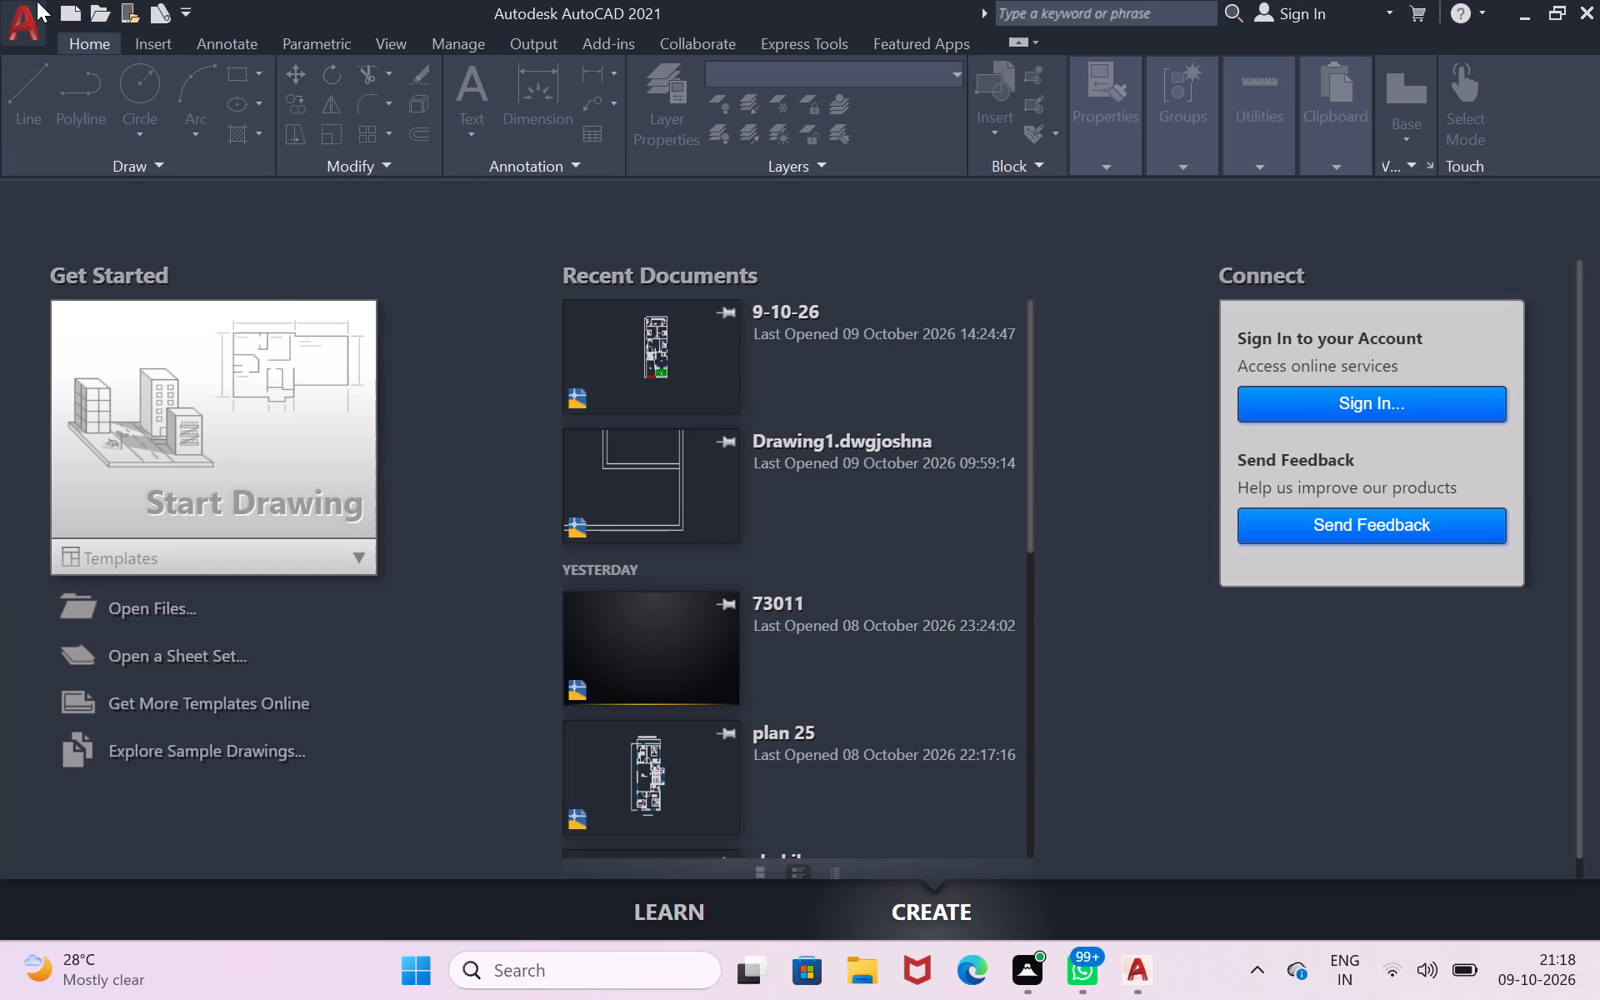
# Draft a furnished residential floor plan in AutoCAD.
# Start a new blank drawing.
pyautogui.click(132, 425)
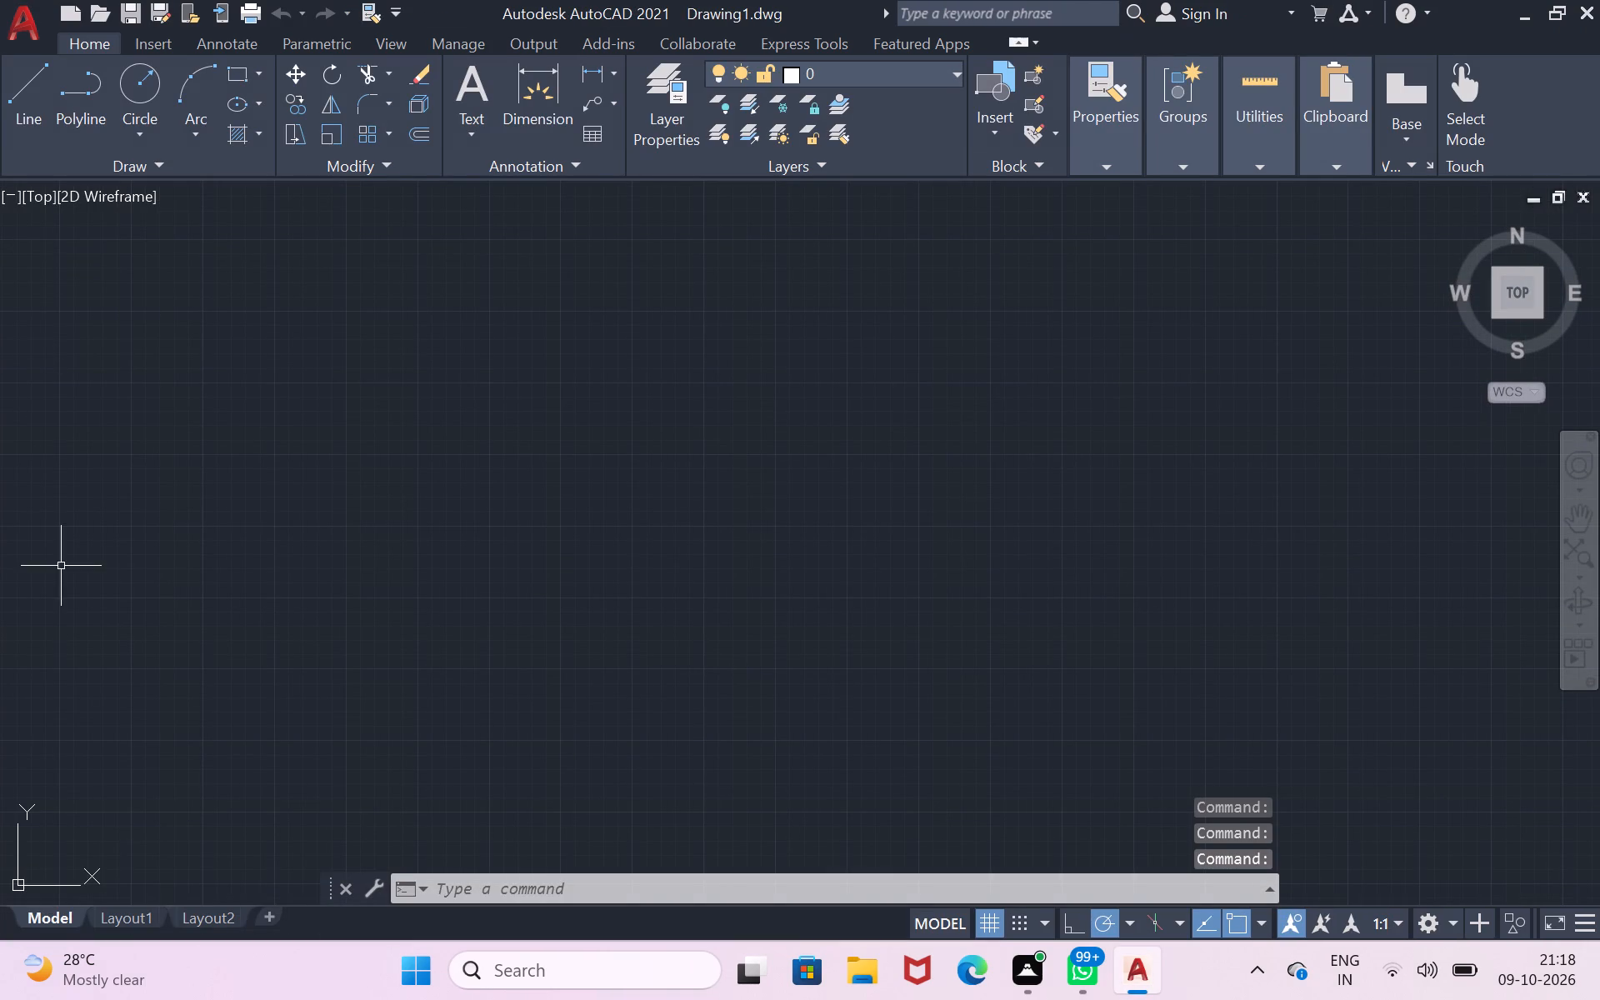
# Review the file open and save settings in the program options.
pyautogui.write('op')
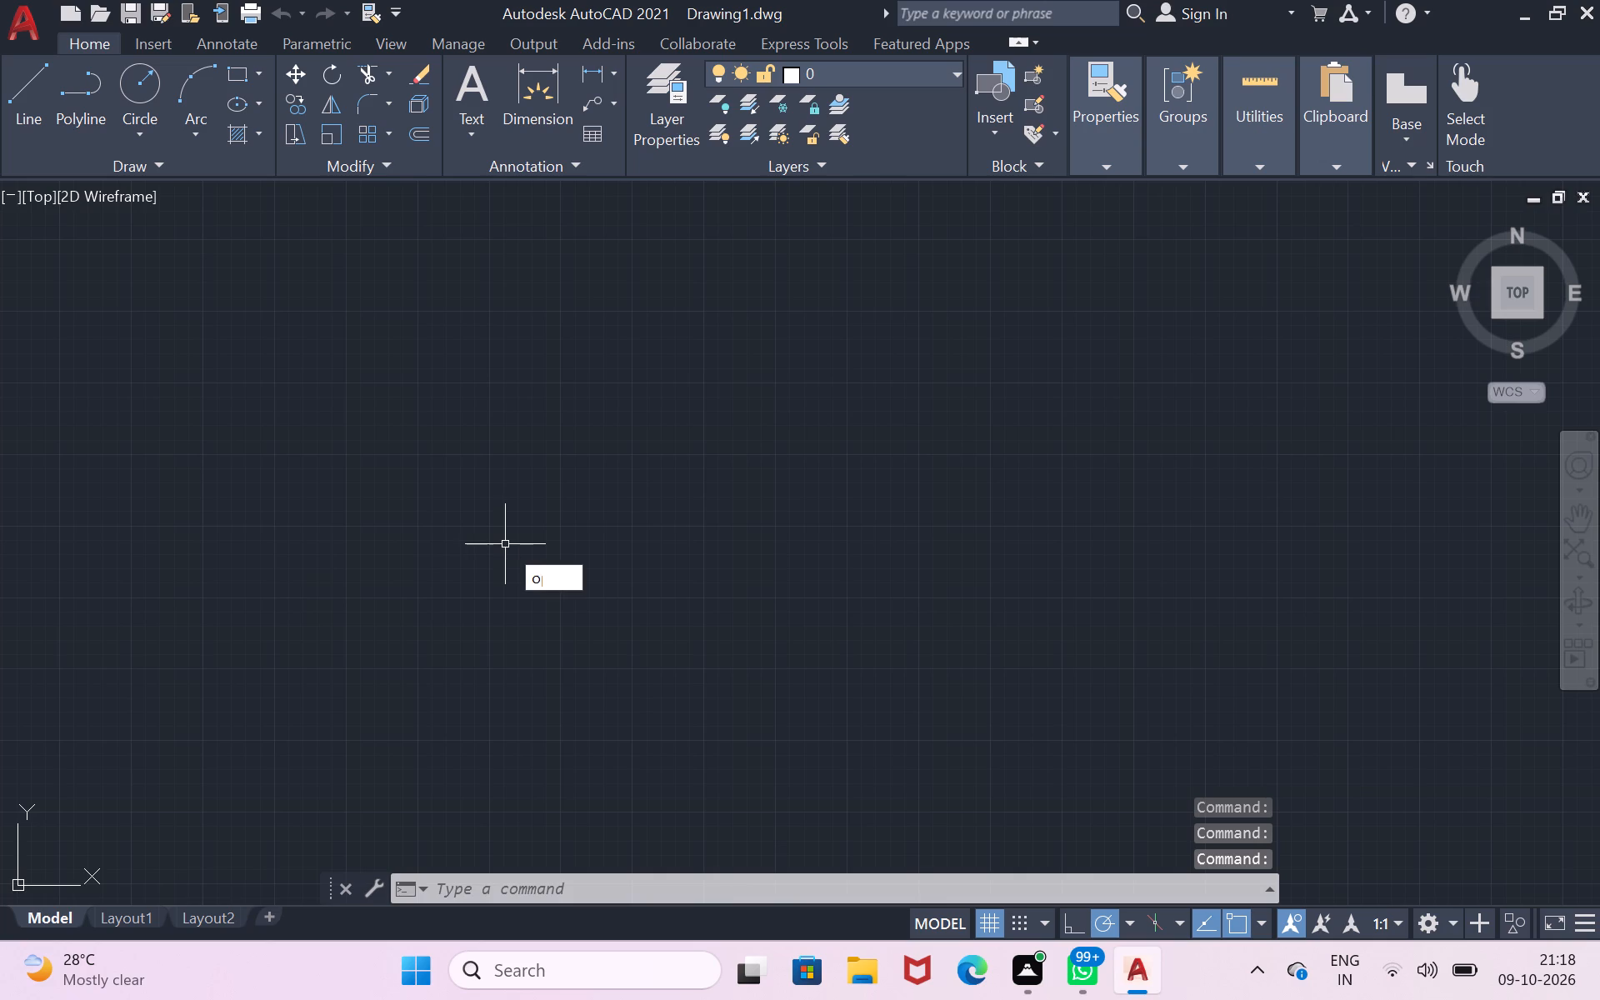
pyautogui.press('Return')
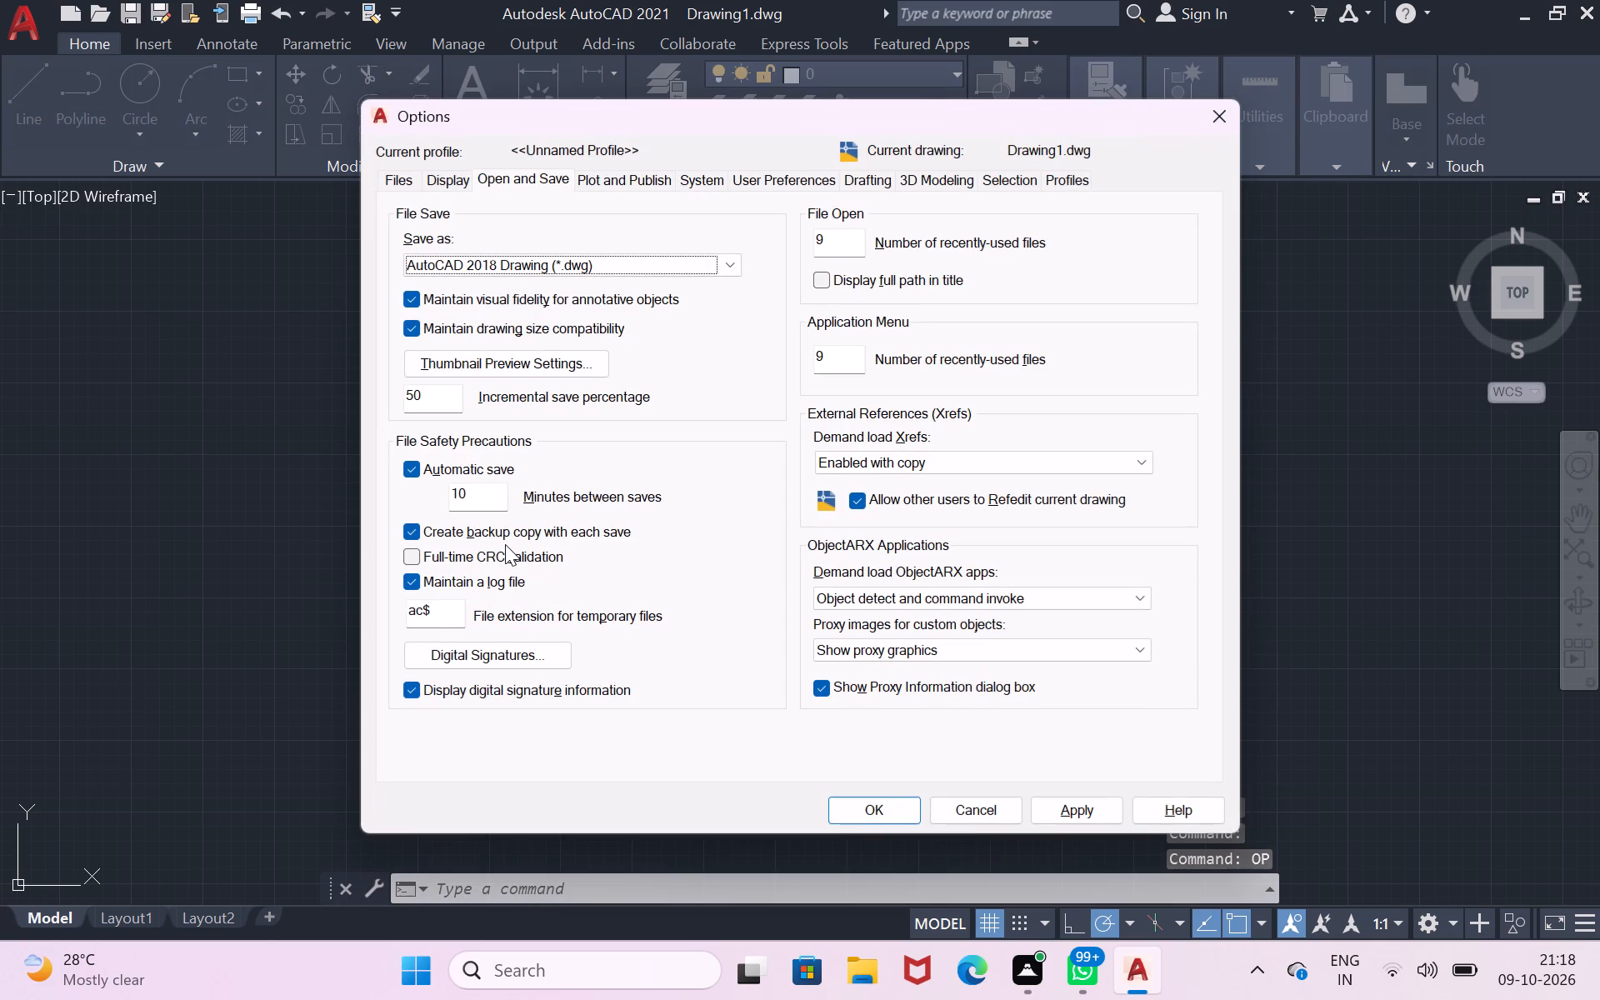
pyautogui.click(845, 813)
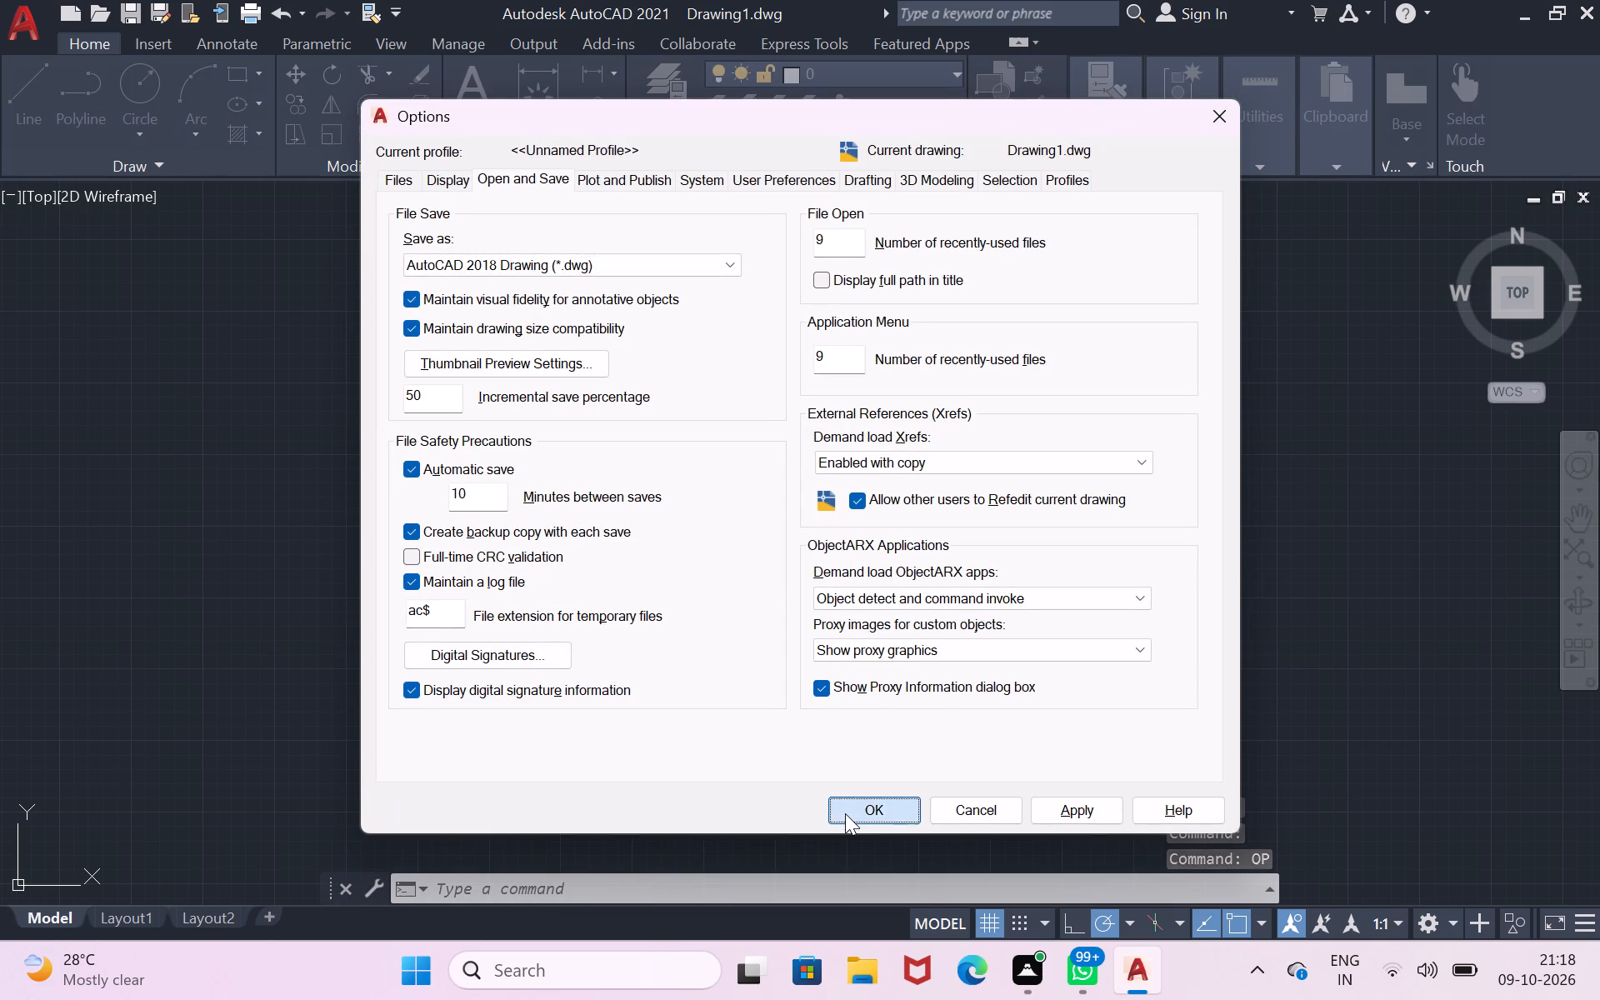
# Set the drawing units to Engineering length type with Inches as the insertion scale.
pyautogui.write('un')
pyautogui.press('Return')
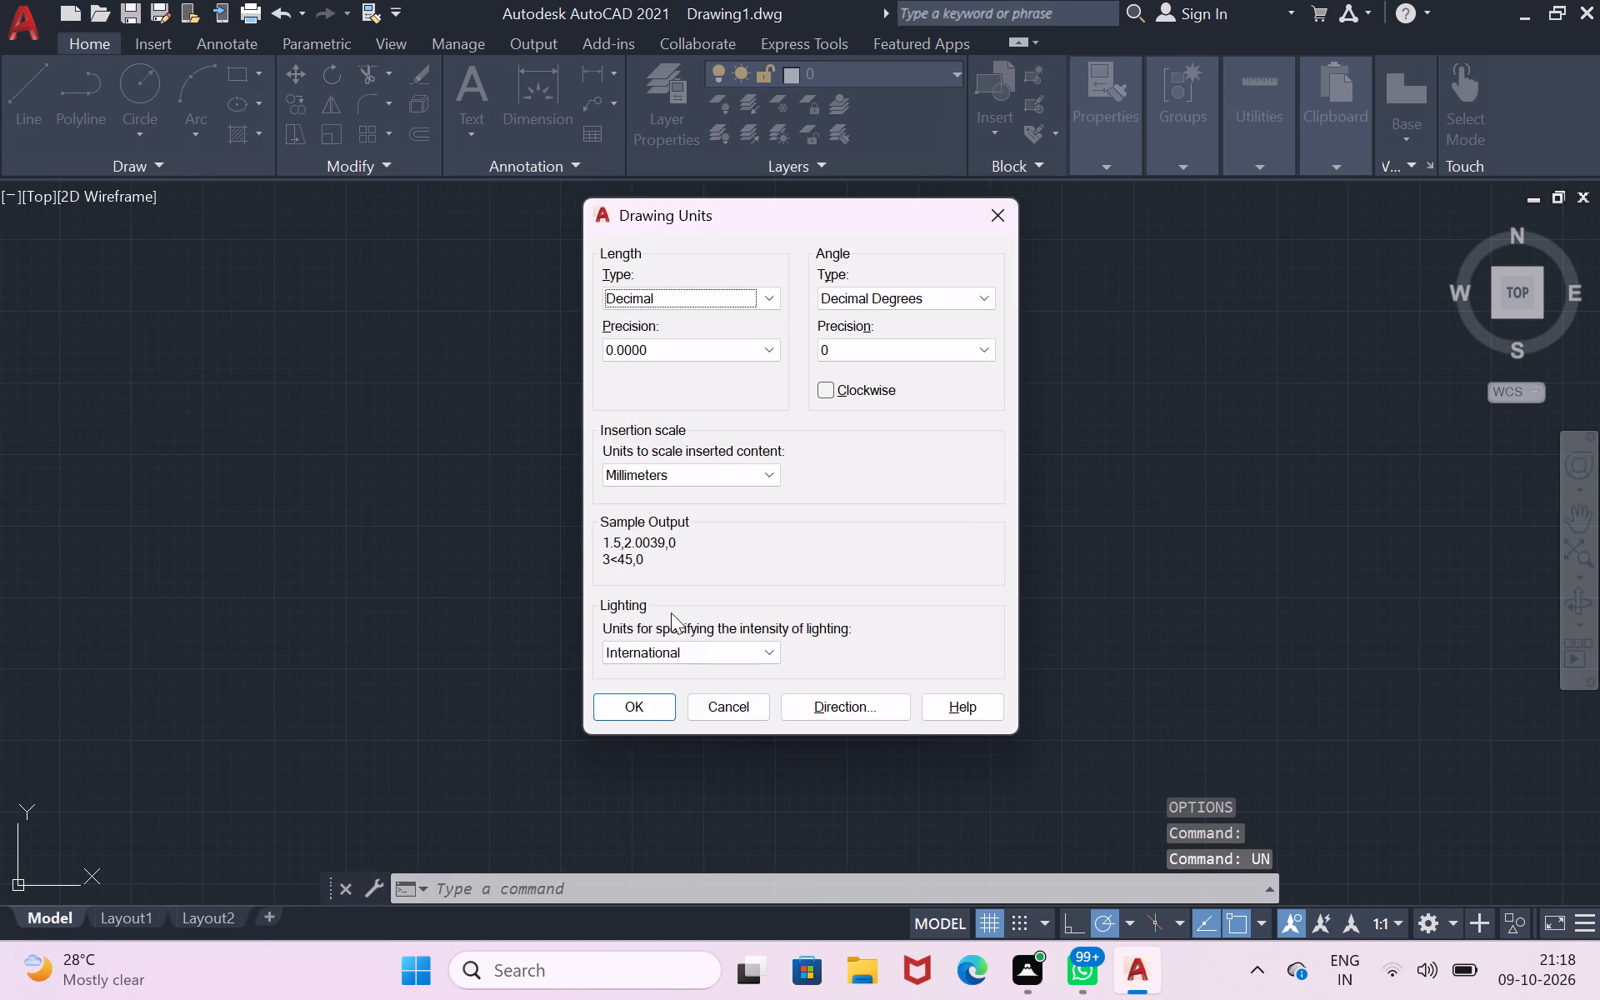
pyautogui.click(728, 300)
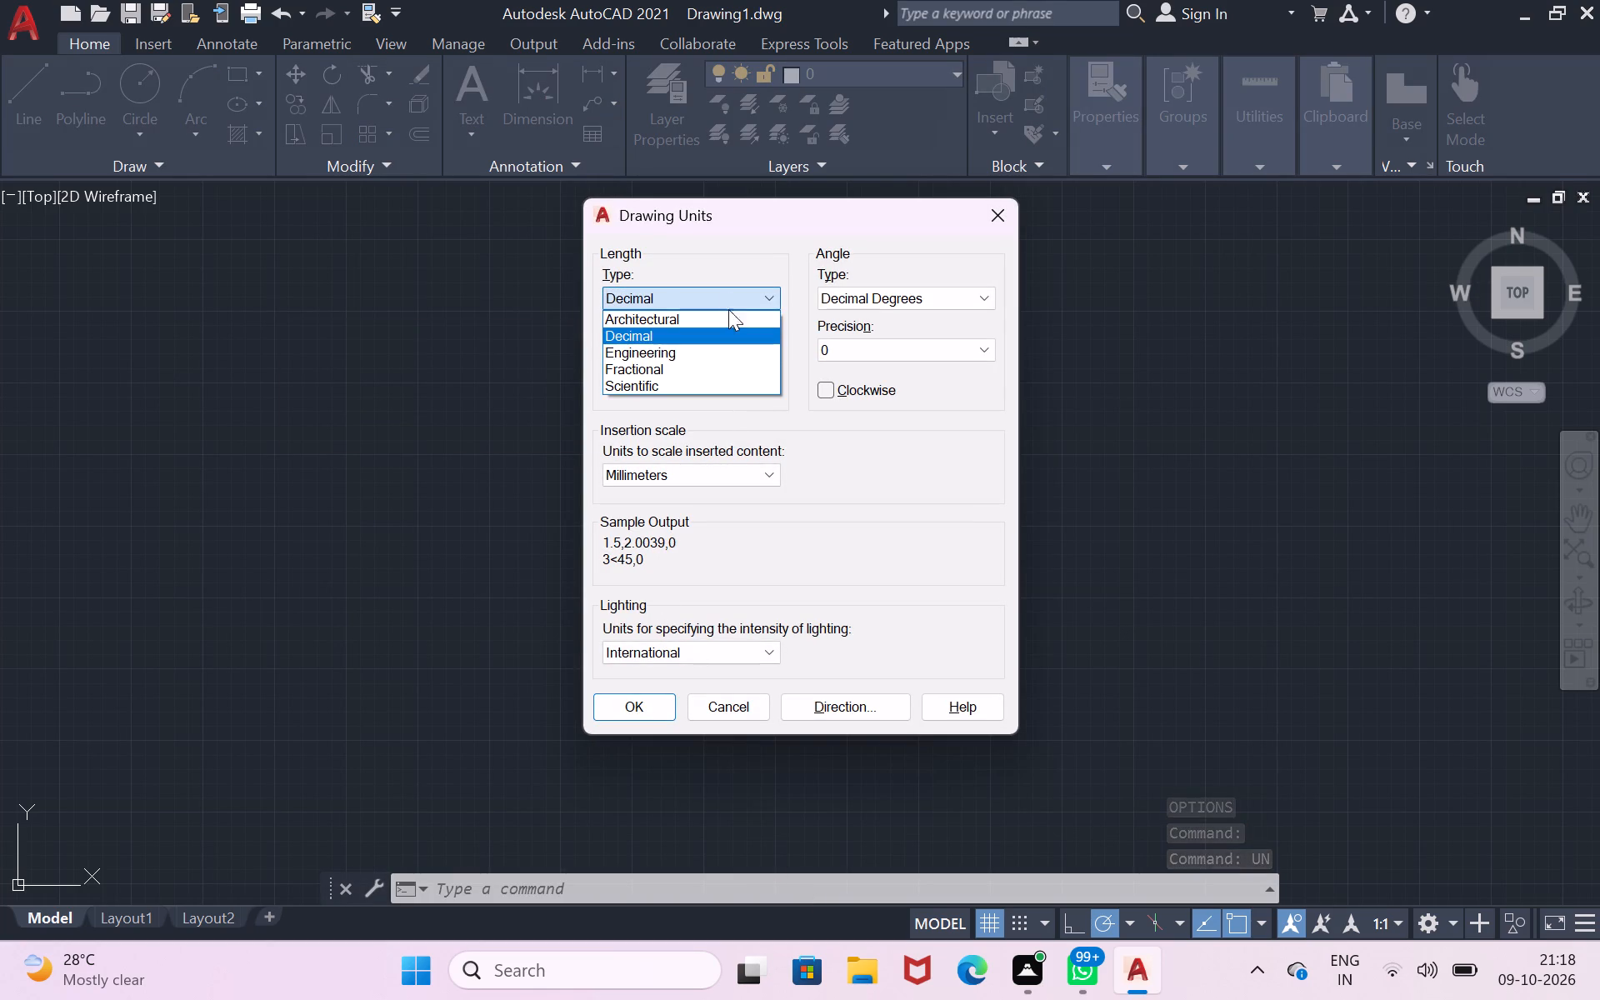
pyautogui.click(728, 354)
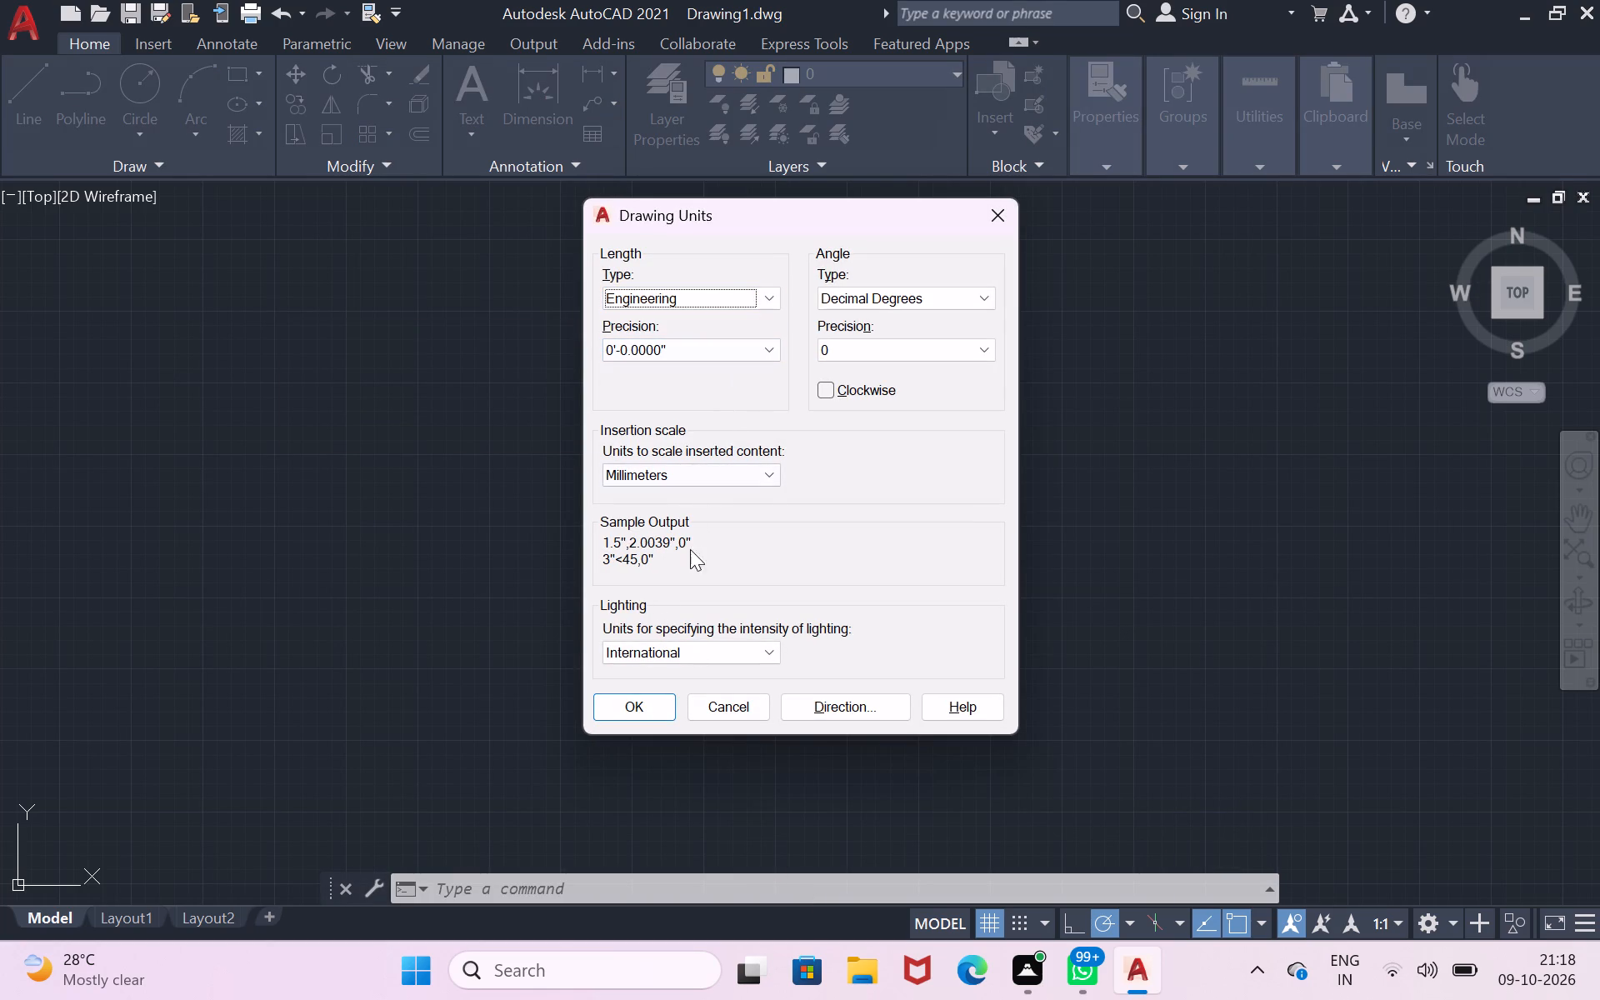
pyautogui.click(721, 478)
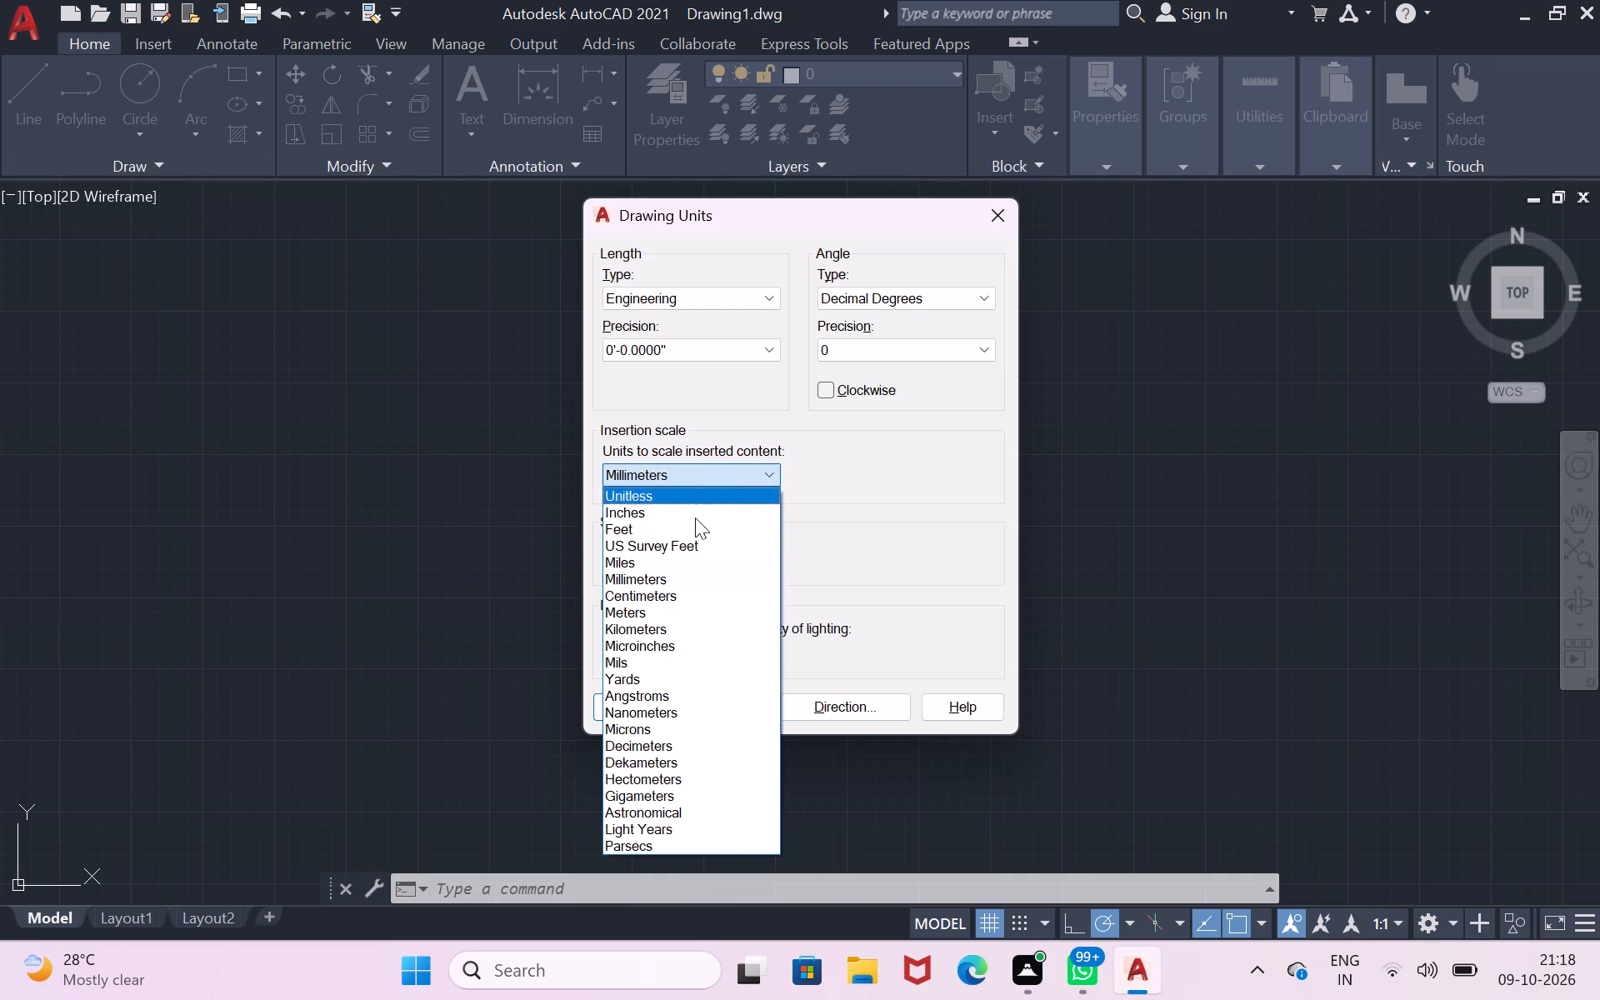
pyautogui.click(694, 517)
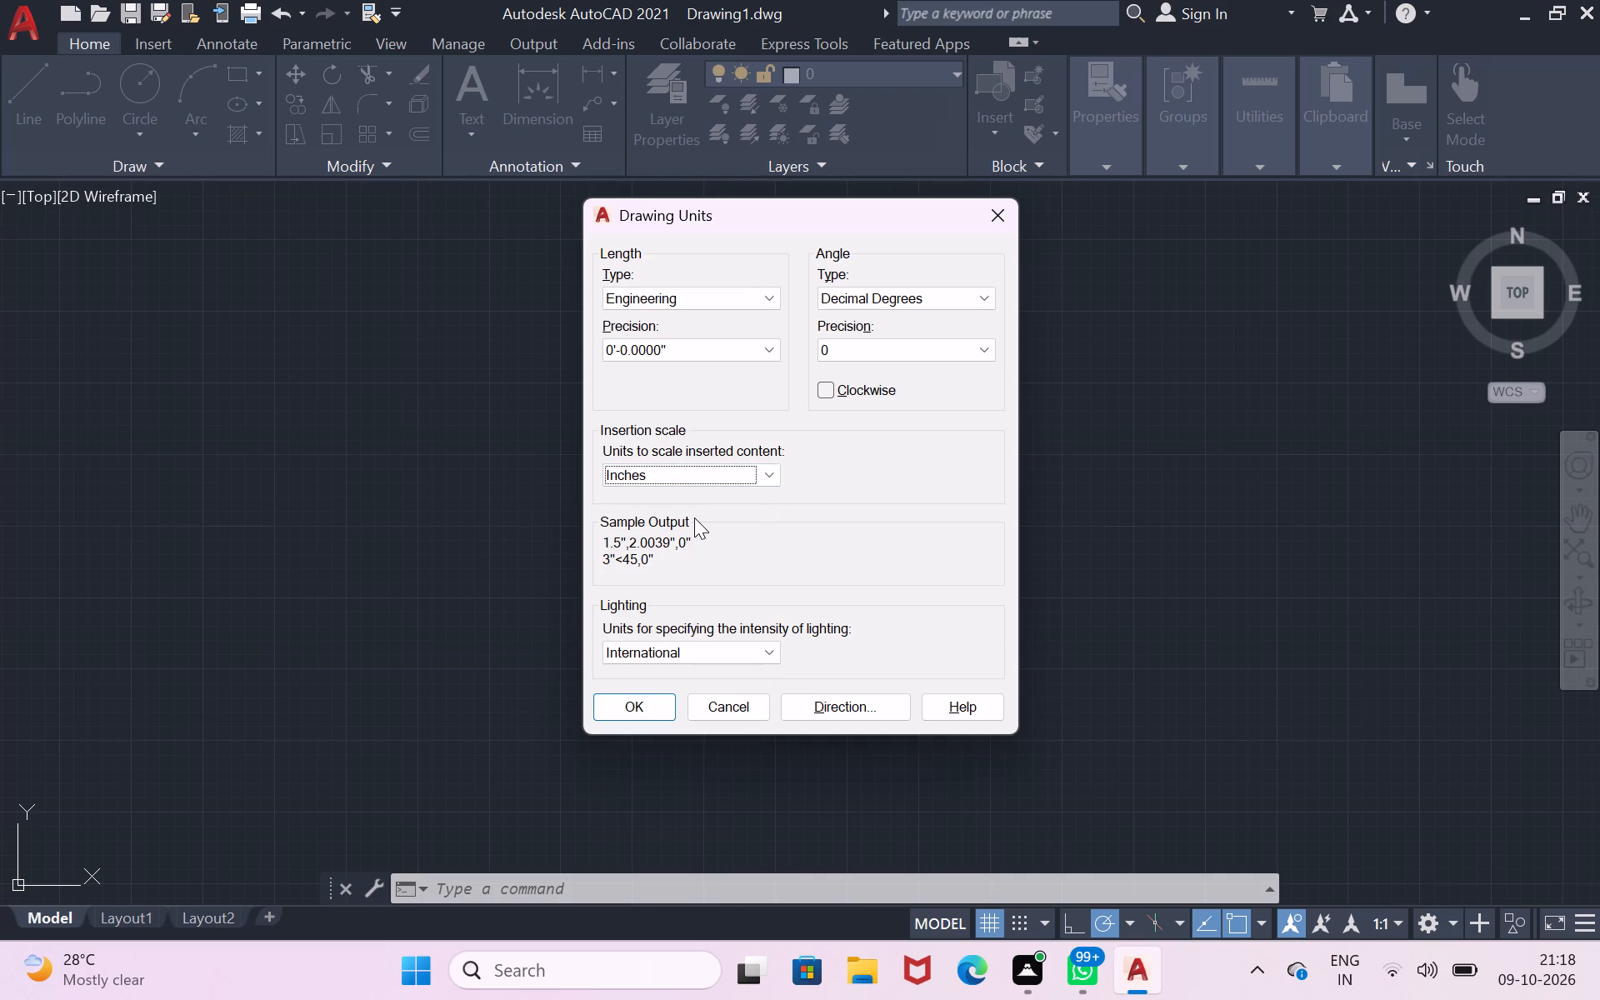
pyautogui.click(634, 710)
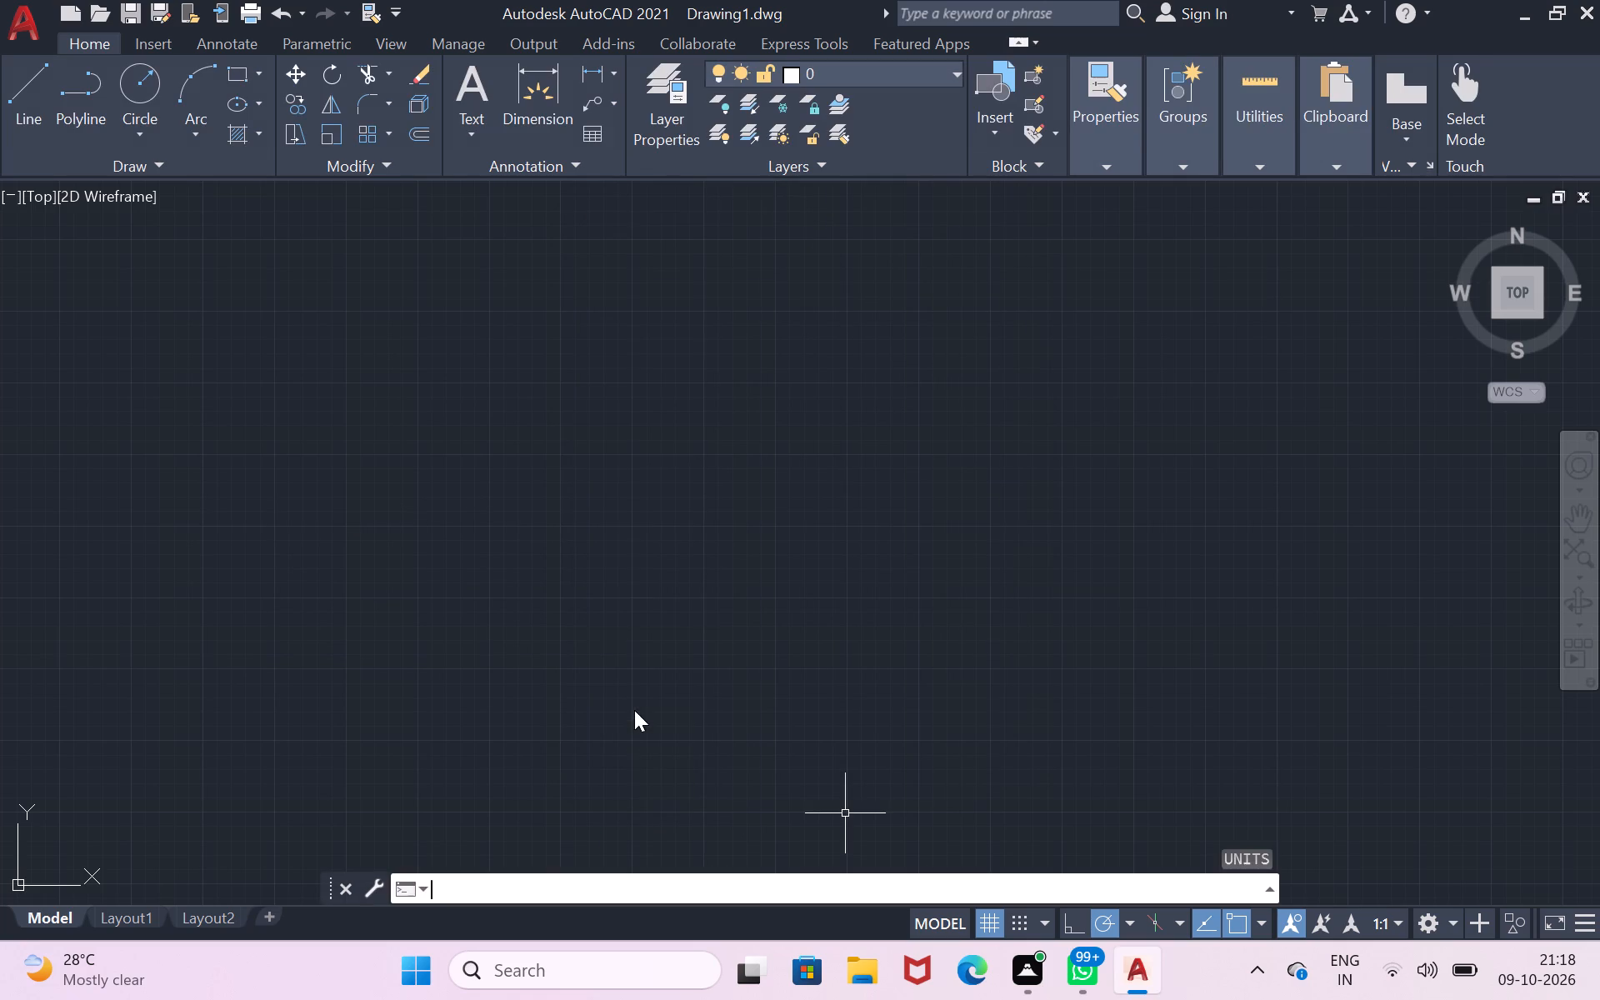
# Modify the ISO-25 dimension style so its primary linear unit format is Engineering.
pyautogui.press('d')
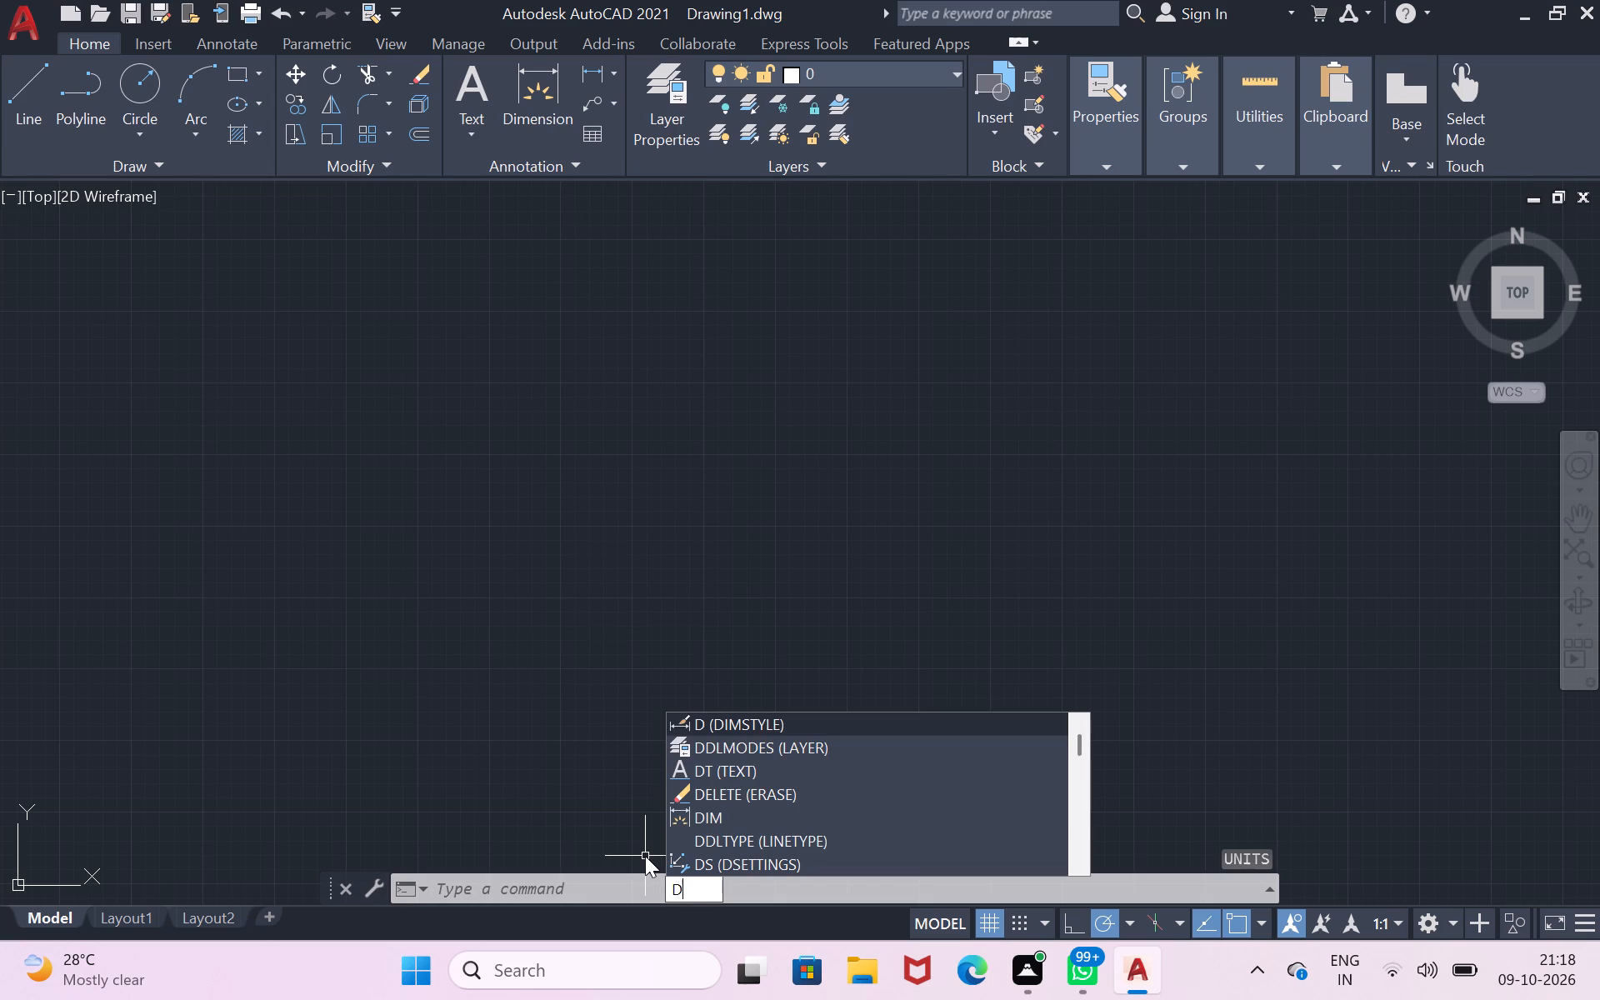
pyautogui.press('Return')
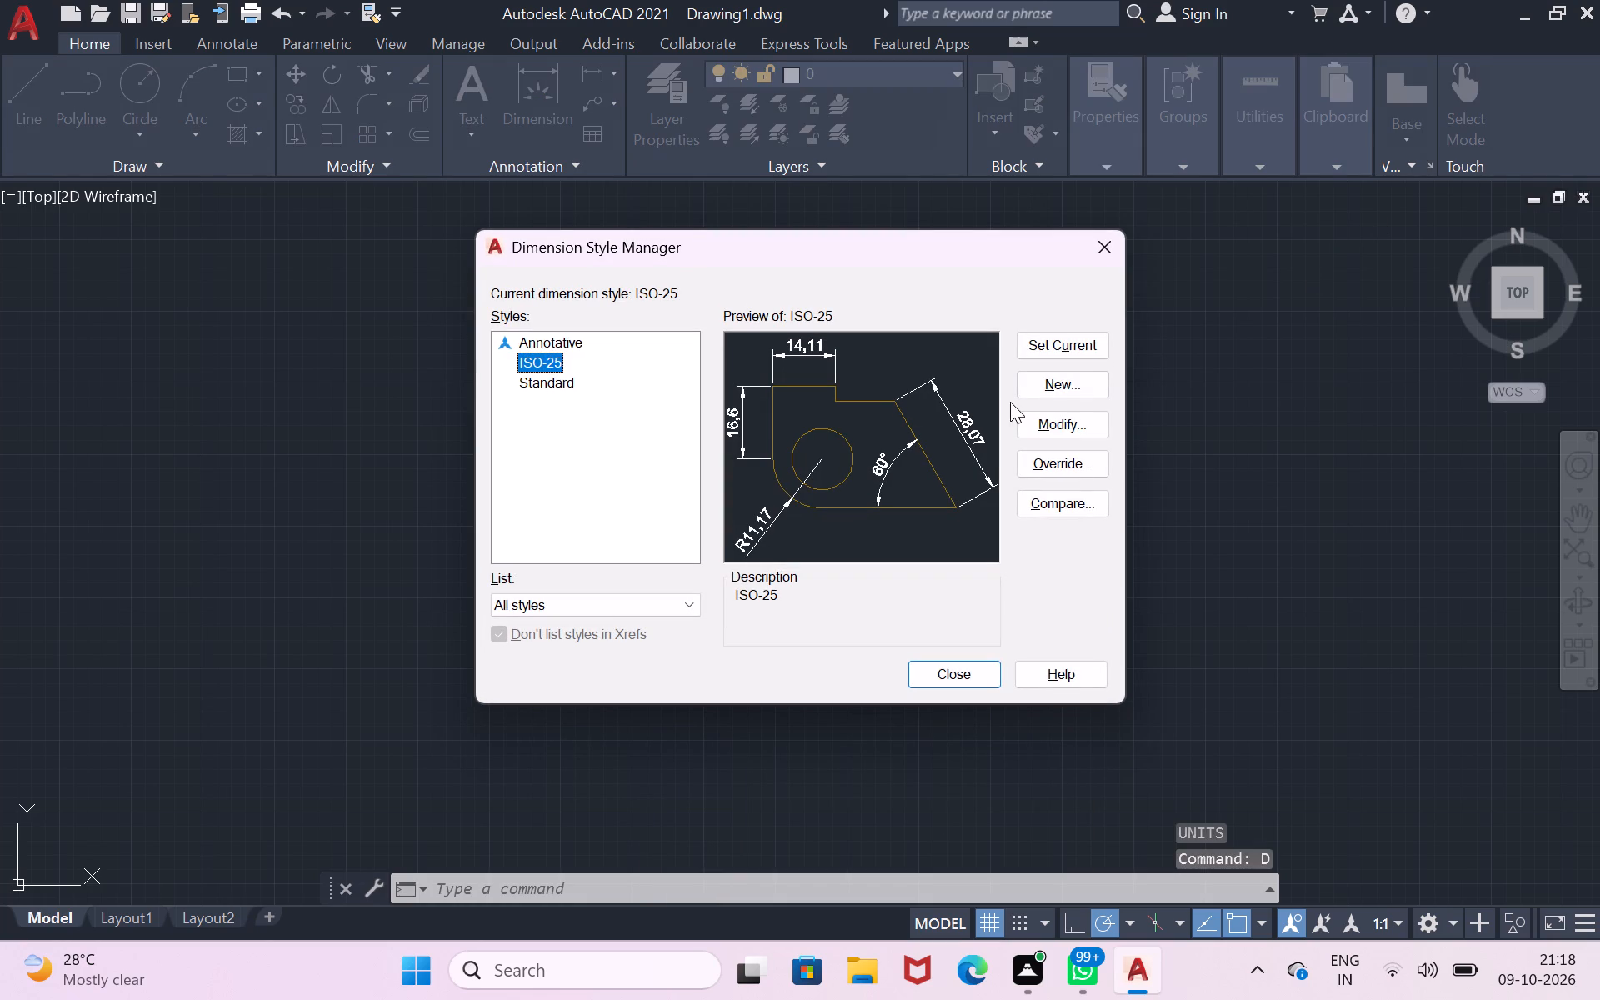
pyautogui.click(1052, 431)
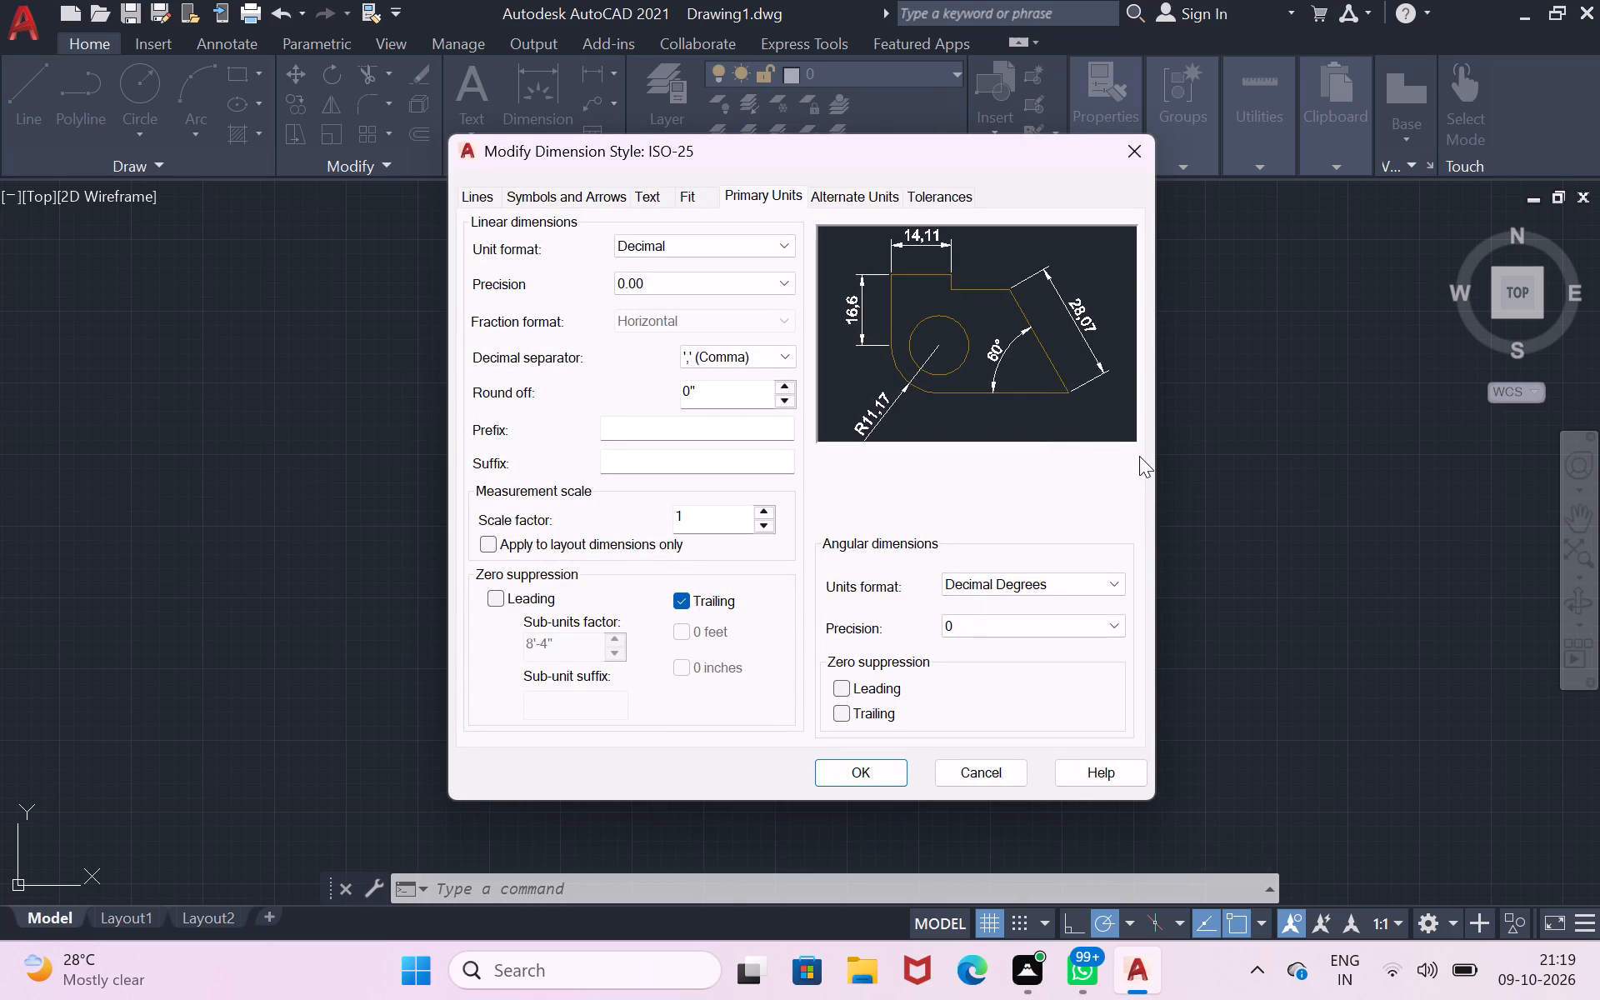
pyautogui.click(647, 248)
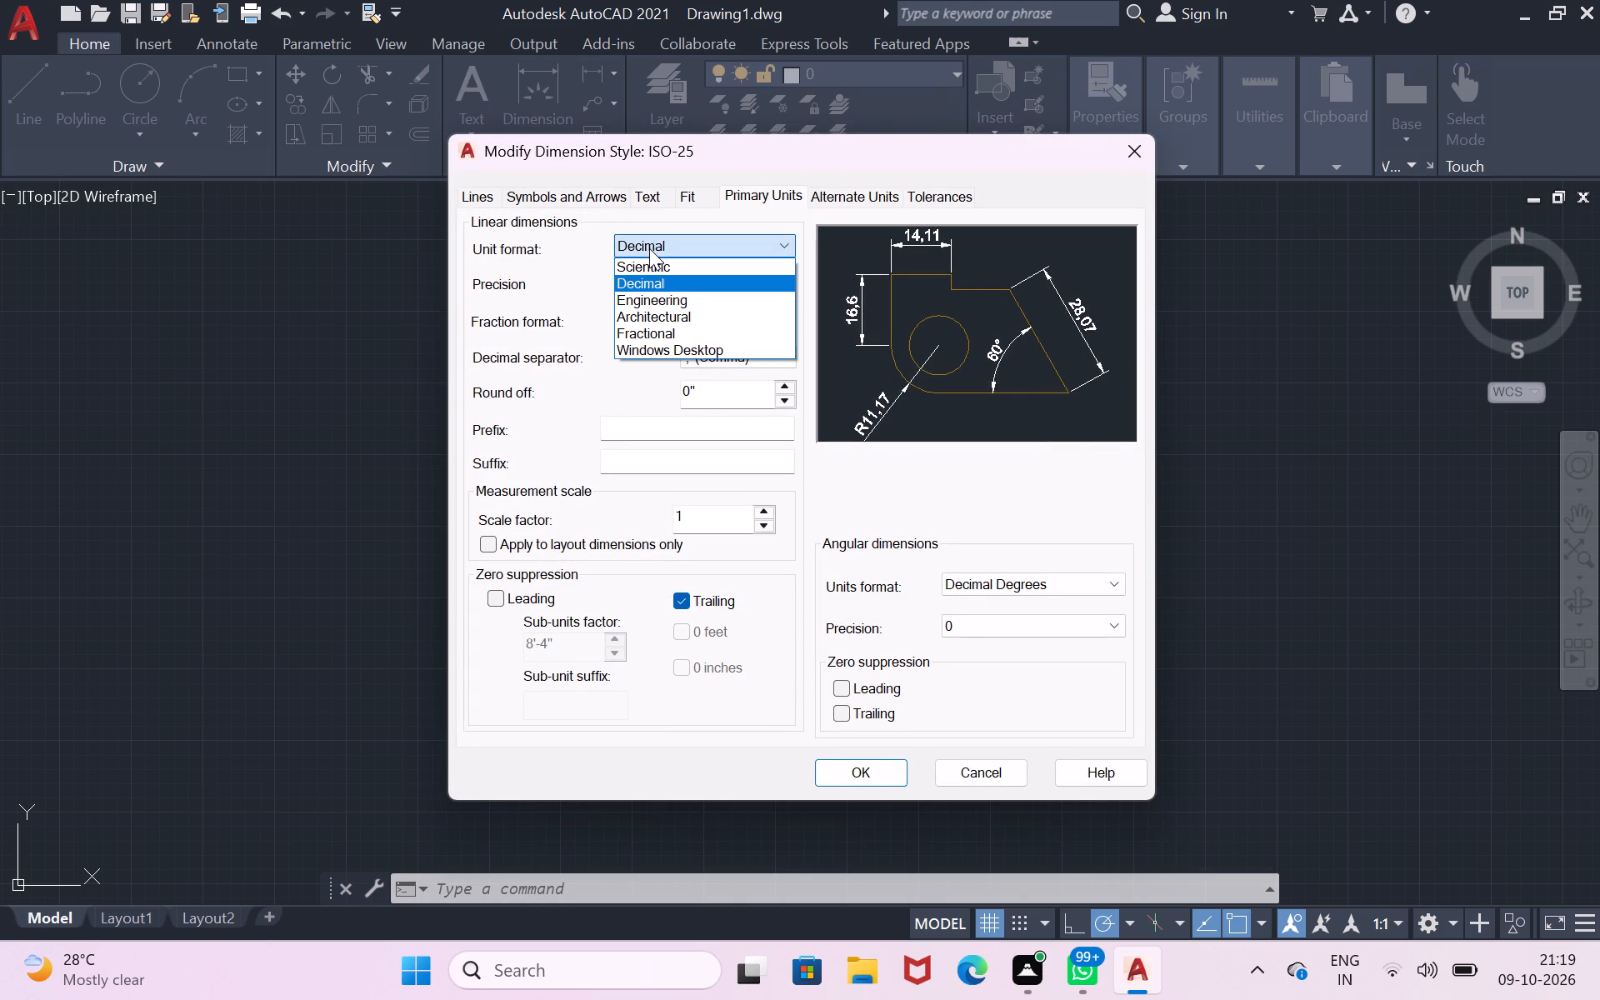
pyautogui.click(664, 299)
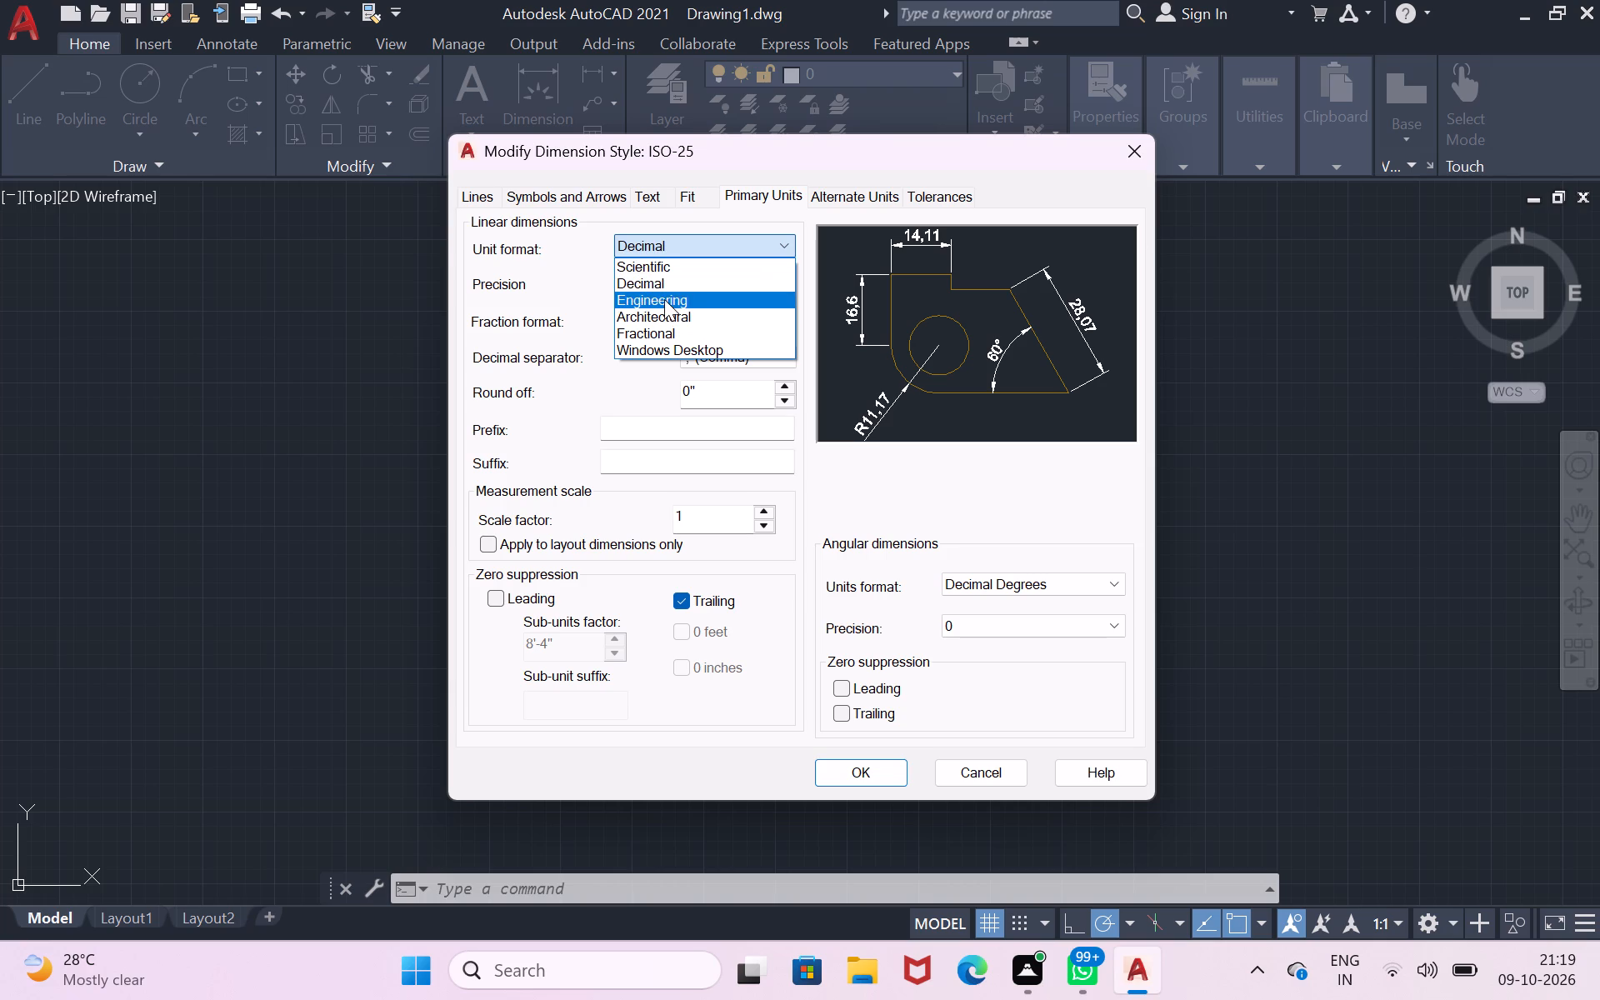
pyautogui.click(872, 774)
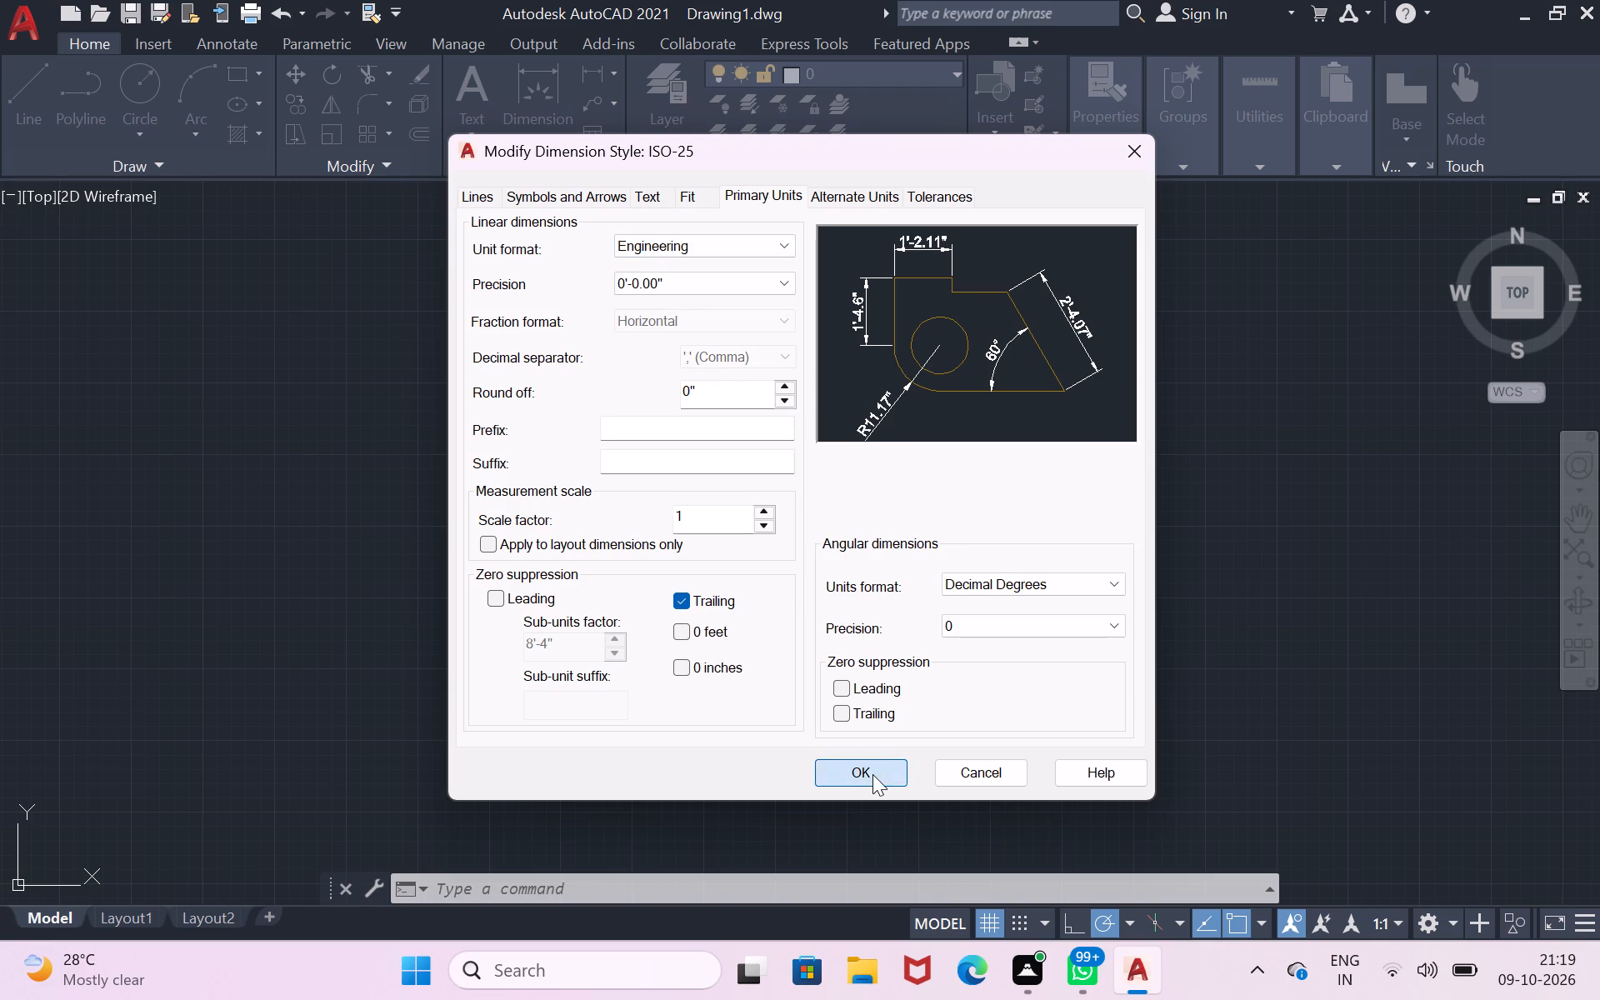
pyautogui.click(923, 666)
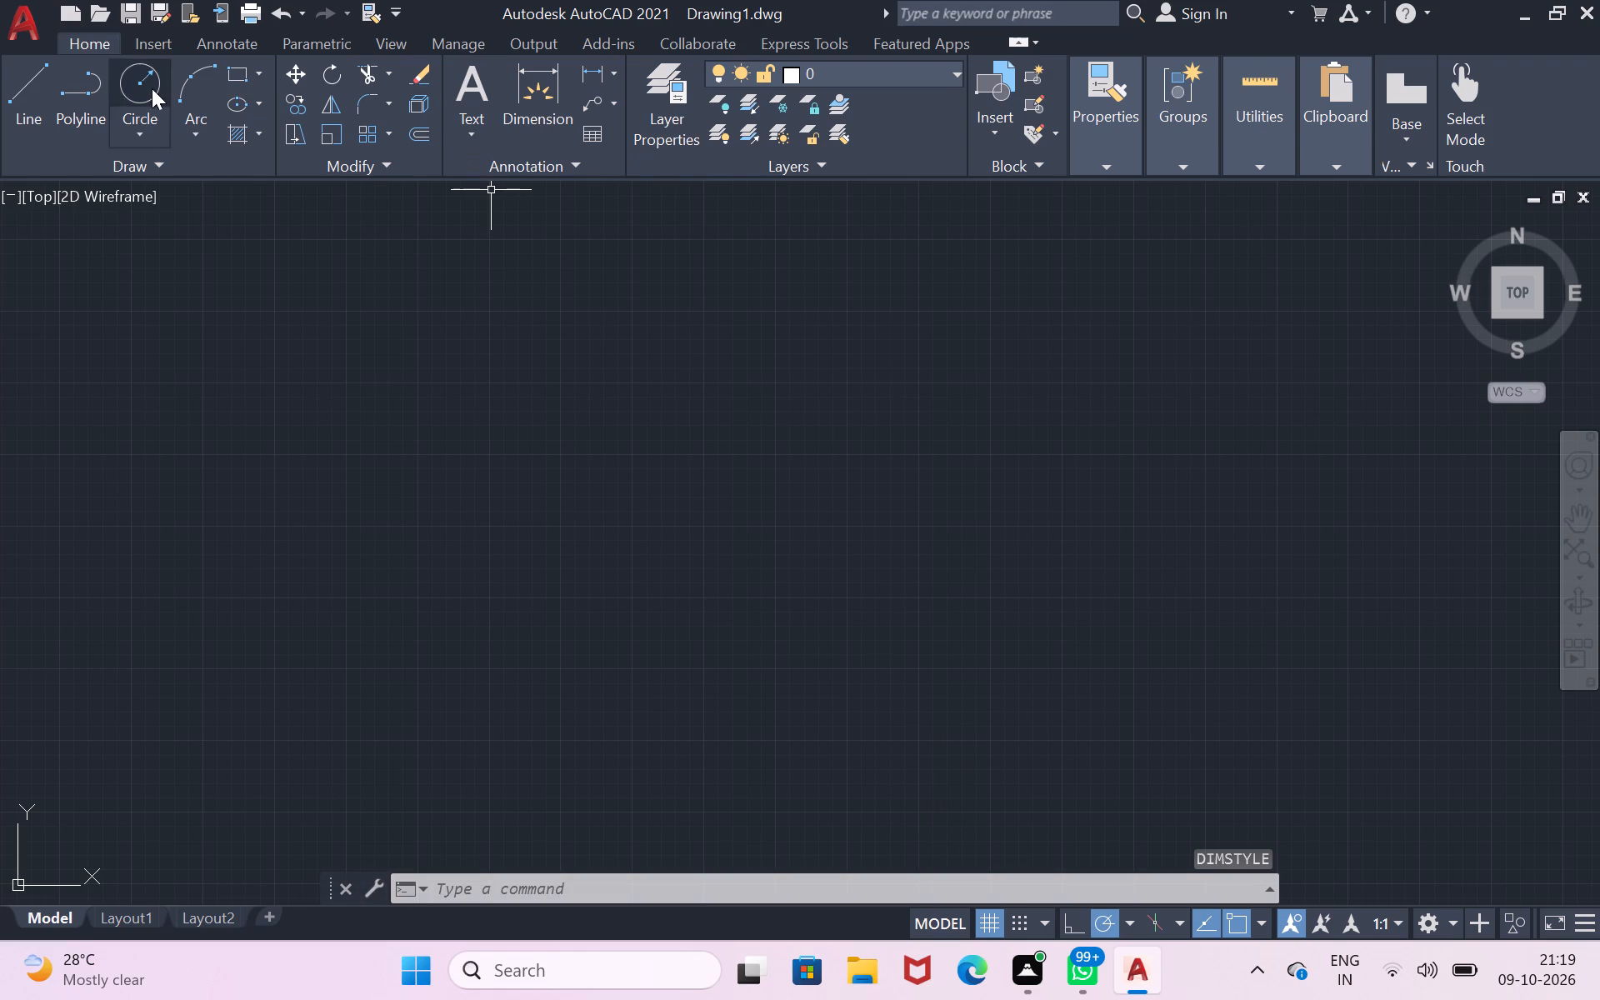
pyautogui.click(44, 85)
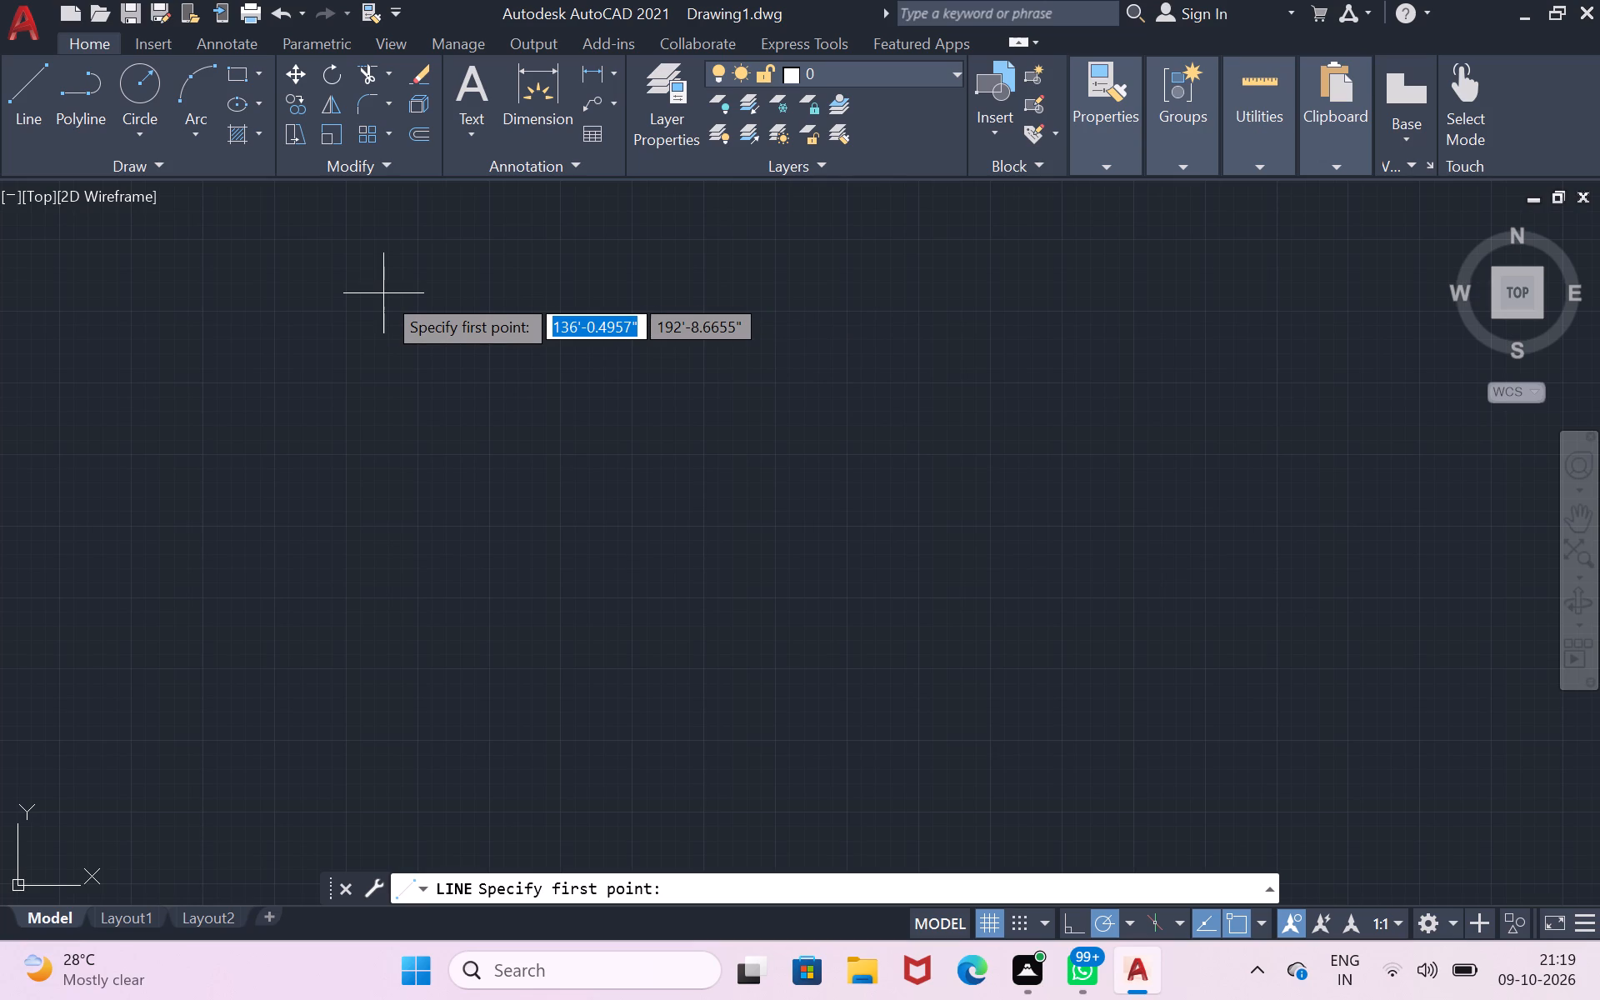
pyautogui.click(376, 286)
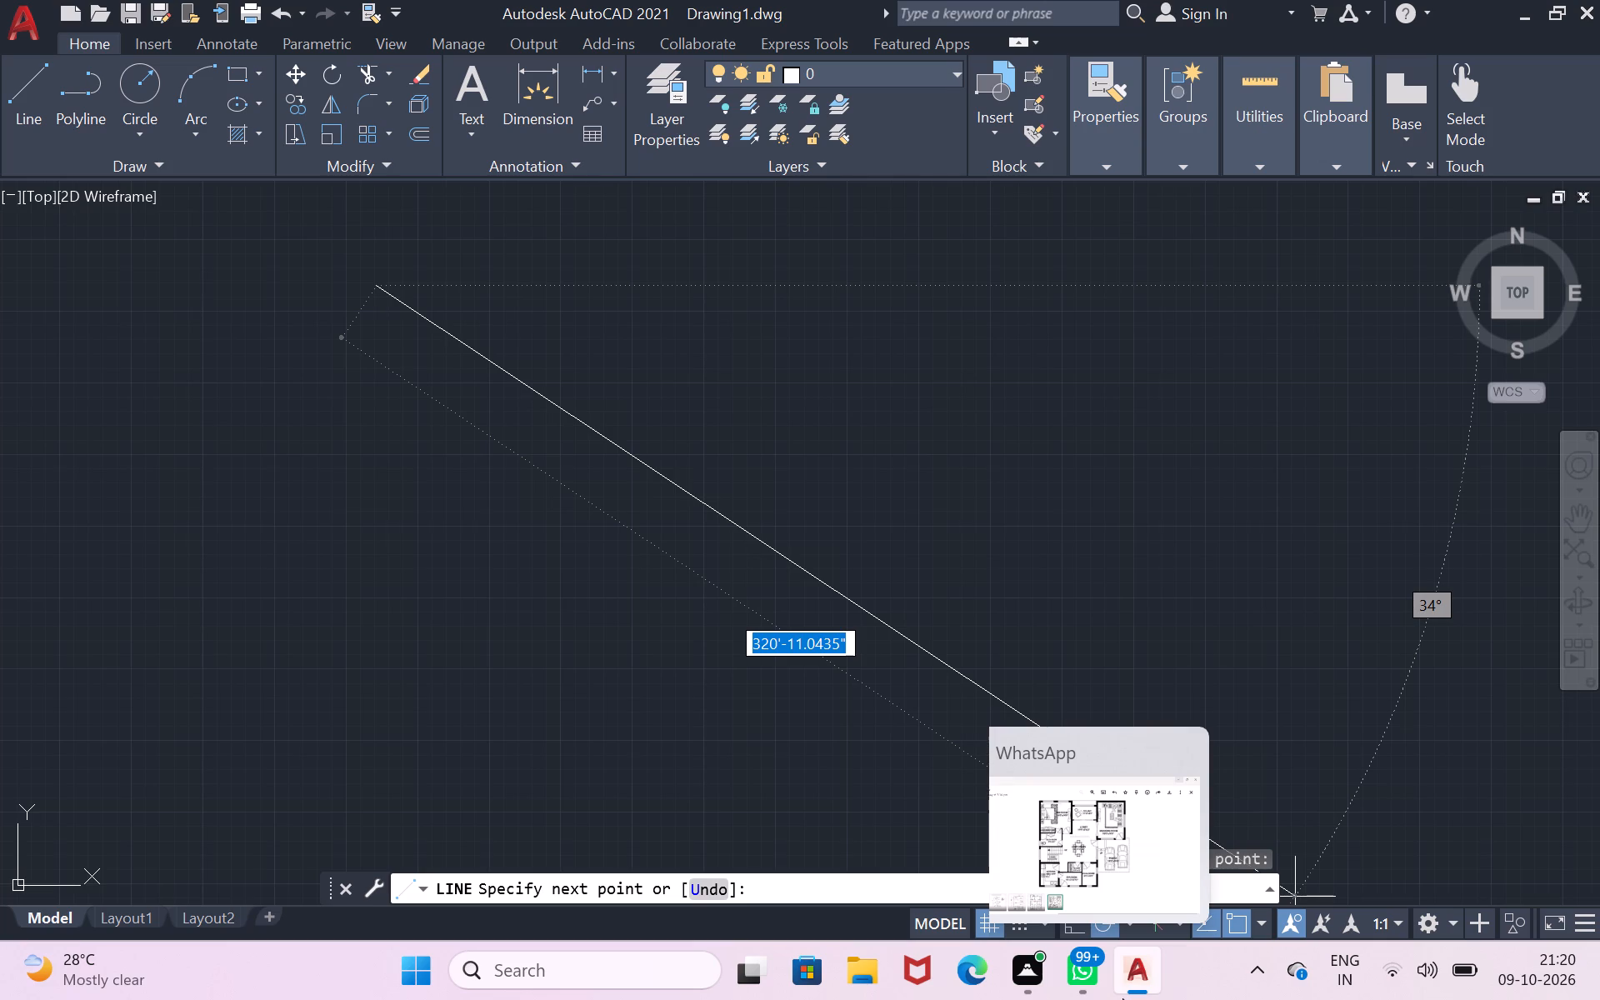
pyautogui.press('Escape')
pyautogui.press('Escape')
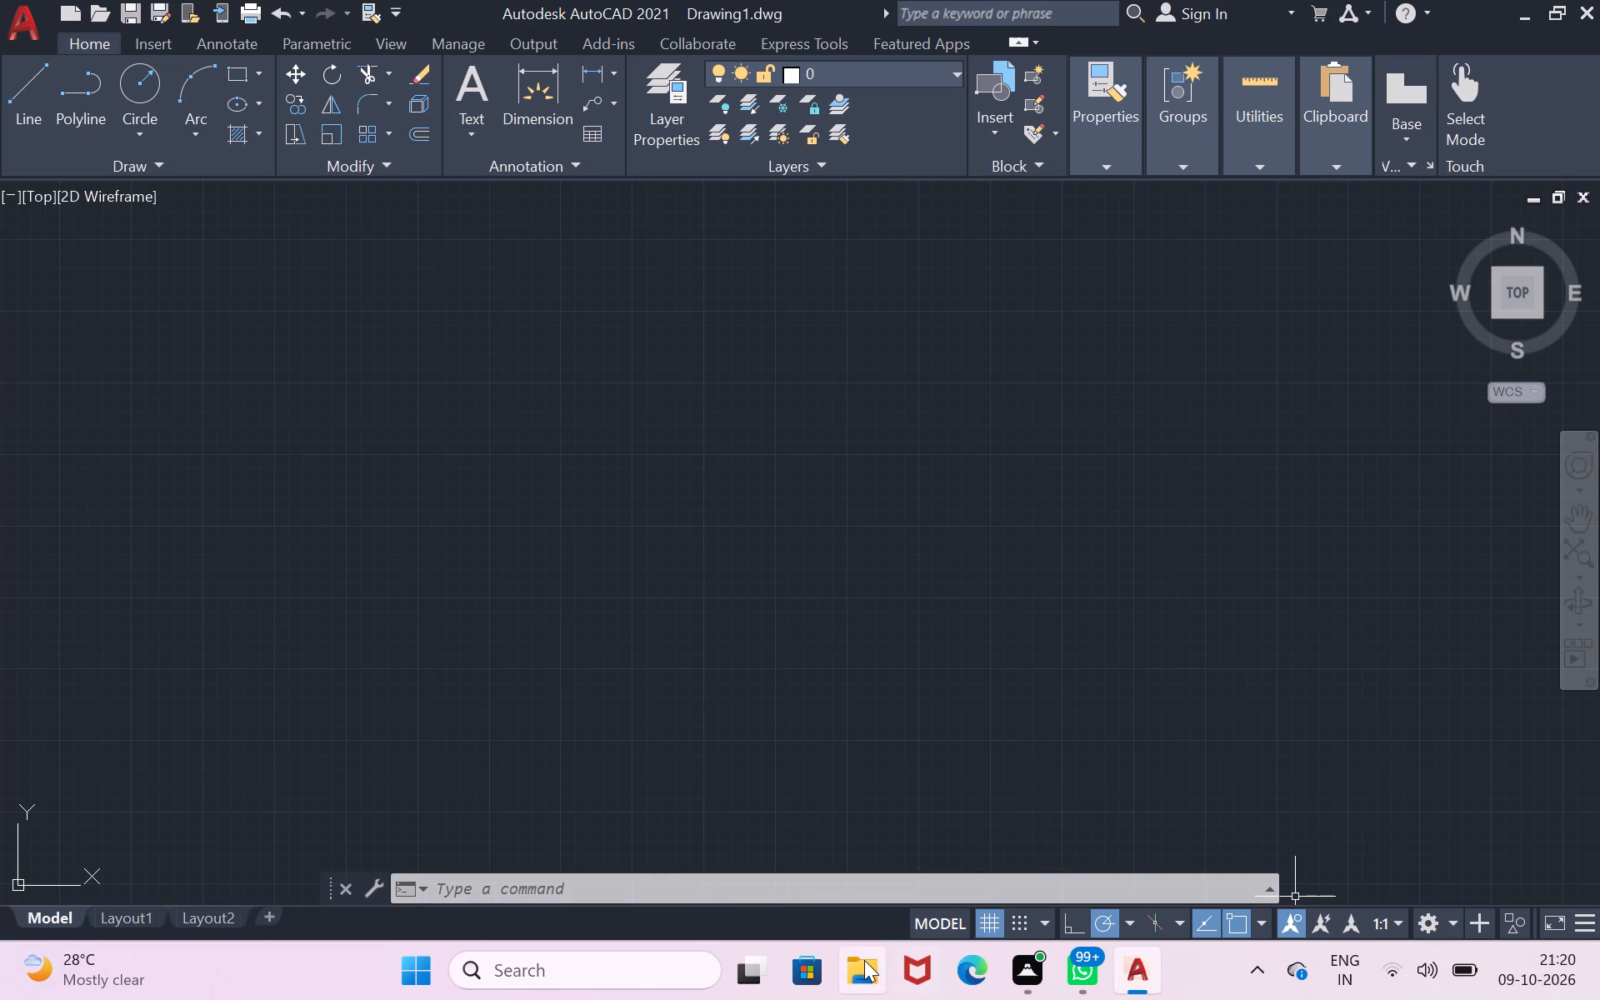
# Draw a horizontal line 14'0" long toward the east in the empty drawing, undoing any misplaced point.
pyautogui.click(652, 888)
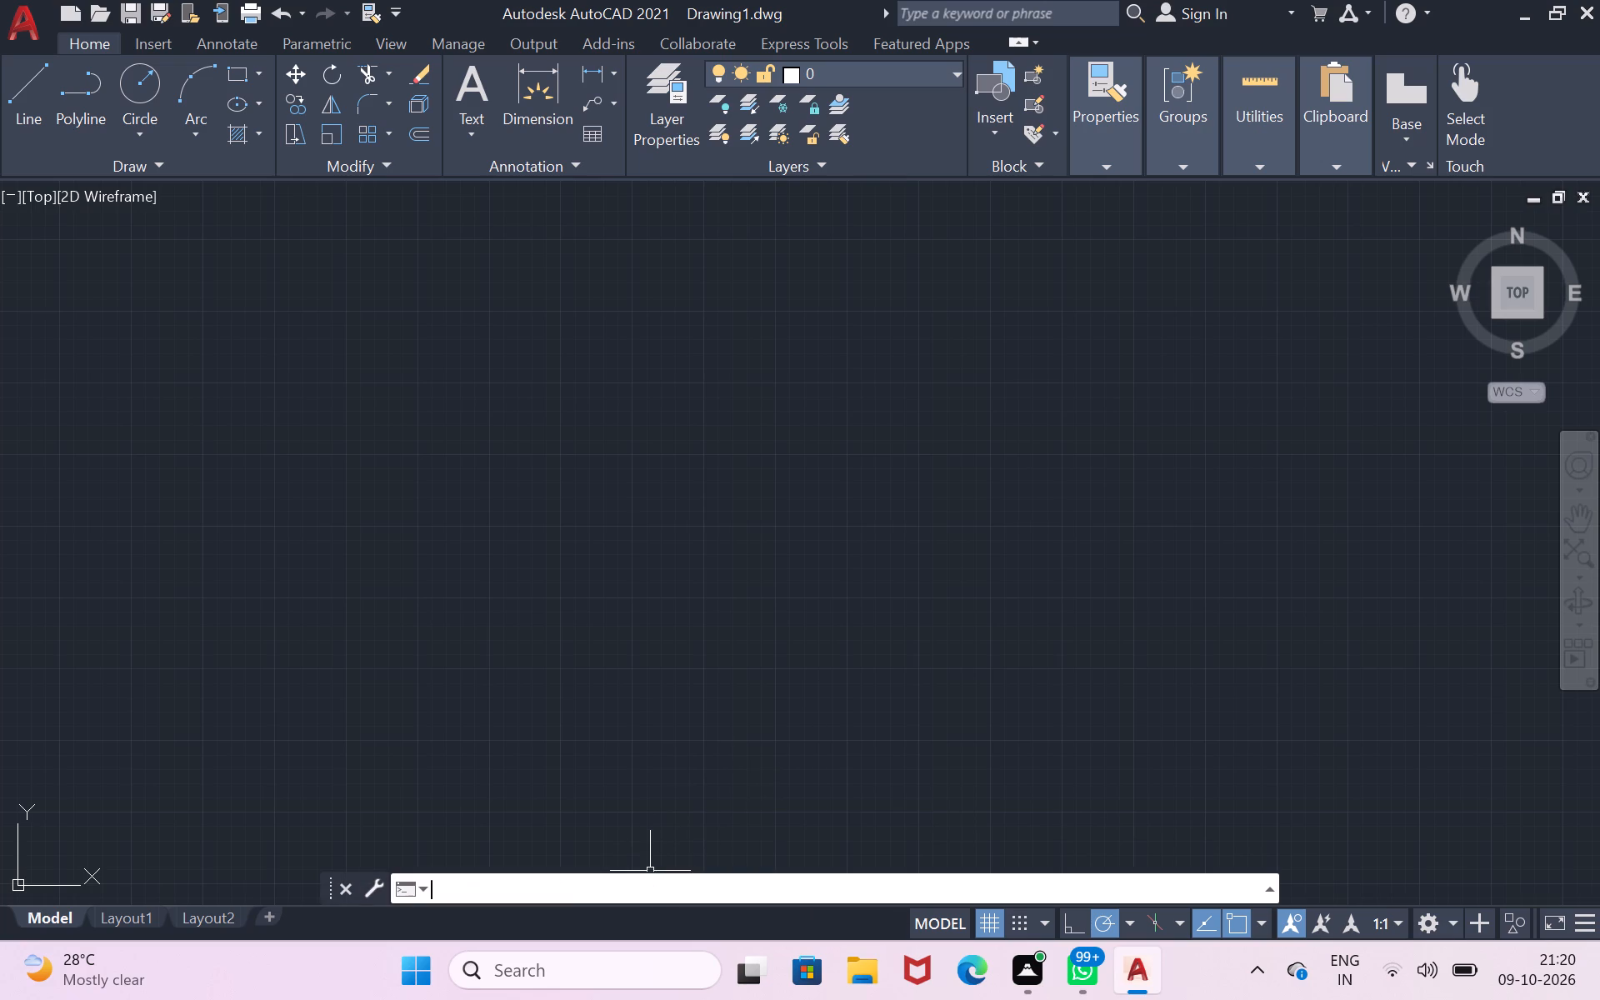
pyautogui.press('l')
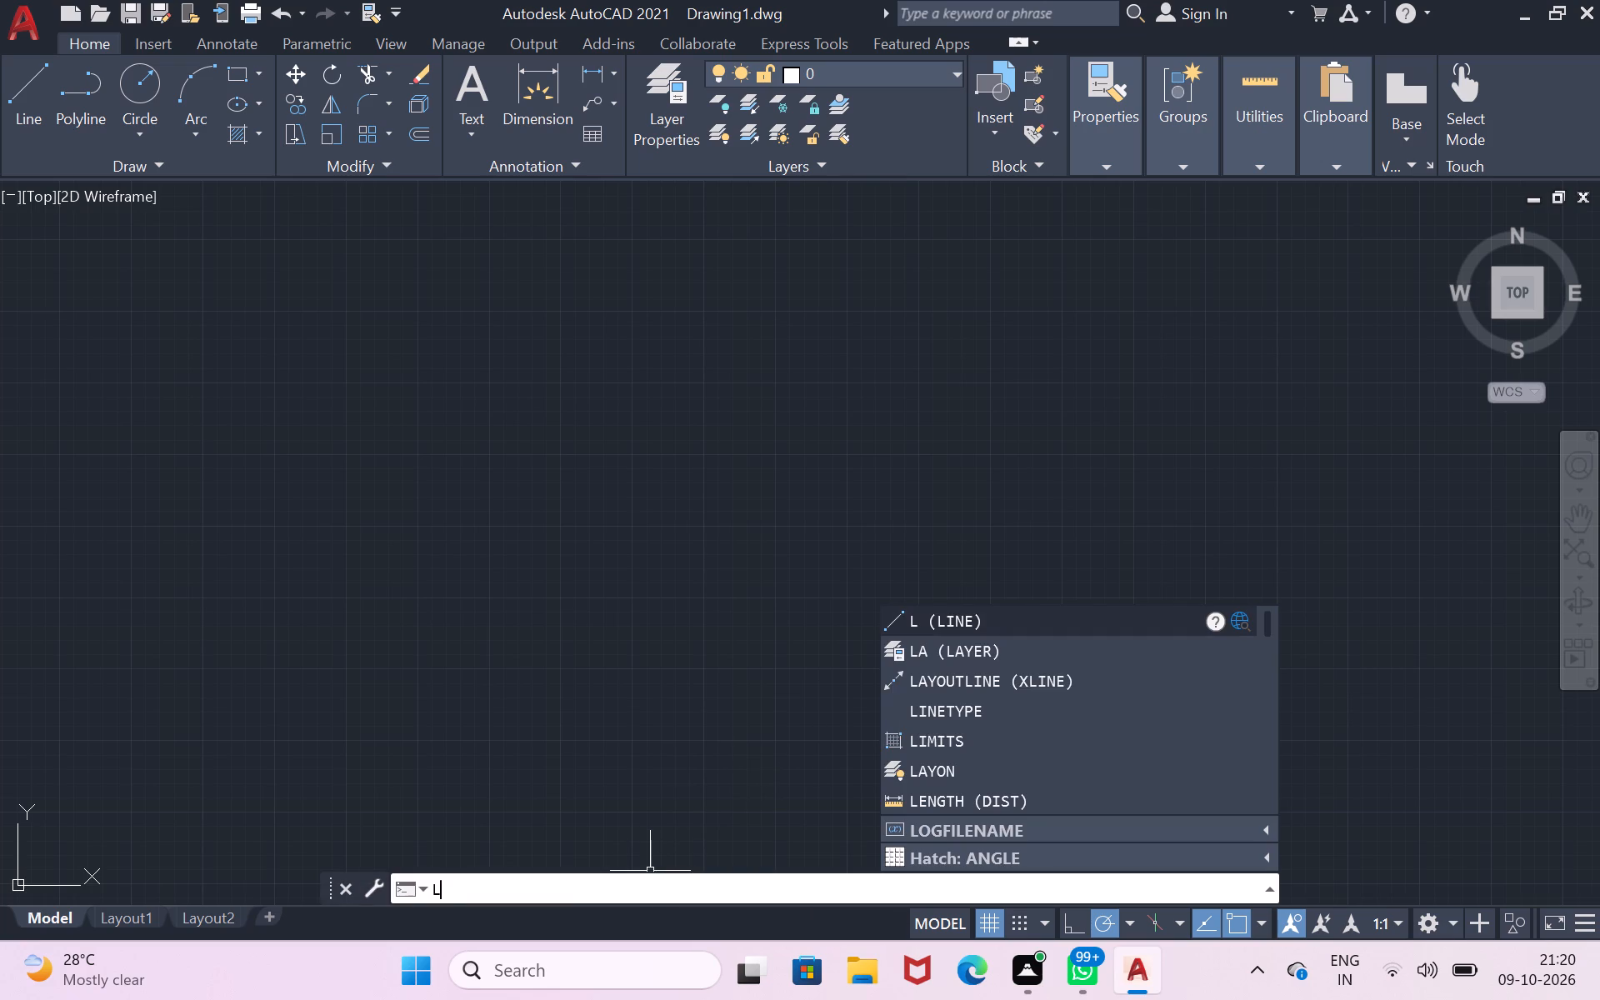
pyautogui.press('Return')
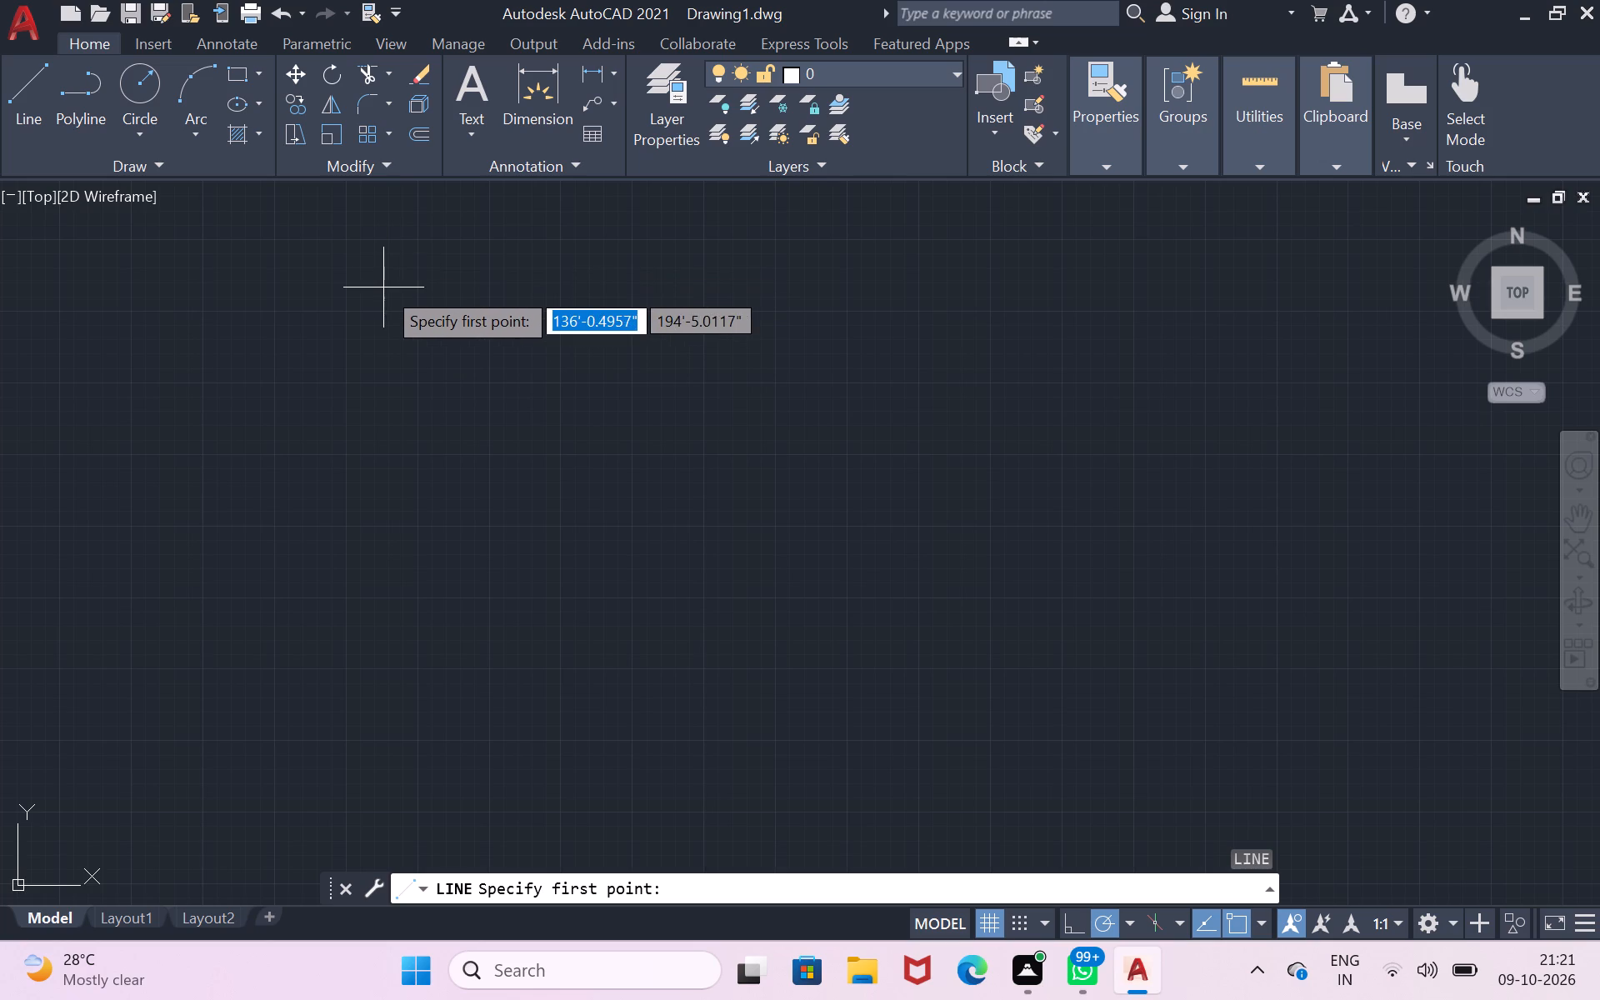
pyautogui.scroll(2, 331, 286)
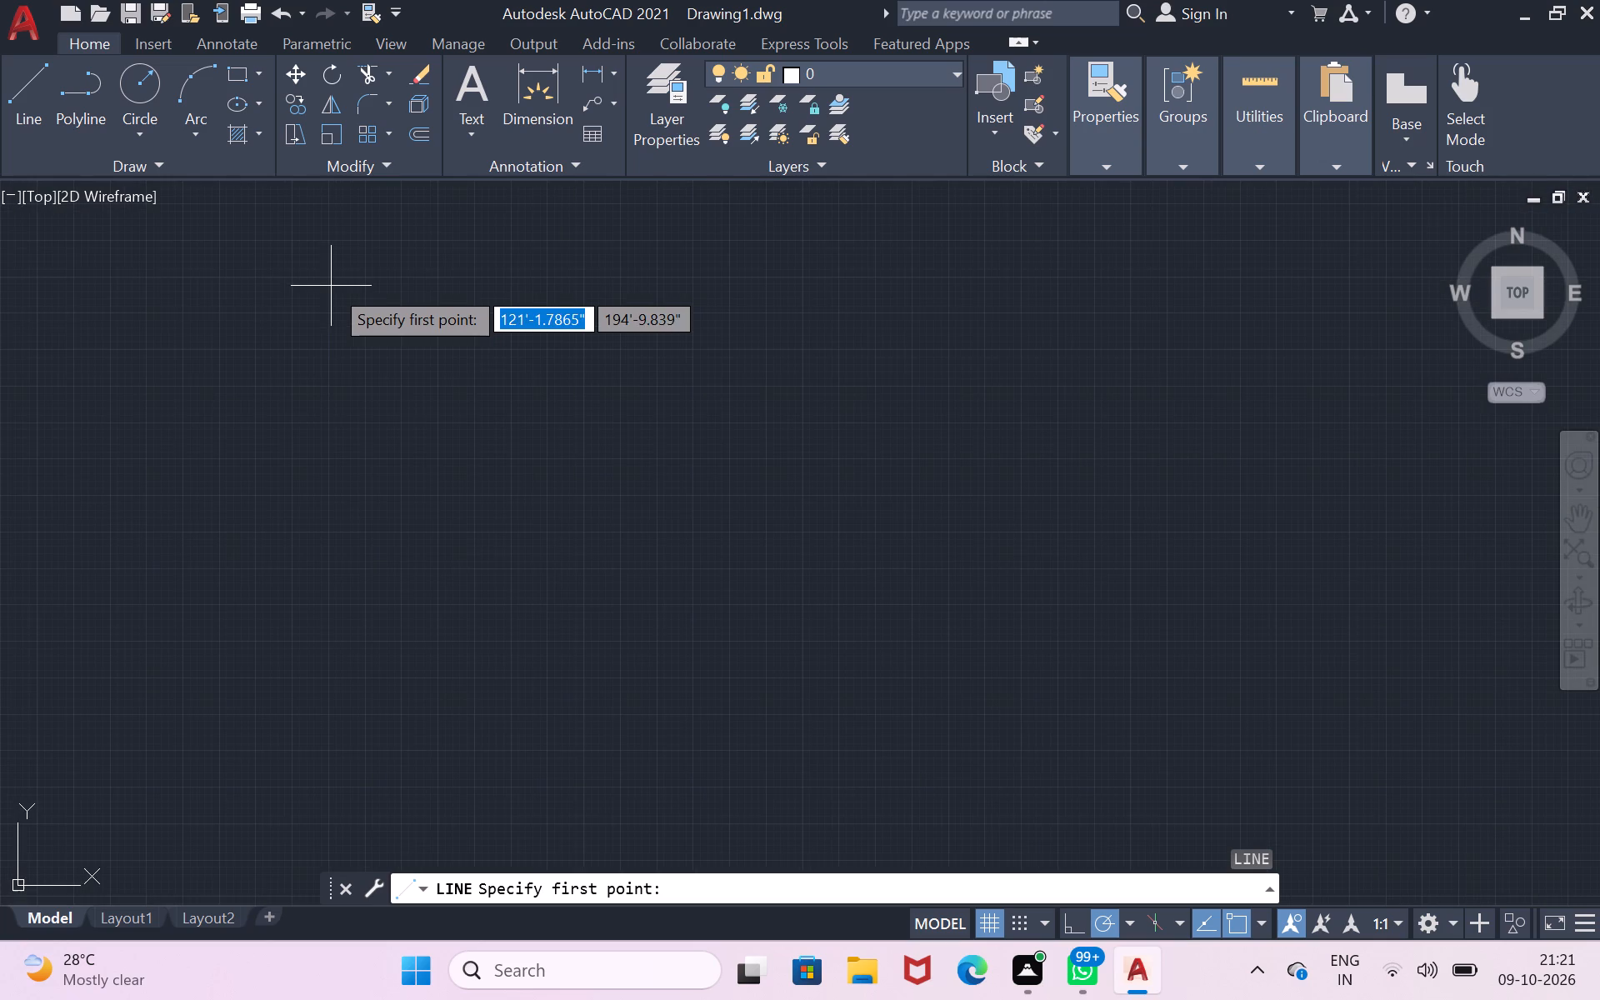
pyautogui.scroll(5, 334, 280)
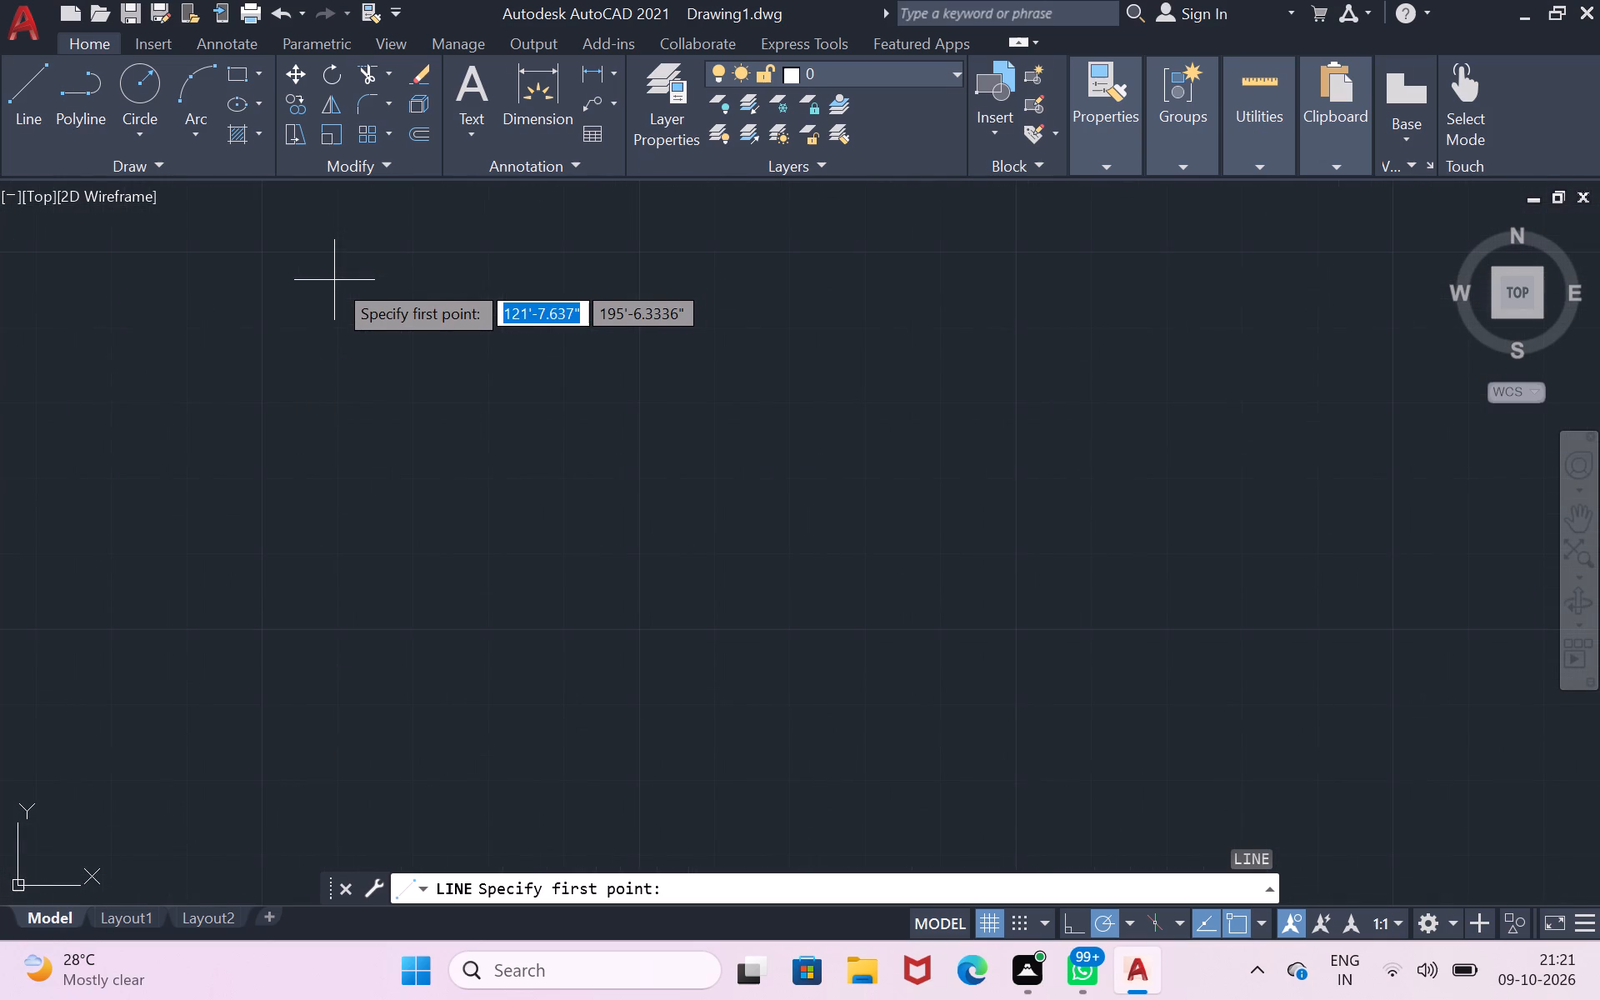
pyautogui.click(340, 250)
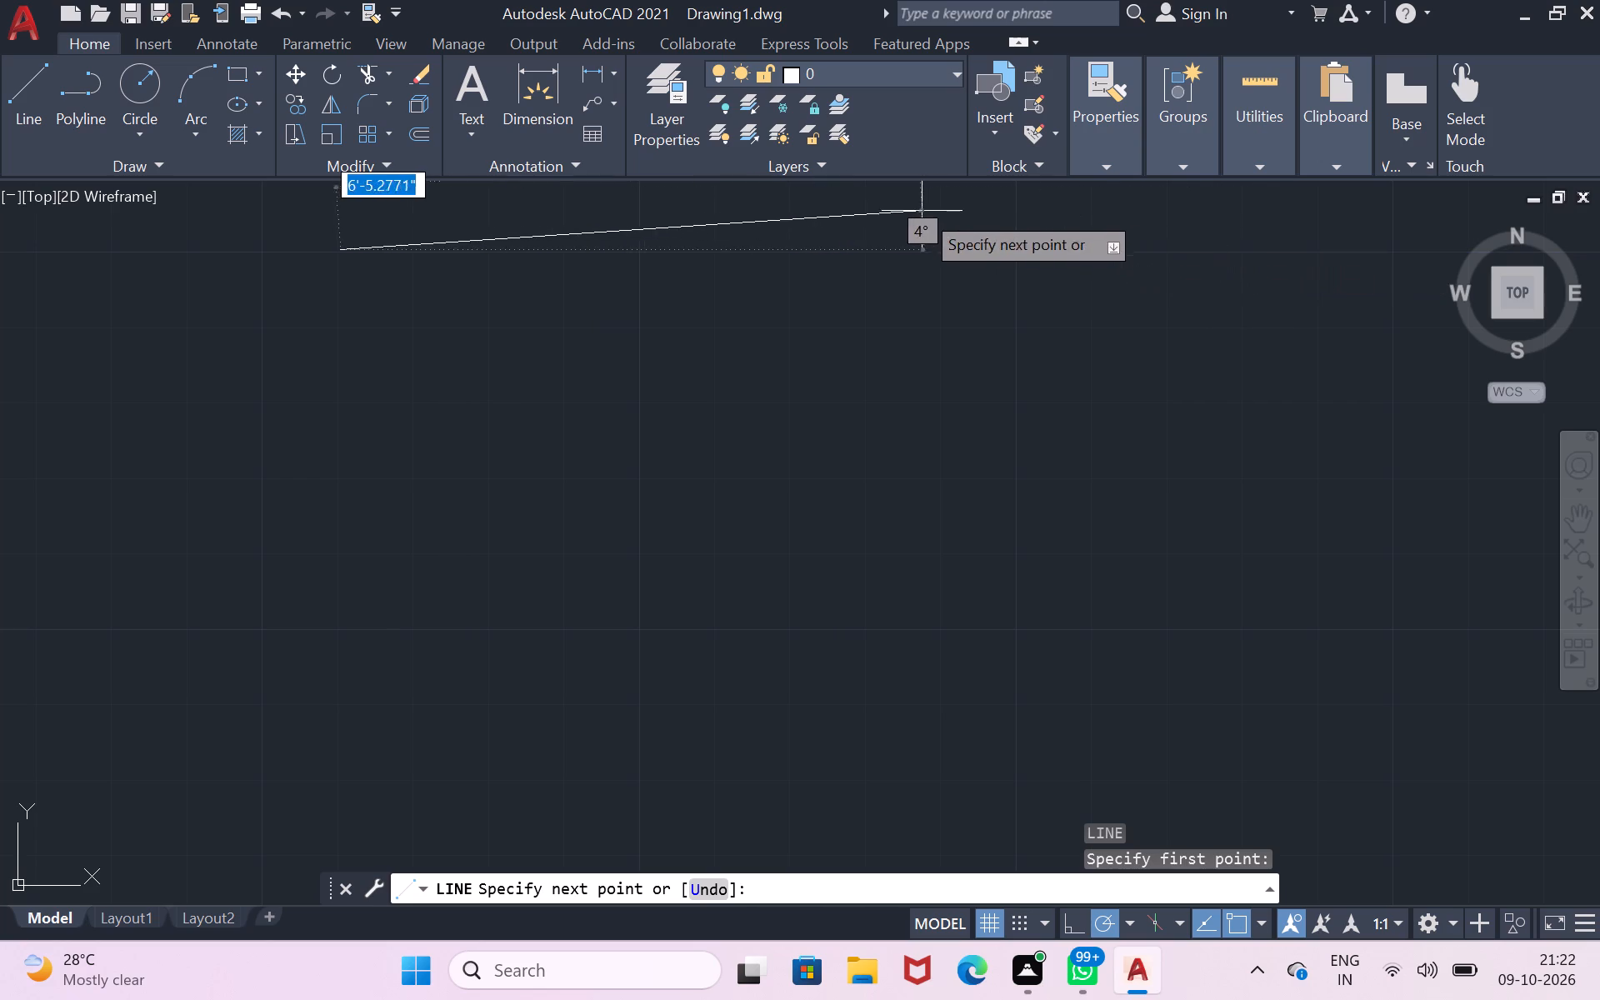
pyautogui.moveTo(1599, 743); pyautogui.dragTo(1588, 725)
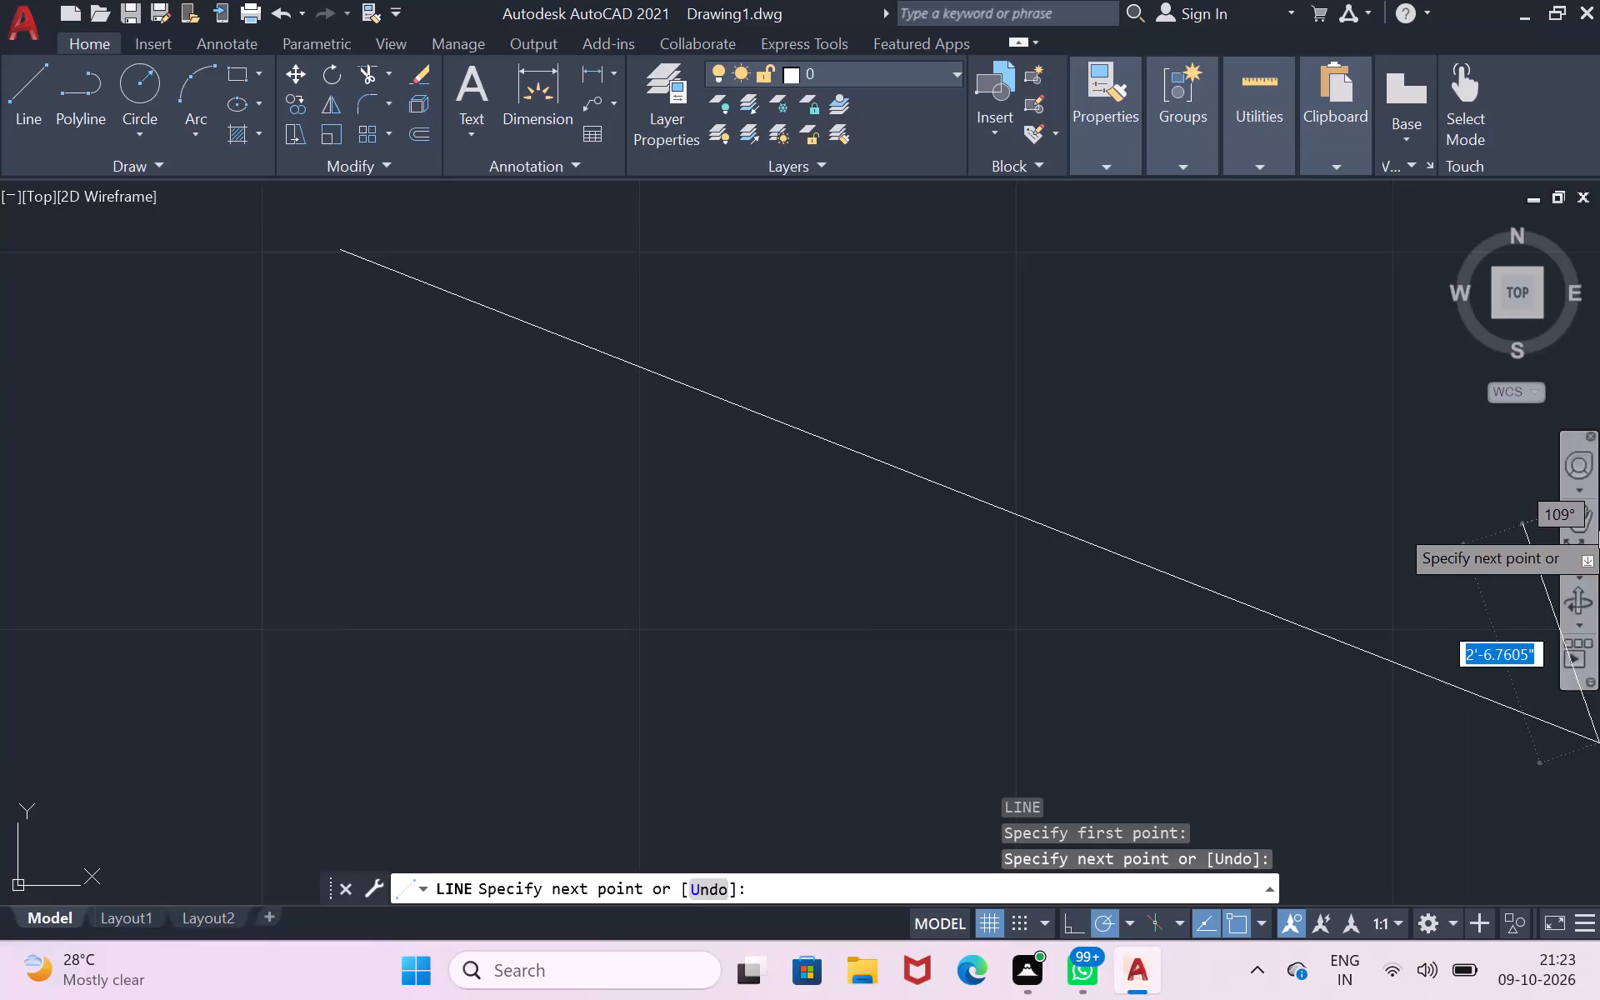
pyautogui.hotkey('ctrl', 'z')
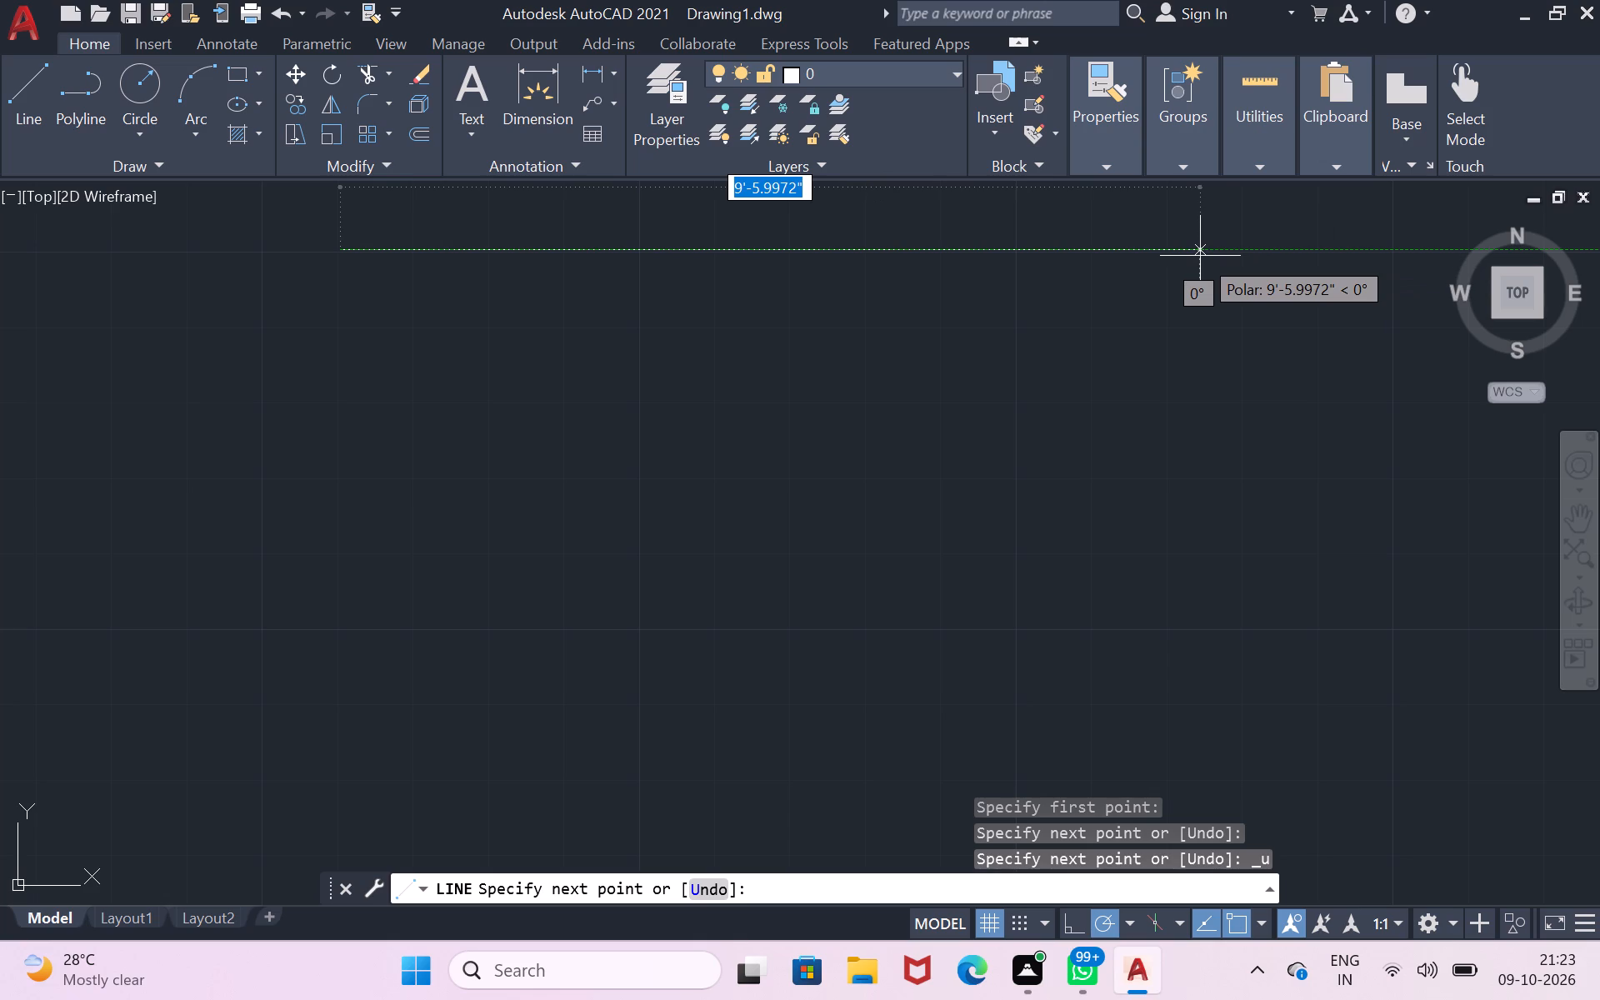
pyautogui.write('14')
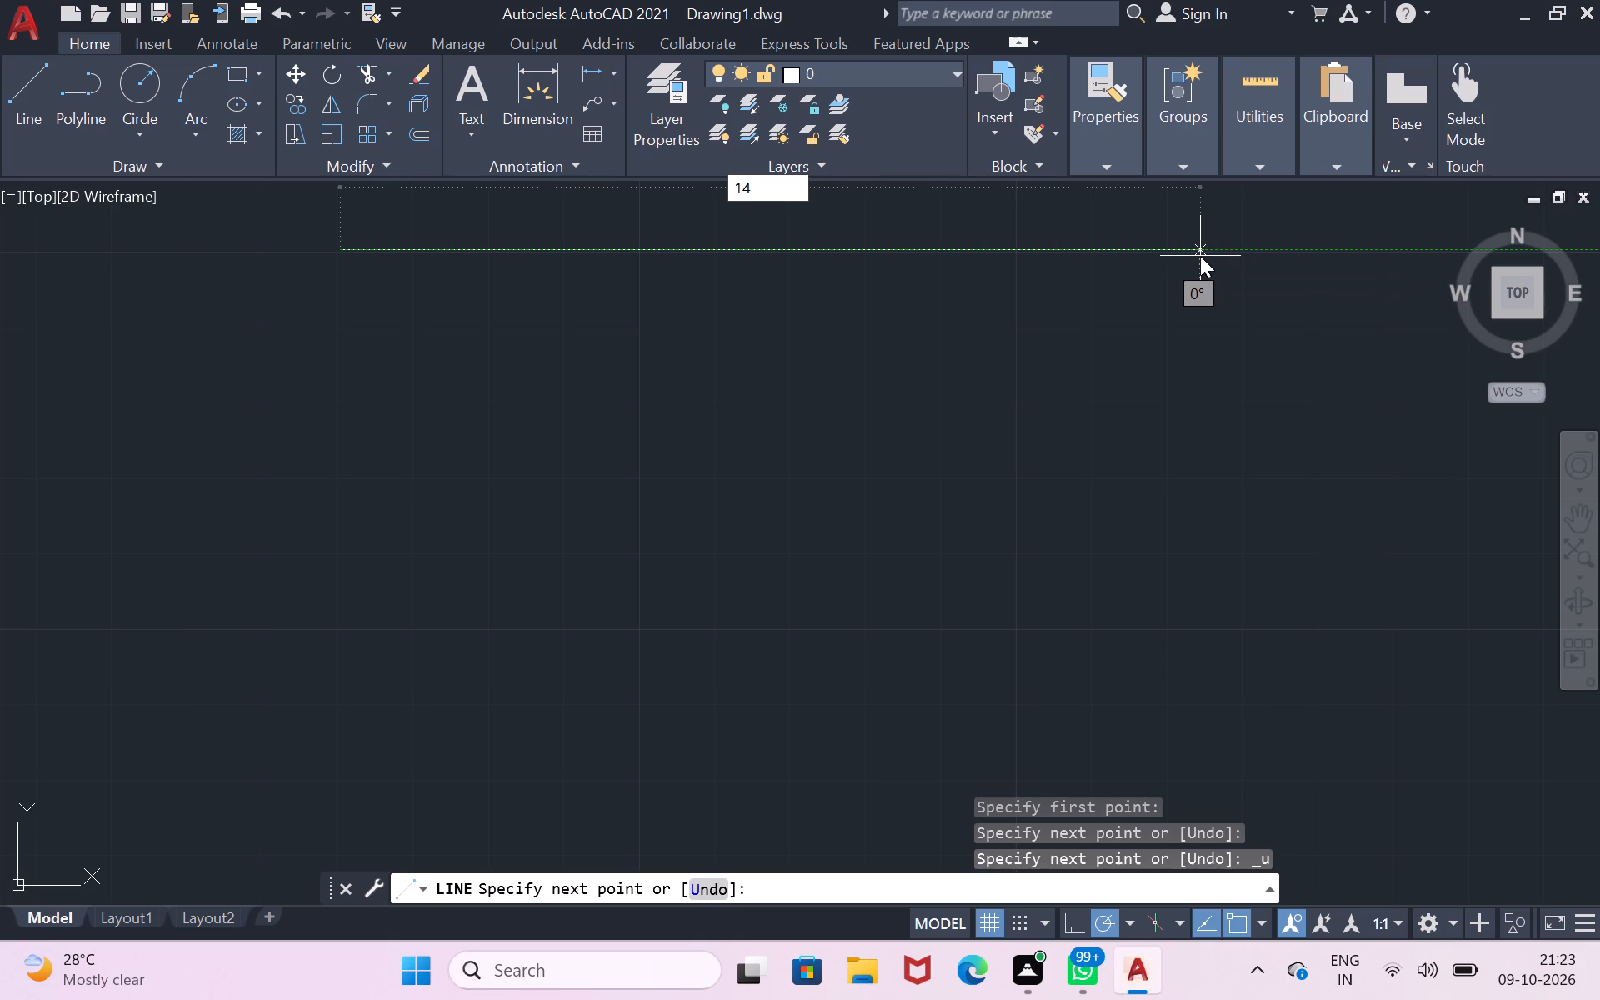
pyautogui.press("'")
pyautogui.press('0')
pyautogui.hotkey('shift', '"')
pyautogui.press('Return')
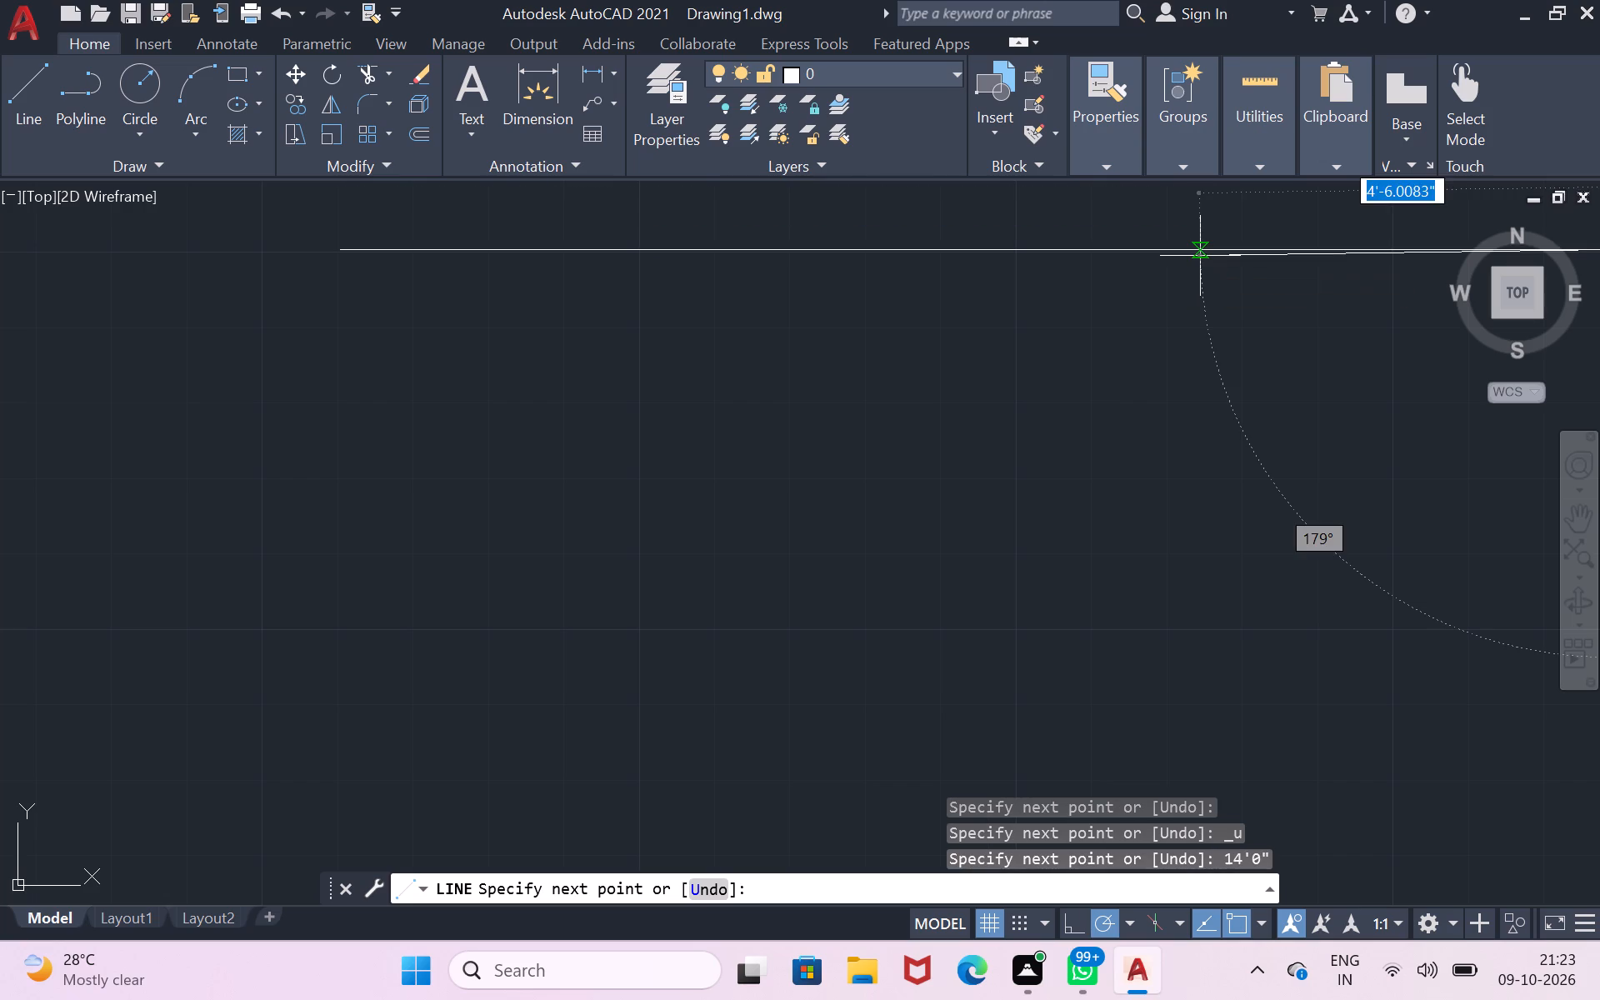
# Complete the square outline with 14'0" east and south sides and a west side closing at the first line's start point.
pyautogui.scroll(-2, 1117, 347)
pyautogui.scroll(-1, 1131, 452)
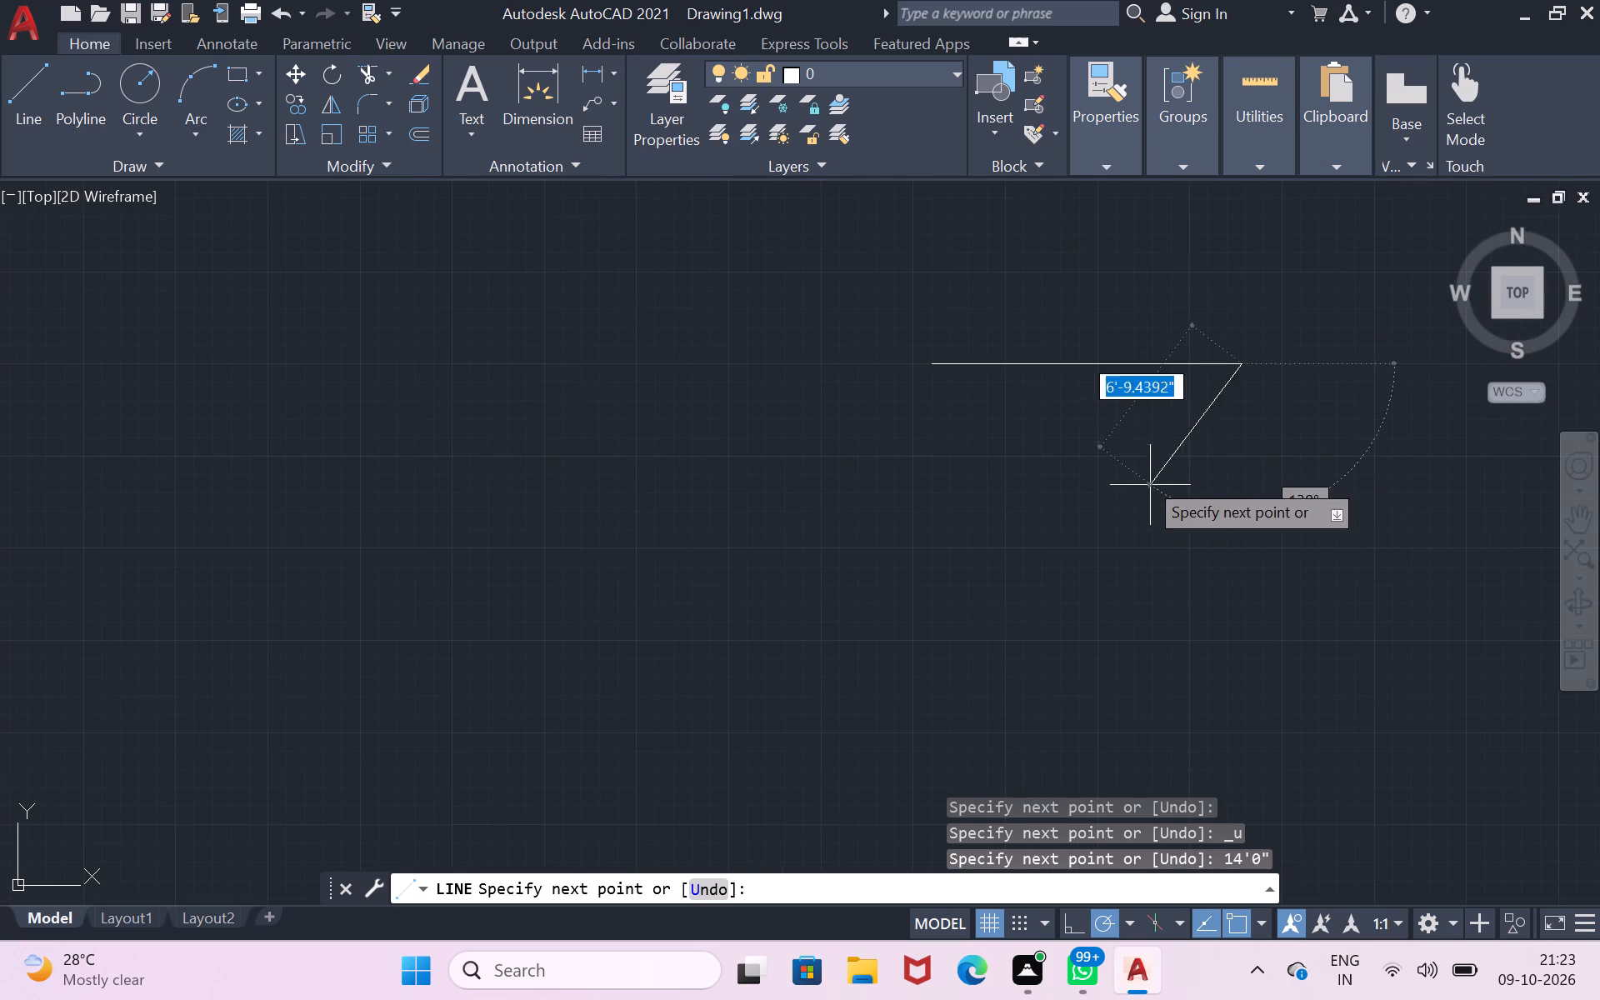
pyautogui.scroll(2, 1180, 540)
pyautogui.scroll(-1, 1234, 546)
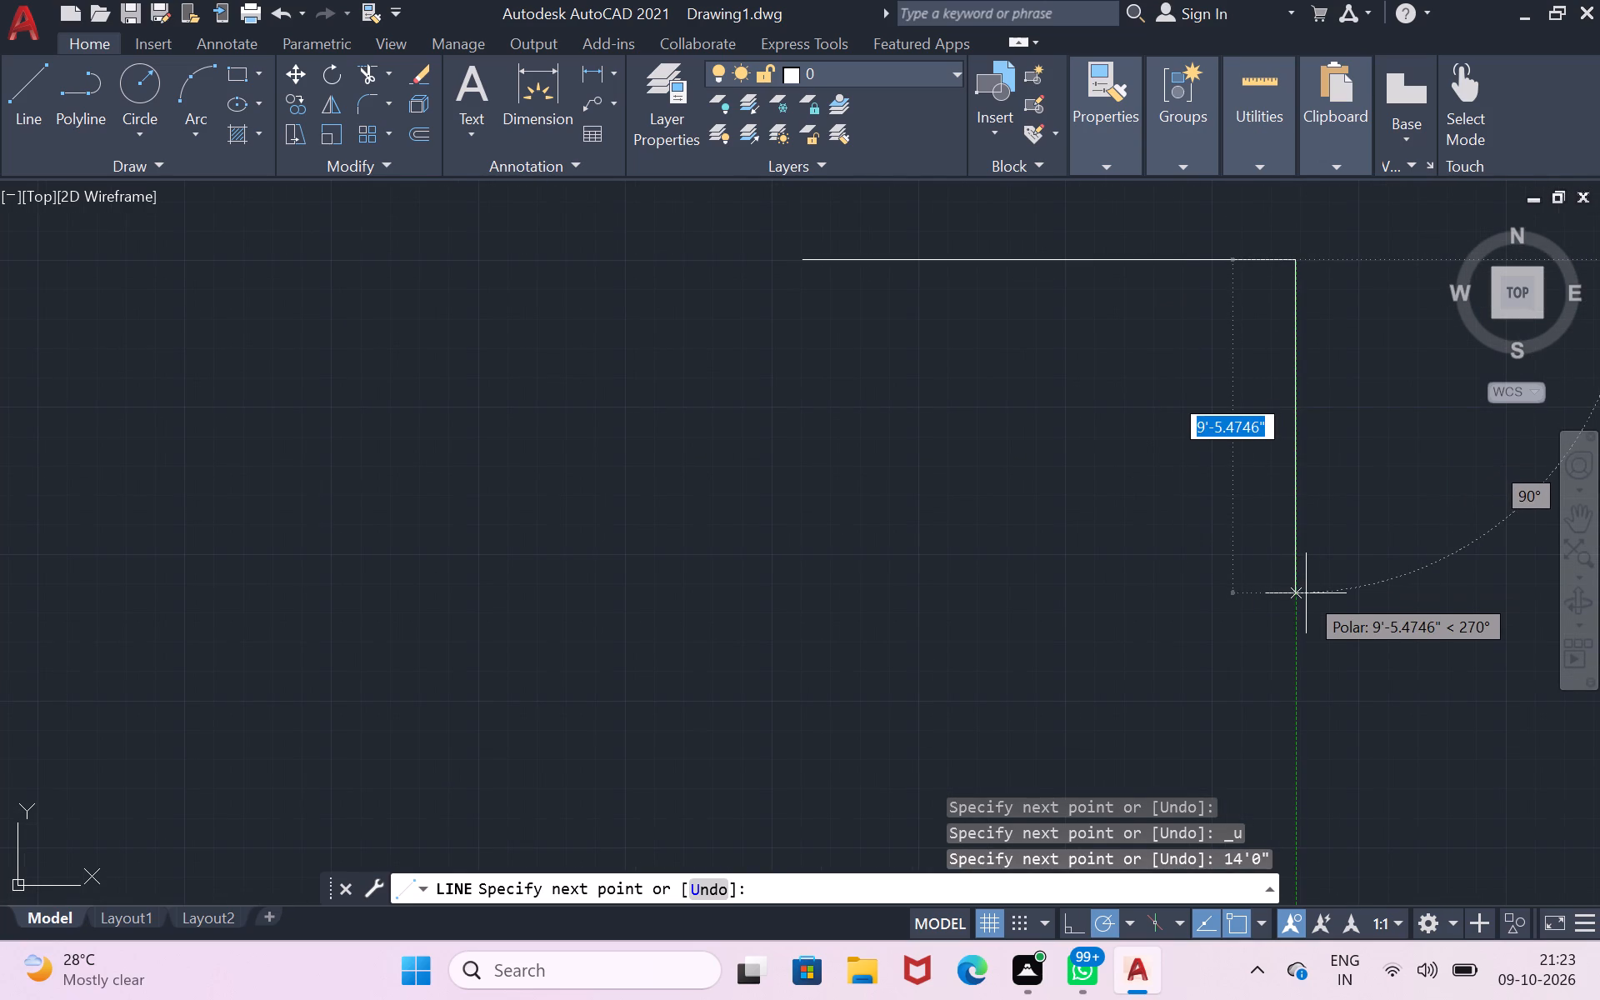
pyautogui.write('14')
pyautogui.press("'")
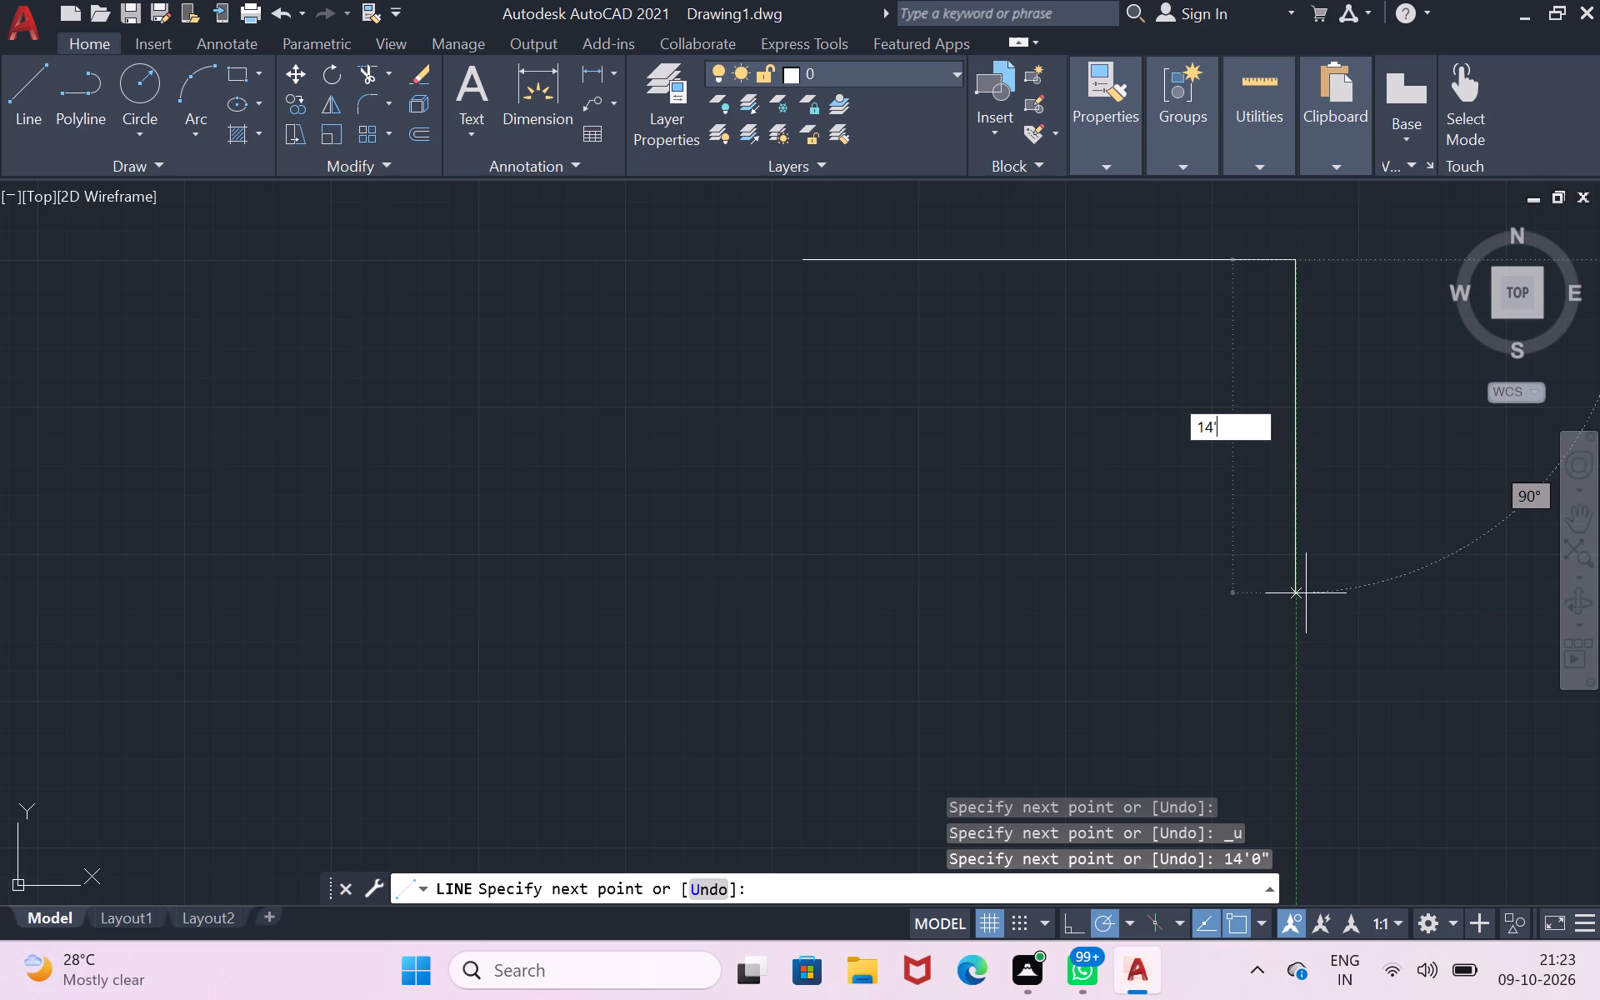
pyautogui.press('0')
pyautogui.hotkey('shift', '"')
pyautogui.press('Return')
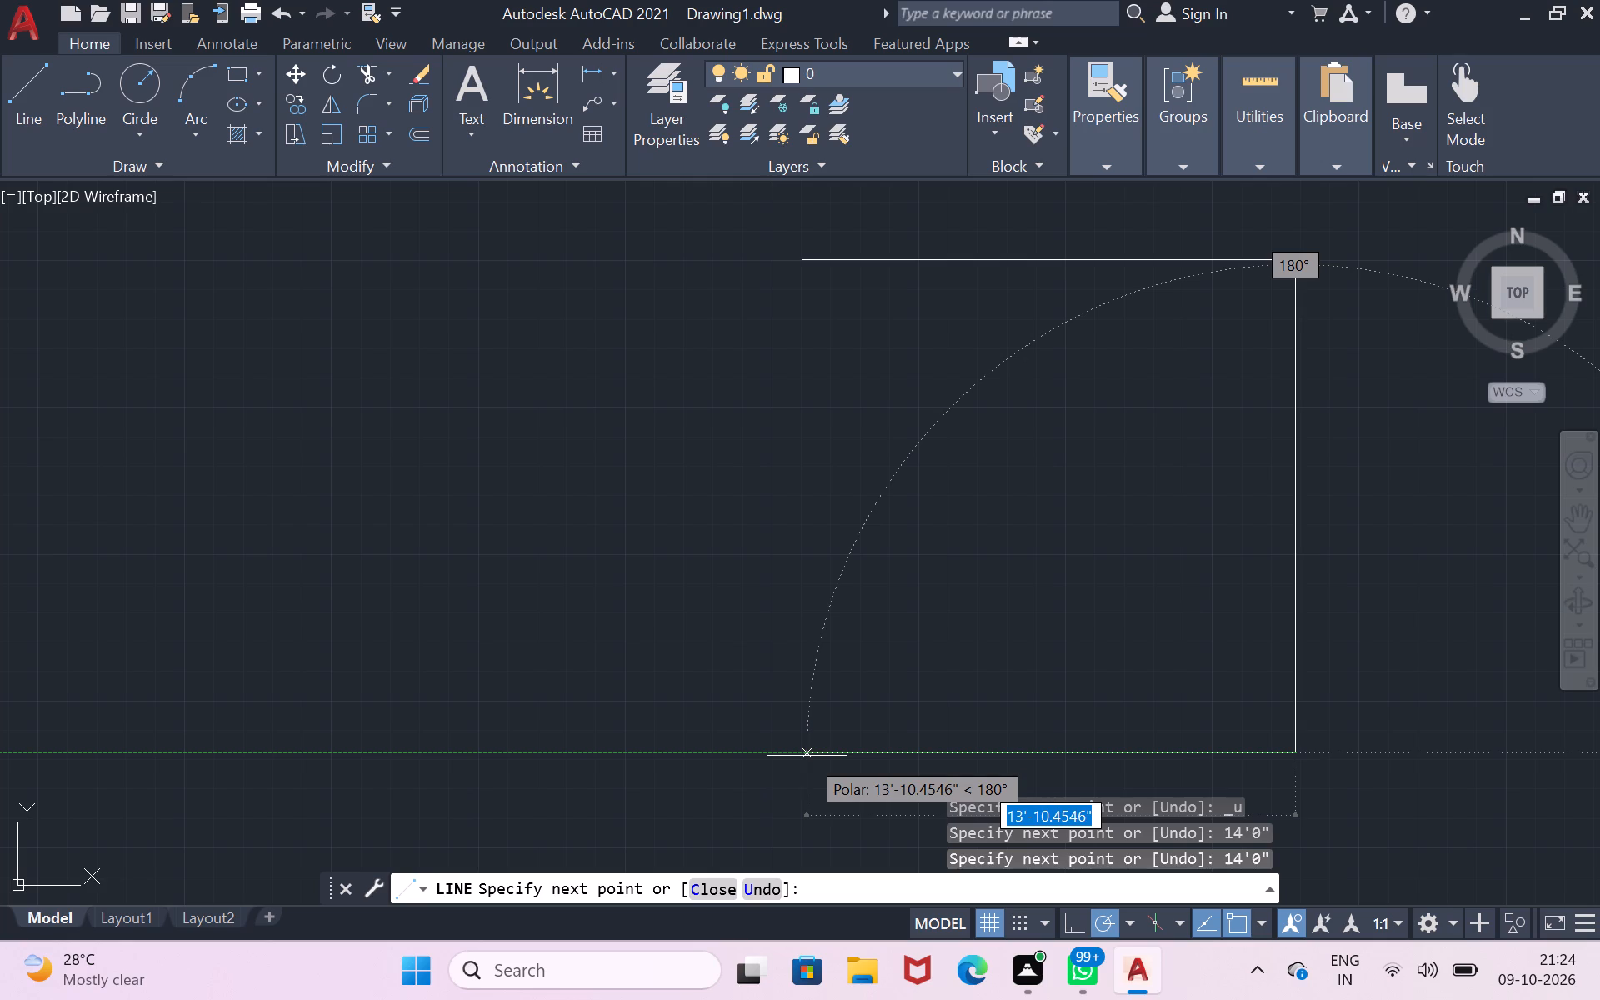
pyautogui.write('14')
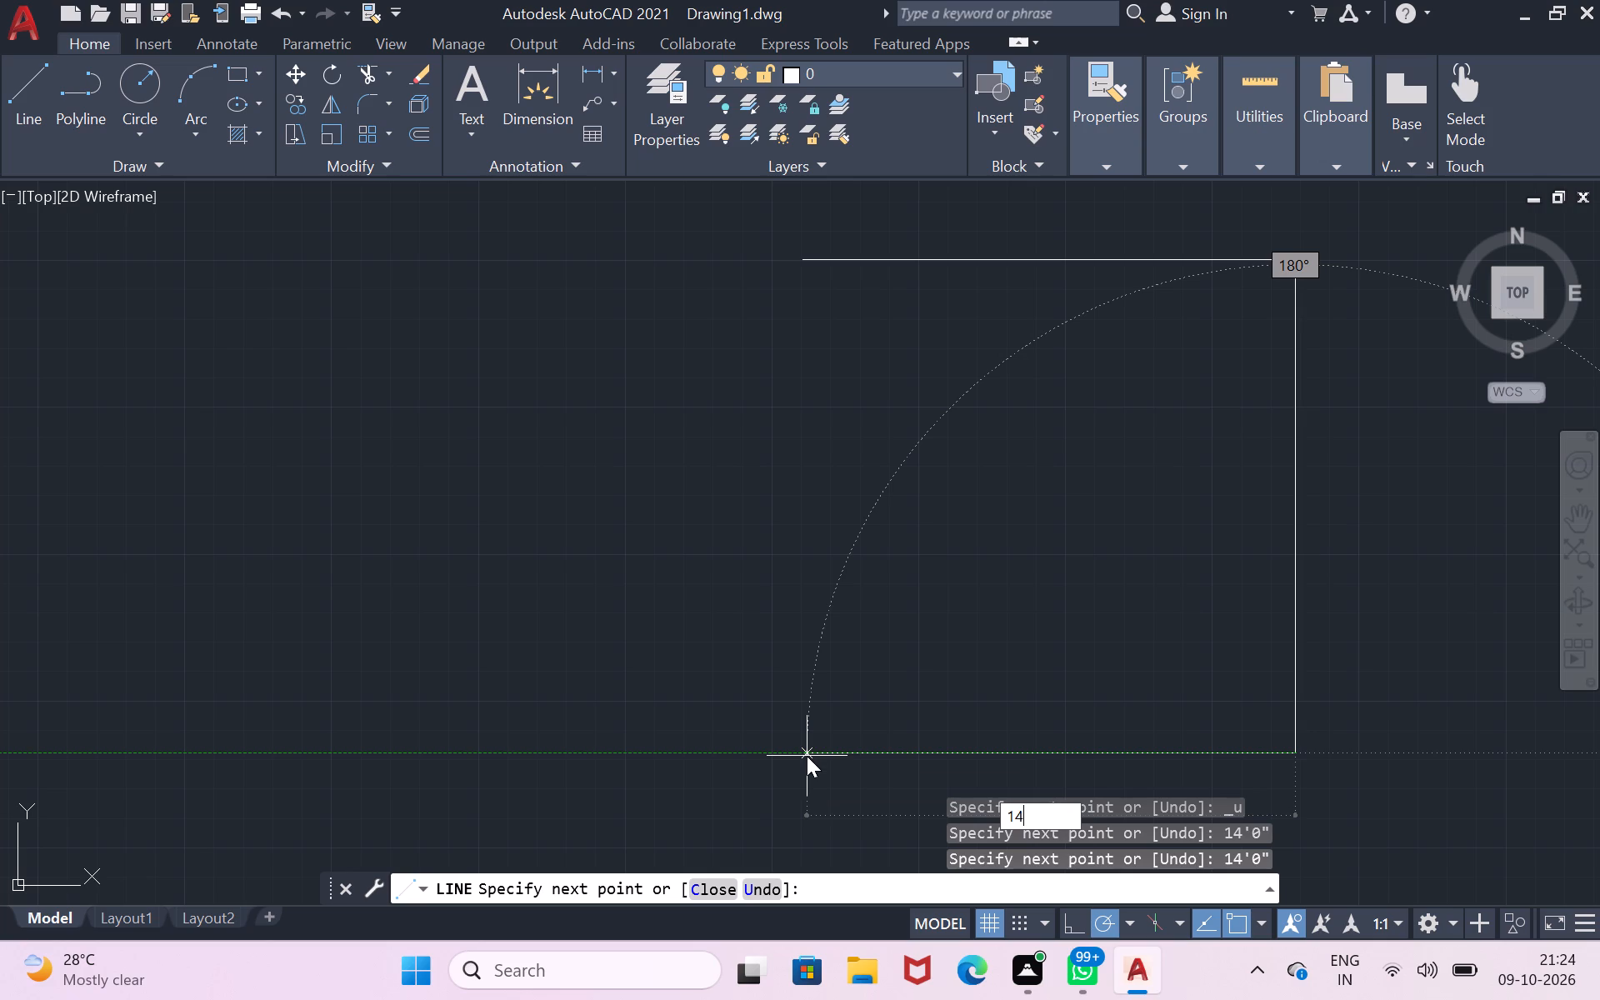
pyautogui.write("'0")
pyautogui.hotkey('shift', '"')
pyautogui.press('Return')
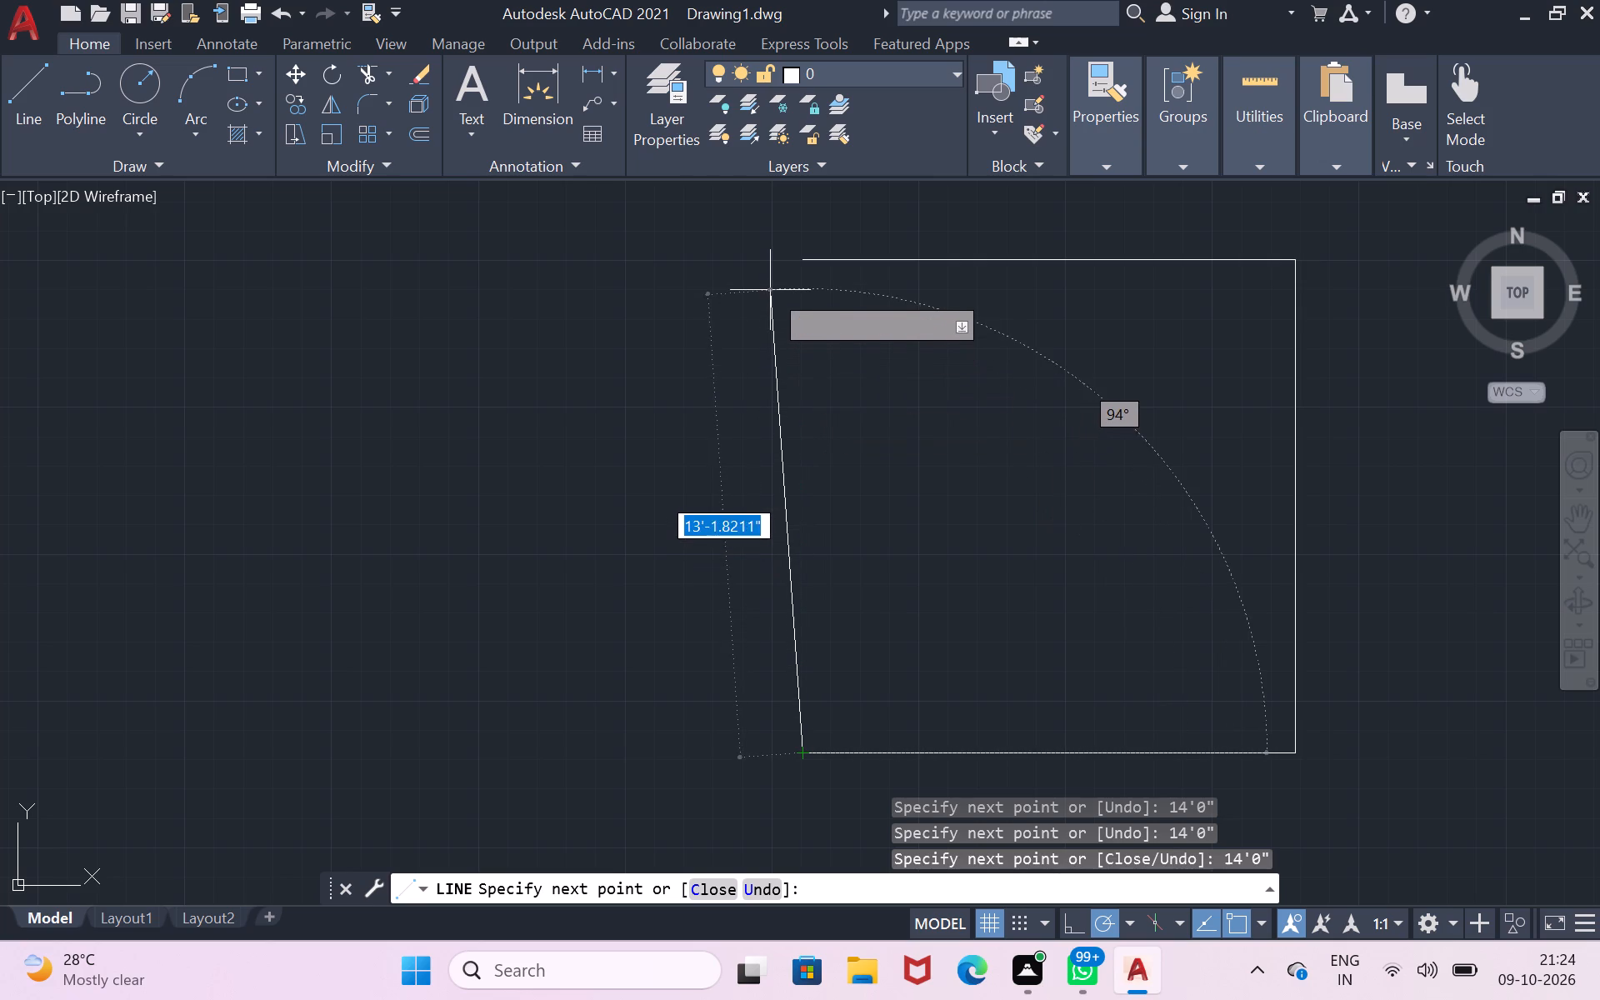
pyautogui.click(807, 259)
pyautogui.press('Return')
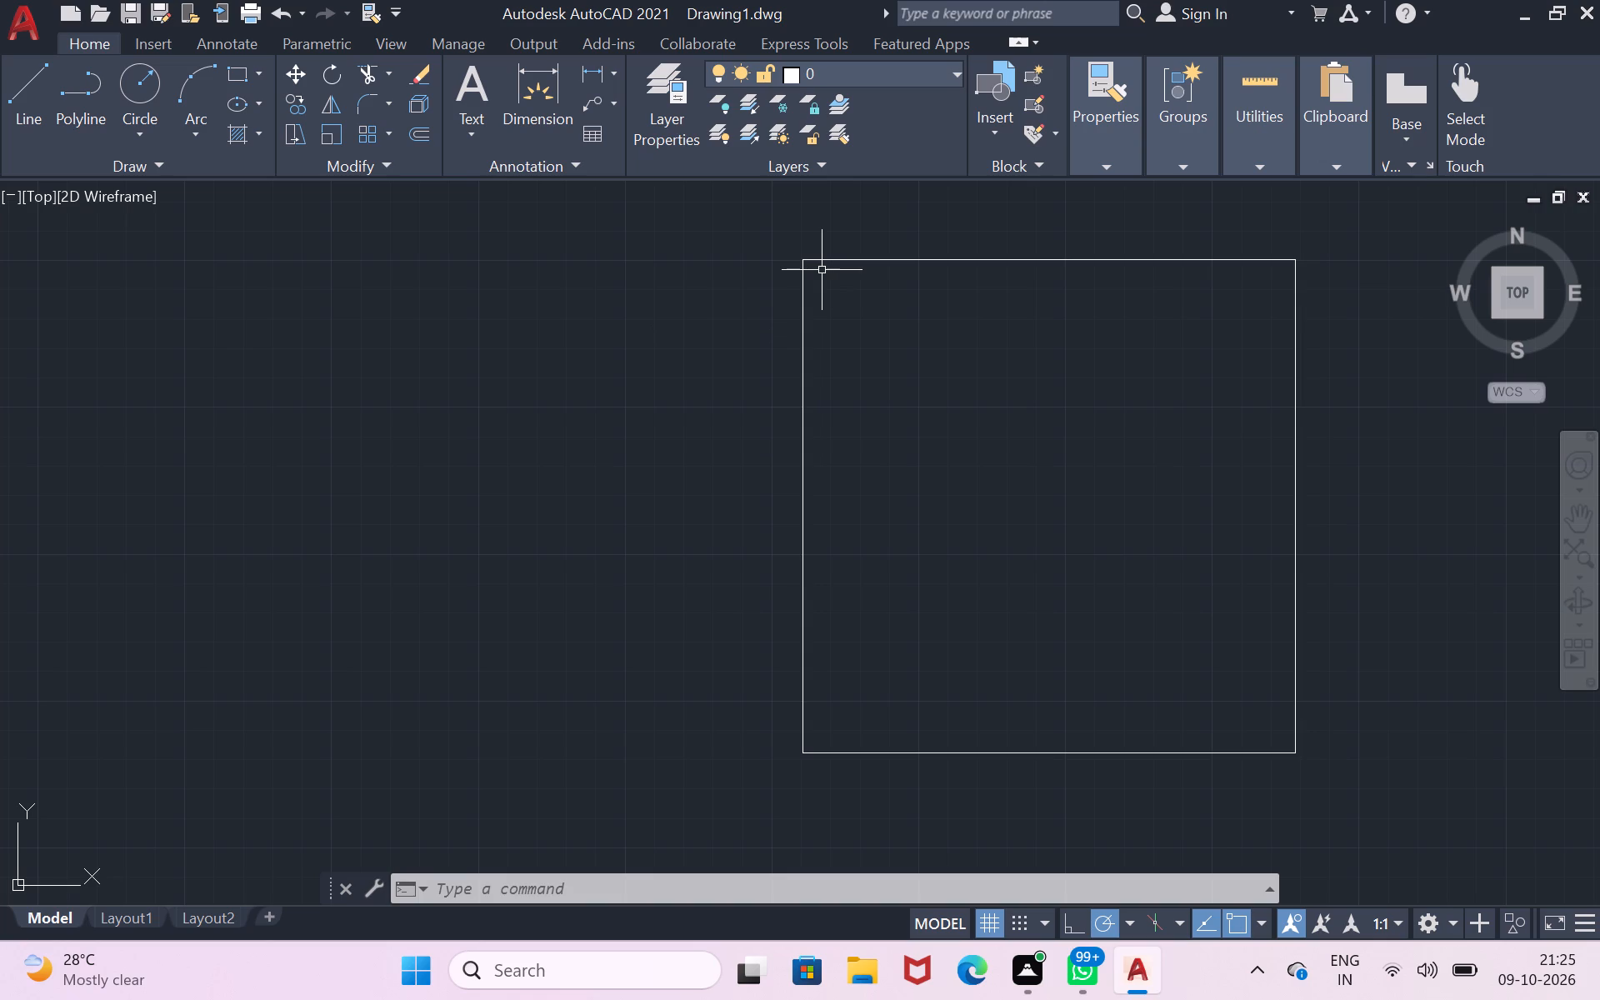
# Offset the square's north and east sides 9" inward.
pyautogui.press('o')
pyautogui.press('Return')
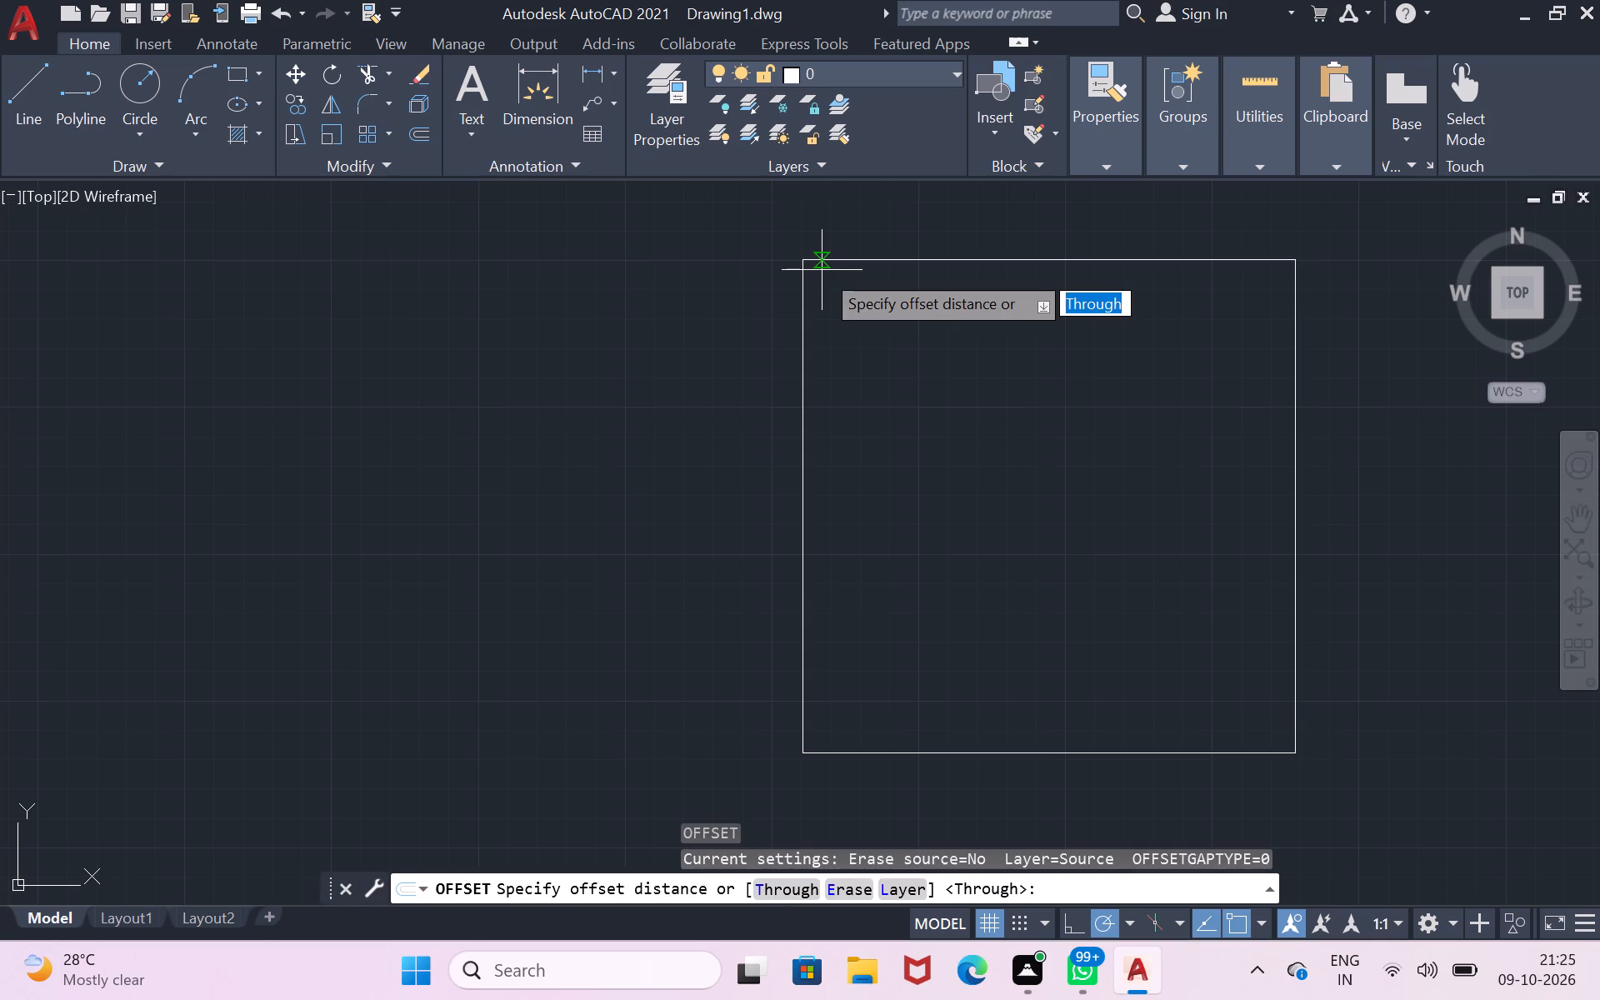
pyautogui.click(872, 258)
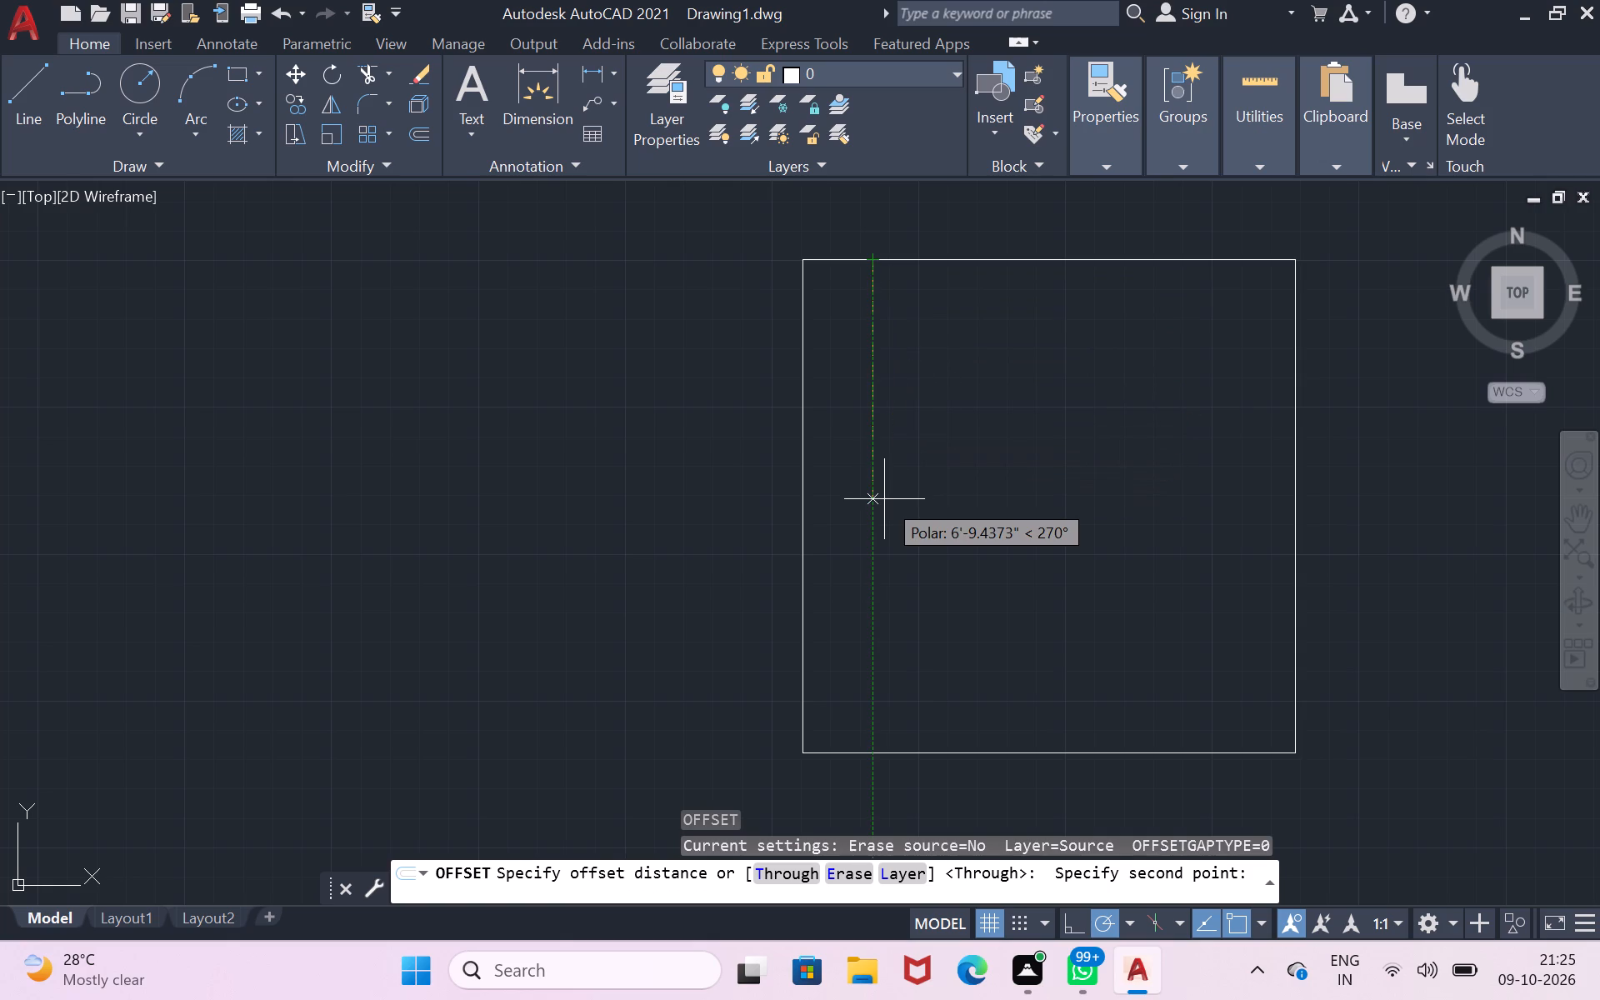
pyautogui.press('9')
pyautogui.hotkey('shift', '"')
pyautogui.press('Return')
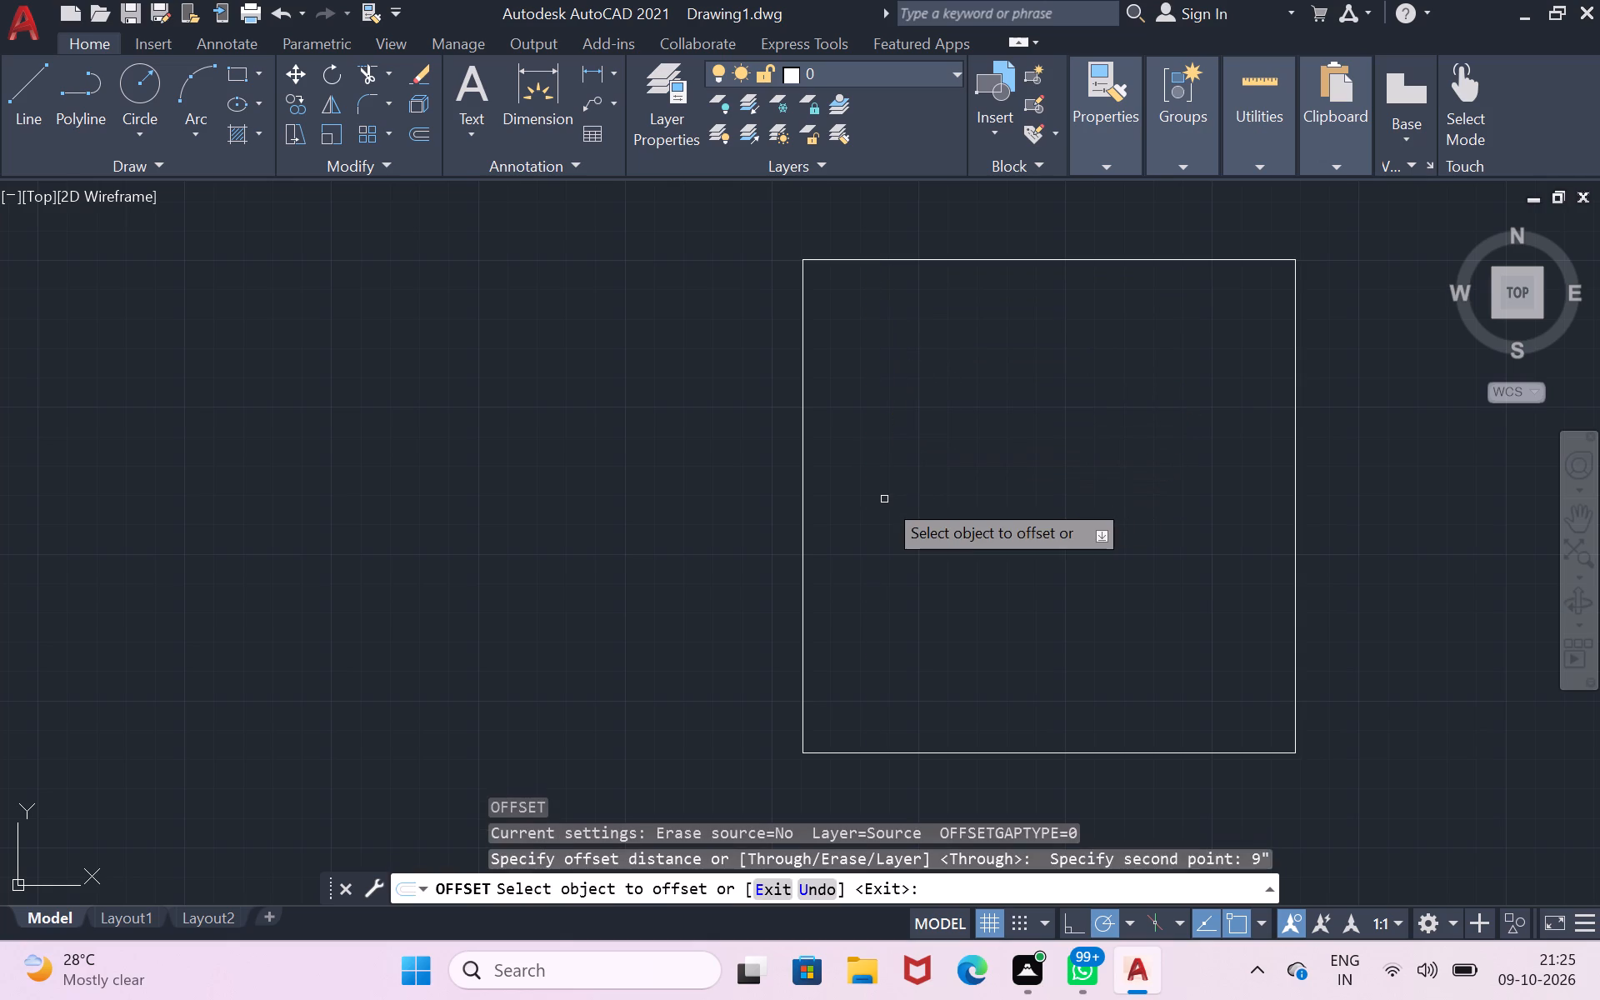
pyautogui.click(1233, 262)
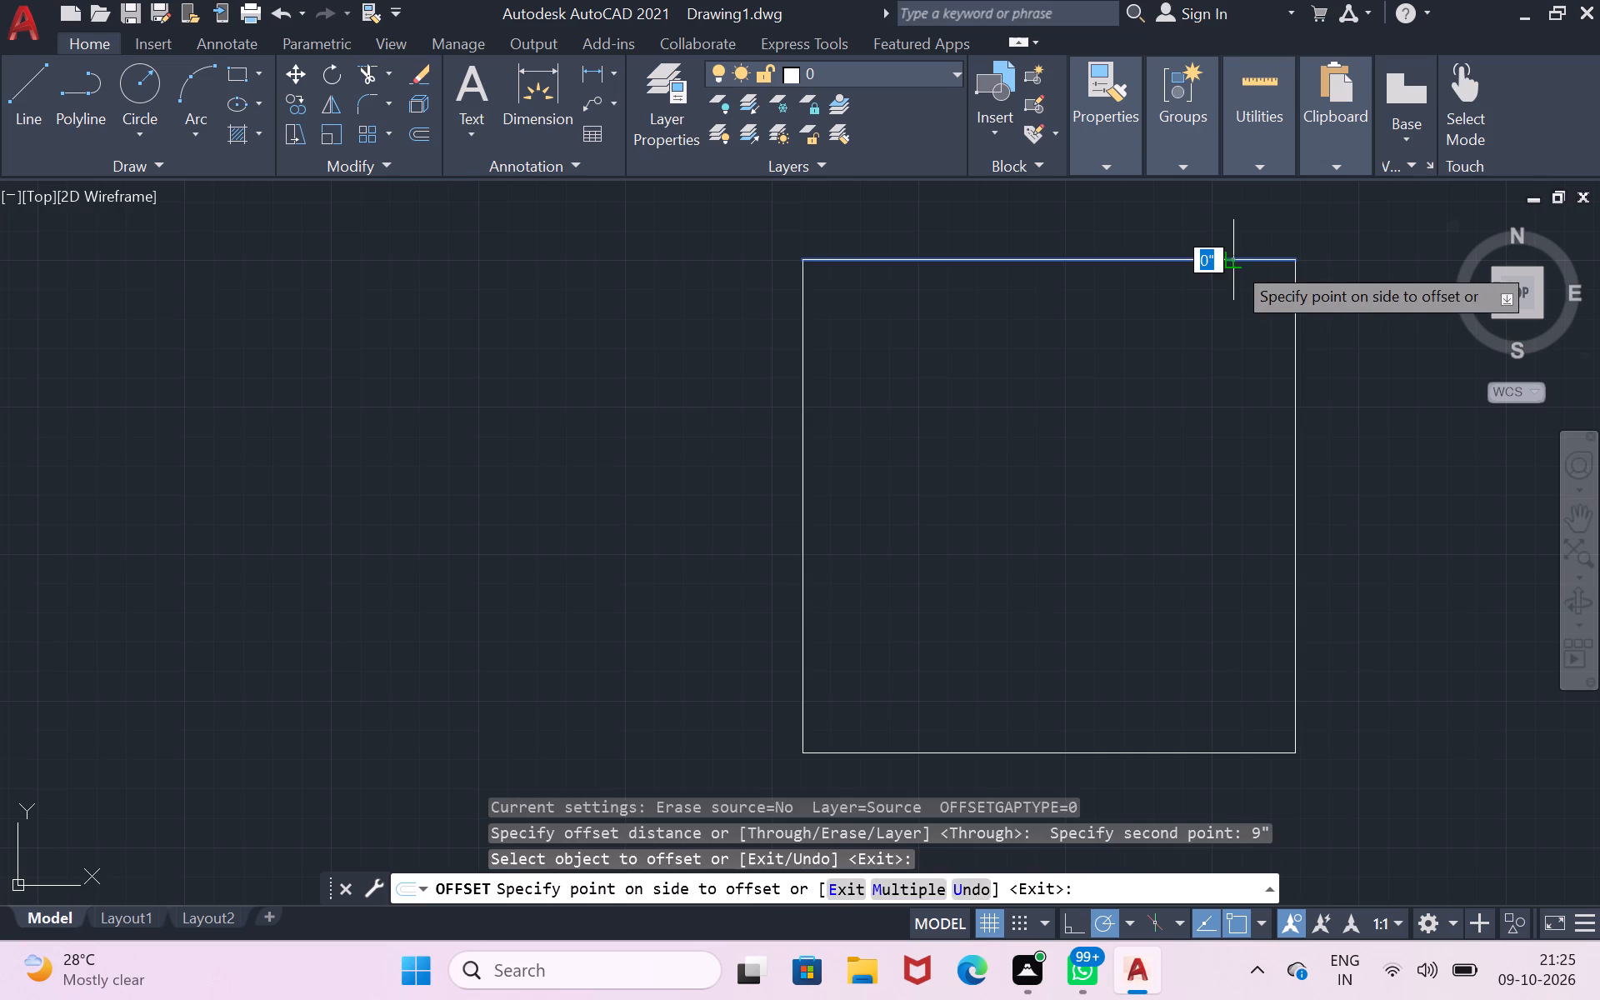
pyautogui.click(1233, 290)
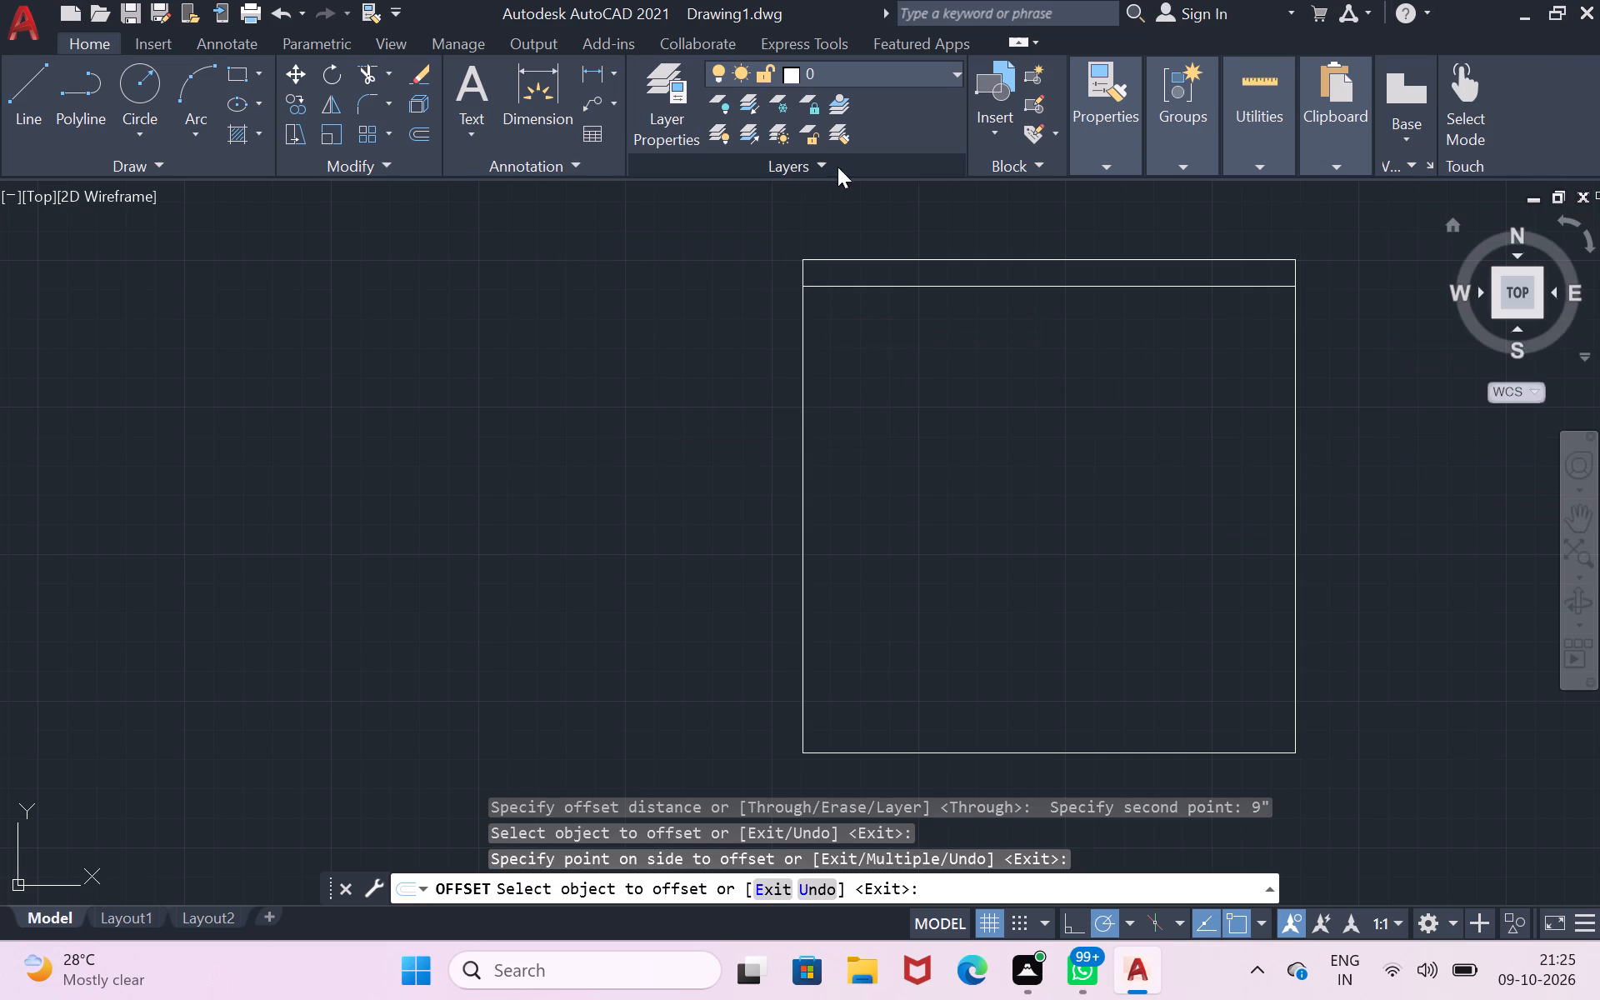
pyautogui.click(1297, 460)
pyautogui.click(1207, 500)
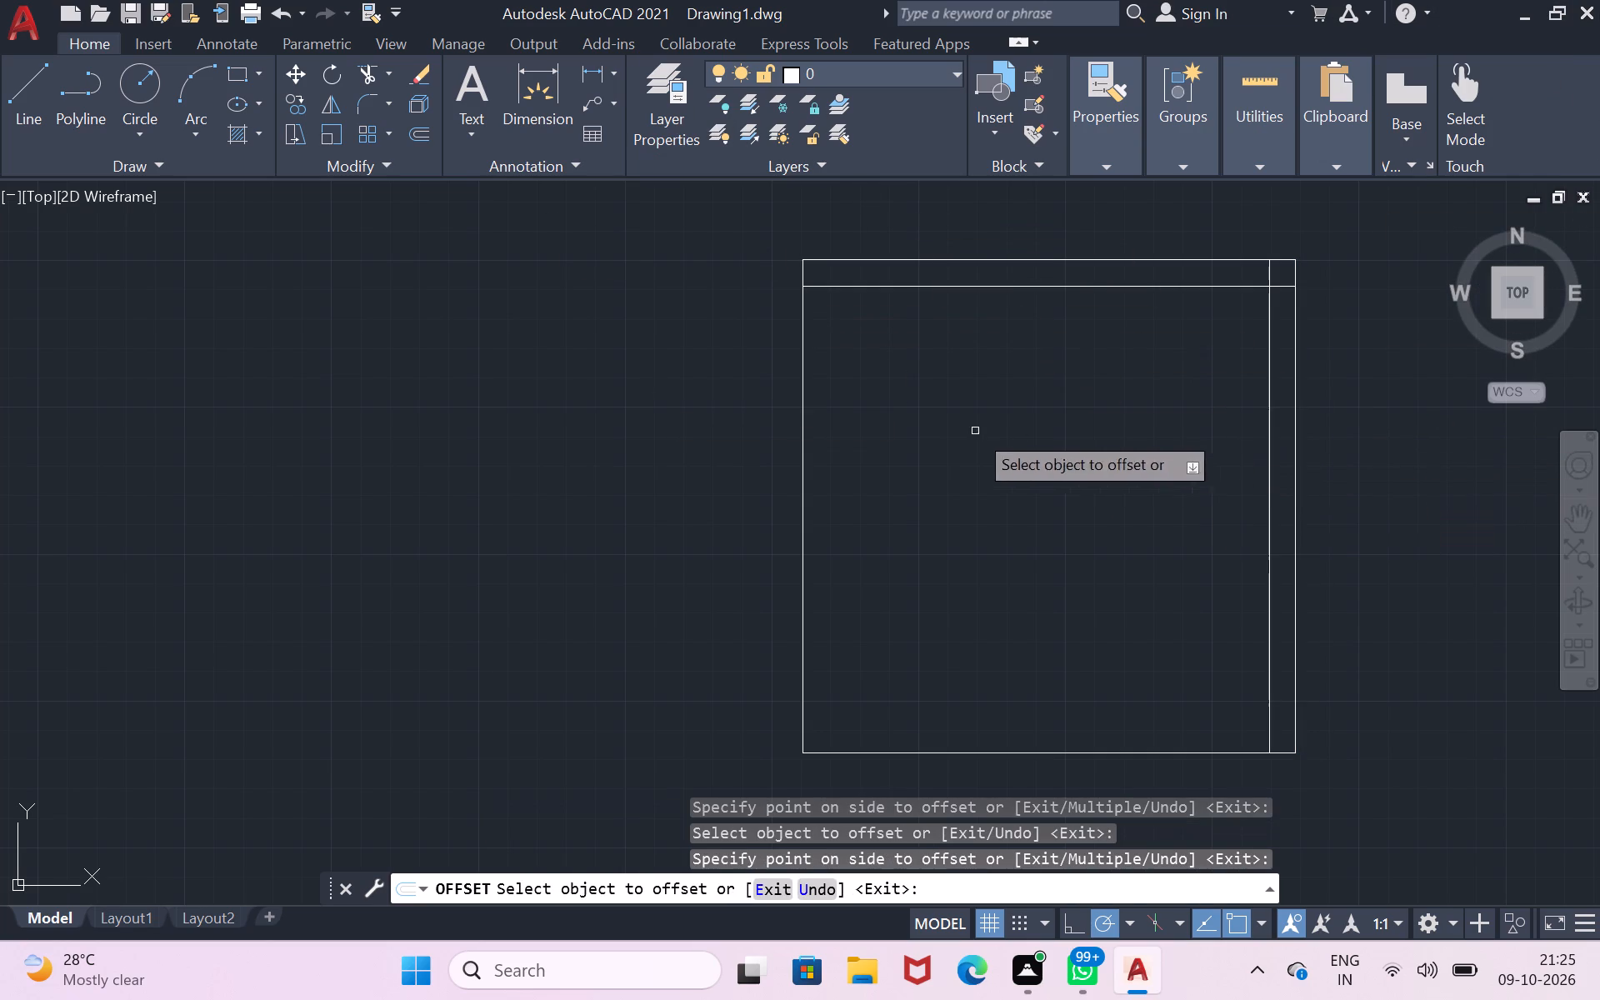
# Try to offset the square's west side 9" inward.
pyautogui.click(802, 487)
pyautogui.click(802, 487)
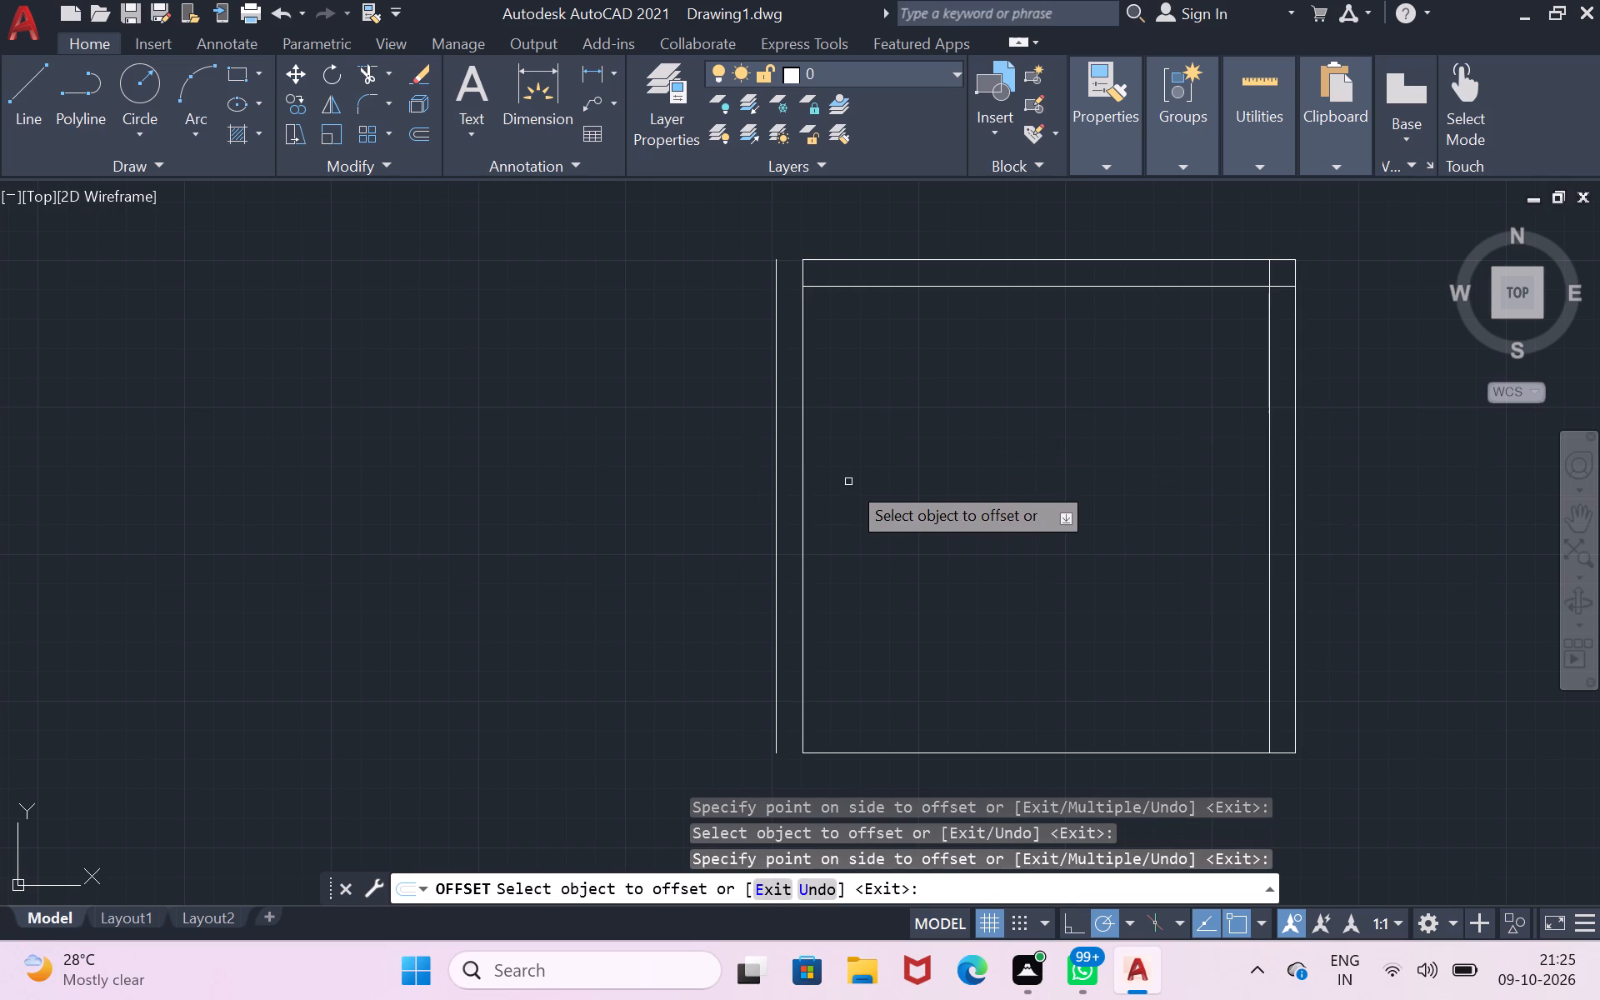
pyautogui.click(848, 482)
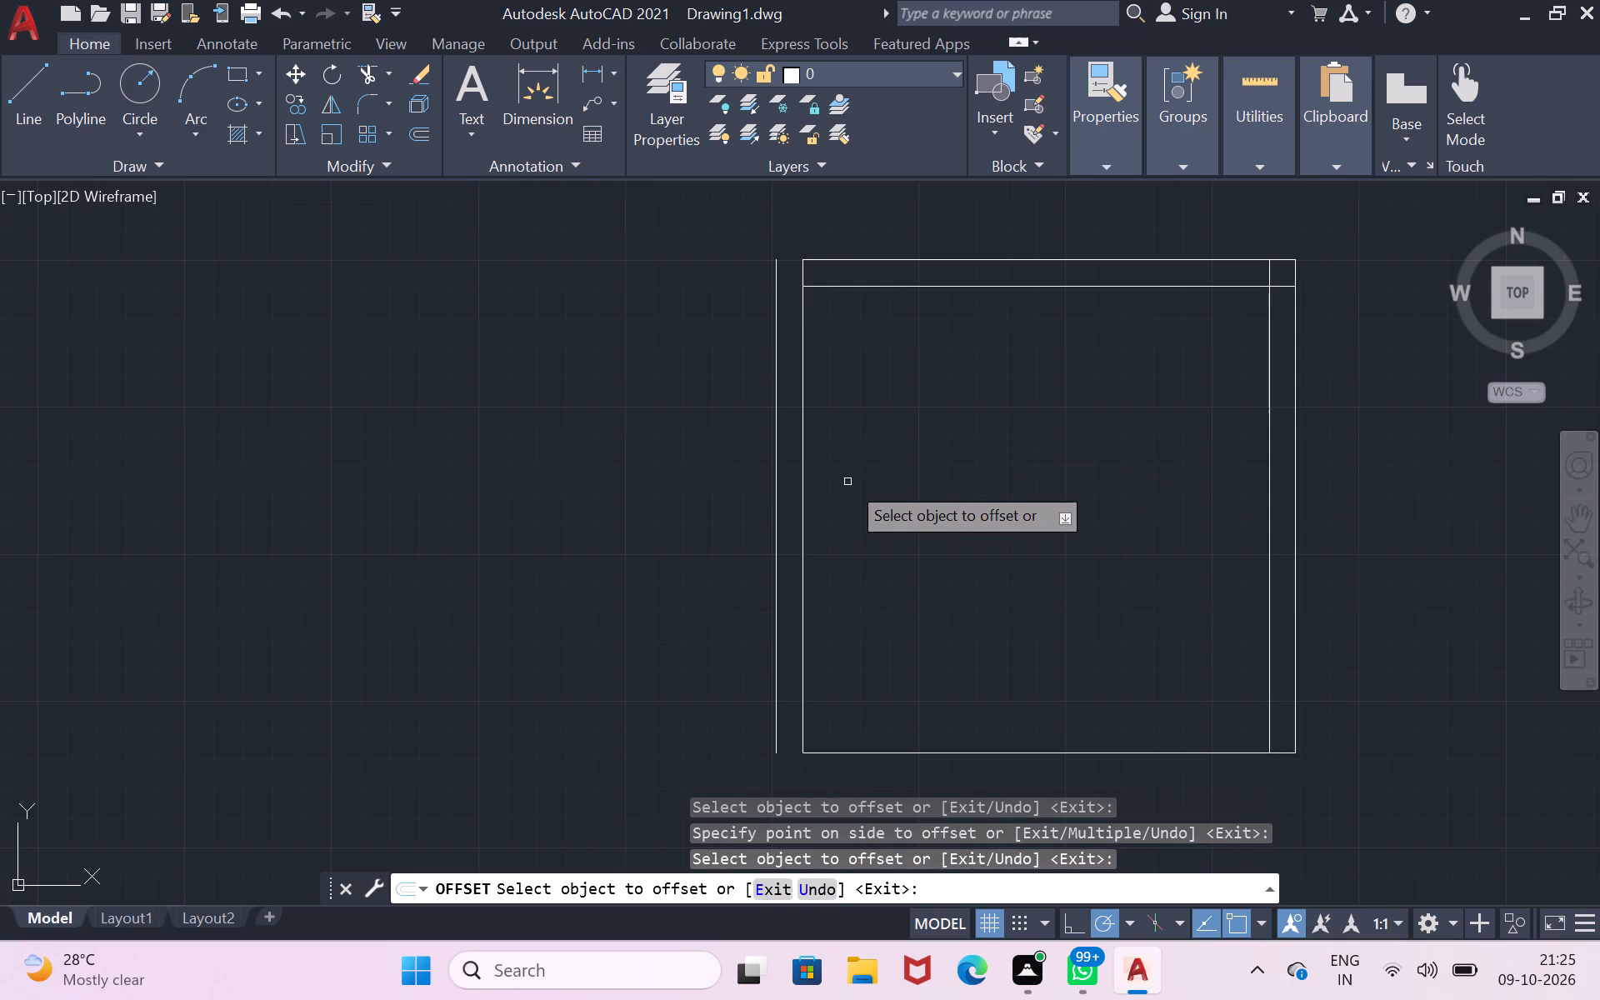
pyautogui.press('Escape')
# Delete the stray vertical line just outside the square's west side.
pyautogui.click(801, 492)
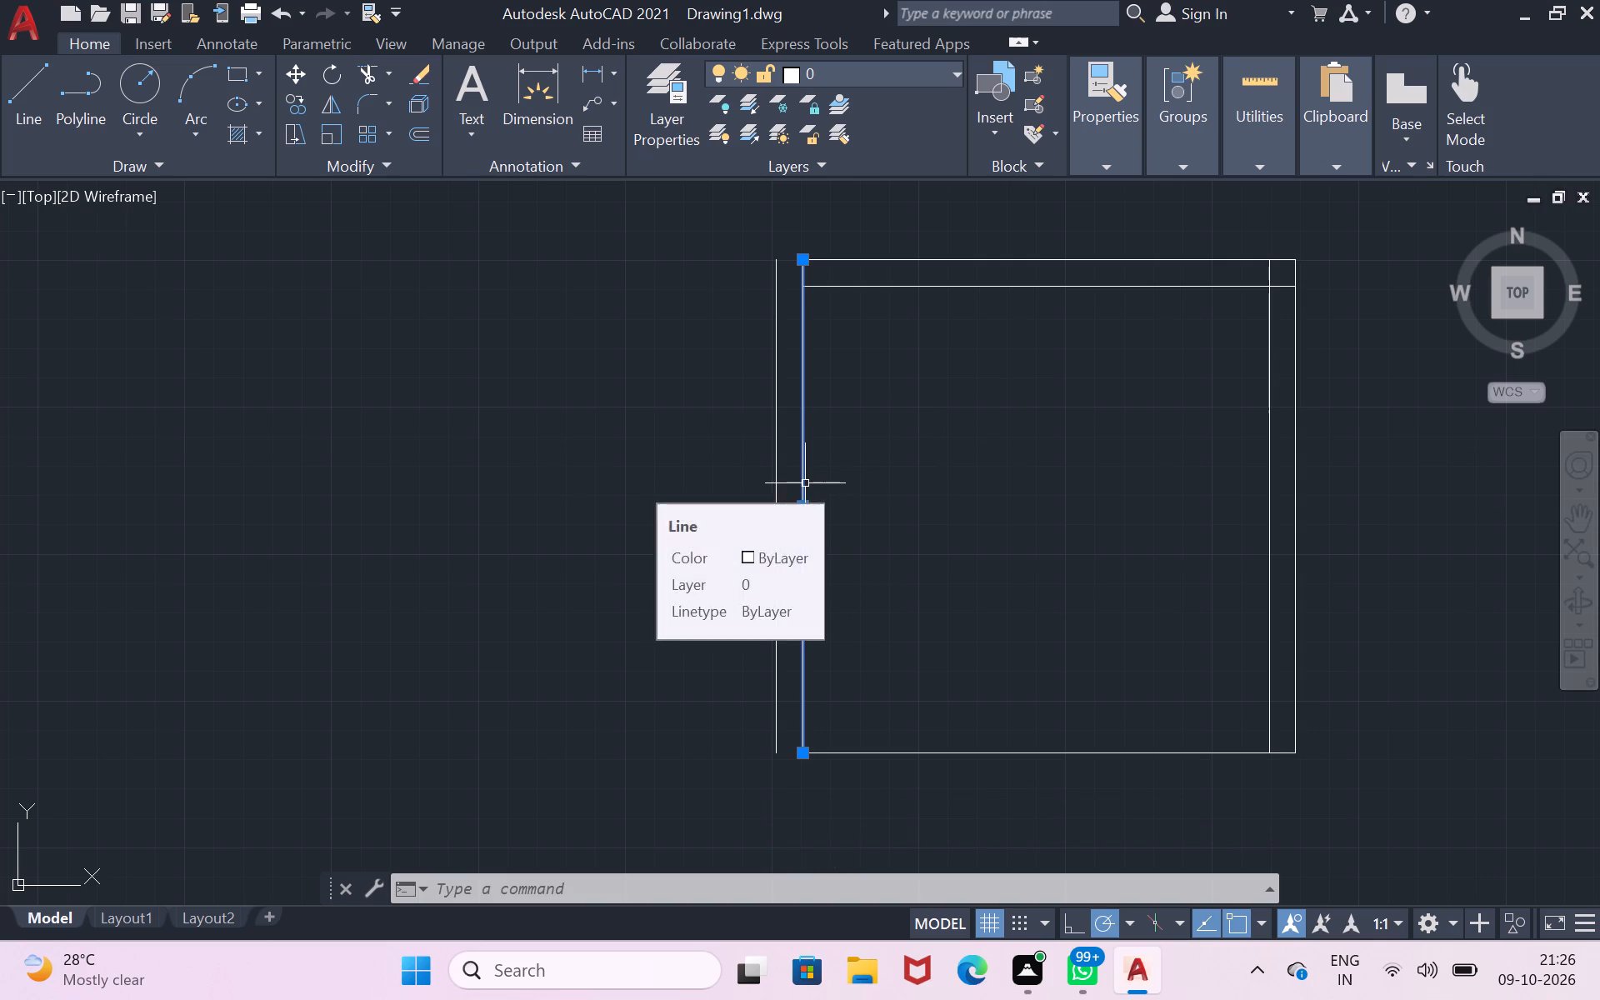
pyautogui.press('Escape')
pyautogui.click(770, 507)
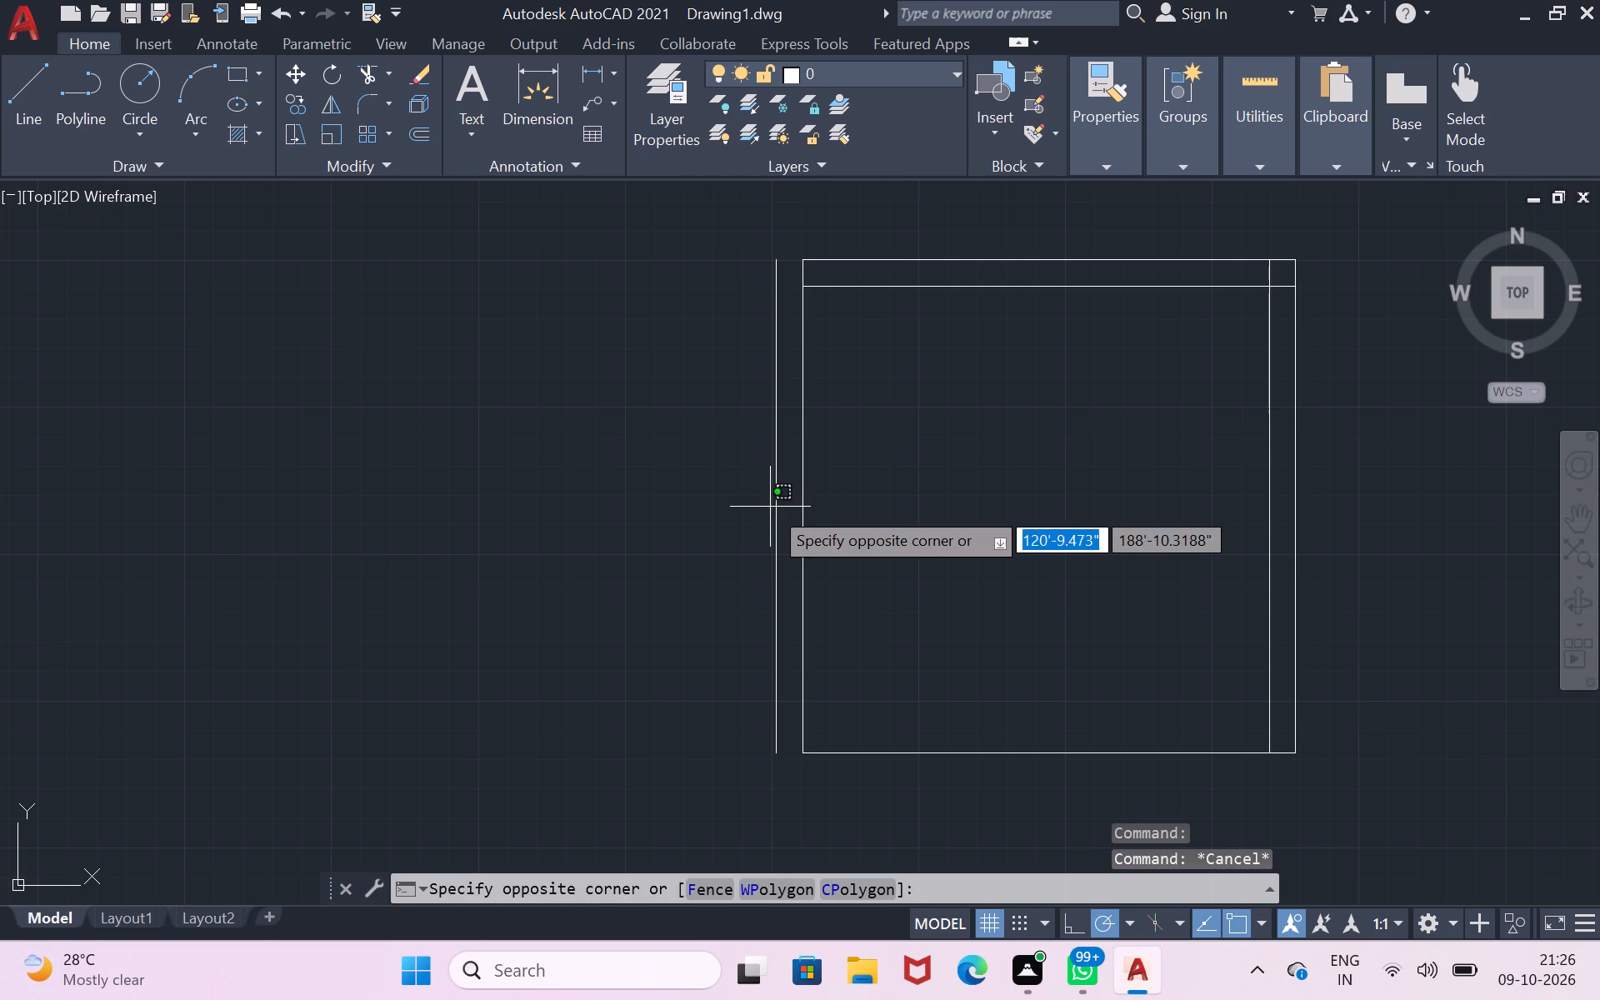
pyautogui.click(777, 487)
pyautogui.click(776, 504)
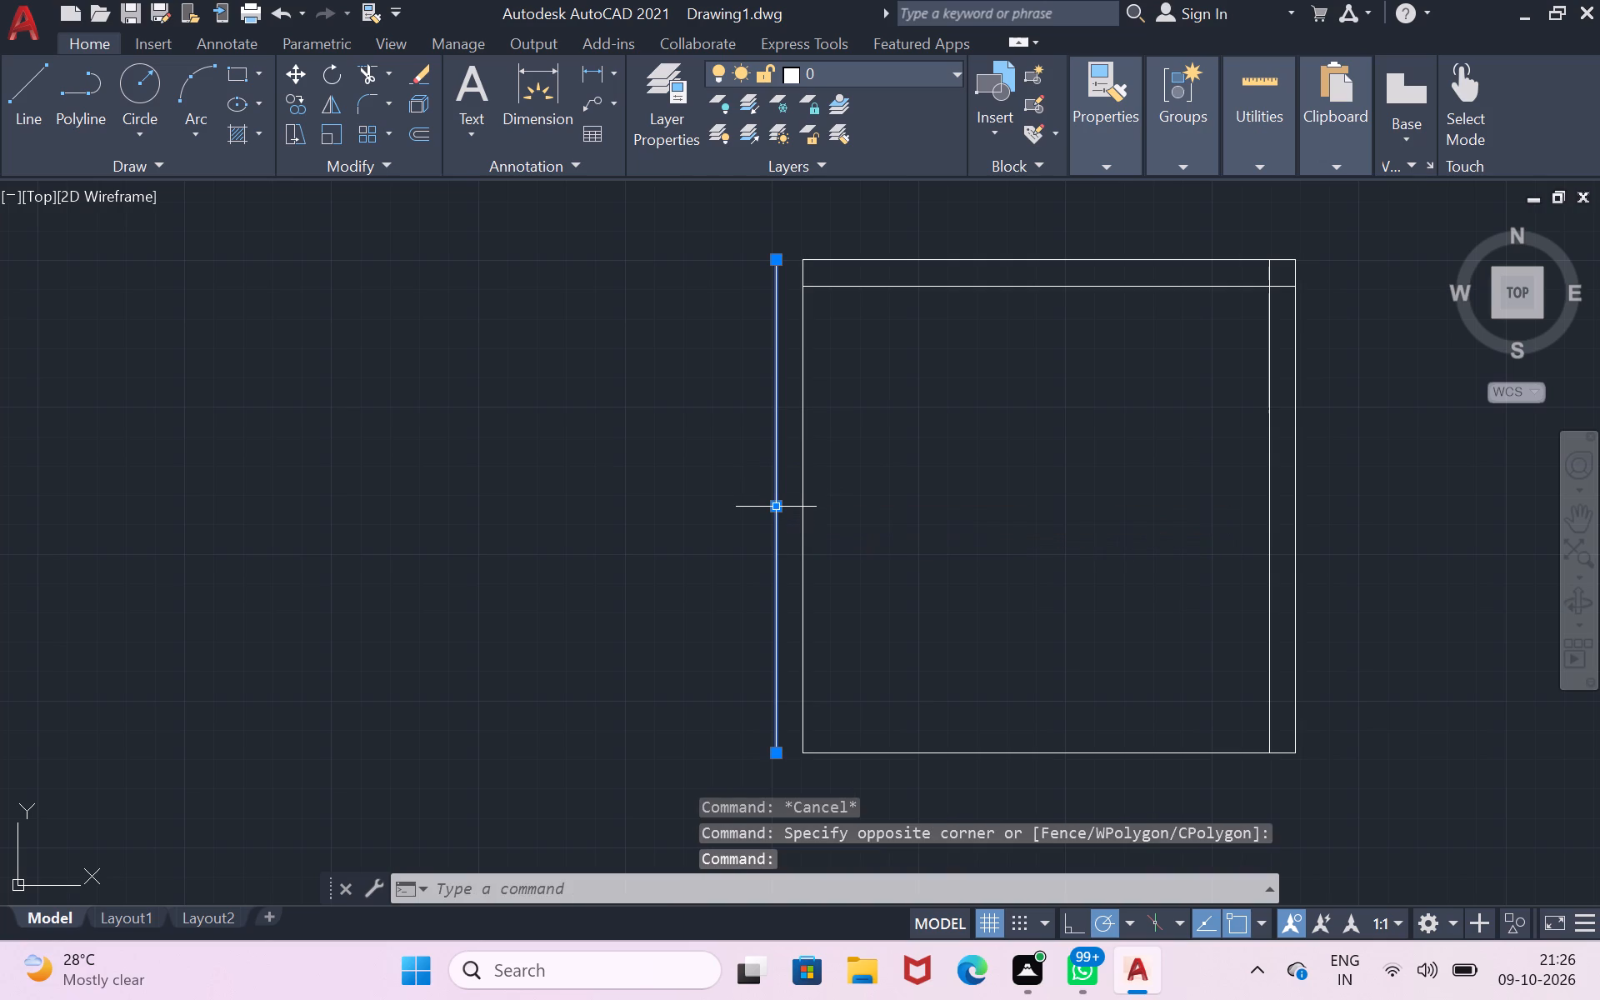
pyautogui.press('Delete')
# Offset the square's west and south sides 9" inward.
pyautogui.click(799, 494)
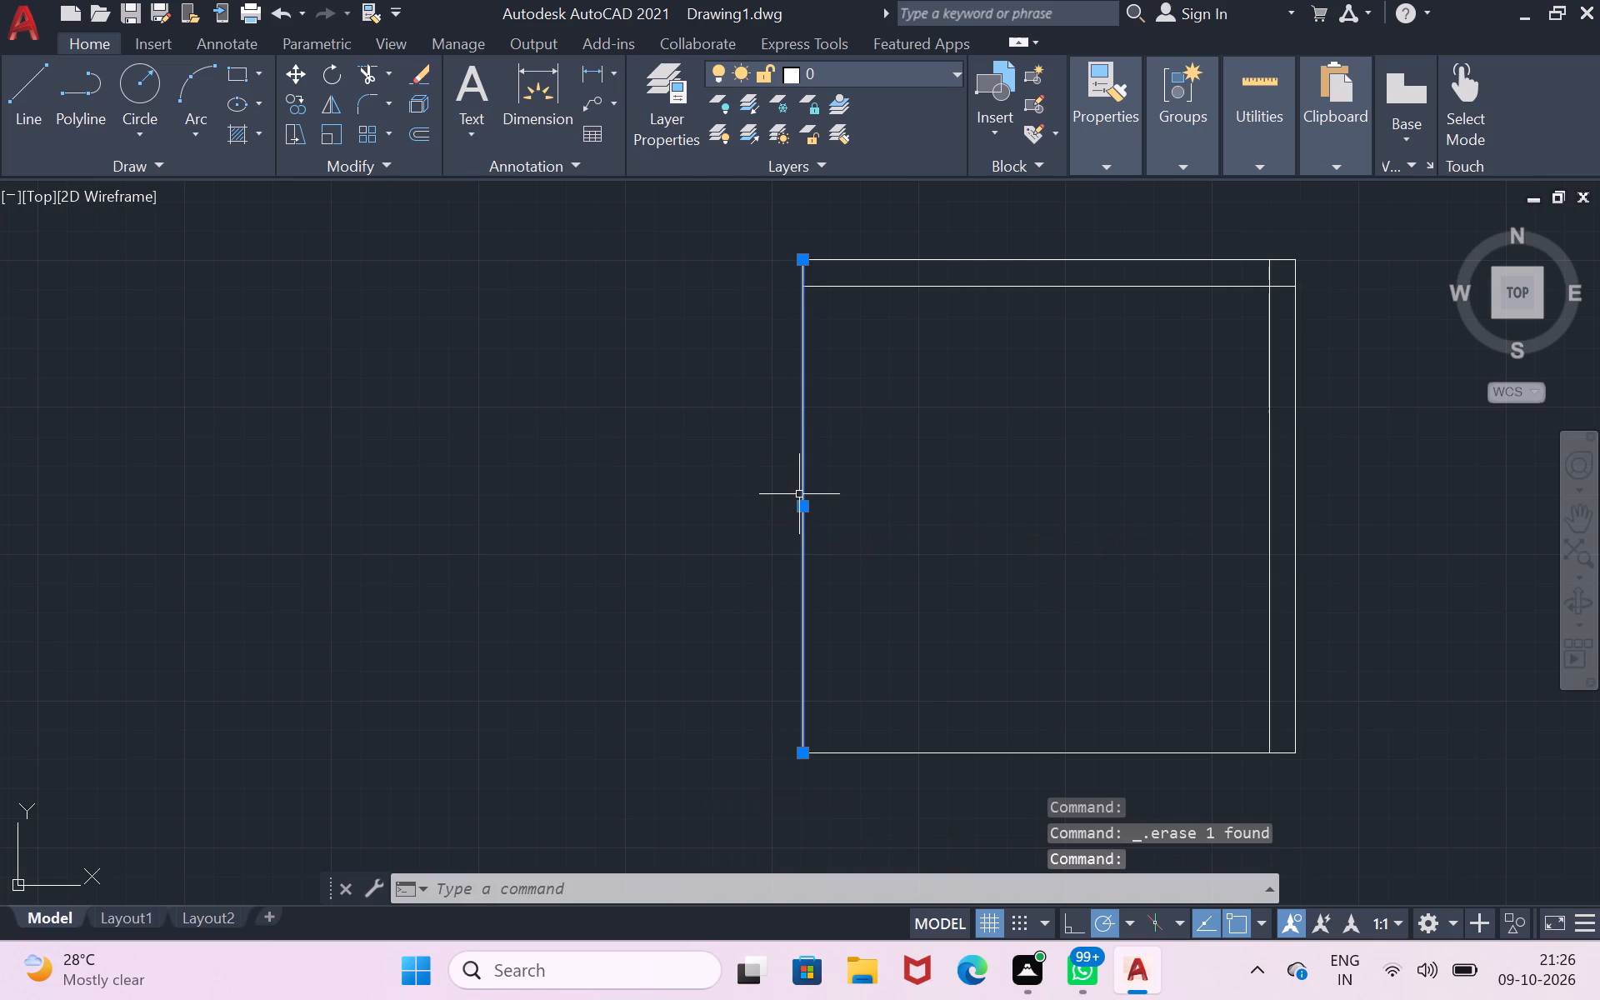
pyautogui.press('o')
pyautogui.press('Return')
pyautogui.click(799, 494)
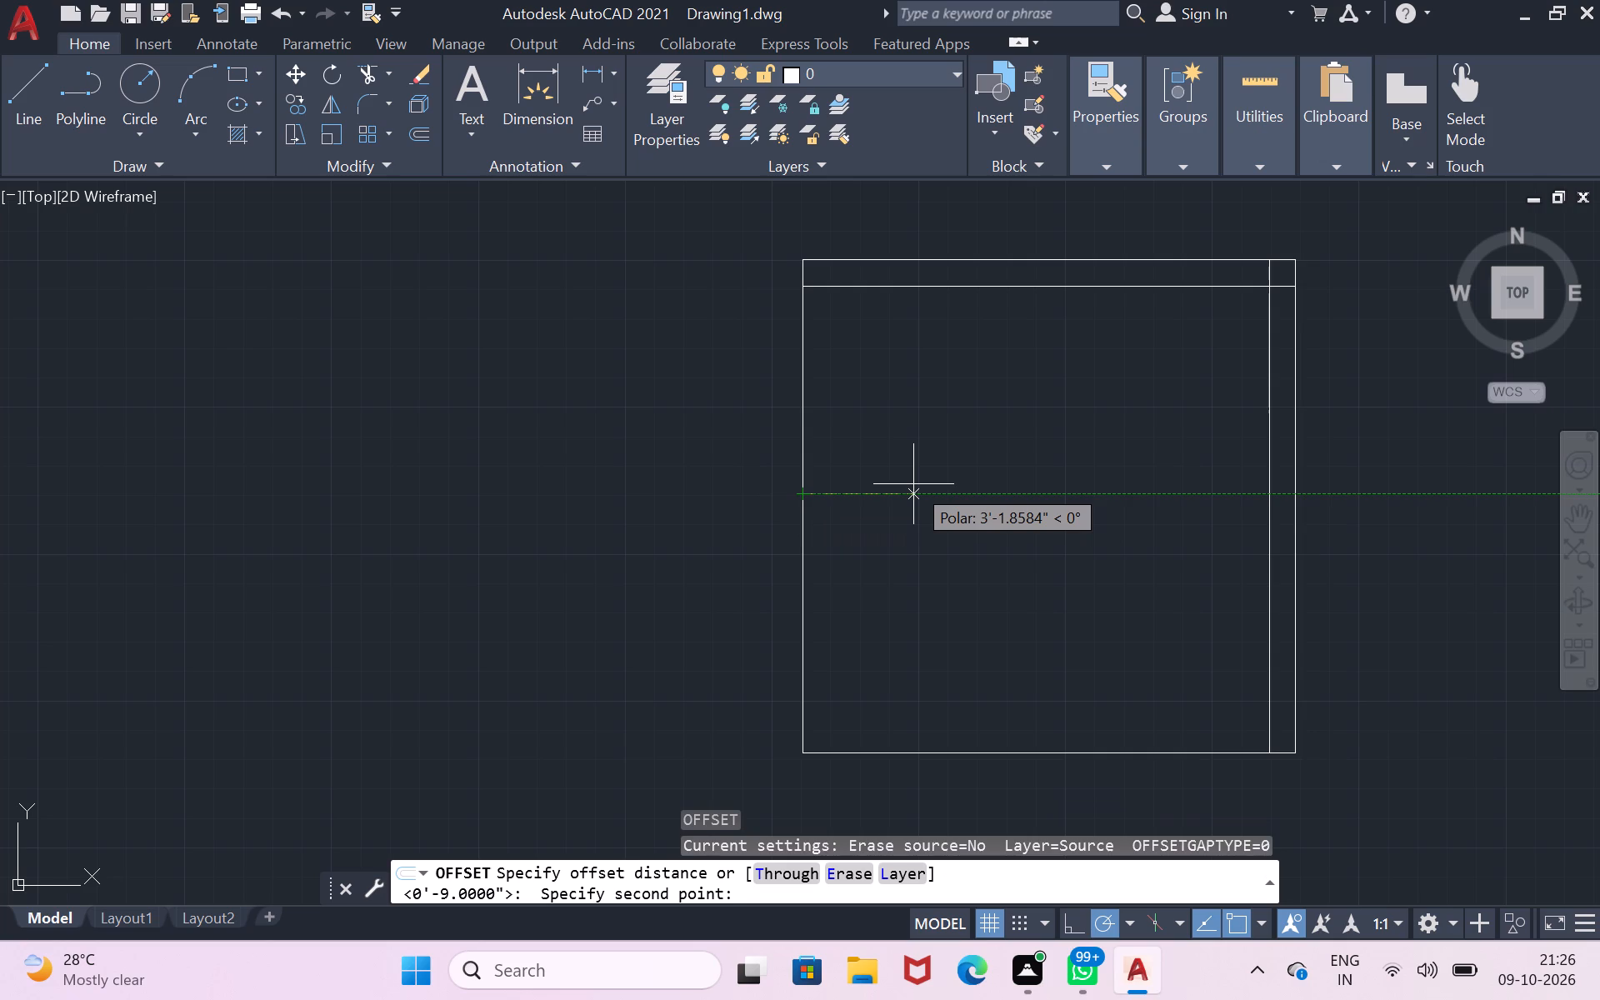
pyautogui.press('9')
pyautogui.hotkey('shift', '"')
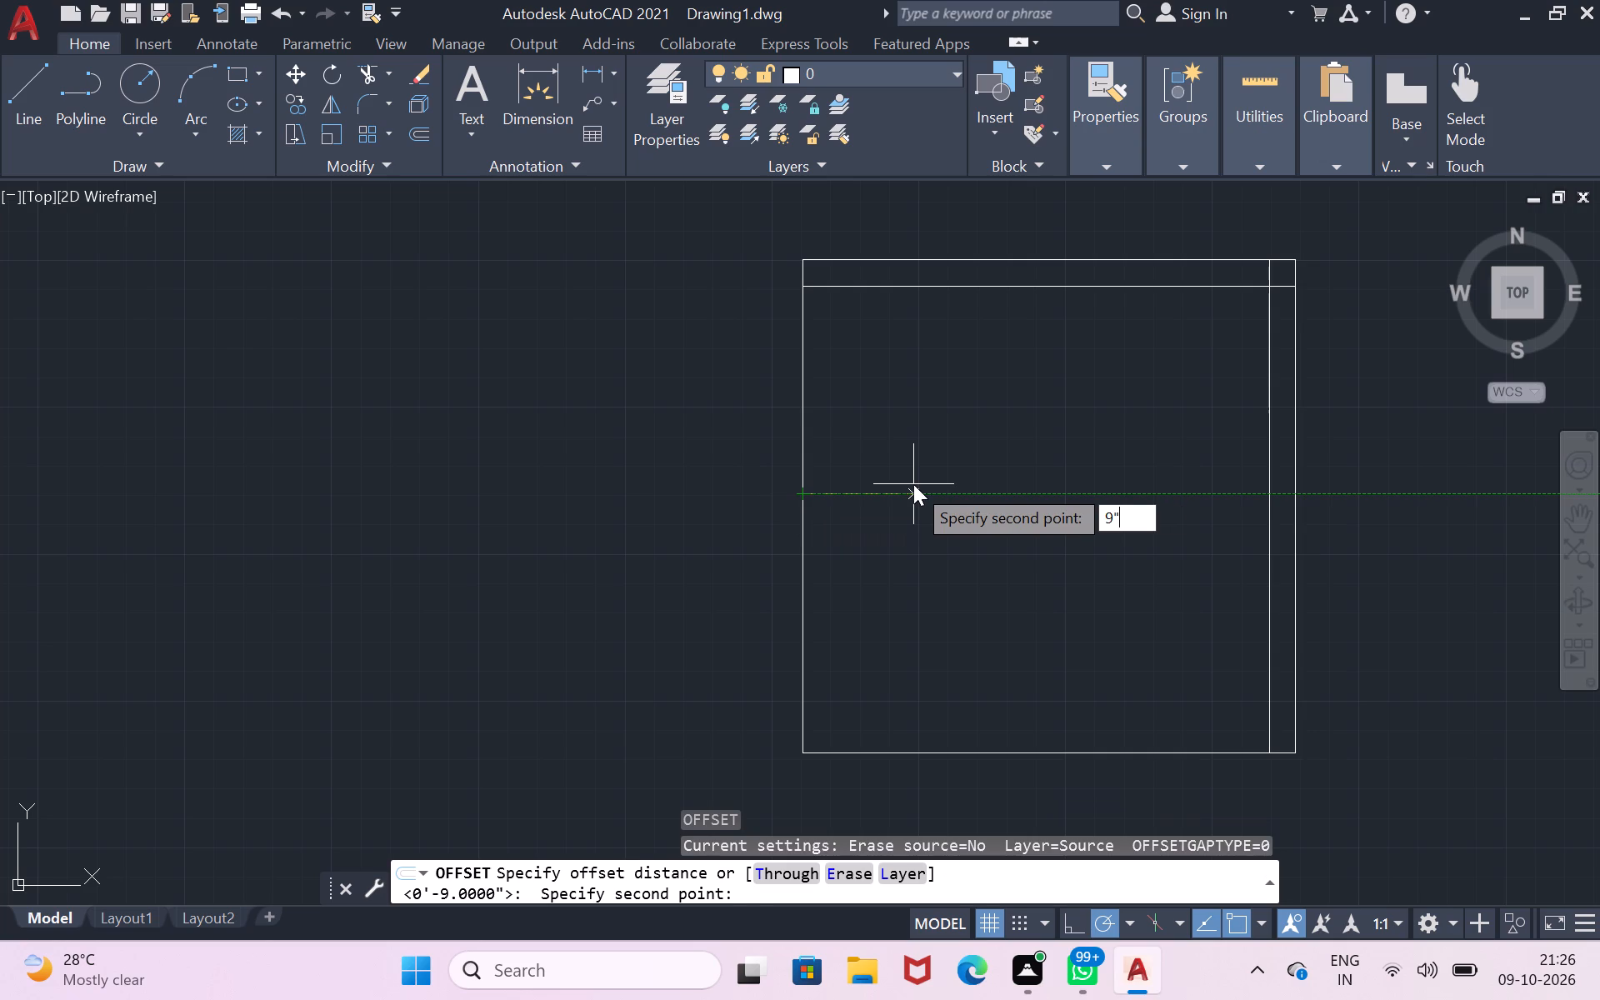
pyautogui.press('Return')
pyautogui.click(913, 484)
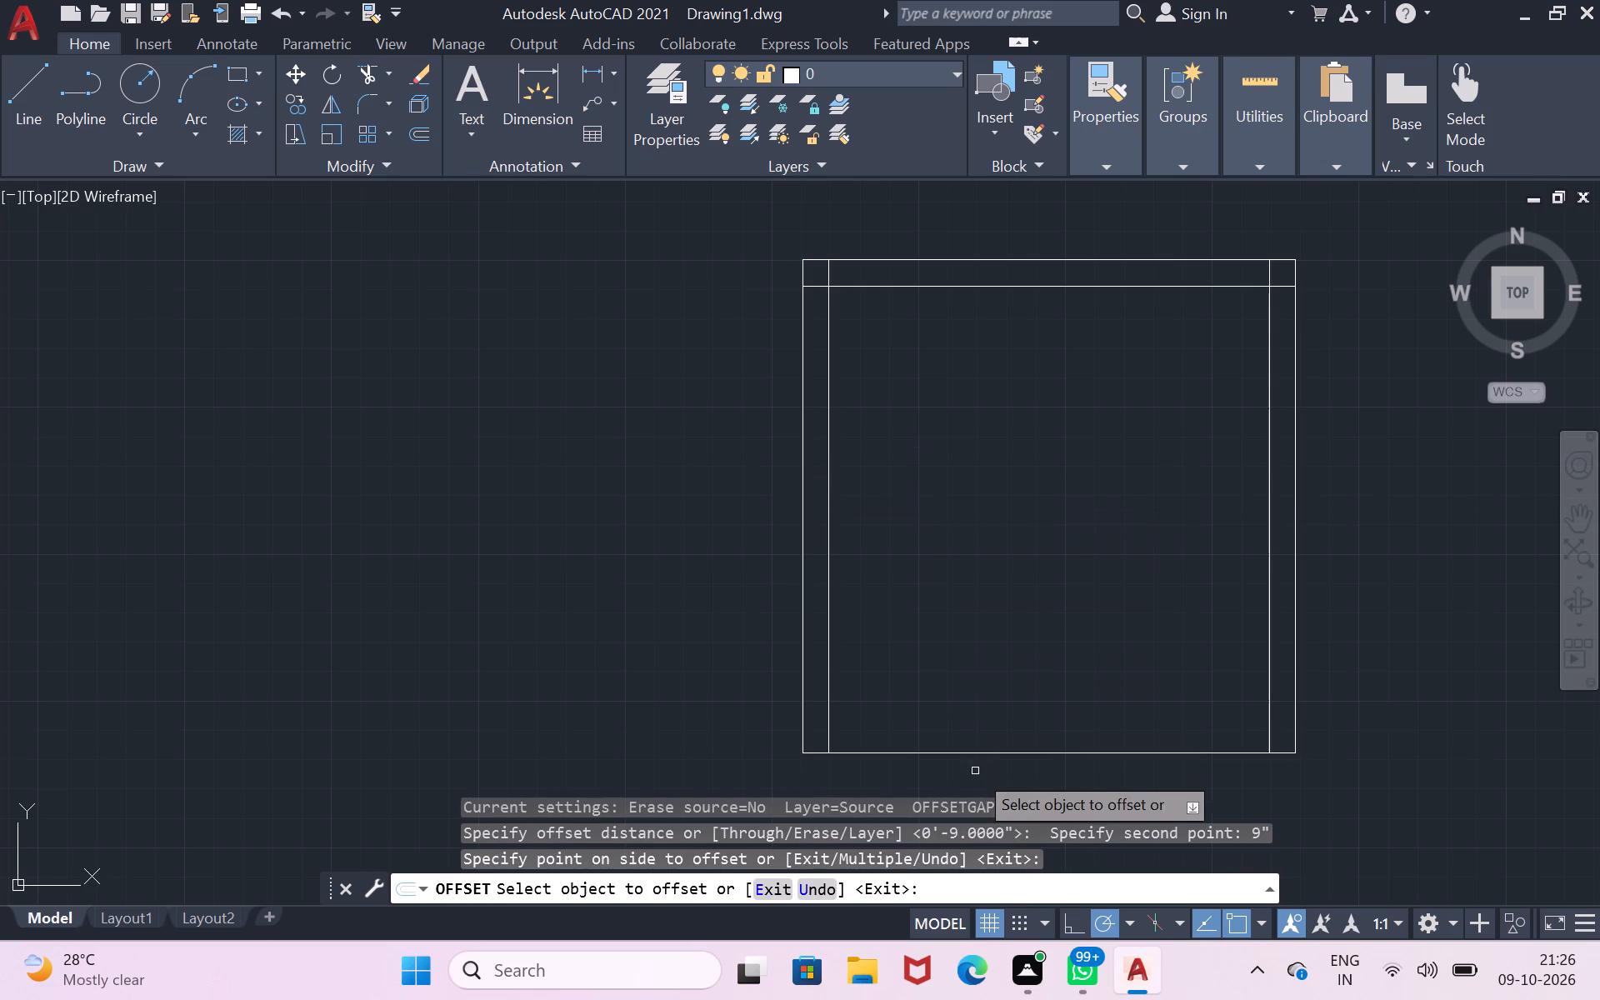
pyautogui.click(973, 747)
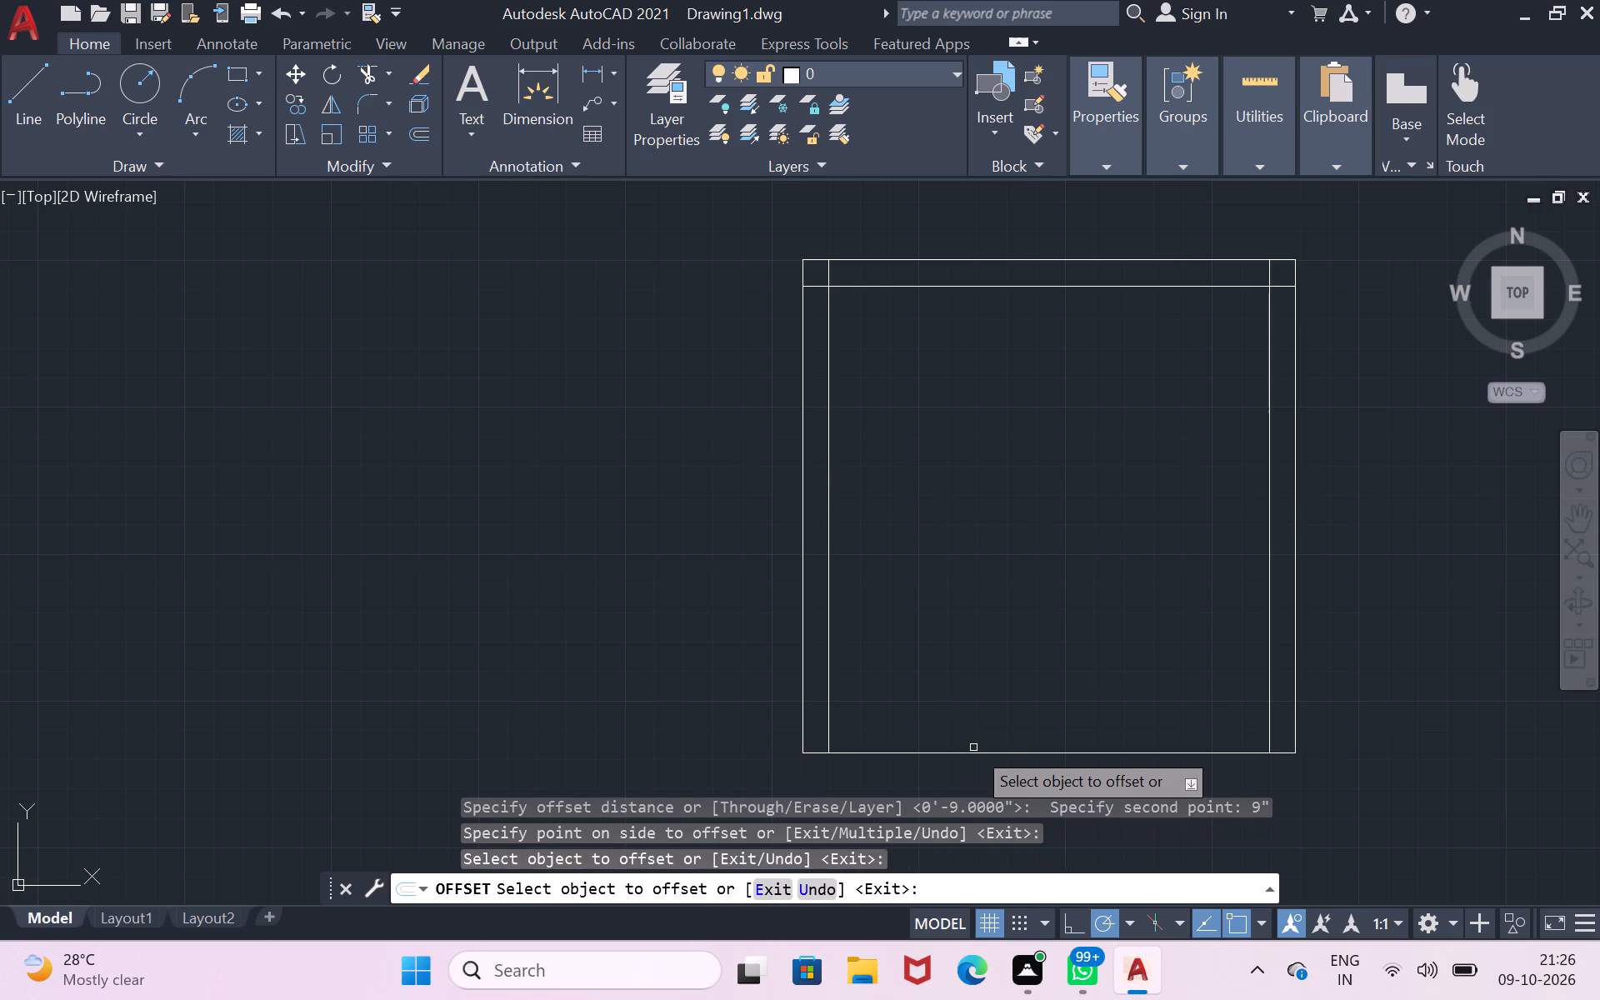
pyautogui.doubleClick(977, 752)
pyautogui.click(977, 725)
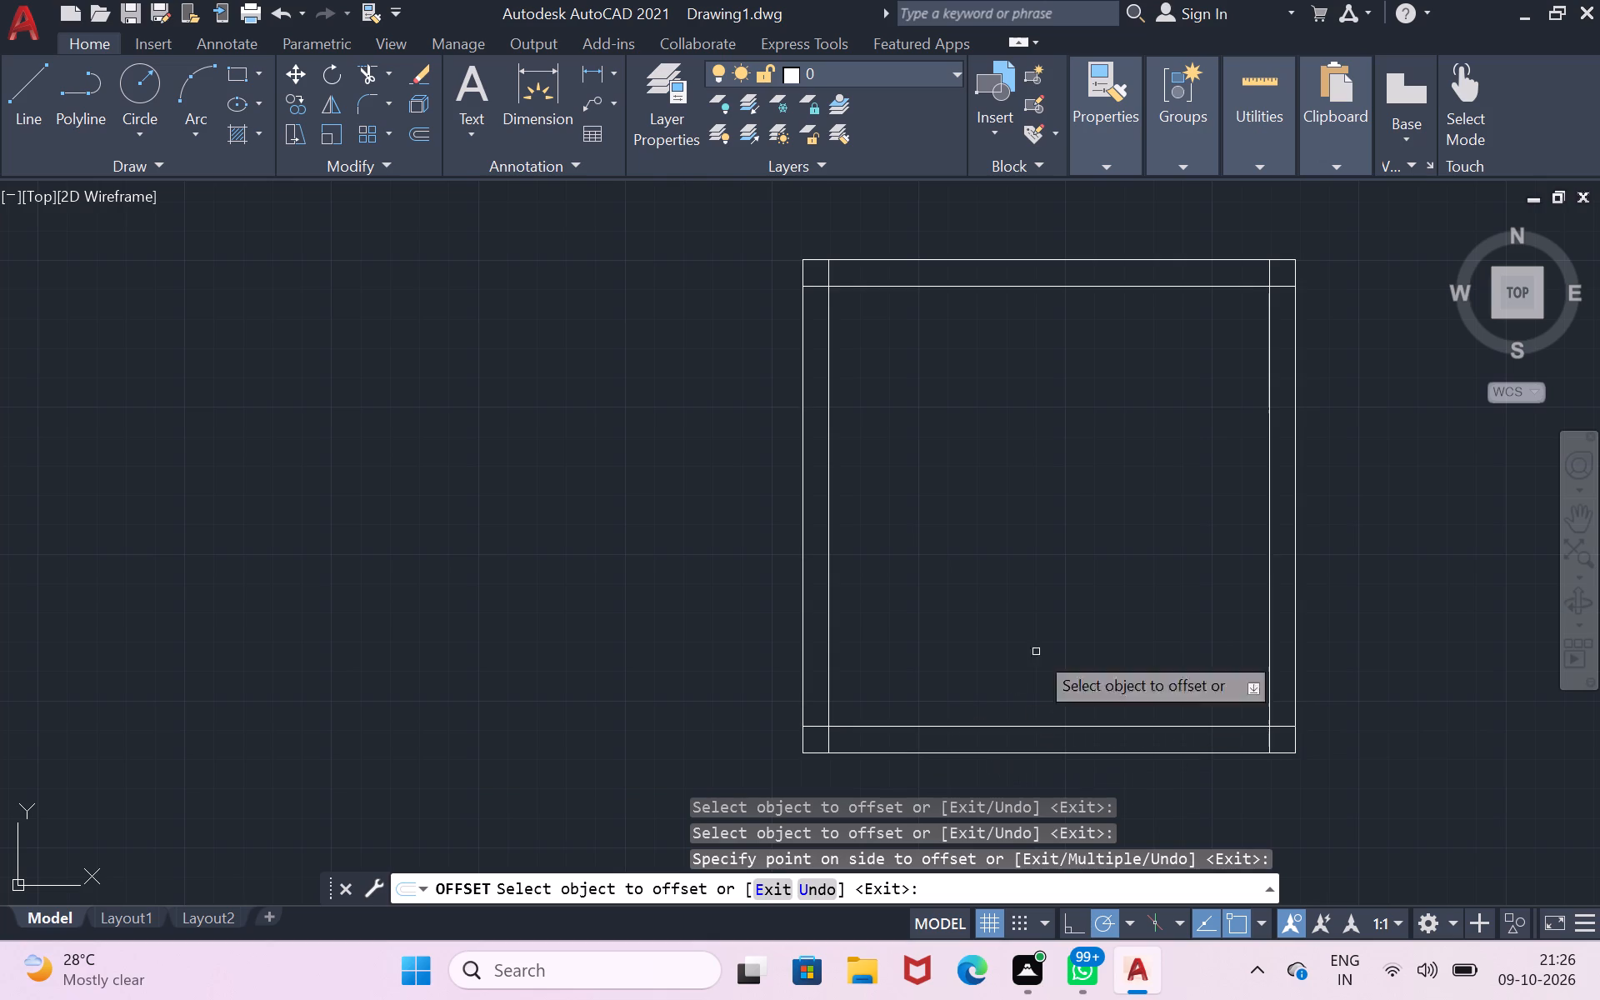
# Trim the overlapping inner wall line ends at both north corners and the horizontal stubs at both south corners.
pyautogui.click(354, 76)
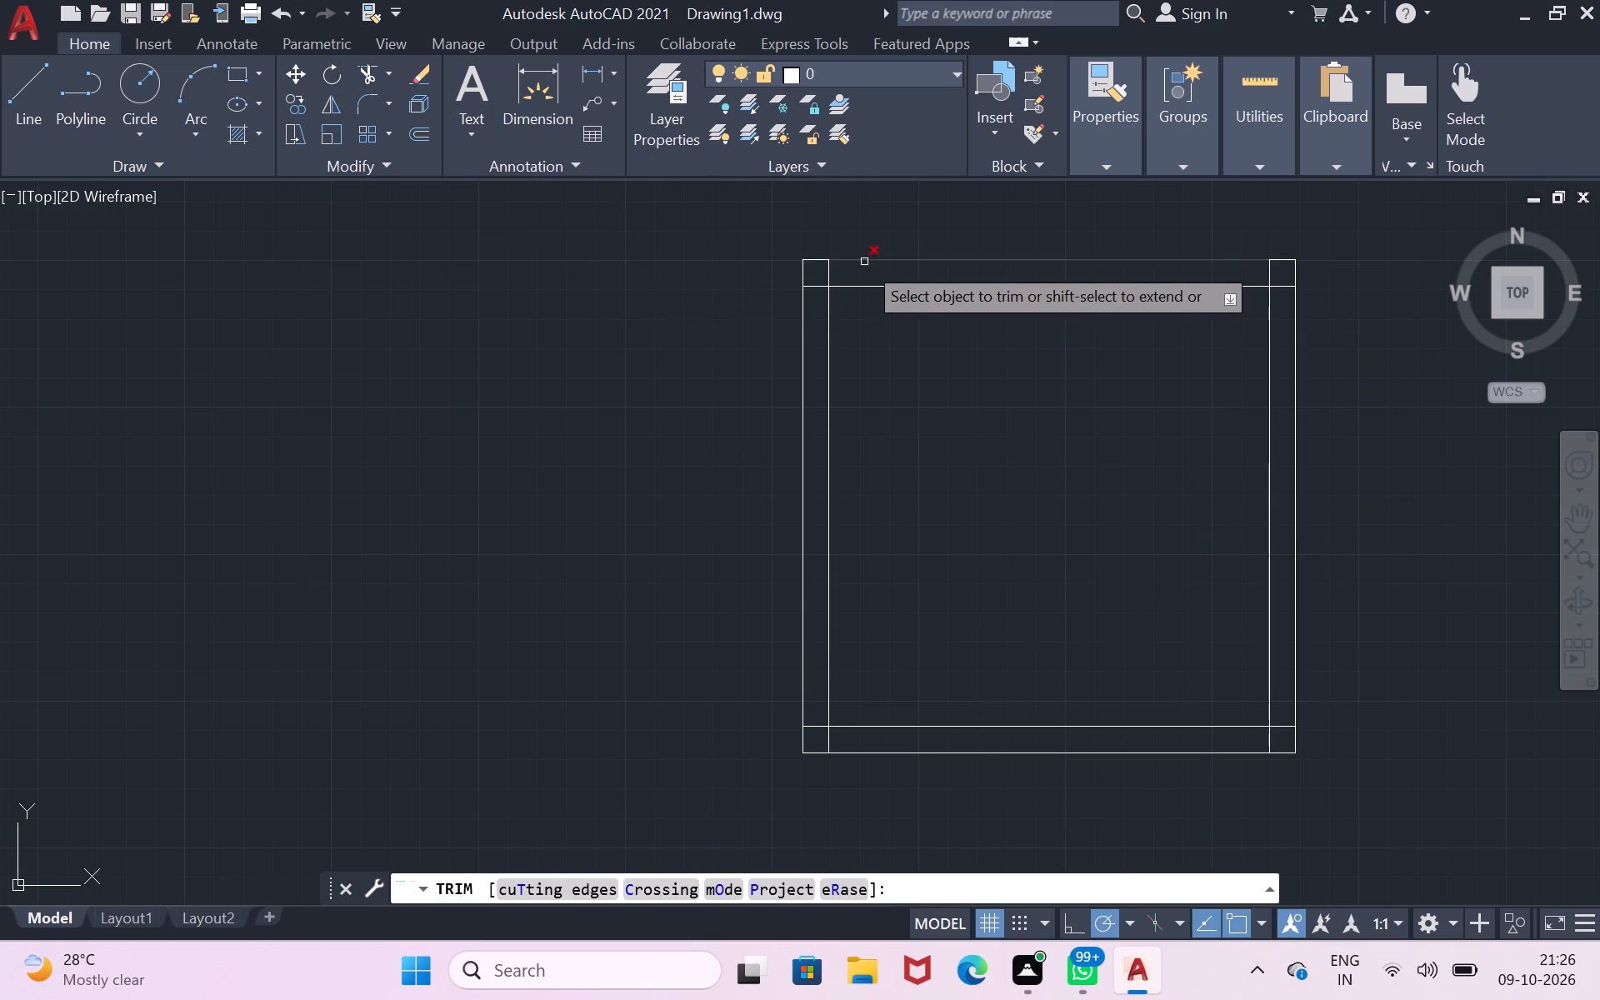
pyautogui.moveTo(847, 269); pyautogui.dragTo(814, 291)
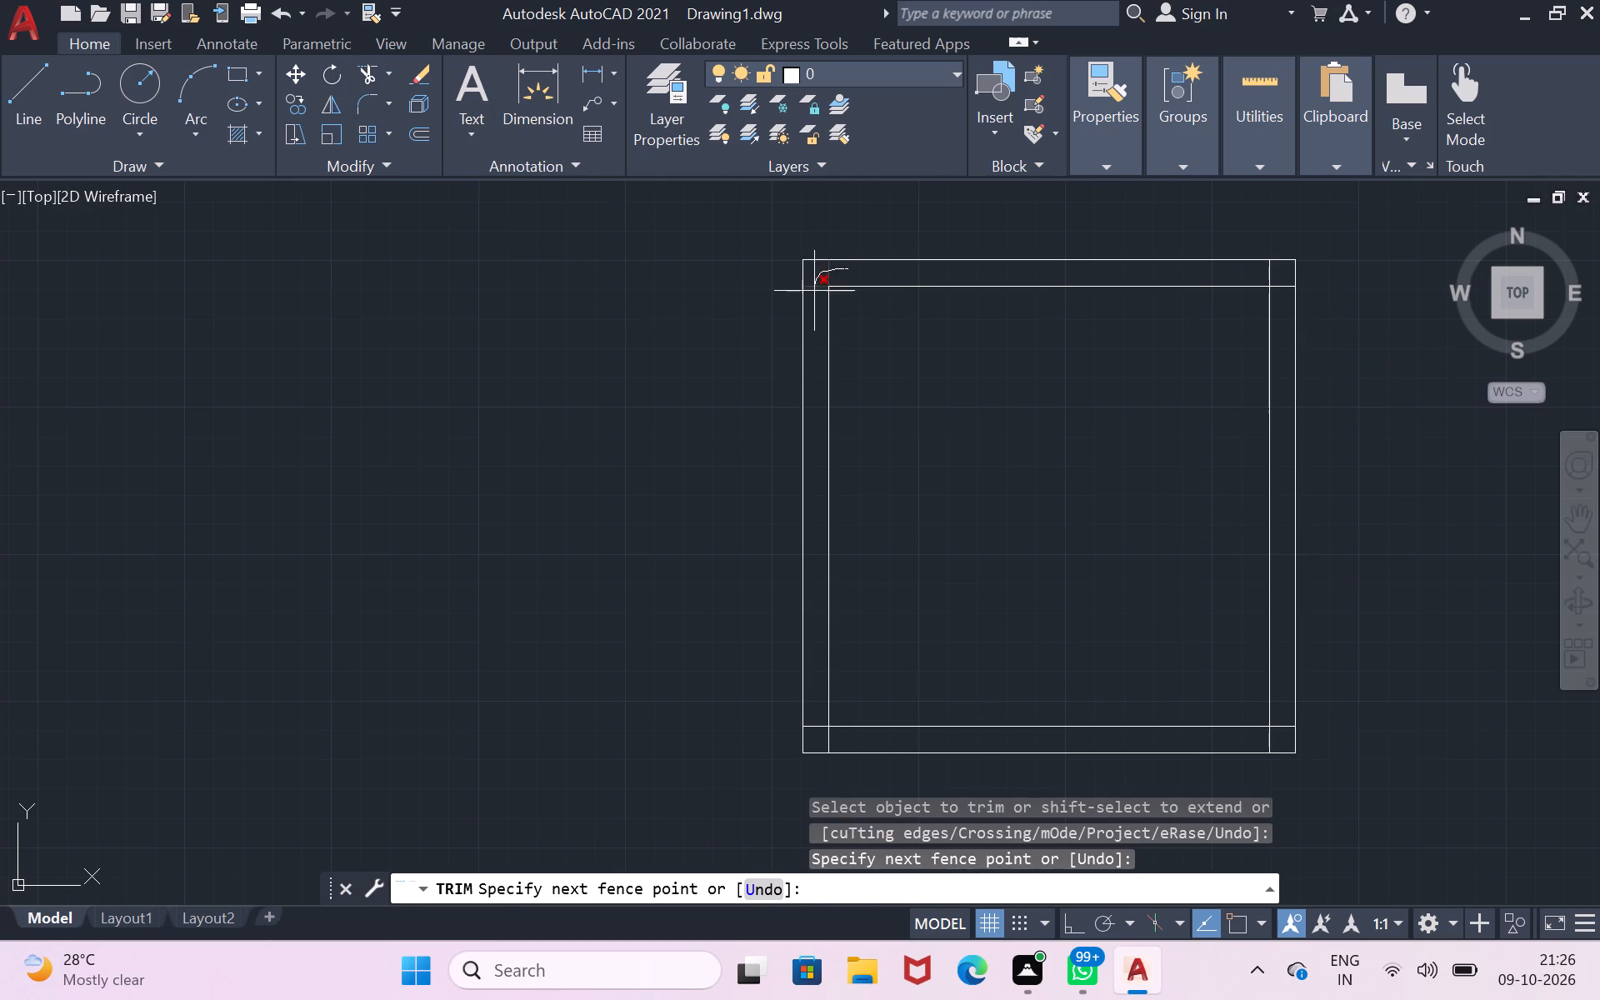
pyautogui.moveTo(814, 291); pyautogui.dragTo(814, 297)
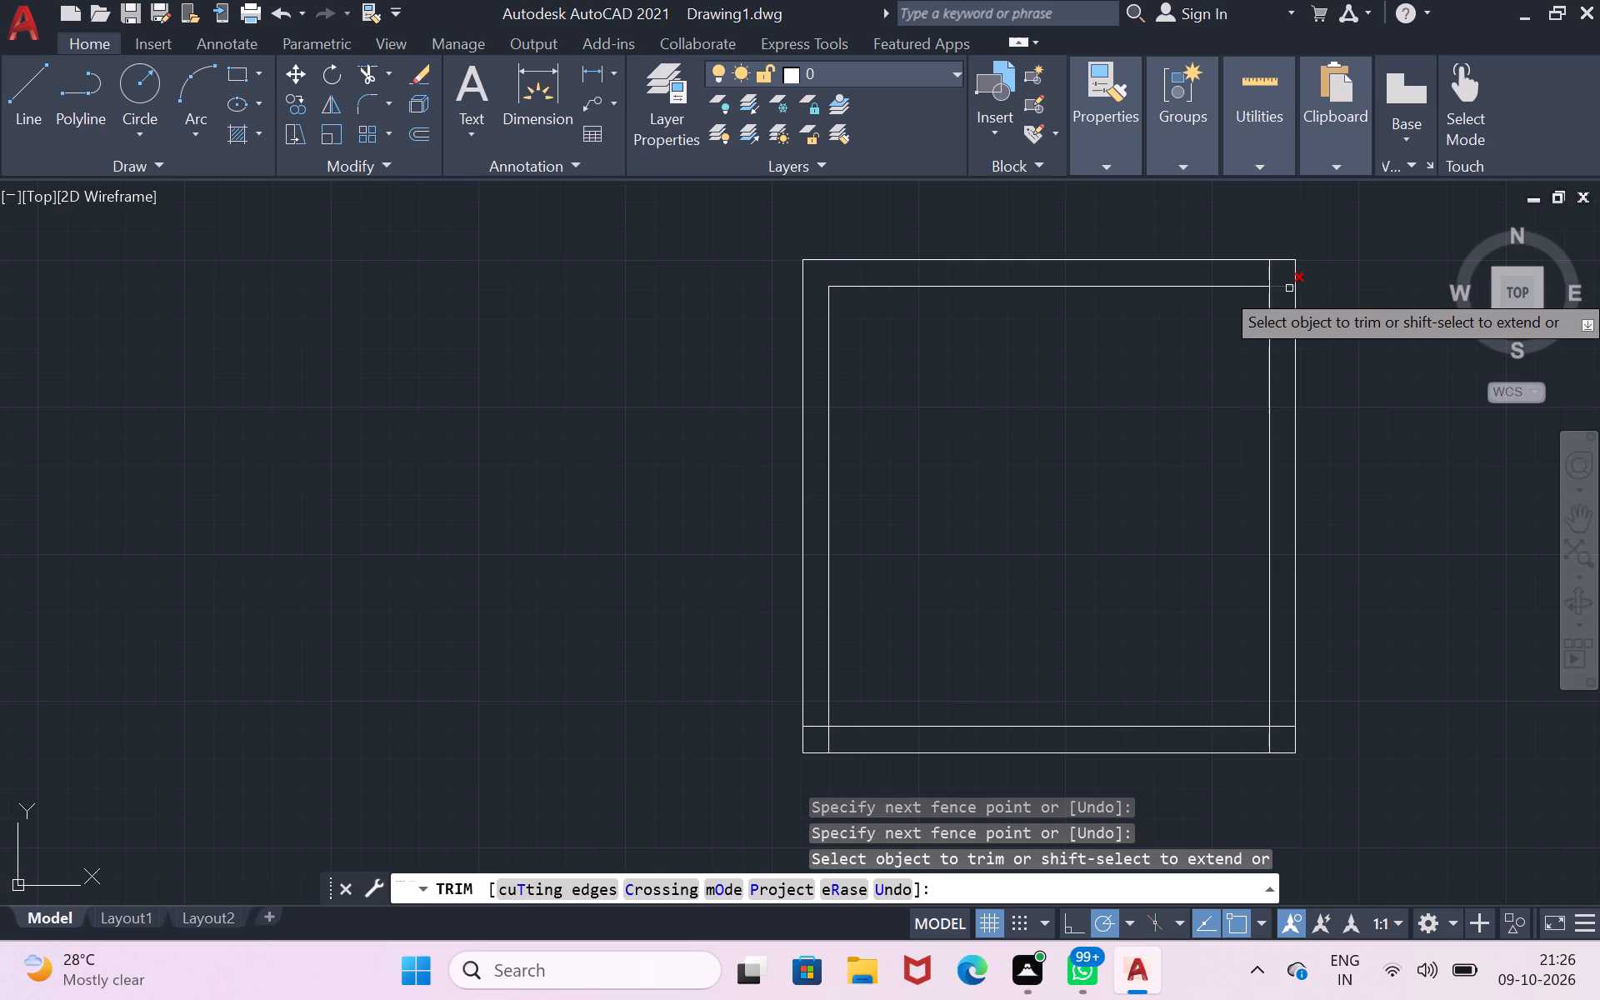
pyautogui.click(1290, 288)
pyautogui.click(1266, 281)
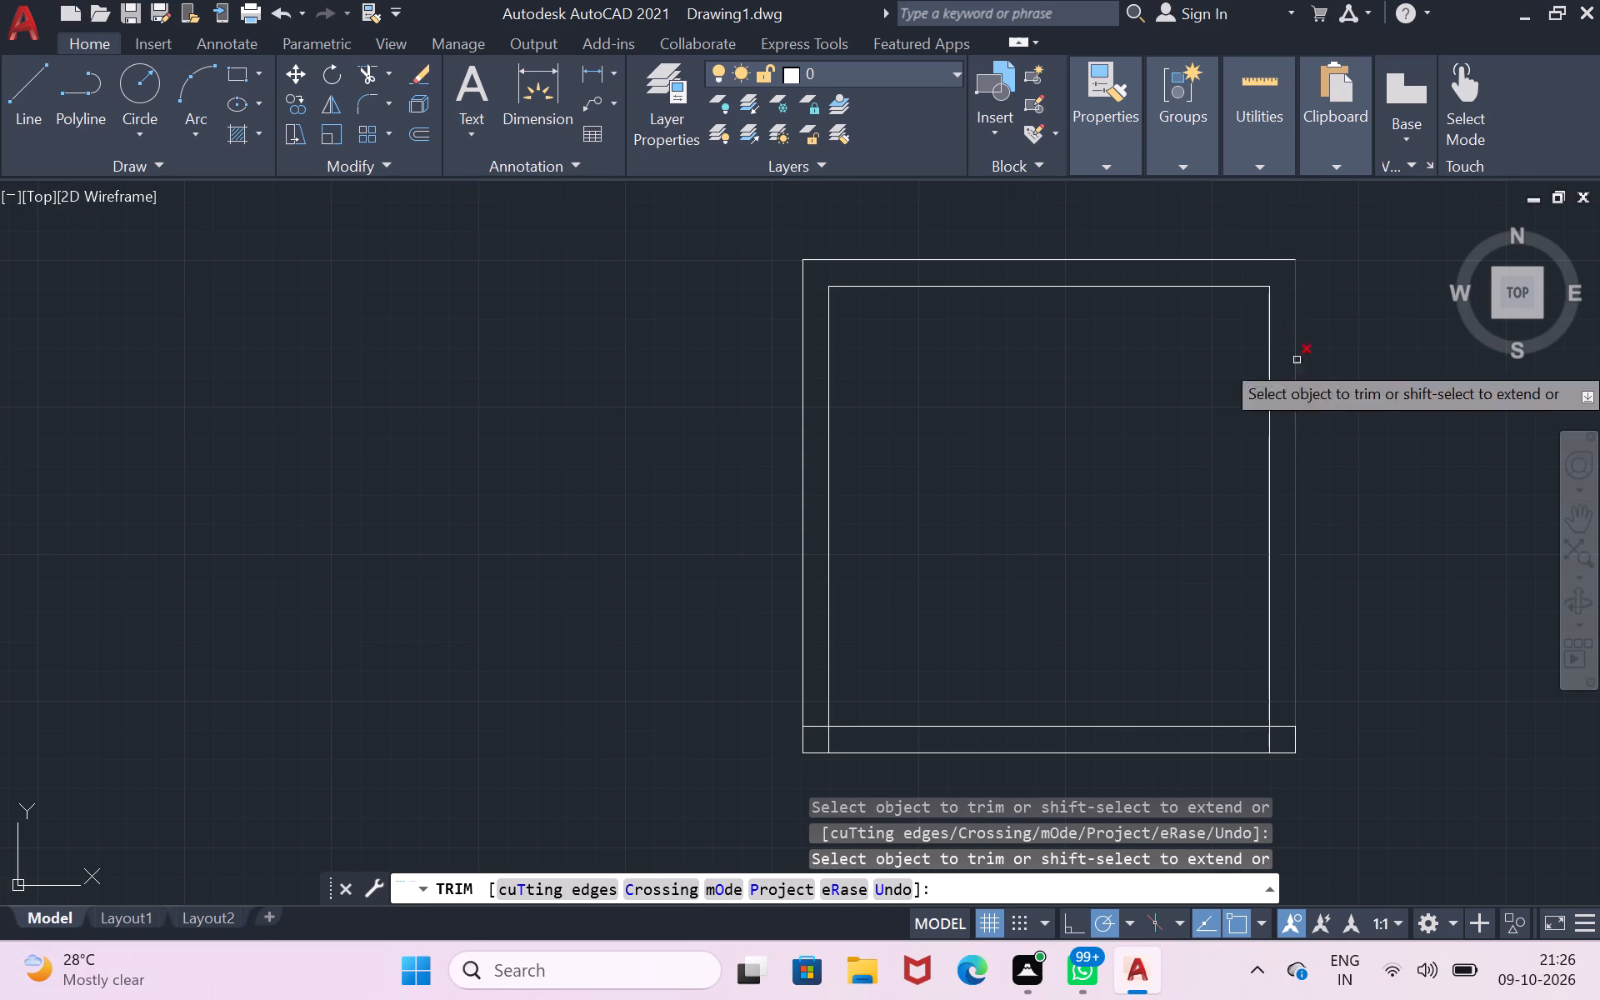
pyautogui.click(1282, 725)
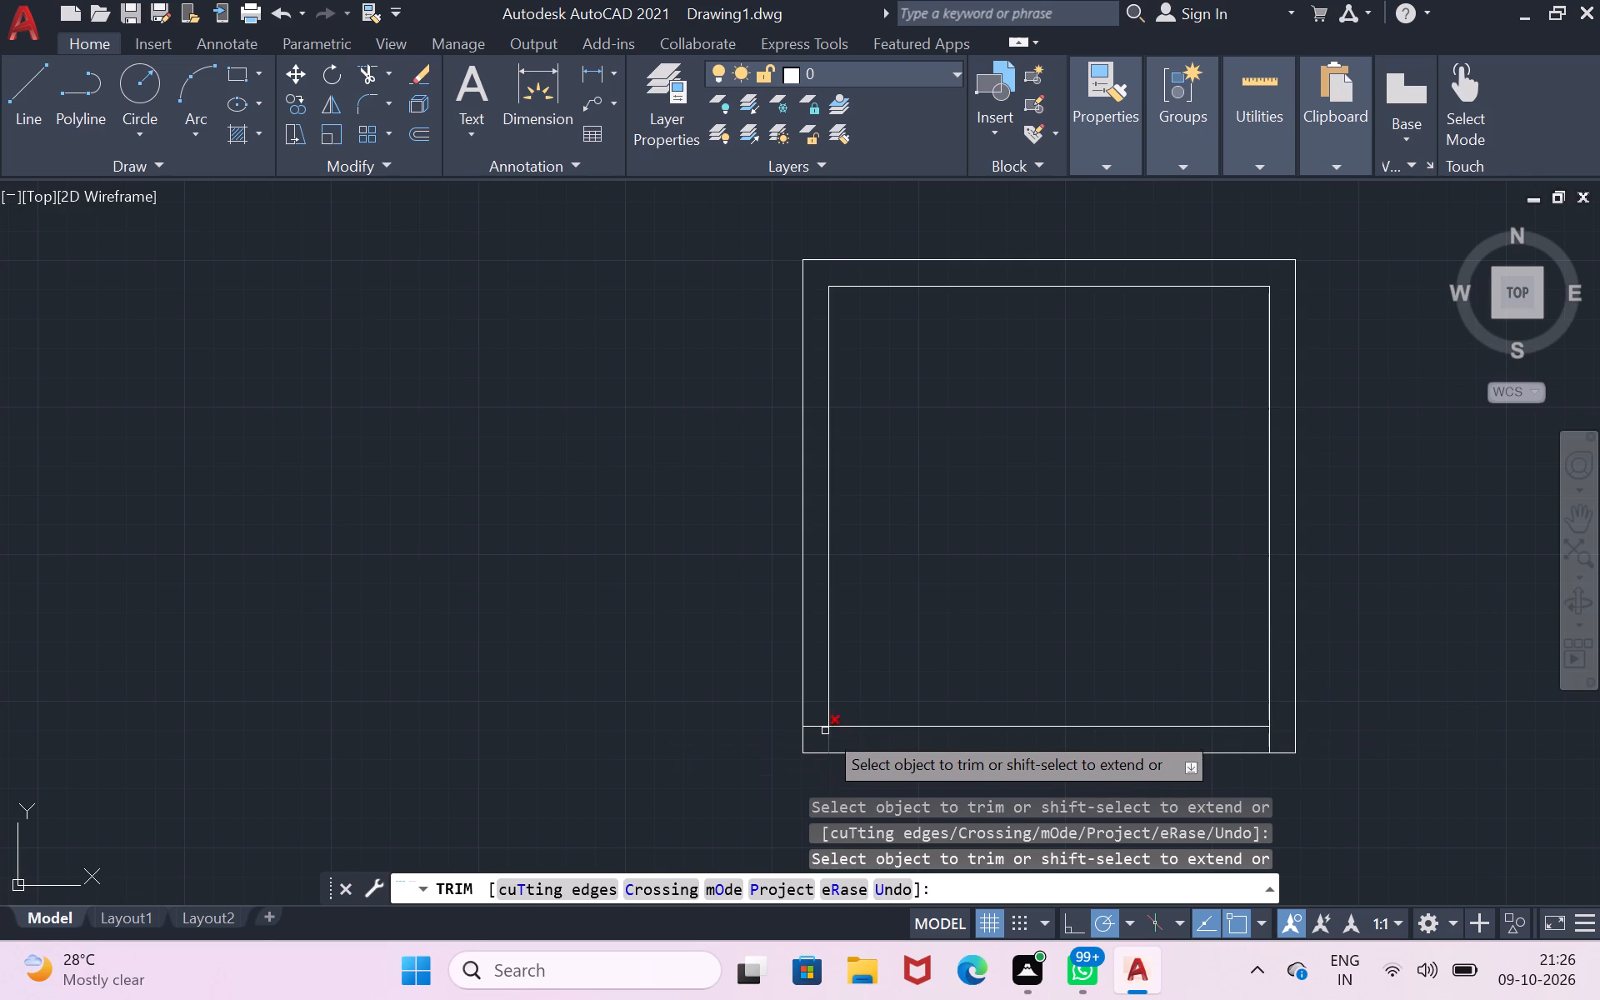
pyautogui.click(824, 727)
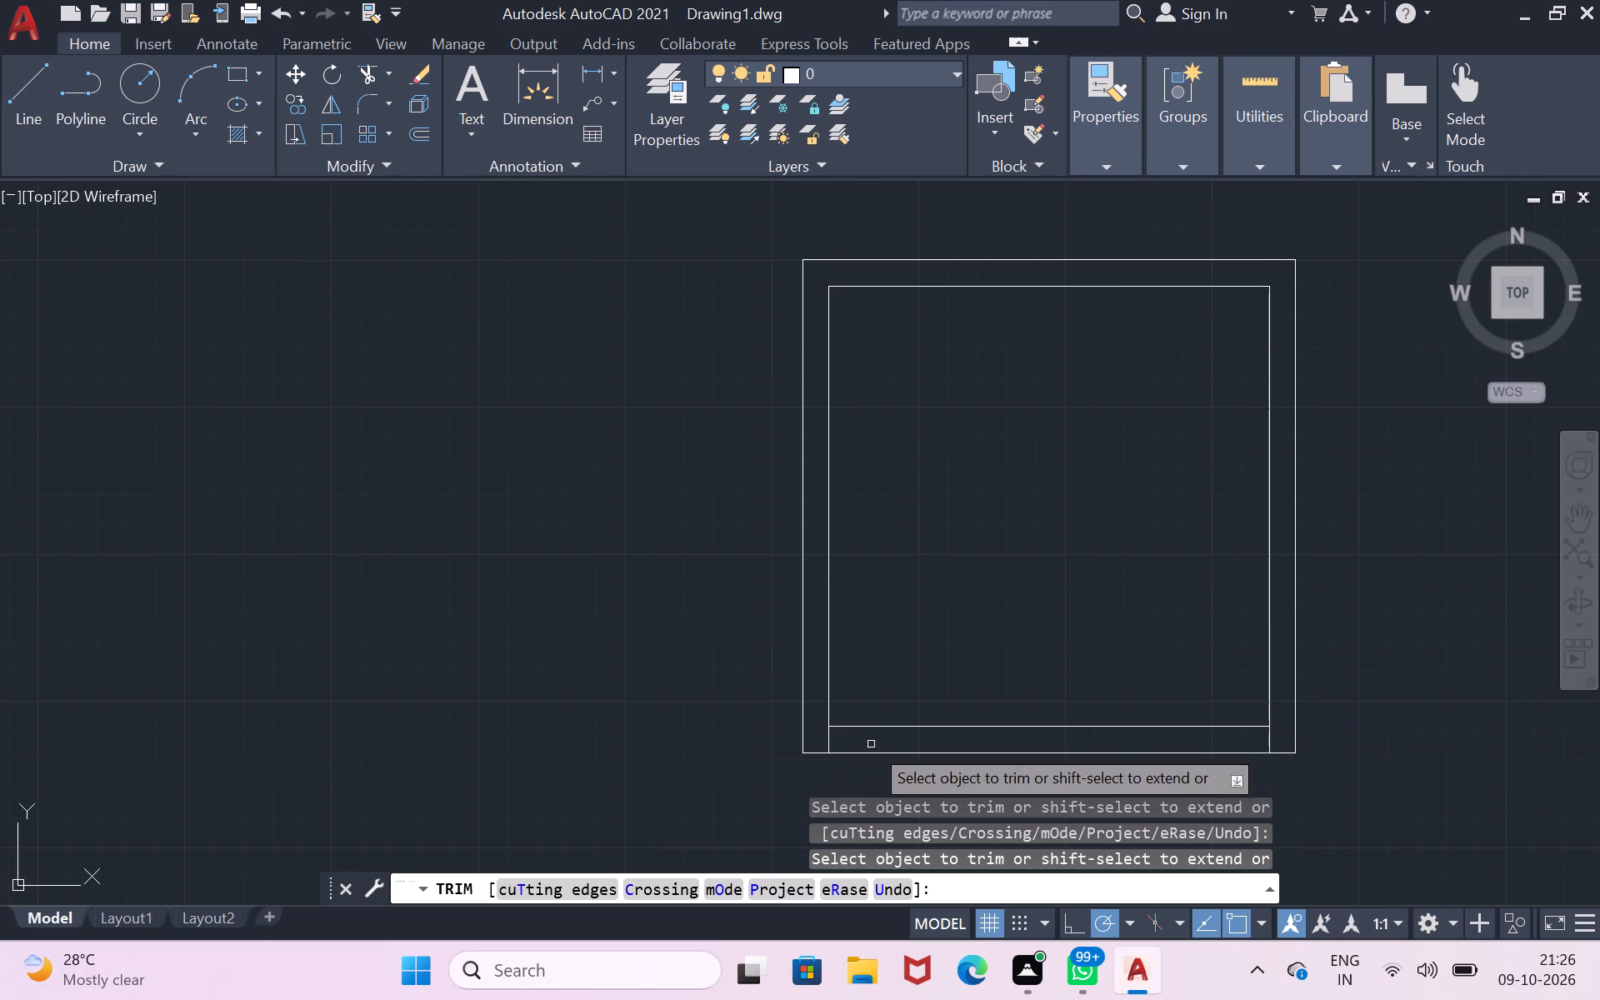
# Draw a 9" vertical line across the north wall near its west end as the first window's west jamb.
pyautogui.click(1567, 519)
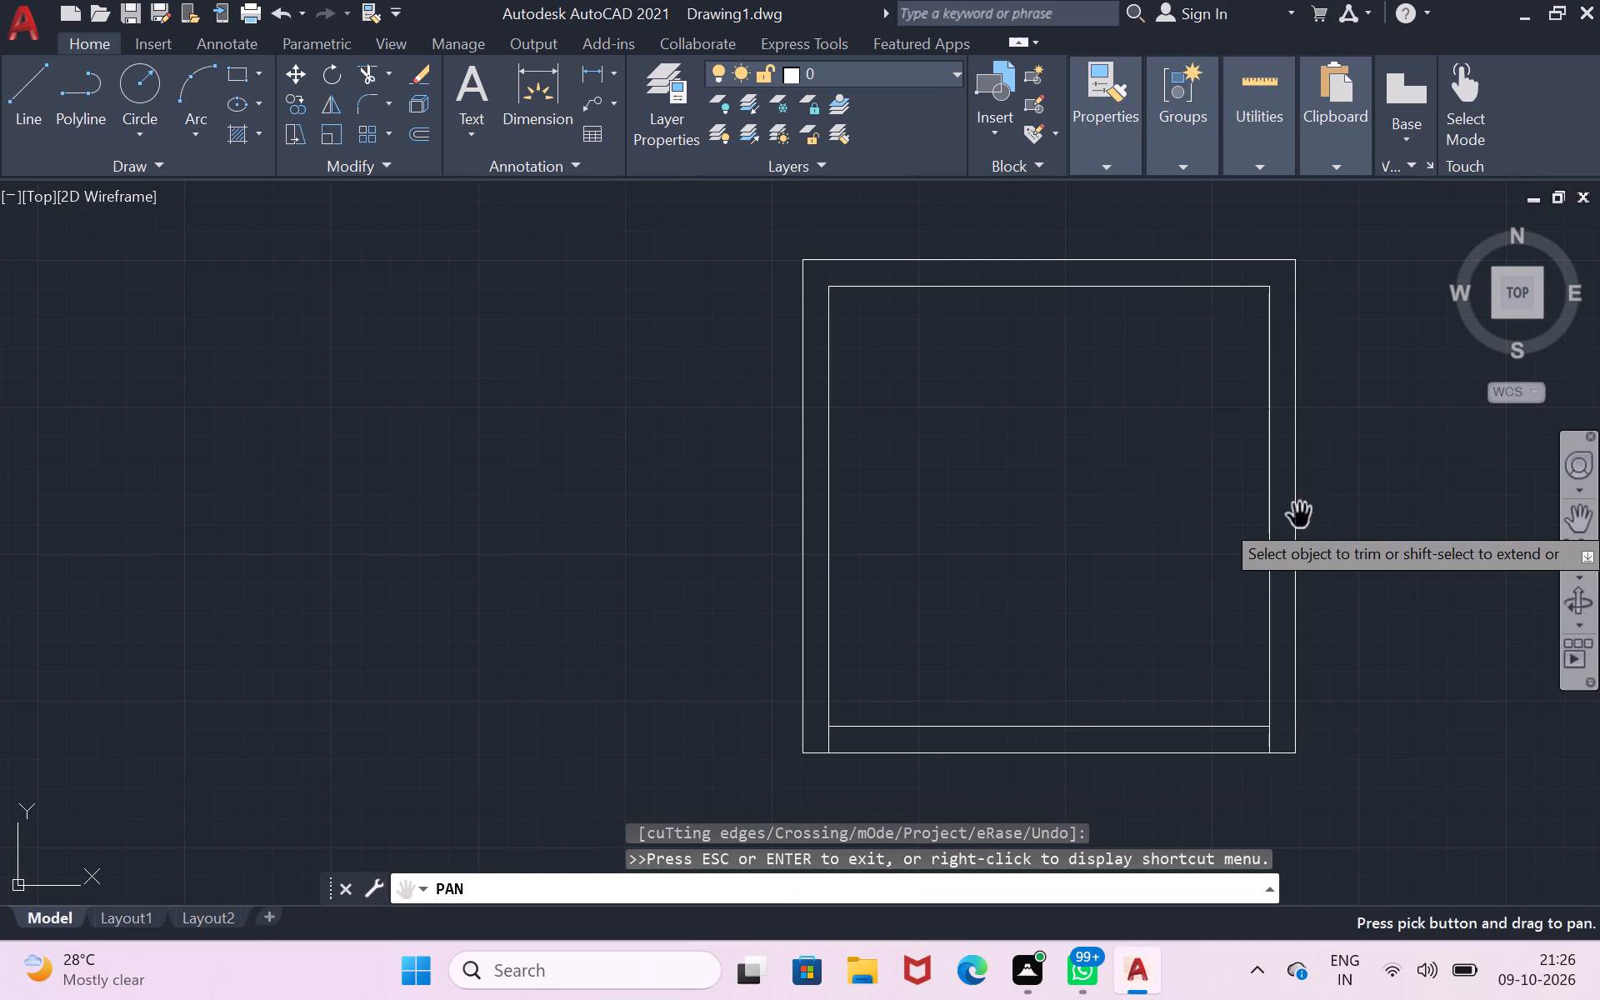
pyautogui.moveTo(1218, 517); pyautogui.dragTo(1027, 482)
pyautogui.moveTo(1027, 482); pyautogui.dragTo(817, 507)
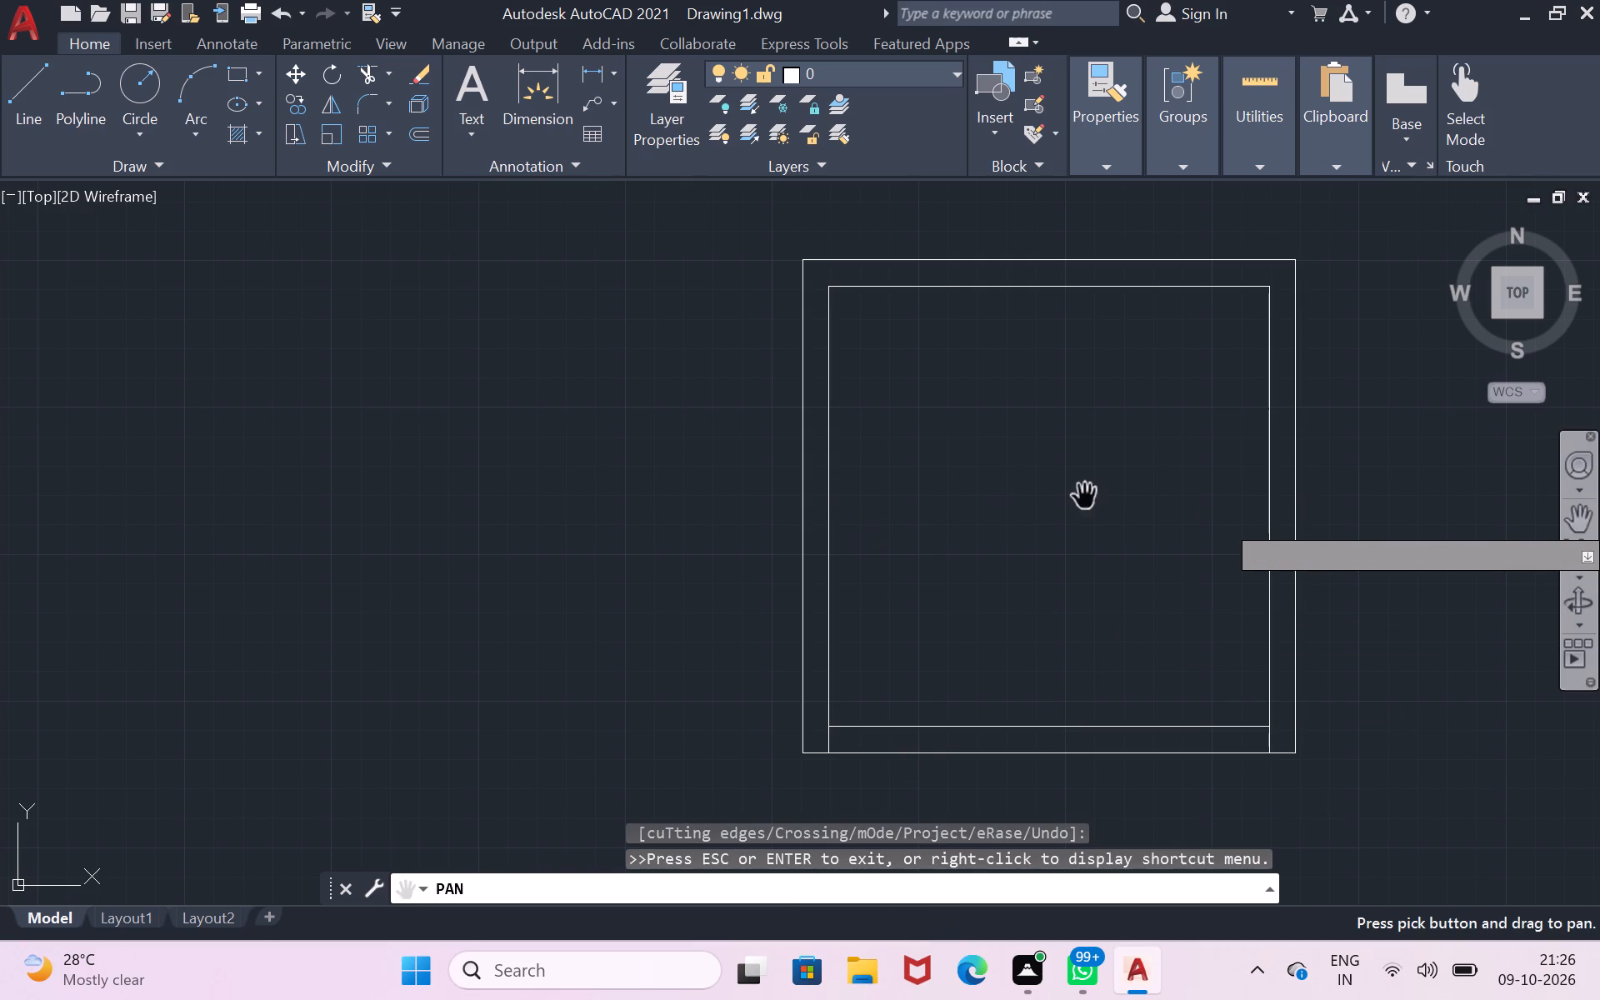
pyautogui.moveTo(1088, 496); pyautogui.dragTo(962, 497)
pyautogui.scroll(-2, 918, 500)
pyautogui.scroll(2, 918, 500)
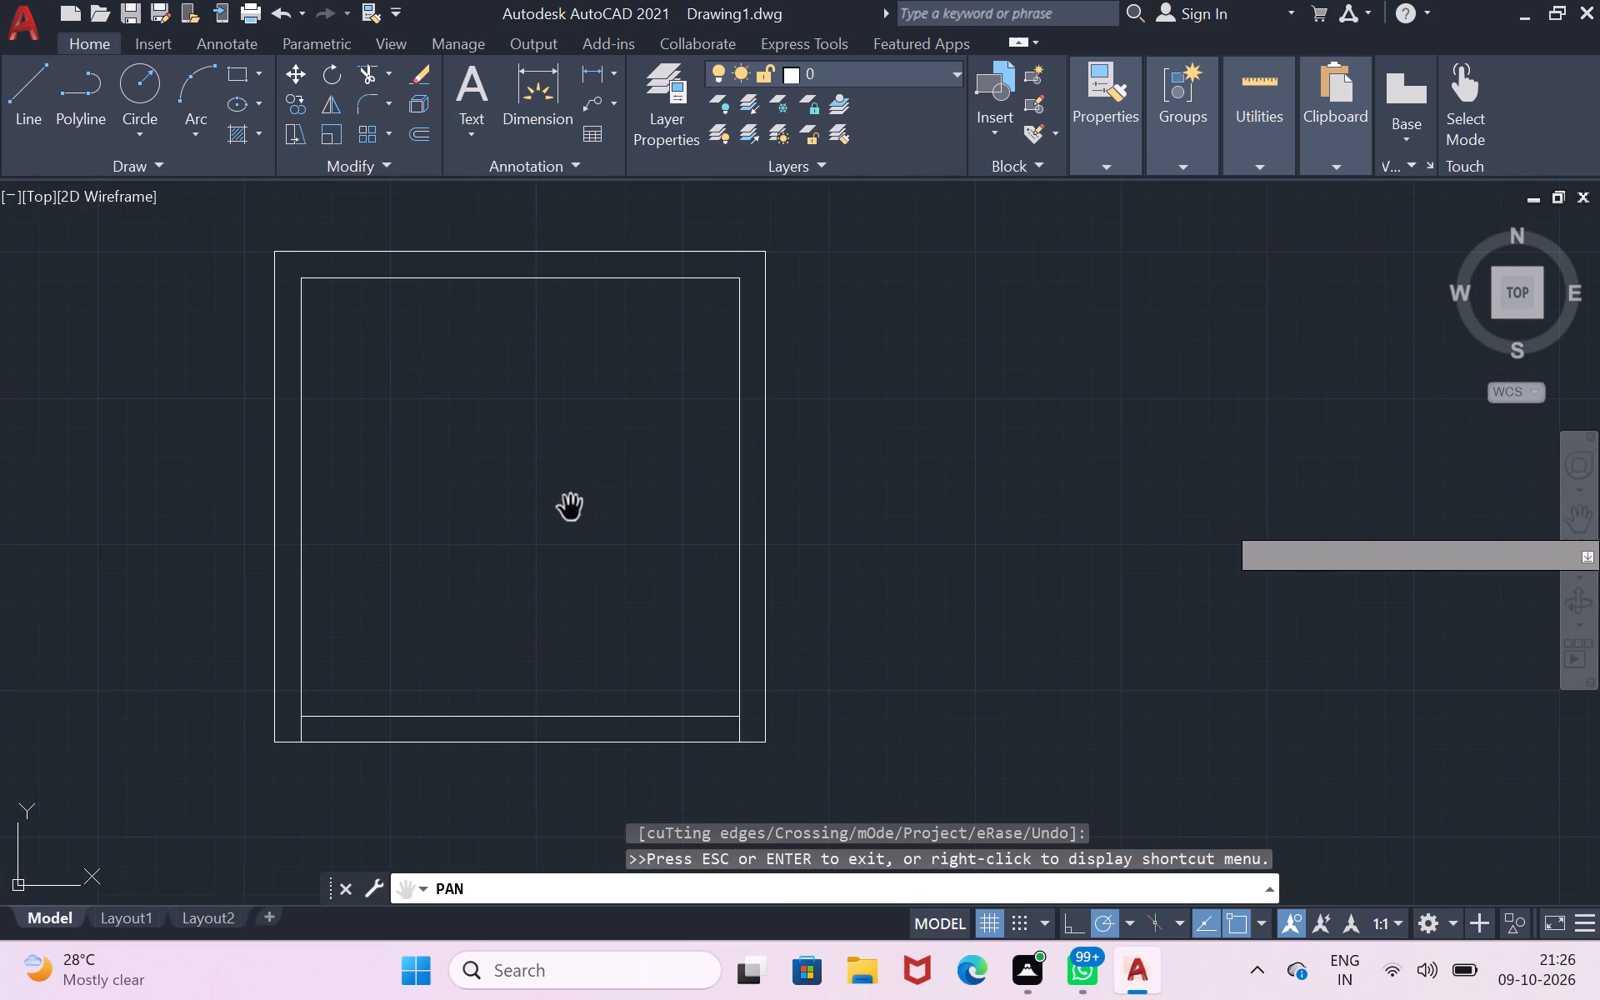
pyautogui.moveTo(572, 508); pyautogui.dragTo(713, 517)
pyautogui.scroll(1, 713, 517)
pyautogui.scroll(-1, 713, 517)
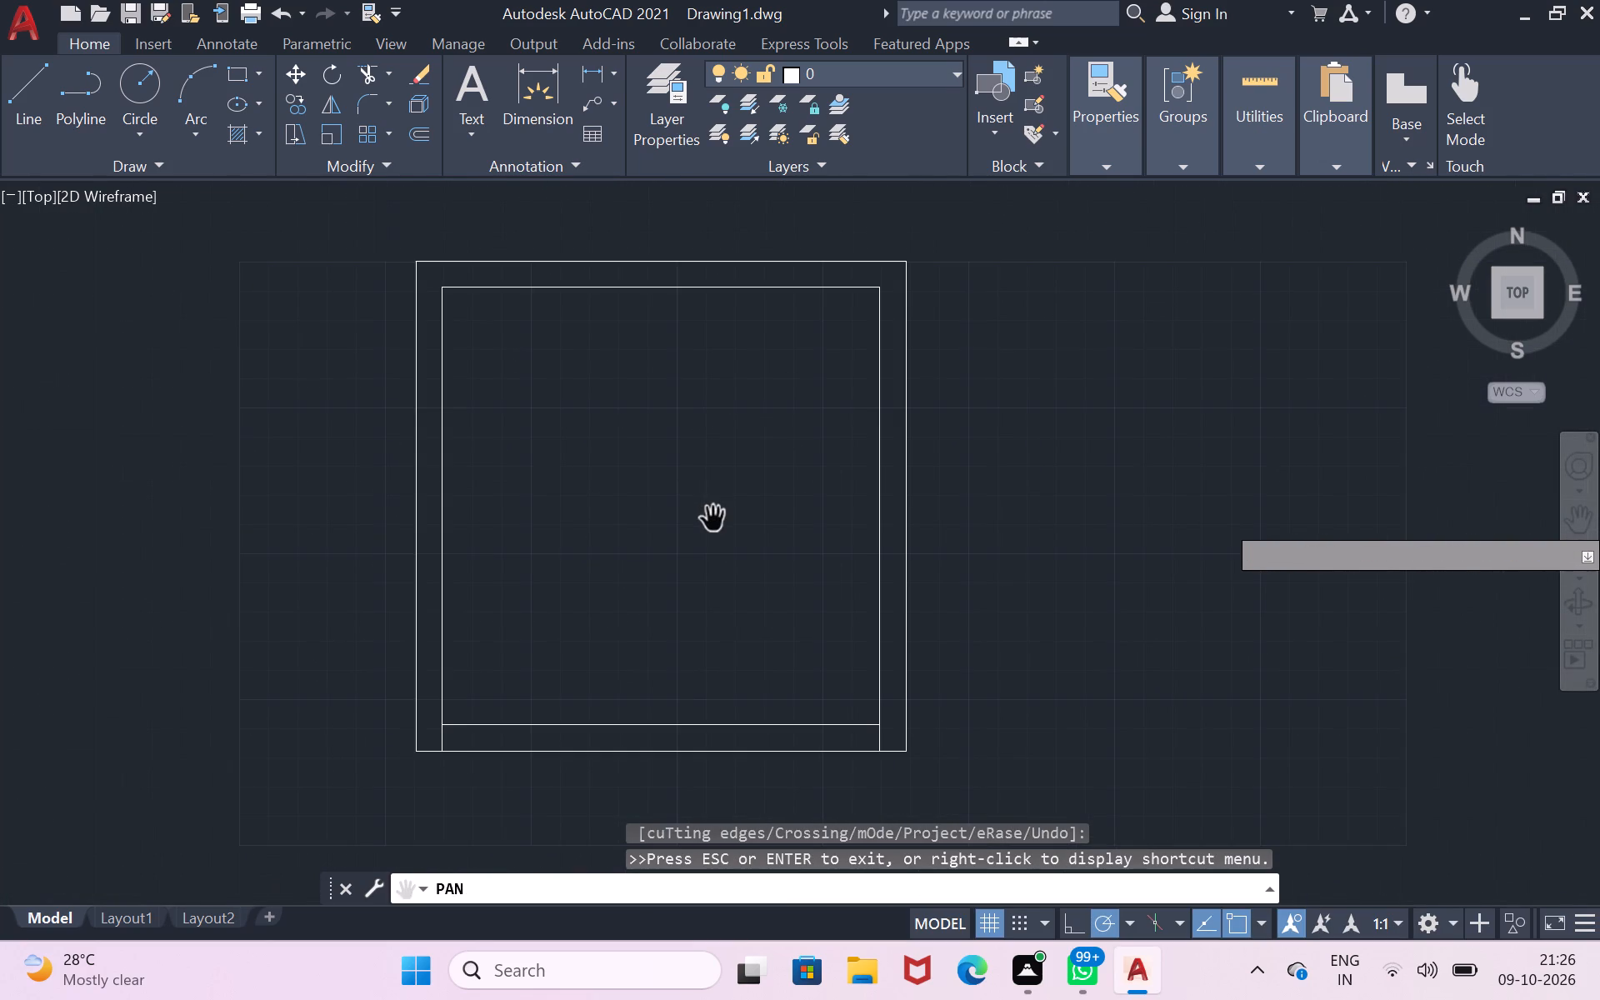
pyautogui.moveTo(713, 517); pyautogui.dragTo(697, 522)
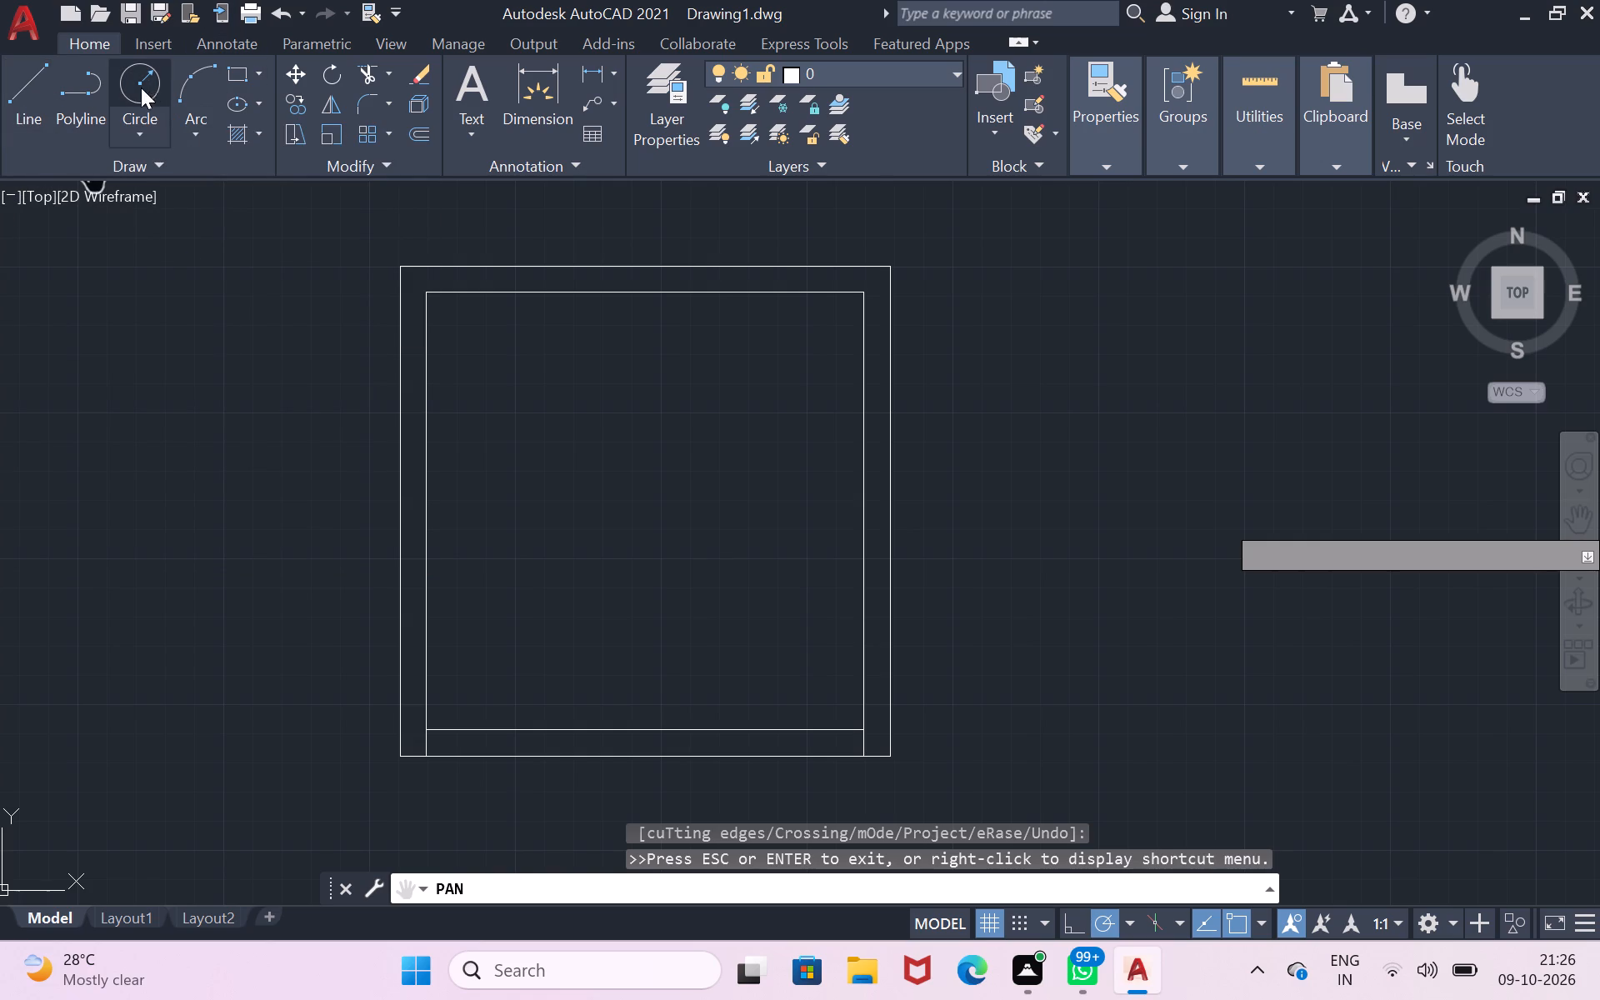
pyautogui.click(36, 97)
pyautogui.scroll(2, 546, 216)
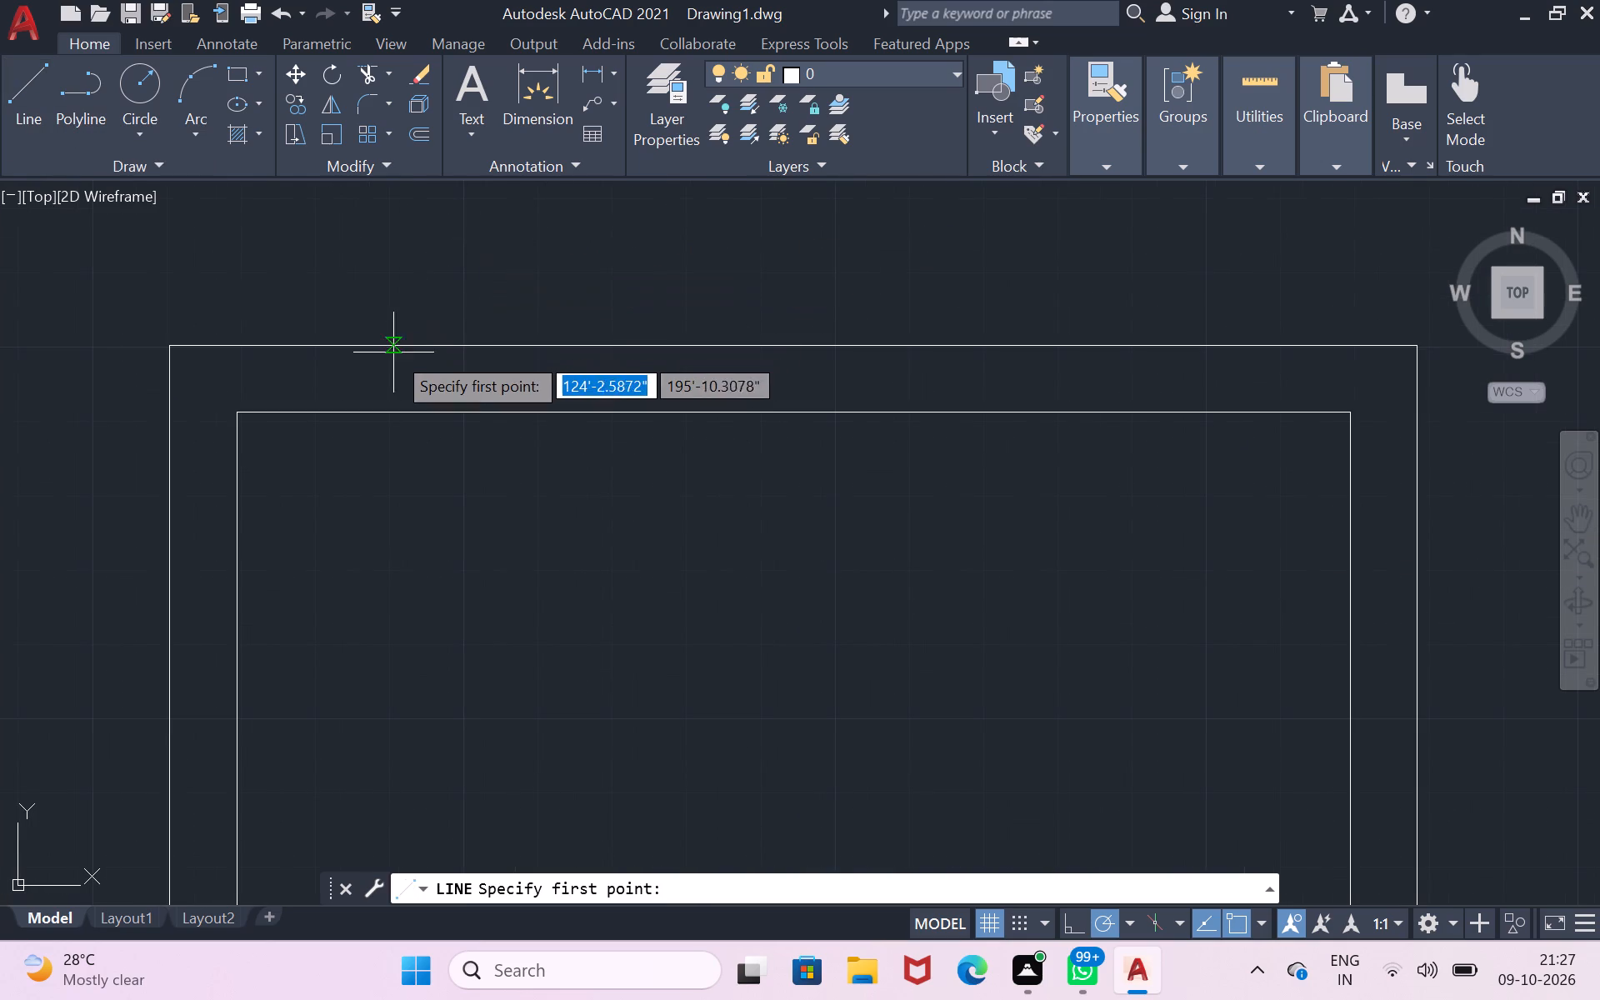
pyautogui.click(382, 344)
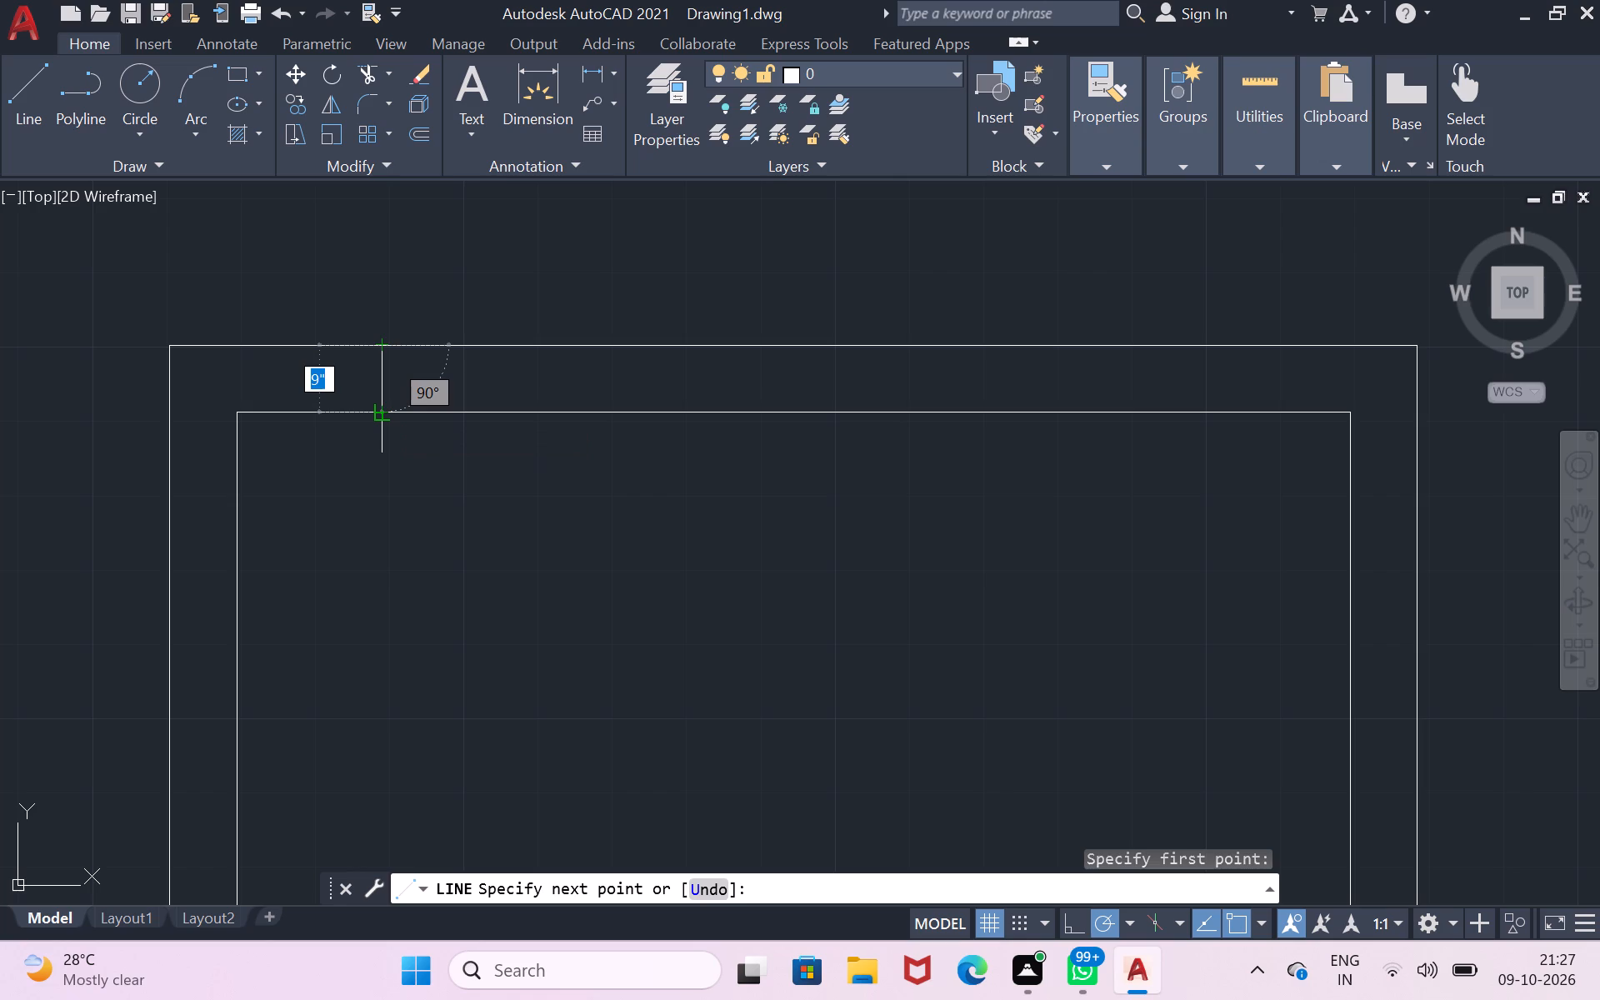
pyautogui.click(382, 412)
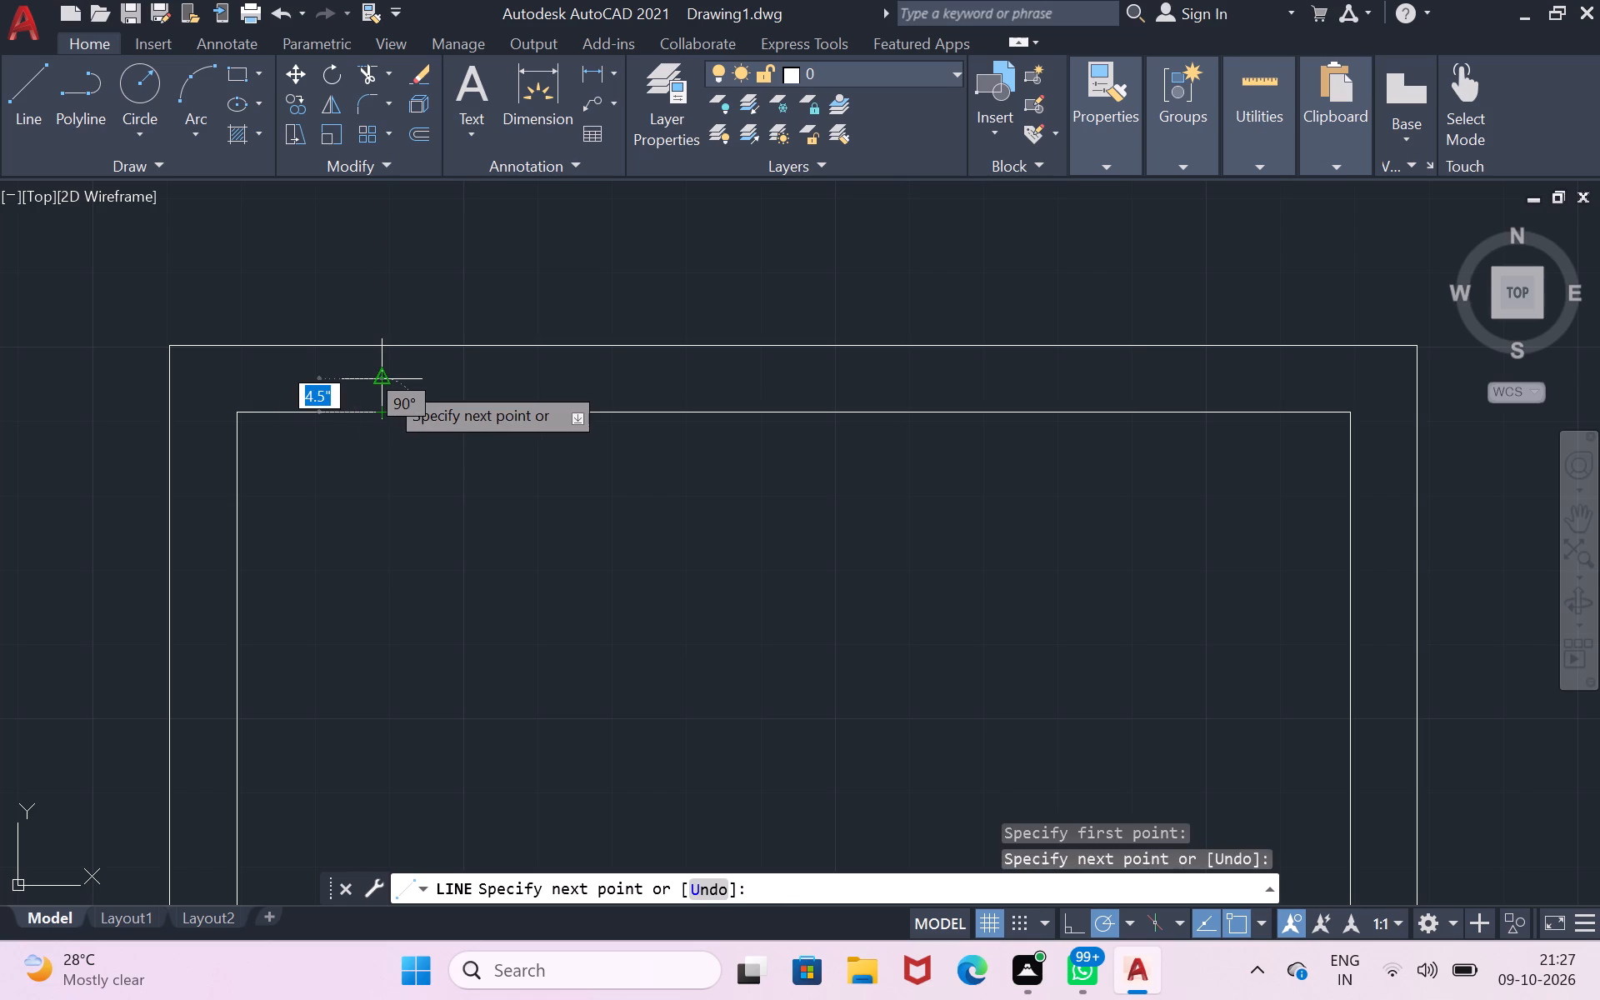
# Continue from the jamb's midpoint with a 4'3" line east along the wall, then close its end with a vertical jamb across the wall.
pyautogui.click(386, 382)
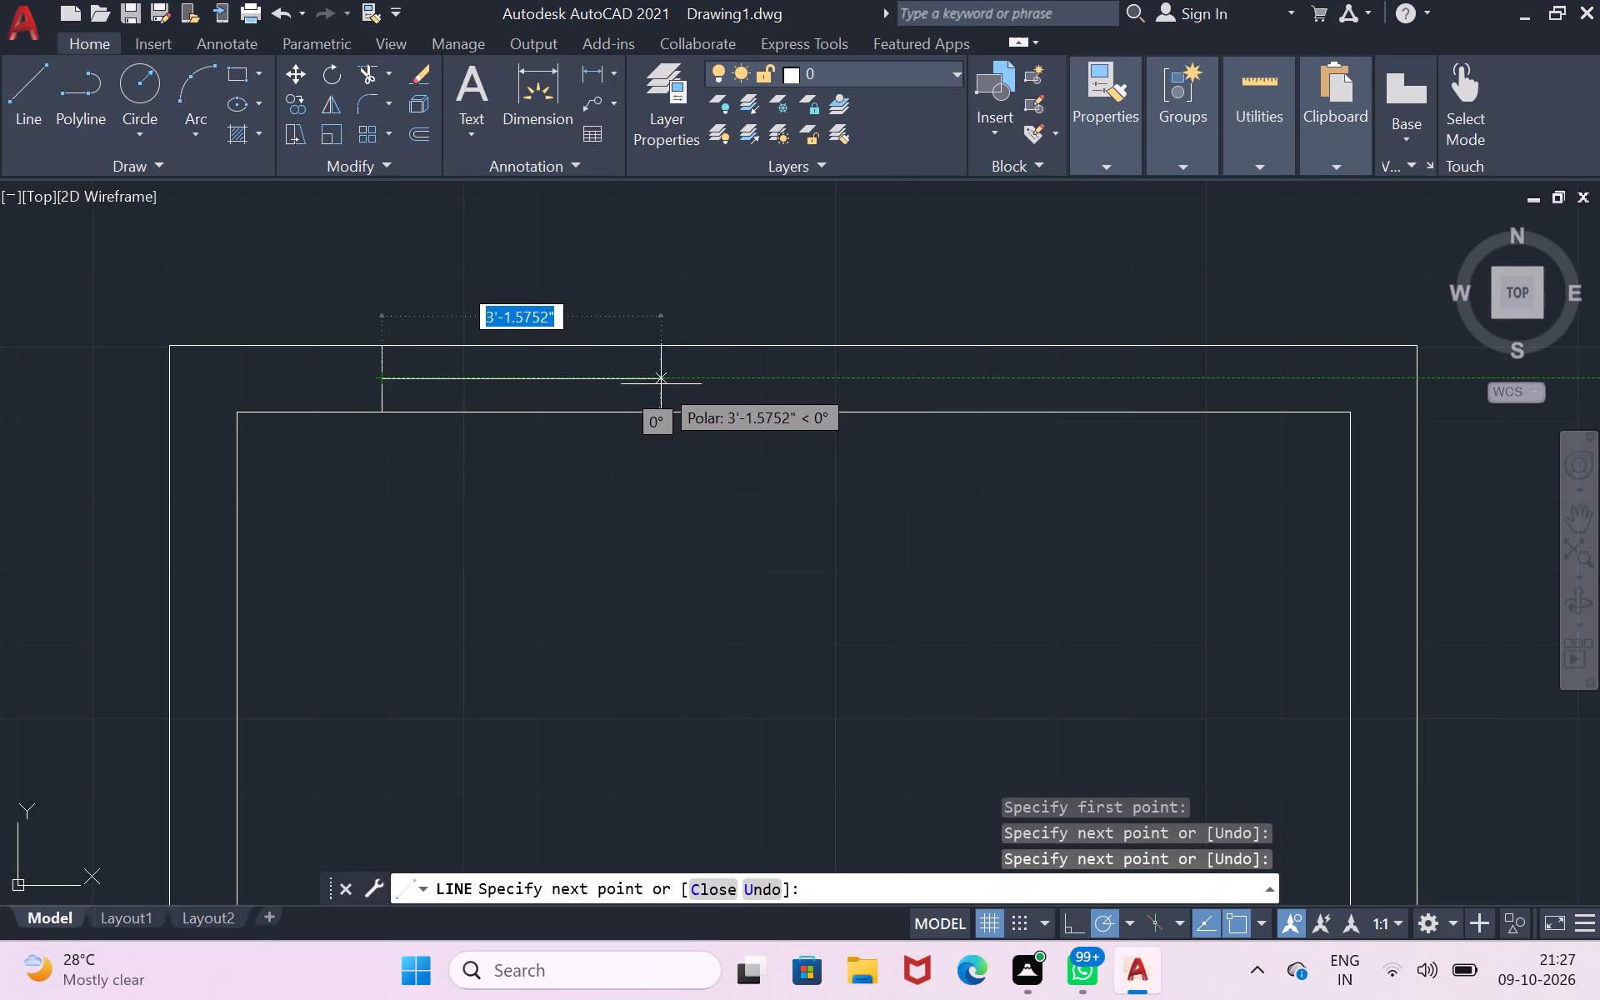
pyautogui.press('4')
pyautogui.press("'")
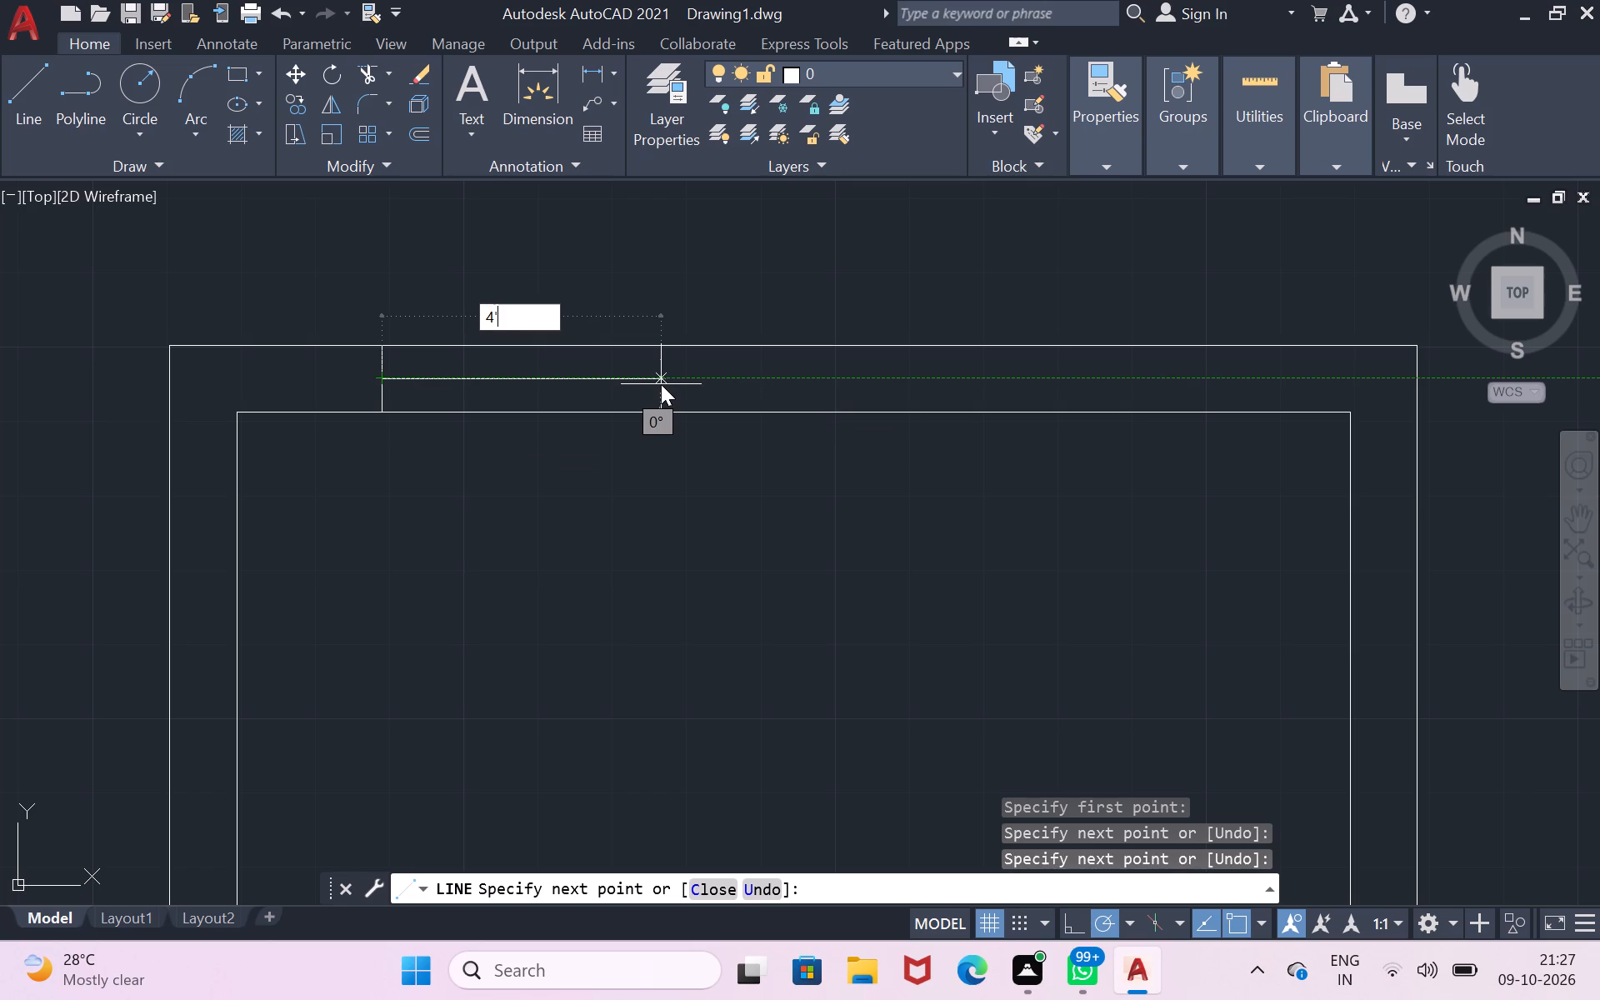
pyautogui.press('3')
pyautogui.hotkey('shift', '"')
pyautogui.press('Return')
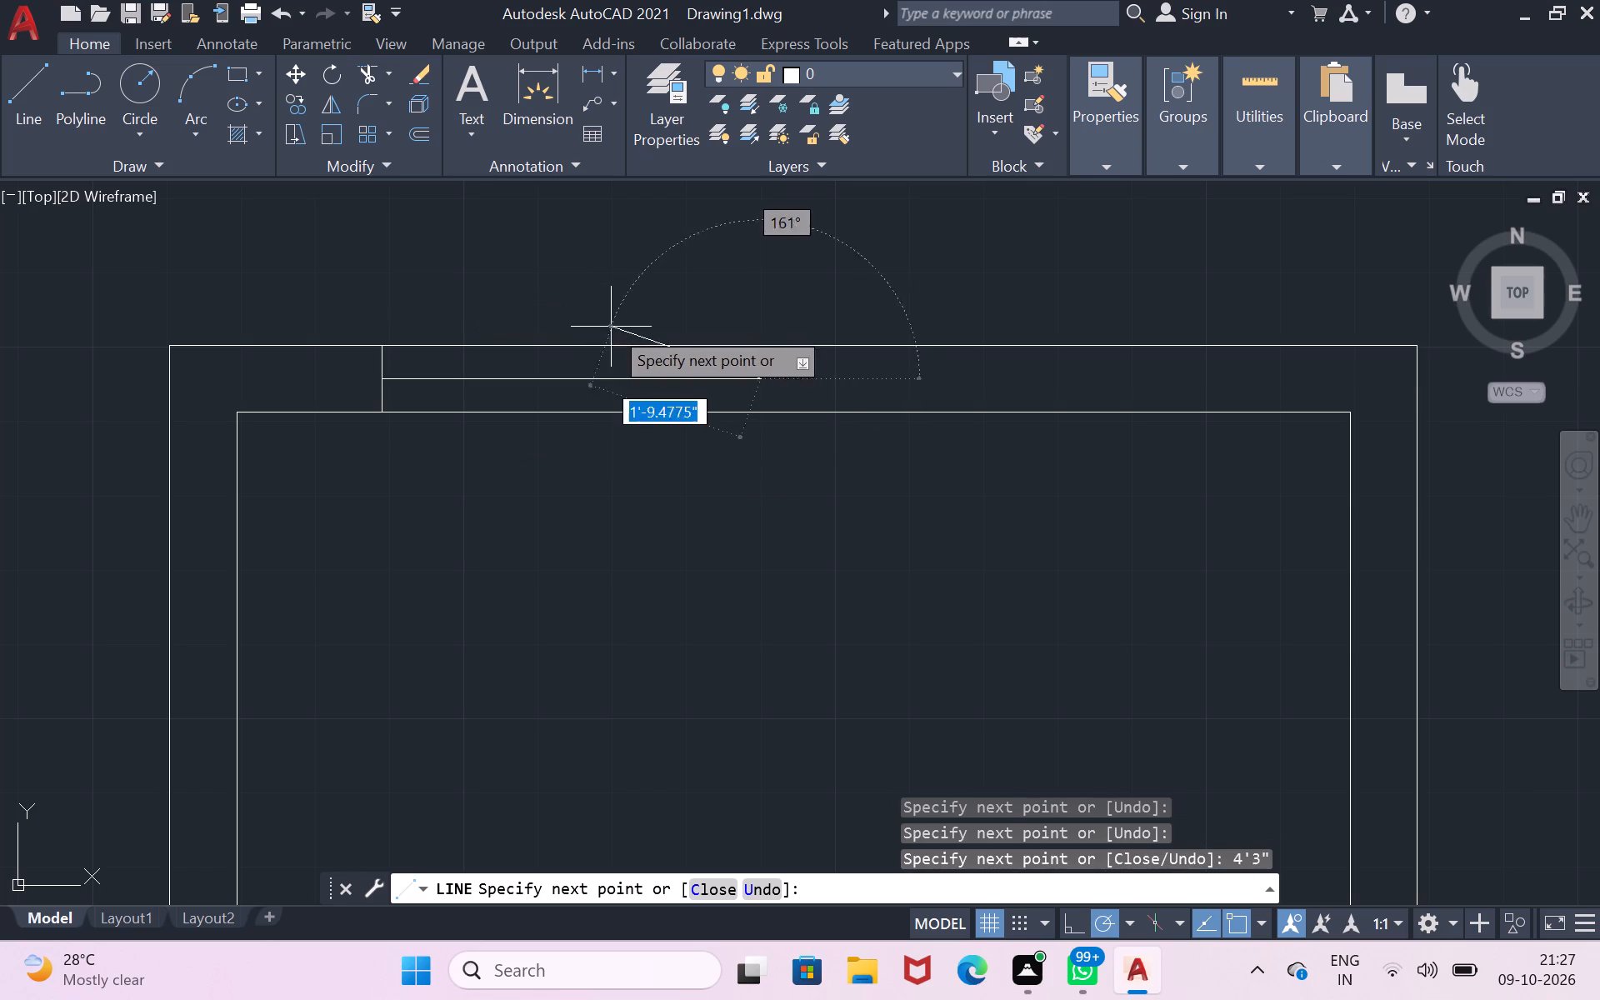
pyautogui.click(762, 342)
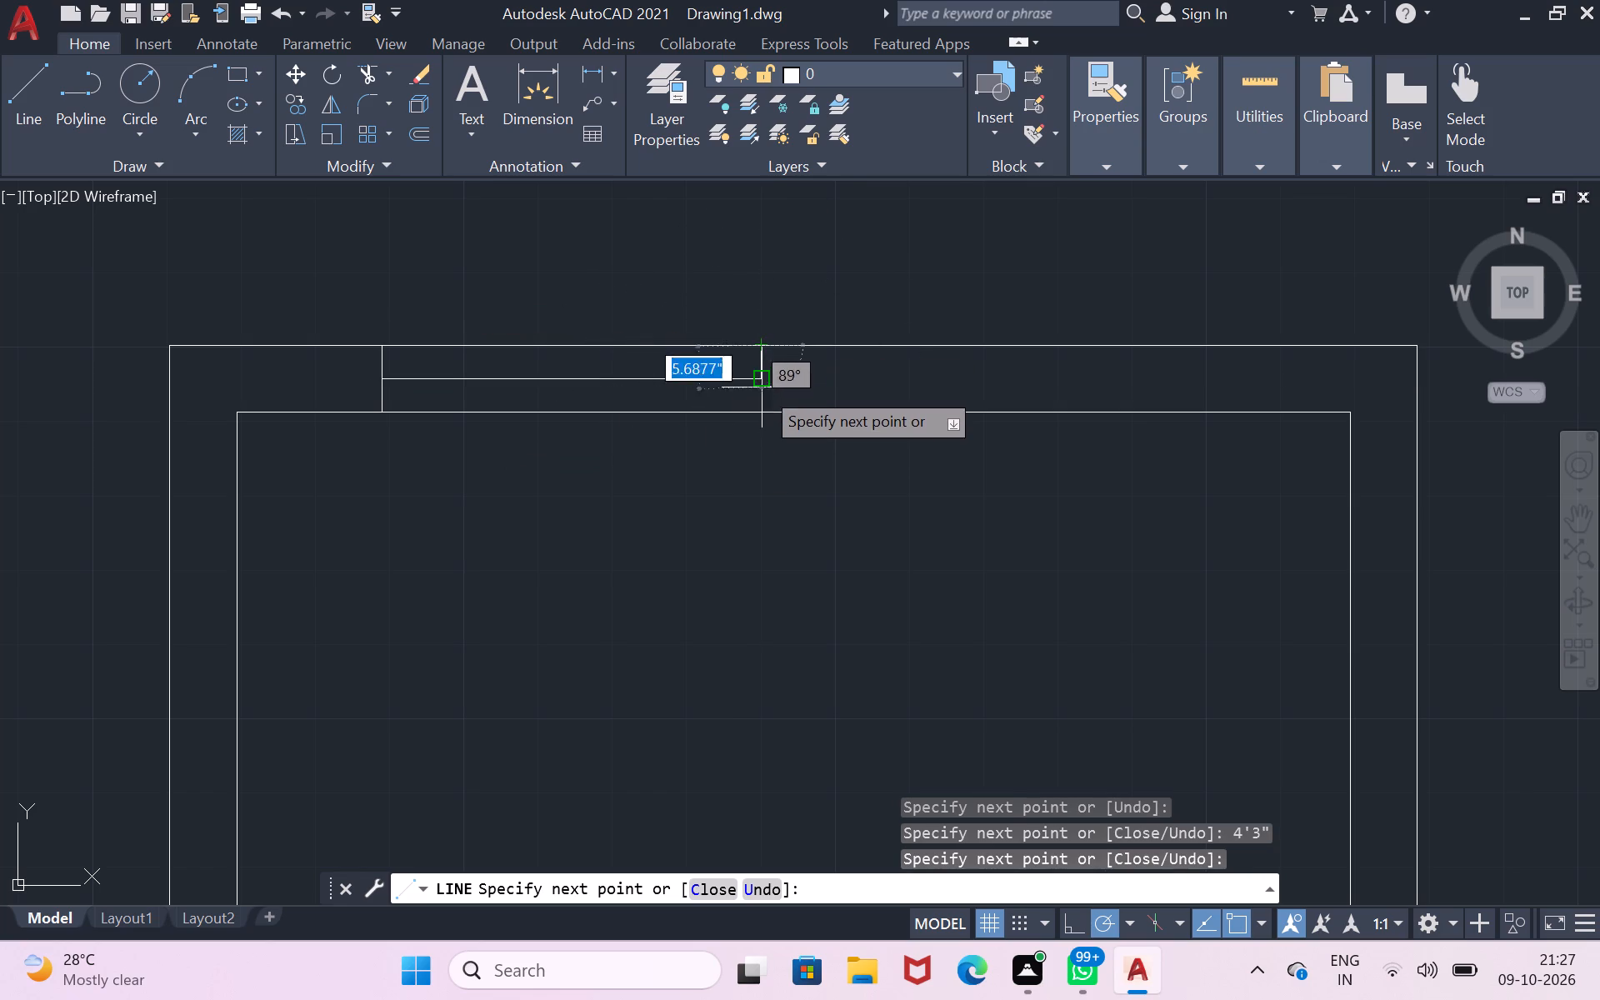
pyautogui.click(763, 421)
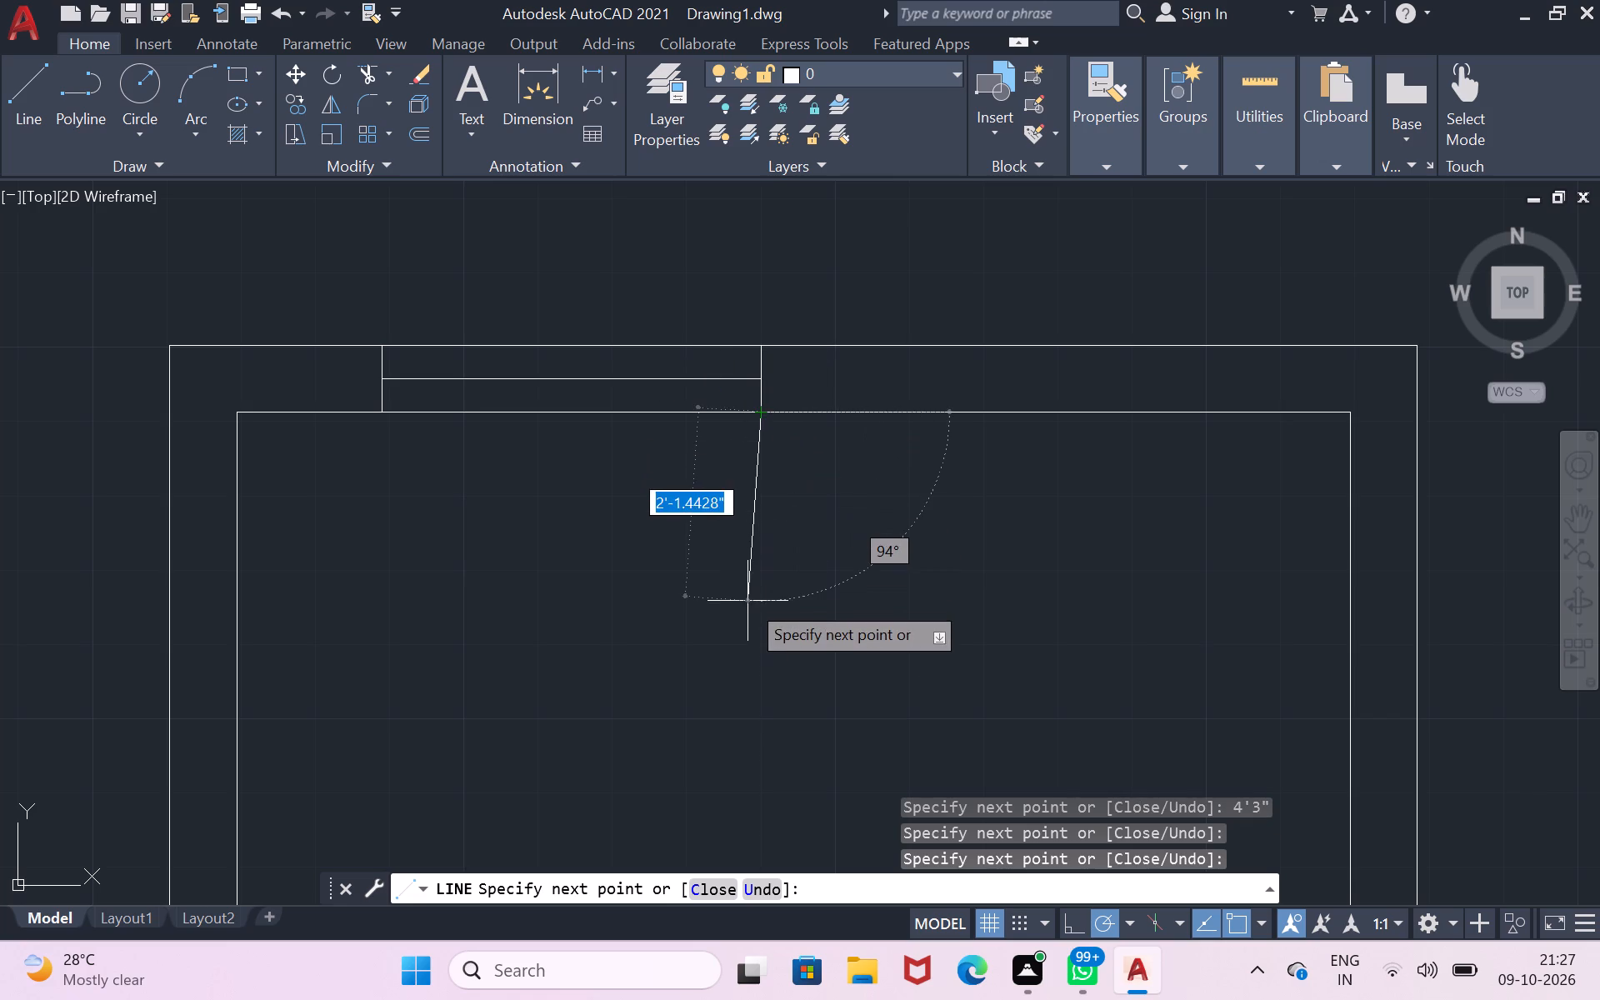
pyautogui.scroll(1, 747, 600)
pyautogui.scroll(-1, 747, 600)
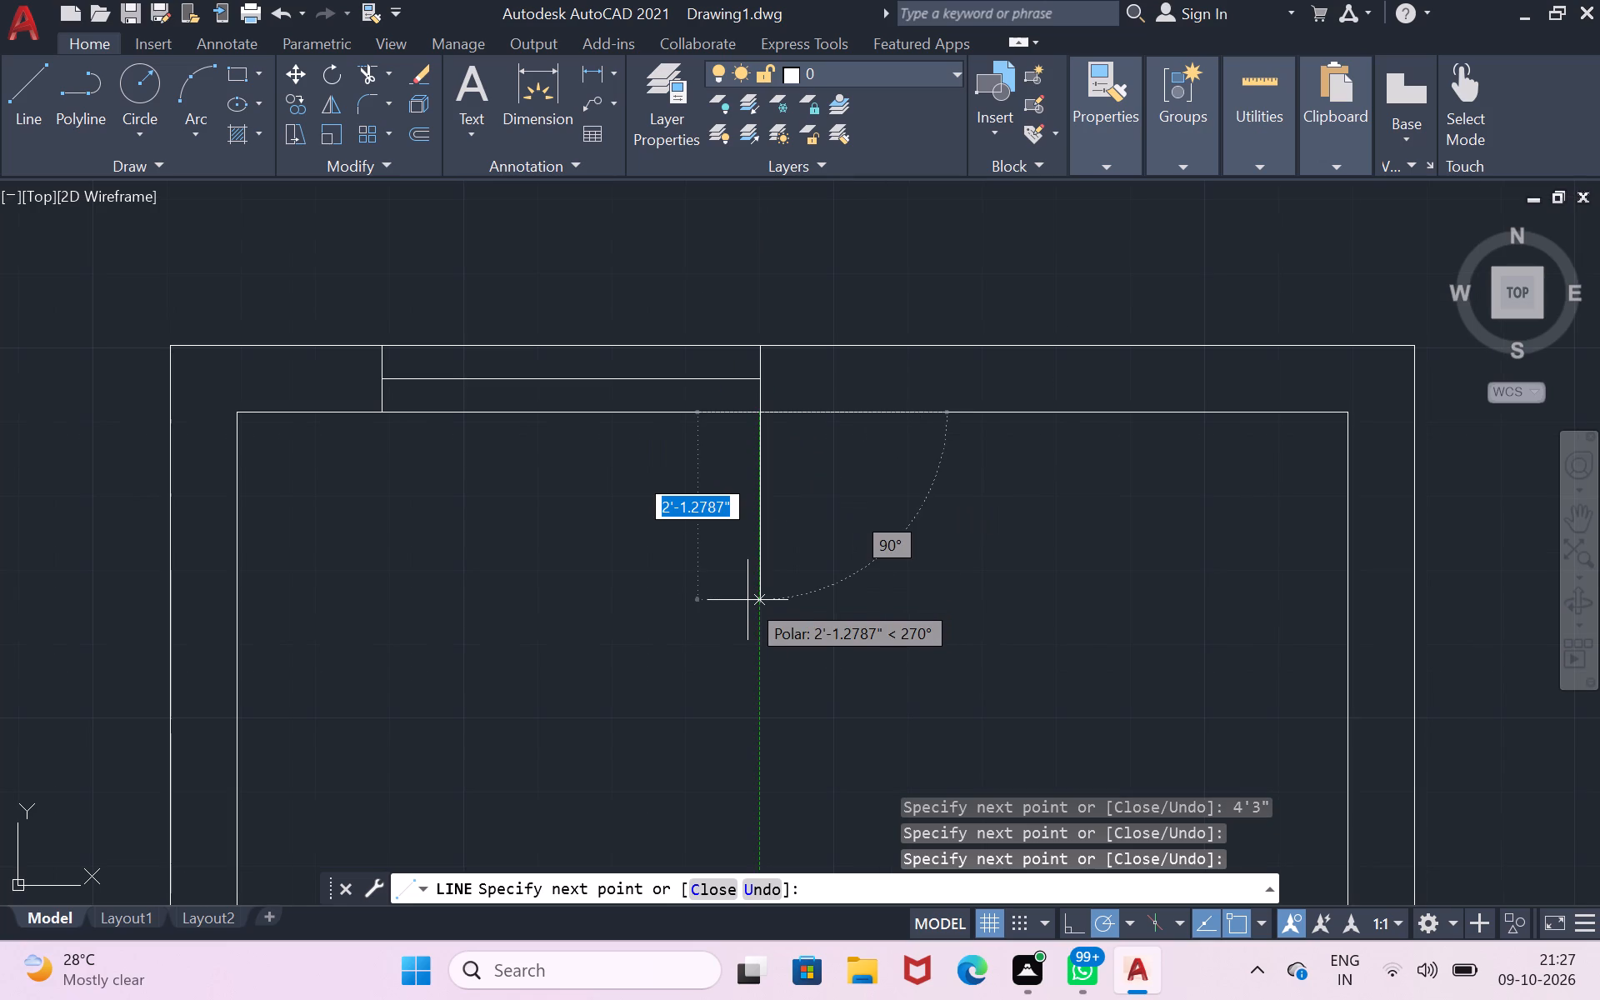
pyautogui.press('Return')
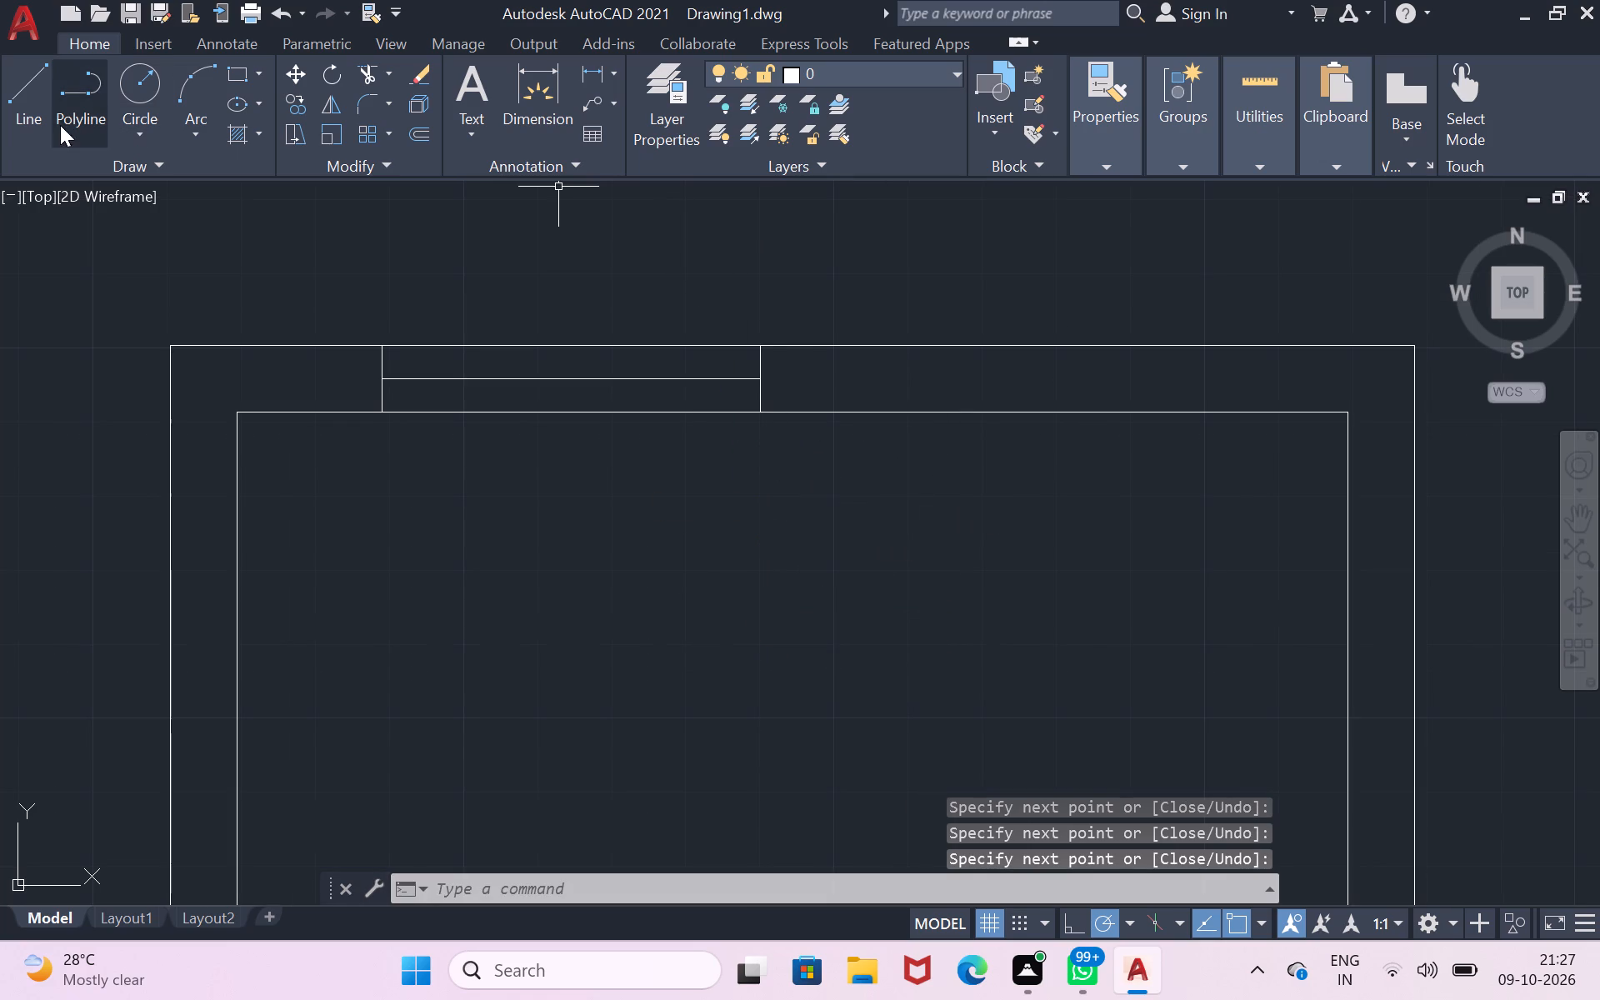
# Draw a vertical line across the north wall, a short distance east of the first window, as the second window's west jamb.
pyautogui.click(47, 127)
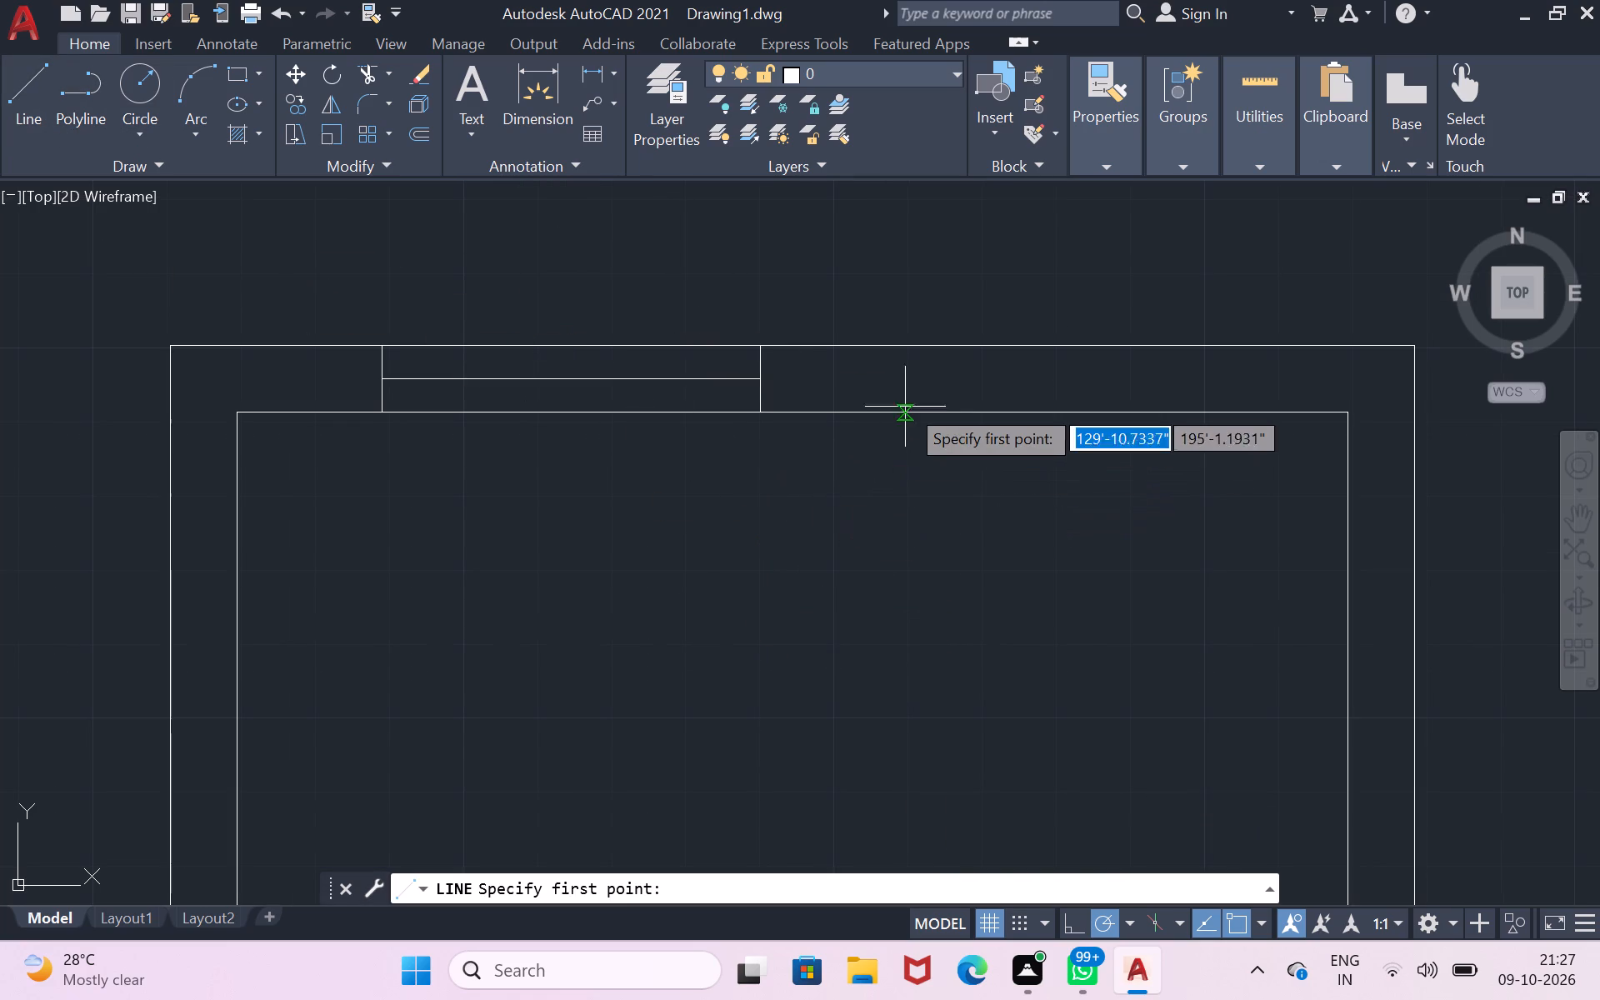
pyautogui.click(928, 346)
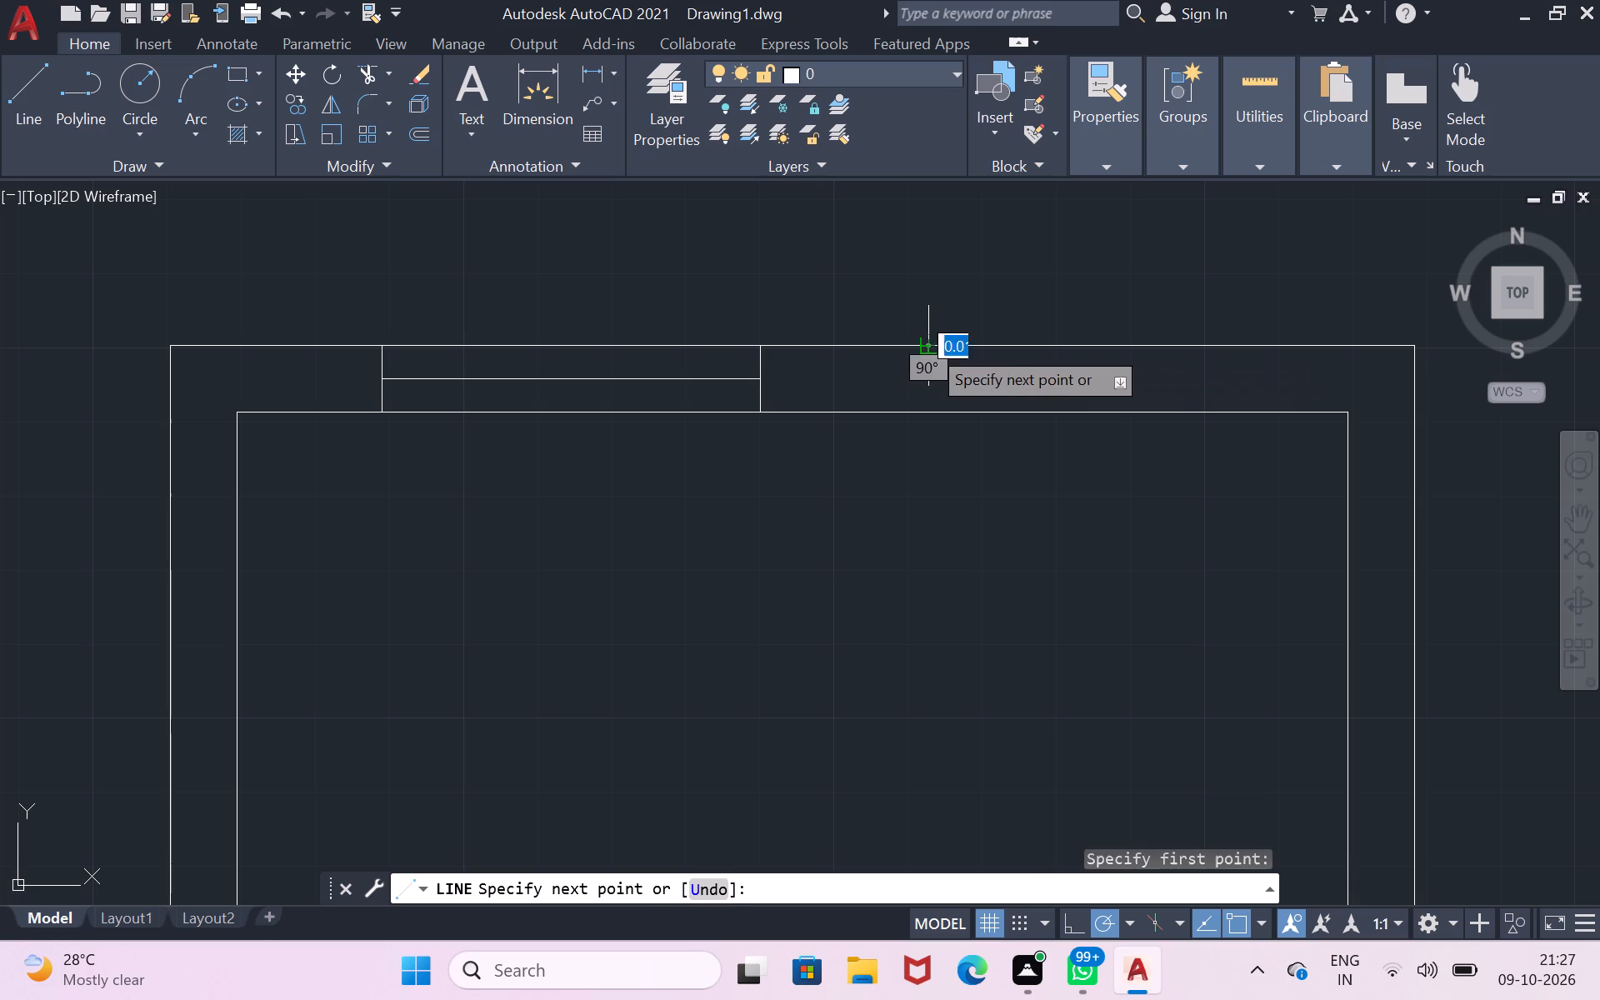
pyautogui.click(926, 416)
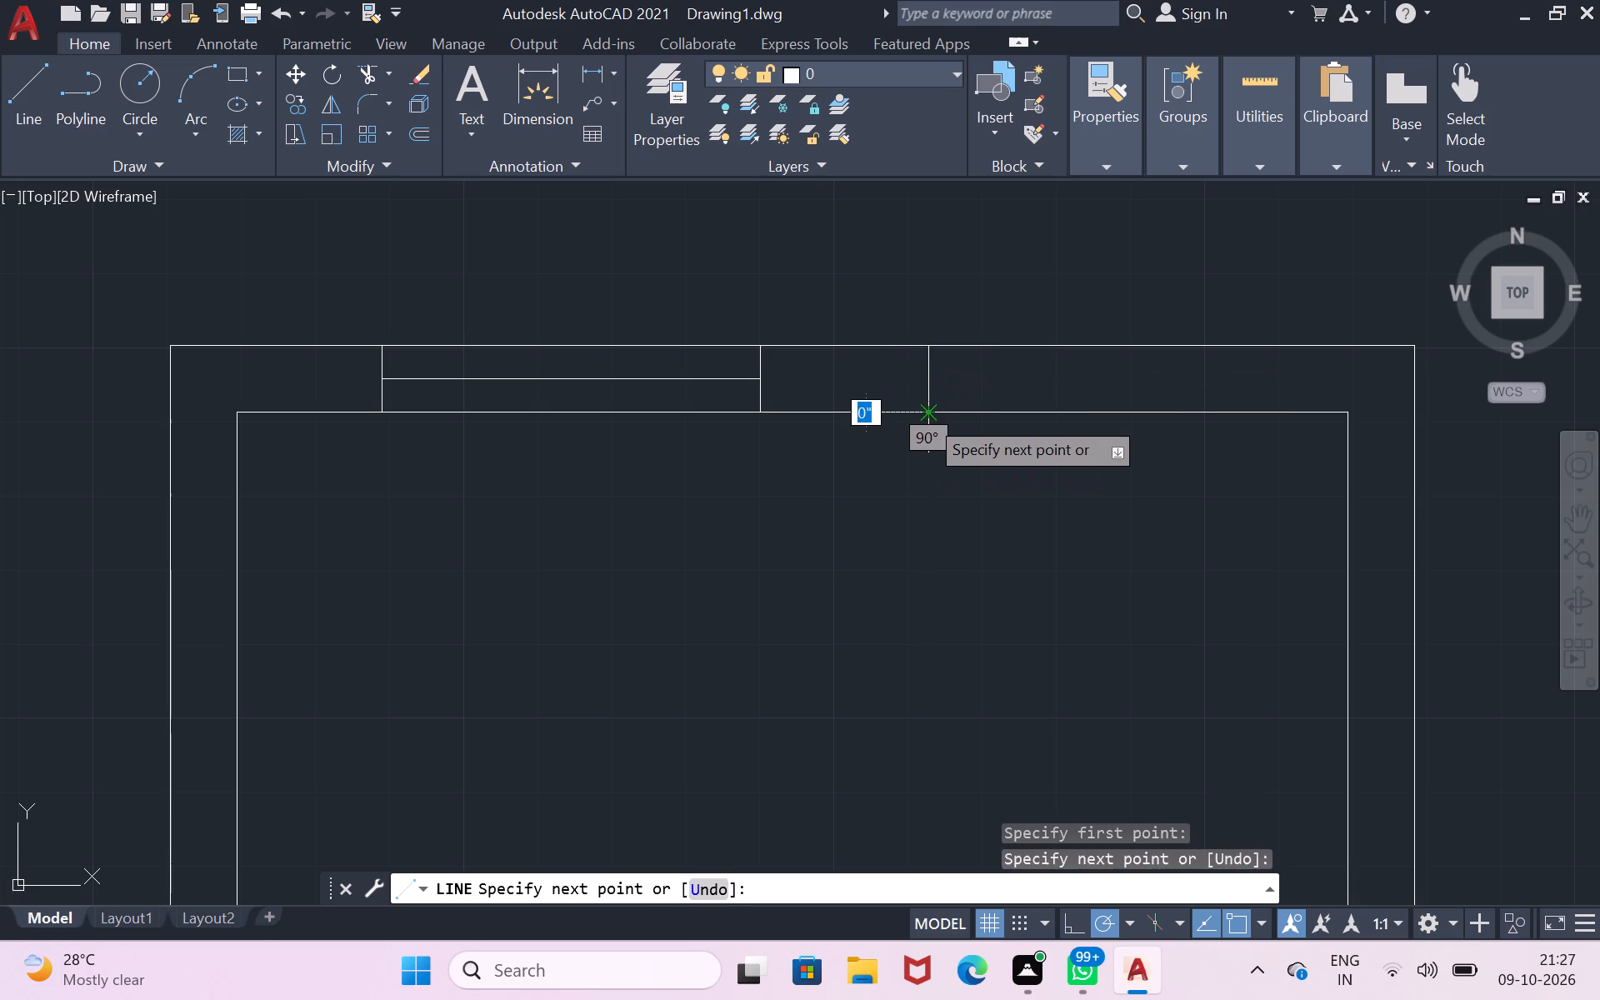
pyautogui.press('Return')
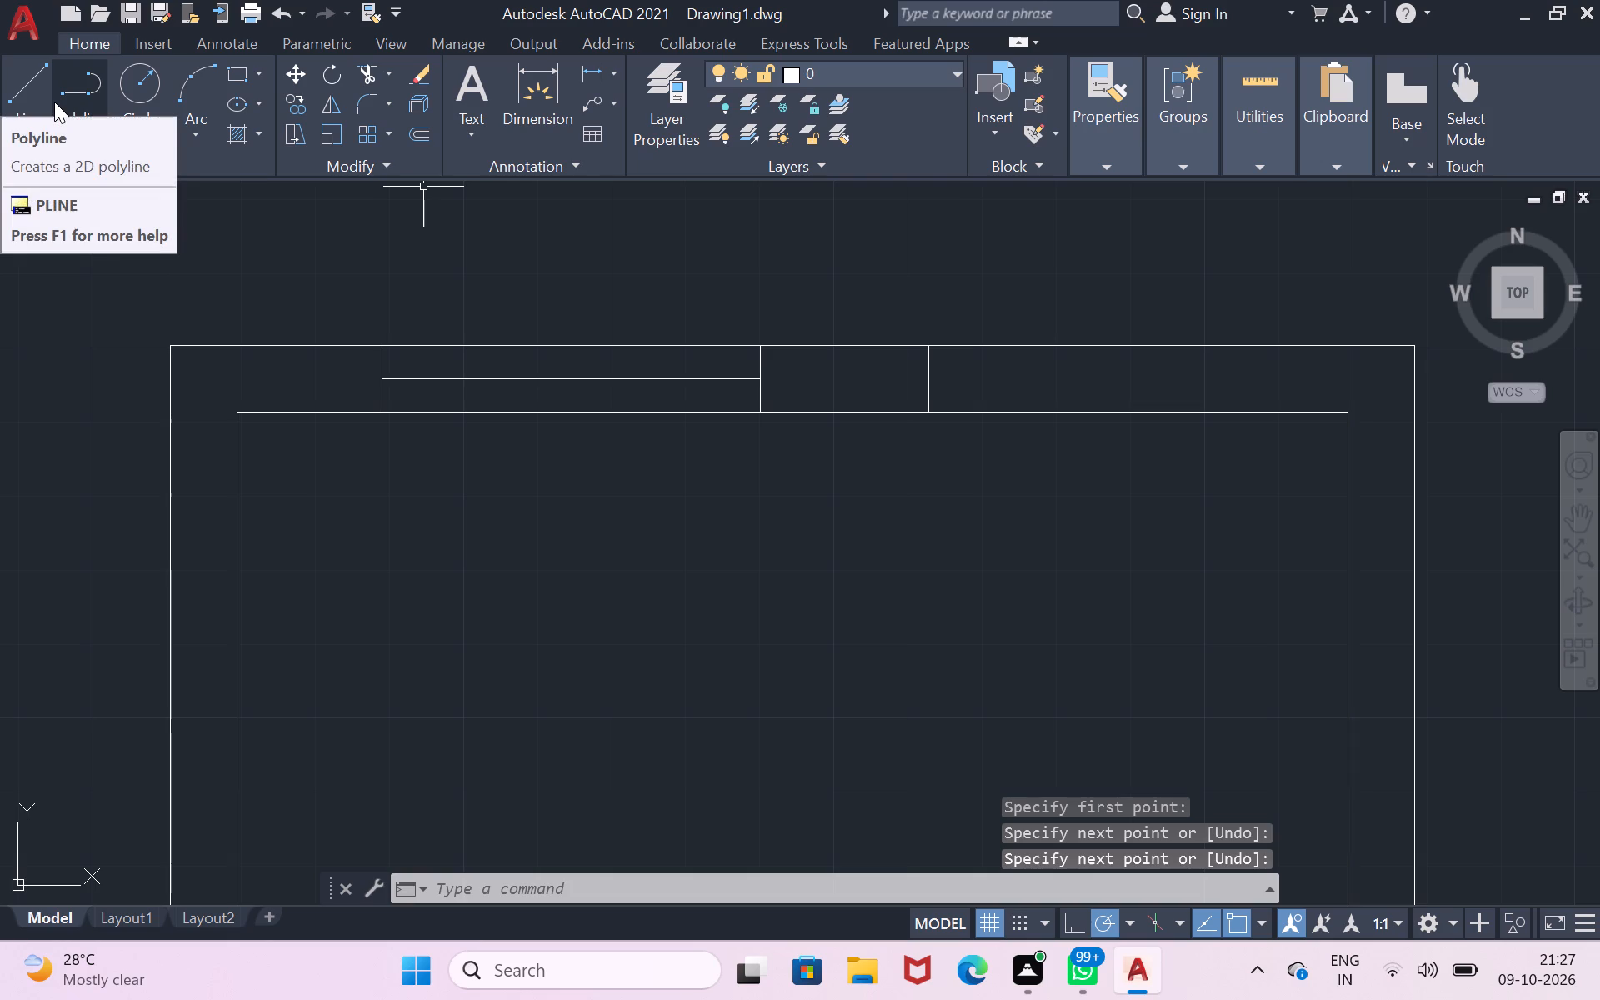
# Draw a polyline 4'3" east from the second window's west jamb midpoint, ending with an east jamb across the full wall thickness.
pyautogui.click(54, 102)
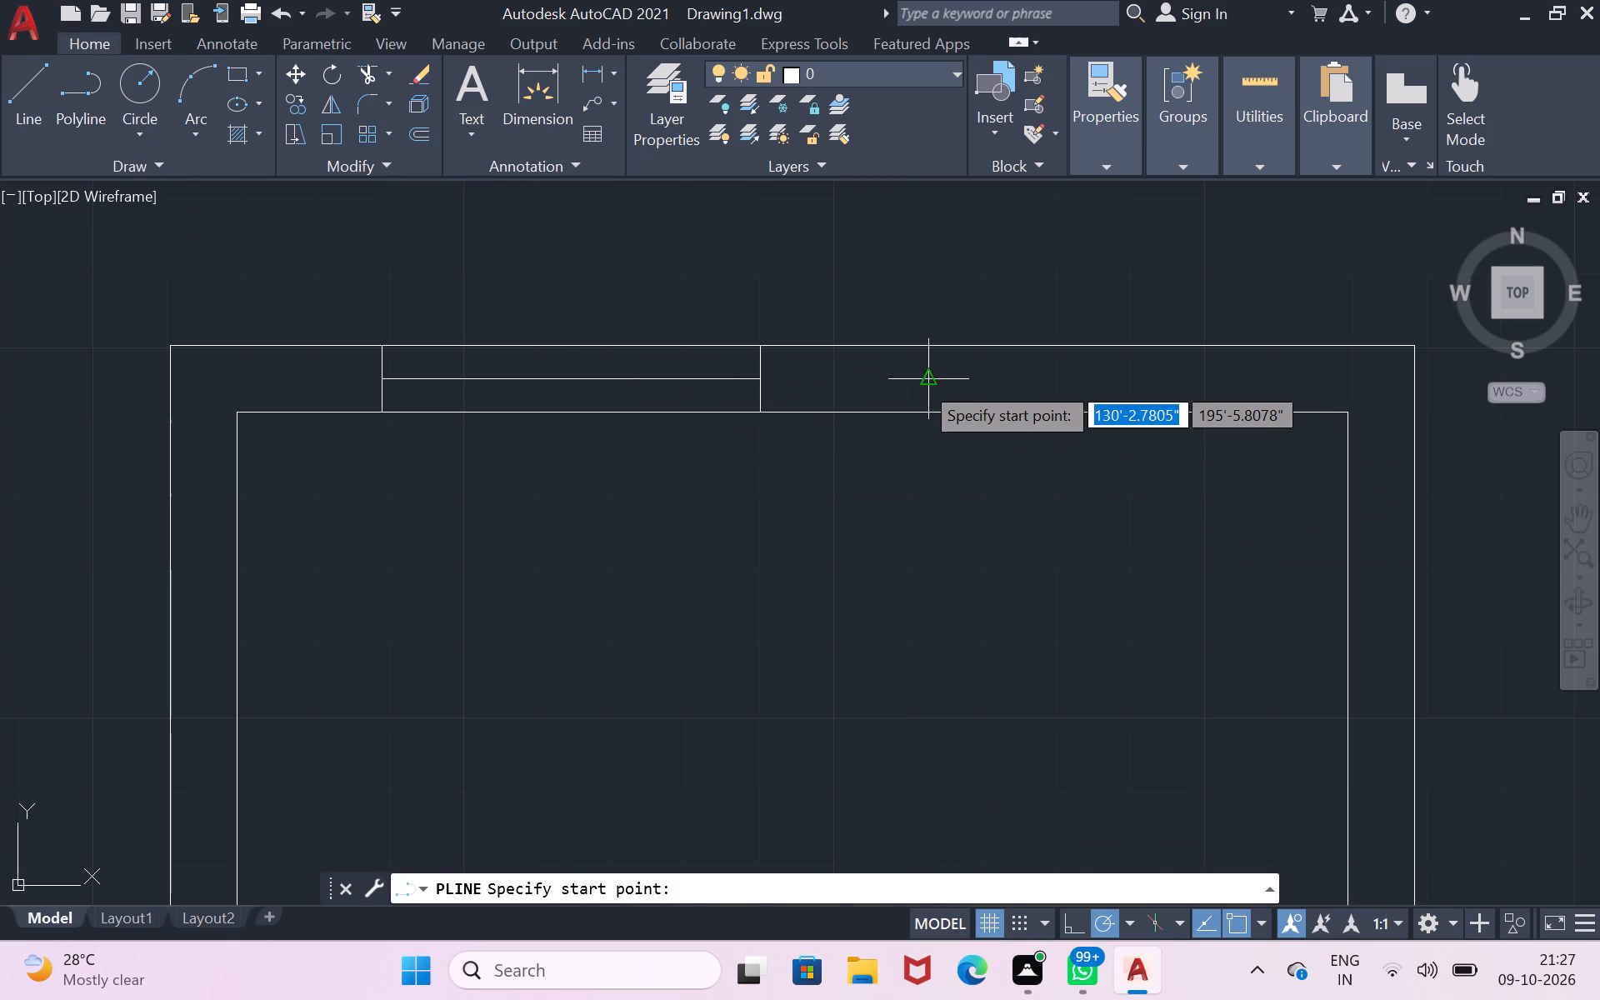
pyautogui.click(921, 382)
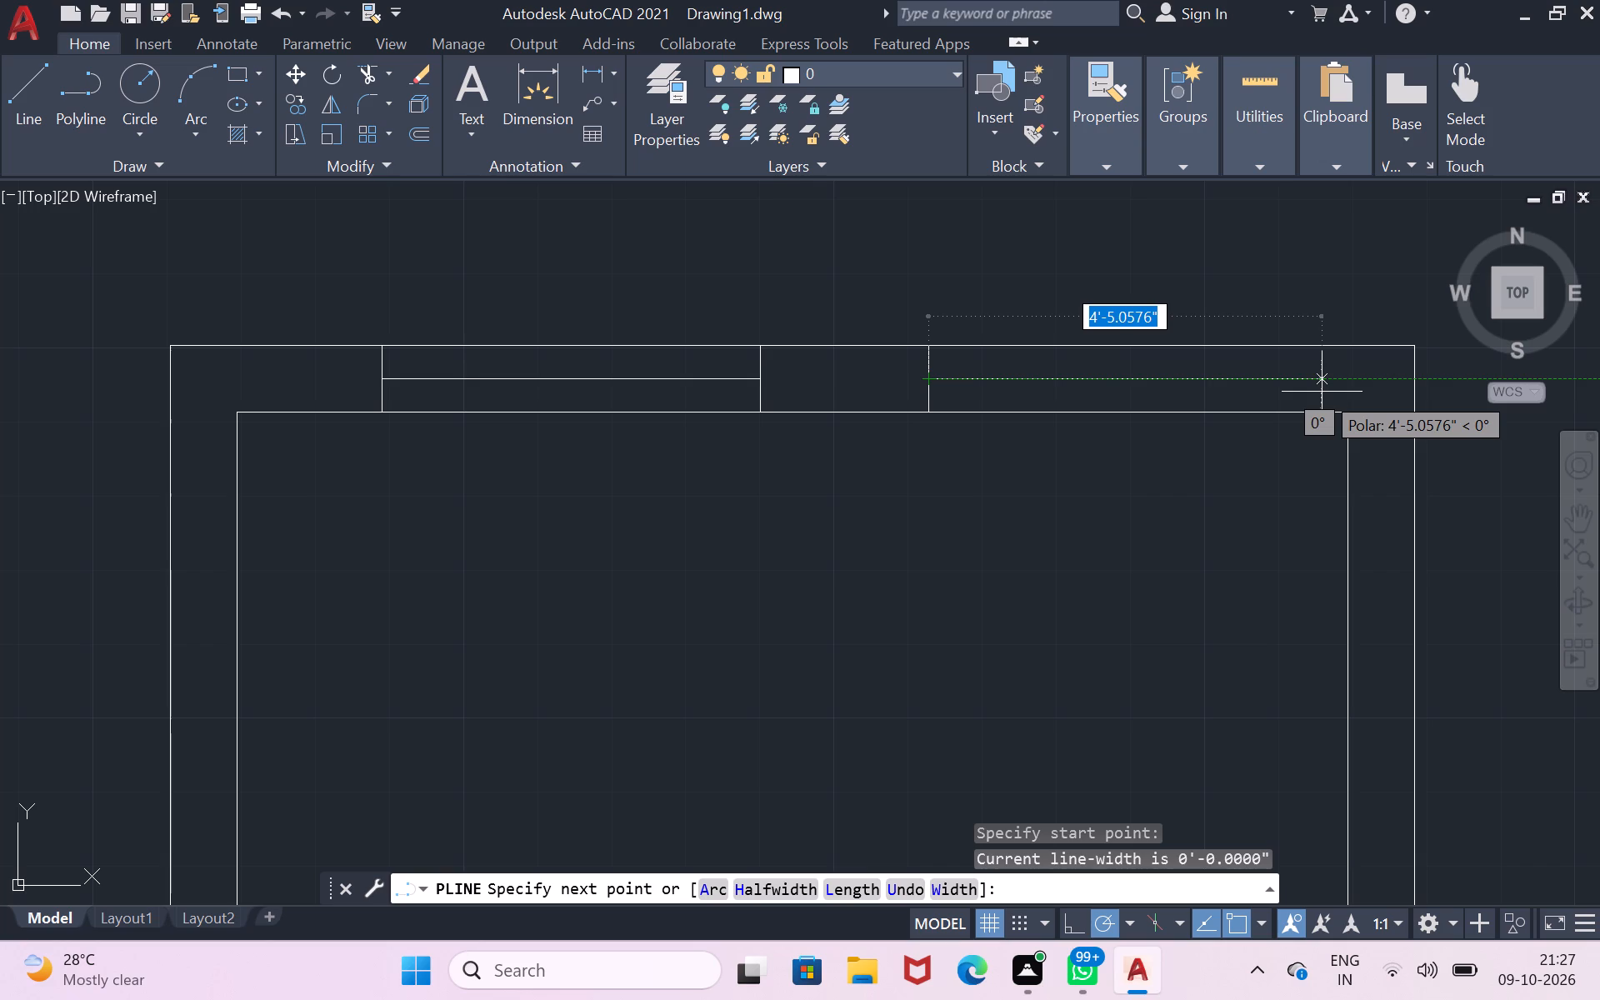
pyautogui.press('4')
pyautogui.press("'")
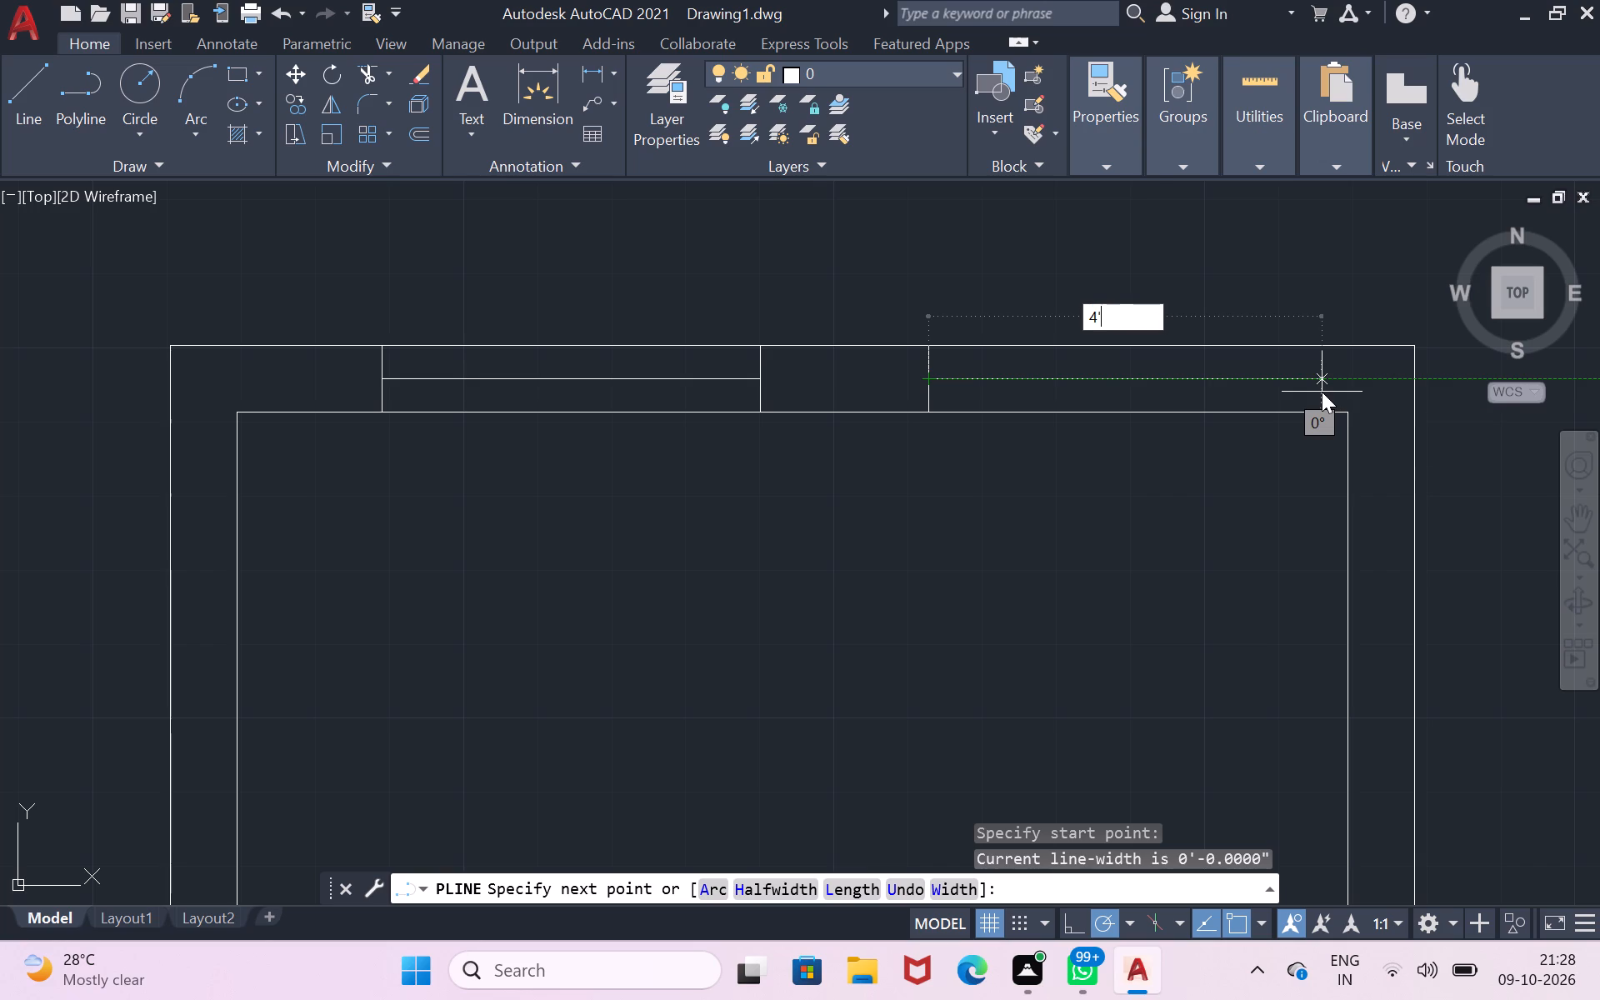
pyautogui.press('3')
pyautogui.hotkey('shift', '"')
pyautogui.press('Return')
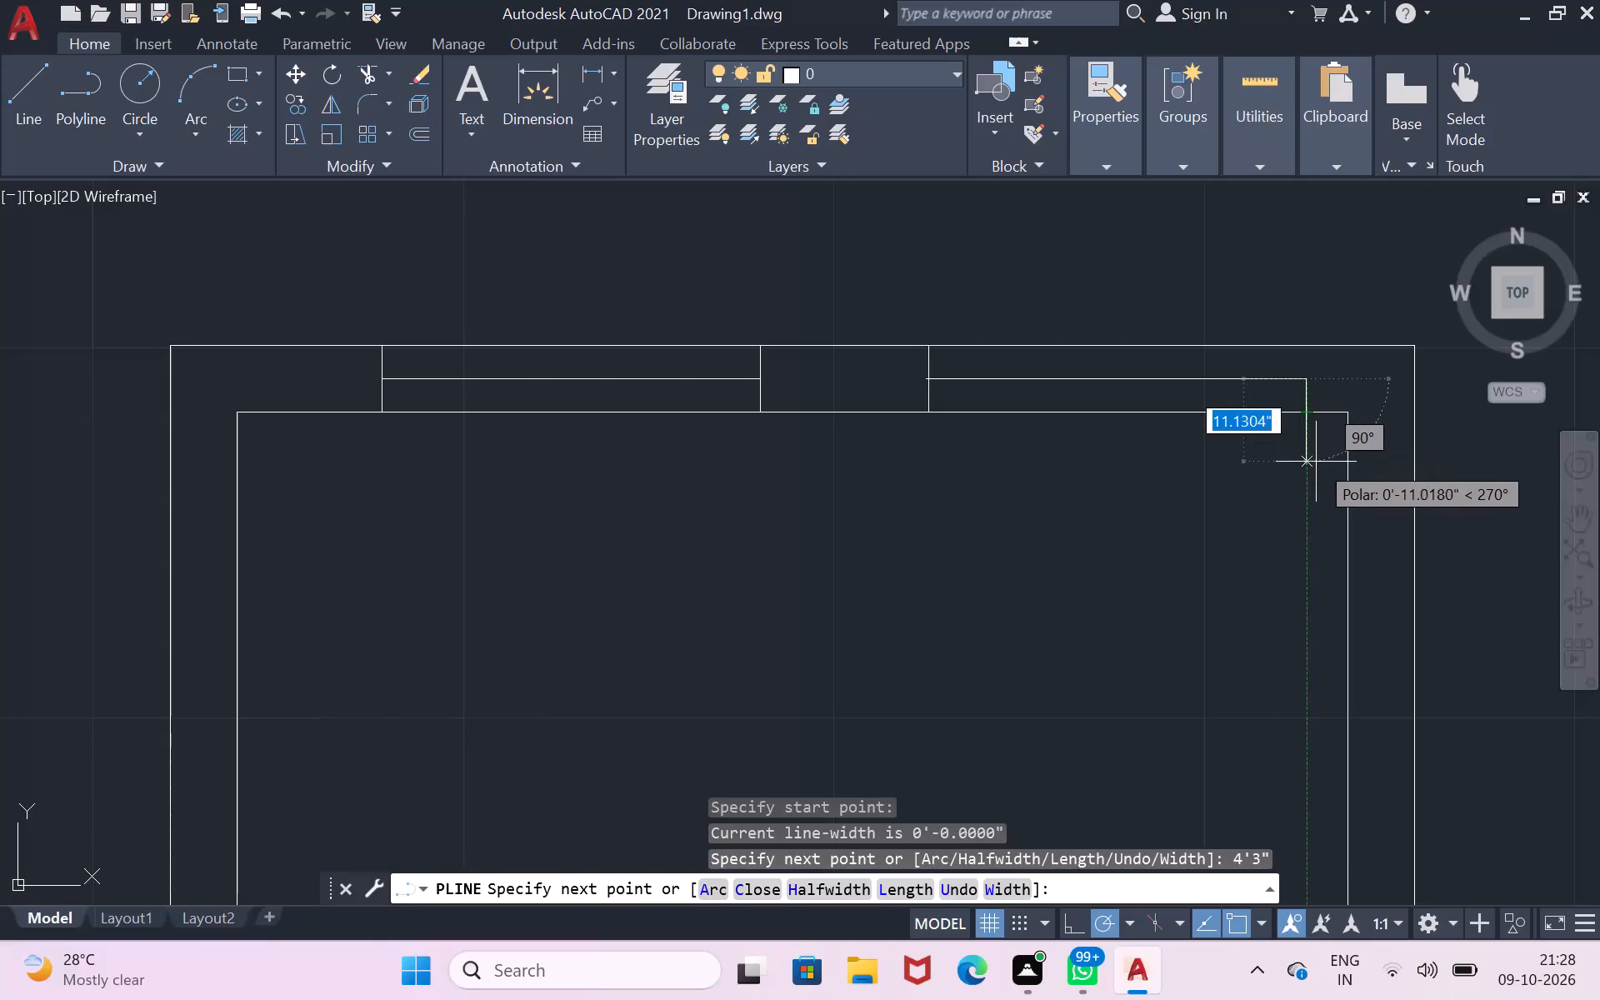
pyautogui.click(1314, 353)
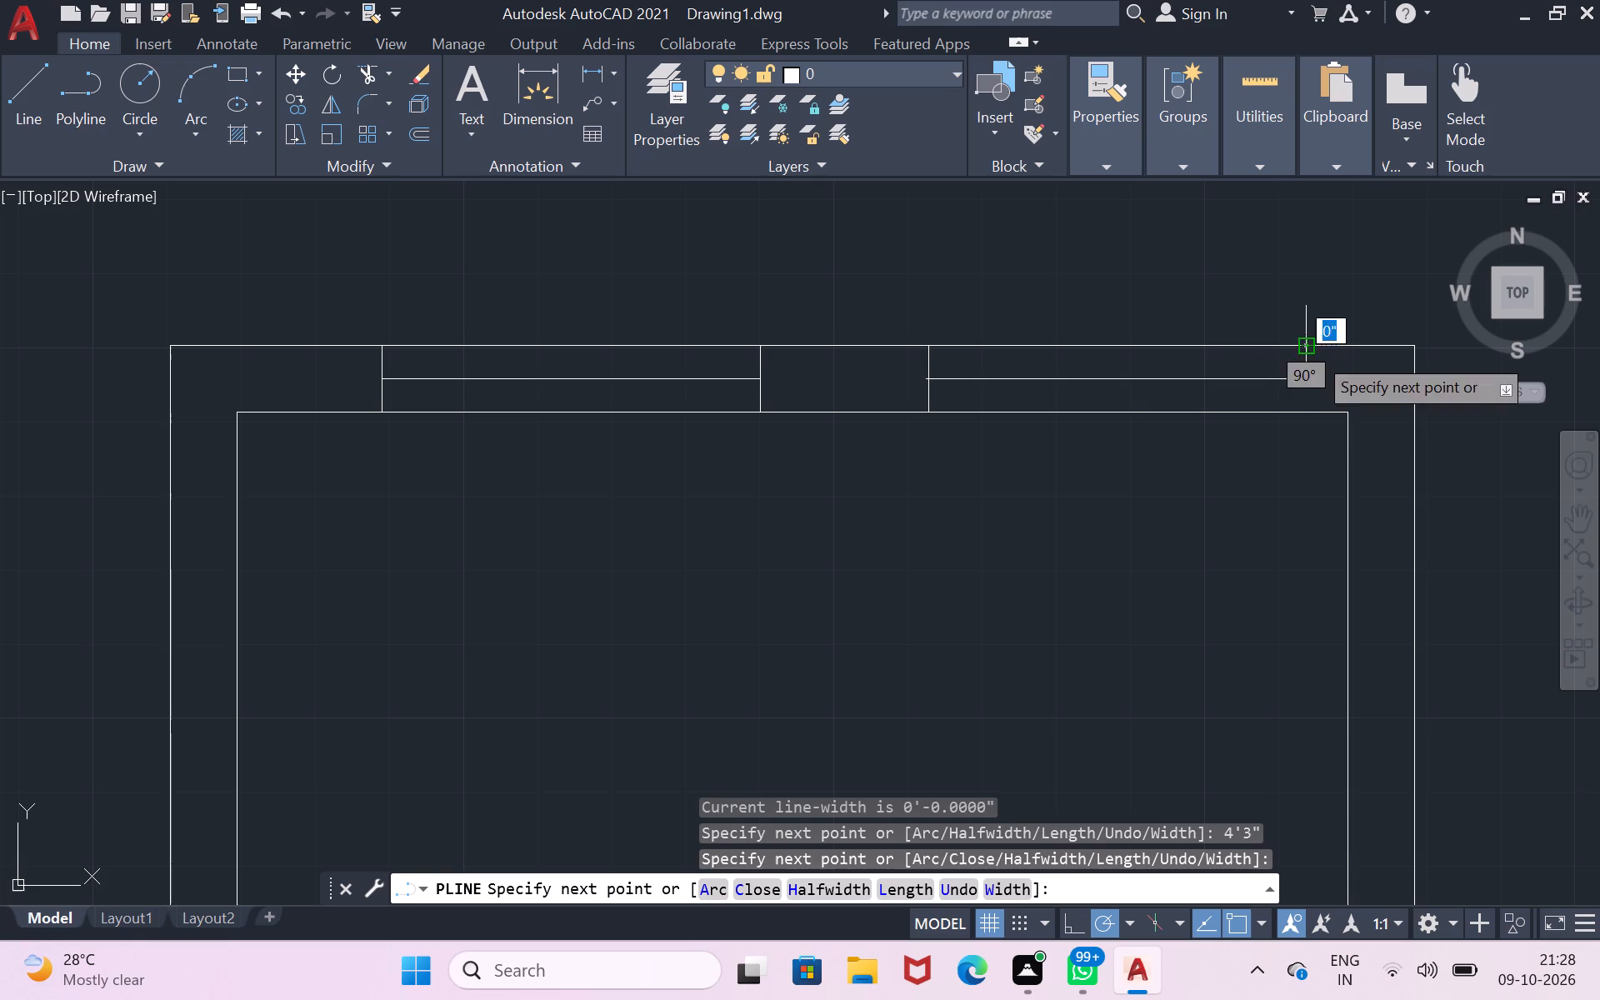
pyautogui.click(1312, 417)
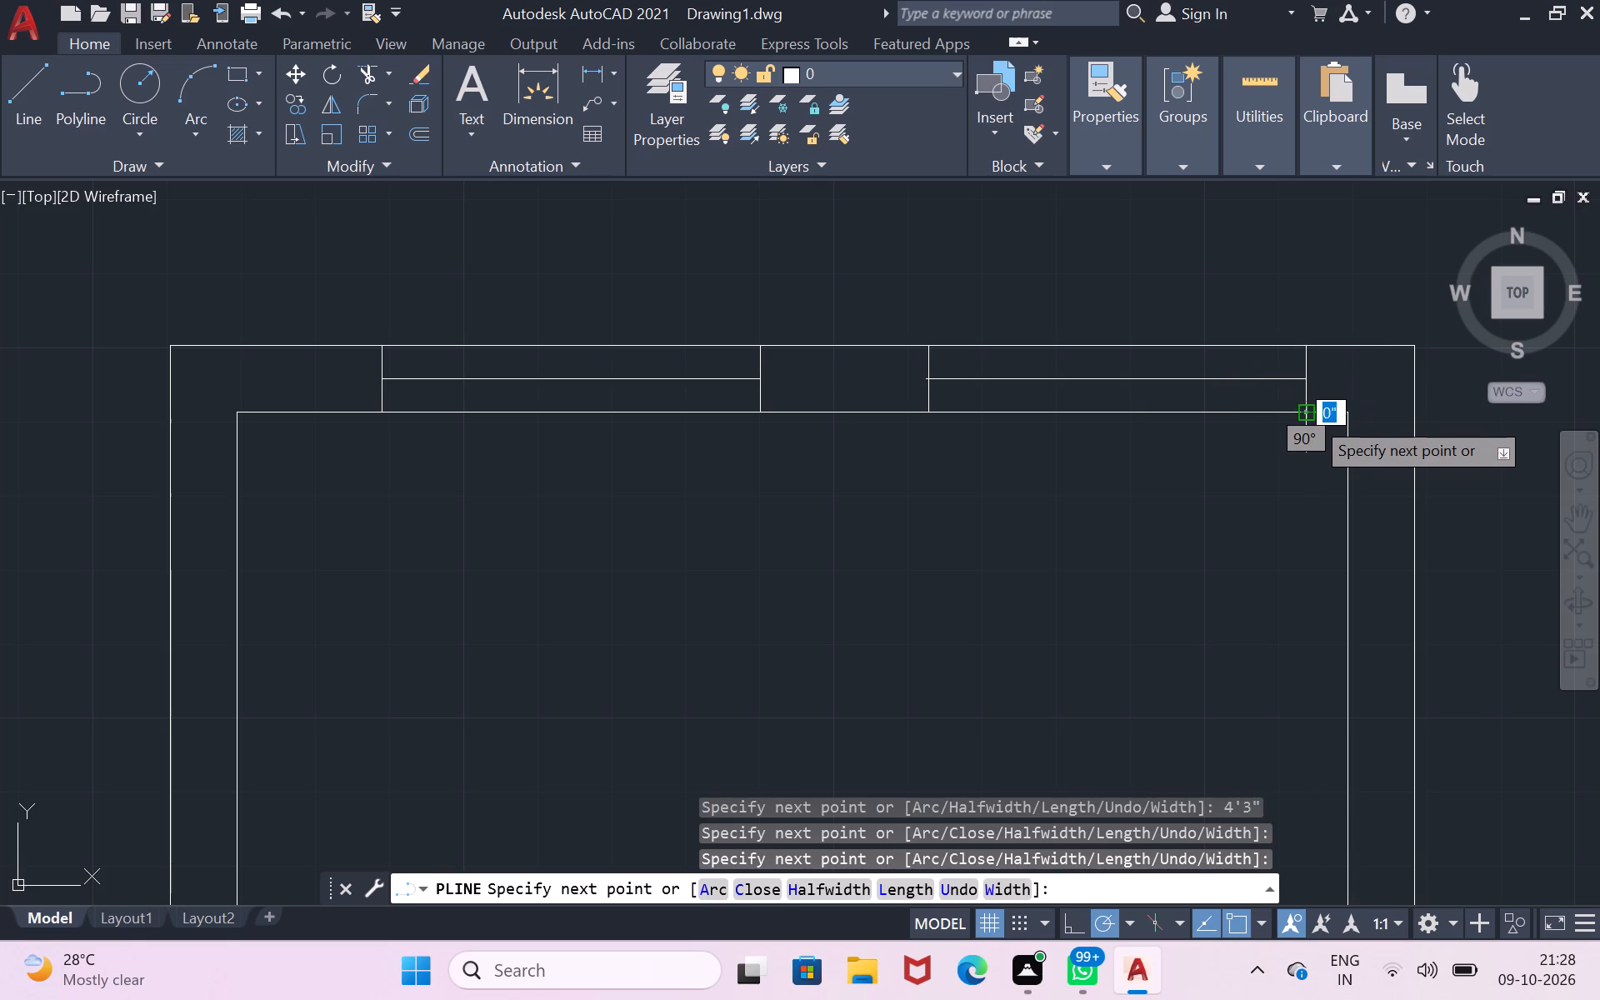
pyautogui.press('Return')
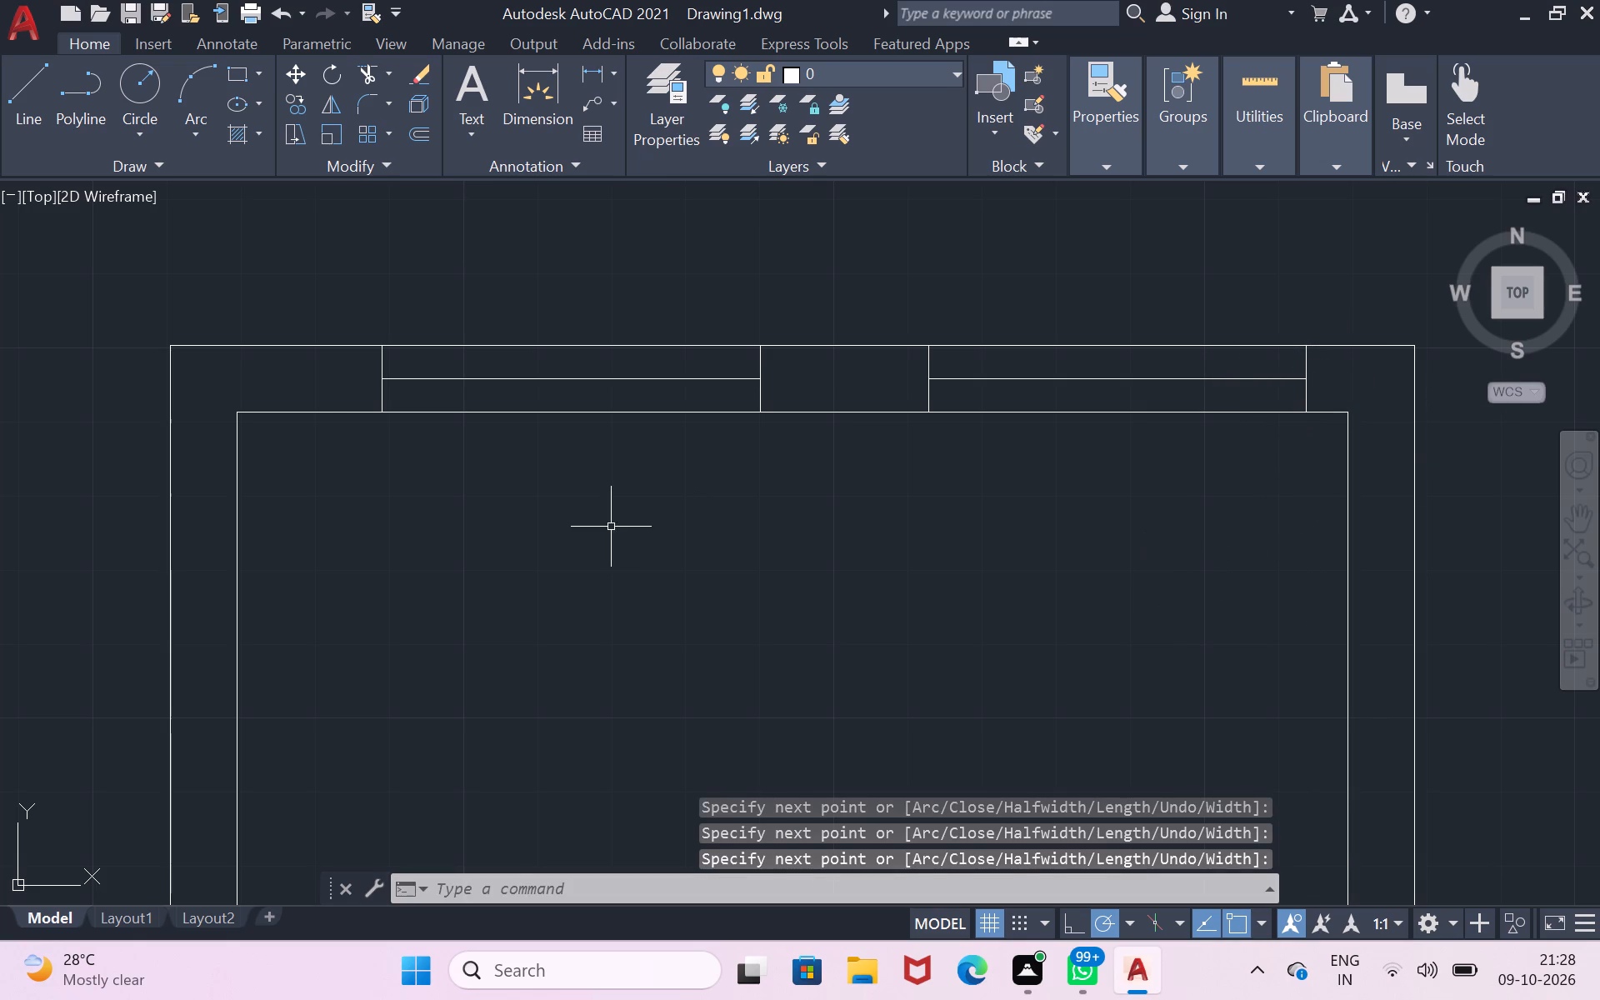
# Review the whole room outline, from the two north-wall windows down to the south wall.
pyautogui.scroll(-1, 612, 527)
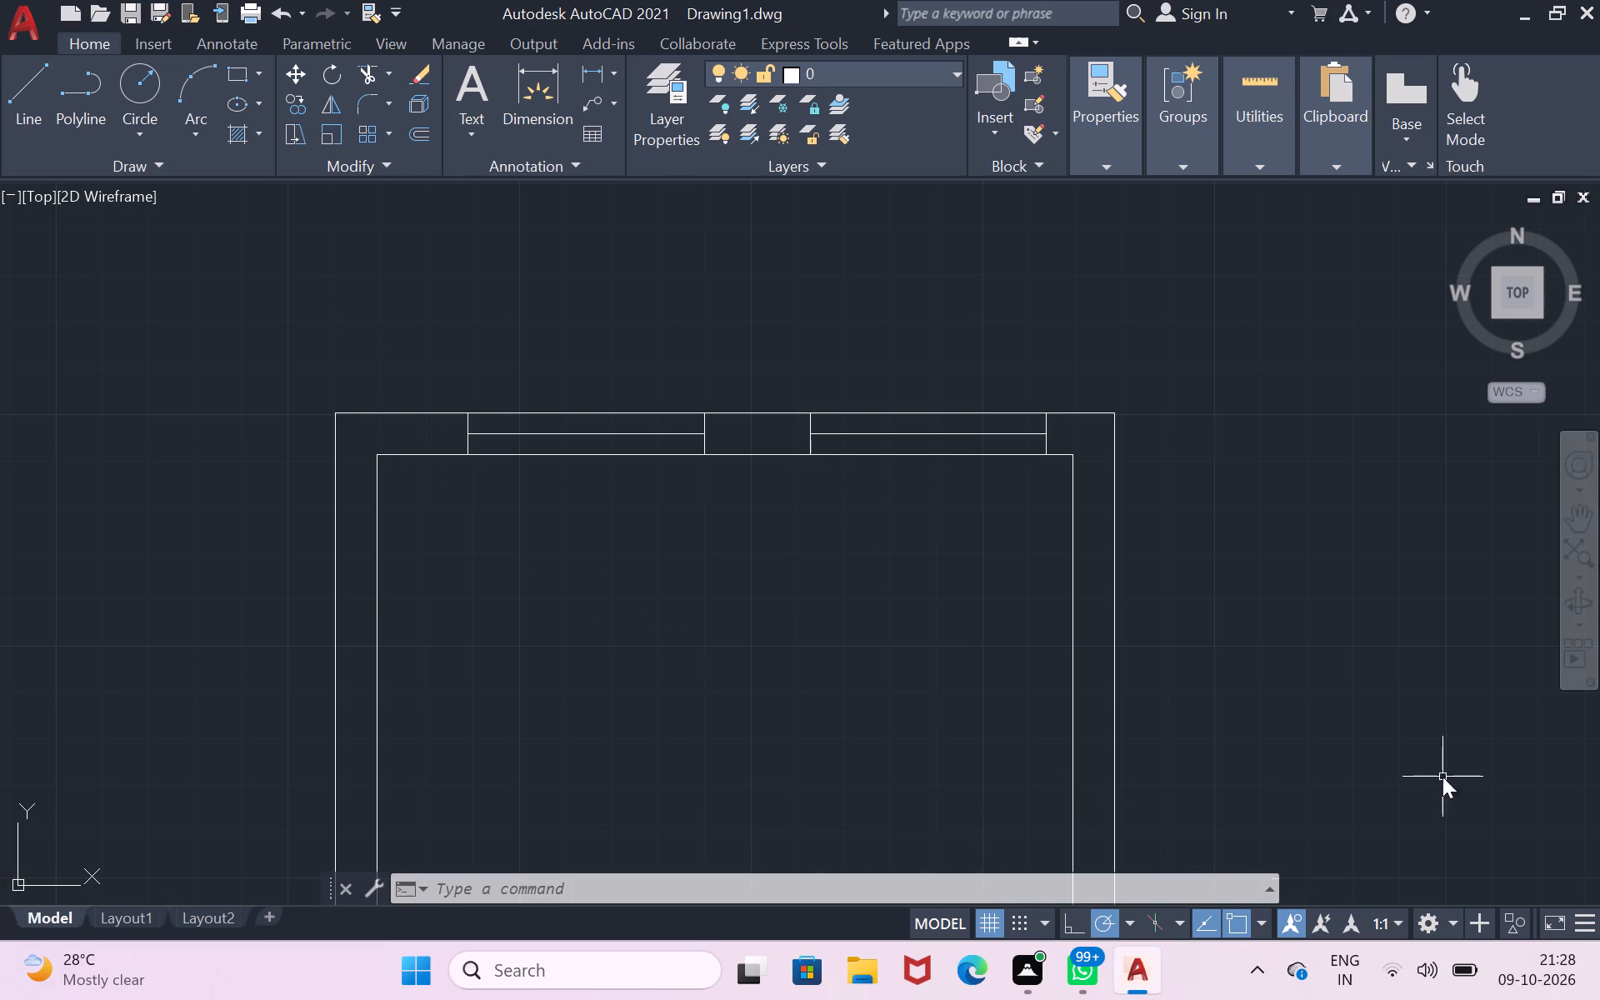
pyautogui.click(1570, 520)
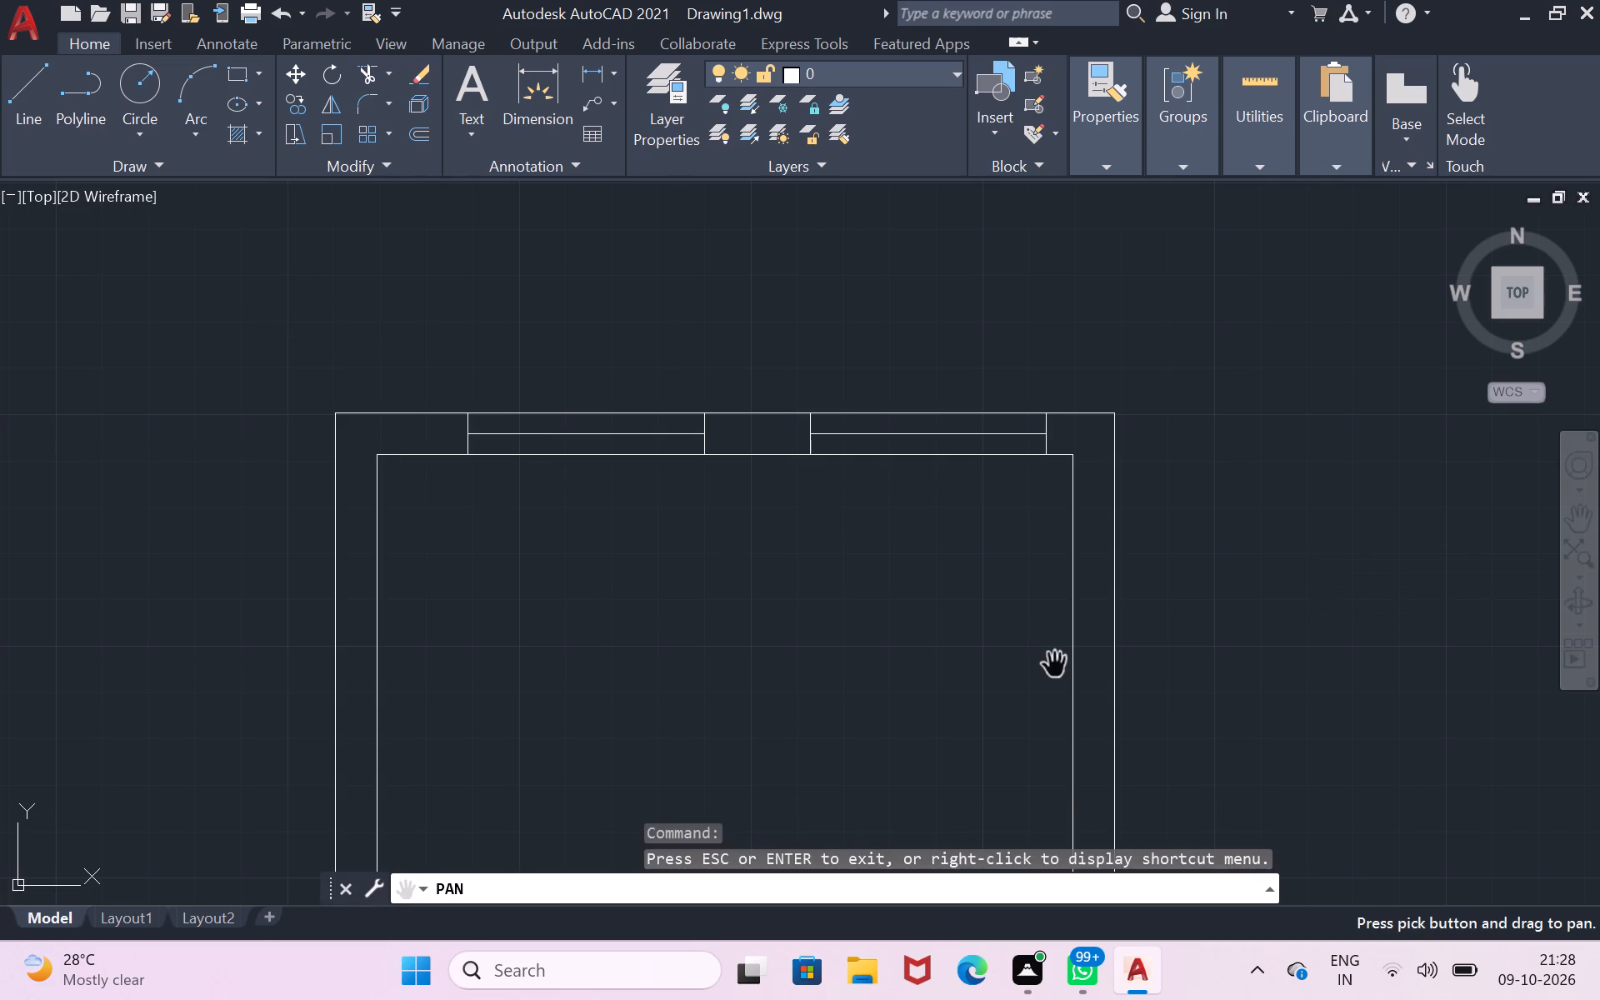
pyautogui.moveTo(1185, 637); pyautogui.dragTo(1192, 502)
pyautogui.moveTo(1192, 499); pyautogui.dragTo(1193, 487)
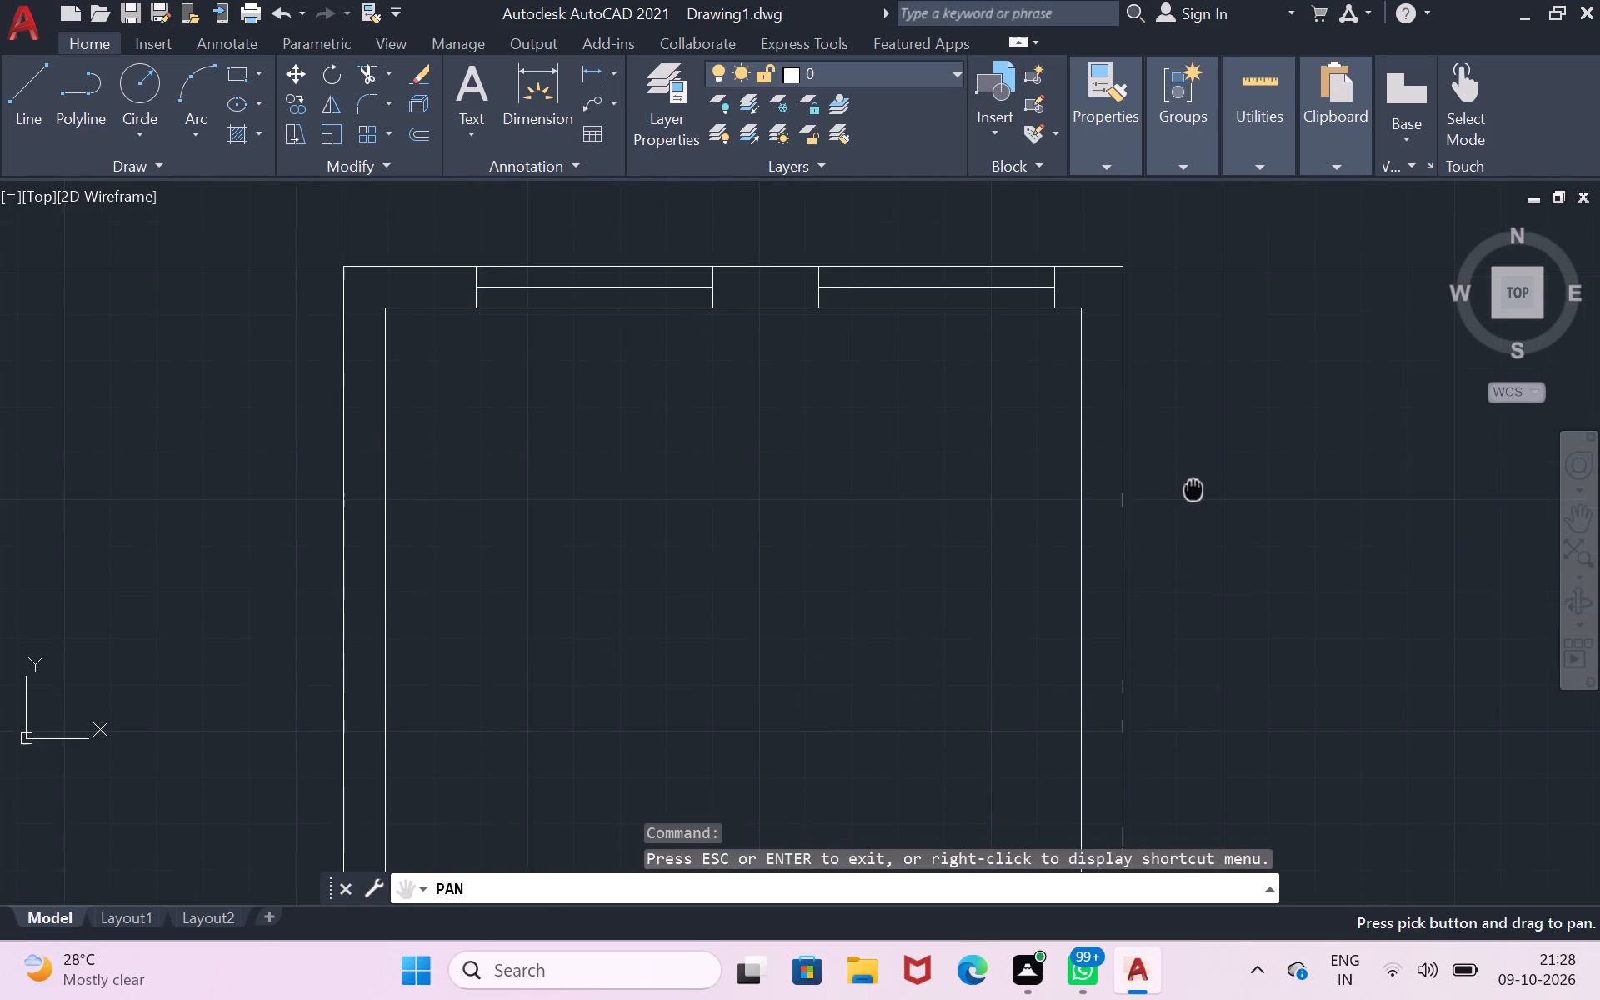
pyautogui.moveTo(1193, 487); pyautogui.dragTo(1196, 467)
pyautogui.moveTo(1179, 587); pyautogui.dragTo(1177, 563)
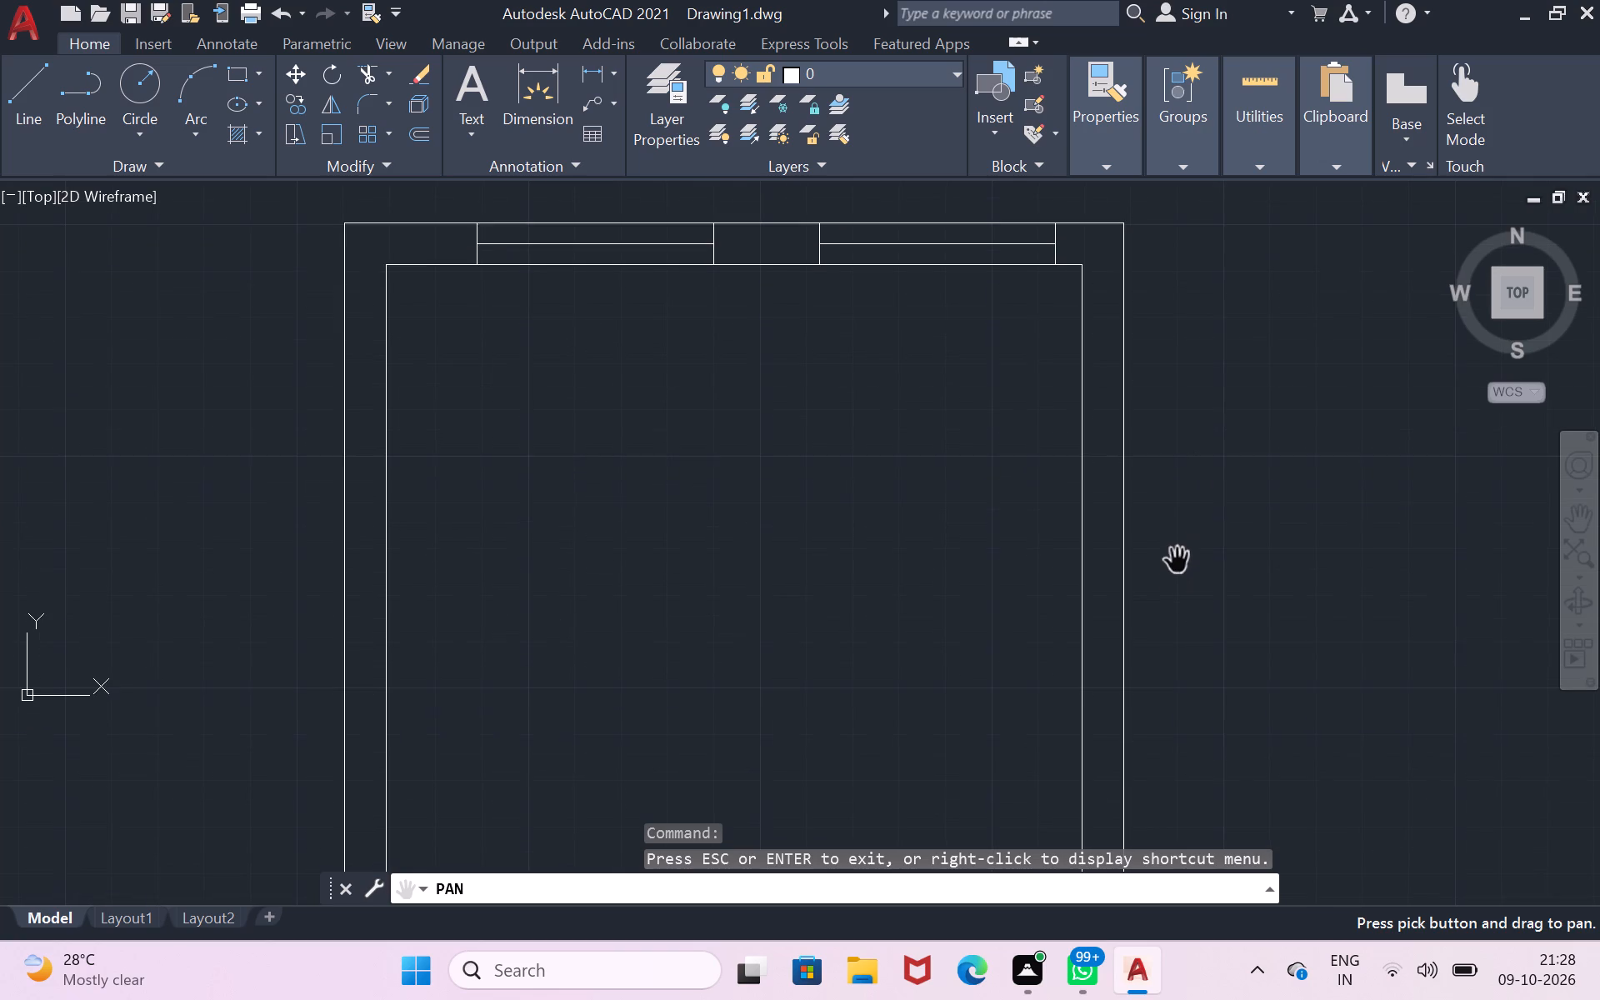
pyautogui.scroll(-1, 1177, 560)
pyautogui.moveTo(1177, 580); pyautogui.dragTo(1142, 541)
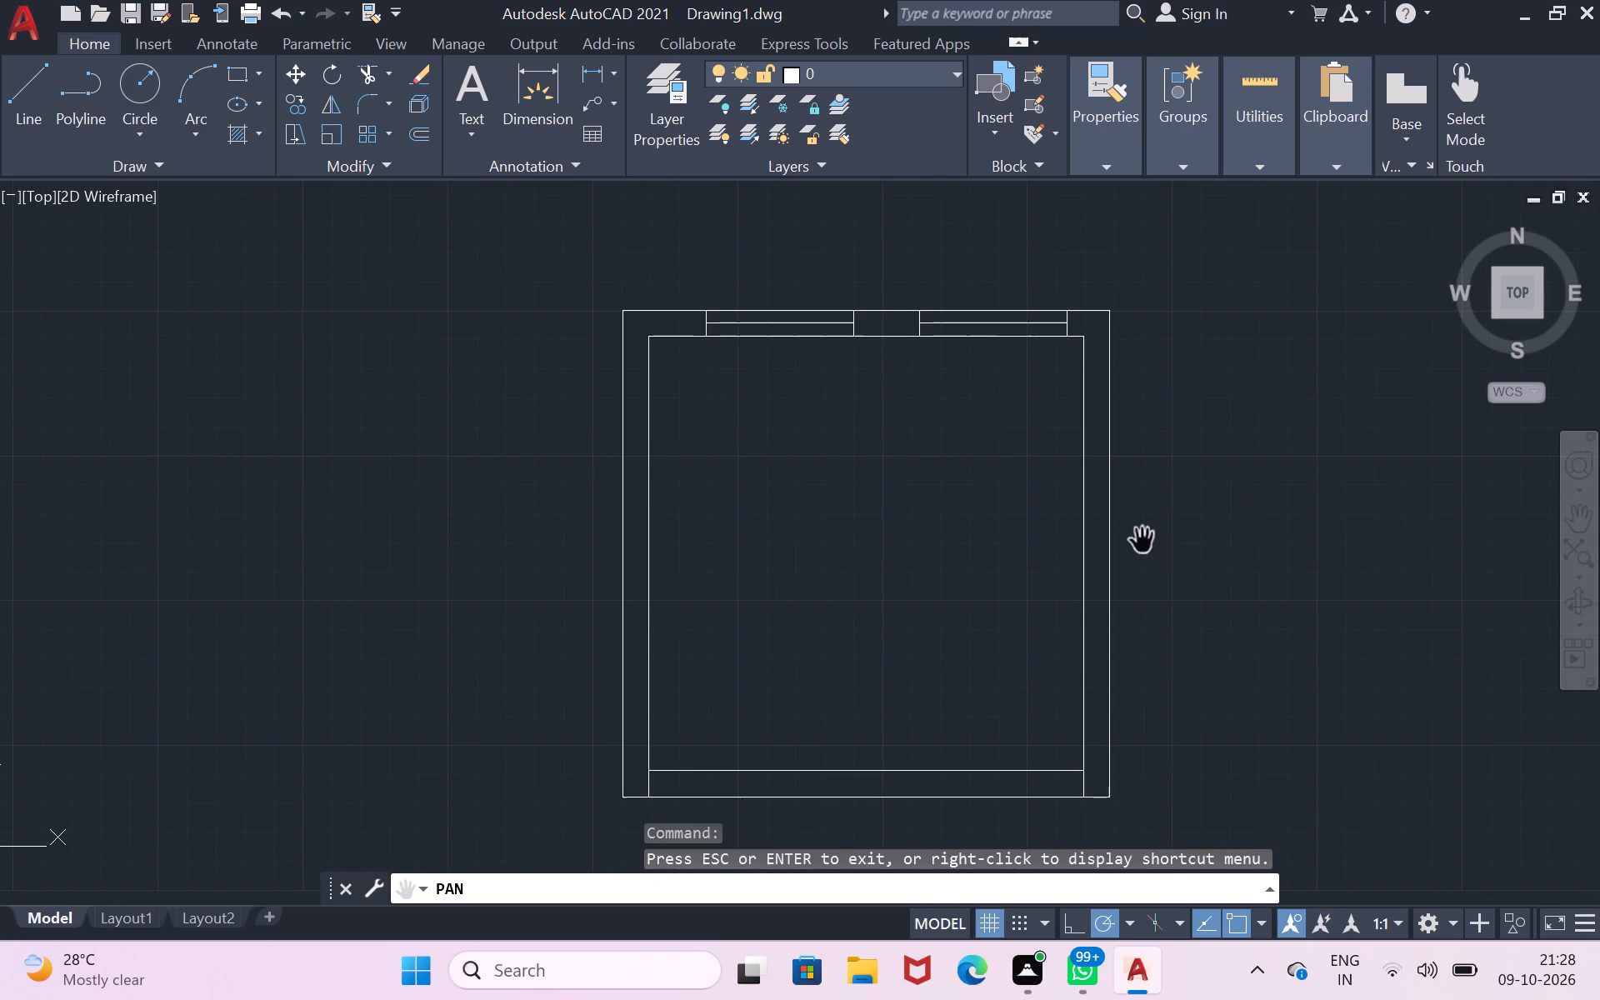
pyautogui.moveTo(899, 498); pyautogui.dragTo(797, 463)
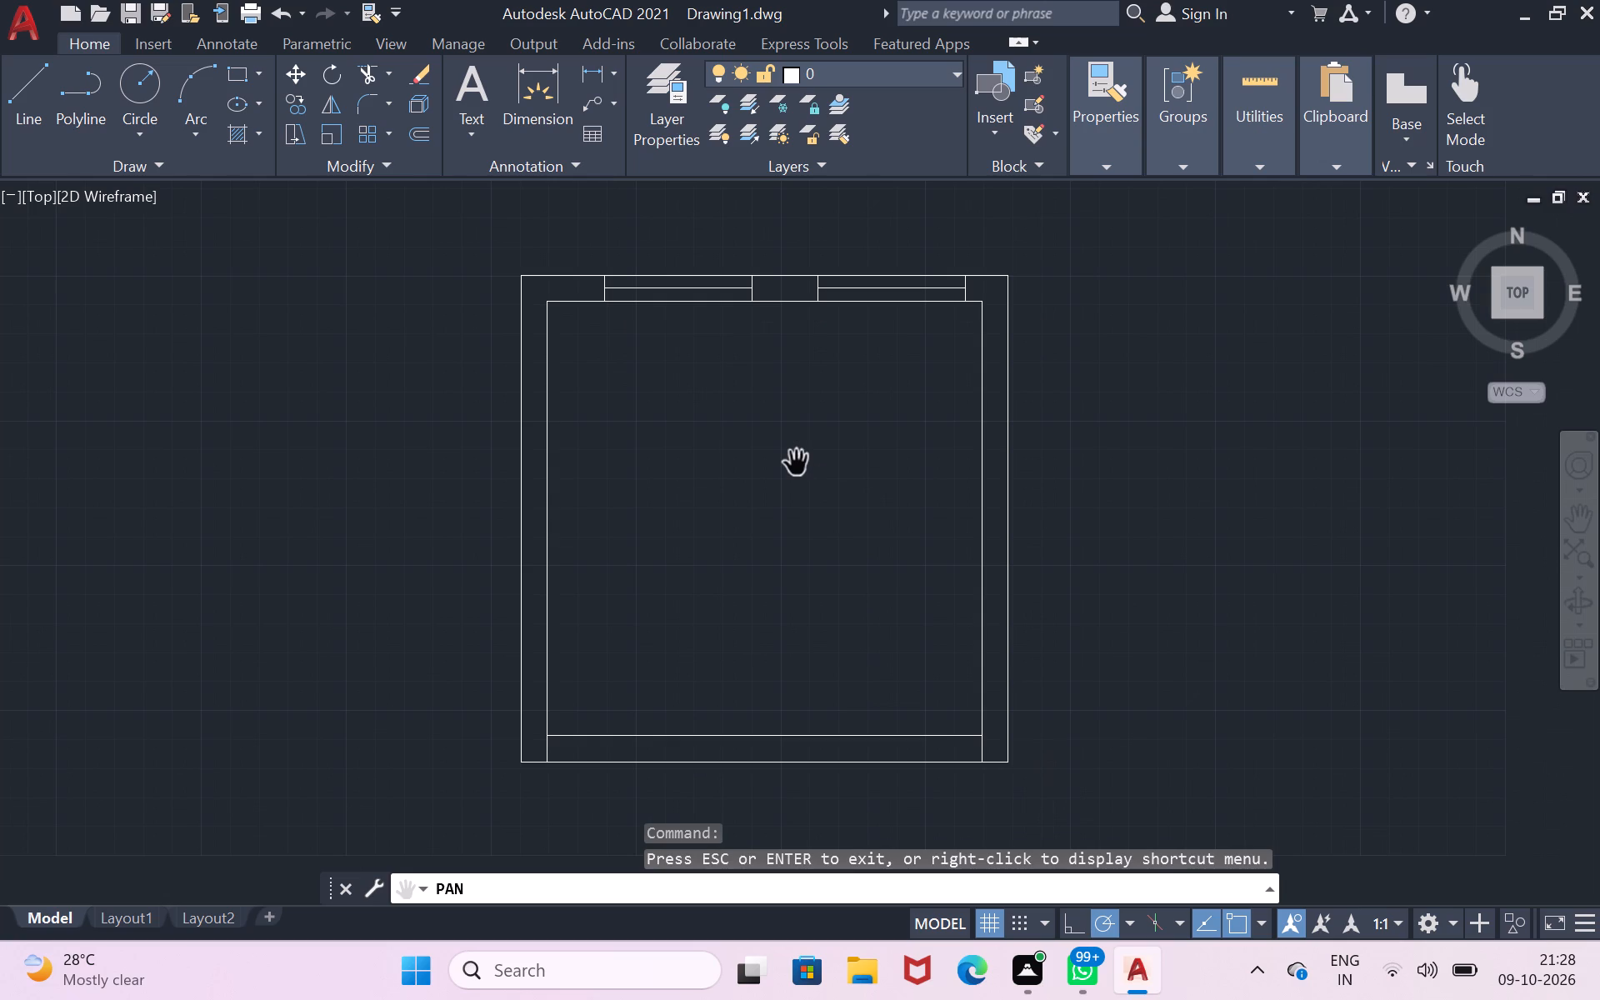
pyautogui.scroll(1, 902, 581)
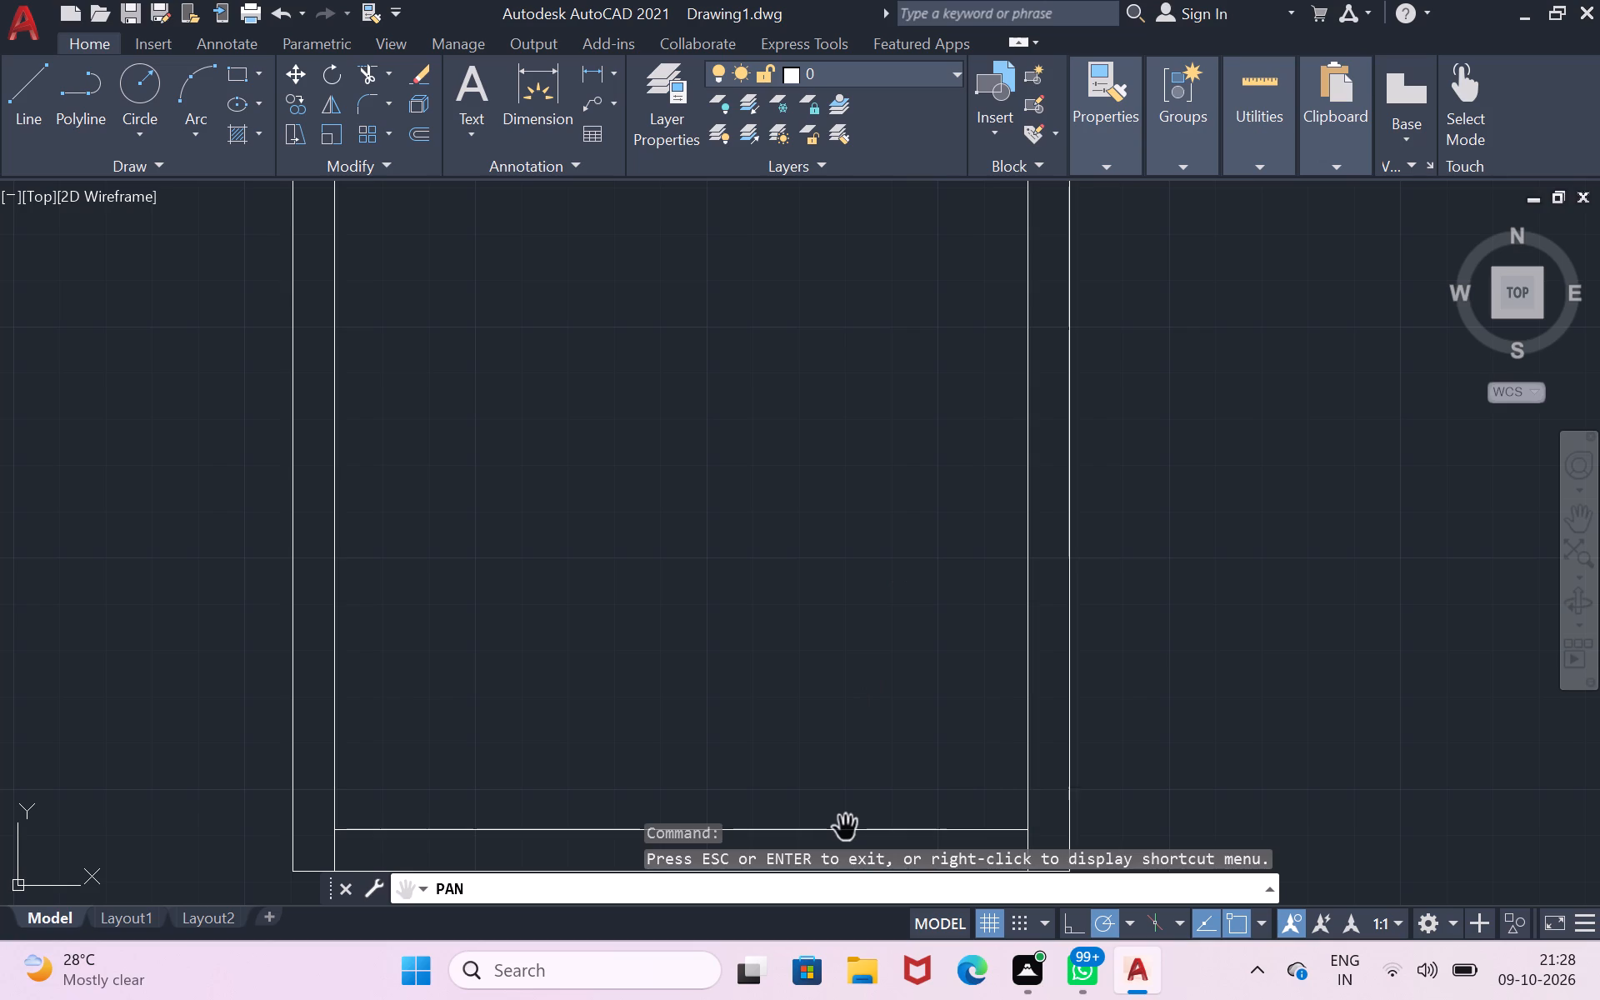
pyautogui.scroll(-1, 812, 647)
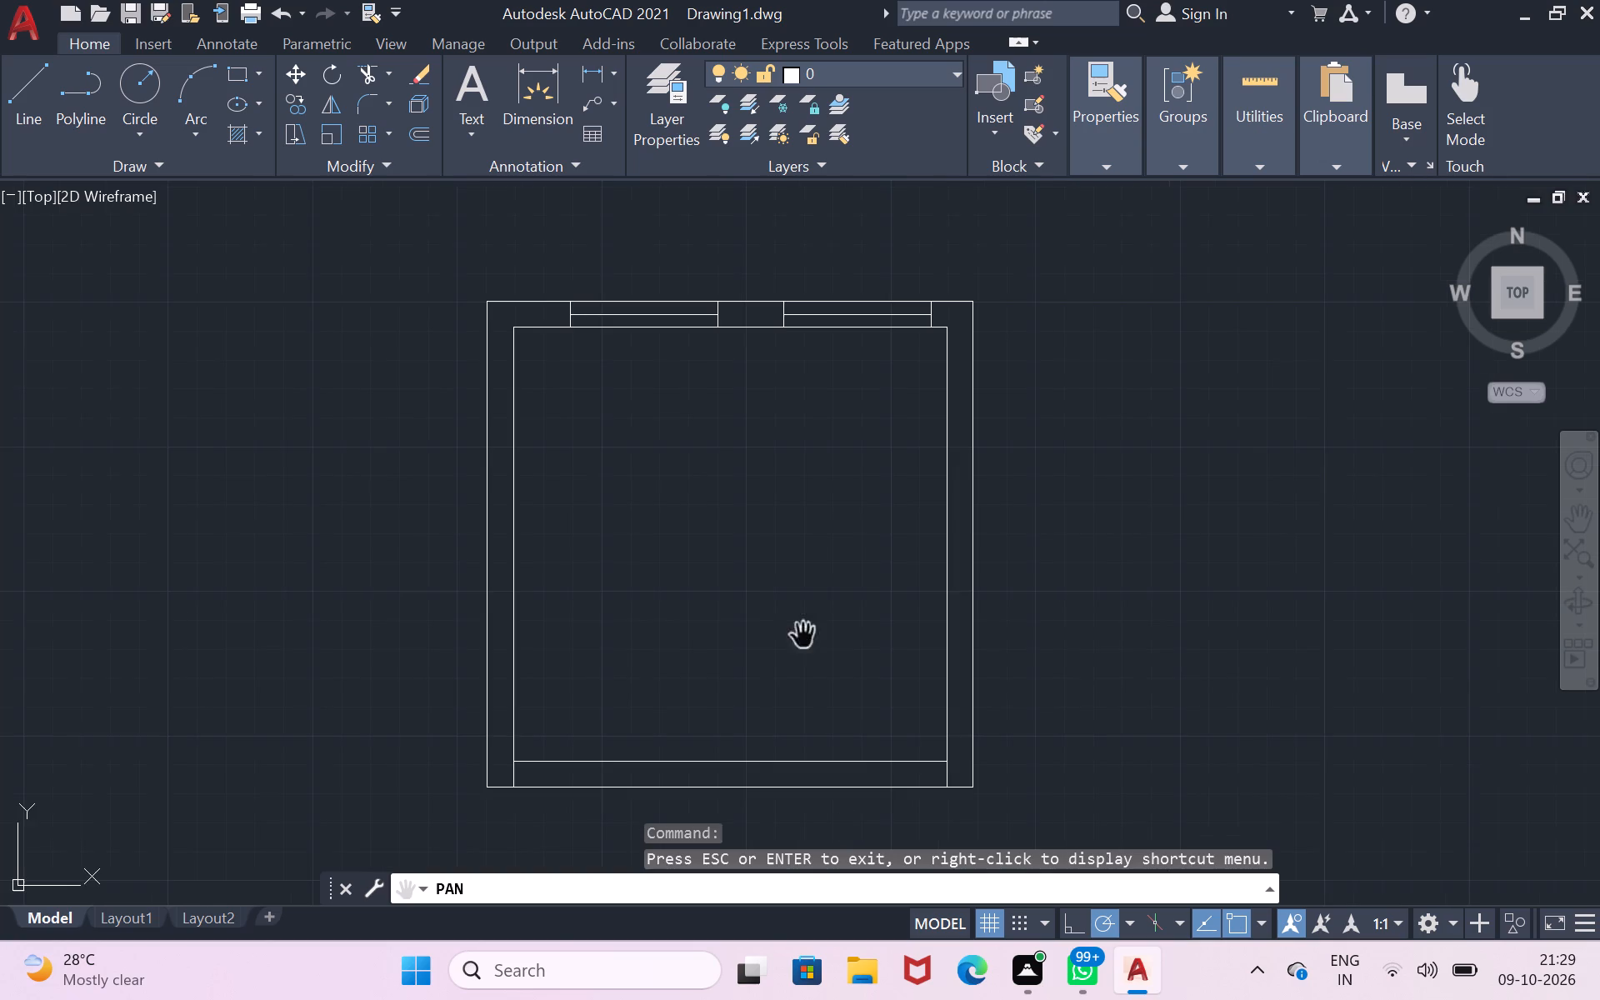
pyautogui.moveTo(767, 611); pyautogui.dragTo(869, 612)
pyautogui.scroll(1, 869, 612)
pyautogui.scroll(-1, 869, 612)
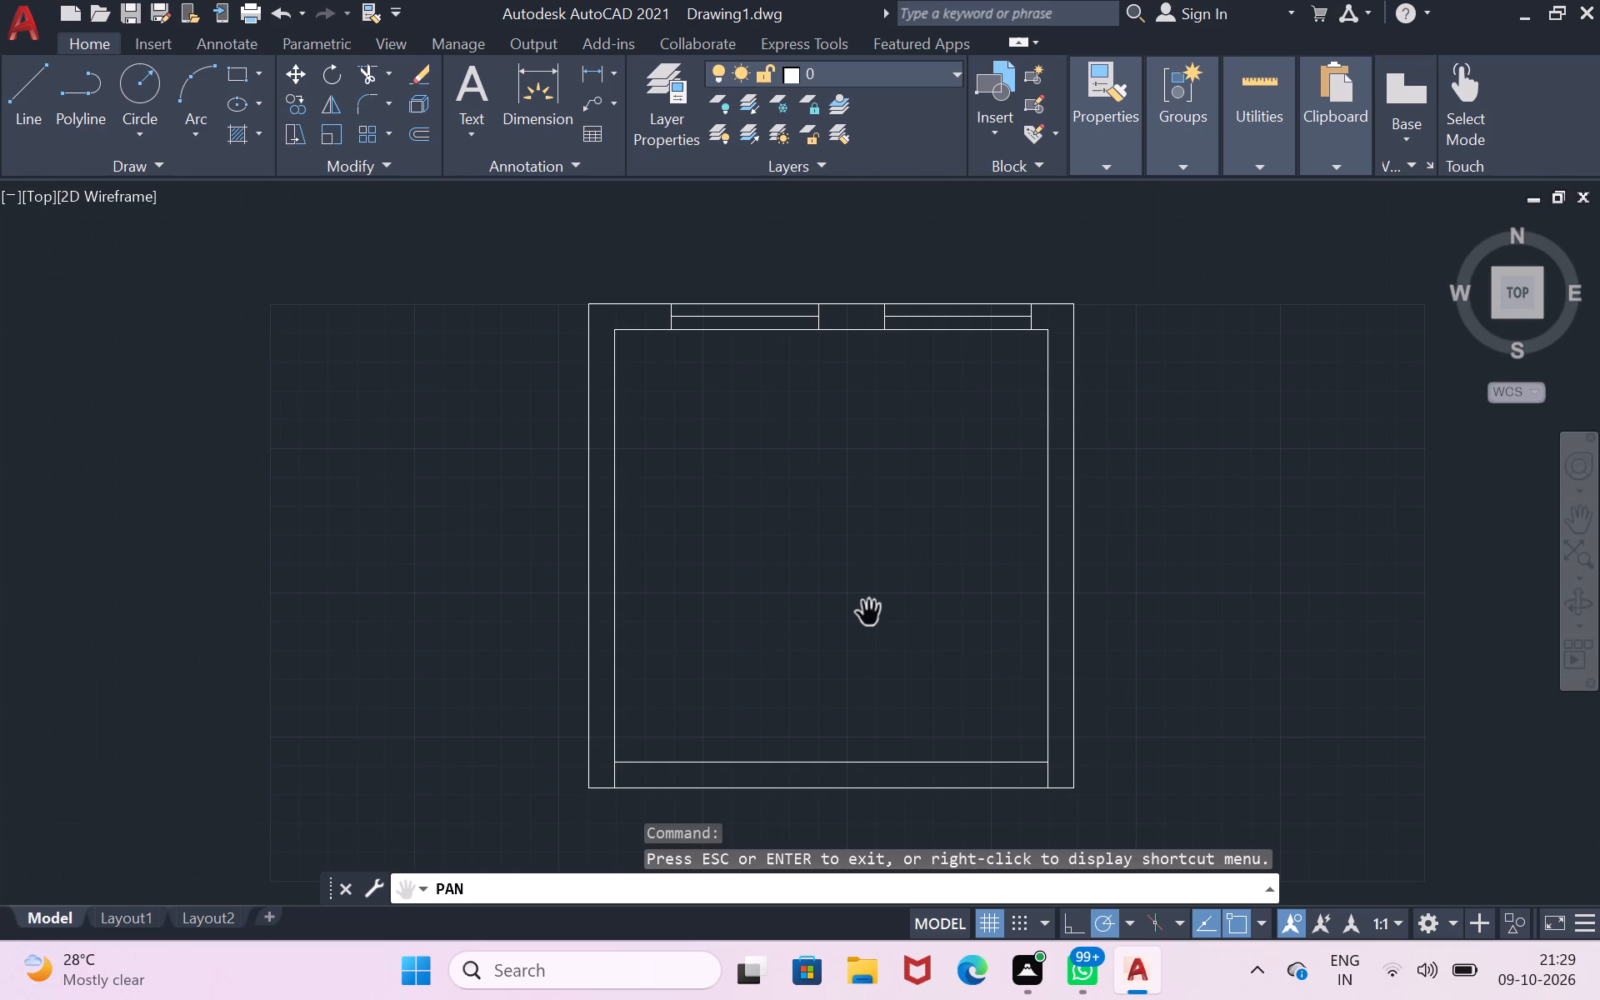
pyautogui.scroll(1, 804, 604)
pyautogui.scroll(-1, 804, 604)
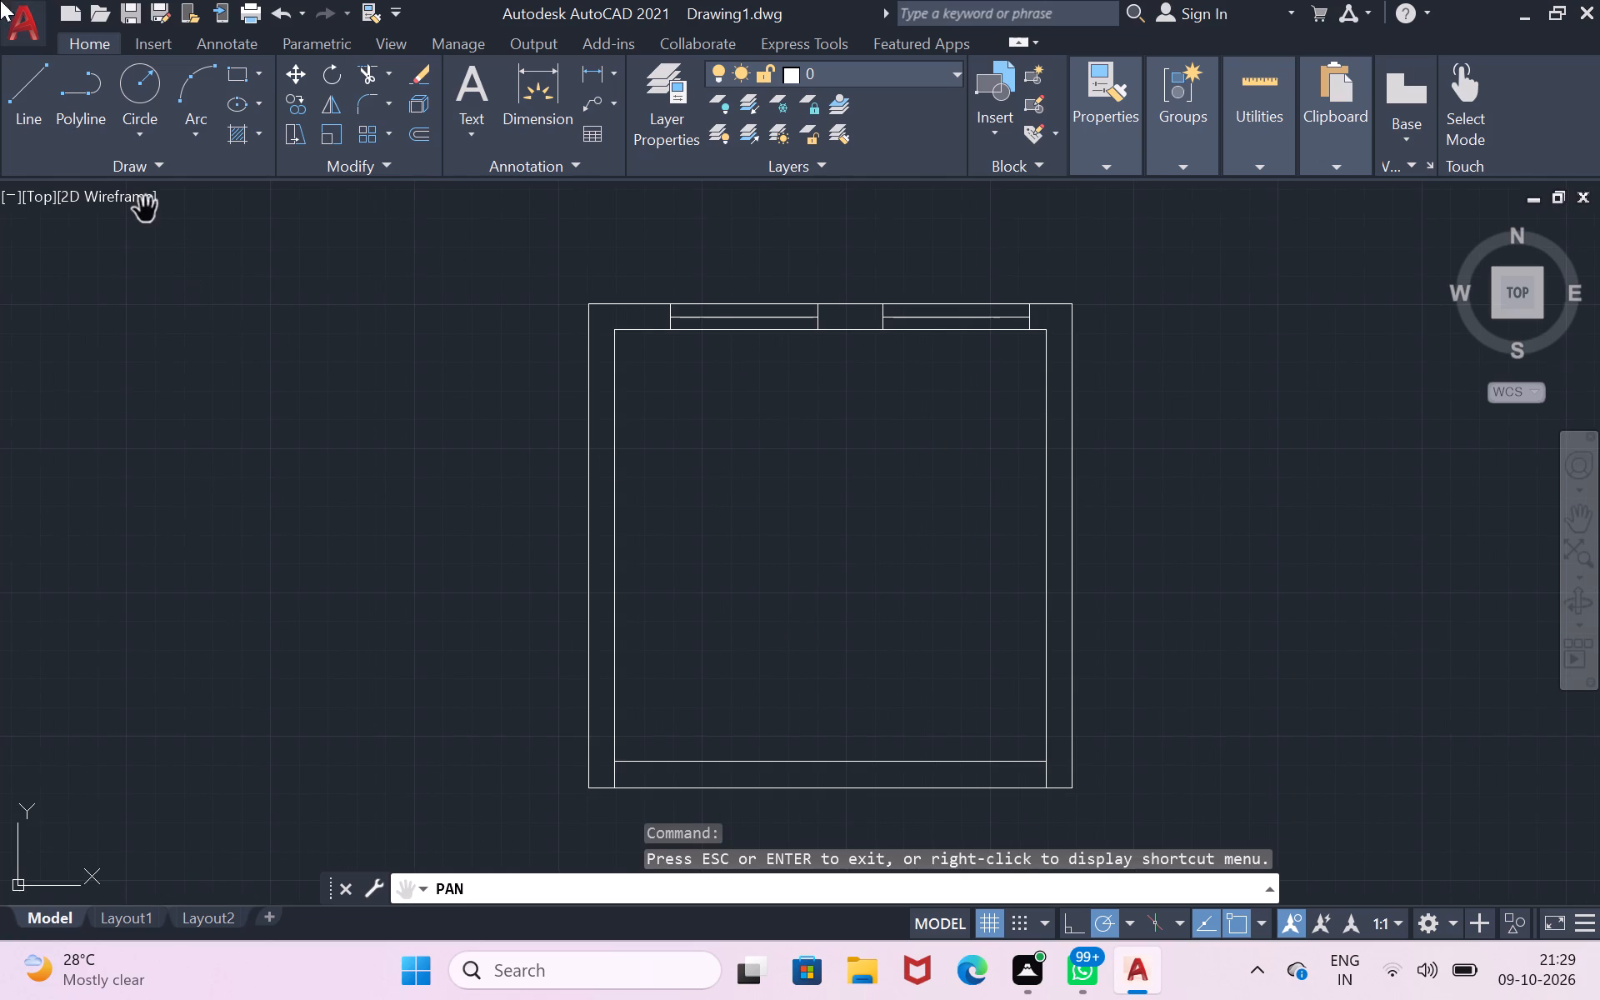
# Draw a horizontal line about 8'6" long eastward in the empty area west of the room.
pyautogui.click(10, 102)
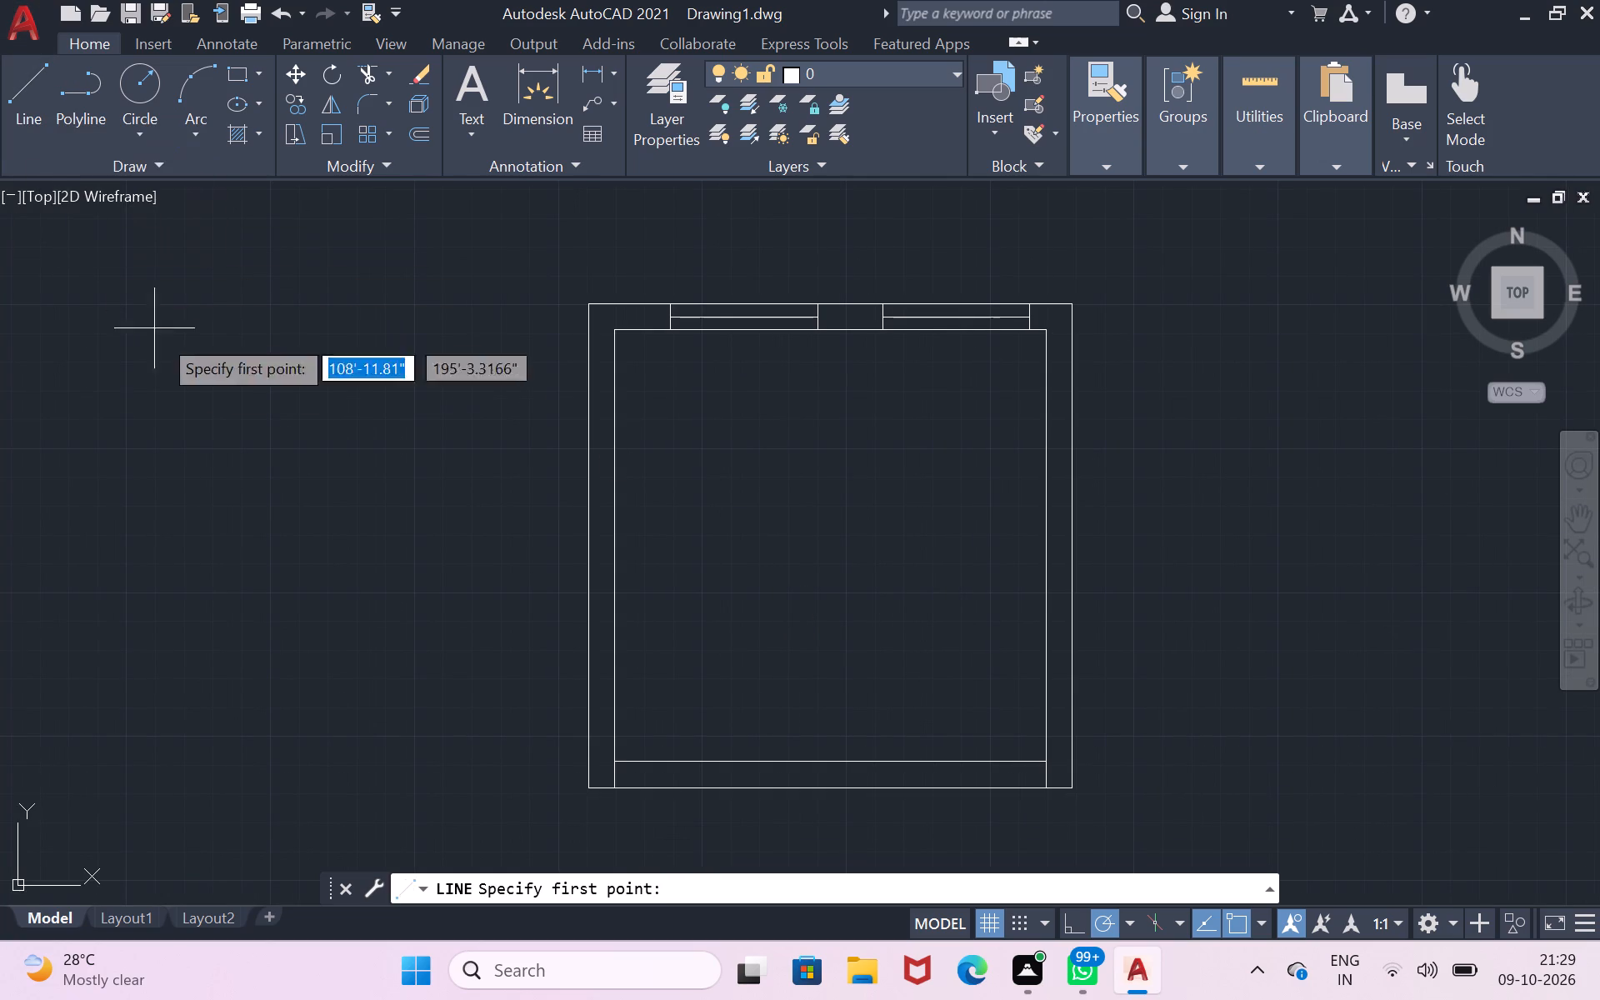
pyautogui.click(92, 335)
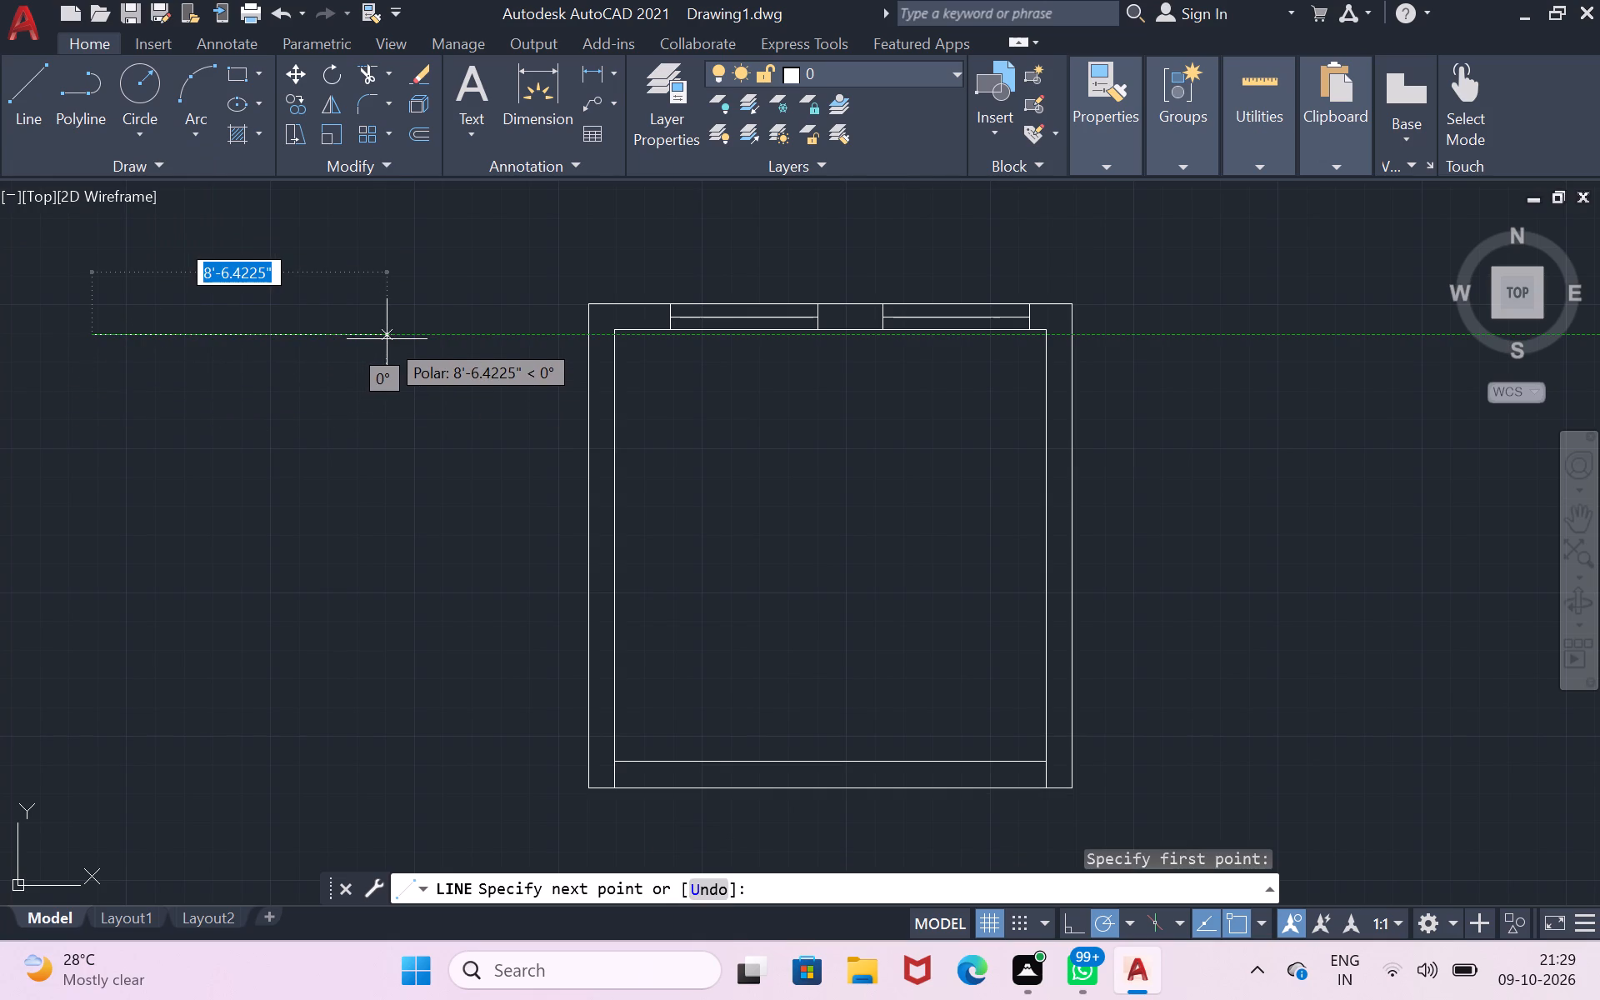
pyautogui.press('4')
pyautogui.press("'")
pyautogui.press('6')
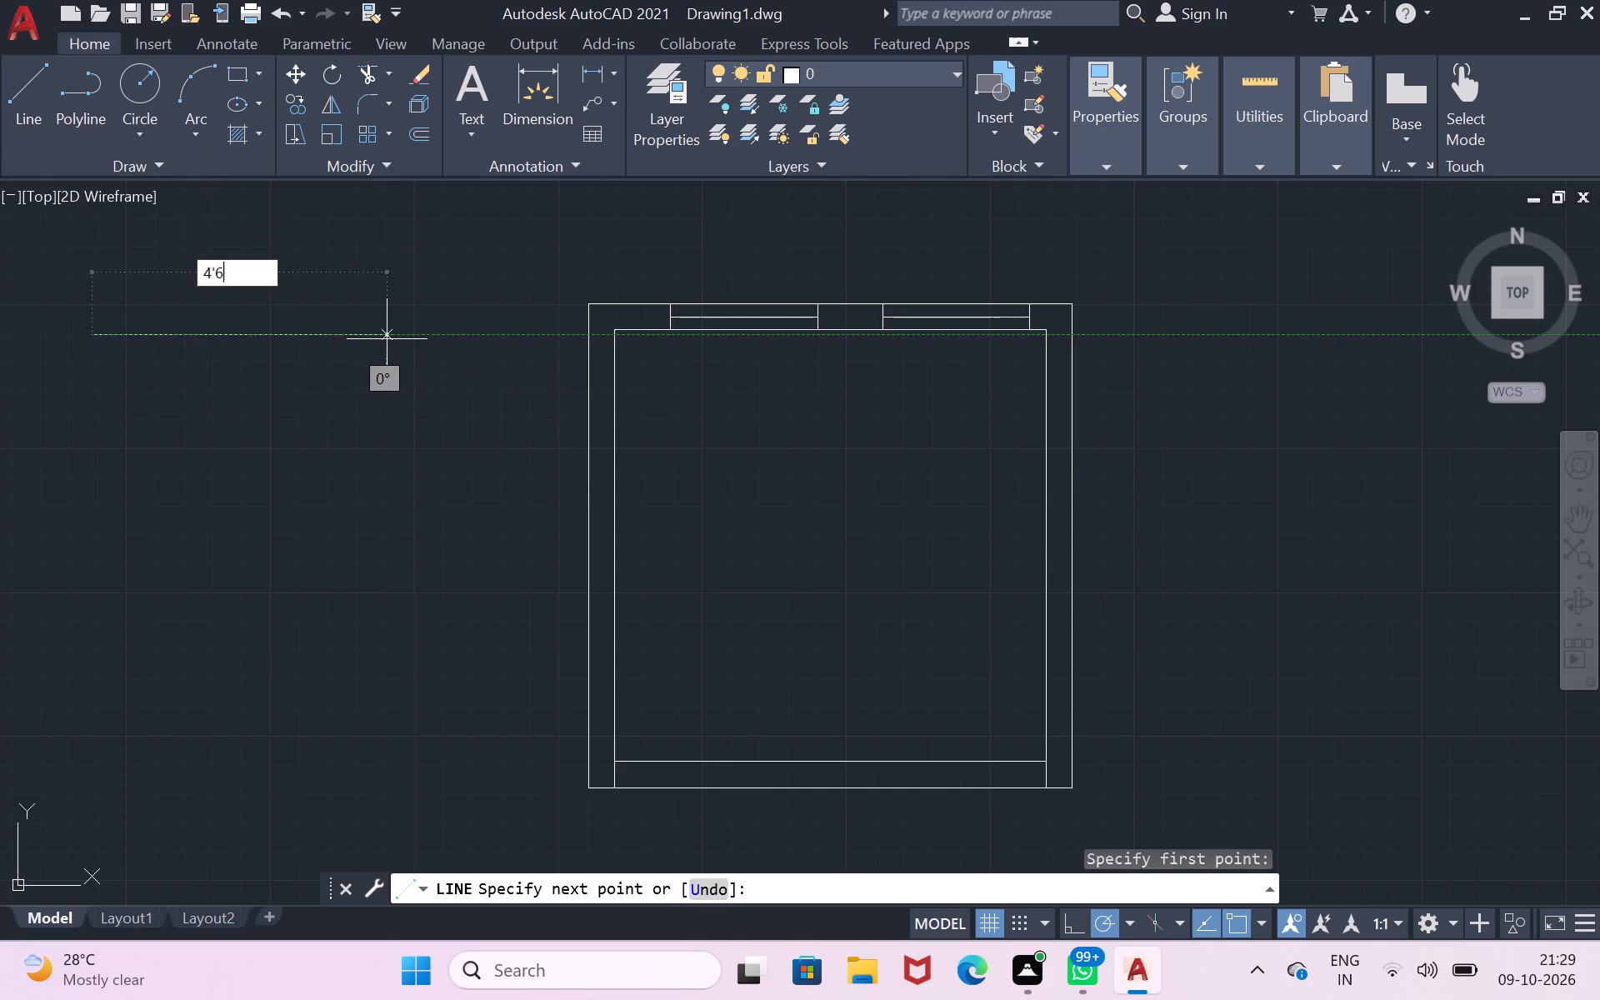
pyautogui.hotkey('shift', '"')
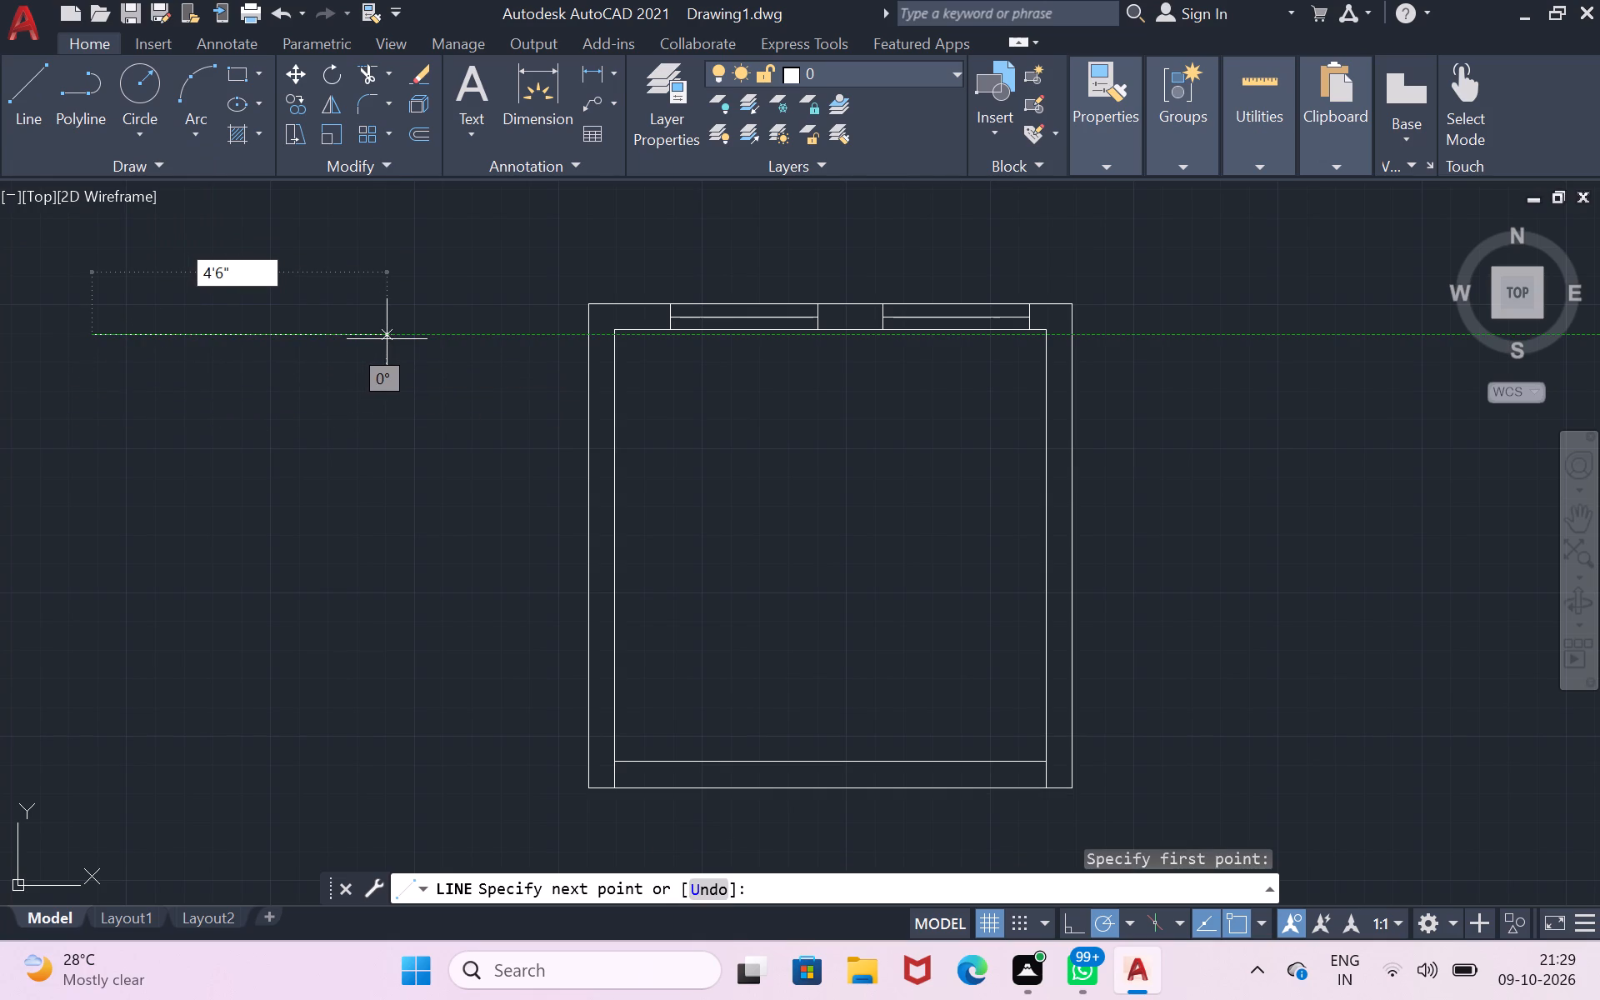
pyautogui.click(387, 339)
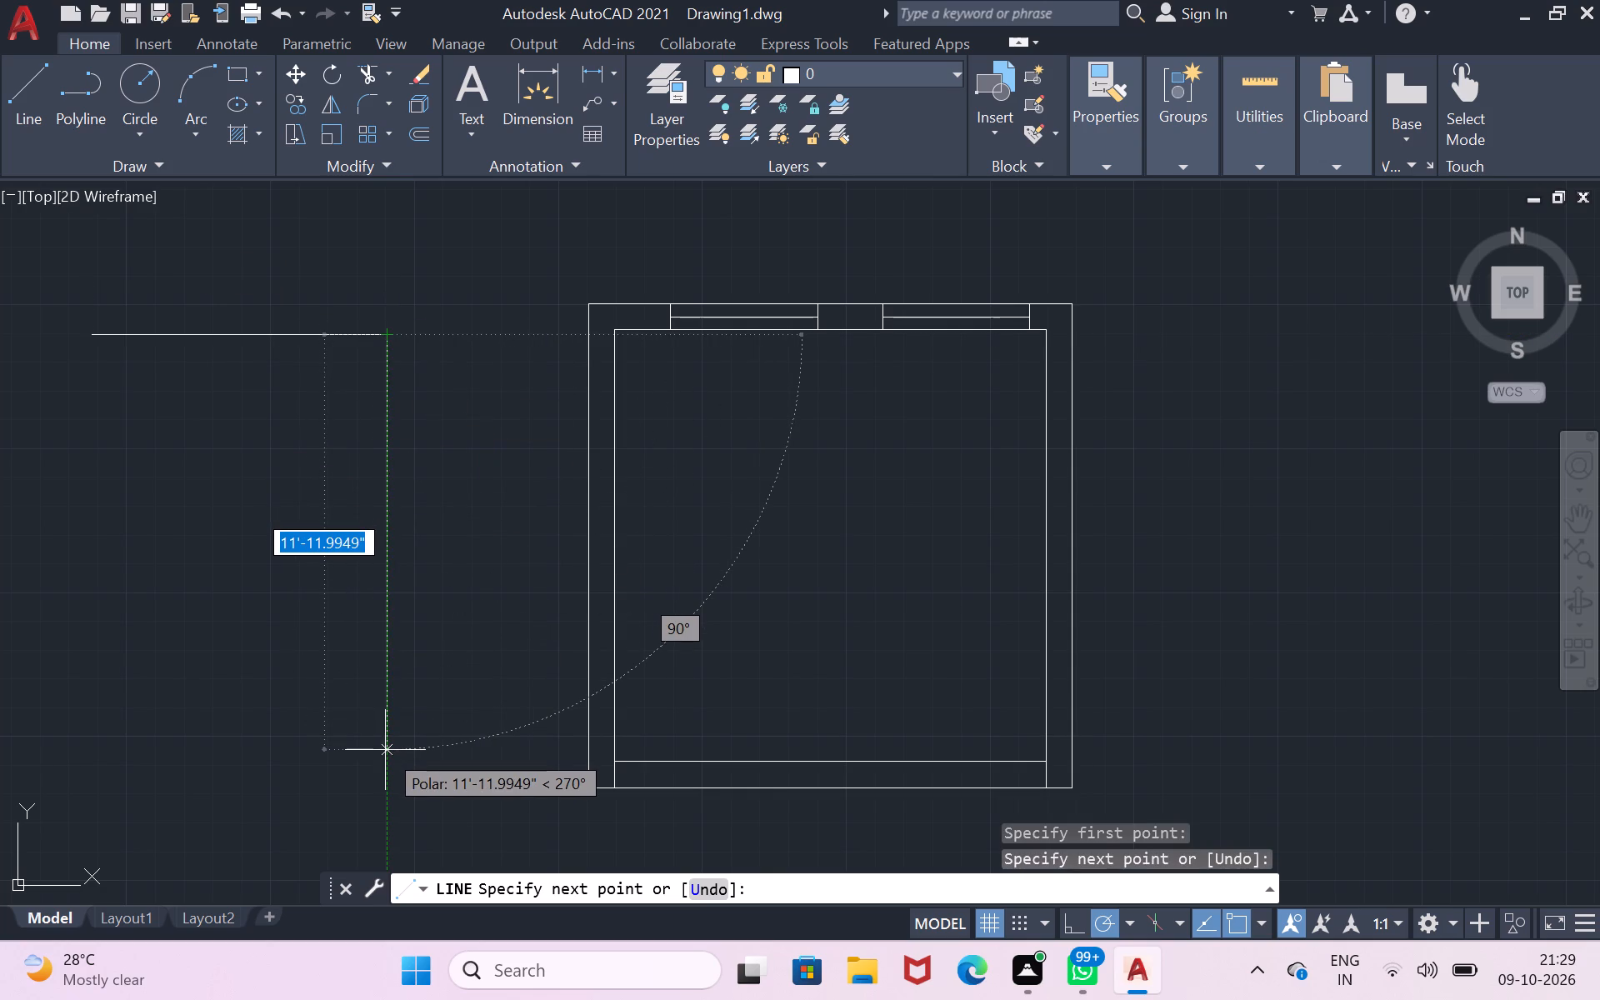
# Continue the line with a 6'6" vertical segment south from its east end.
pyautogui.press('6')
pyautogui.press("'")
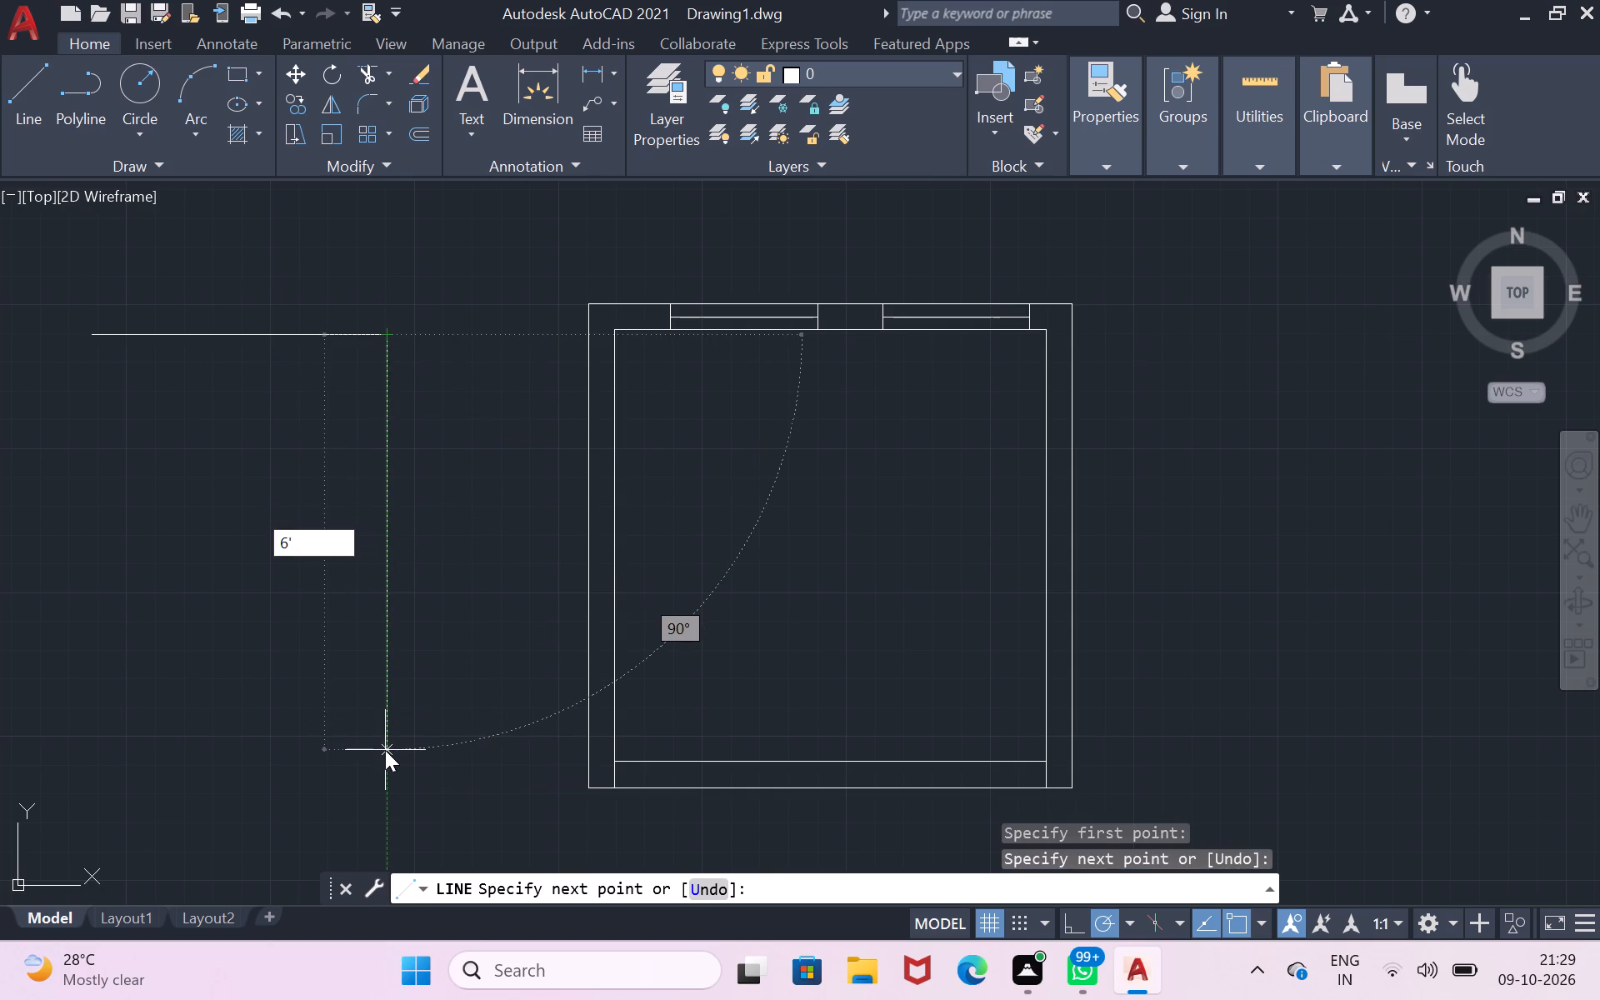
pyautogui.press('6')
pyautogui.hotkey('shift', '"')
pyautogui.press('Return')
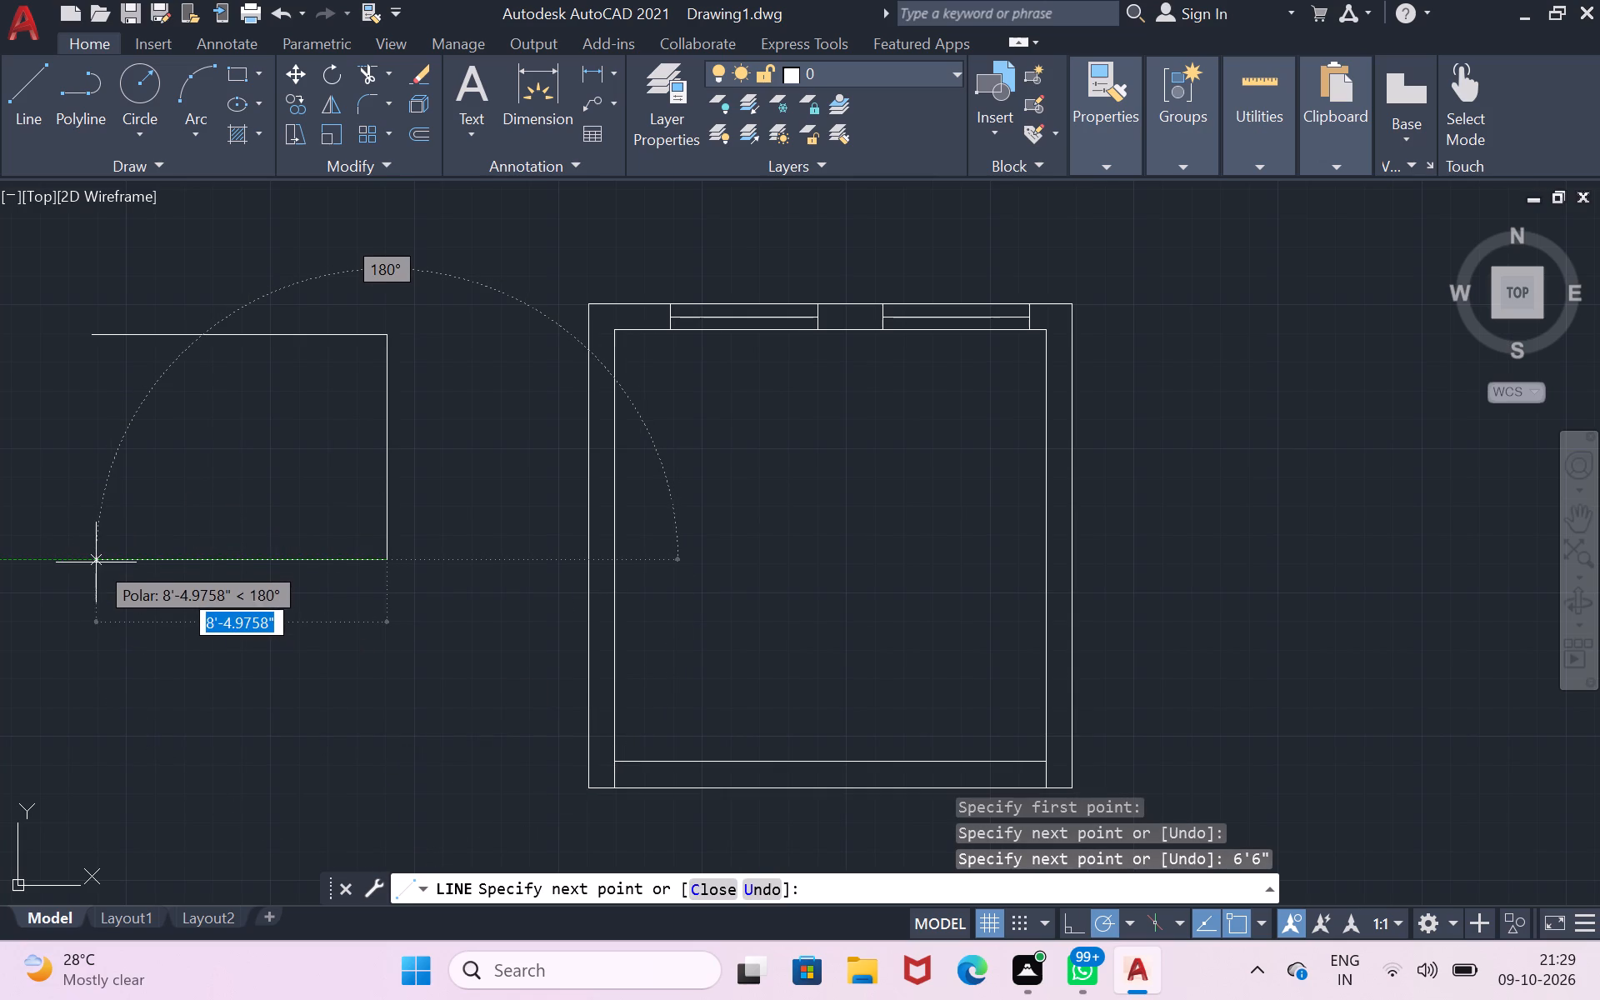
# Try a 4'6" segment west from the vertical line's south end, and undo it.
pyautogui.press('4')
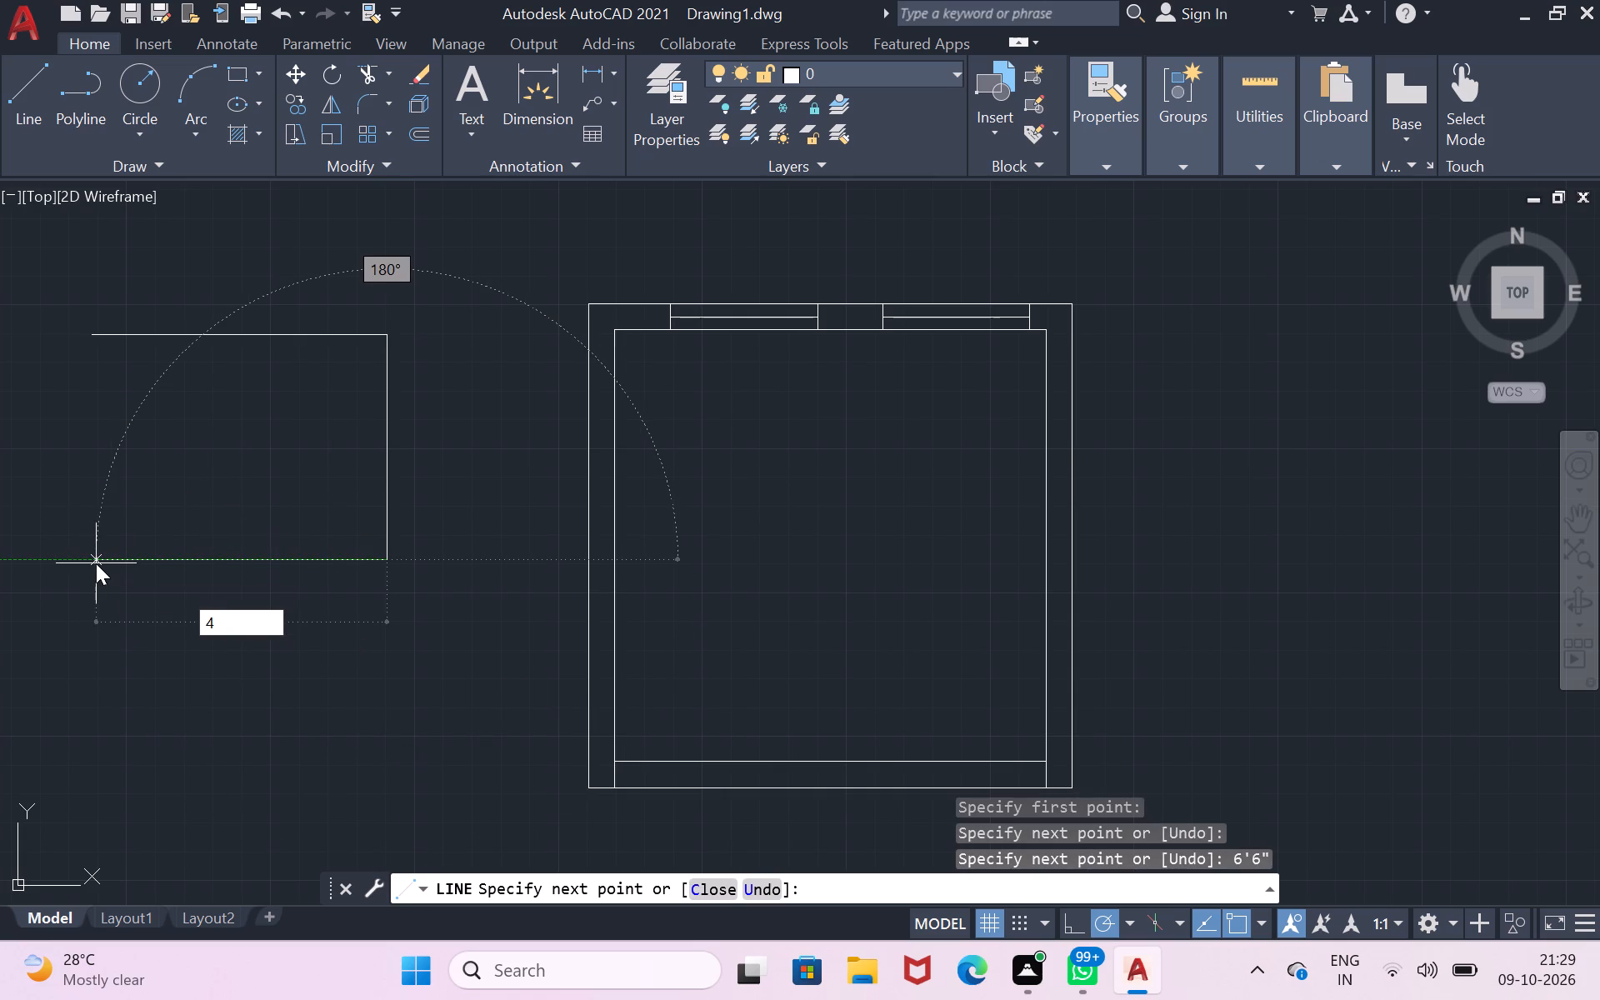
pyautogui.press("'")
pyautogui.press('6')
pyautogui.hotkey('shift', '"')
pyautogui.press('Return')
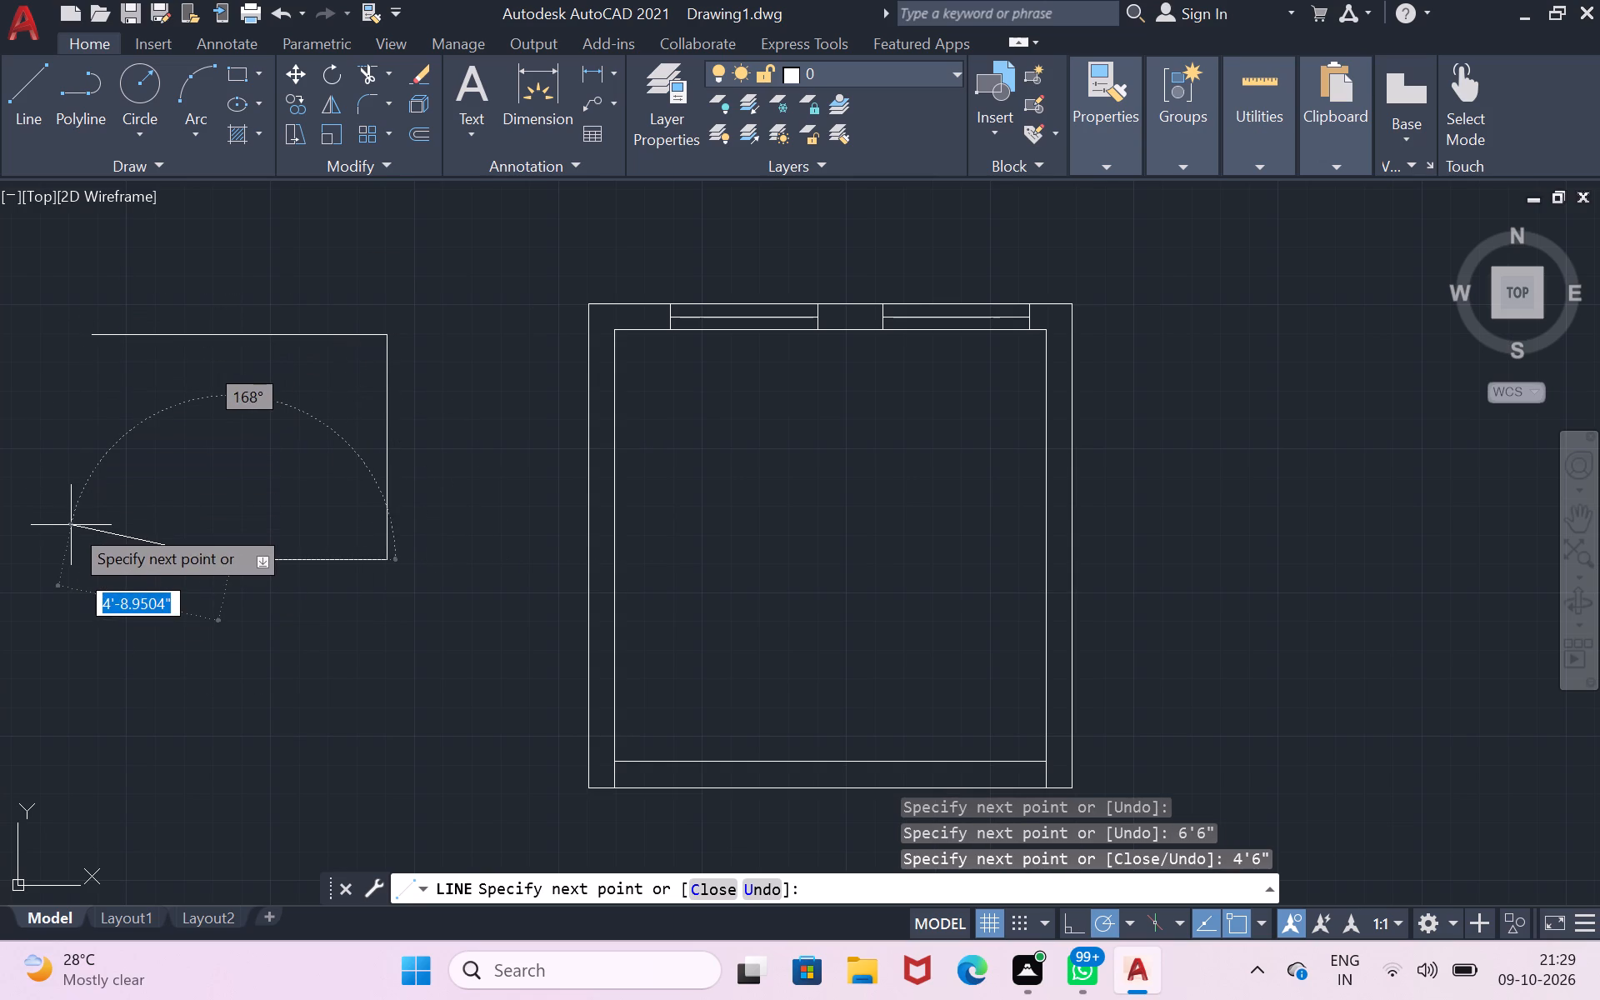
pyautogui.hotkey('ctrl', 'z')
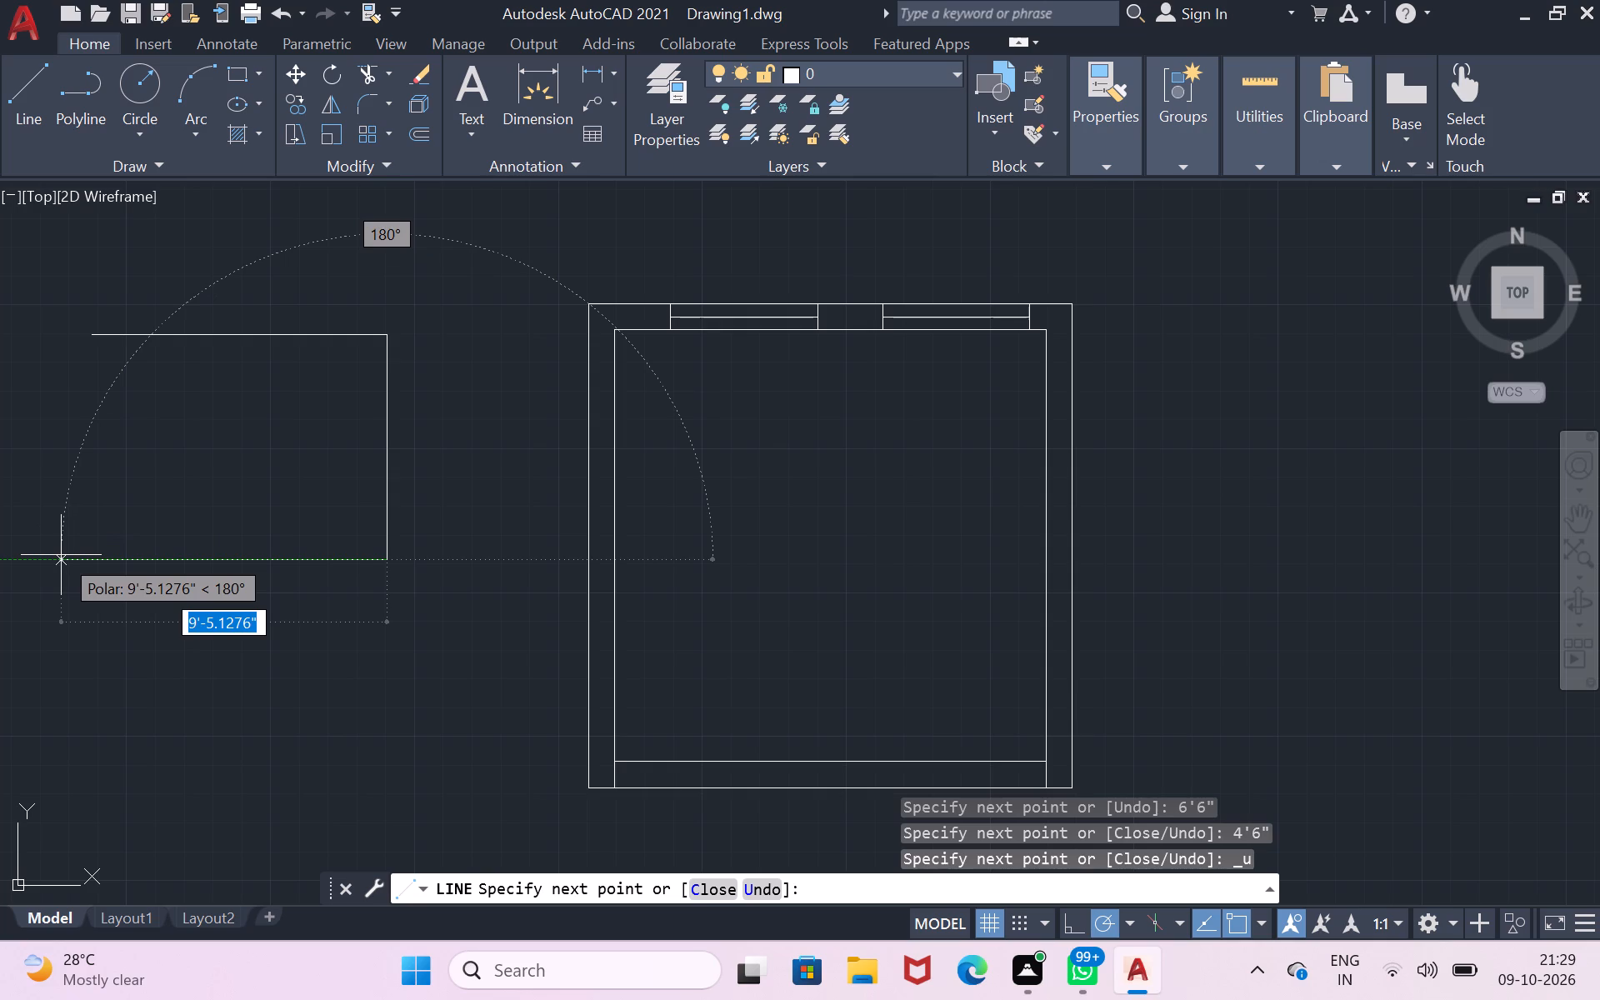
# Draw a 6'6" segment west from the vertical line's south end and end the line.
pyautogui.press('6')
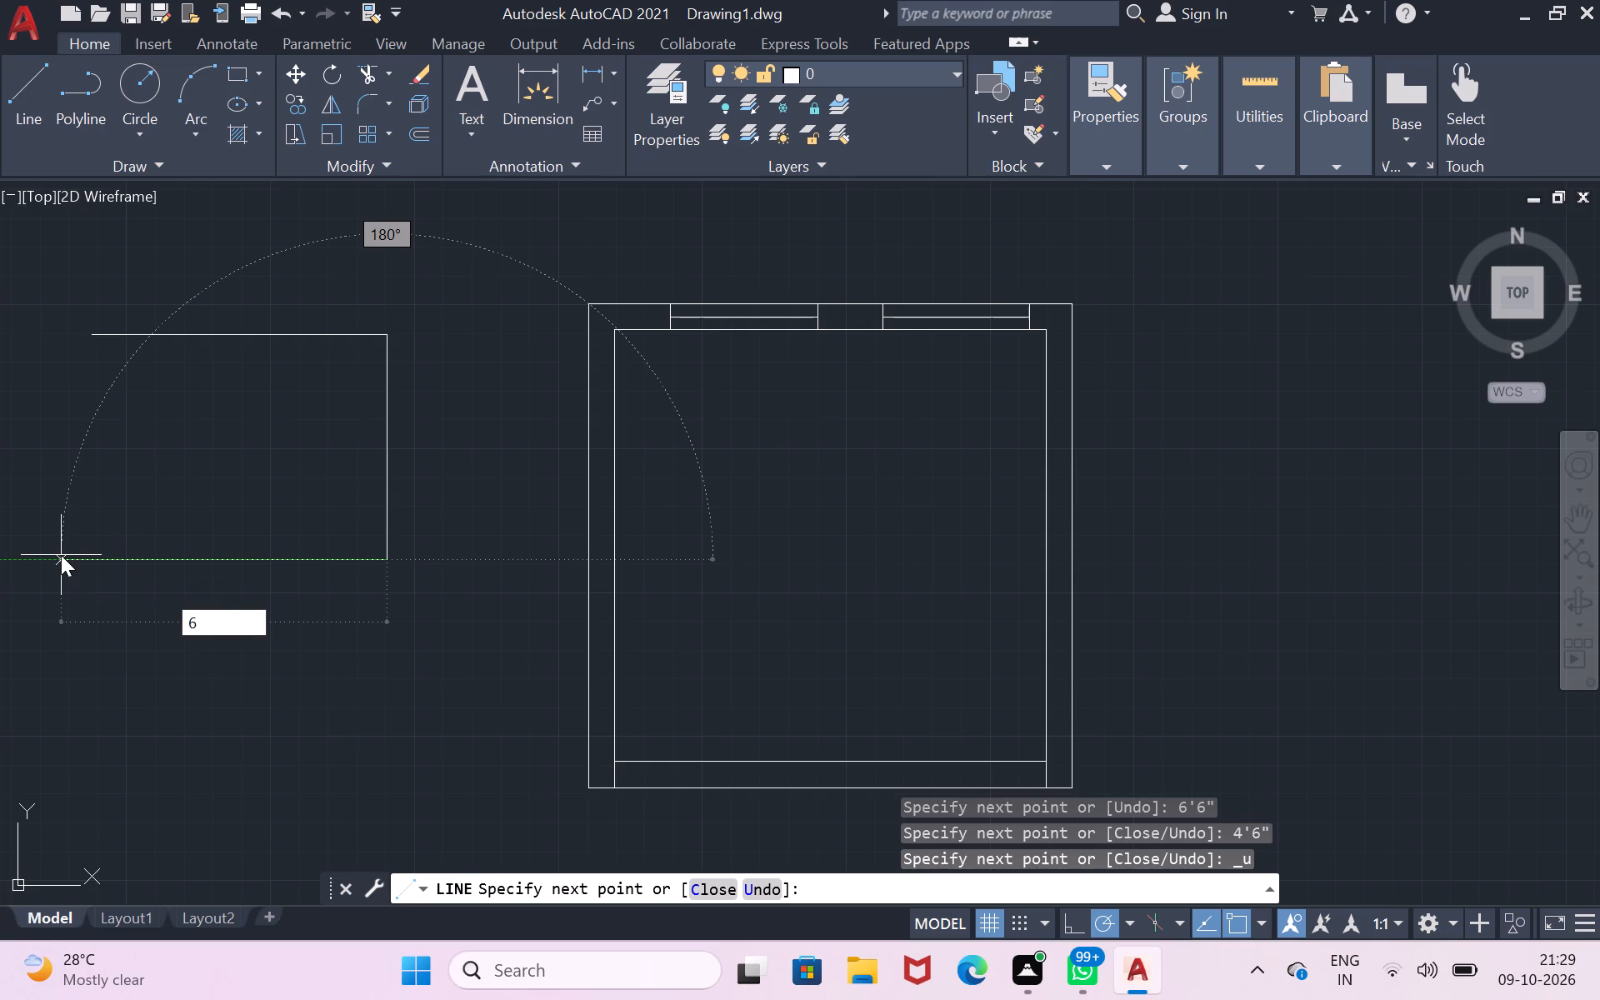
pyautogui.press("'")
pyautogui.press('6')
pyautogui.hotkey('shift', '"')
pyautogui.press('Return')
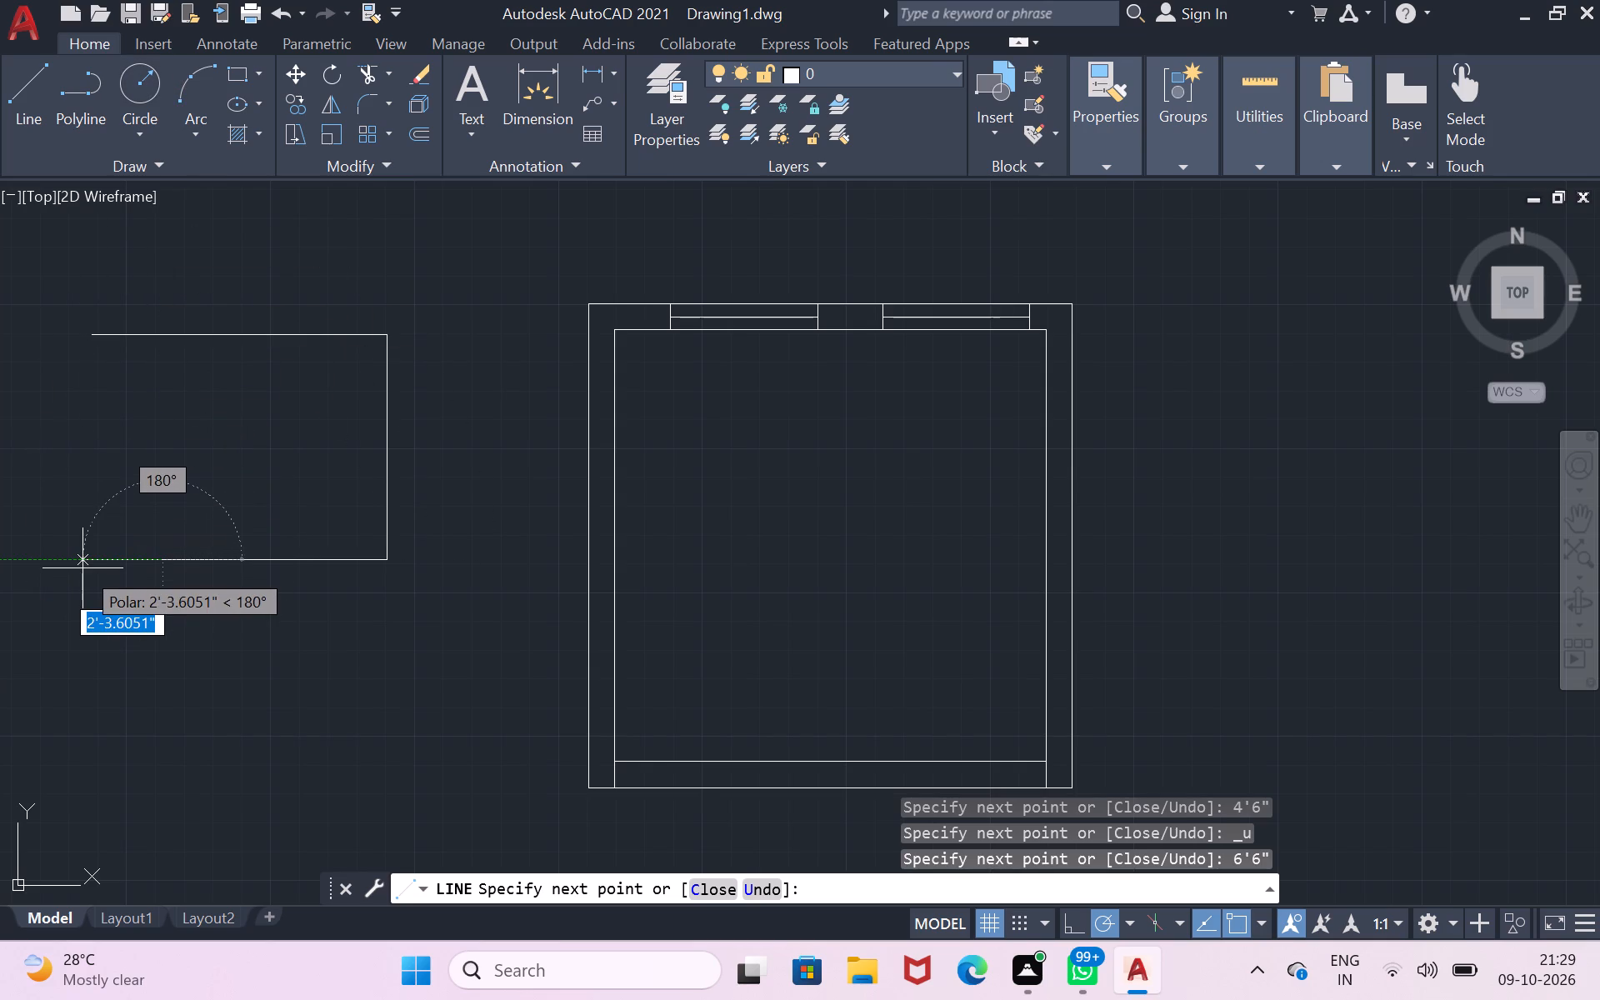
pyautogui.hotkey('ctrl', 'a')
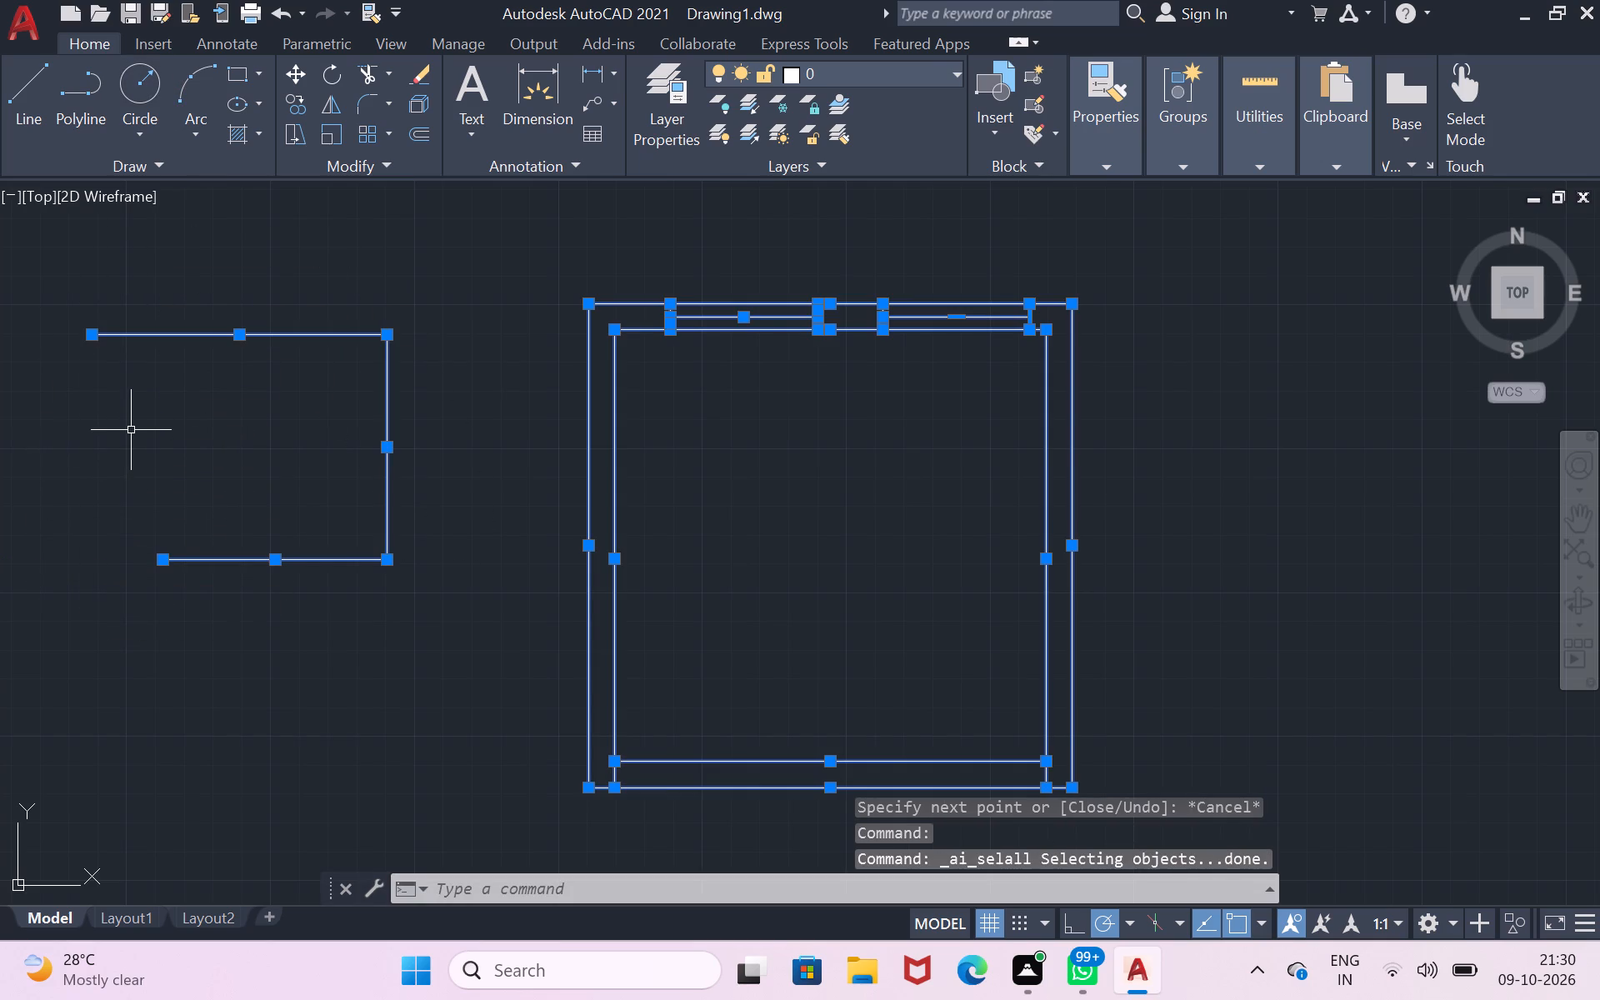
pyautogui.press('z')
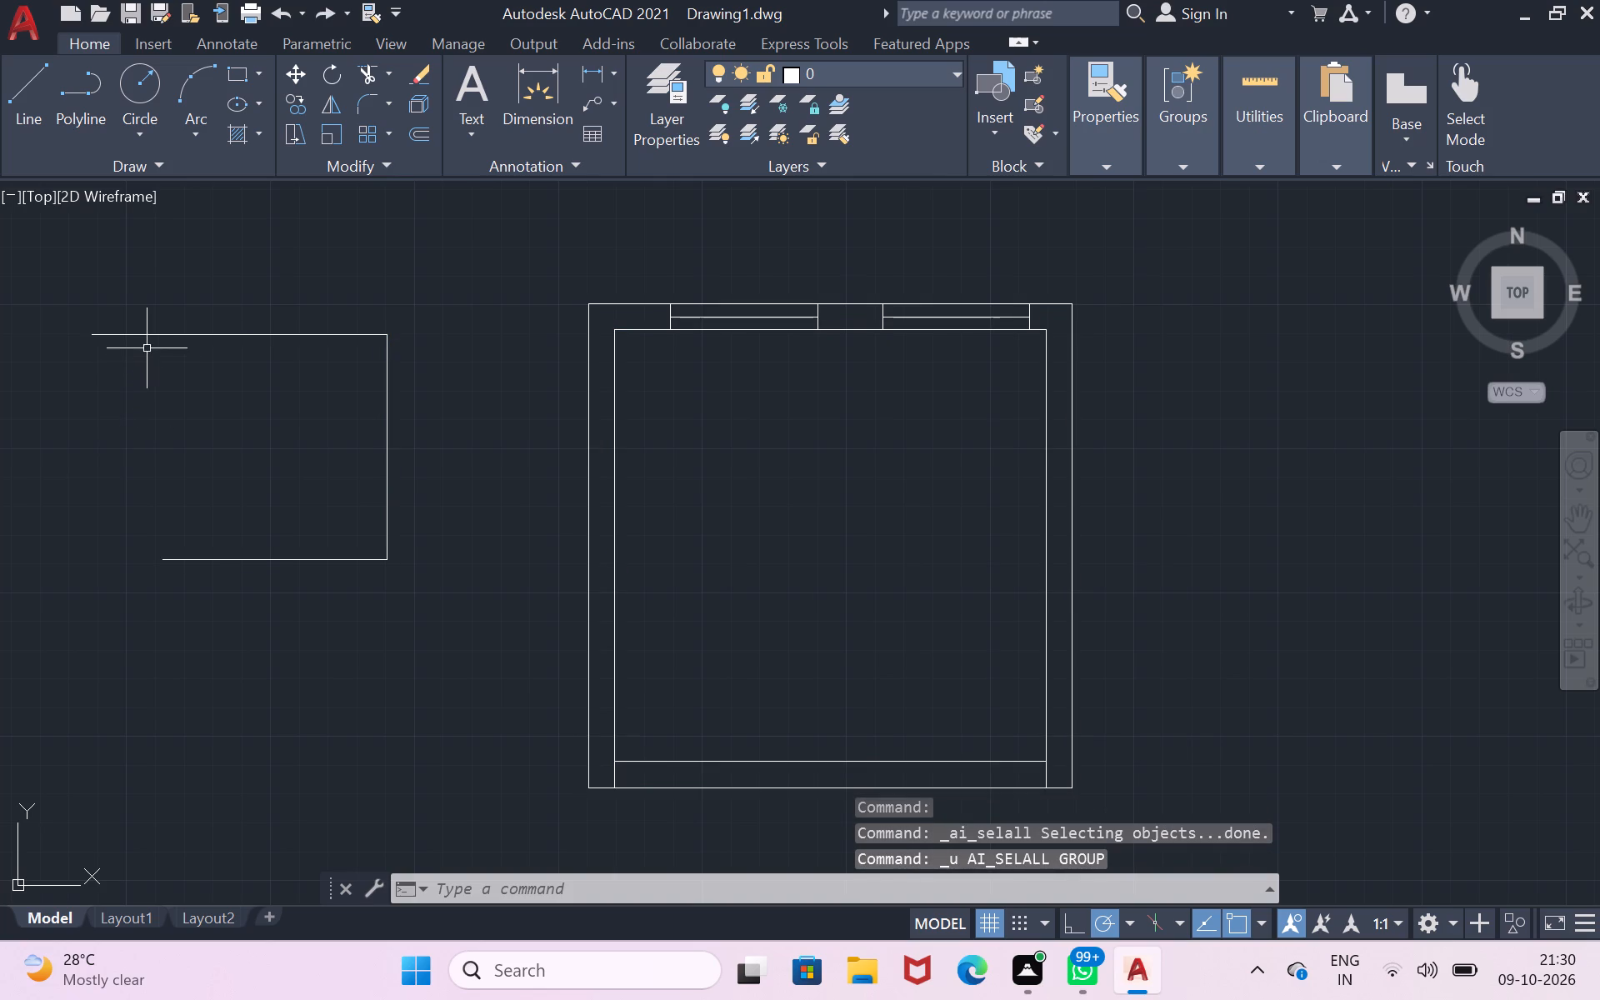
# Measure the length of the northern horizontal line west of the room with the Quick measure tool.
pyautogui.click(153, 332)
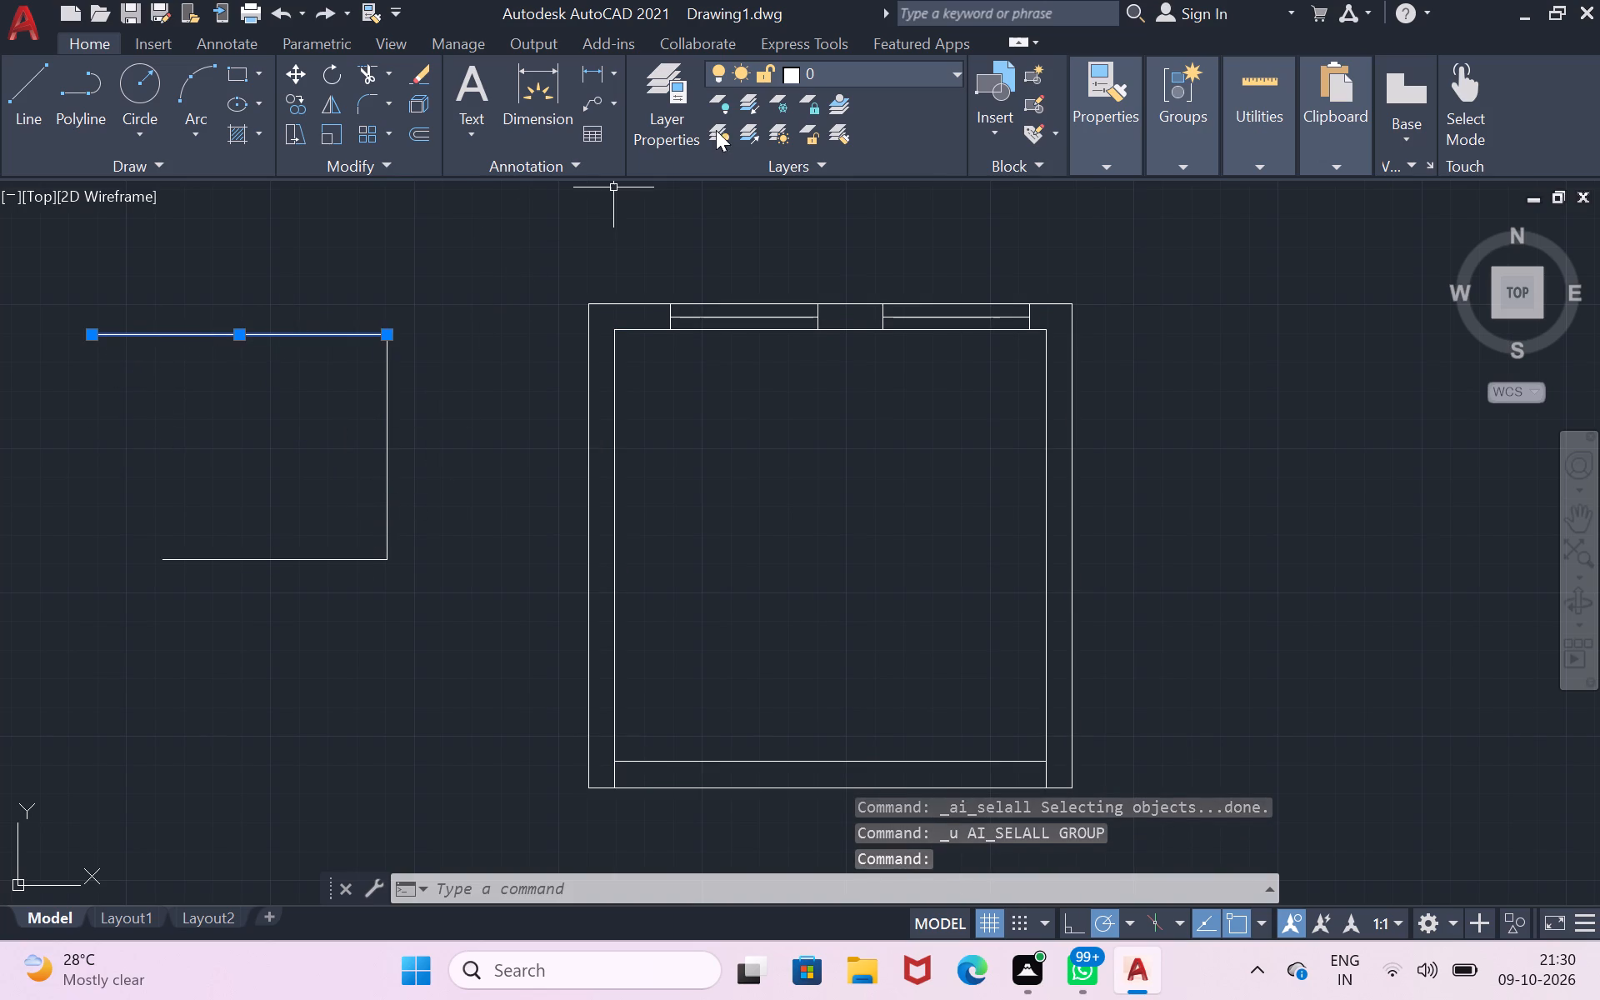
pyautogui.click(1260, 153)
pyautogui.click(1251, 199)
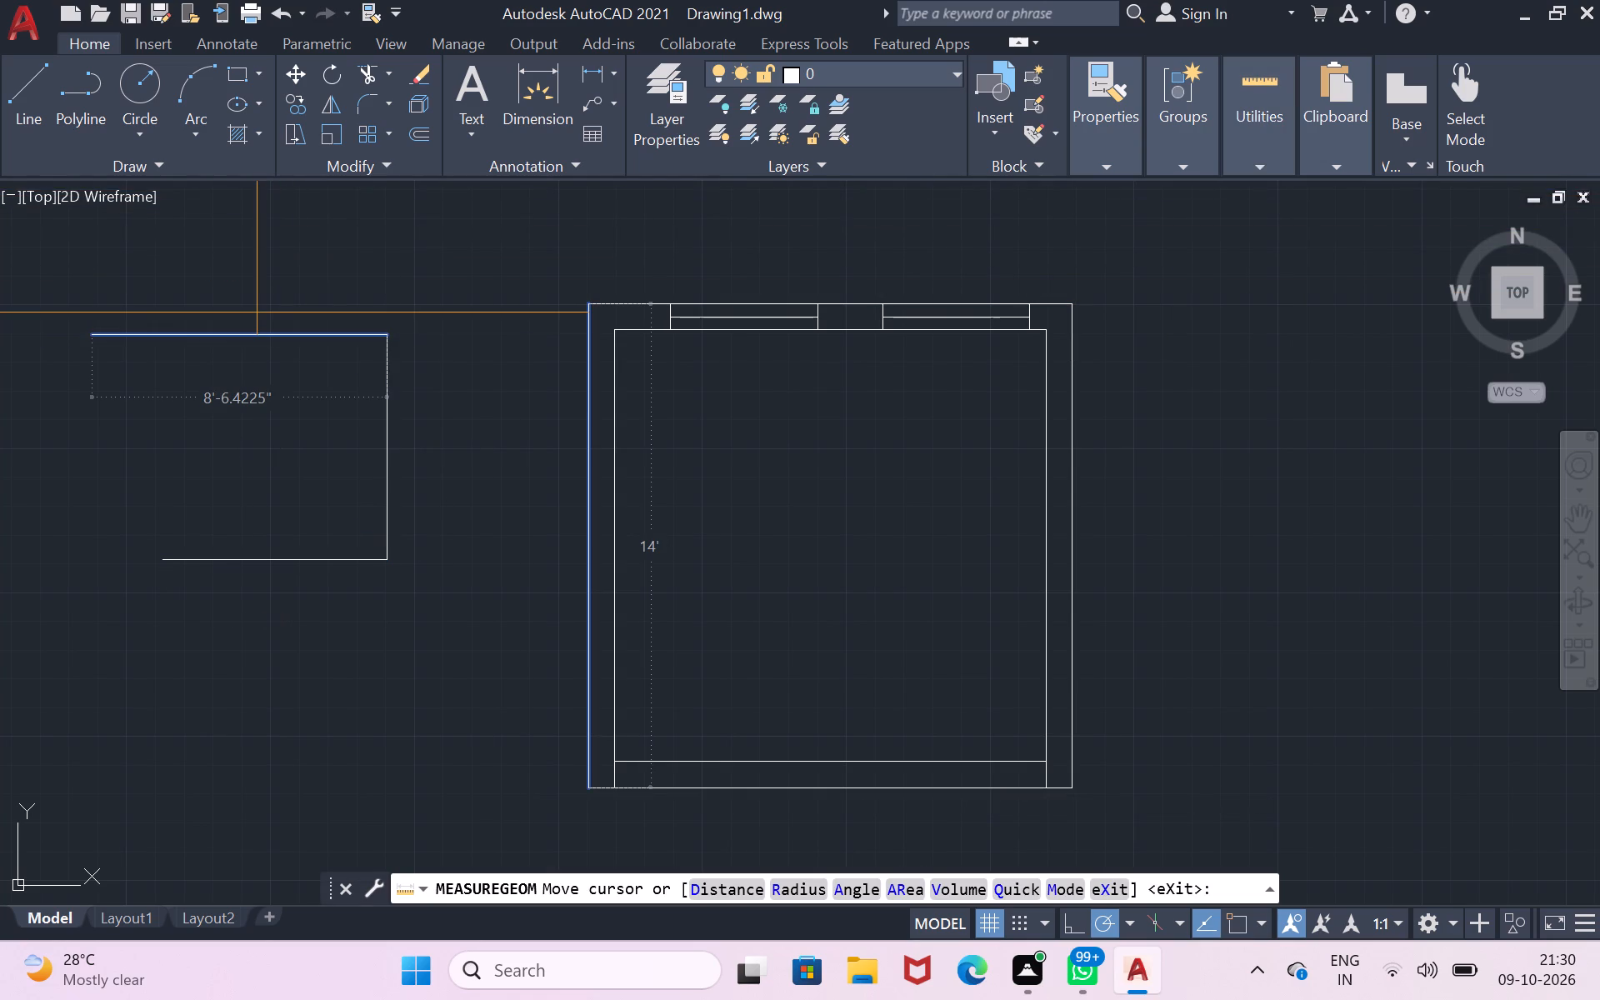
pyautogui.press('Escape')
pyautogui.hotkey('ctrl', 'z')
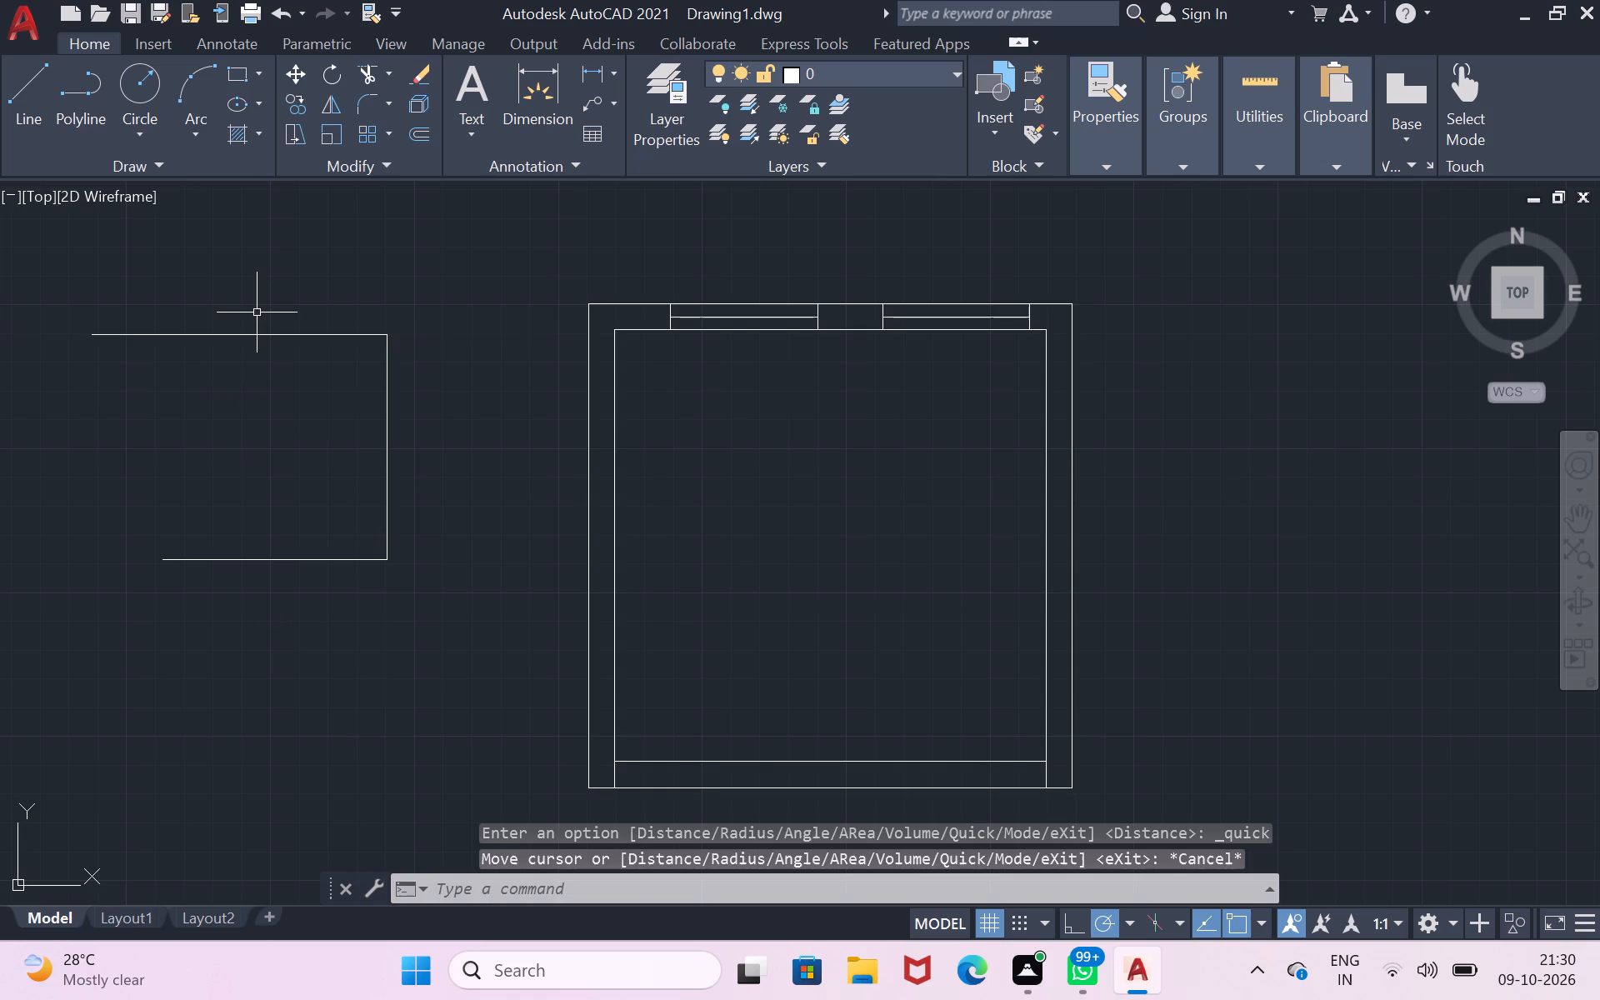
# Remove the three connected lines west of the room with the Trim command.
pyautogui.click(251, 334)
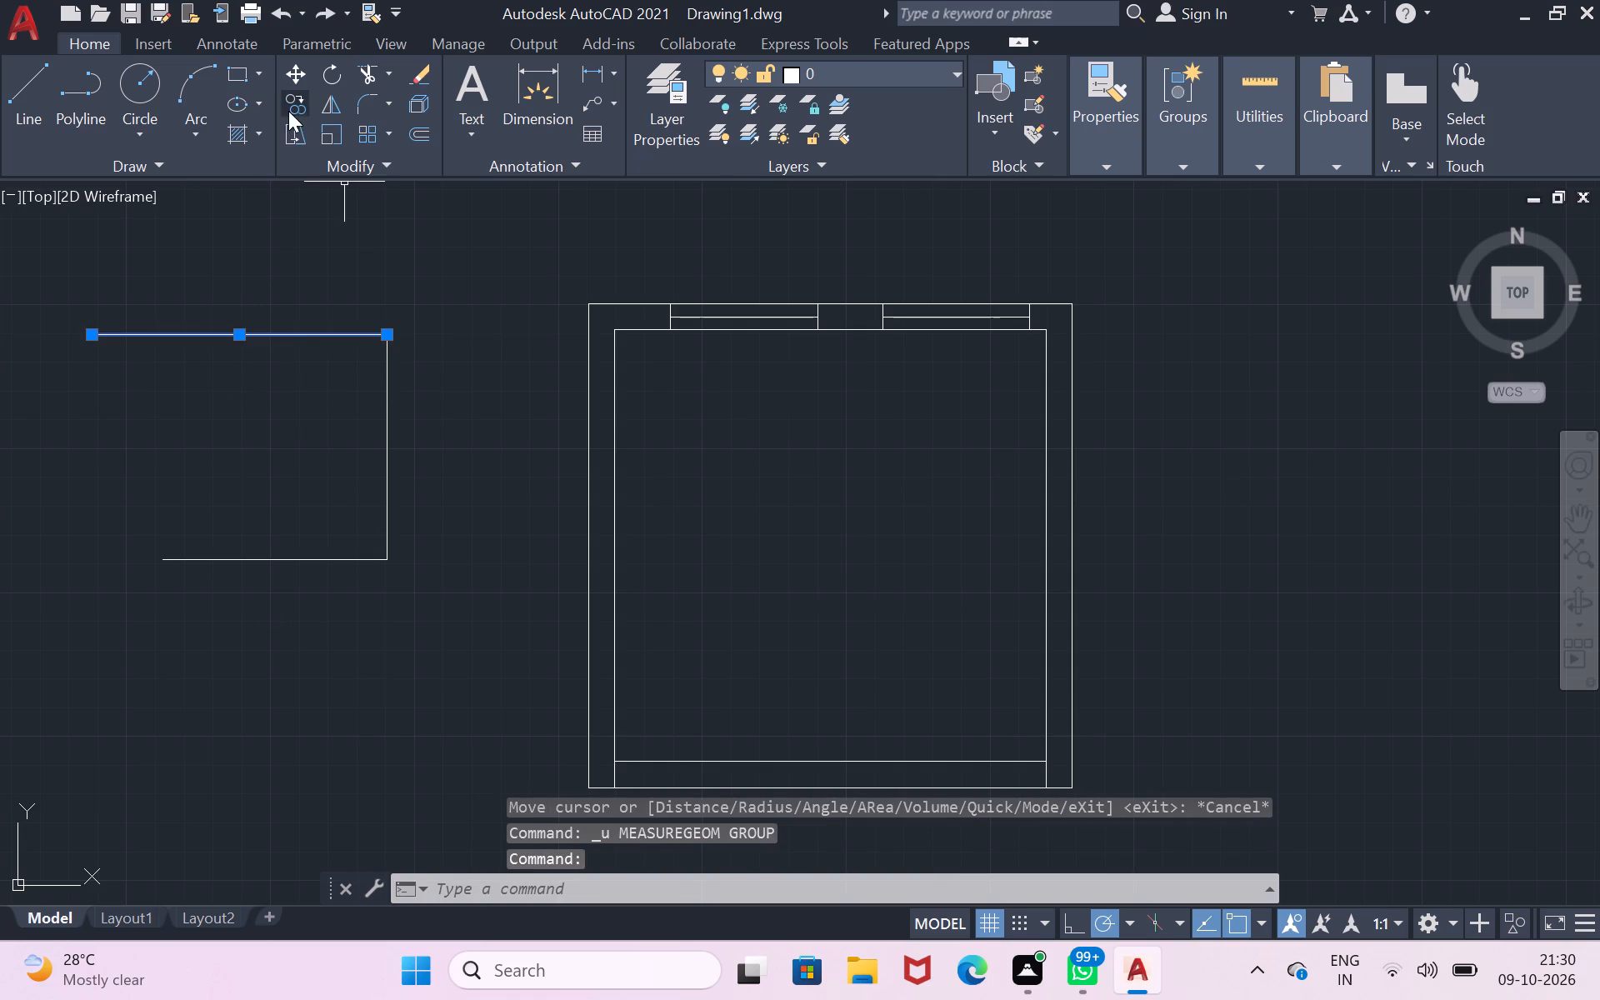
pyautogui.click(376, 82)
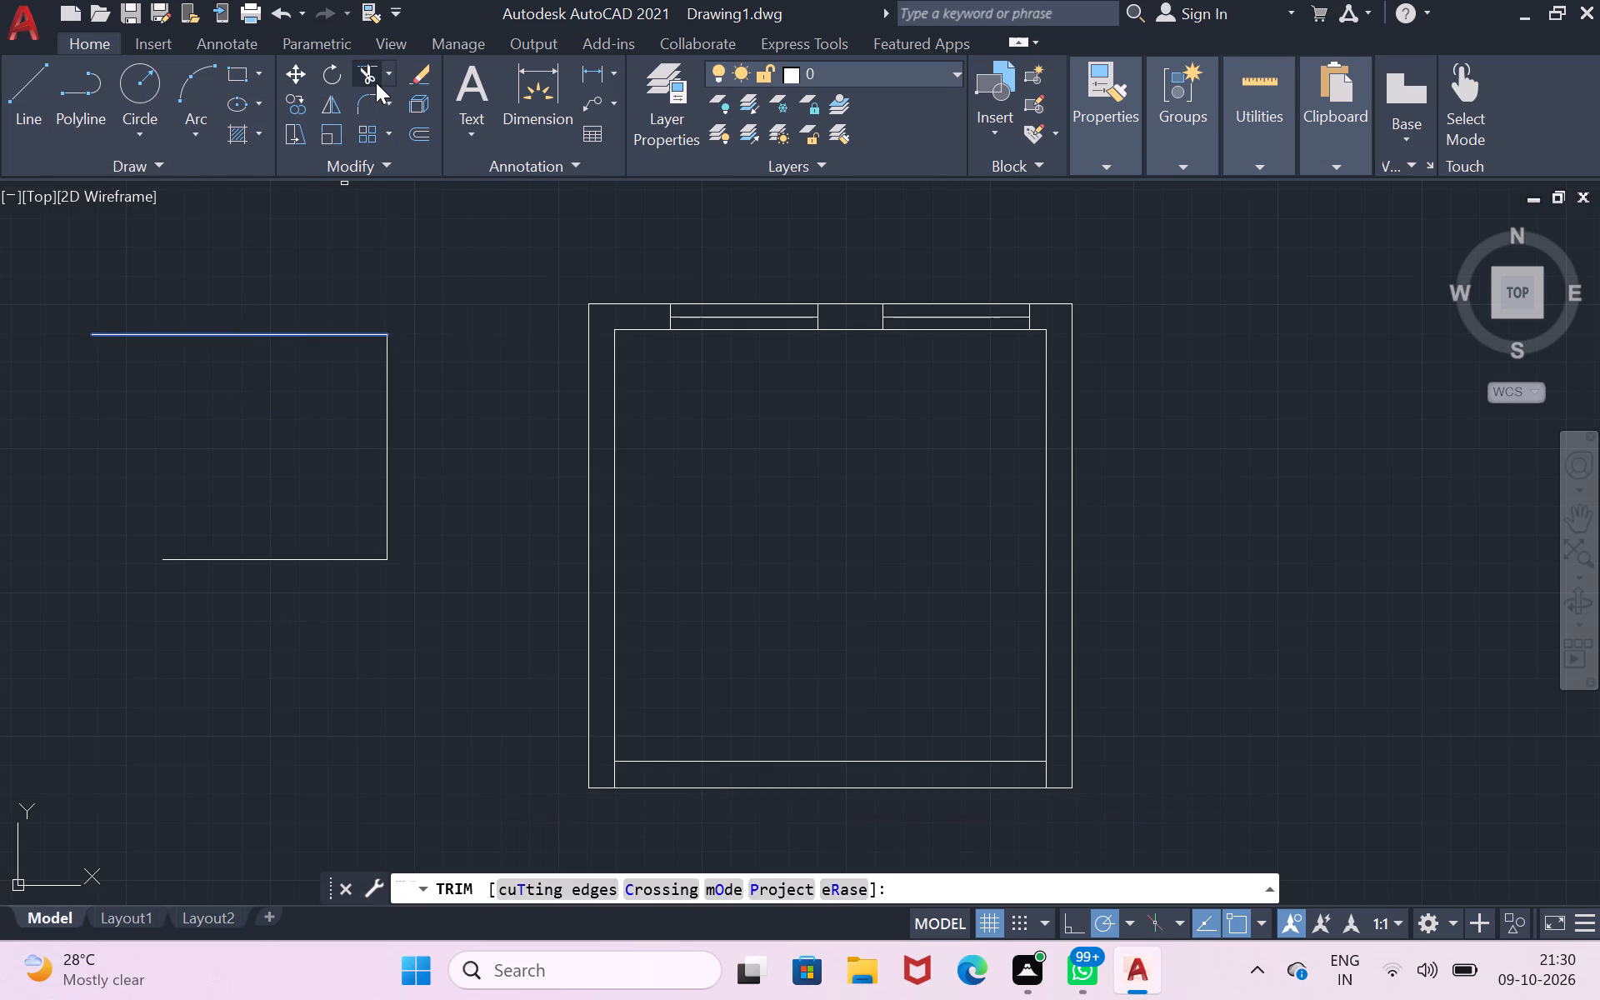
pyautogui.click(369, 78)
pyautogui.moveTo(357, 267); pyautogui.dragTo(312, 589)
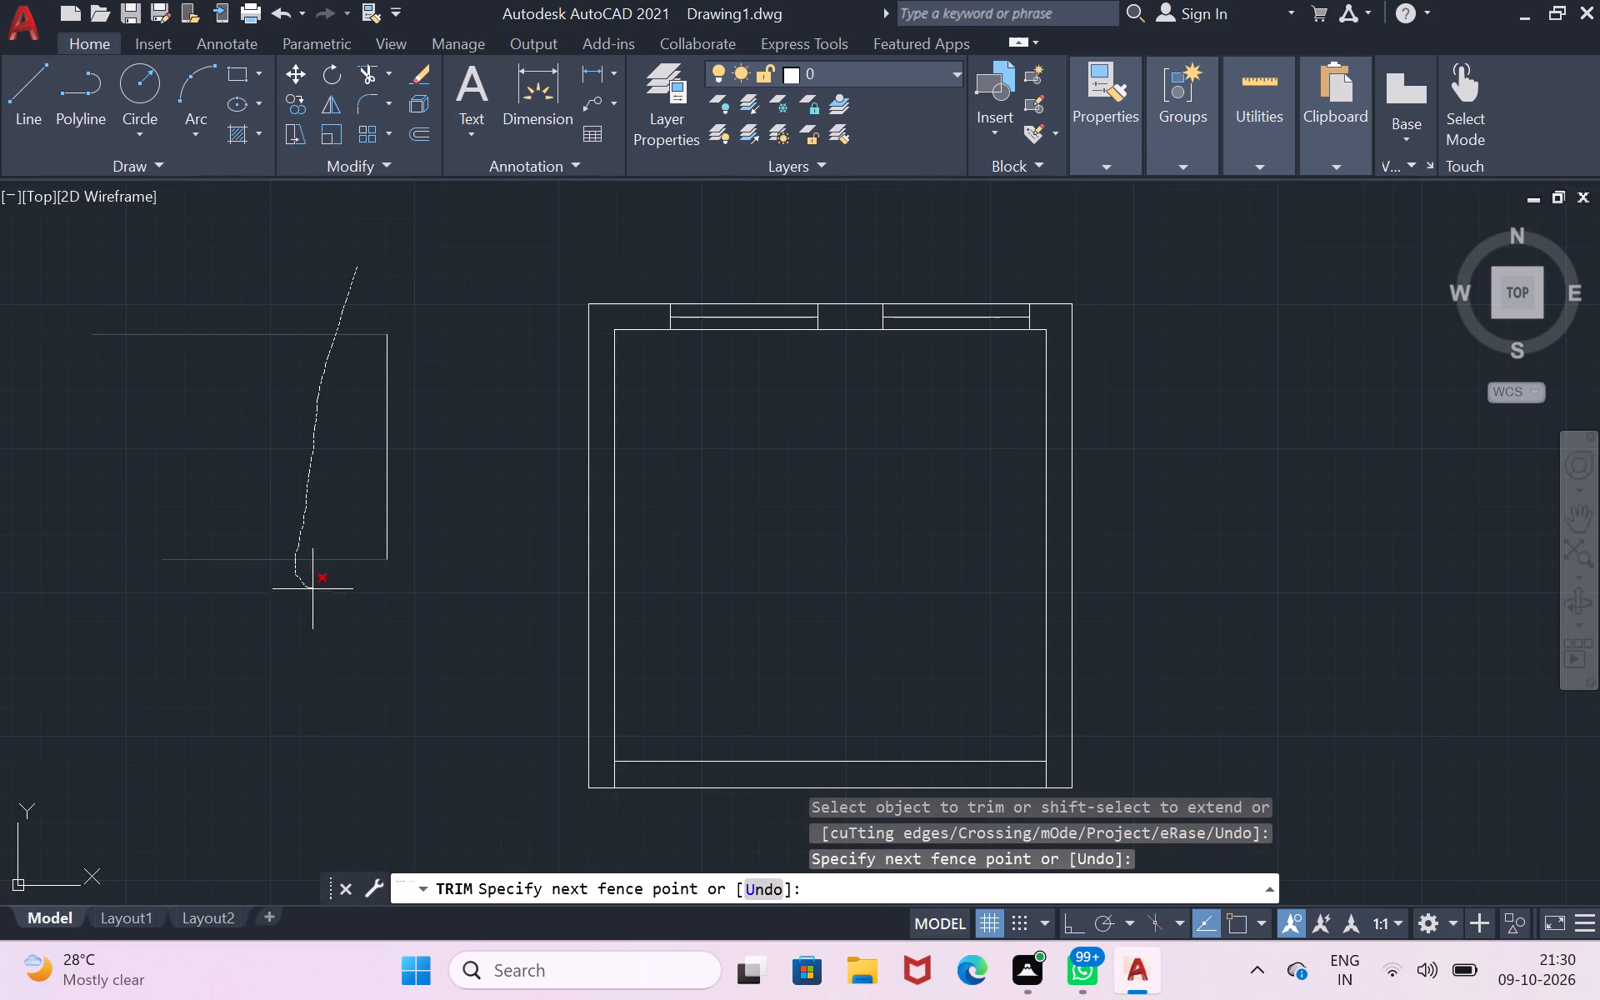
pyautogui.moveTo(312, 589); pyautogui.dragTo(392, 460)
pyautogui.moveTo(392, 460); pyautogui.dragTo(361, 467)
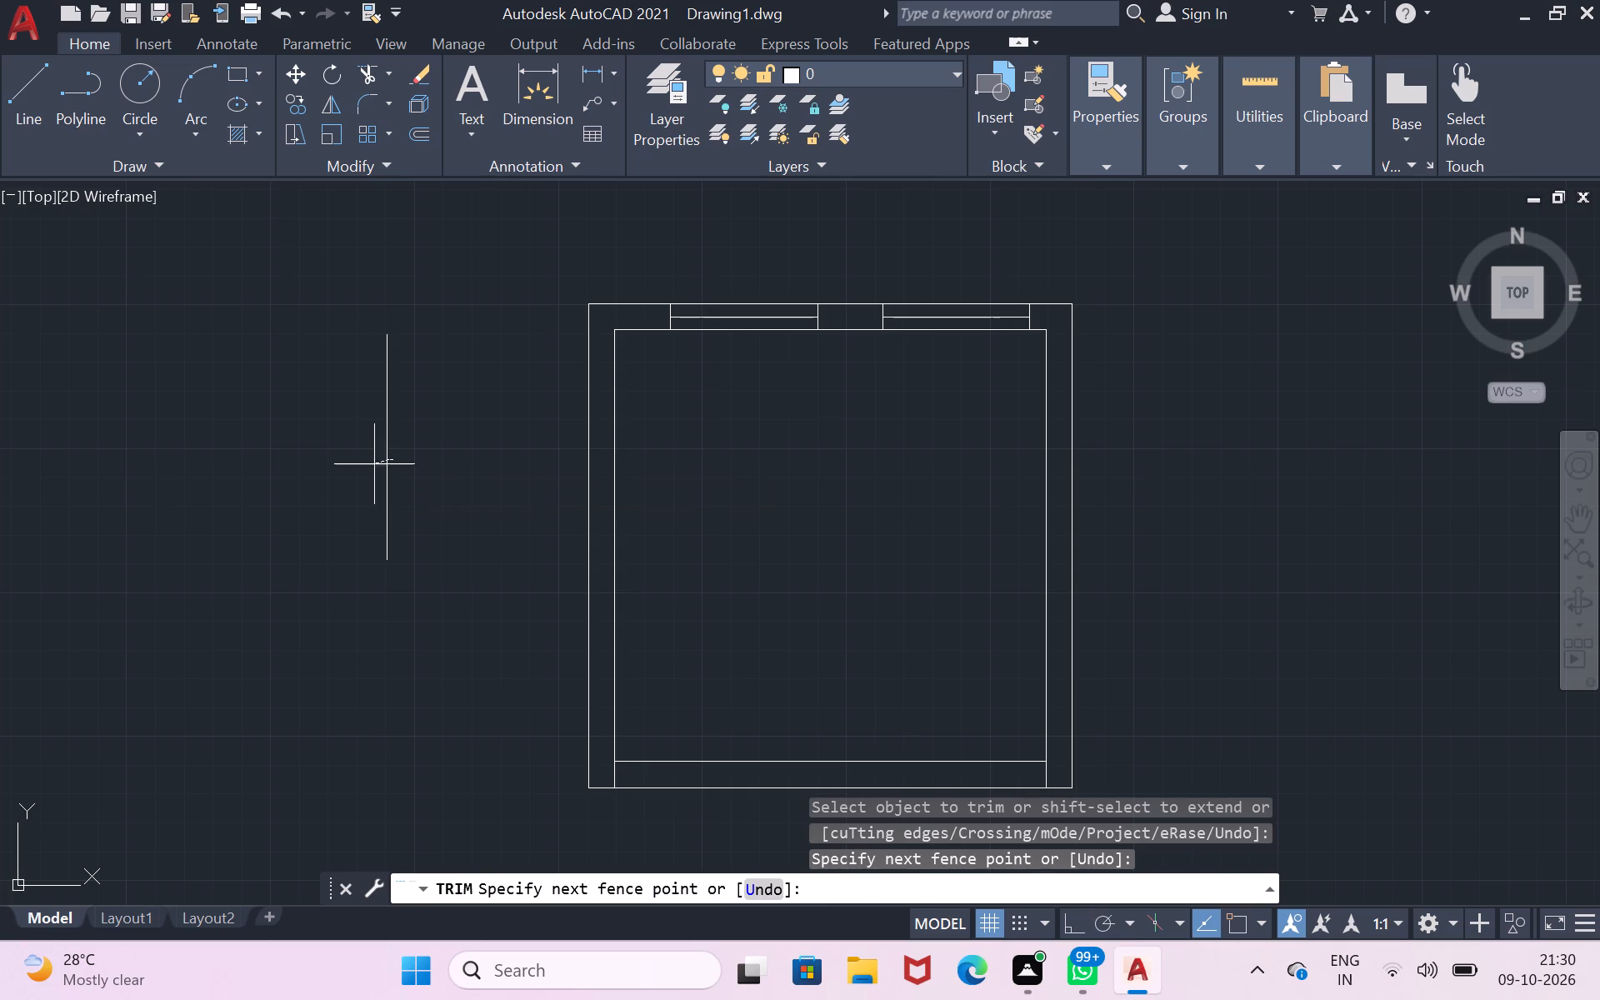
pyautogui.moveTo(361, 467); pyautogui.dragTo(349, 469)
# Draw a line west of the room with a 4'6" segment east followed by a 6'6" segment south.
pyautogui.click(29, 97)
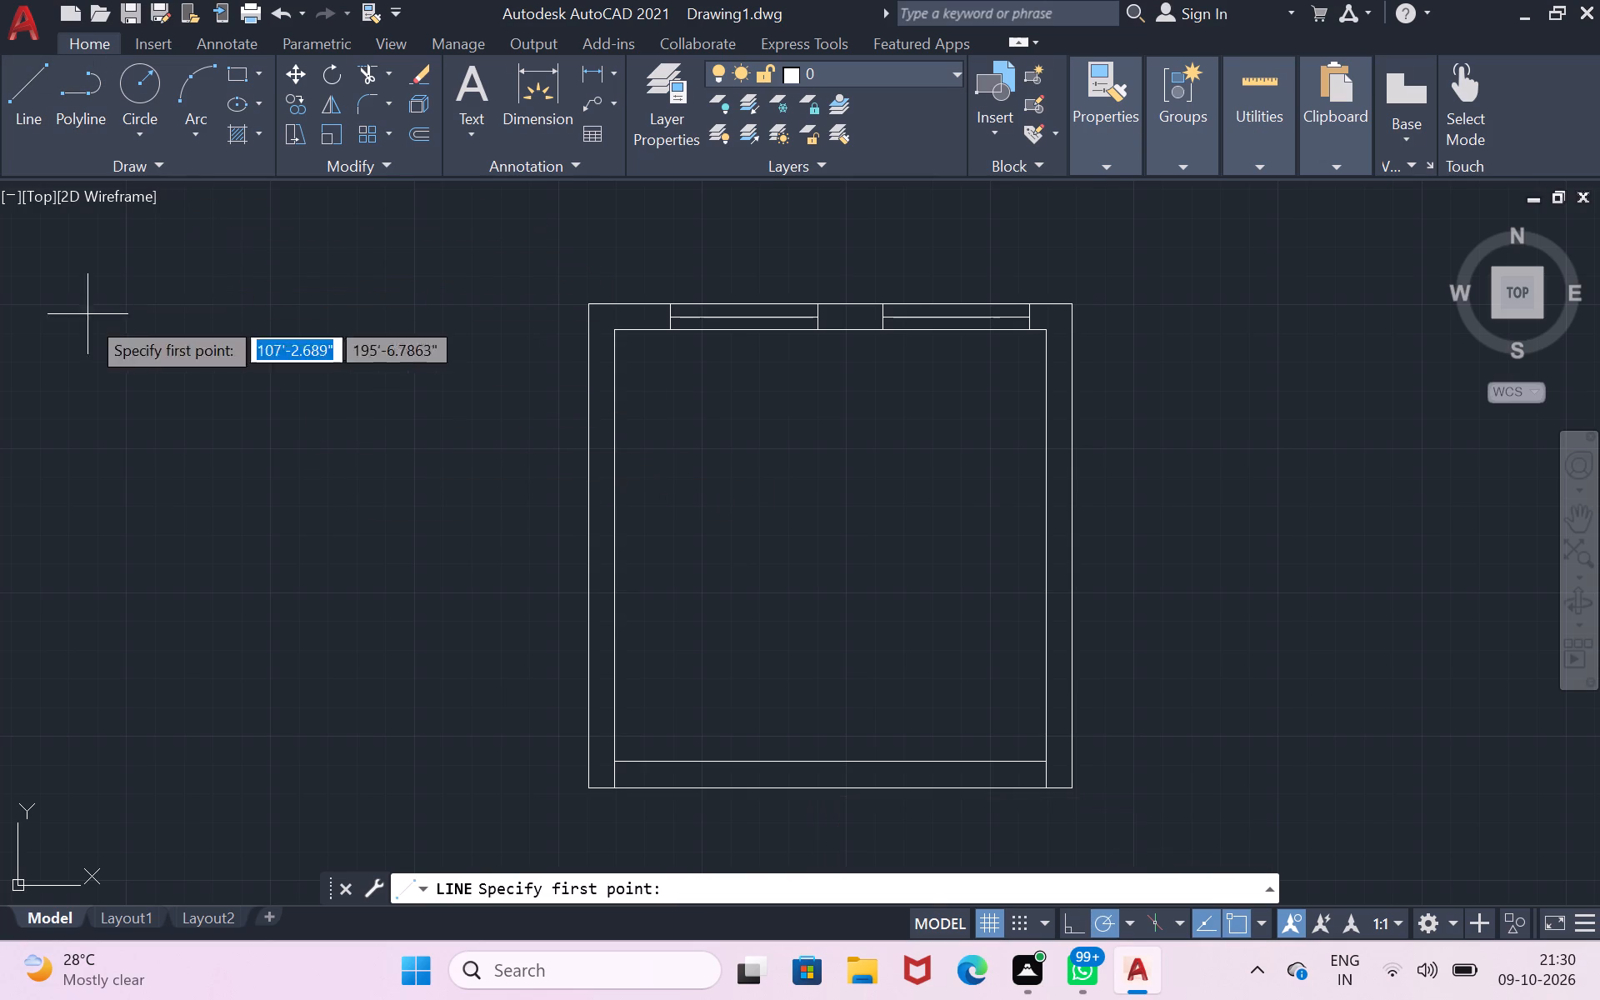
pyautogui.click(122, 384)
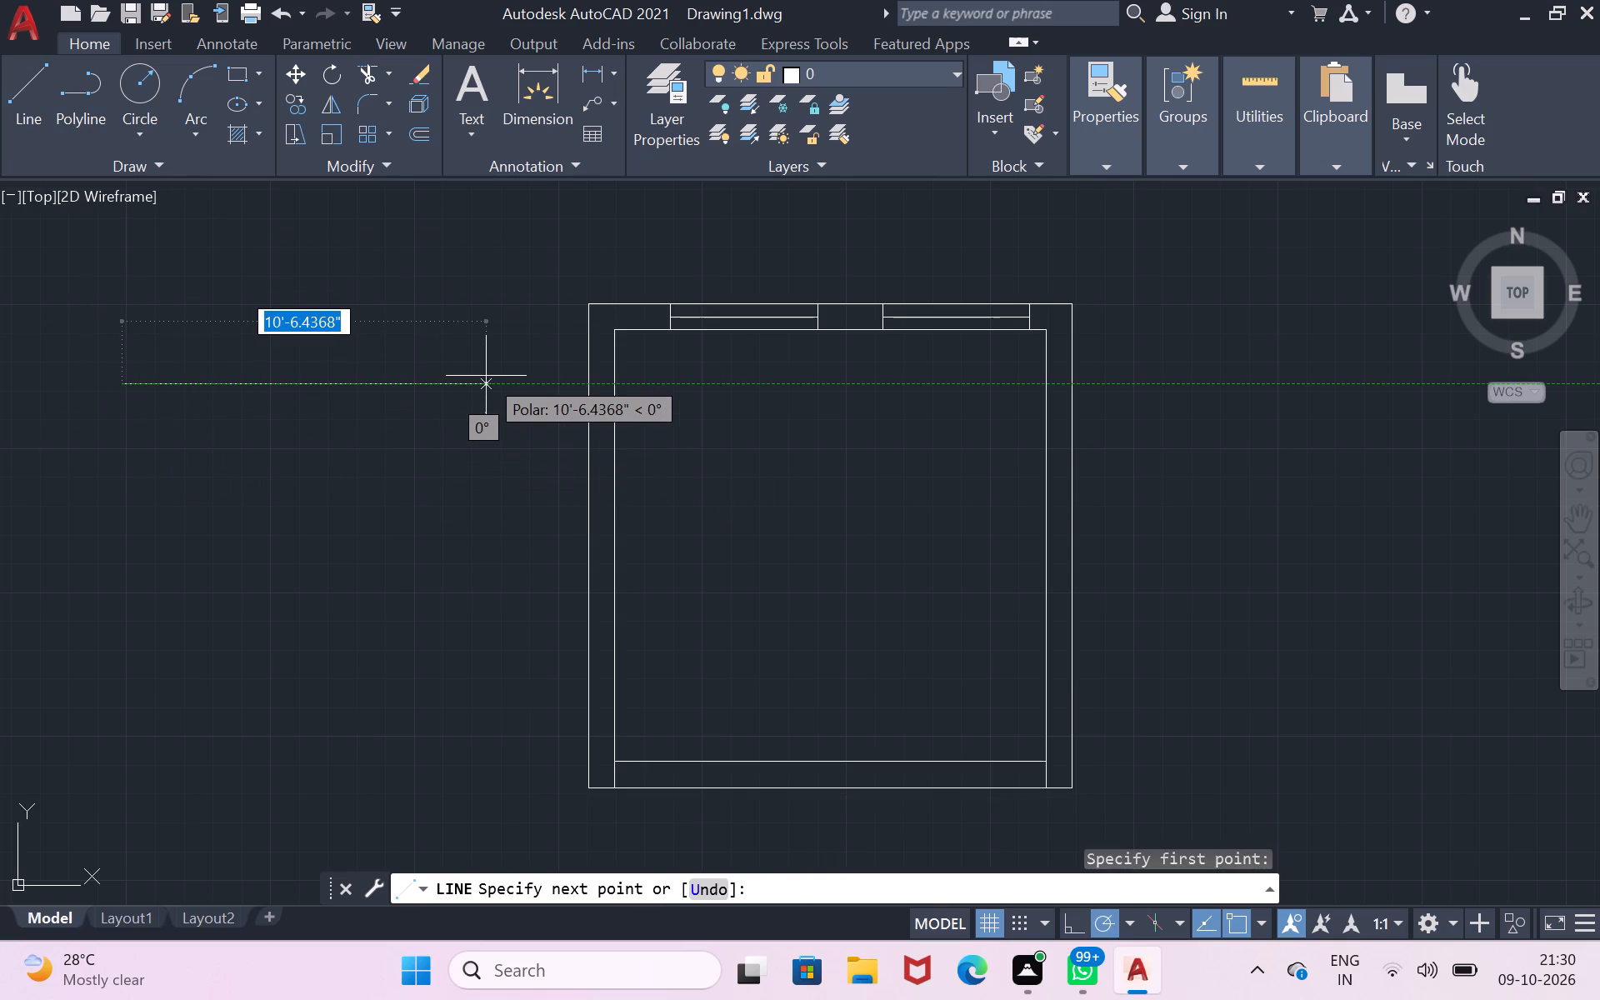
pyautogui.write("4'")
pyautogui.press('6')
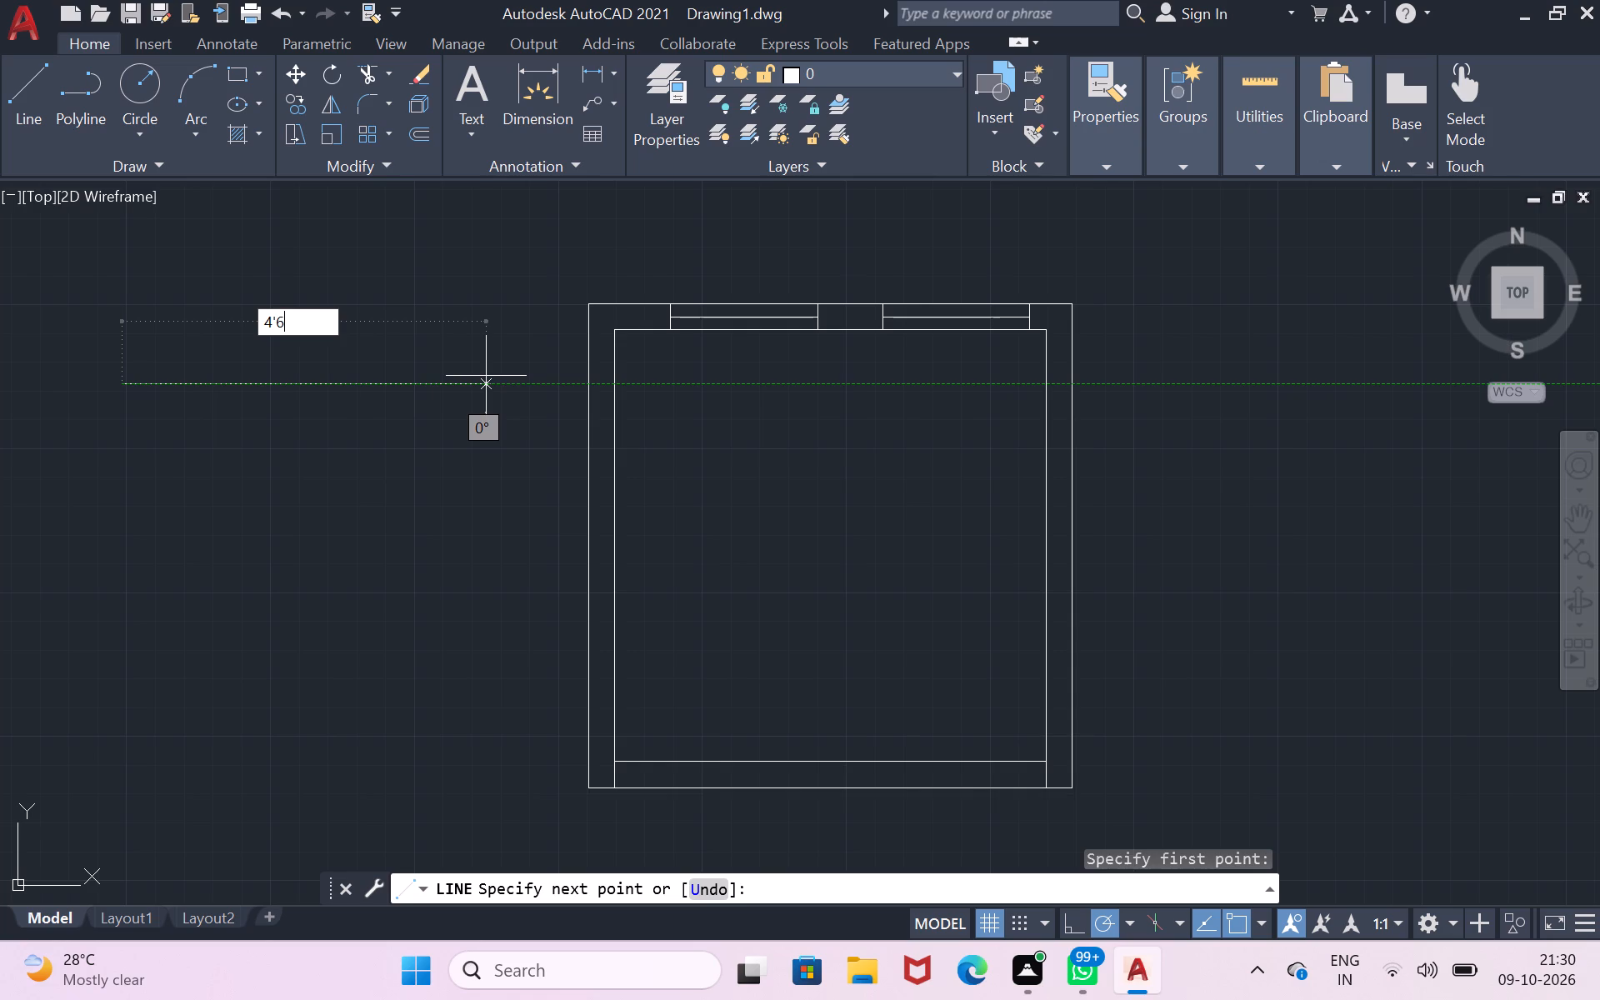
pyautogui.hotkey('shift', '"')
pyautogui.press('Return')
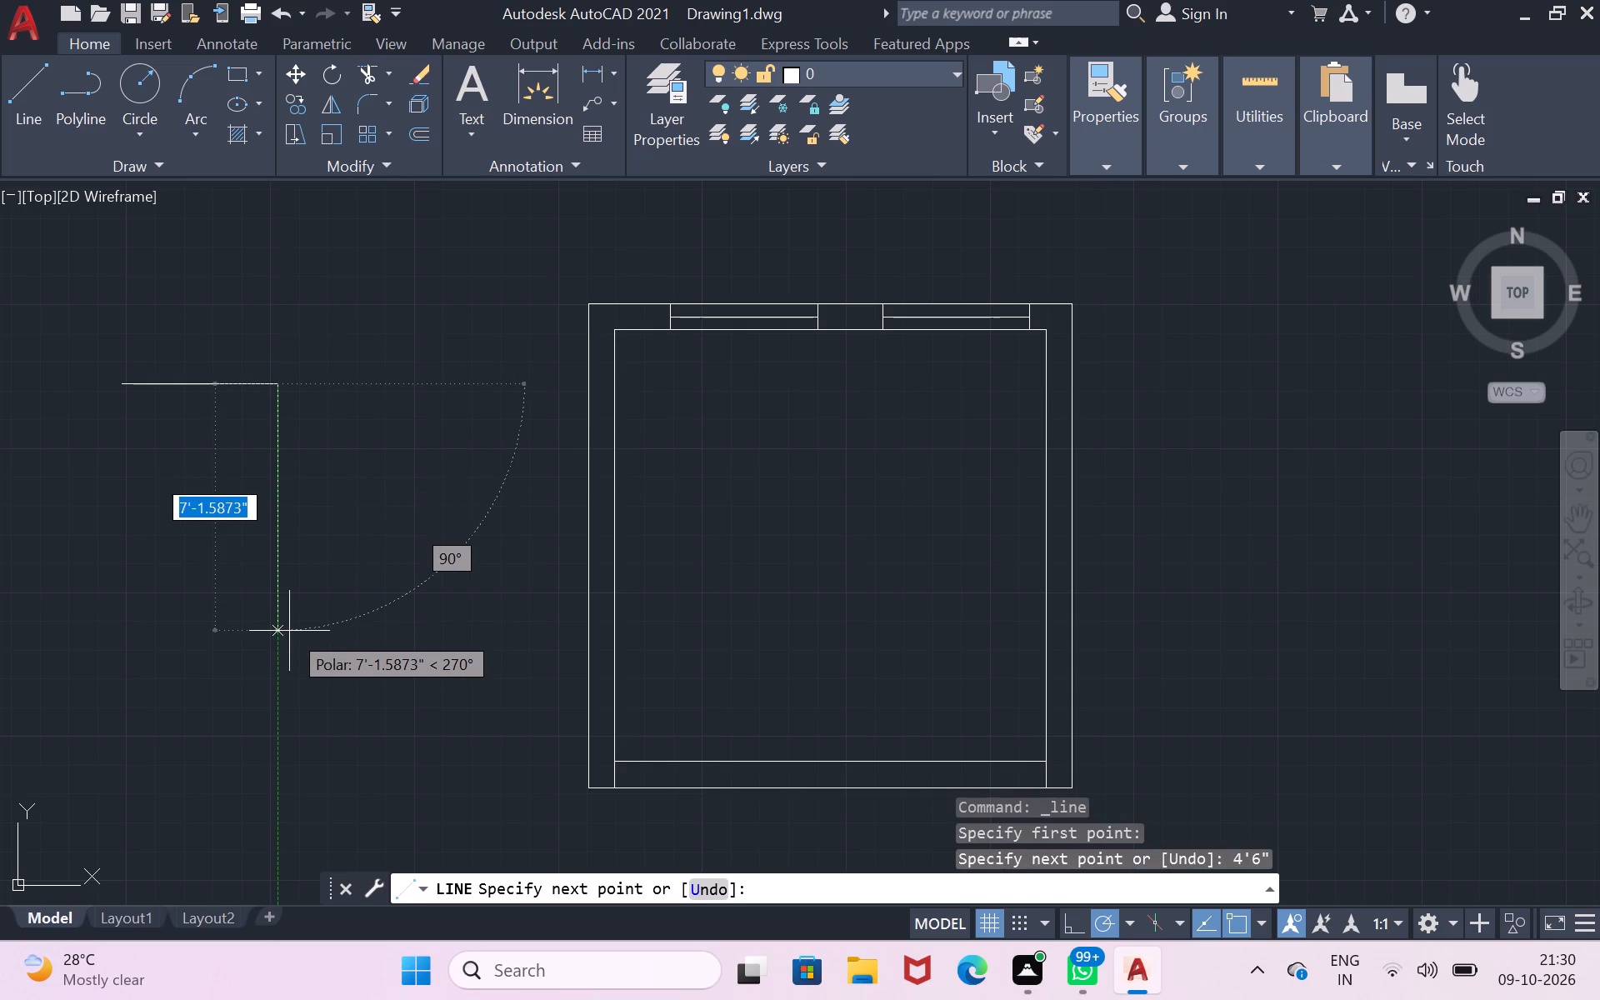
pyautogui.press('6')
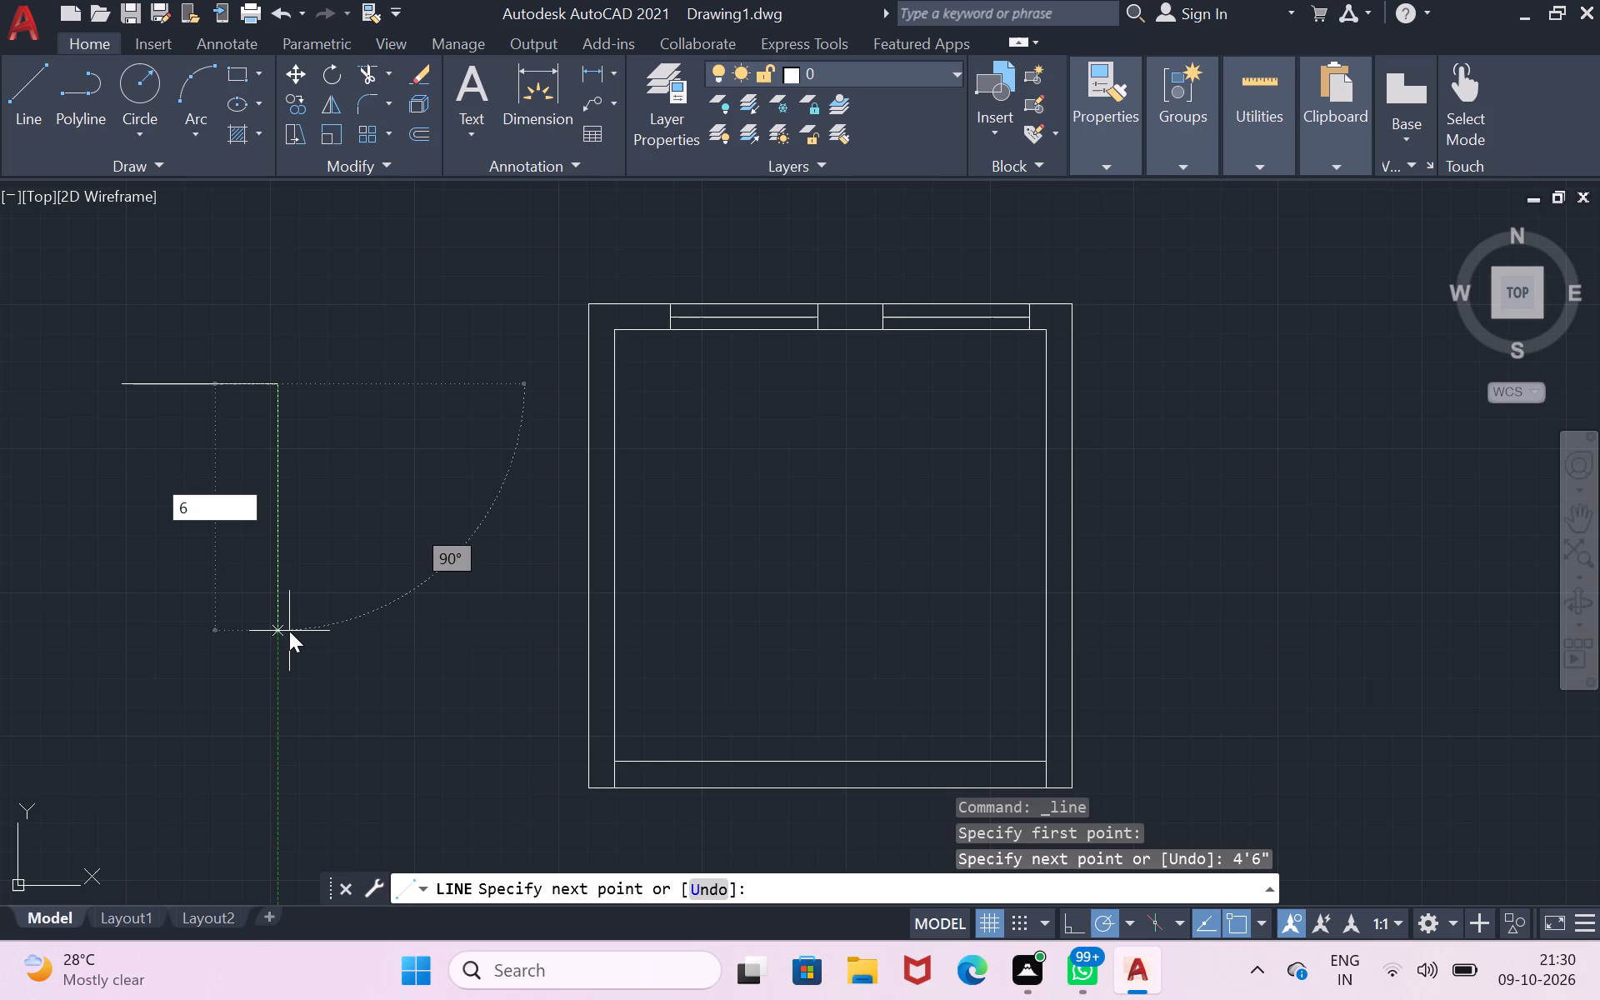
pyautogui.write("'6")
pyautogui.hotkey('shift', '"')
pyautogui.press('Return')
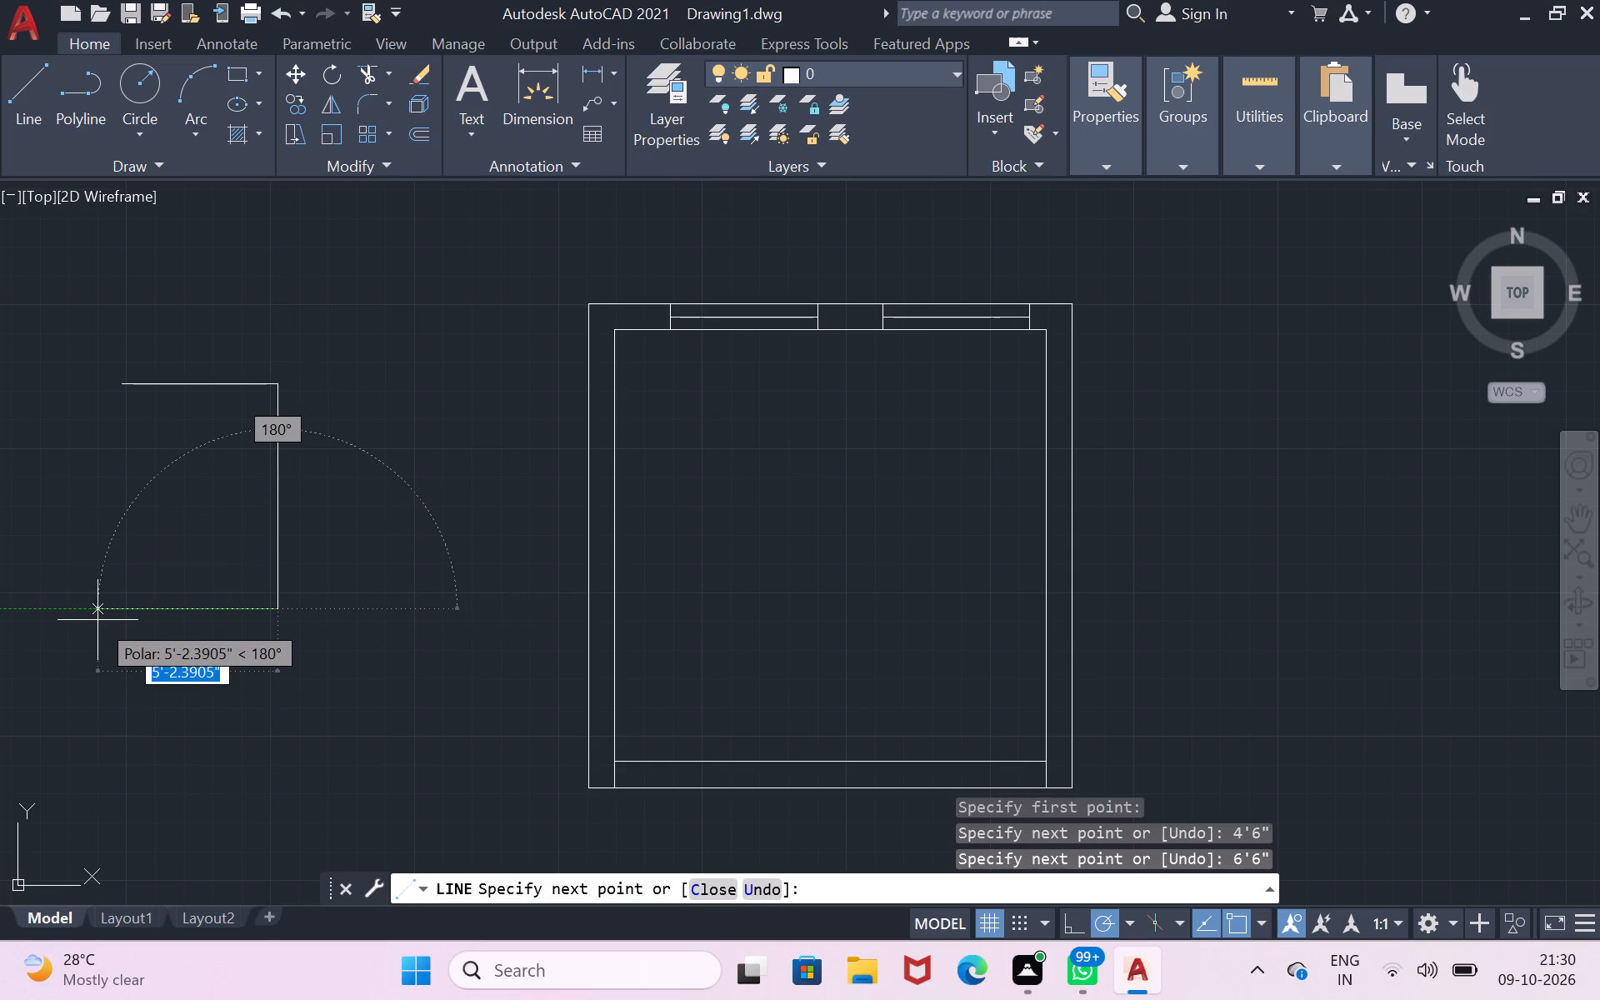
# Complete the rectangle with a 4'6" segment west and a segment north to the starting point, and end the line.
pyautogui.press('4')
pyautogui.press("'")
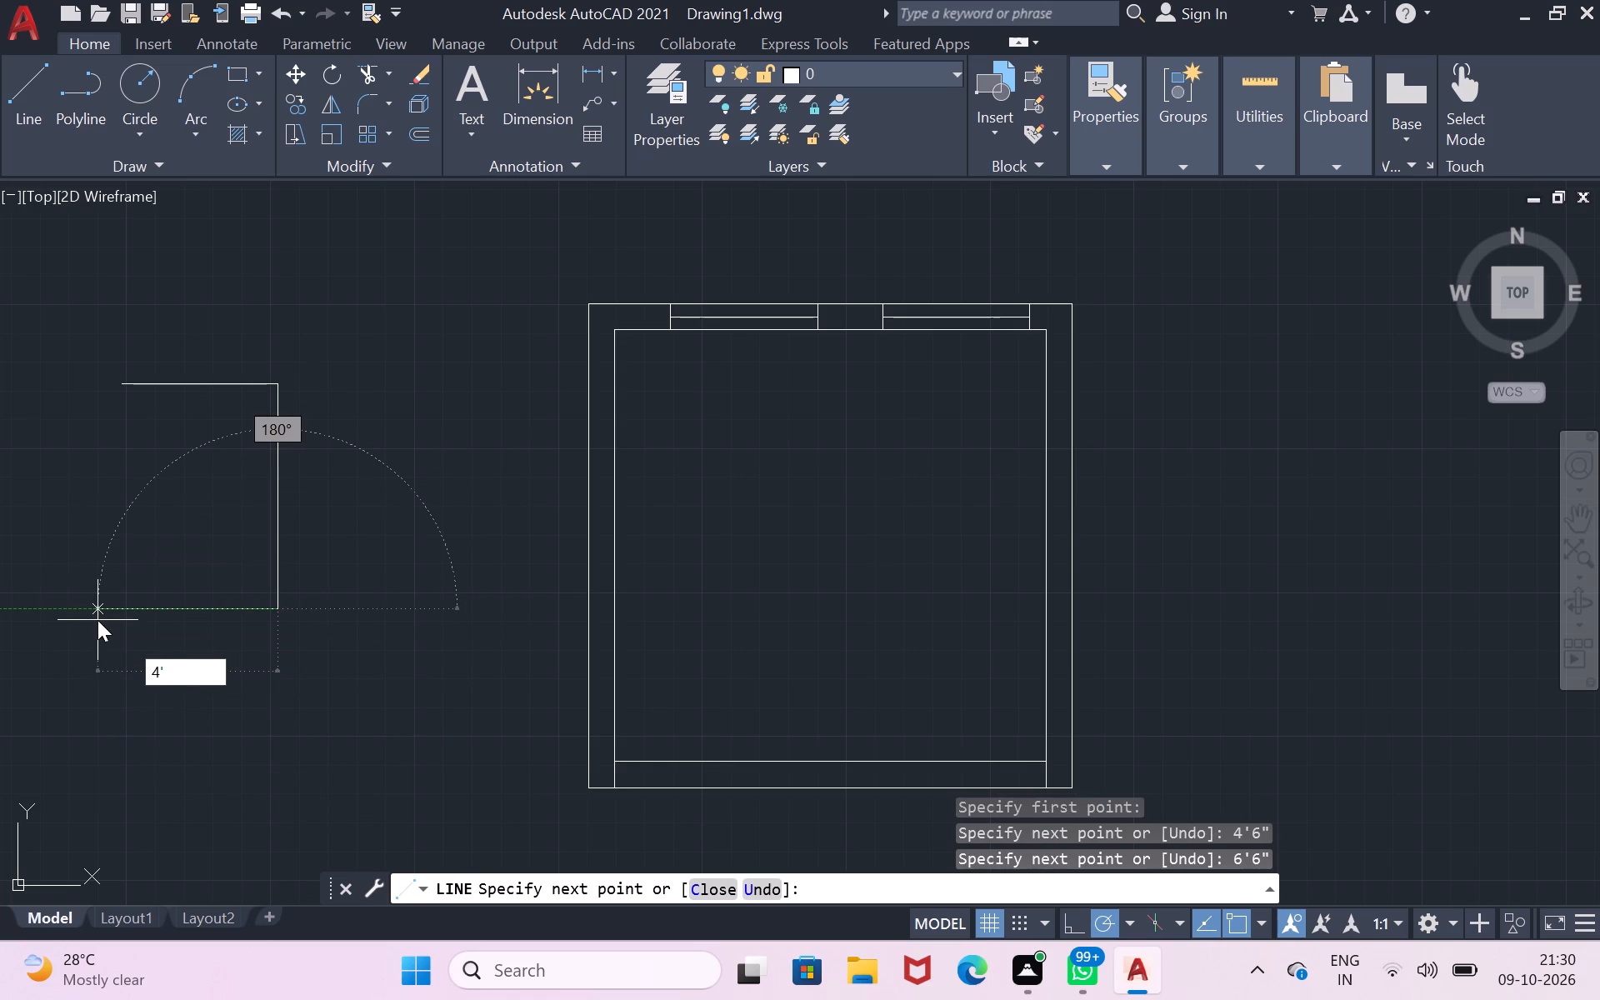
pyautogui.press('6')
pyautogui.hotkey('shift', '"')
pyautogui.press('Return')
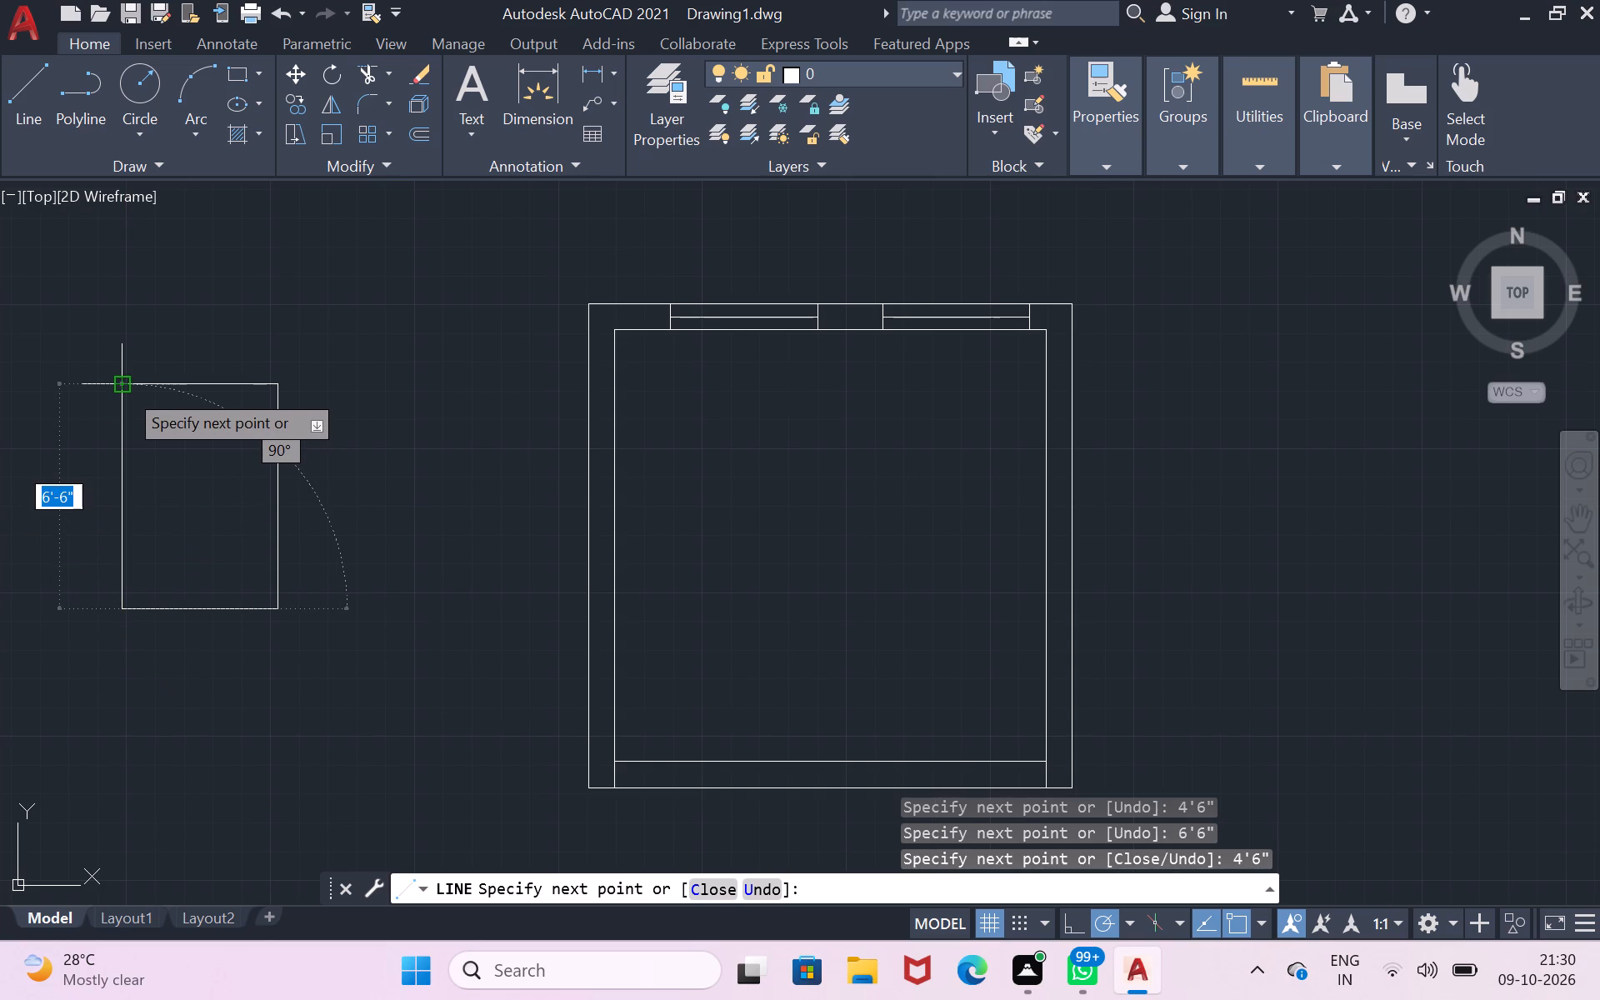
pyautogui.click(125, 389)
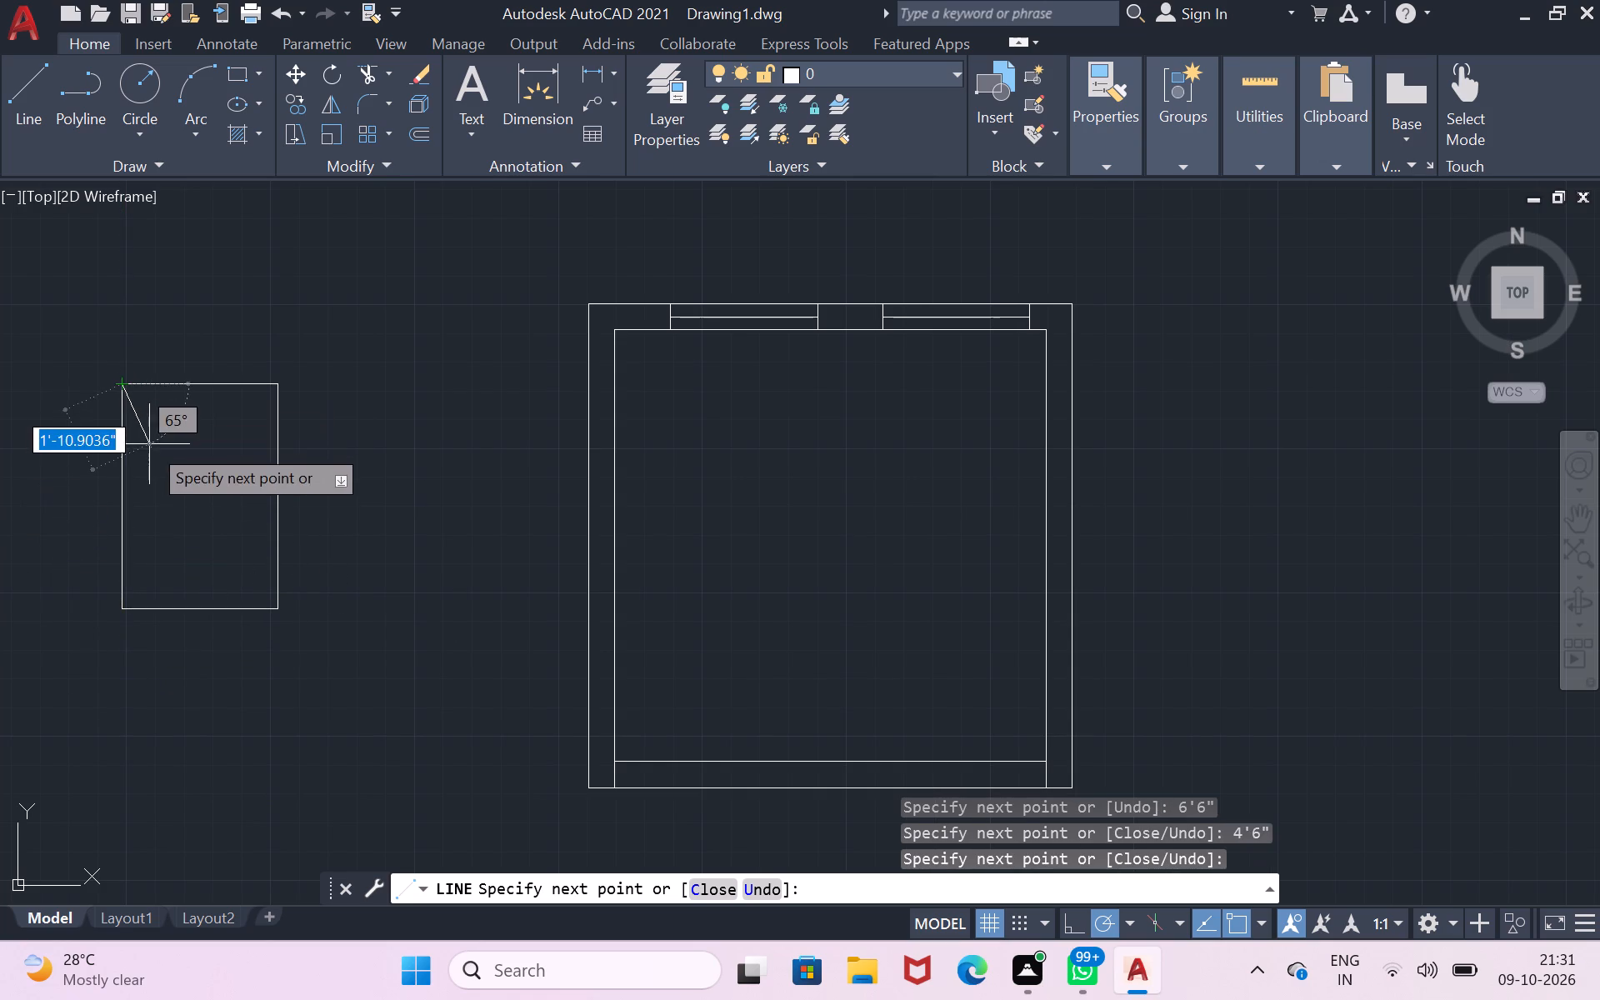
pyautogui.press('Return')
# Start a line at the northeast corner of the 4'6" by 6'6" rectangle.
pyautogui.scroll(2, 142, 431)
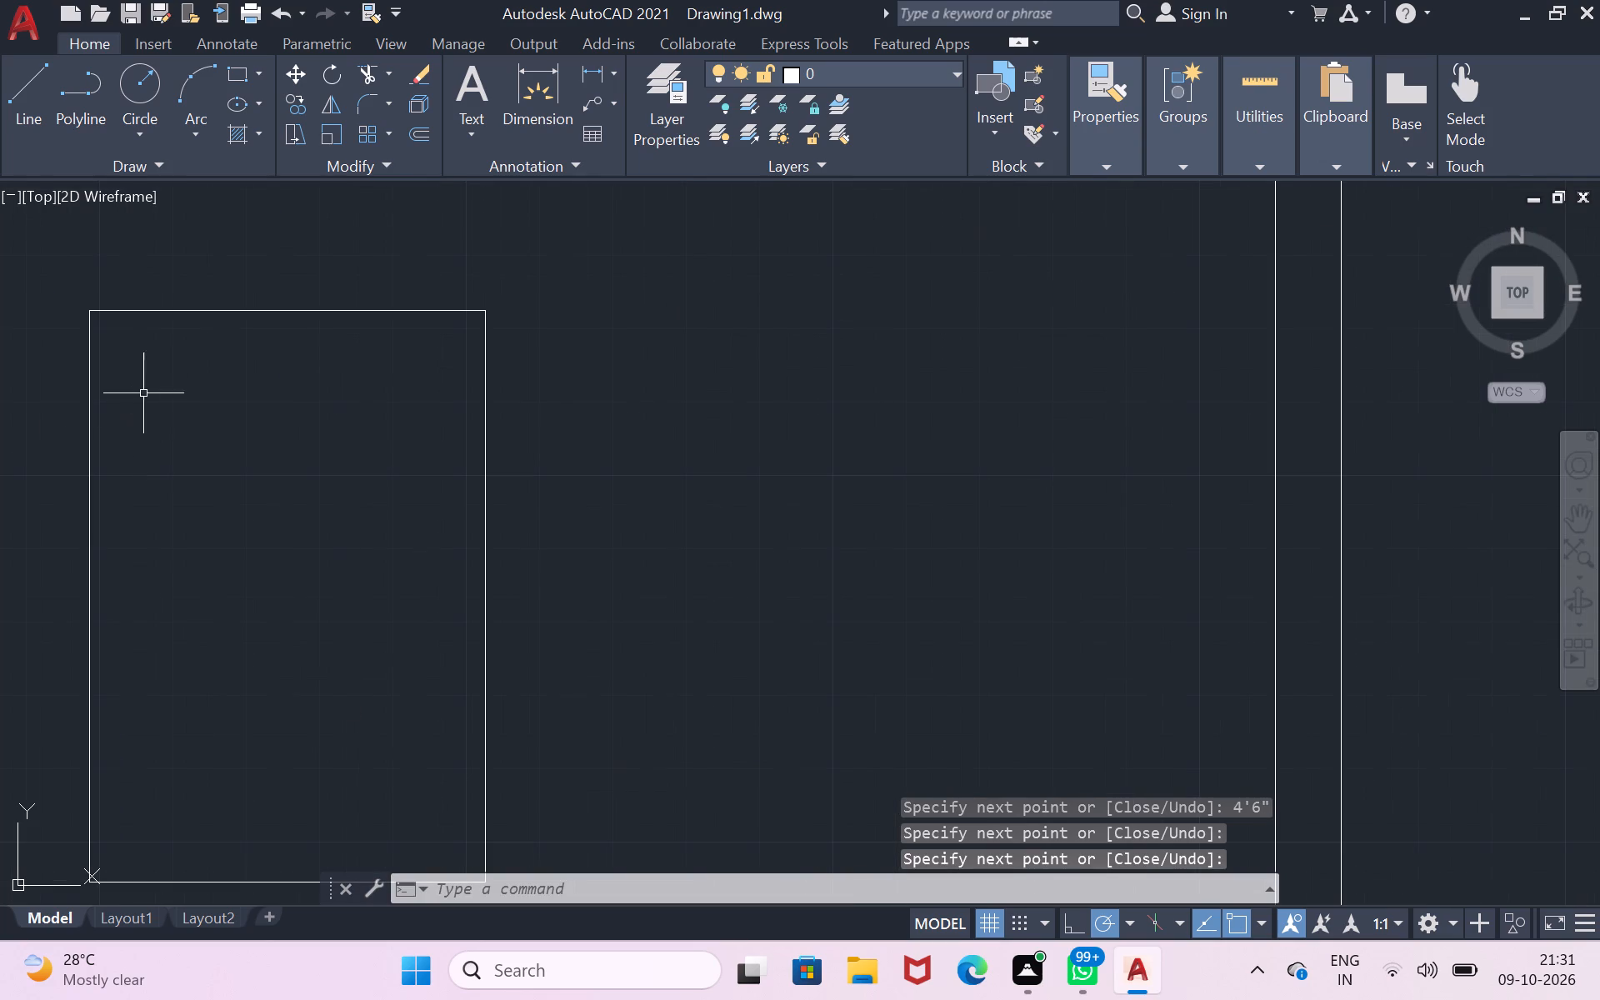
pyautogui.scroll(-1, 252, 291)
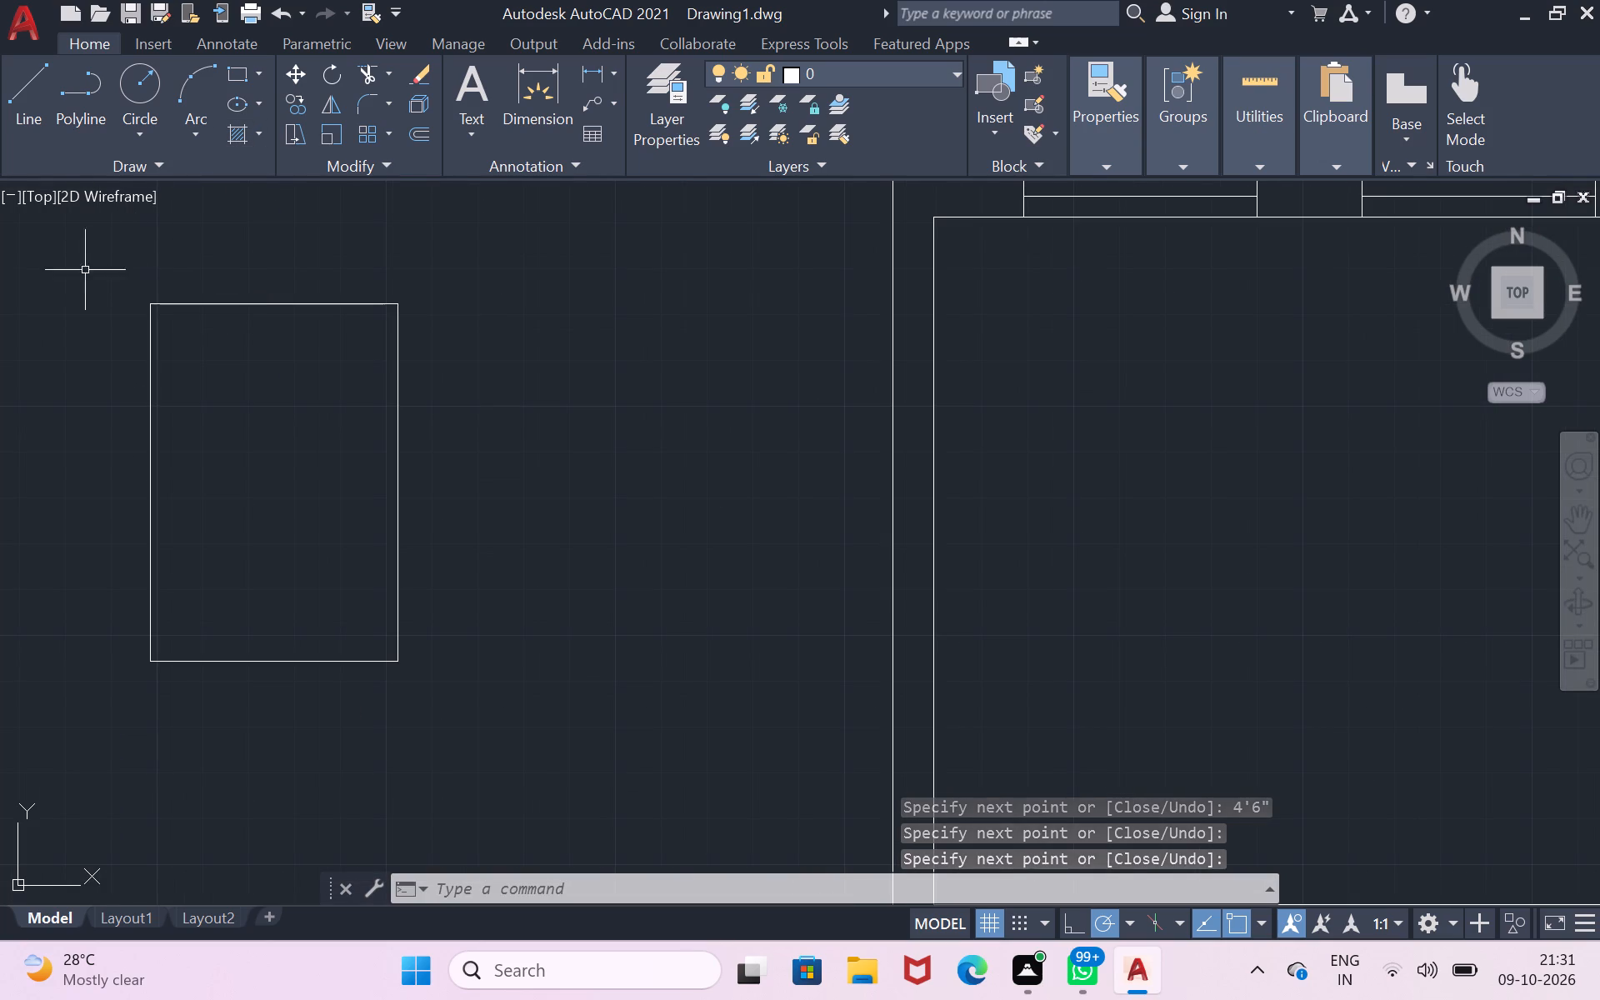
pyautogui.click(27, 116)
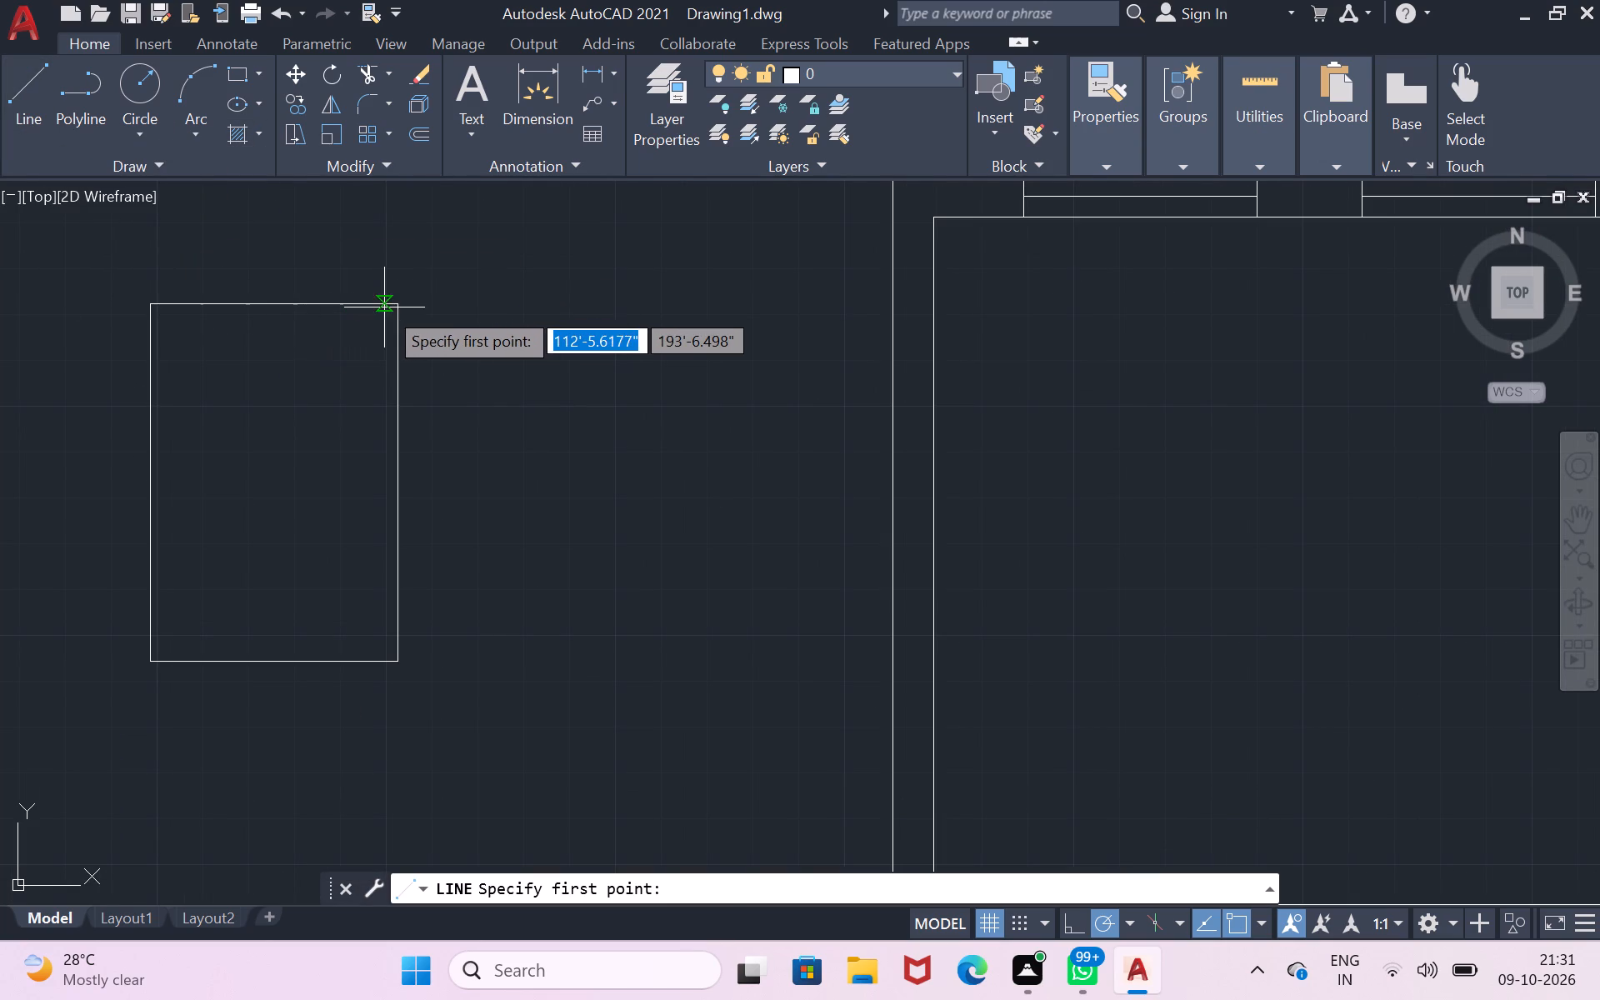
pyautogui.click(390, 307)
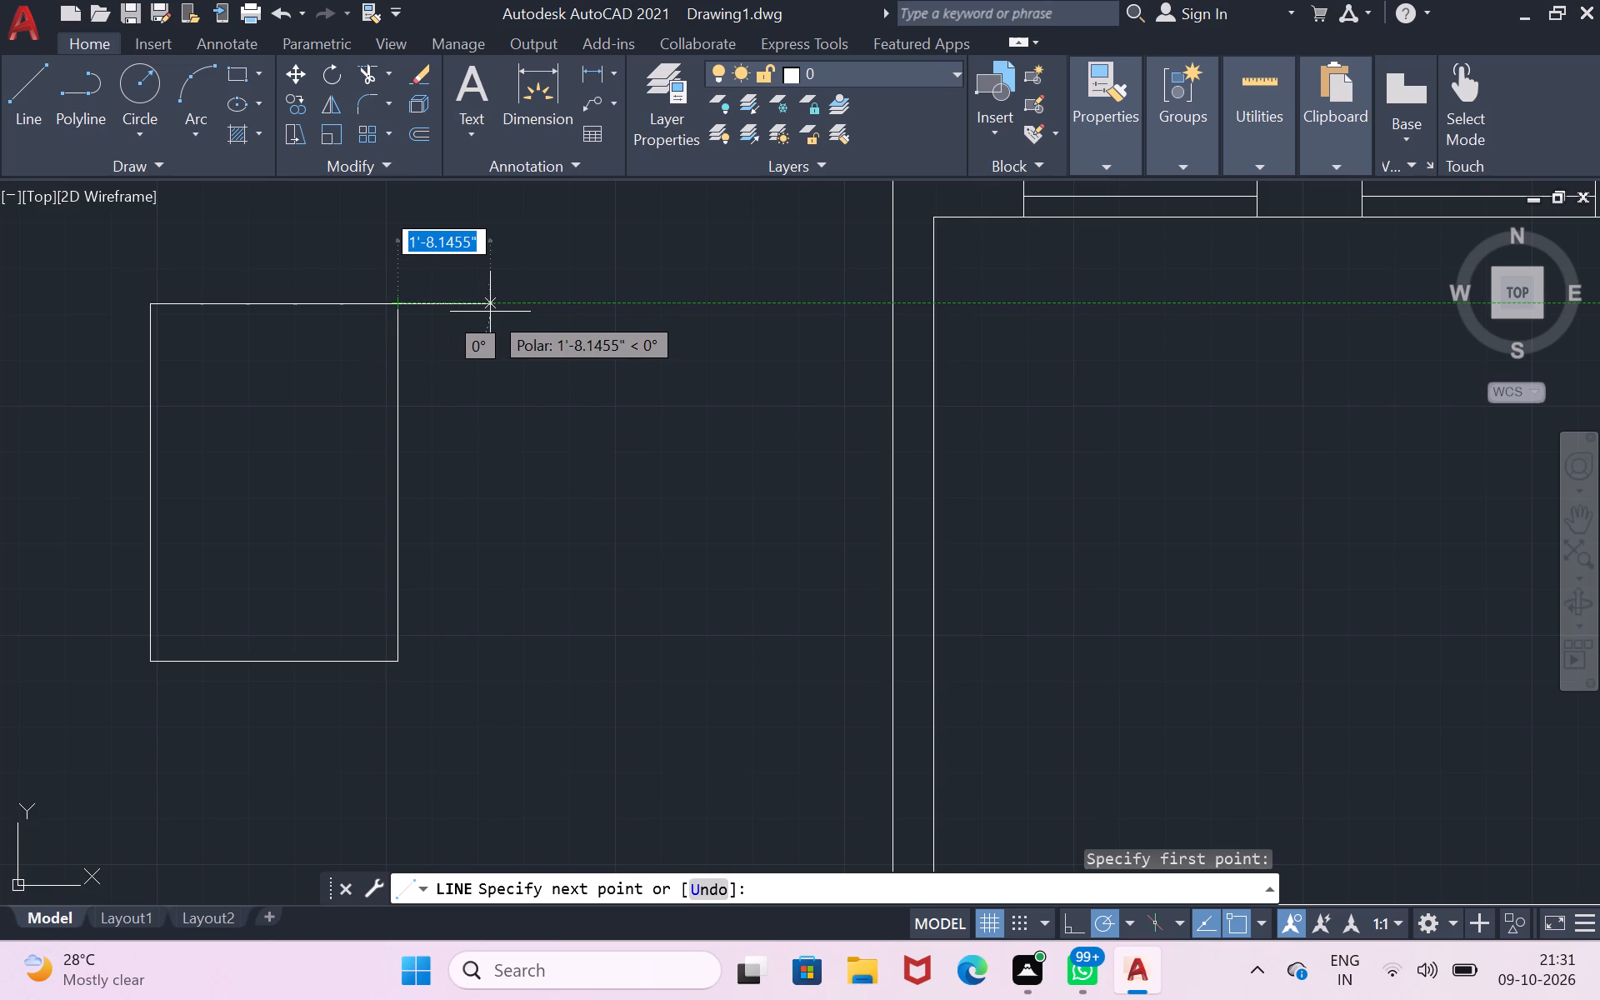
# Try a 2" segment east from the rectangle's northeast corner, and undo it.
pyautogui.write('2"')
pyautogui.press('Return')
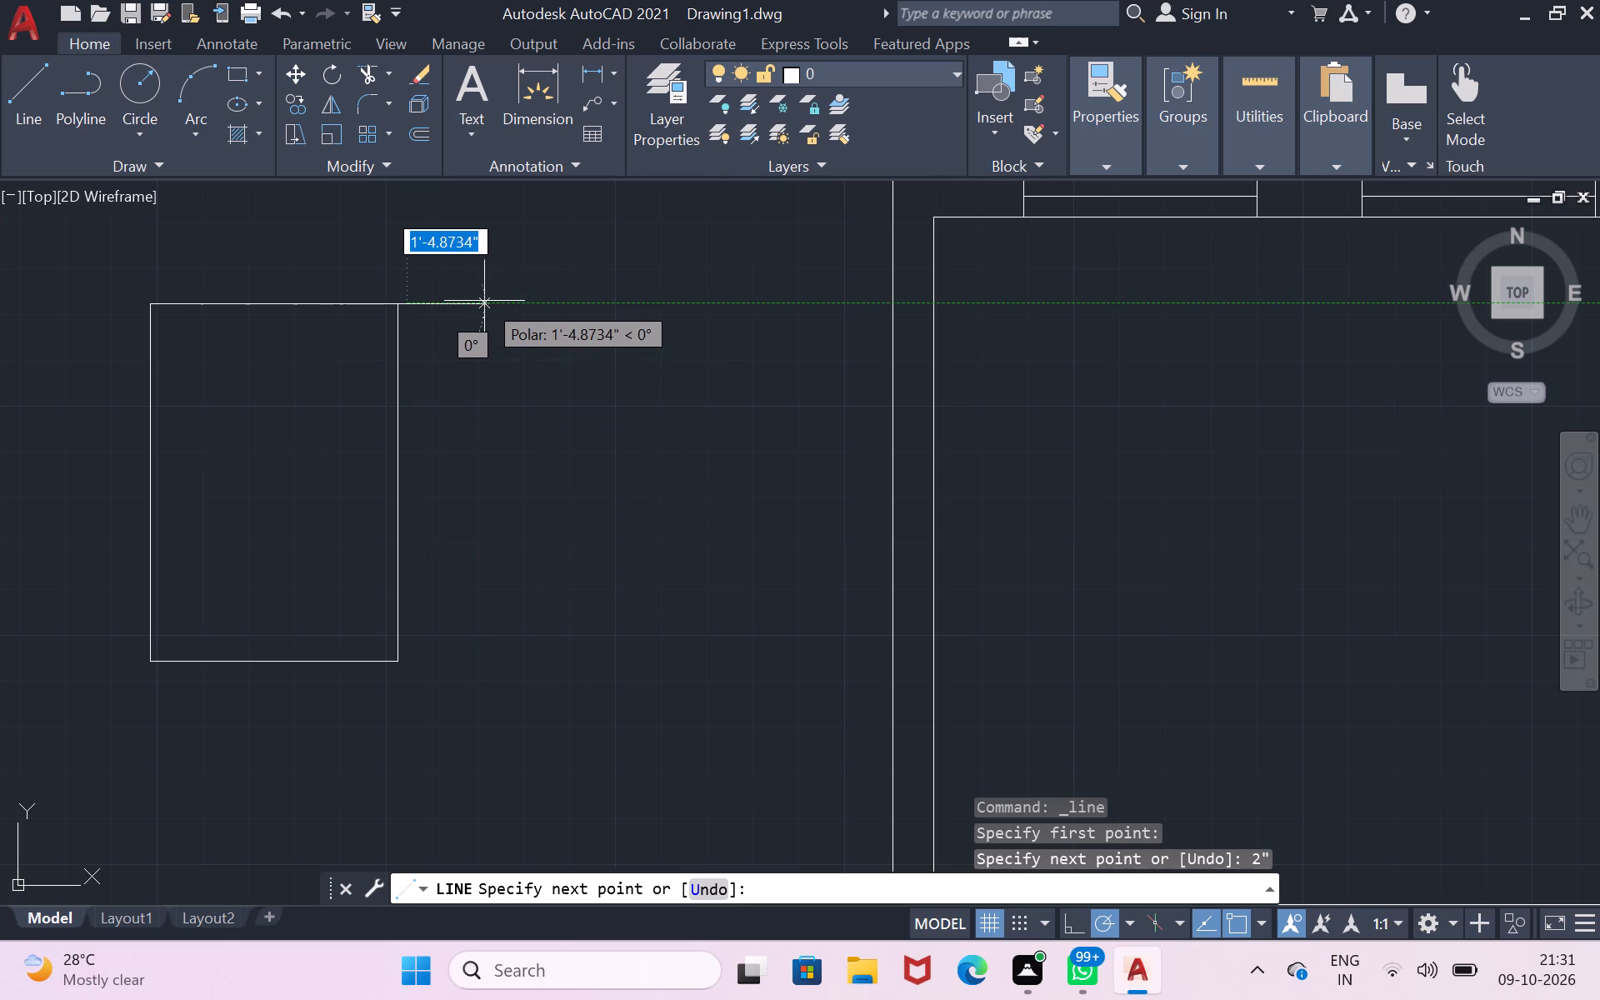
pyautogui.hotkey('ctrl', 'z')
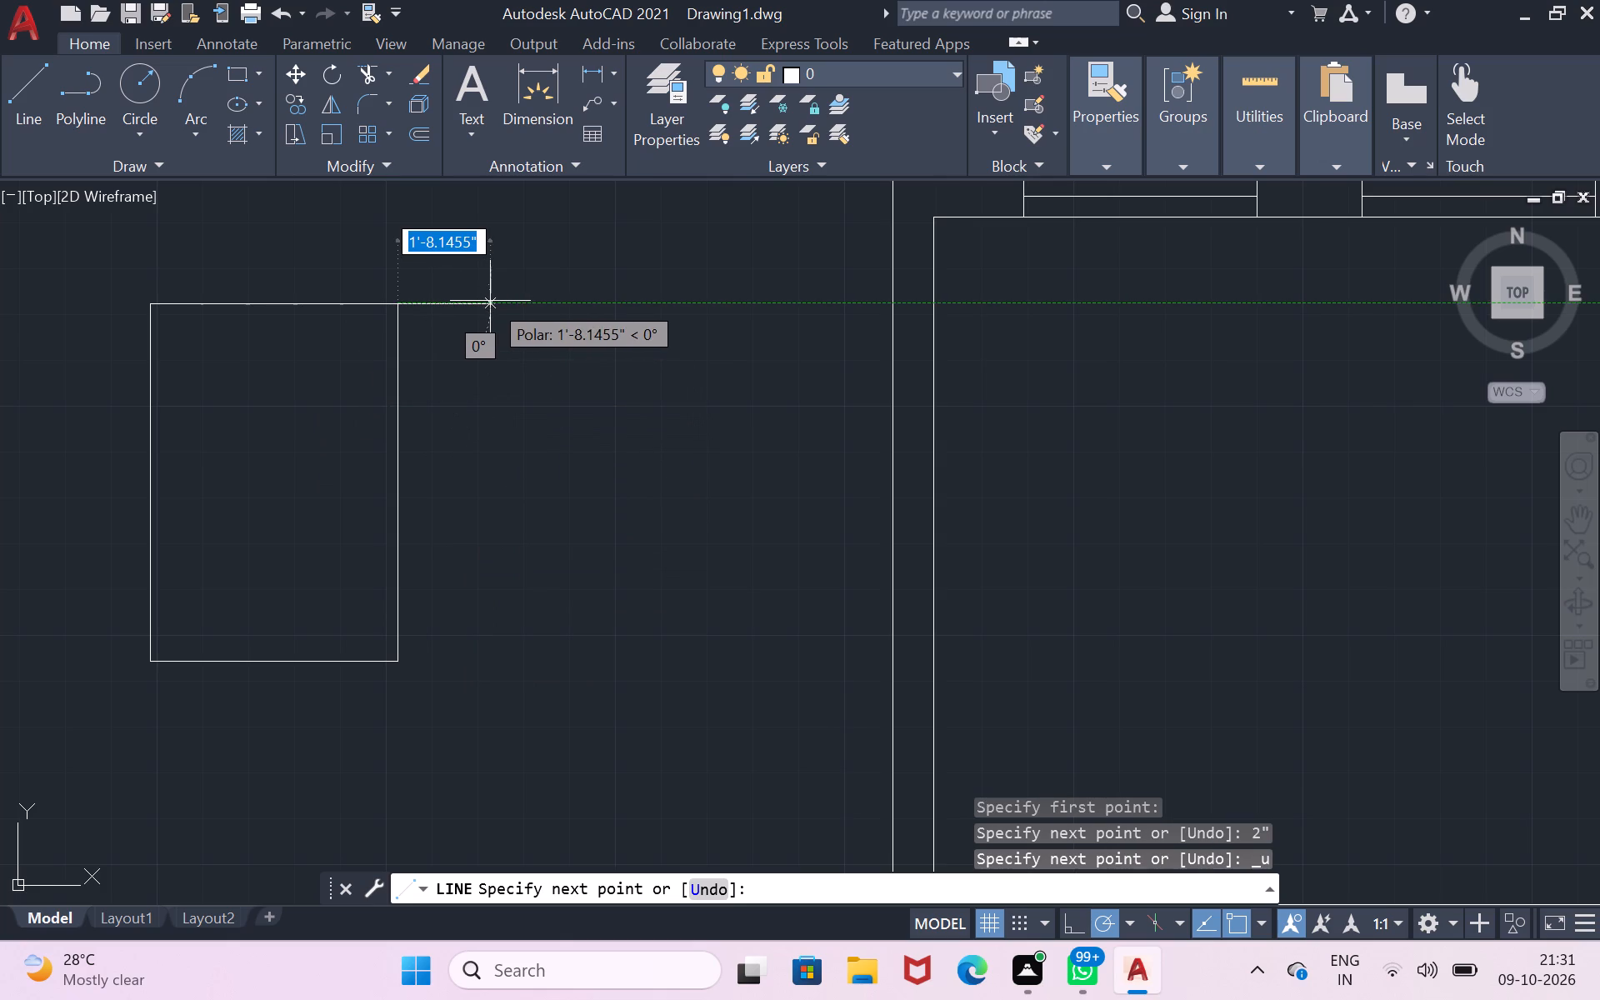
# Draw segments 2' east, 1' south and back west to the large rectangle's east side, and end the line.
pyautogui.press('2')
pyautogui.press("'")
pyautogui.press('Return')
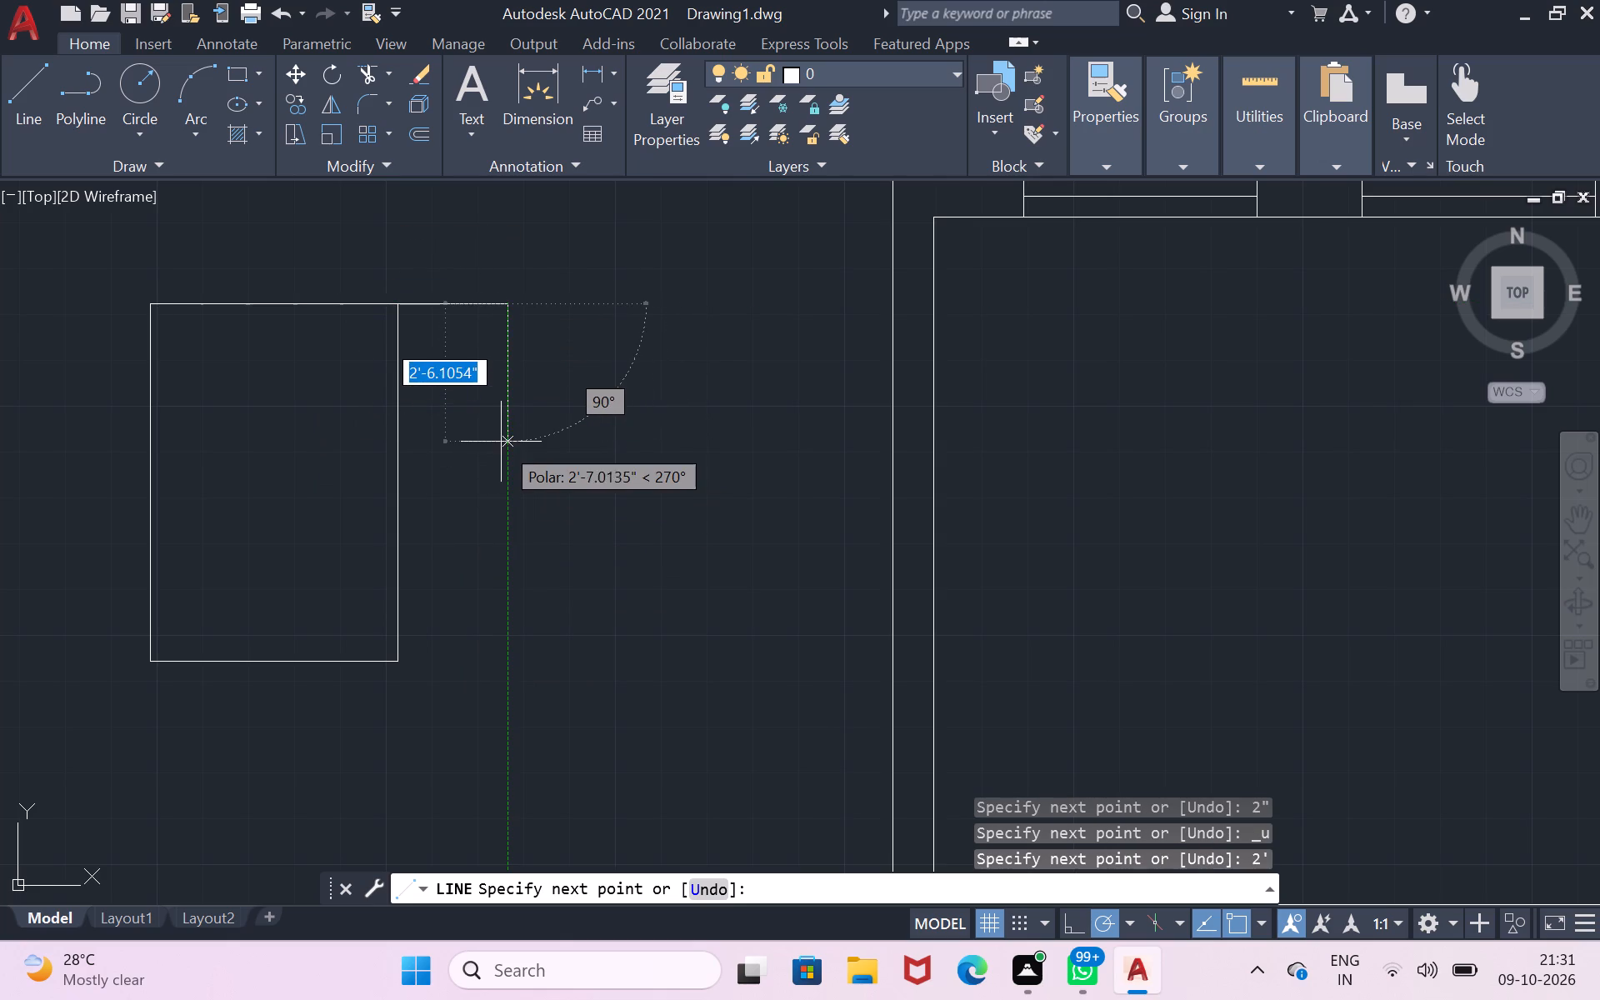
pyautogui.write("1'")
pyautogui.press('Return')
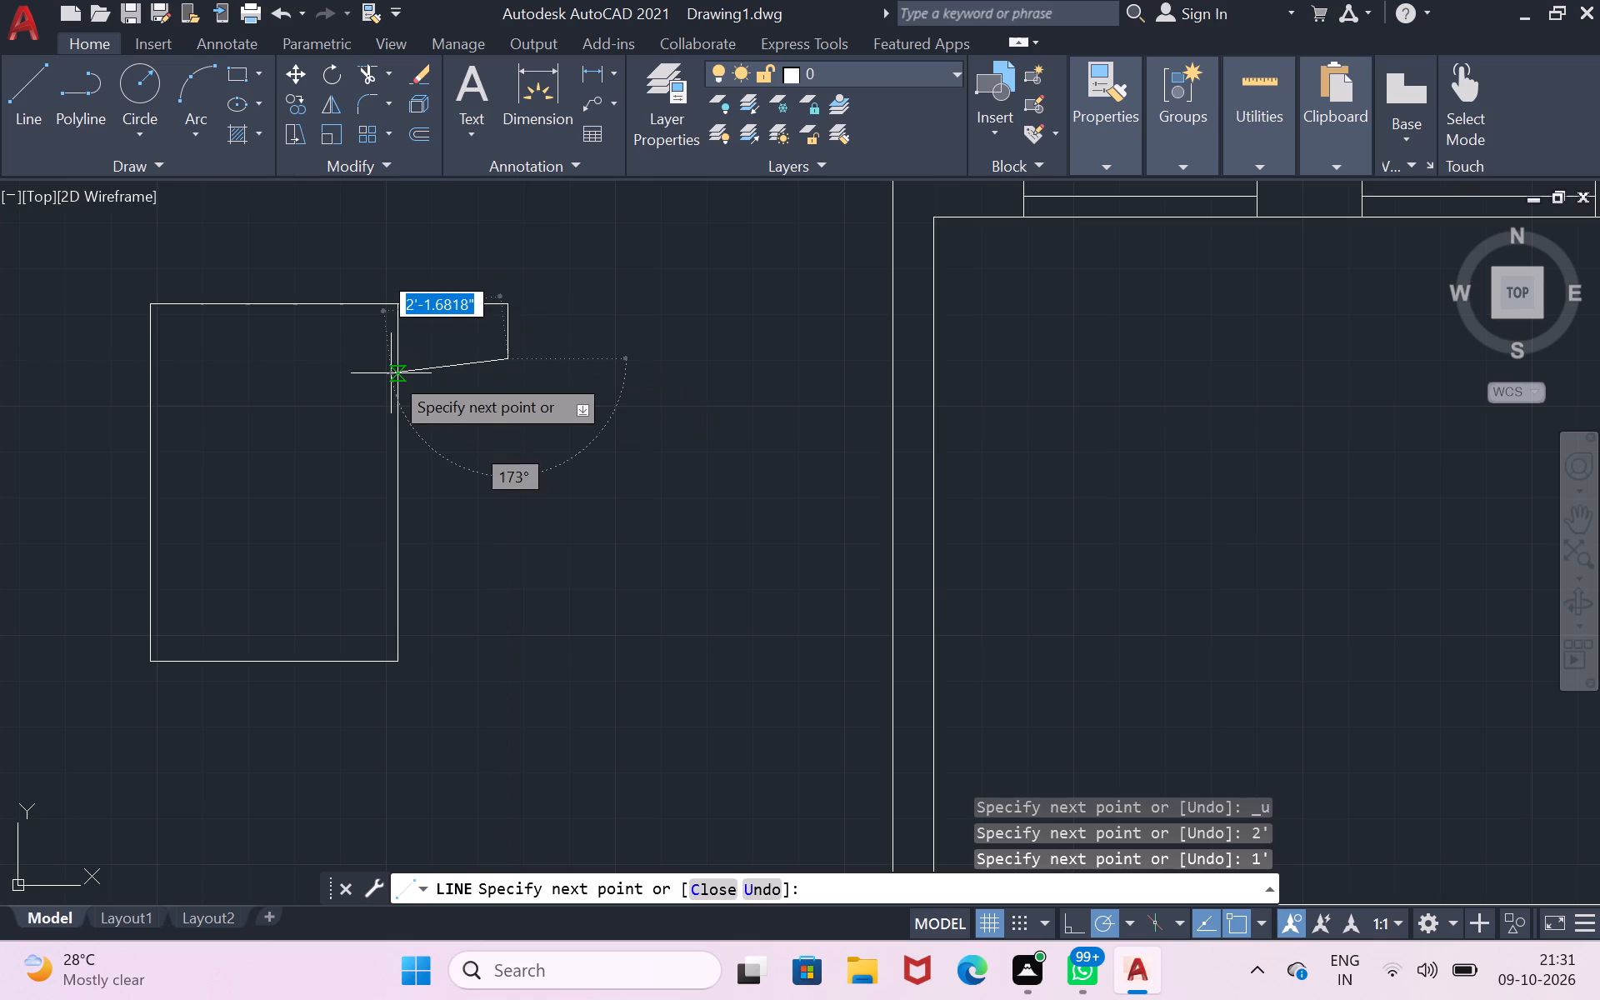
pyautogui.click(394, 356)
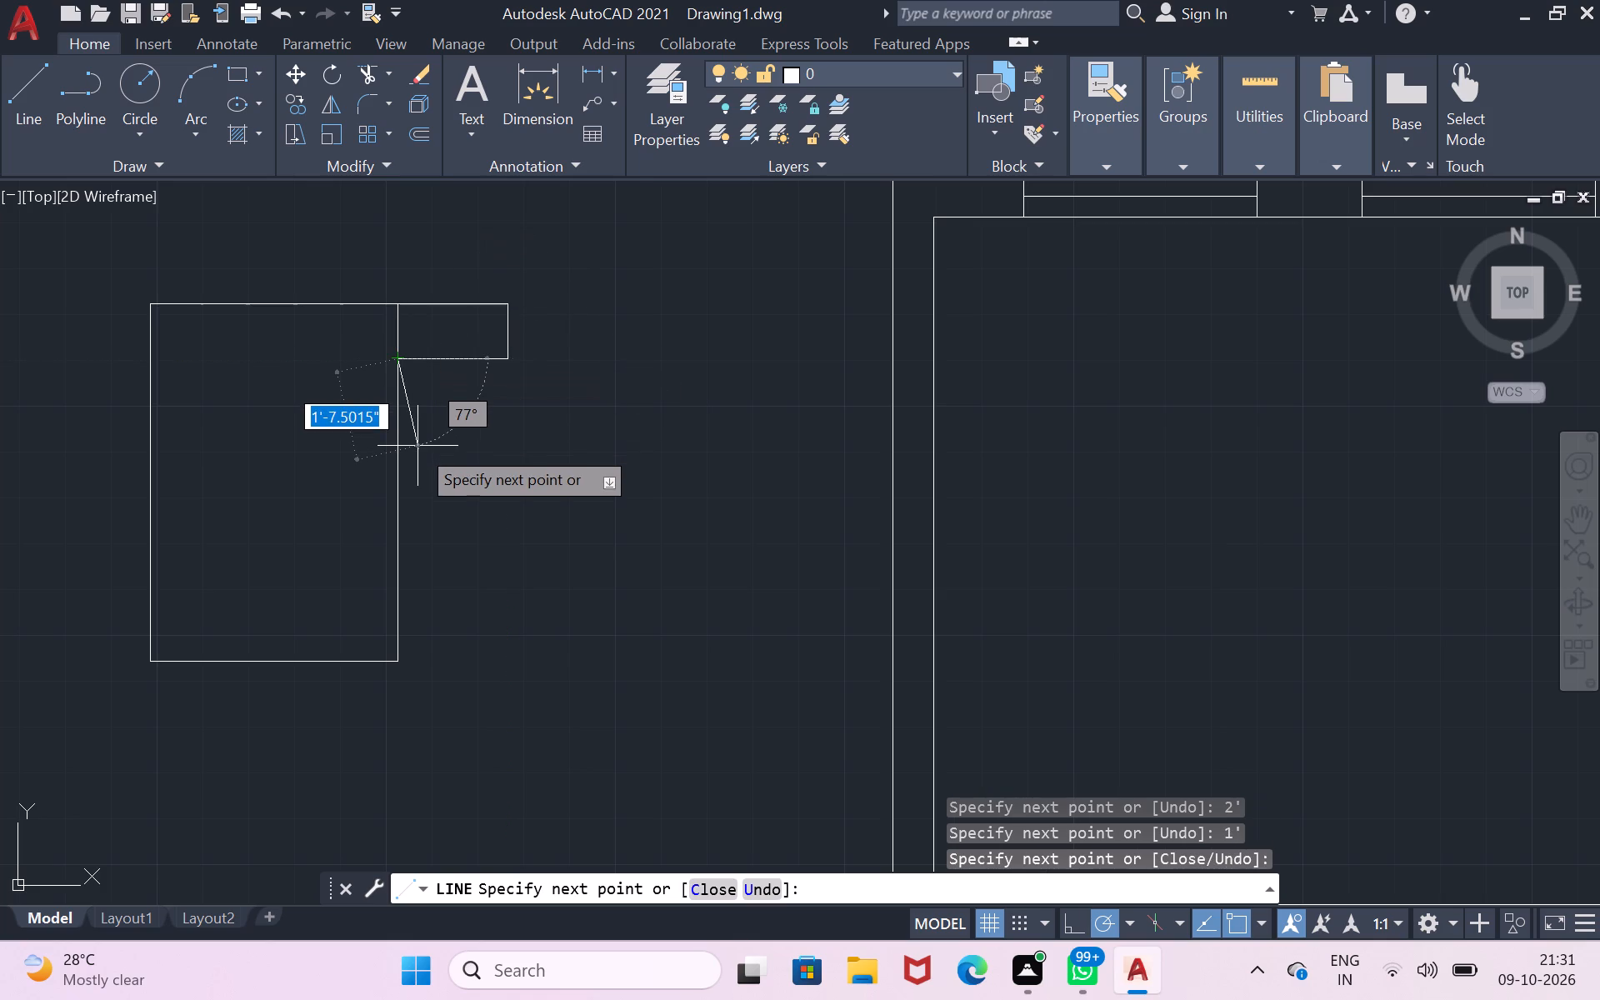
pyautogui.press('Return')
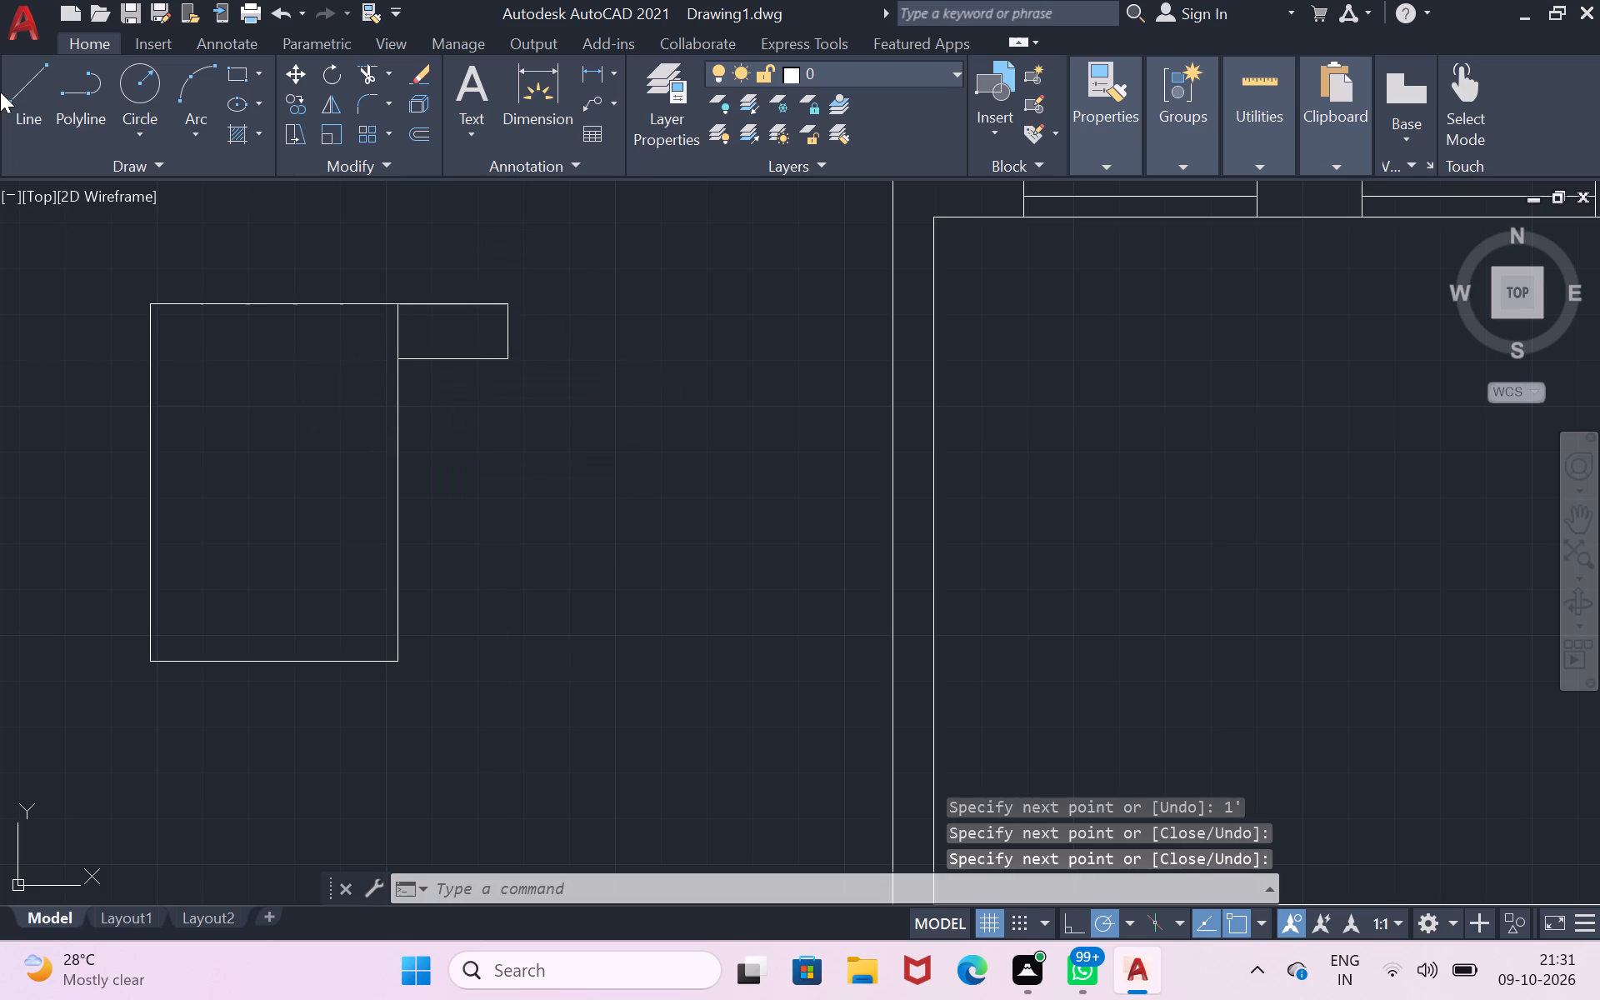
# Draw a line from the large rectangle's northwest corner 2' west, 1' south and back east to its west side.
pyautogui.click(7, 98)
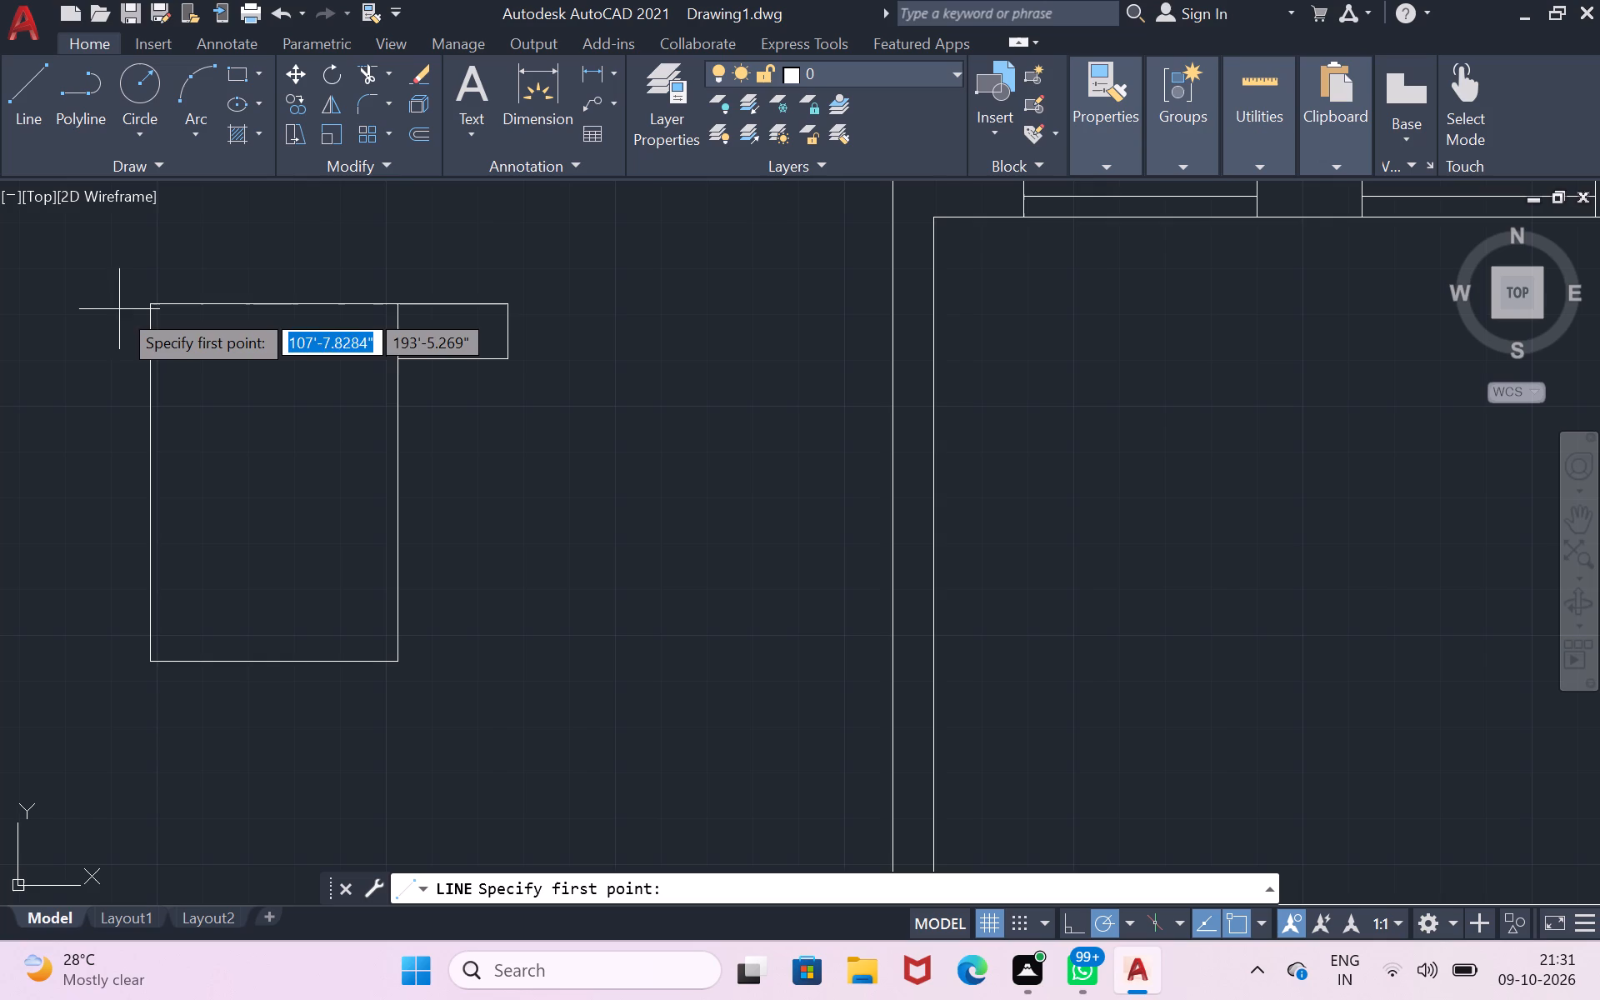
pyautogui.click(153, 305)
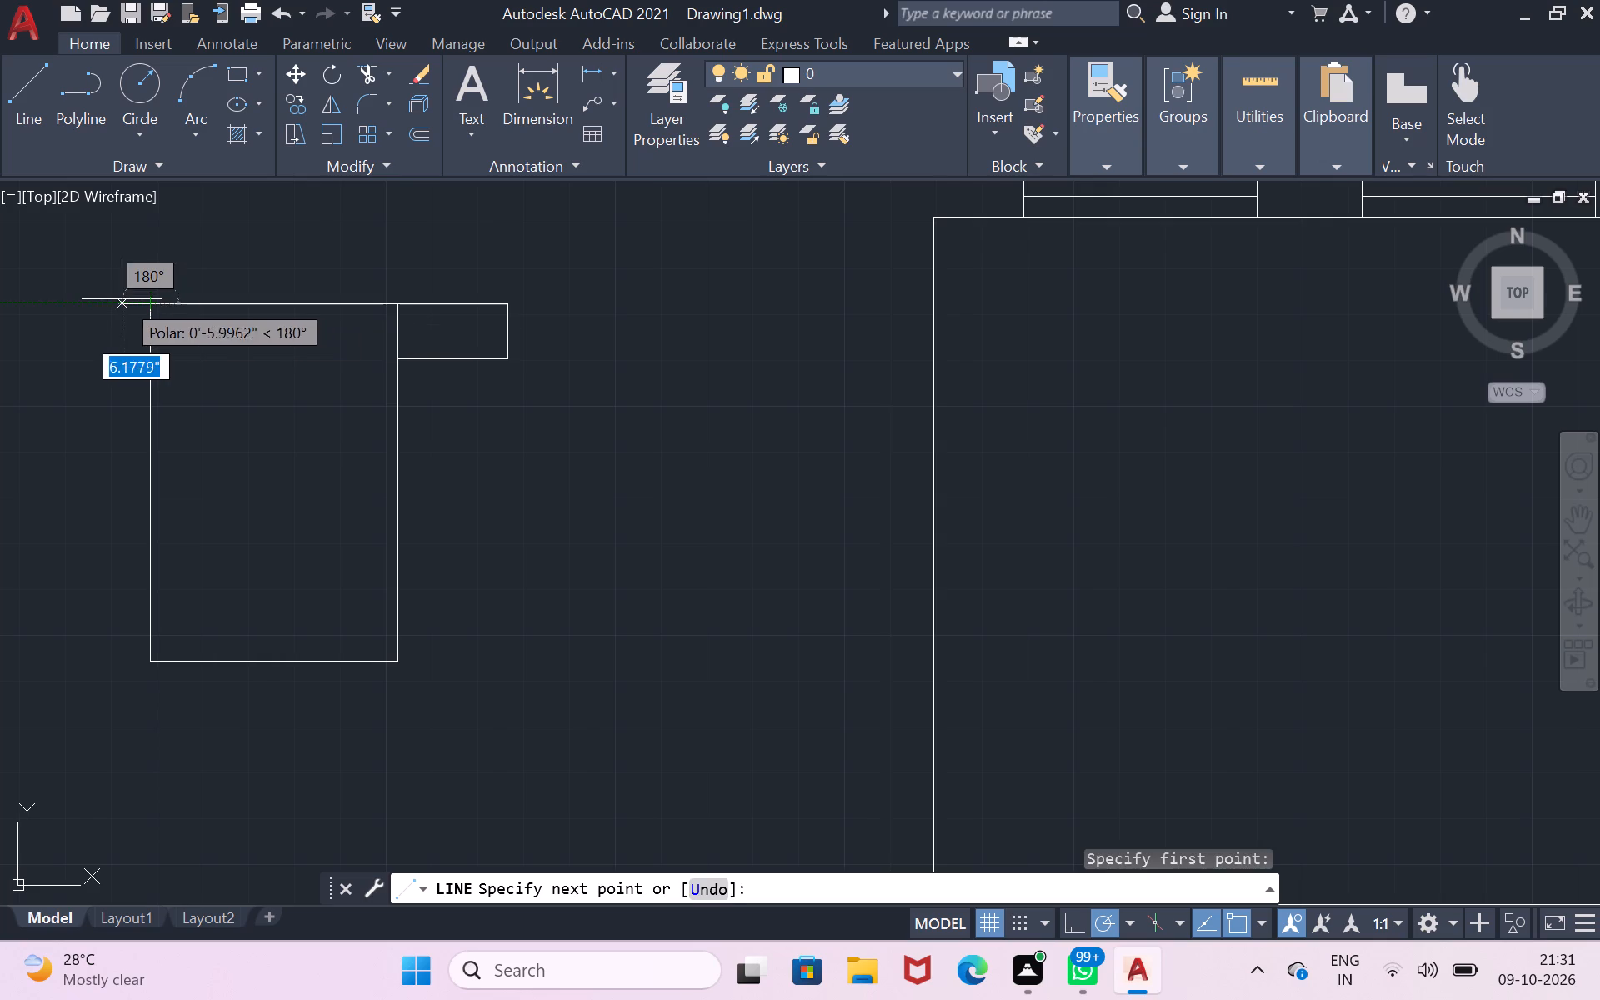
pyautogui.write("2'")
pyautogui.press('Return')
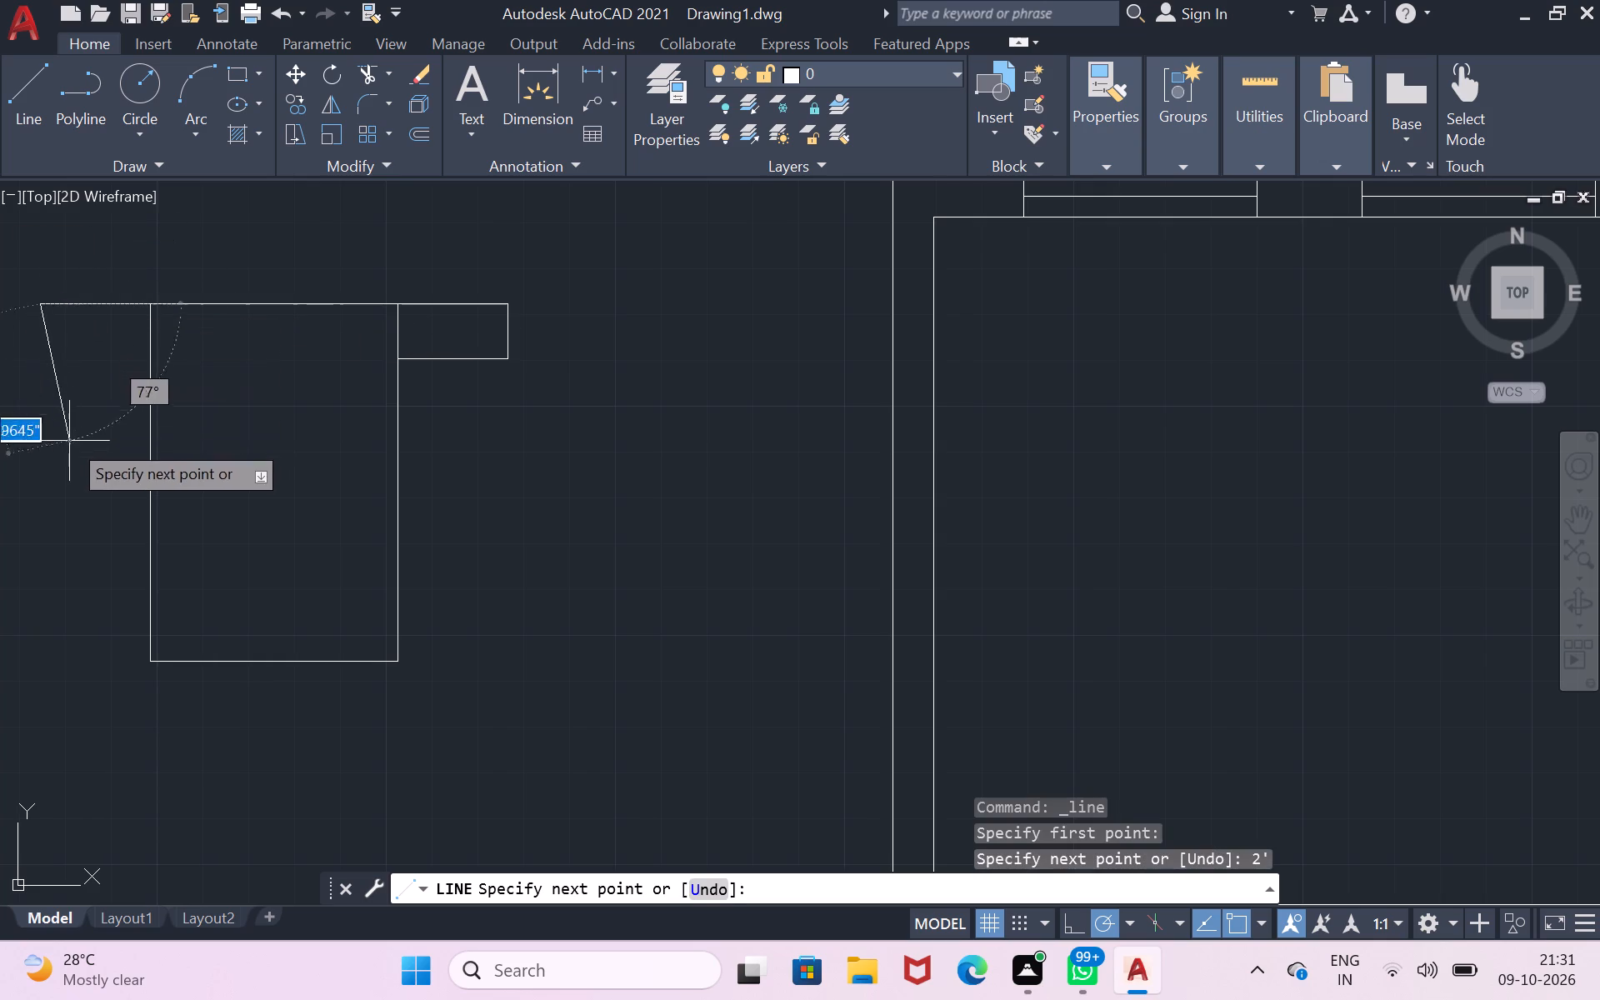
pyautogui.write("1'")
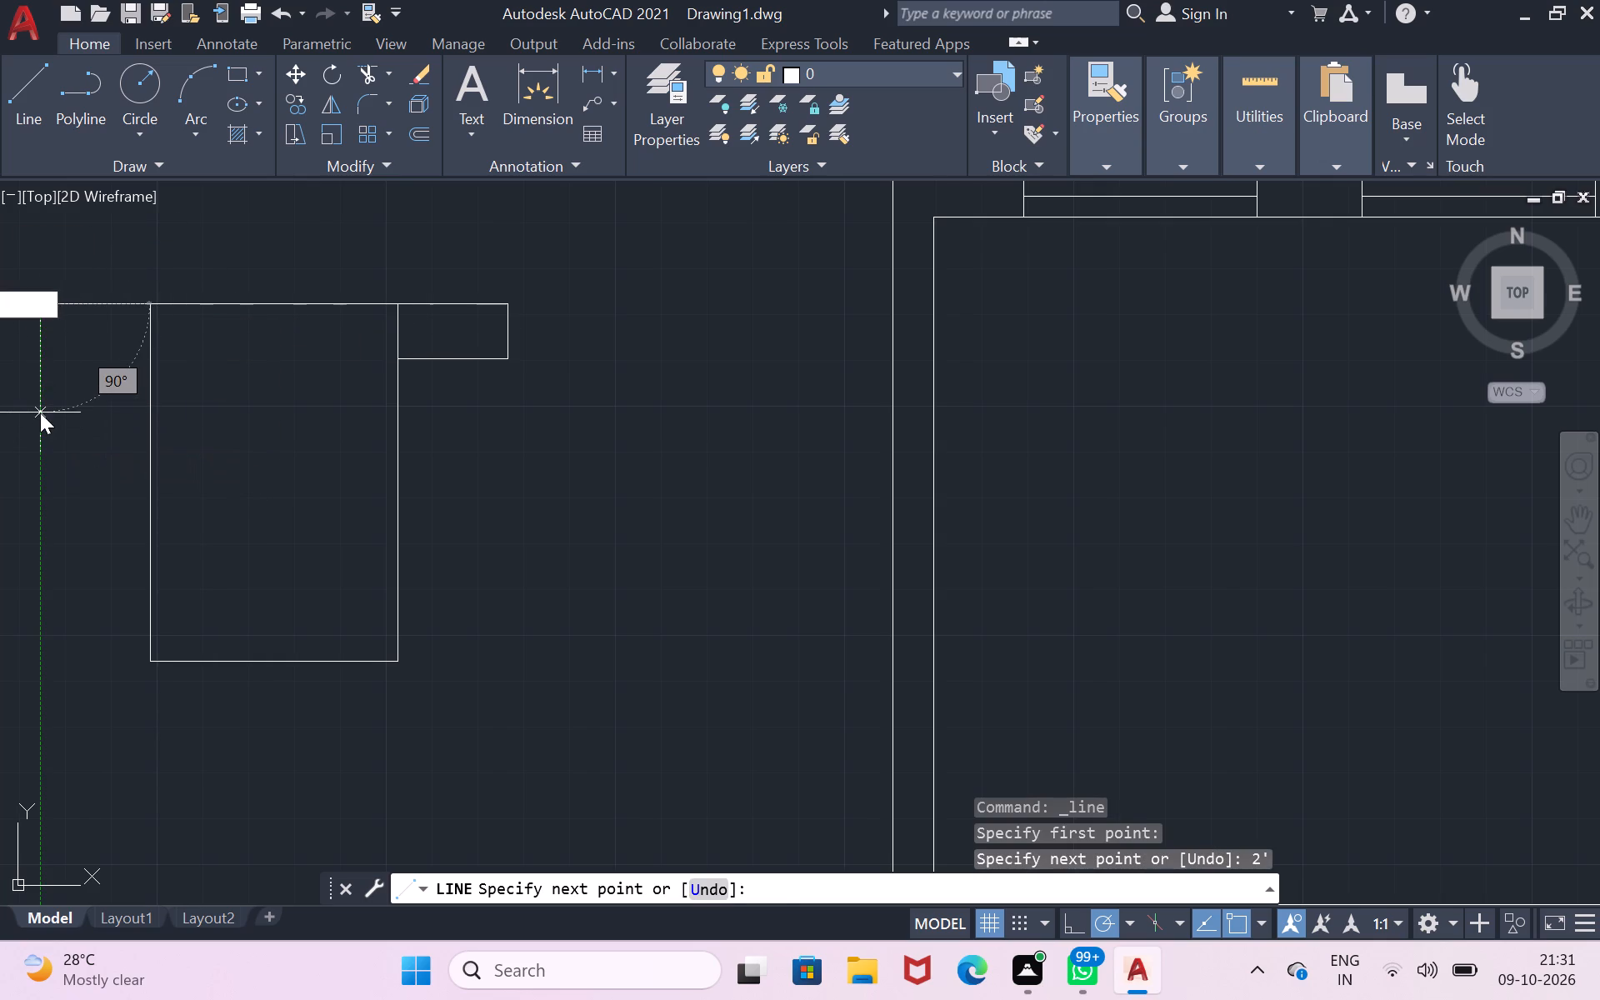
pyautogui.press('Return')
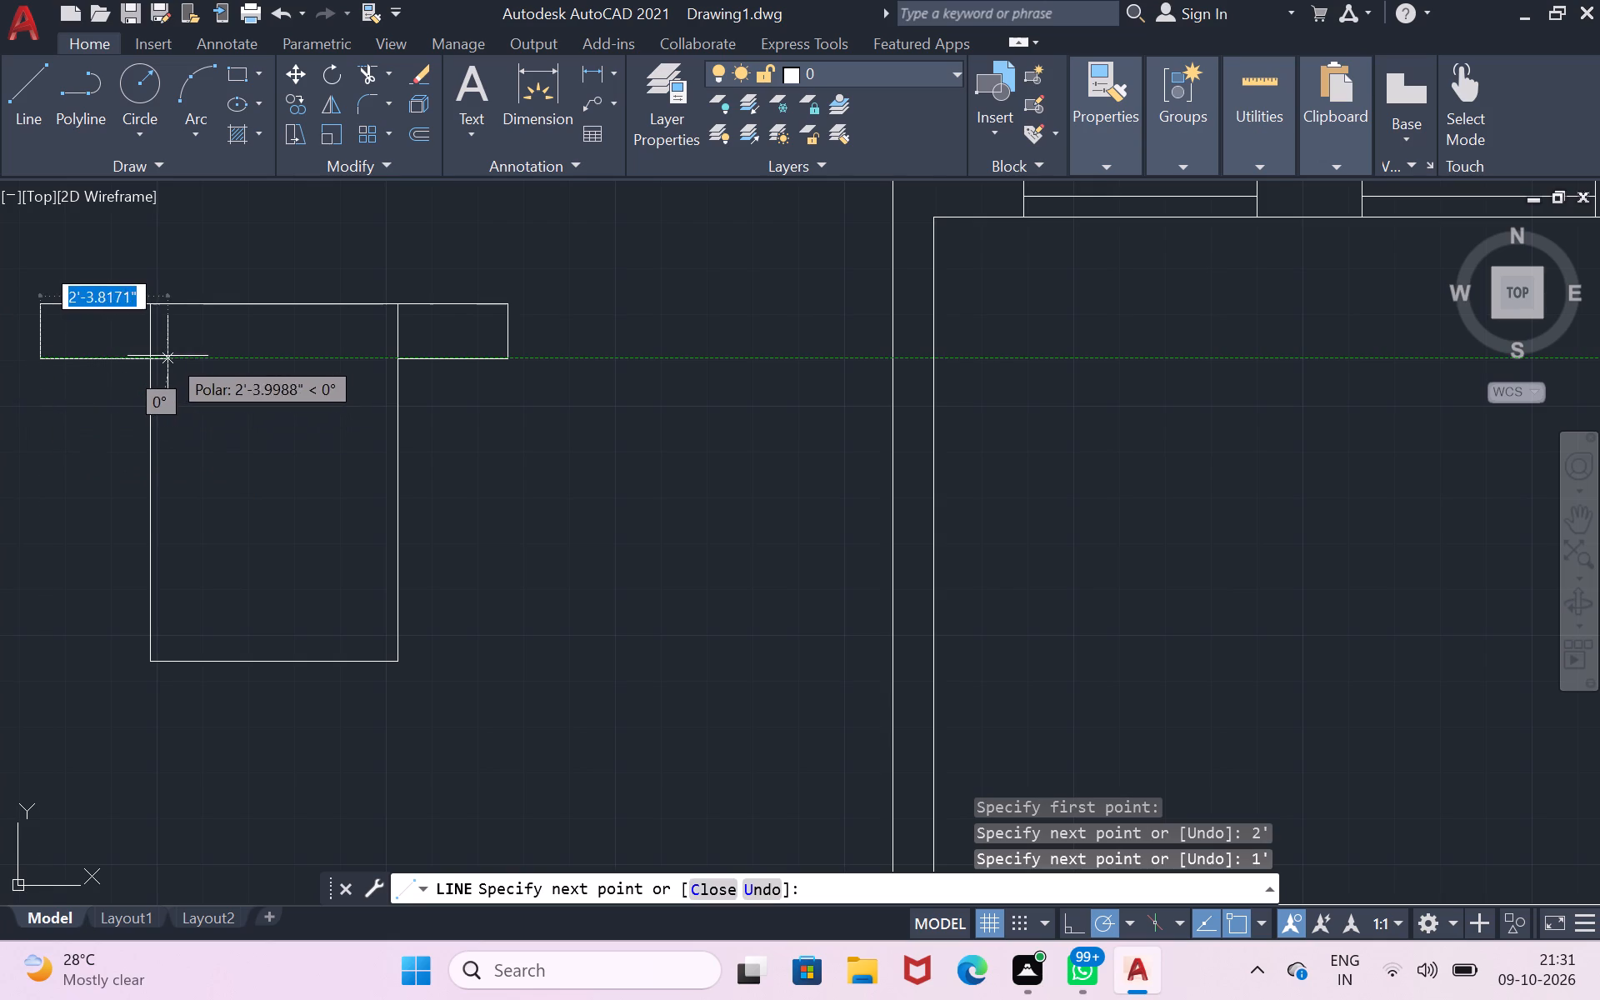
pyautogui.click(147, 357)
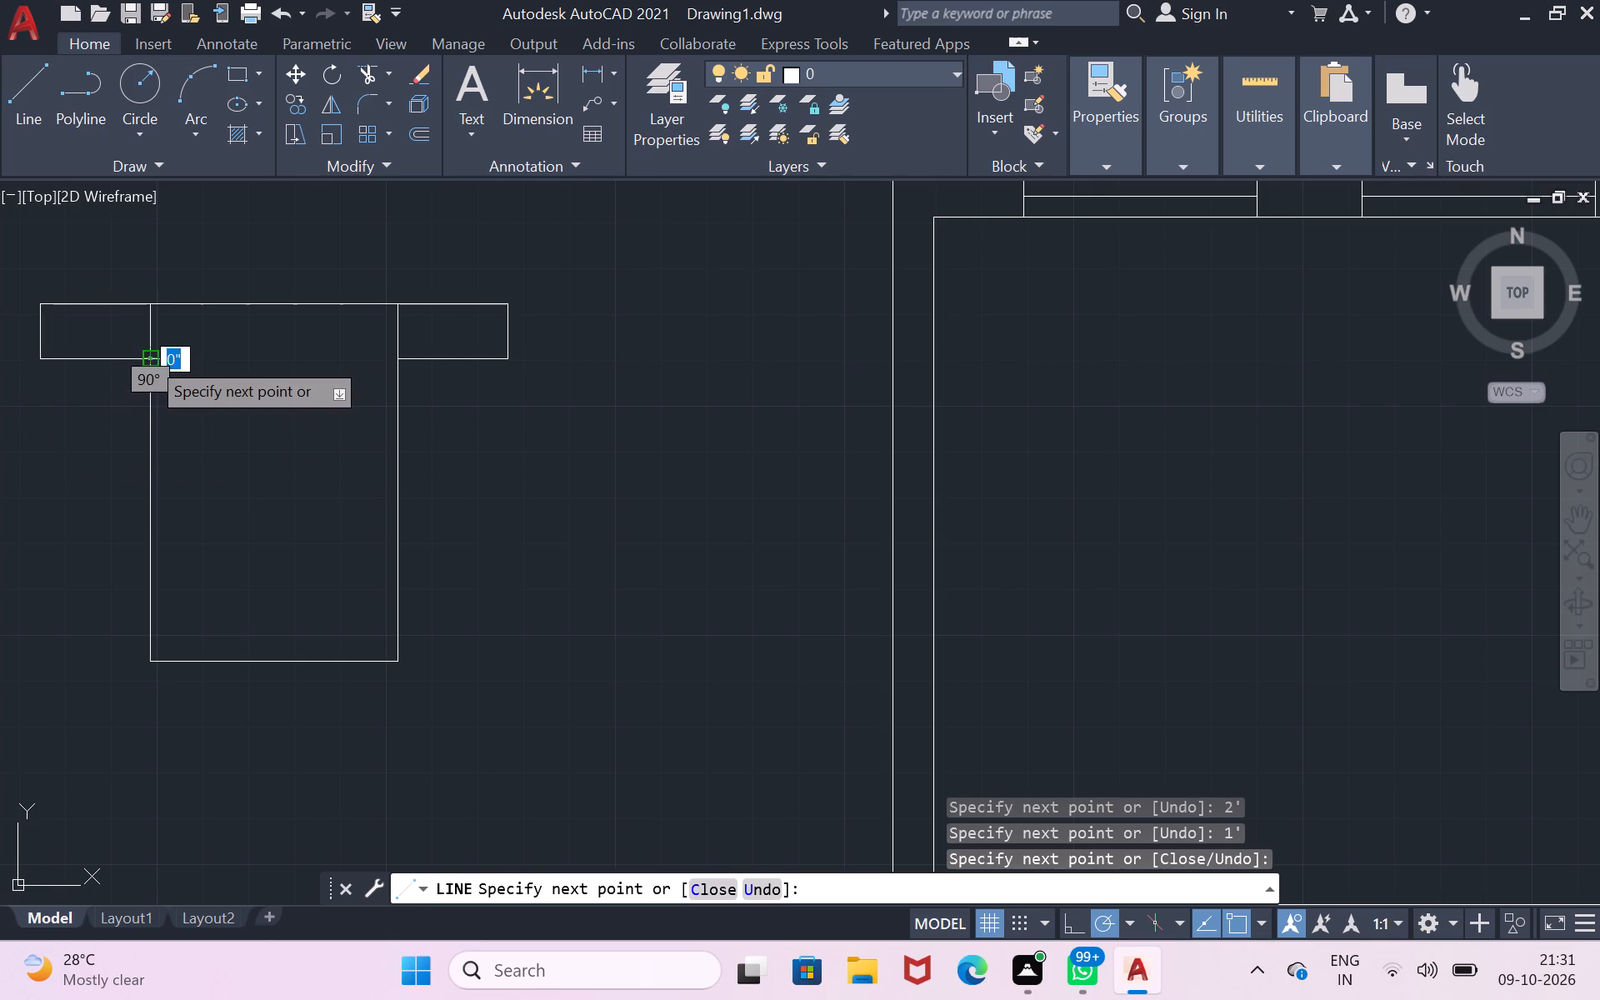
pyautogui.press('Return')
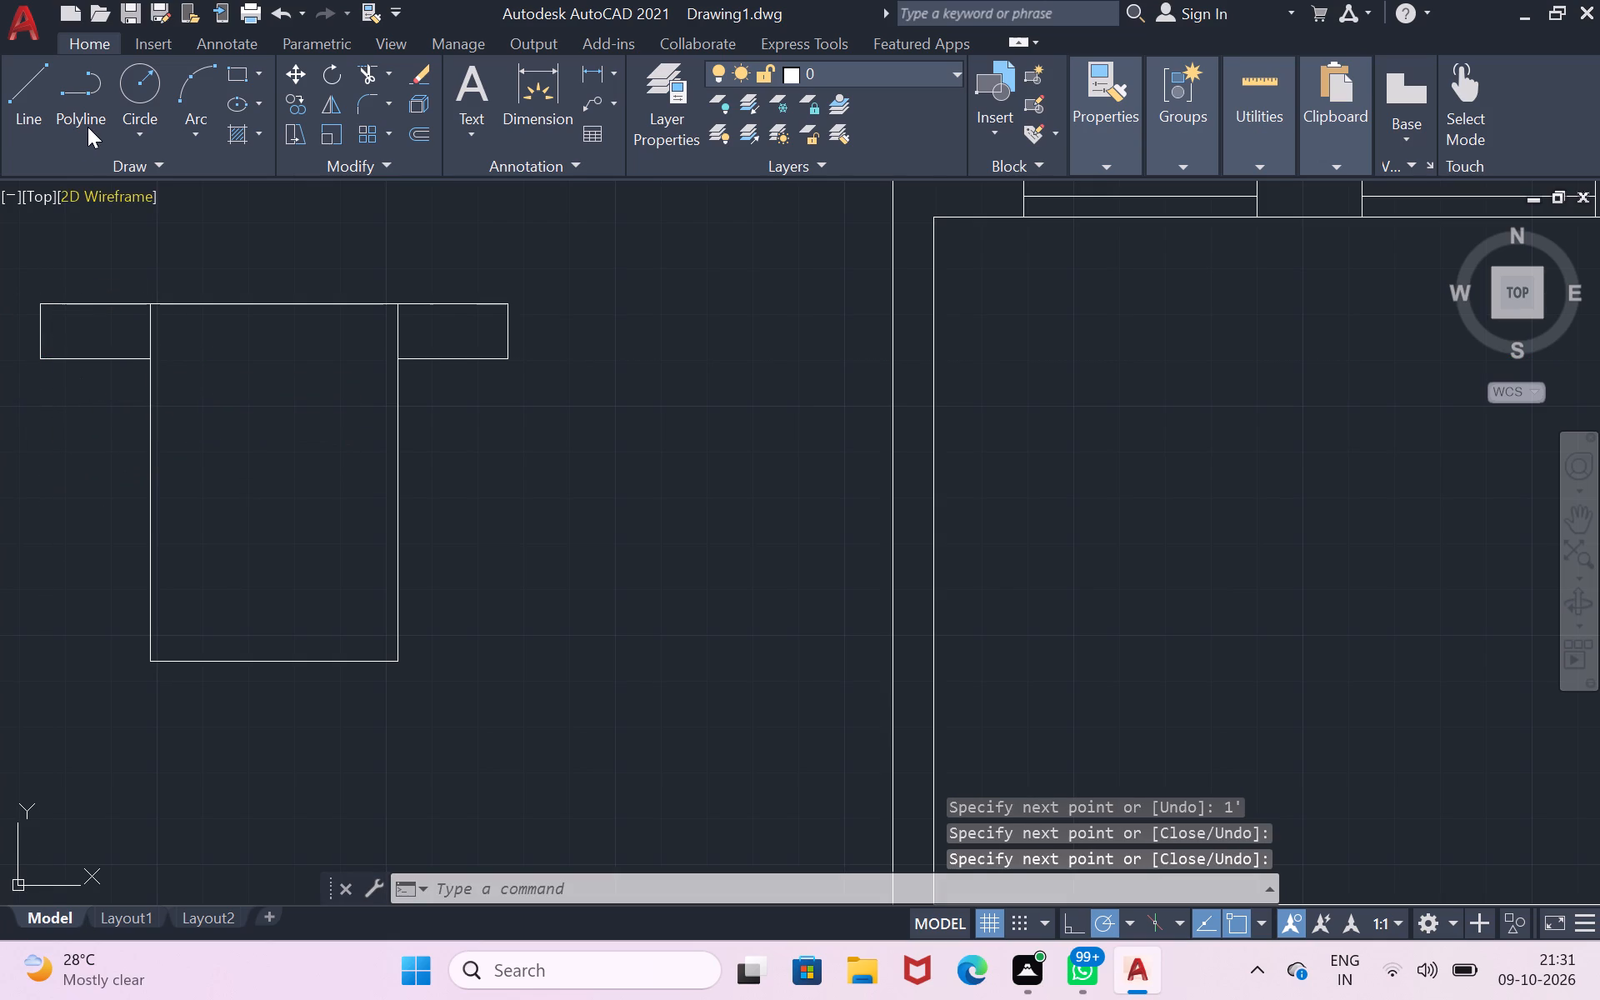
# Draw a rectangle about 4'1" by 1'2" inside the bed outline, just below its north edge.
pyautogui.click(32, 115)
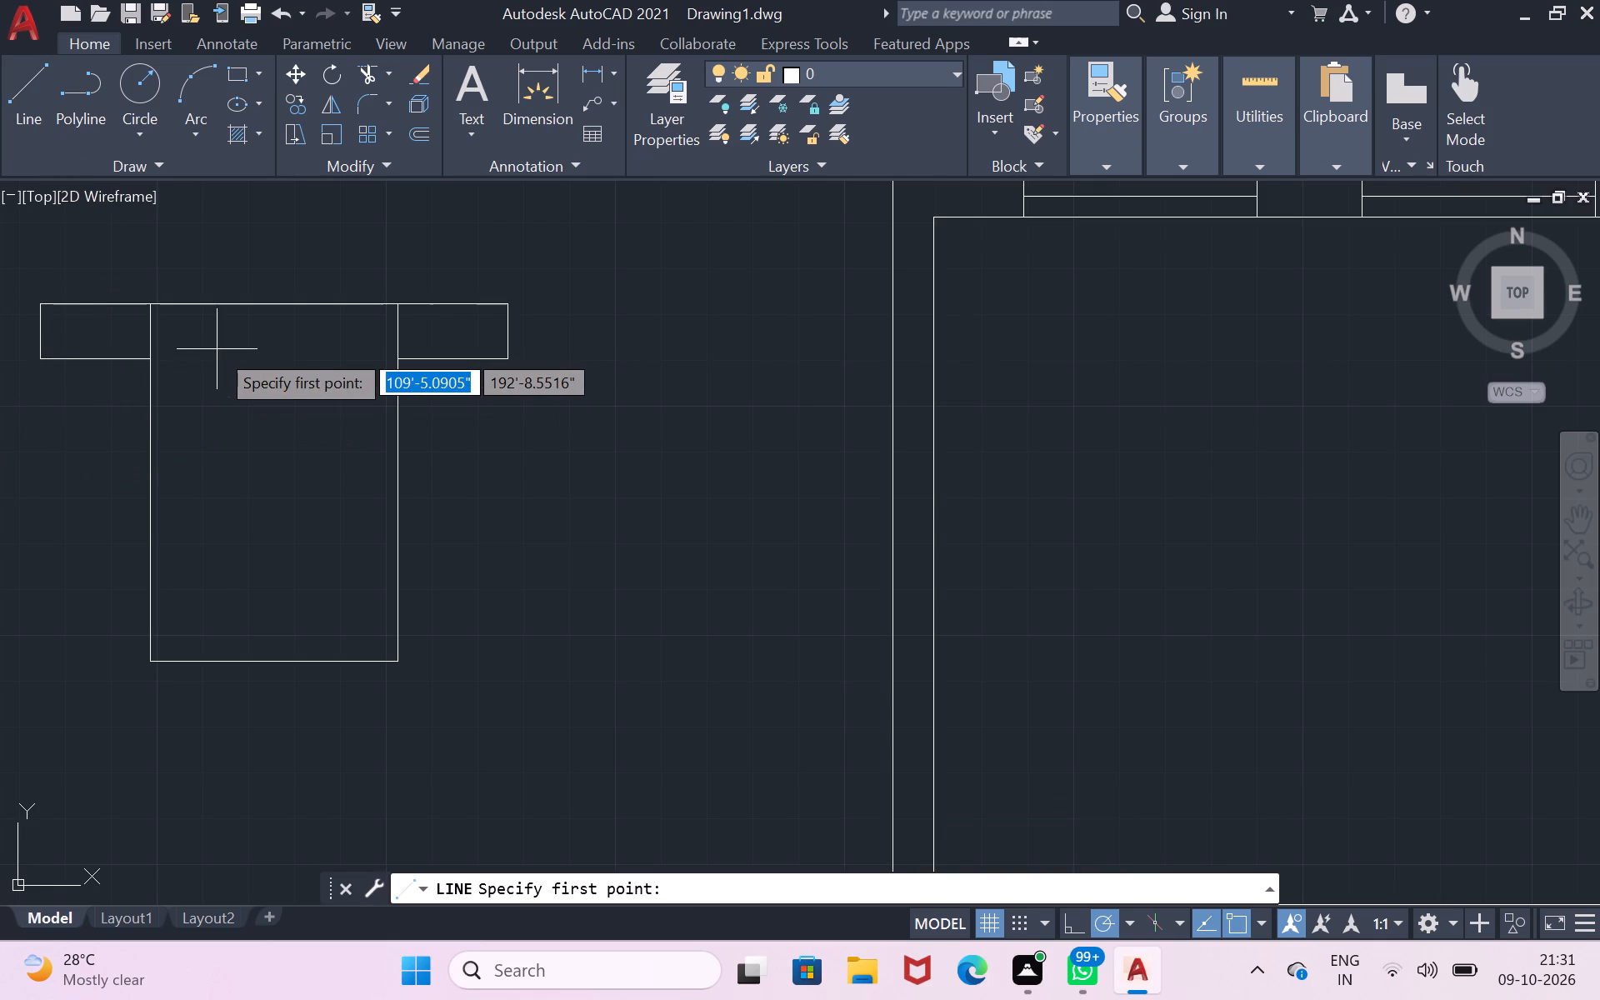
pyautogui.click(237, 78)
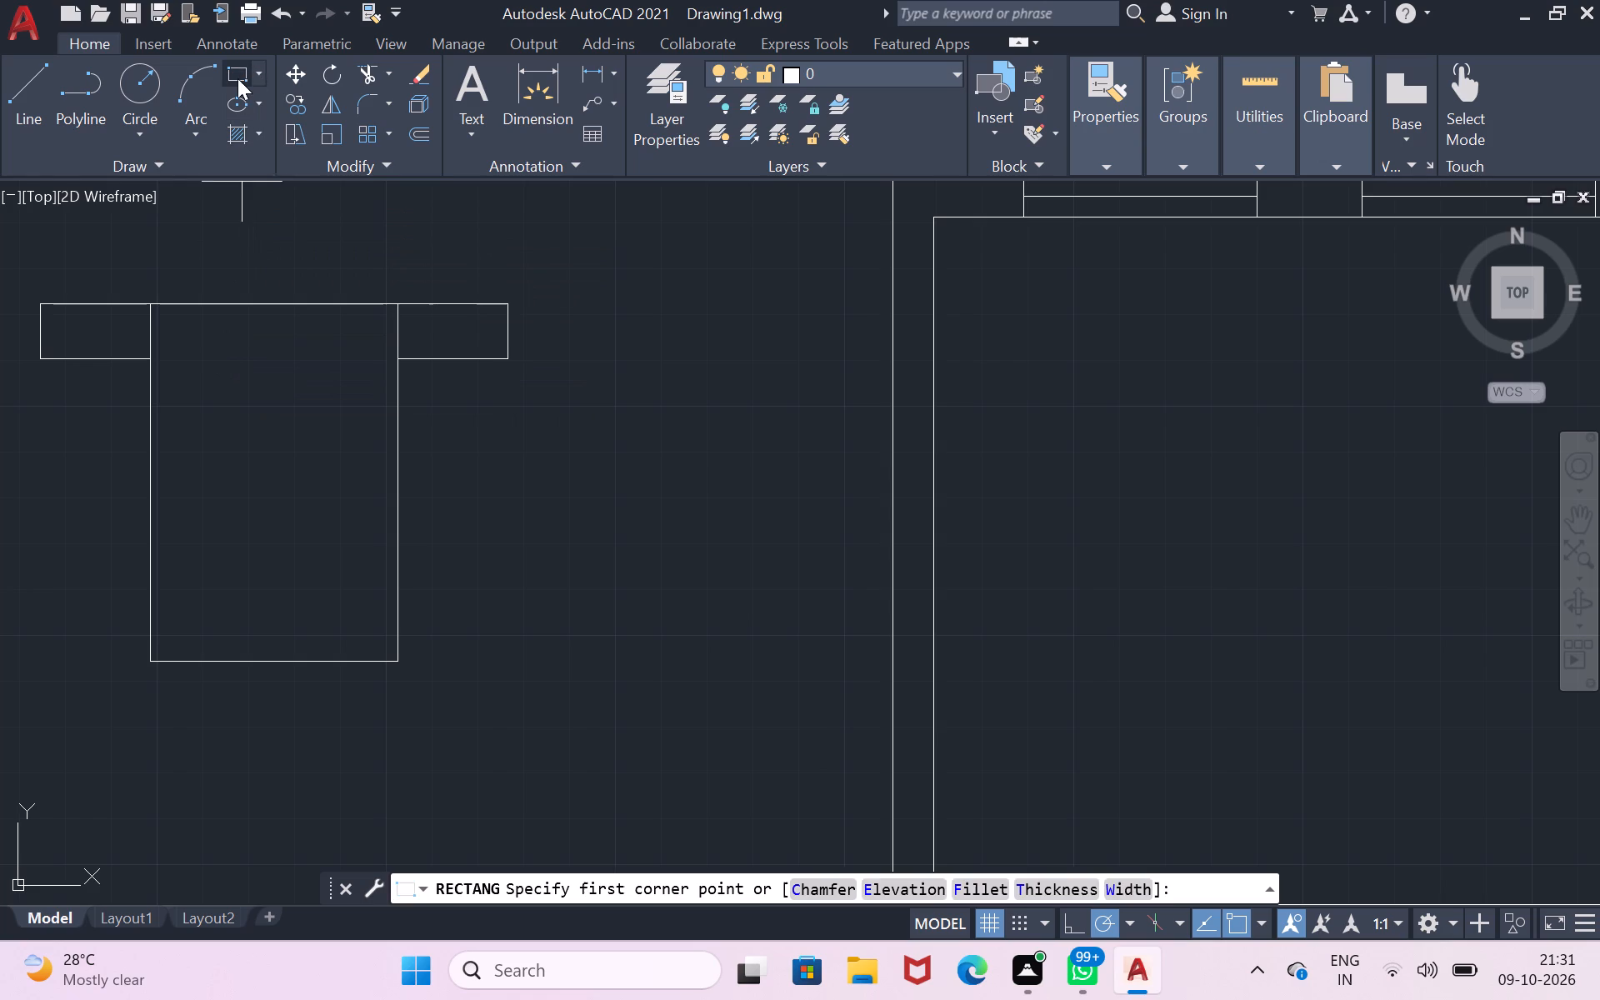
pyautogui.scroll(1, 234, 298)
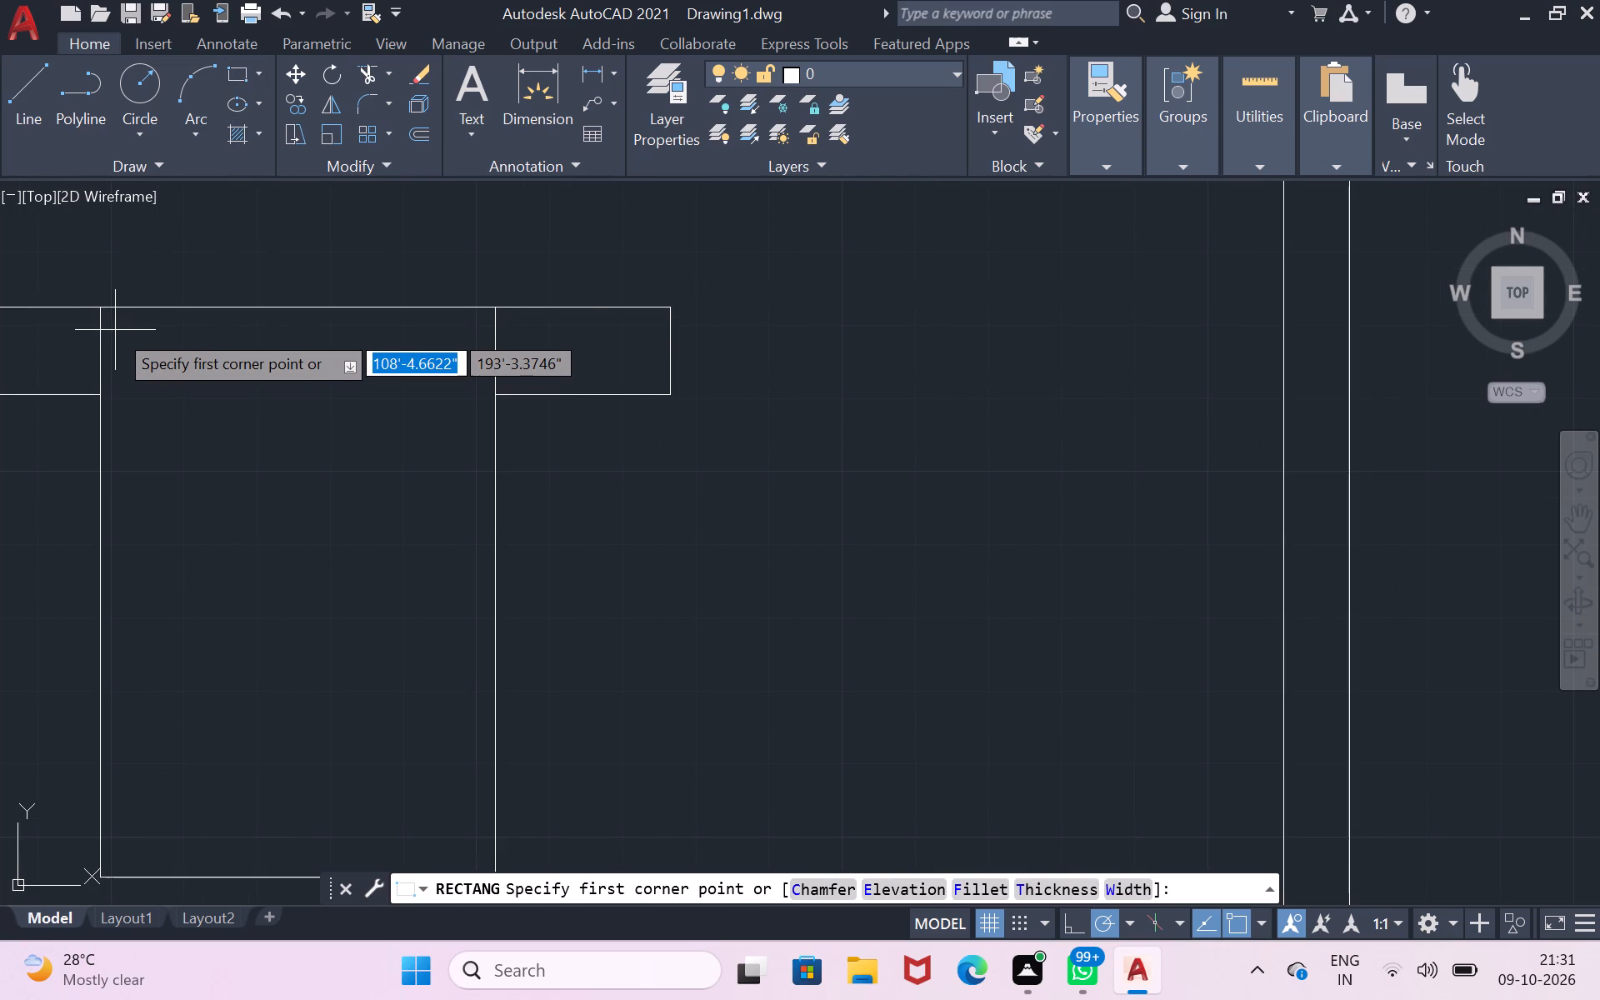
pyautogui.click(115, 330)
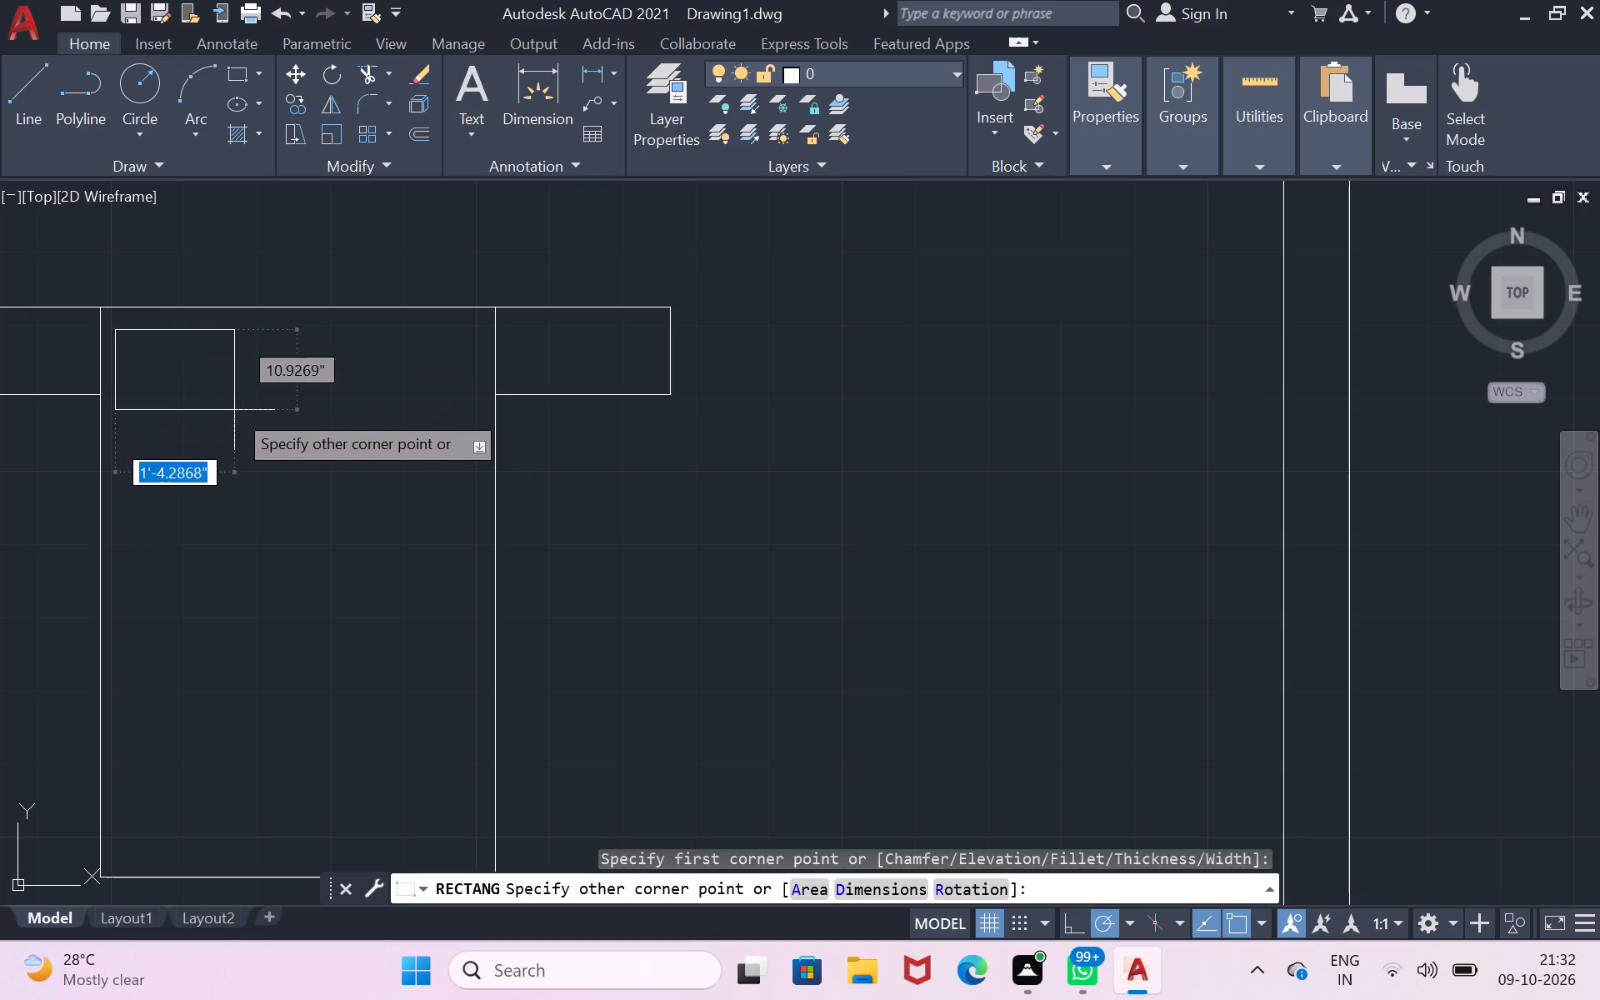
pyautogui.click(475, 430)
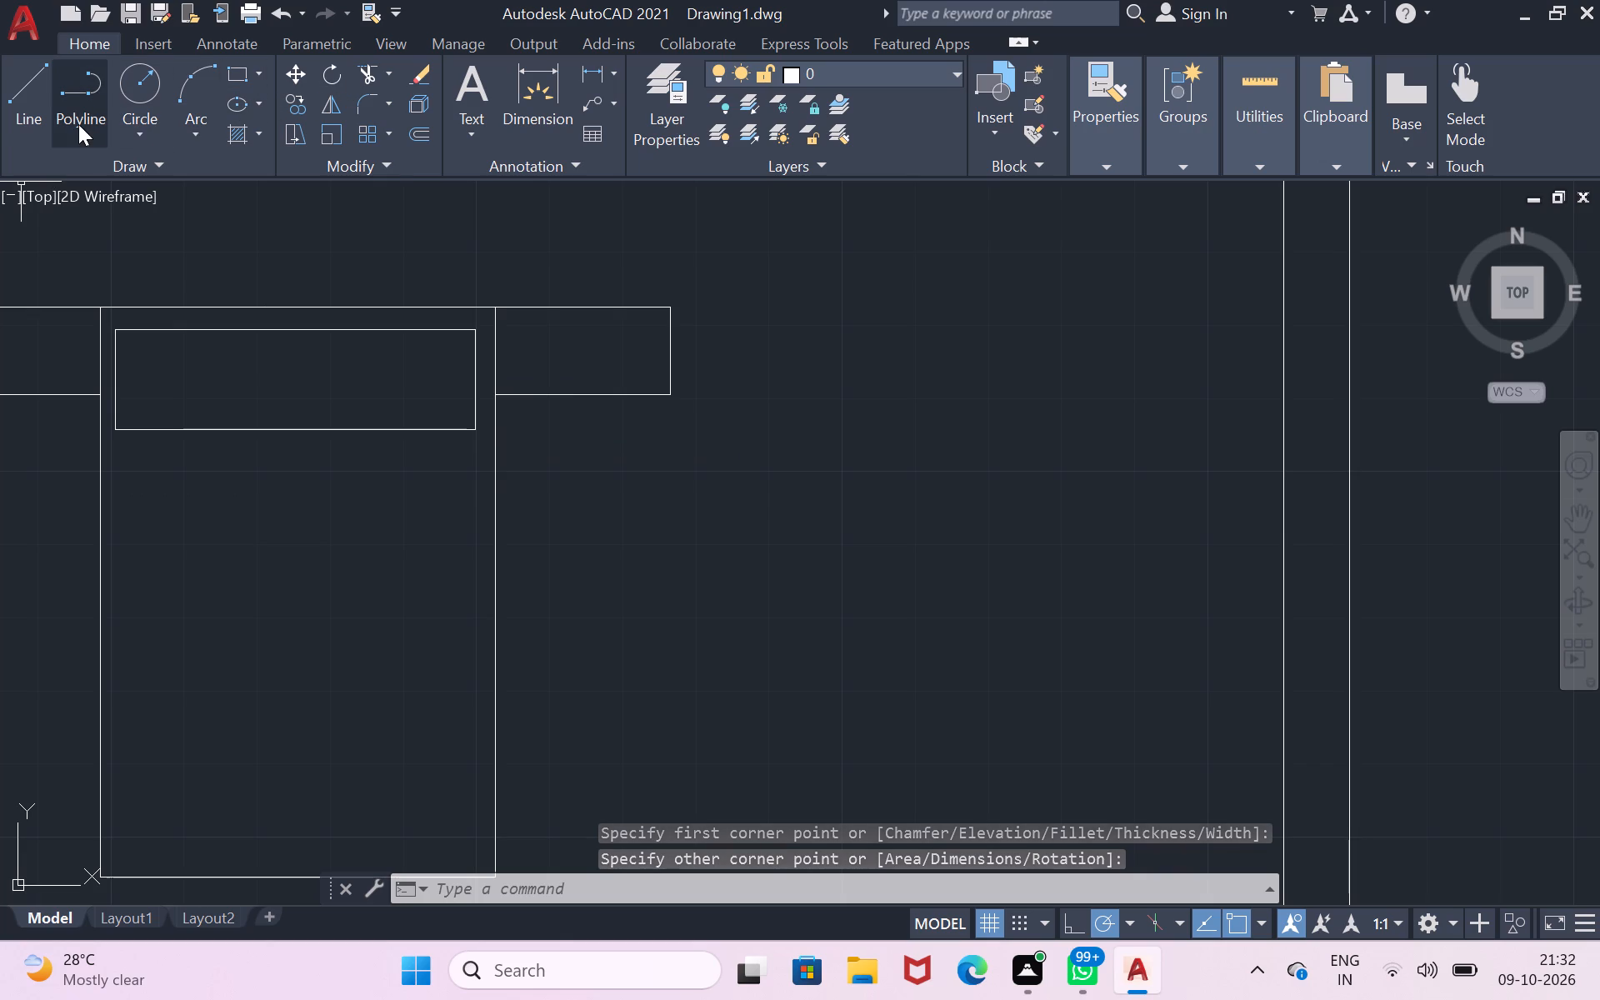
# Draw a vertical line between the midpoints of the inner rectangle's north and south sides.
pyautogui.click(18, 102)
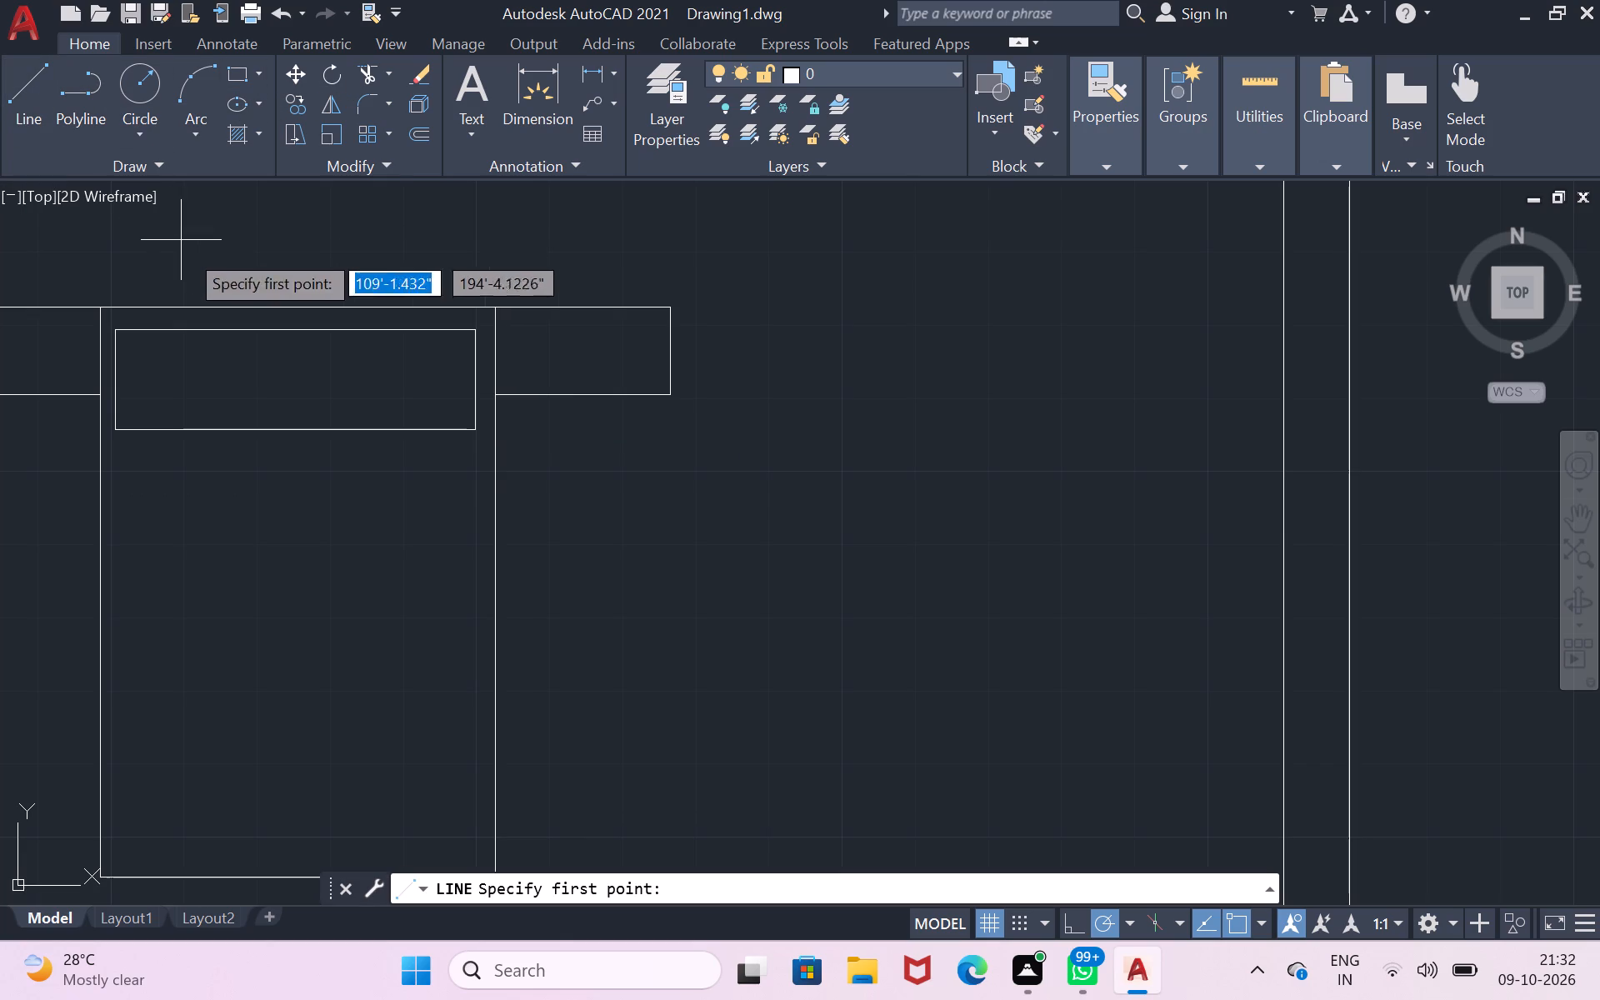
pyautogui.click(298, 335)
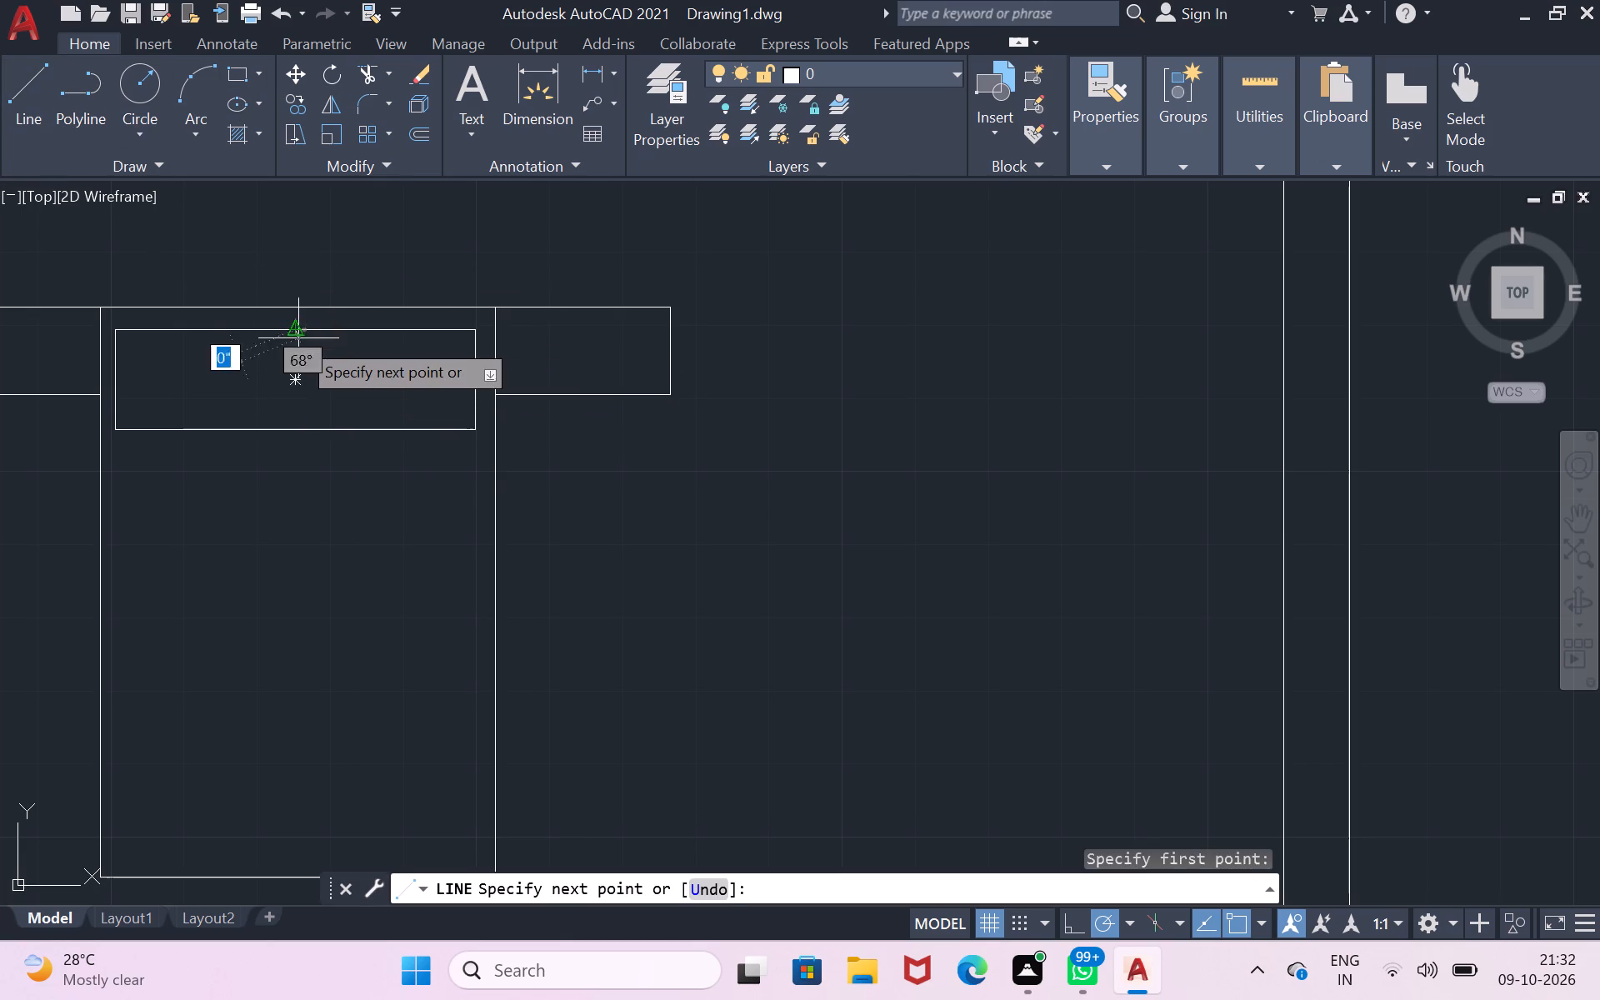
pyautogui.click(297, 427)
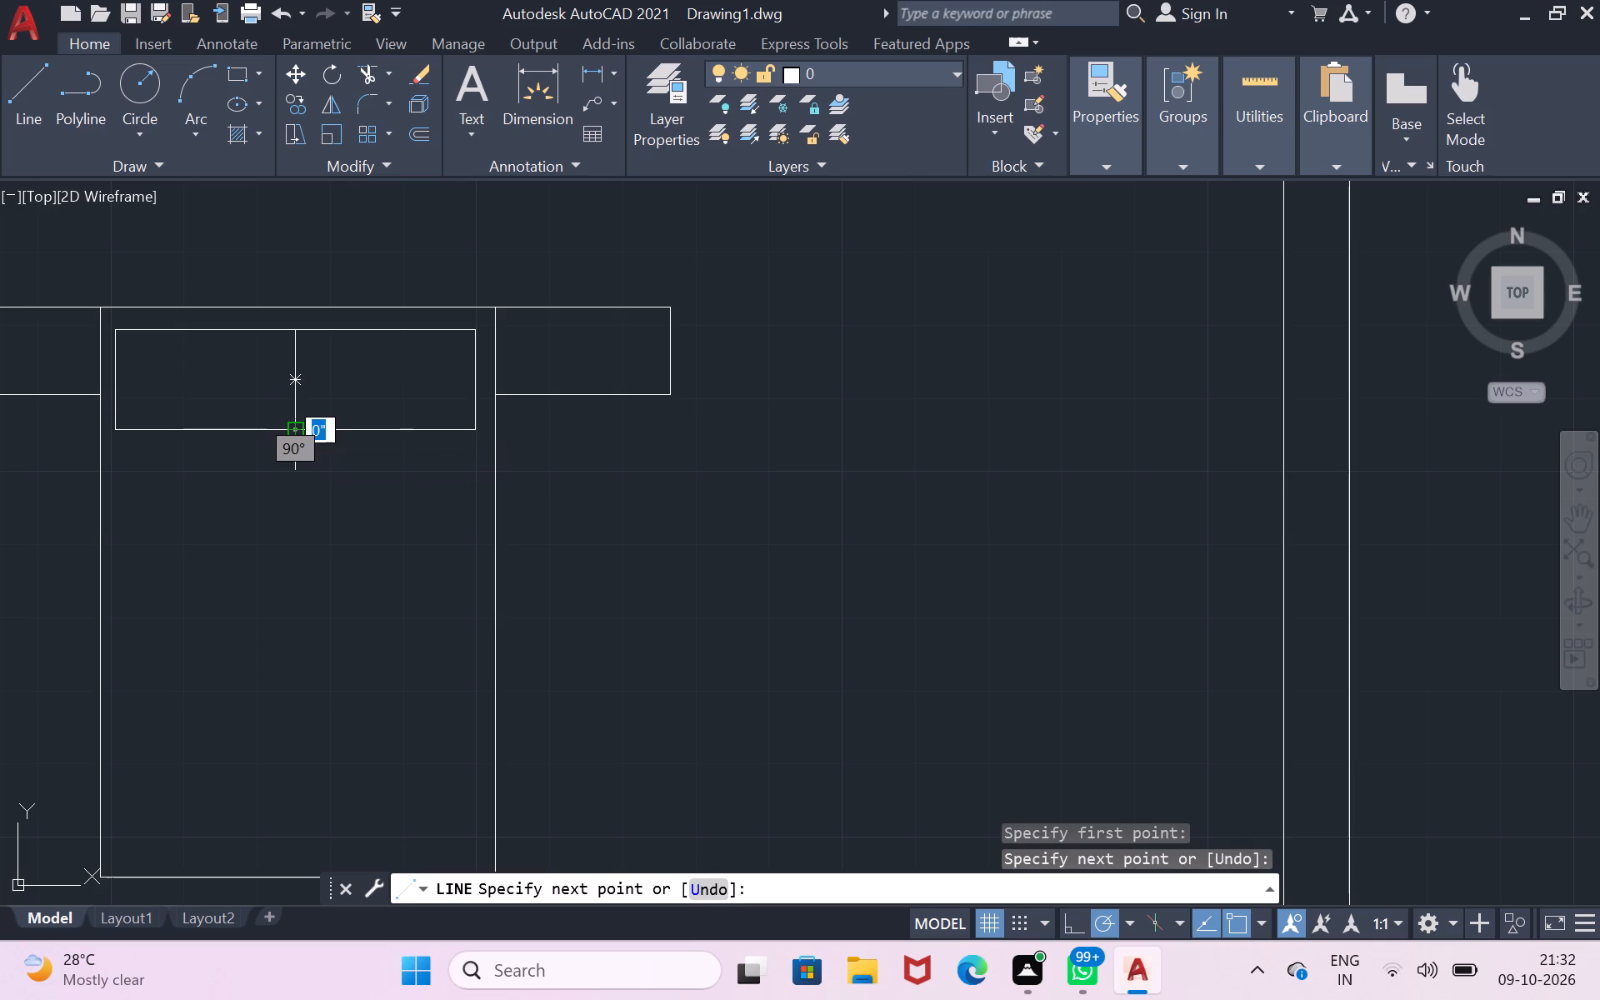
pyautogui.press('Return')
# Offset the vertical centre line 2" to its west side and 2" to its east side.
pyautogui.press('o')
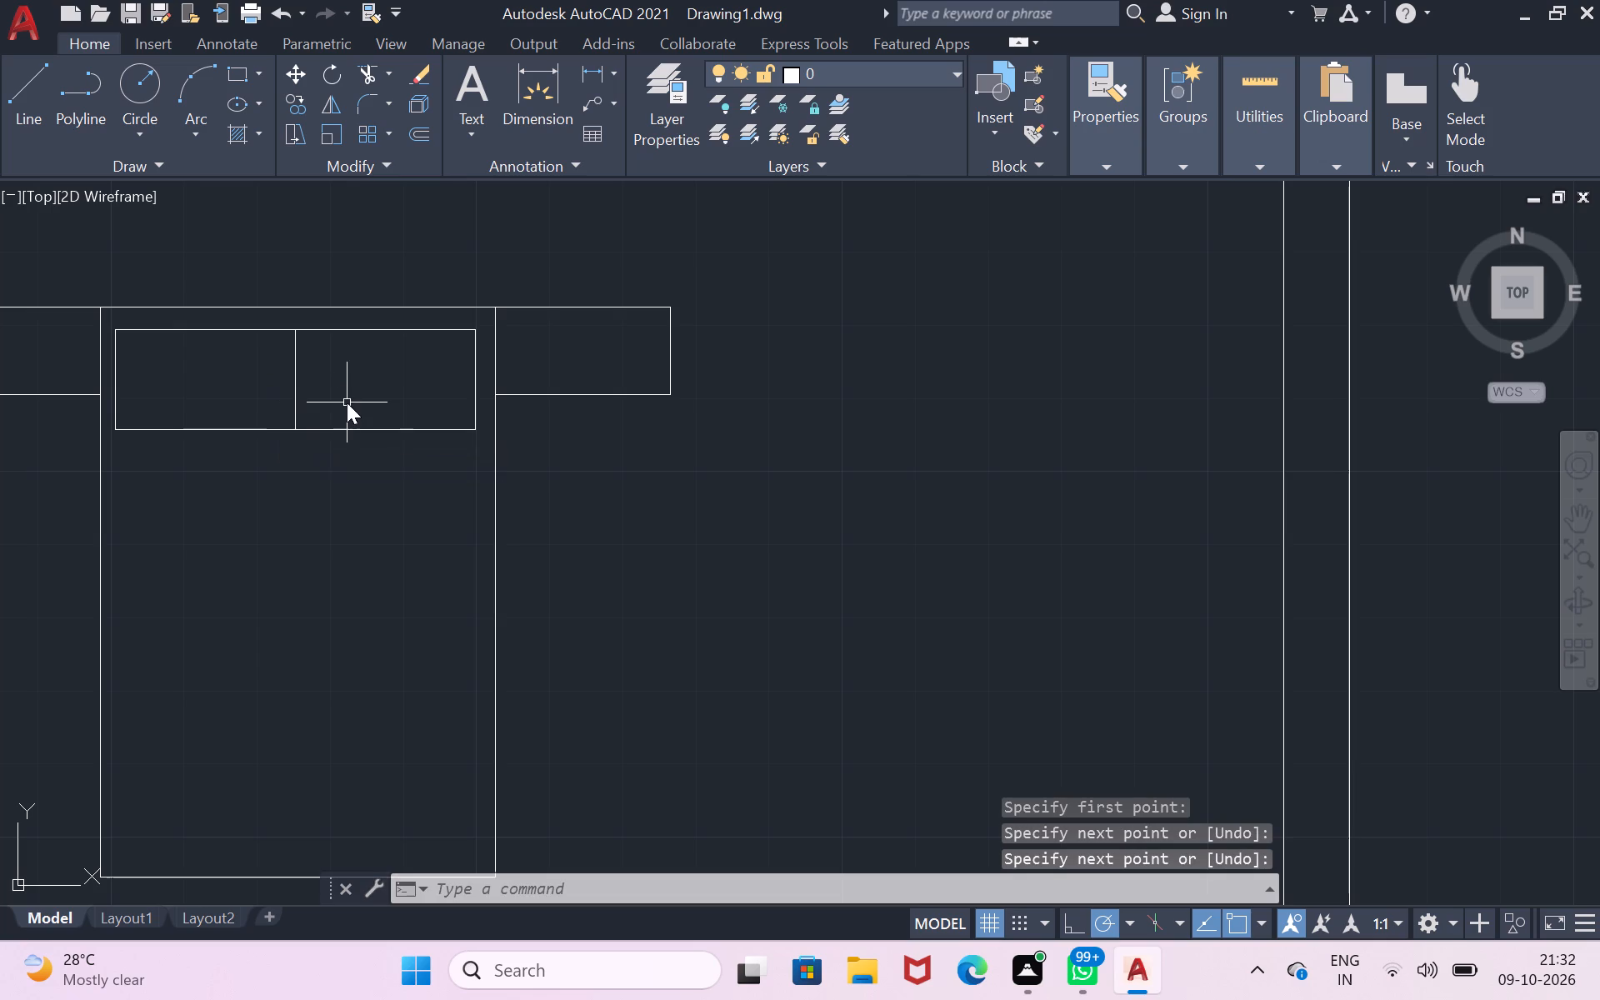
pyautogui.press('Return')
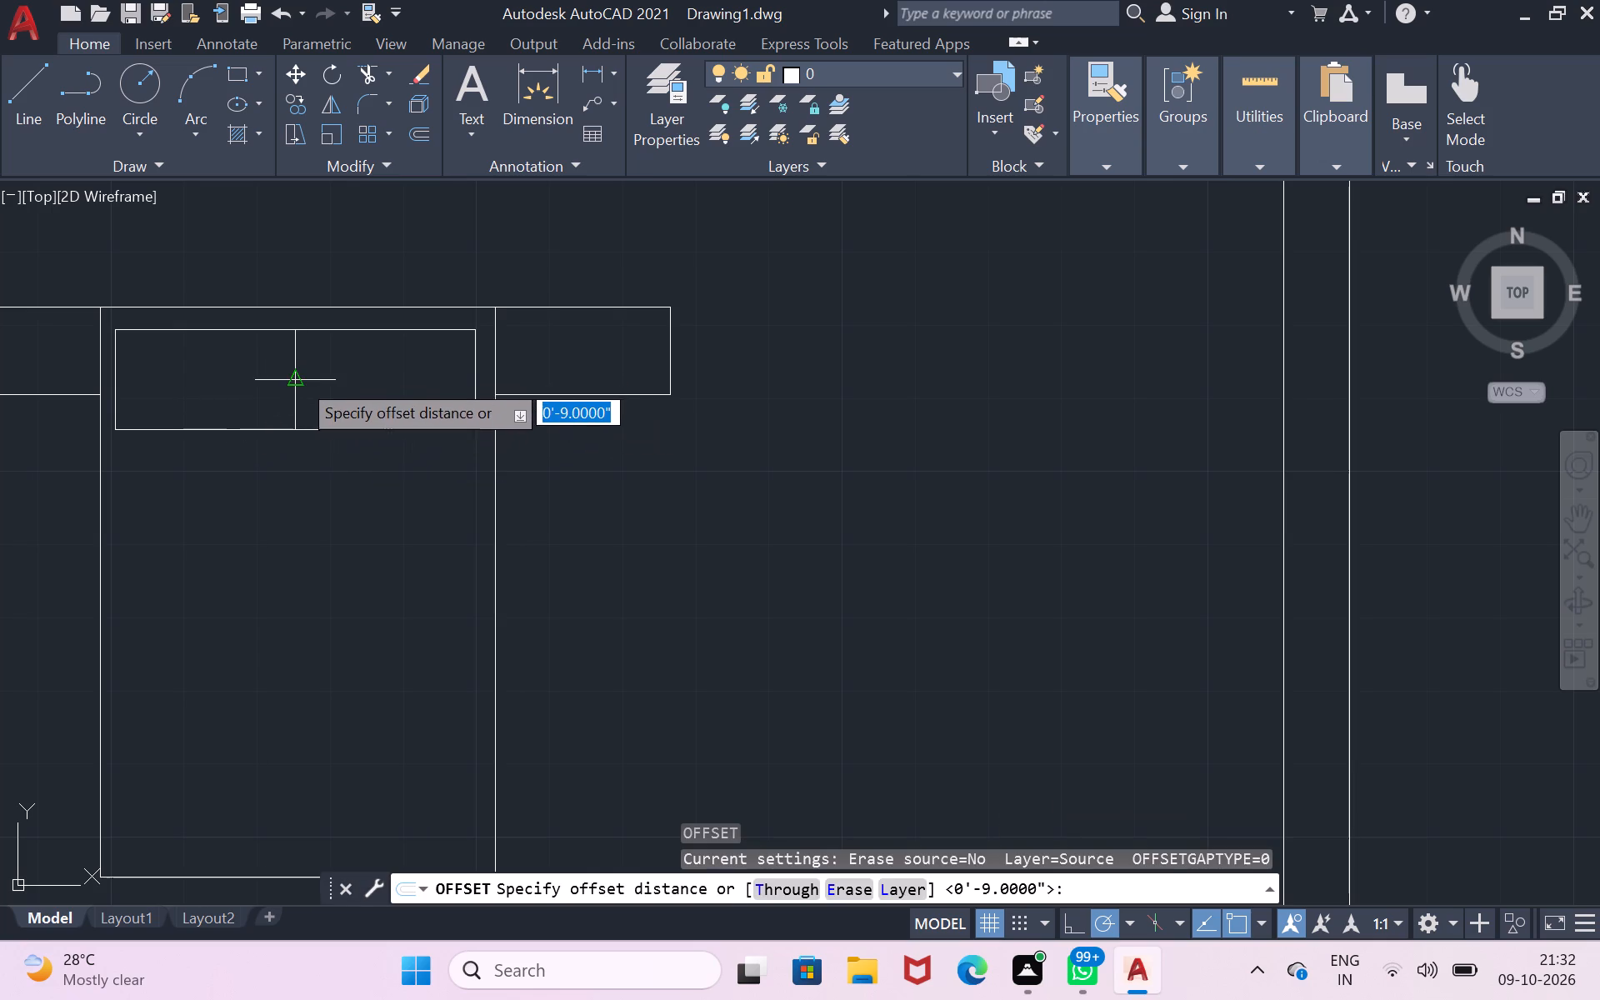
pyautogui.click(297, 380)
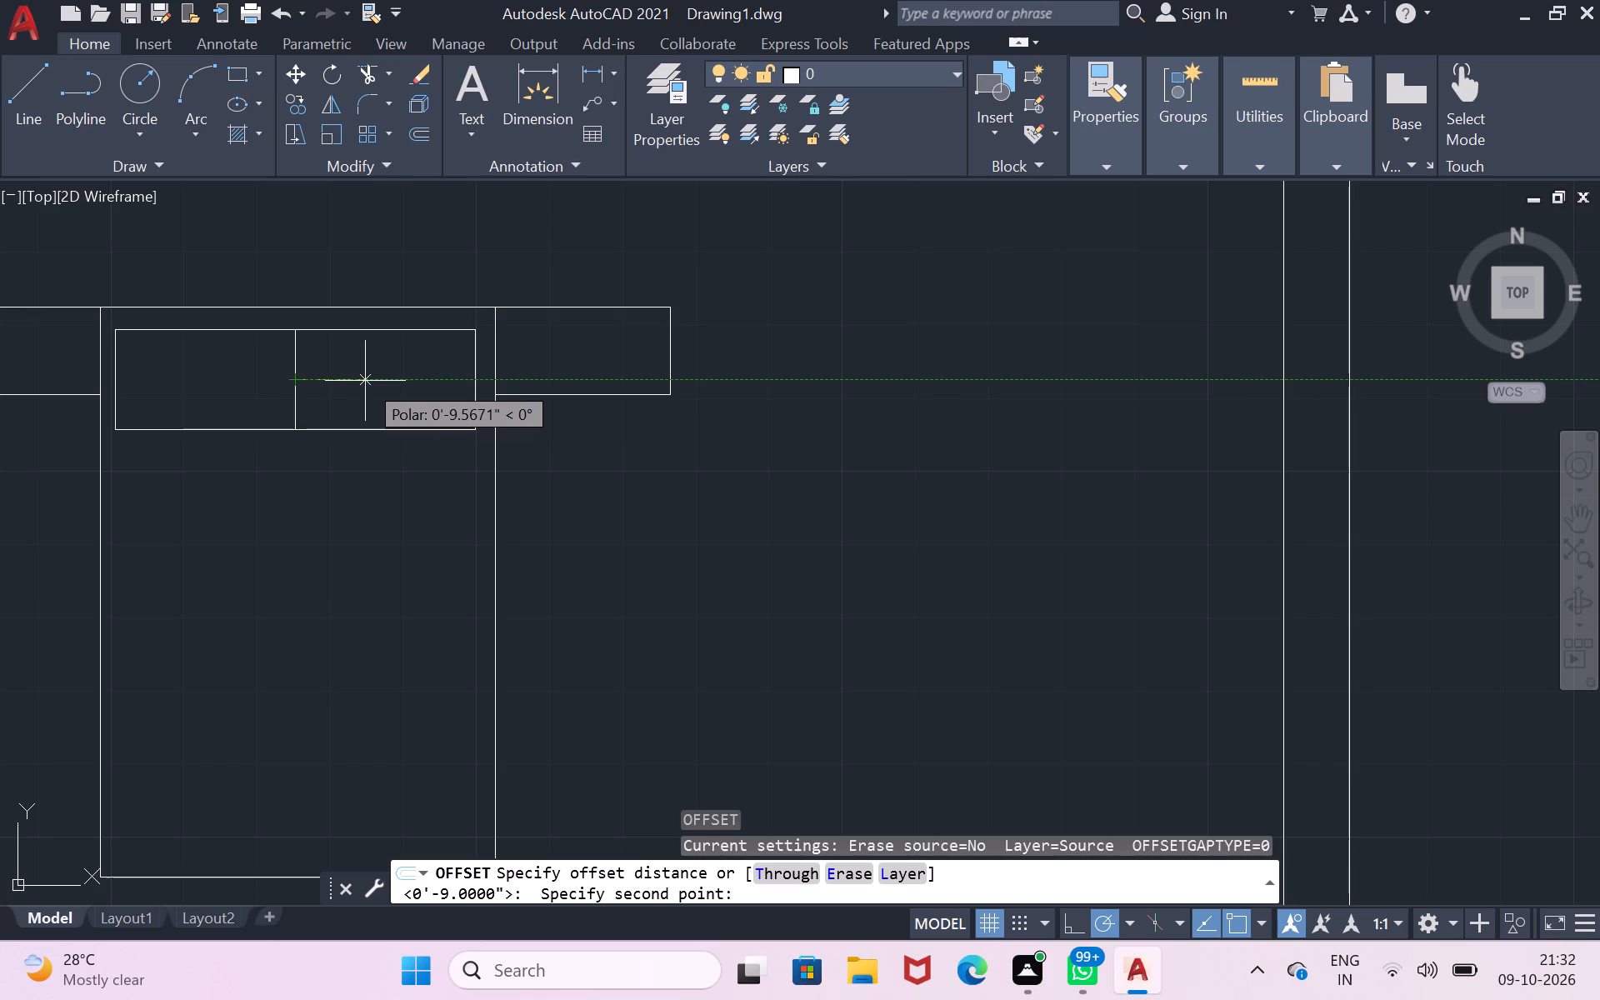
pyautogui.press('2')
pyautogui.hotkey('shift', '"')
pyautogui.press('Return')
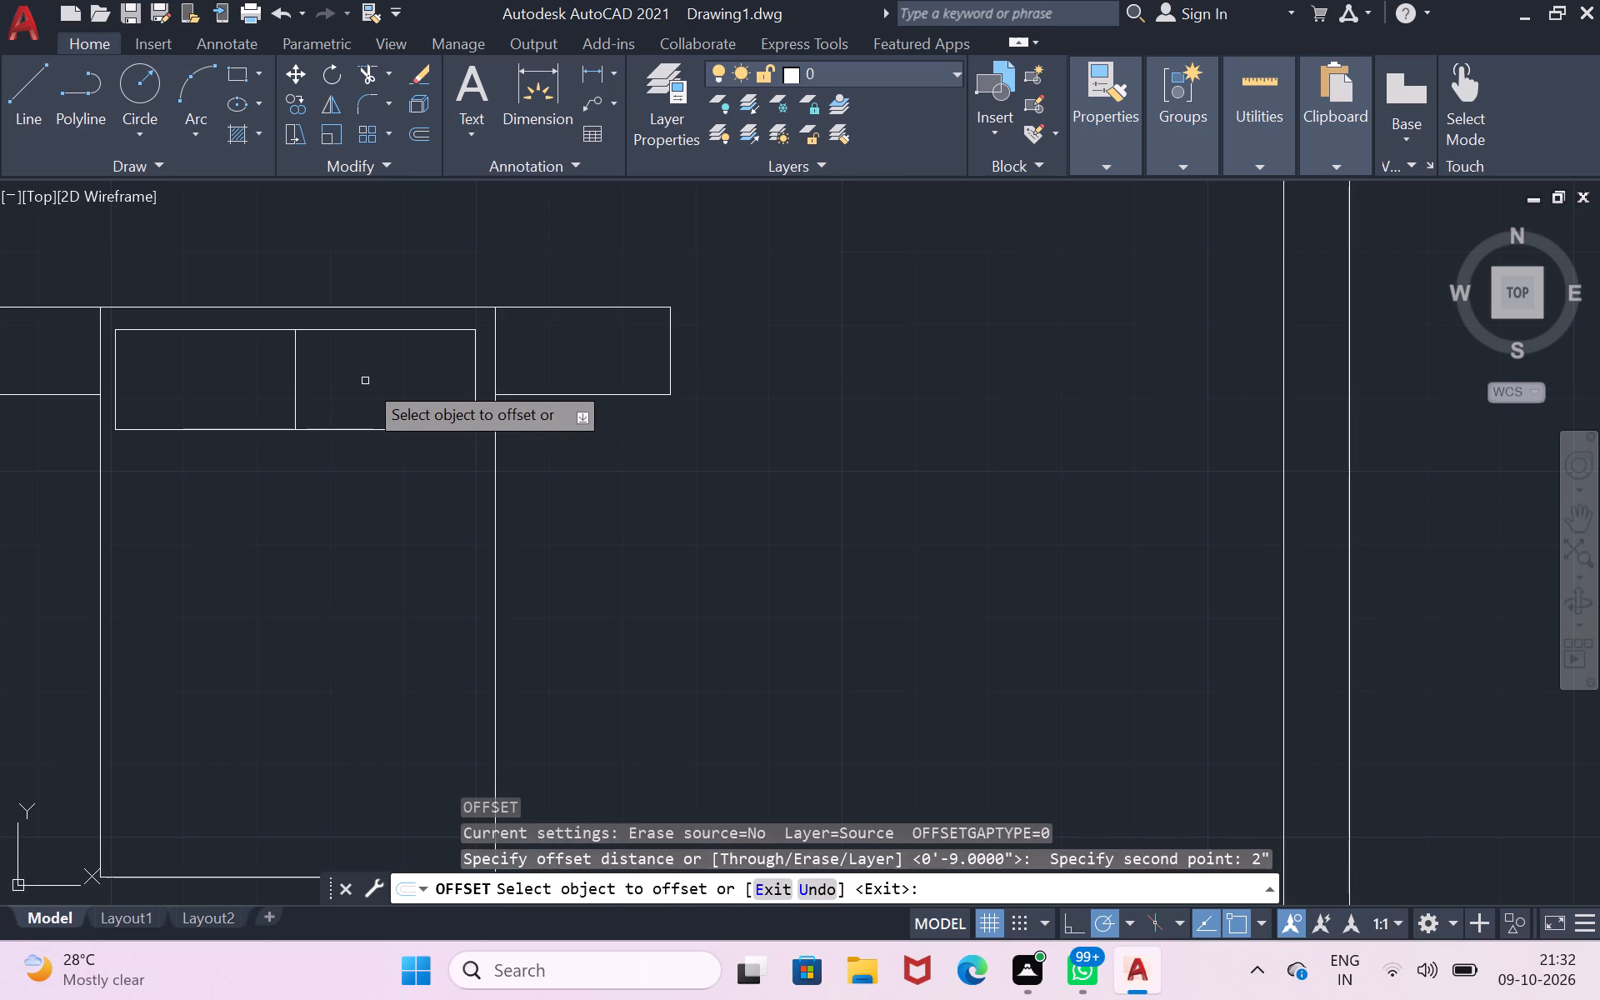
pyautogui.click(292, 377)
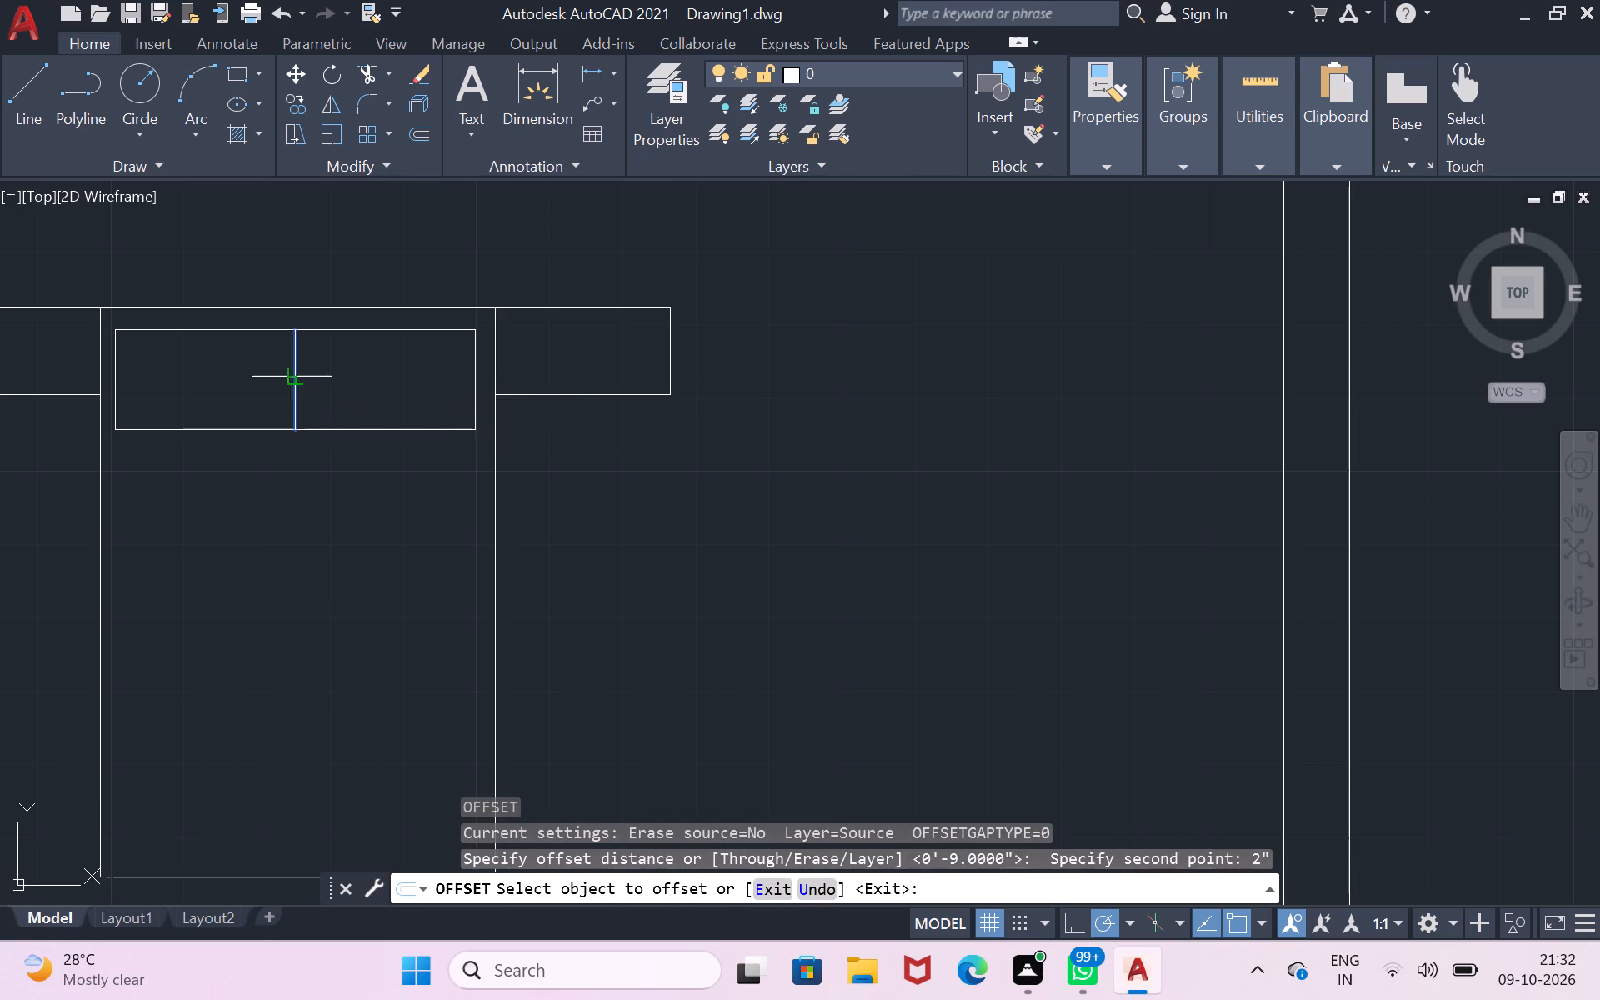
pyautogui.click(282, 379)
pyautogui.click(293, 370)
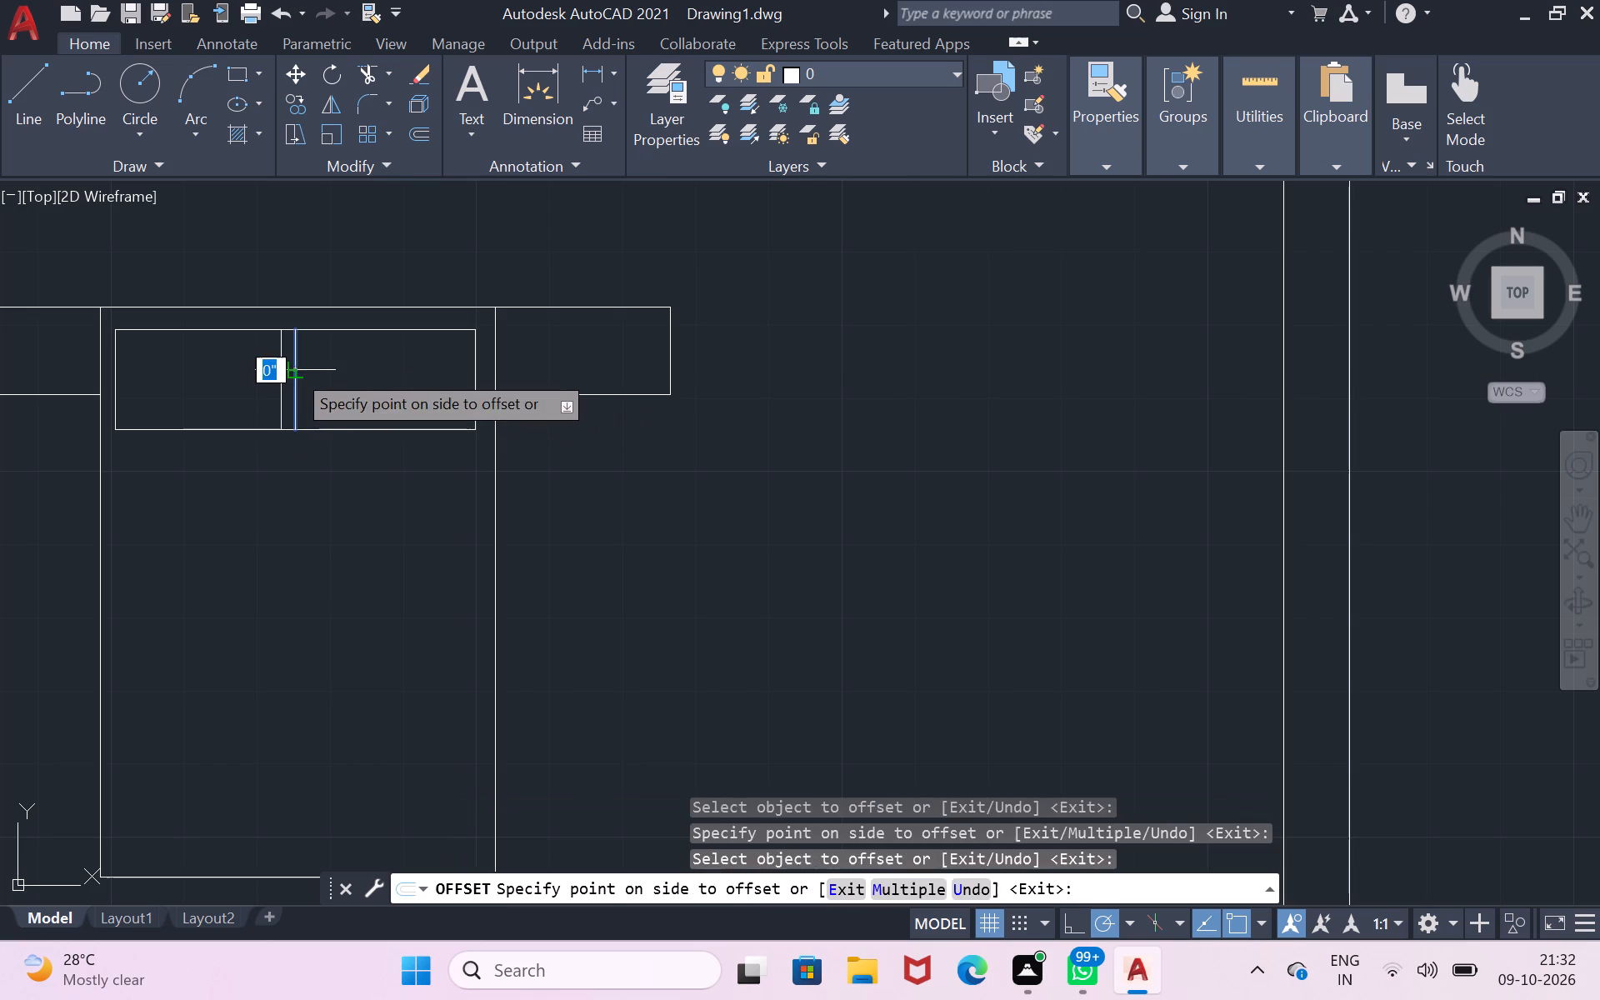
pyautogui.click(349, 367)
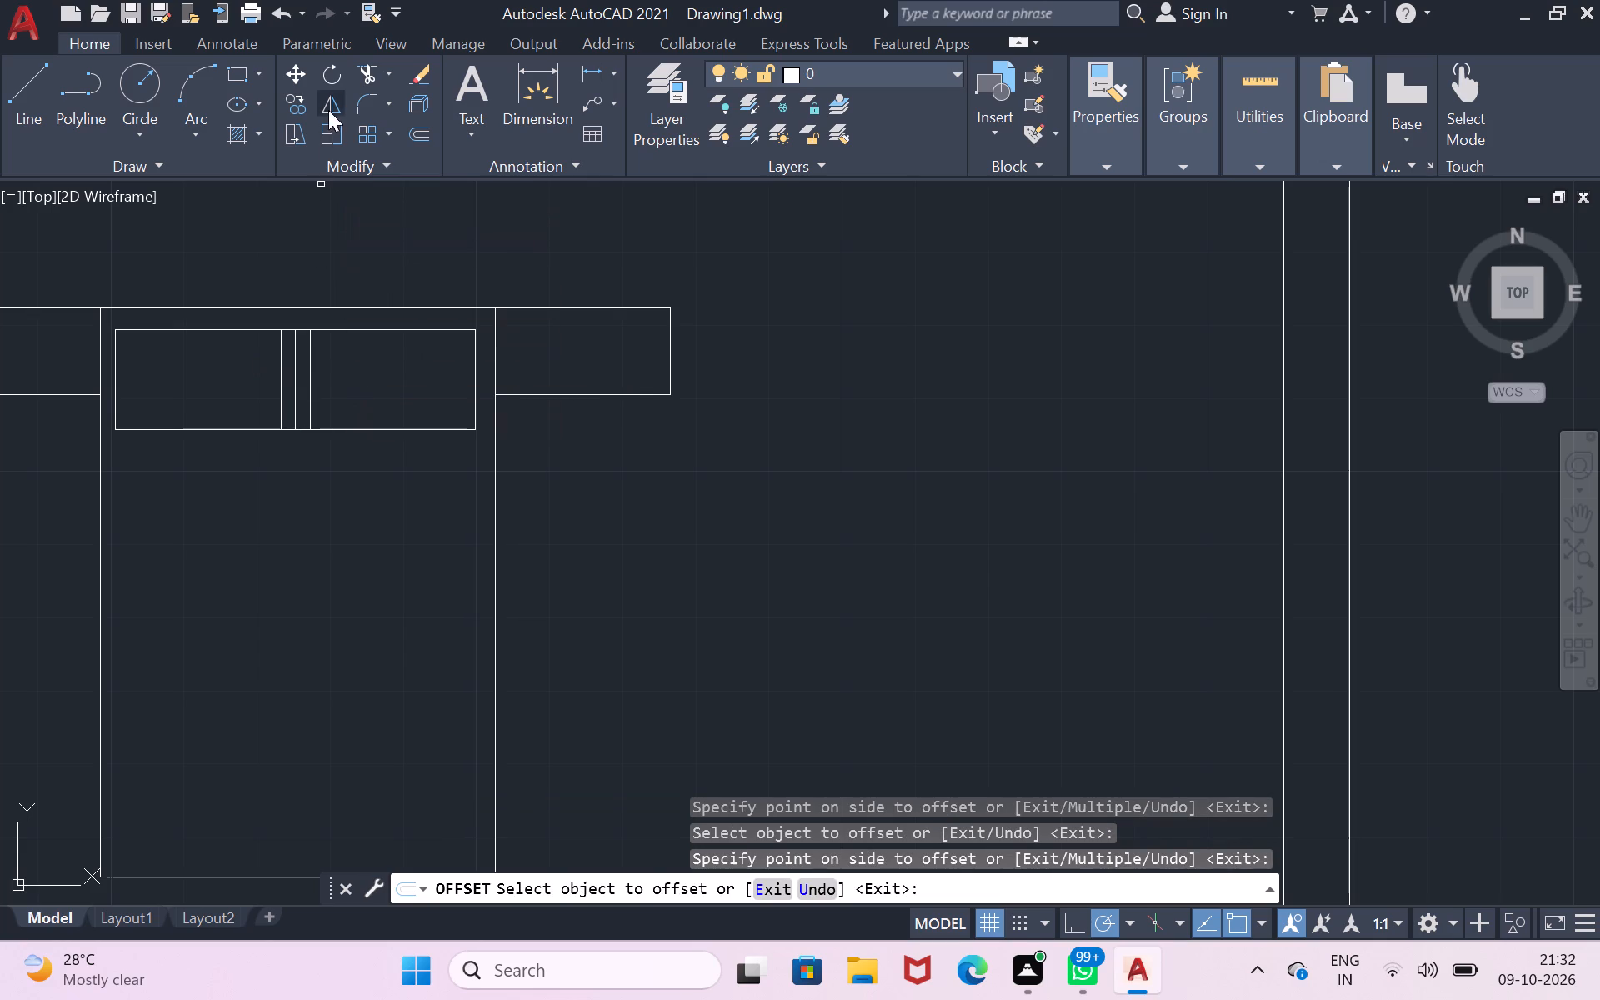
# Trim away the centre line and the rectangle's edges between the two offset lines, leaving two separate pillows.
pyautogui.click(368, 81)
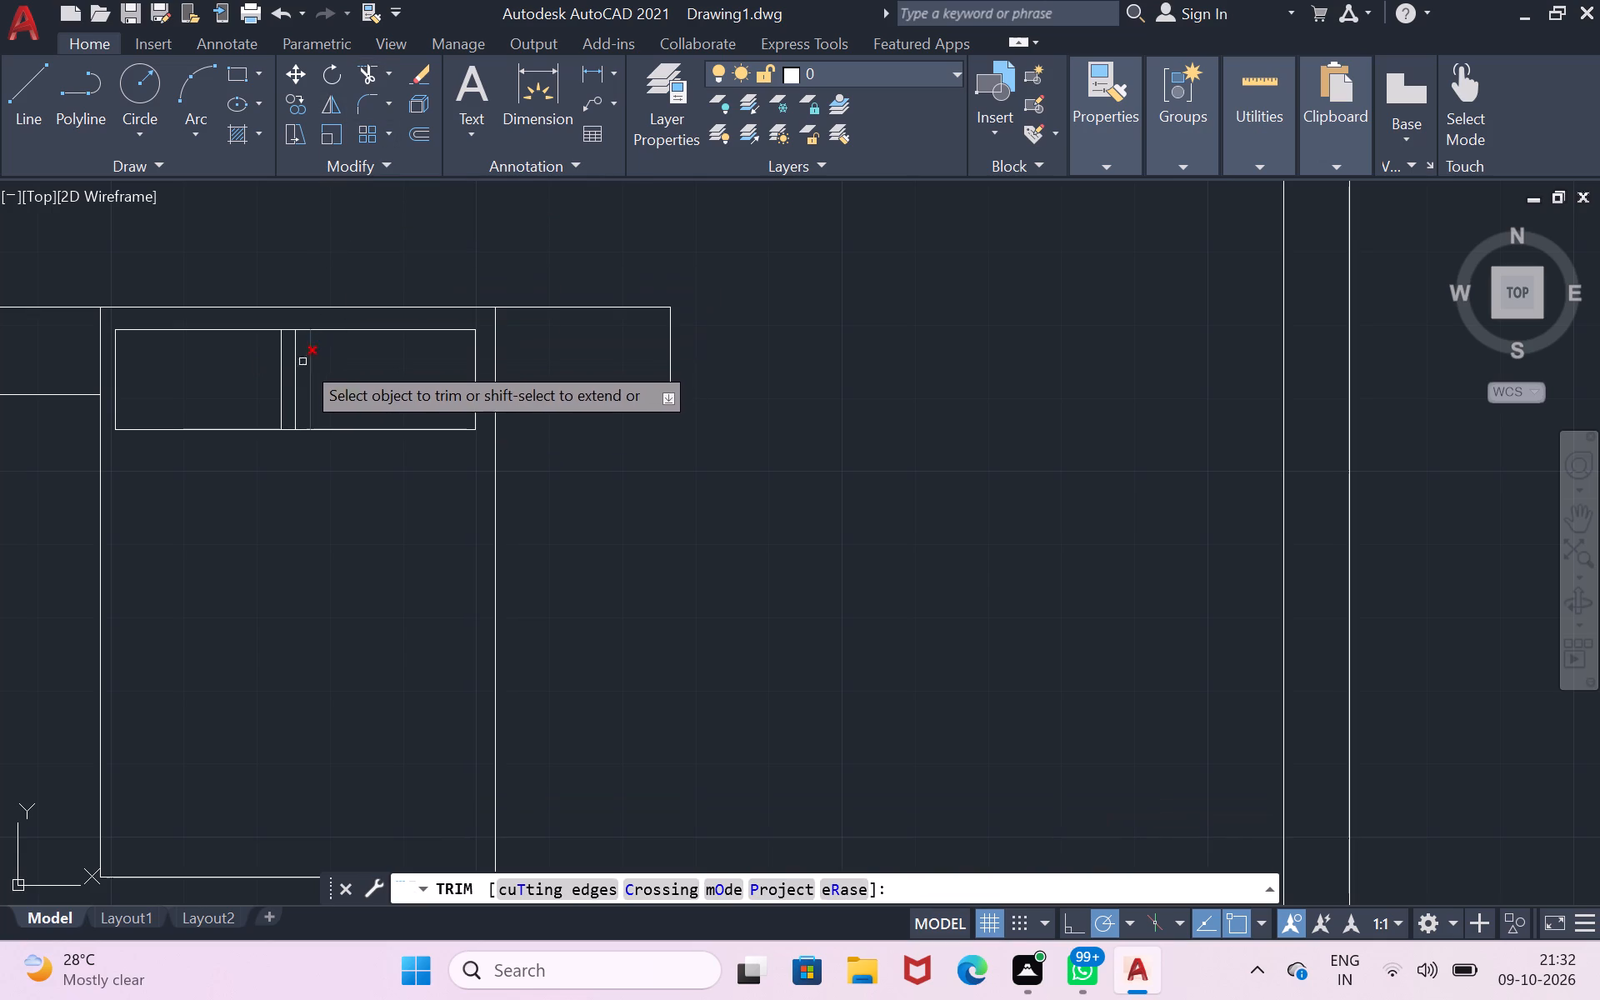
pyautogui.click(298, 367)
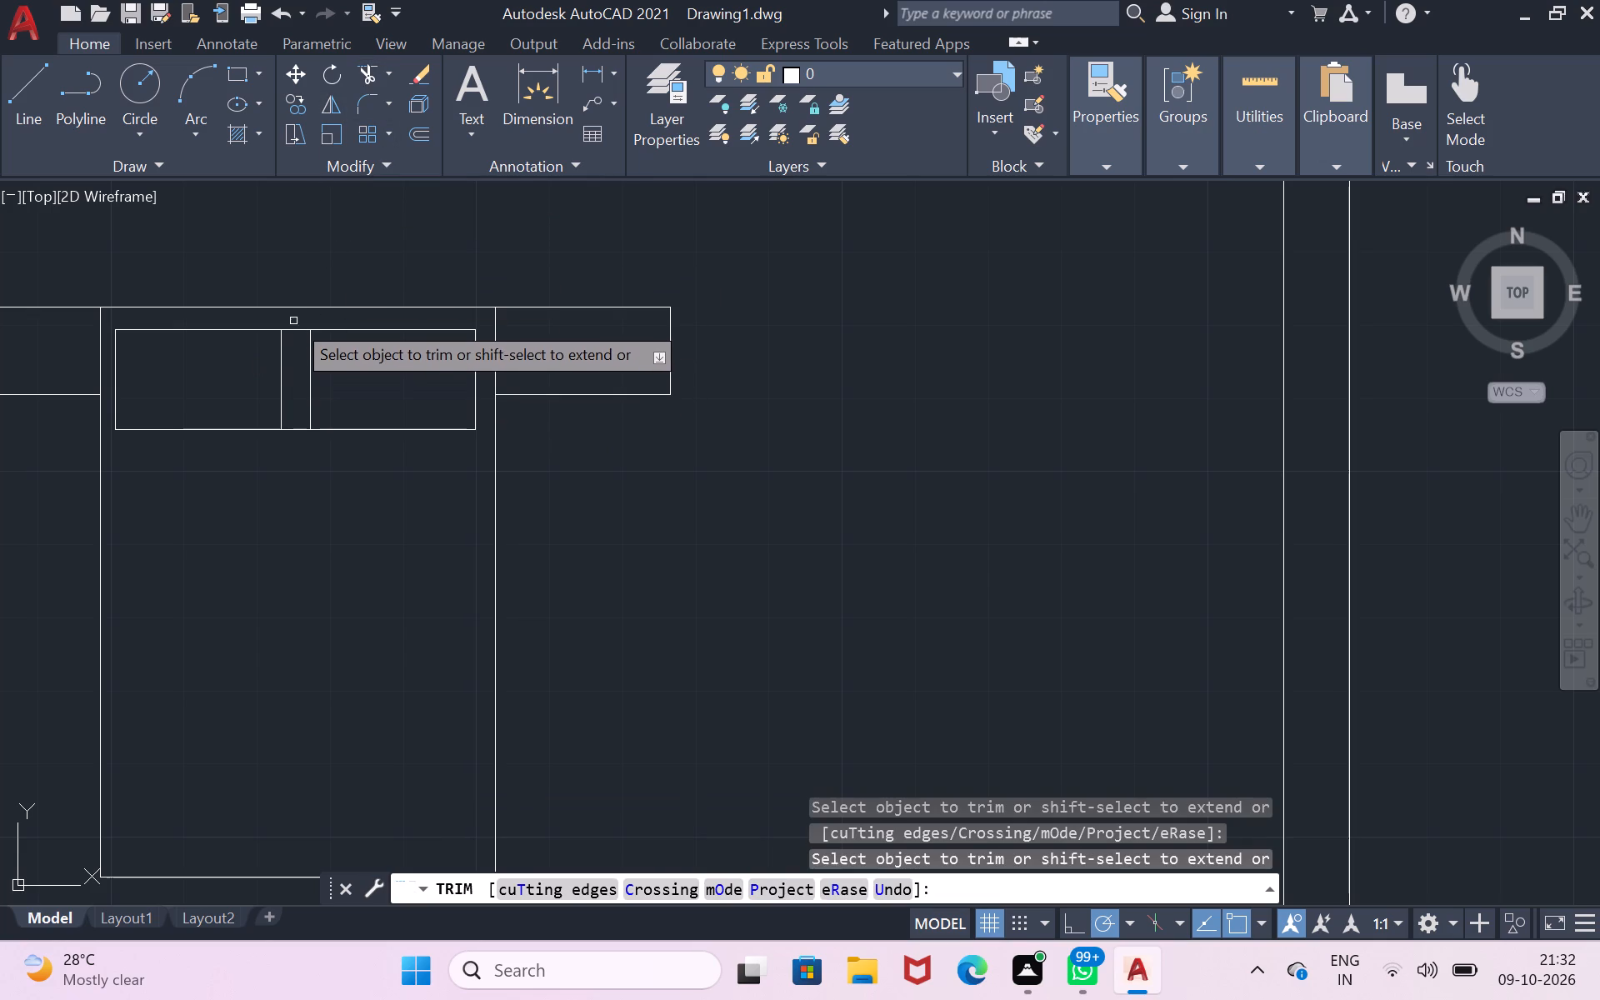
pyautogui.moveTo(294, 326); pyautogui.dragTo(297, 351)
pyautogui.moveTo(298, 411); pyautogui.dragTo(298, 437)
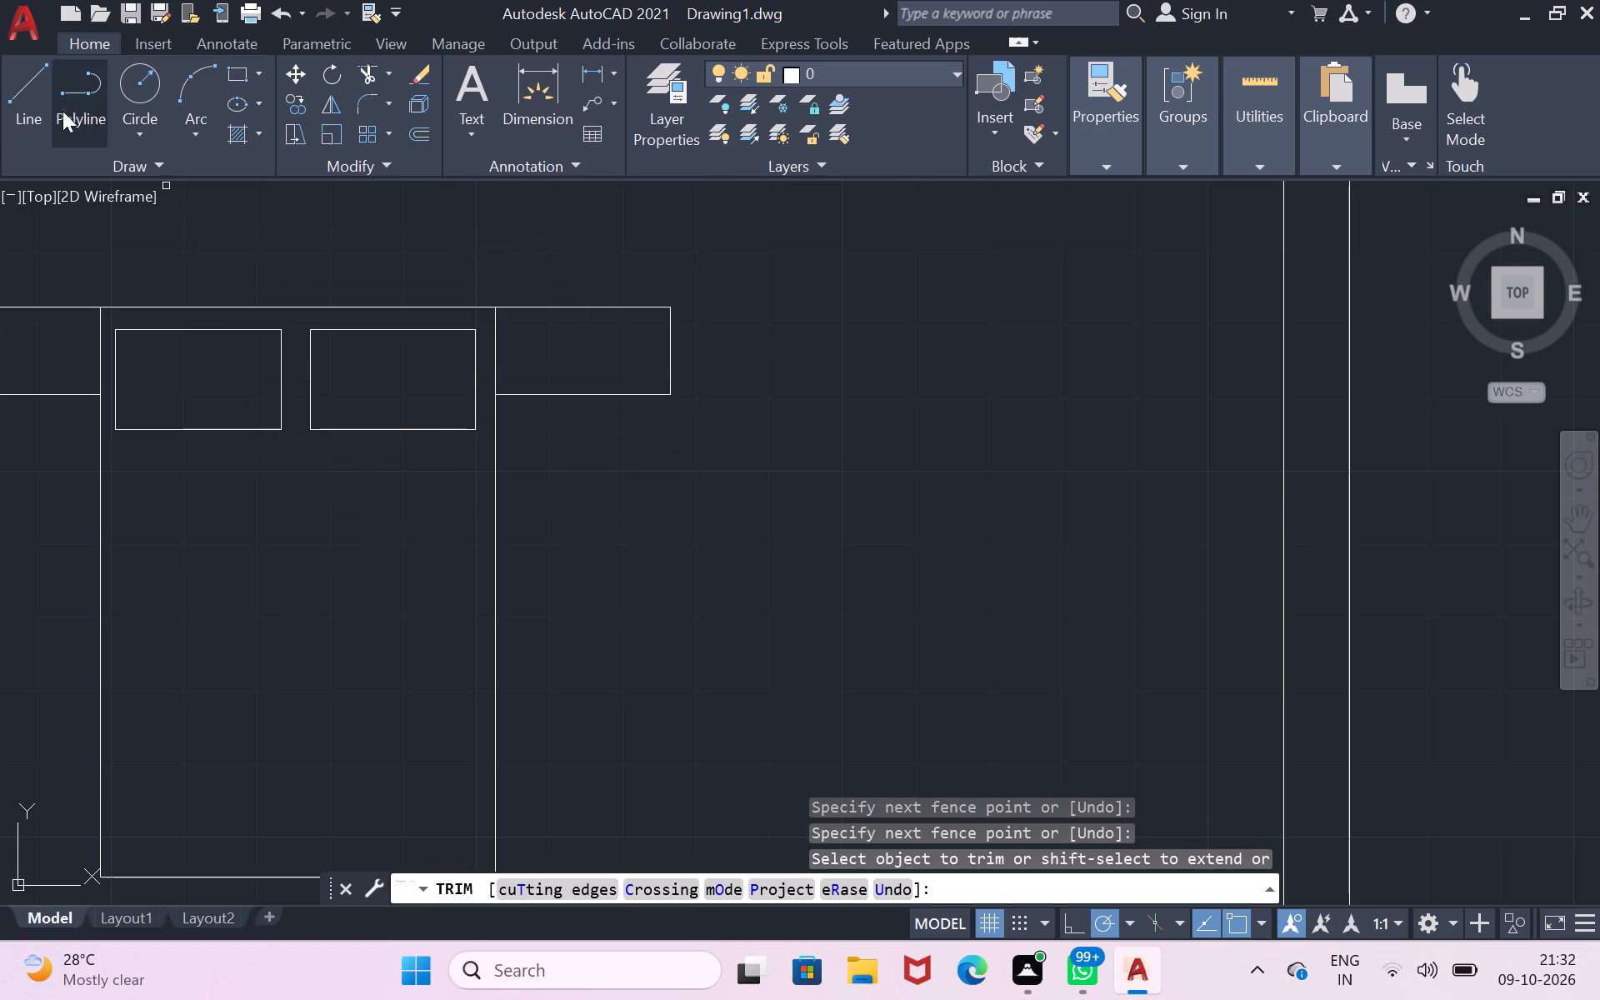
# Draw a closed triangular blanket fold from the bed's west side to its east side below the pillows, with its third corner inside the bed.
pyautogui.click(35, 115)
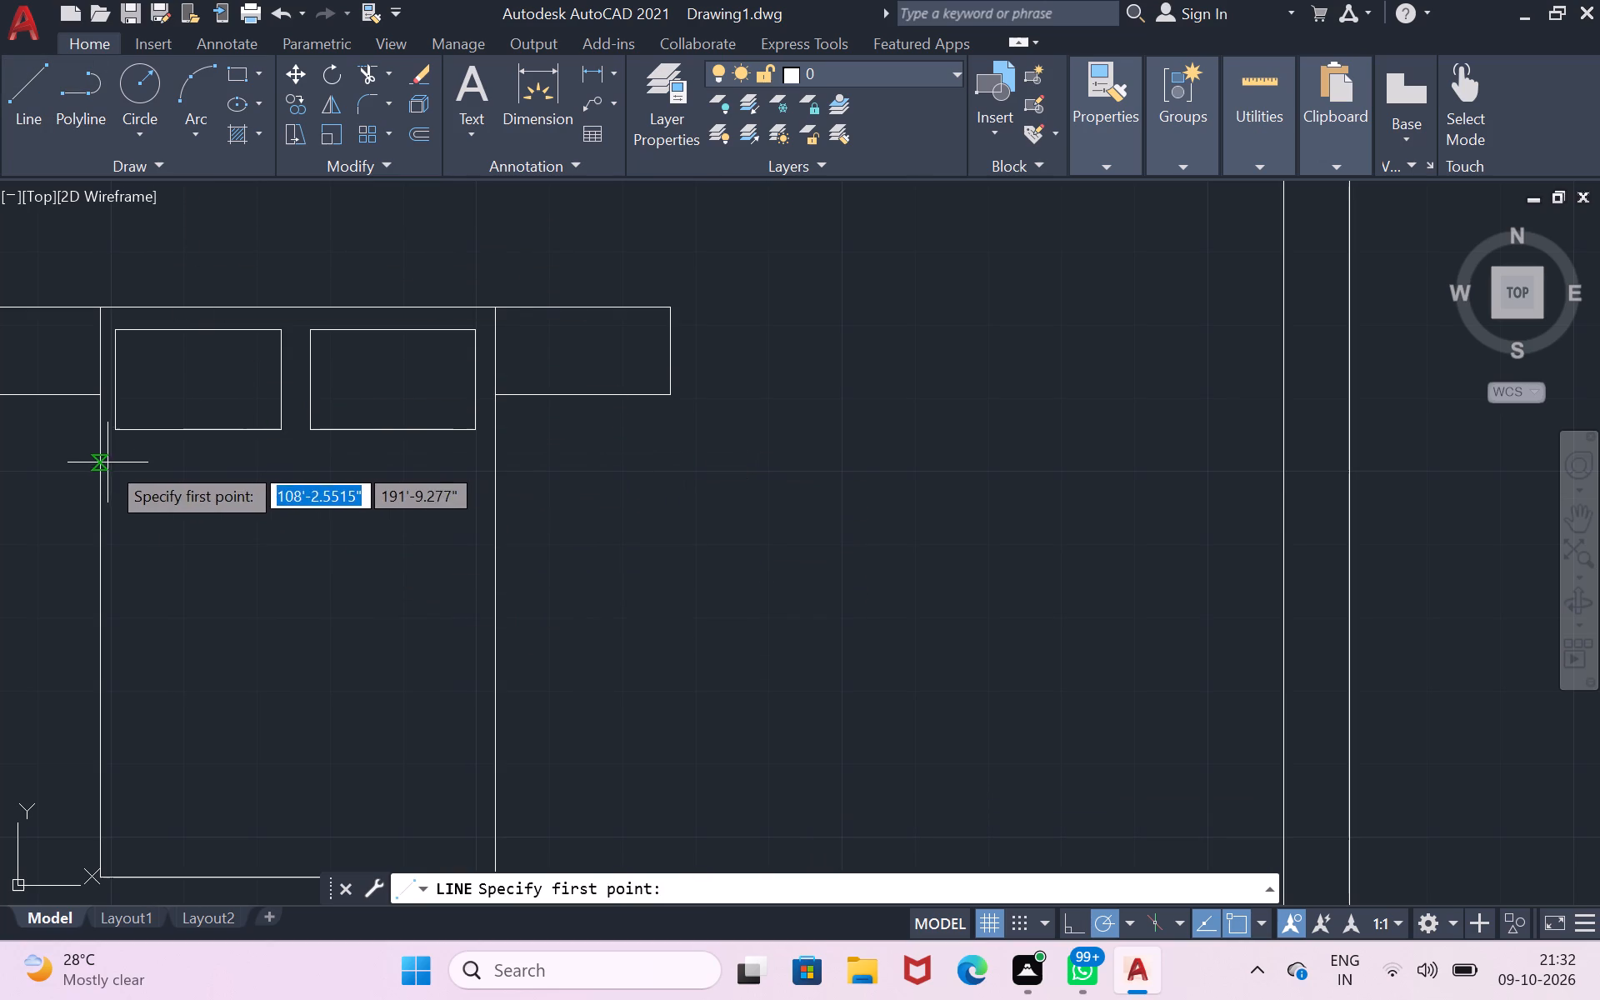
pyautogui.scroll(-1, 184, 539)
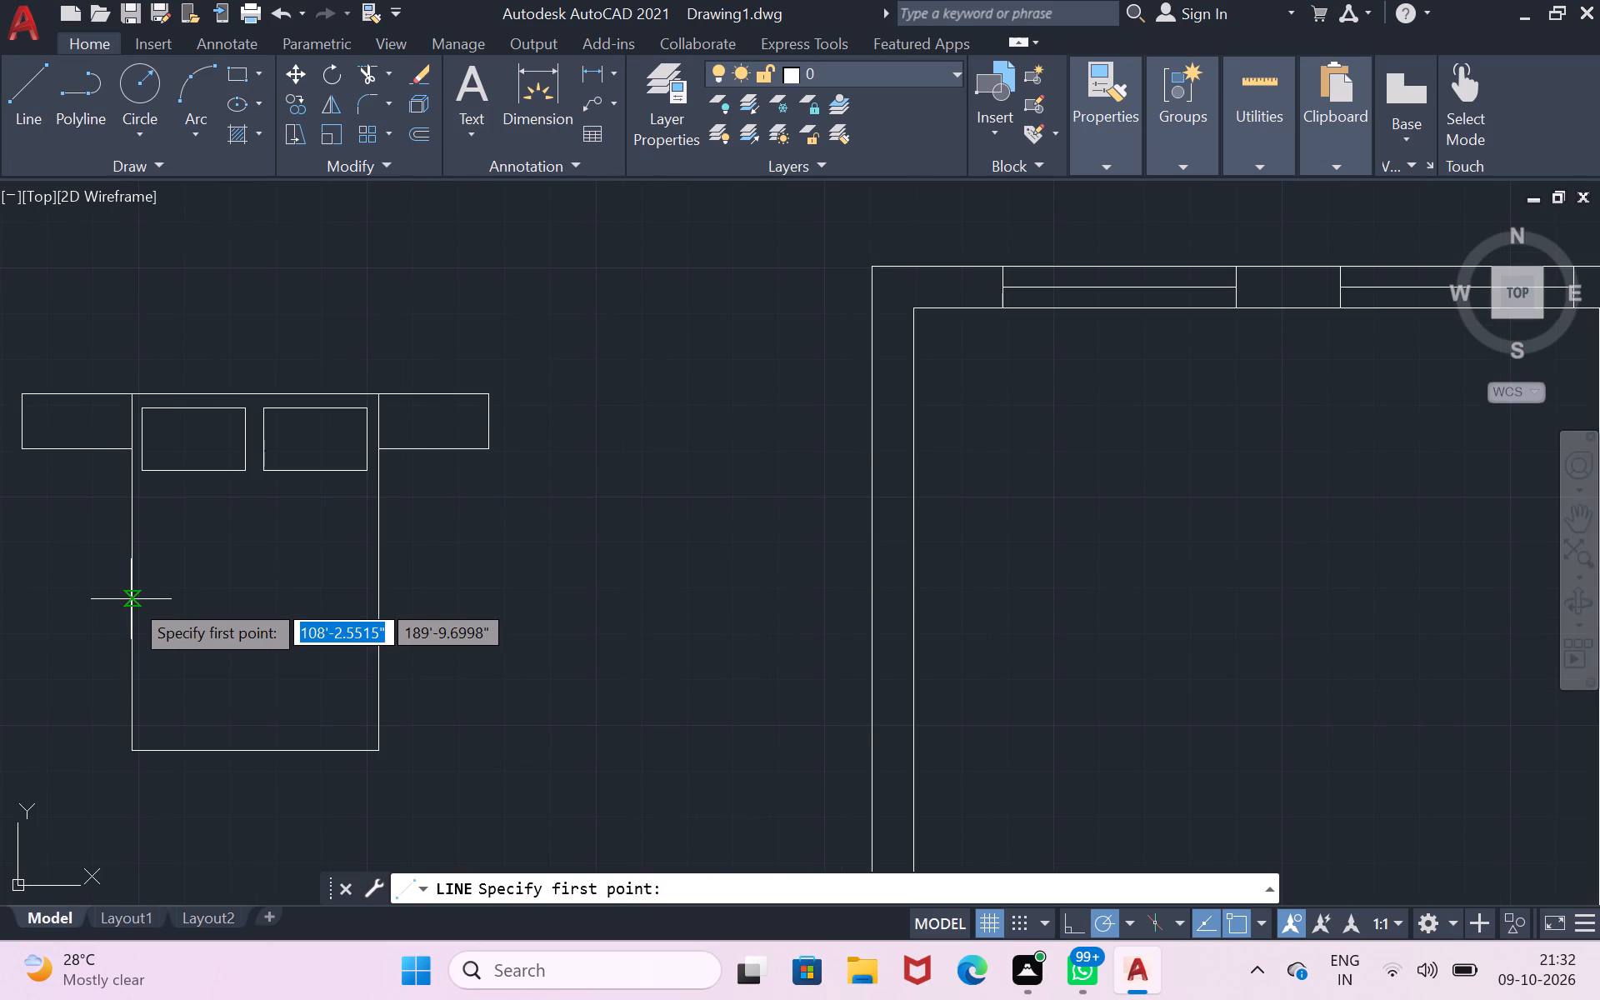
pyautogui.click(131, 598)
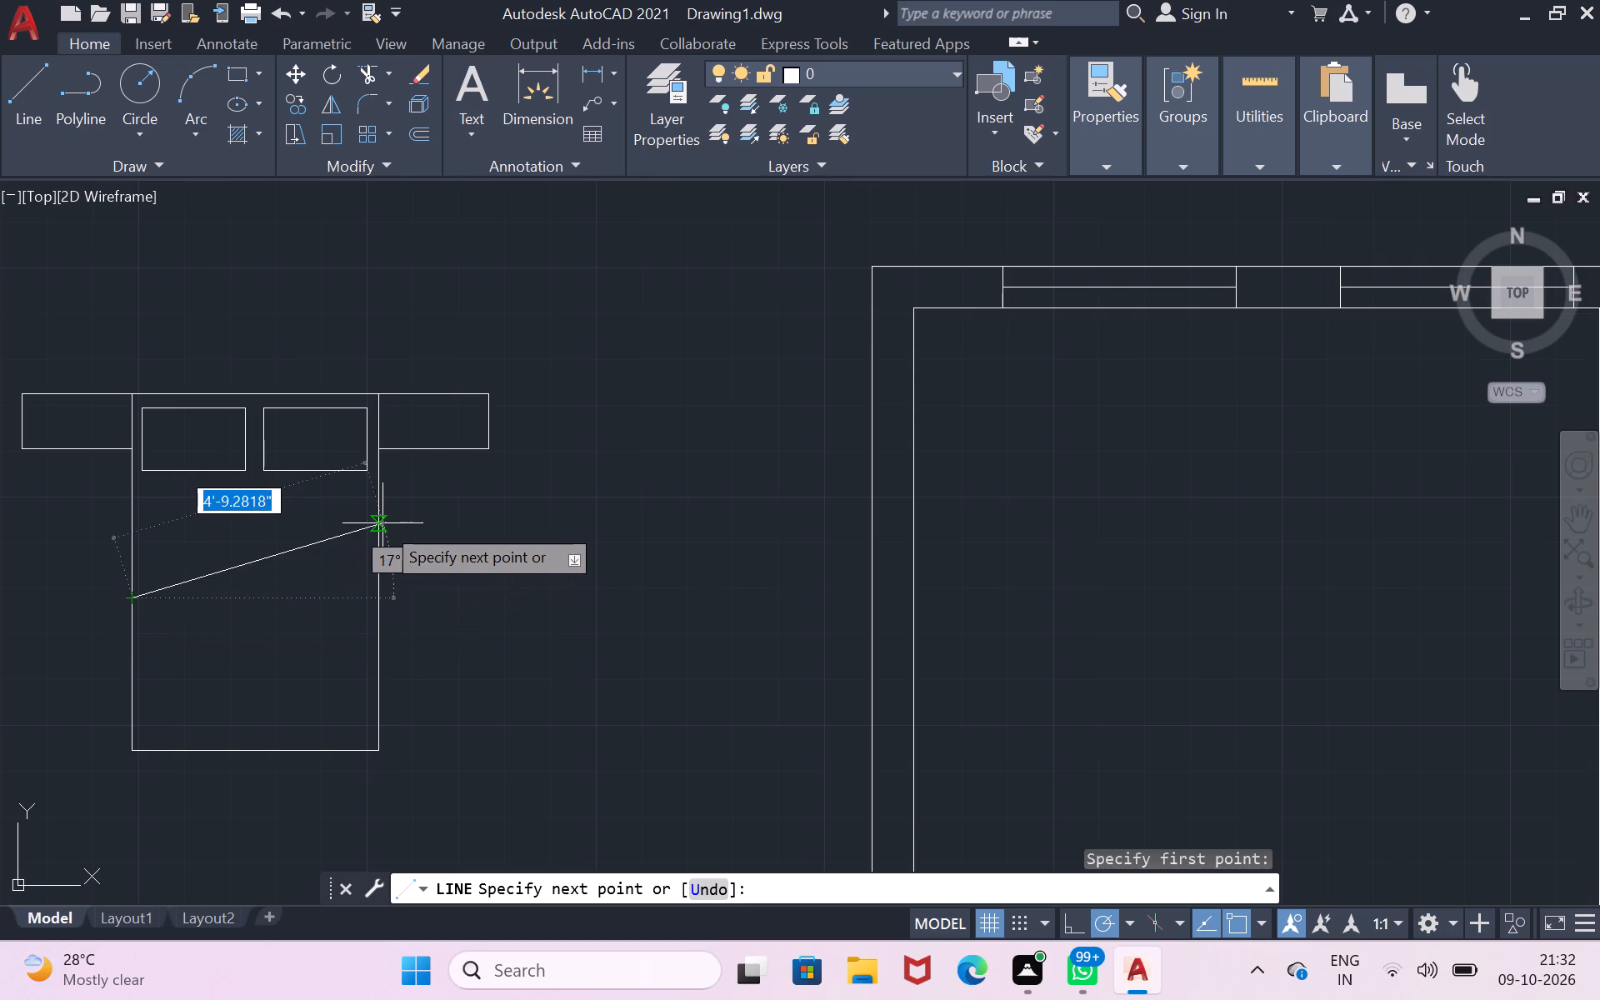
pyautogui.click(385, 481)
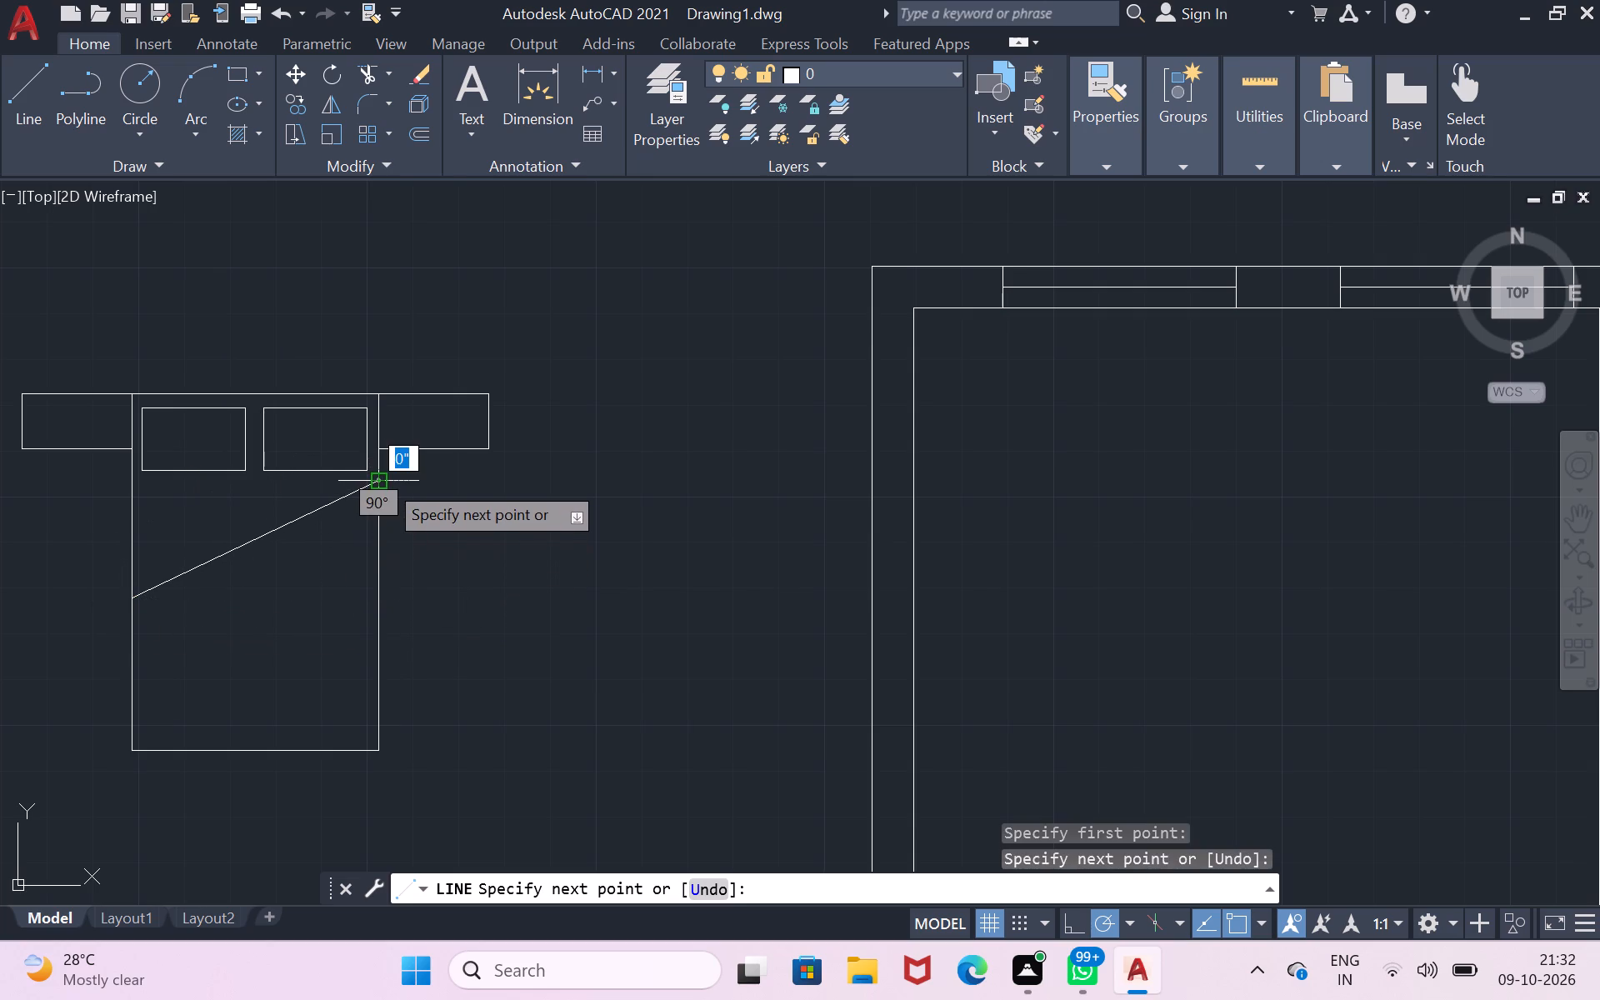
pyautogui.click(309, 623)
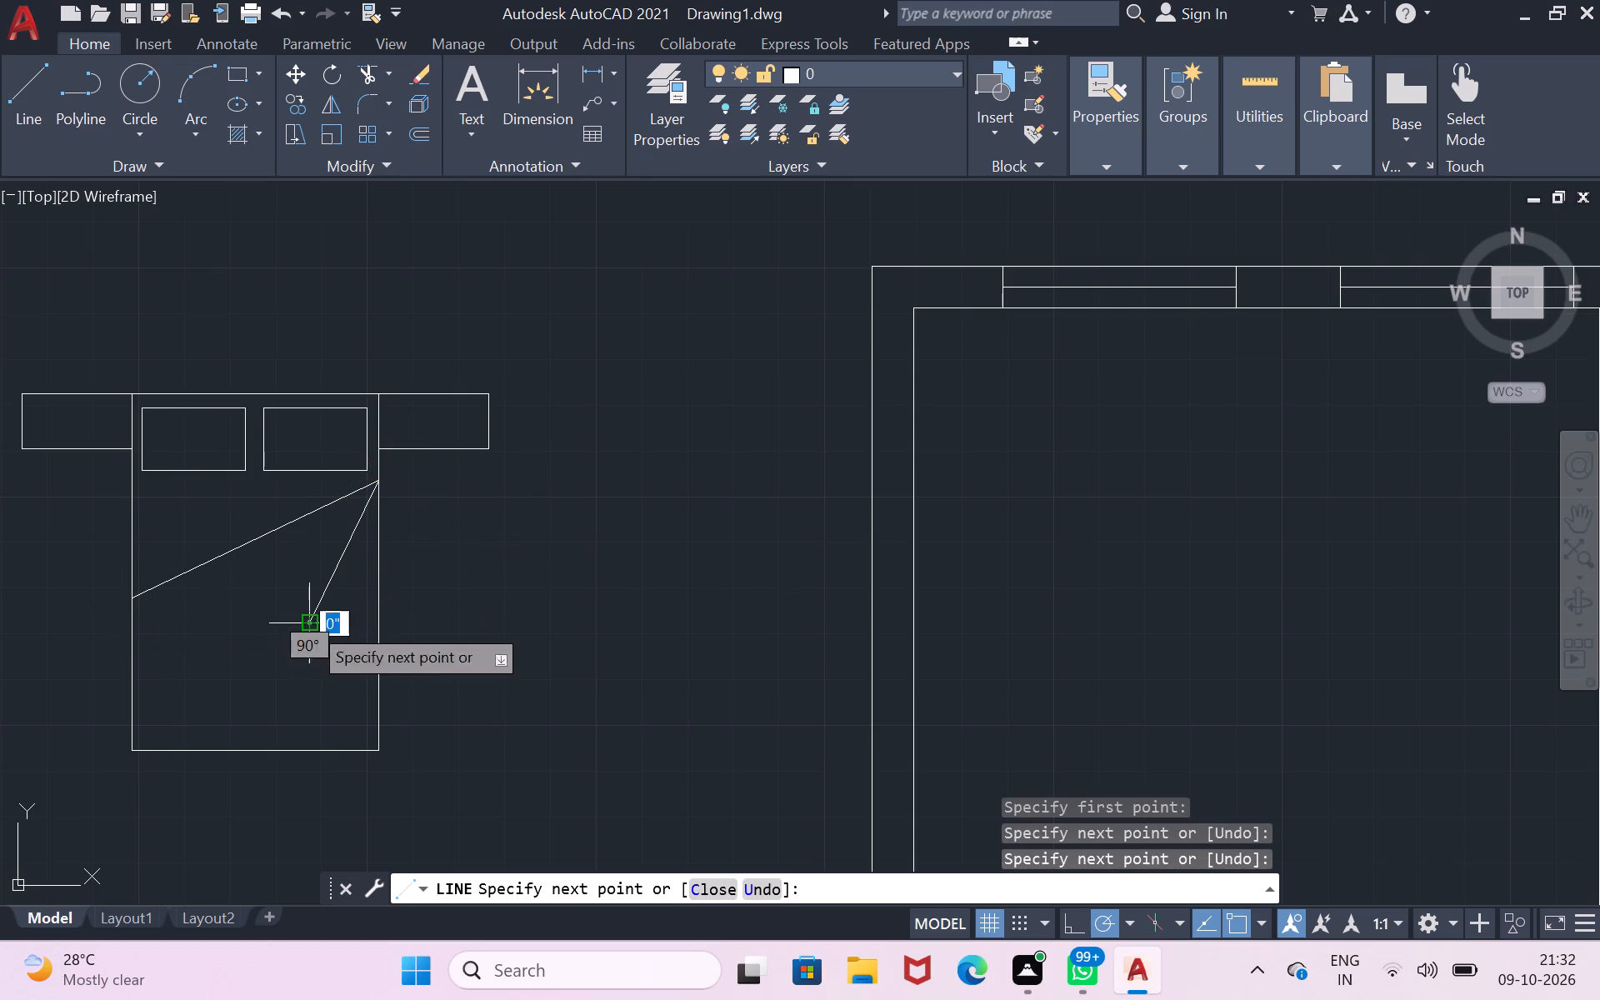
pyautogui.click(133, 598)
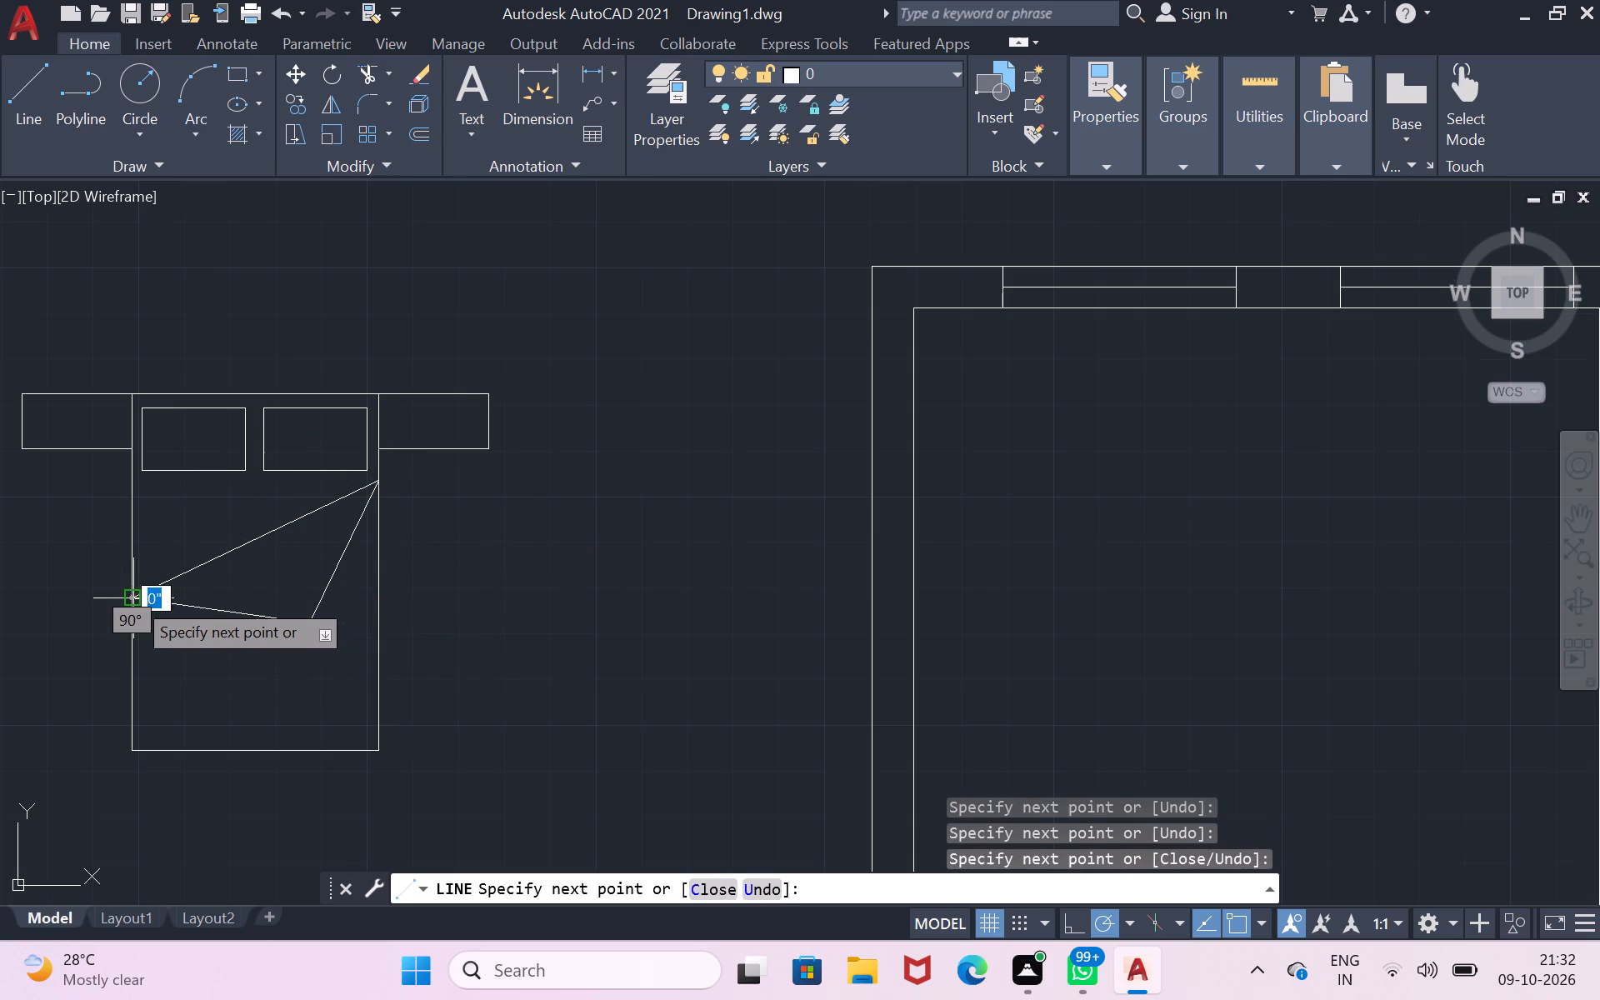
pyautogui.press('Return')
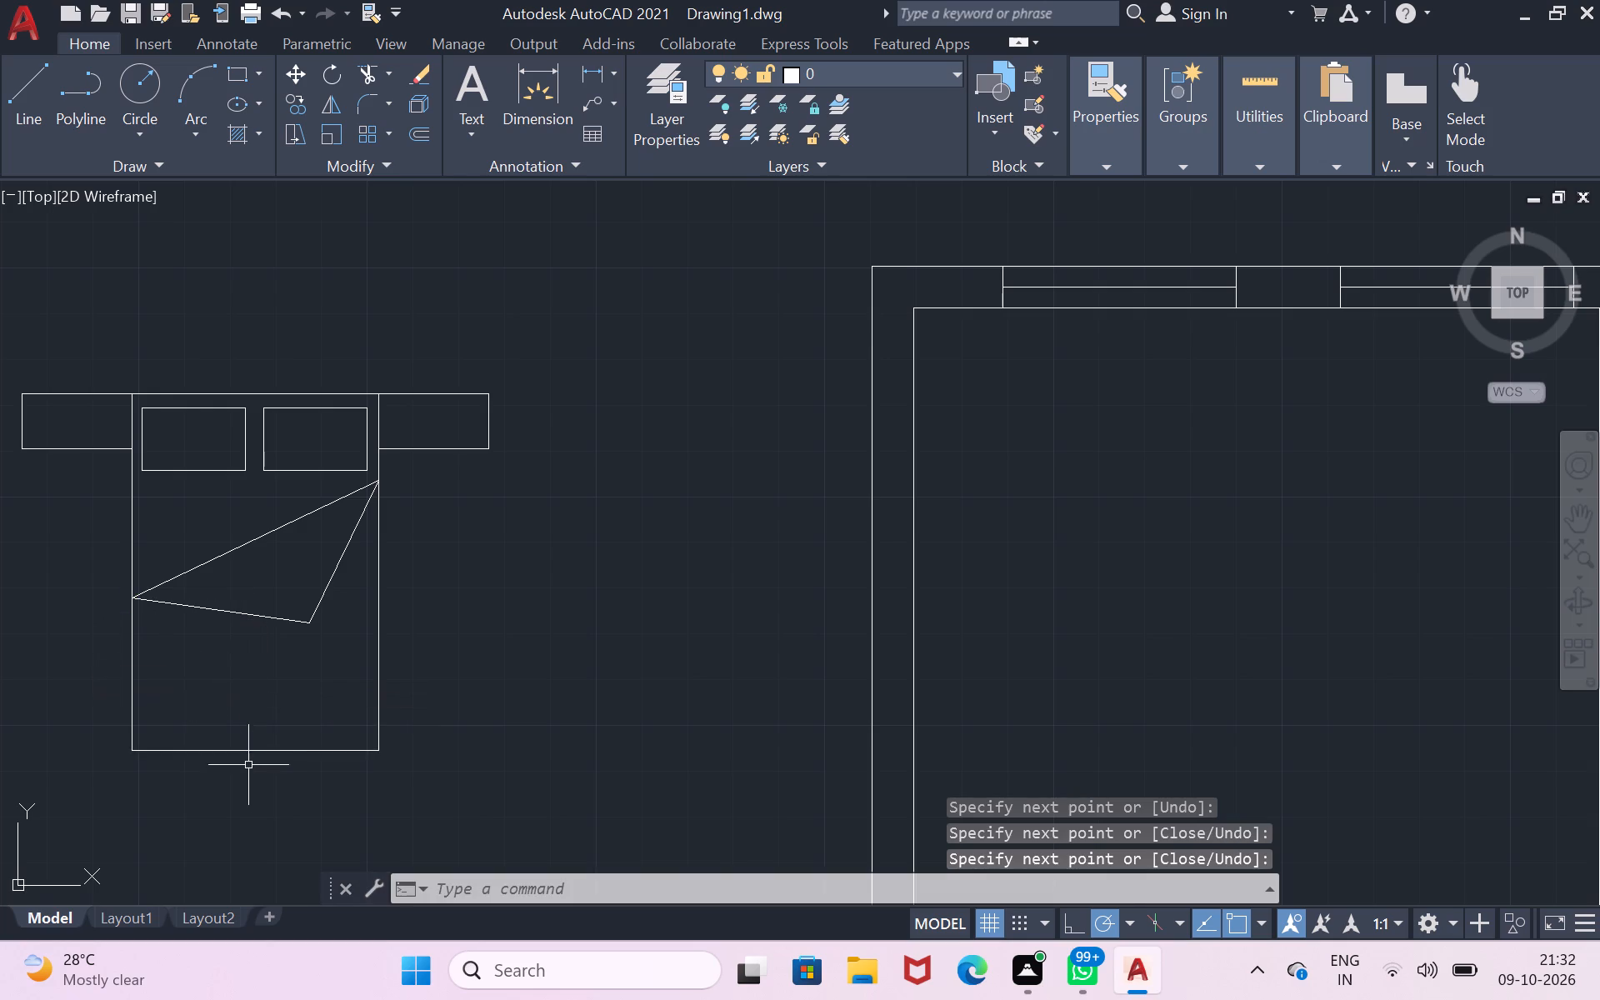
# Rotate the whole bed with its side tables, pillows and blanket fold 90° counterclockwise about a point between the bed and the room.
pyautogui.scroll(-1, 362, 727)
pyautogui.scroll(1, 337, 700)
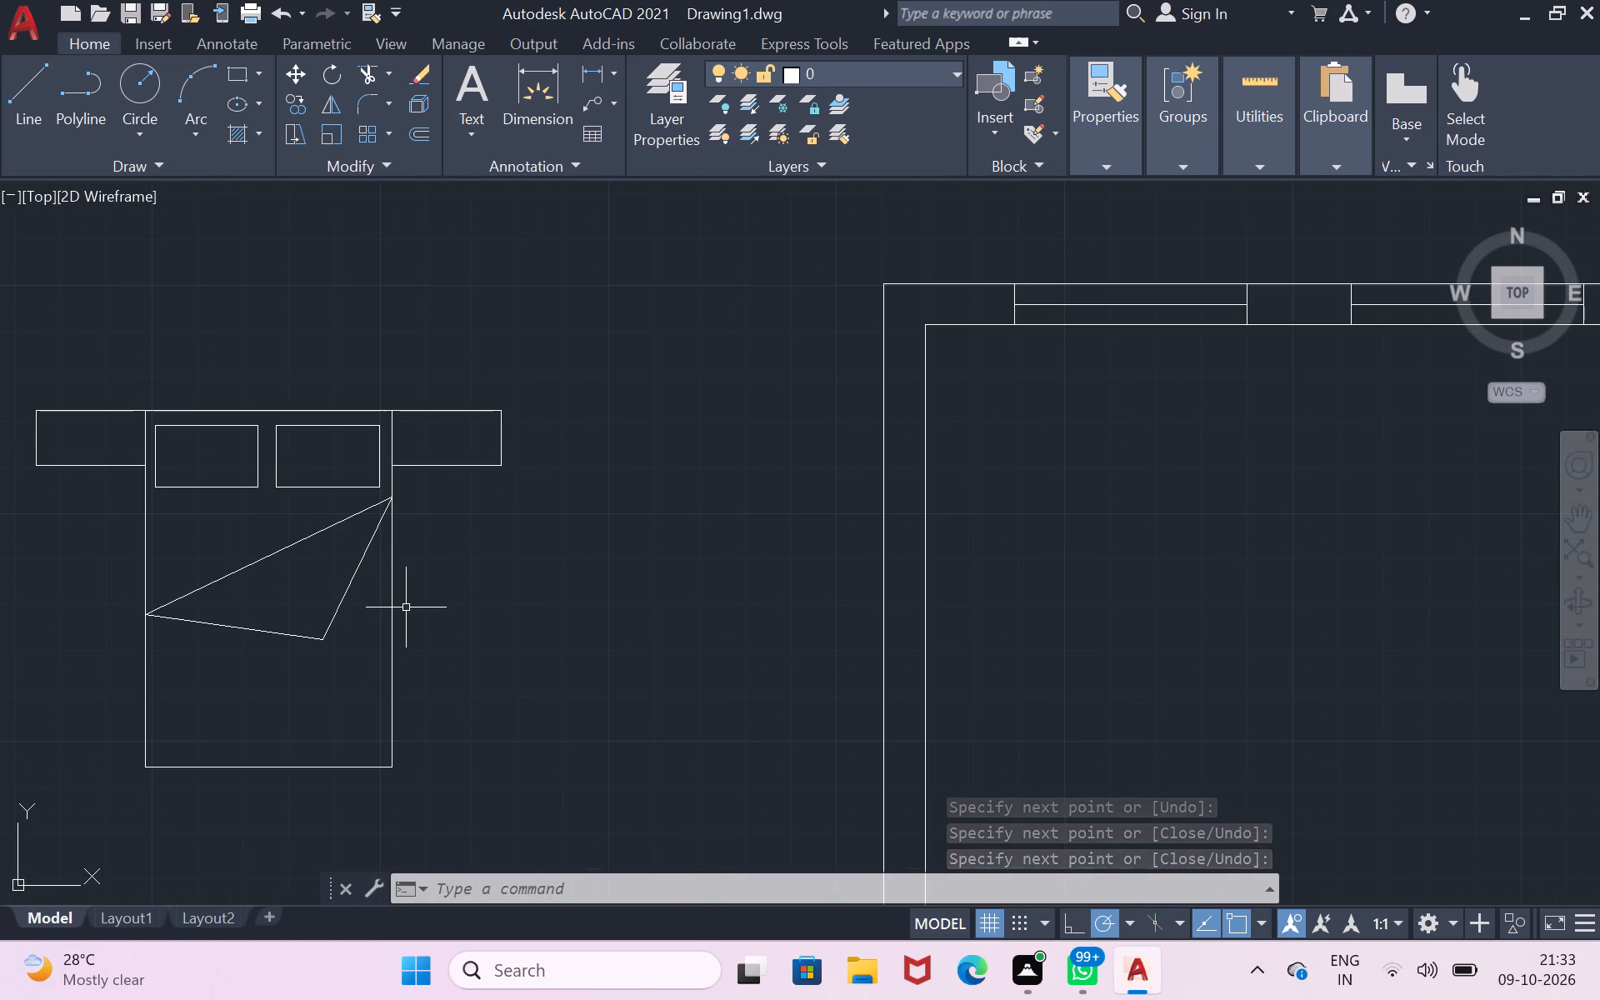
pyautogui.scroll(-1, 406, 607)
pyautogui.moveTo(357, 419); pyautogui.dragTo(282, 397)
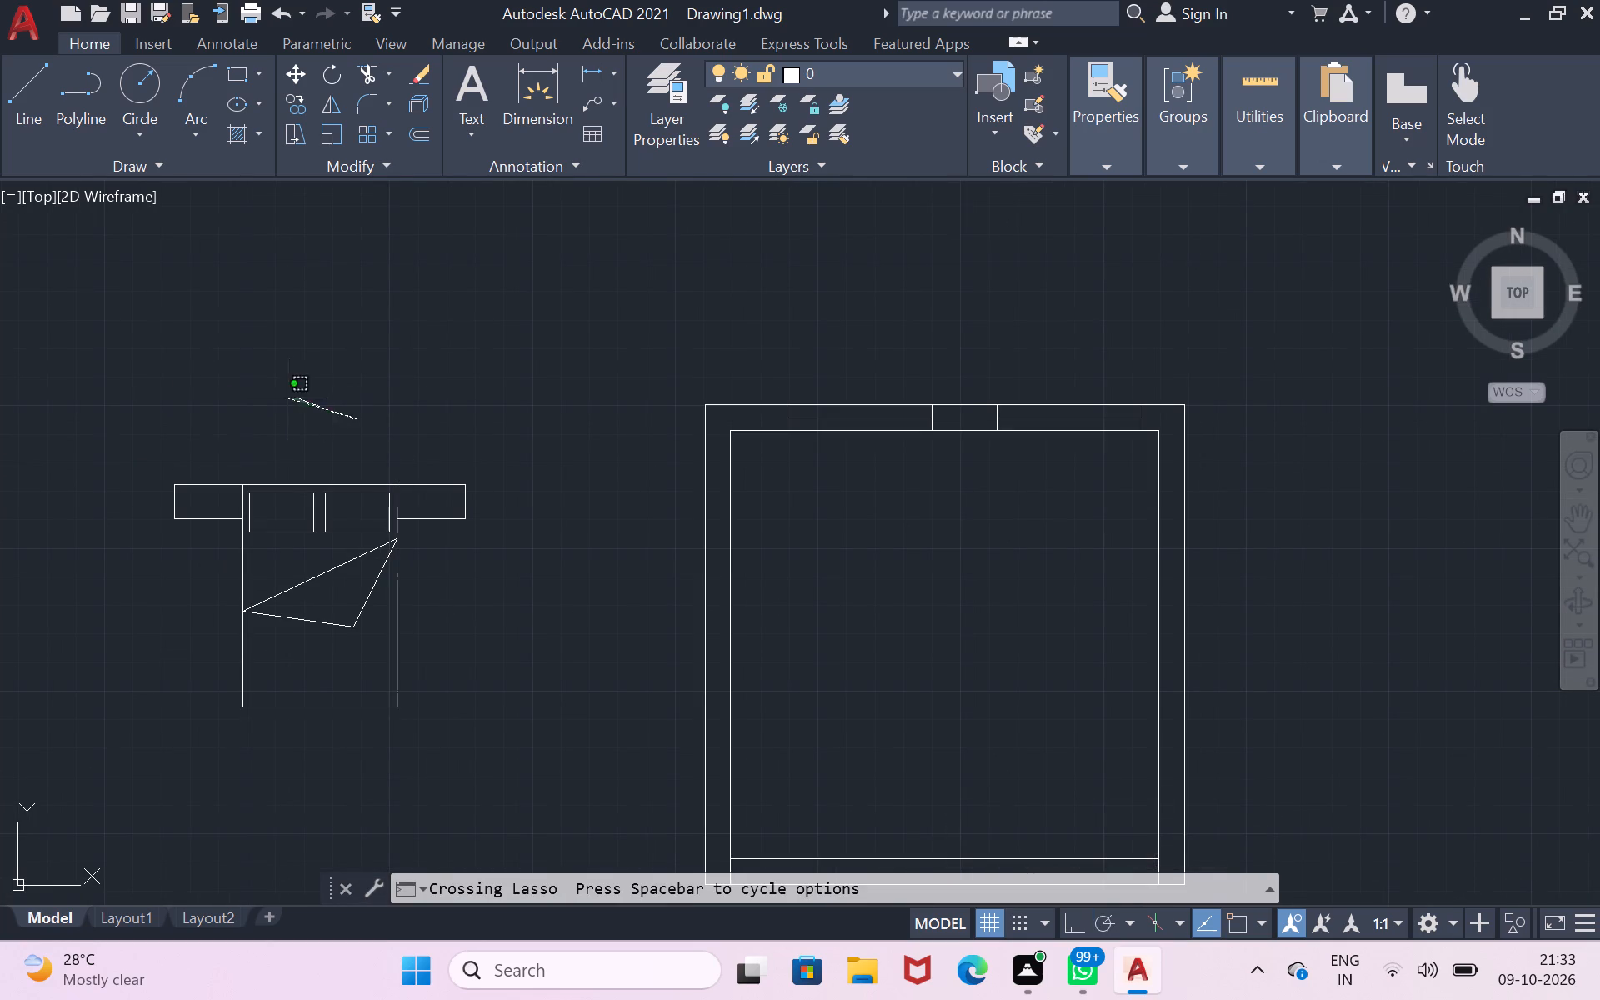
pyautogui.moveTo(282, 397); pyautogui.dragTo(619, 412)
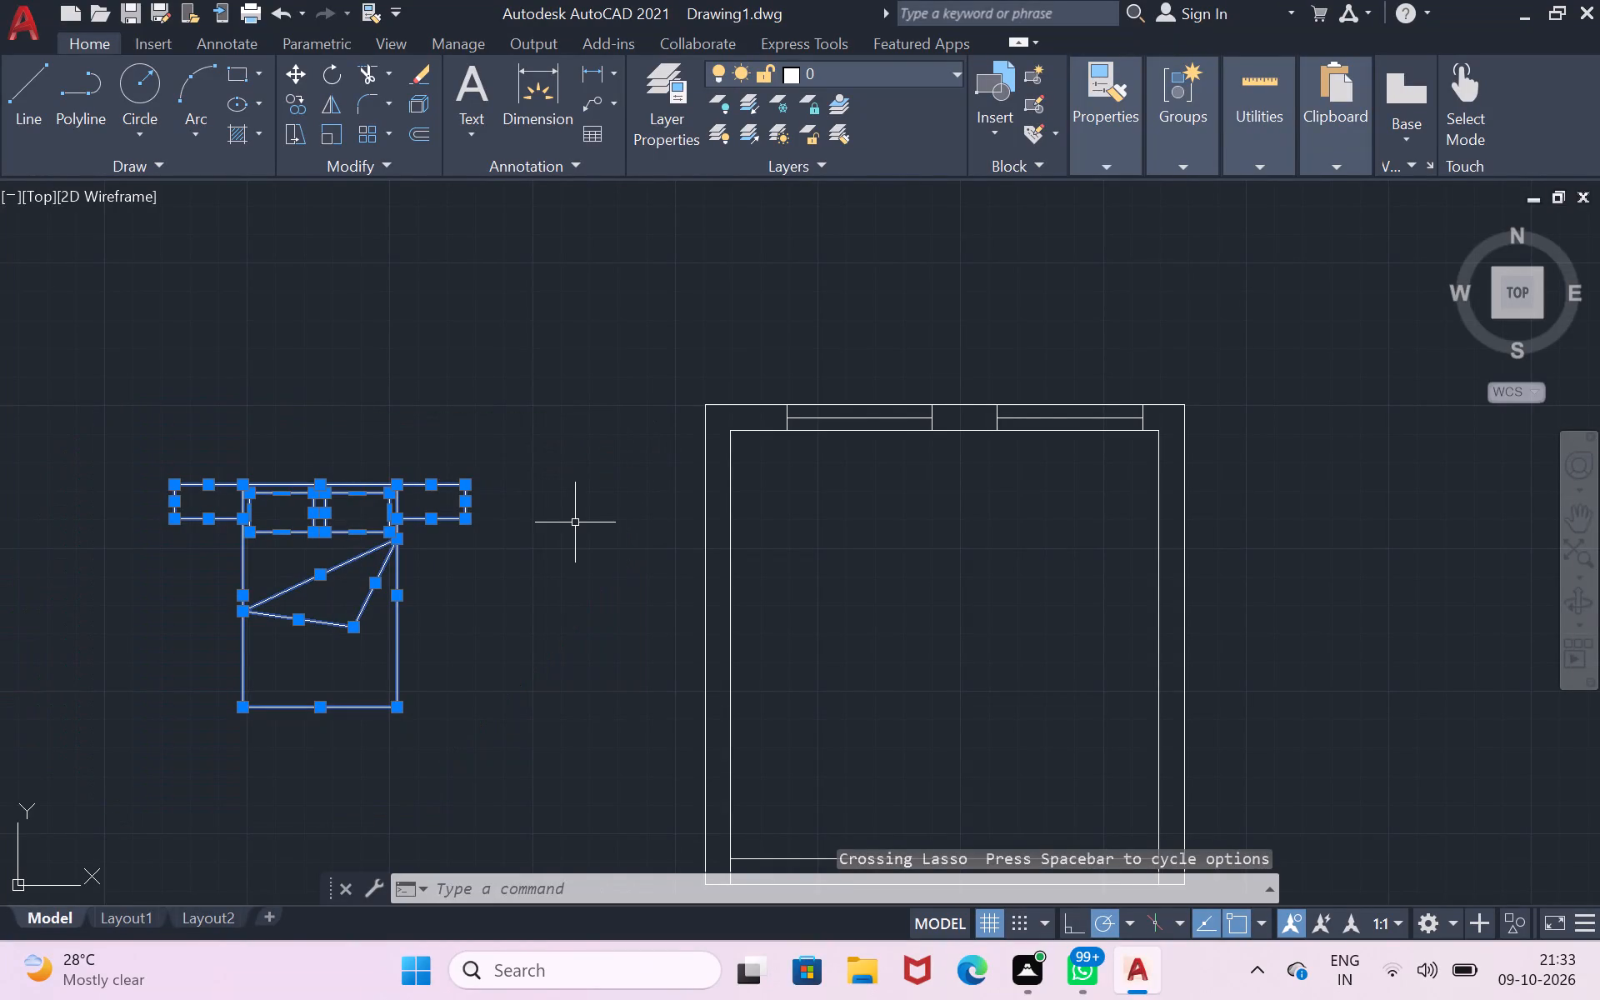
pyautogui.write('ro')
pyautogui.press('Return')
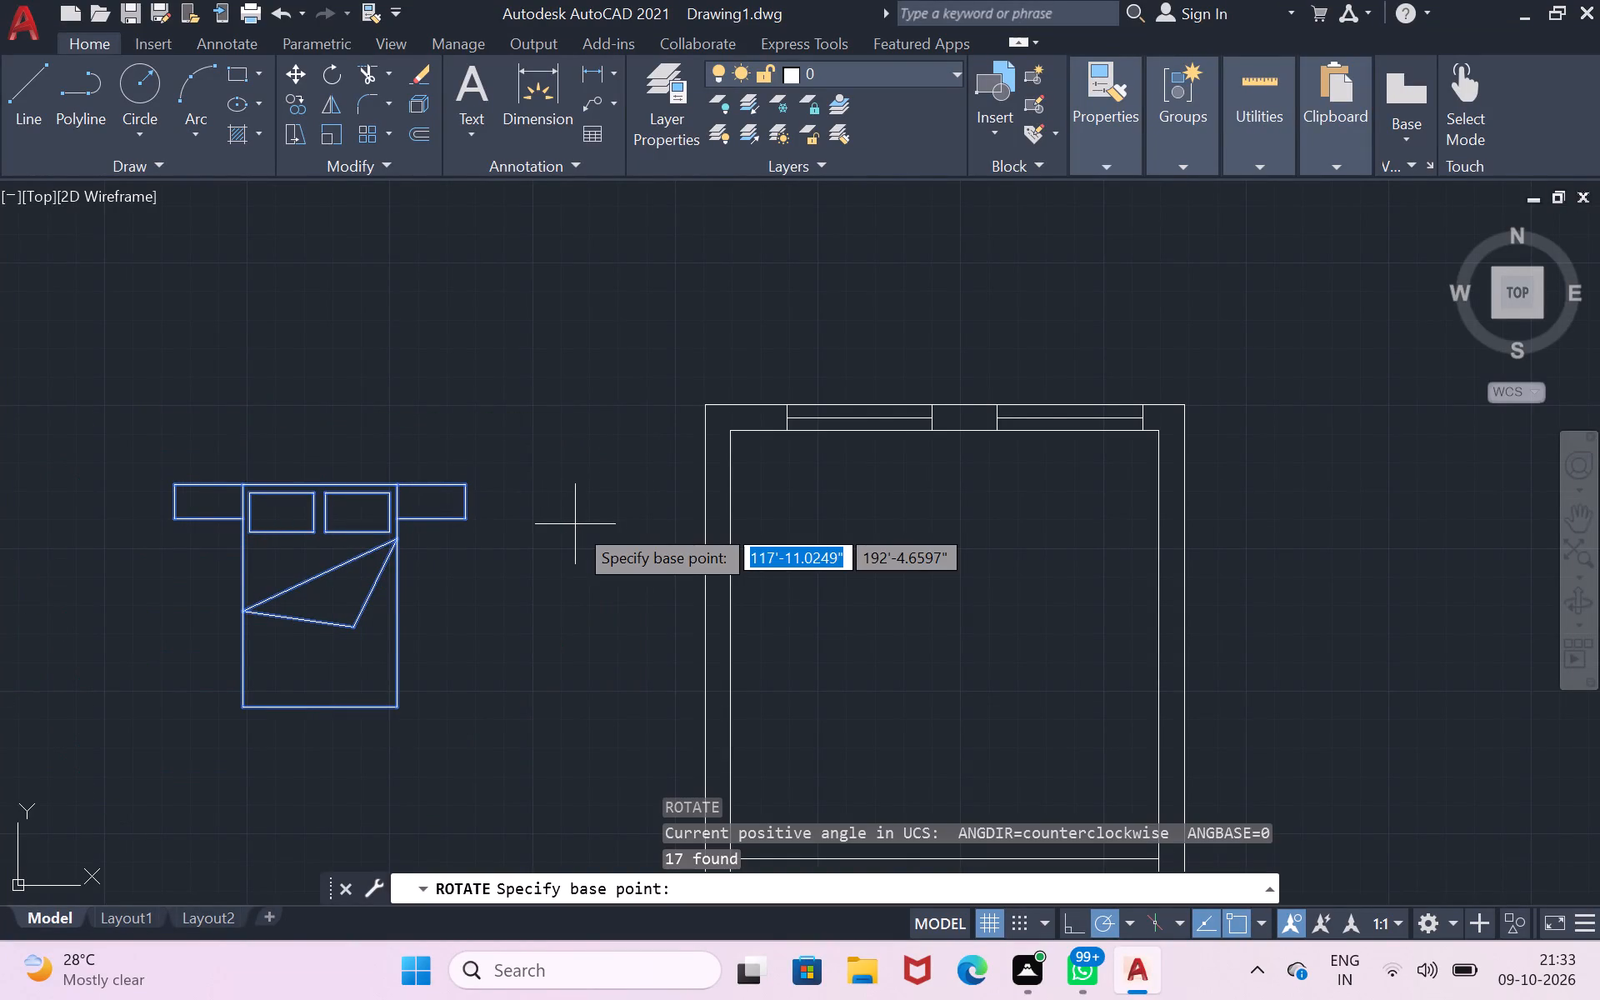
pyautogui.click(575, 524)
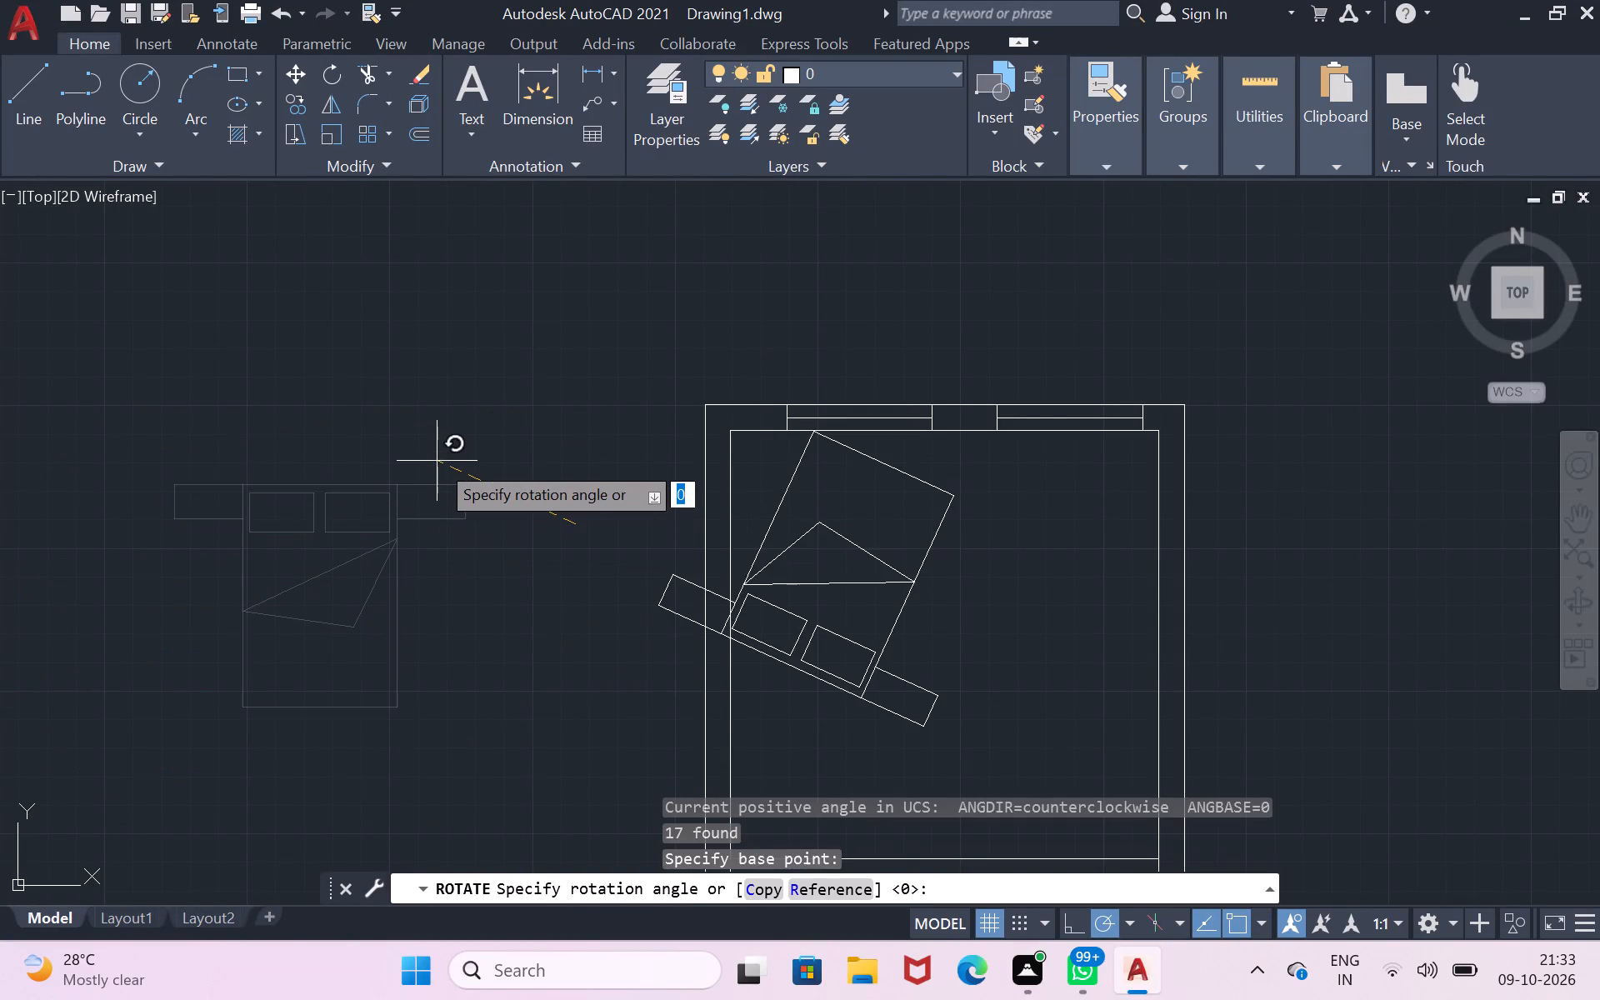
pyautogui.click(575, 329)
# Move the bed with its side tables, pillows and blanket fold into the room, with its headboard side close to the west wall.
pyautogui.scroll(-1, 657, 779)
pyautogui.moveTo(648, 666); pyautogui.dragTo(570, 849)
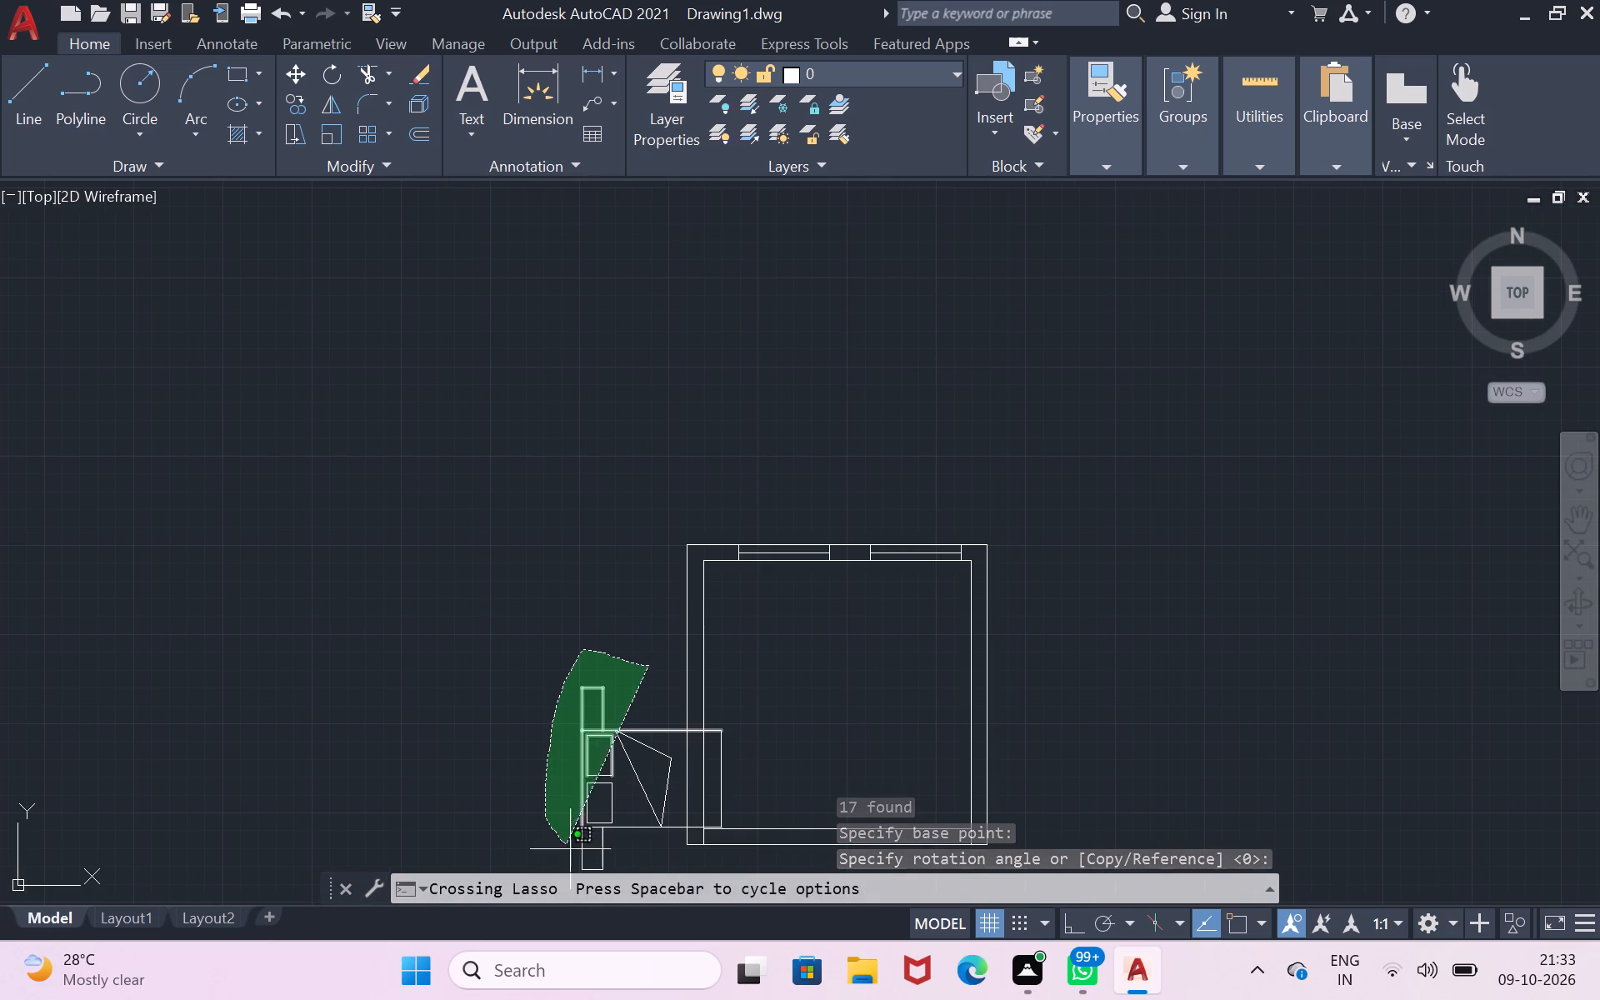
pyautogui.moveTo(570, 849); pyautogui.dragTo(682, 724)
pyautogui.scroll(2, 774, 836)
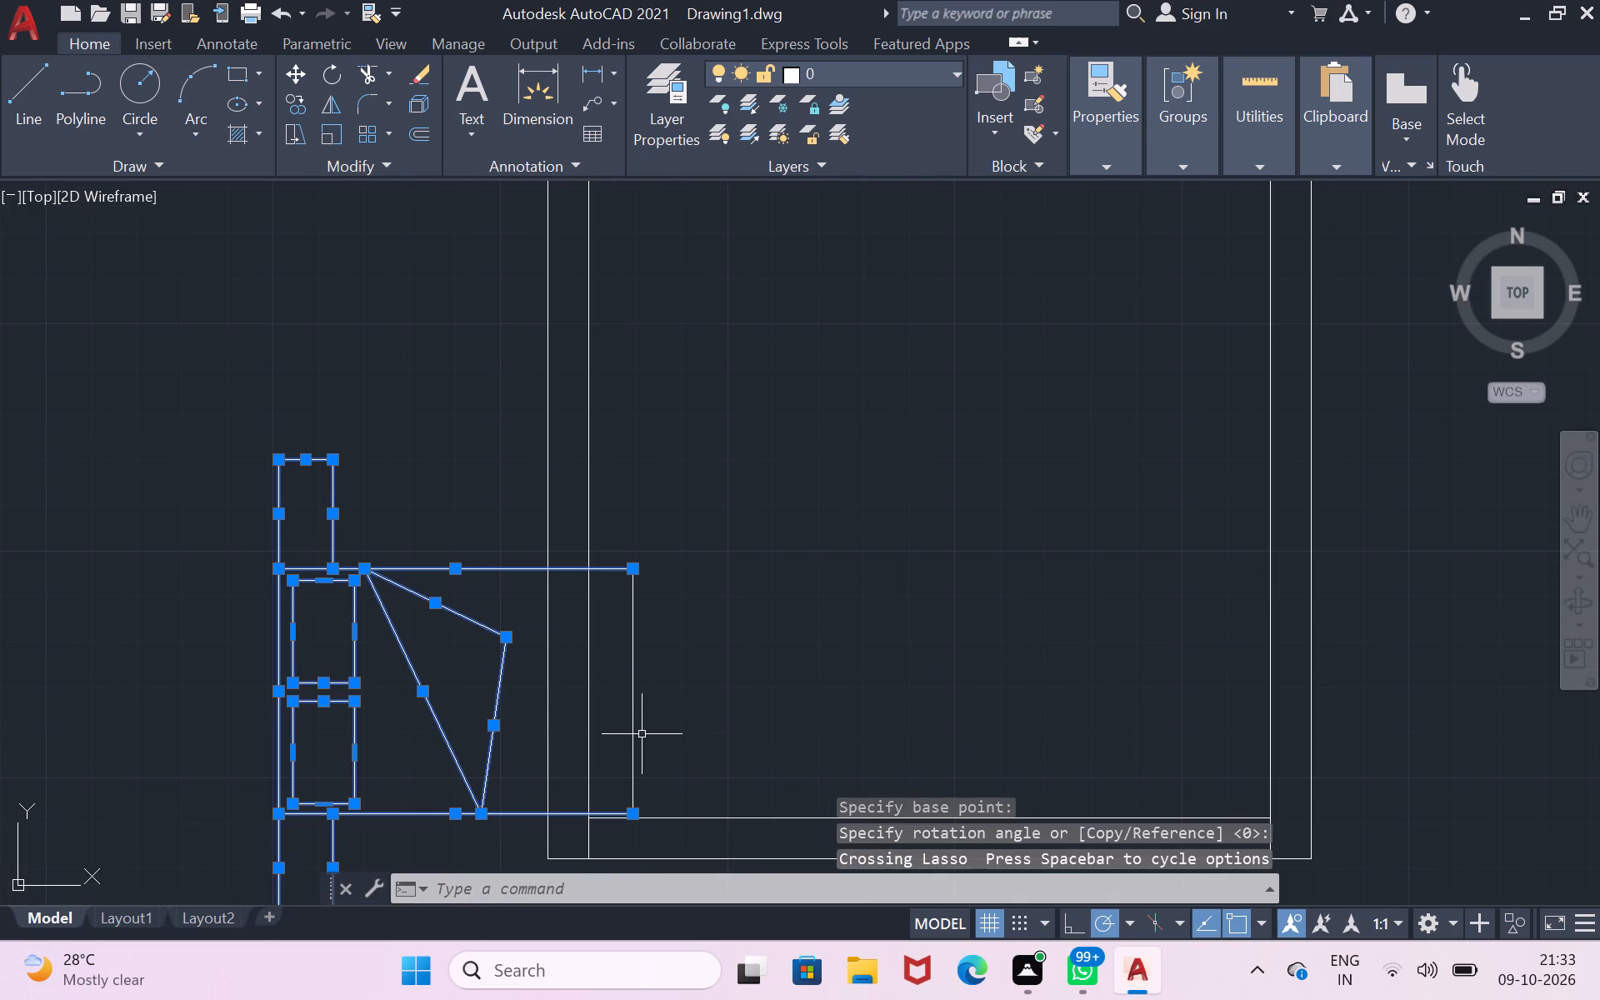
pyautogui.click(636, 736)
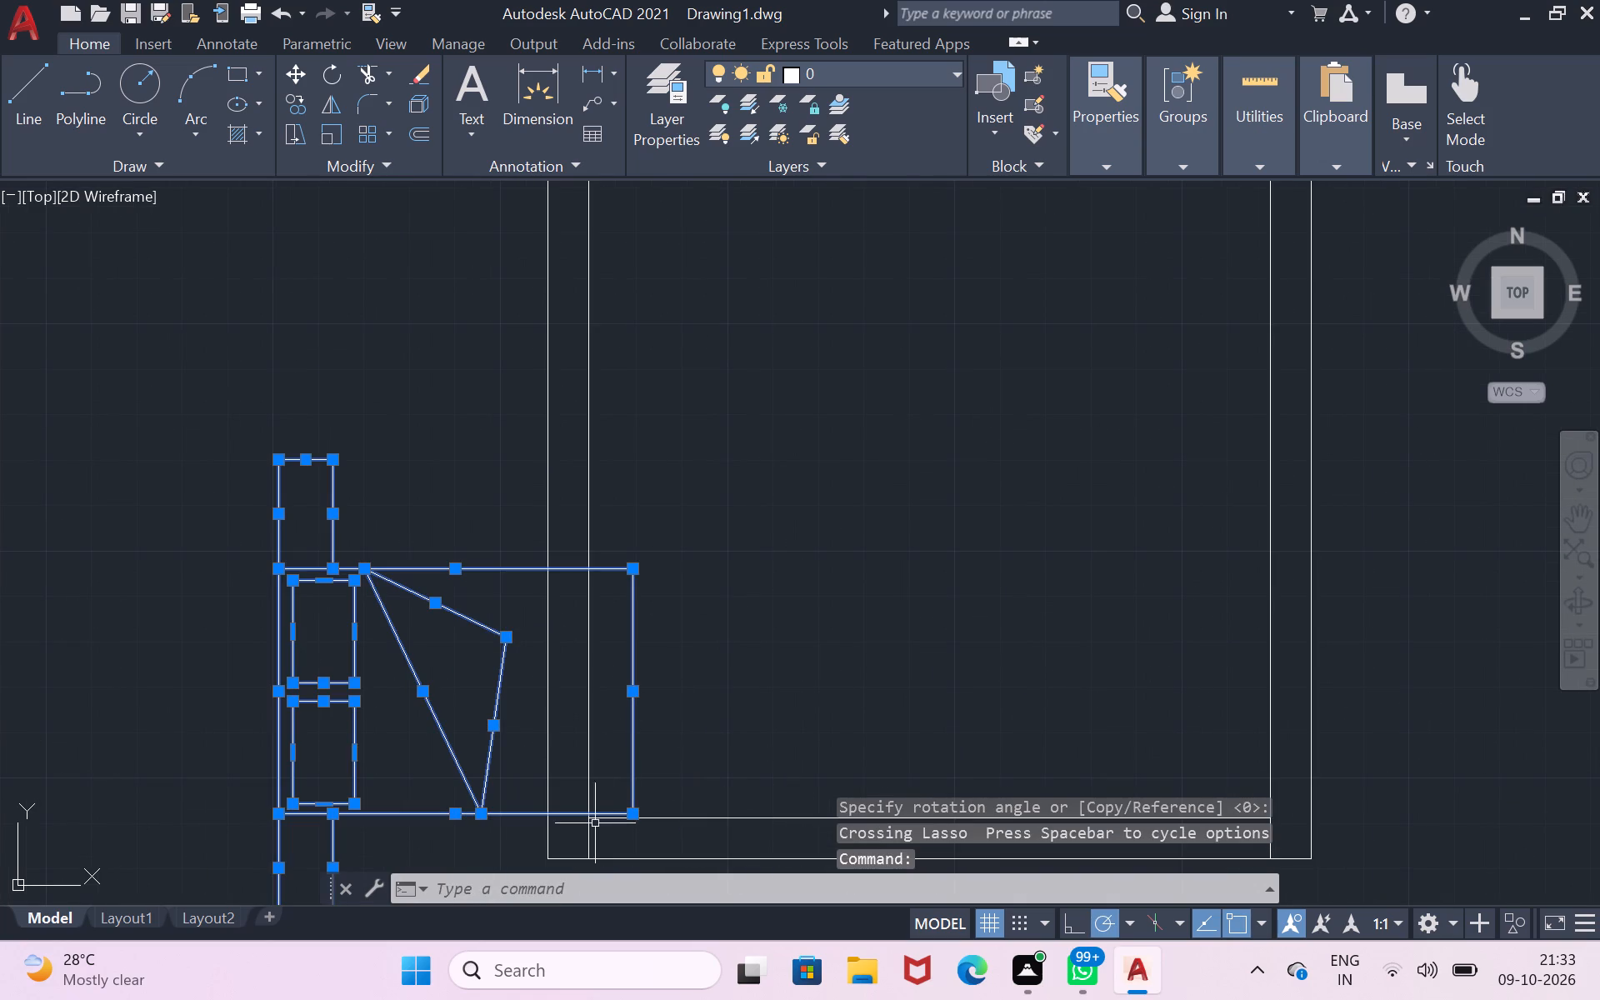
pyautogui.press('m')
pyautogui.press('Return')
pyautogui.click(838, 673)
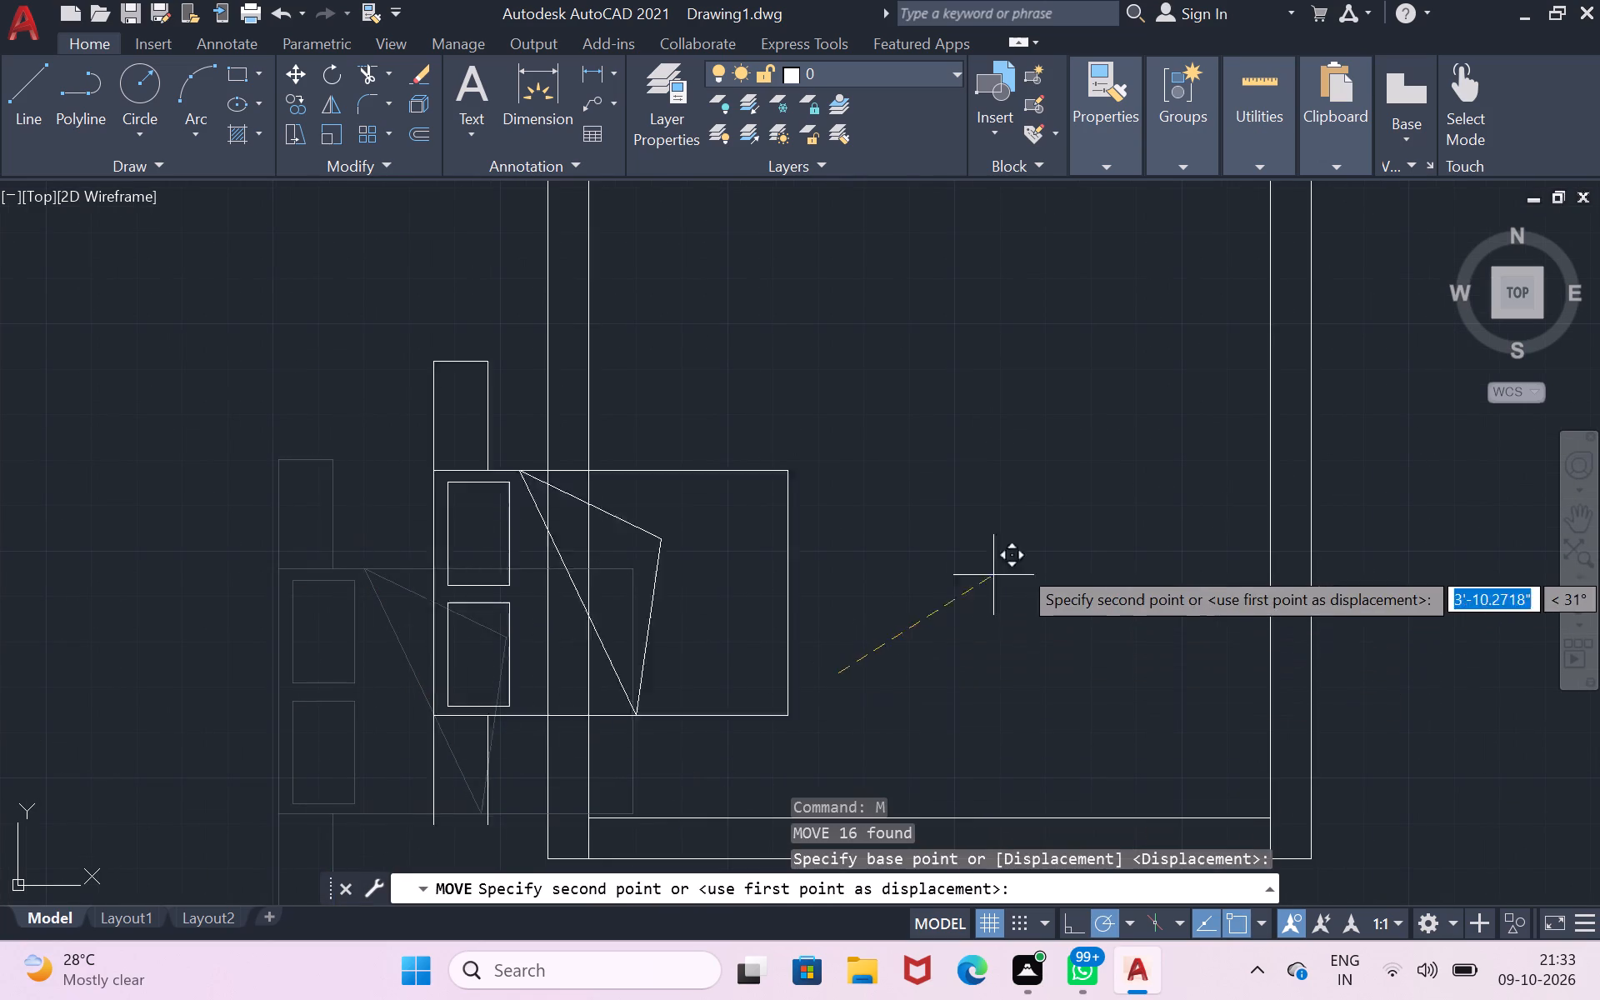
pyautogui.scroll(-1, 1044, 541)
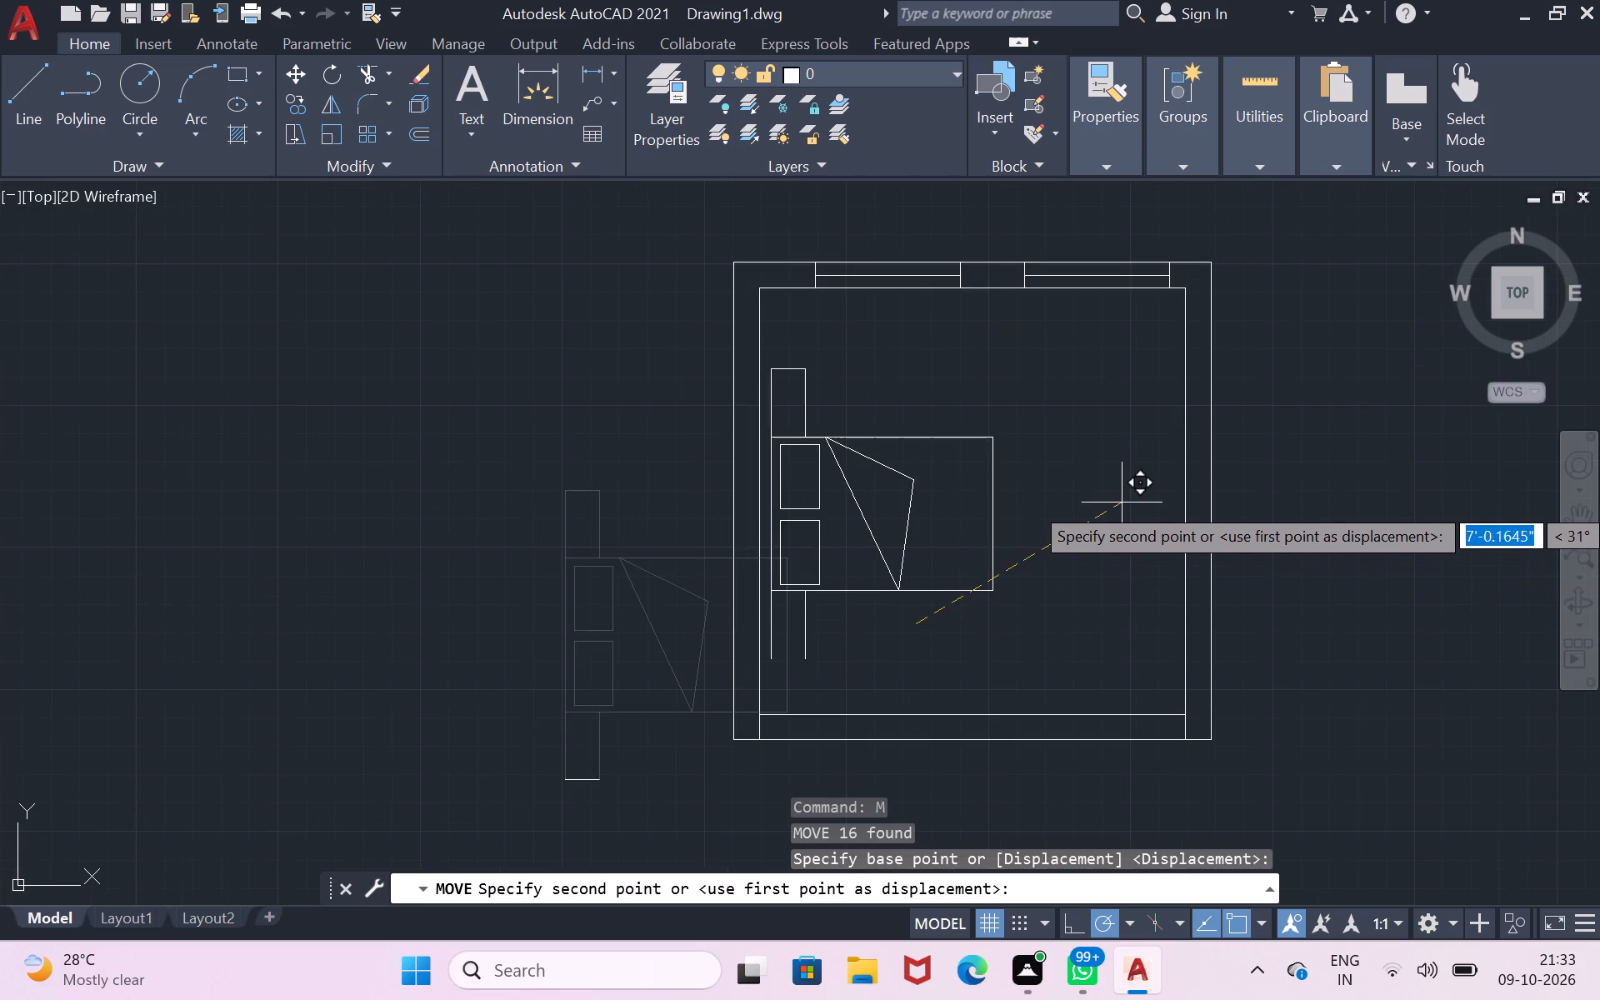
pyautogui.scroll(2, 1127, 502)
pyautogui.scroll(-1, 1119, 486)
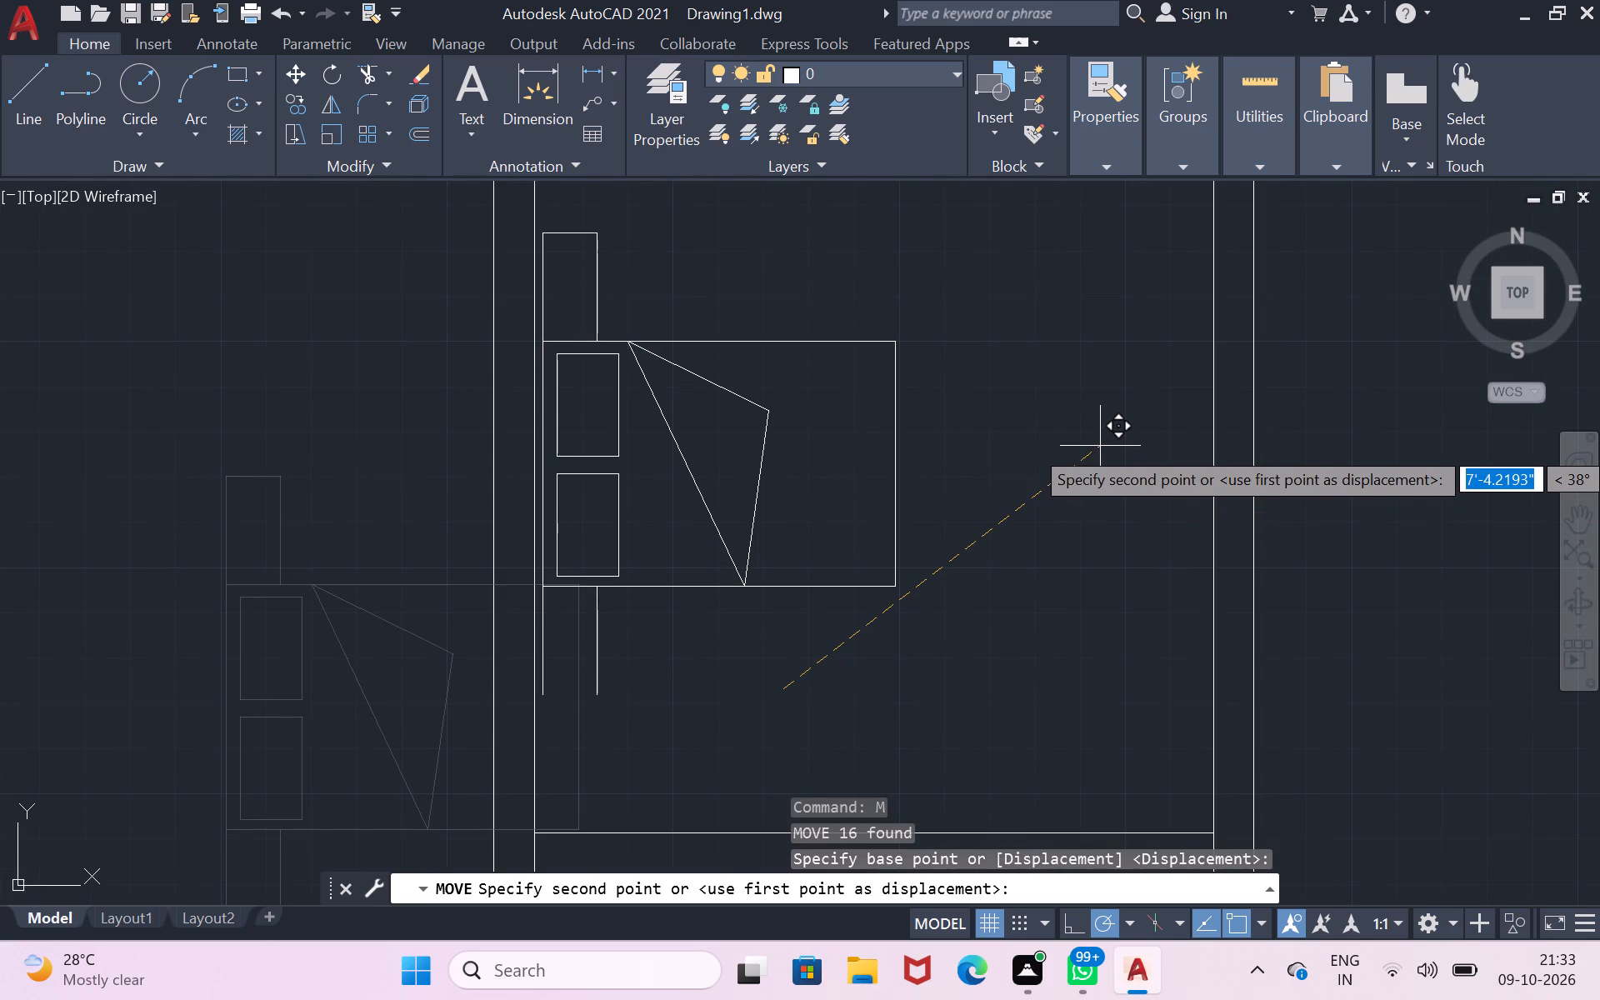
pyautogui.scroll(-1, 1100, 446)
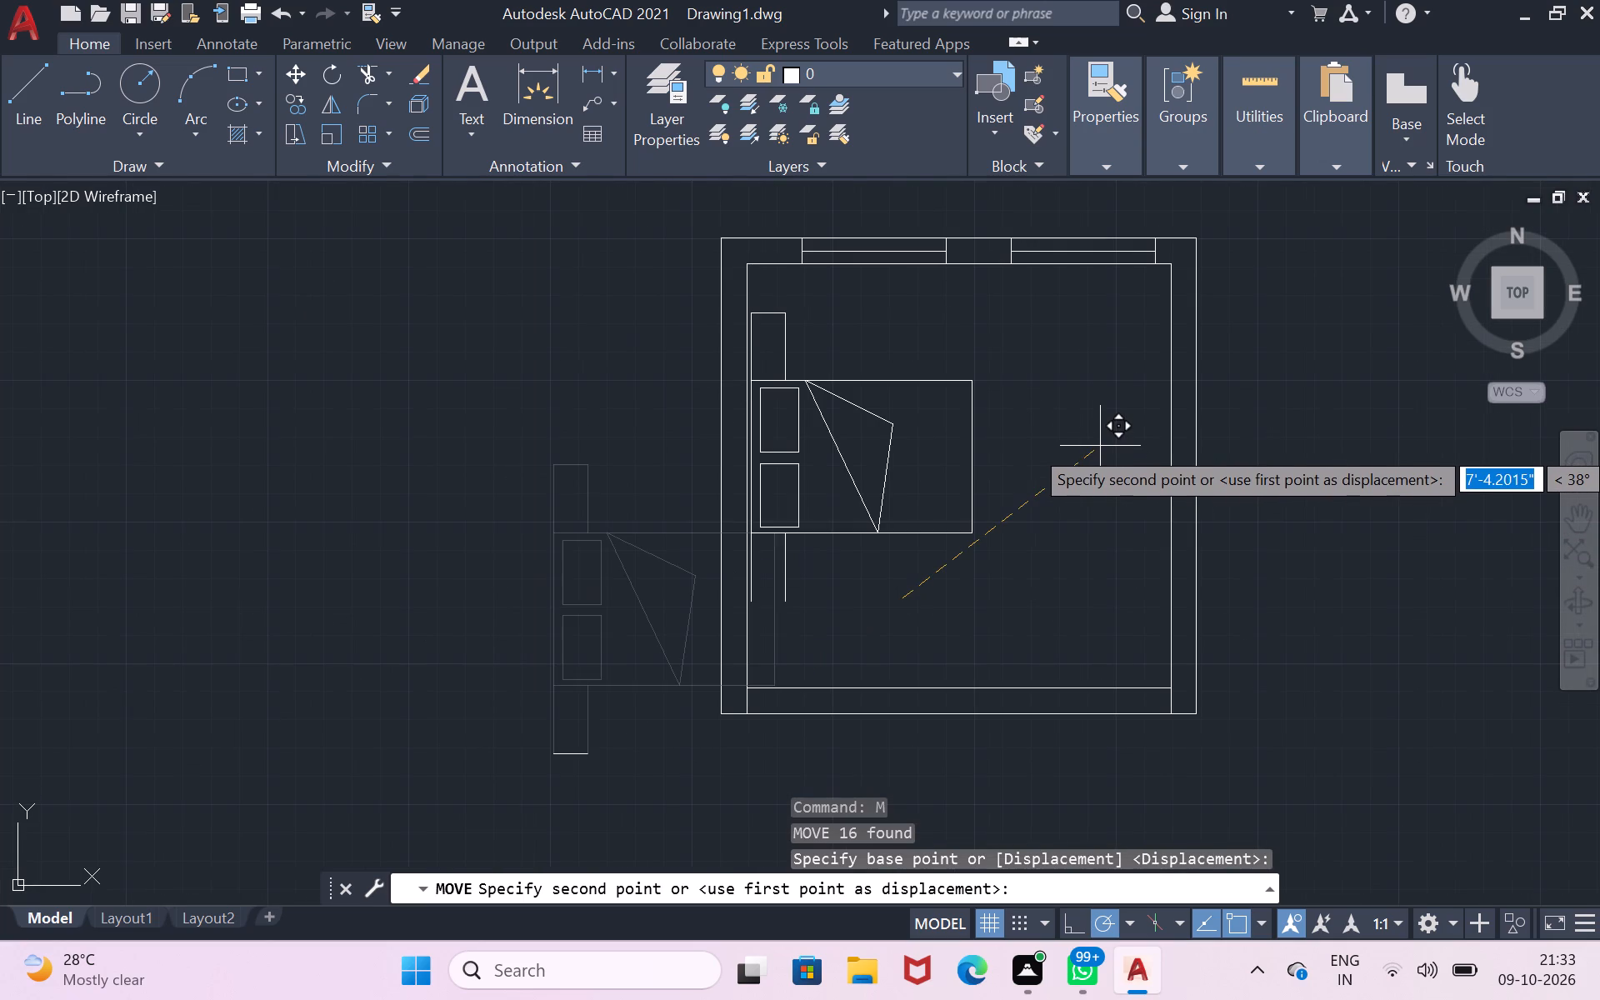
pyautogui.scroll(1, 1100, 426)
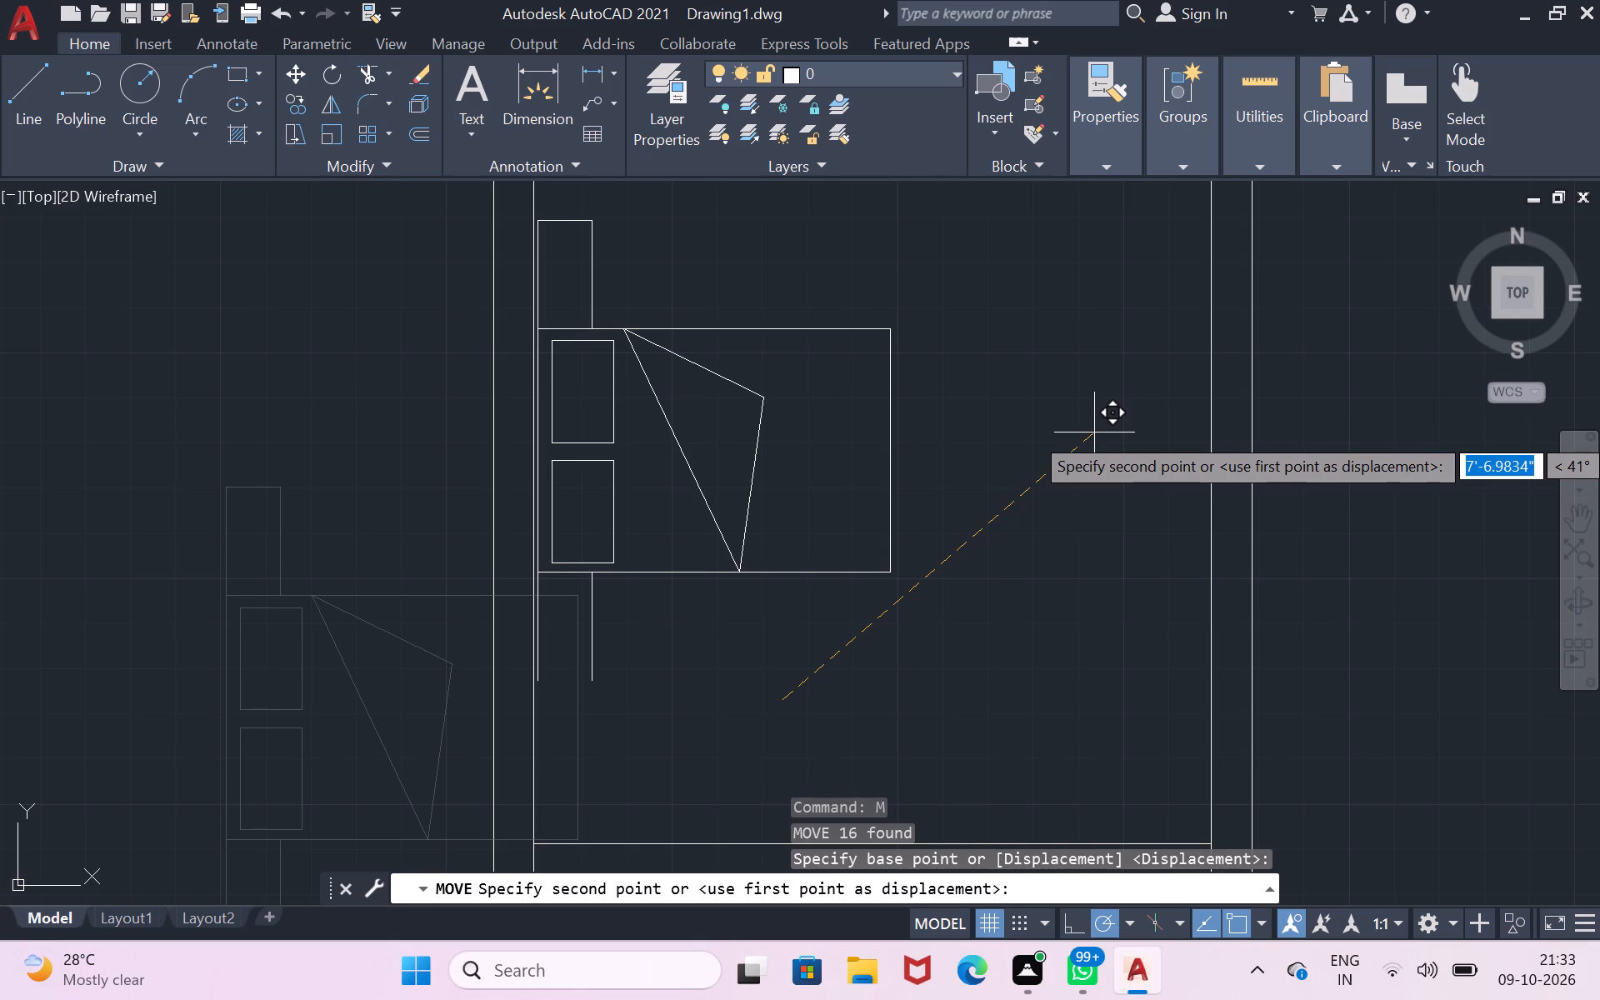
pyautogui.click(1094, 432)
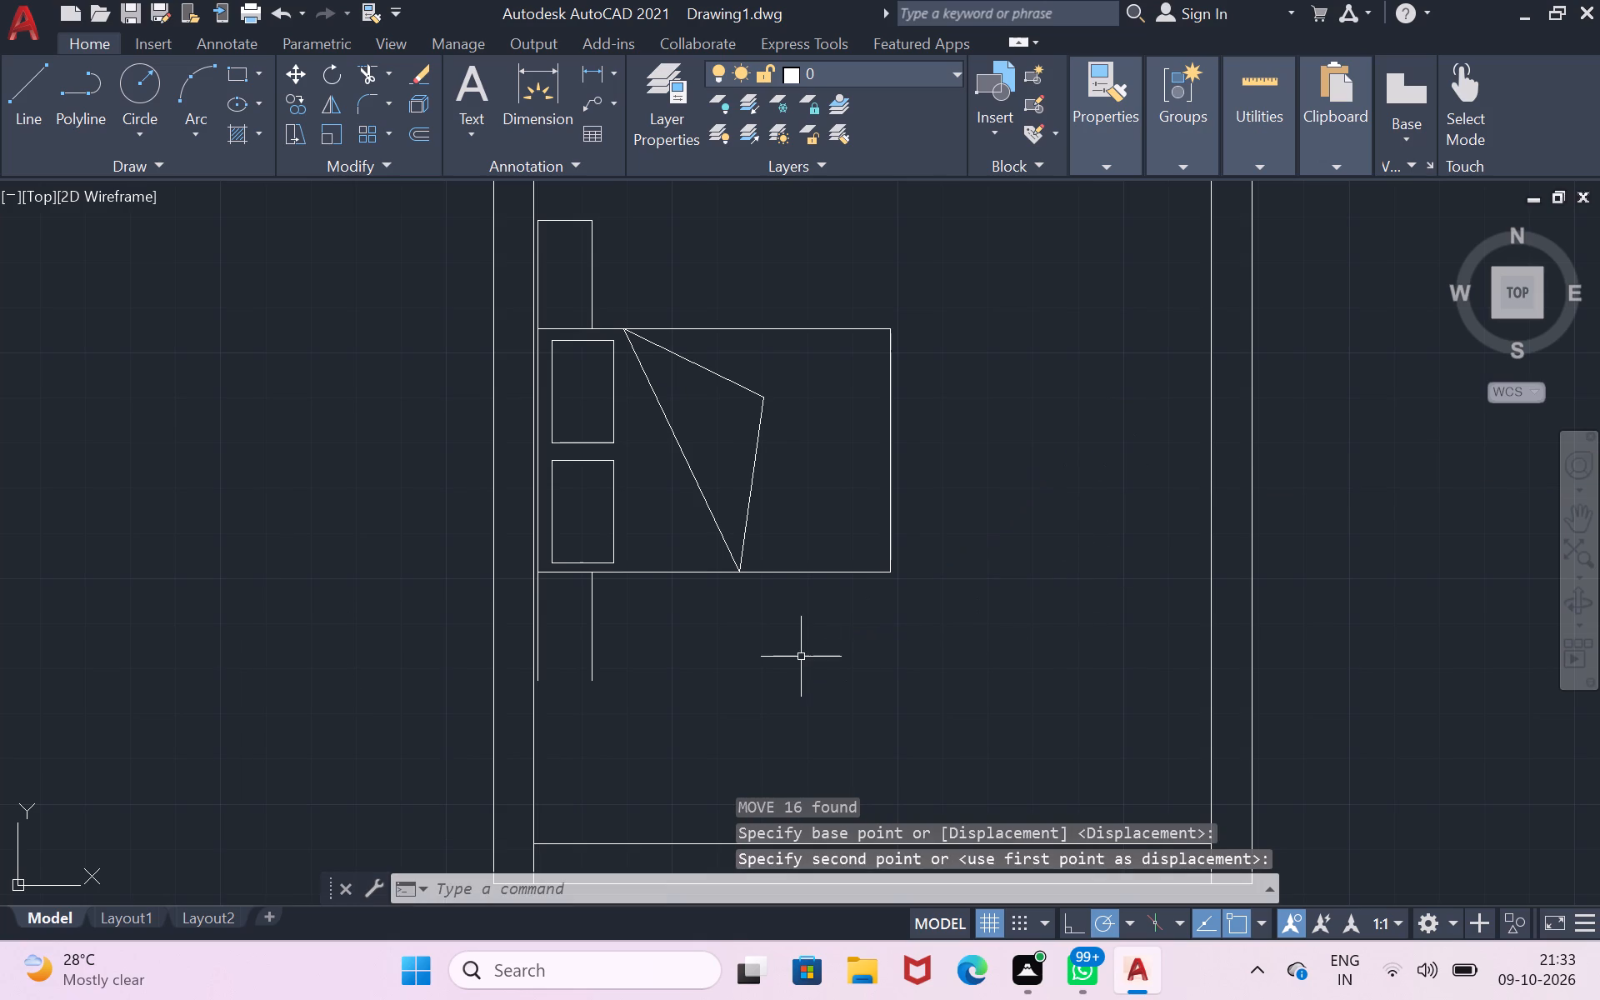
# Draw a line closing the open south end of the side table south of the bed.
pyautogui.click(12, 117)
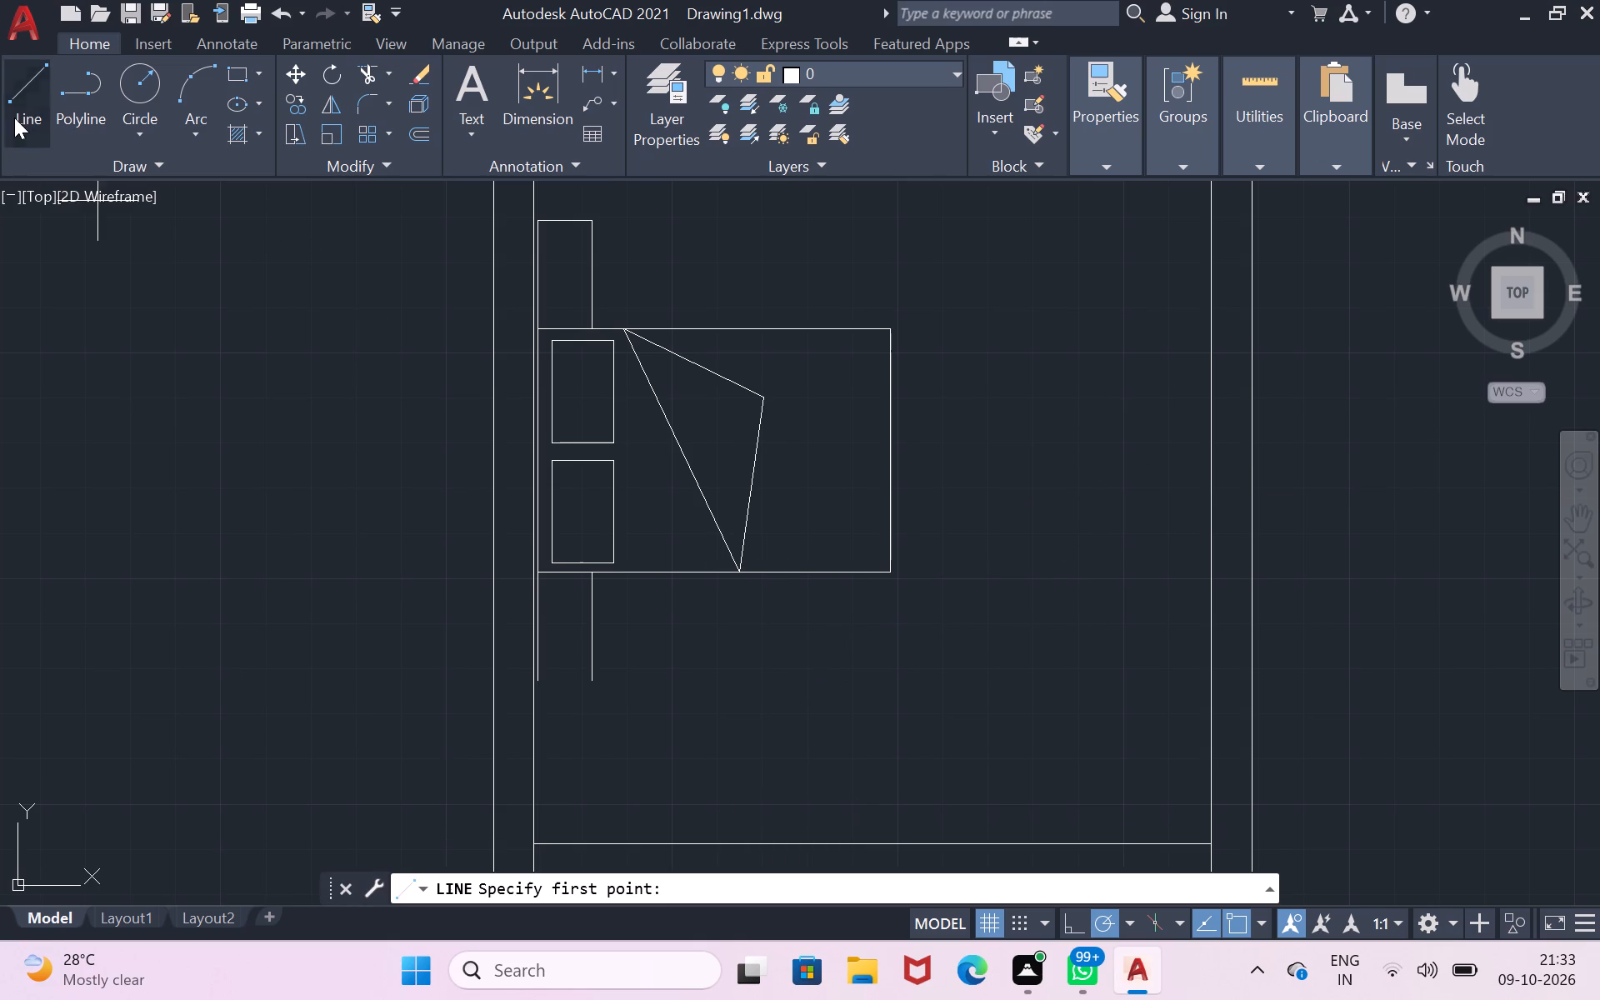
pyautogui.click(599, 682)
pyautogui.click(543, 676)
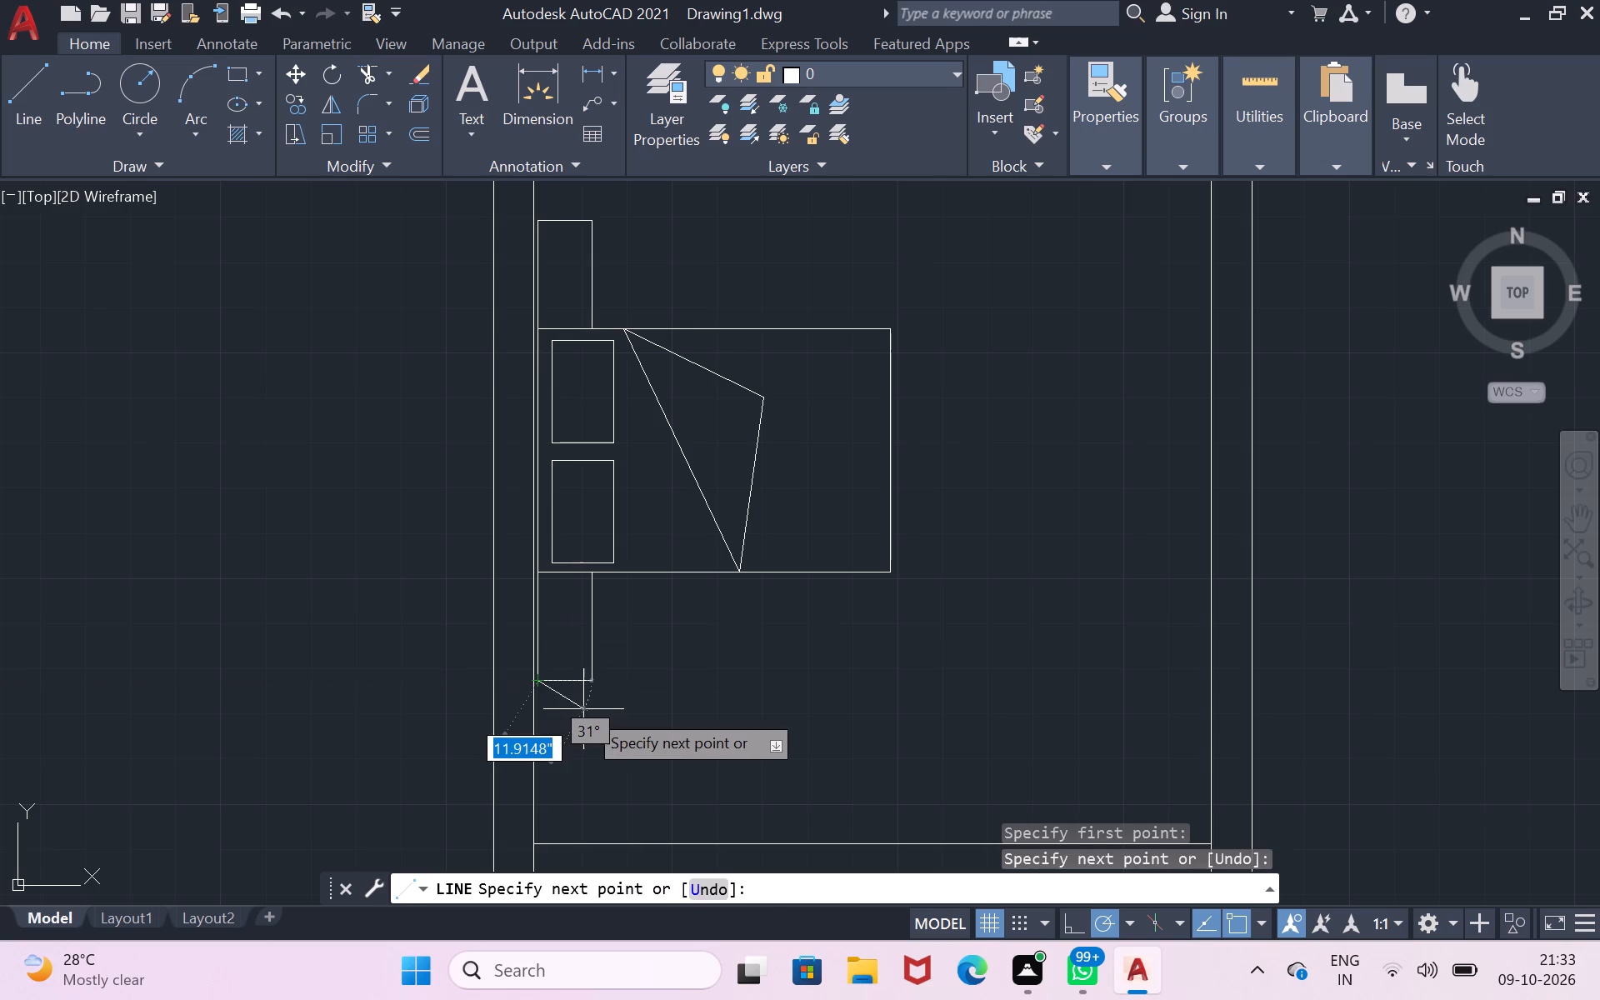
pyautogui.press('Return')
# Erase the stray short line left outside the room, southwest of its walls.
pyautogui.scroll(-2, 584, 709)
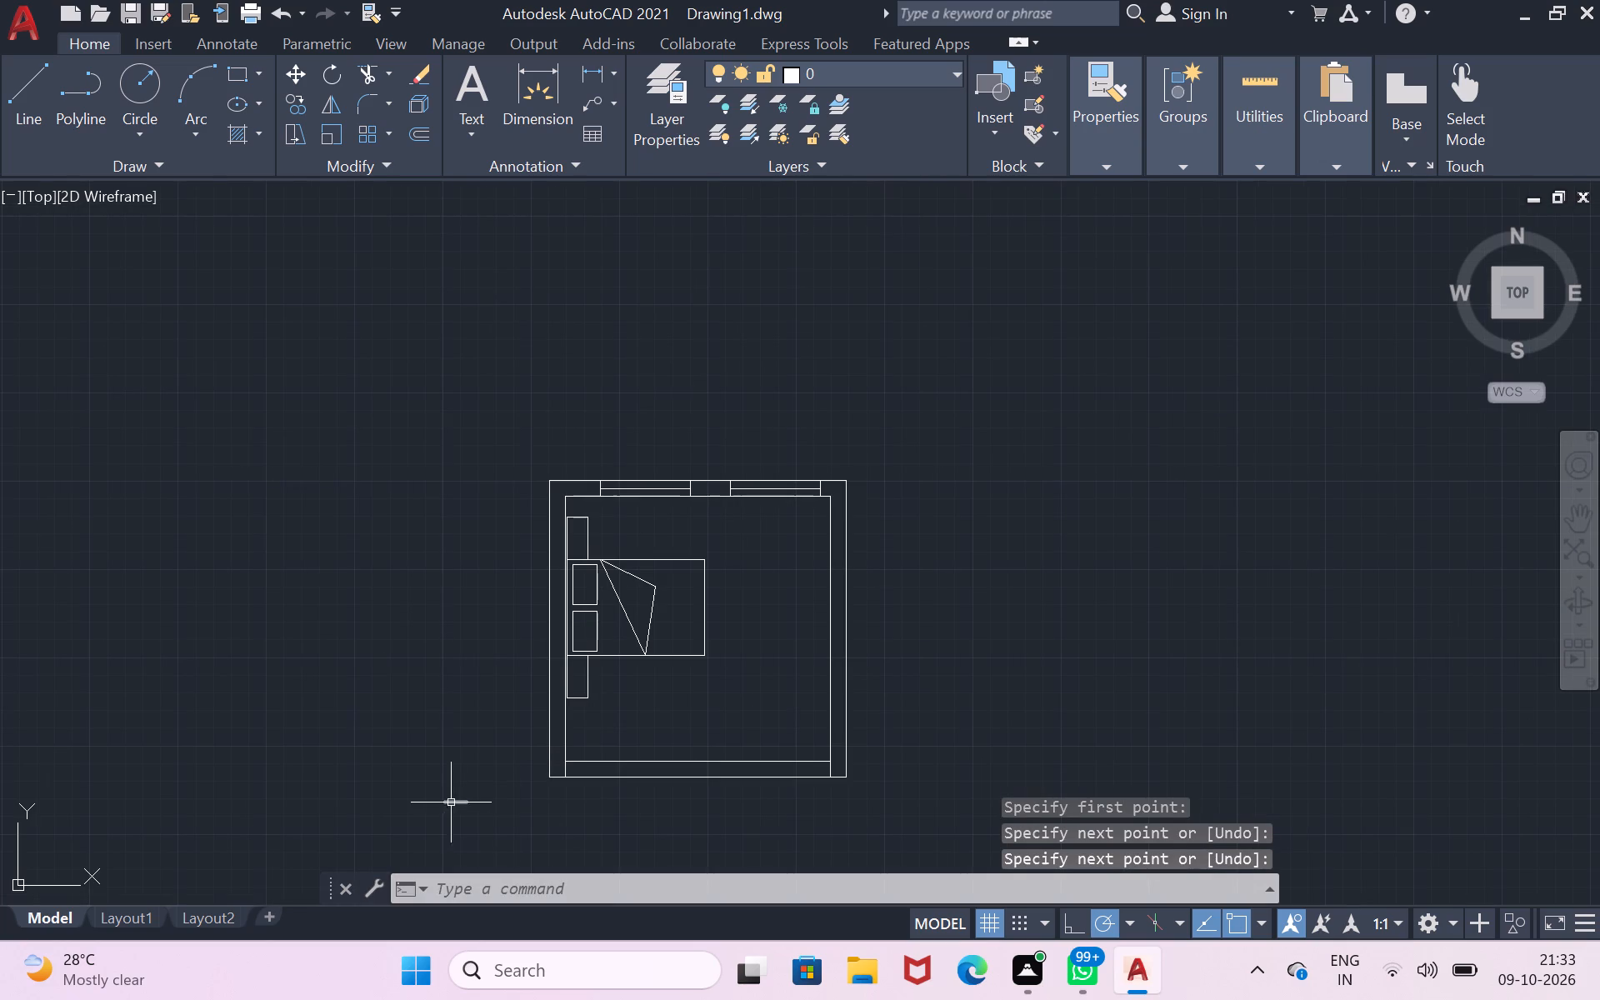
pyautogui.click(450, 803)
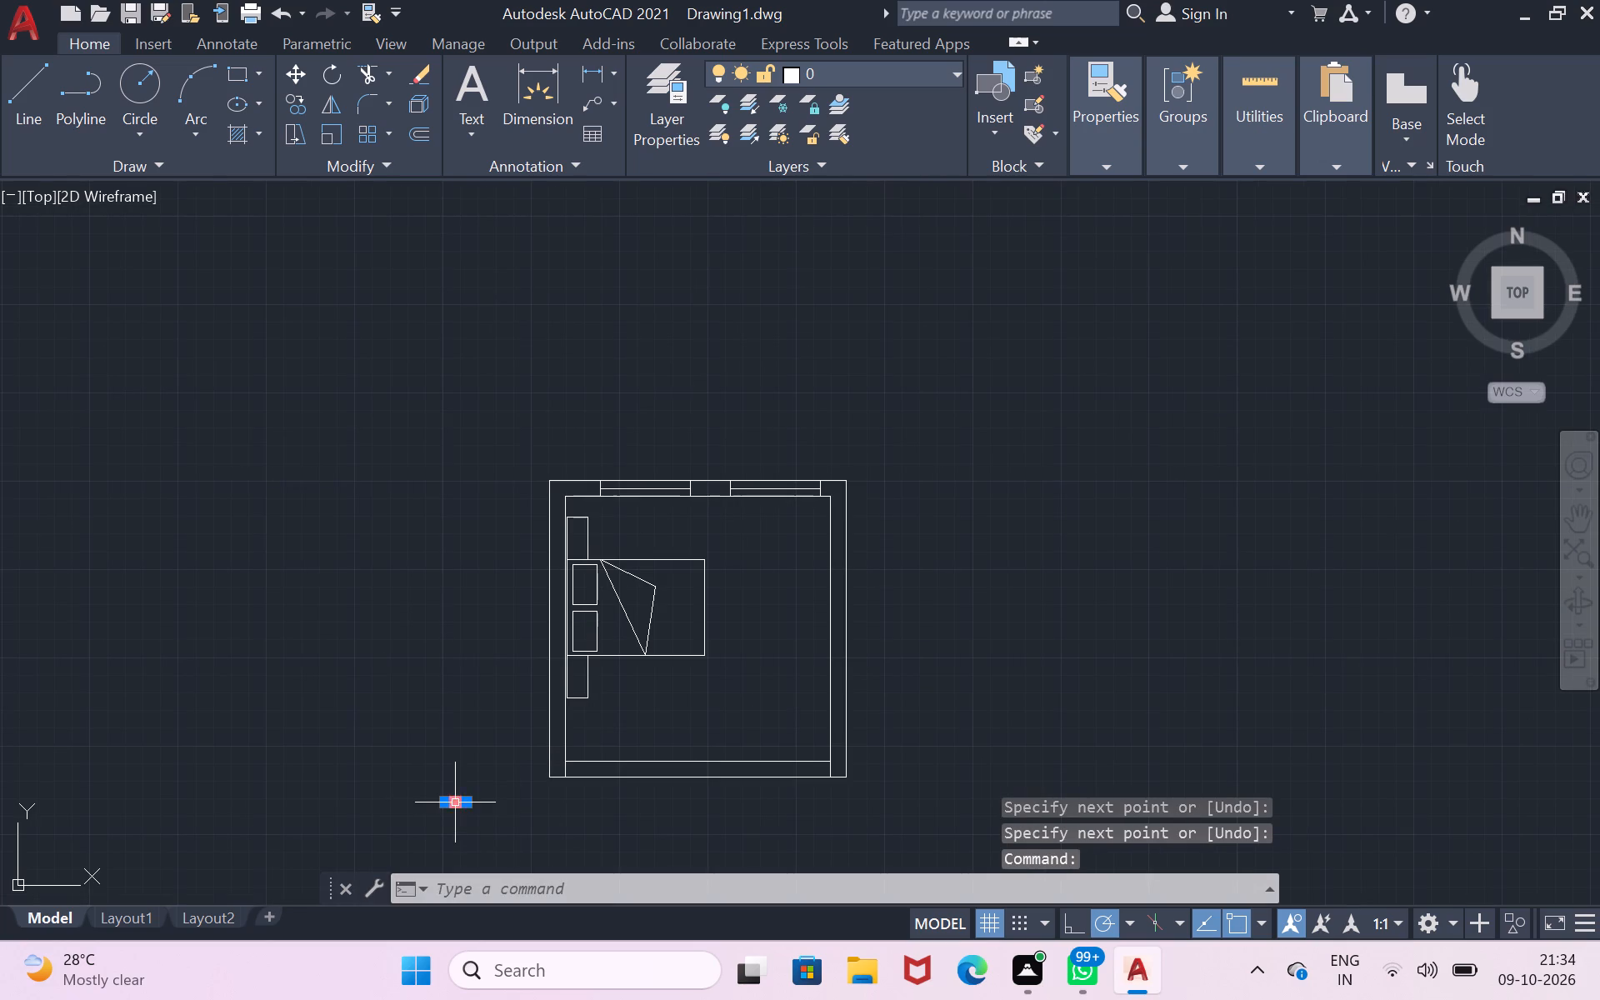
pyautogui.press('Delete')
# Draw a narrow rectangular wall unit about 5'-5" long against the east wall's inner face, opposite the bed.
pyautogui.scroll(1, 836, 608)
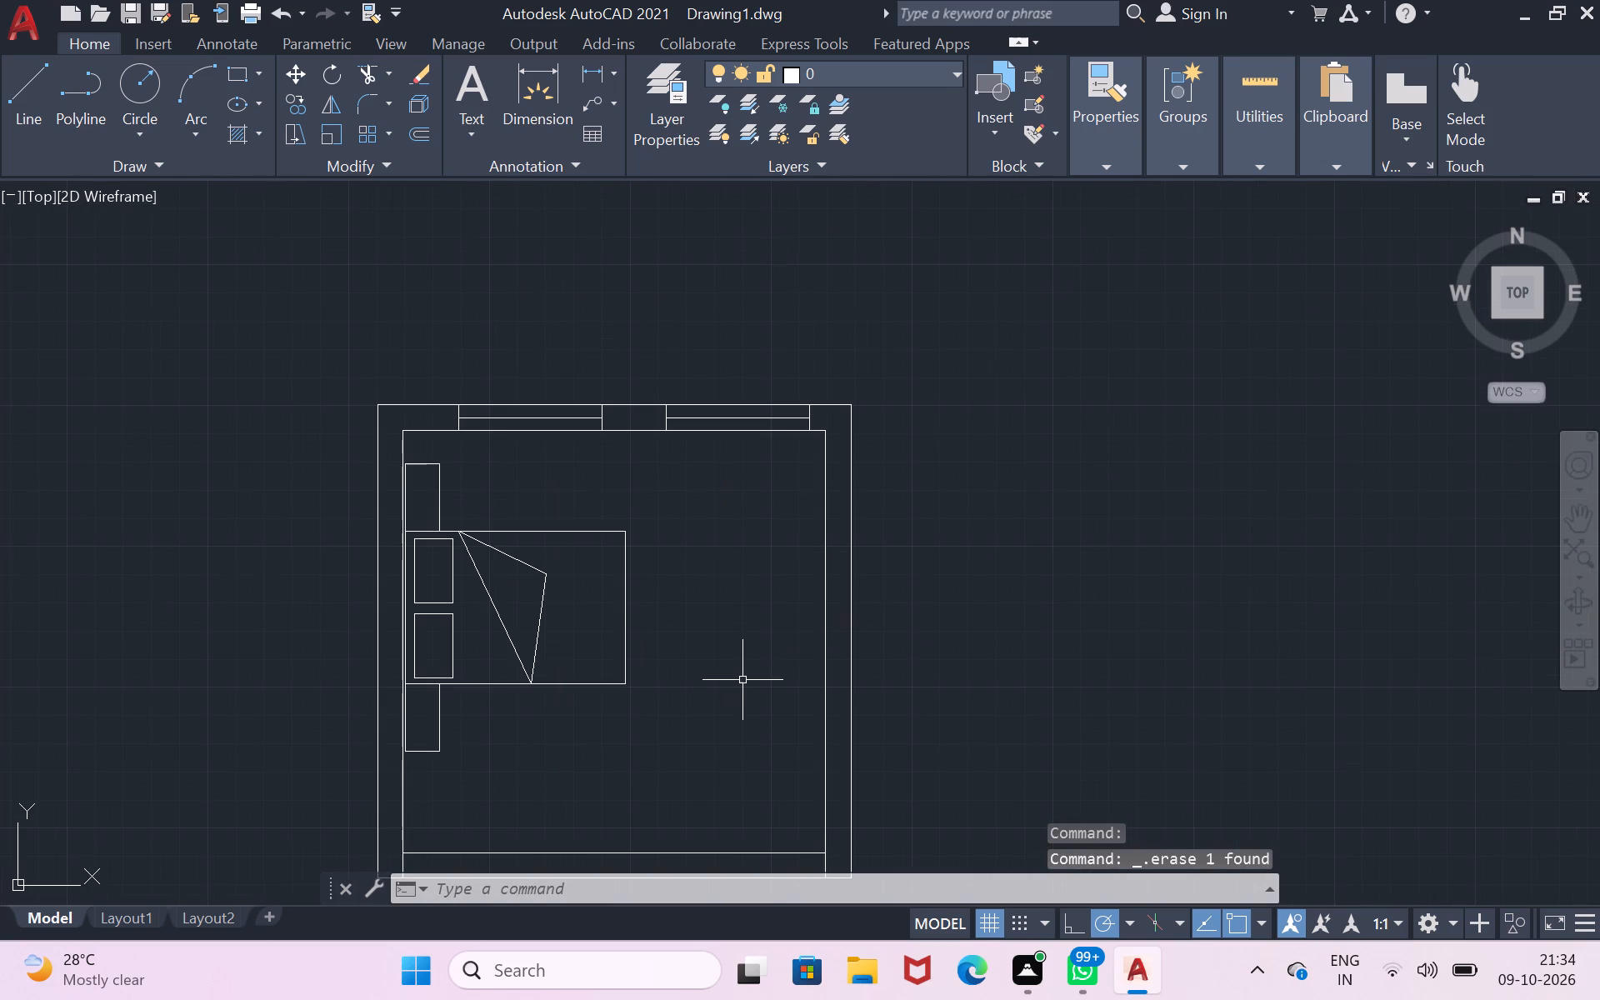
pyautogui.scroll(-1, 741, 682)
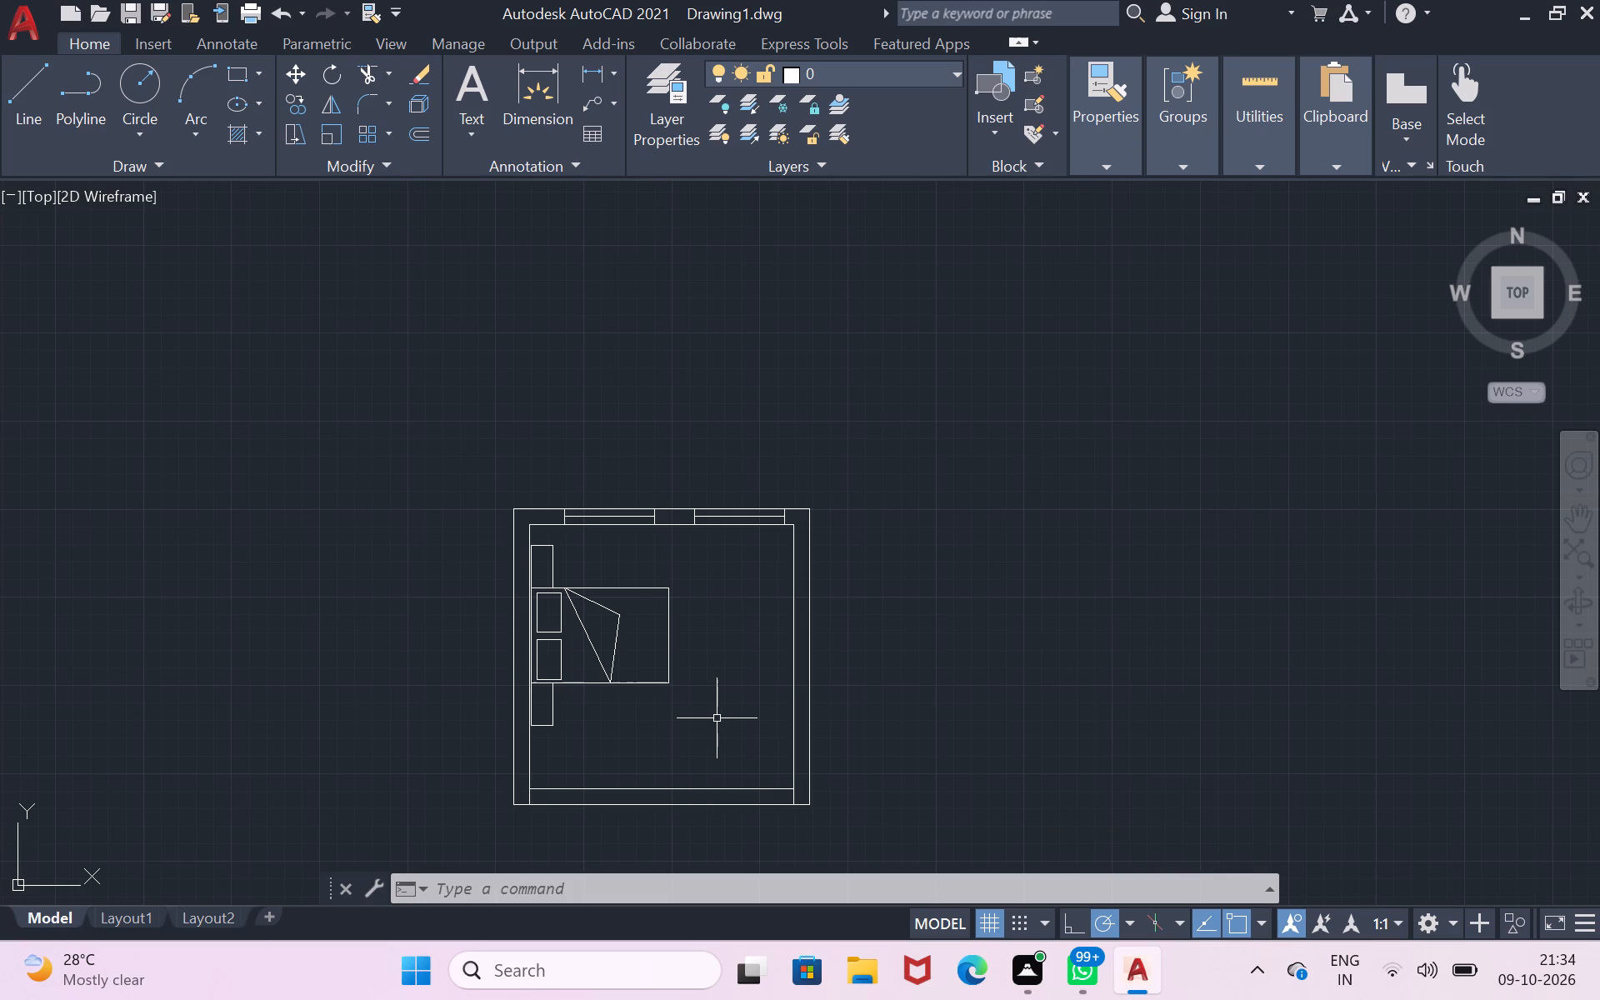
pyautogui.scroll(1, 717, 718)
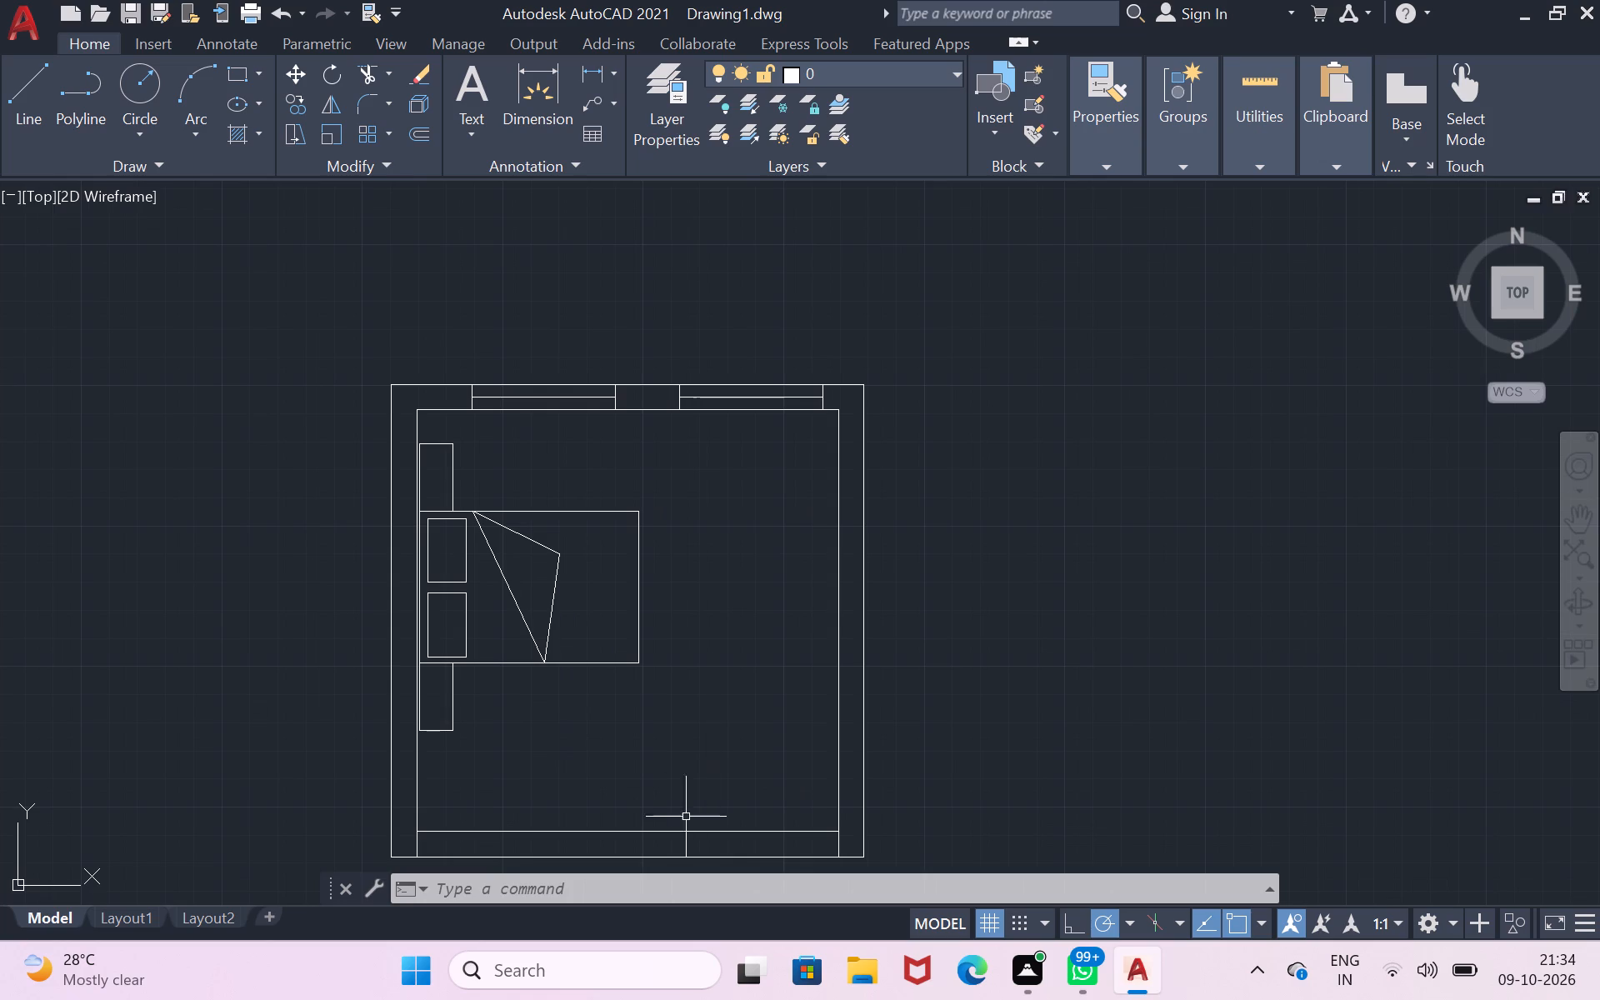
pyautogui.click(1579, 524)
pyautogui.moveTo(777, 650); pyautogui.dragTo(823, 567)
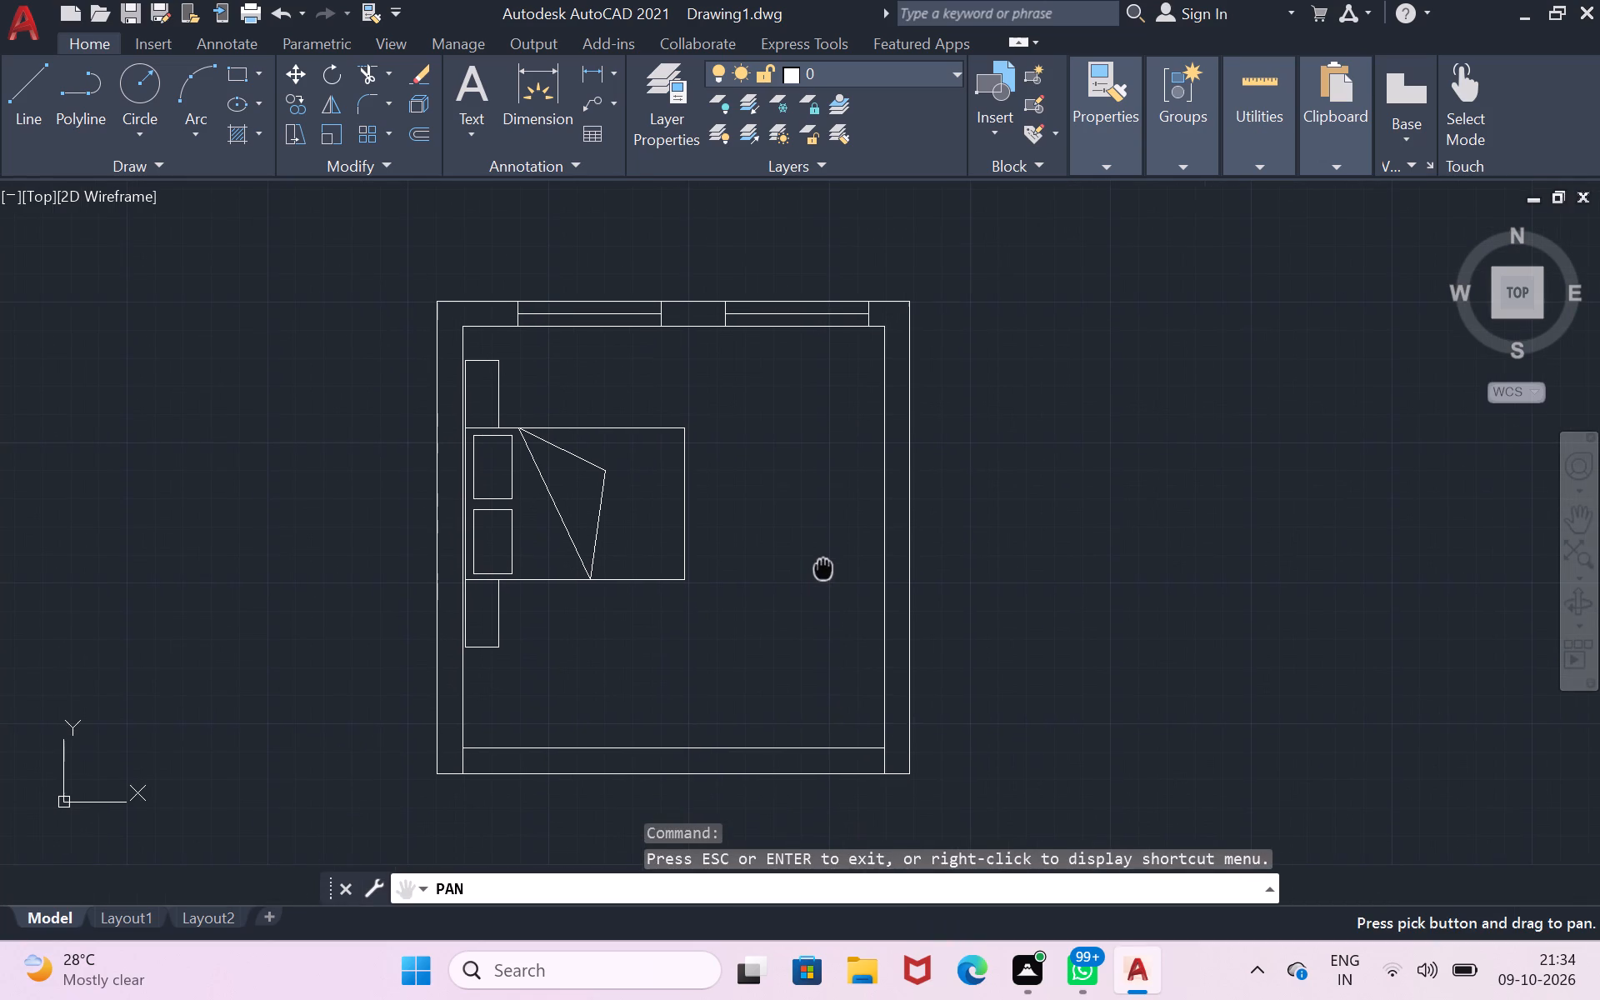
pyautogui.moveTo(823, 567); pyautogui.dragTo(823, 566)
pyautogui.click(823, 566)
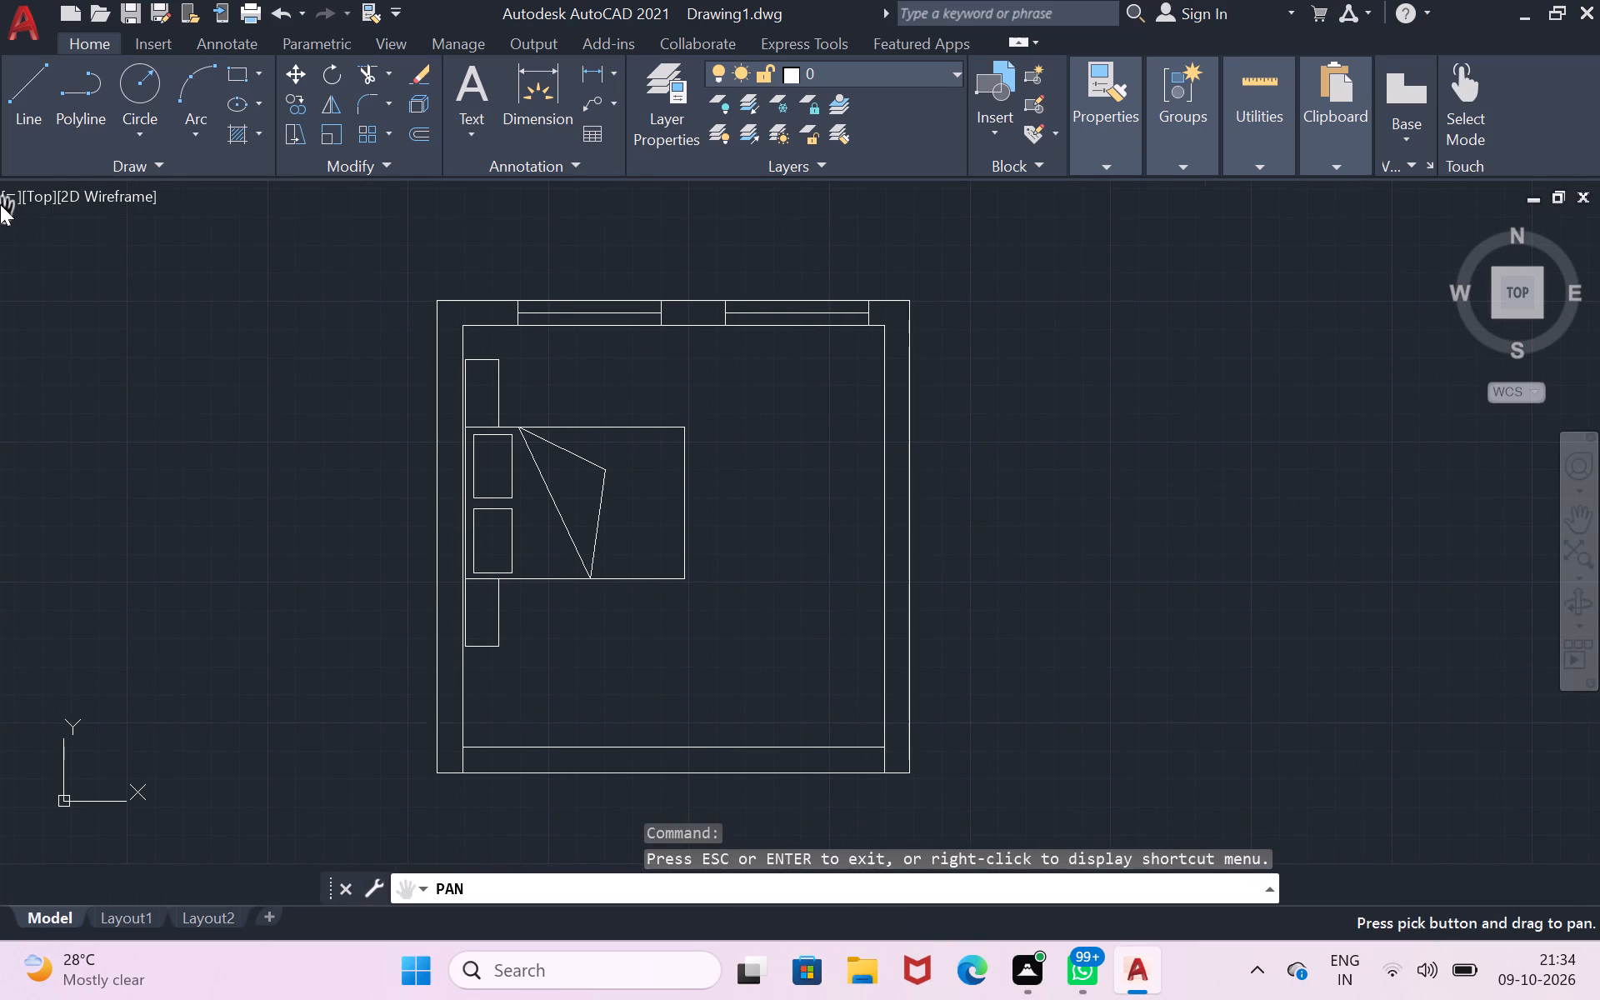
pyautogui.click(34, 89)
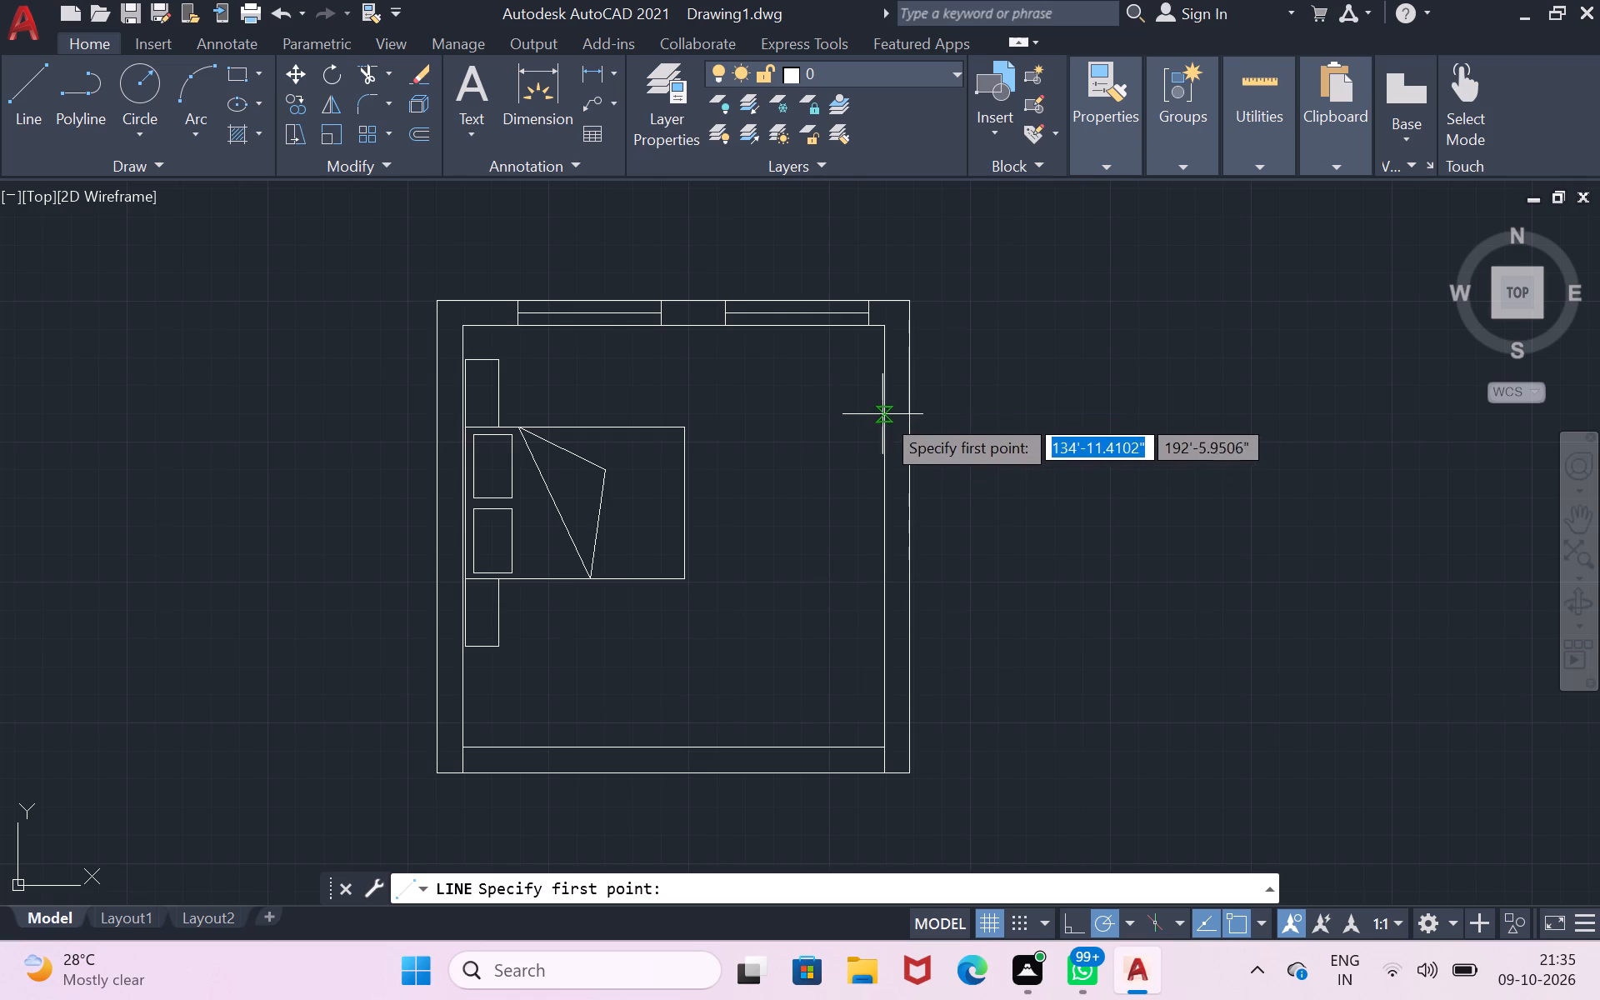
pyautogui.scroll(2, 883, 411)
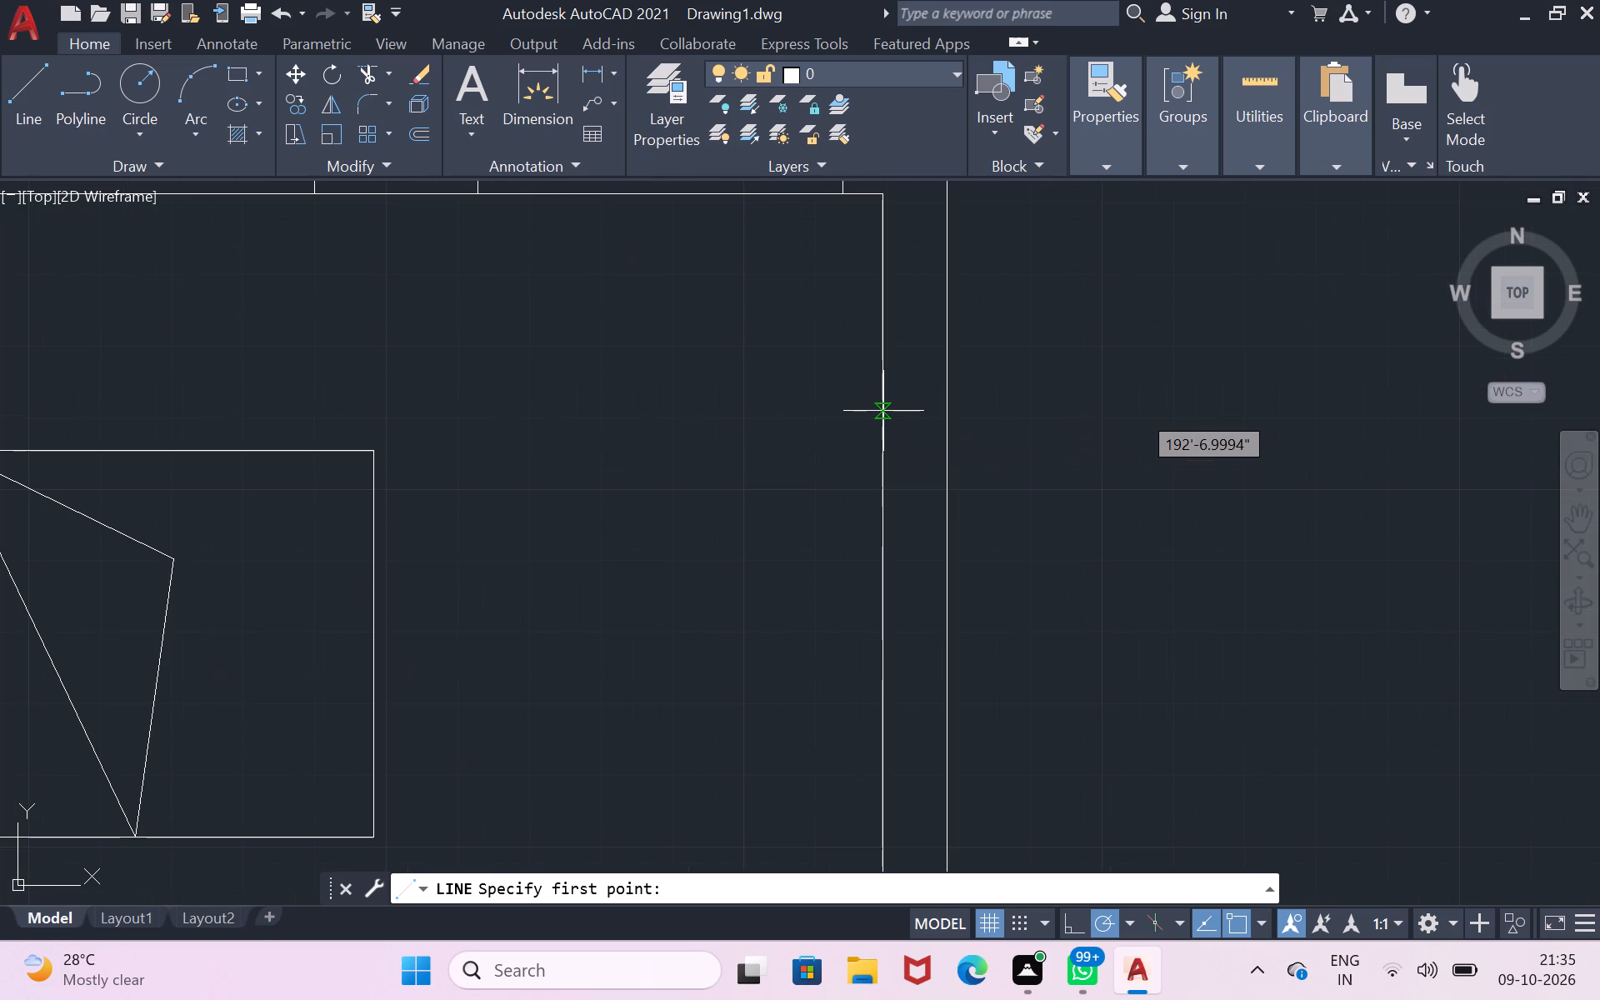
pyautogui.scroll(-1, 883, 411)
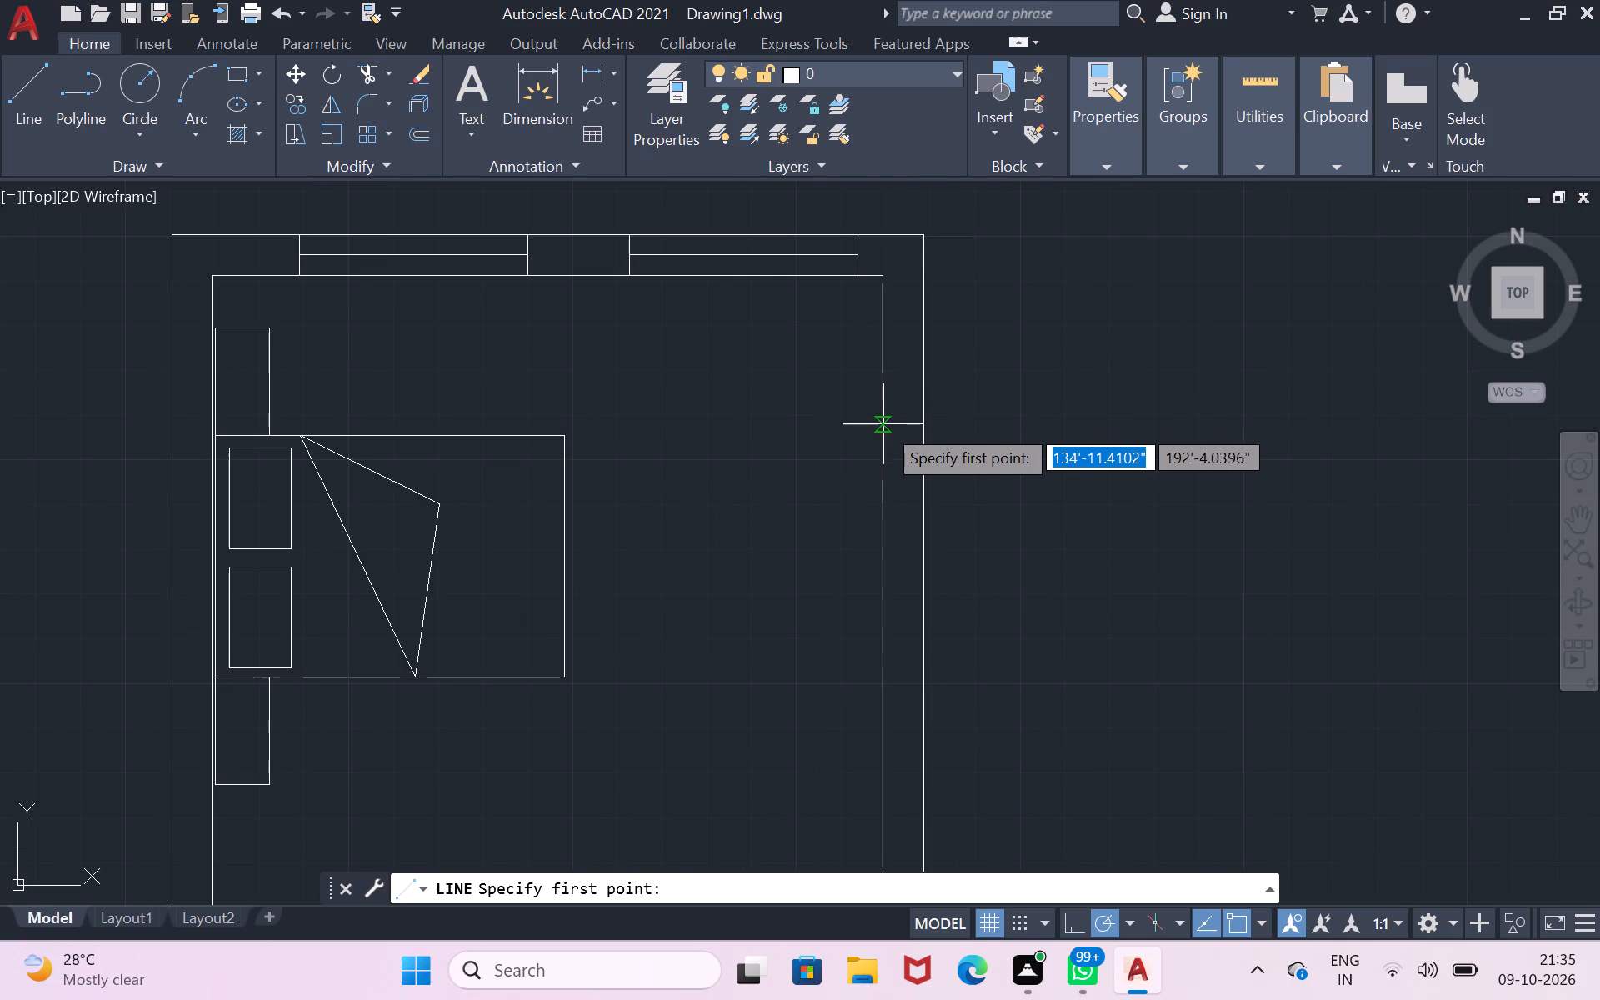
pyautogui.click(883, 413)
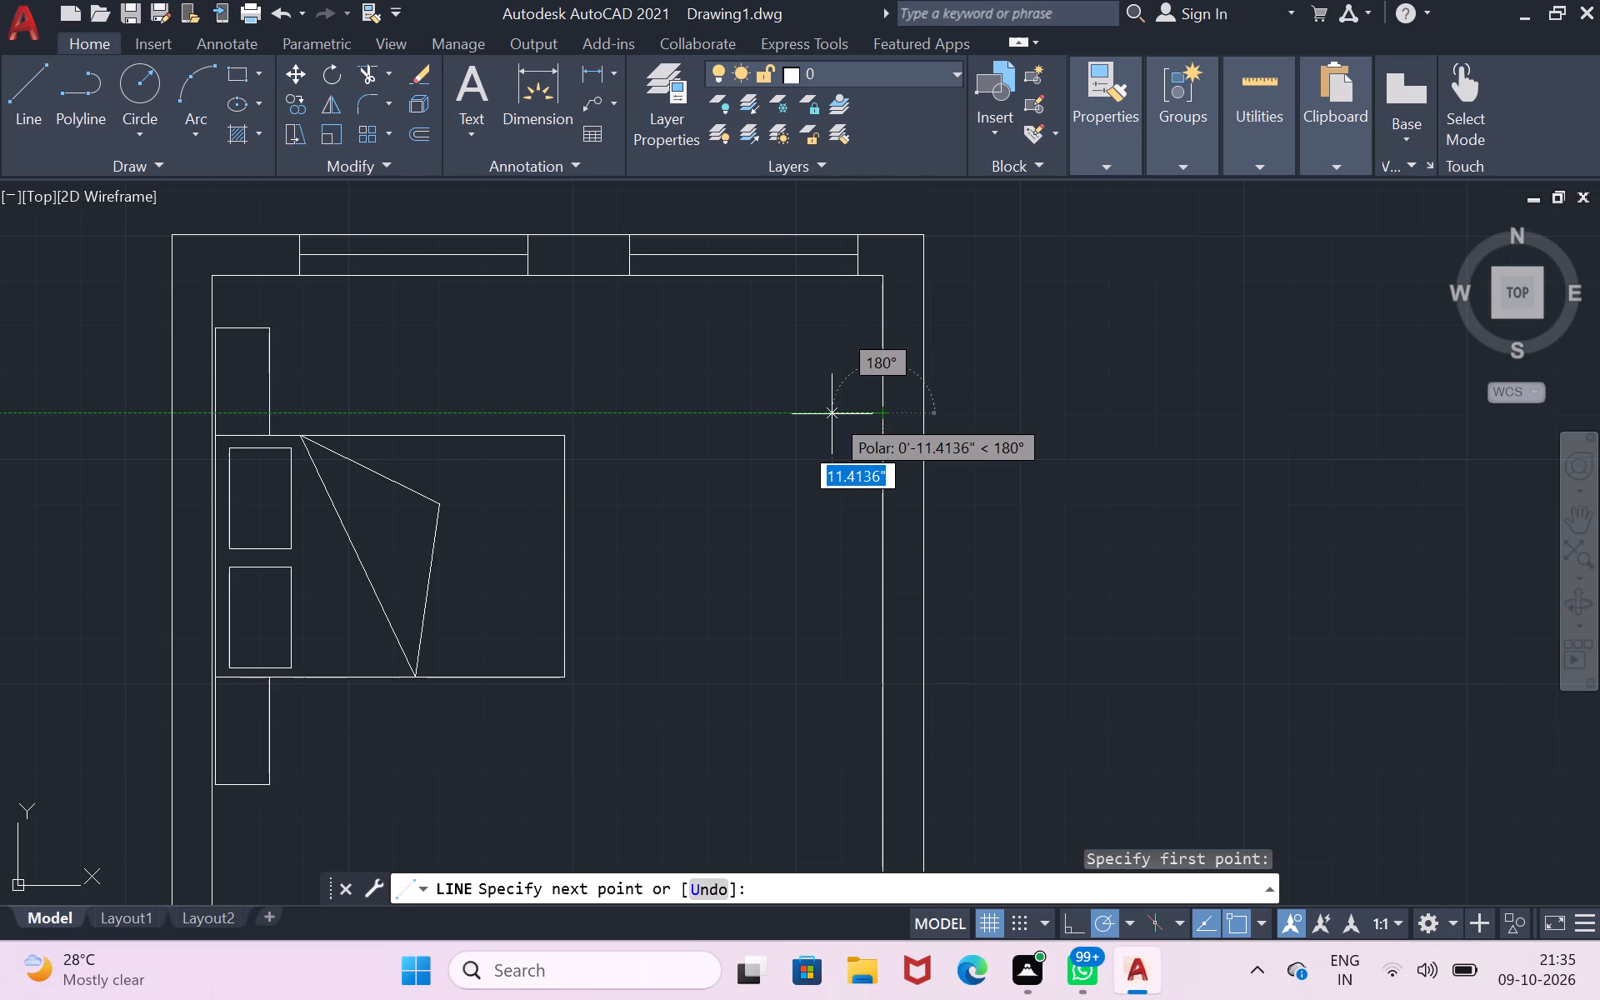
pyautogui.press('1')
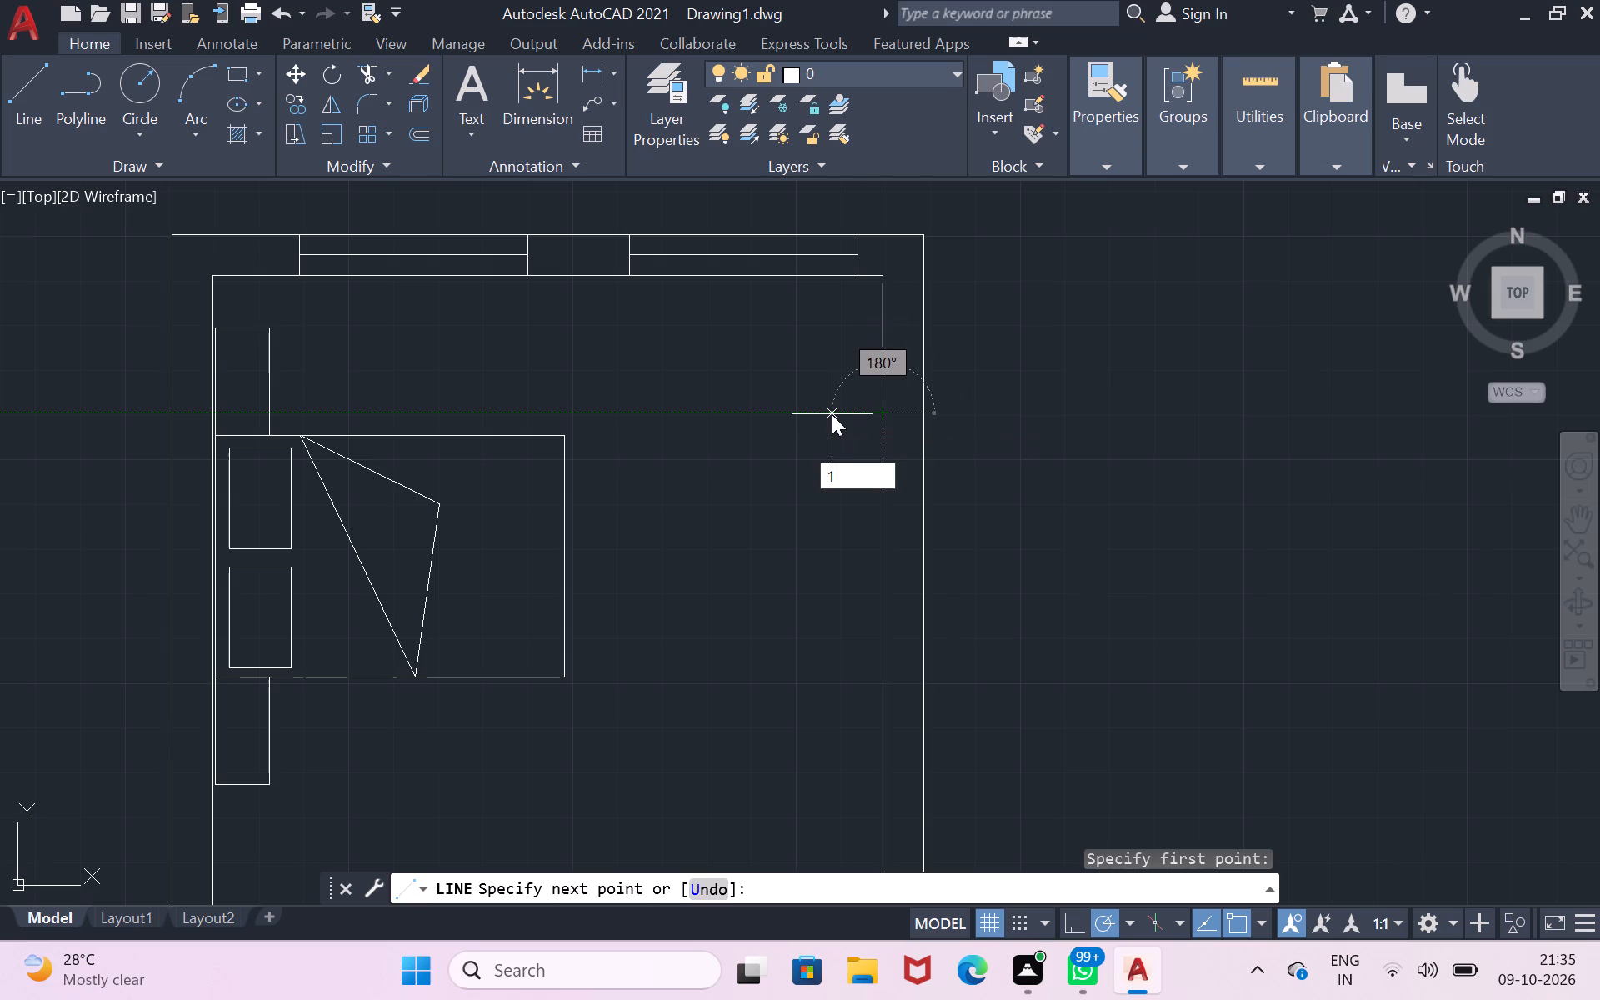
pyautogui.press("'")
pyautogui.press('6')
pyautogui.press('BackSpace')
pyautogui.press('BackSpace')
pyautogui.press('BackSpace')
pyautogui.press('BackSpace')
pyautogui.press('Escape')
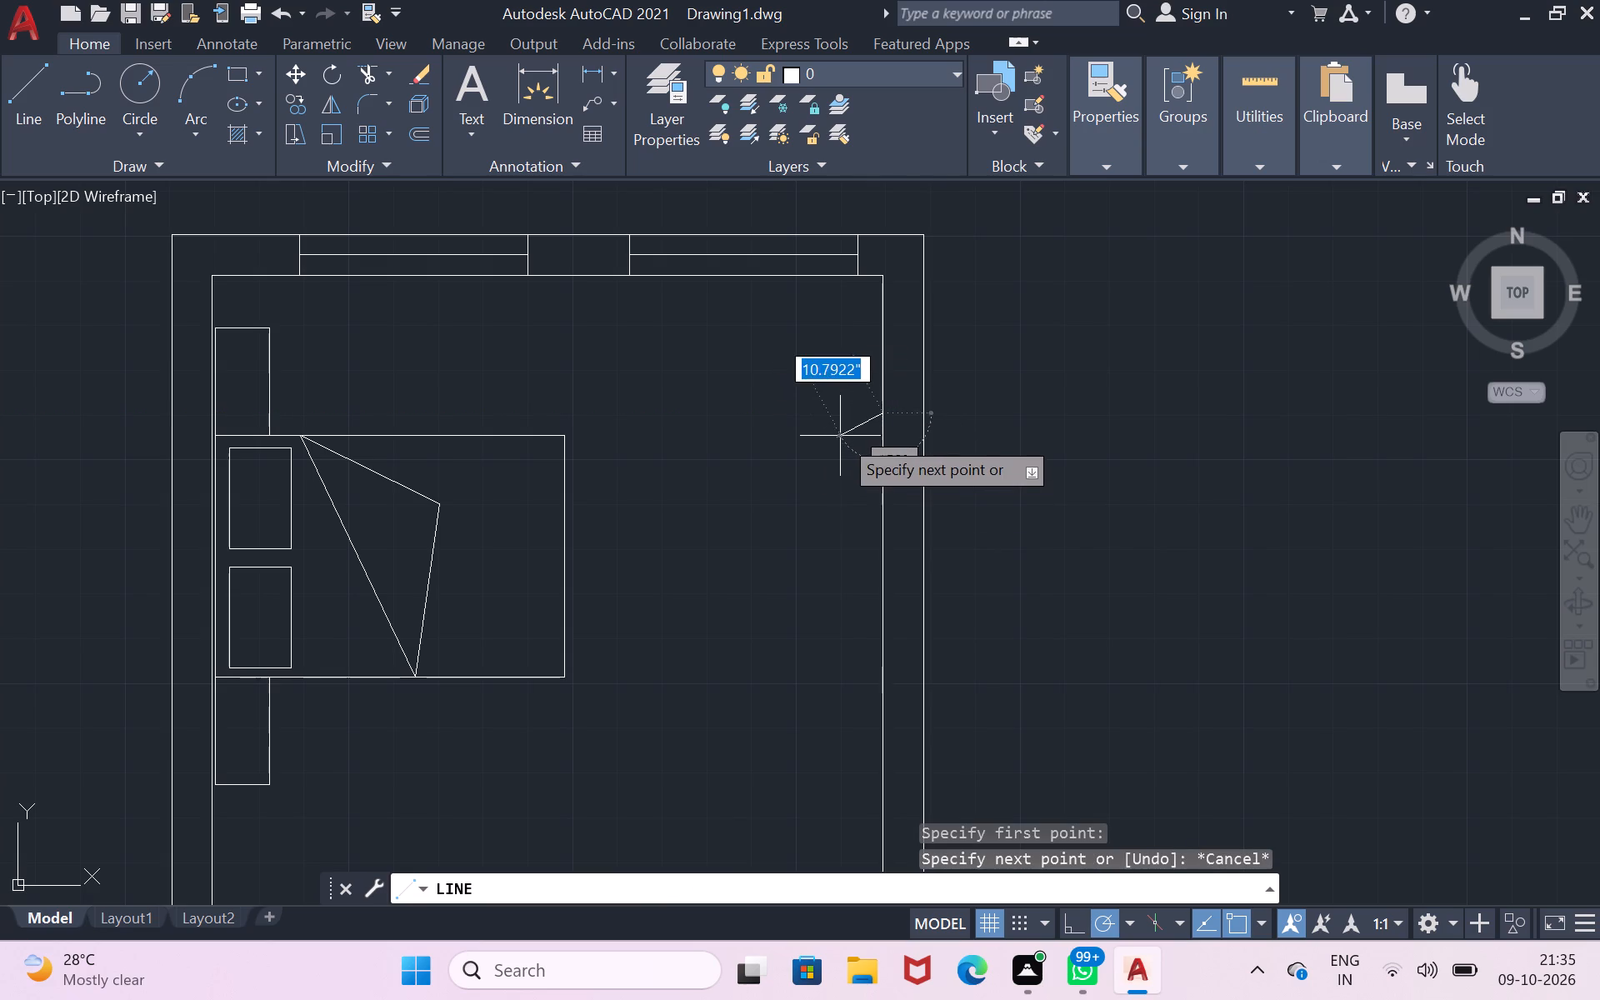
pyautogui.click(851, 417)
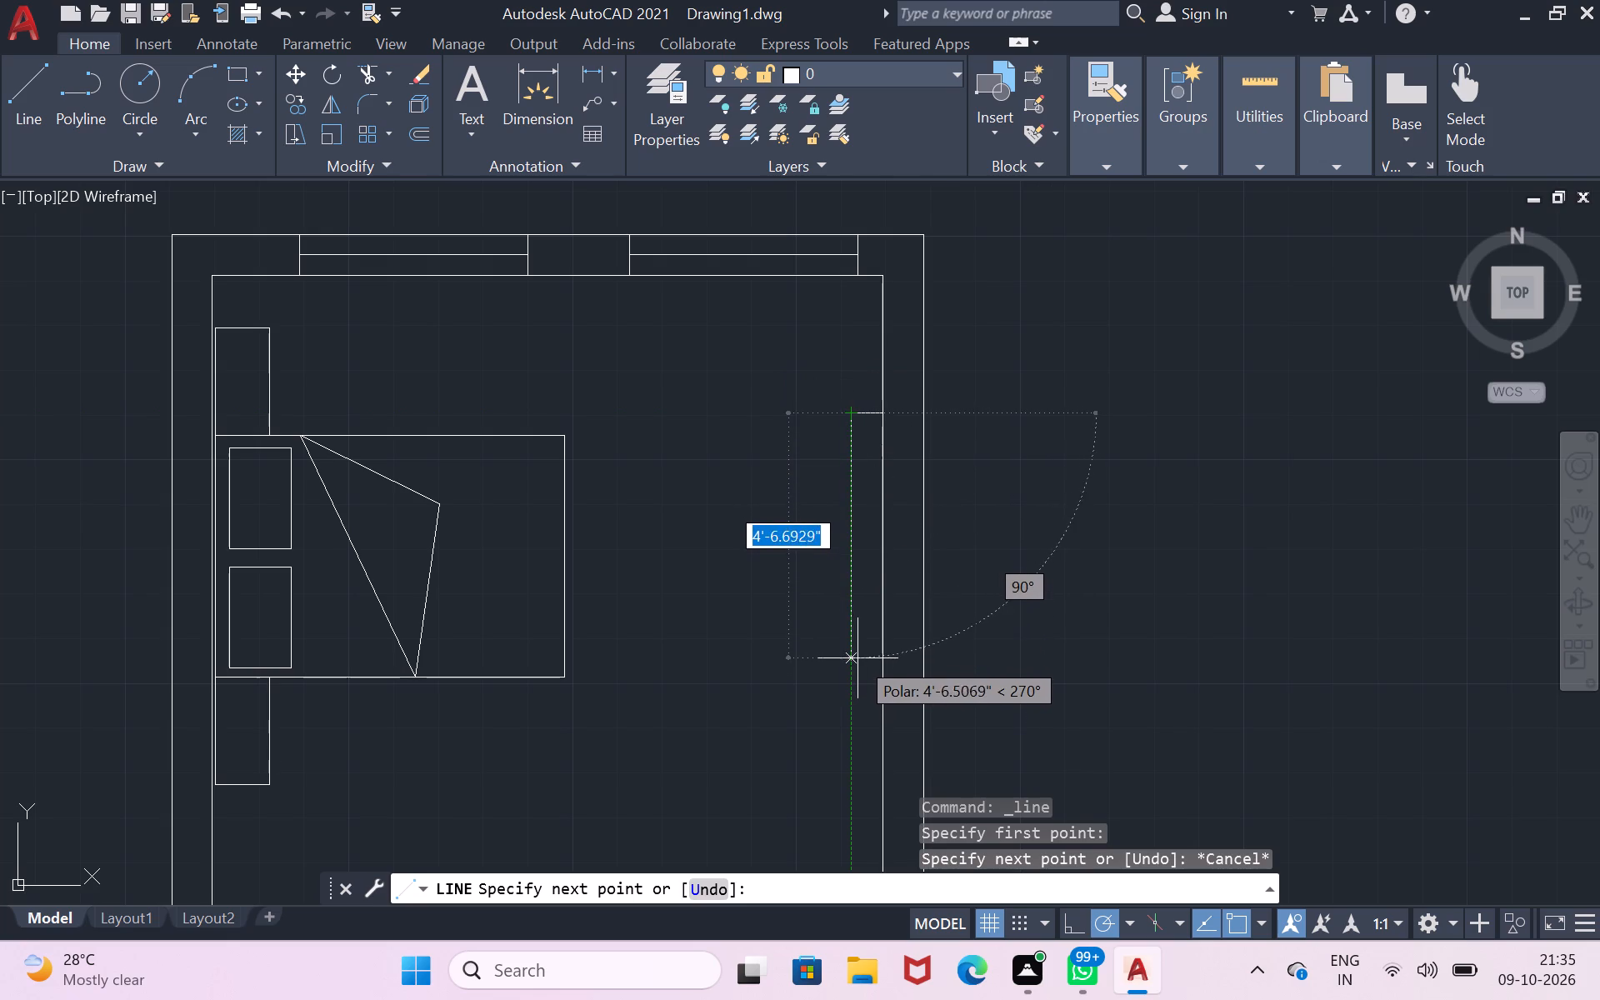
pyautogui.click(859, 706)
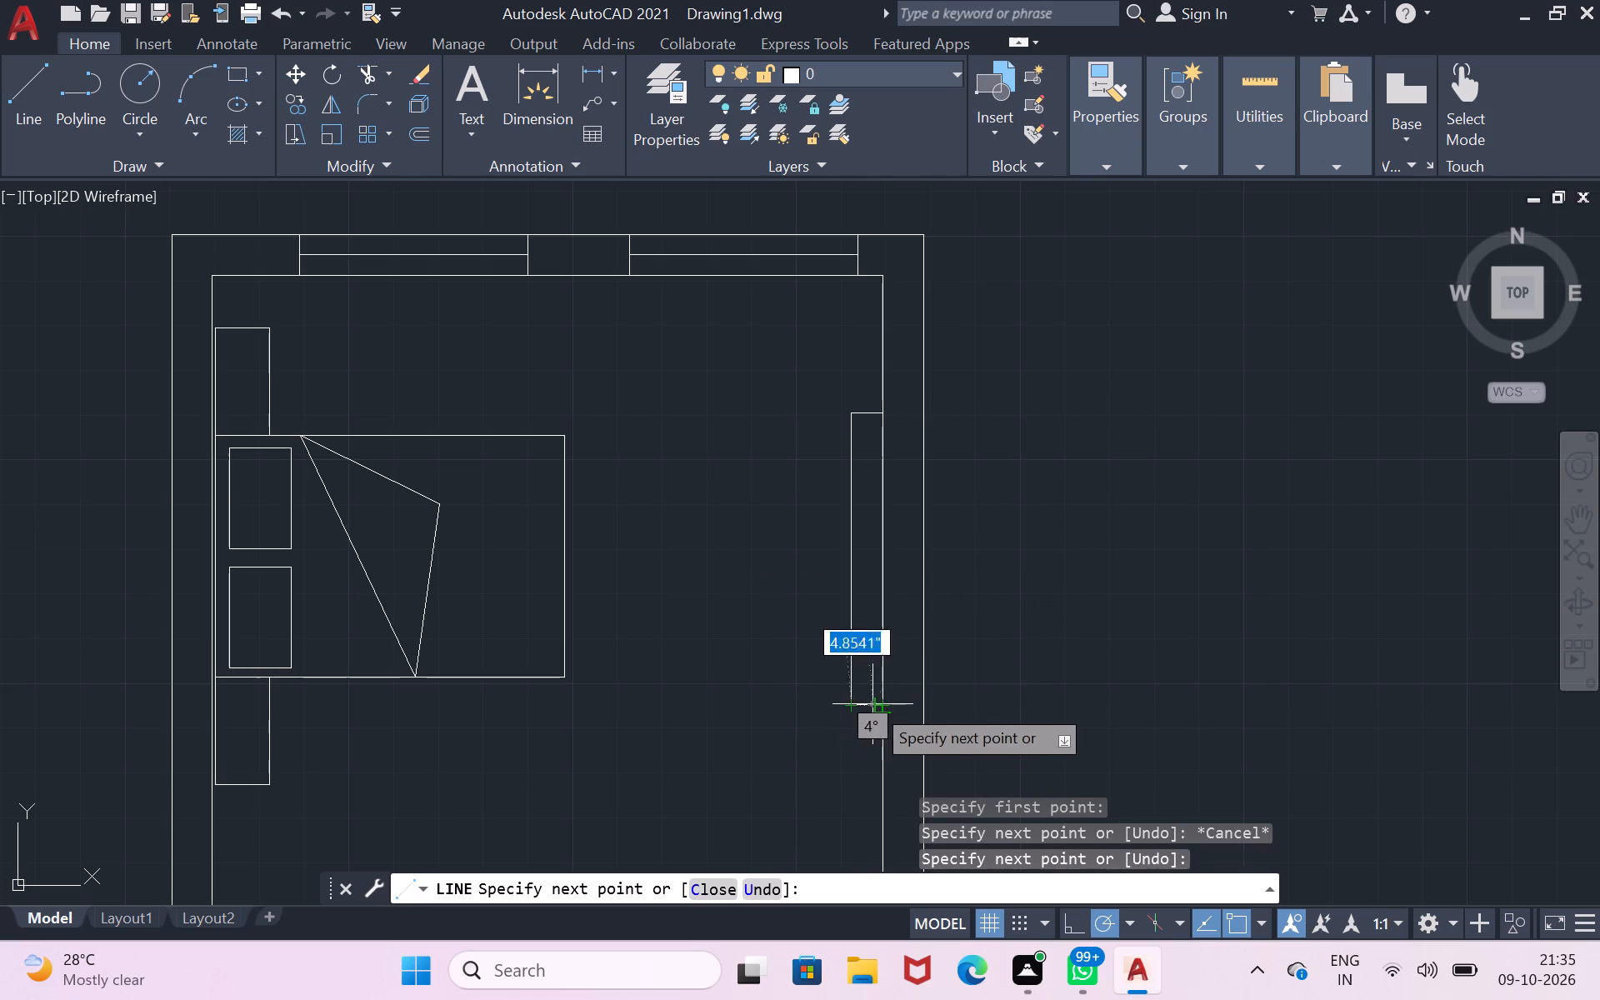
pyautogui.click(882, 704)
pyautogui.press('Return')
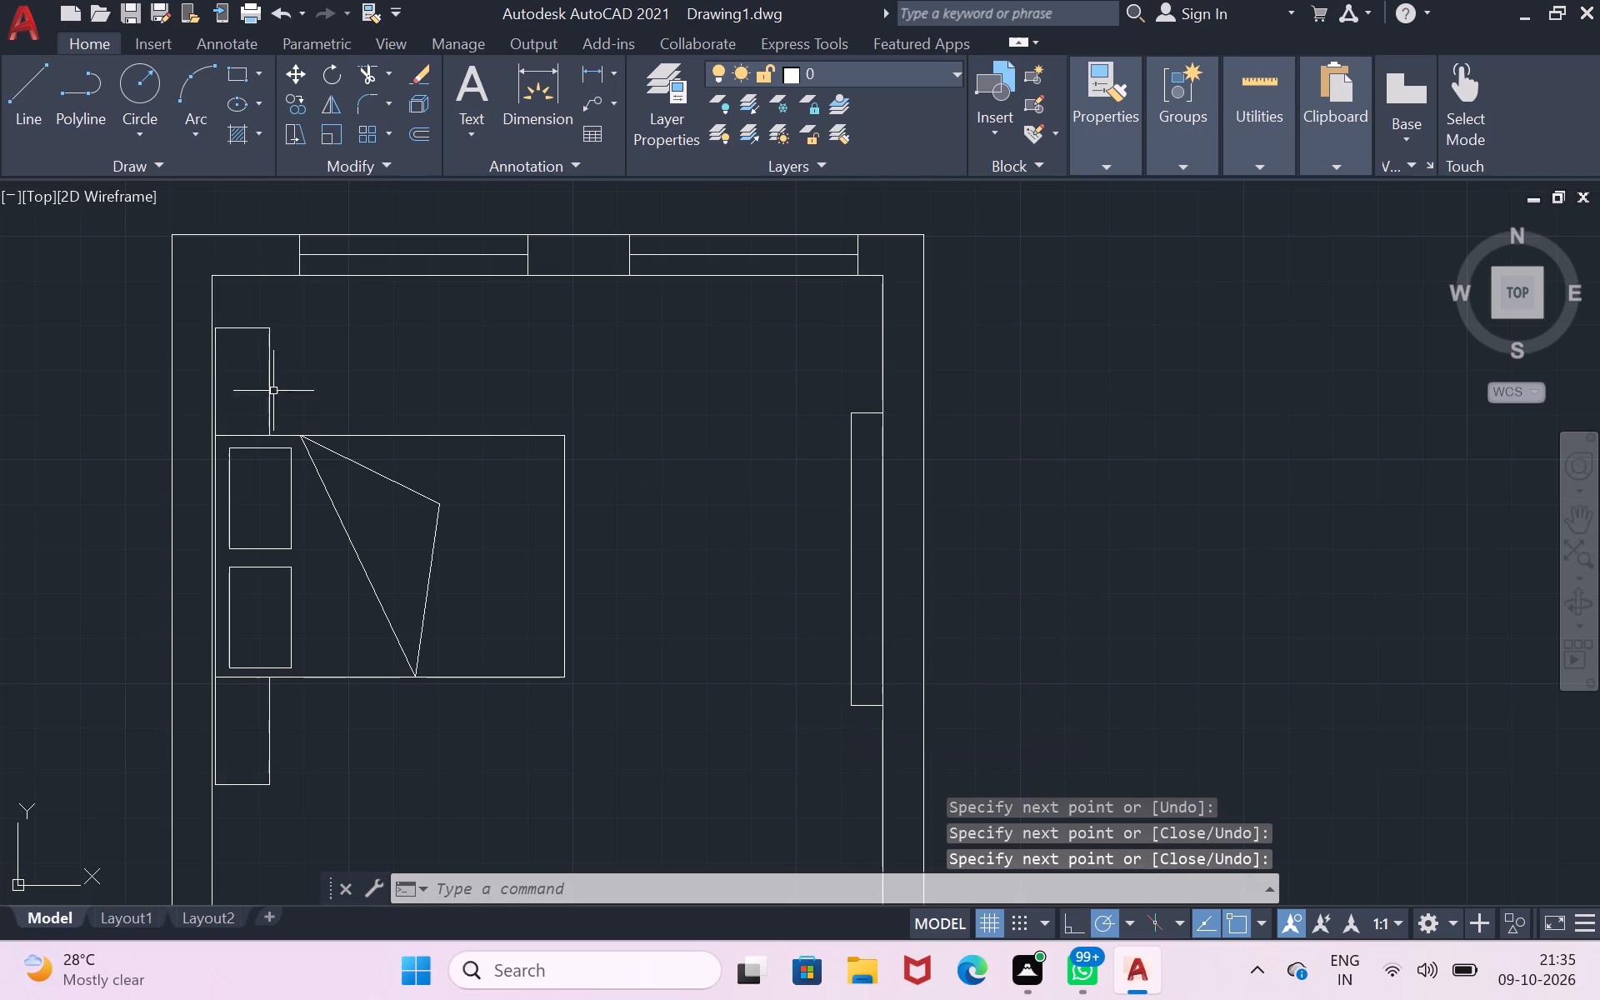
# Draw a slim three-sided outline with slanted ends inside the wall unit, open against the east wall's inner face.
pyautogui.click(22, 107)
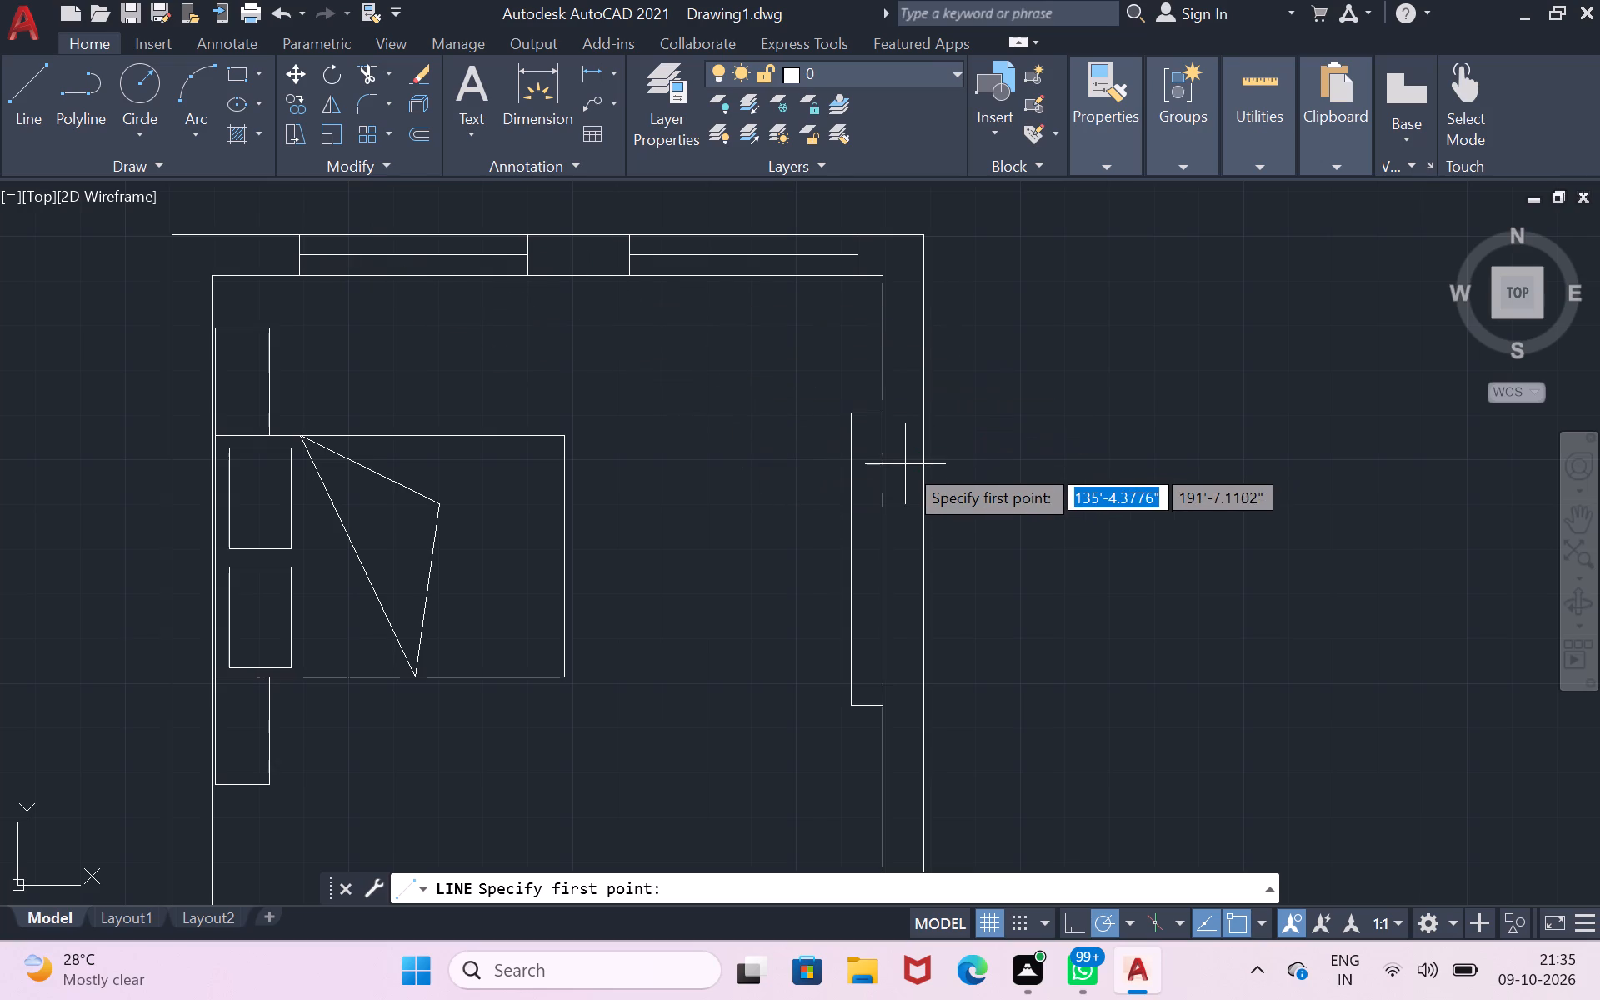
pyautogui.scroll(1, 877, 461)
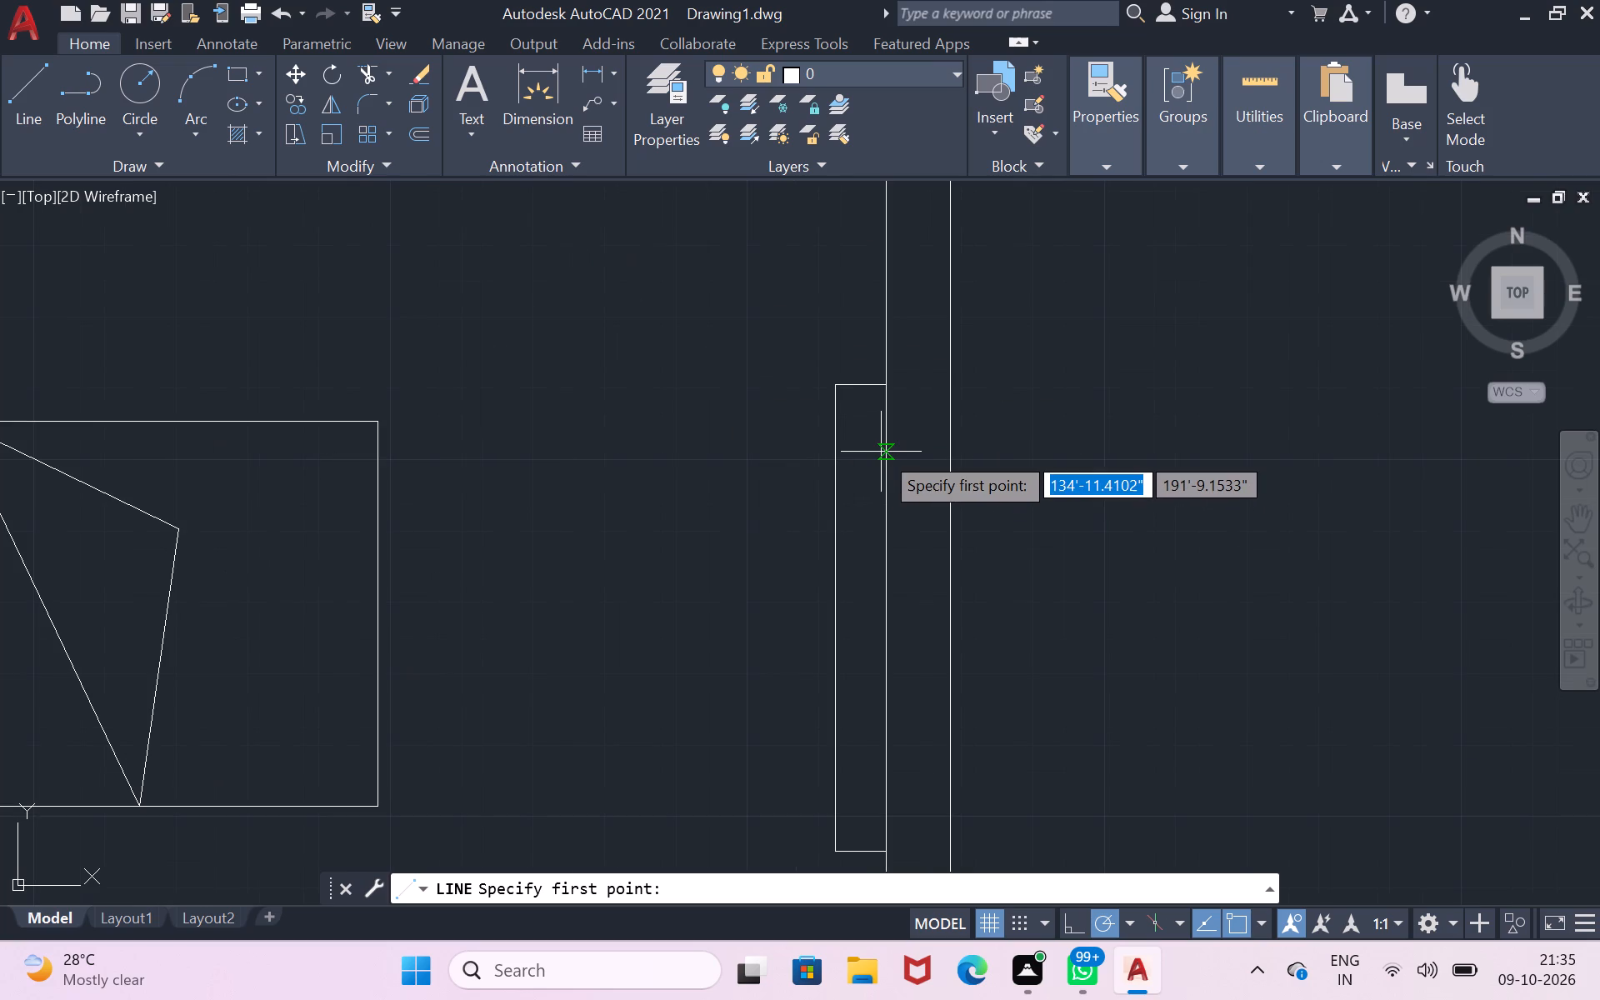
pyautogui.click(887, 450)
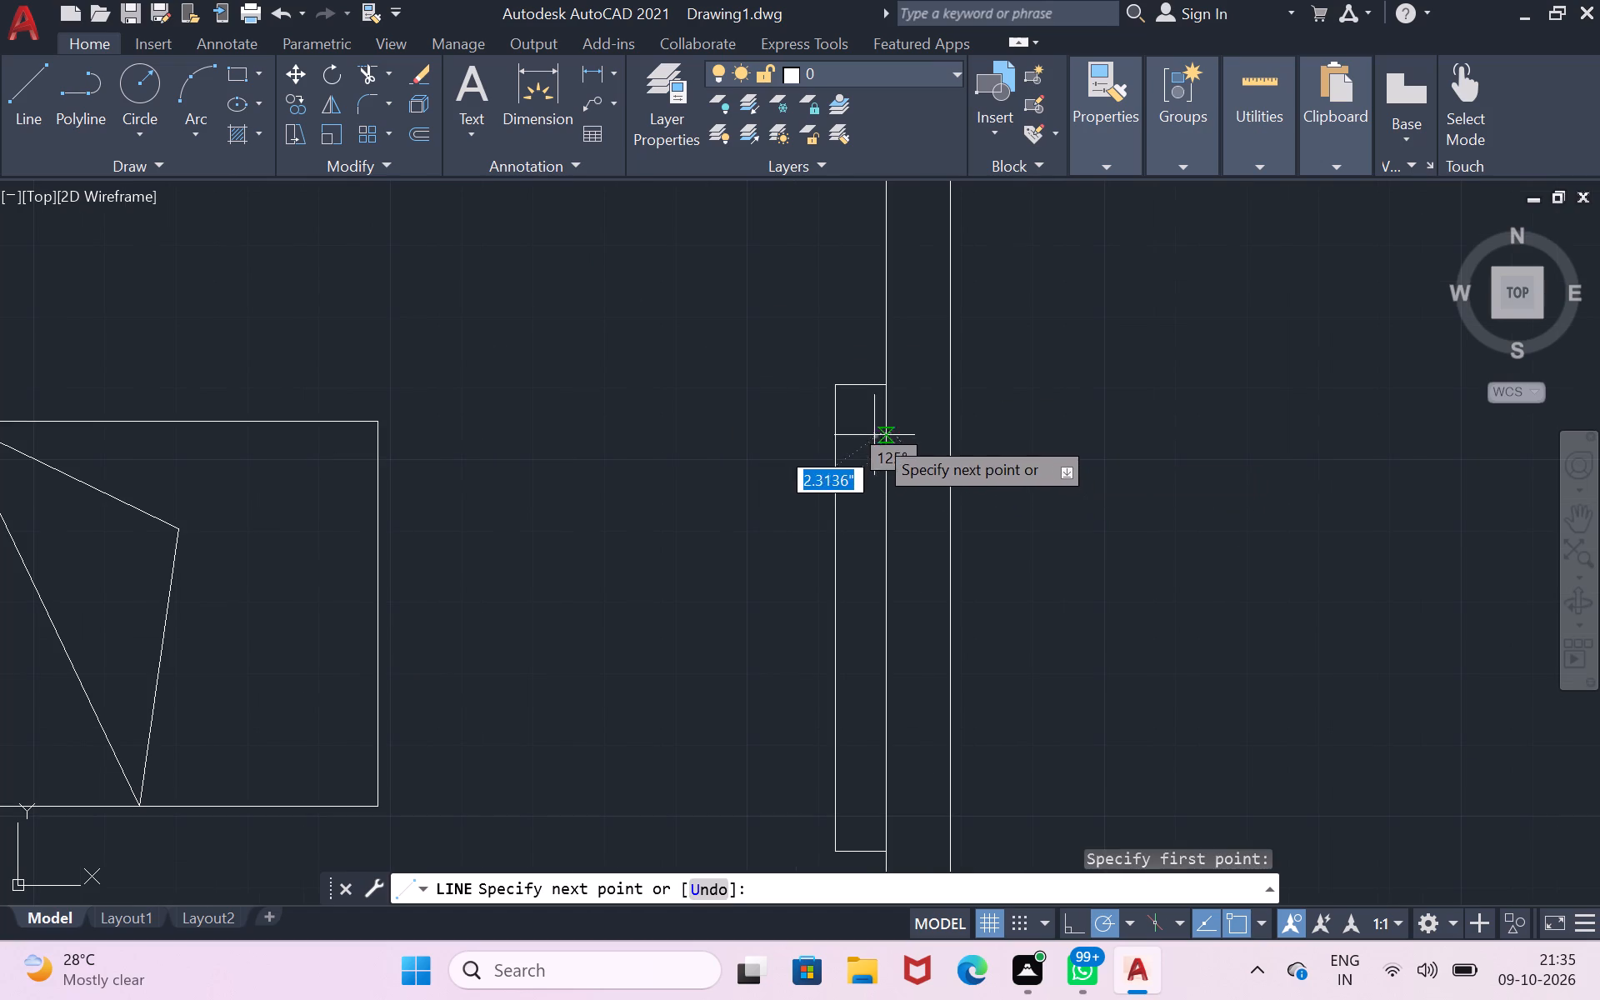
pyautogui.click(865, 425)
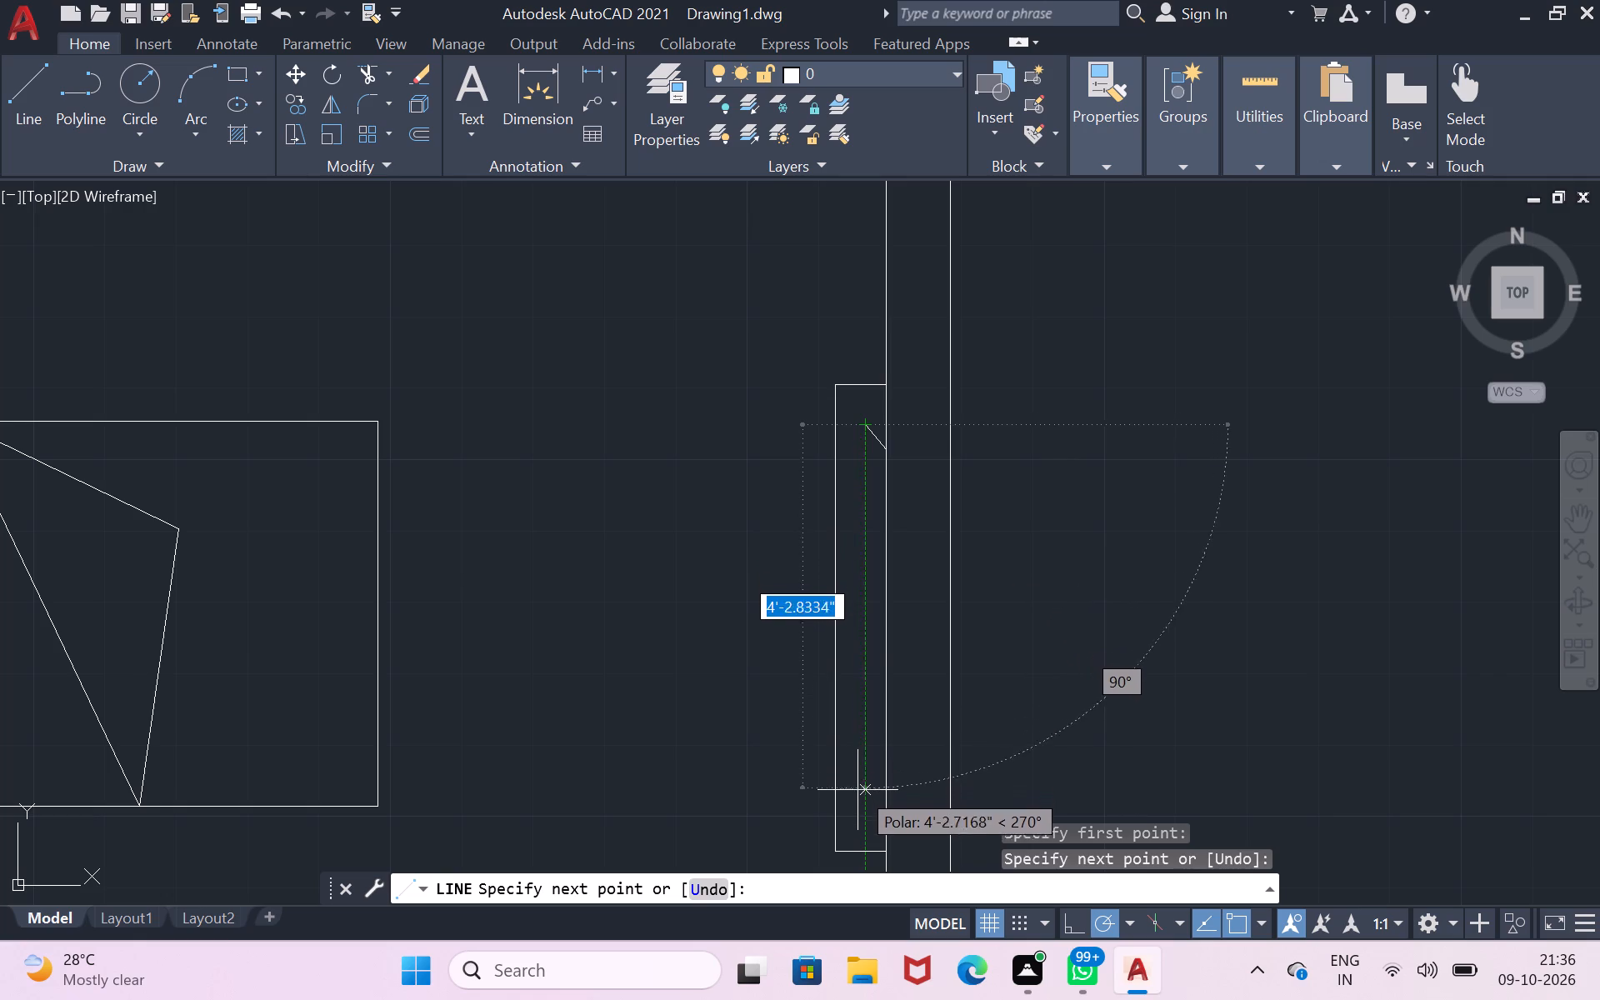
pyautogui.click(858, 812)
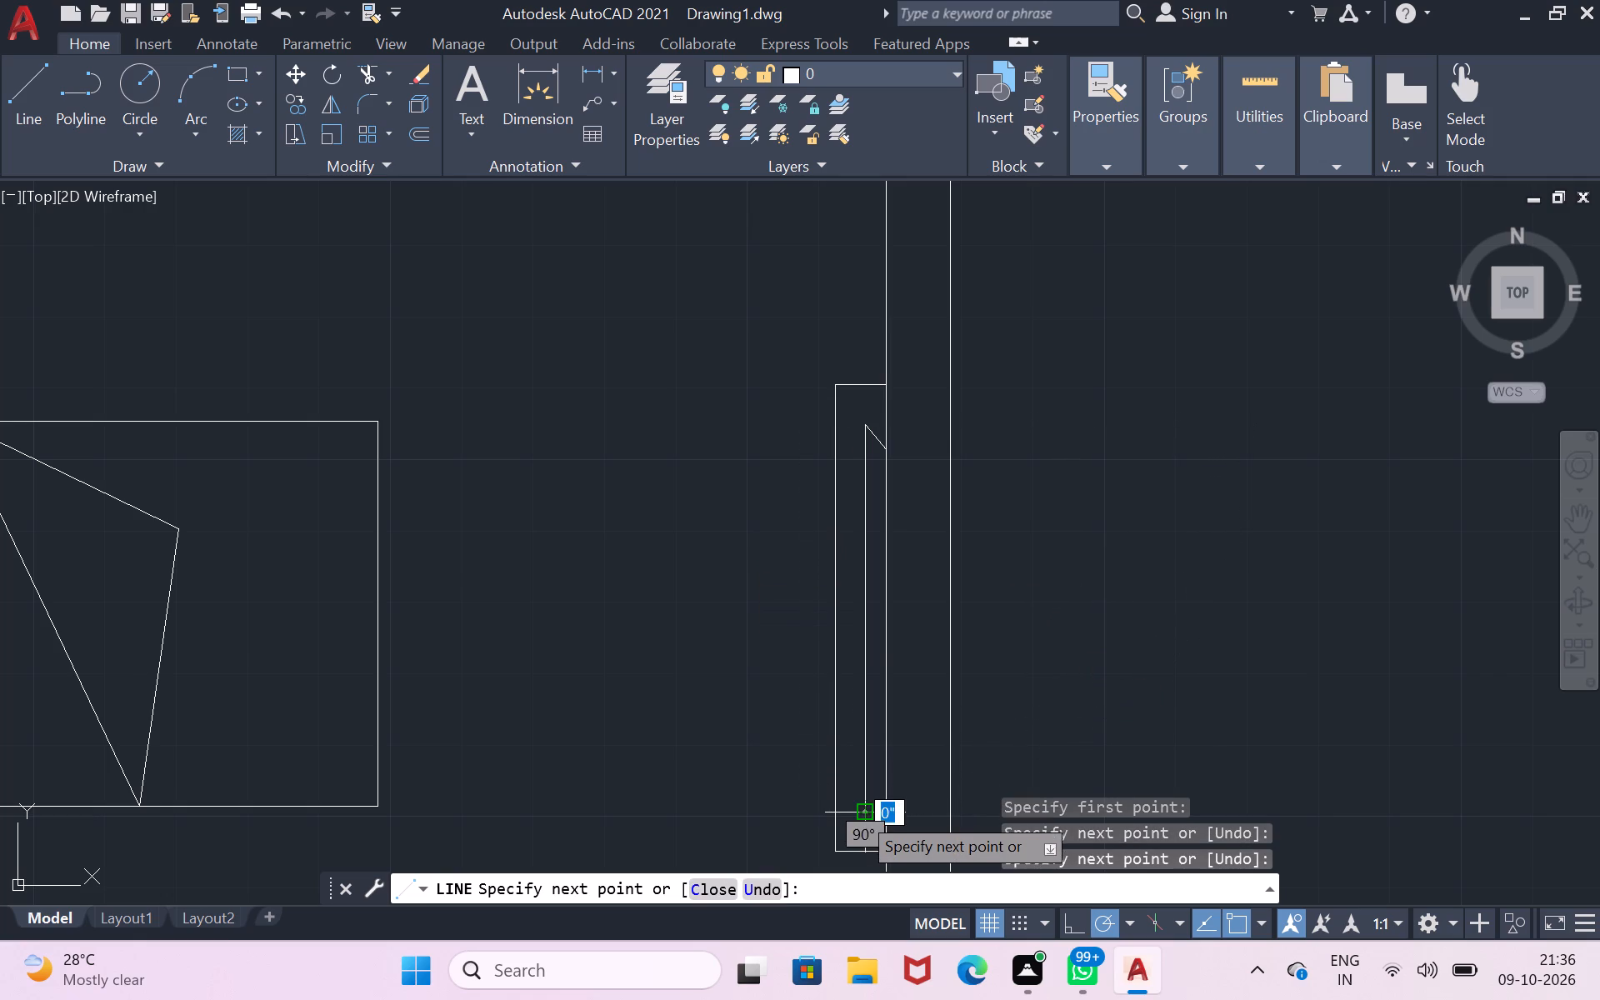
pyautogui.click(886, 779)
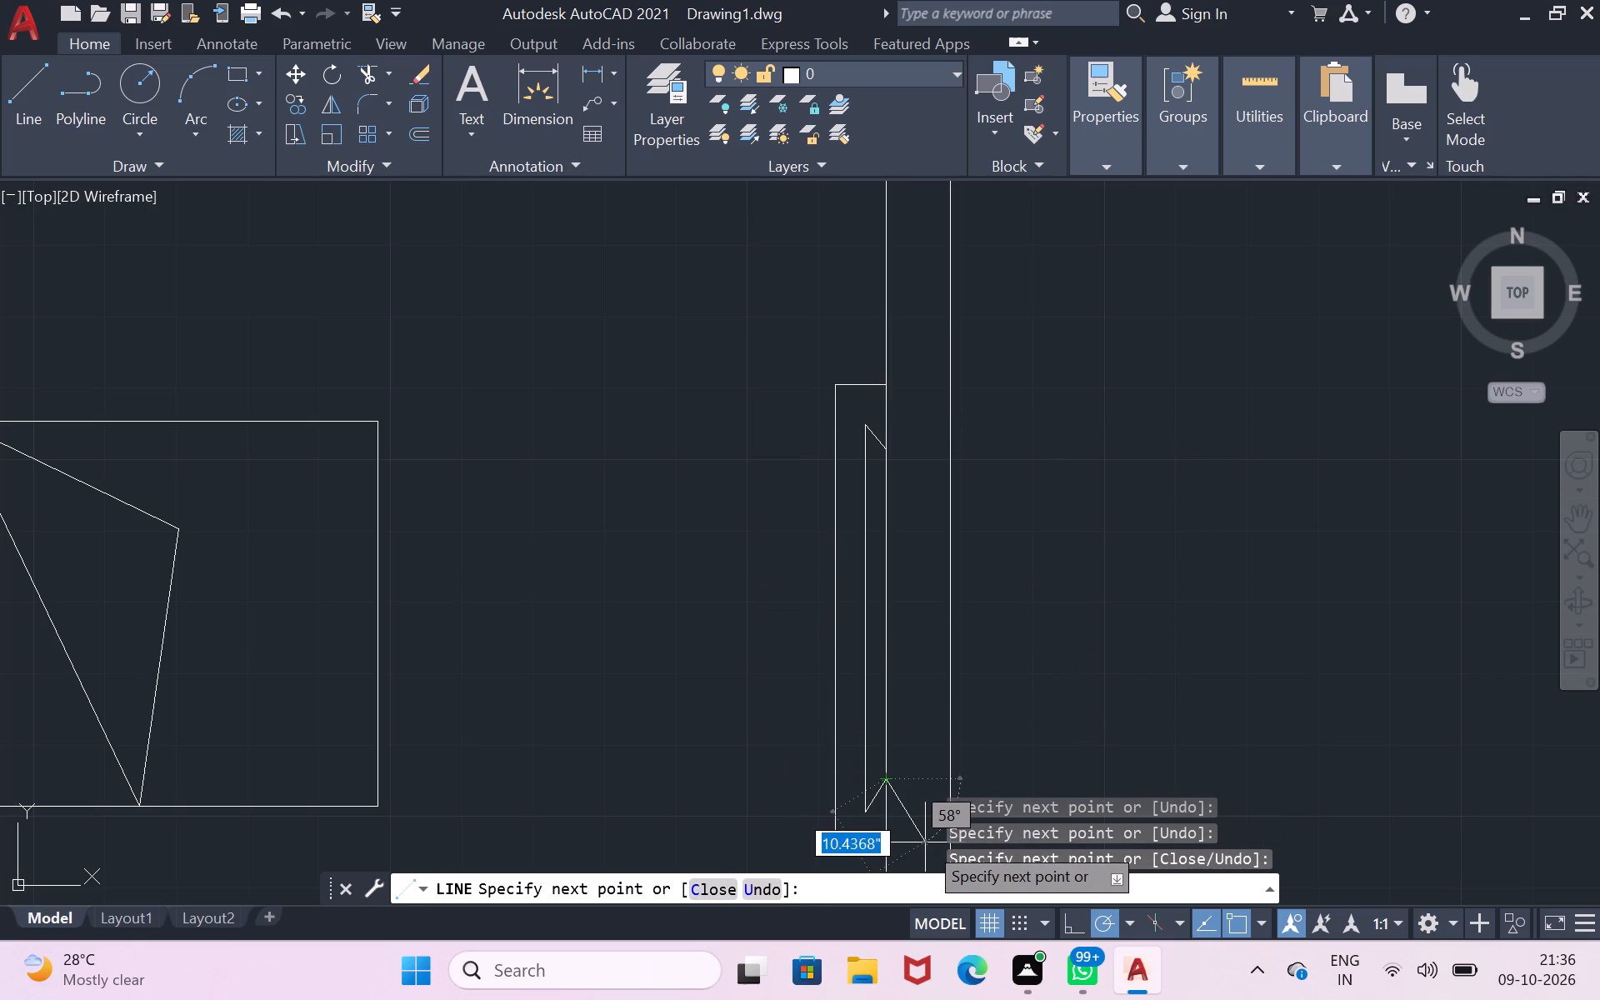
pyautogui.press('Return')
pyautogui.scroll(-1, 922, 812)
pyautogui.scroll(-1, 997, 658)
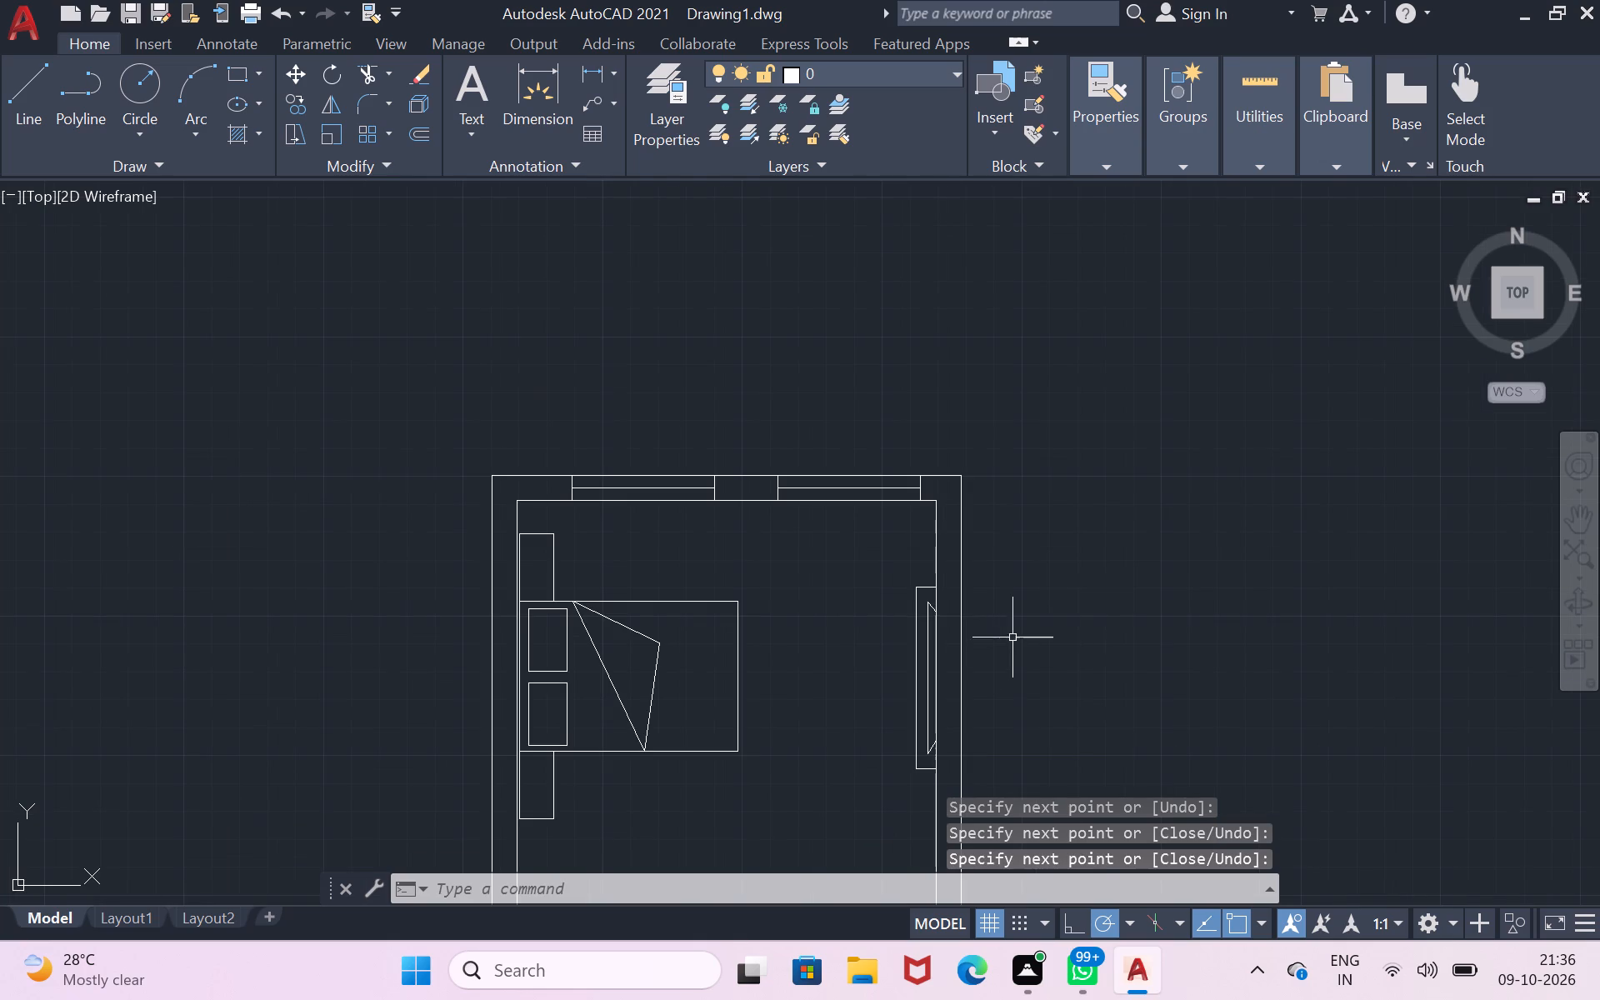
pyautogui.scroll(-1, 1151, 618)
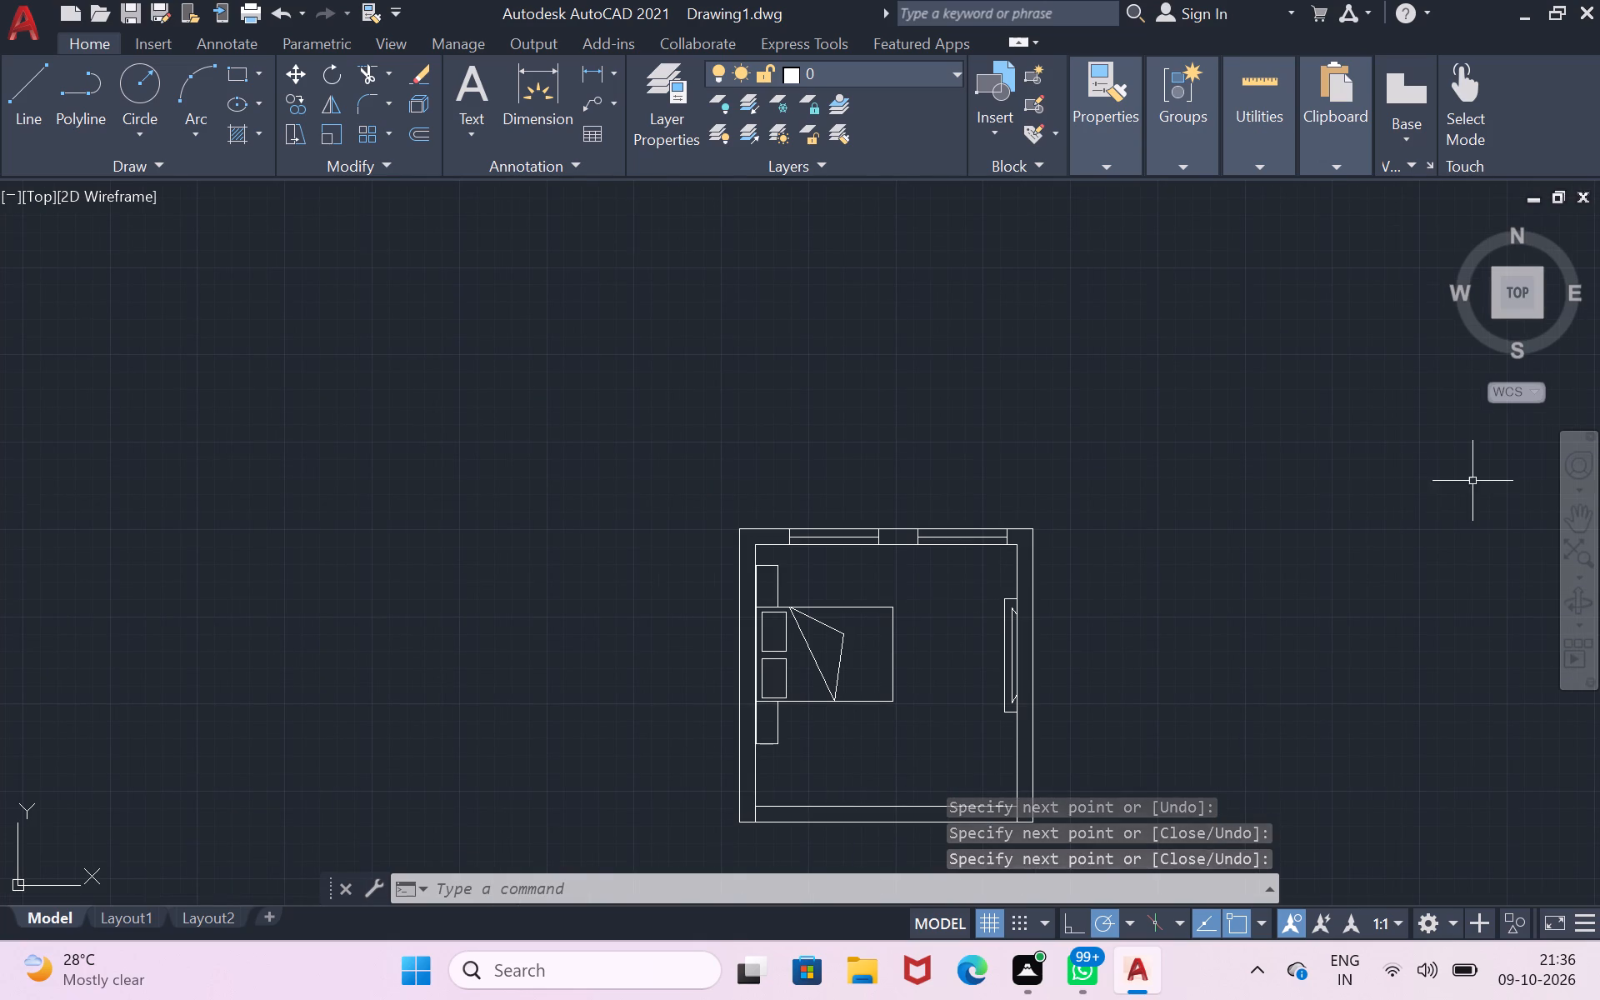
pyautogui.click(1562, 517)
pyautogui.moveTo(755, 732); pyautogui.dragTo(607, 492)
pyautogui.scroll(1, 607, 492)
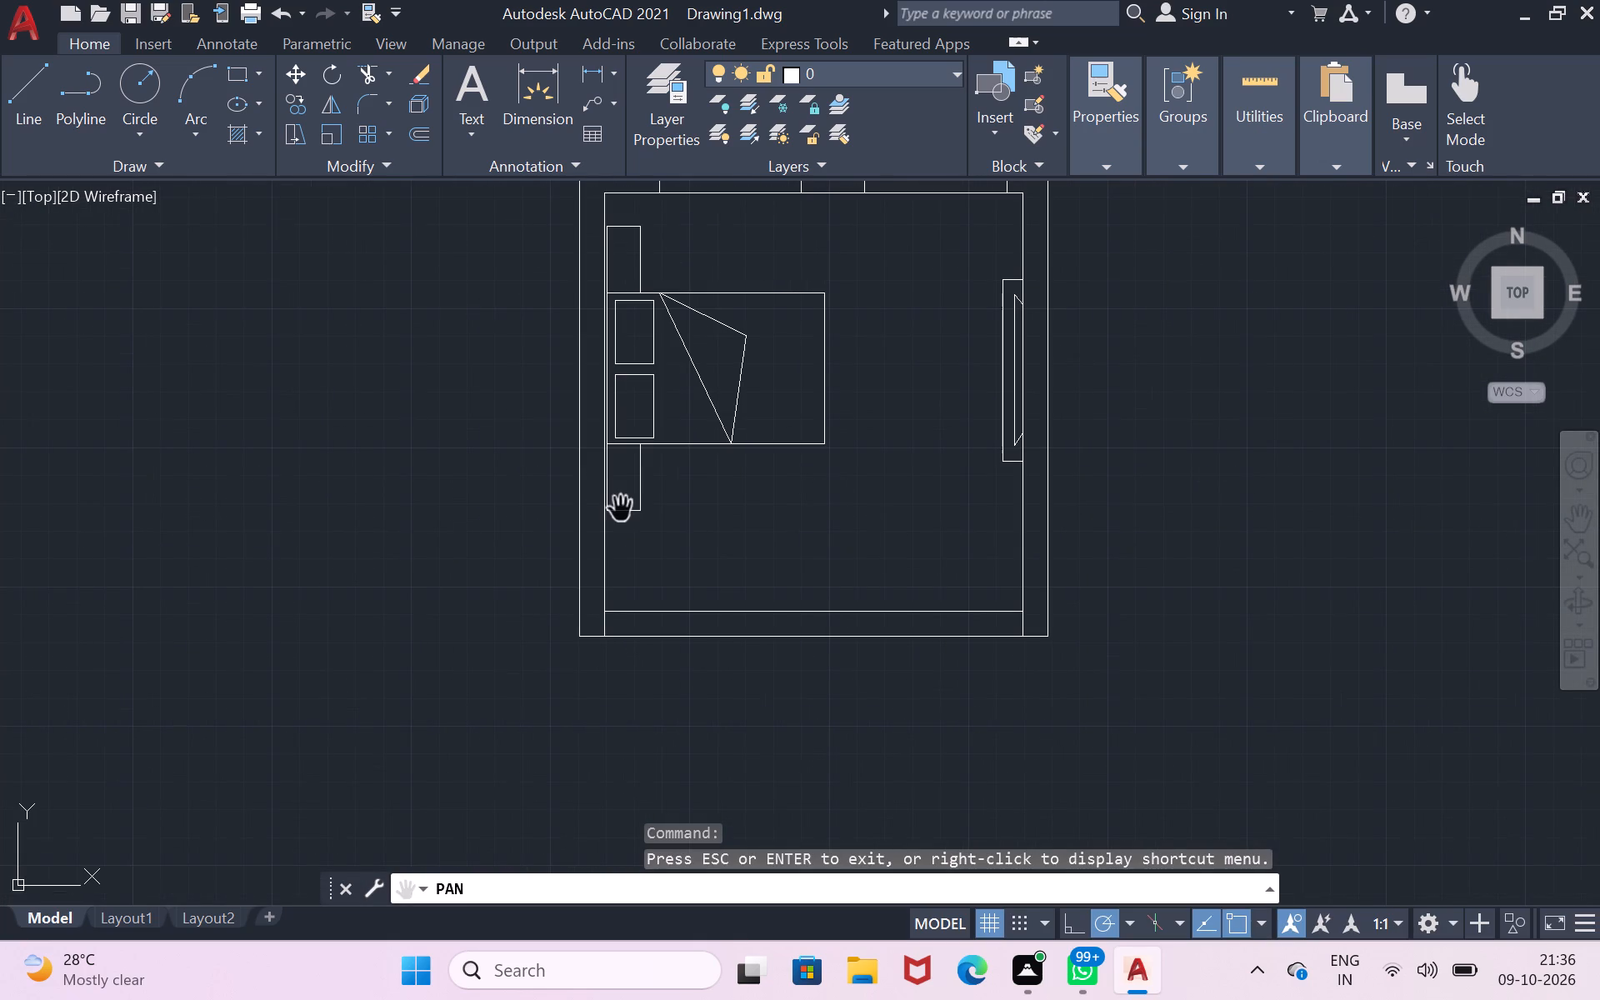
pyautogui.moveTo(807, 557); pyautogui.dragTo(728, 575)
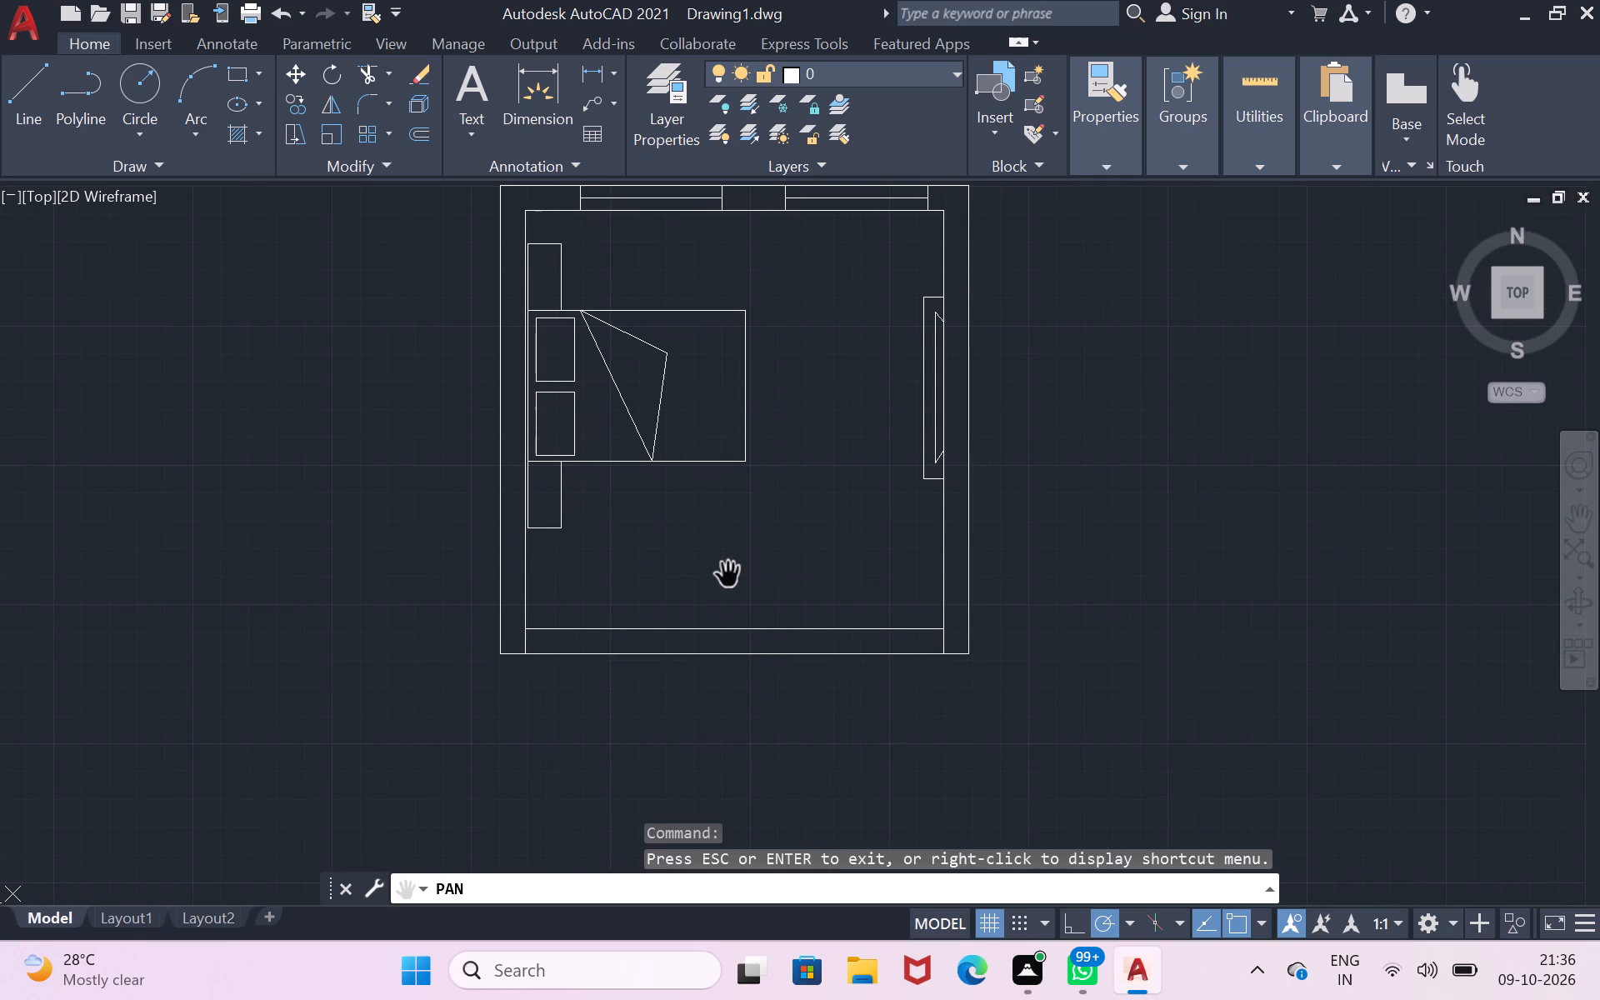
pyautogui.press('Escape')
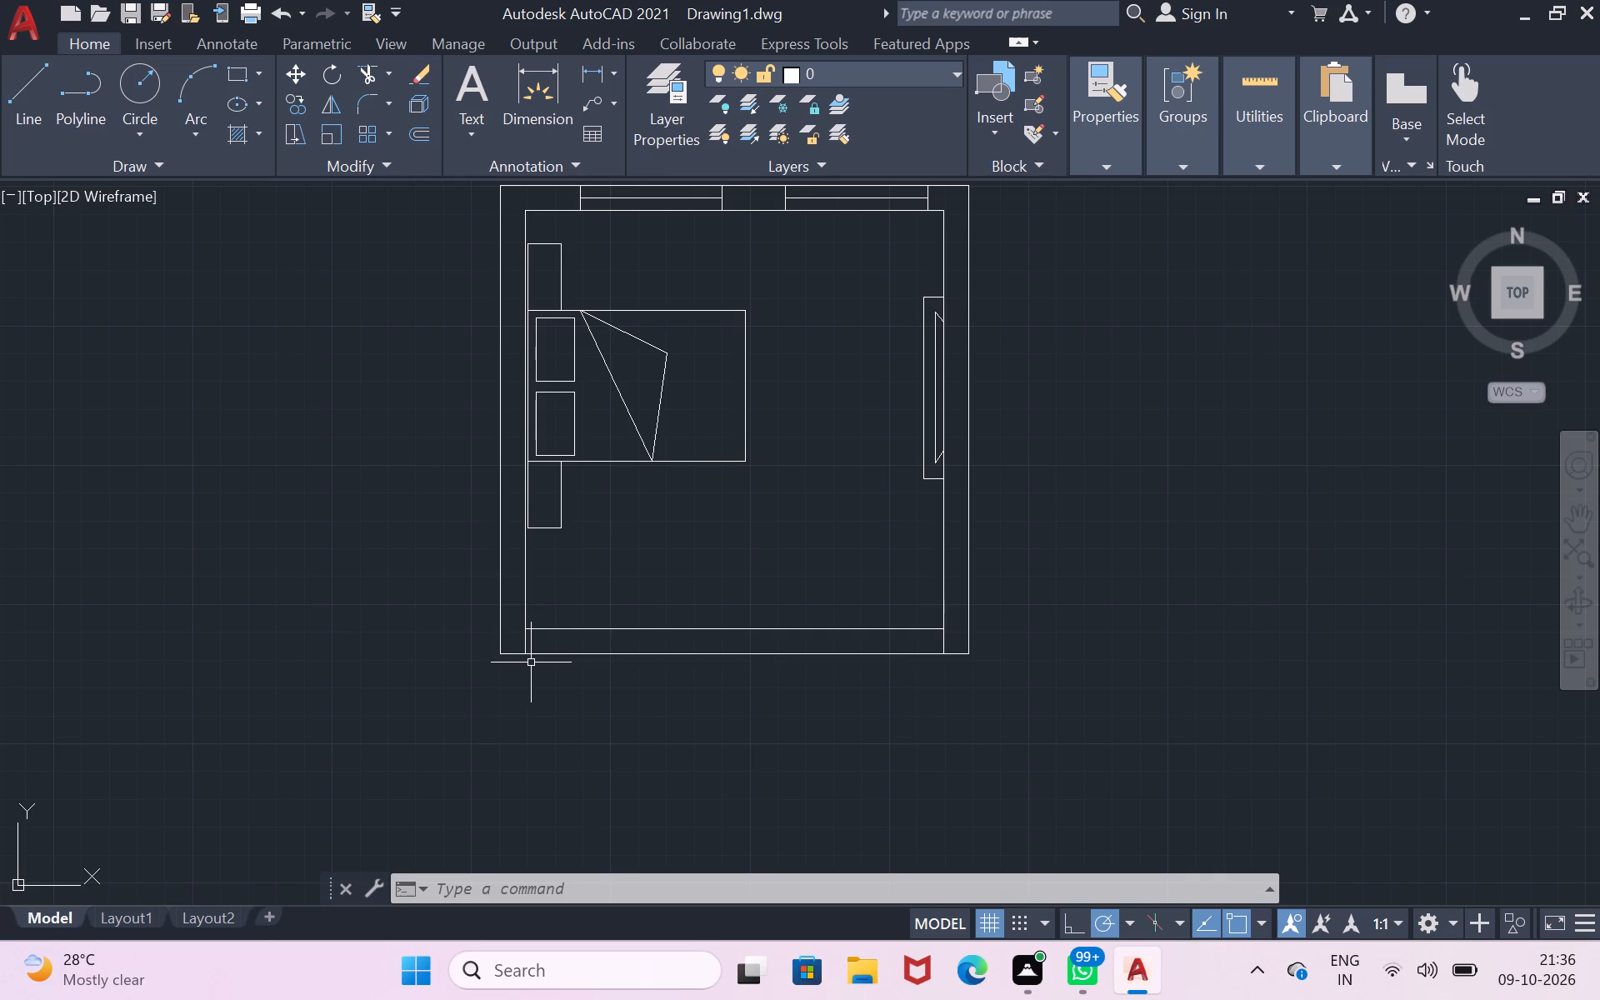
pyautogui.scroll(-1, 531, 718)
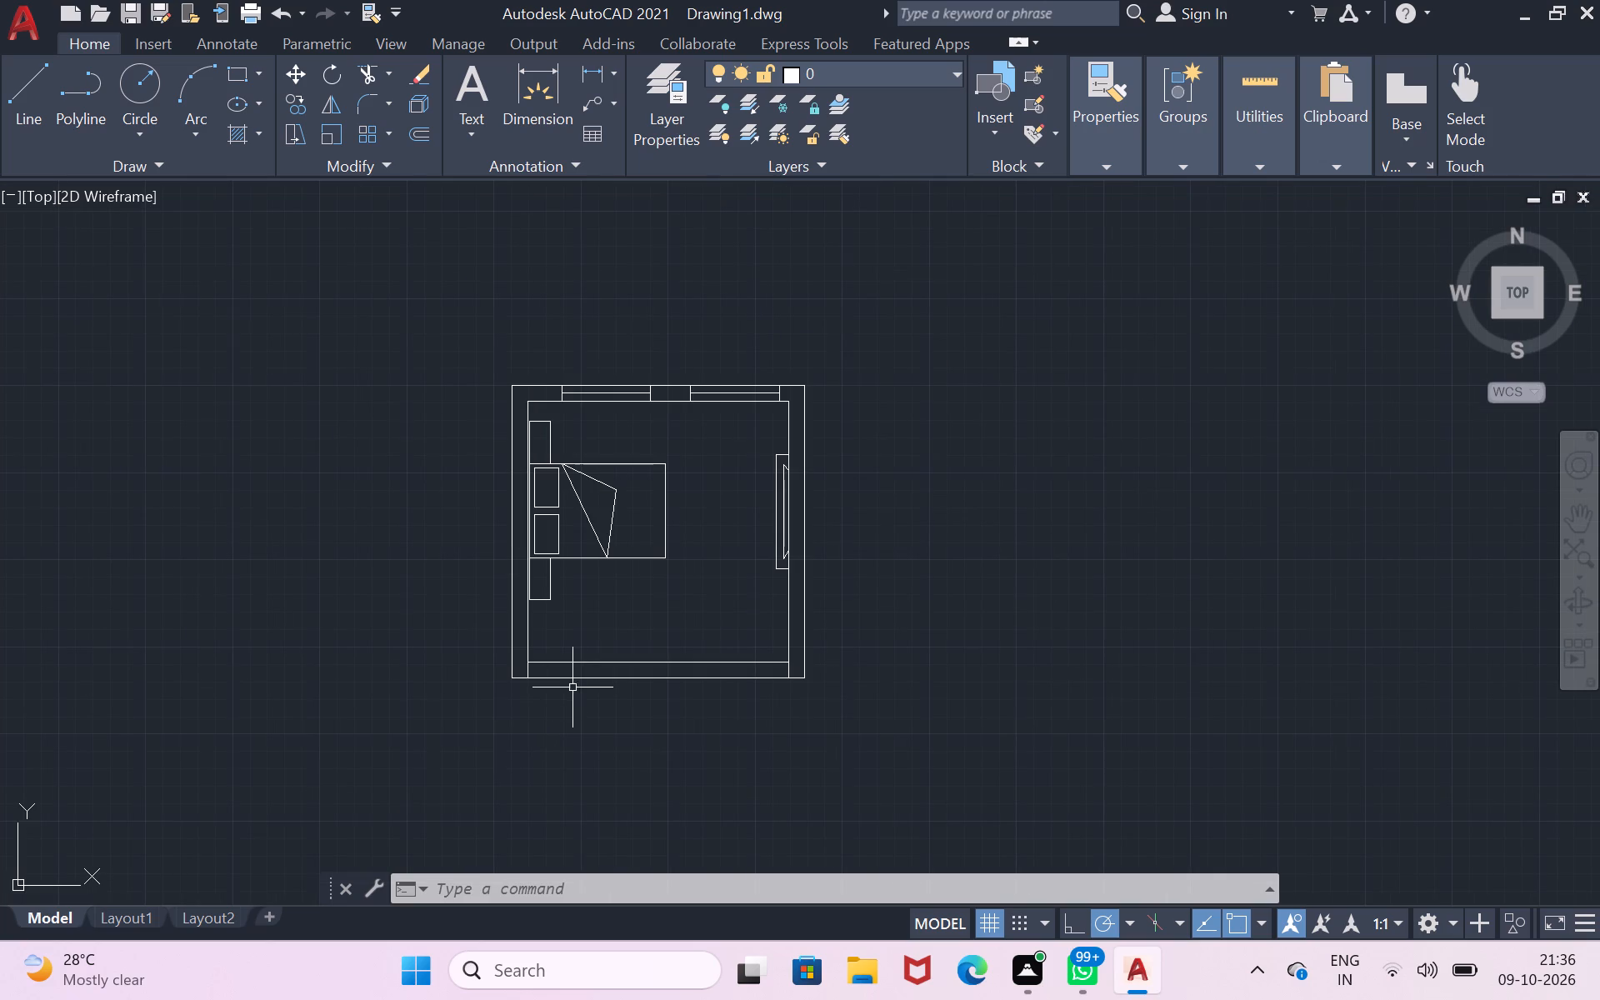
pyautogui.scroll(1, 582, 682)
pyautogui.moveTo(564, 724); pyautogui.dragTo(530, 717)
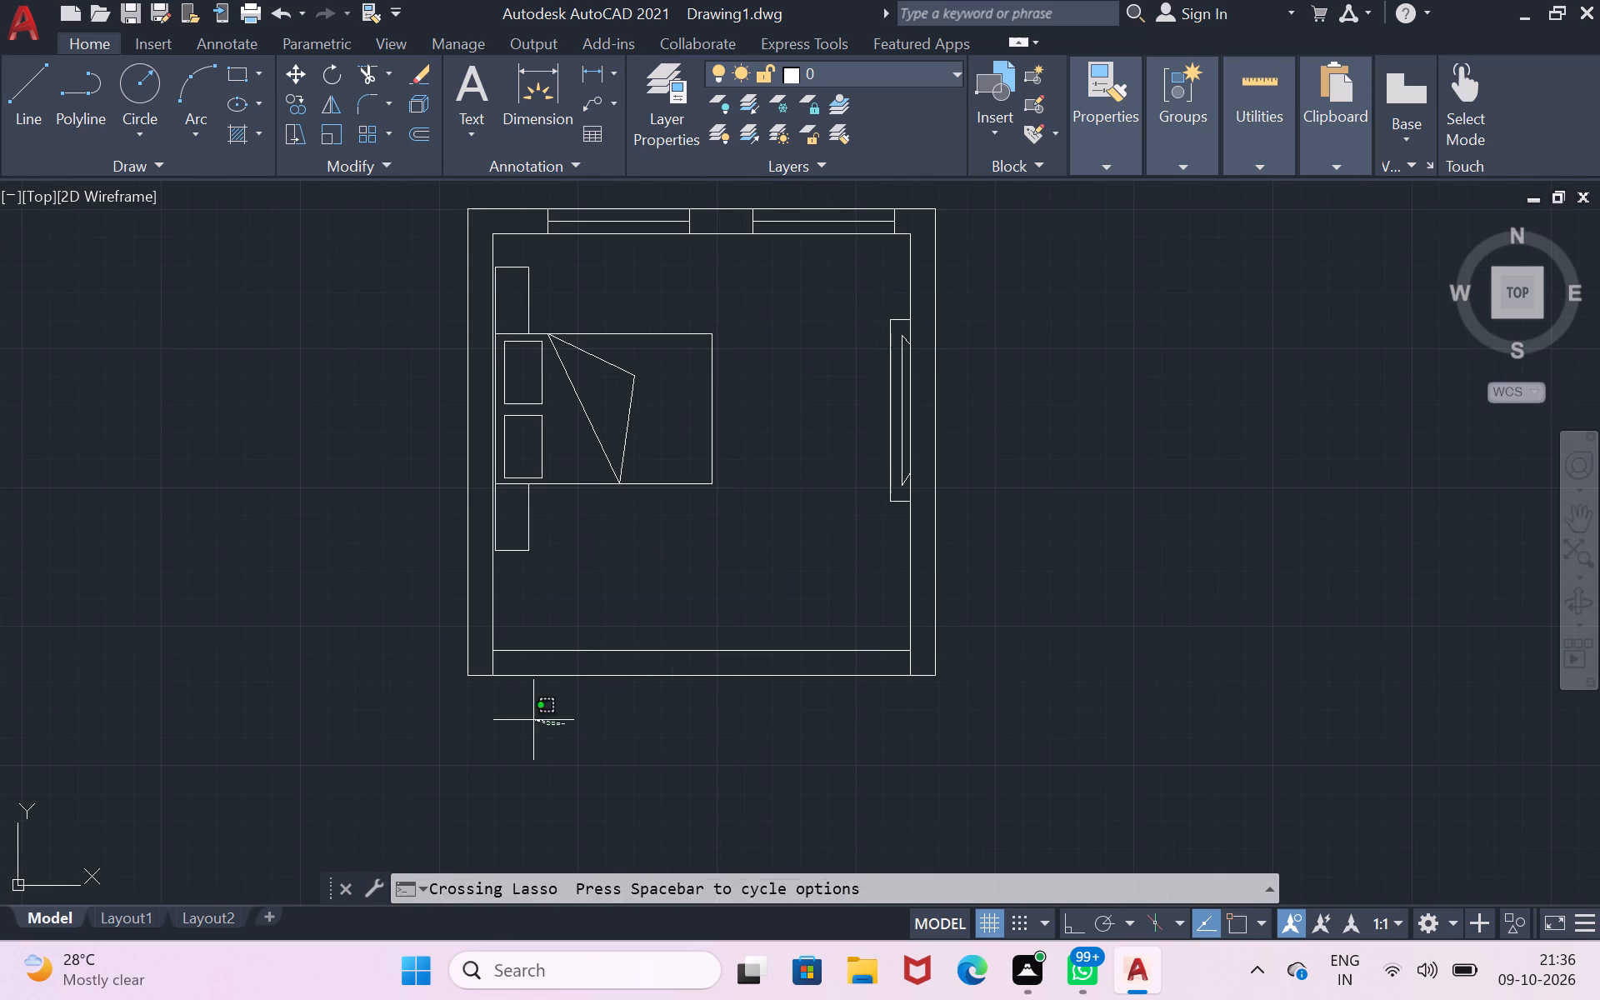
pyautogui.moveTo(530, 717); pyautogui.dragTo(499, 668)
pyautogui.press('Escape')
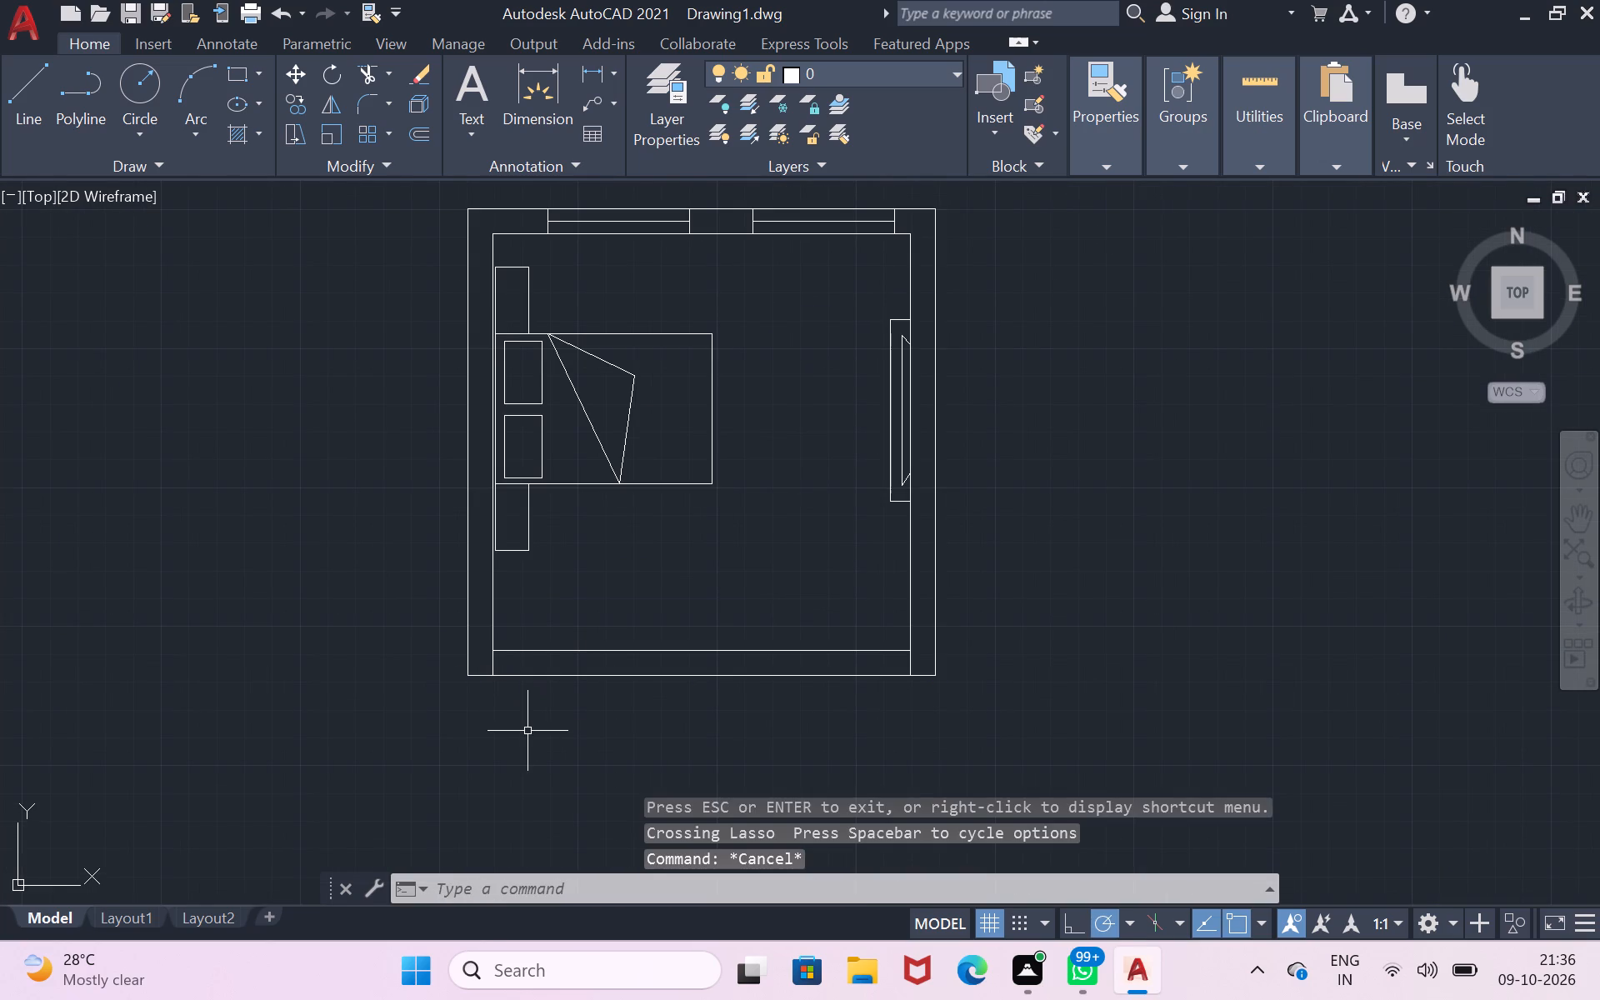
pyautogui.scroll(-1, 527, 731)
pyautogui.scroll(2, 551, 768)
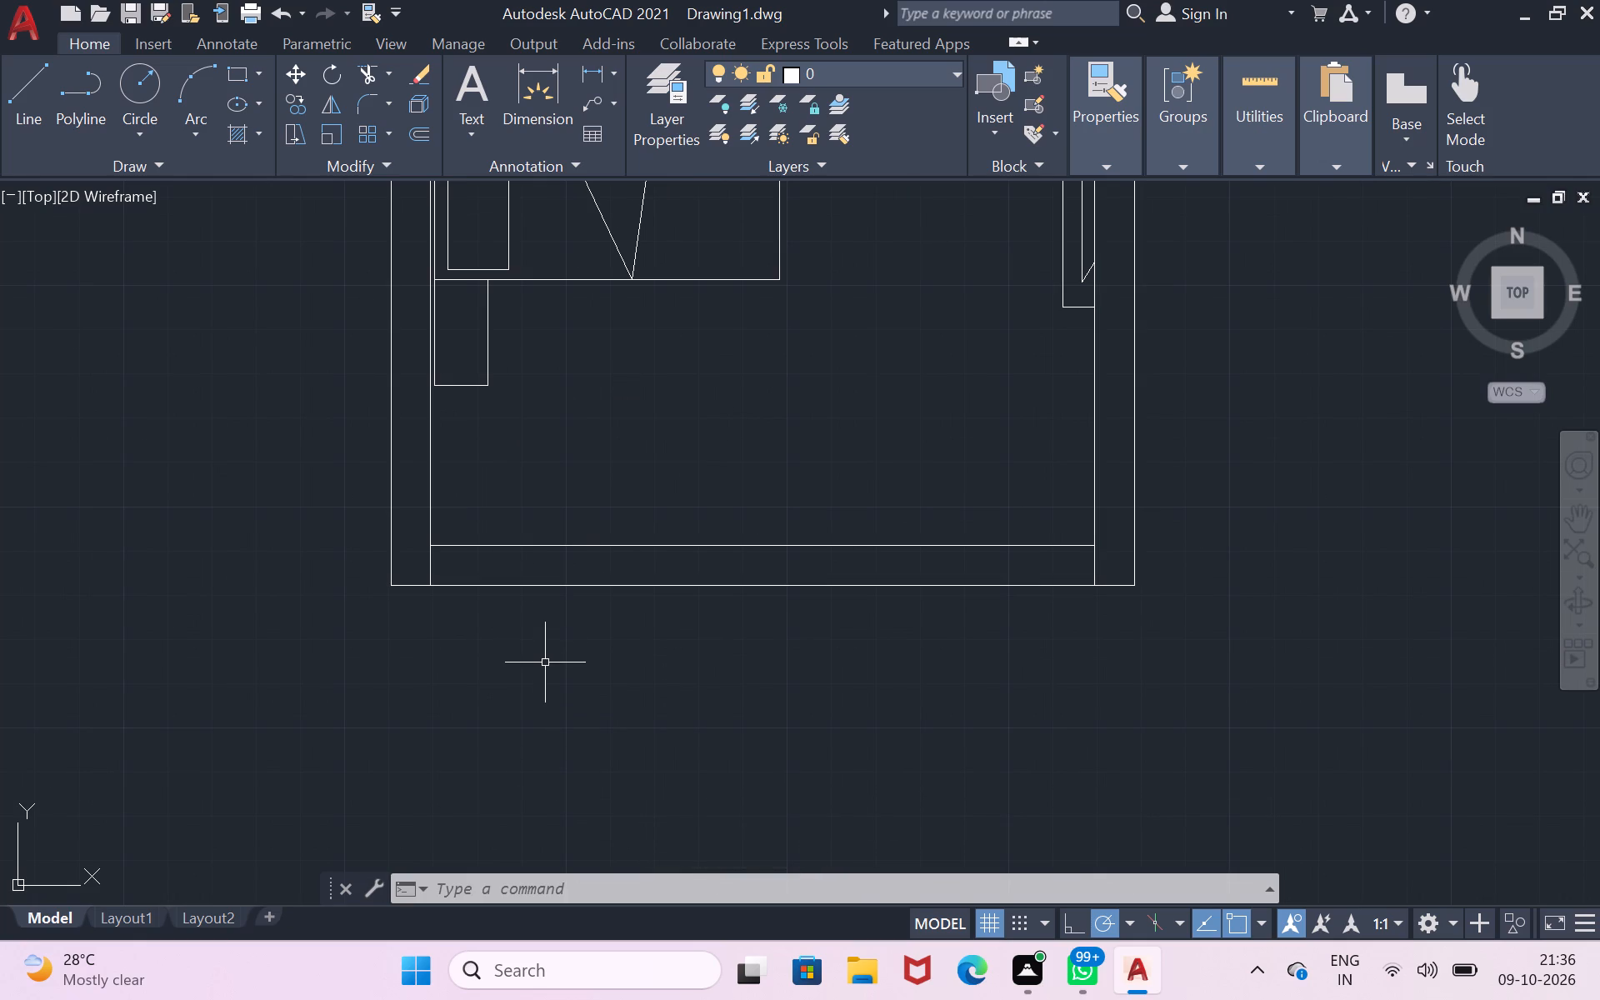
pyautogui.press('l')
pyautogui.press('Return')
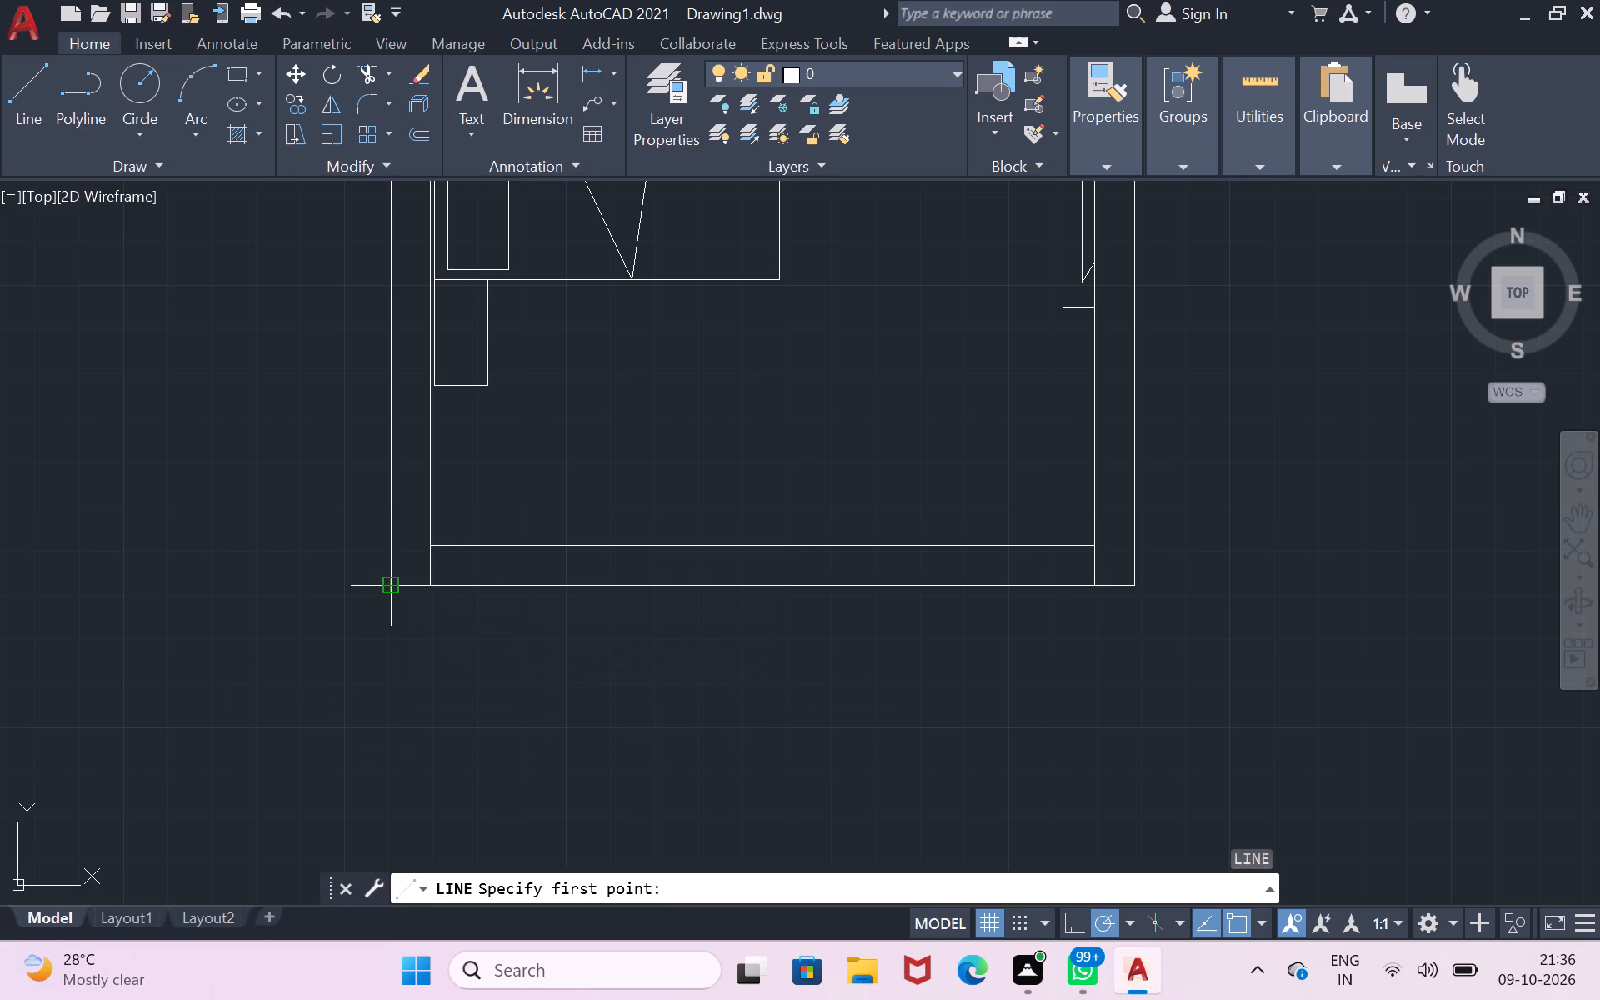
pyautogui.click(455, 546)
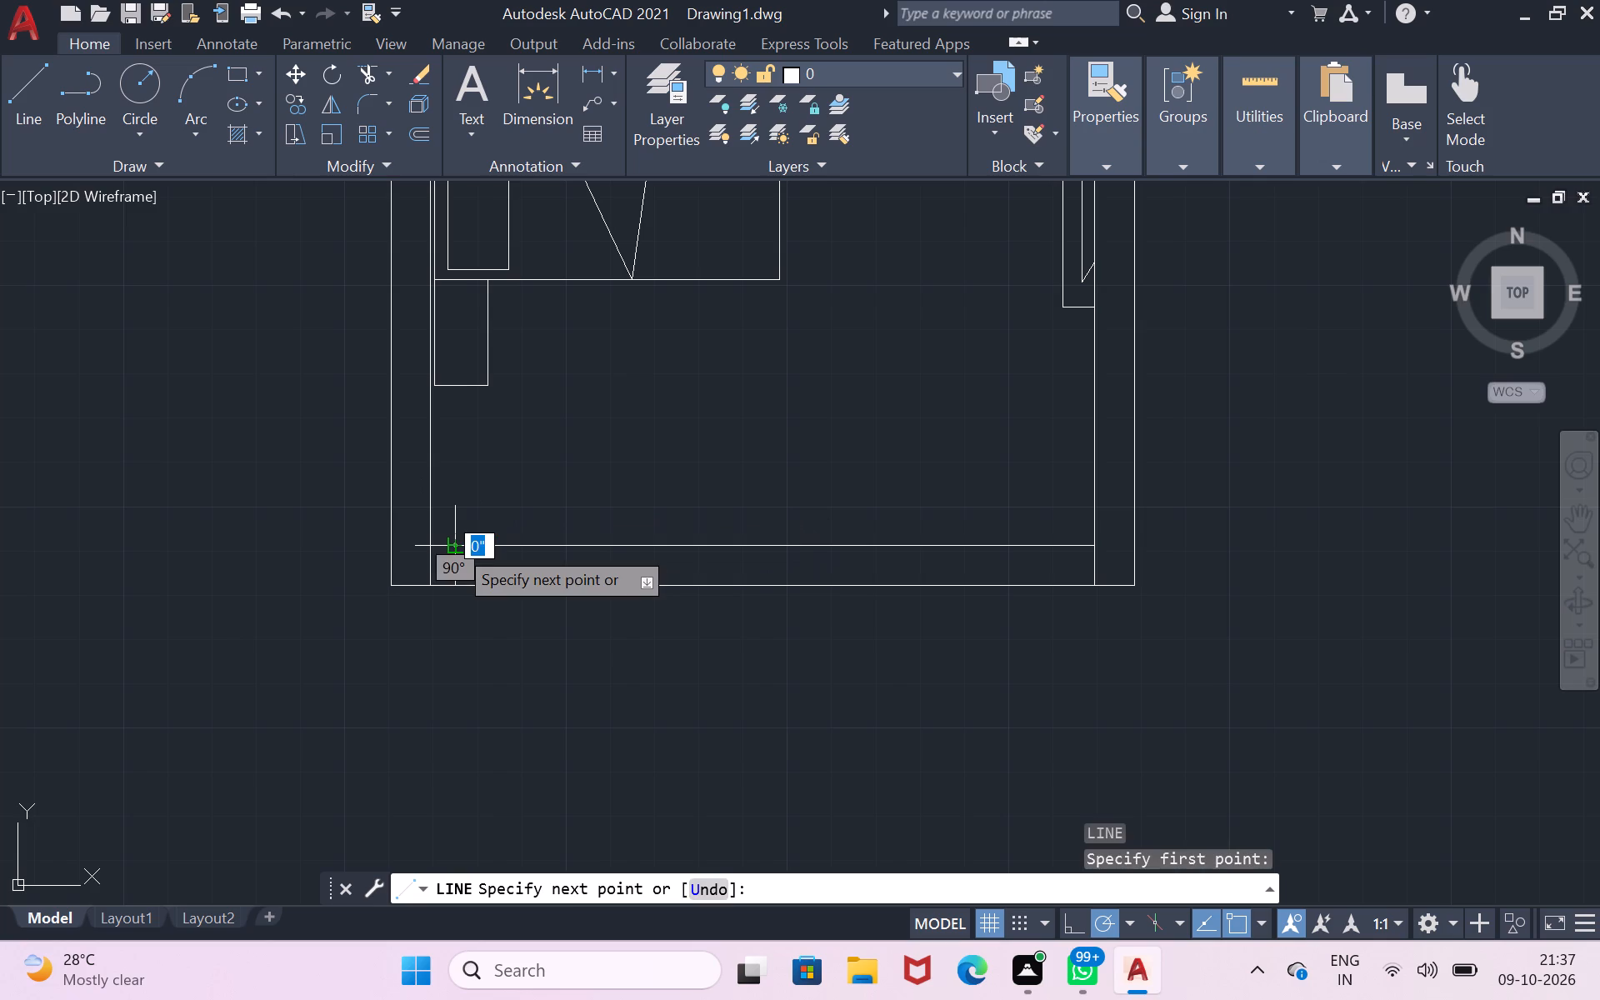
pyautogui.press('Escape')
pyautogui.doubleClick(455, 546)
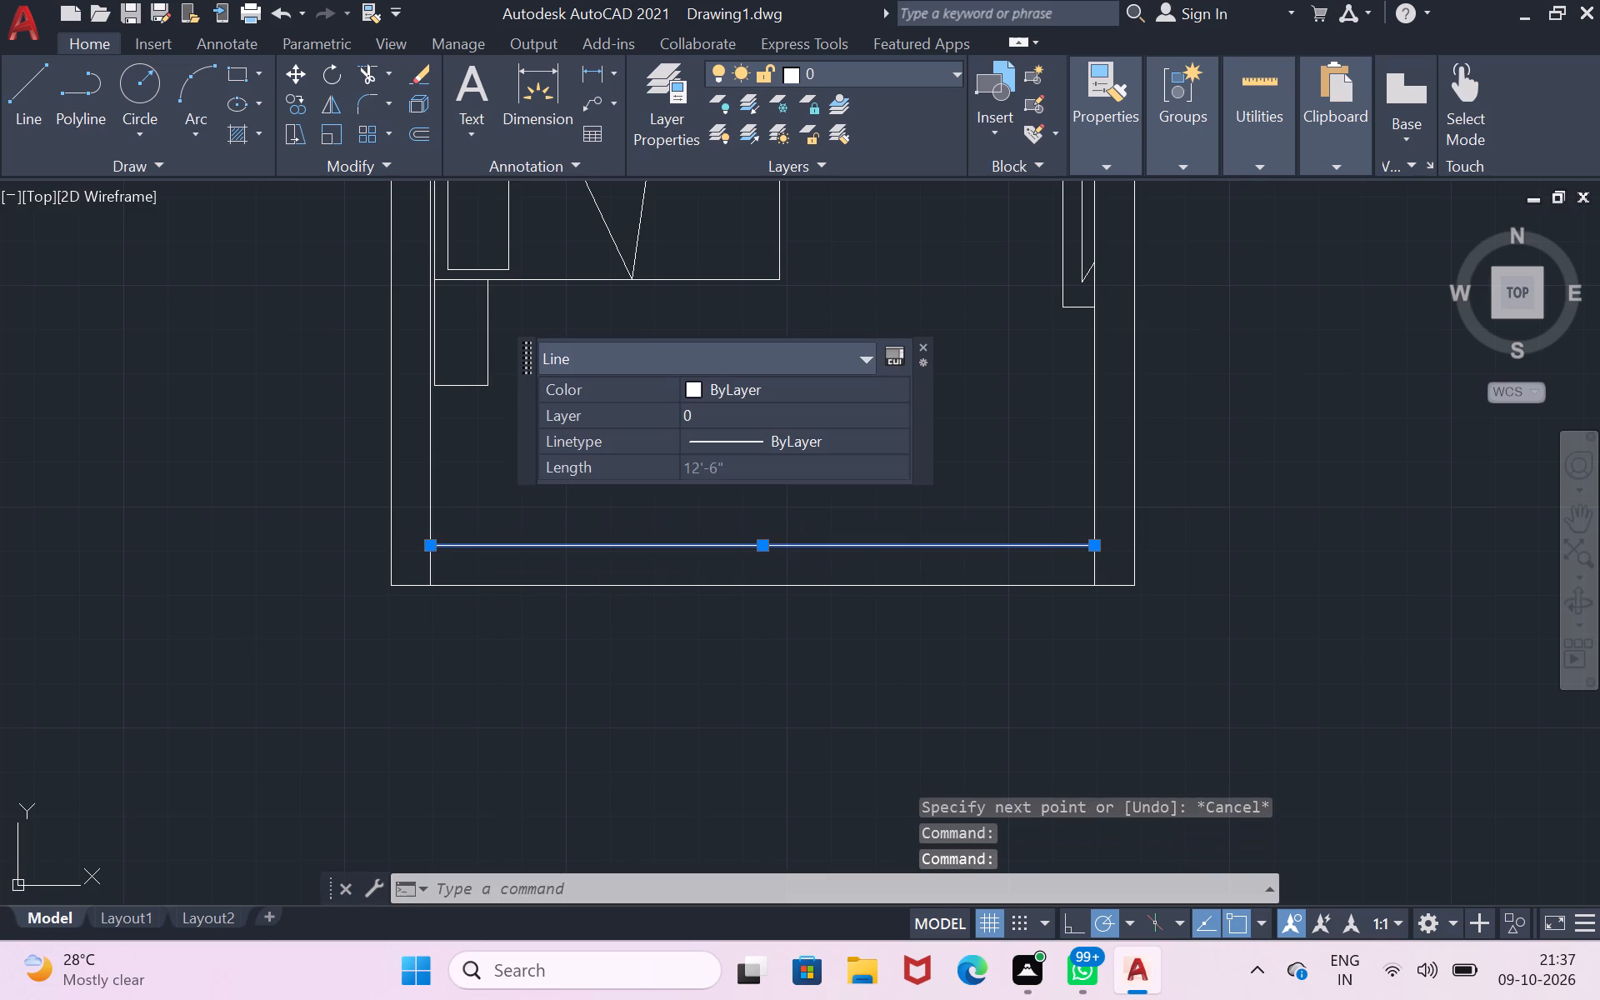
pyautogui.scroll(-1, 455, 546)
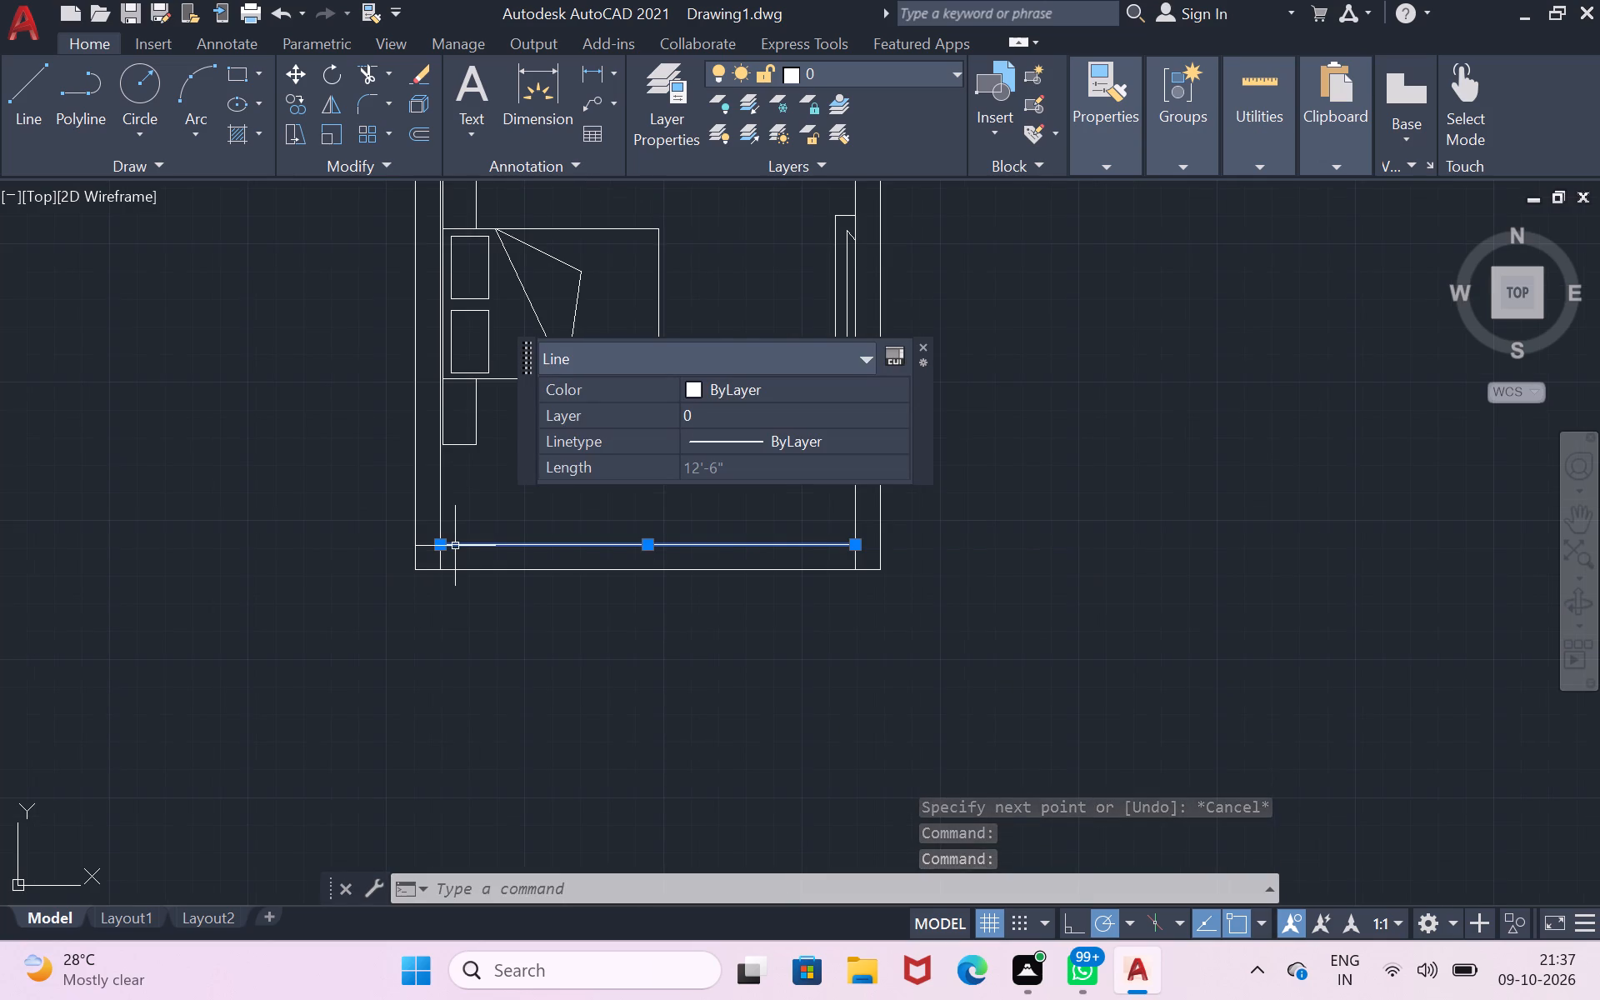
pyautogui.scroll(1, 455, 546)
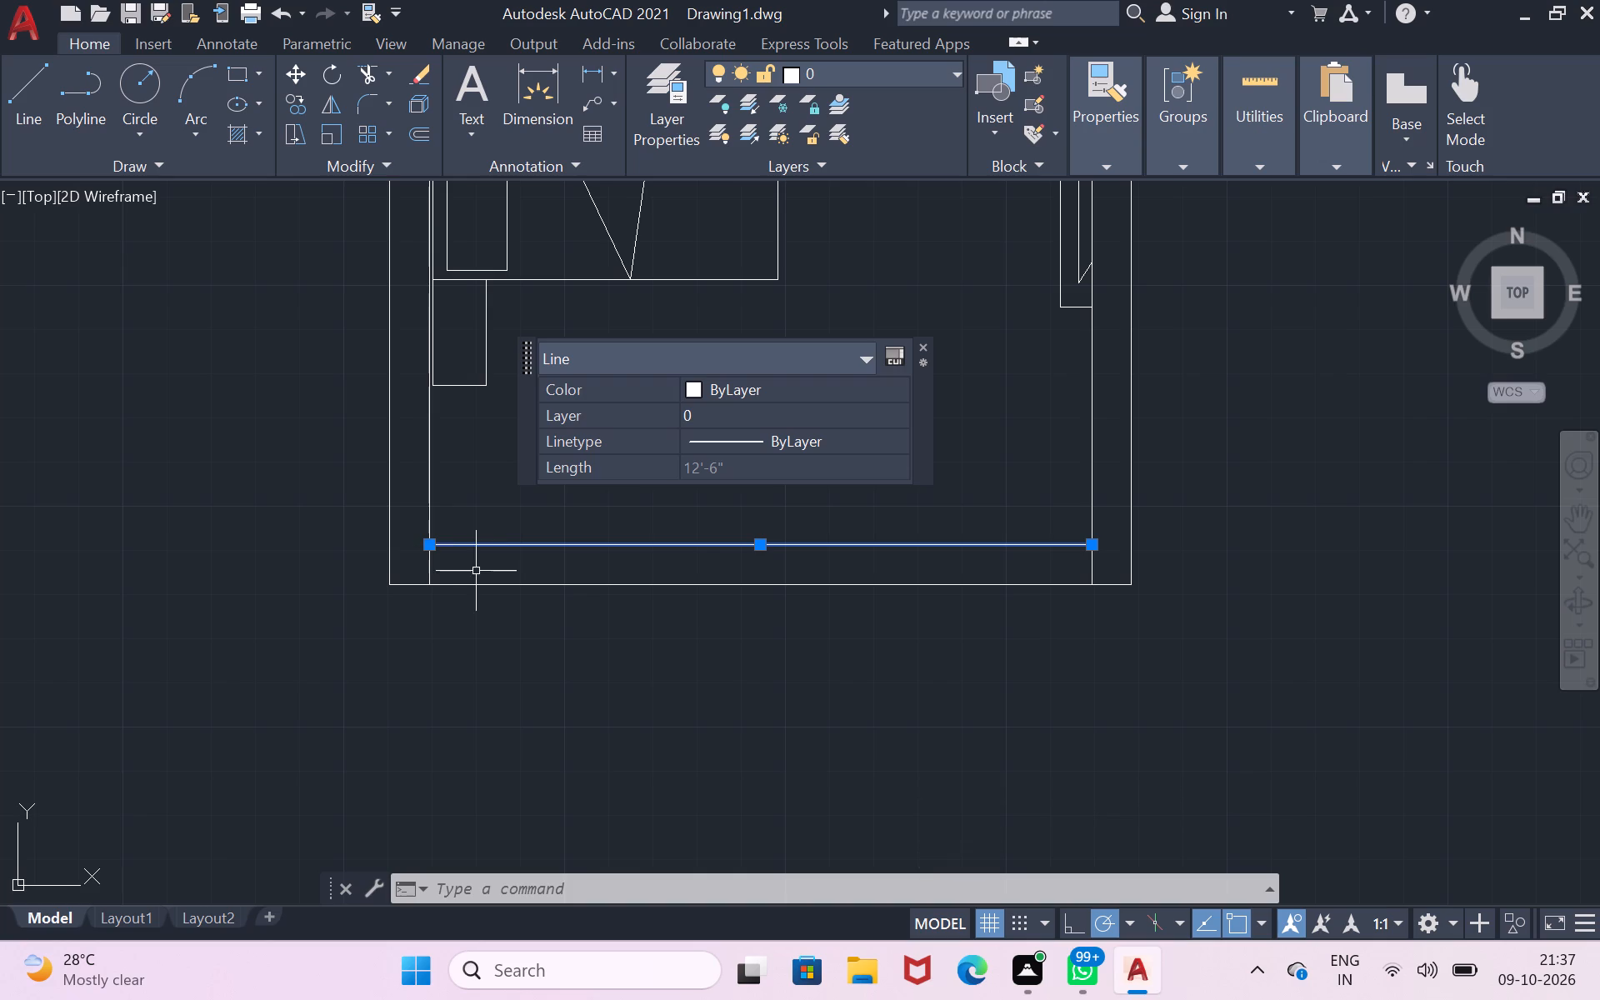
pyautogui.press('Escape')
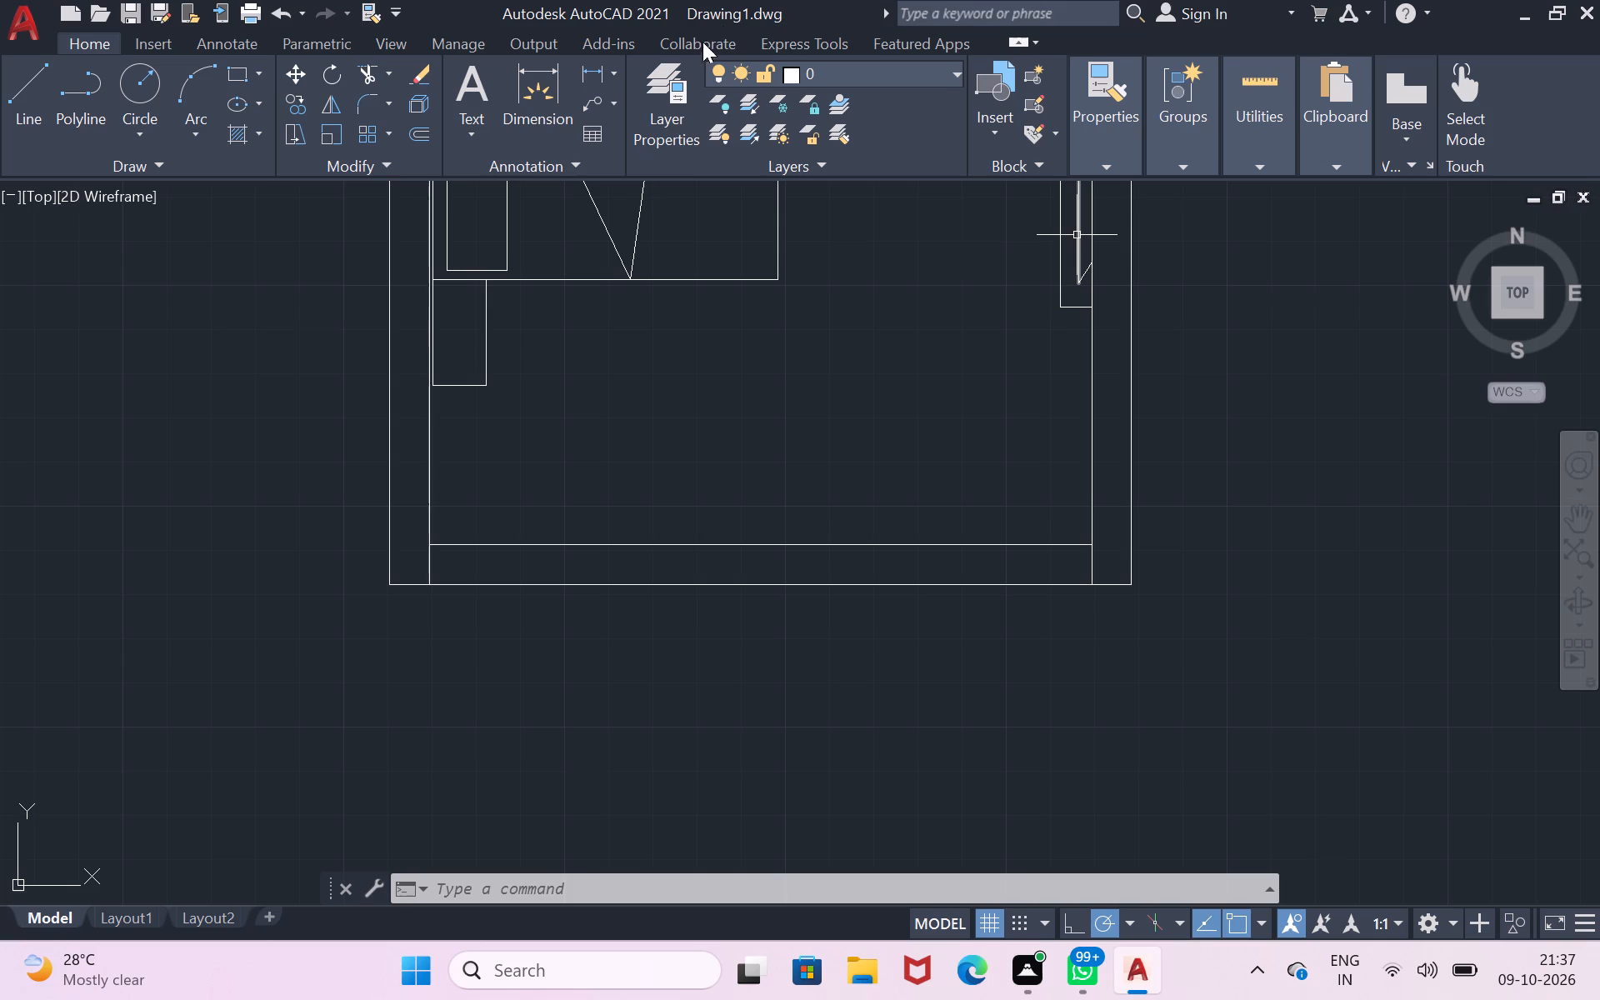
# Trim away the south wall's inner line between the west and east walls' inner faces.
pyautogui.click(369, 78)
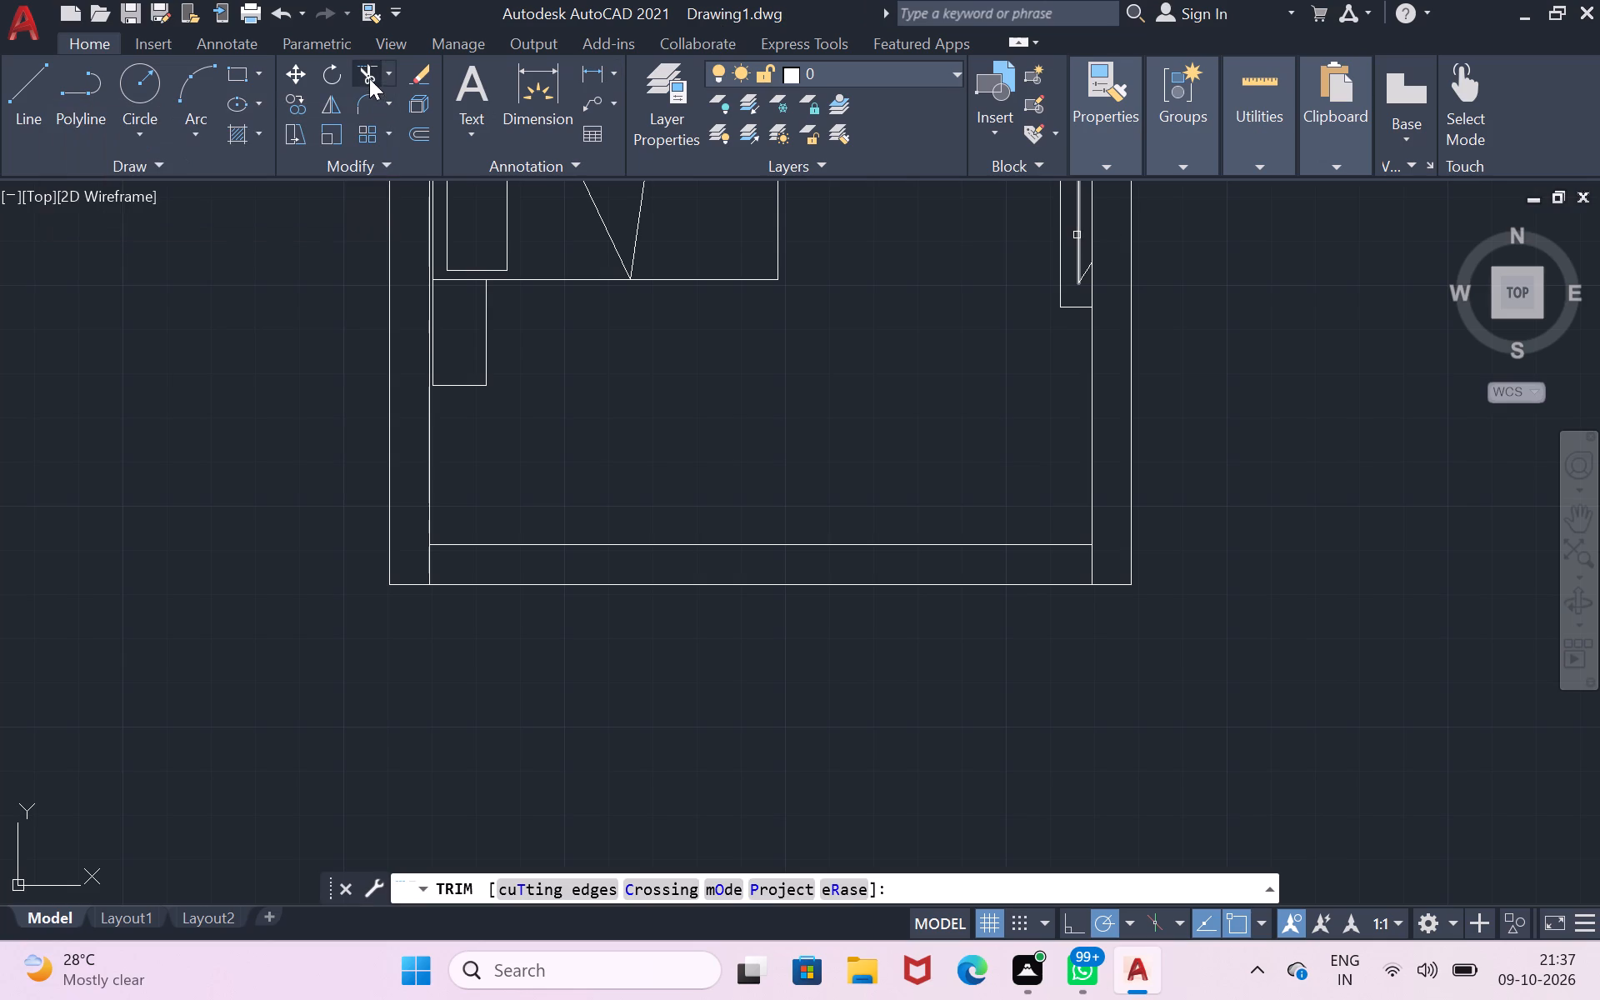
pyautogui.click(930, 545)
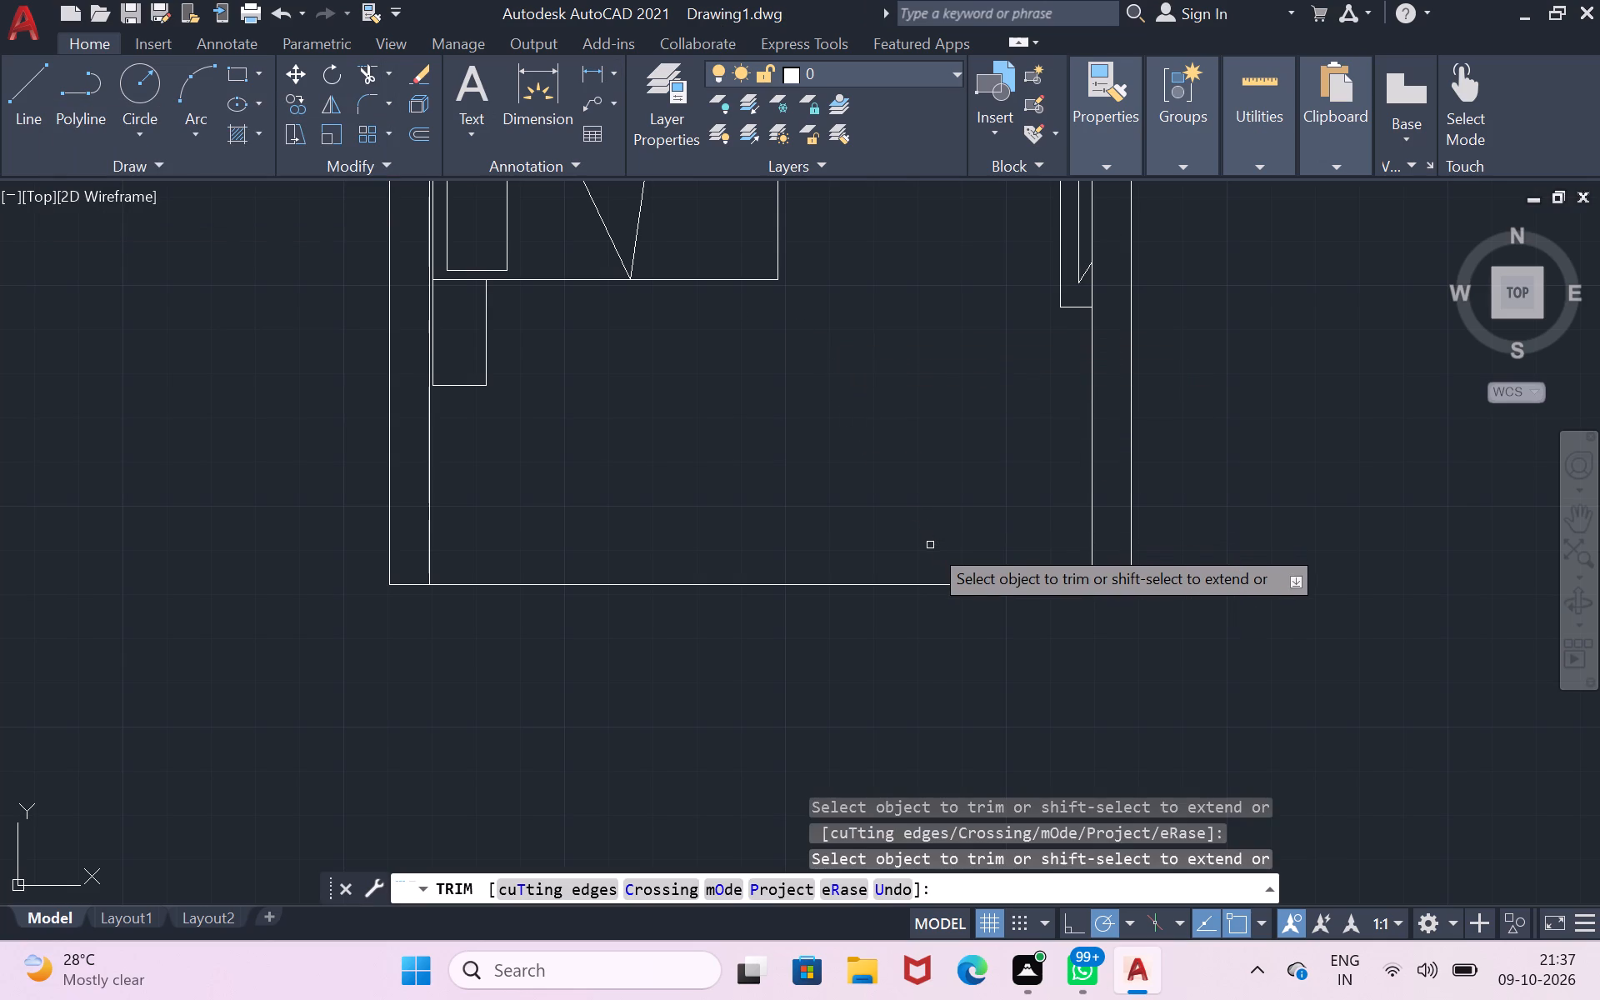
pyautogui.press('Return')
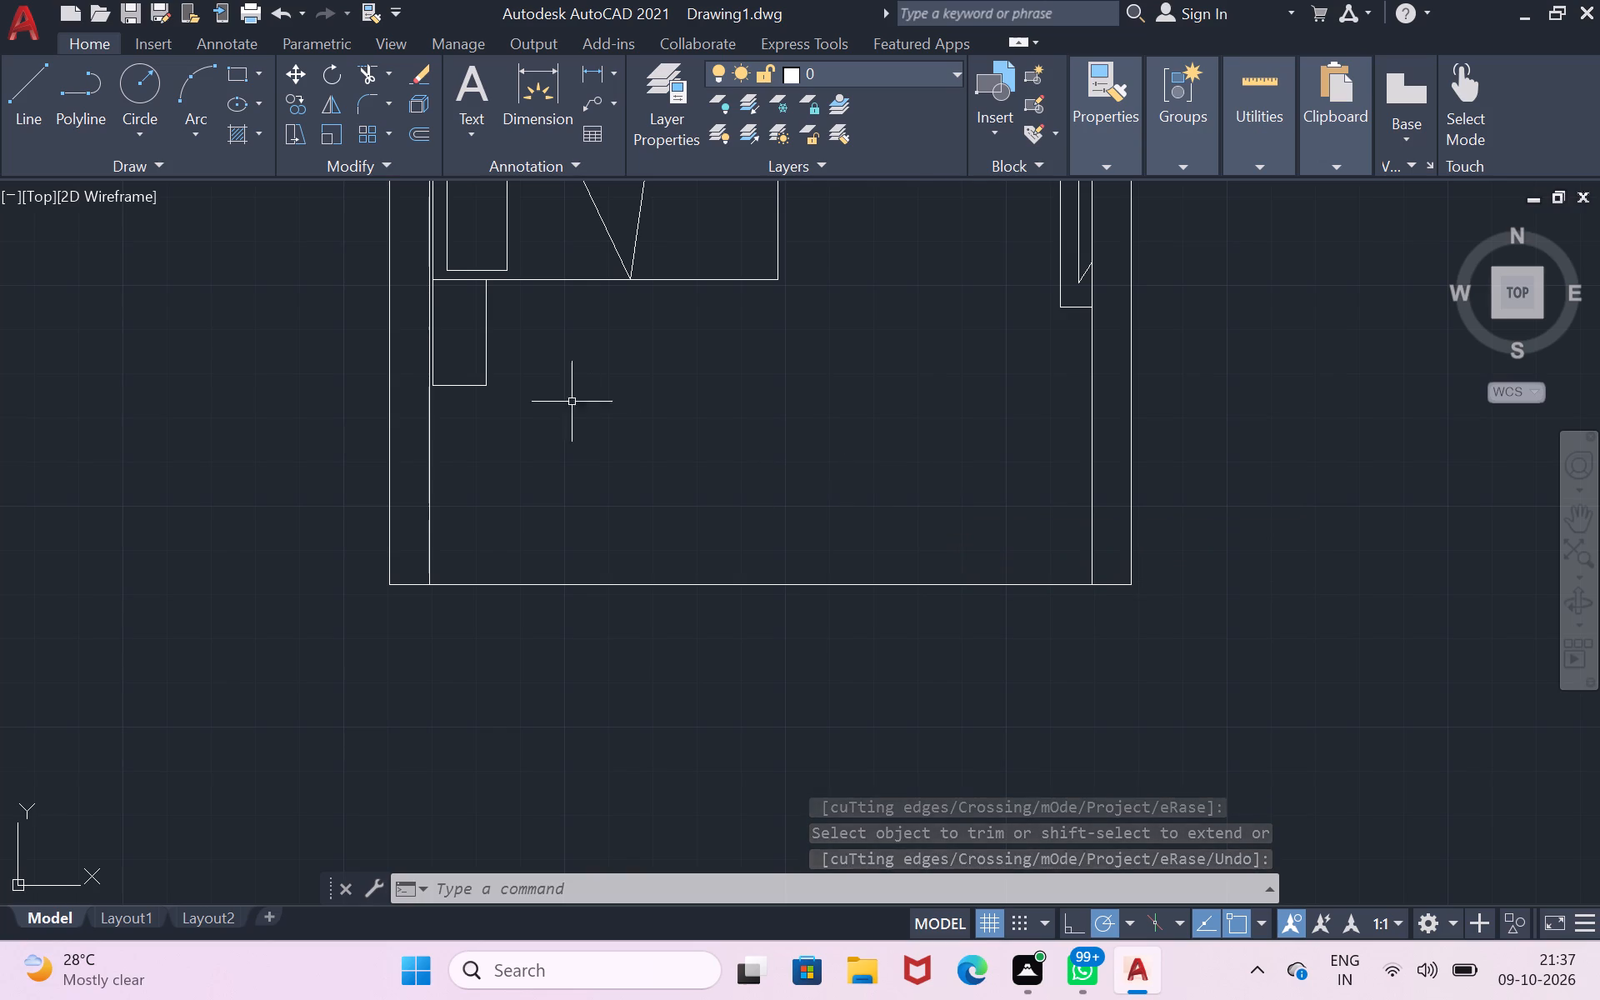
# Start the Line command to draw a new line.
pyautogui.click(37, 97)
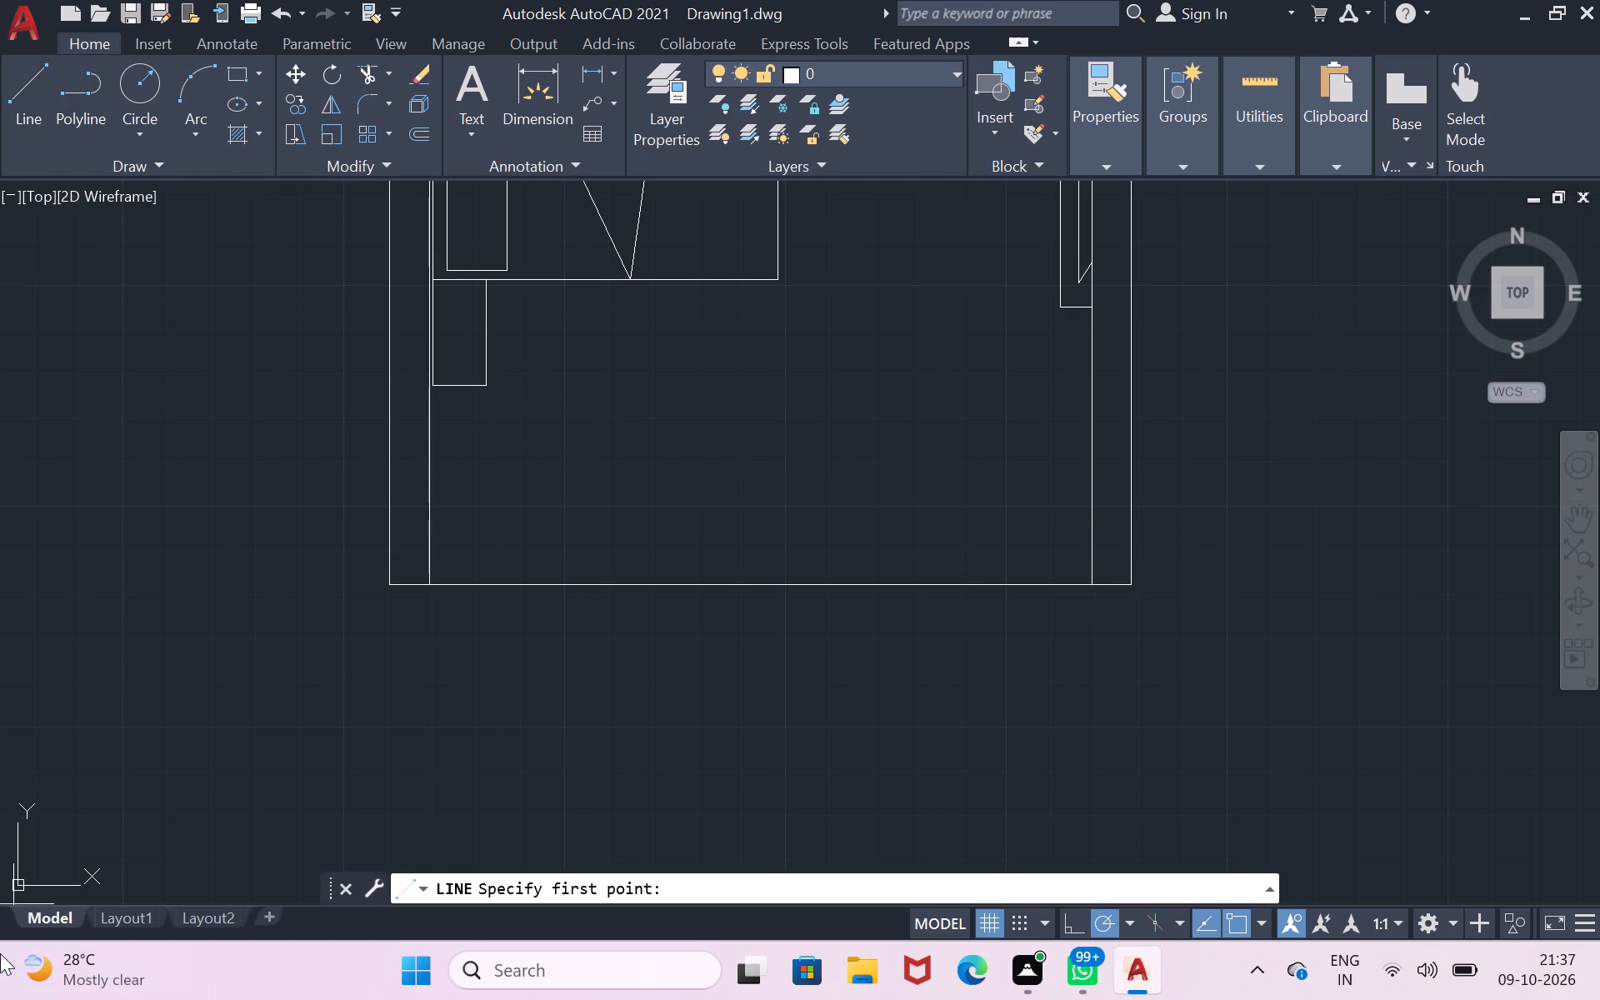
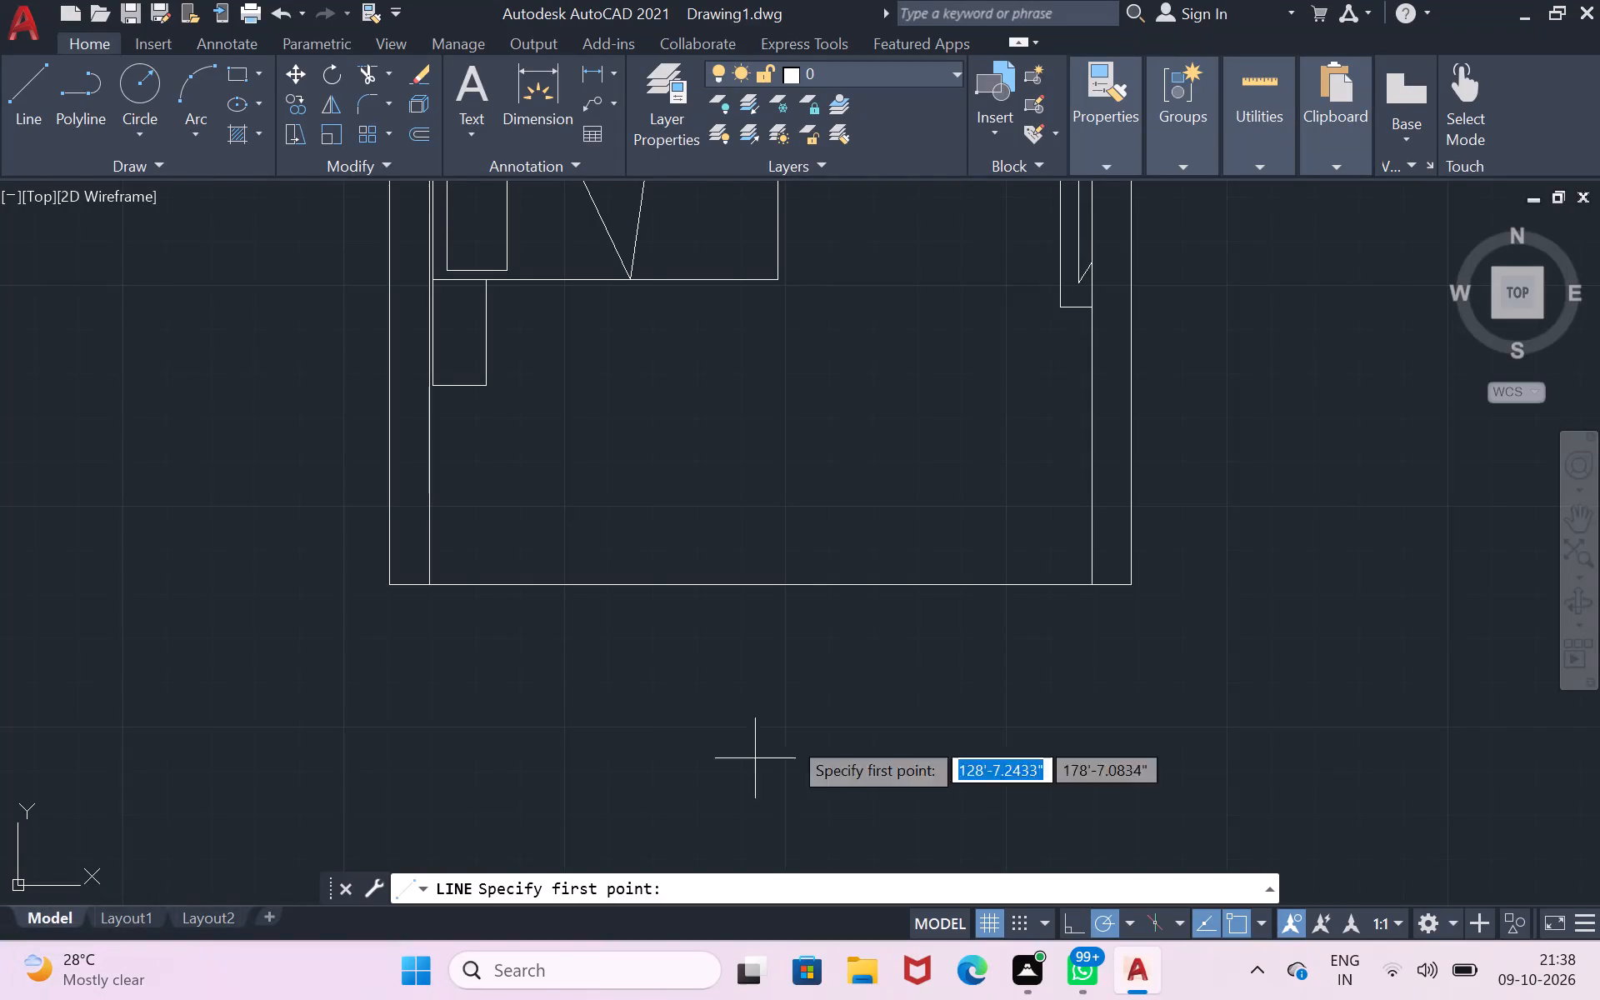
# Abandon the pending Line command and undo the trim of the south wall's inner line.
pyautogui.scroll(-1, 604, 496)
pyautogui.scroll(2, 593, 458)
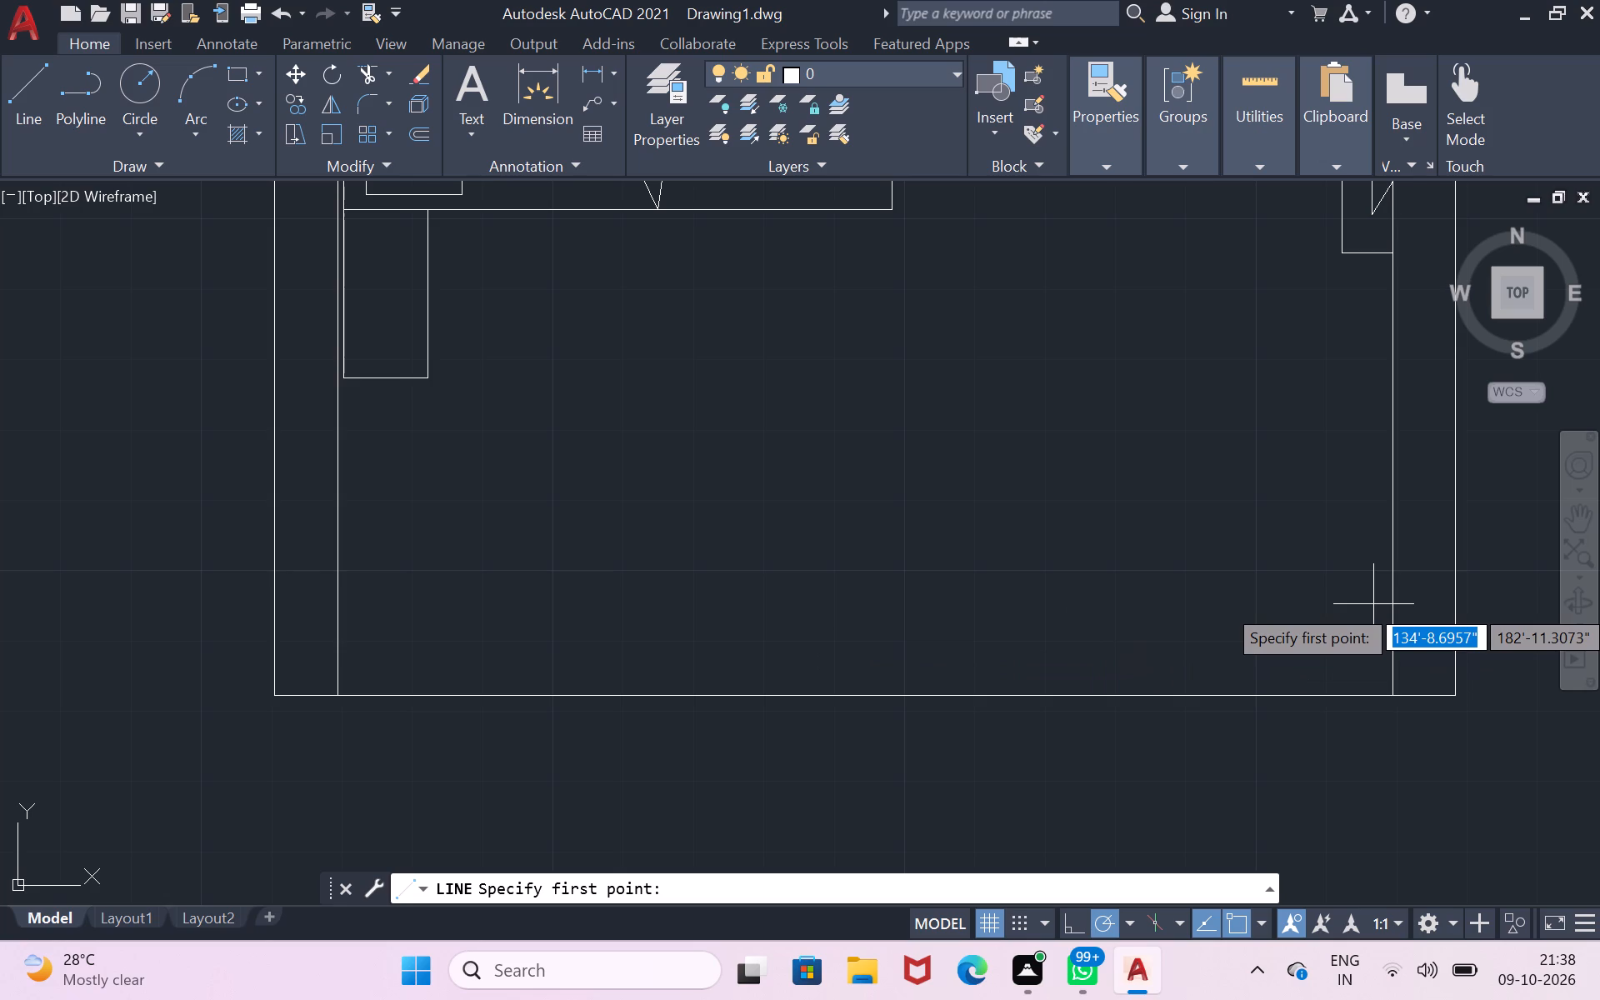
pyautogui.scroll(1, 1373, 604)
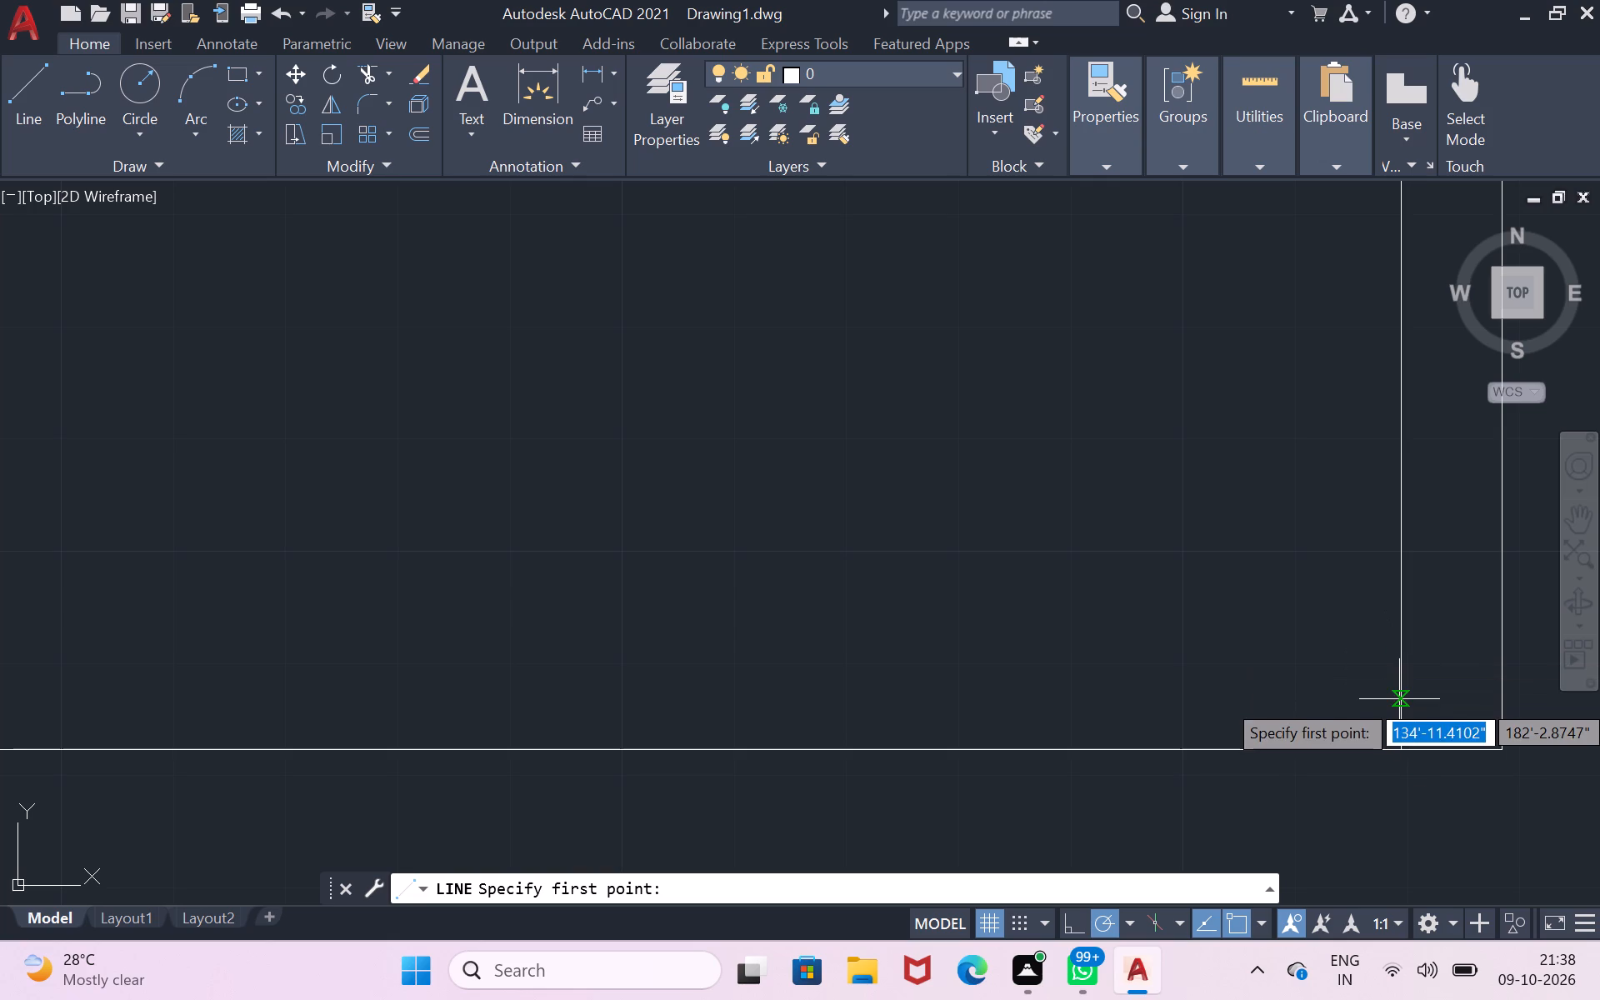
pyautogui.hotkey('ctrl', 'z')
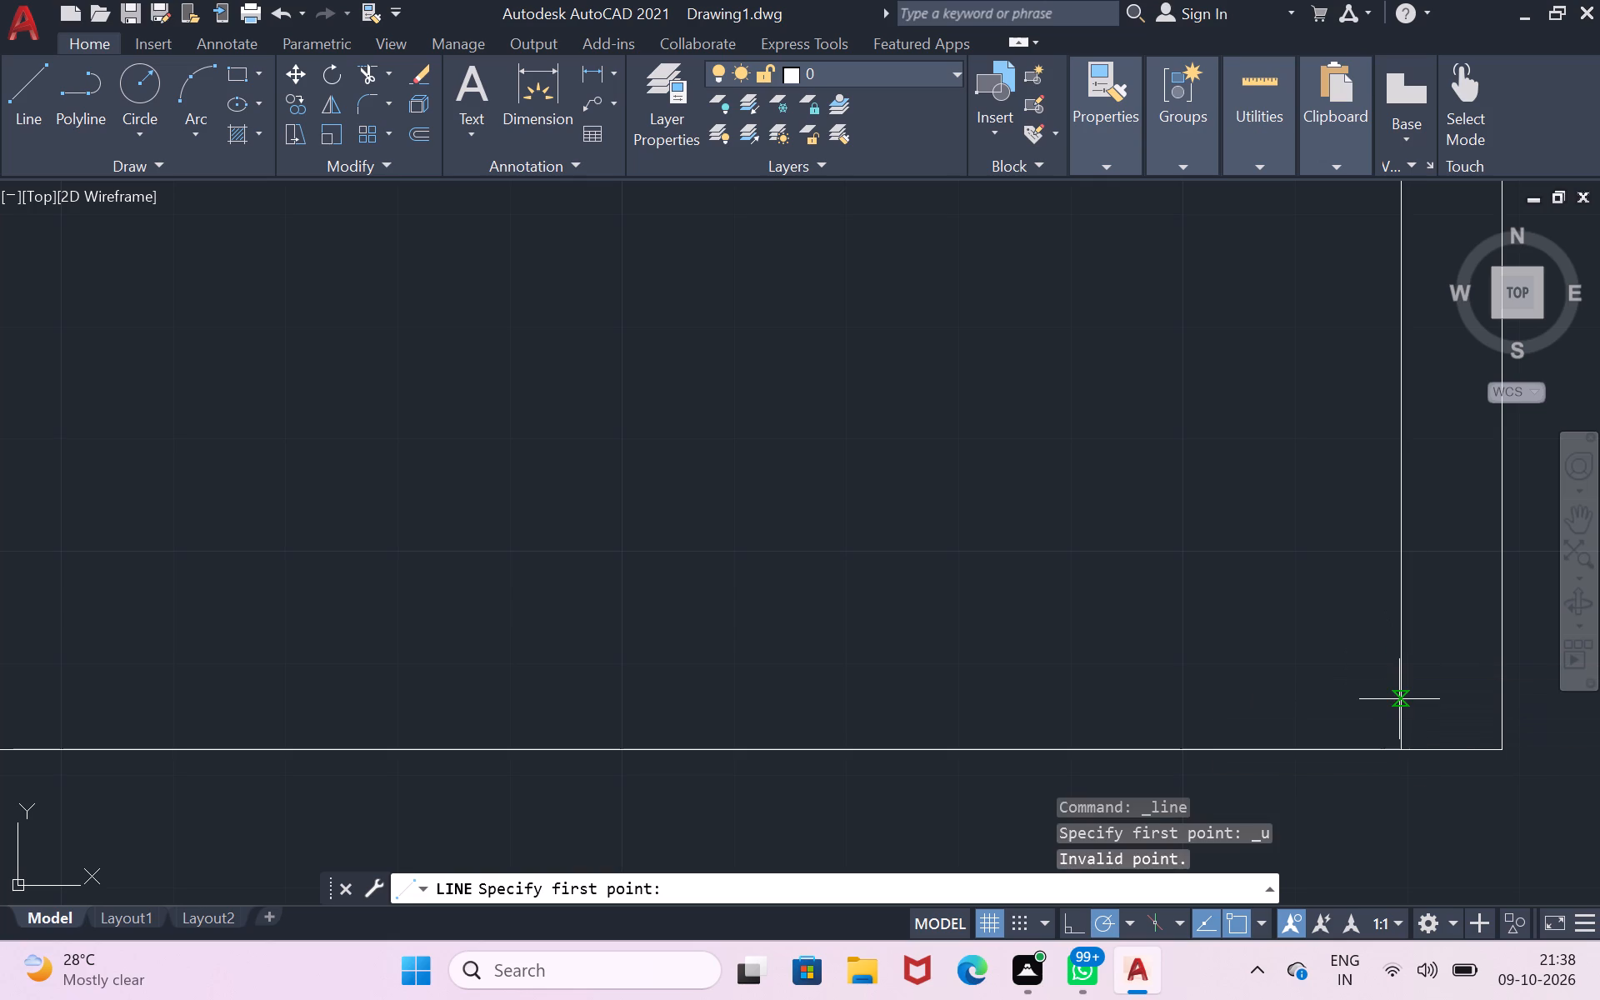
pyautogui.hotkey('ctrl', 'z')
pyautogui.press('Escape')
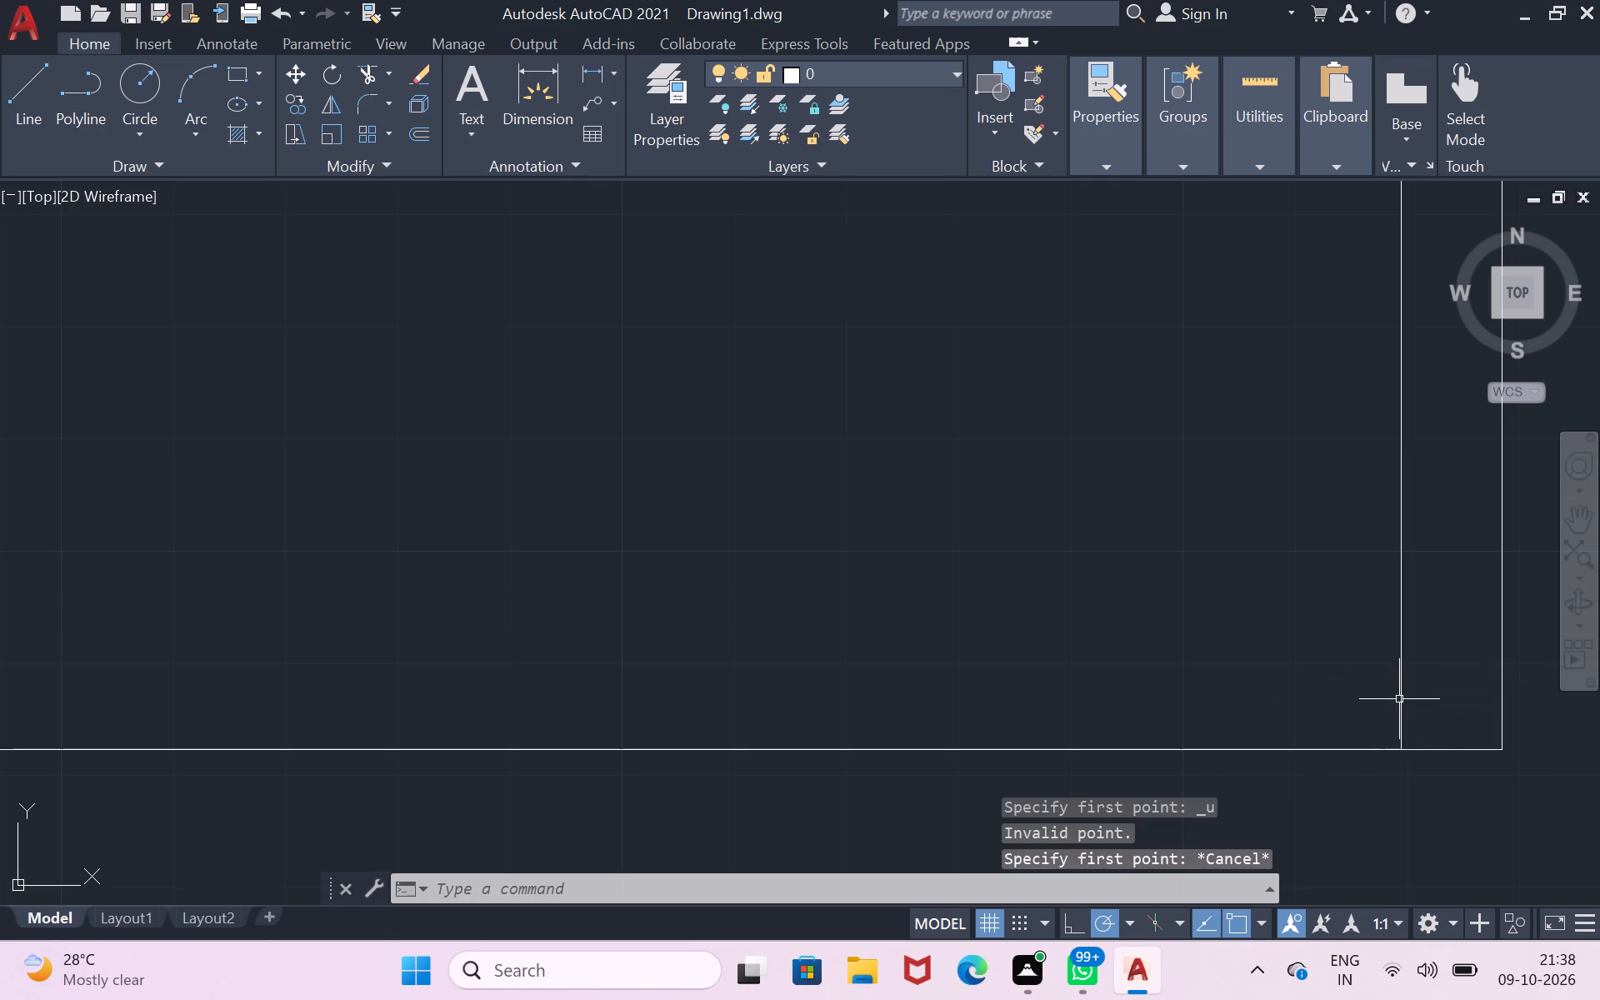
pyautogui.scroll(-2, 1399, 699)
pyautogui.hotkey('ctrl', 'z')
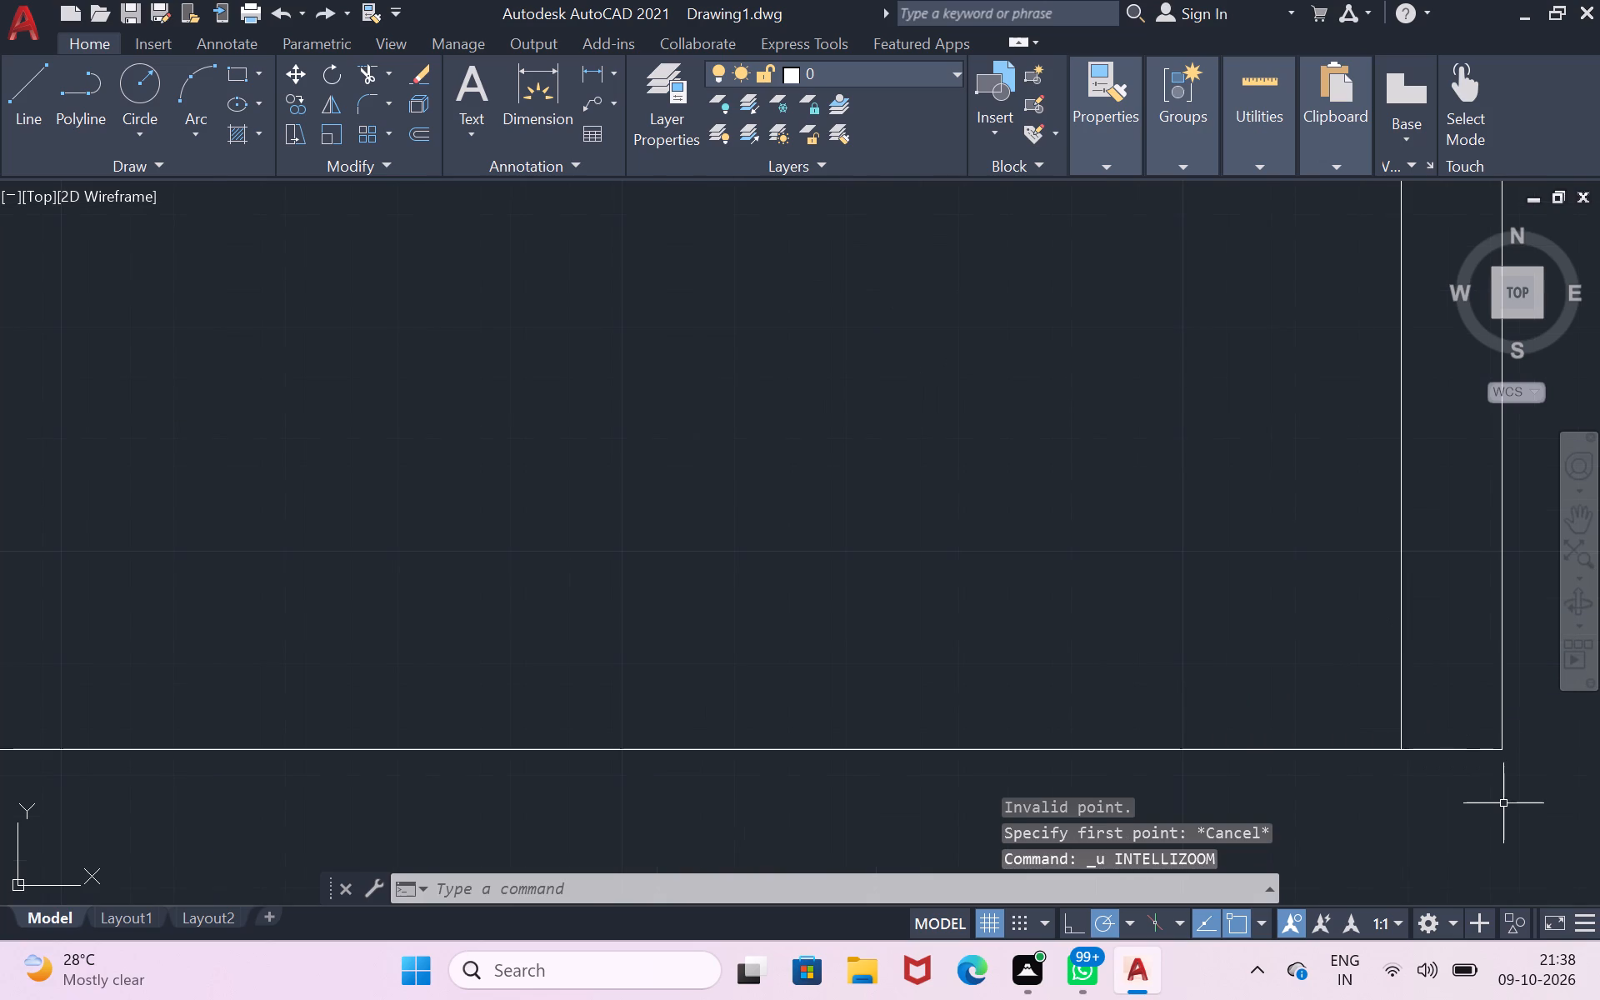
pyautogui.hotkey('ctrl', 'z')
pyautogui.hotkey('ctrl', 'z')
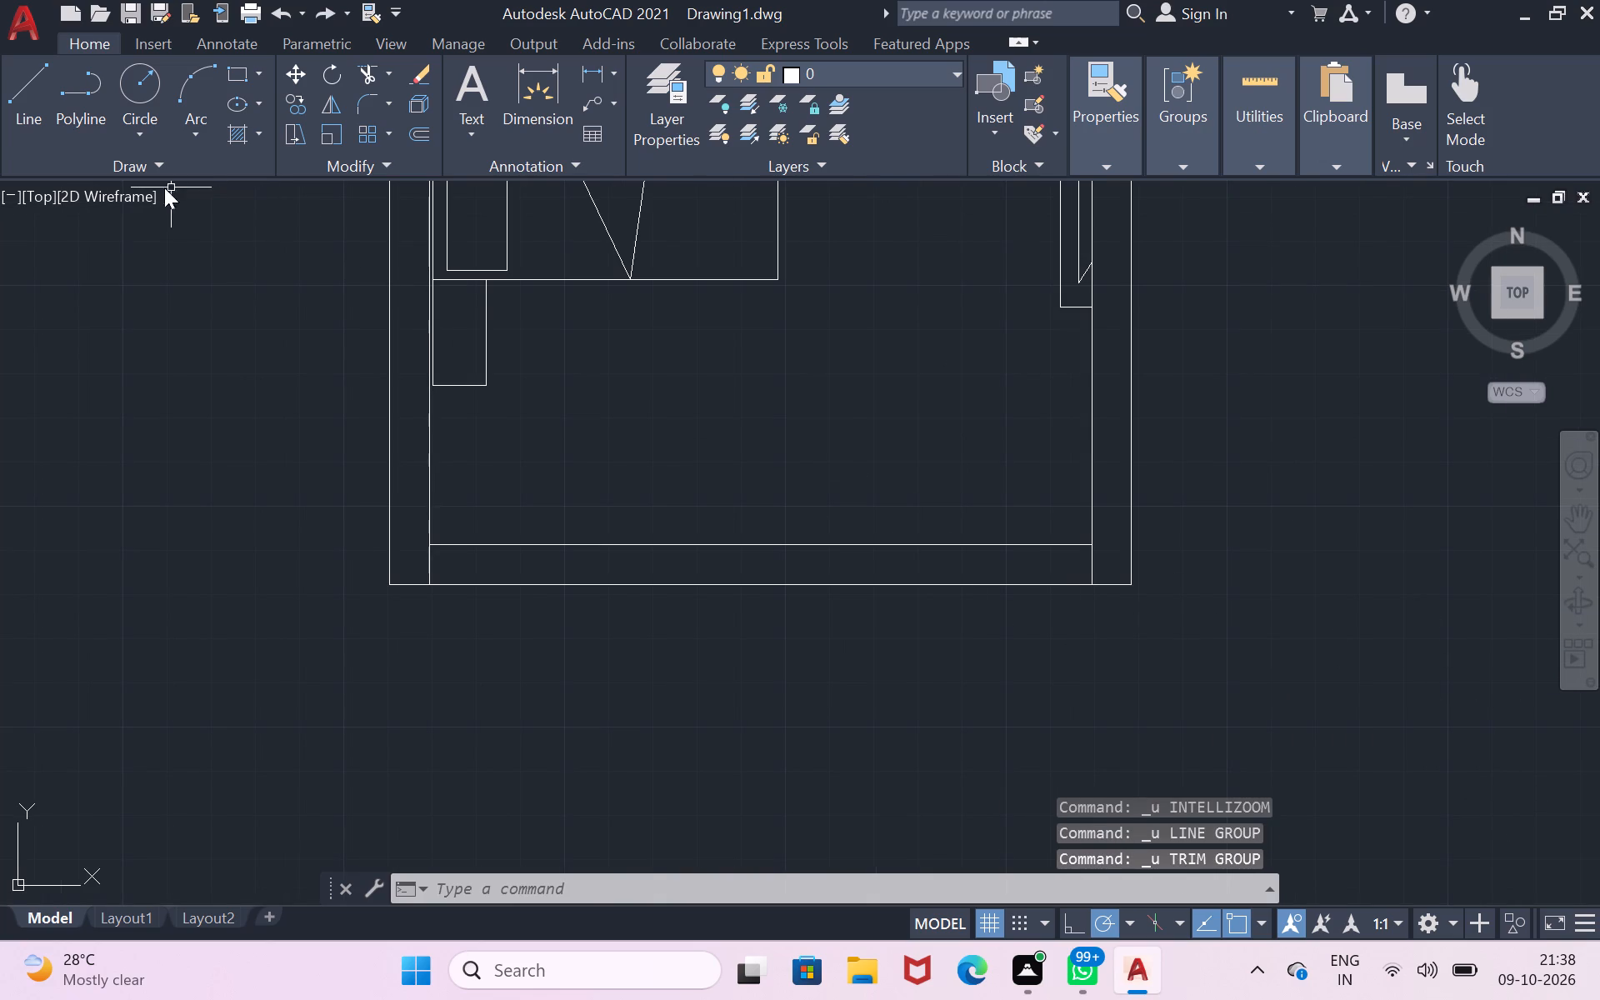
# Draw a jamb at the room's southeast inner corner, 4" west along the south wall's inner line and 9" down to the outer line.
pyautogui.click(10, 67)
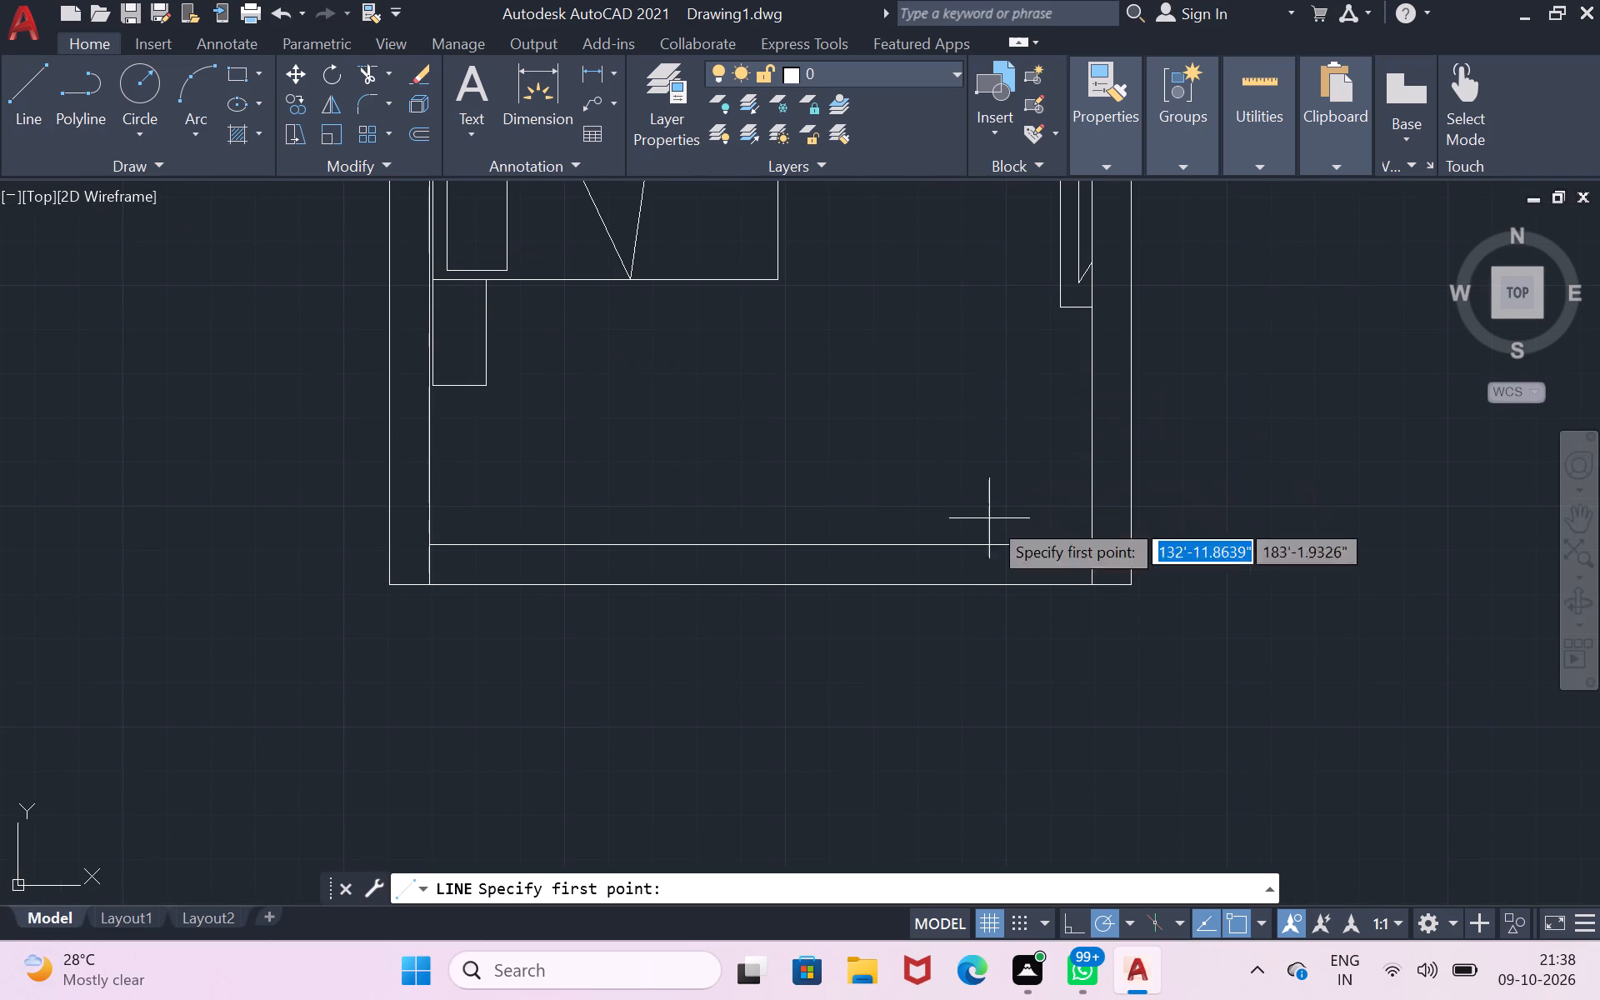
pyautogui.click(1080, 544)
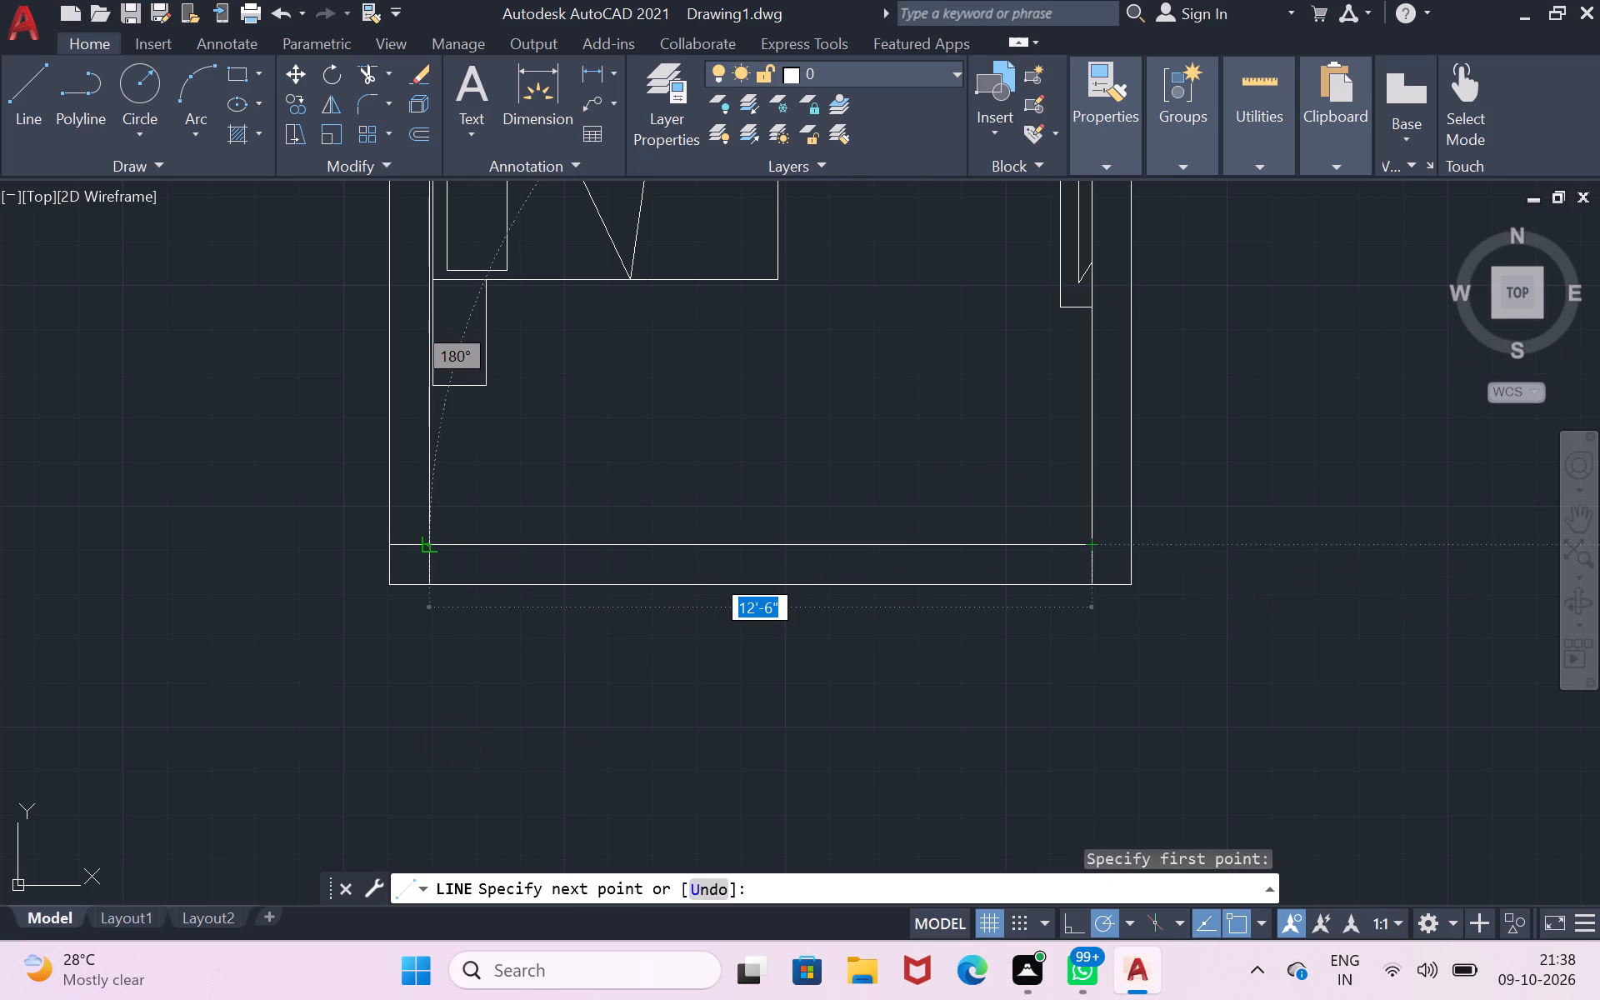
pyautogui.write('4"')
pyautogui.press('Return')
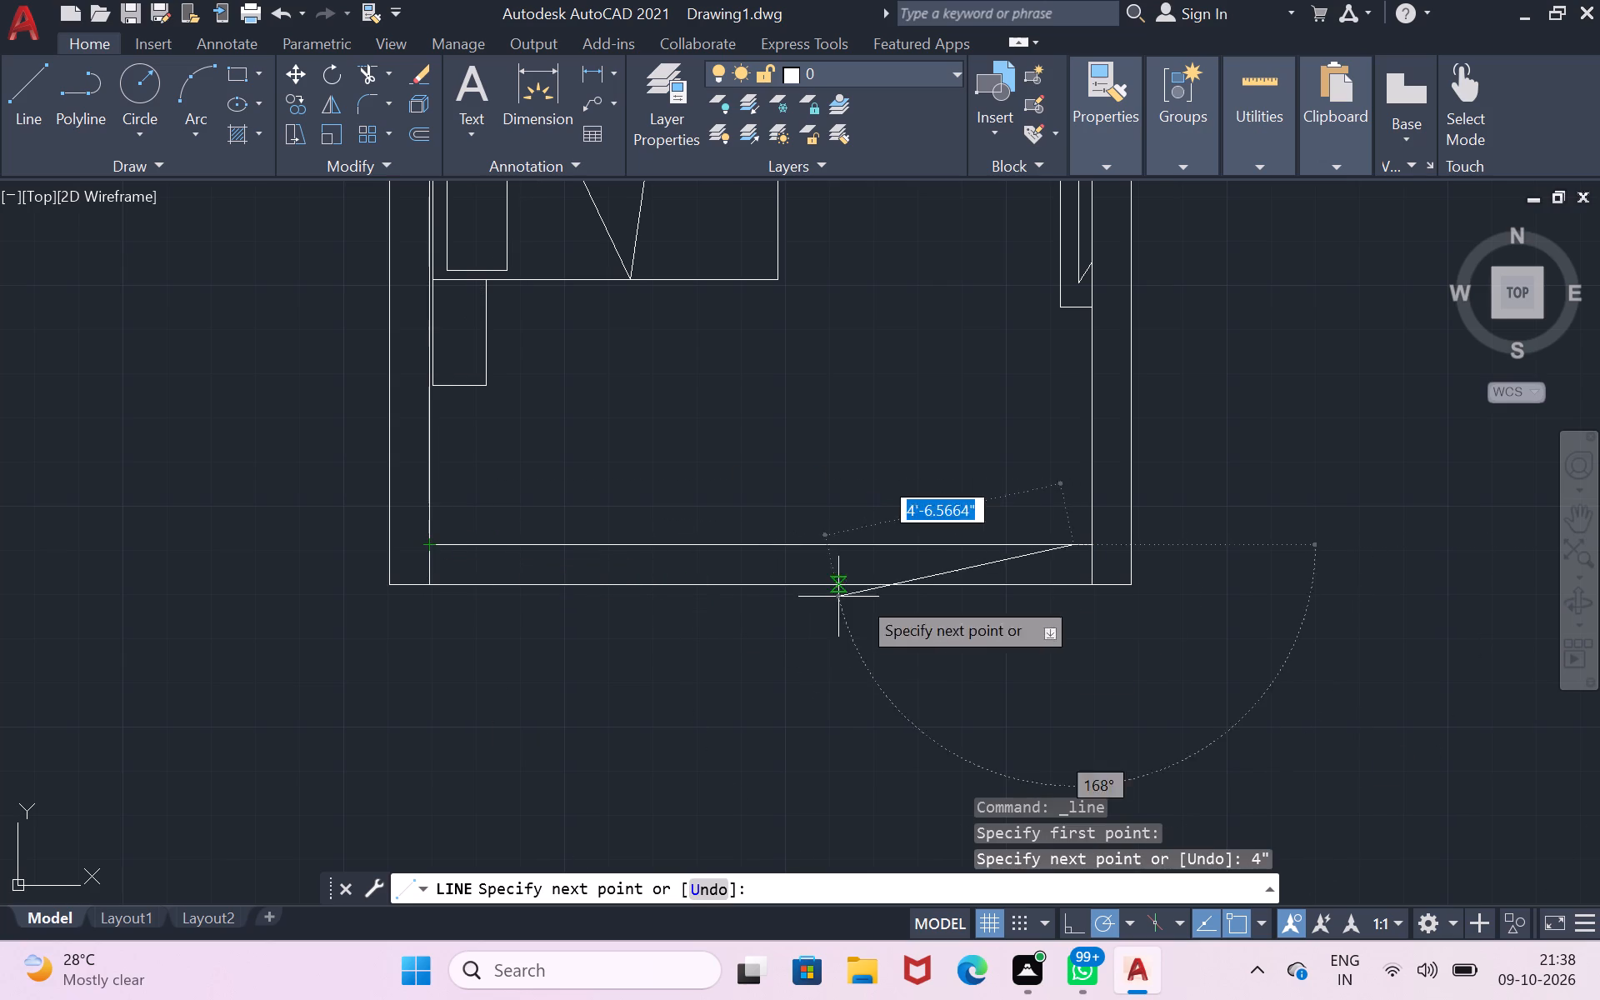
pyautogui.click(1075, 578)
pyautogui.press('Return')
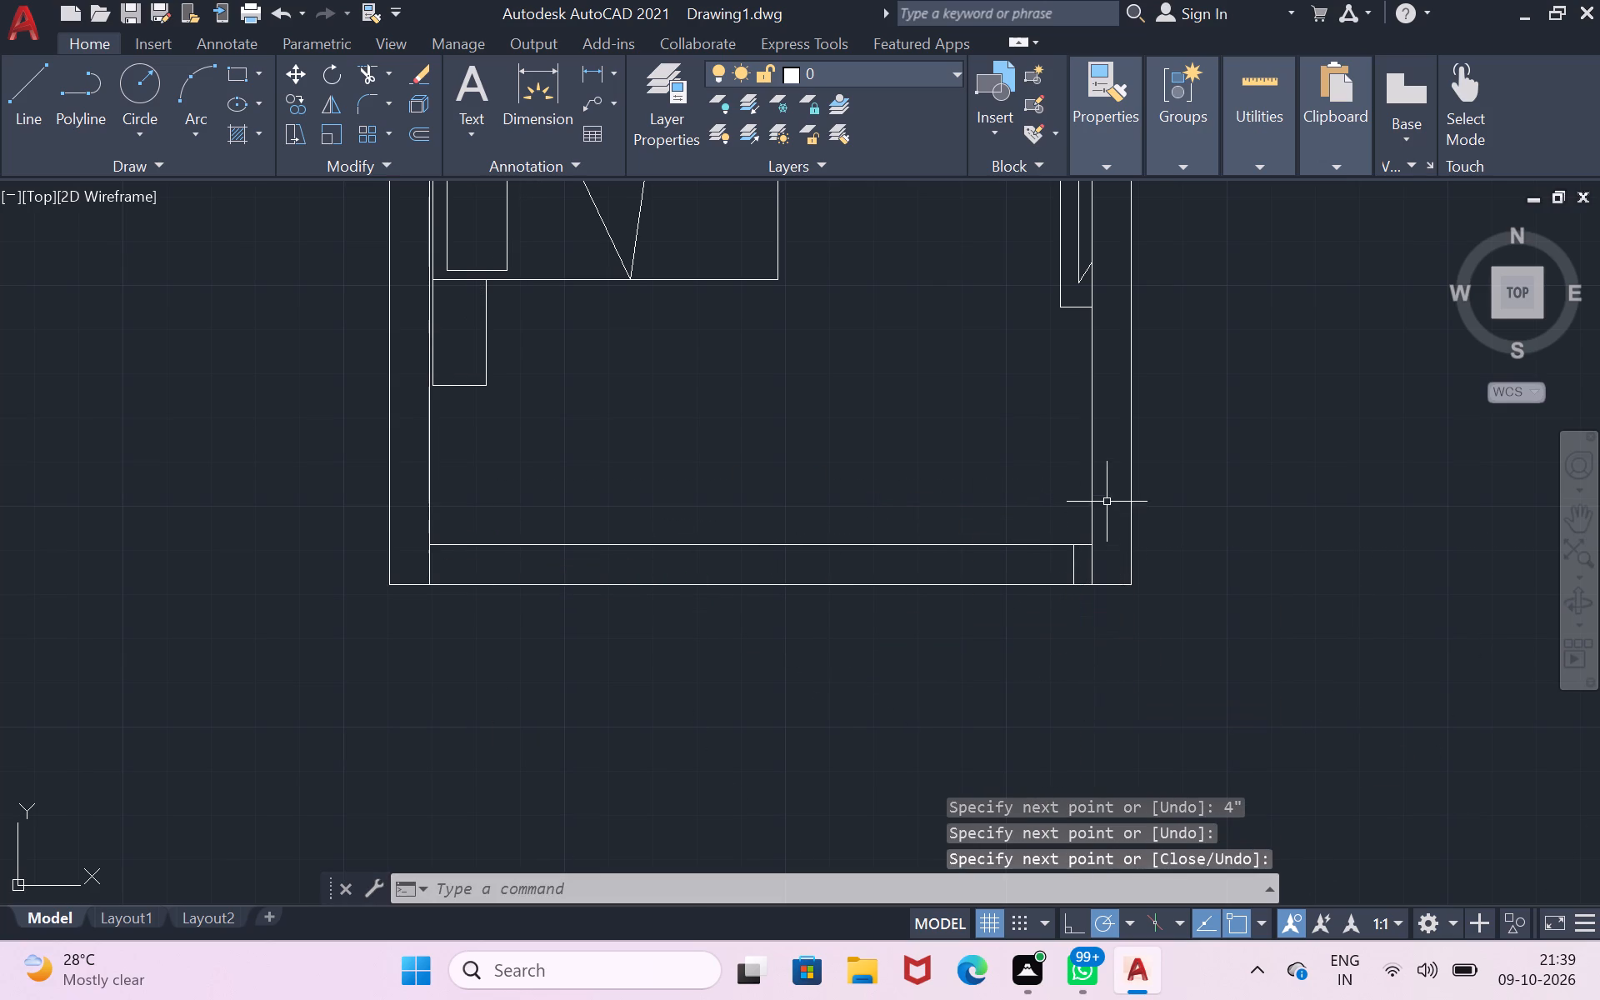
# Trim the south wall's inner line west of the jamb and the east inner wall line where it crosses the south wall.
pyautogui.click(372, 82)
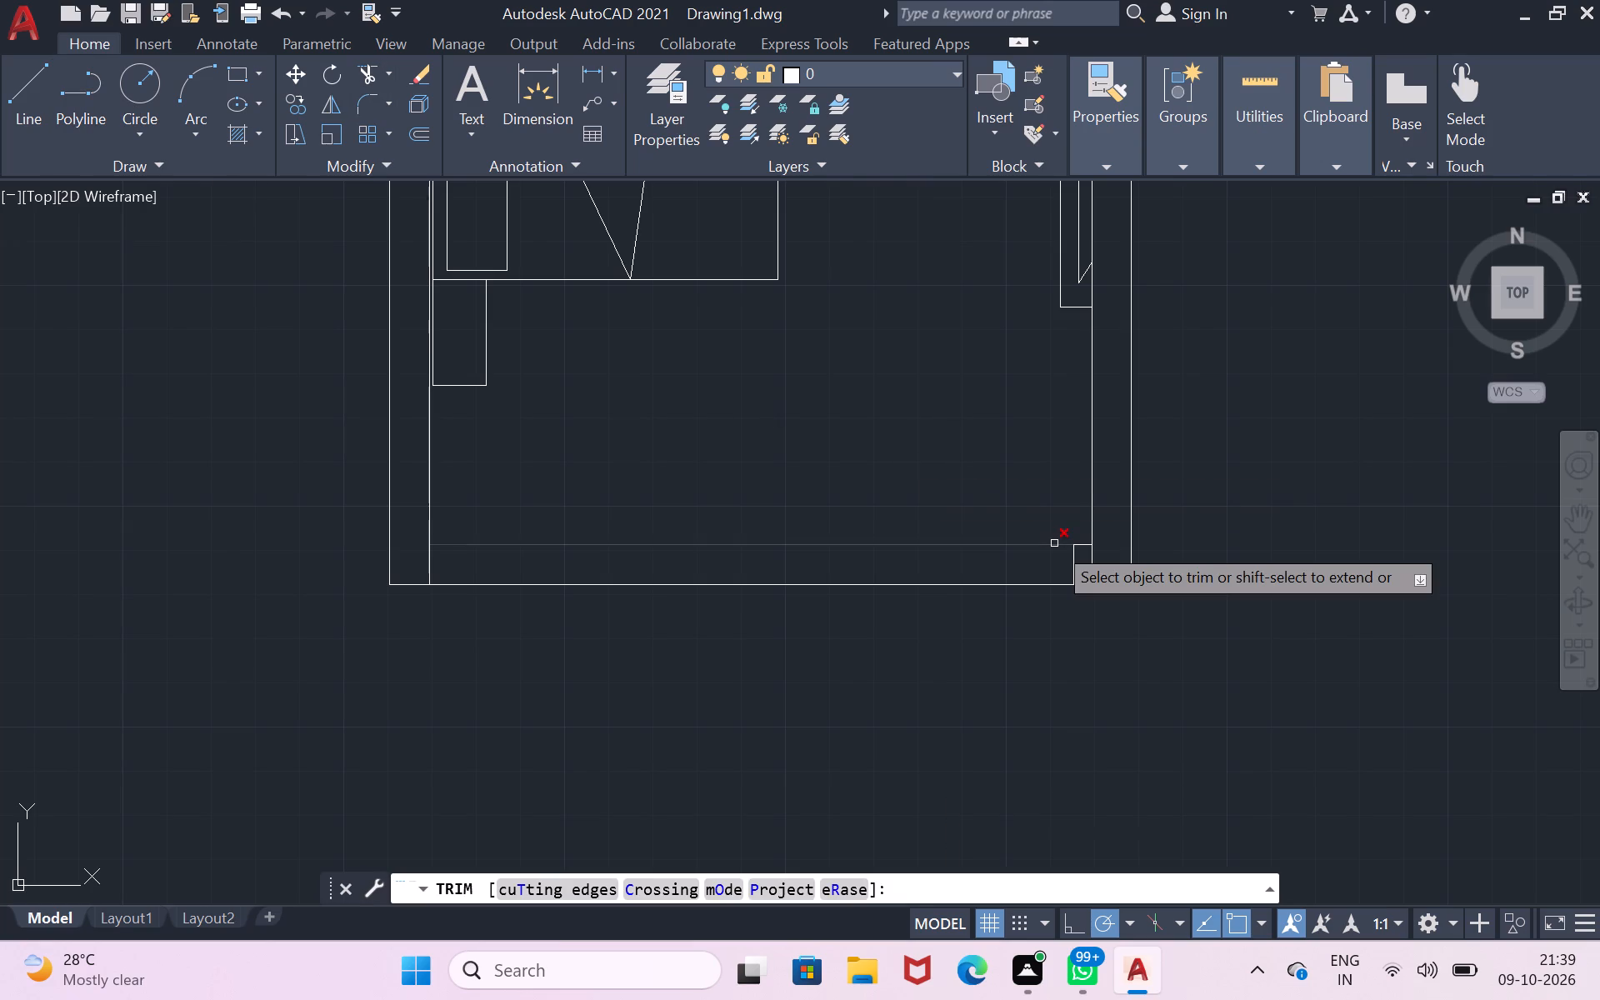
pyautogui.doubleClick(1054, 543)
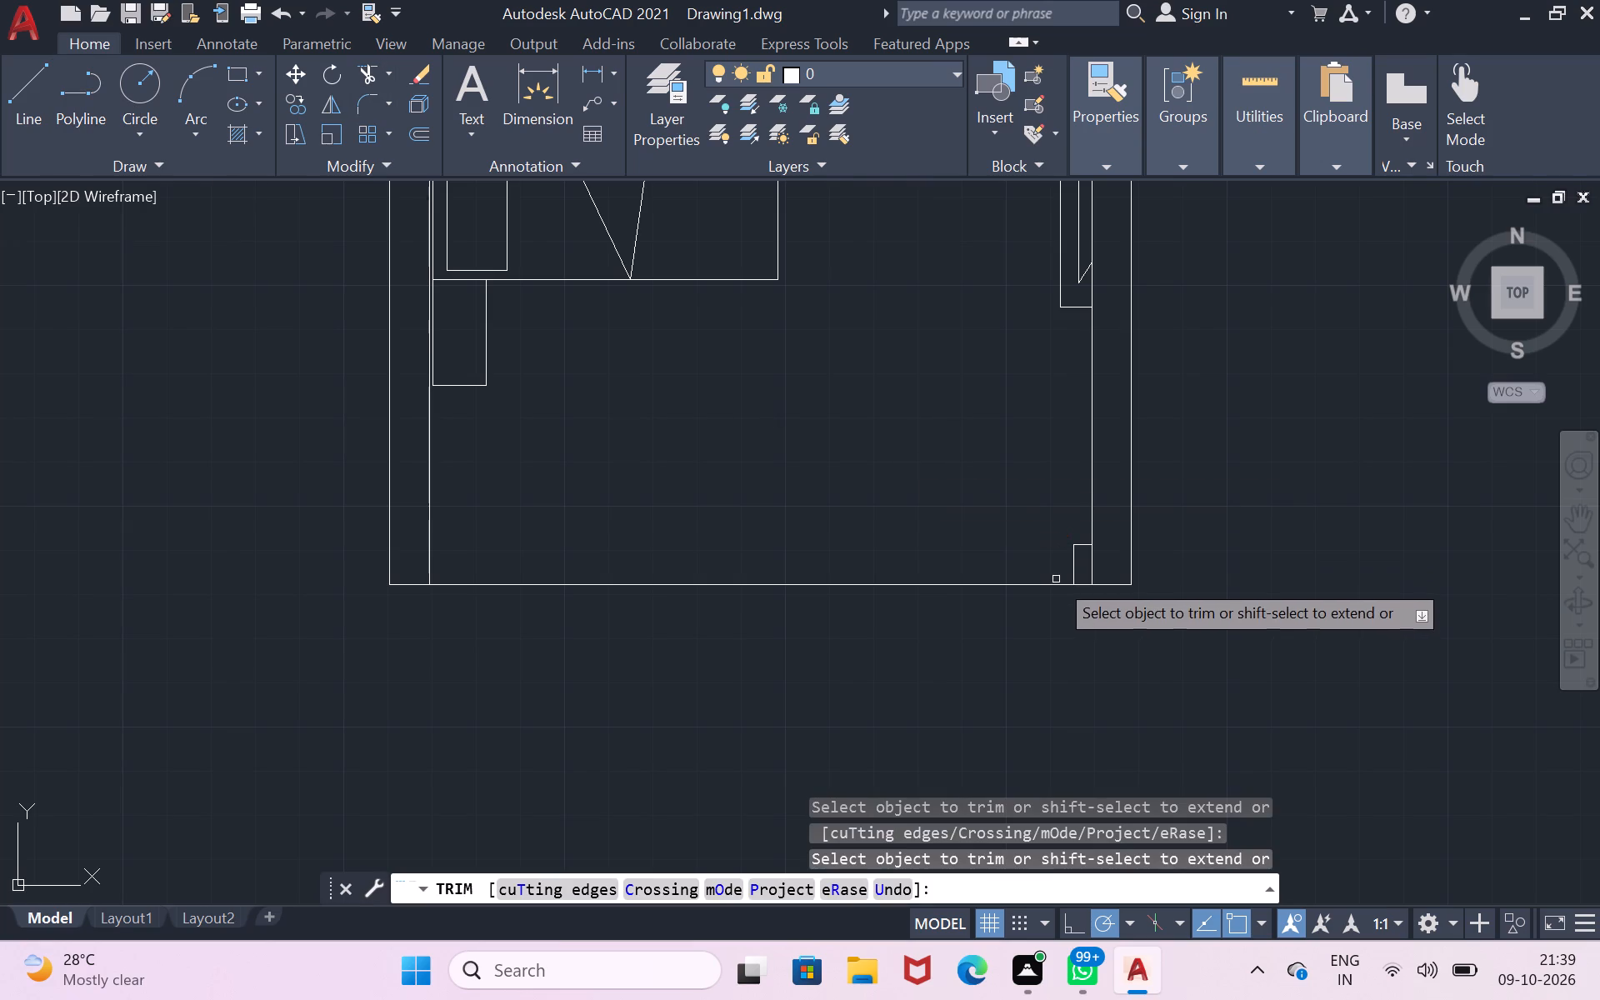
pyautogui.click(1095, 556)
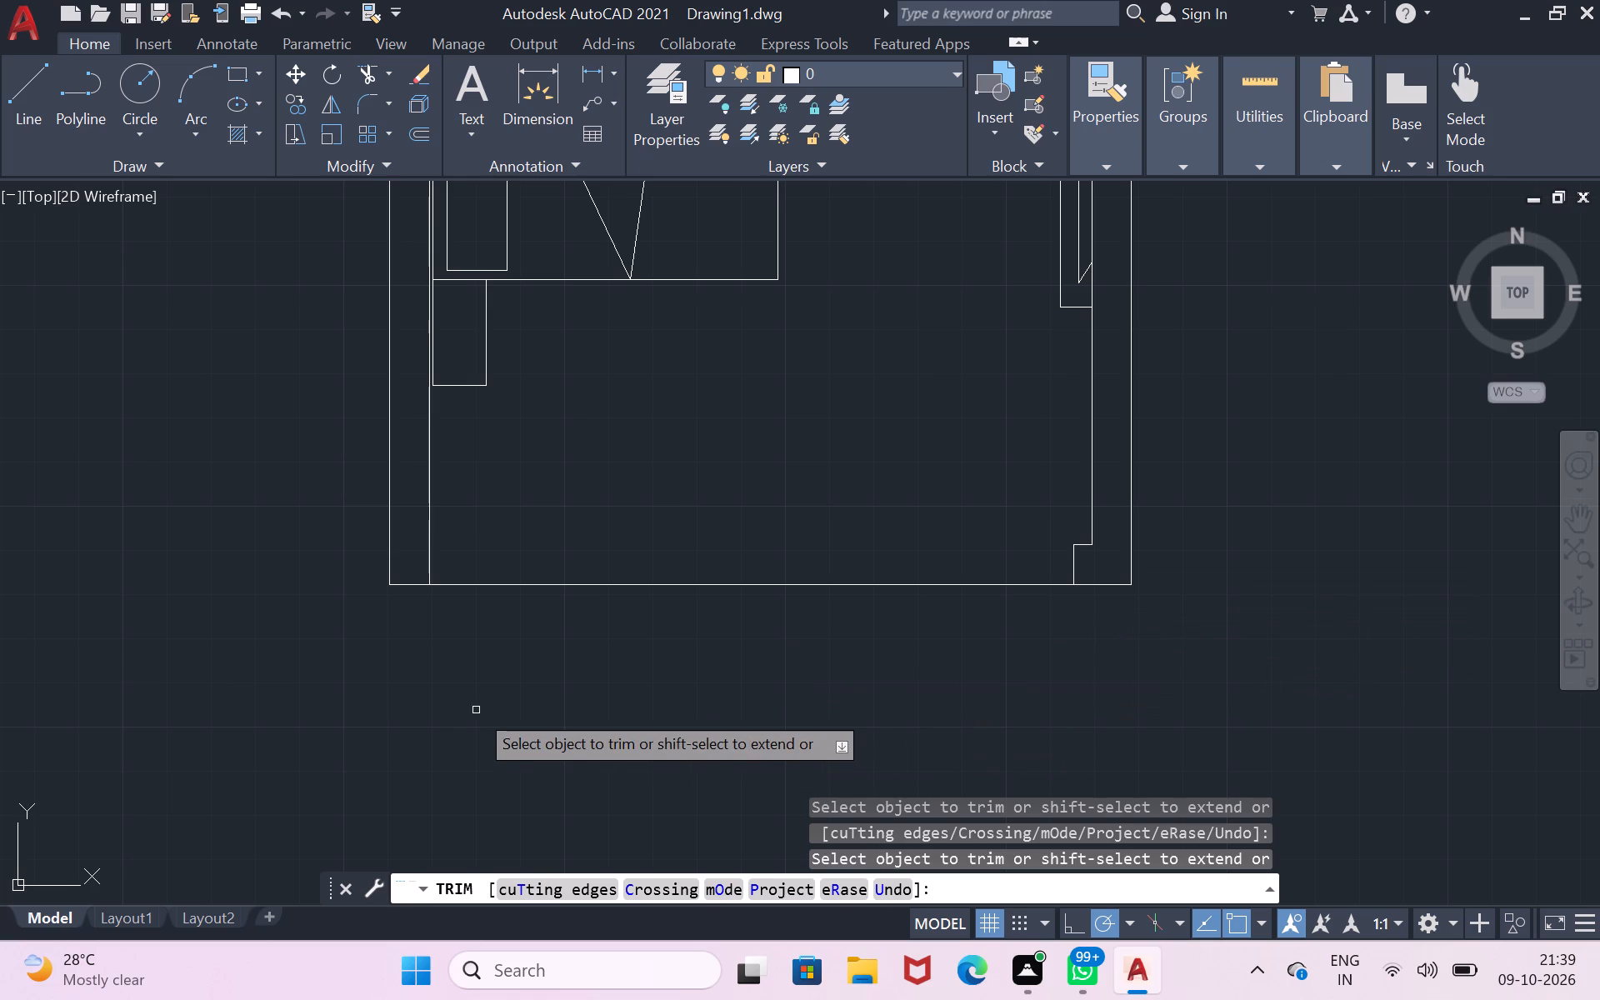
# Draw a step from the jamb's foot on the outer line: 4.5" up, 2" west, and back down to the outer line.
pyautogui.scroll(1, 965, 557)
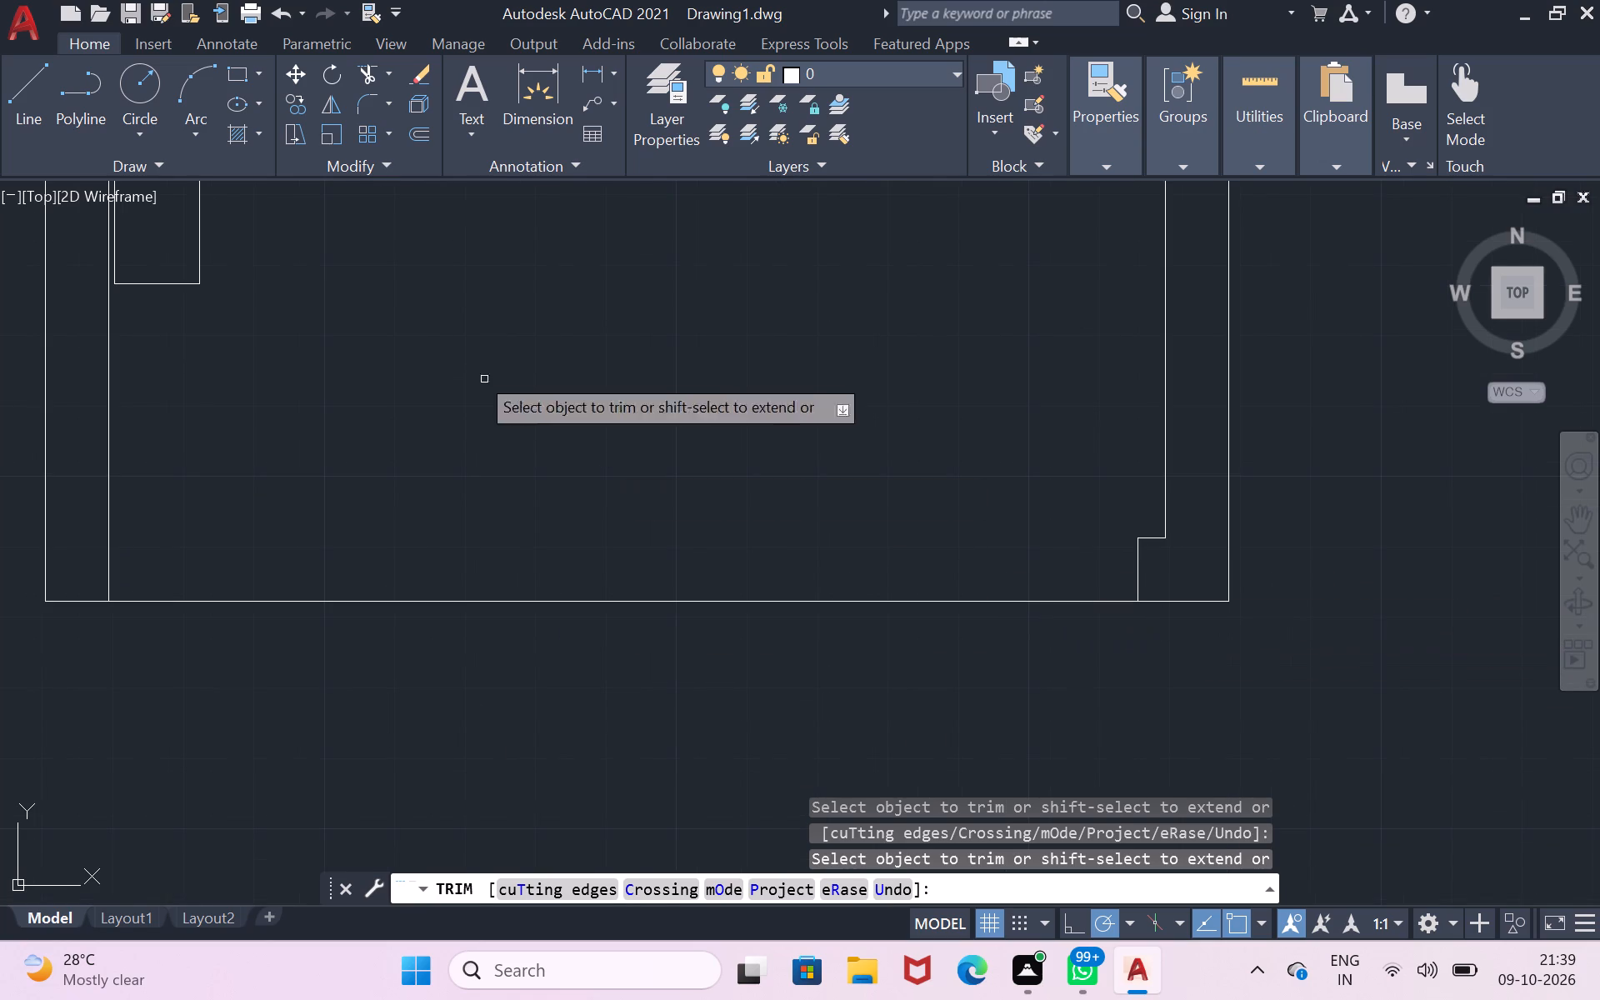
pyautogui.click(10, 144)
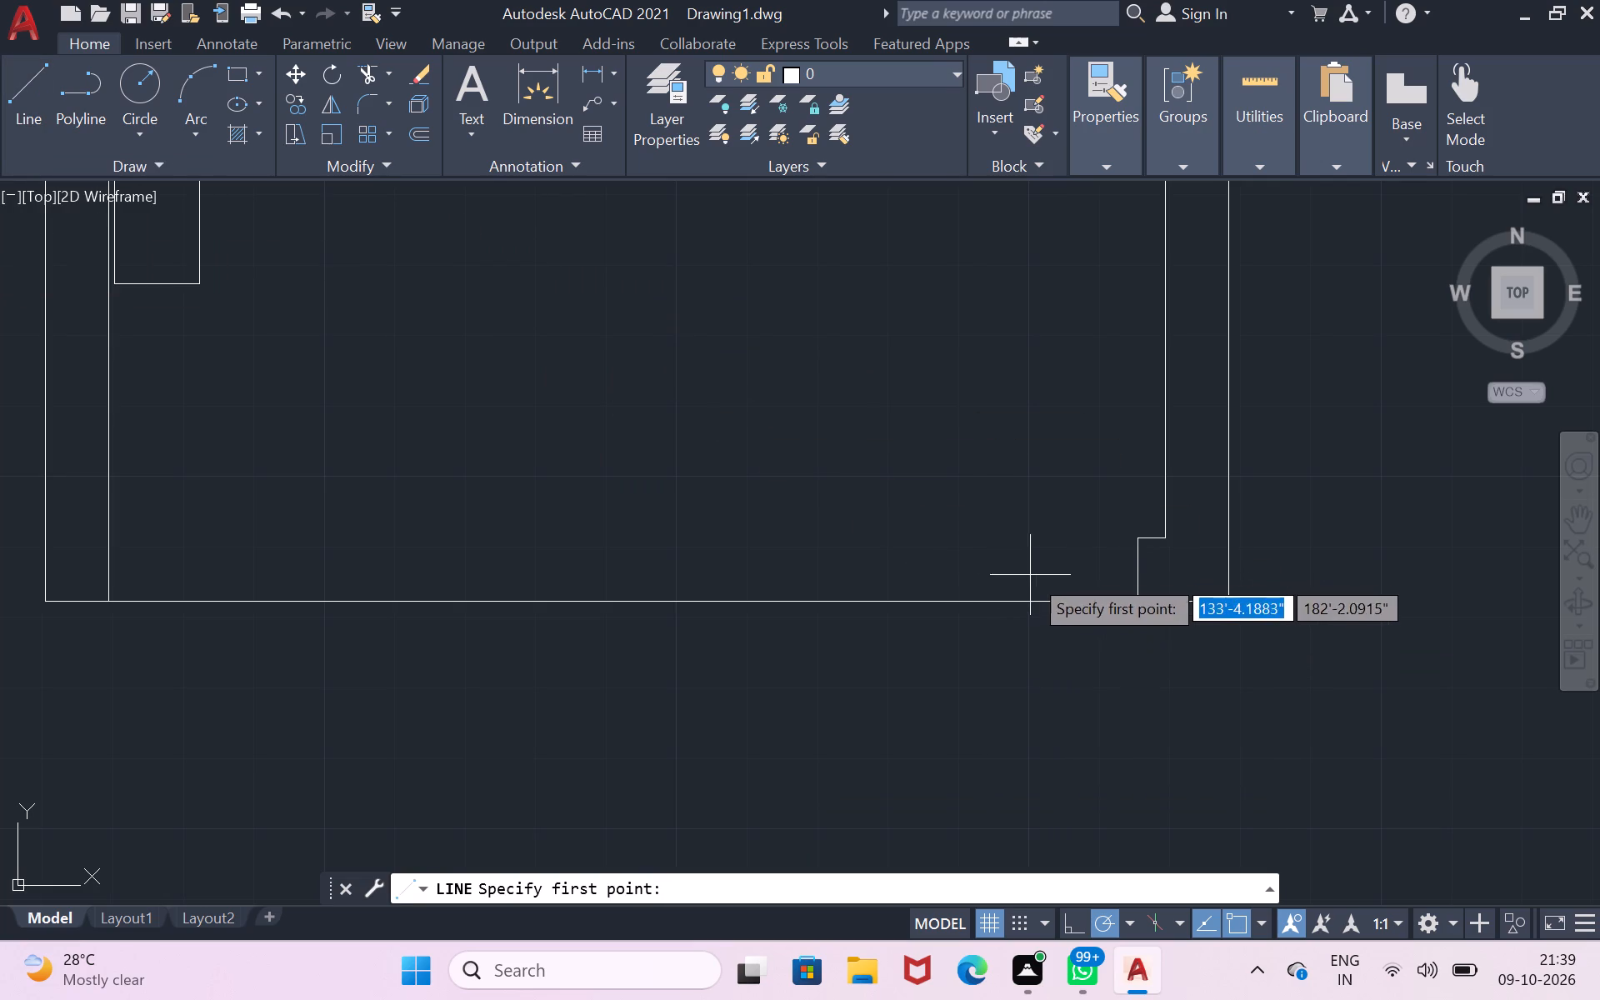
pyautogui.click(1136, 602)
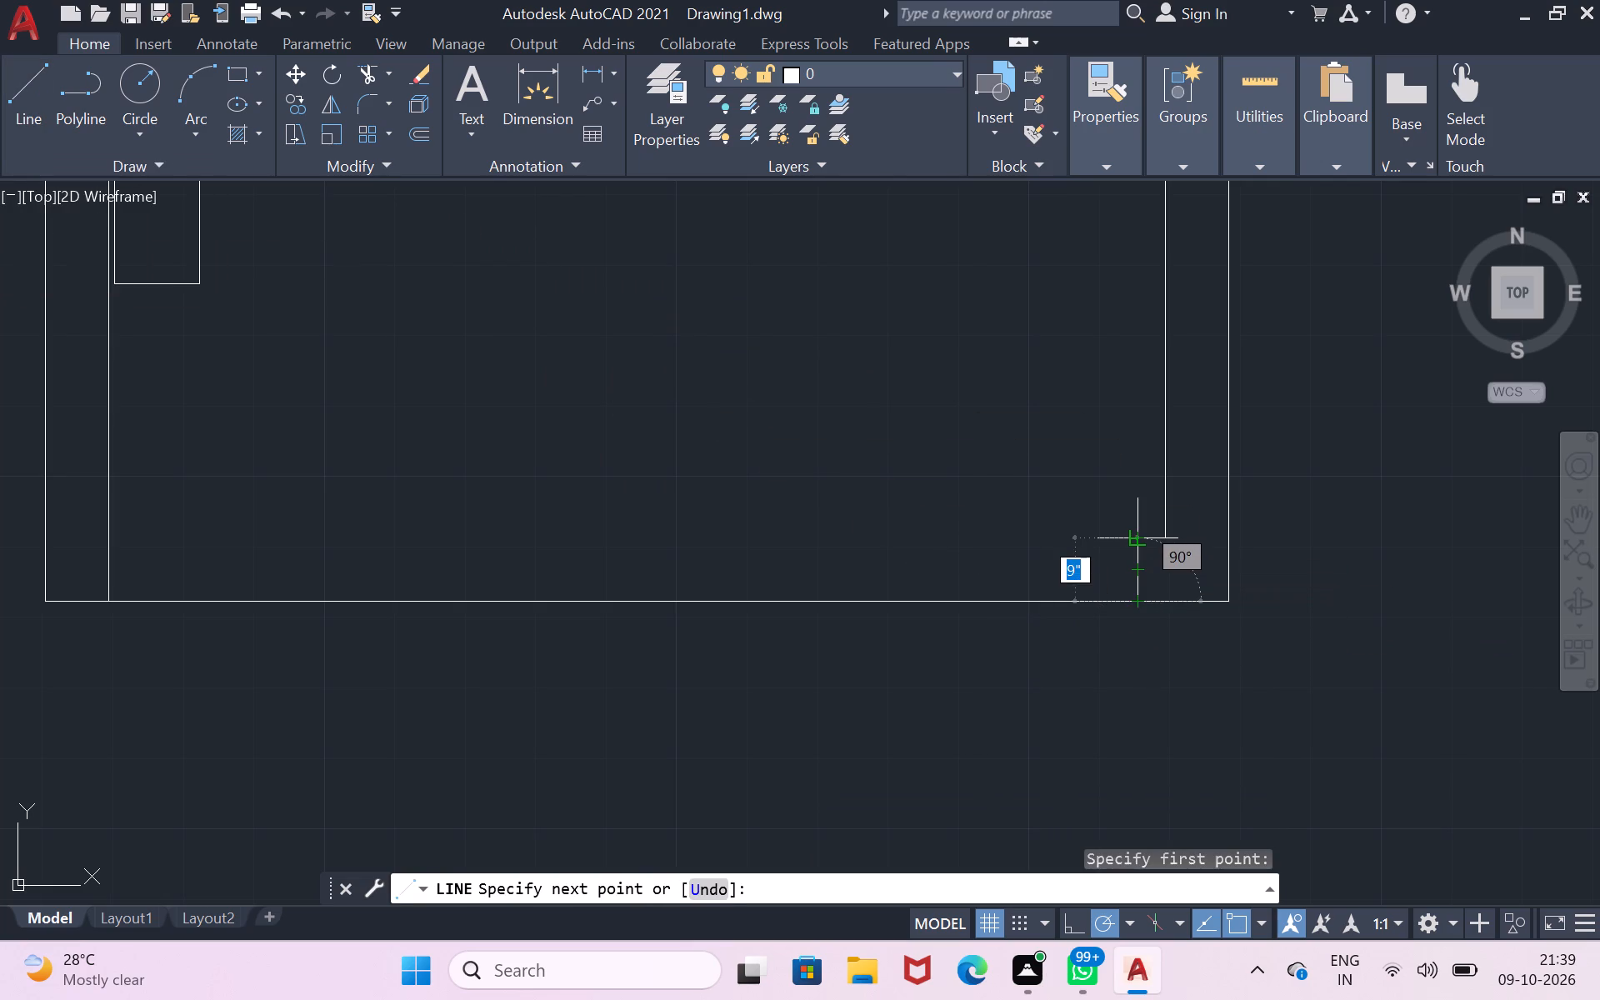
pyautogui.press('4')
pyautogui.write('.5"')
pyautogui.press('Return')
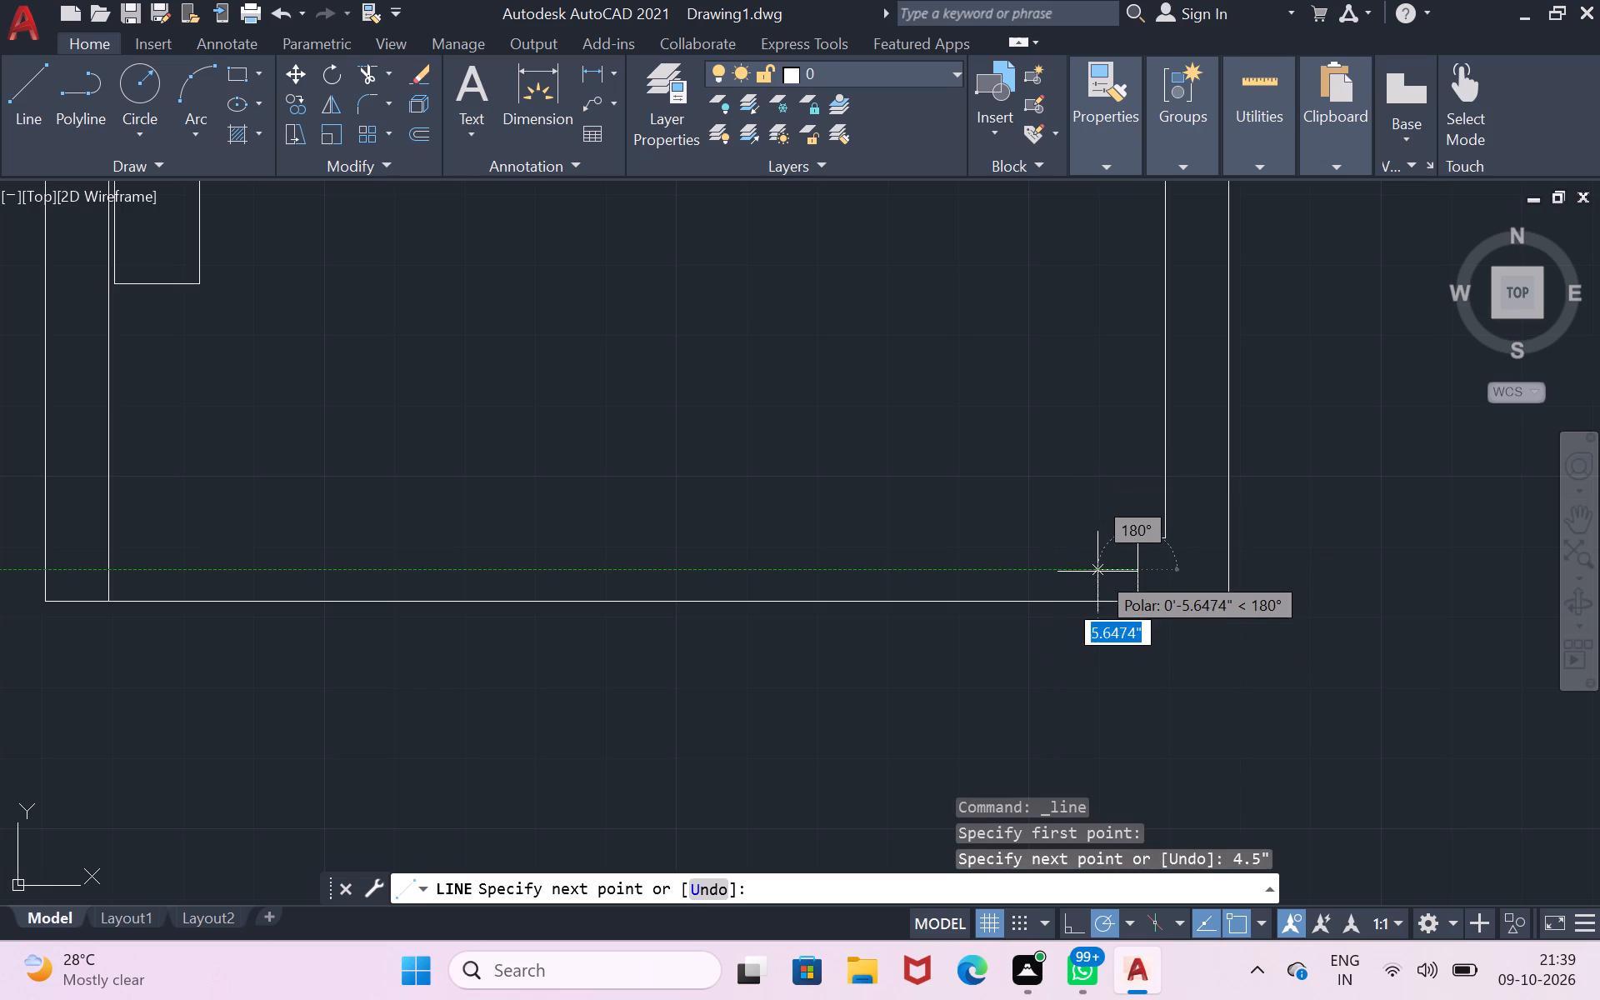
pyautogui.press('2')
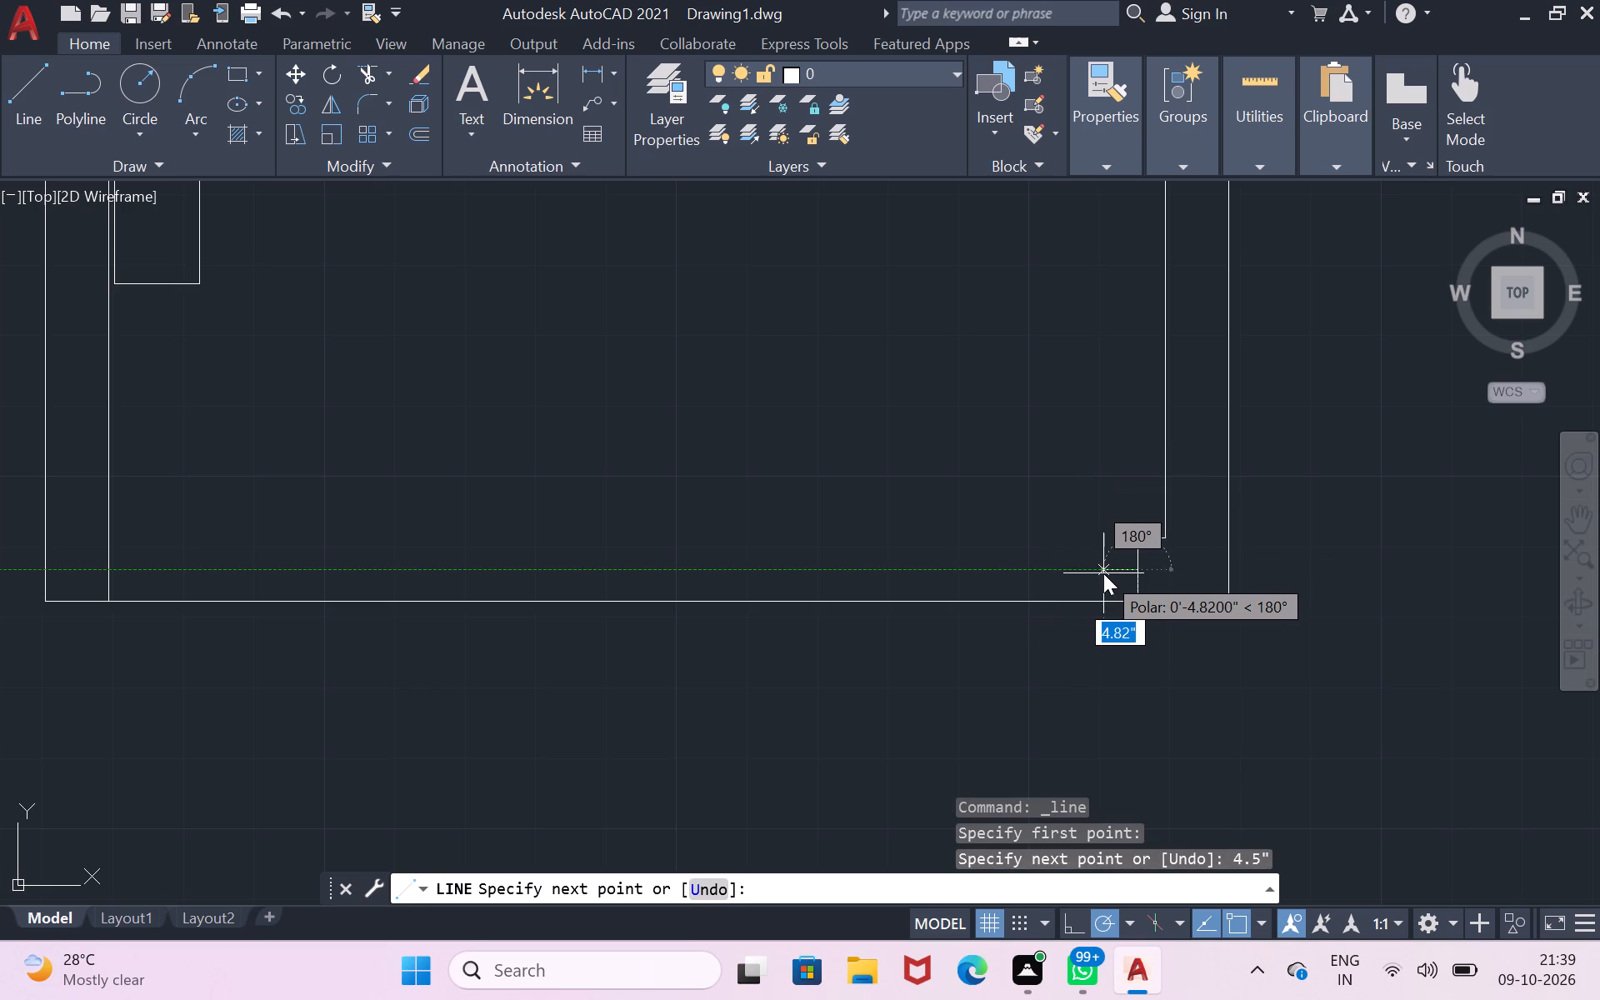
pyautogui.hotkey('shift', '"')
pyautogui.press('Return')
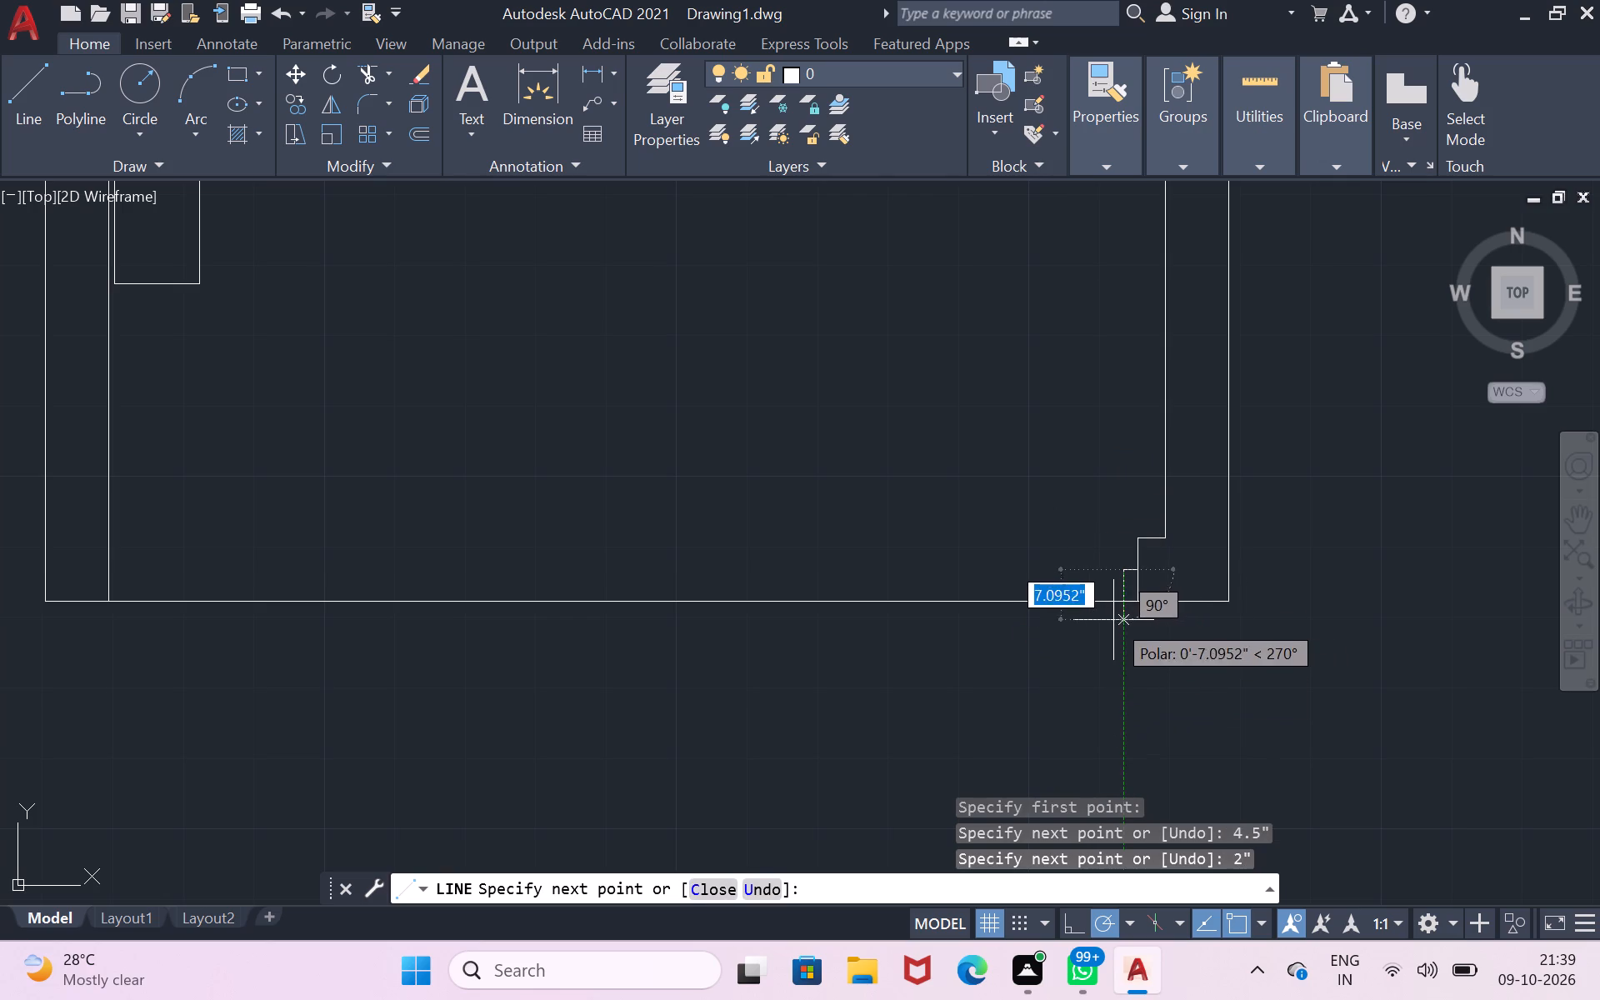
pyautogui.click(1116, 607)
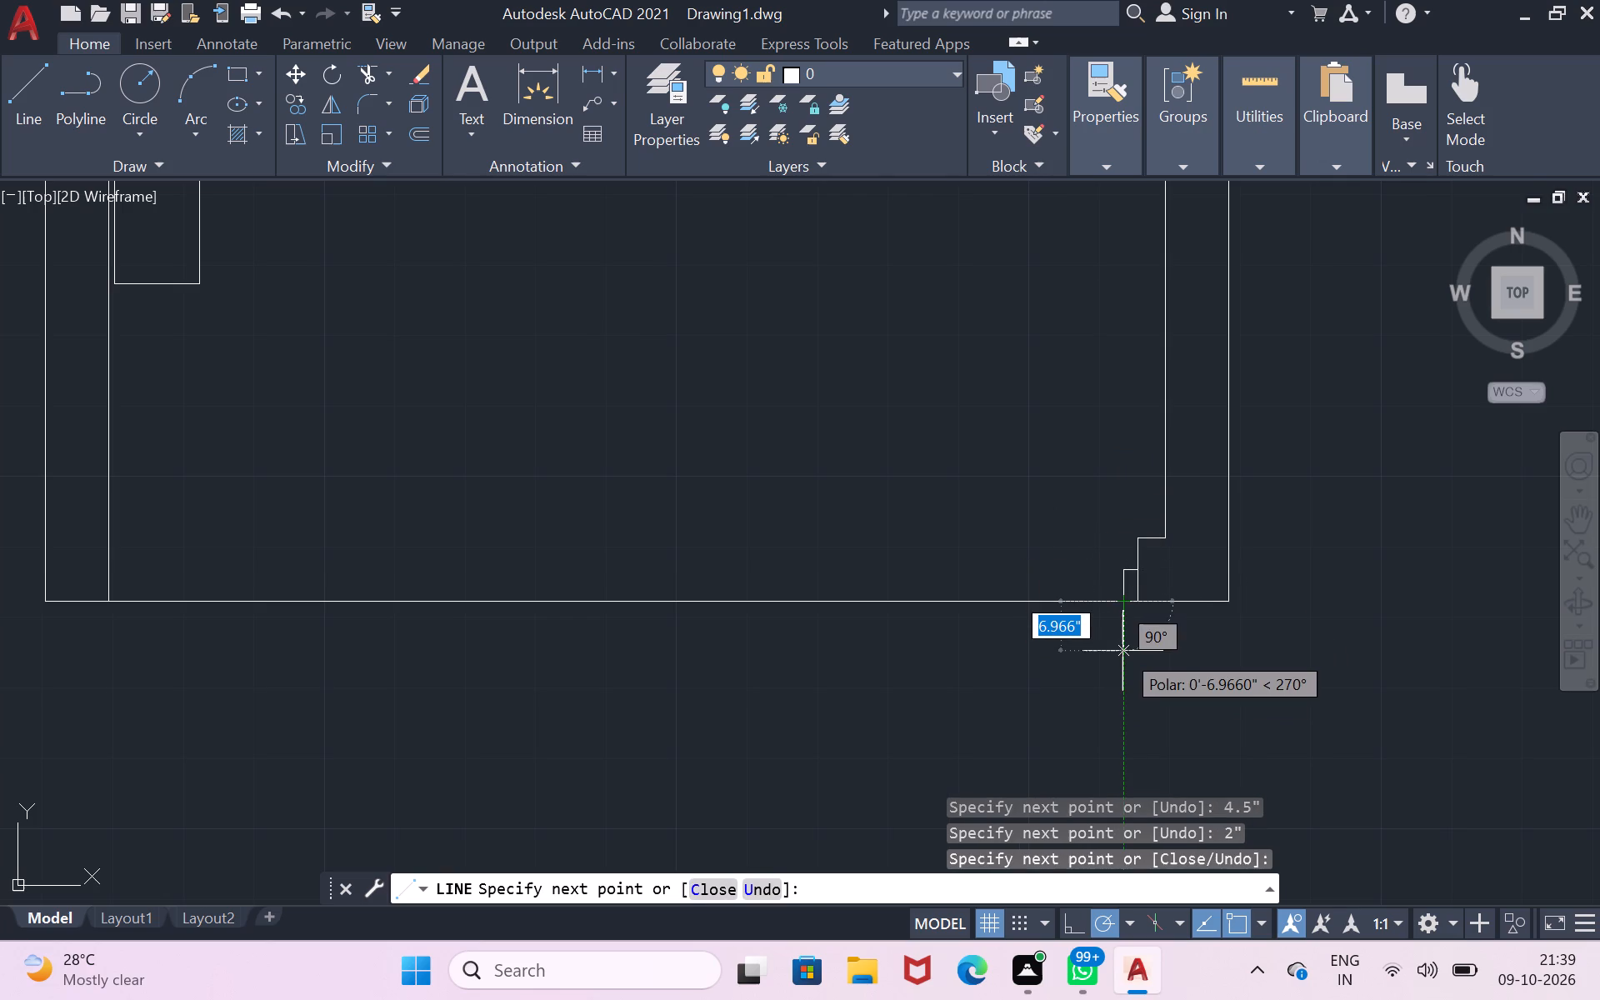
pyautogui.press('Return')
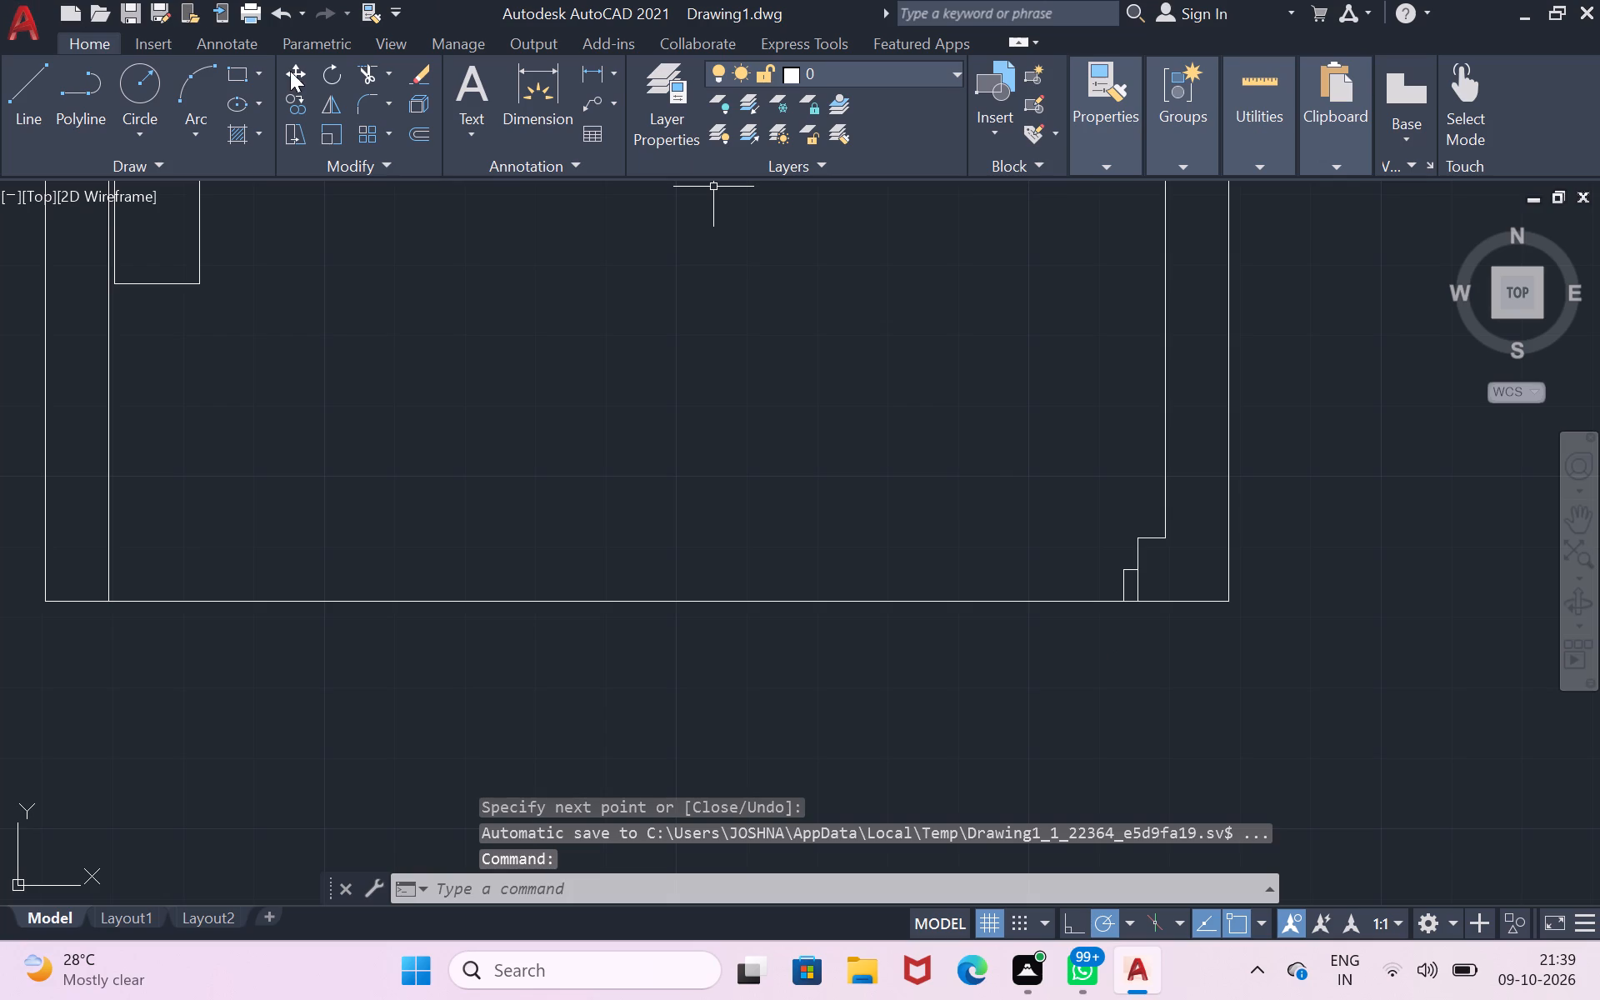
# Trim the lower part of the jamb line inside the new step to leave a stepped jamb profile.
pyautogui.click(371, 68)
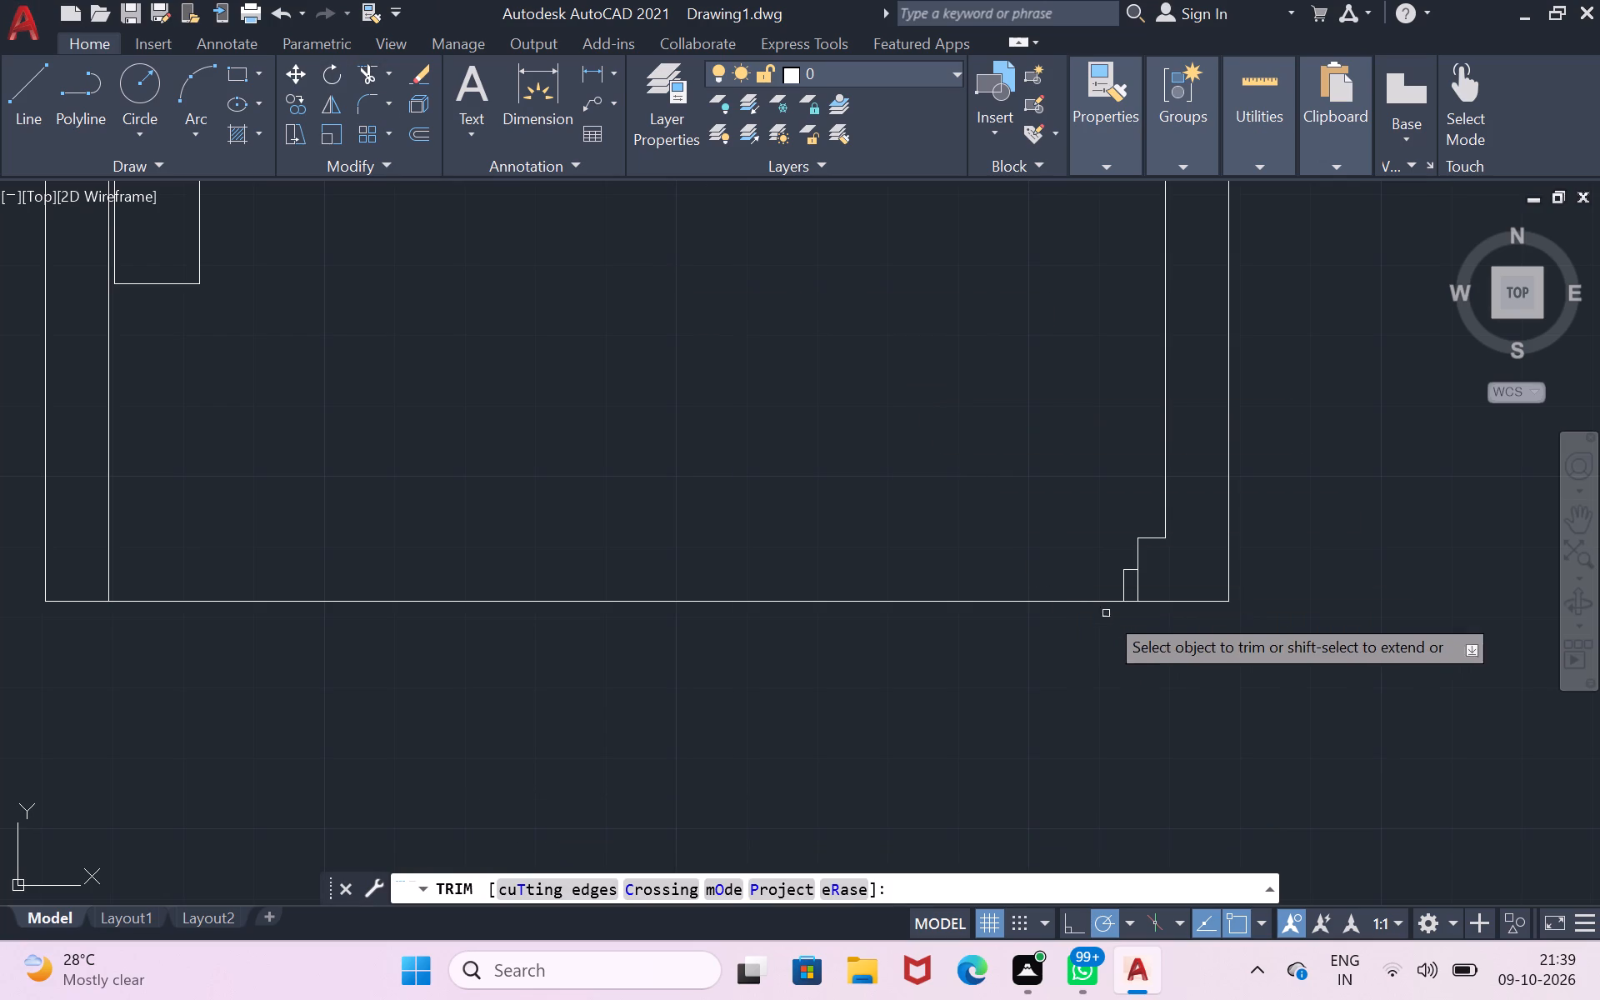
pyautogui.click(1140, 592)
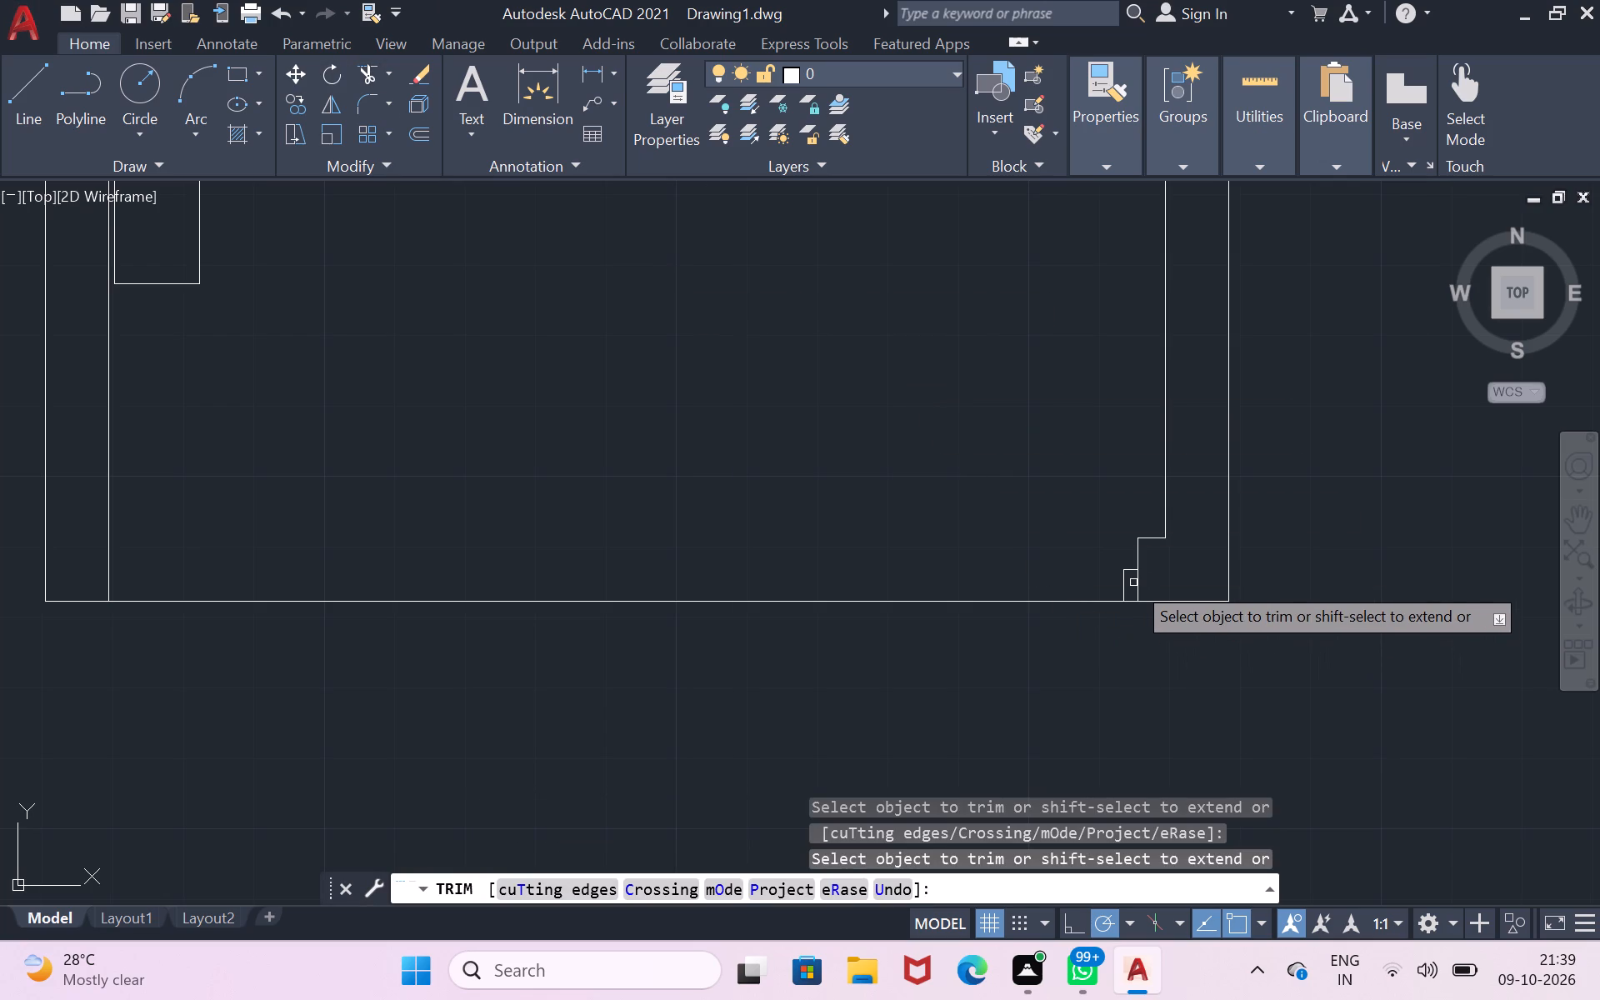
pyautogui.click(1135, 582)
pyautogui.scroll(-1, 1137, 582)
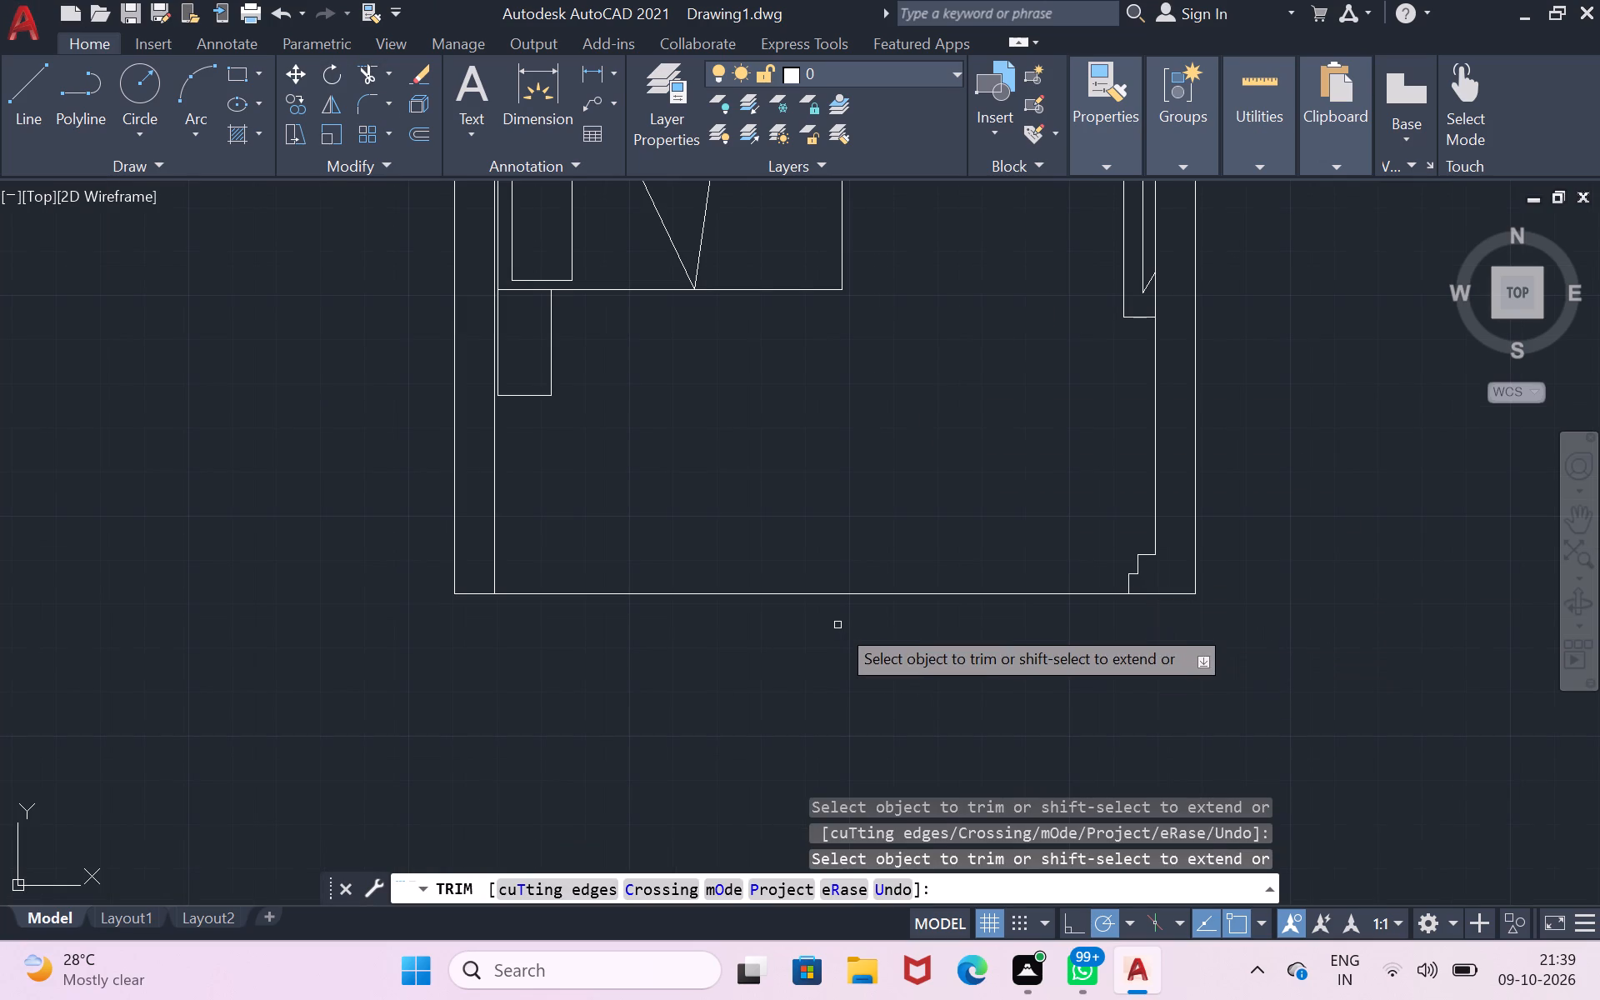
pyautogui.press('Return')
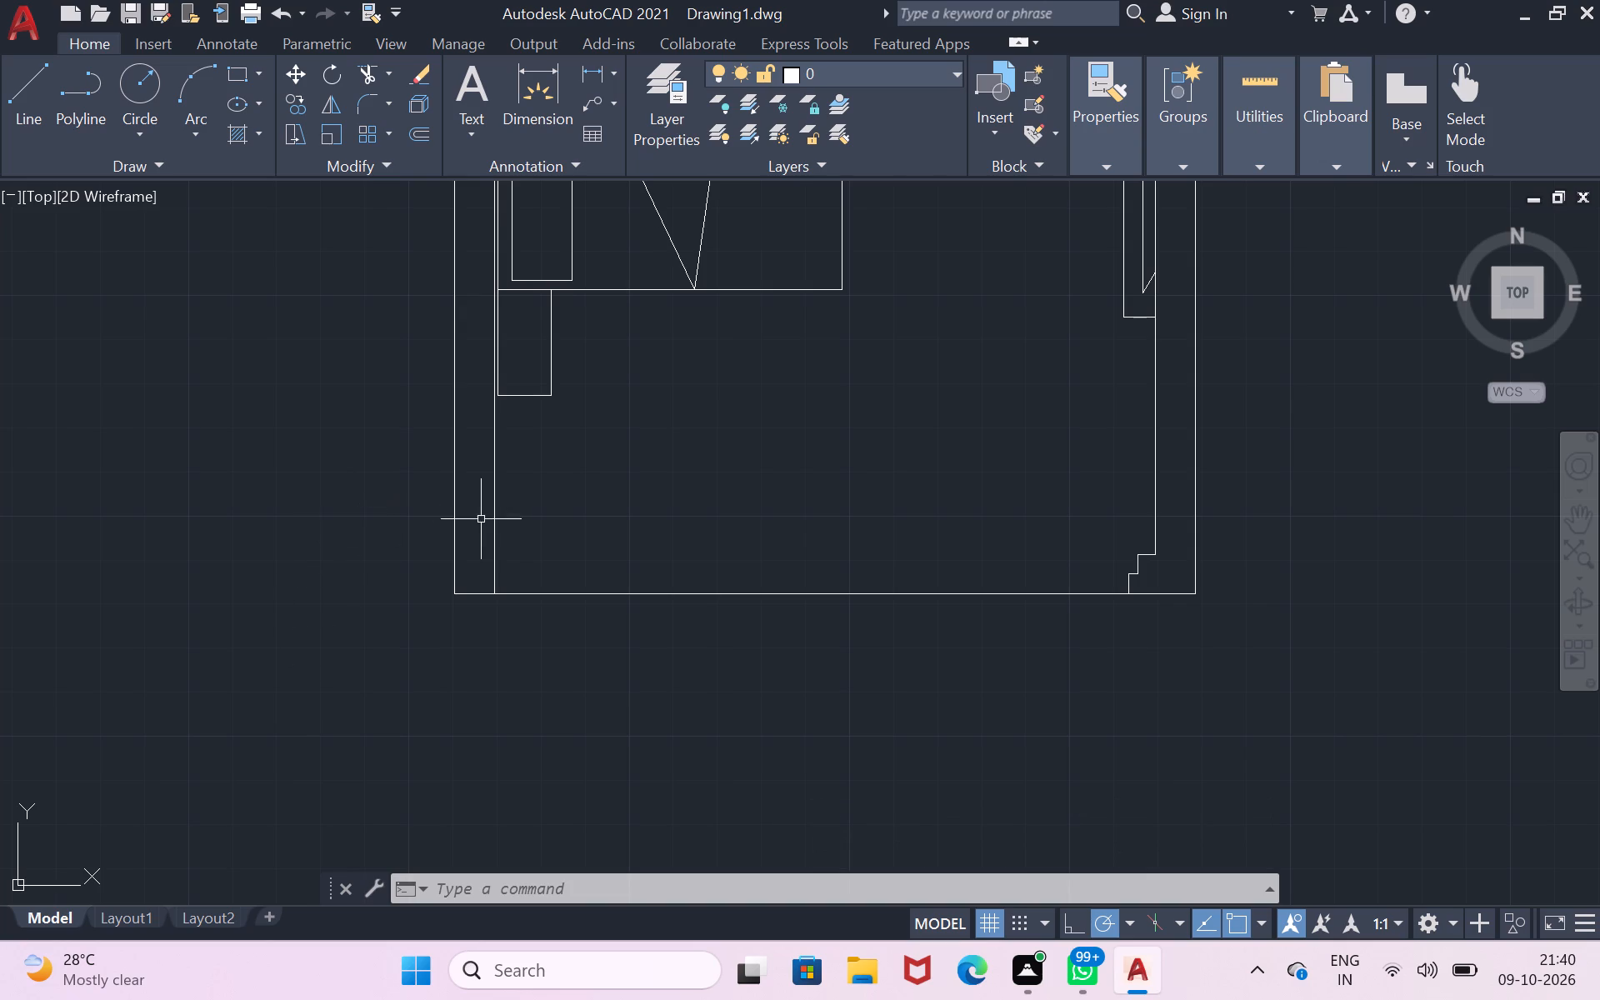
# Draw a rectangular outline about 4'-9" by 1'-11" in the southwest corner, from the west wall's inner face to the south wall line.
pyautogui.click(22, 113)
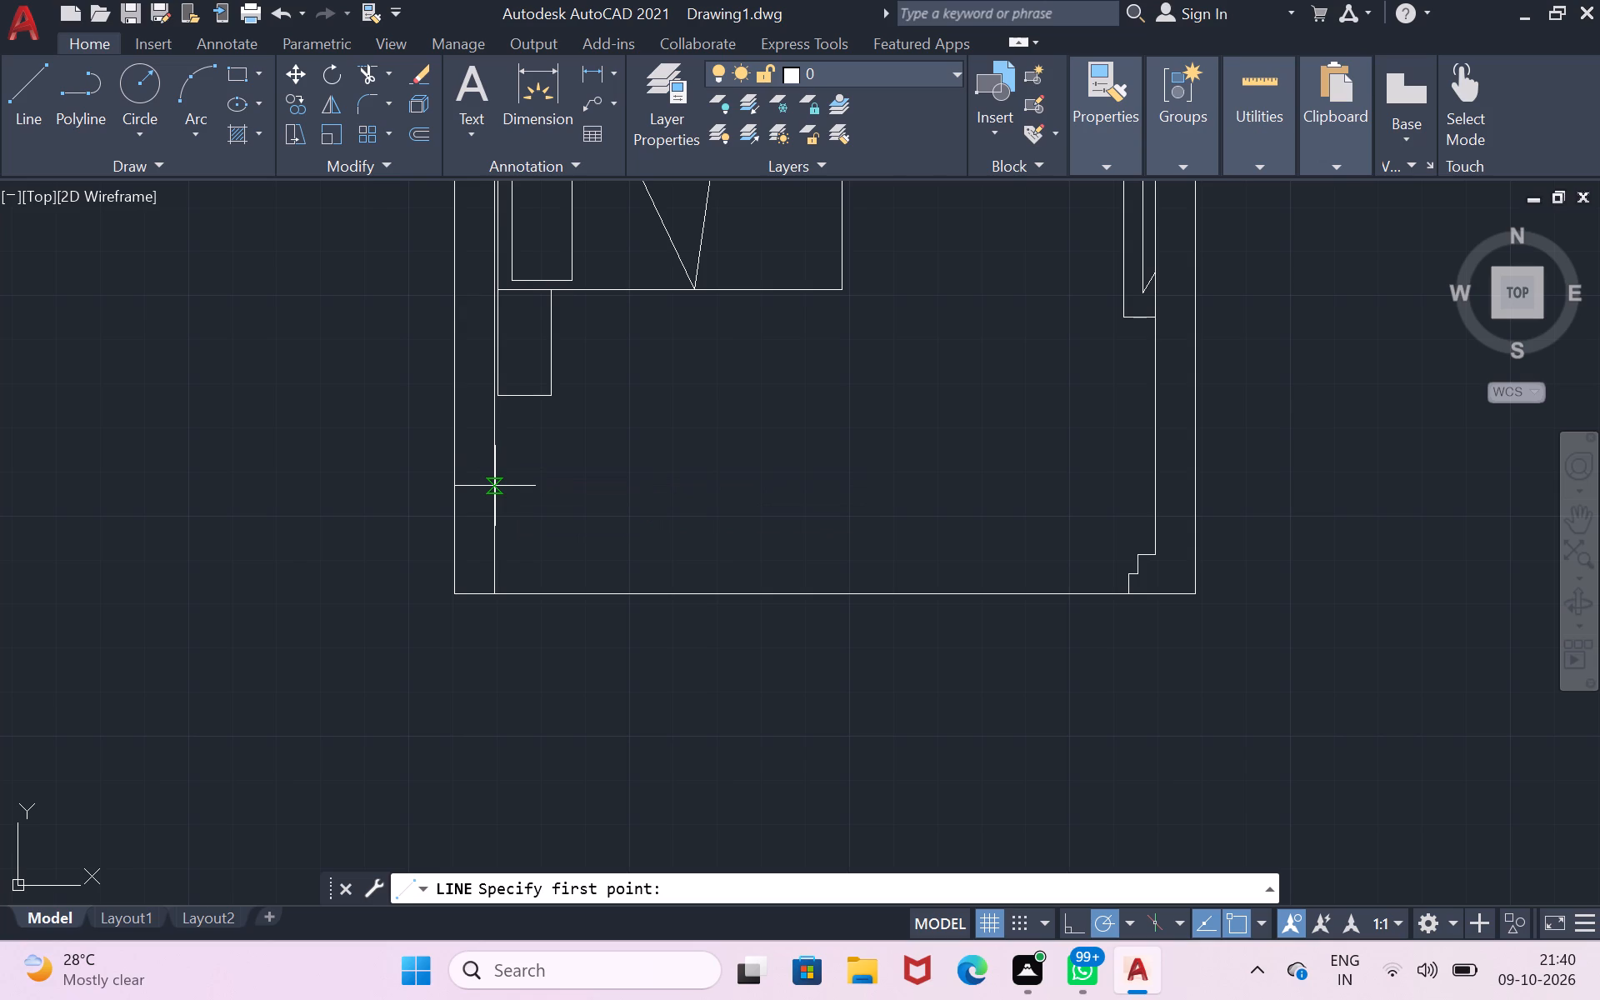
pyautogui.scroll(1, 492, 491)
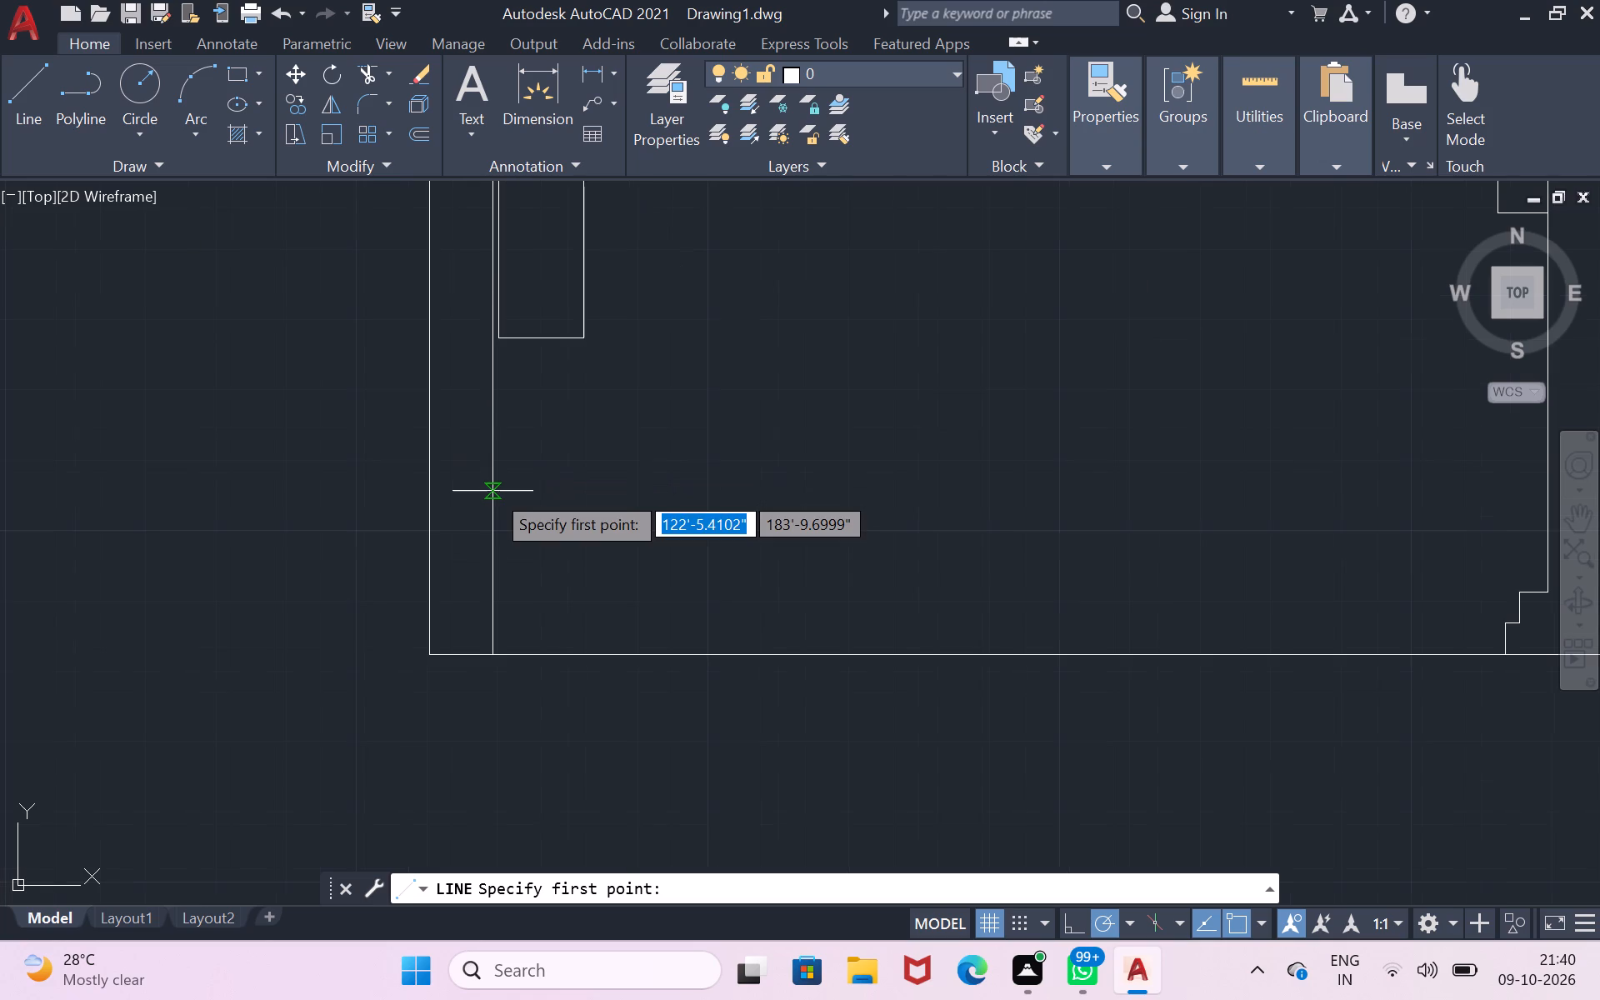
pyautogui.click(492, 492)
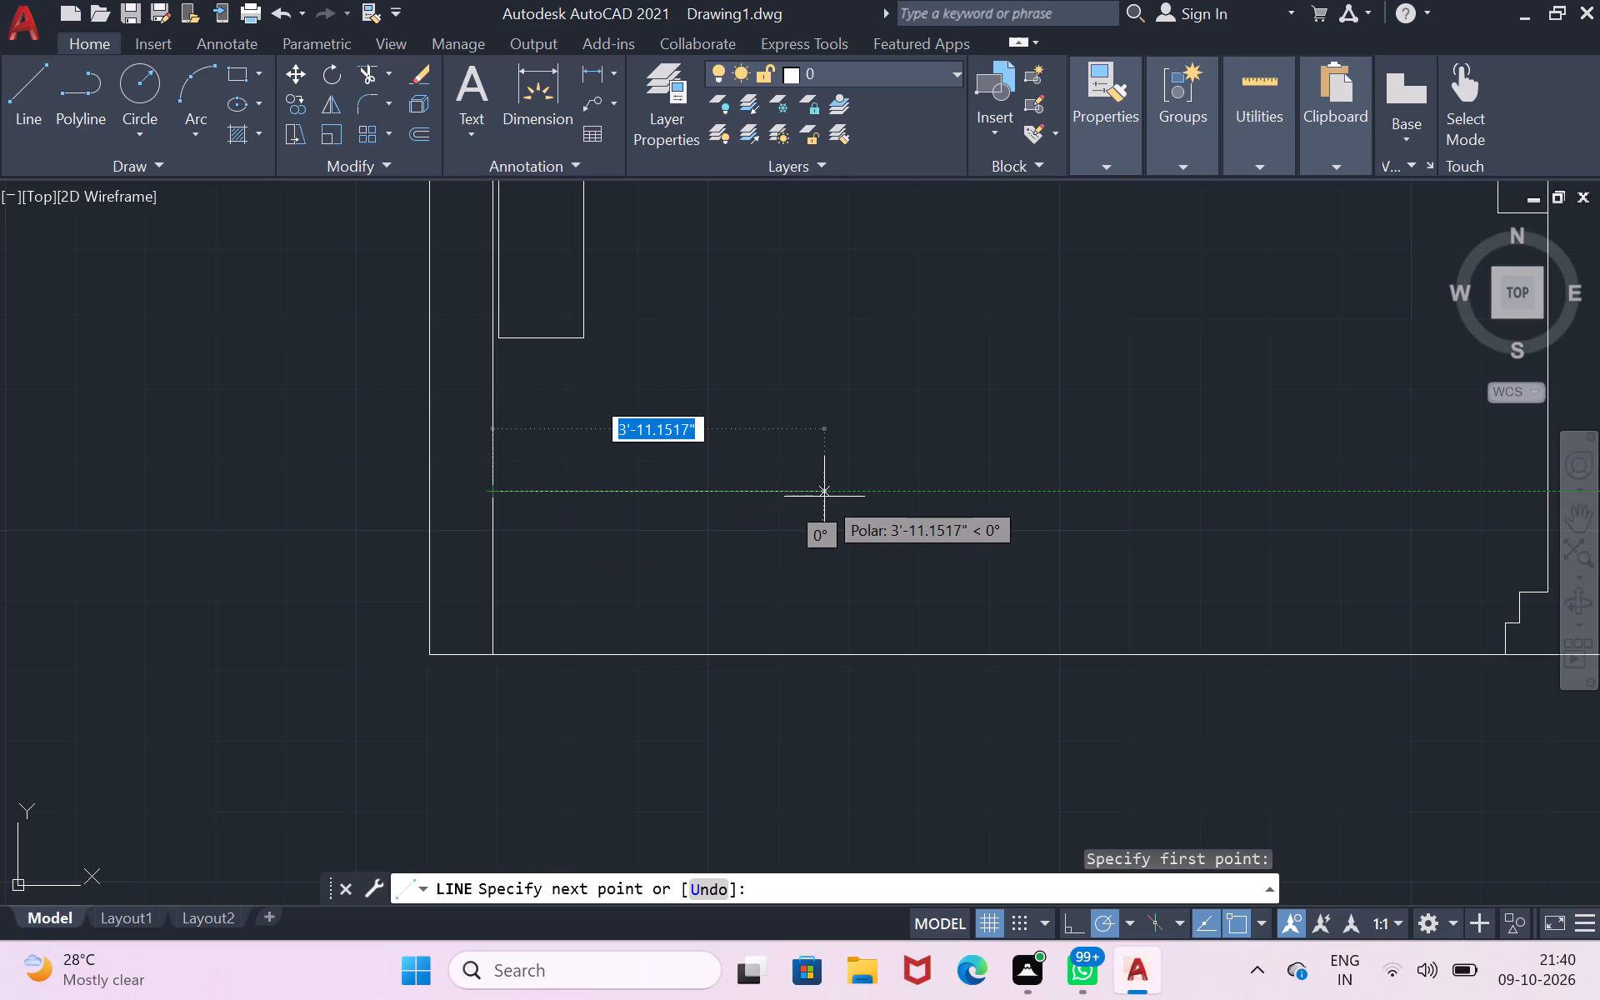
pyautogui.scroll(-1, 824, 497)
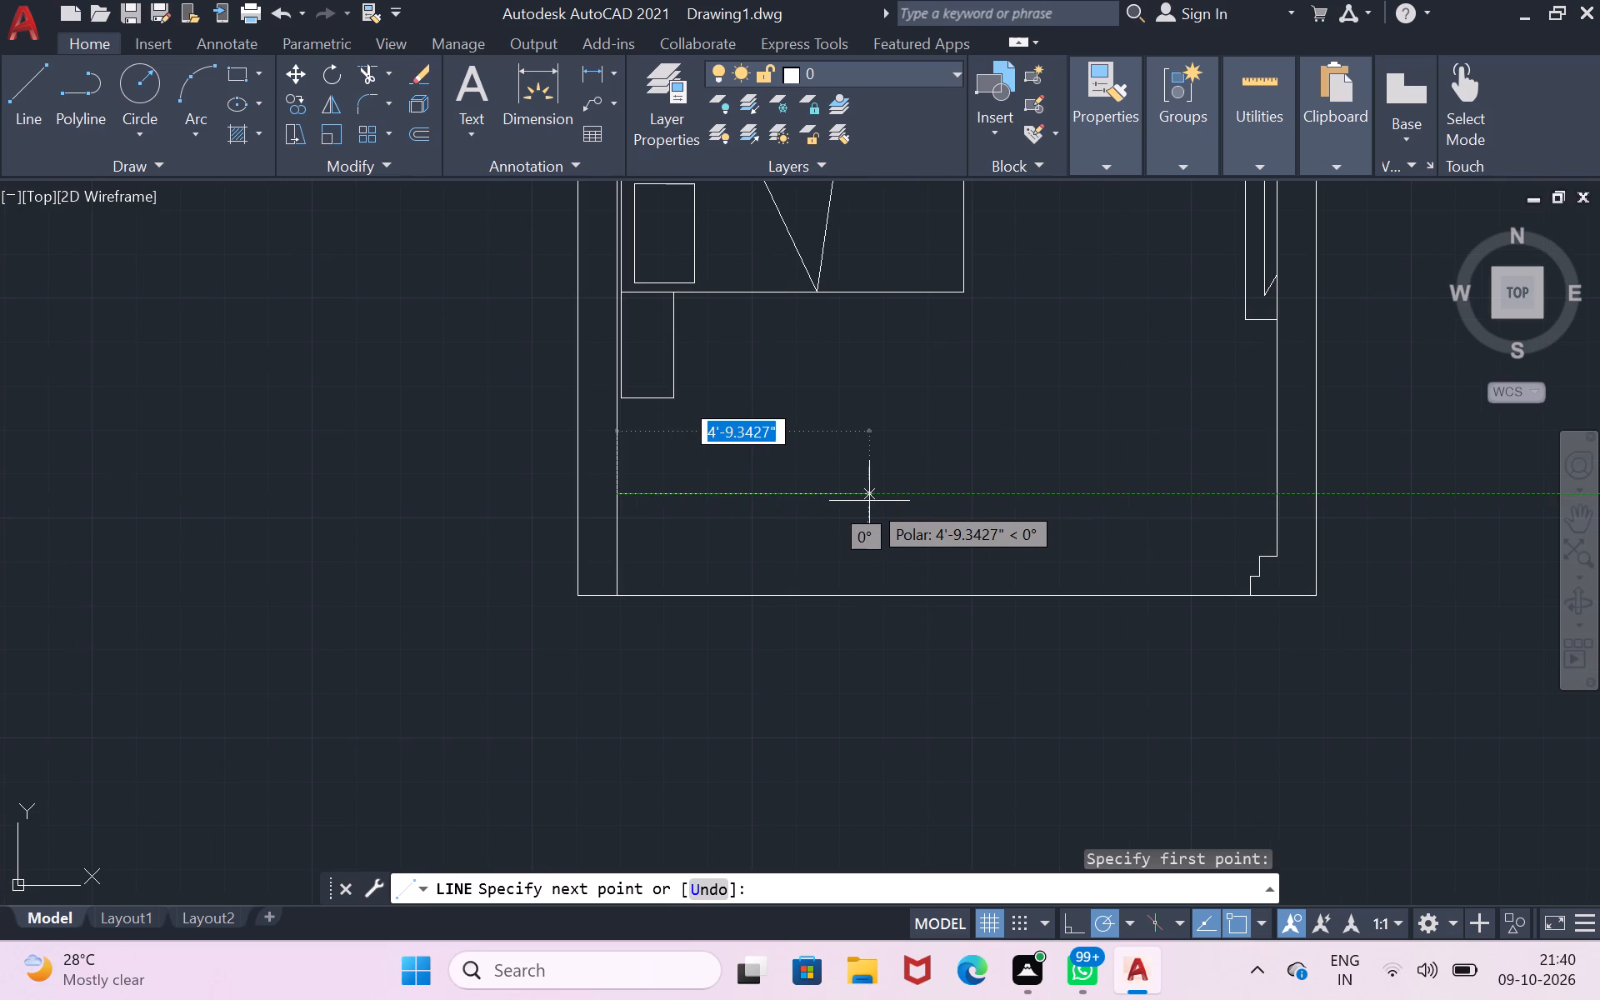
pyautogui.click(869, 501)
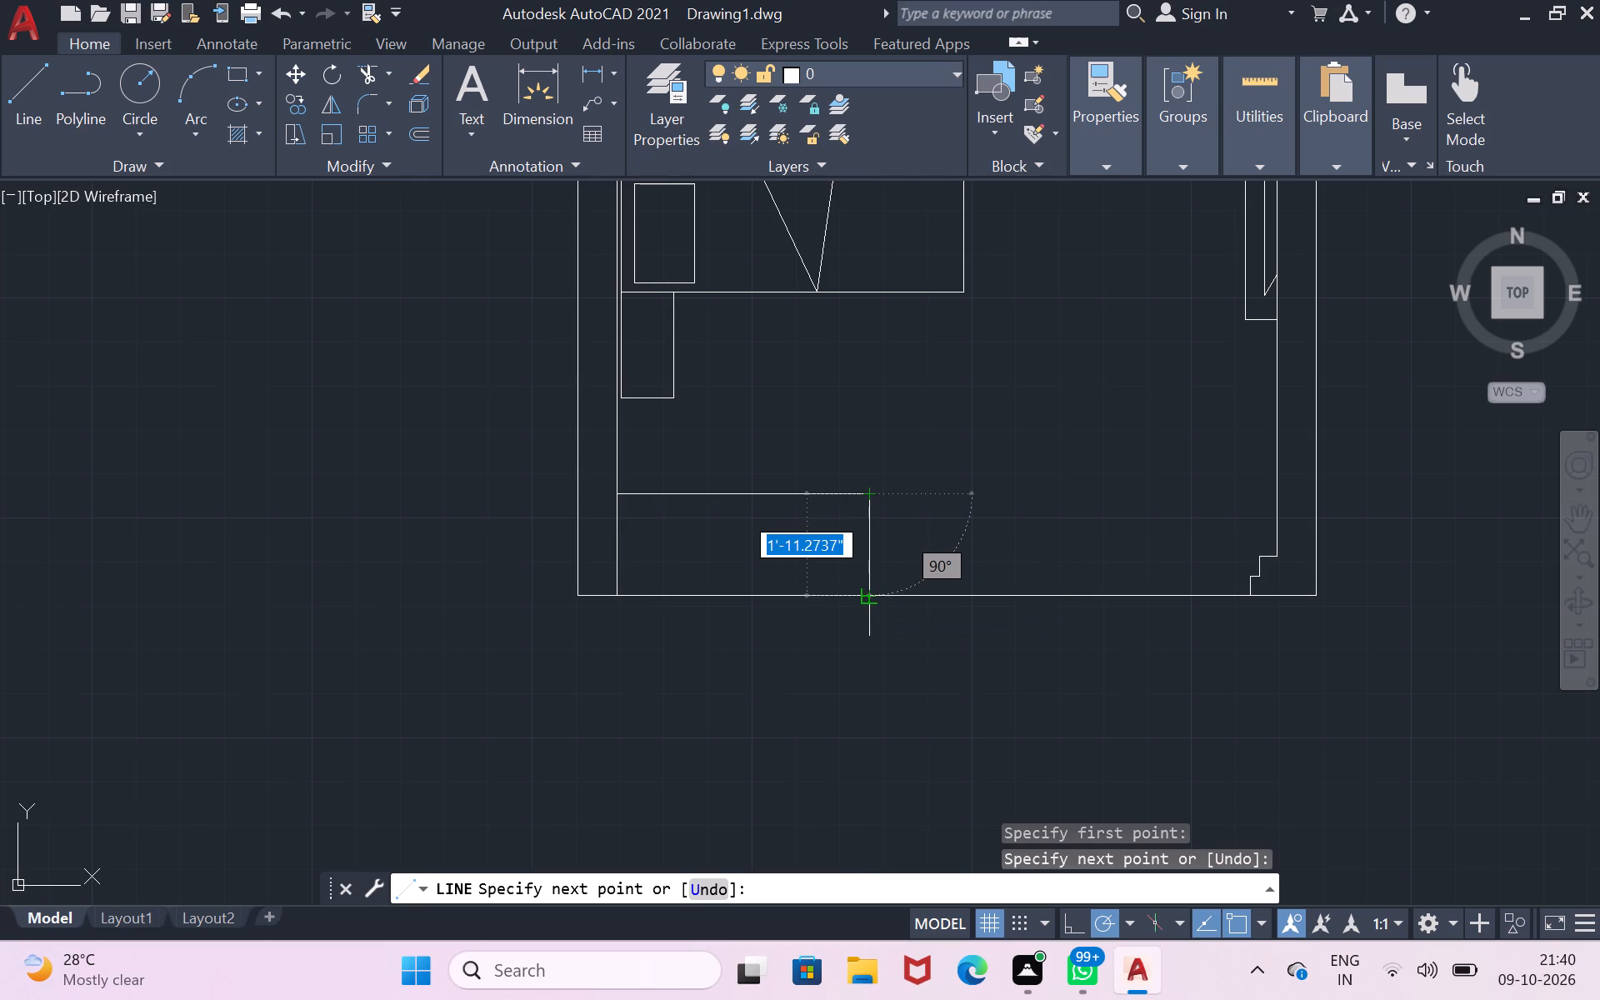
pyautogui.click(871, 592)
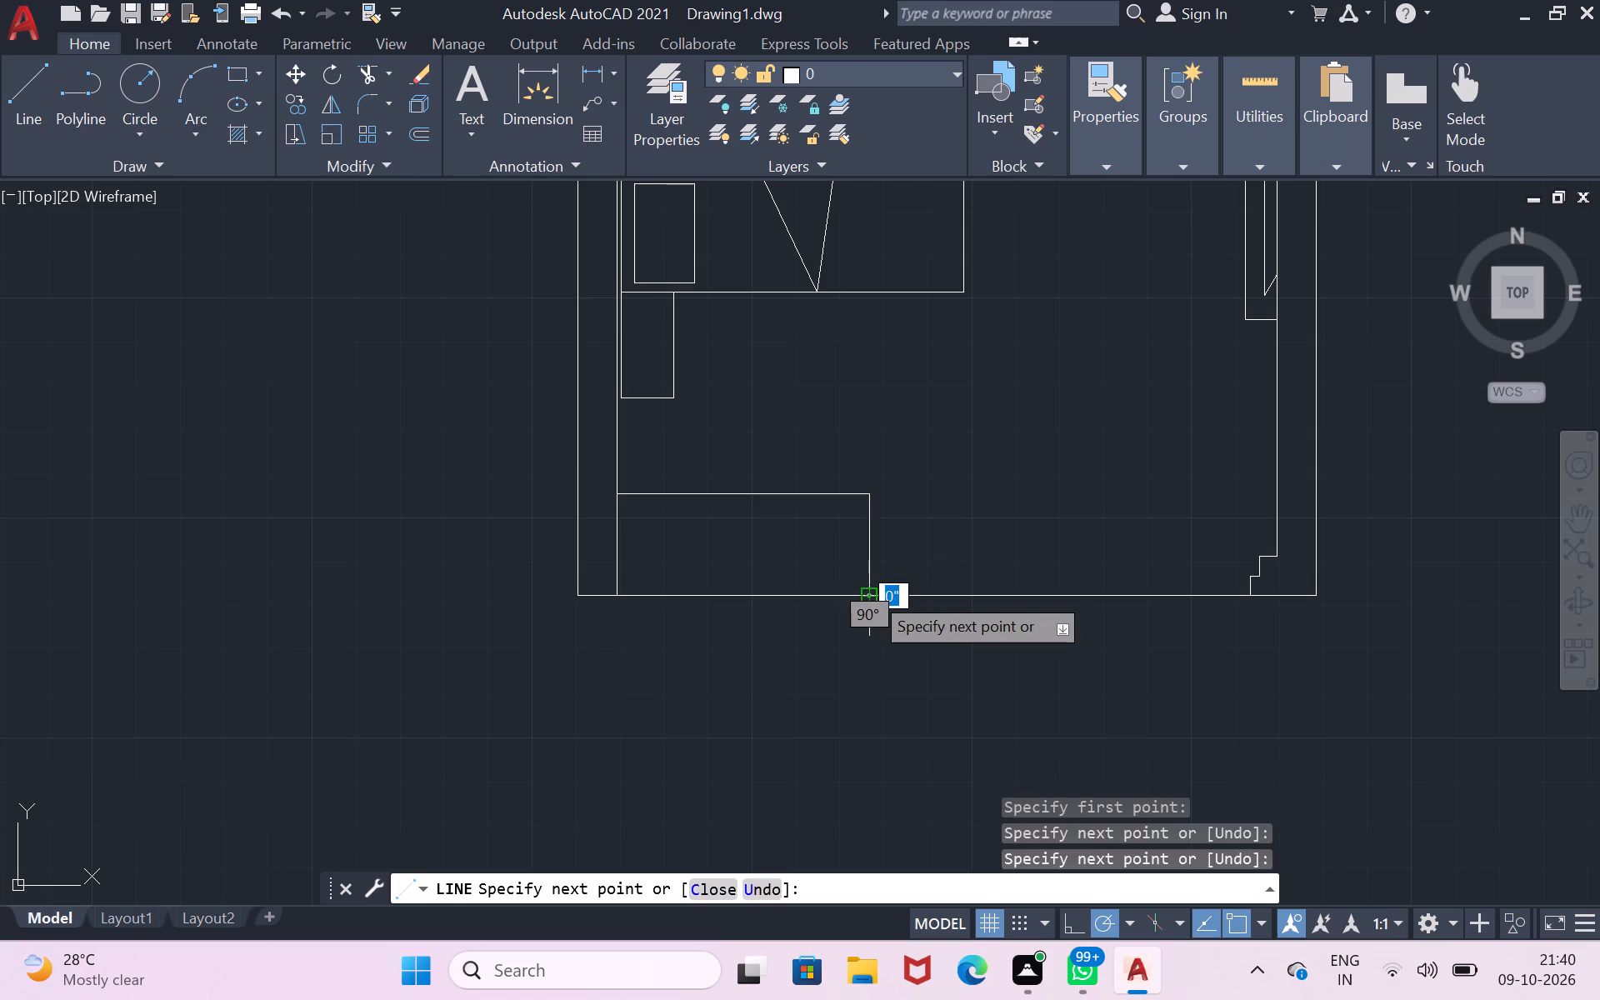
pyautogui.press('Return')
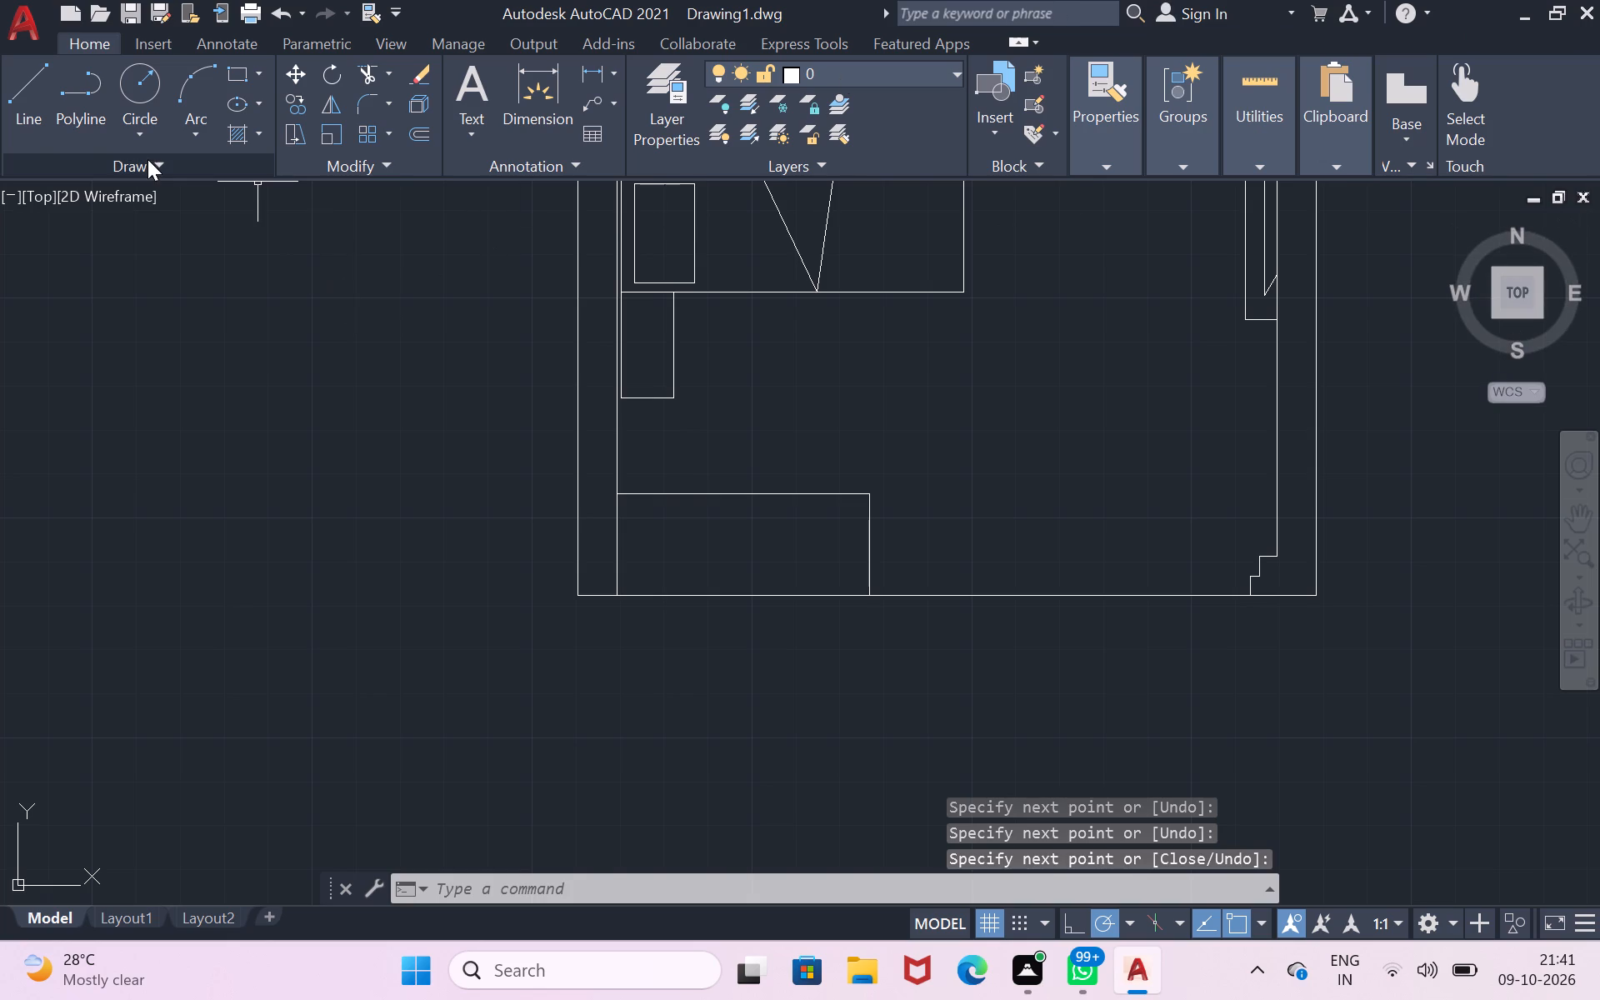
# Offset the south wall's outer line 4.5" inward, toward the room.
pyautogui.click(17, 138)
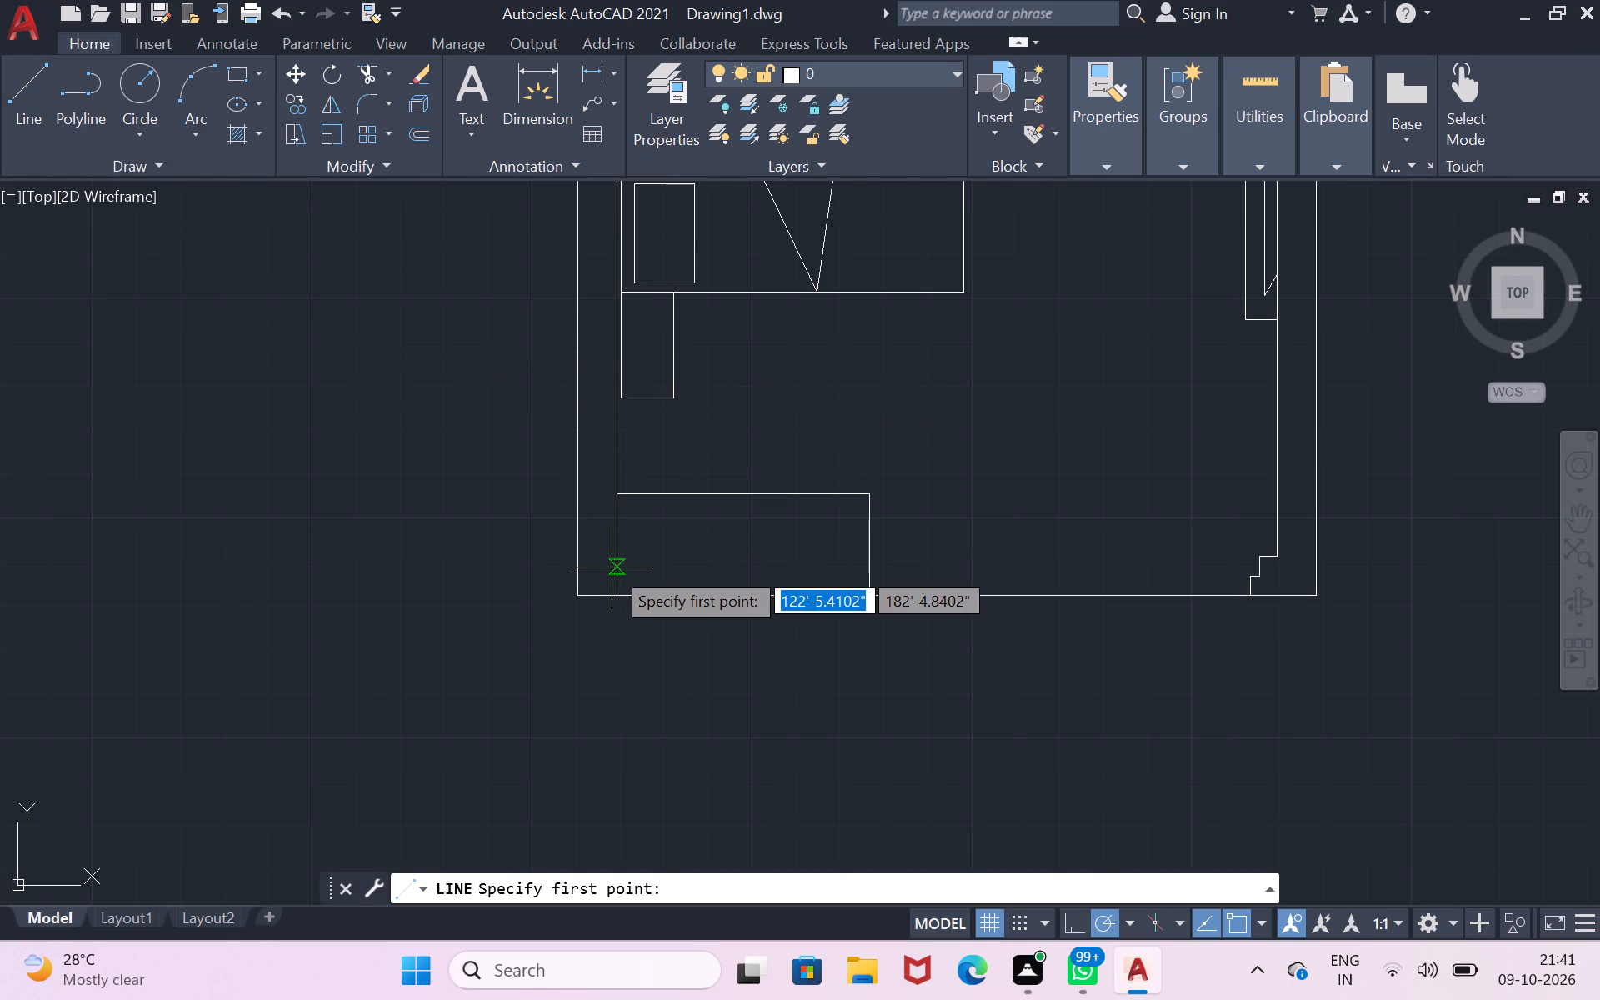
pyautogui.press('Escape')
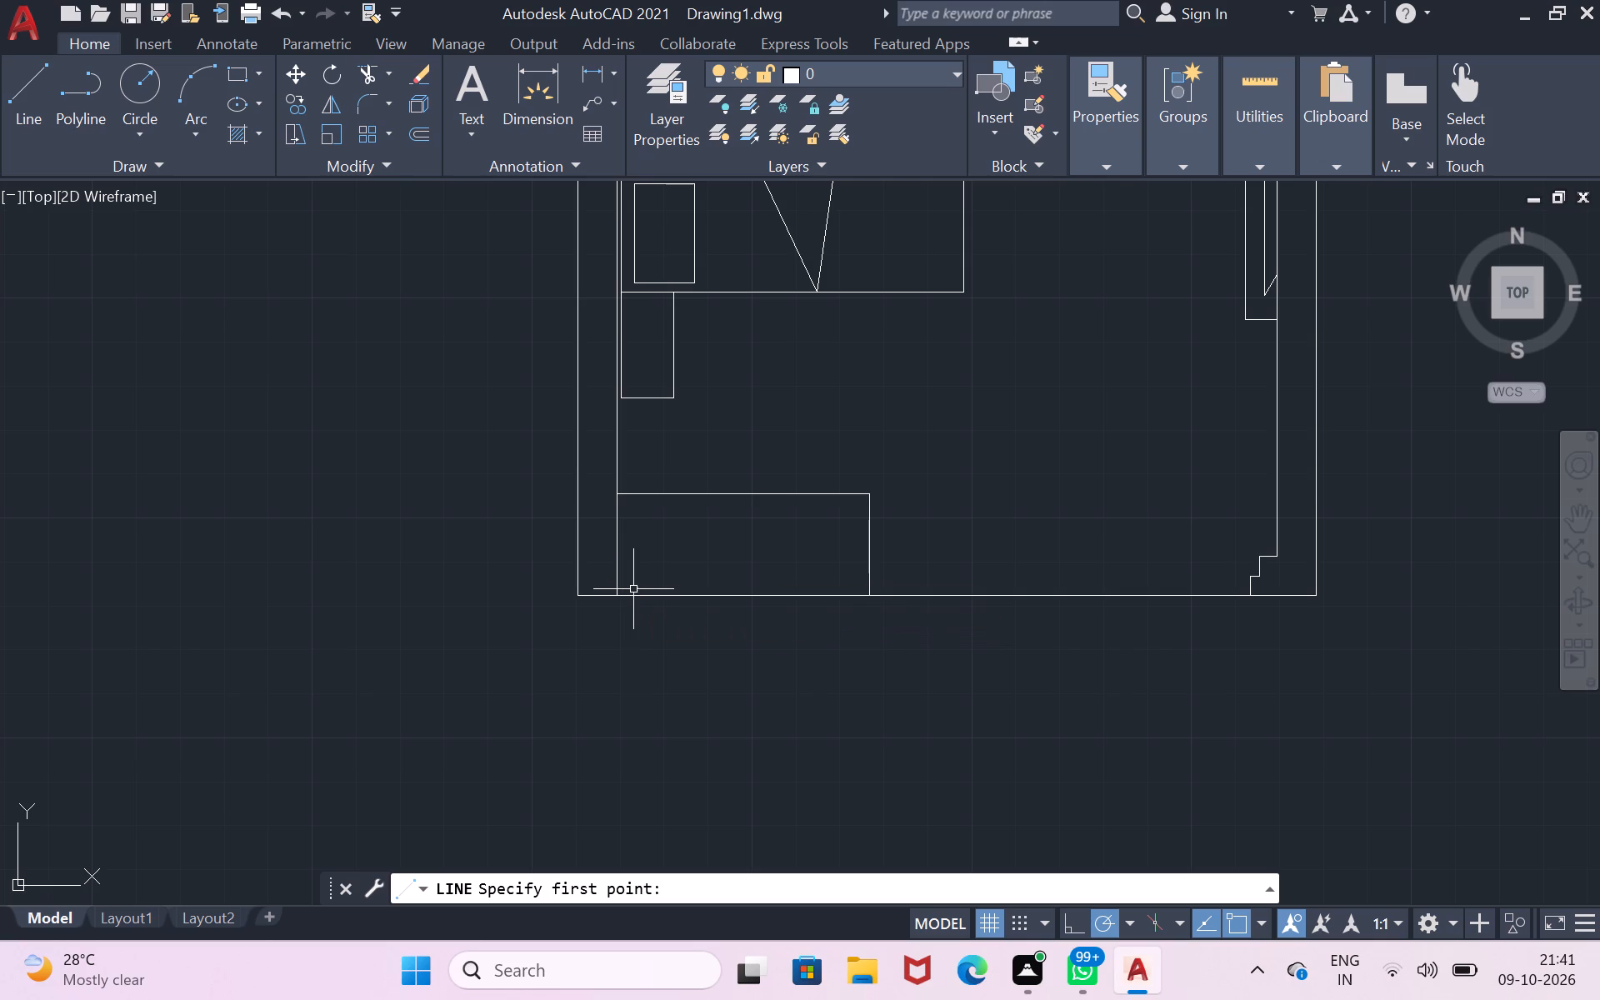
pyautogui.press('o')
pyautogui.press('Return')
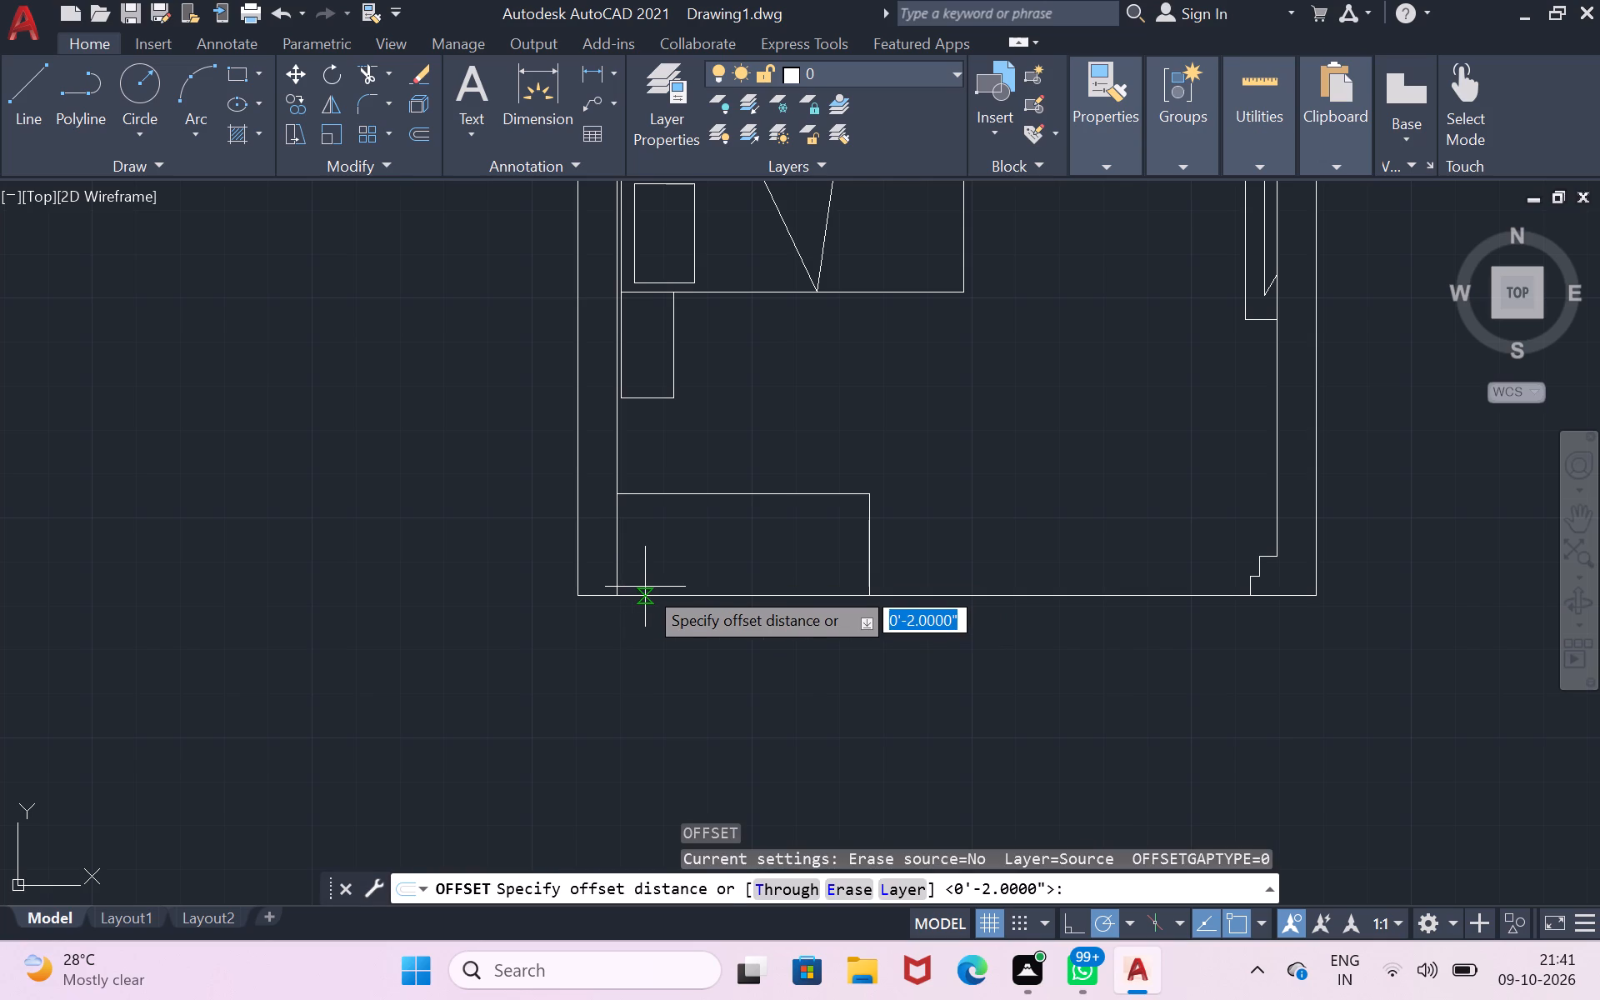
pyautogui.click(645, 587)
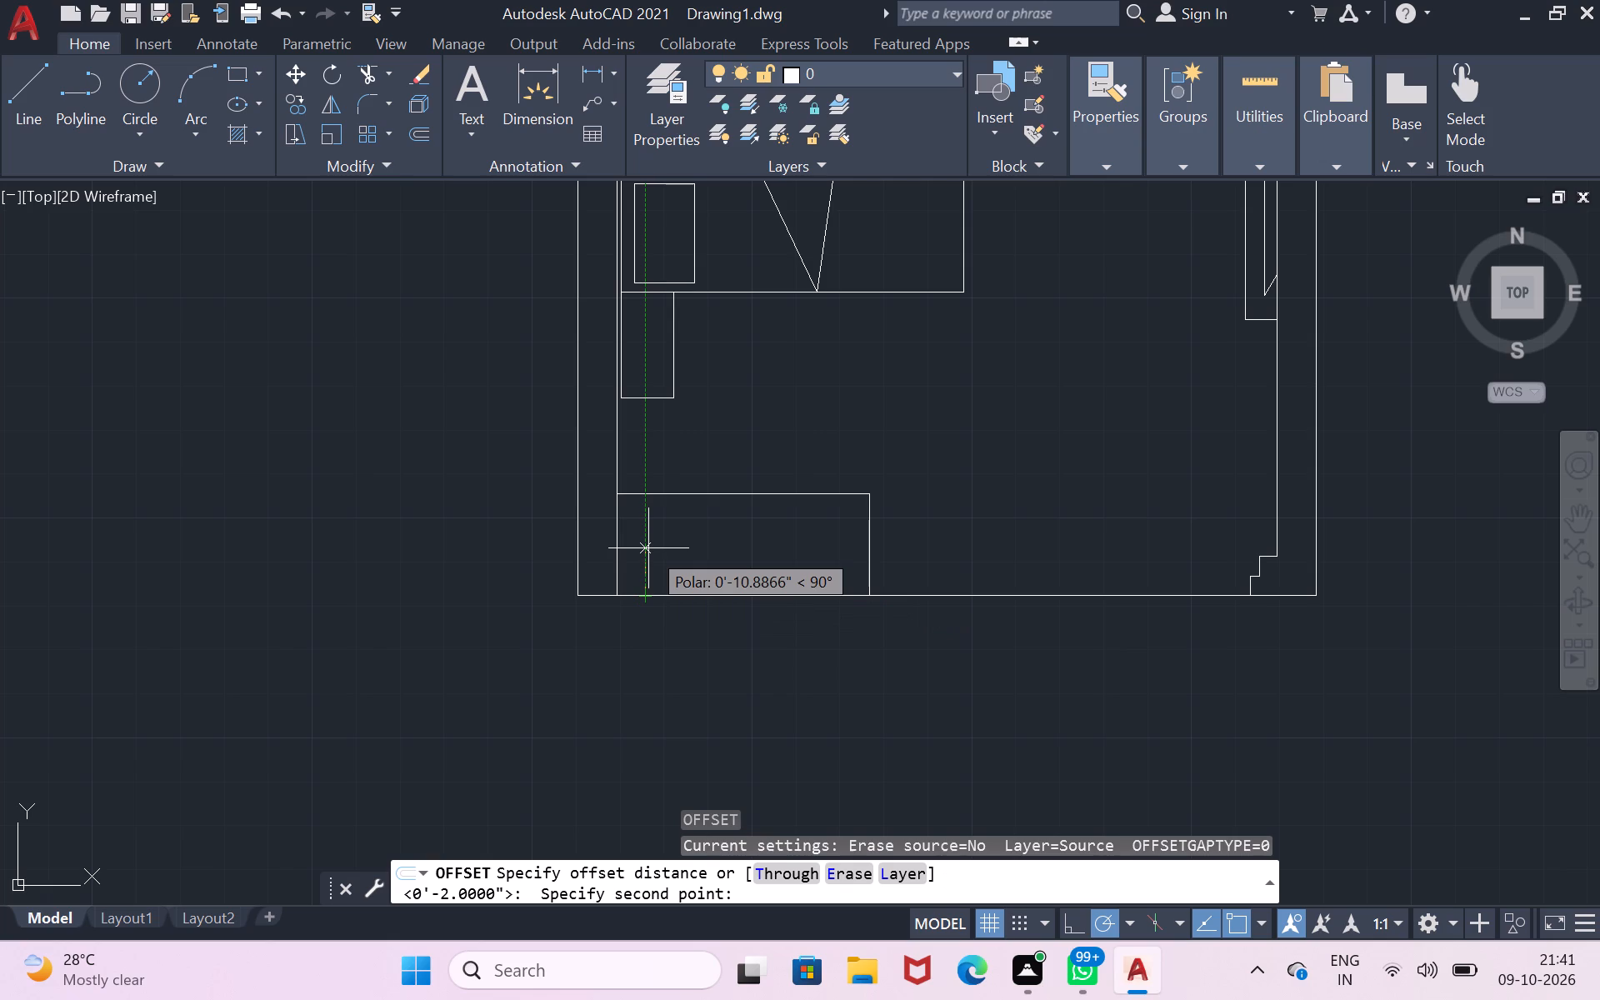
pyautogui.press('4')
pyautogui.write('.5')
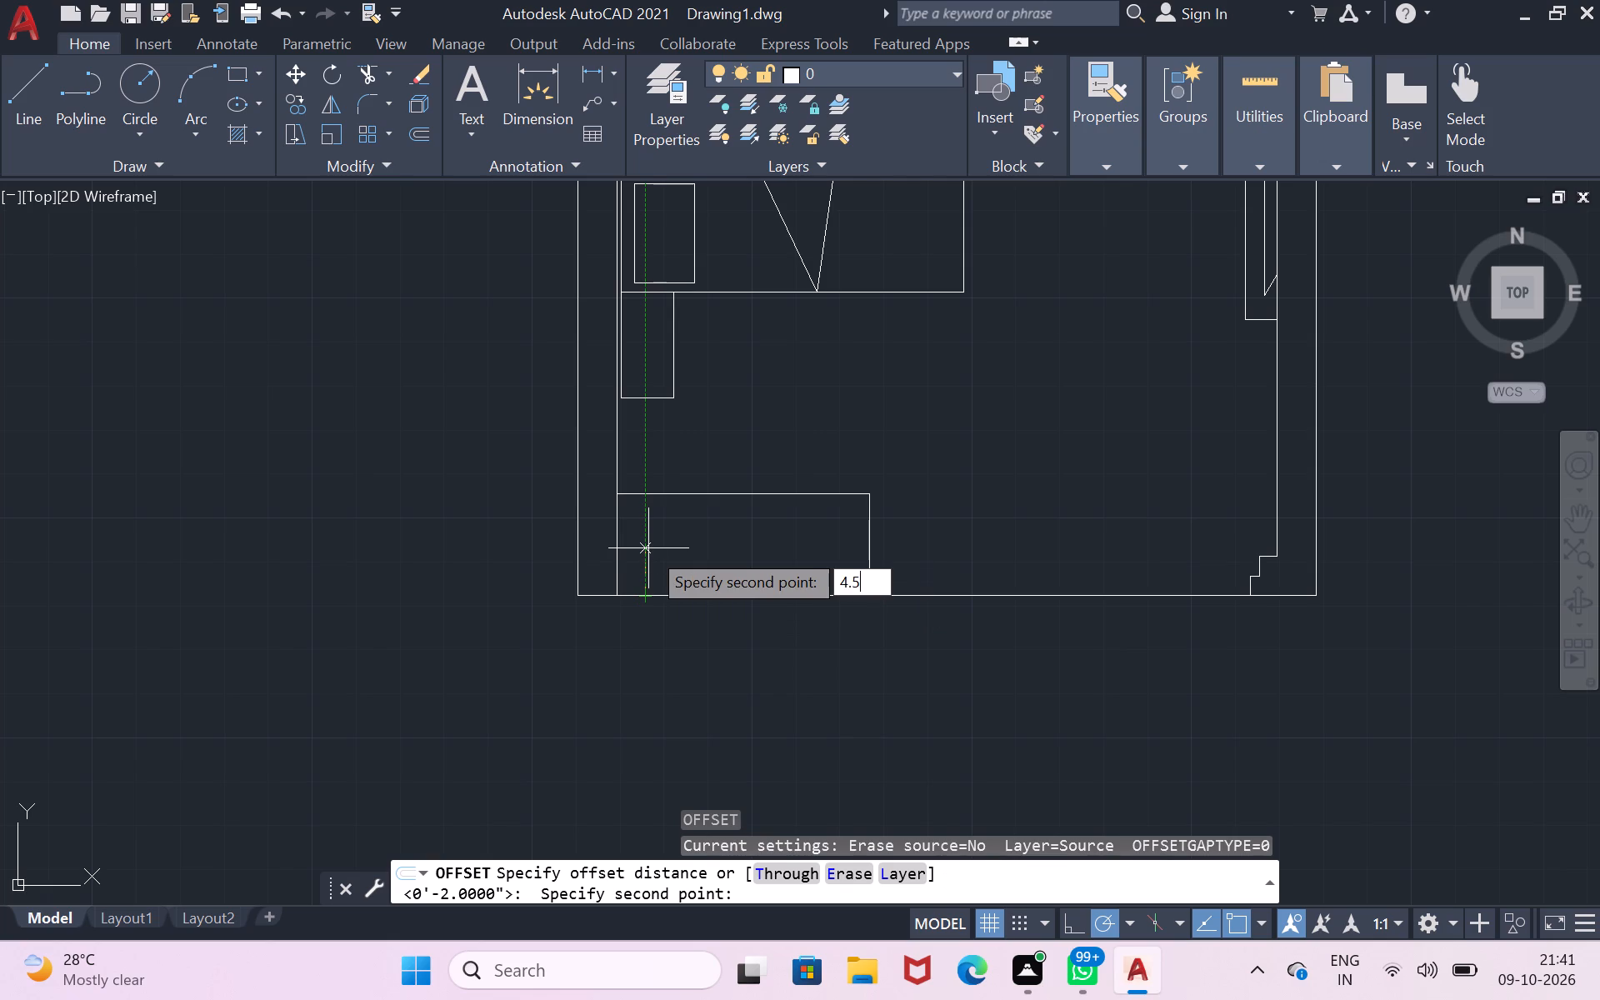
pyautogui.press('Return')
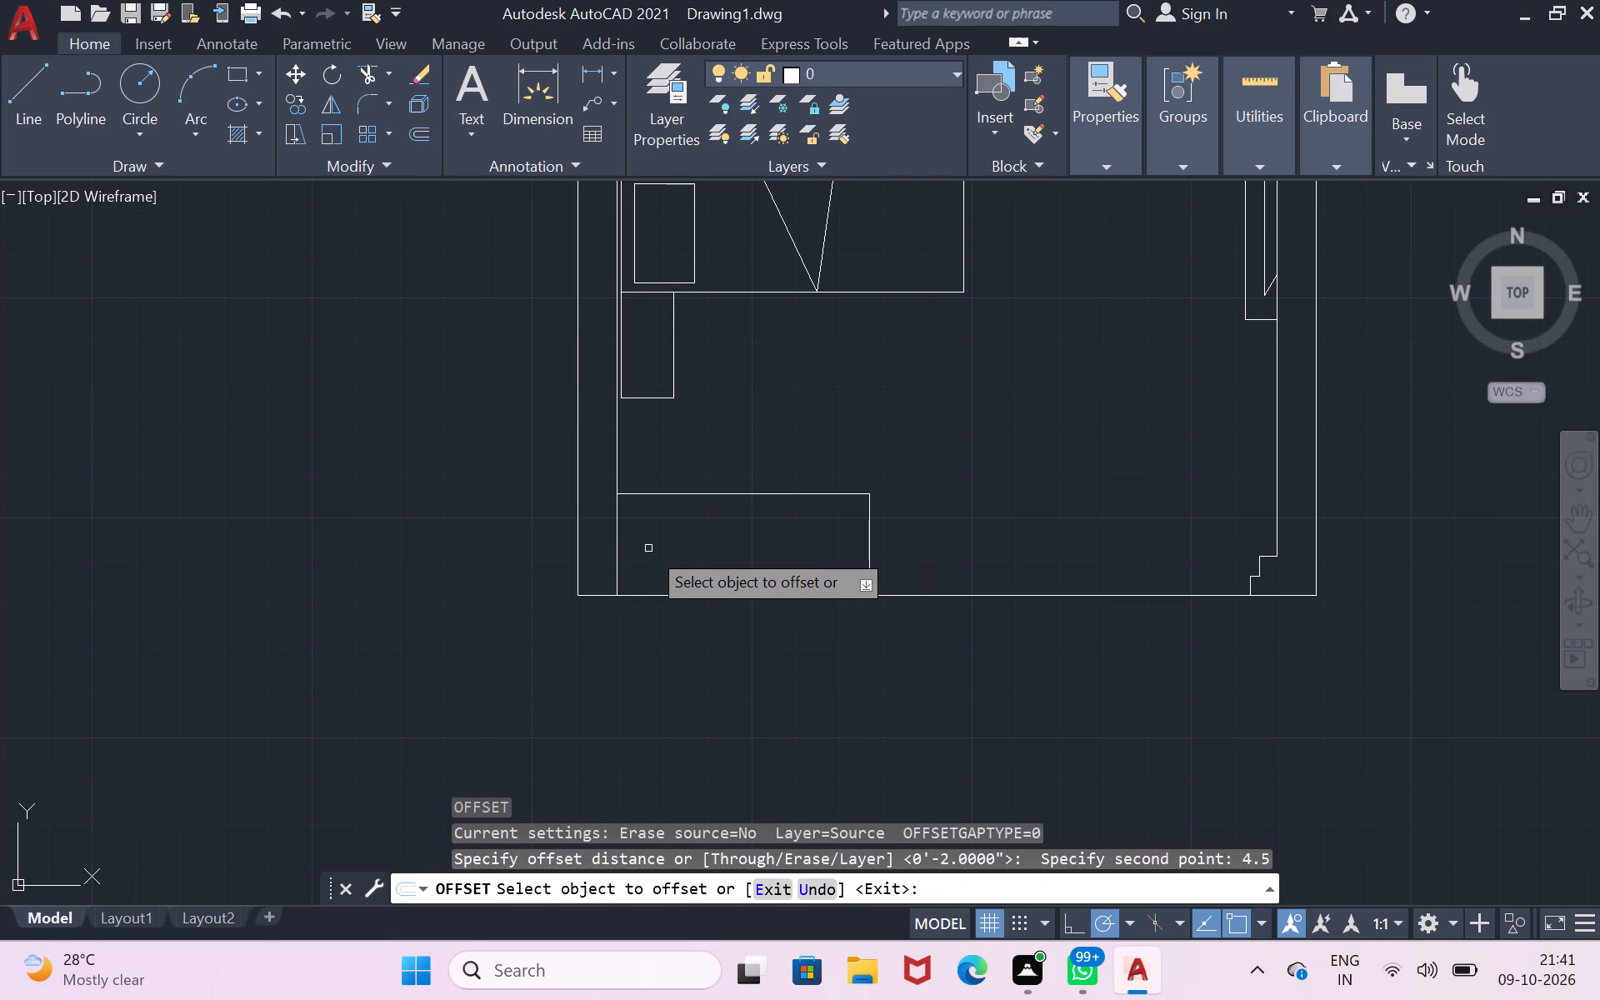
pyautogui.click(658, 598)
pyautogui.click(670, 572)
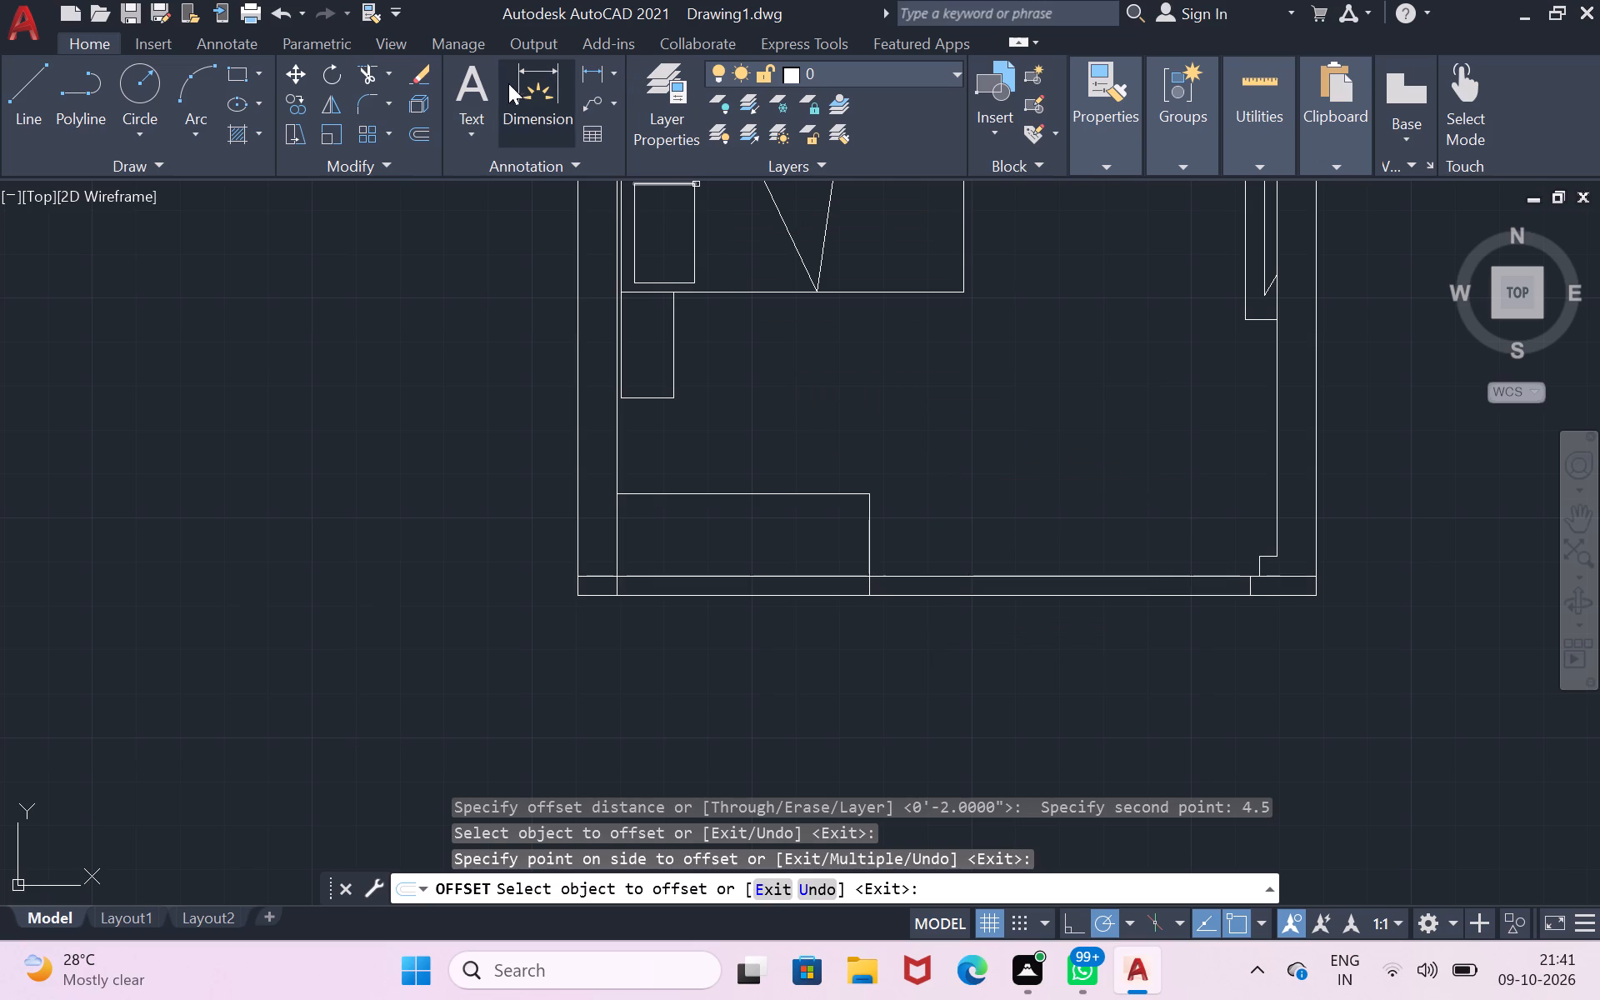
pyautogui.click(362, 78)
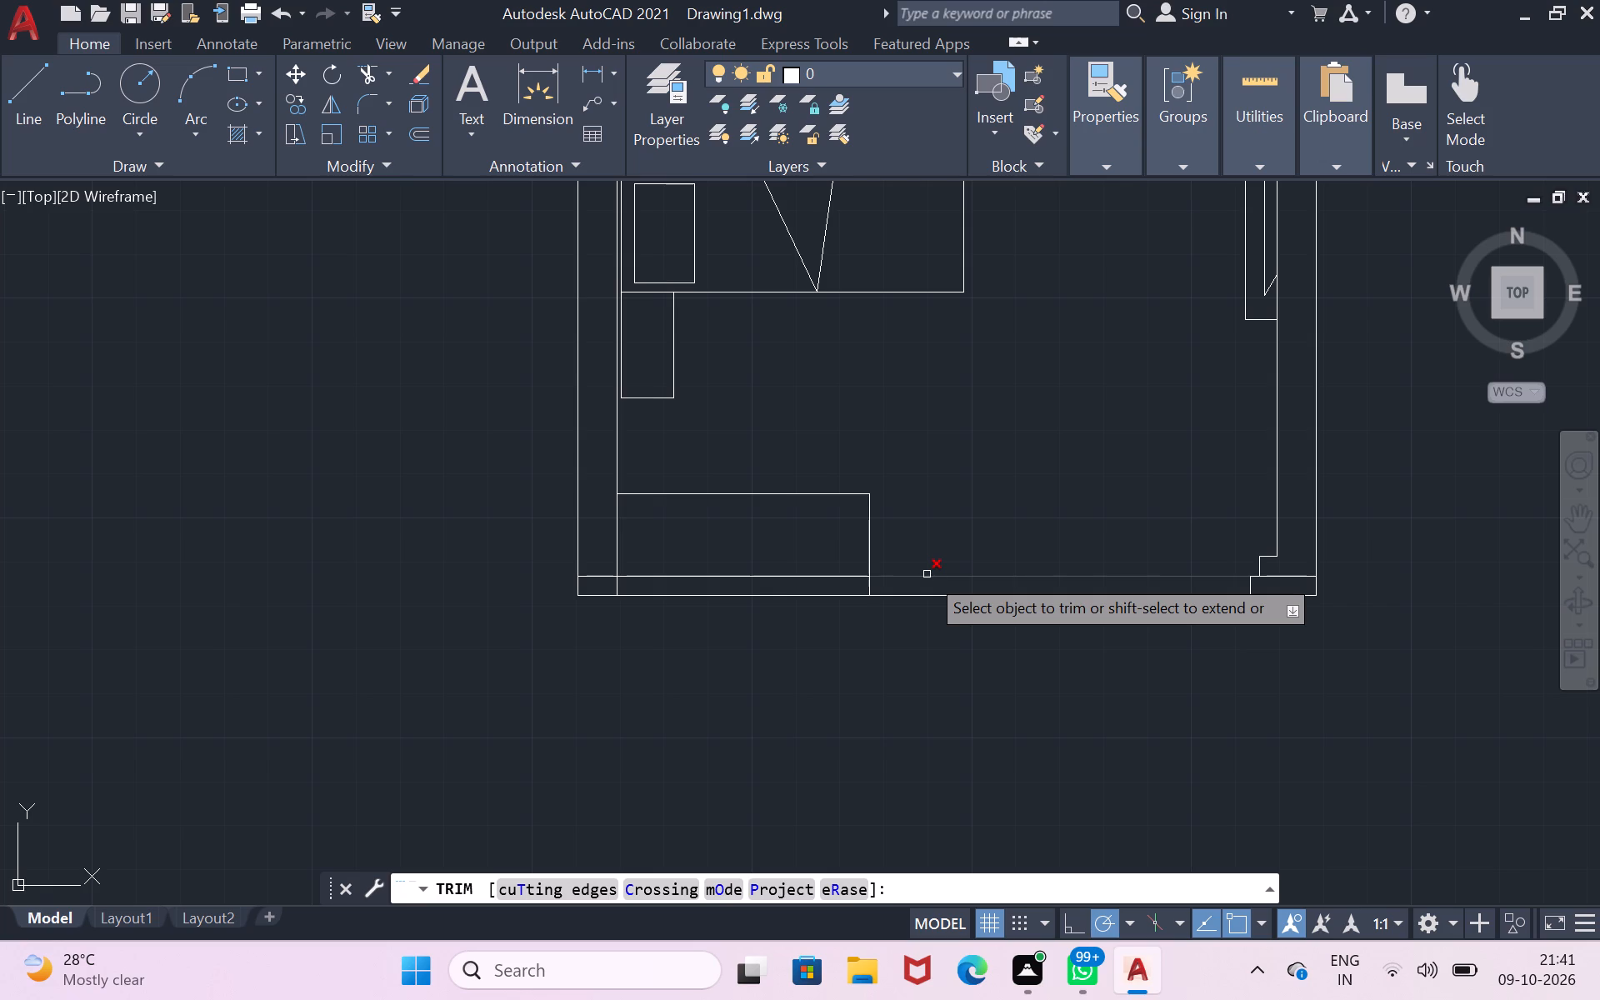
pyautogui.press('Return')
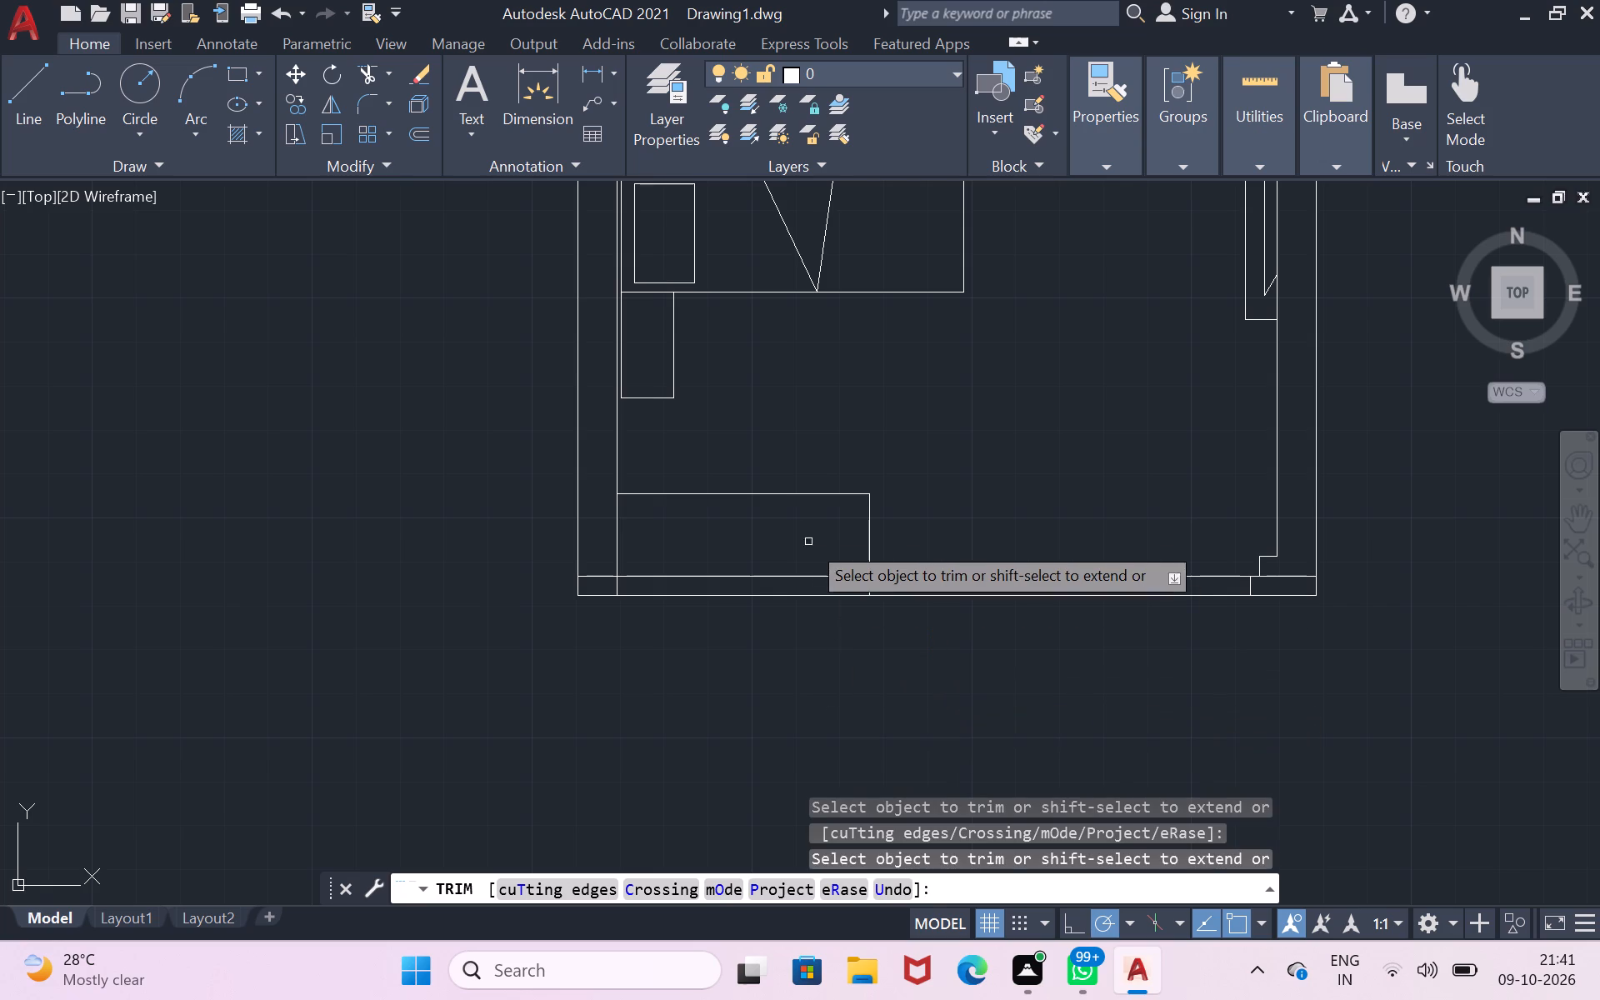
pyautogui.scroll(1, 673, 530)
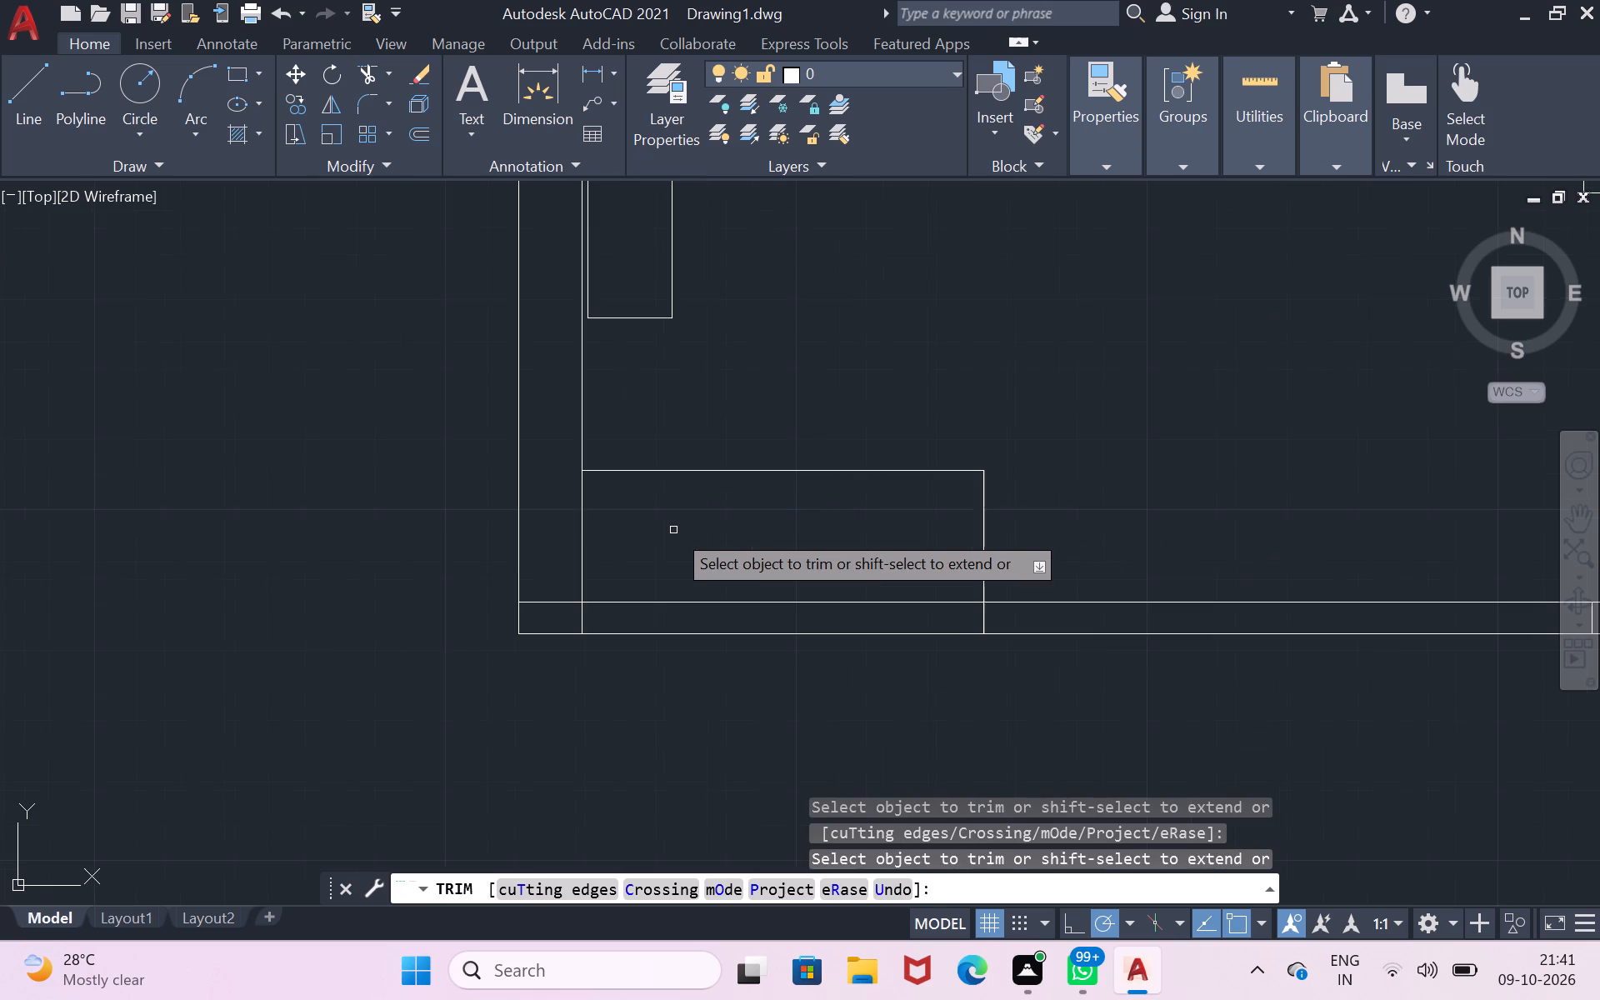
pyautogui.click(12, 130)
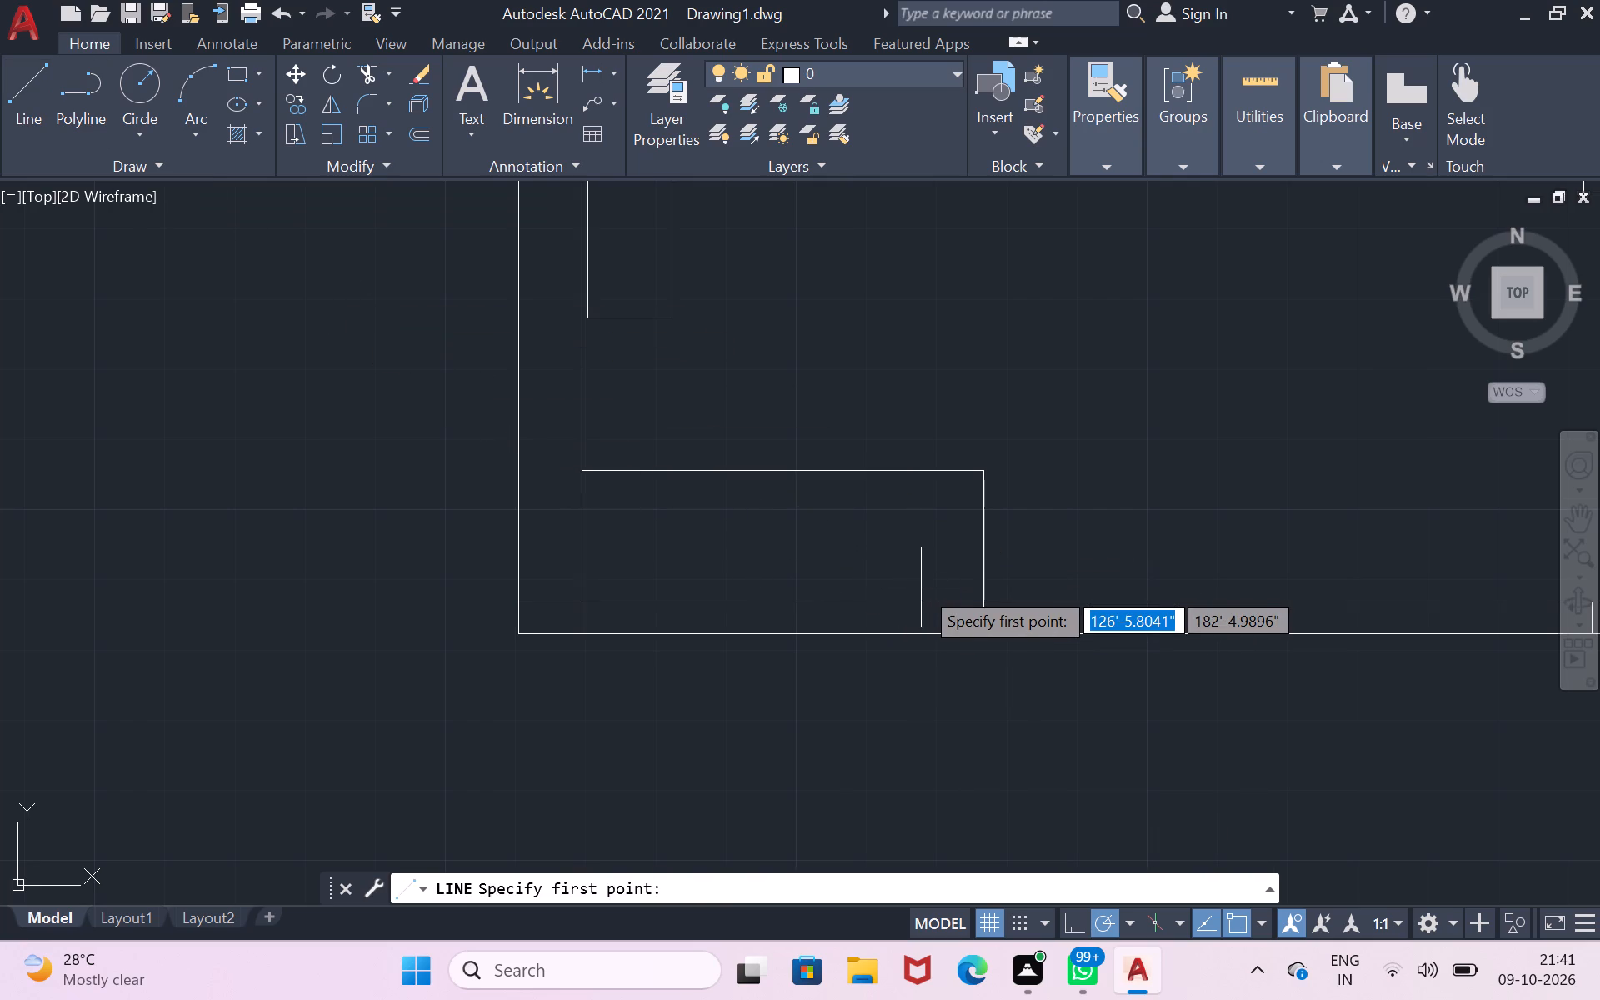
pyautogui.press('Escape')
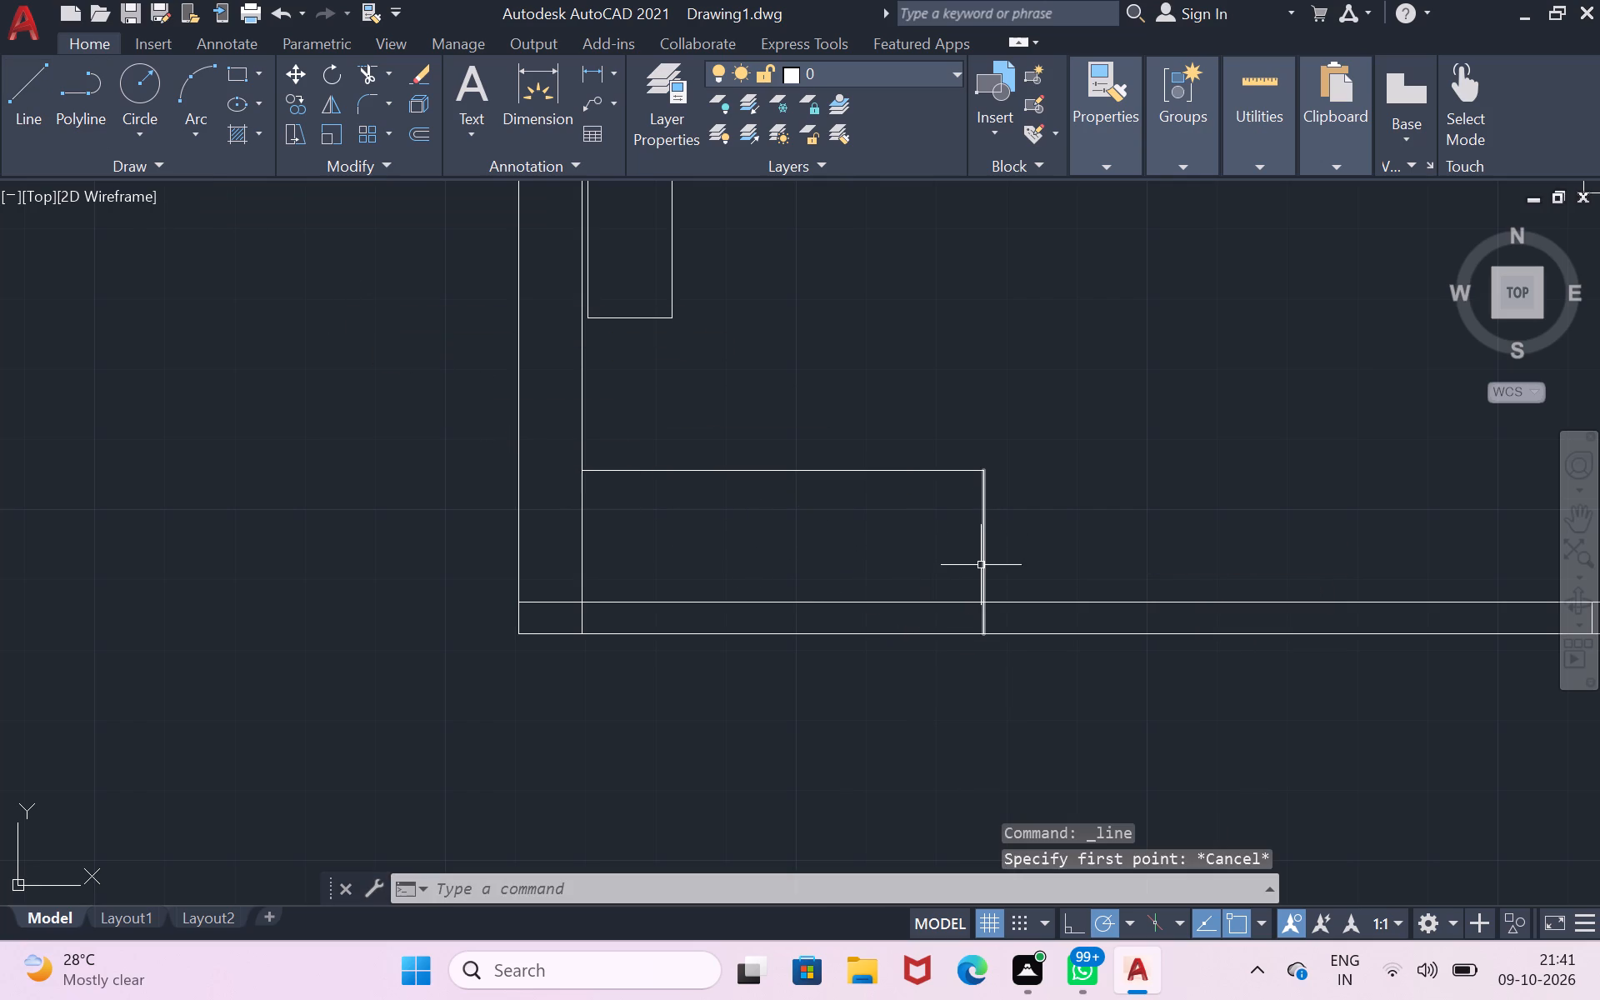
# Offset the east side of the southwest corner unit 4.5" west, inside the unit.
pyautogui.press('o')
pyautogui.press('Return')
pyautogui.click(983, 563)
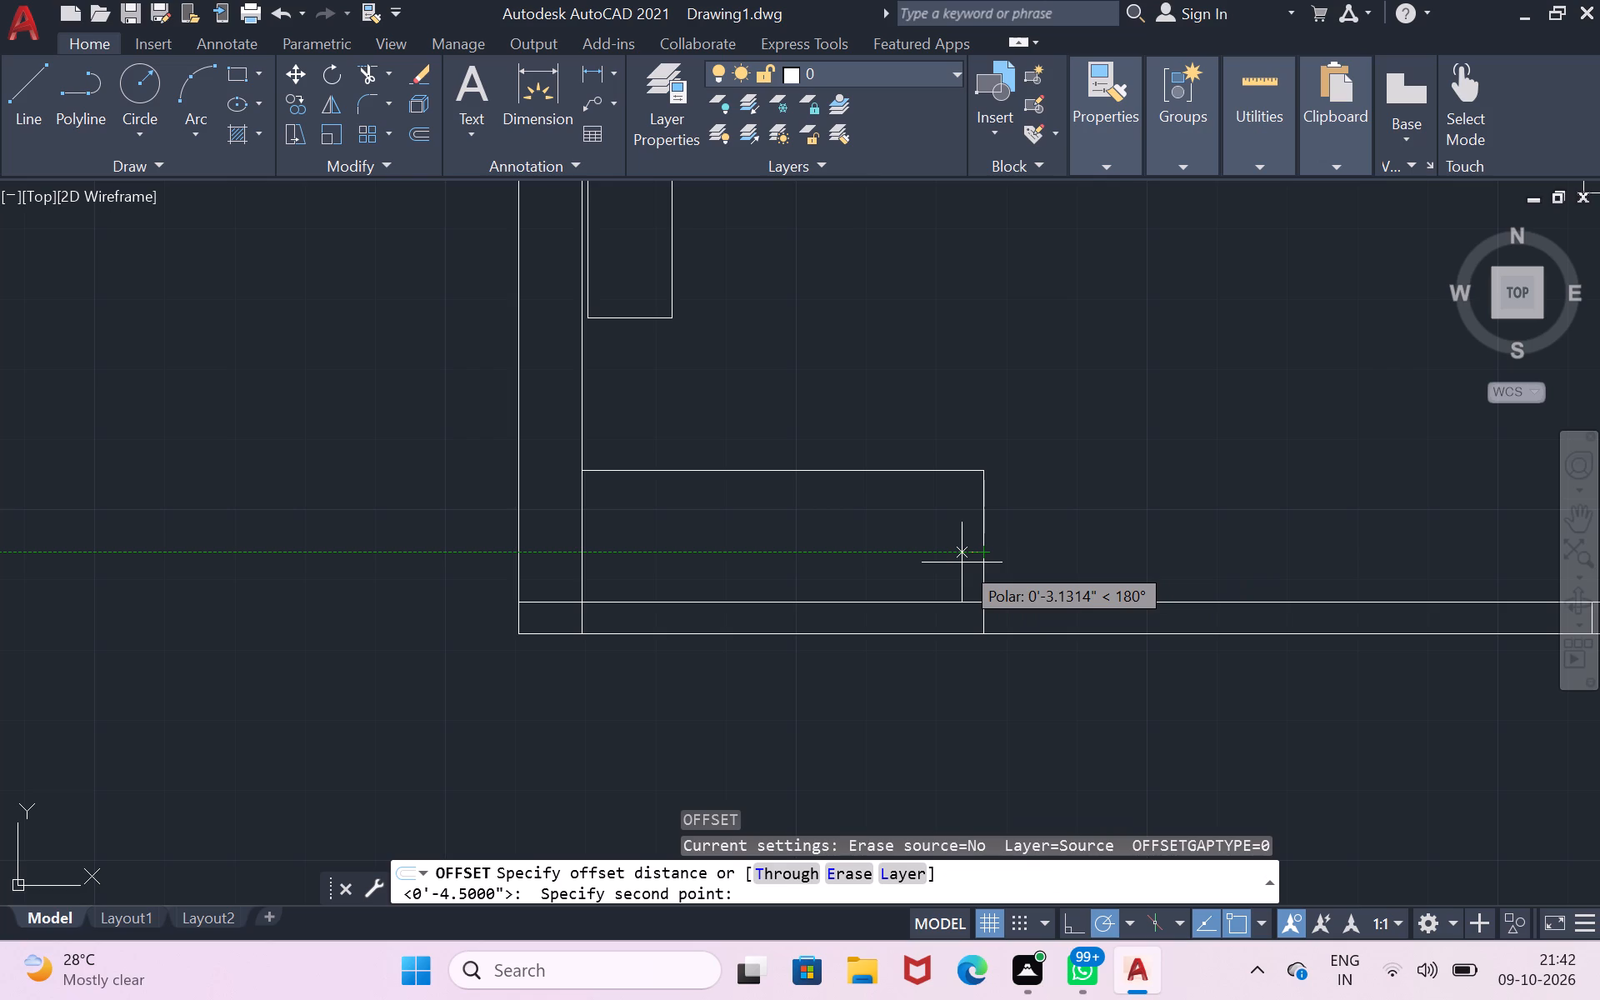
pyautogui.press('4')
pyautogui.write('.5')
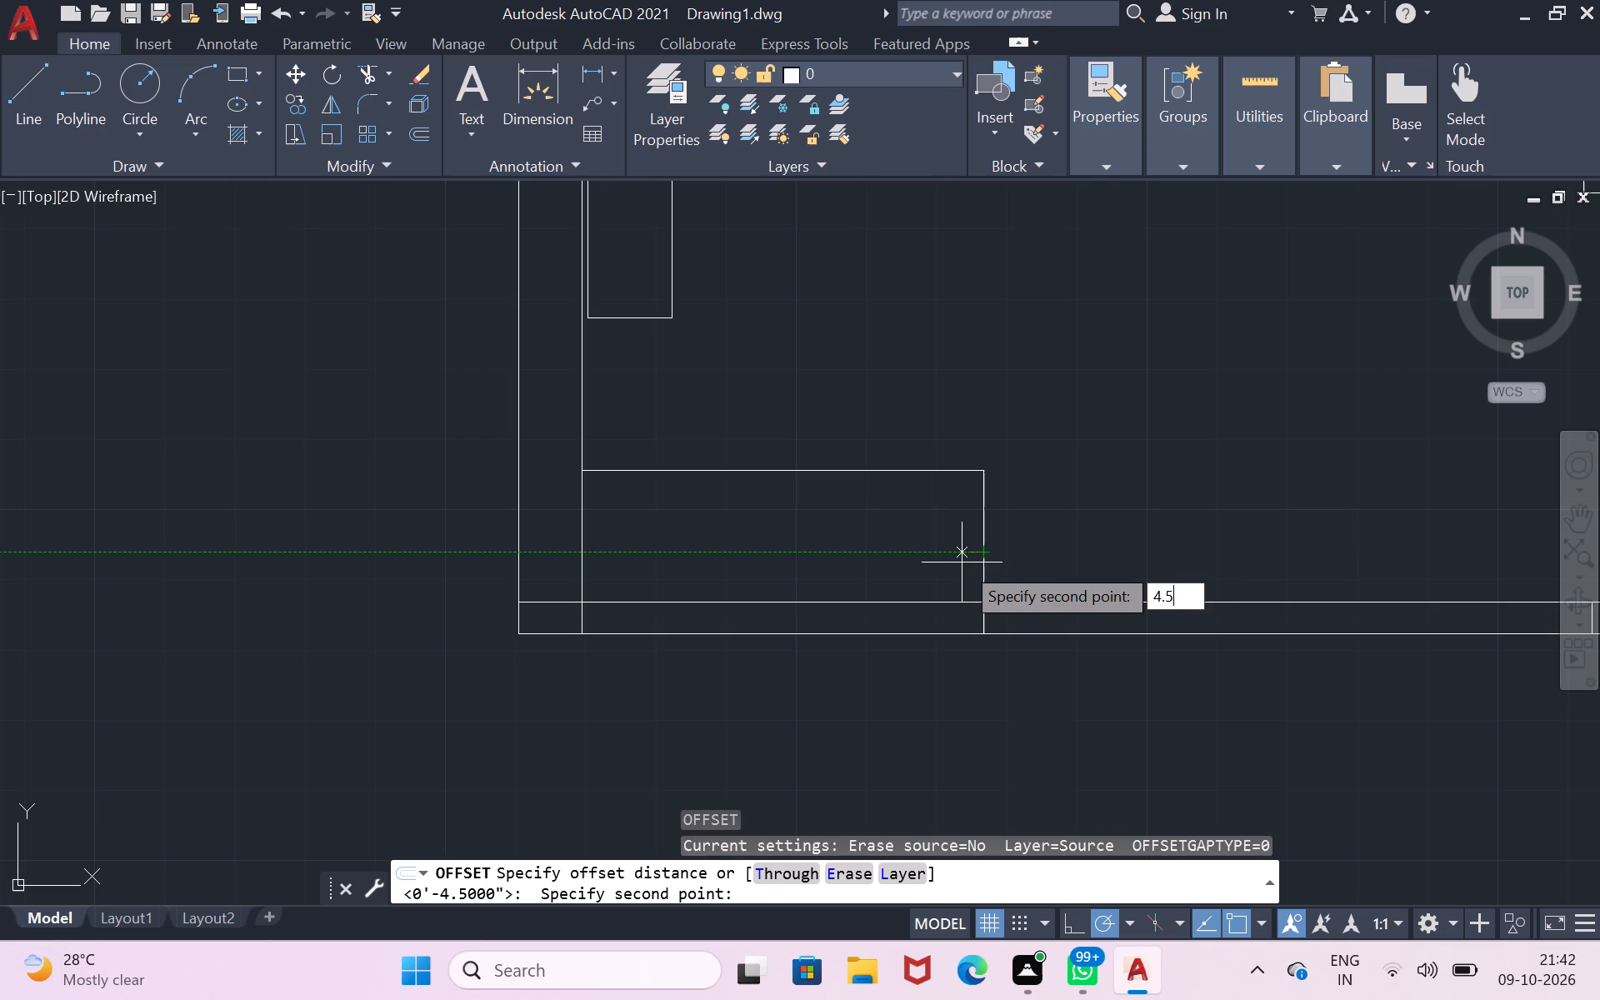
pyautogui.hotkey('shift', '"')
pyautogui.press('Return')
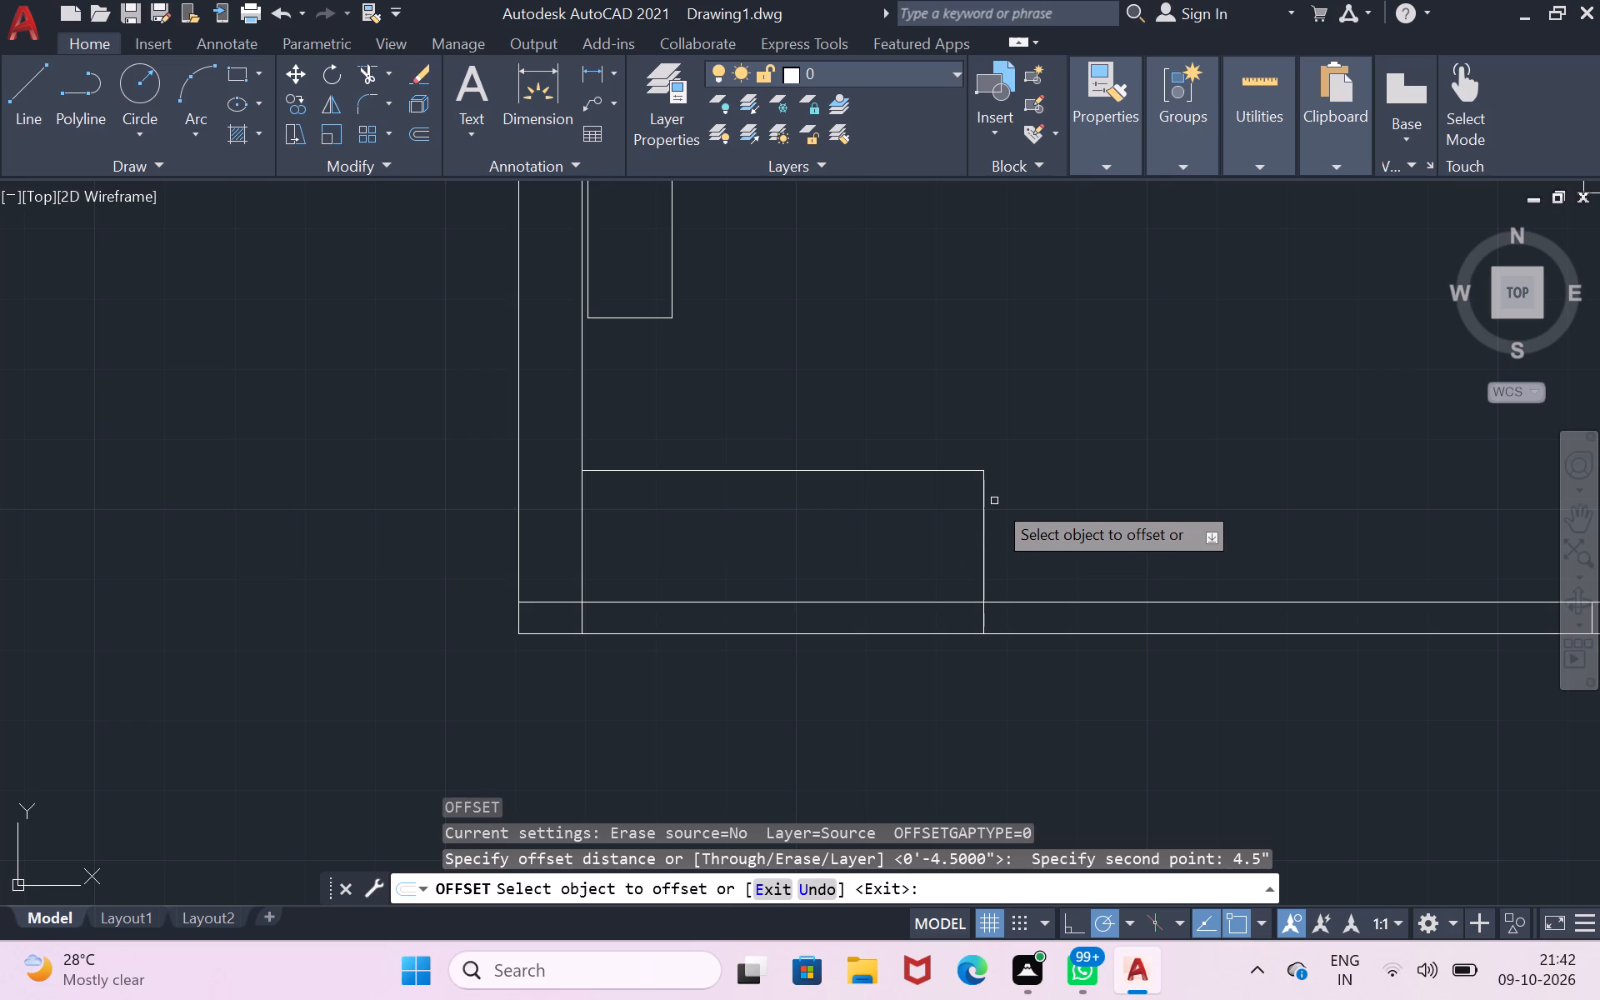
pyautogui.click(985, 526)
pyautogui.click(953, 544)
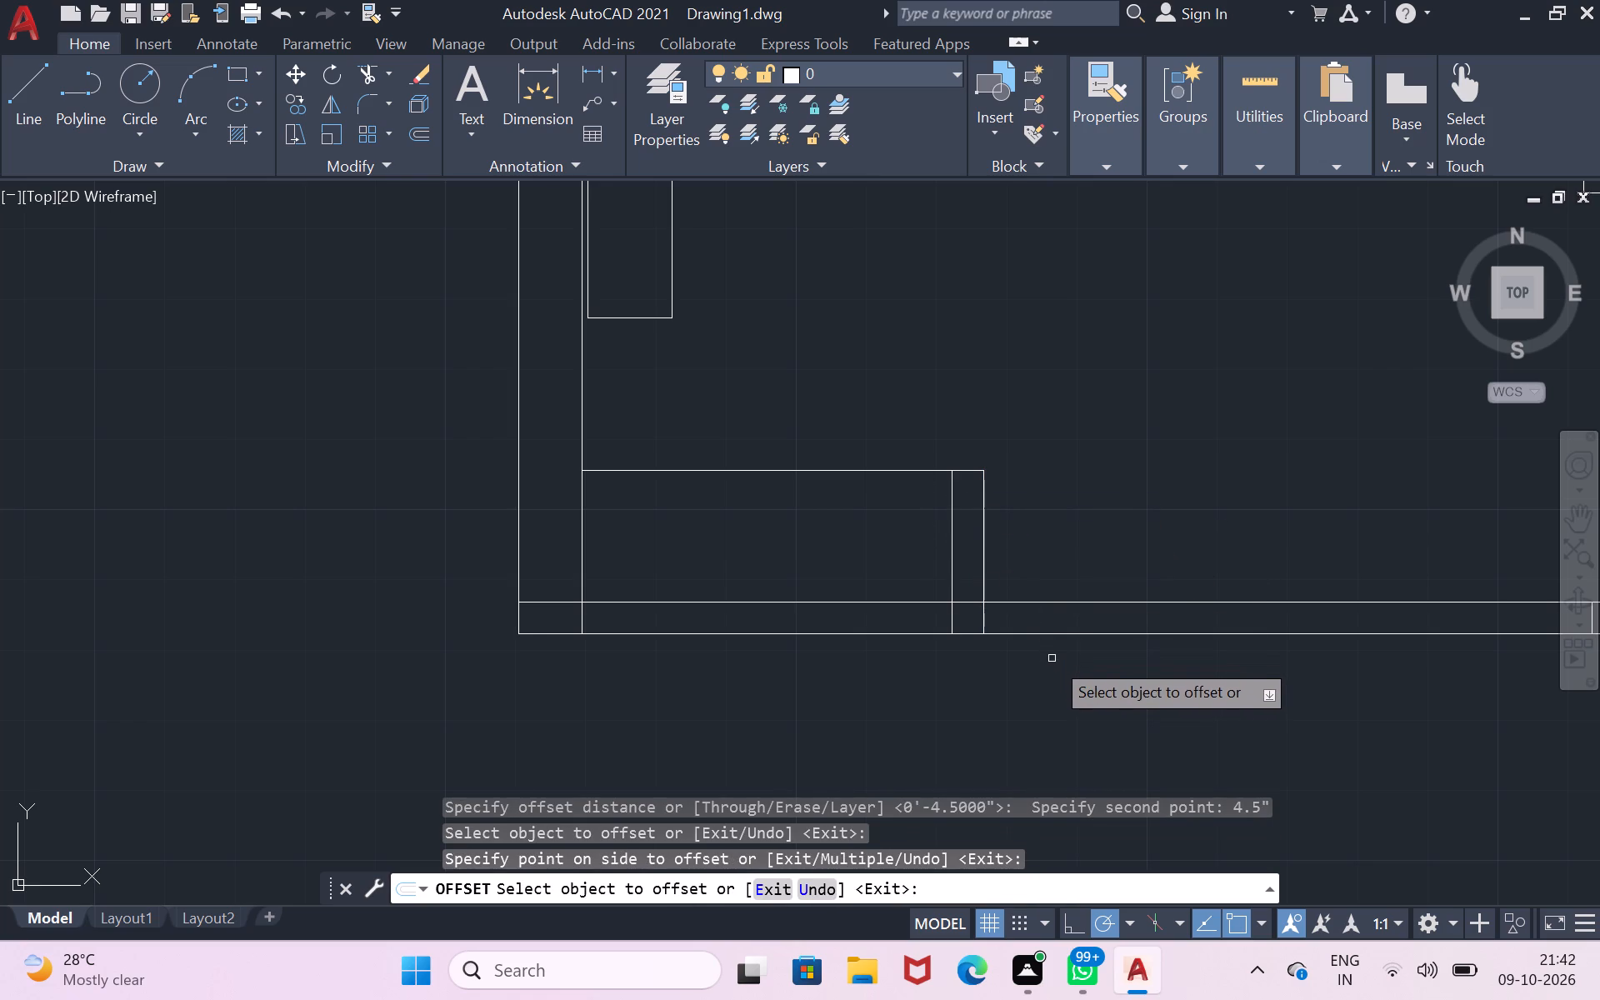
pyautogui.press('Return')
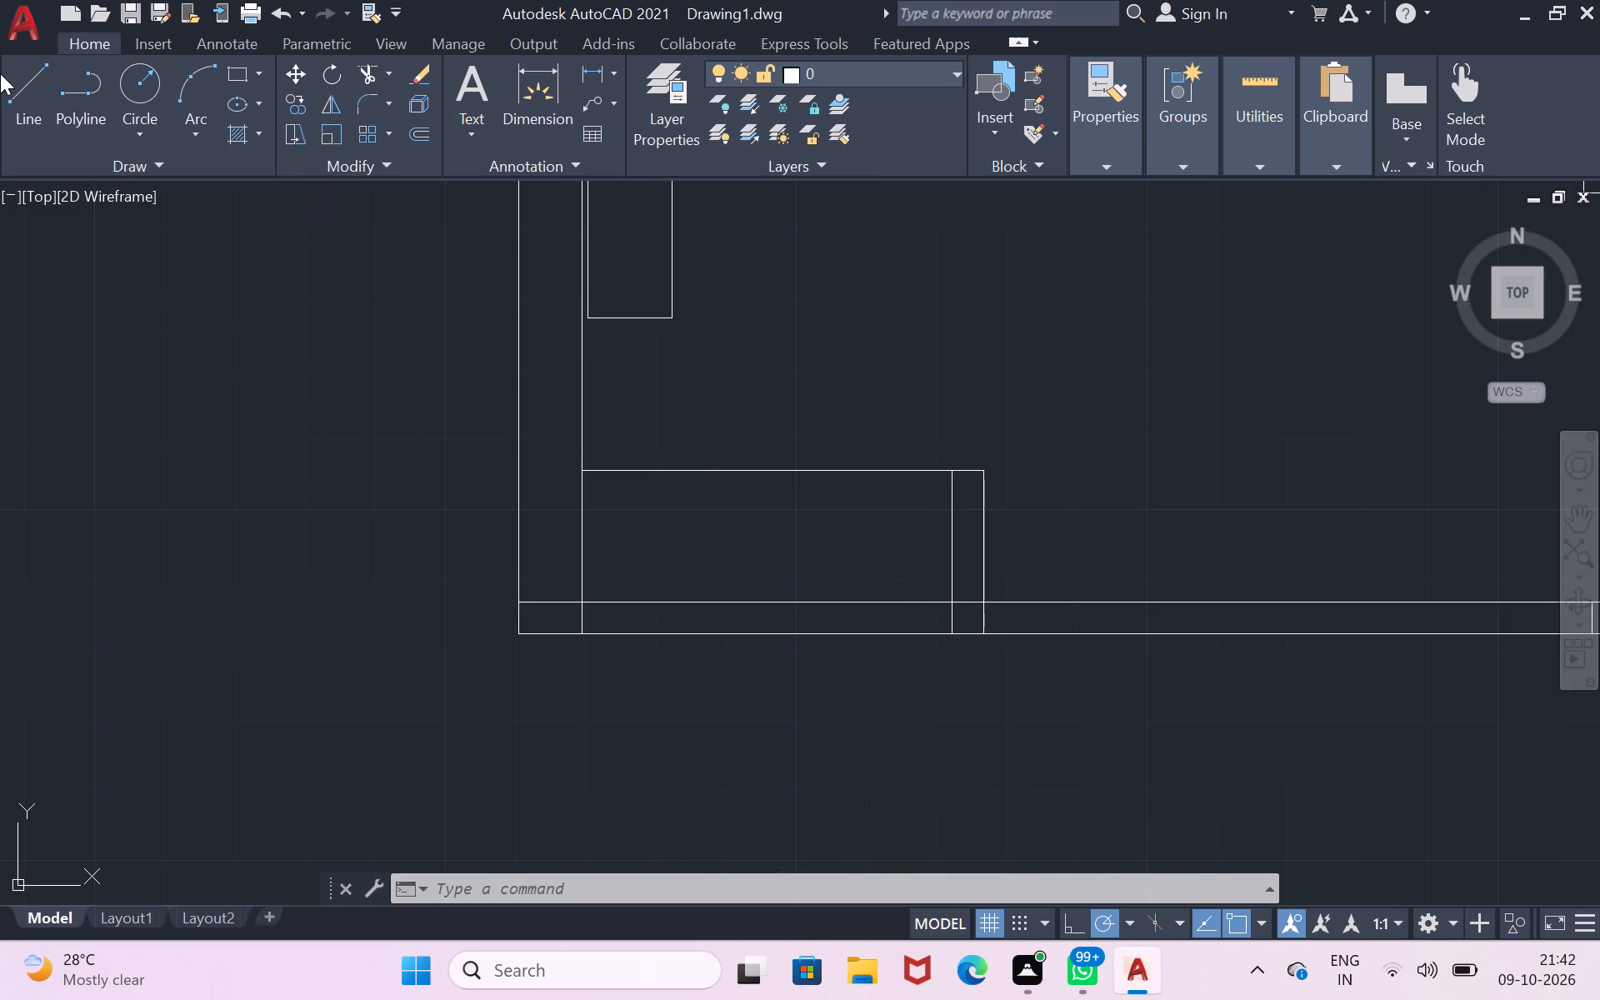
# Draw a horizontal line about 4'-5" long through the corner unit, from the west wall's inner face to the offset side line.
pyautogui.click(22, 99)
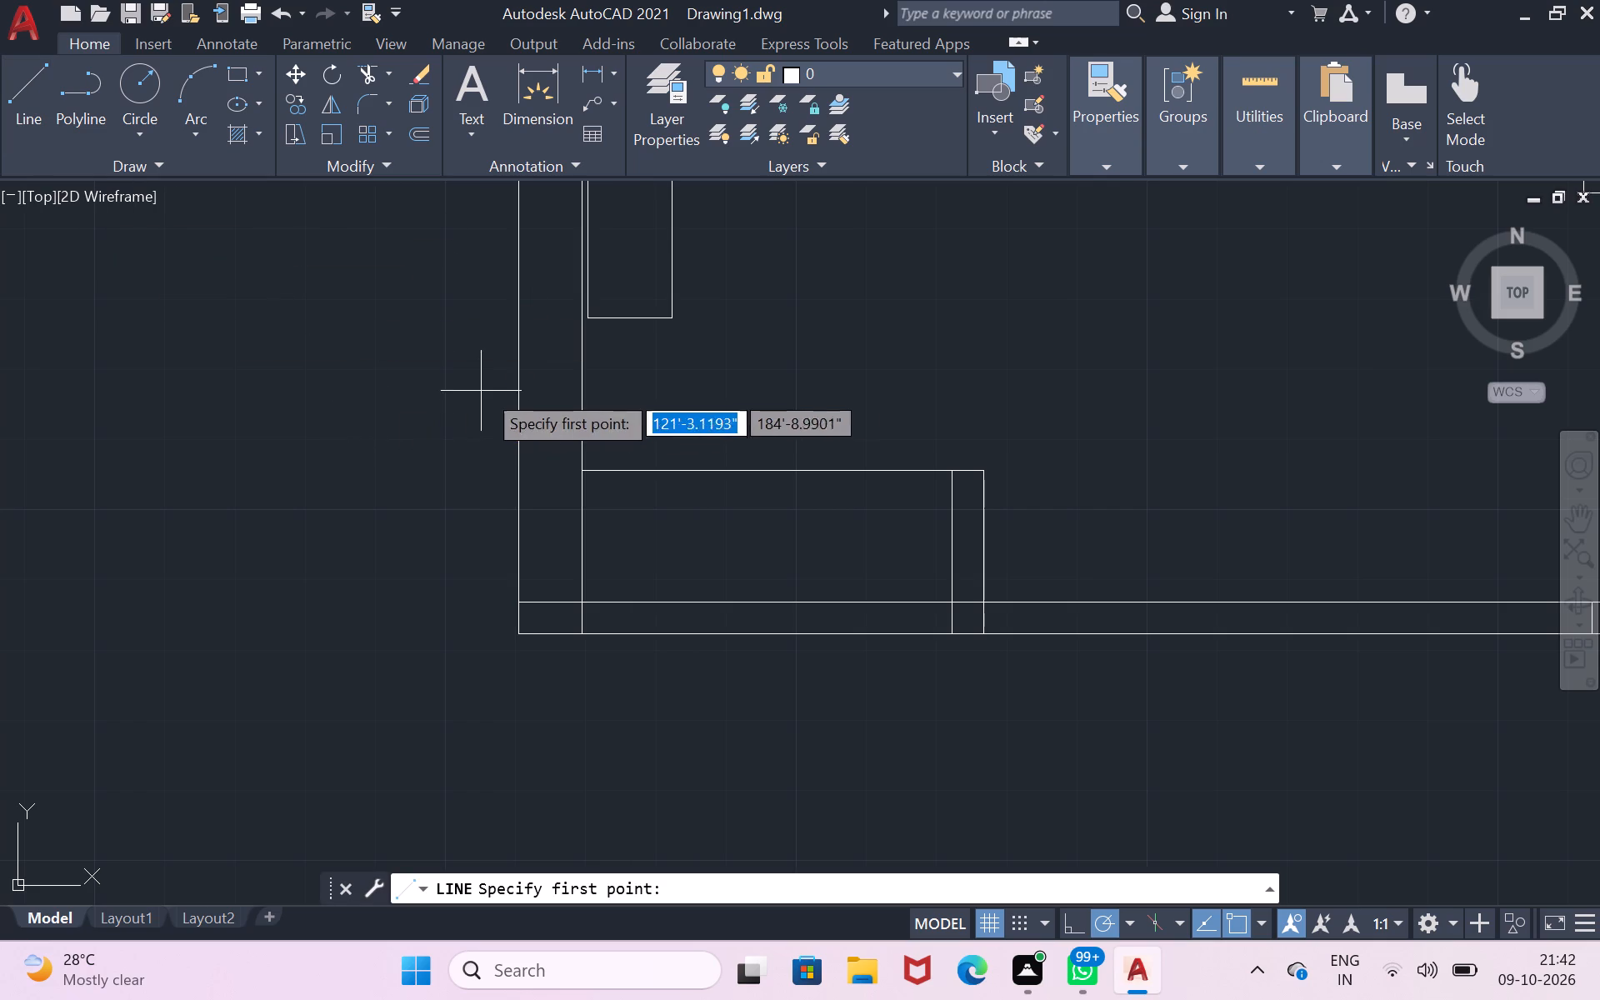
pyautogui.scroll(1, 578, 539)
pyautogui.click(581, 528)
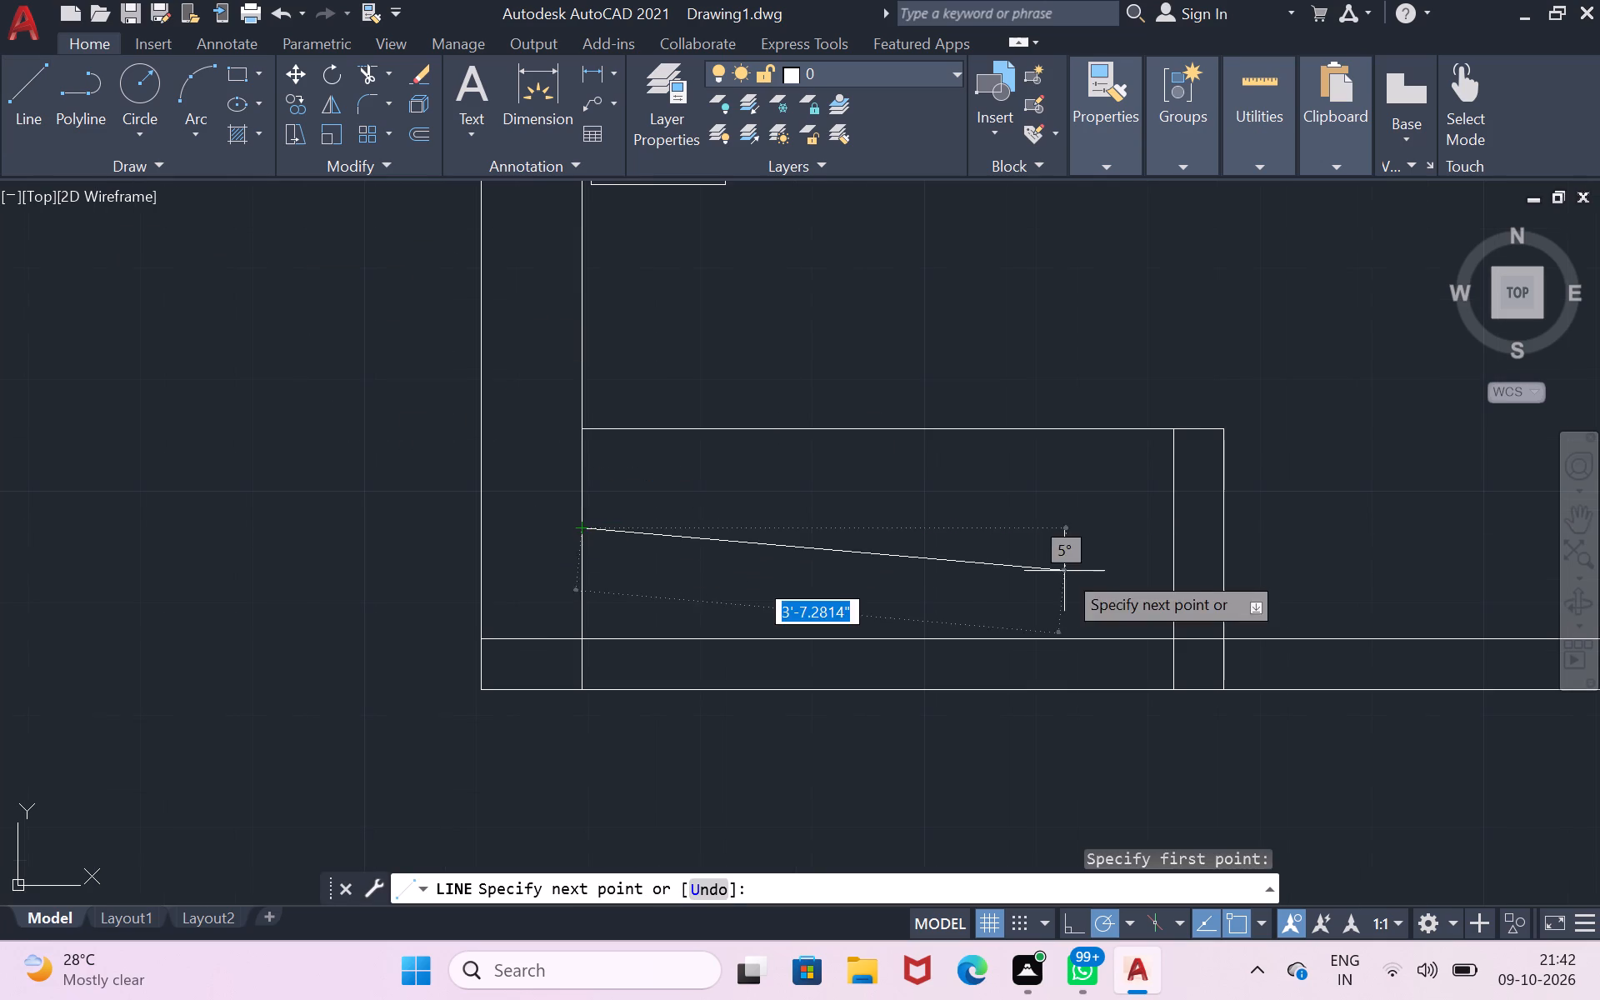
pyautogui.click(1166, 530)
pyautogui.press('Return')
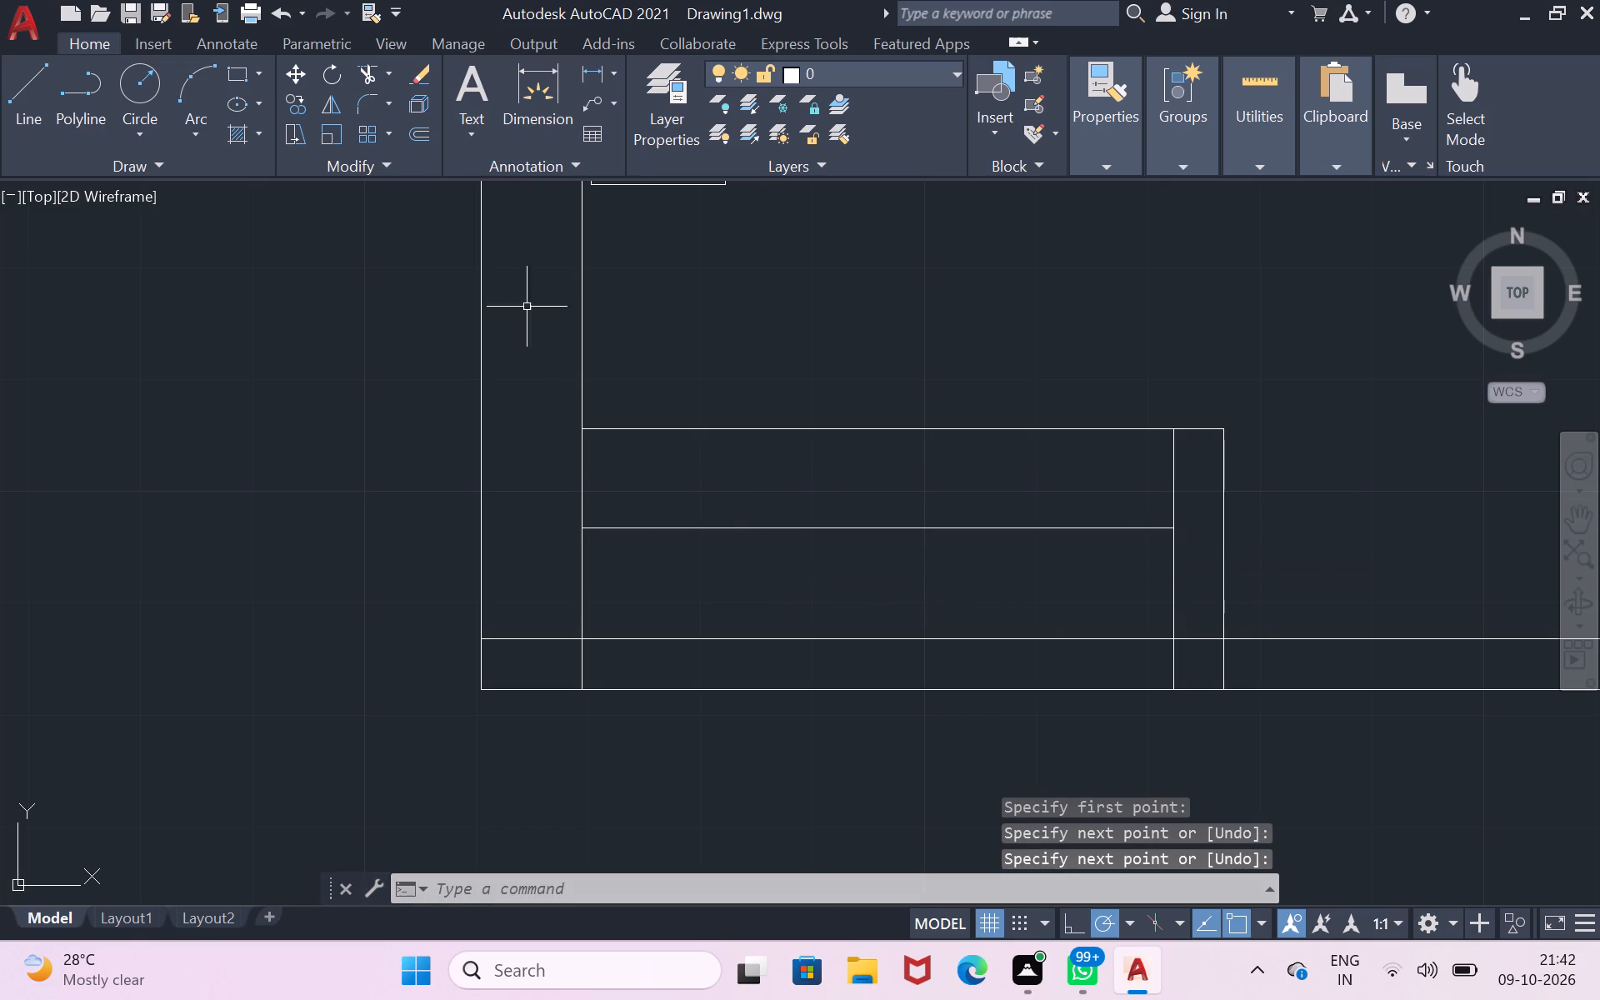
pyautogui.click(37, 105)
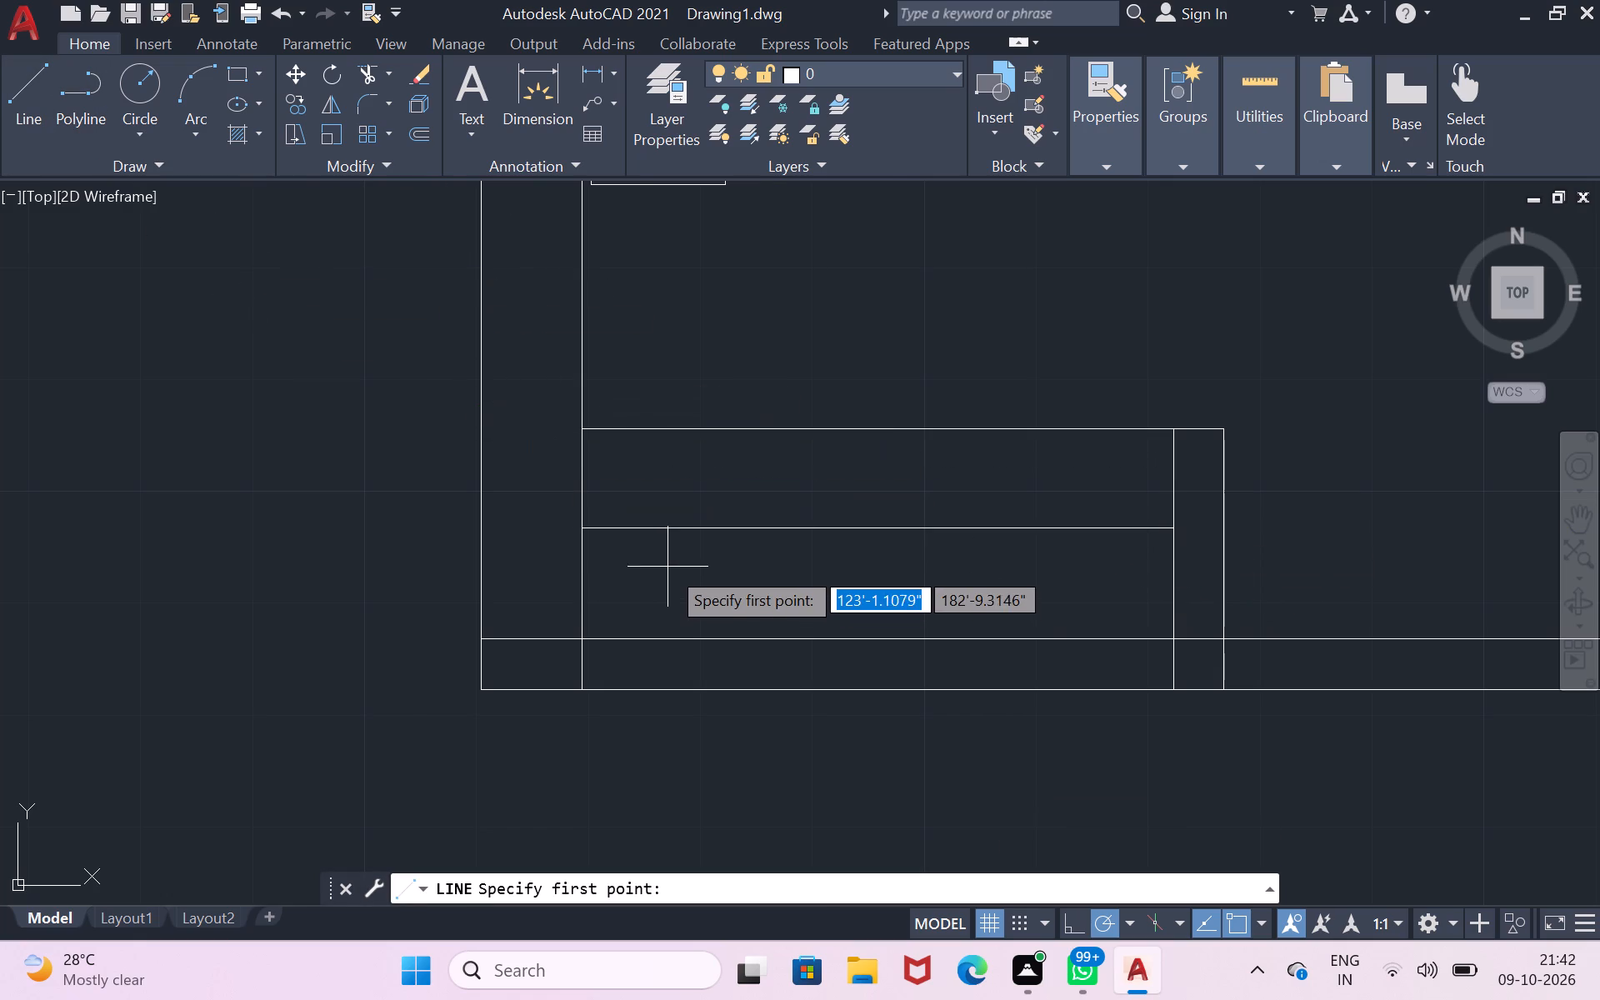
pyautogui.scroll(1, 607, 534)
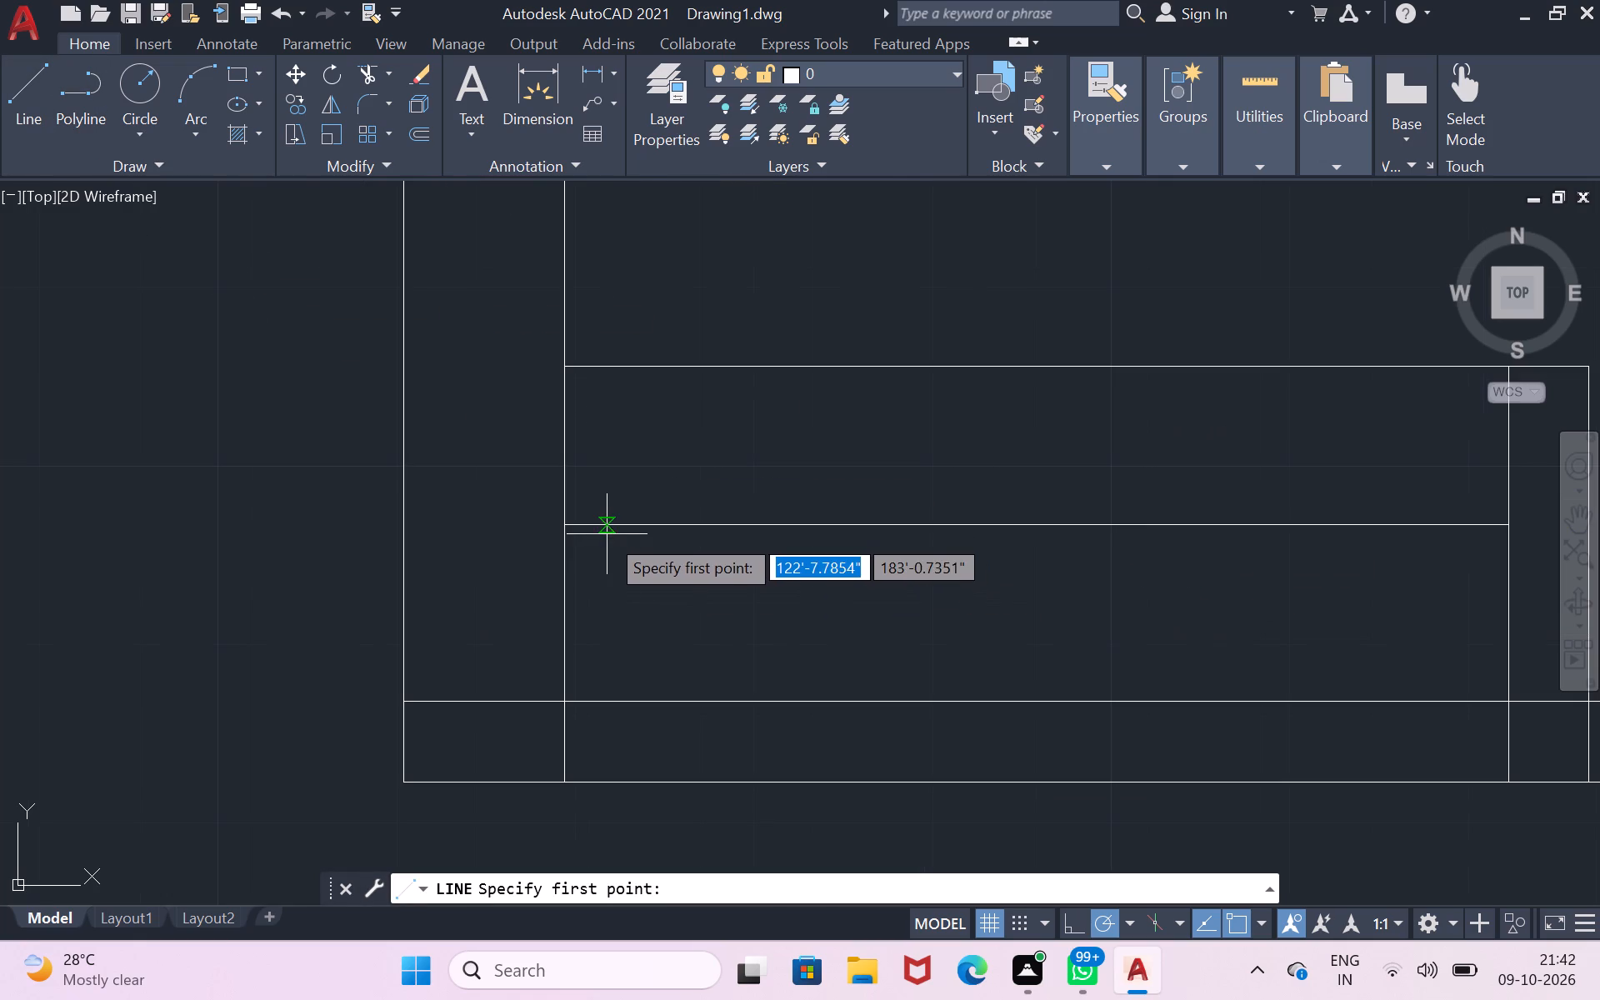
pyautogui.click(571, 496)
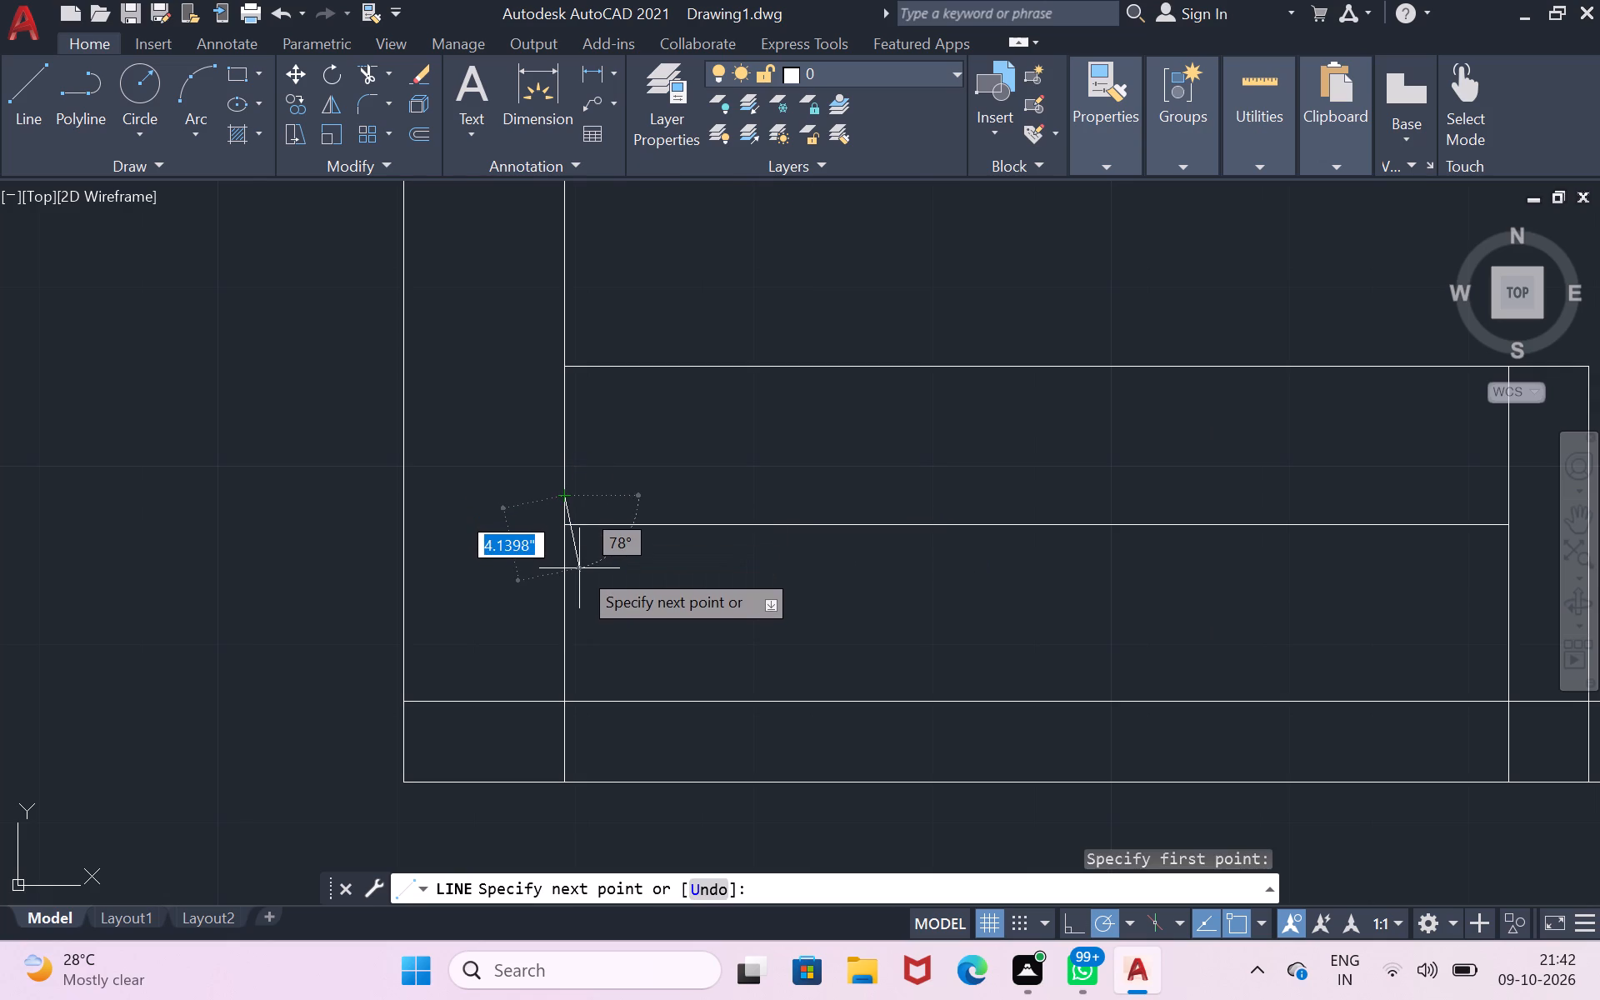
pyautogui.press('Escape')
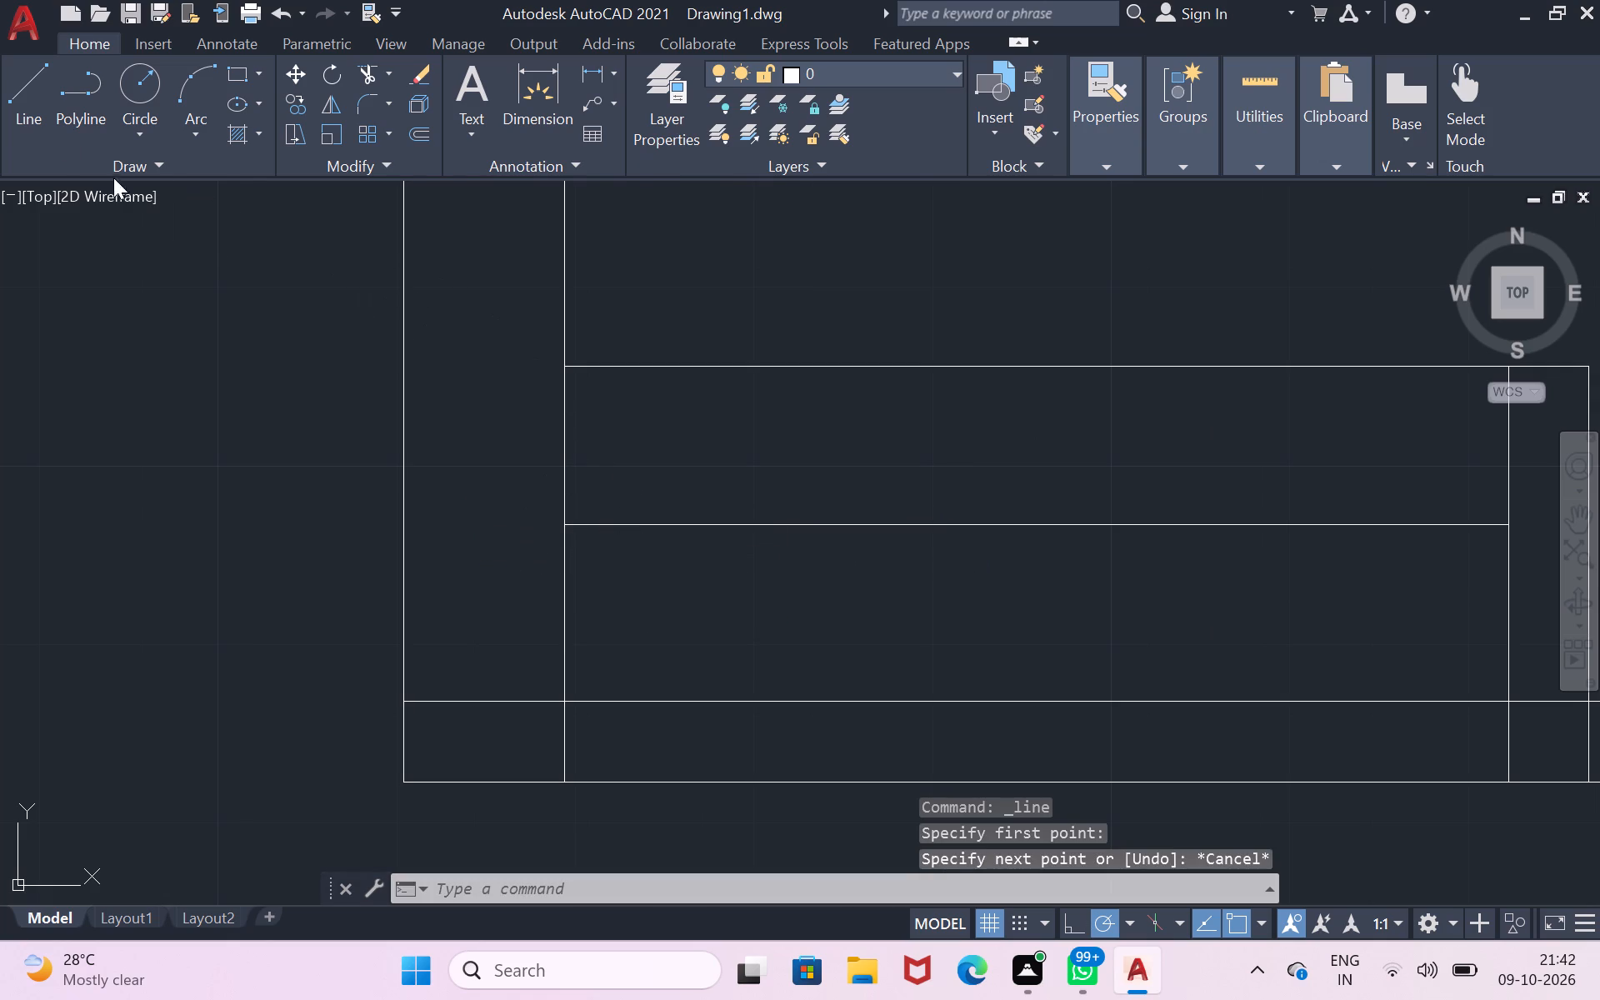
# Draw a zigzag of short lines, each about 4" to 6" long, across the unit's middle line, starting at the west wall's inner face.
pyautogui.click(42, 127)
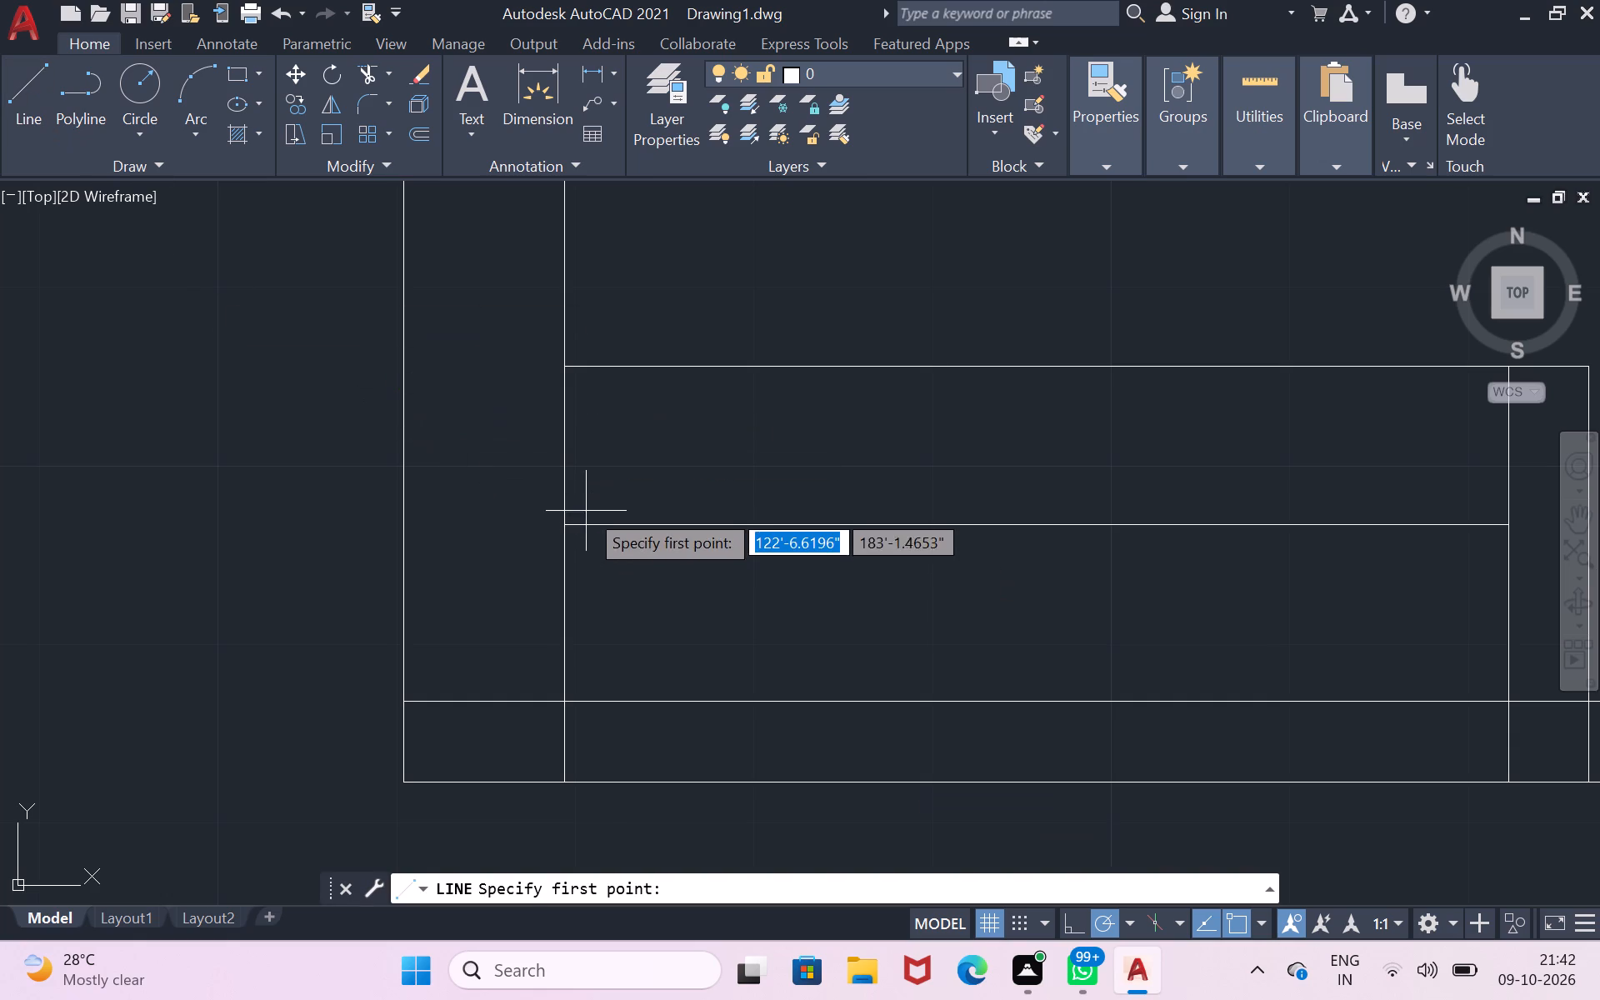
pyautogui.doubleClick(569, 475)
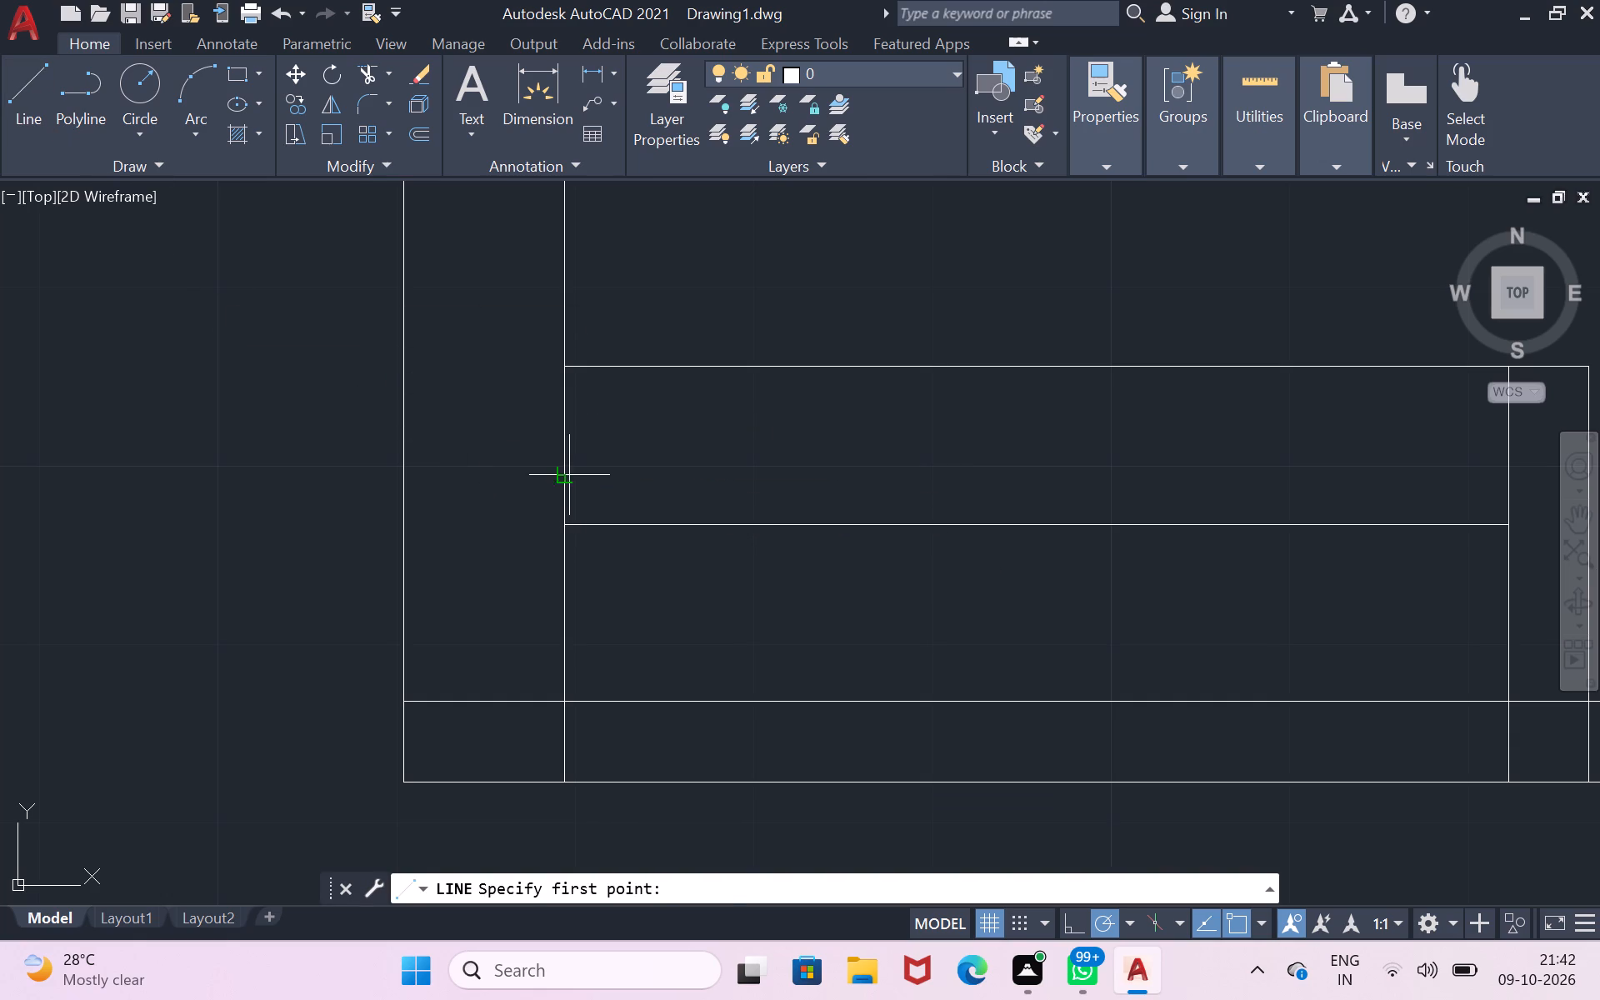
pyautogui.doubleClick(592, 576)
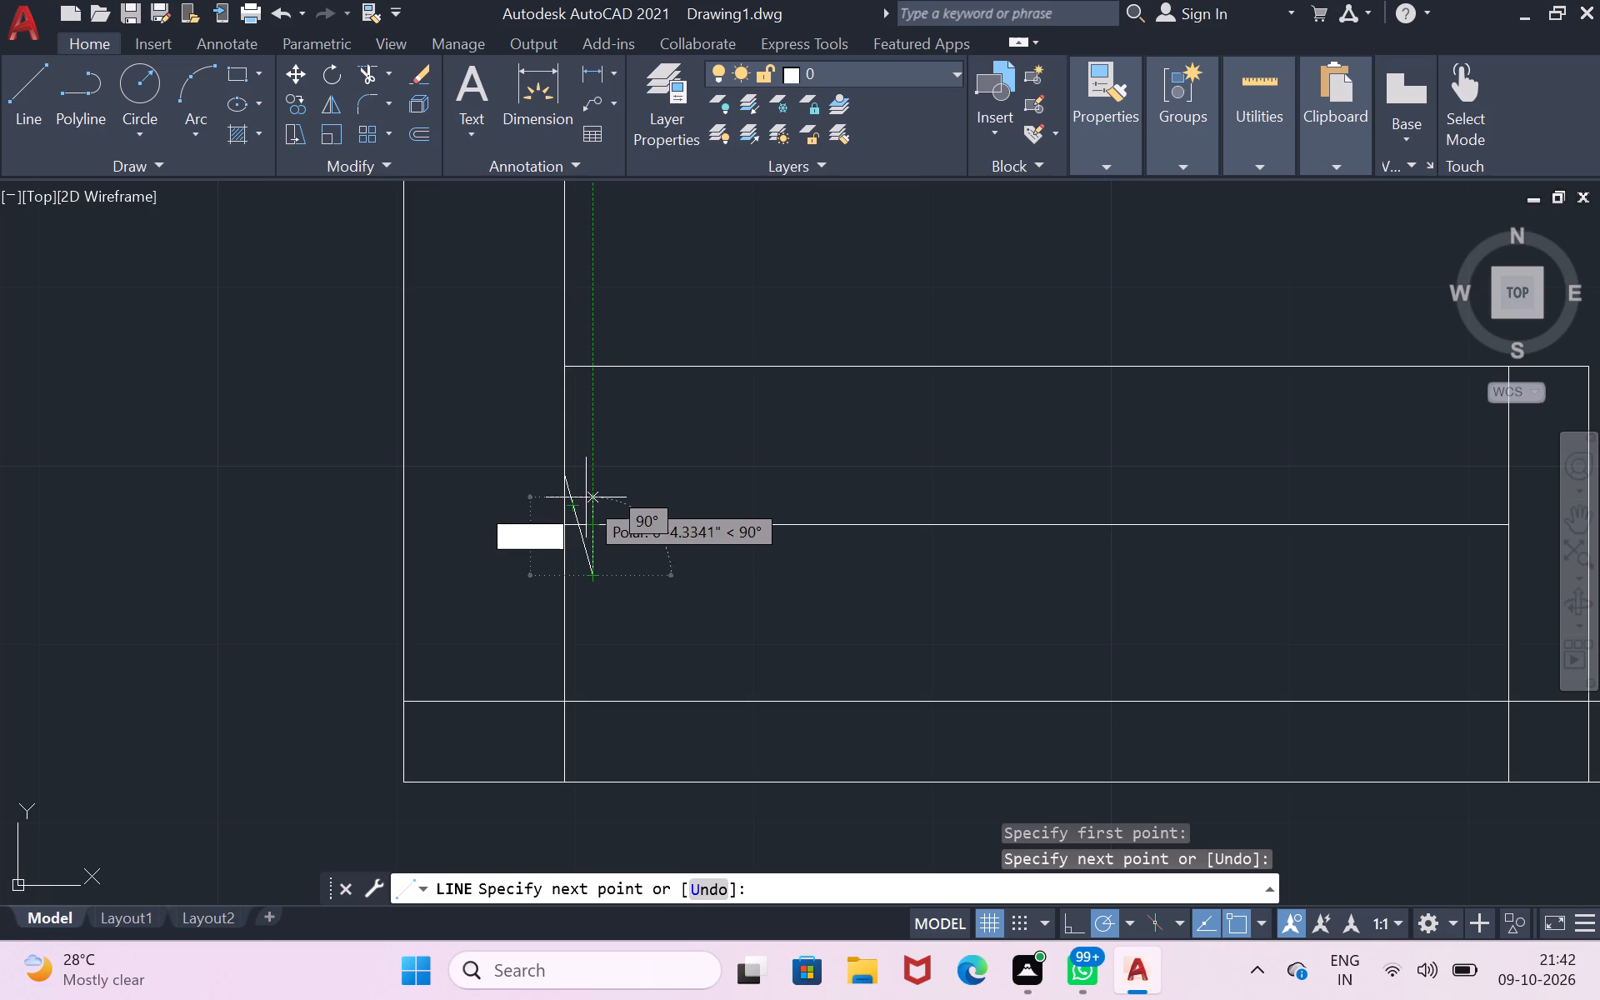
pyautogui.click(582, 492)
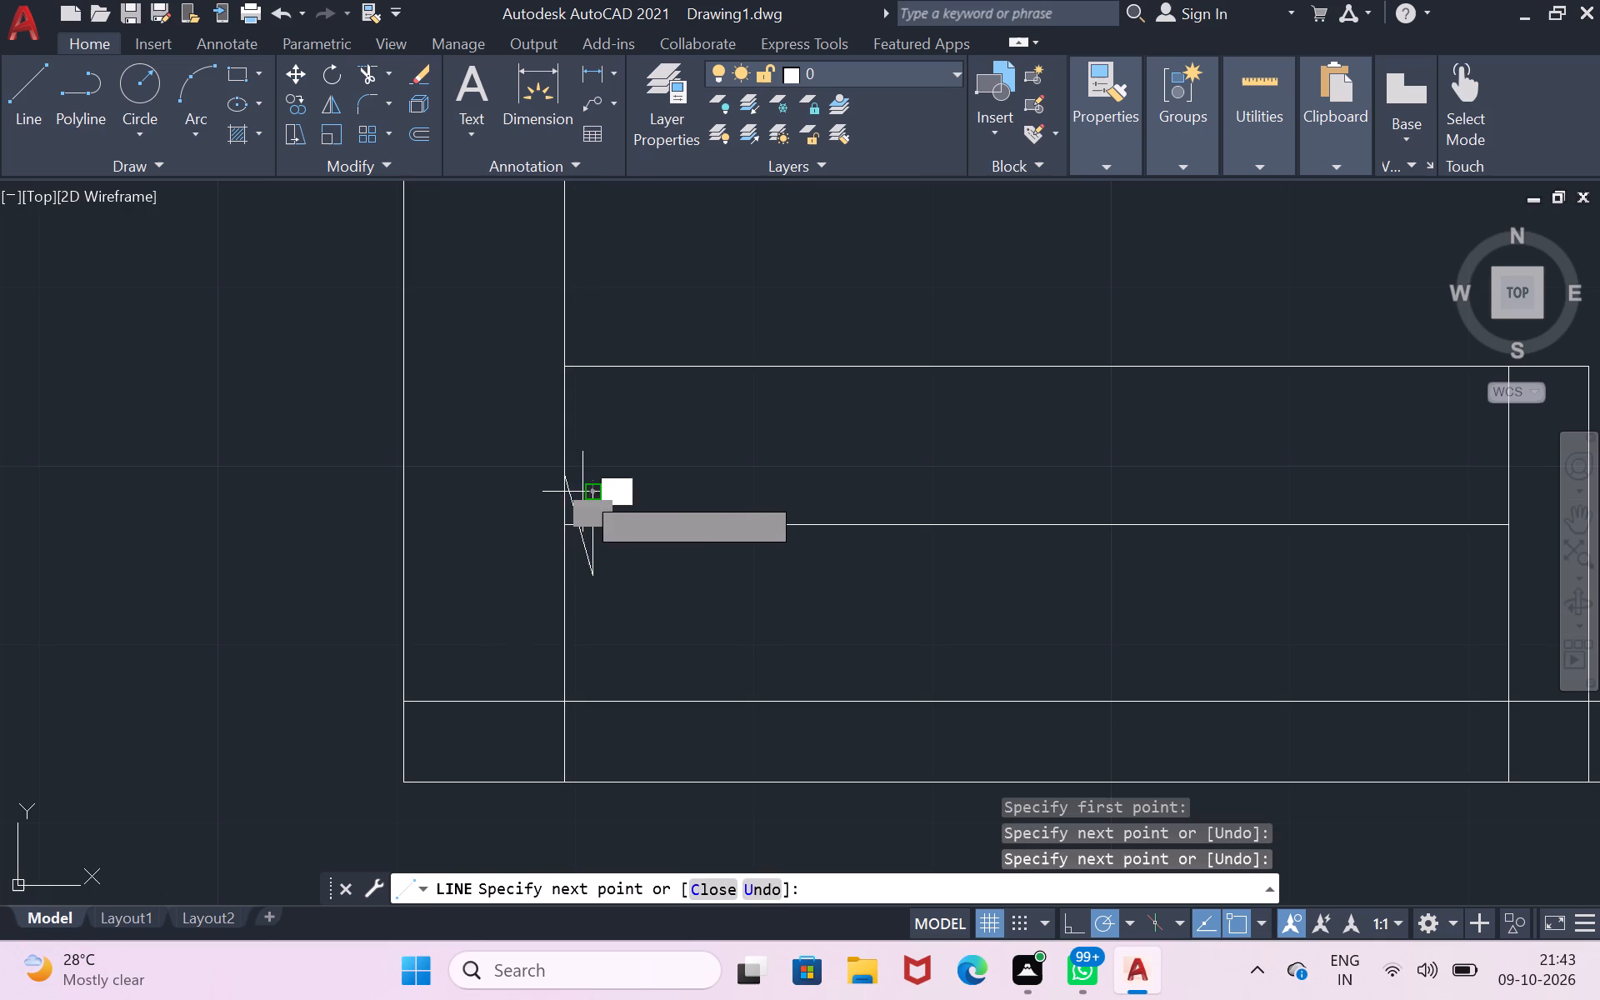
pyautogui.click(614, 578)
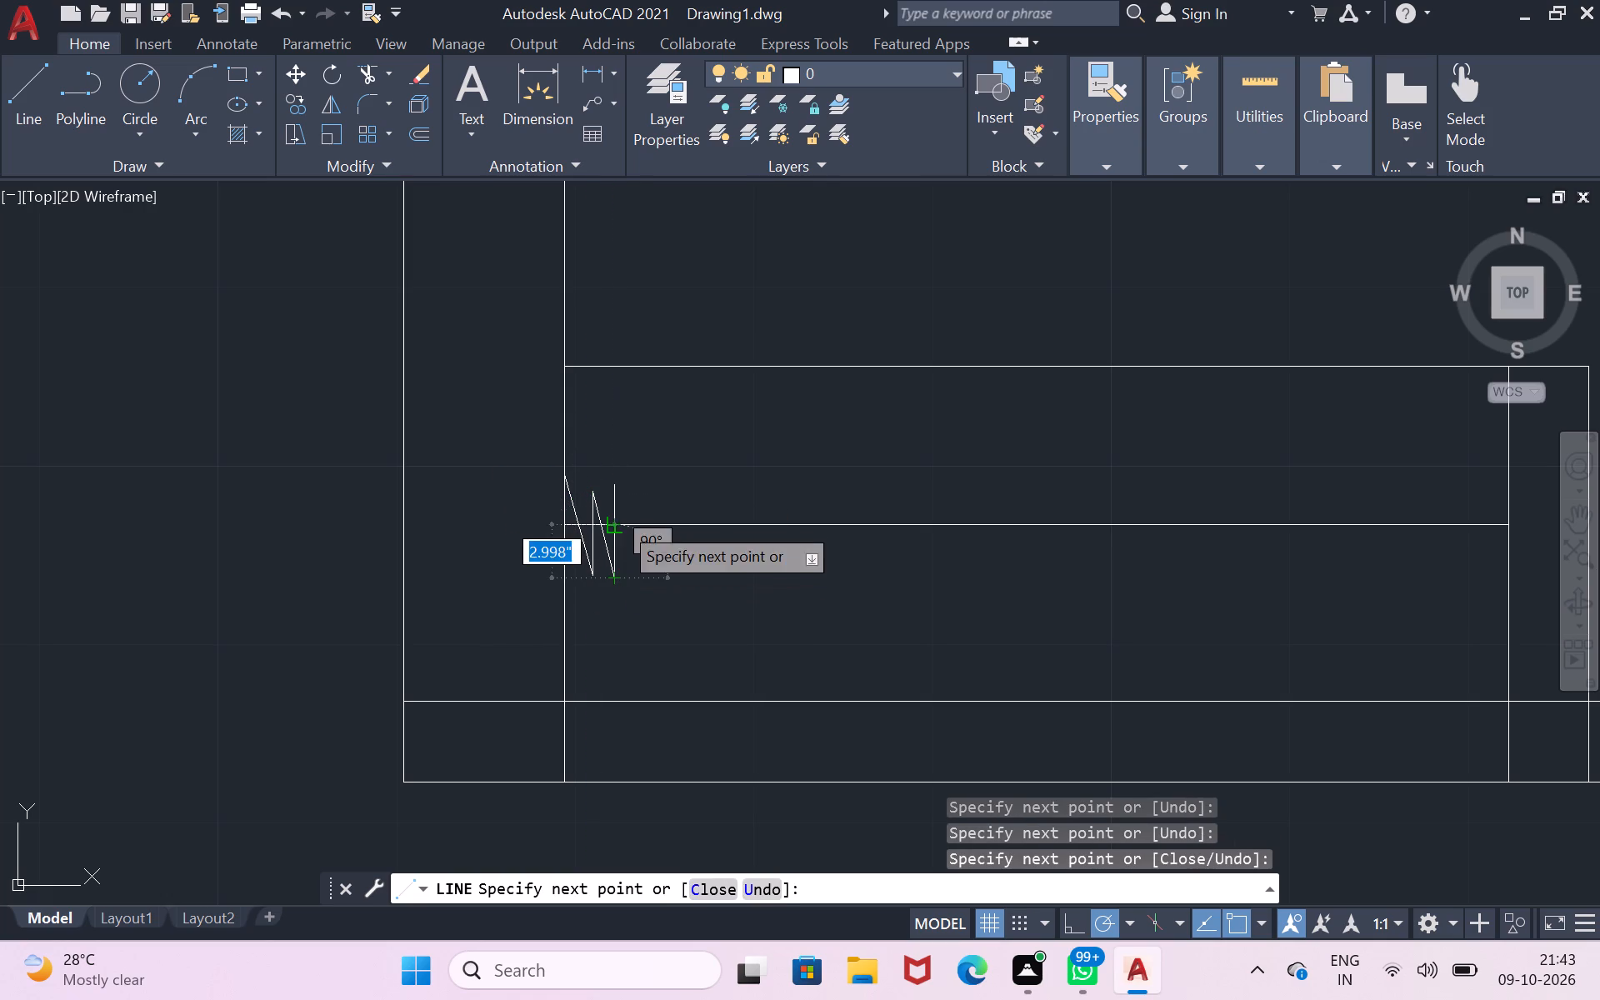
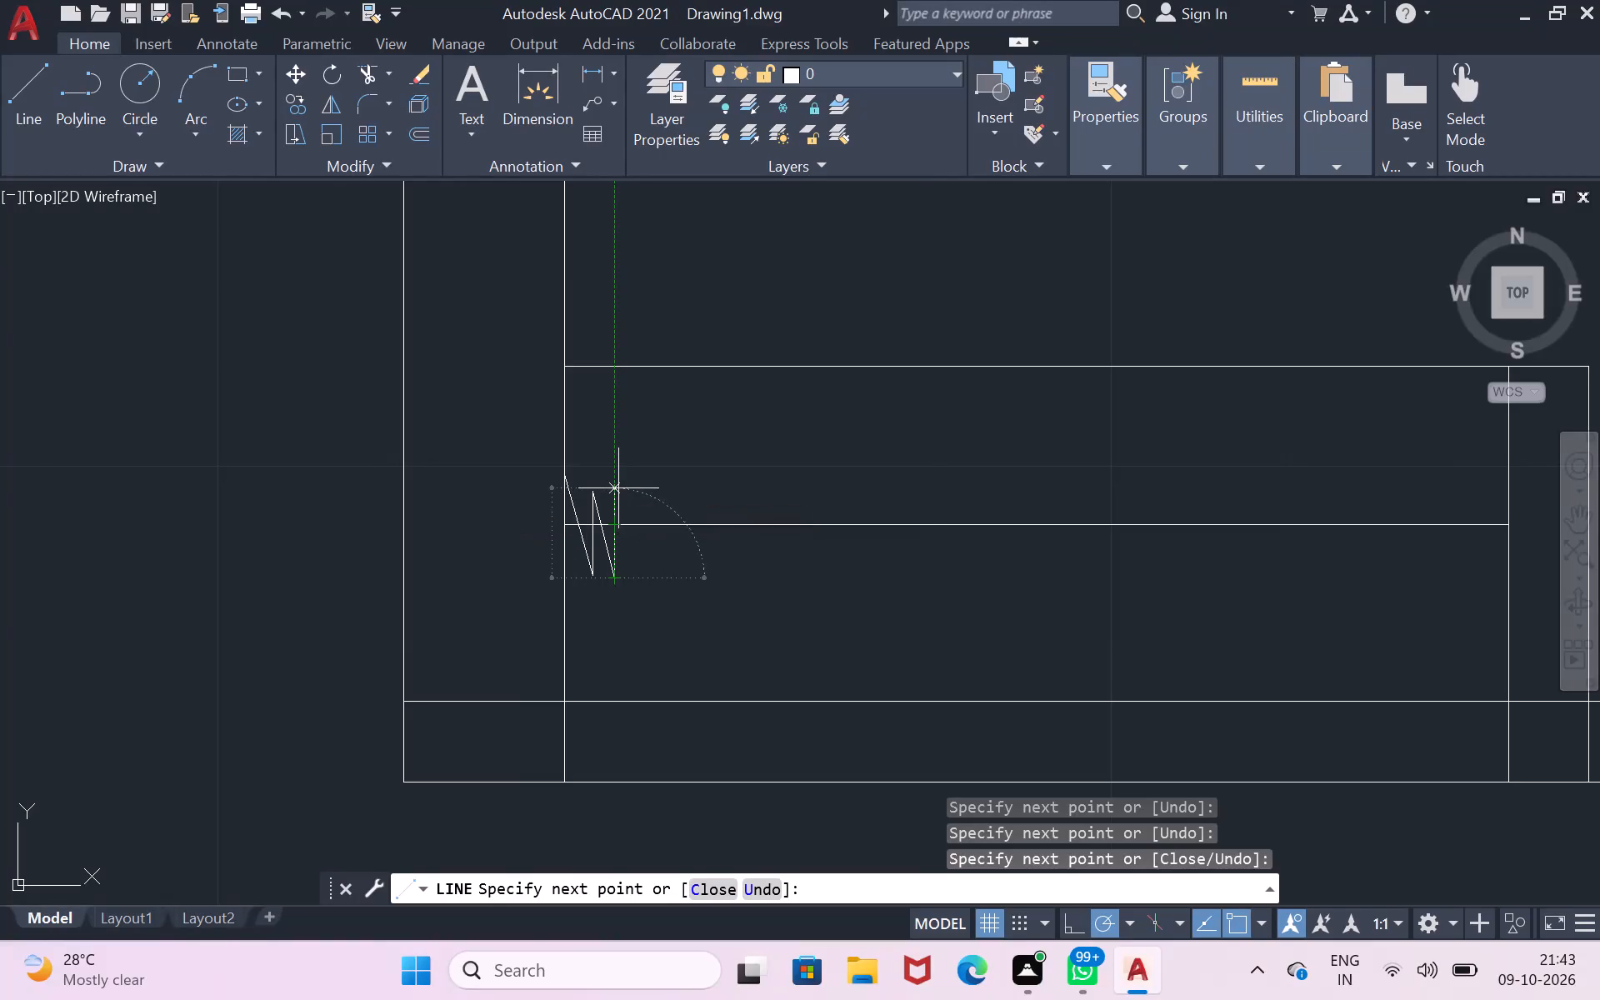
# Add two more strokes, each about 5" to 6" long, to the zigzag across the corner unit's middle line.
pyautogui.click(618, 488)
pyautogui.click(633, 588)
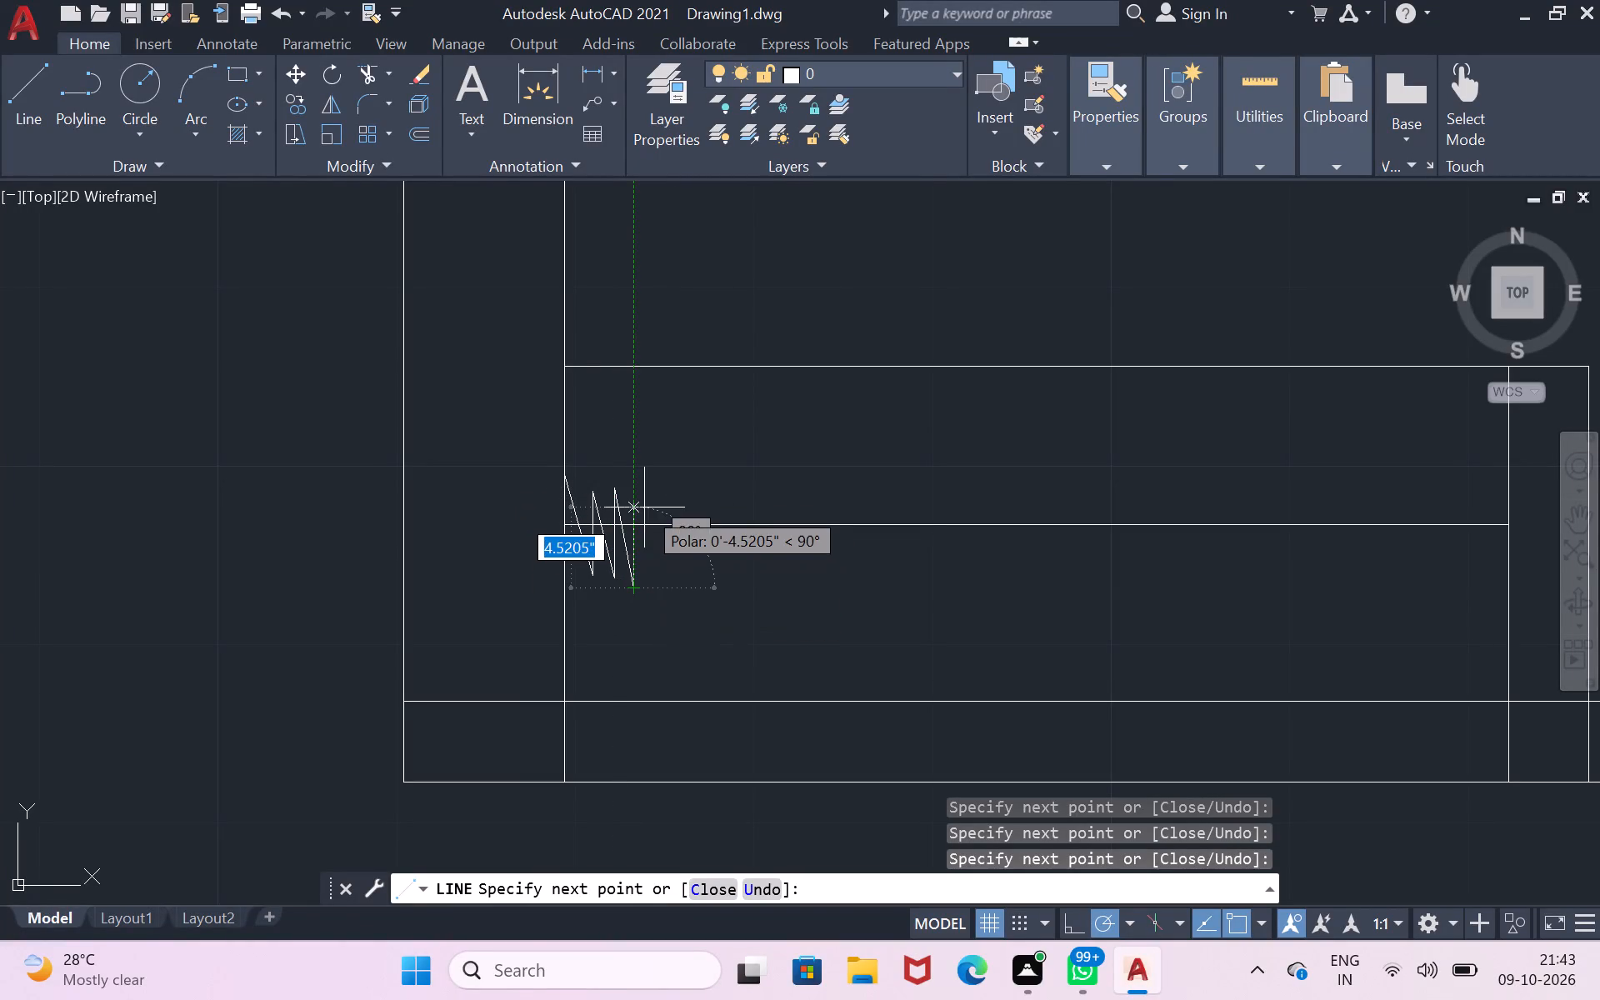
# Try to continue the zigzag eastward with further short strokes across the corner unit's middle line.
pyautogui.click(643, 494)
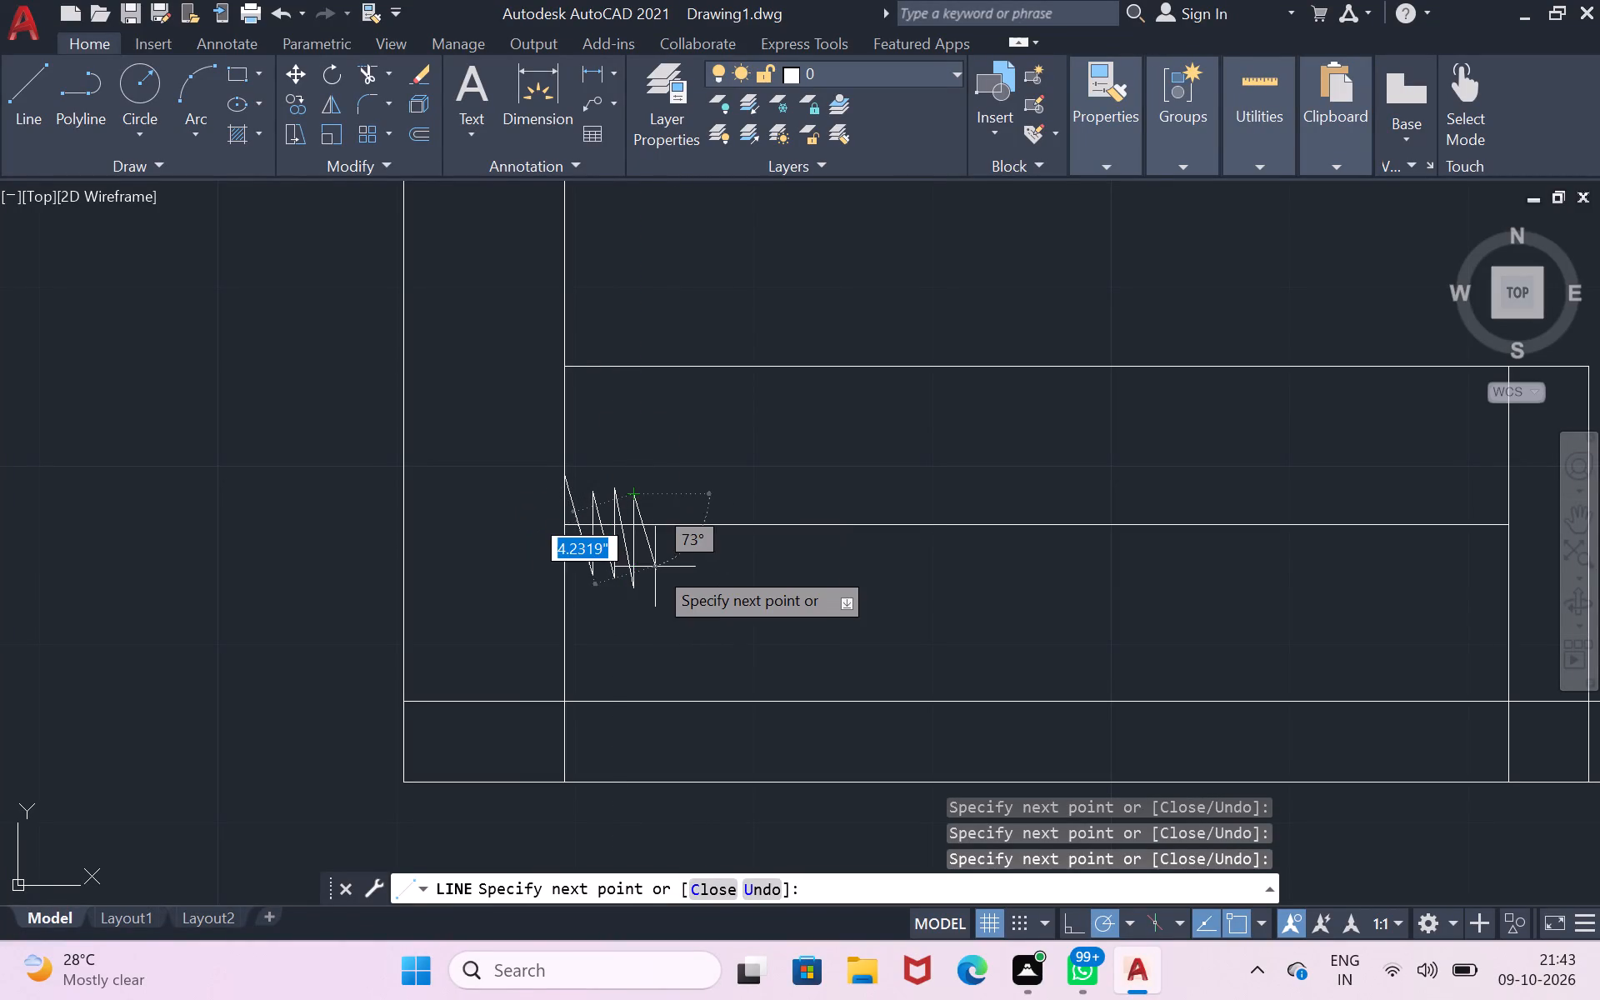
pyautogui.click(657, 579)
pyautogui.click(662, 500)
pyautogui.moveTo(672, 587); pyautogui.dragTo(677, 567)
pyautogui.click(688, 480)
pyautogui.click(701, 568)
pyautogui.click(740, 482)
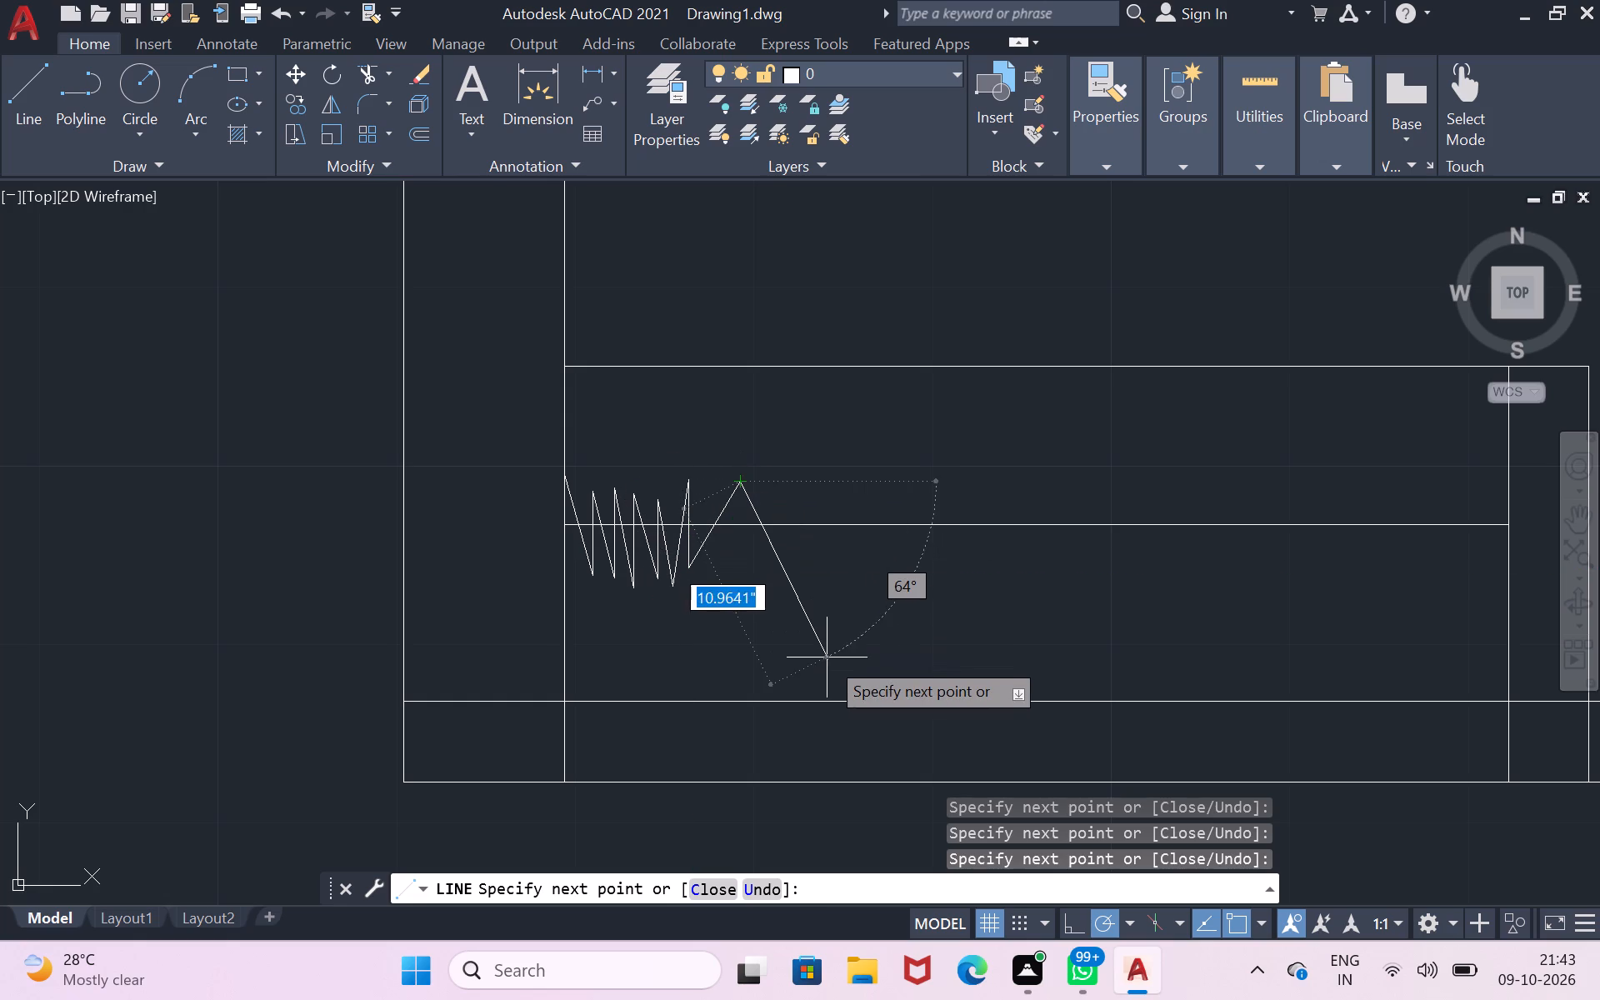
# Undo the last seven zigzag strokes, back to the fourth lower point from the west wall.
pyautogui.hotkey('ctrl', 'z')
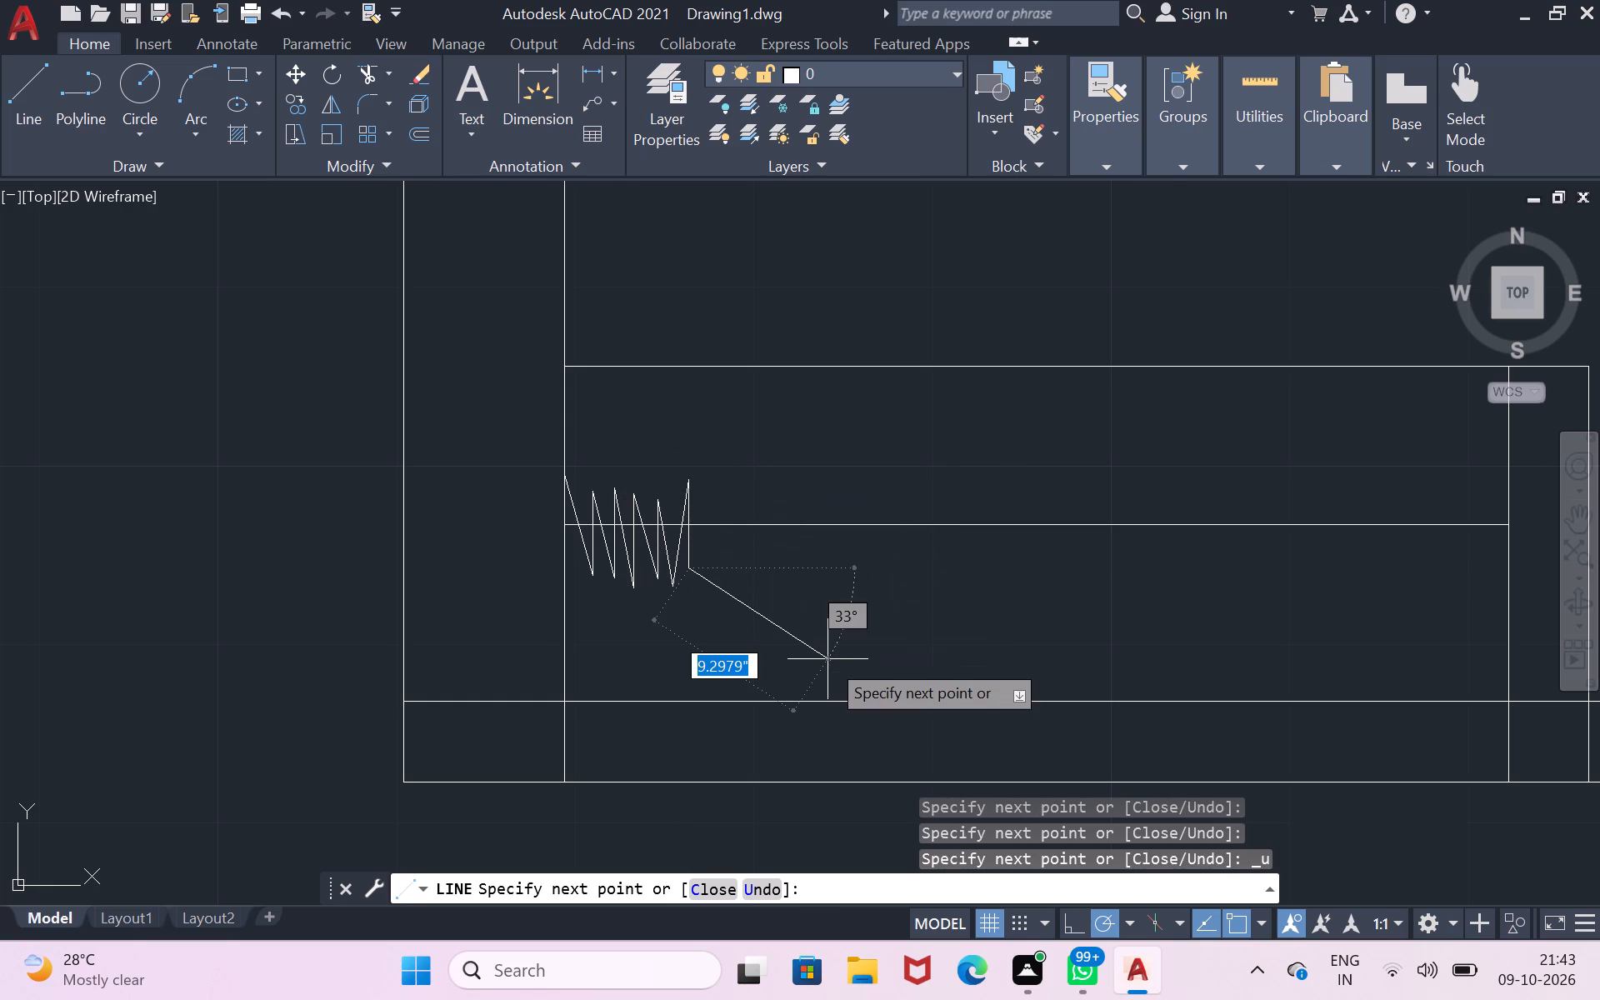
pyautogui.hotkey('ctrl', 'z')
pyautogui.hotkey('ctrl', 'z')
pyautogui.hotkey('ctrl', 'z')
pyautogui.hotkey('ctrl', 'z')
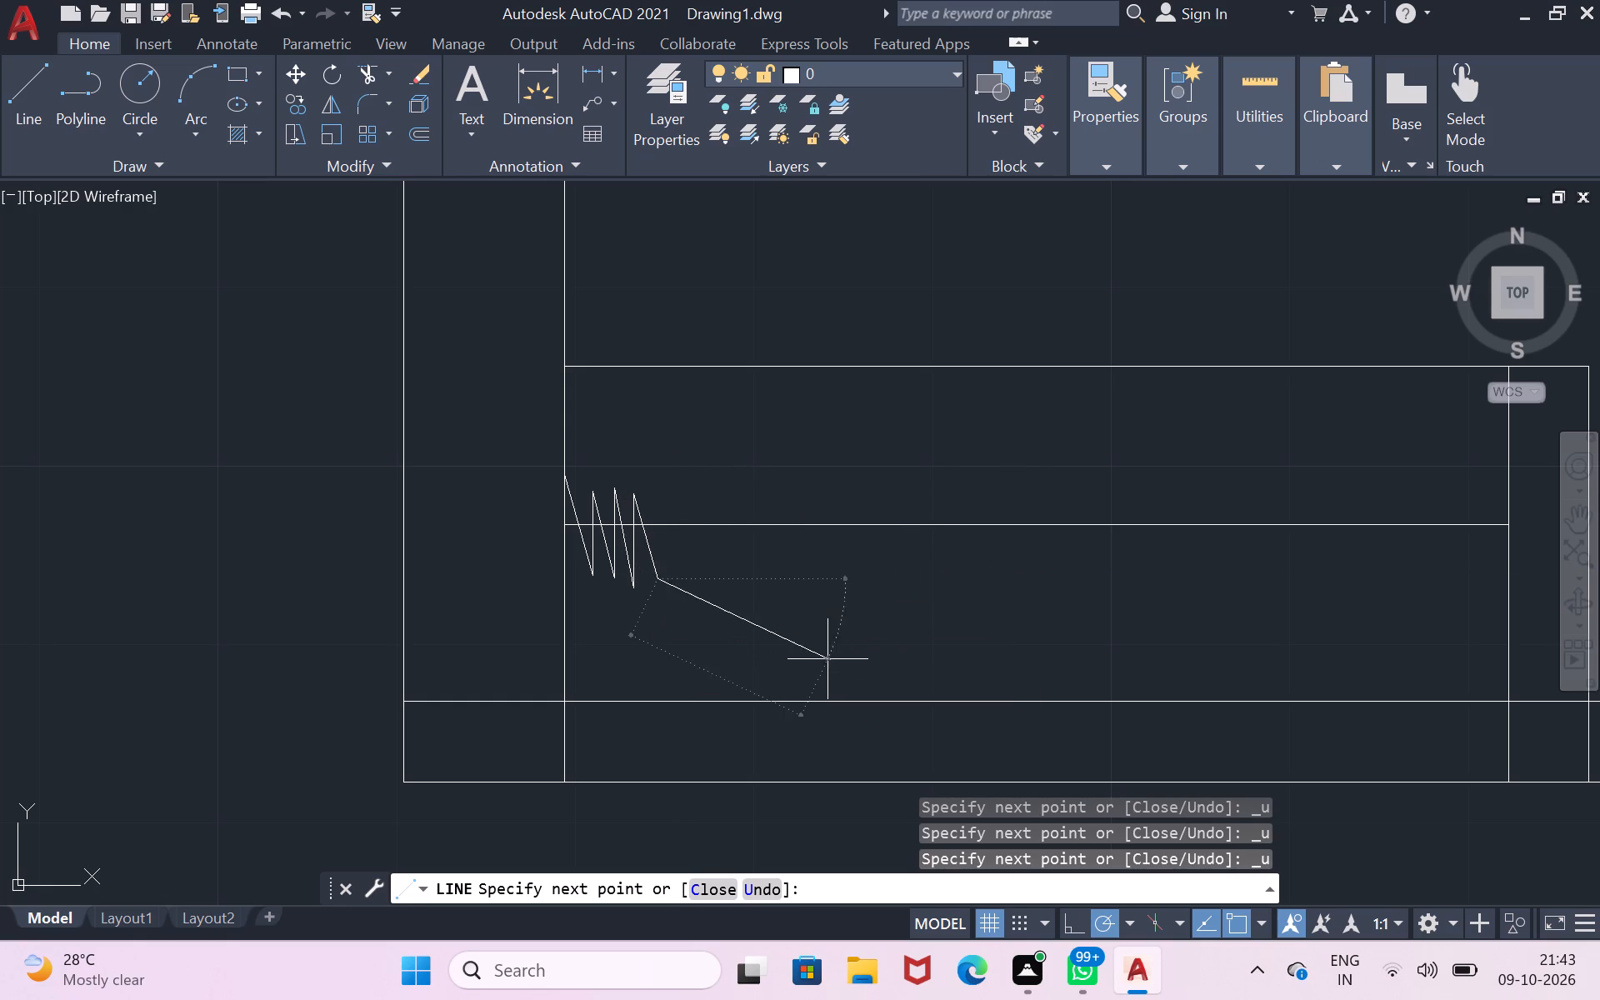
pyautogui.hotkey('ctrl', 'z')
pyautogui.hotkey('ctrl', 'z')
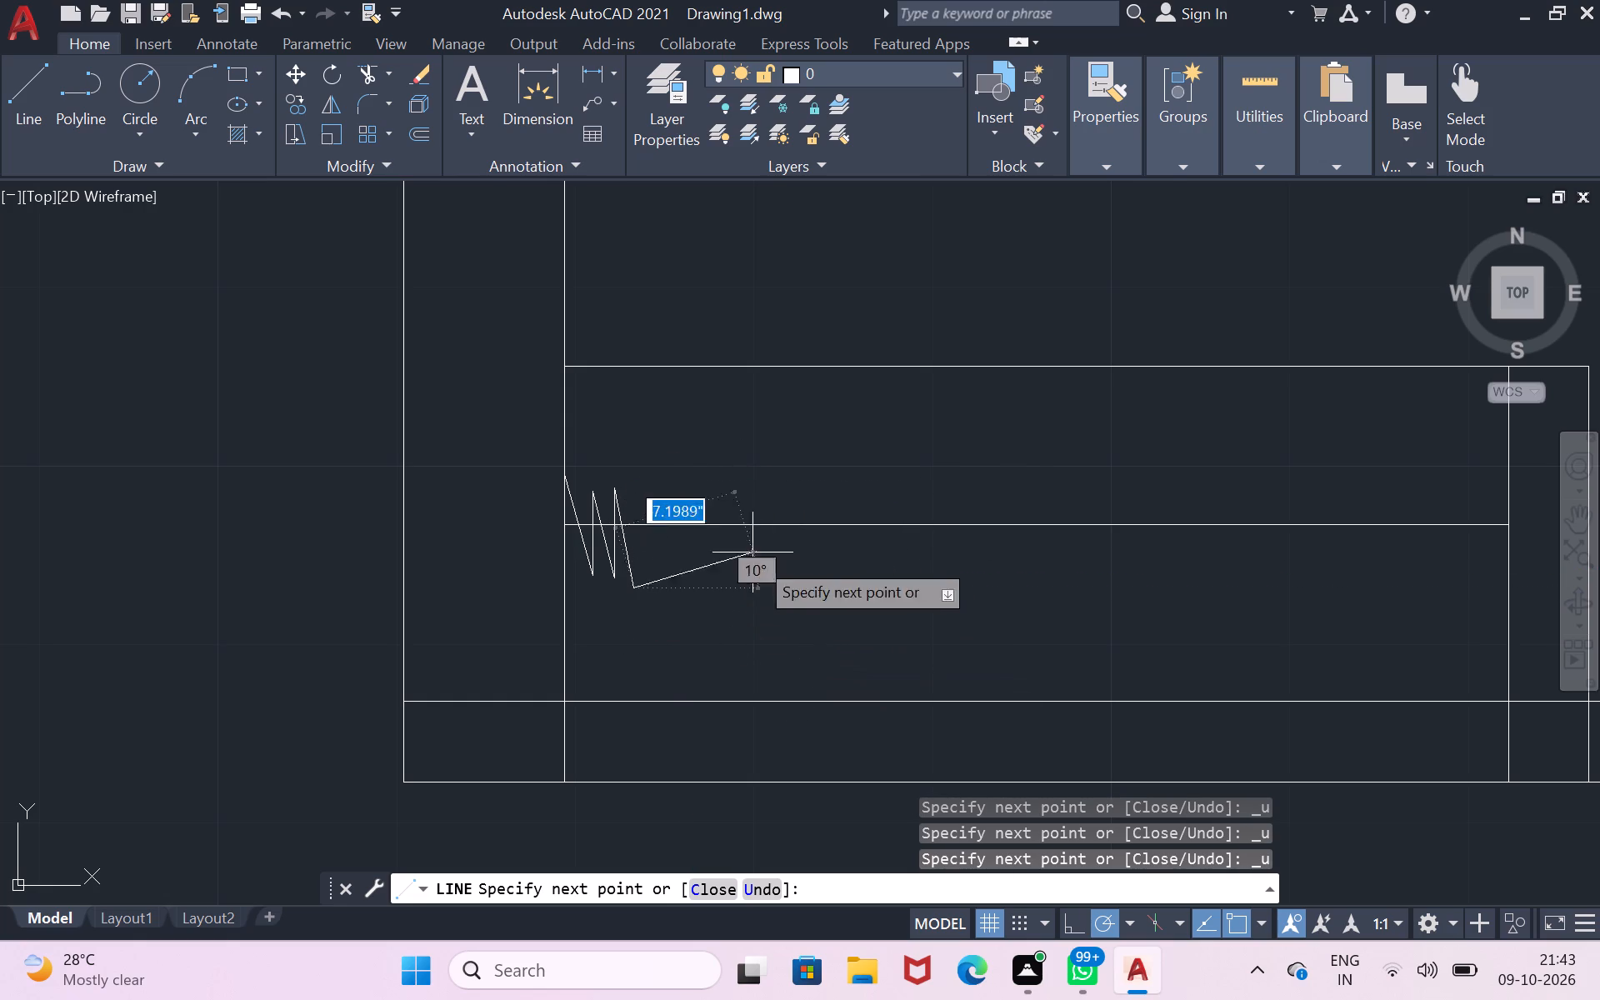
# Finish the zigzag with three strokes about 5" long, ending on a vertical stroke above the middle line.
pyautogui.click(633, 491)
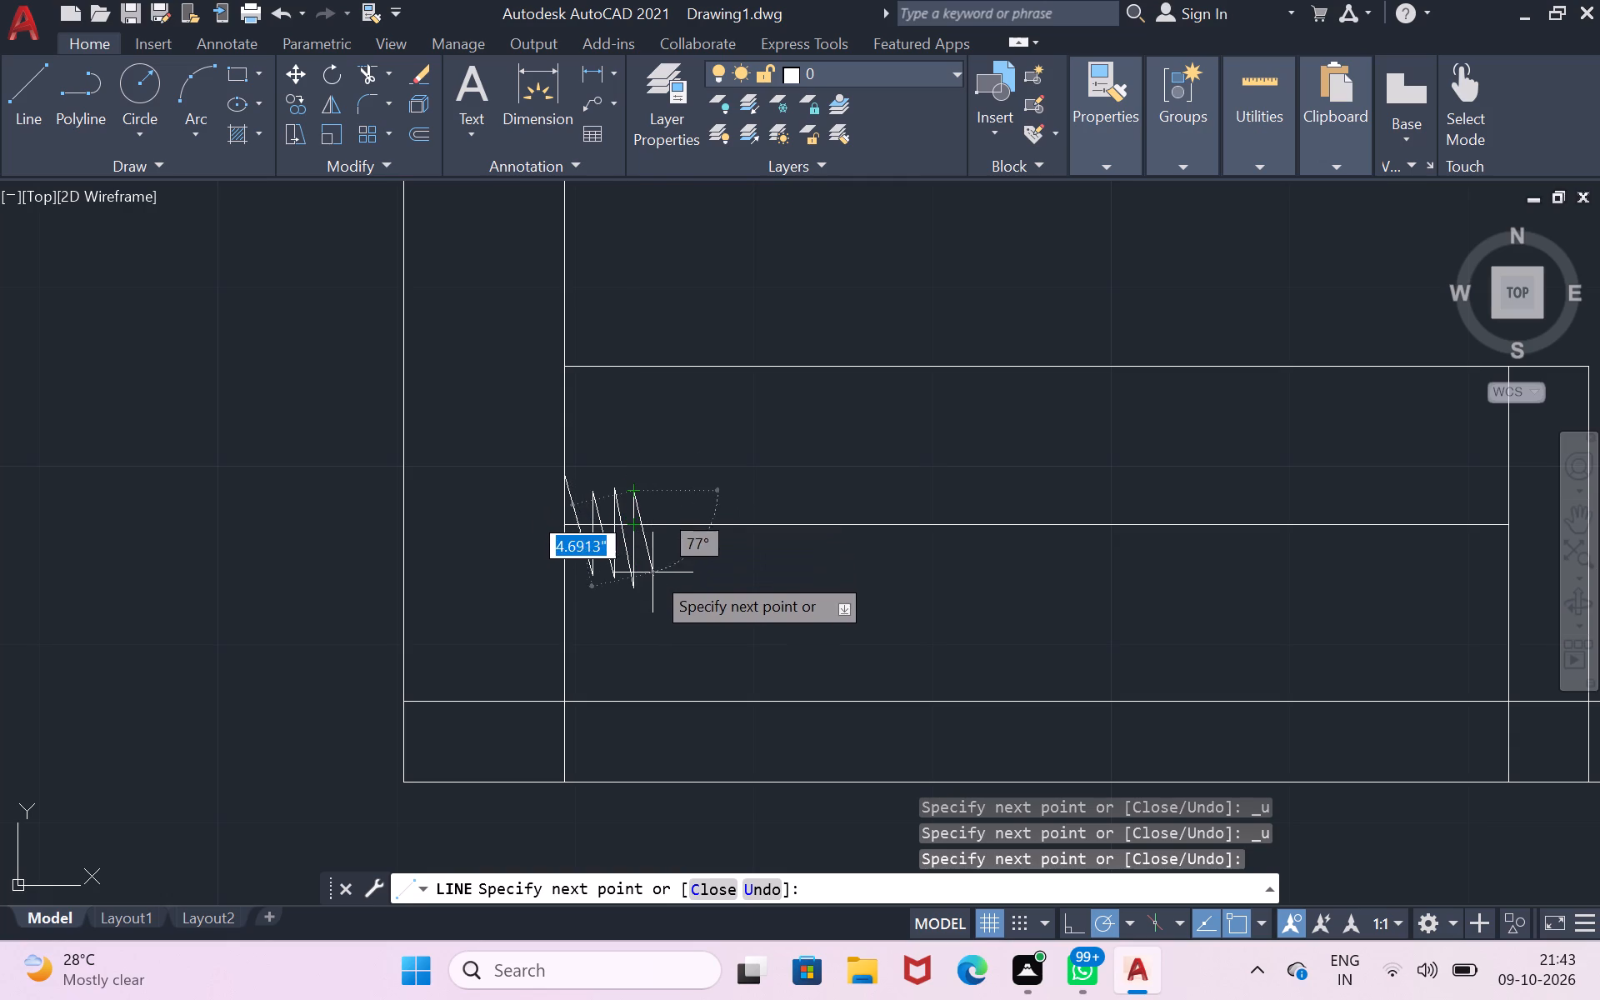
pyautogui.click(652, 585)
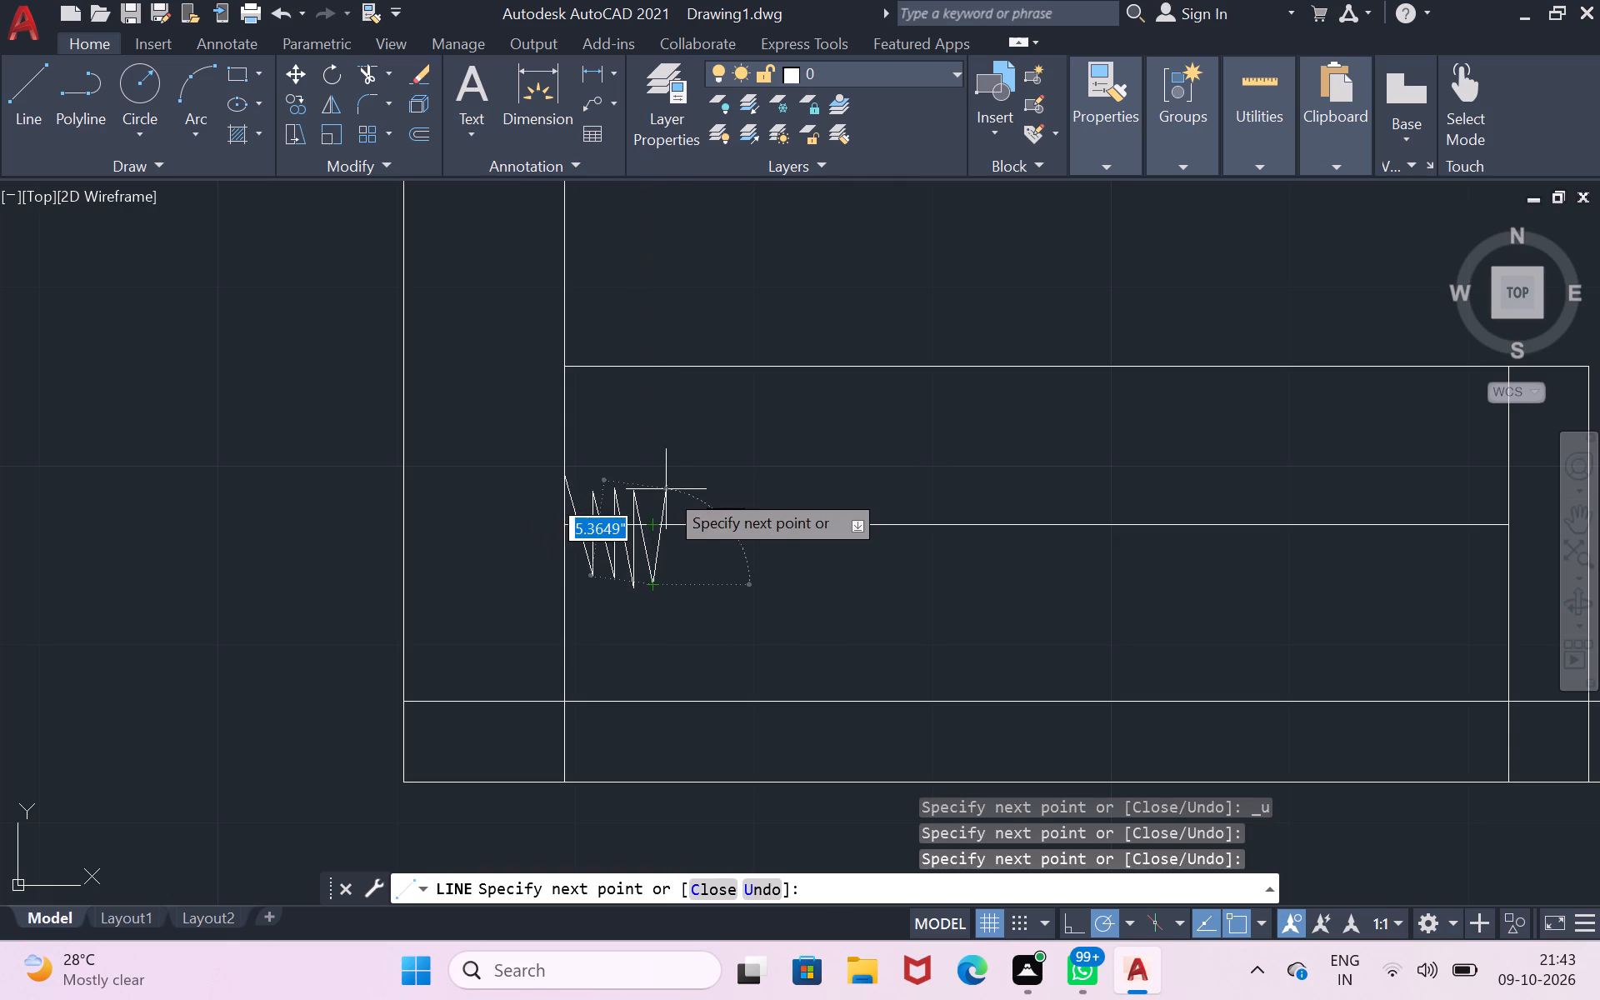
pyautogui.click(660, 497)
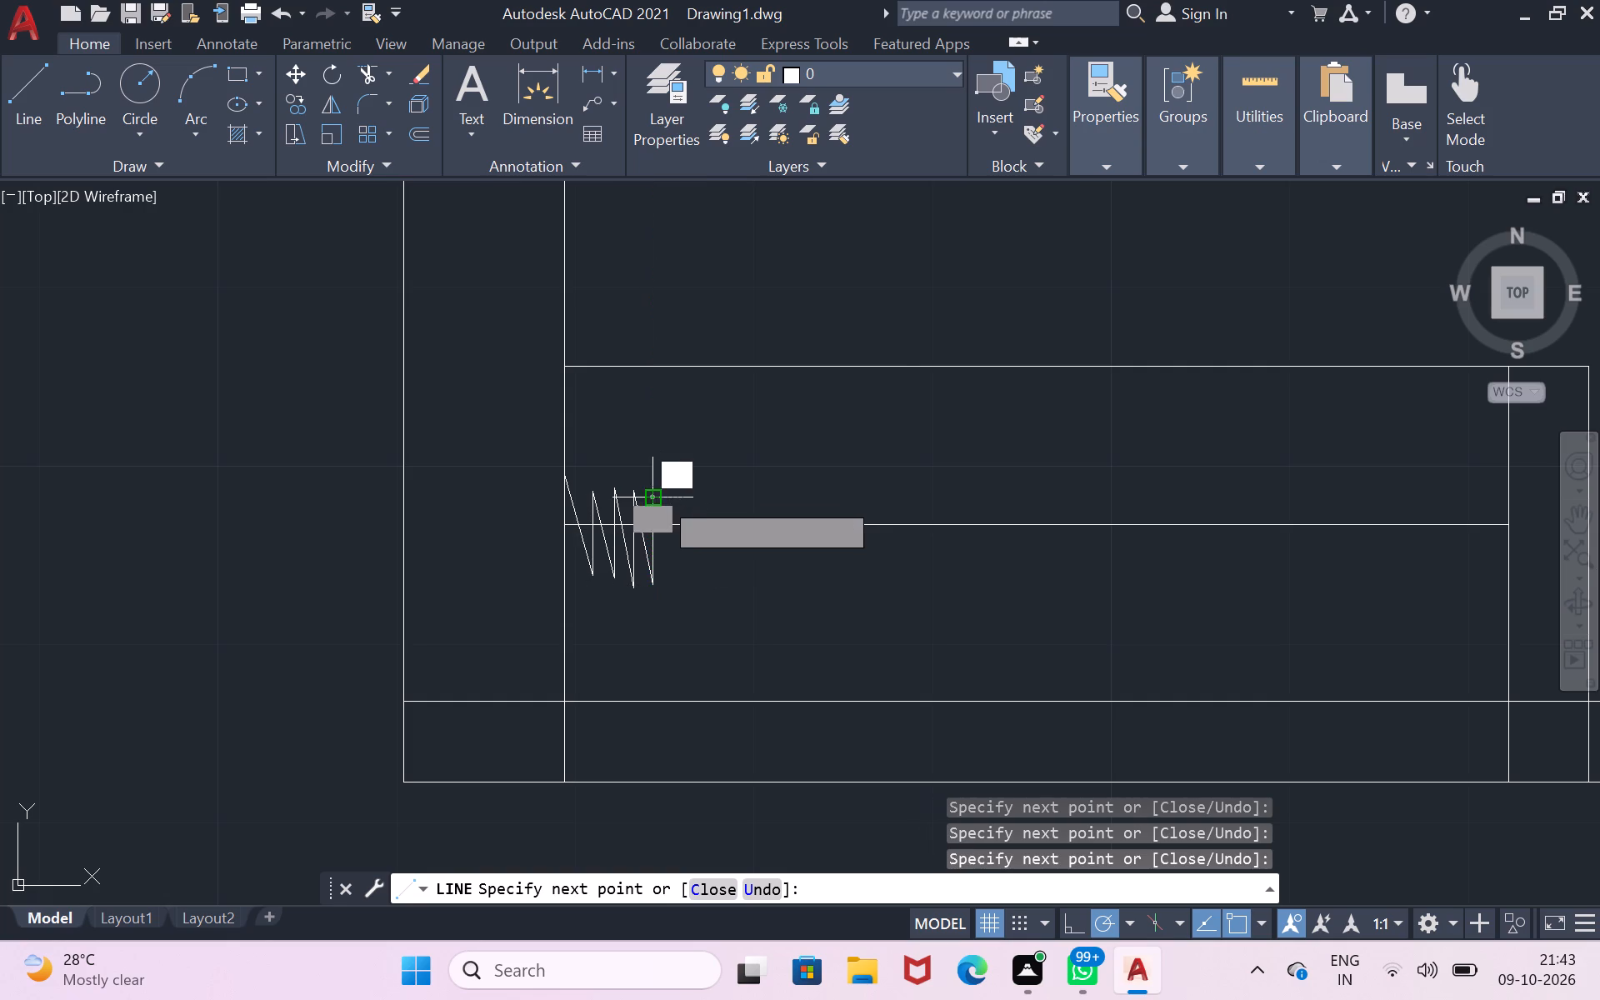
pyautogui.press('Return')
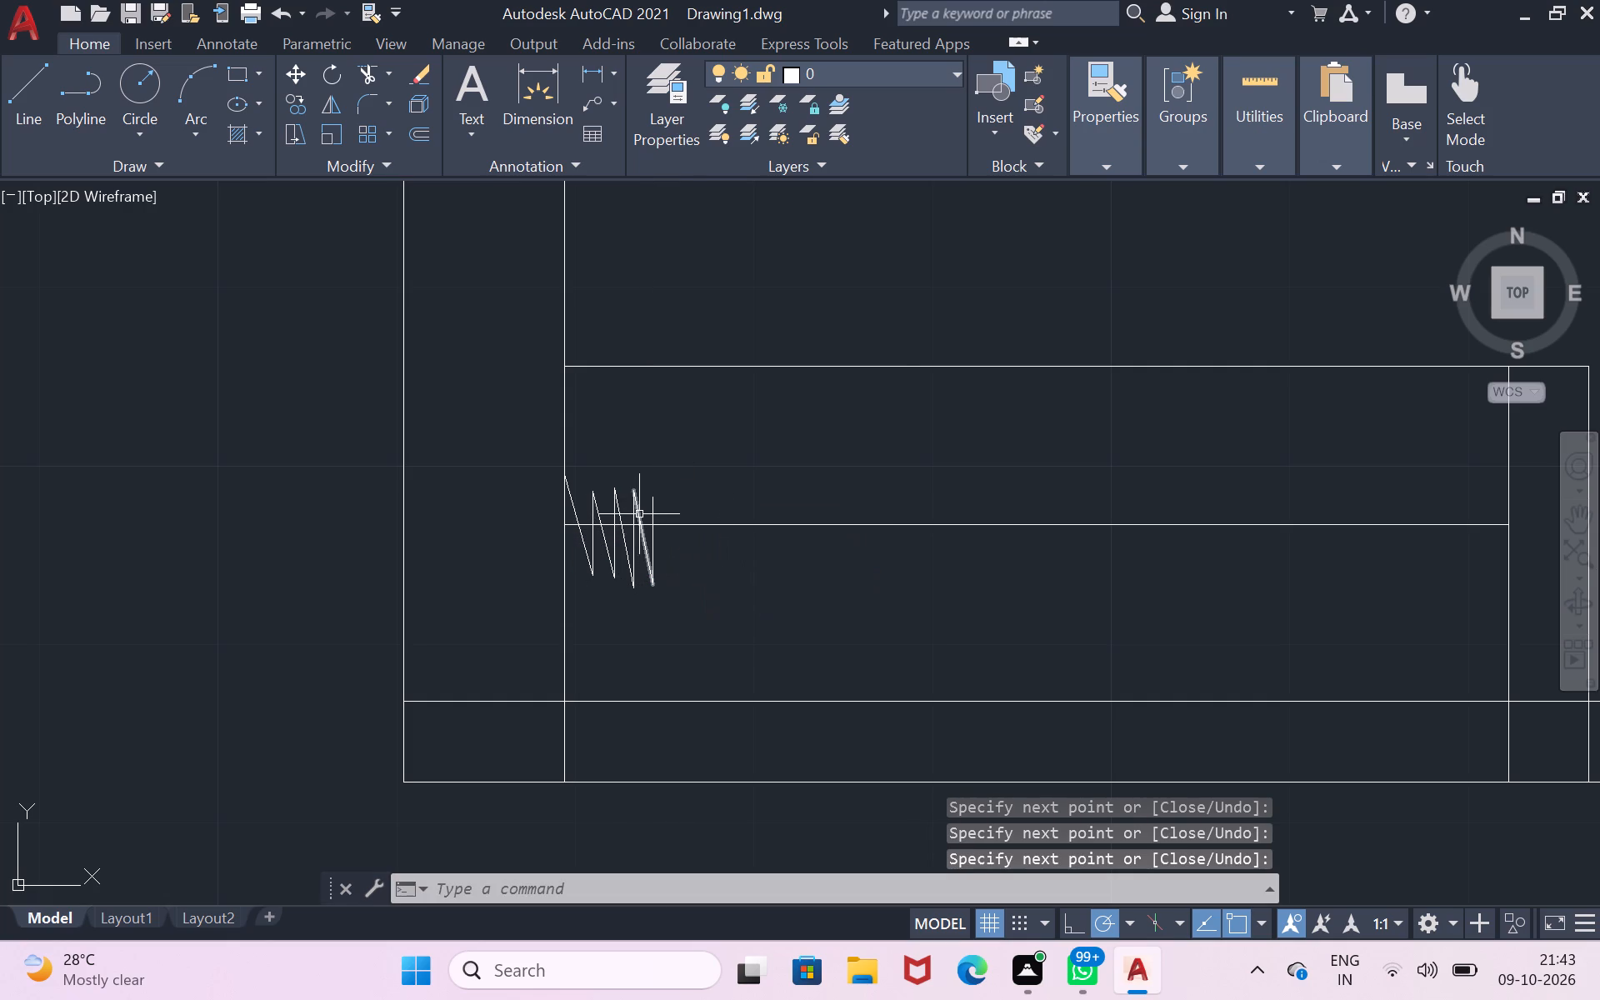
# Copy seven of the zigzag strokes eastward ten times, about 5" apart, filling the middle line up to the offset side line.
pyautogui.click(579, 513)
pyautogui.click(591, 504)
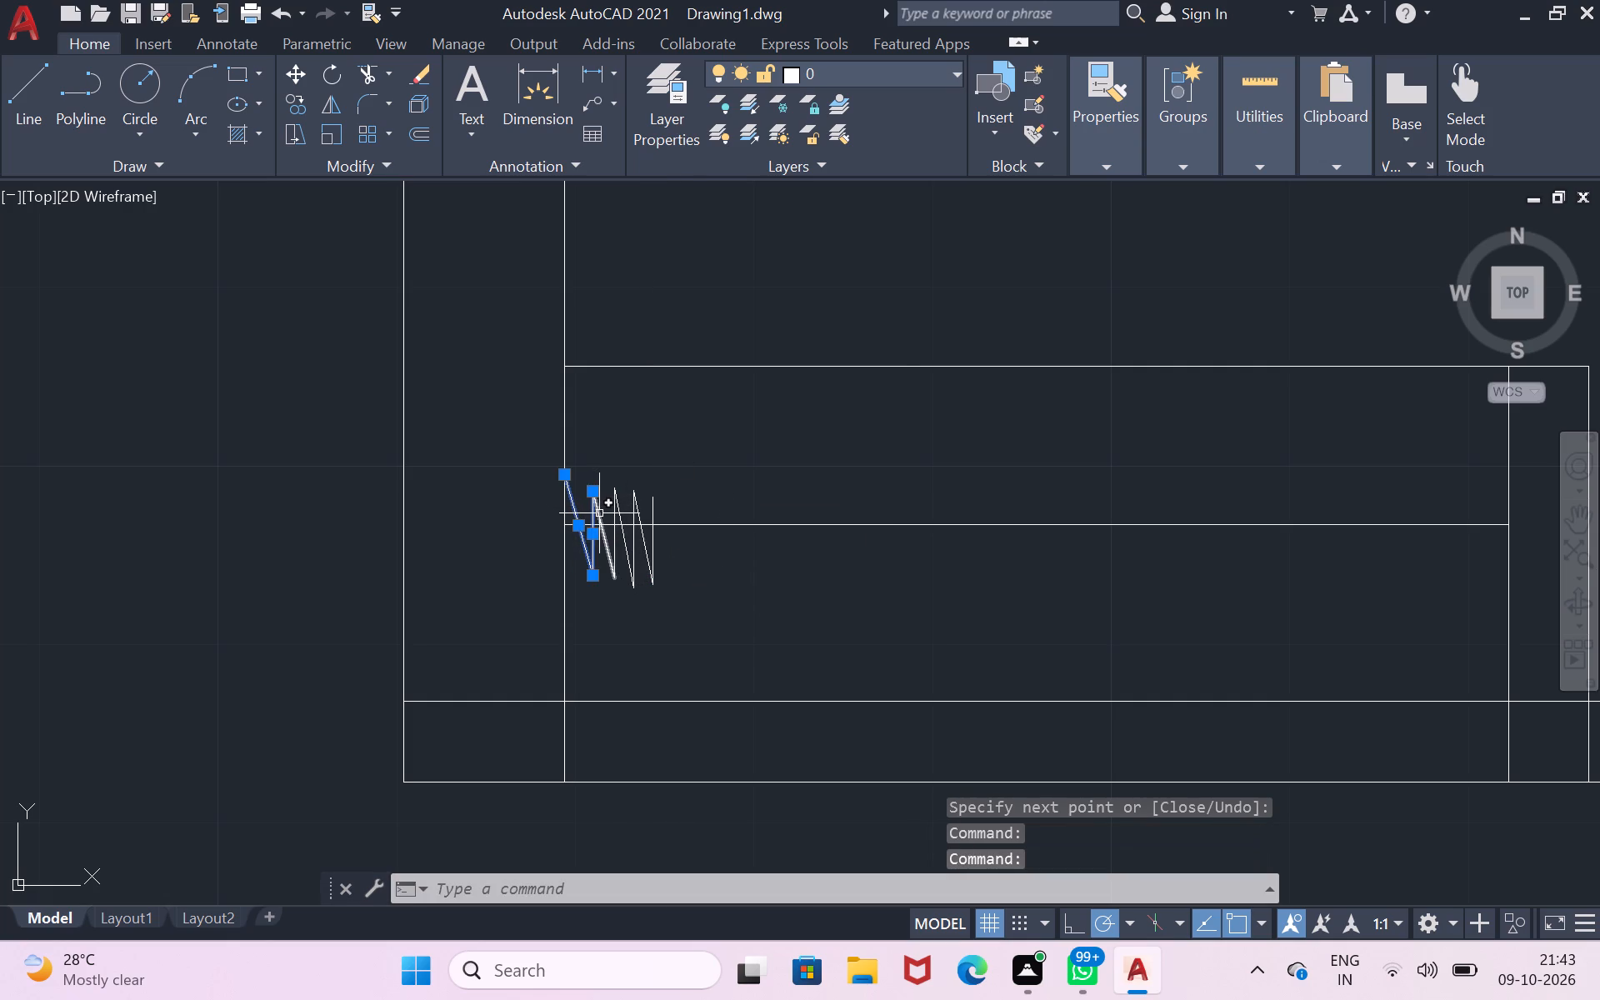
pyautogui.click(599, 514)
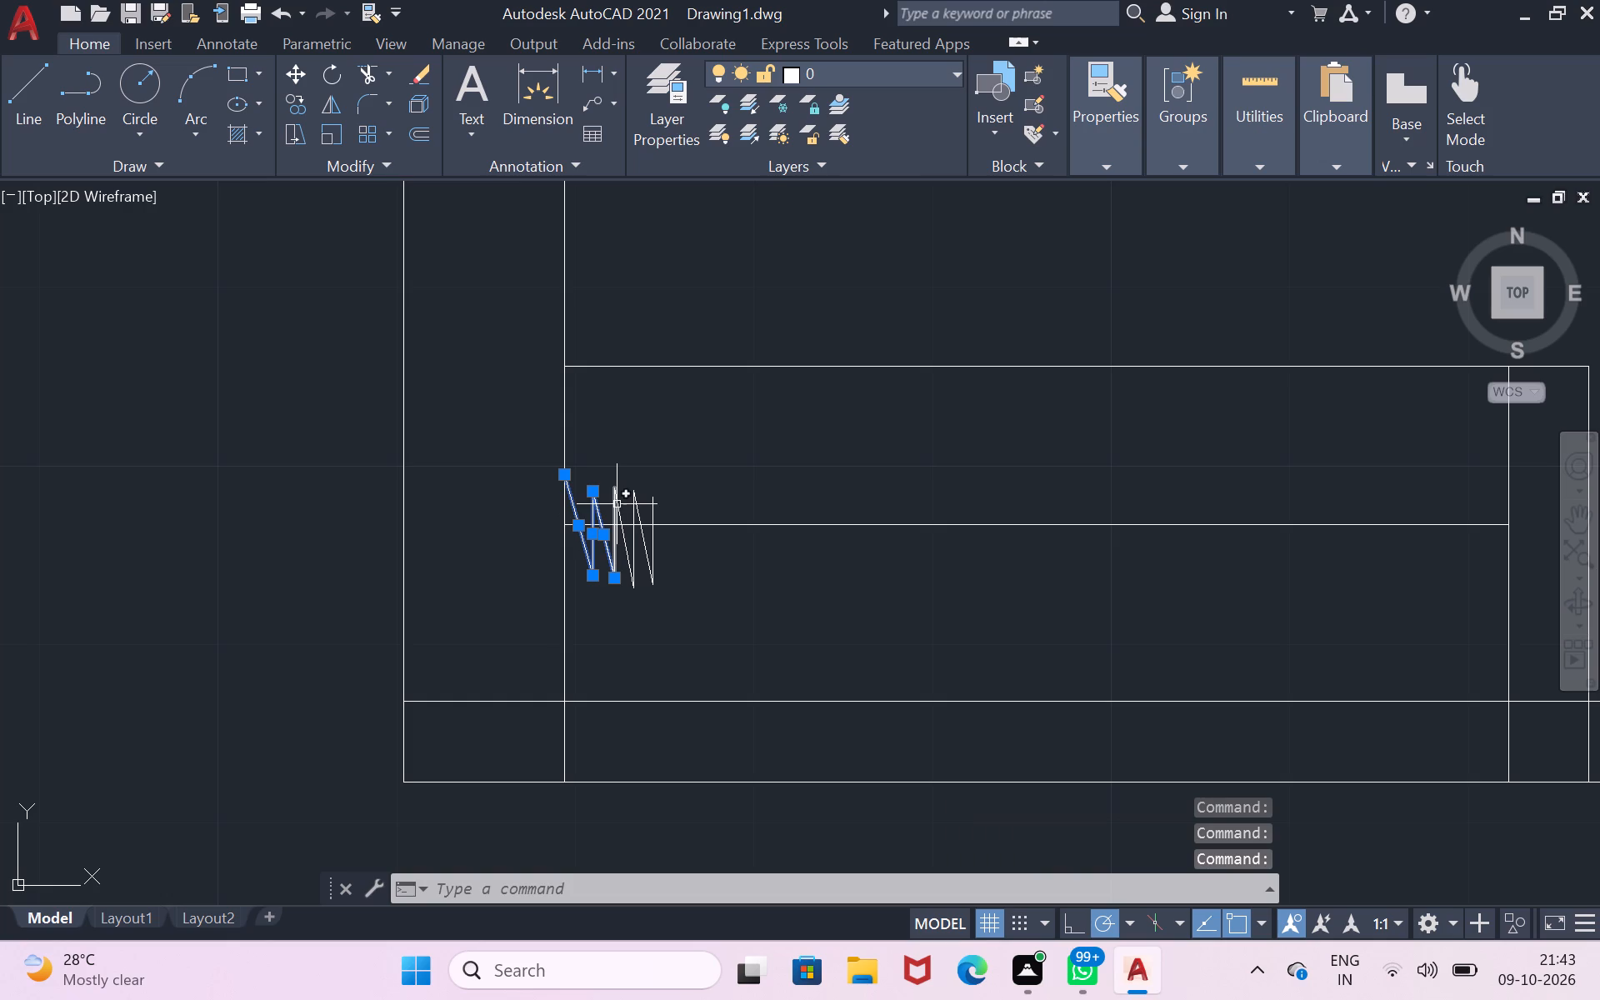
pyautogui.click(615, 505)
pyautogui.click(614, 526)
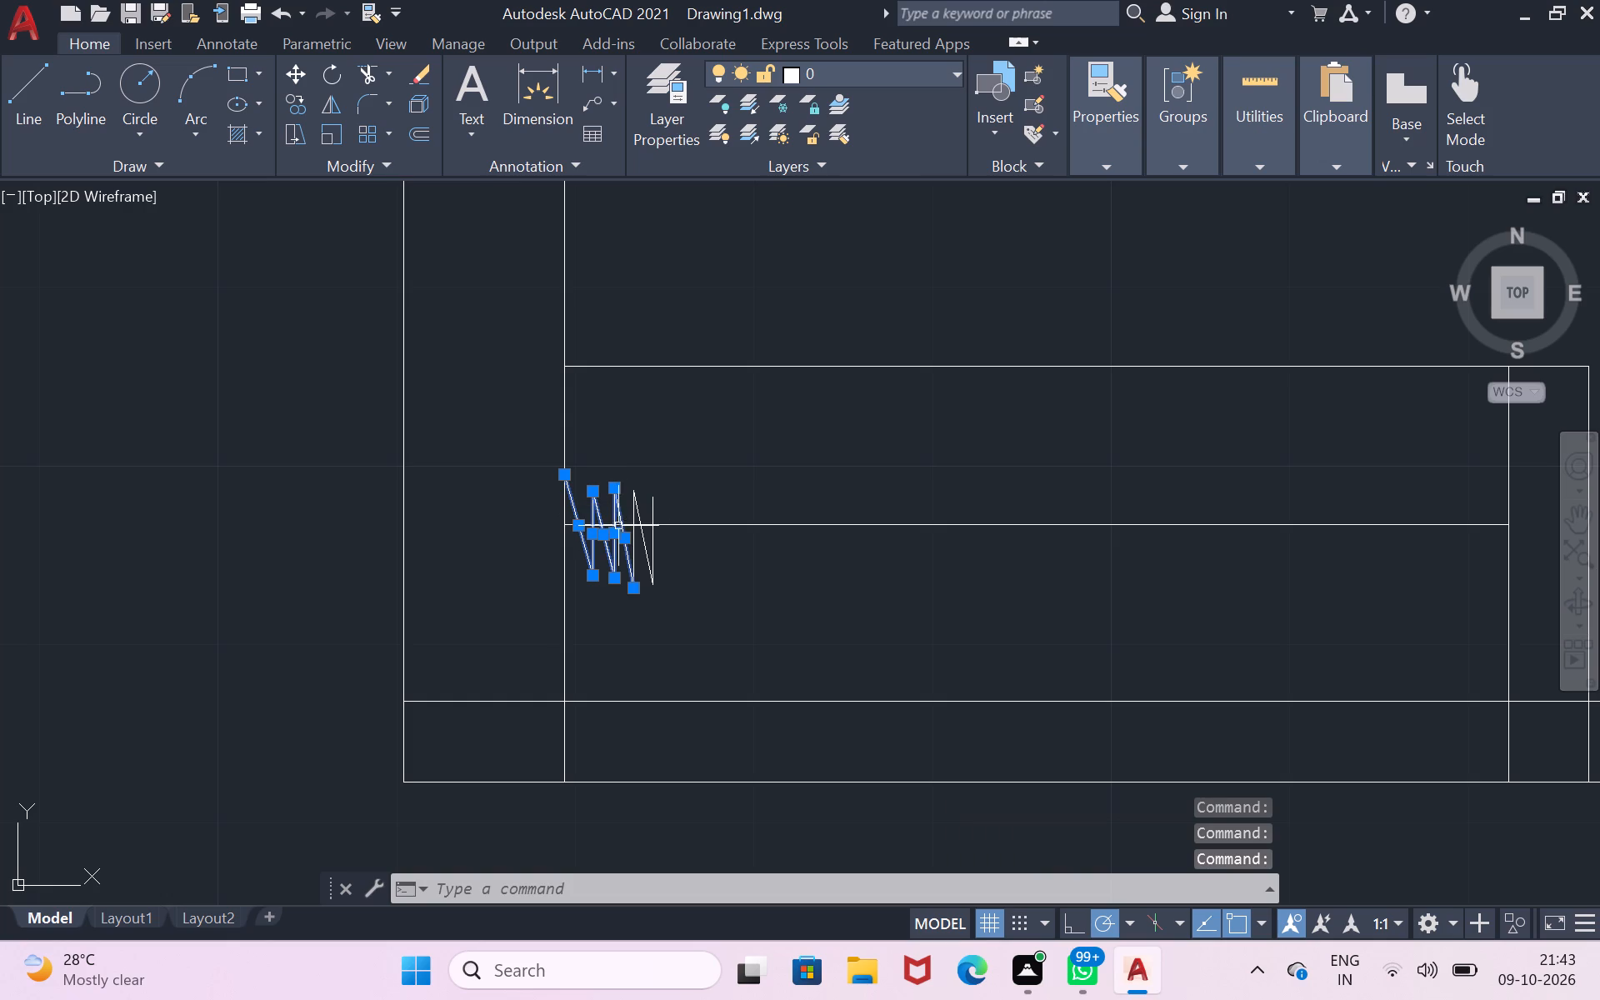
pyautogui.click(632, 513)
pyautogui.click(639, 534)
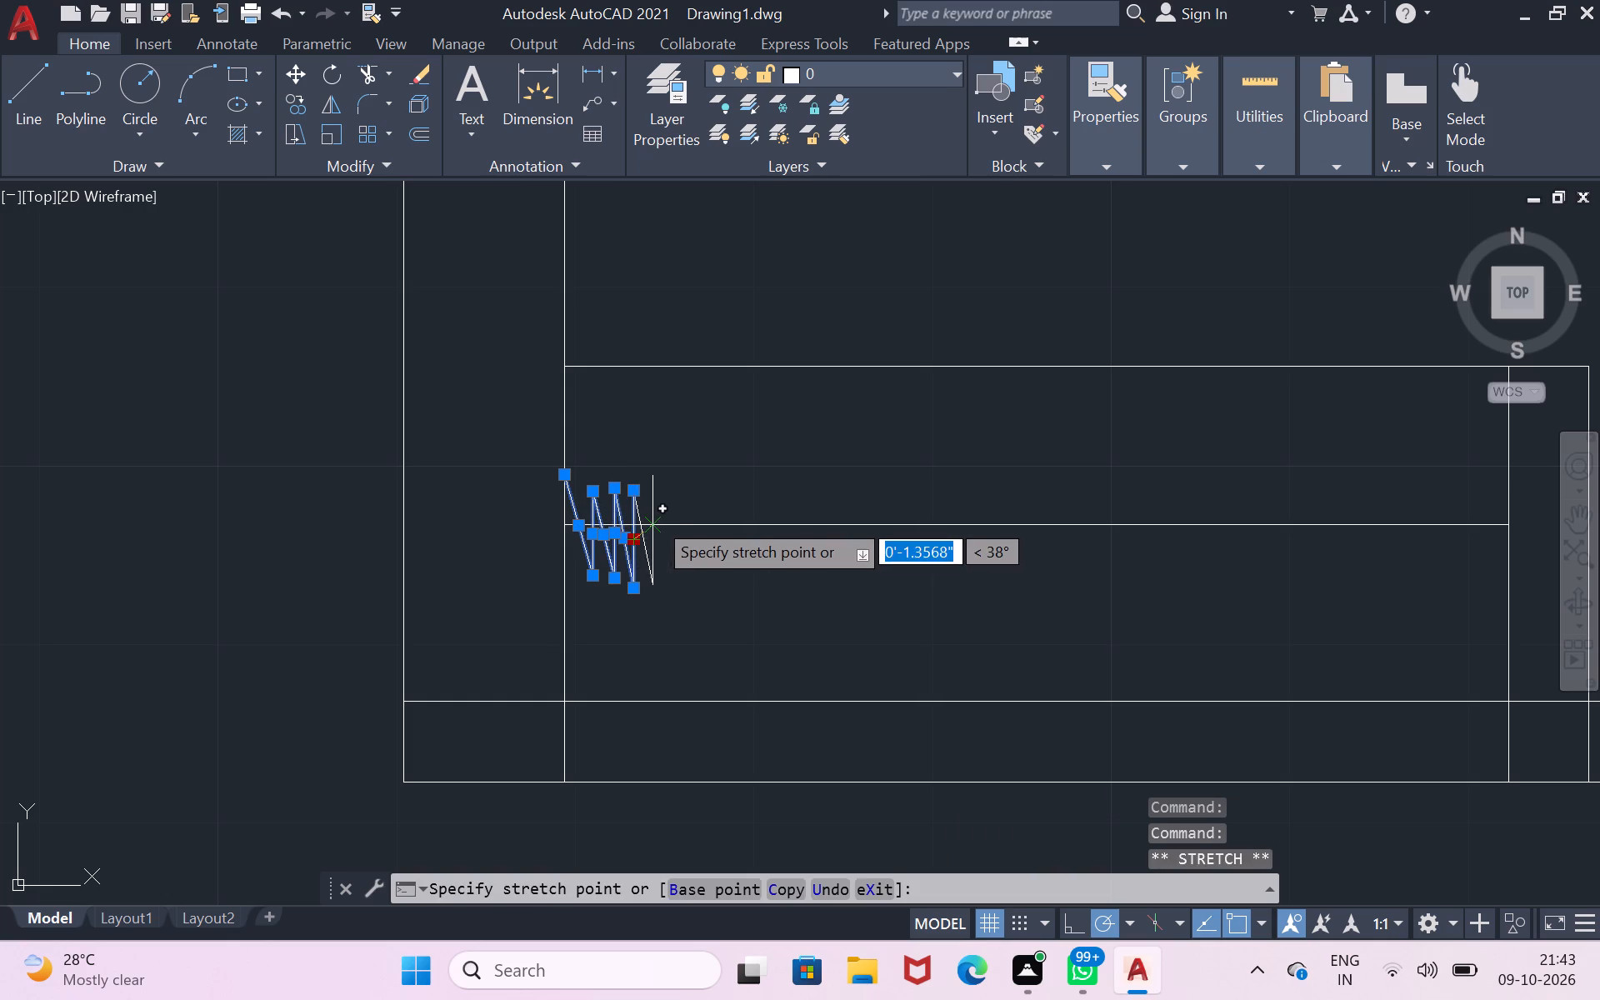
pyautogui.click(653, 519)
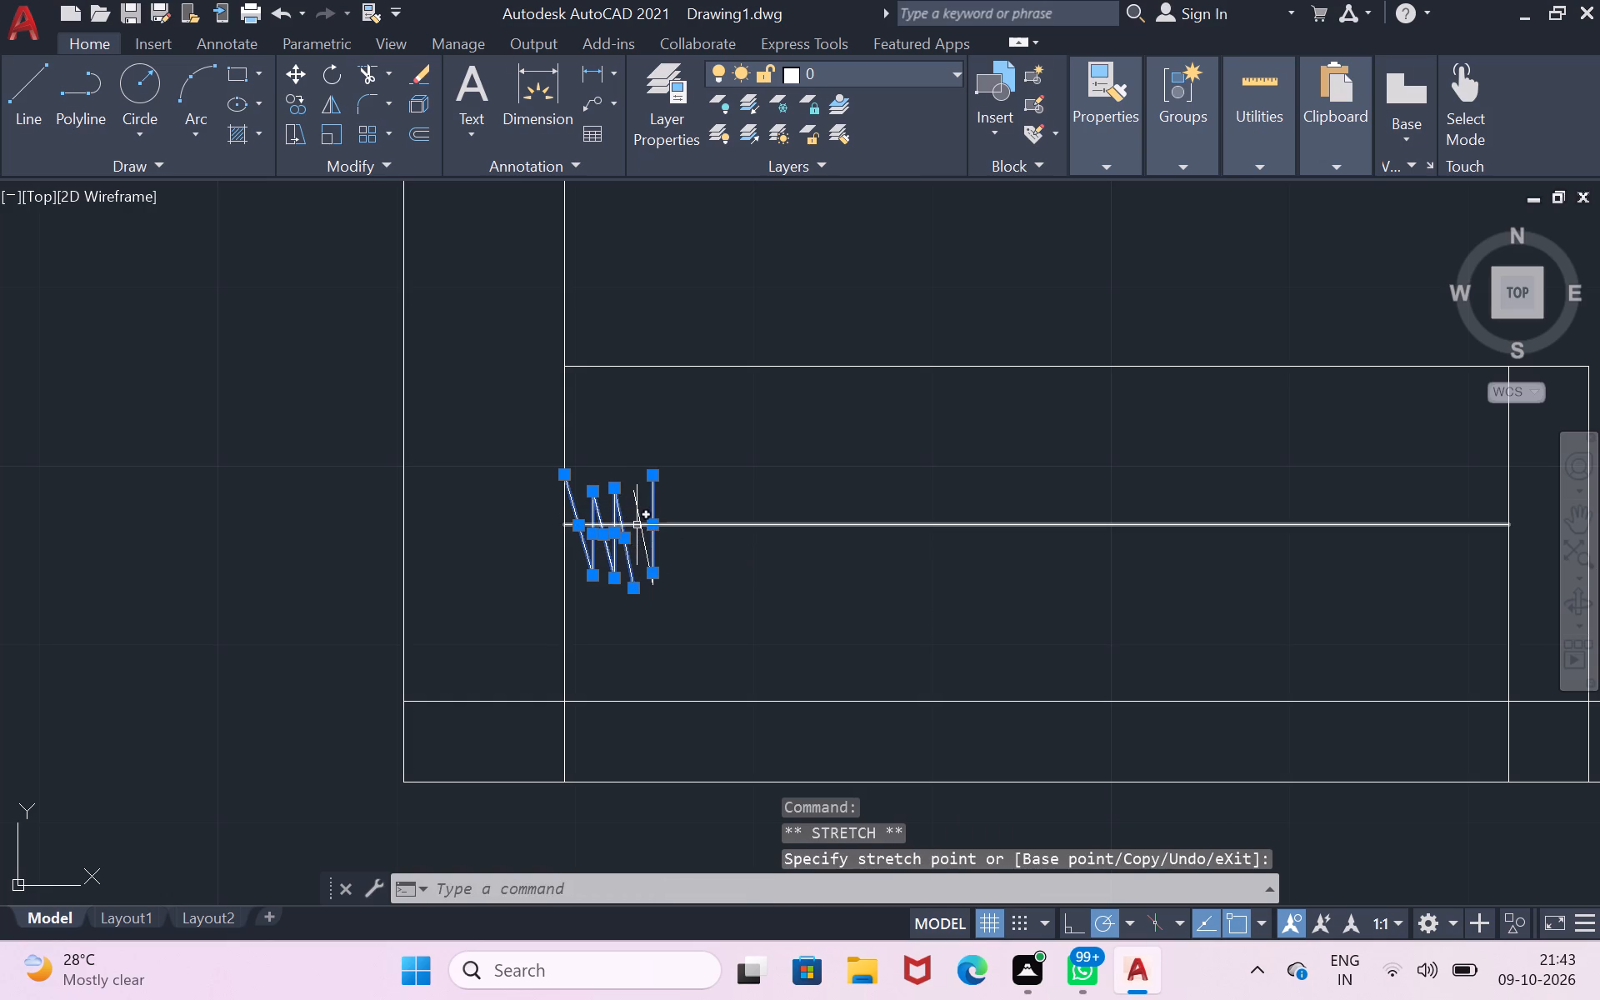
pyautogui.click(637, 524)
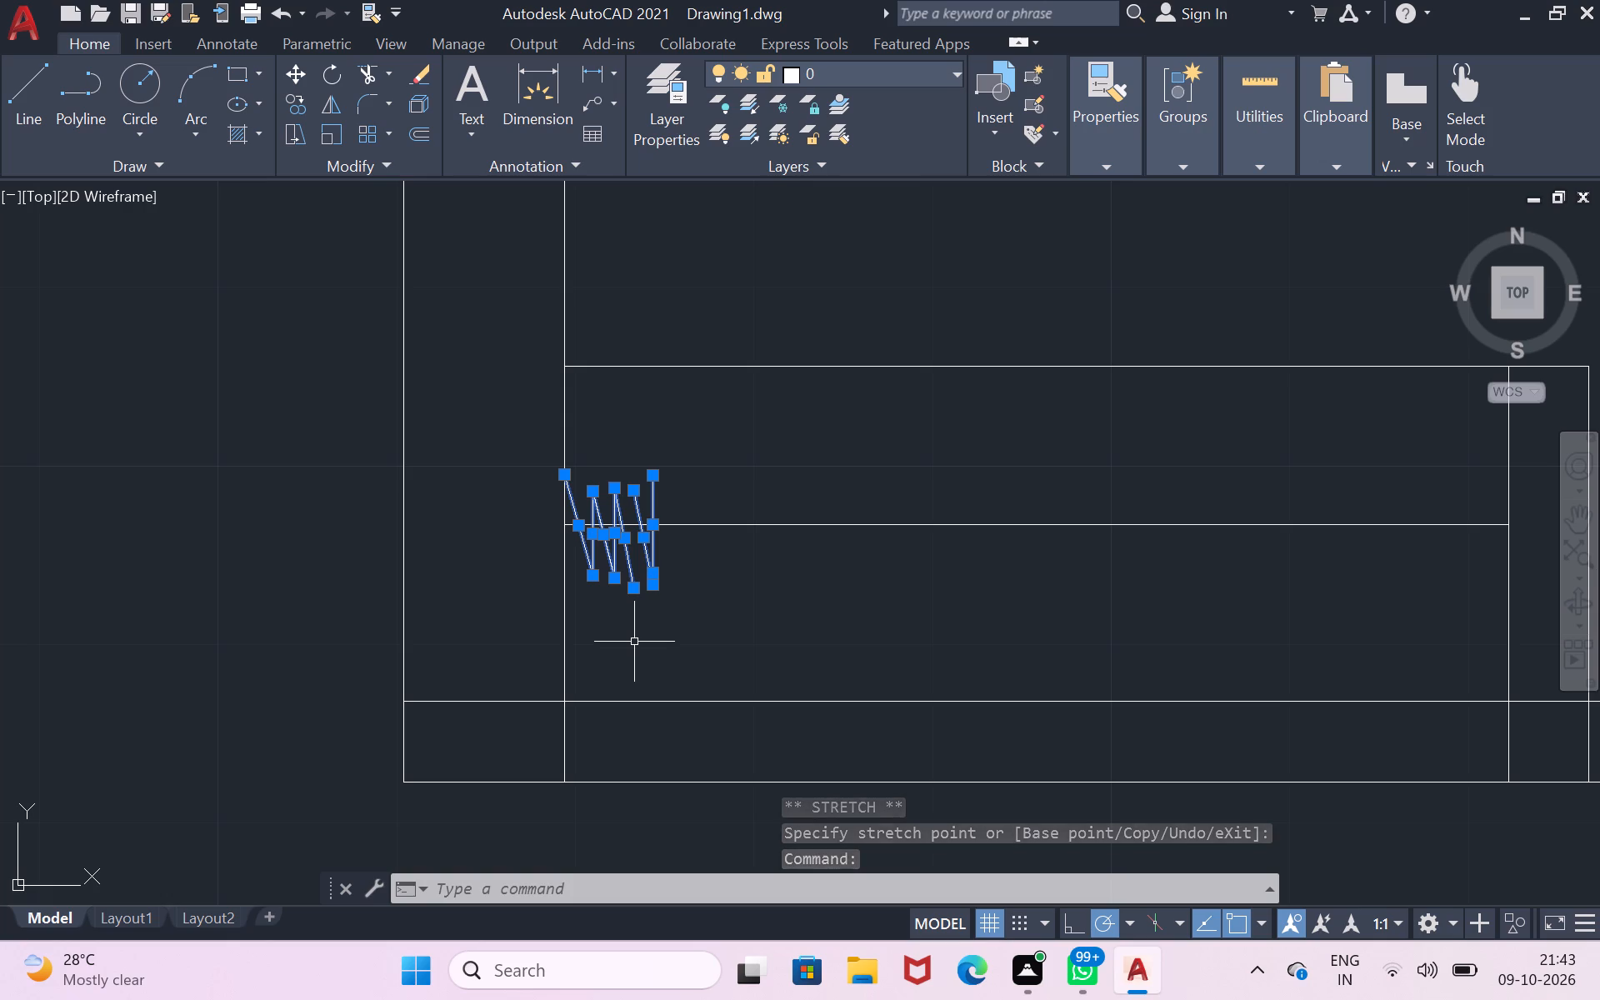
pyautogui.write('co')
pyautogui.press('Return')
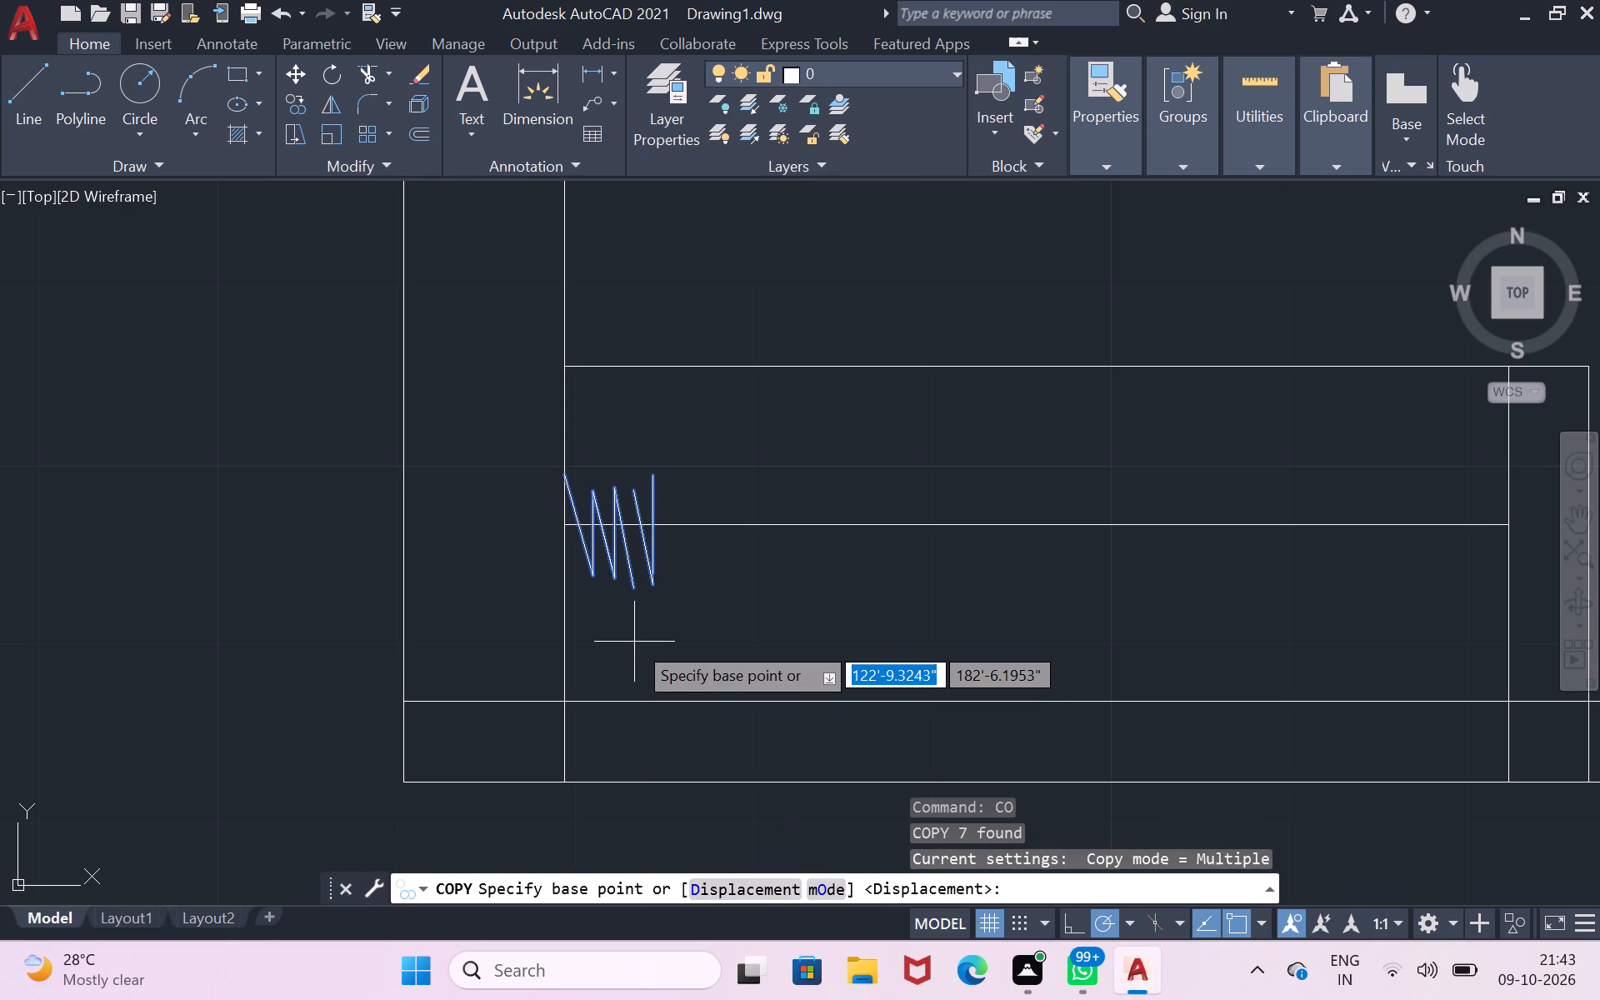
pyautogui.click(634, 642)
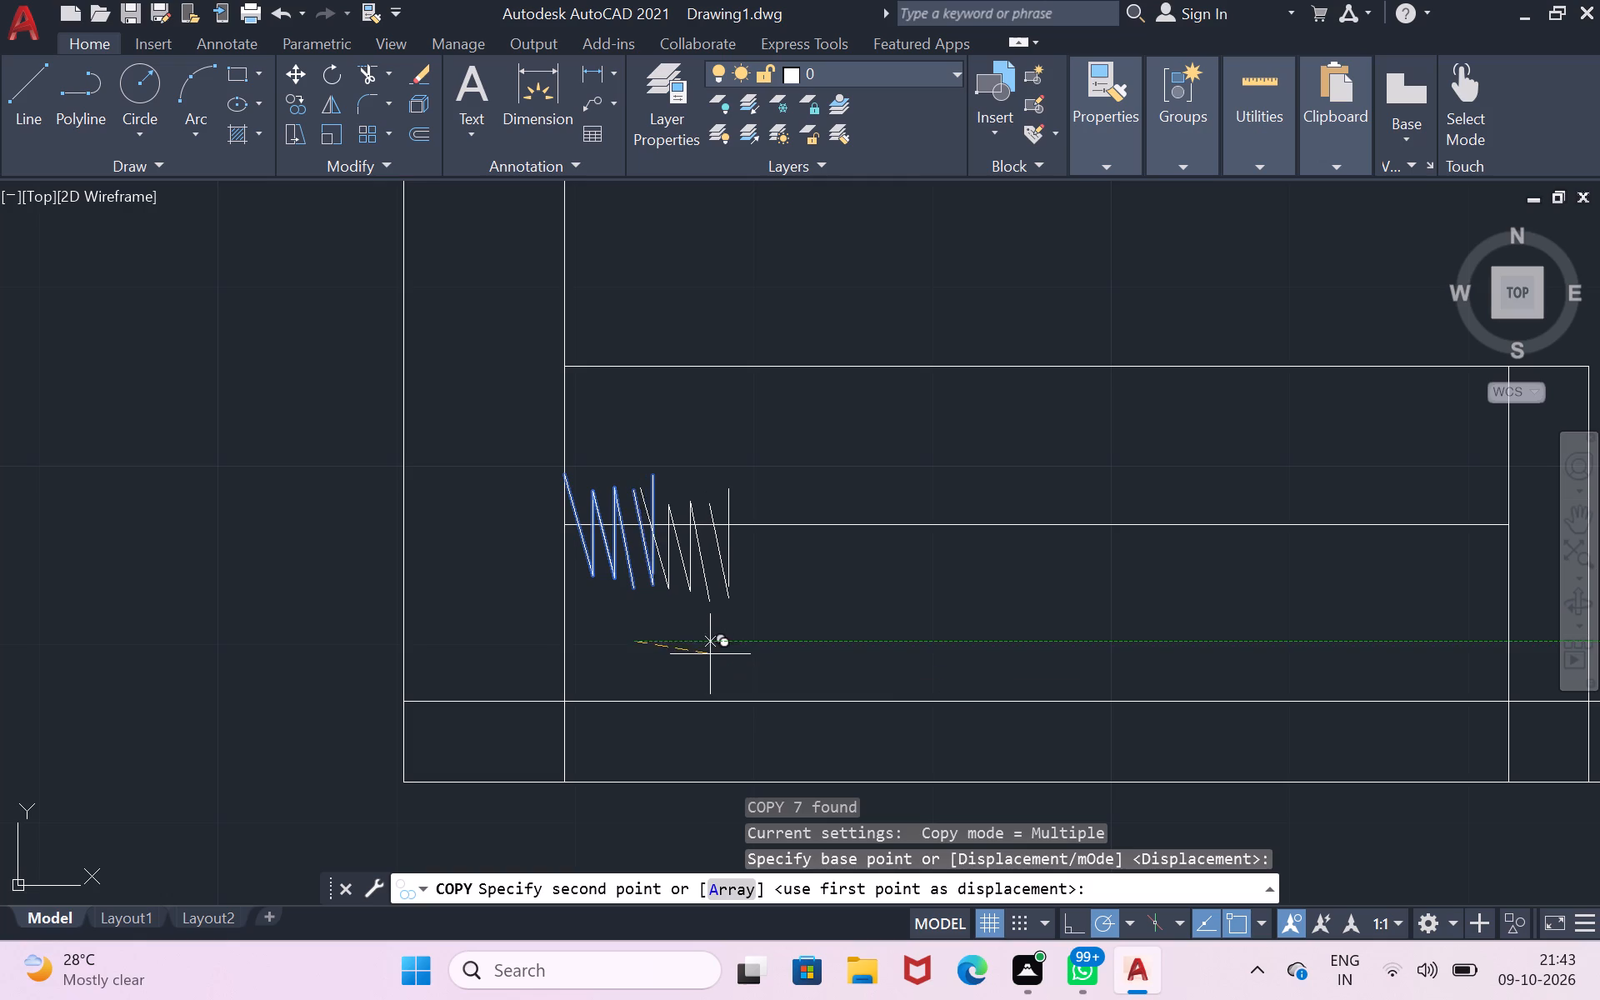
pyautogui.click(712, 649)
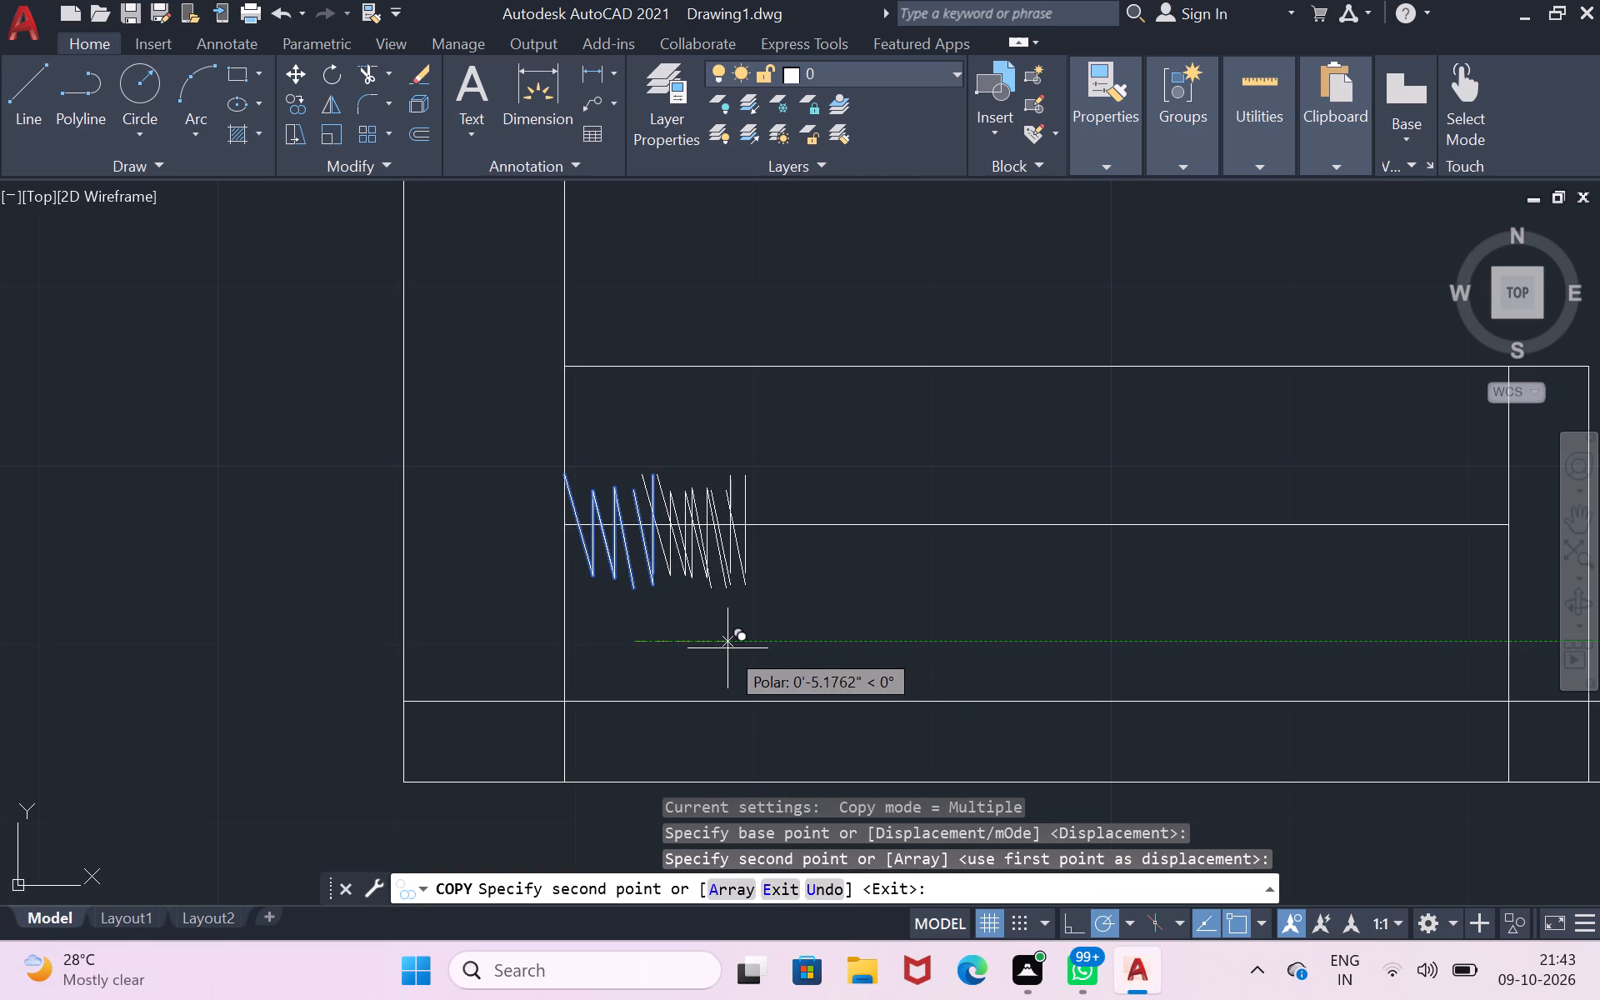
pyautogui.click(801, 652)
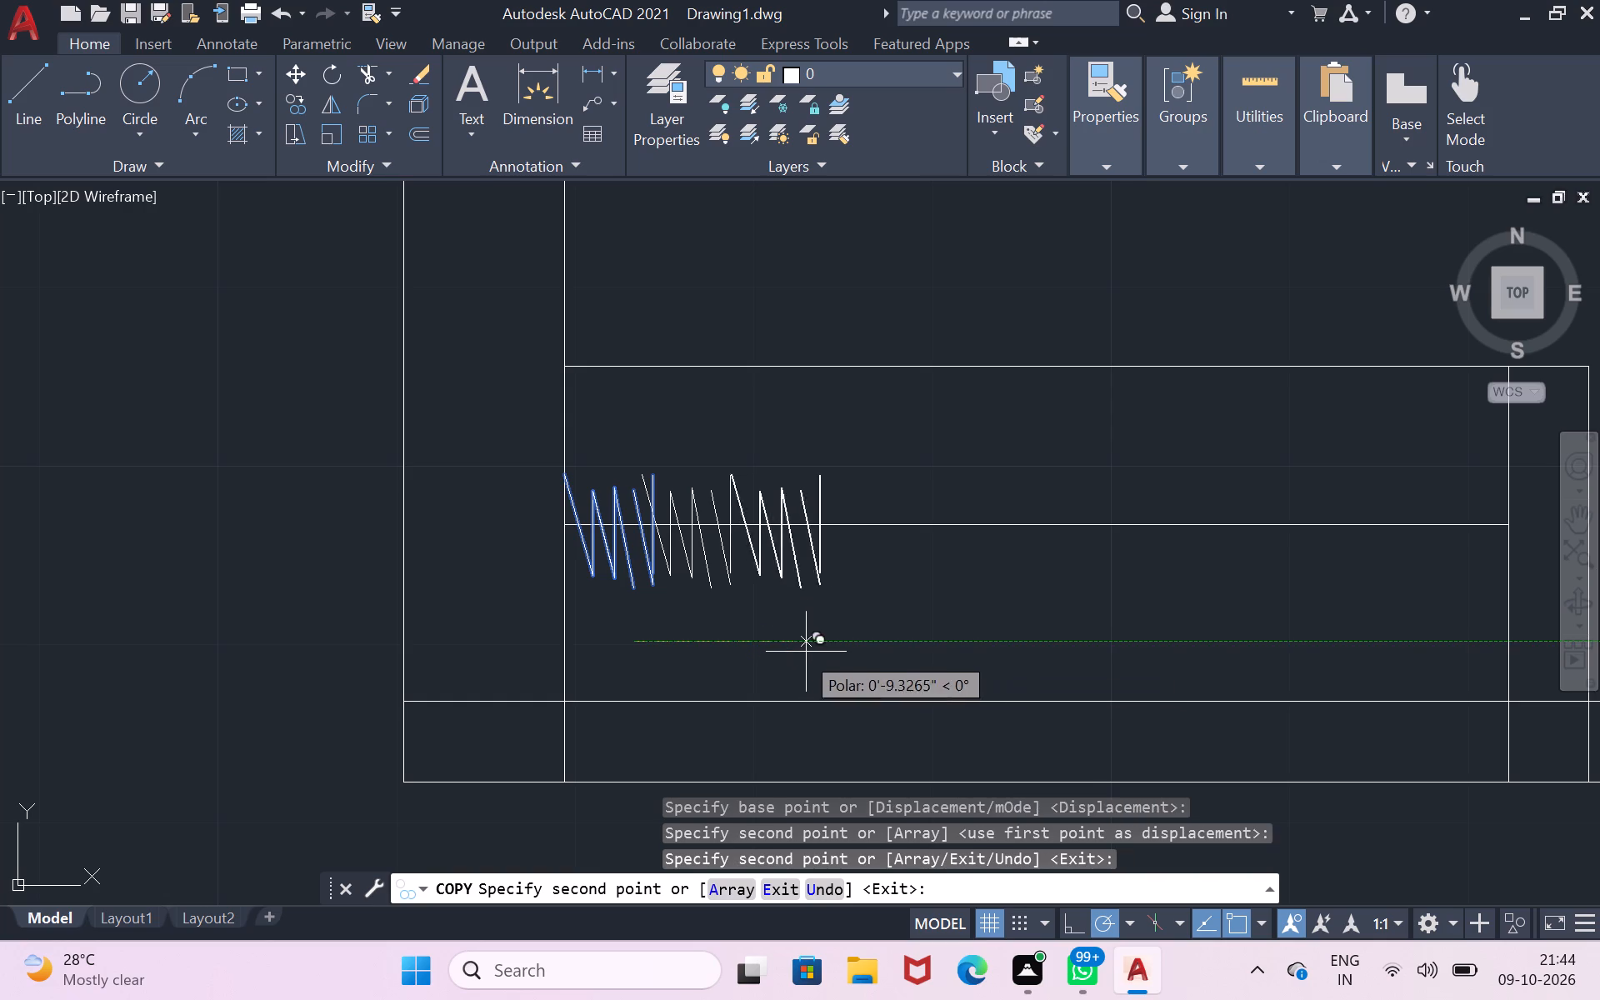
pyautogui.click(890, 653)
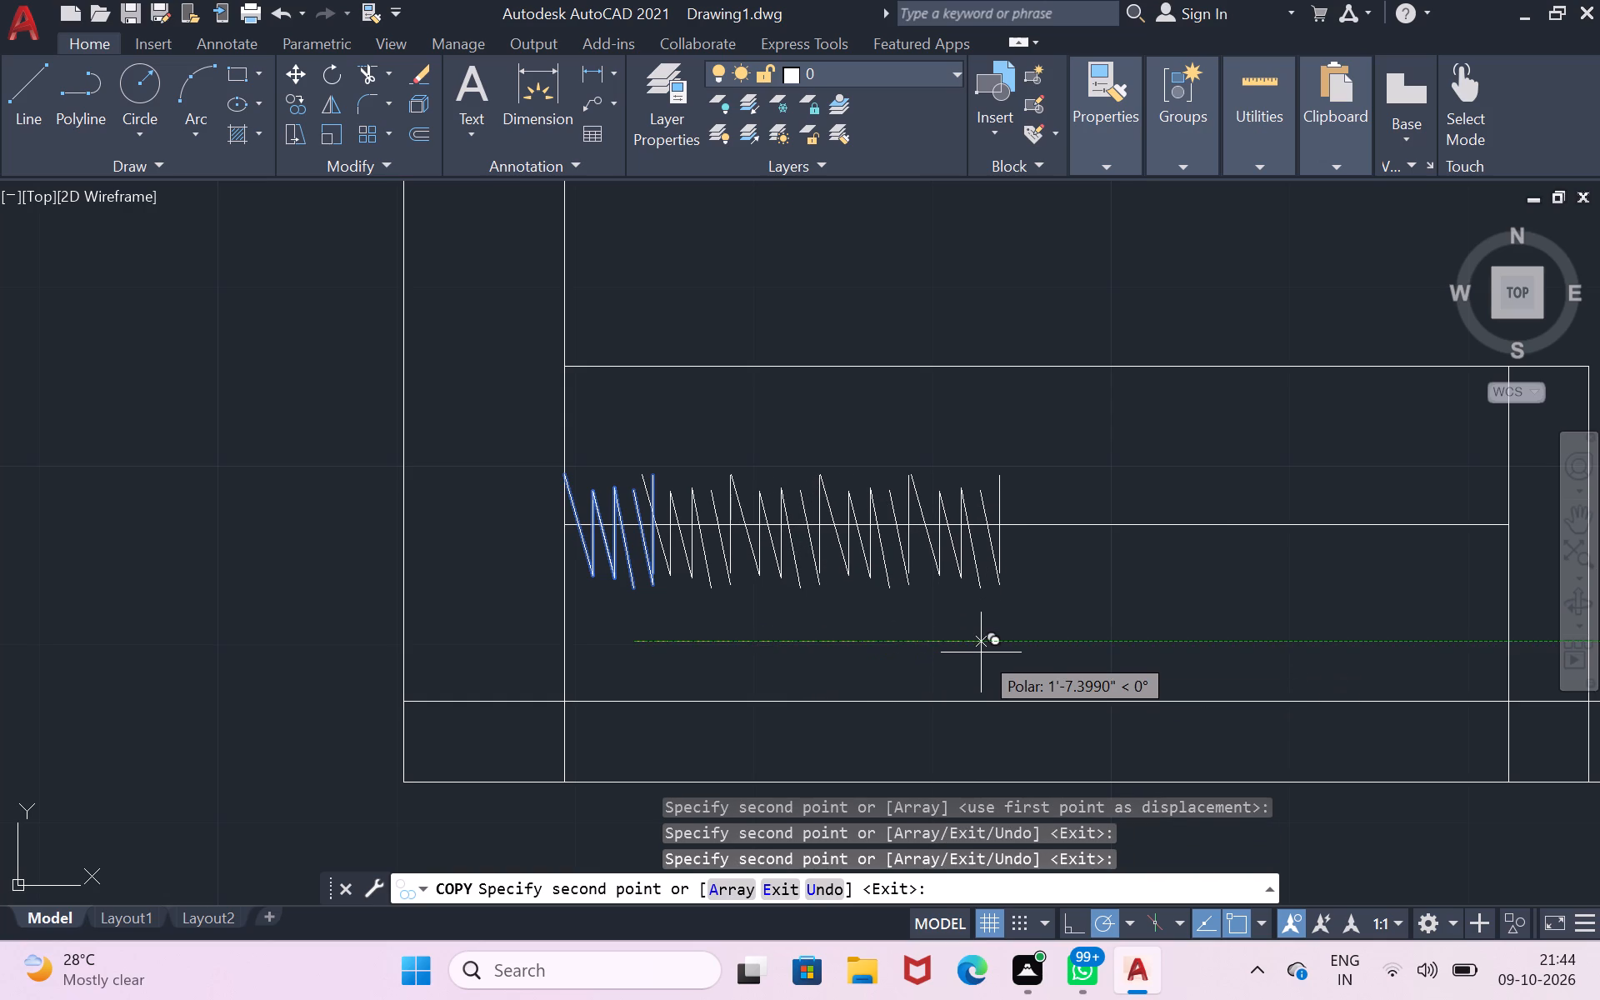
pyautogui.click(978, 654)
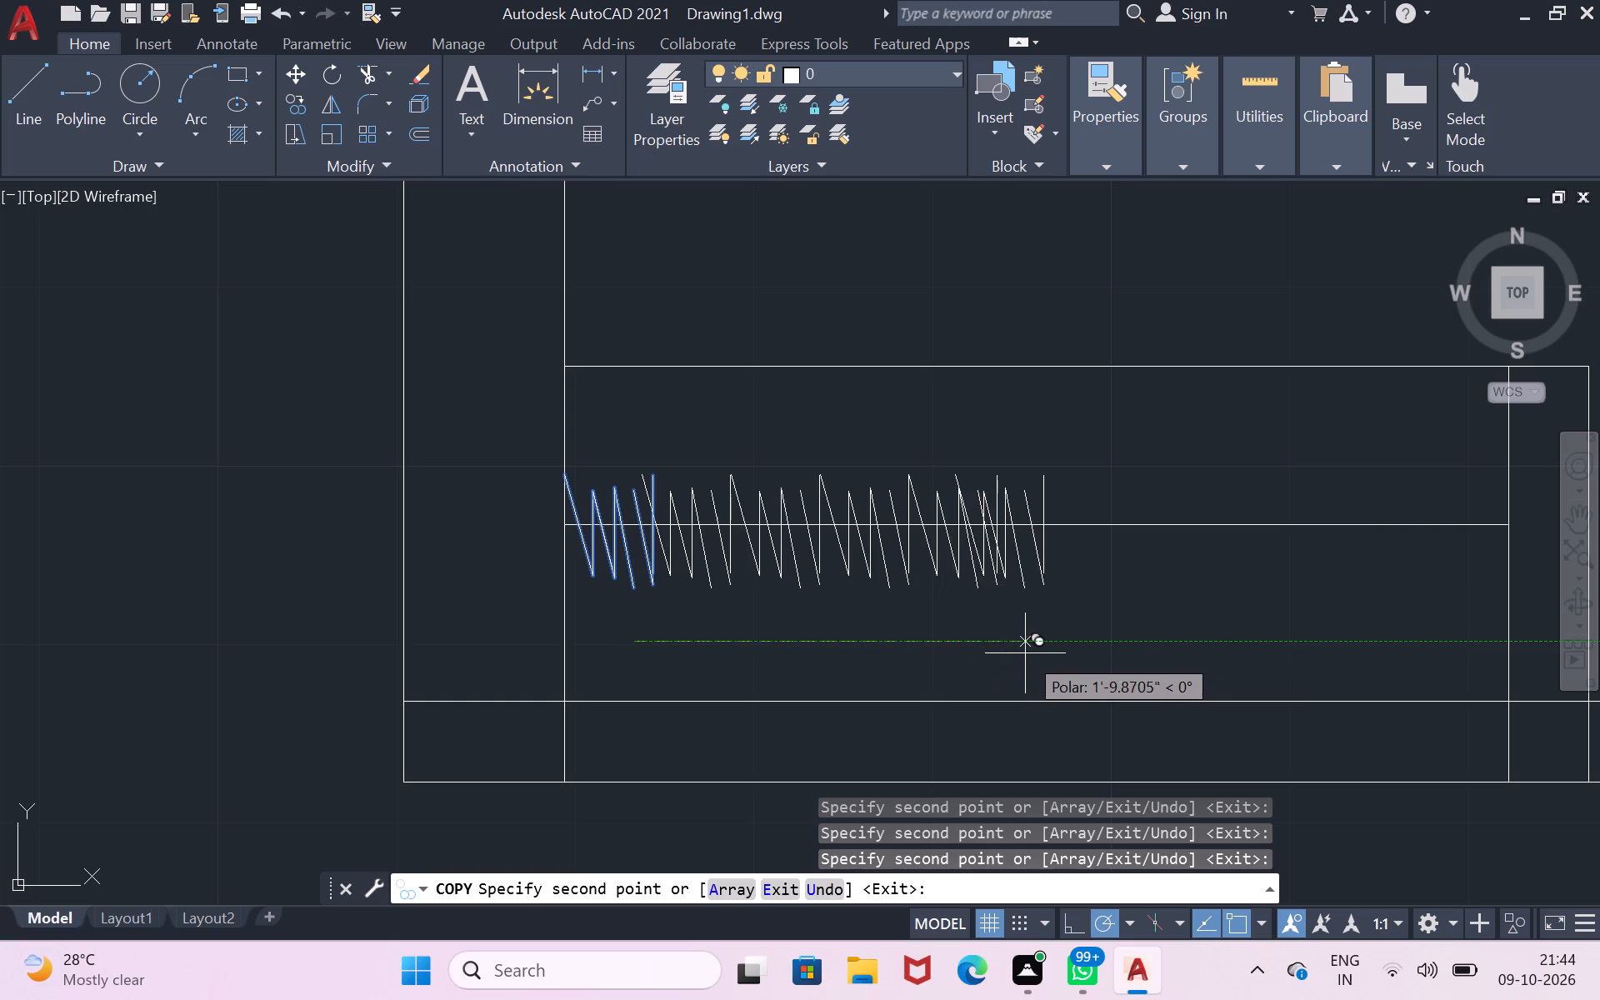
pyautogui.click(1067, 646)
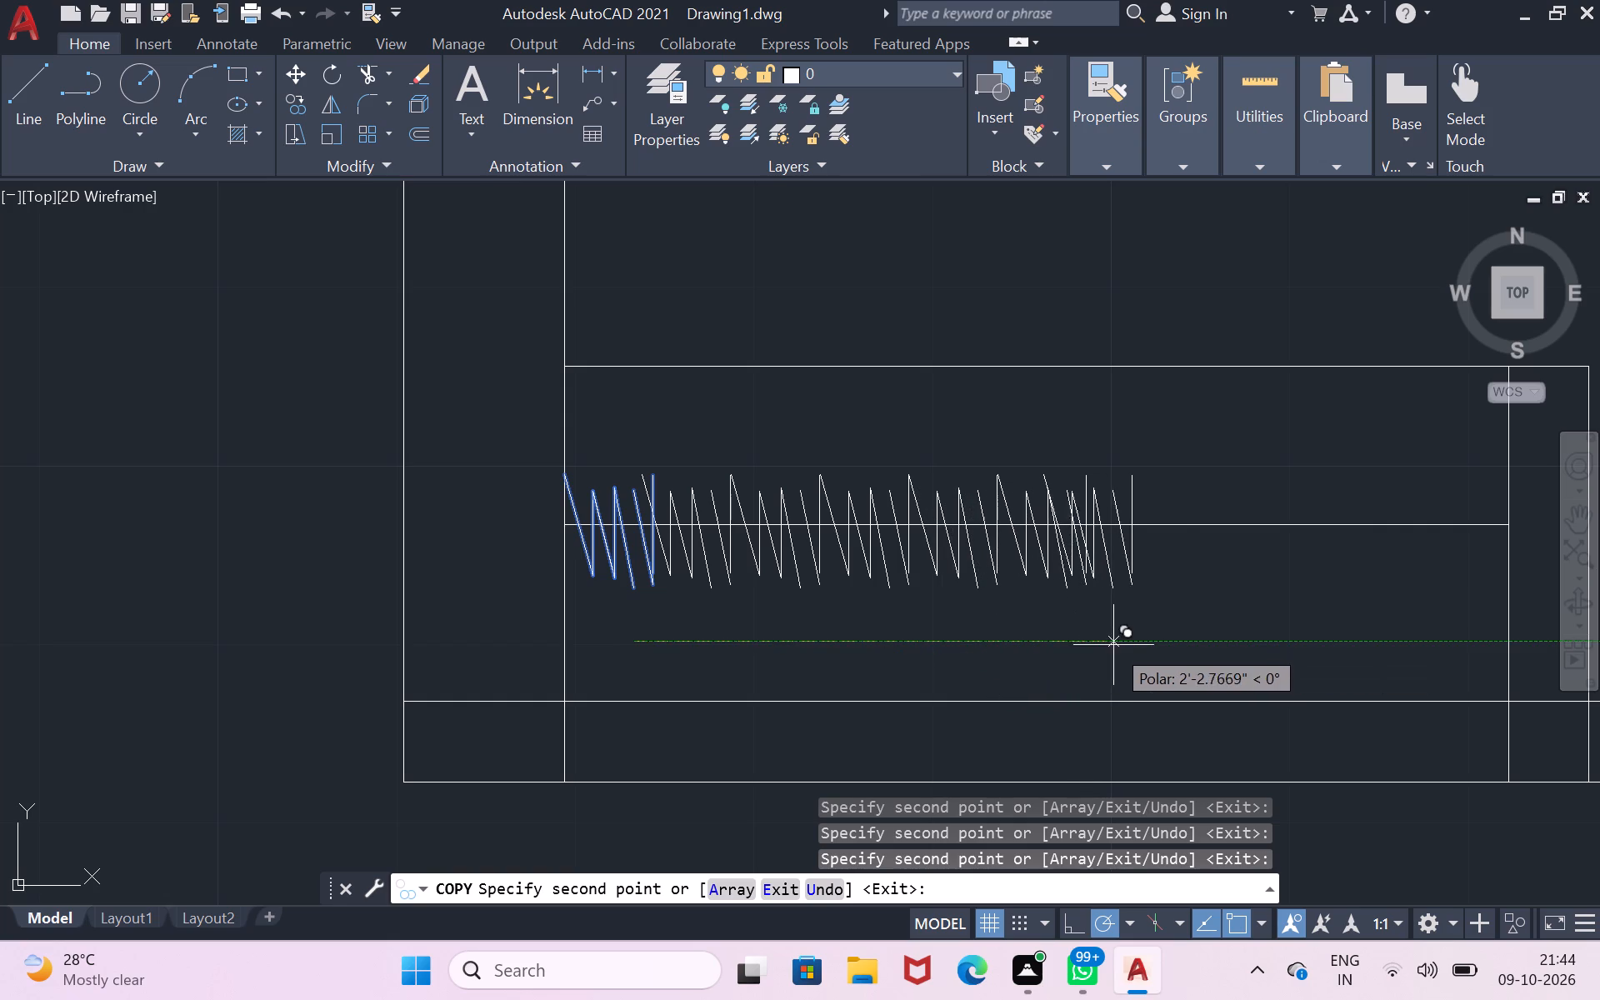
pyautogui.click(1157, 652)
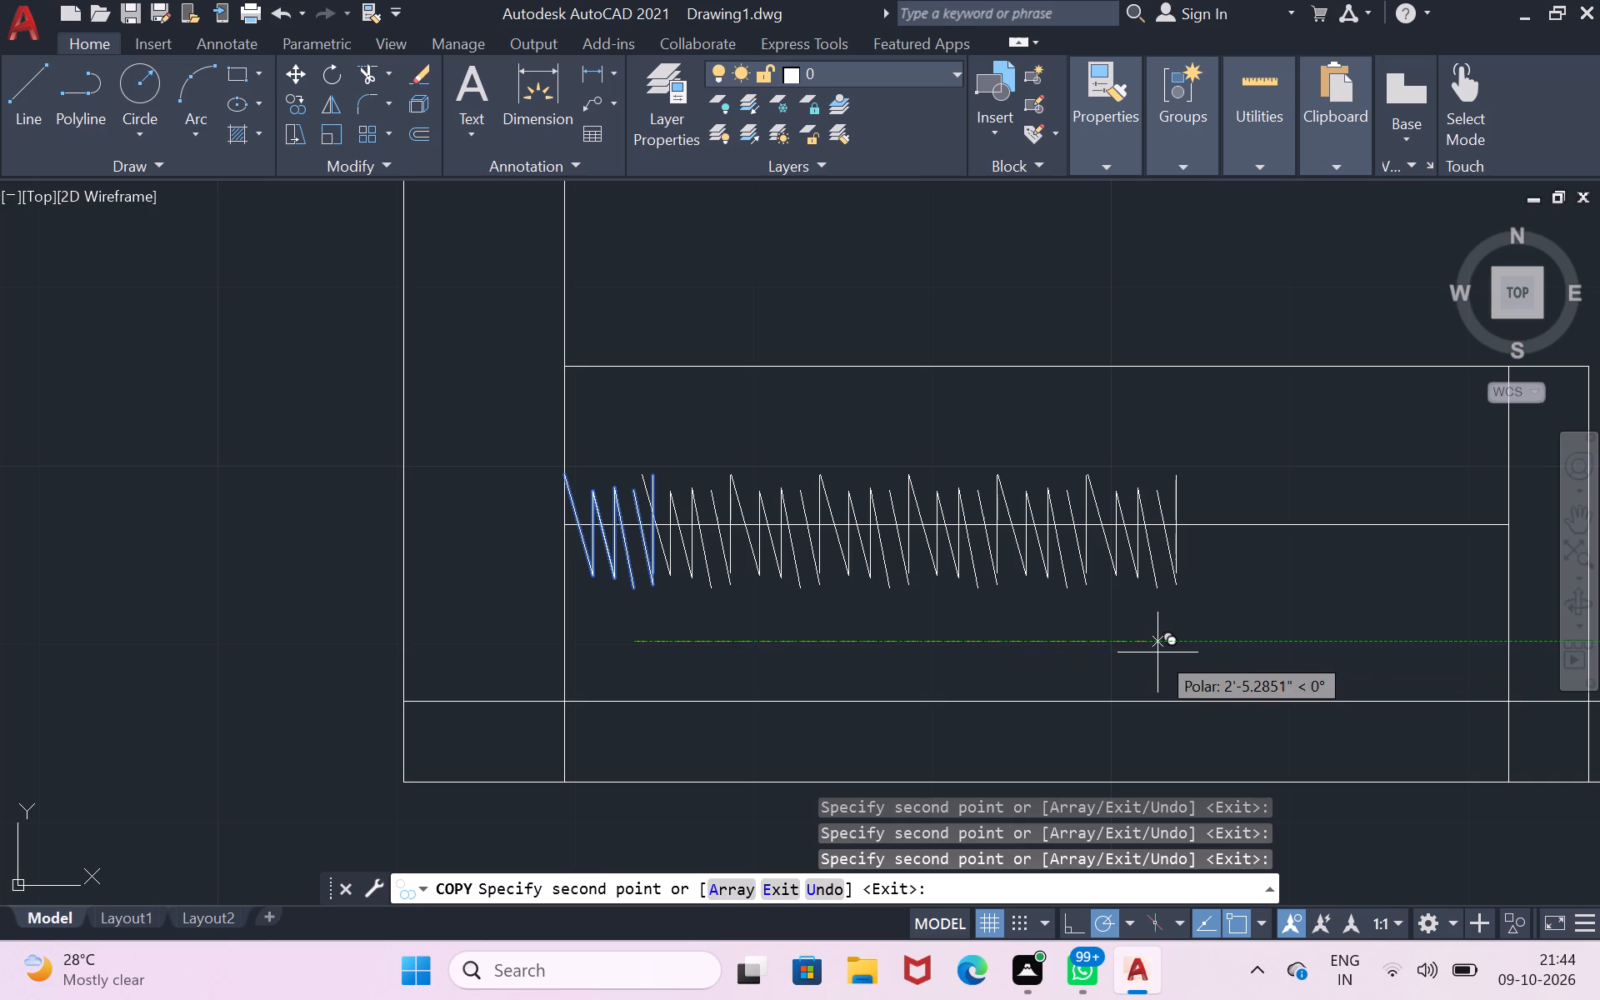
pyautogui.click(1247, 642)
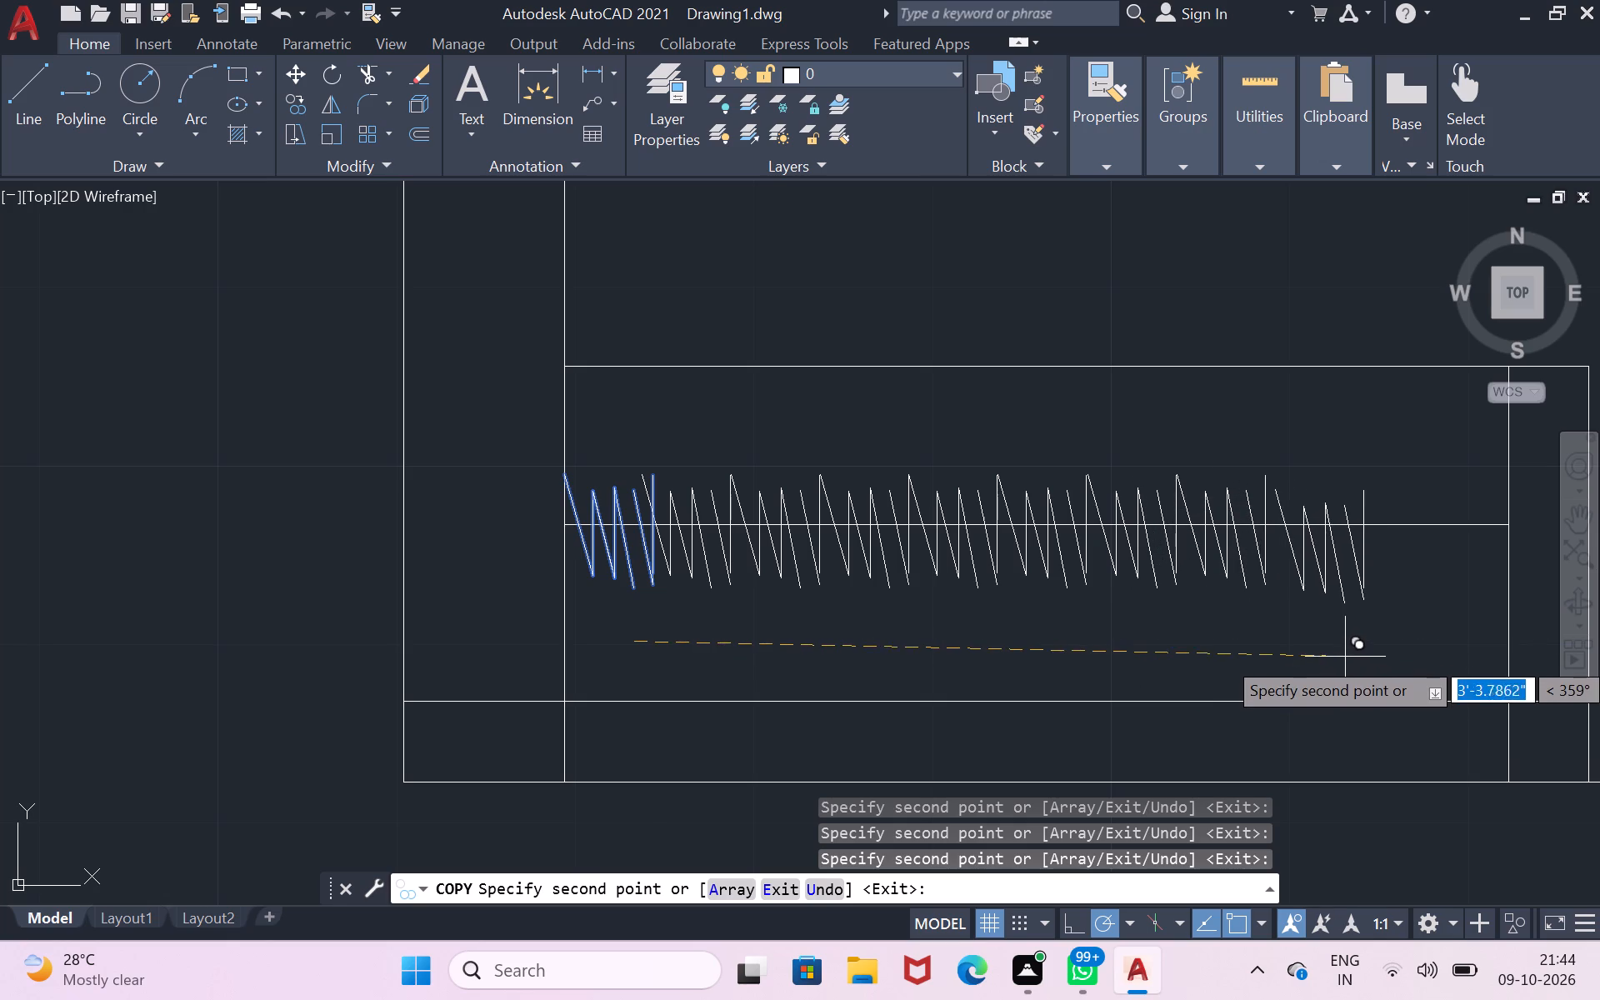
pyautogui.click(1335, 648)
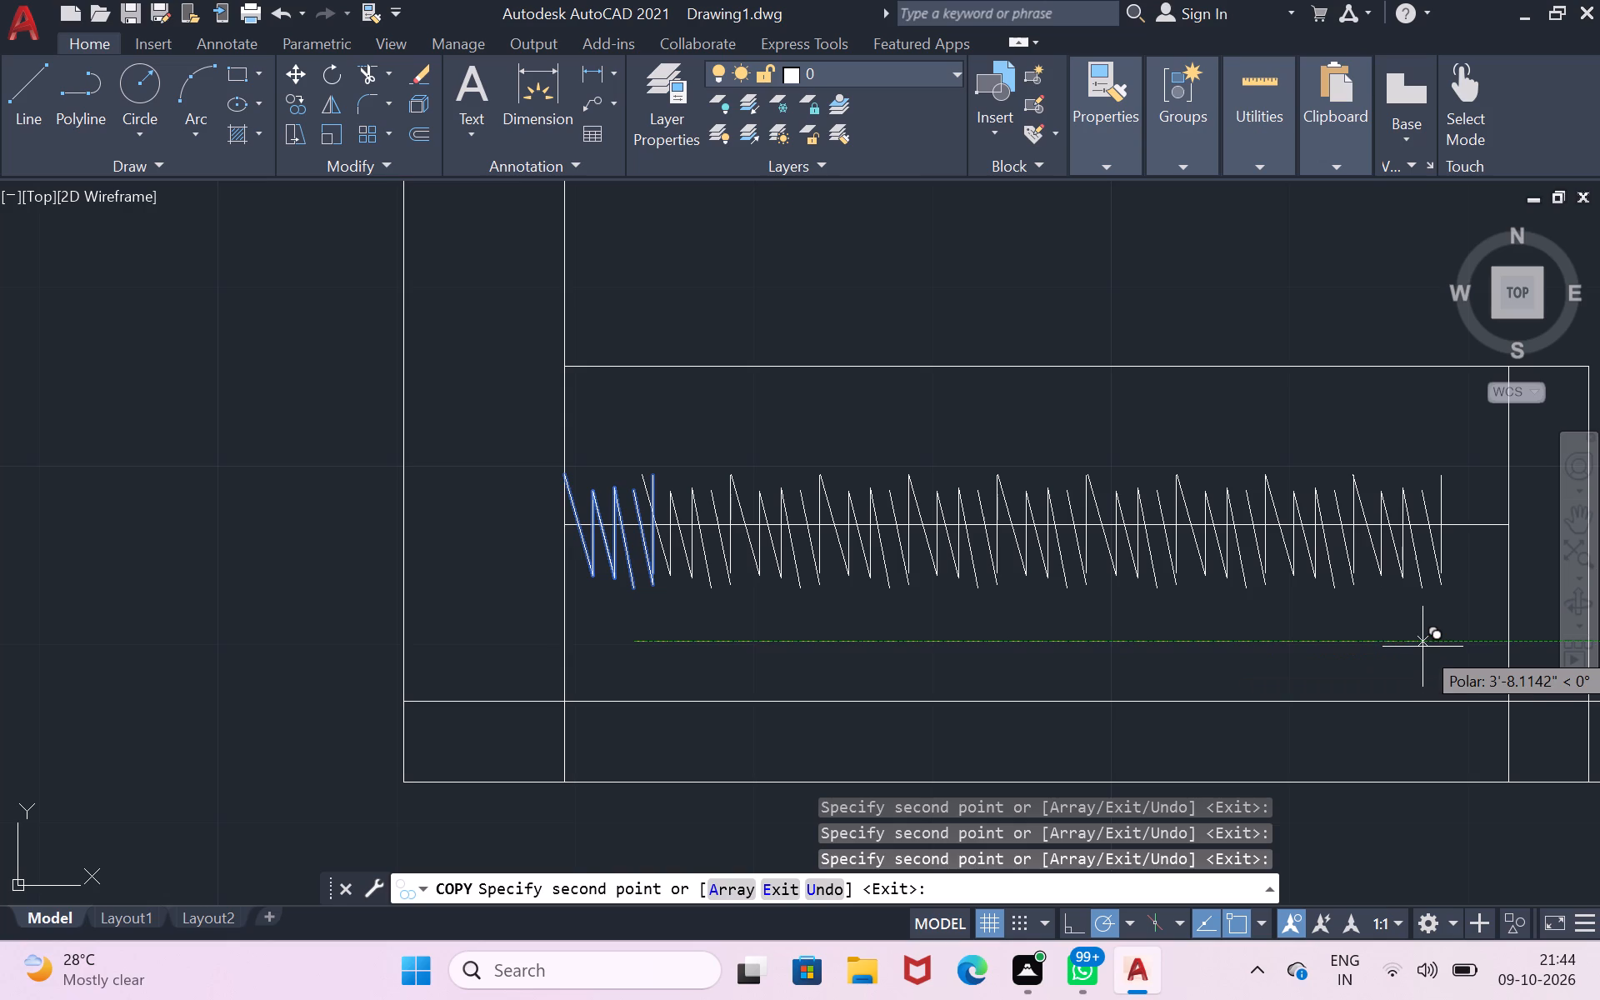
pyautogui.click(1422, 647)
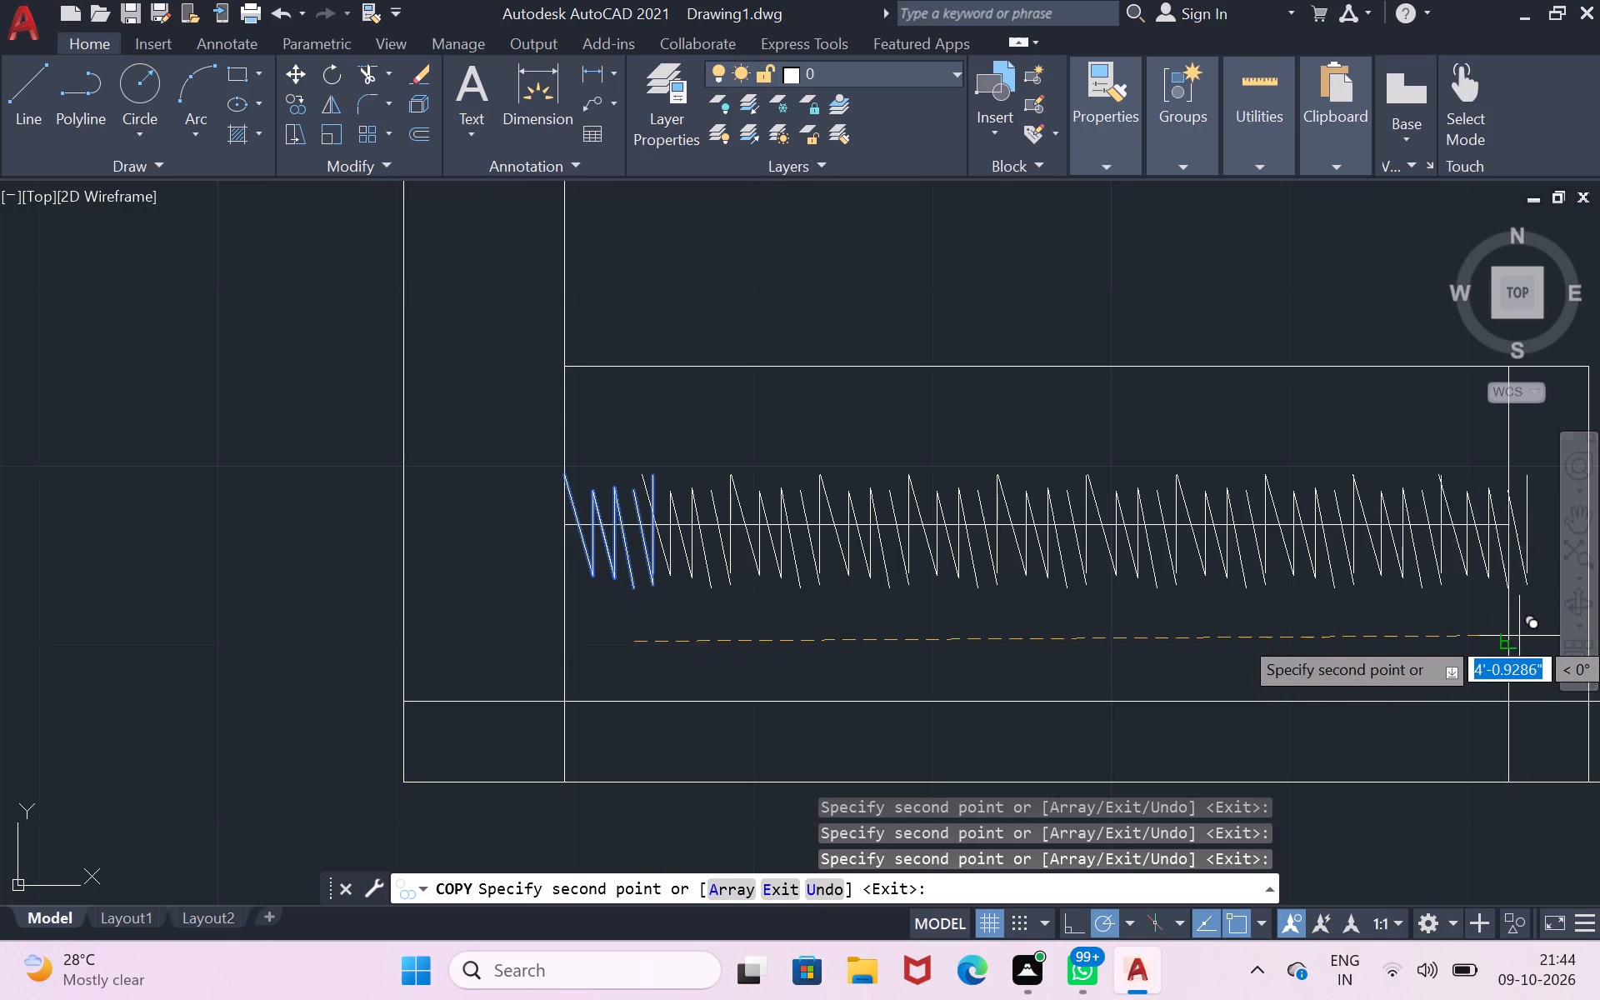
pyautogui.click(1507, 646)
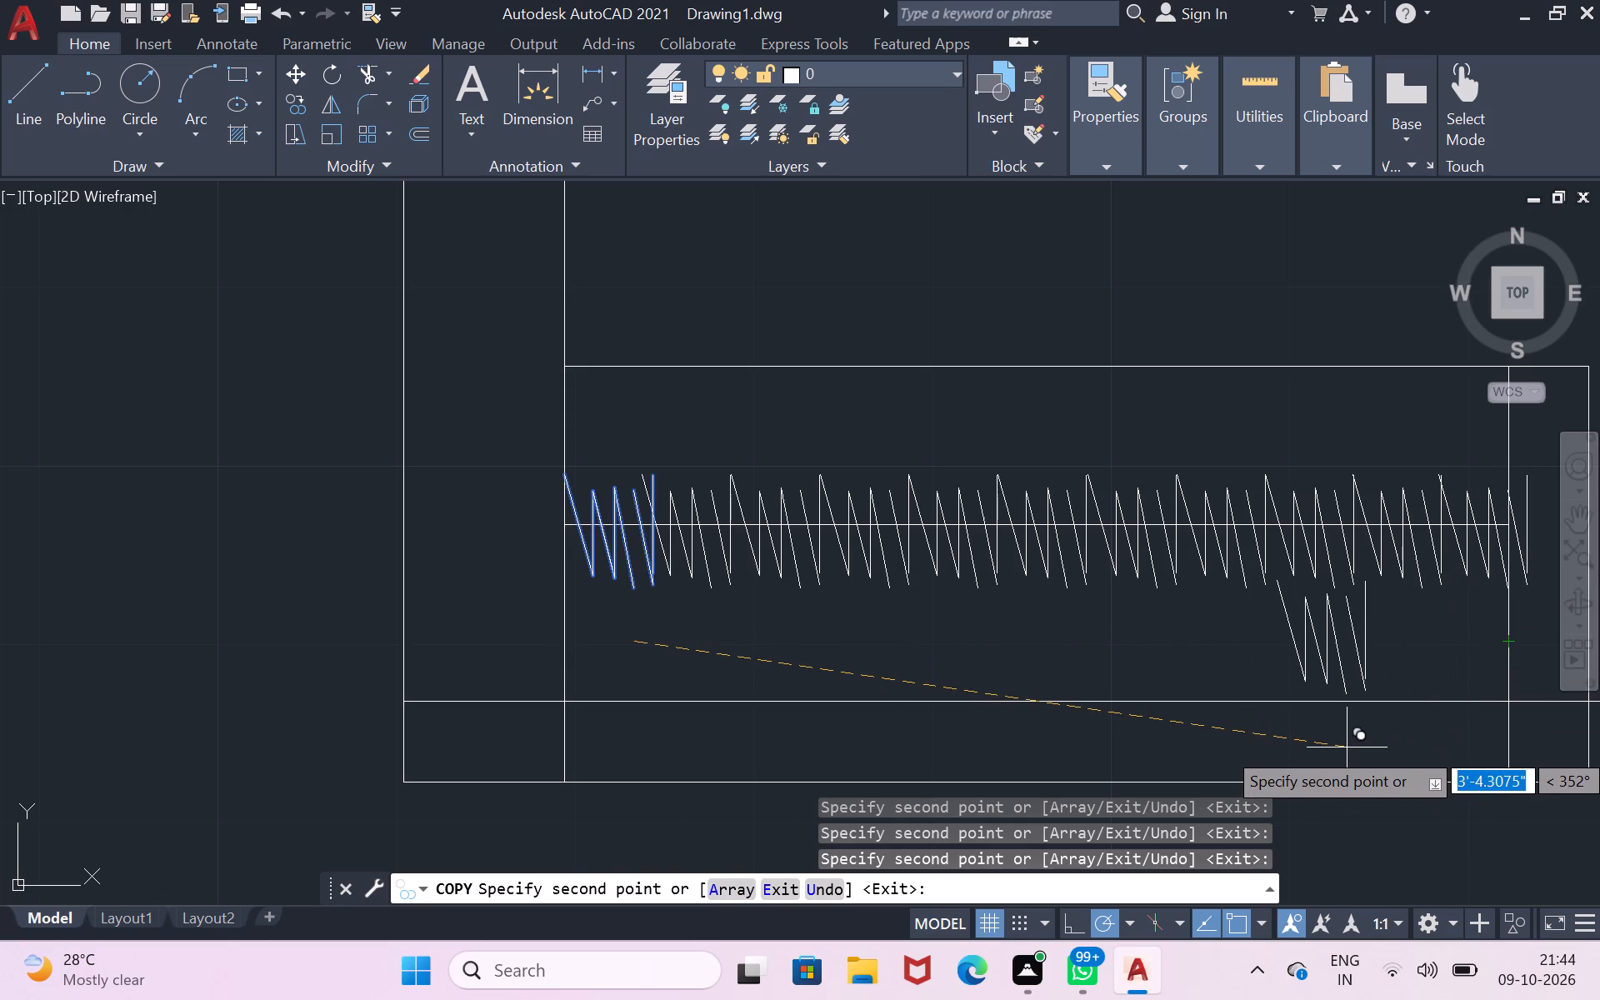
pyautogui.press('Return')
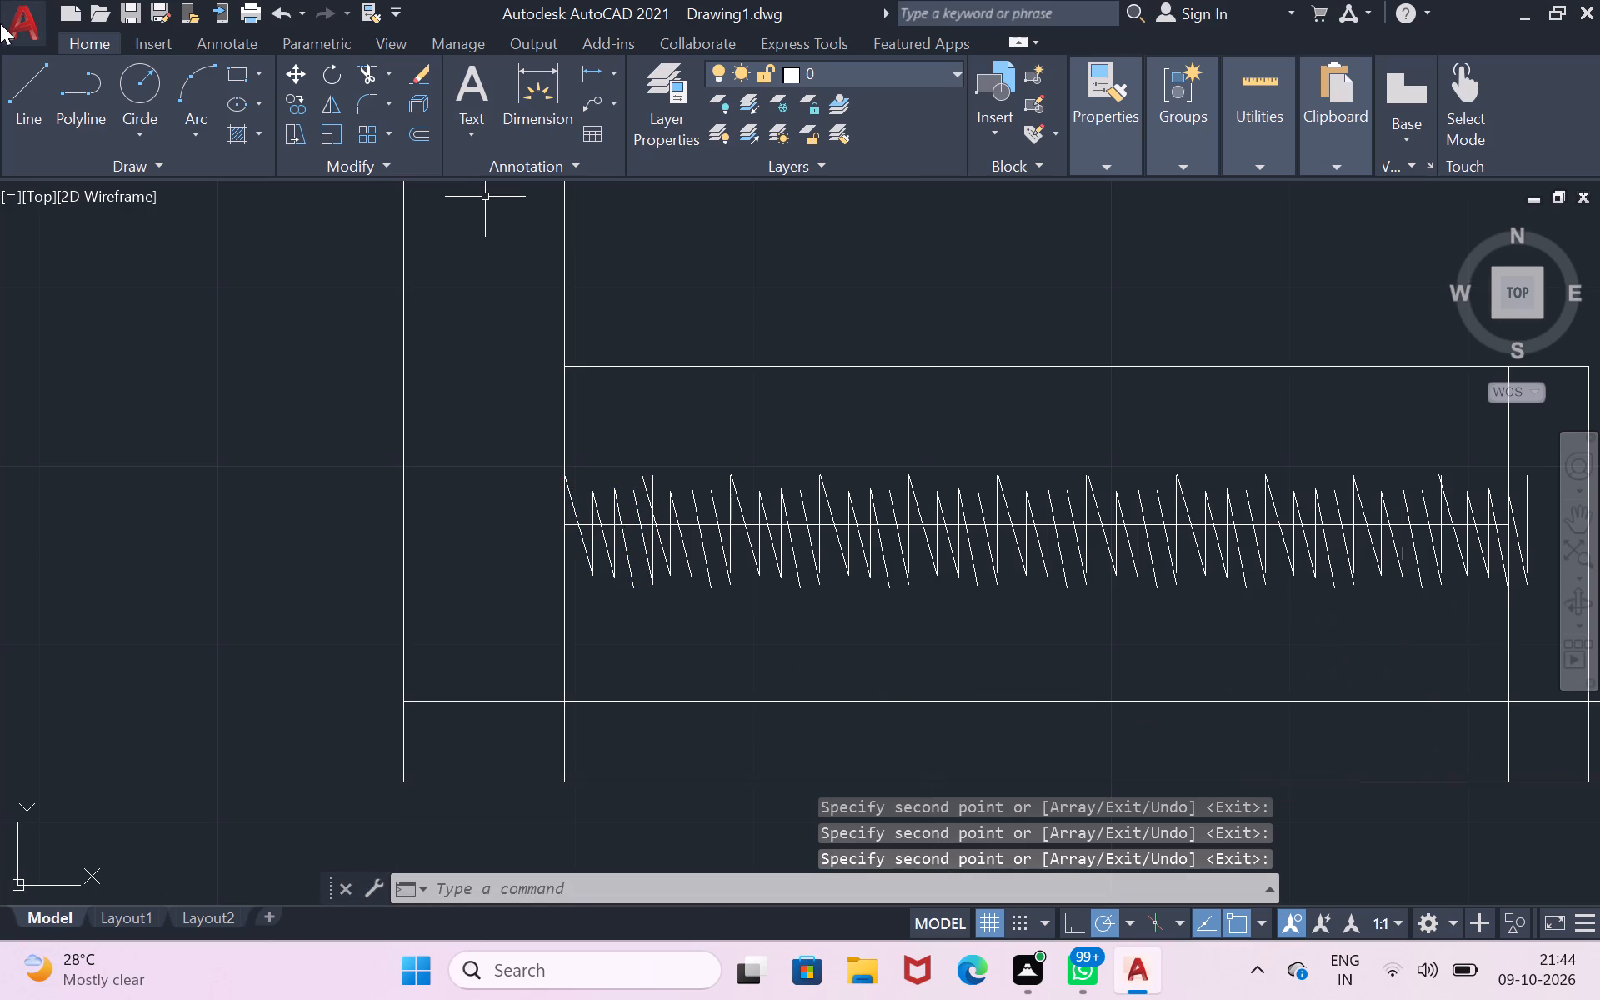
# Trim the zigzag strokes overrunning the wardrobe's offset side line, plus the two stray overlapping stroke ends near the west wall.
pyautogui.click(369, 62)
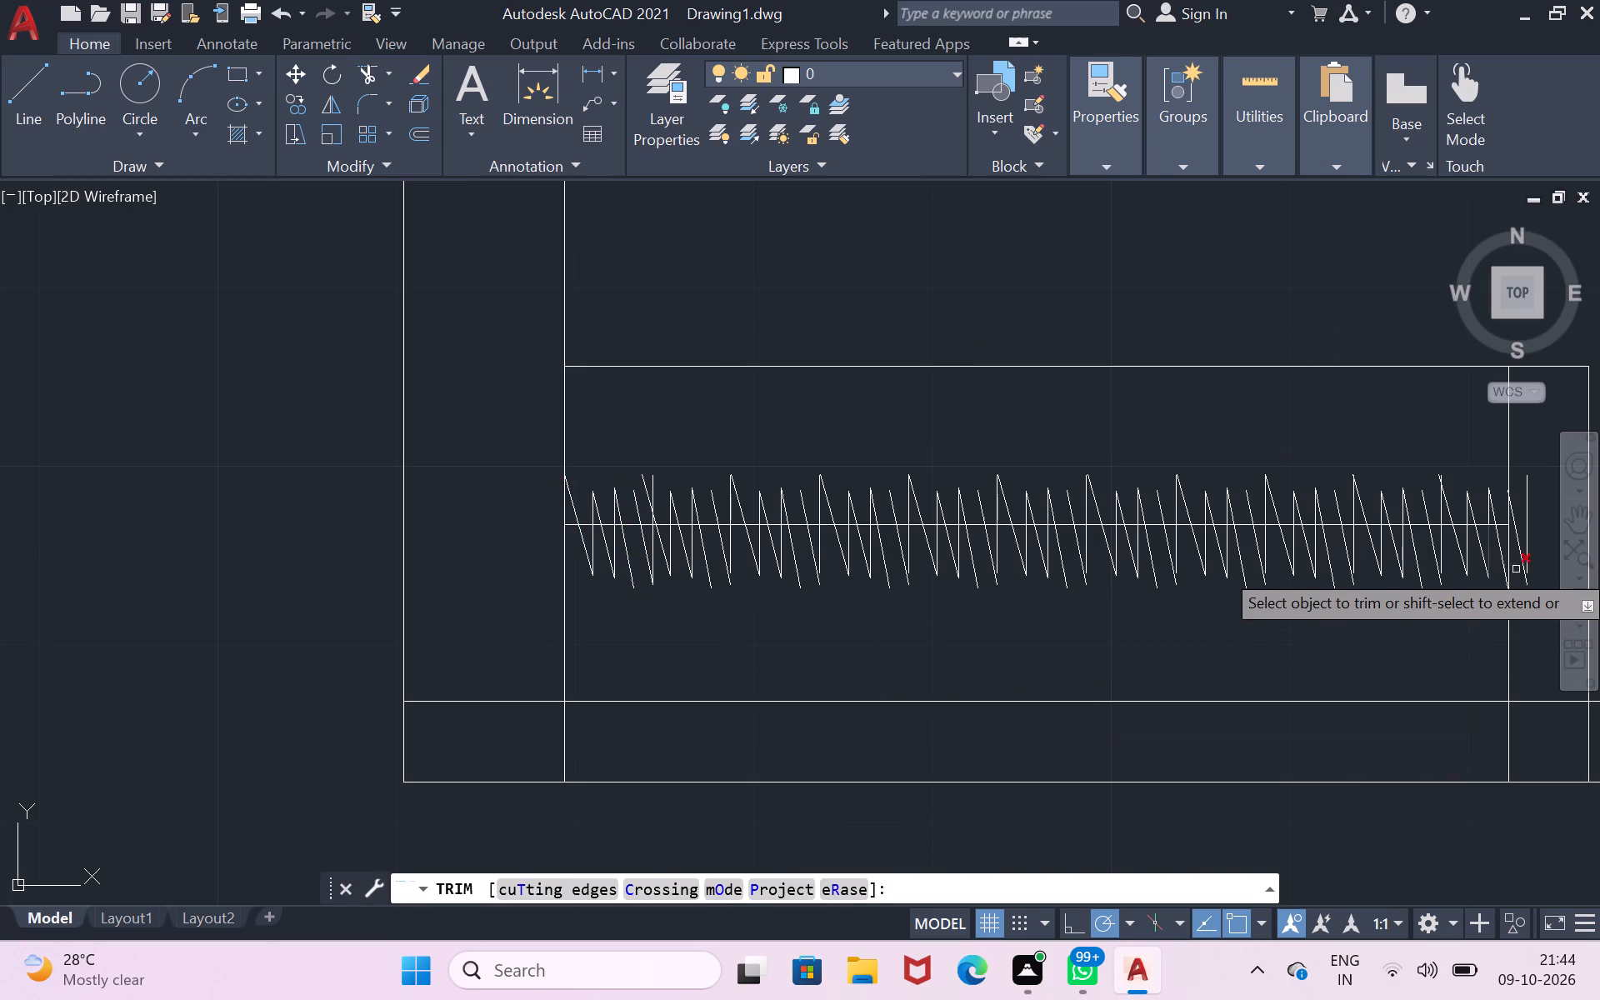
pyautogui.click(1516, 540)
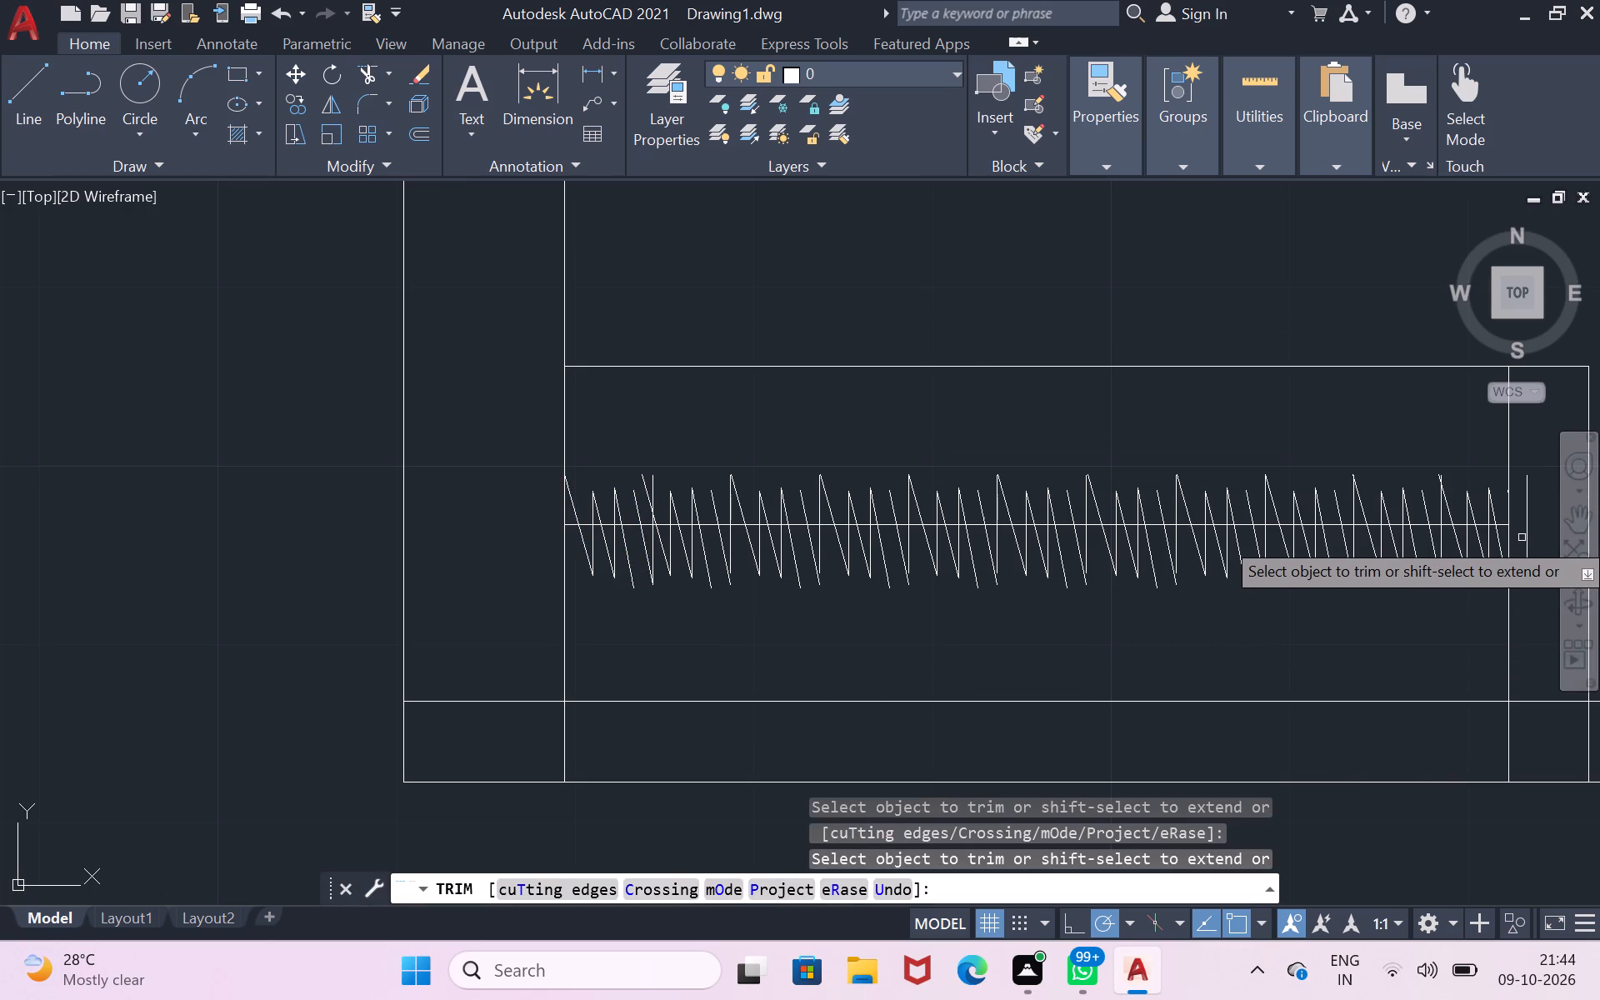
pyautogui.click(1522, 536)
pyautogui.click(1524, 532)
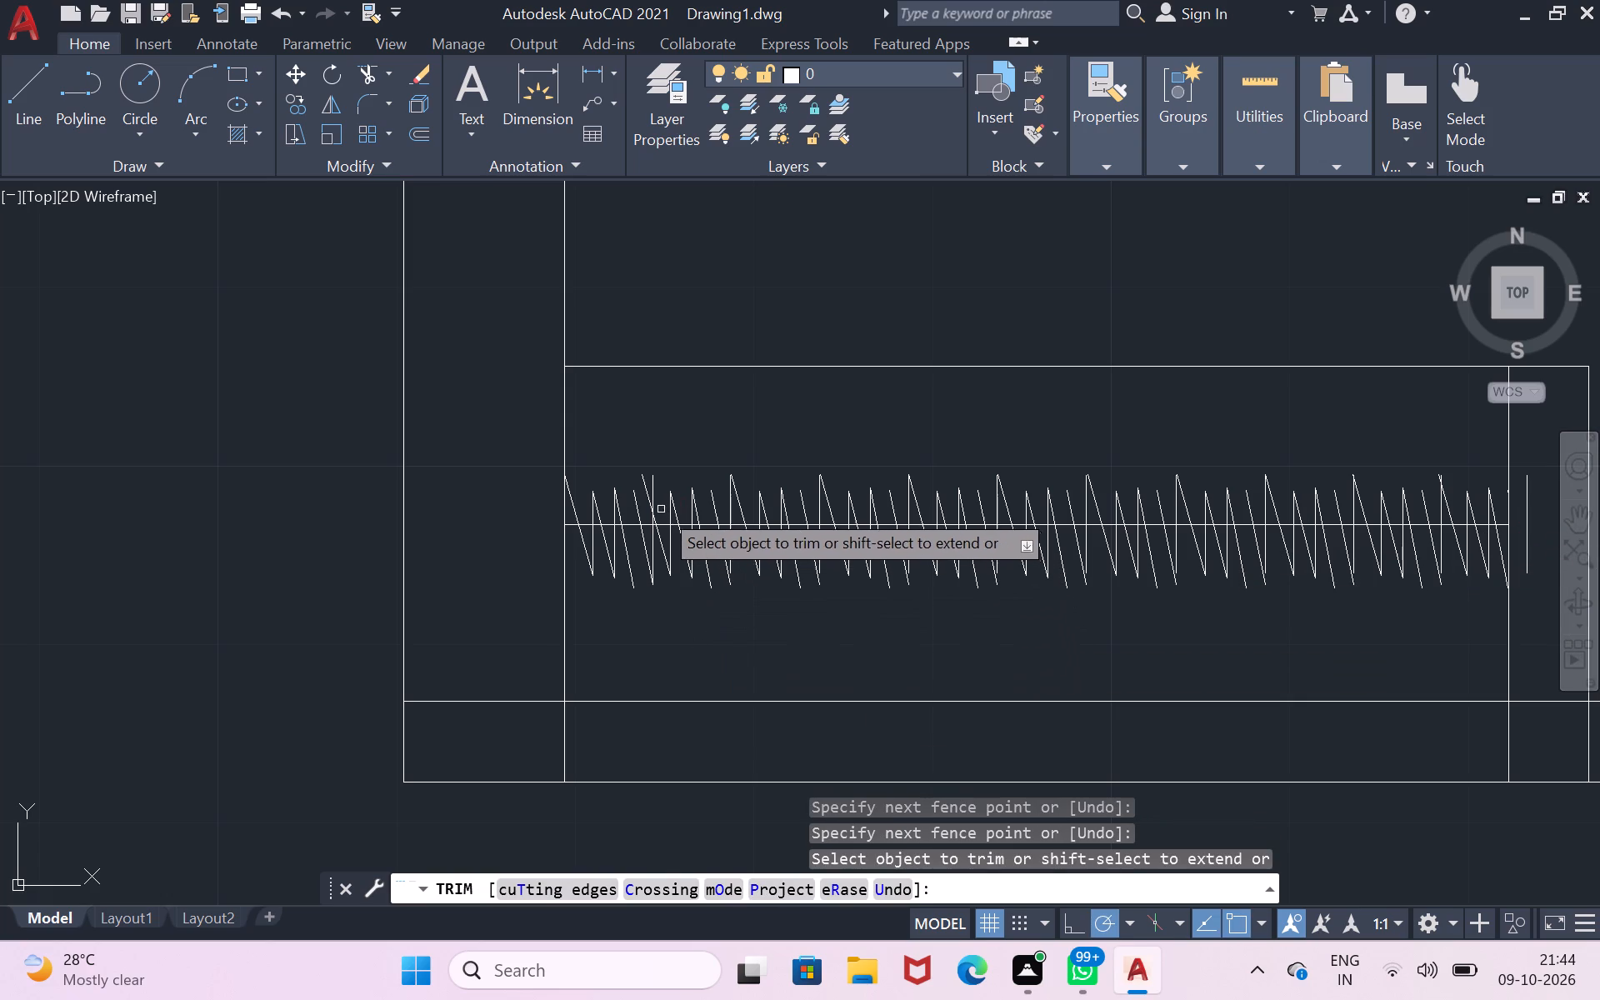
pyautogui.click(652, 490)
pyautogui.click(648, 490)
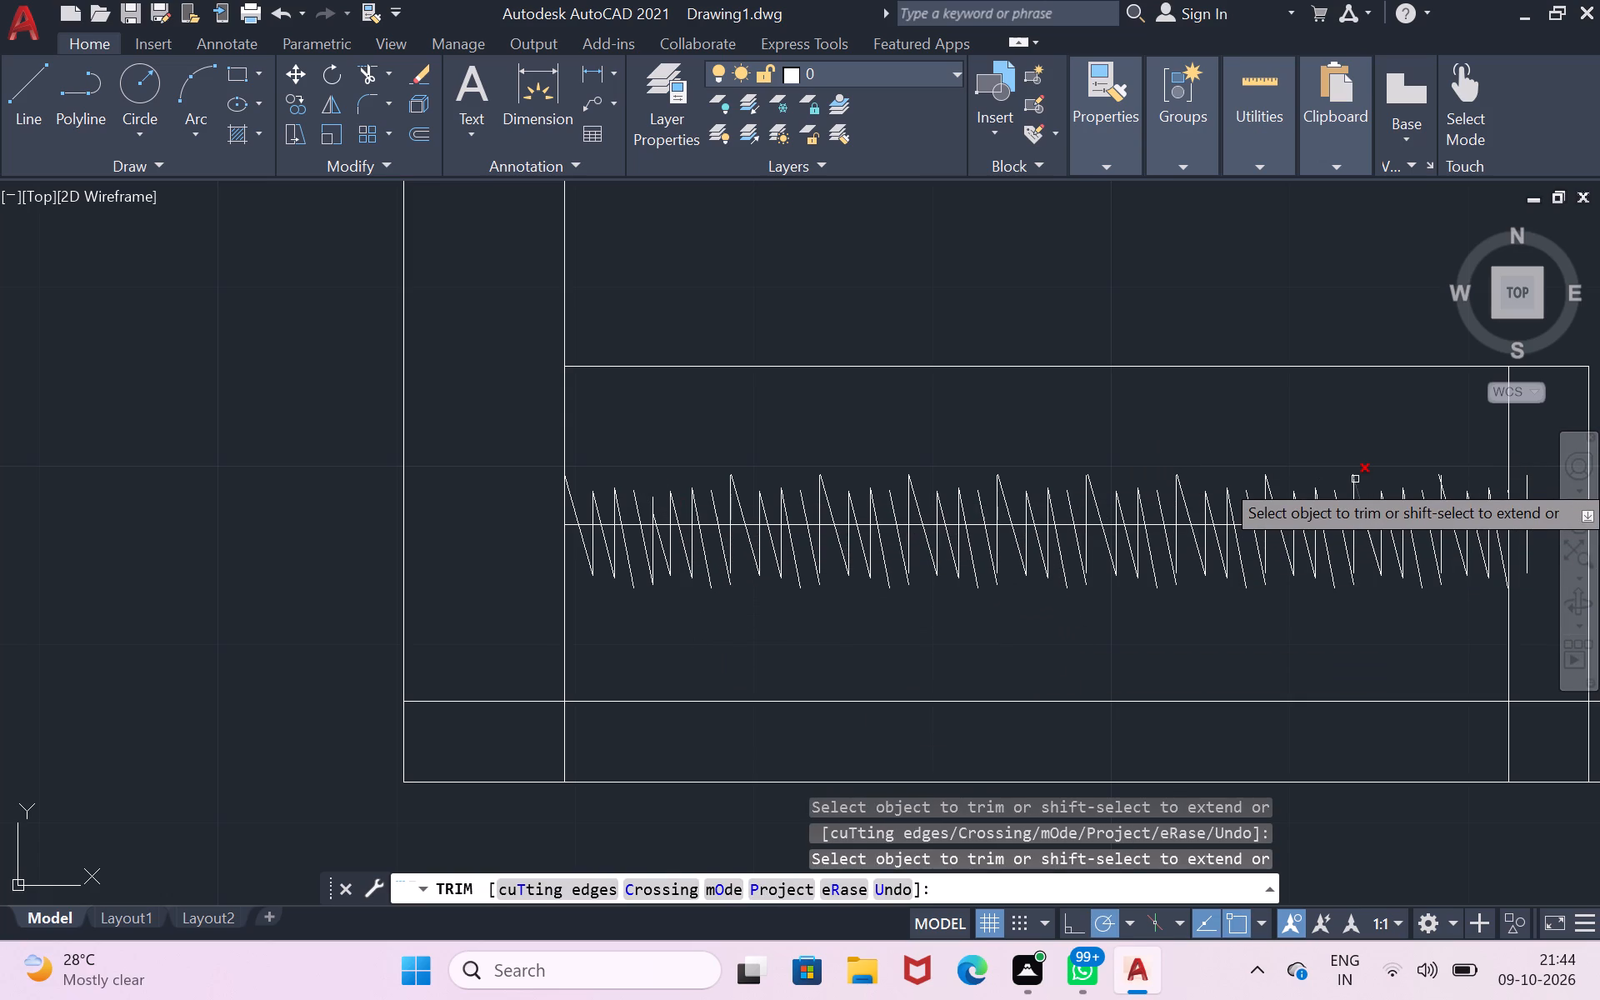
# Remove the leftover vertical zigzag stroke east of the wardrobe's offset side line with Trim.
pyautogui.scroll(-2, 1498, 641)
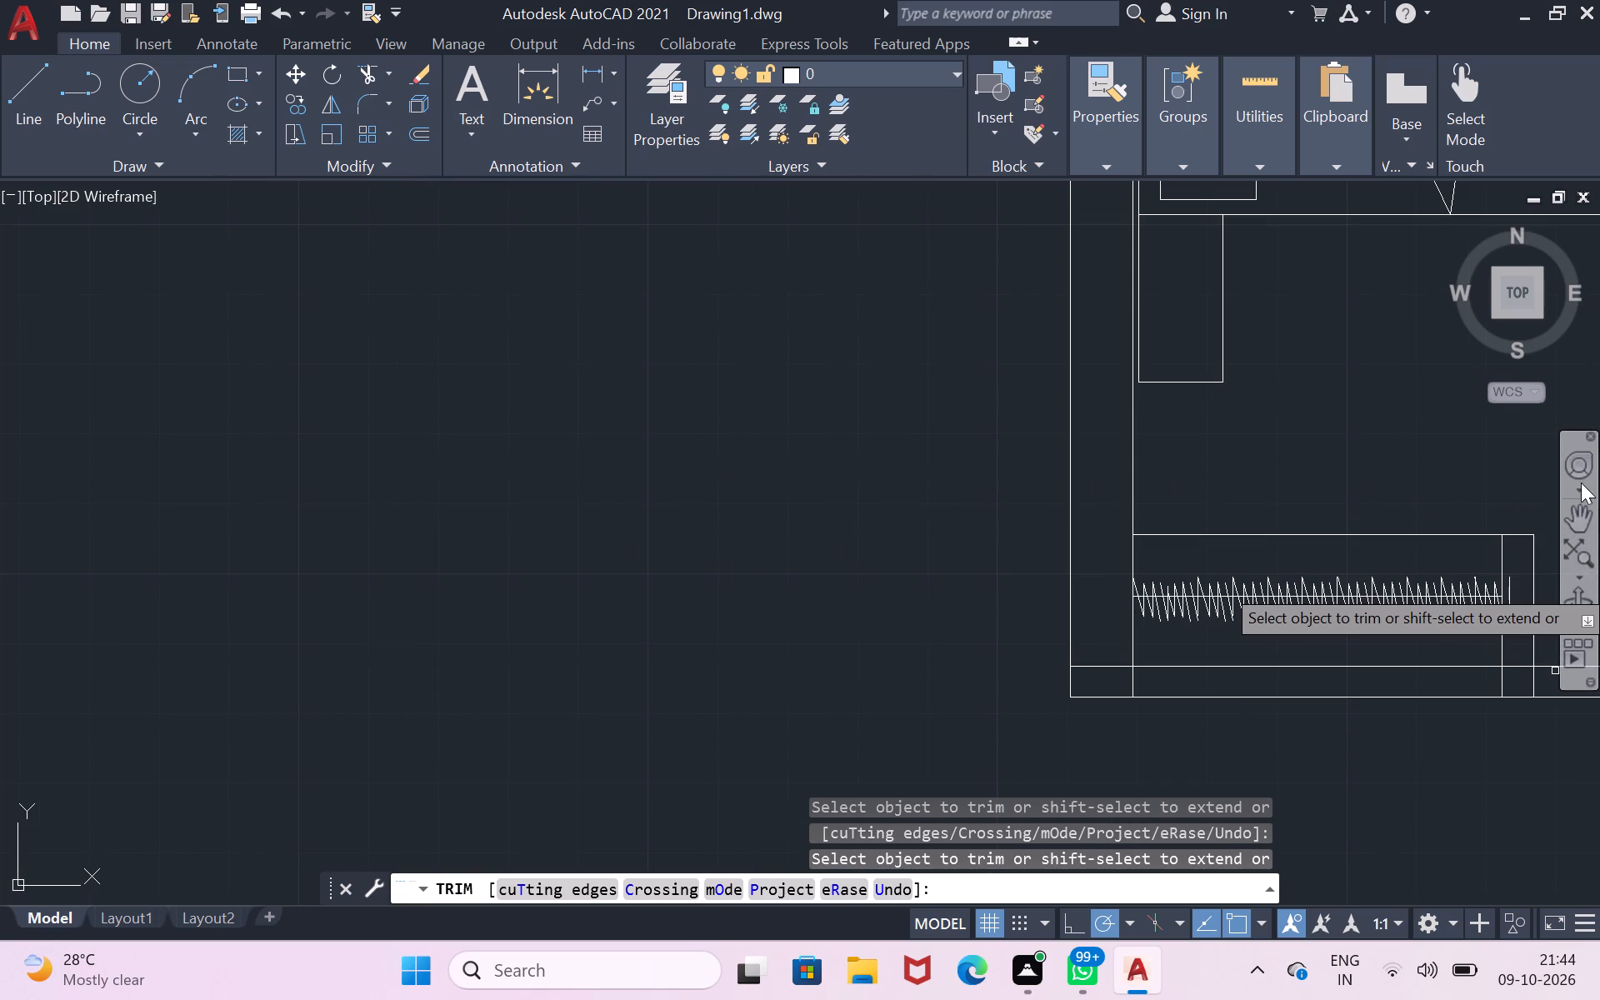
pyautogui.click(1582, 512)
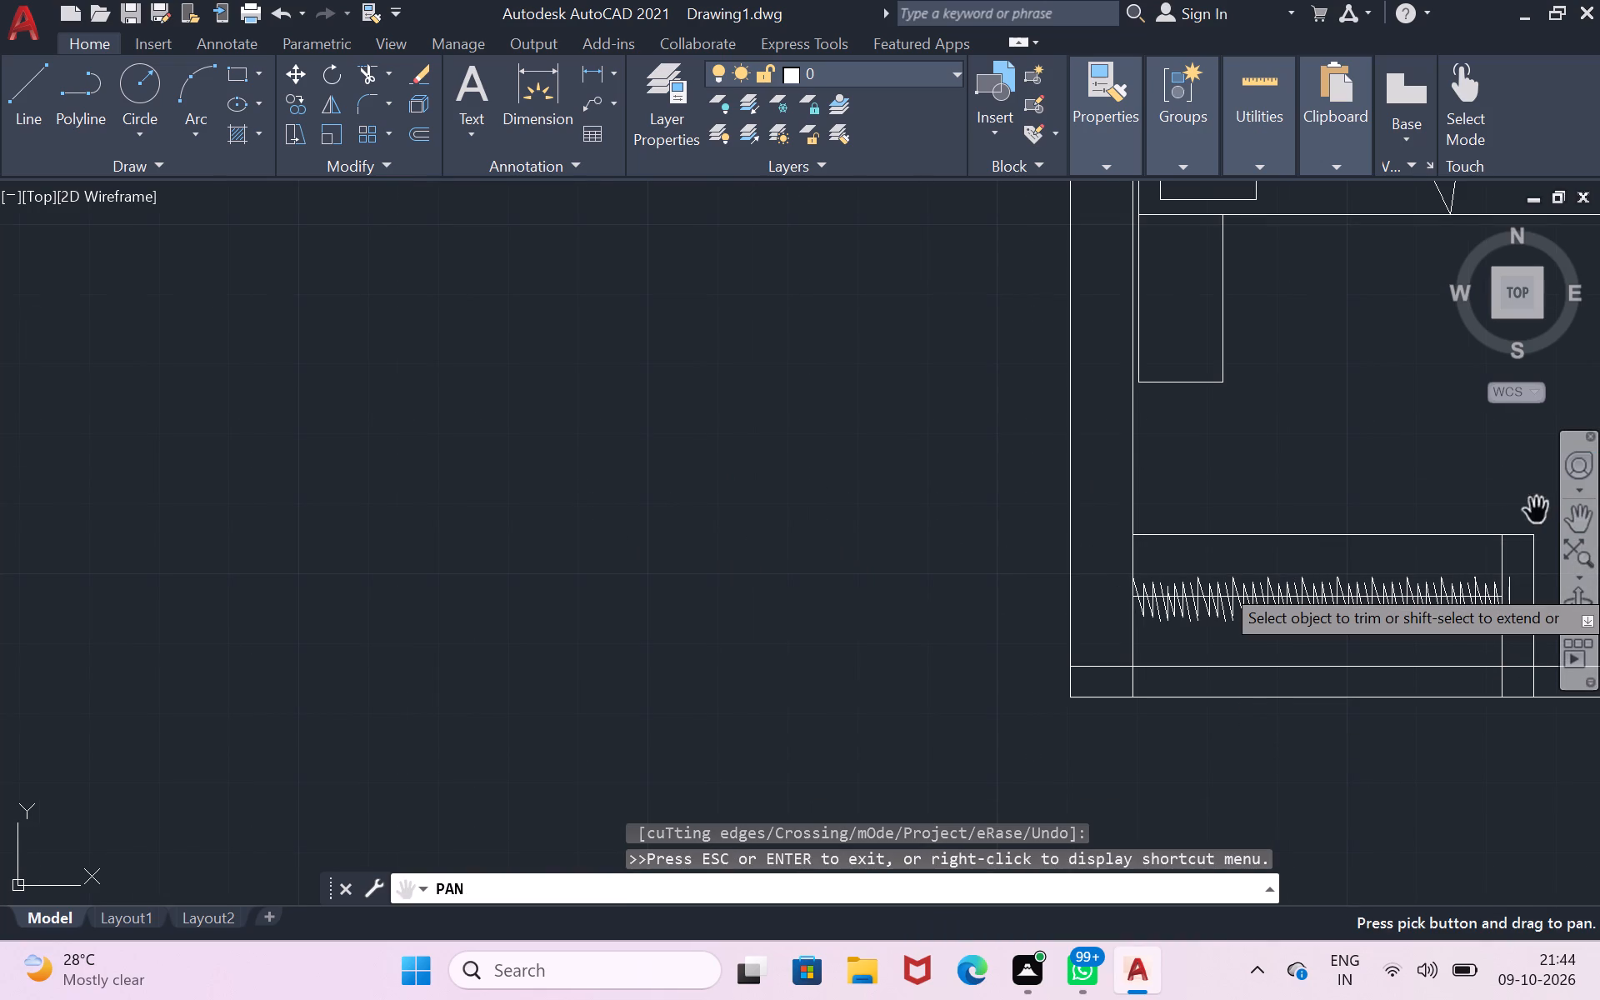
pyautogui.scroll(-1, 1297, 527)
pyautogui.moveTo(1487, 523); pyautogui.dragTo(1428, 516)
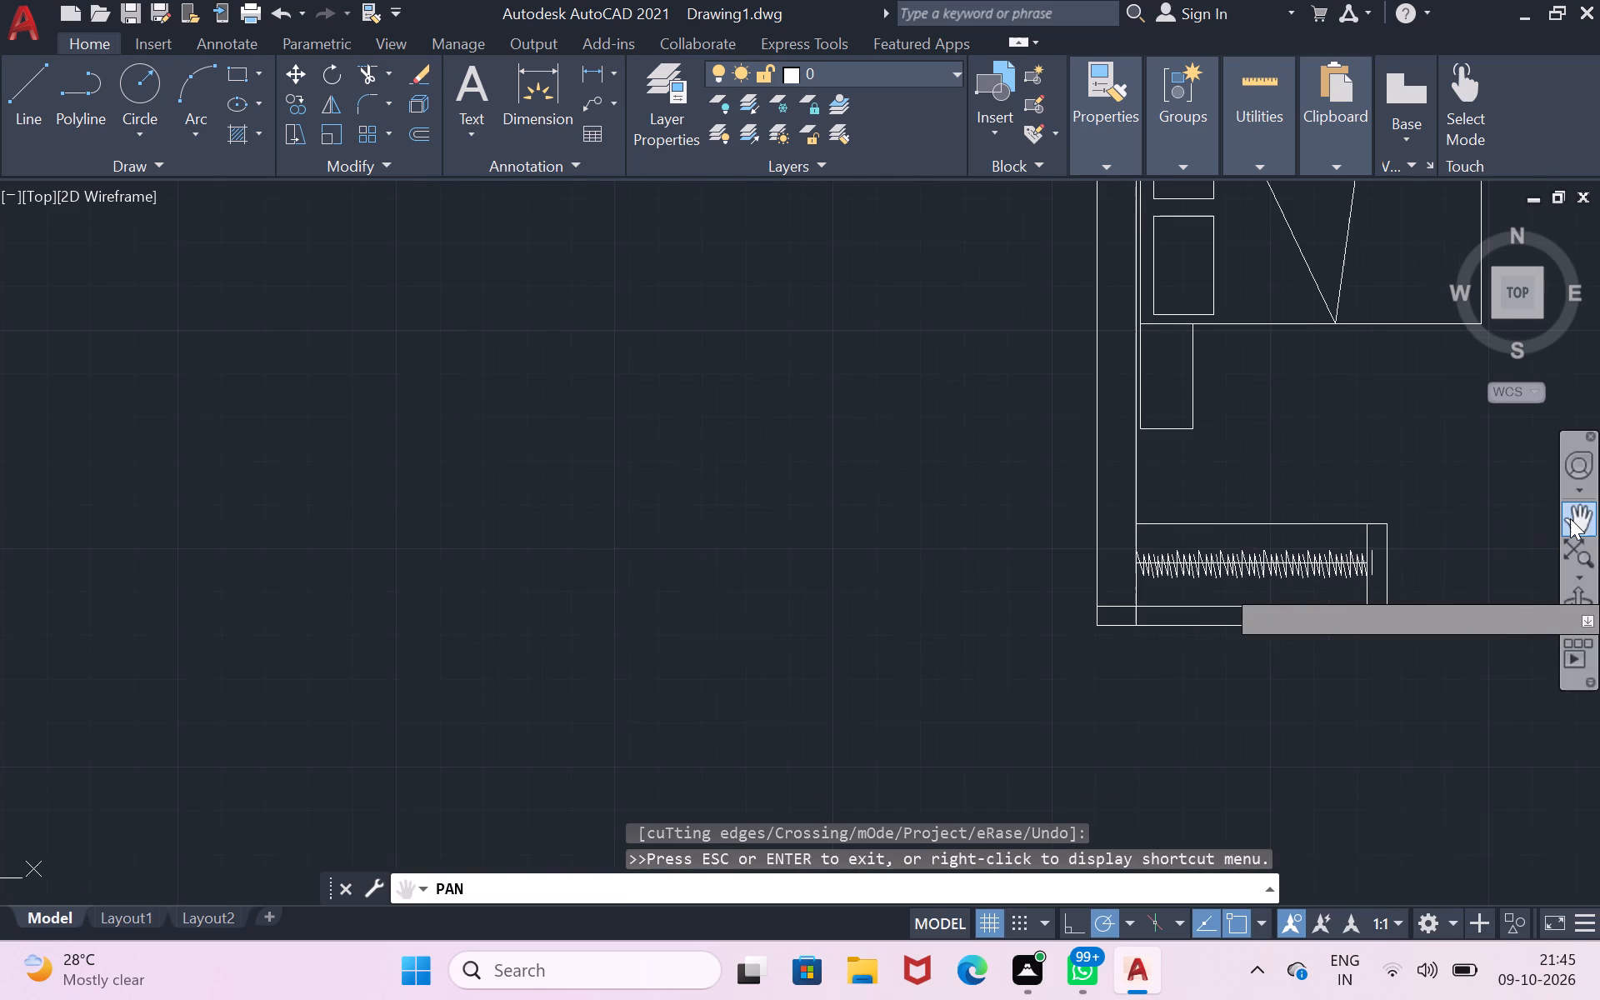
pyautogui.click(1570, 518)
pyautogui.moveTo(1478, 536); pyautogui.dragTo(1152, 527)
pyautogui.scroll(-3, 1162, 548)
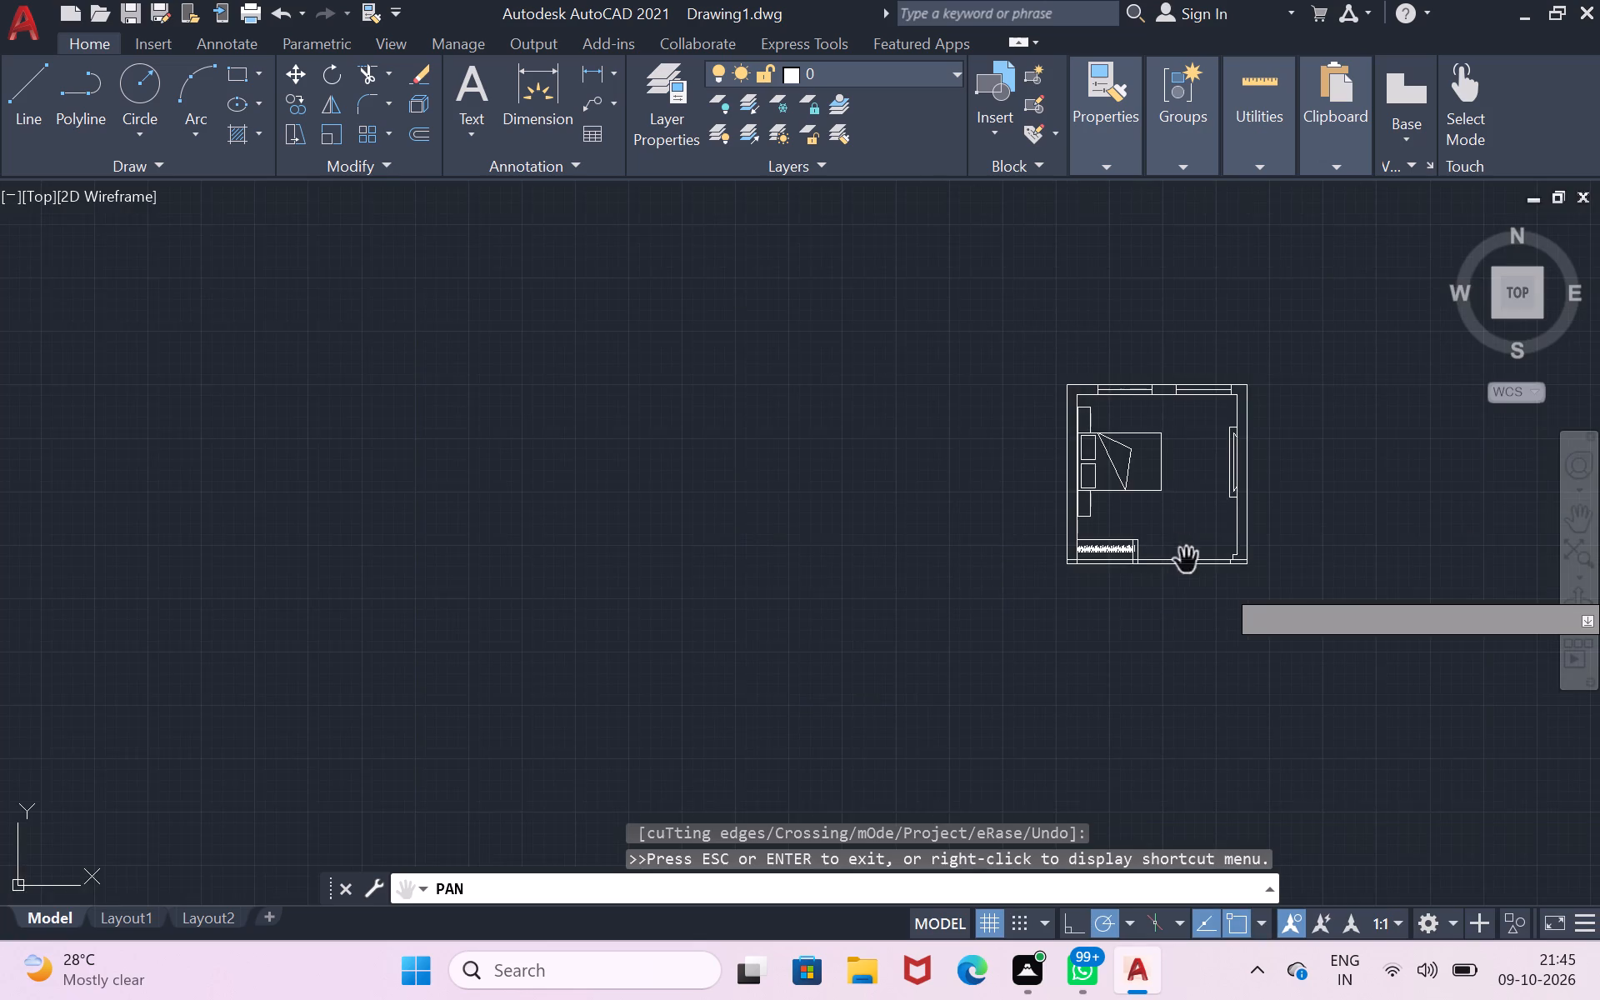
pyautogui.scroll(3, 1197, 542)
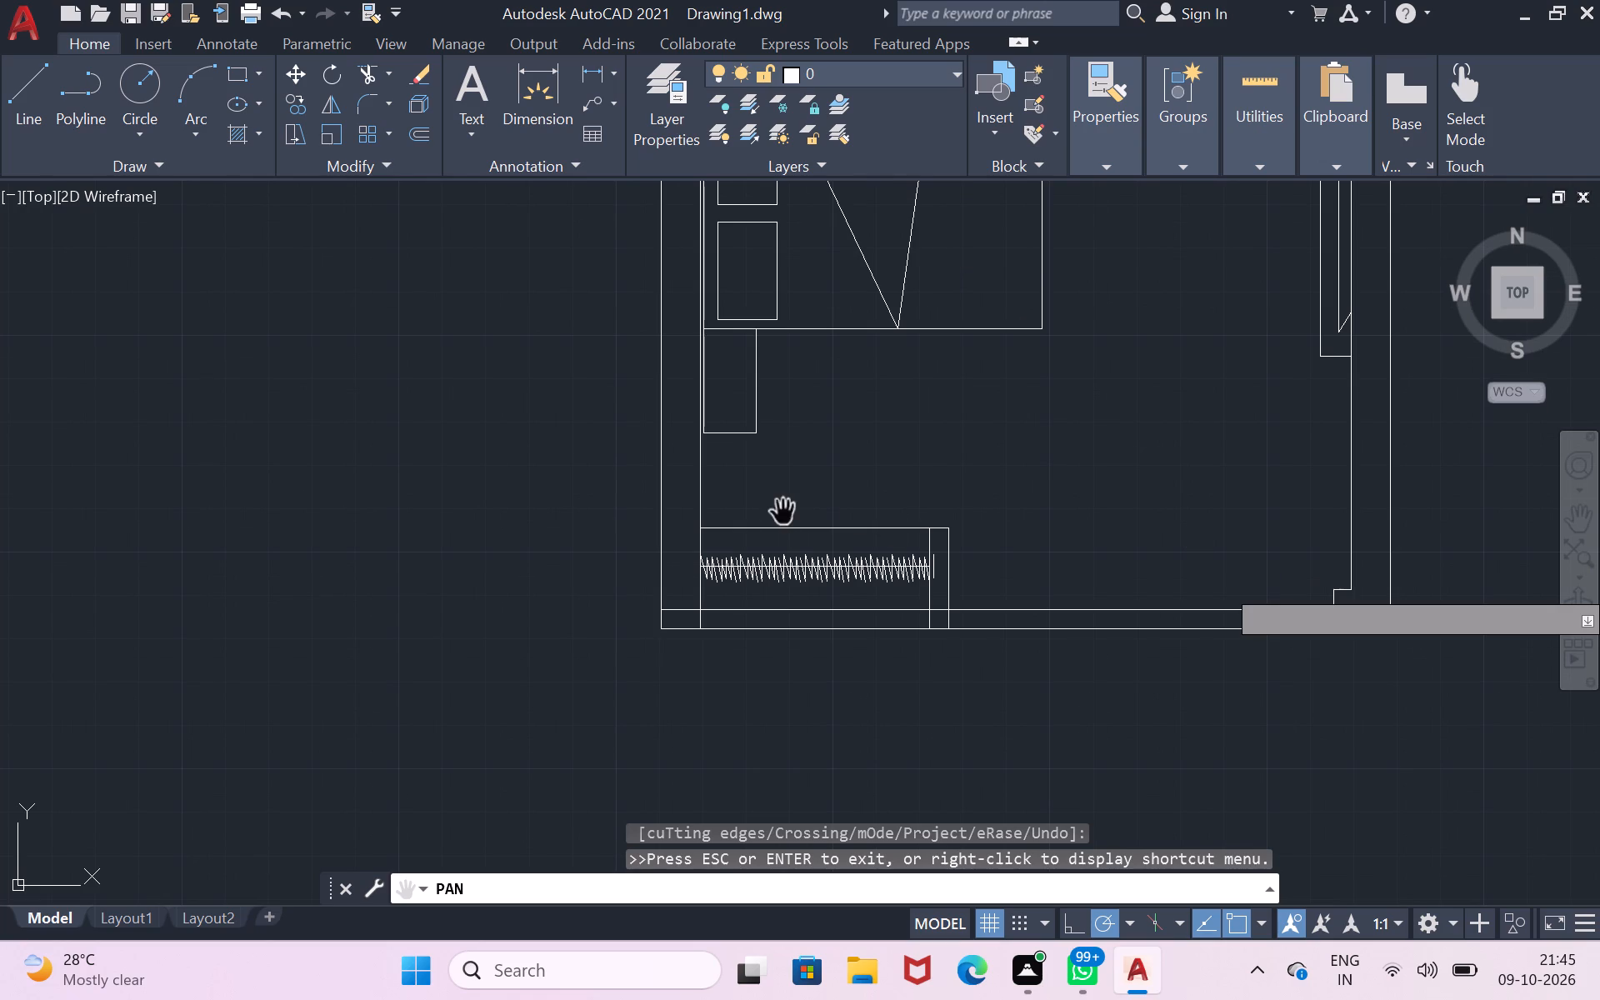
pyautogui.scroll(2, 1032, 579)
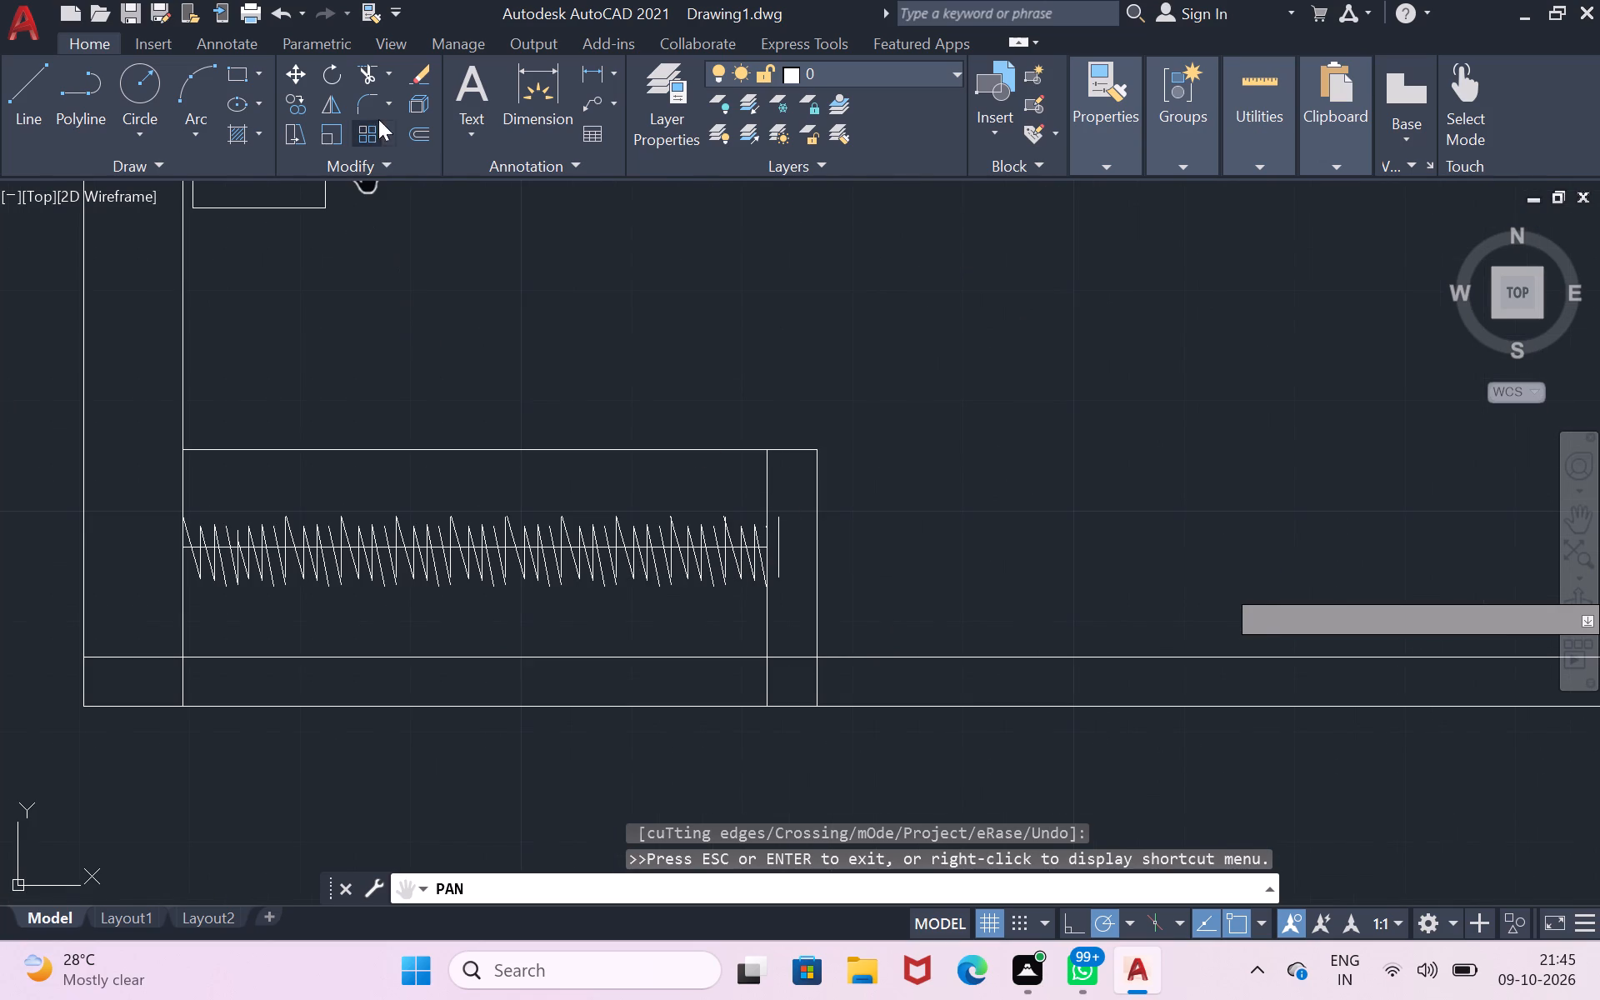
pyautogui.click(363, 74)
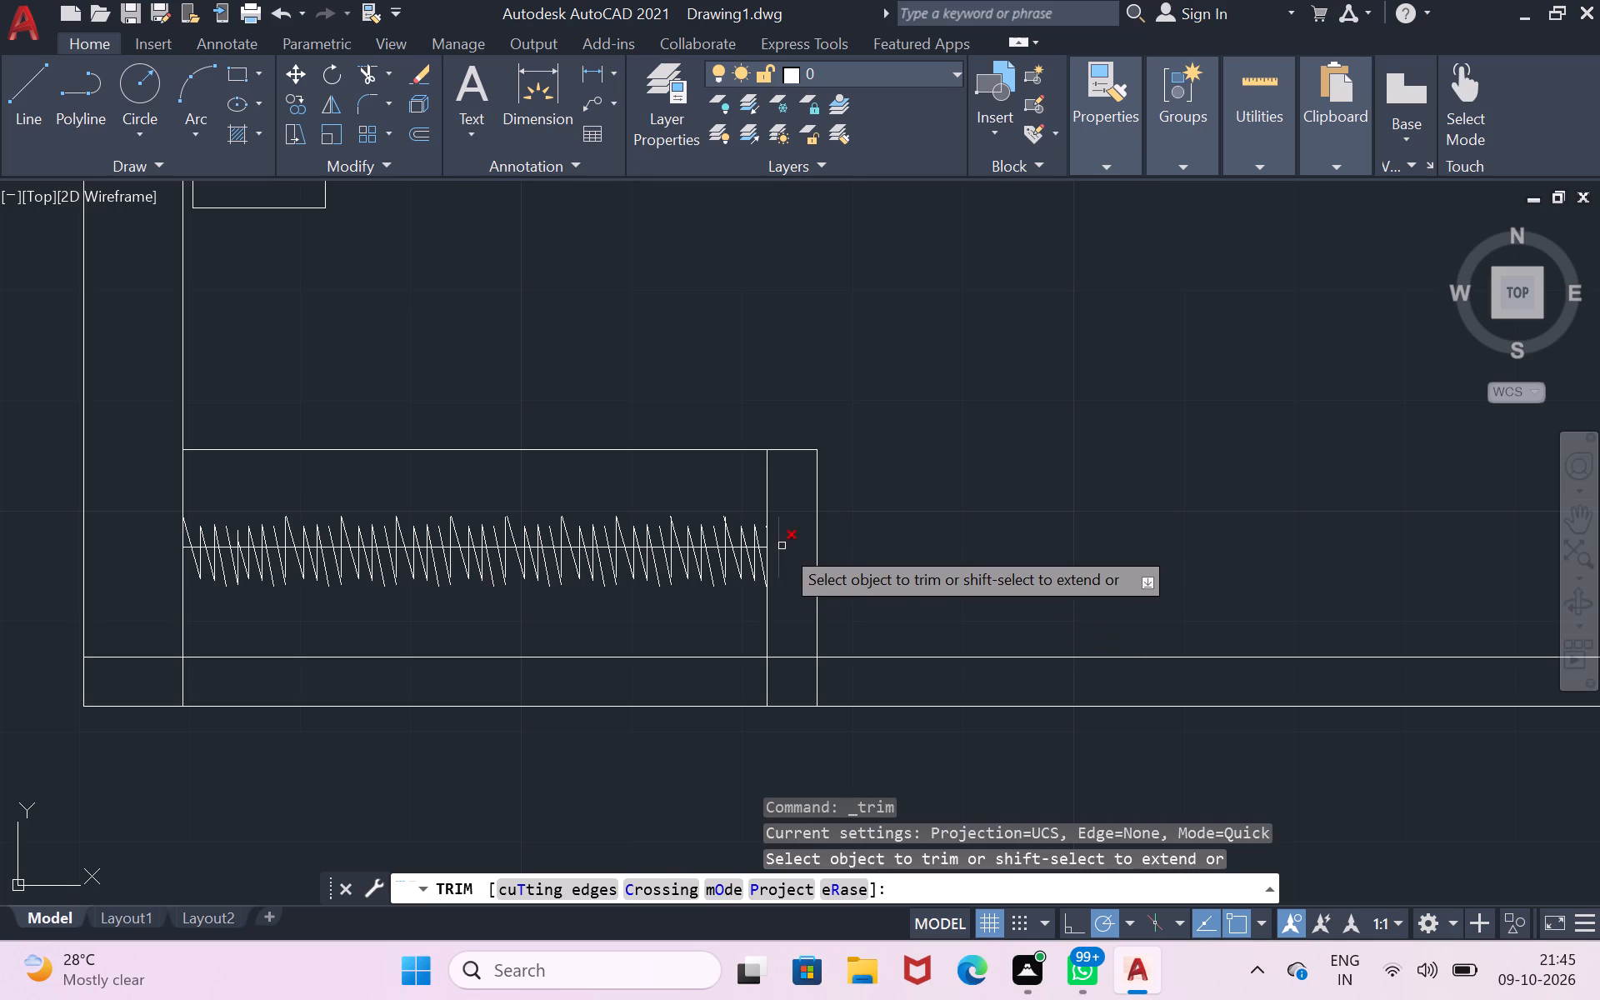
pyautogui.click(779, 547)
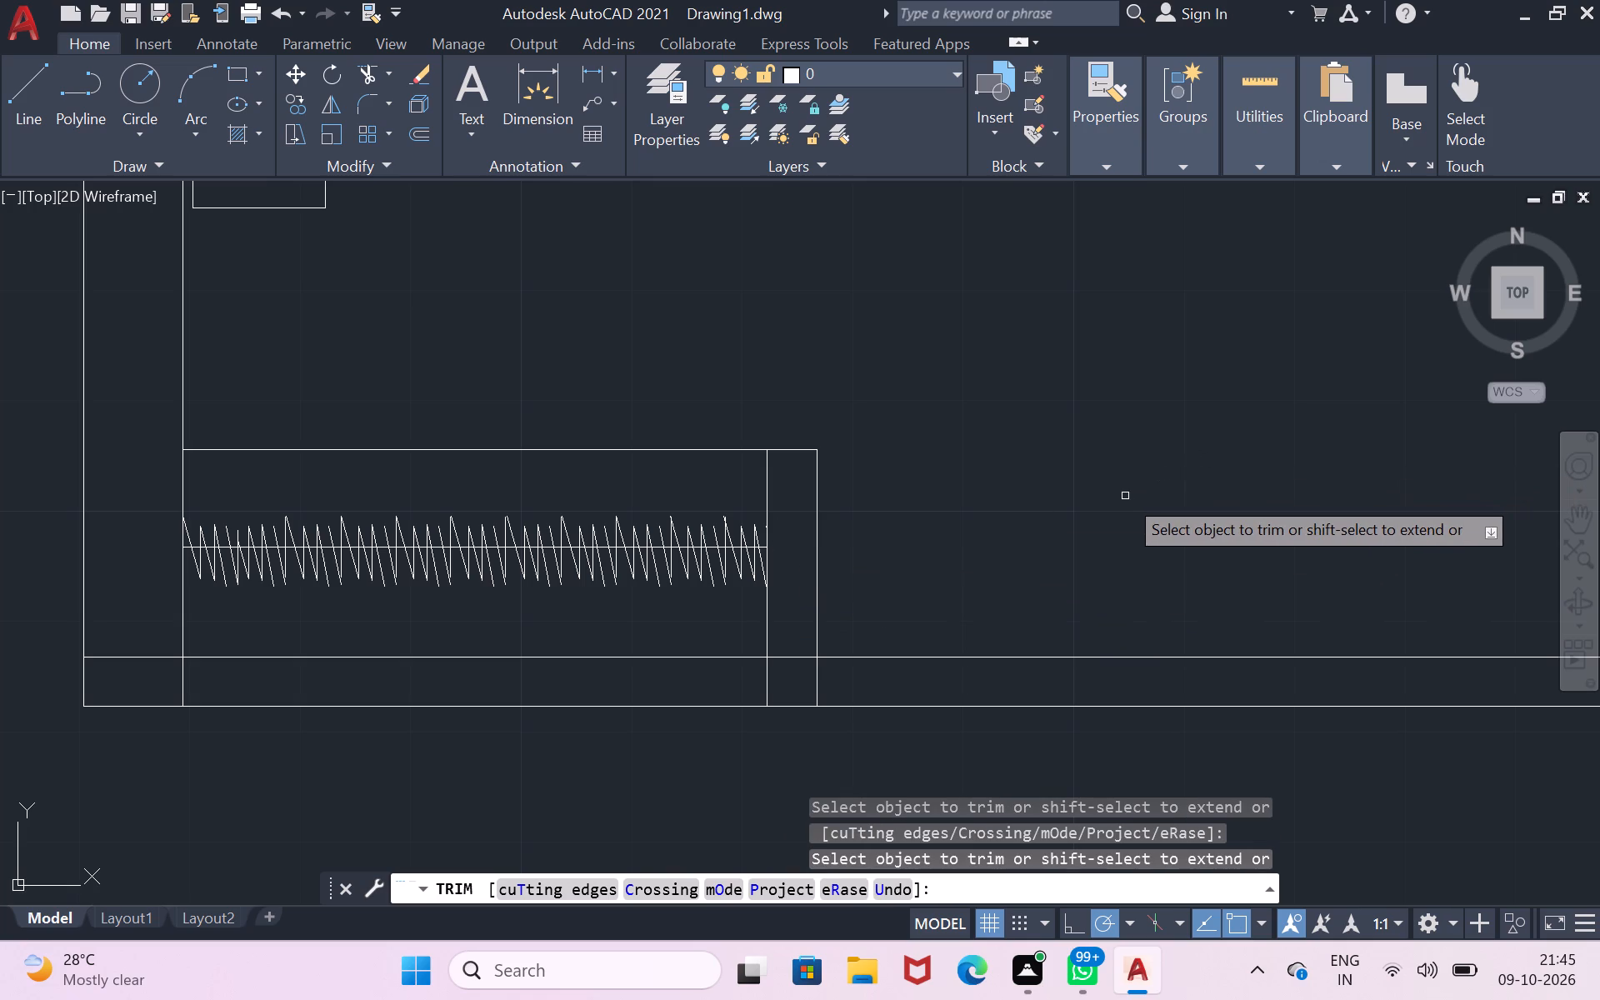
# Draw two ajar door leaves above the wardrobe front, about 2'-2.7" and 1'-9.4" long, joined by a V touching the front line.
pyautogui.click(30, 91)
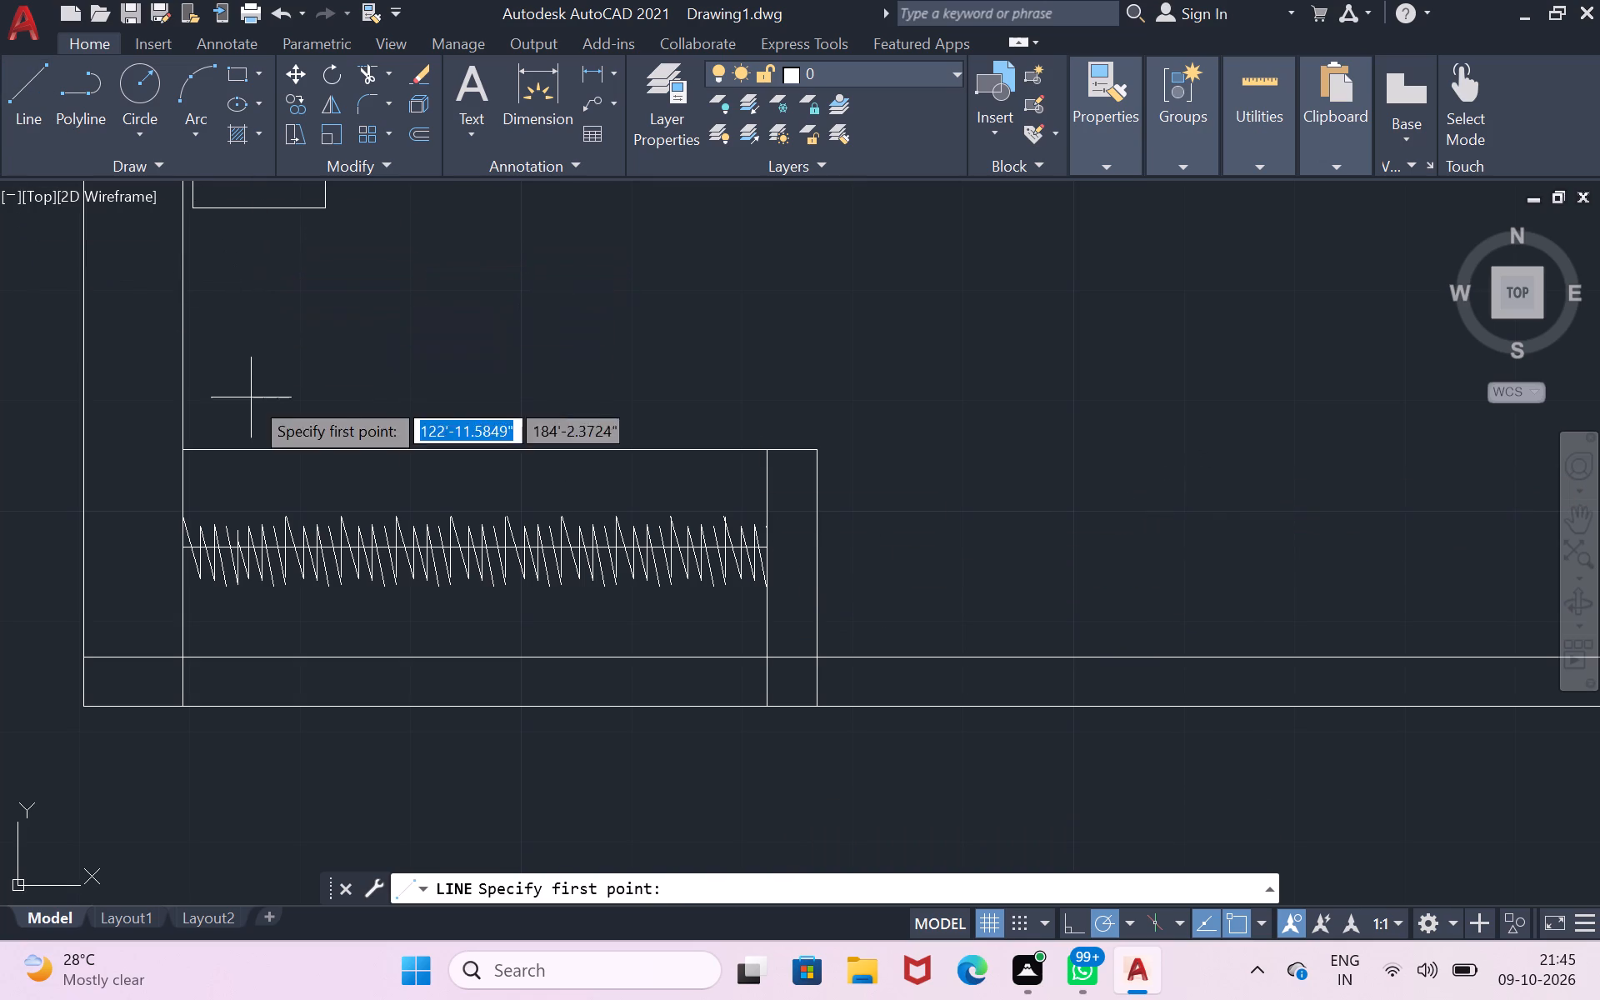
pyautogui.click(177, 452)
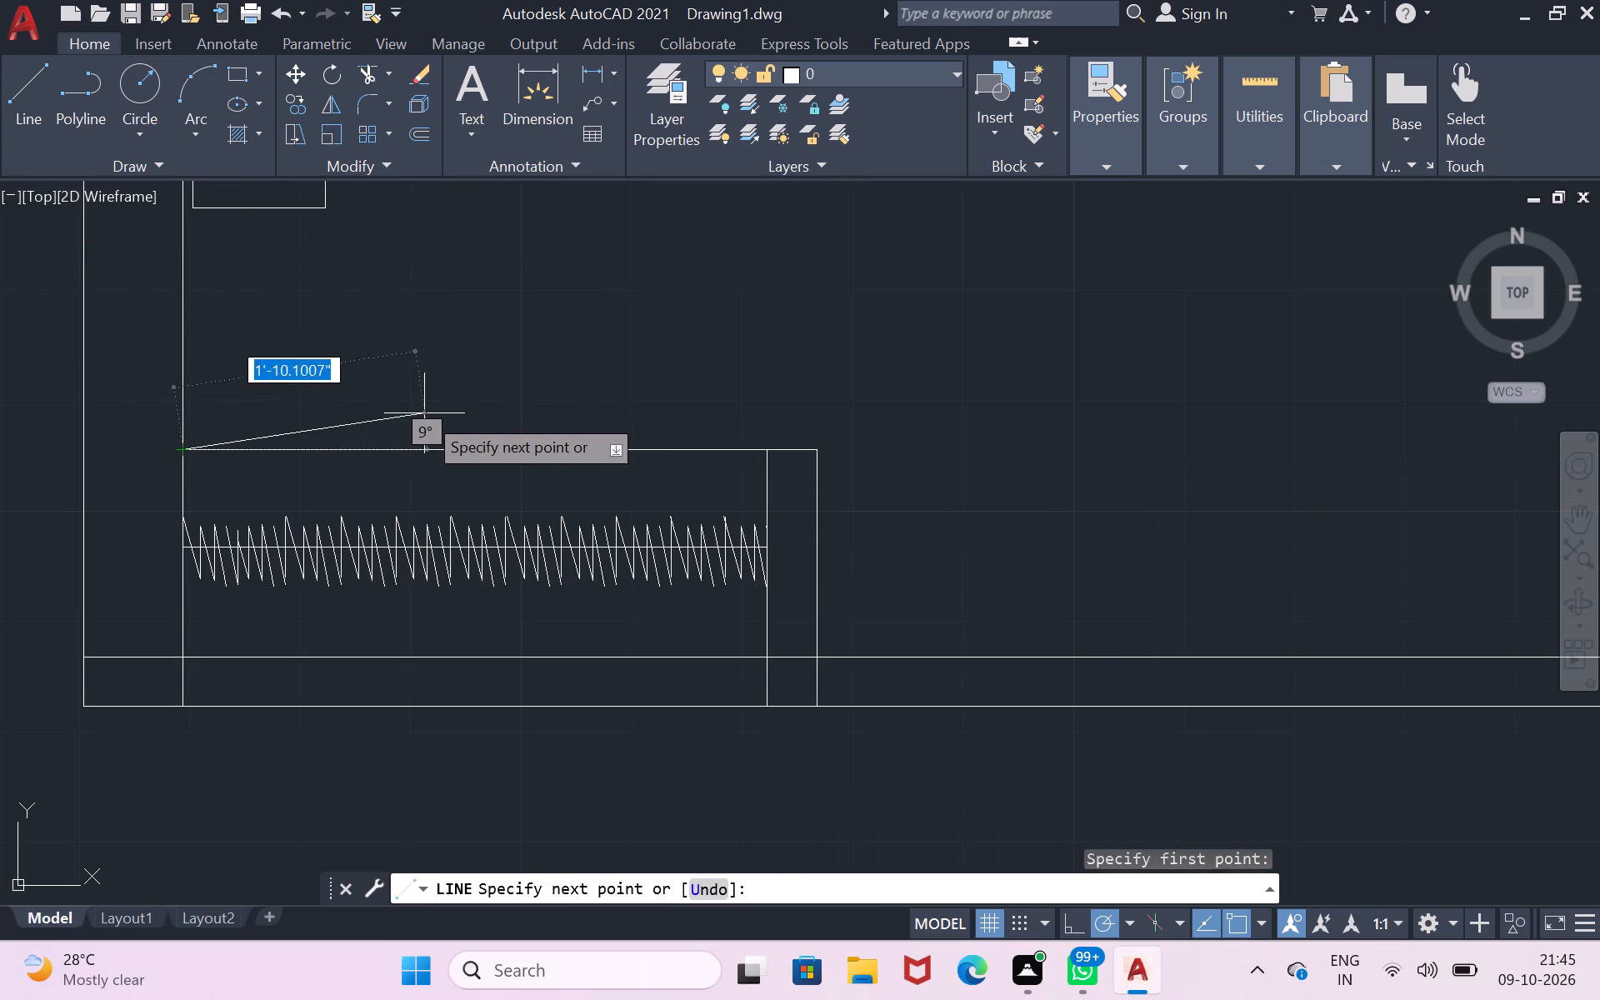
pyautogui.click(475, 407)
pyautogui.click(502, 448)
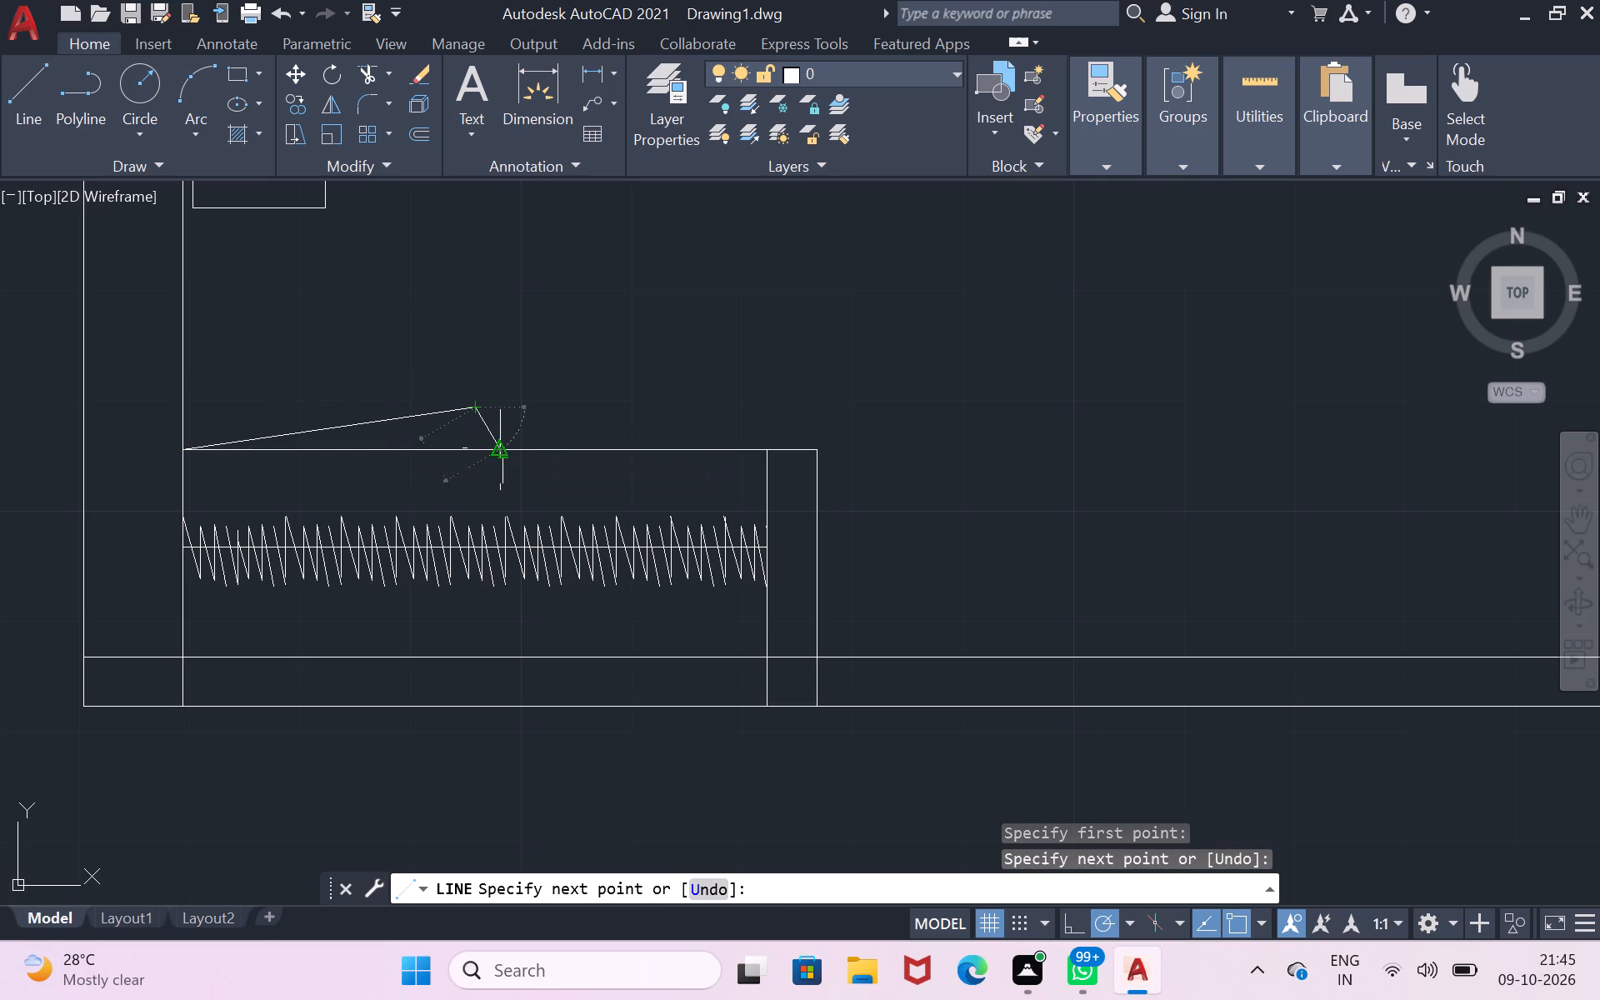
pyautogui.click(534, 407)
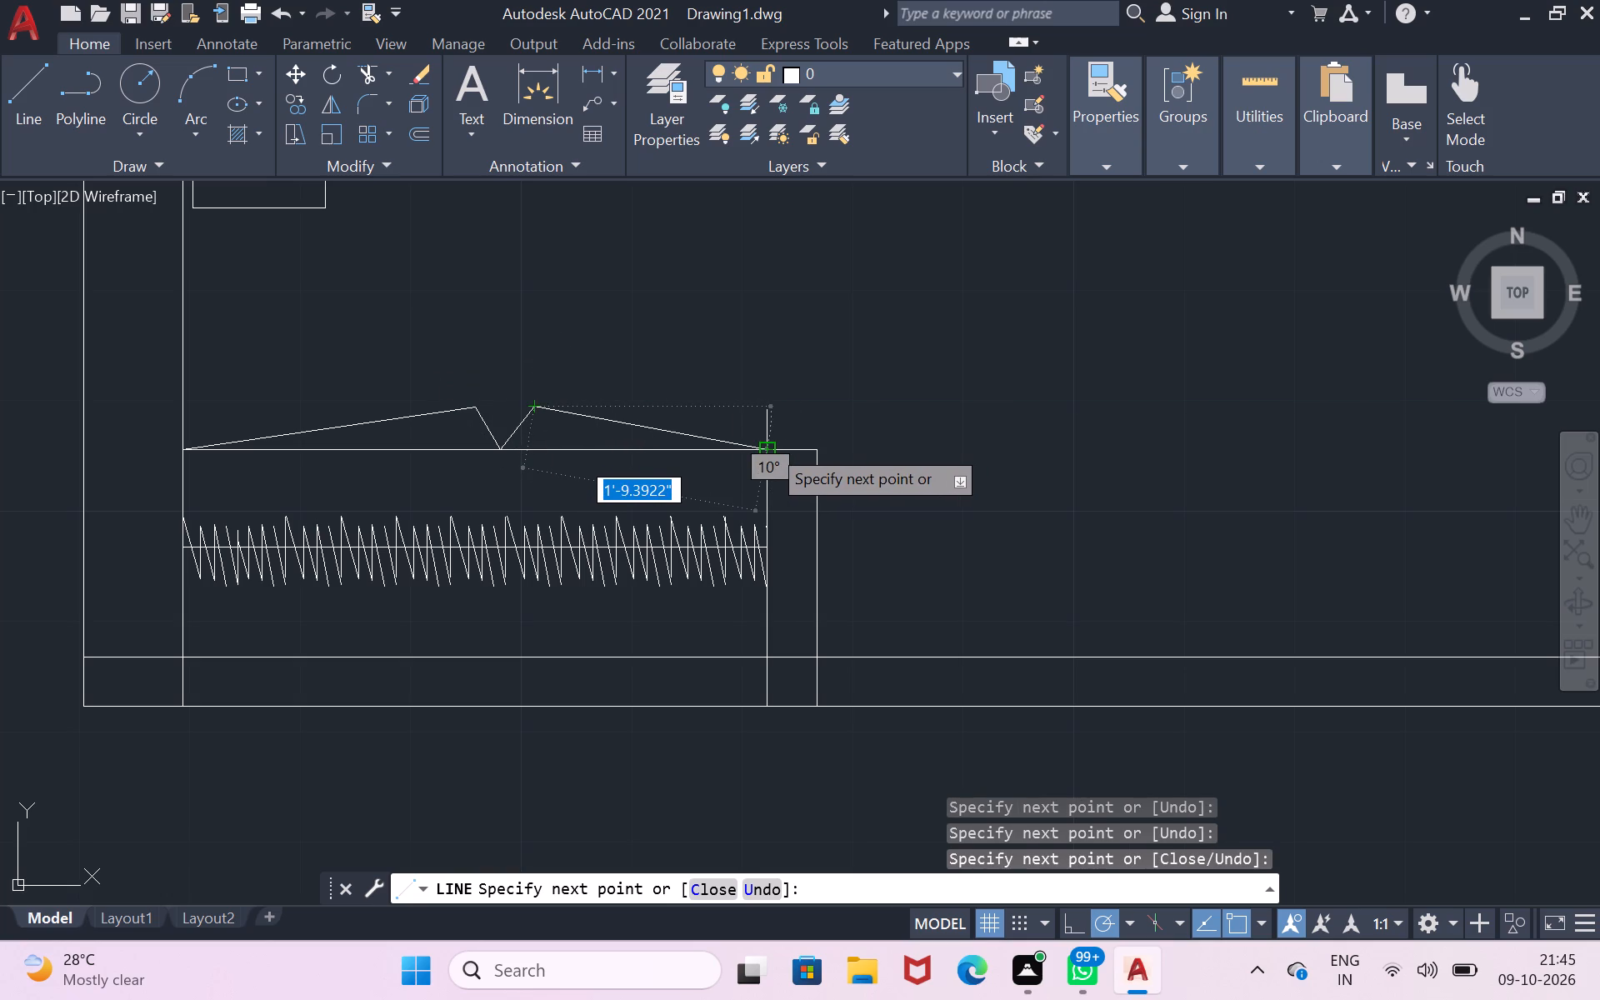
pyautogui.click(768, 445)
pyautogui.press('Return')
# Draw a jamb at the wardrobe's northeast corner: 4" east, 4.5" south, and back west to the outer side line.
pyautogui.scroll(-1, 949, 426)
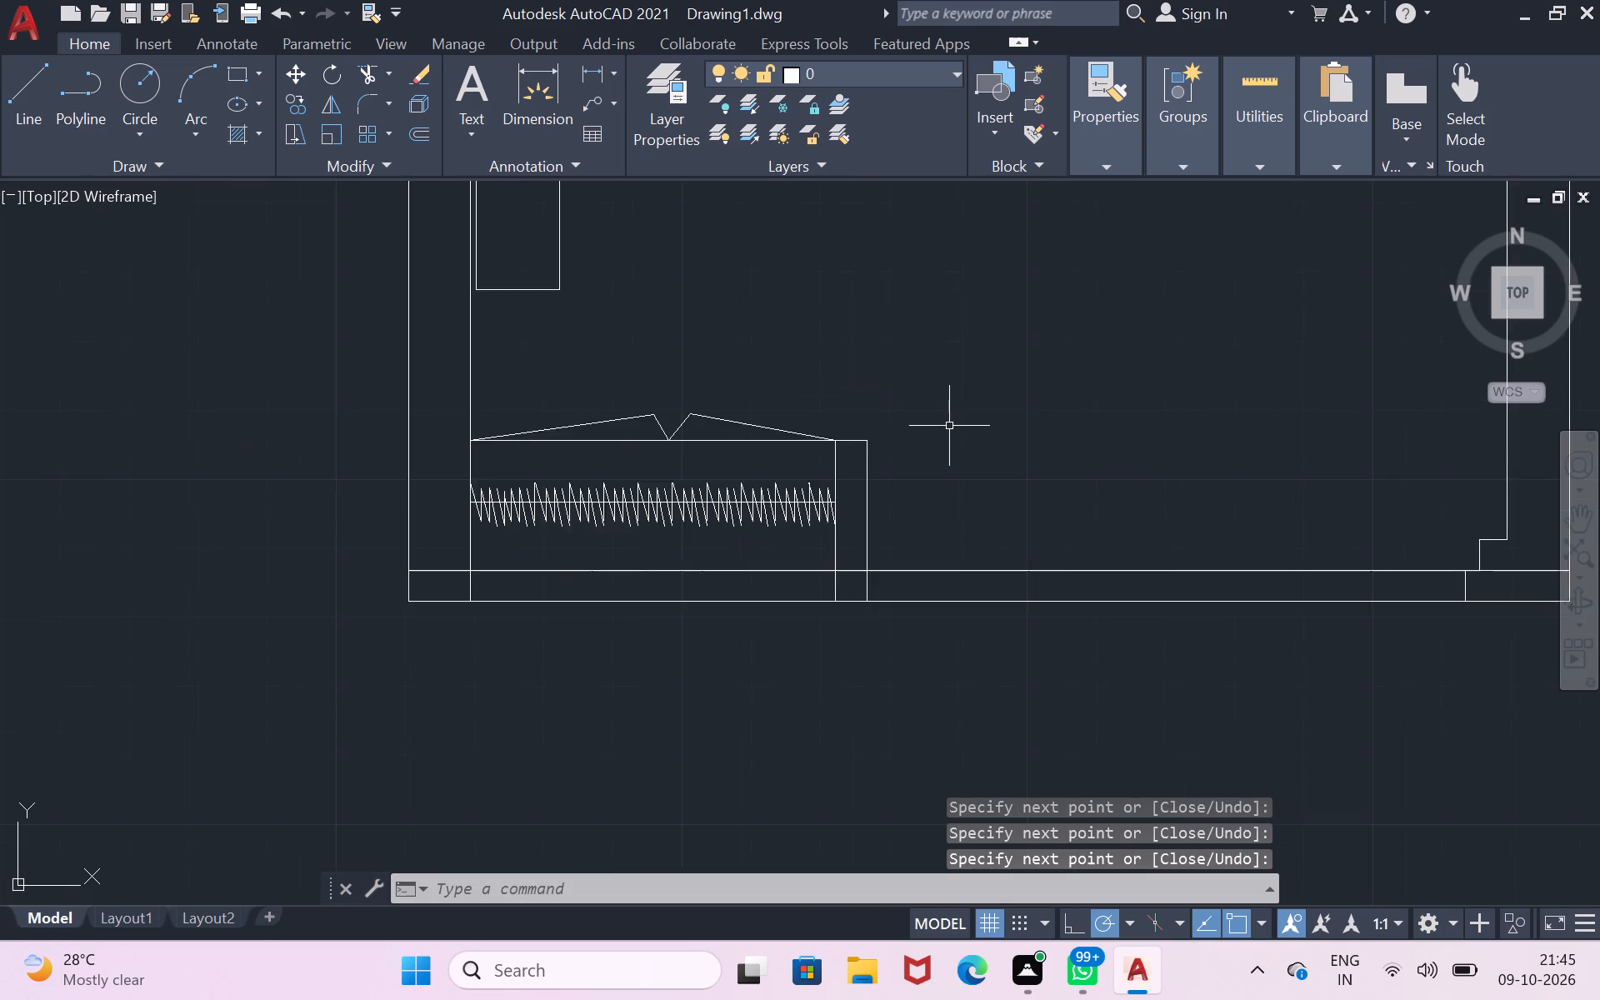
pyautogui.scroll(-1, 949, 426)
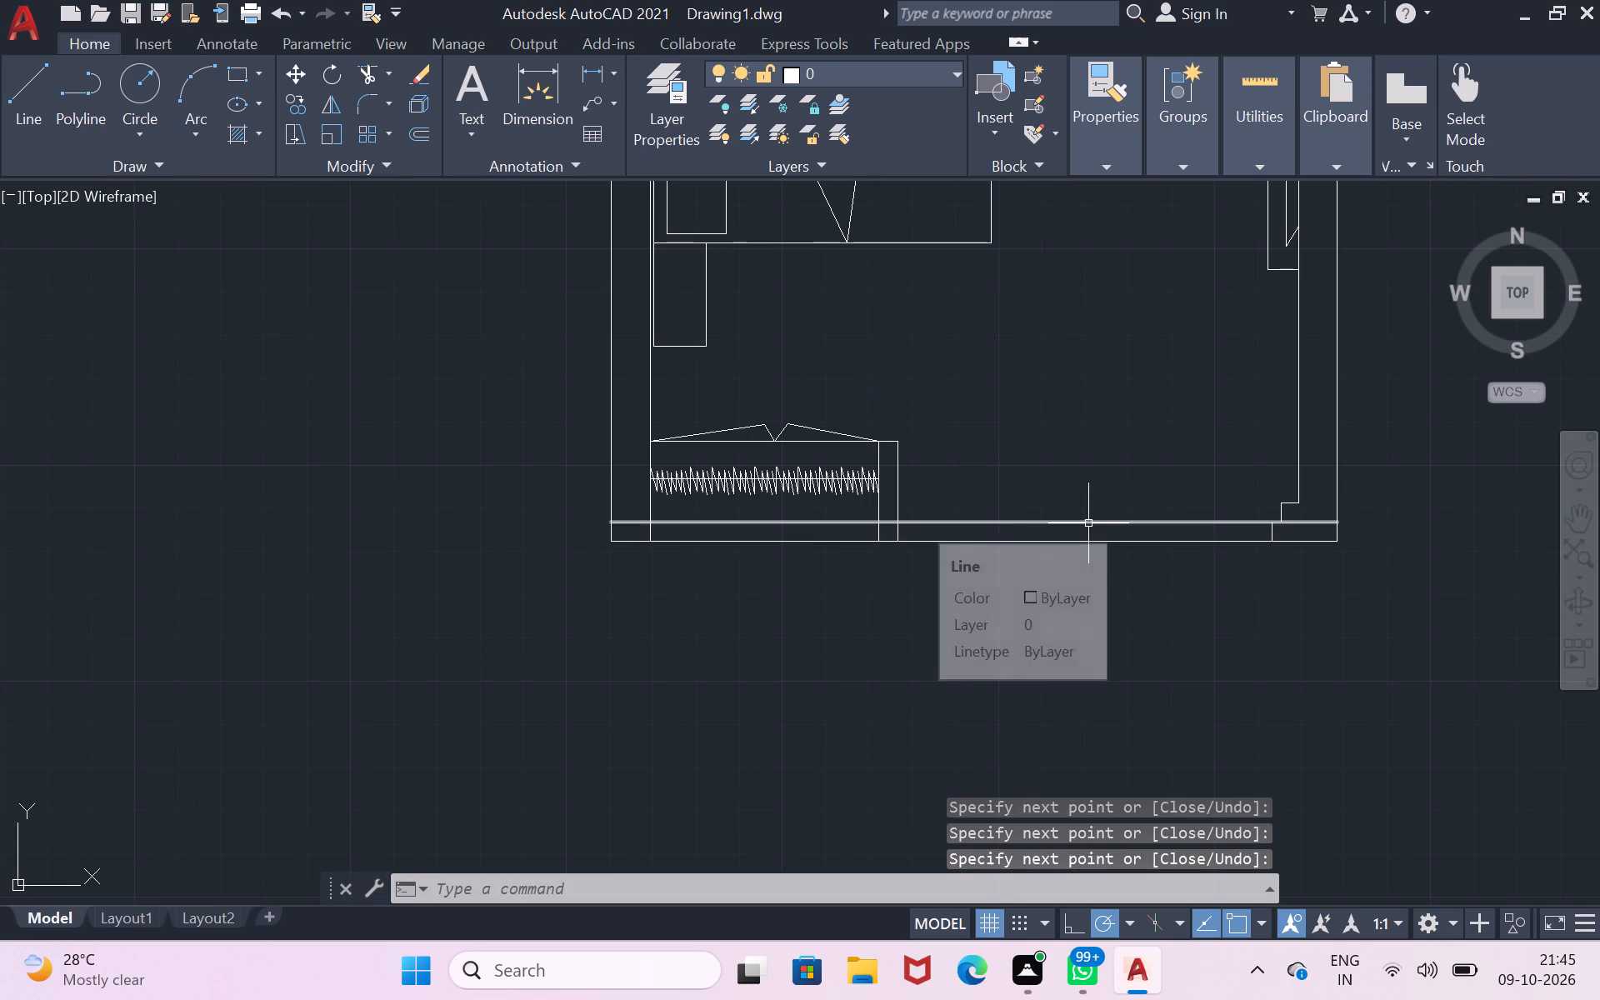
pyautogui.scroll(1, 862, 532)
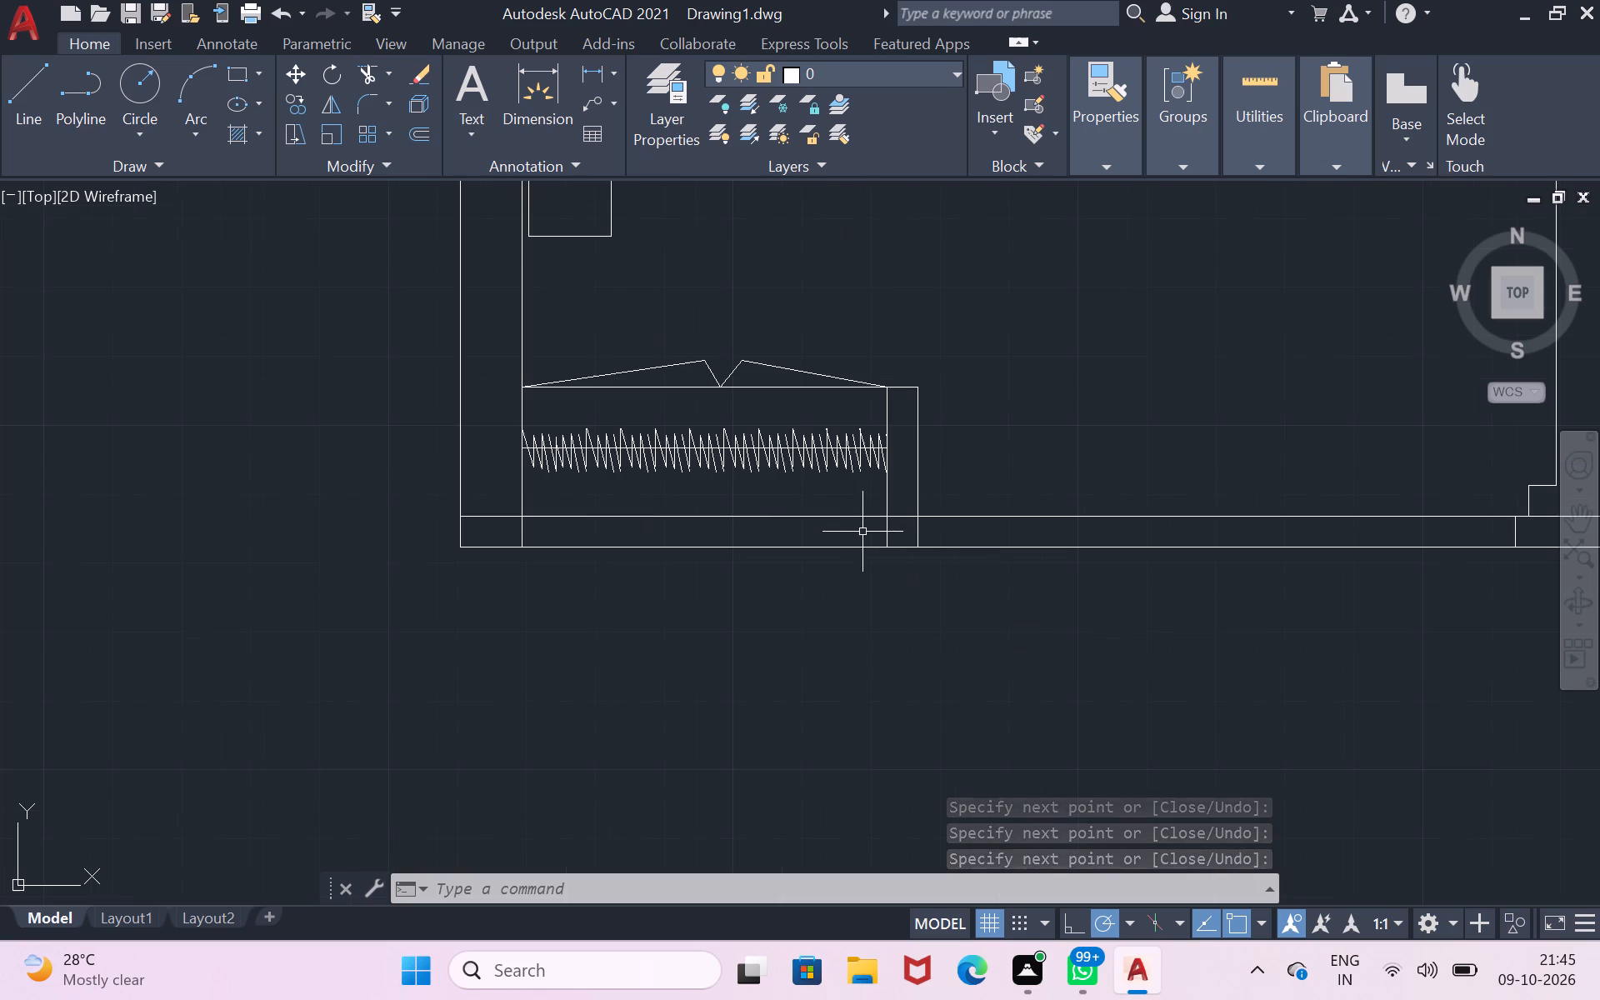
pyautogui.doubleClick(4, 115)
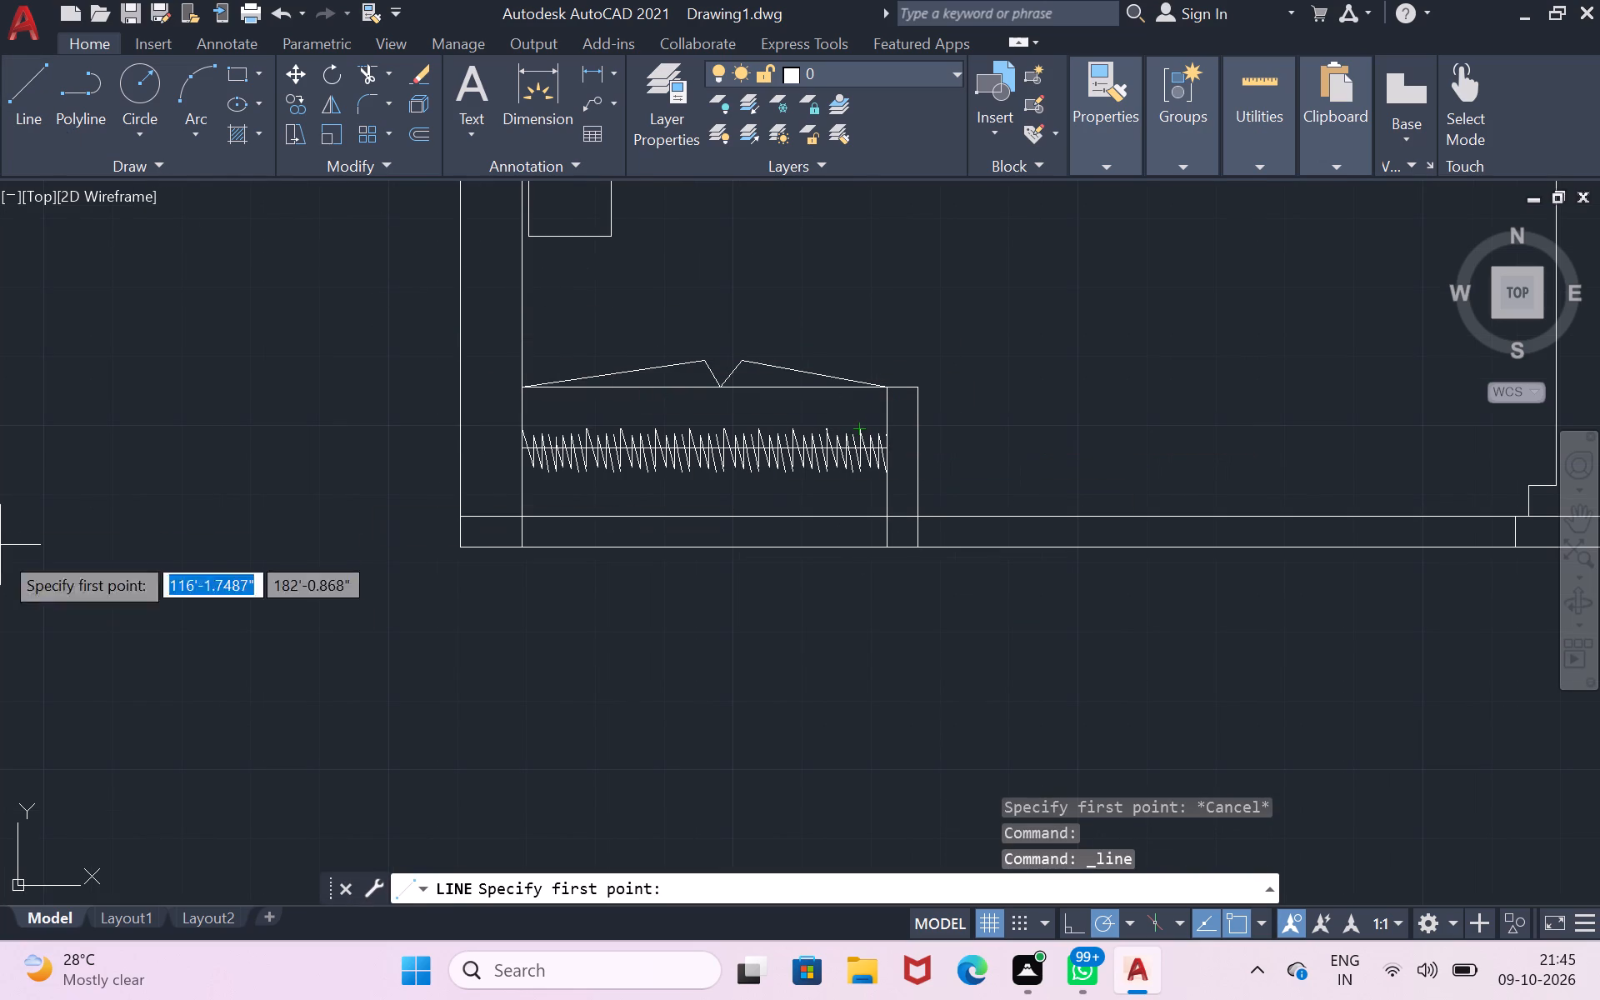
pyautogui.click(915, 388)
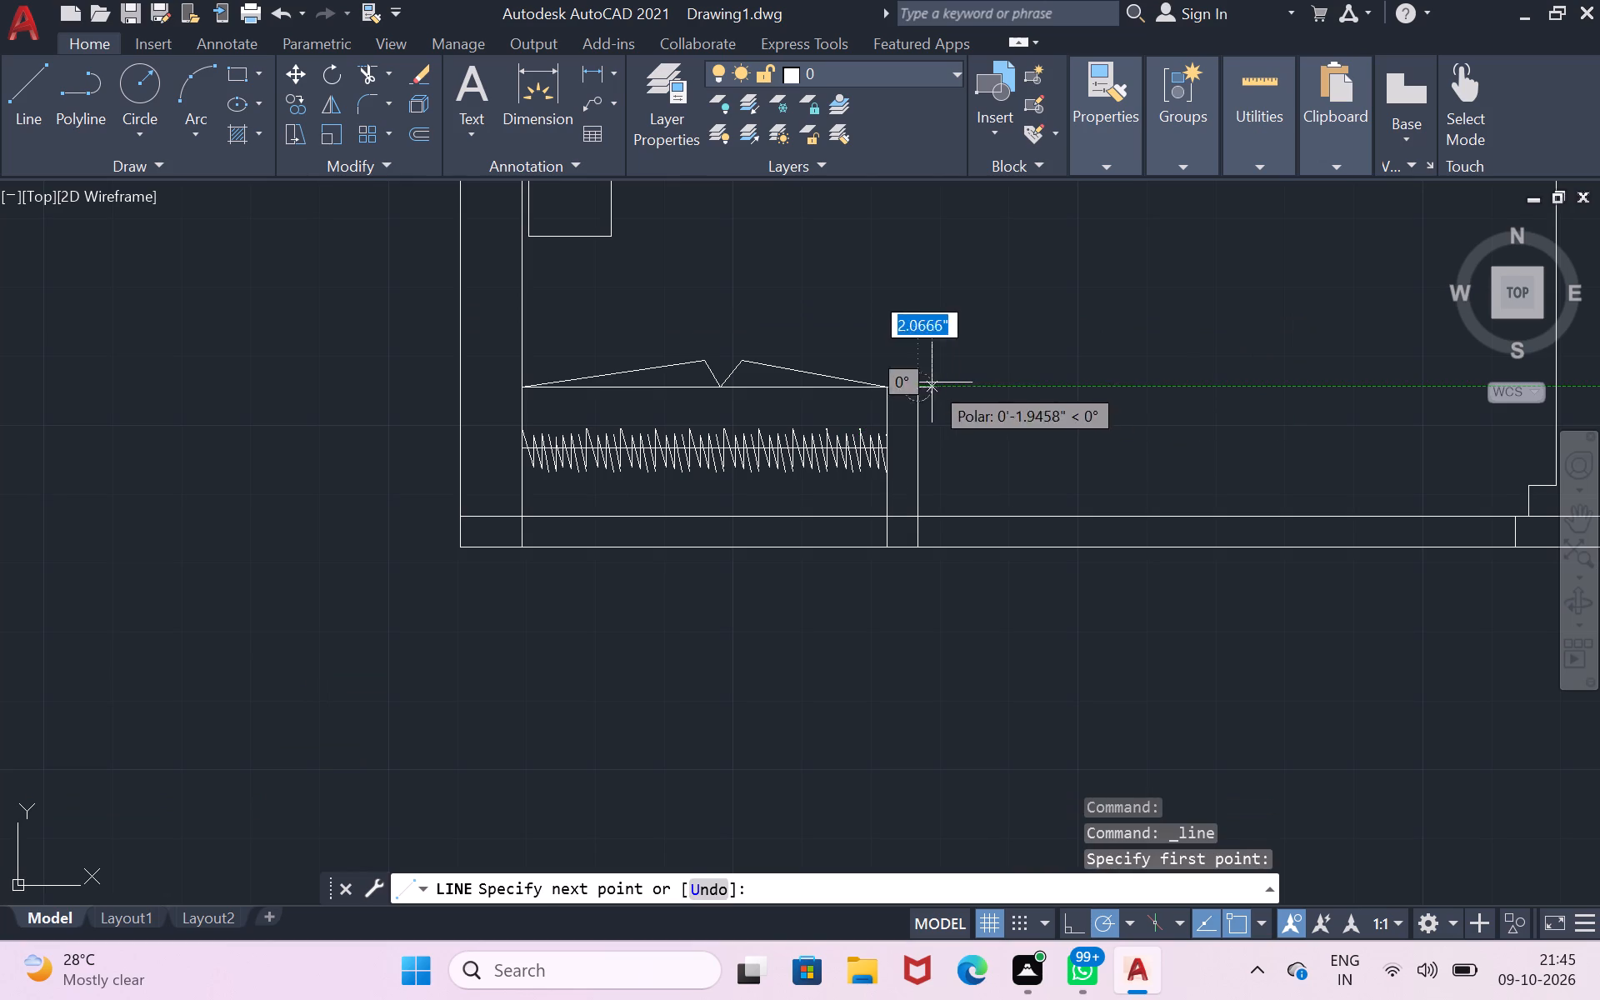
pyautogui.press('4')
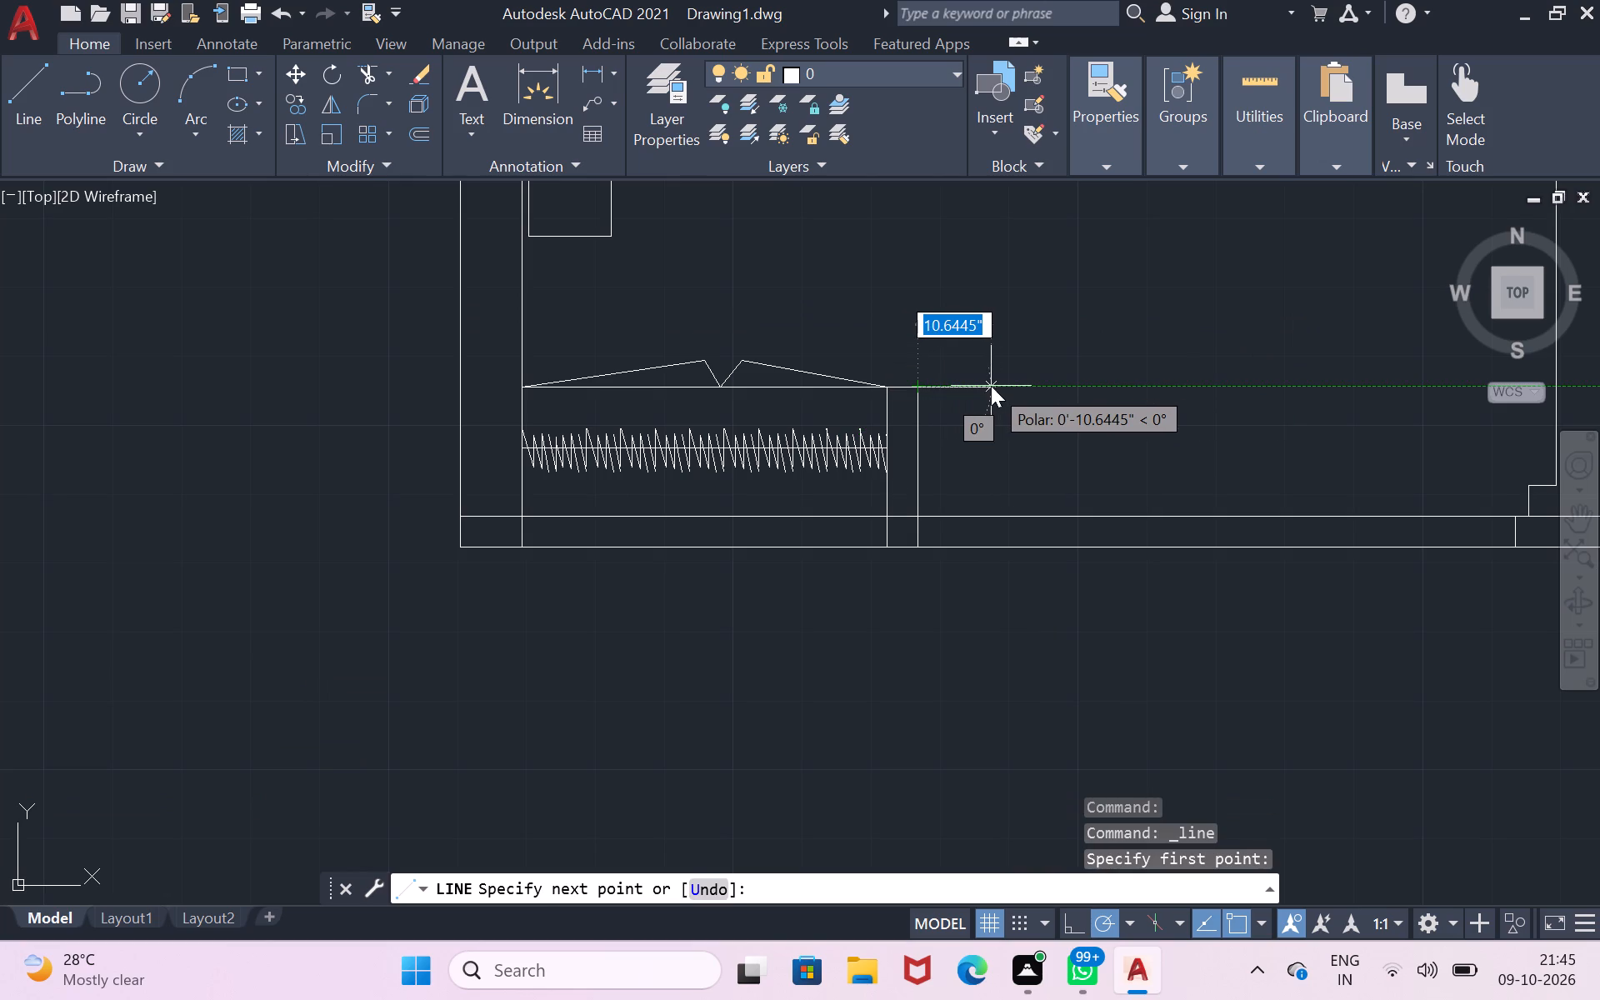
pyautogui.hotkey('shift', '"')
pyautogui.press('Return')
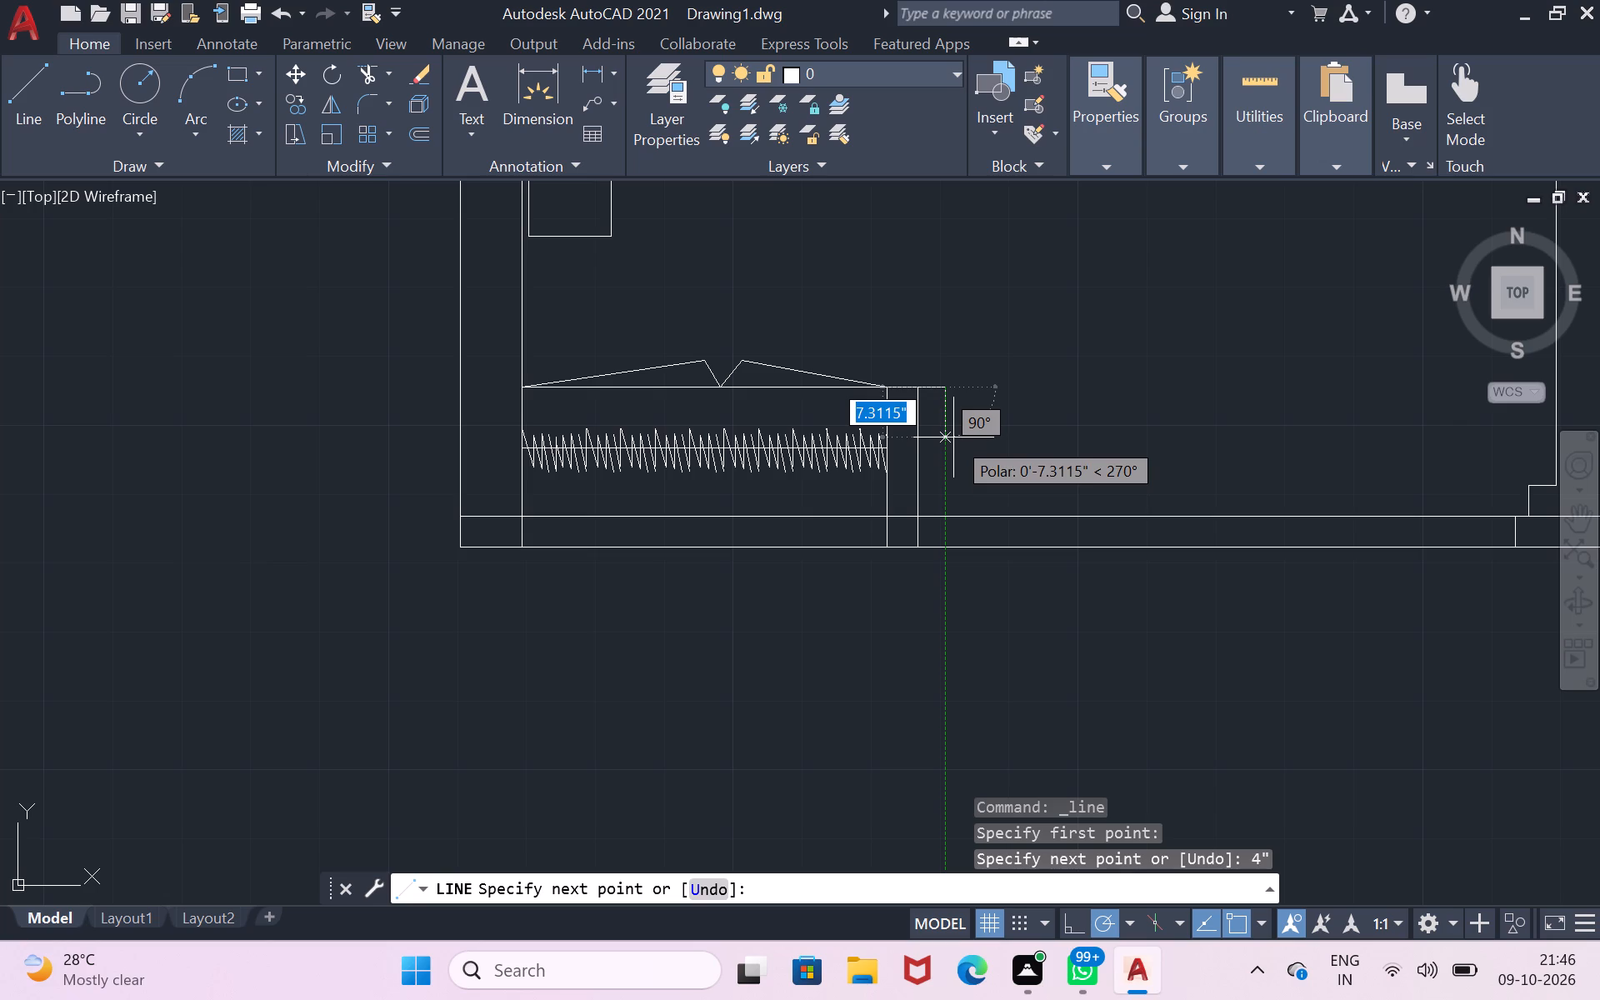
pyautogui.press('4')
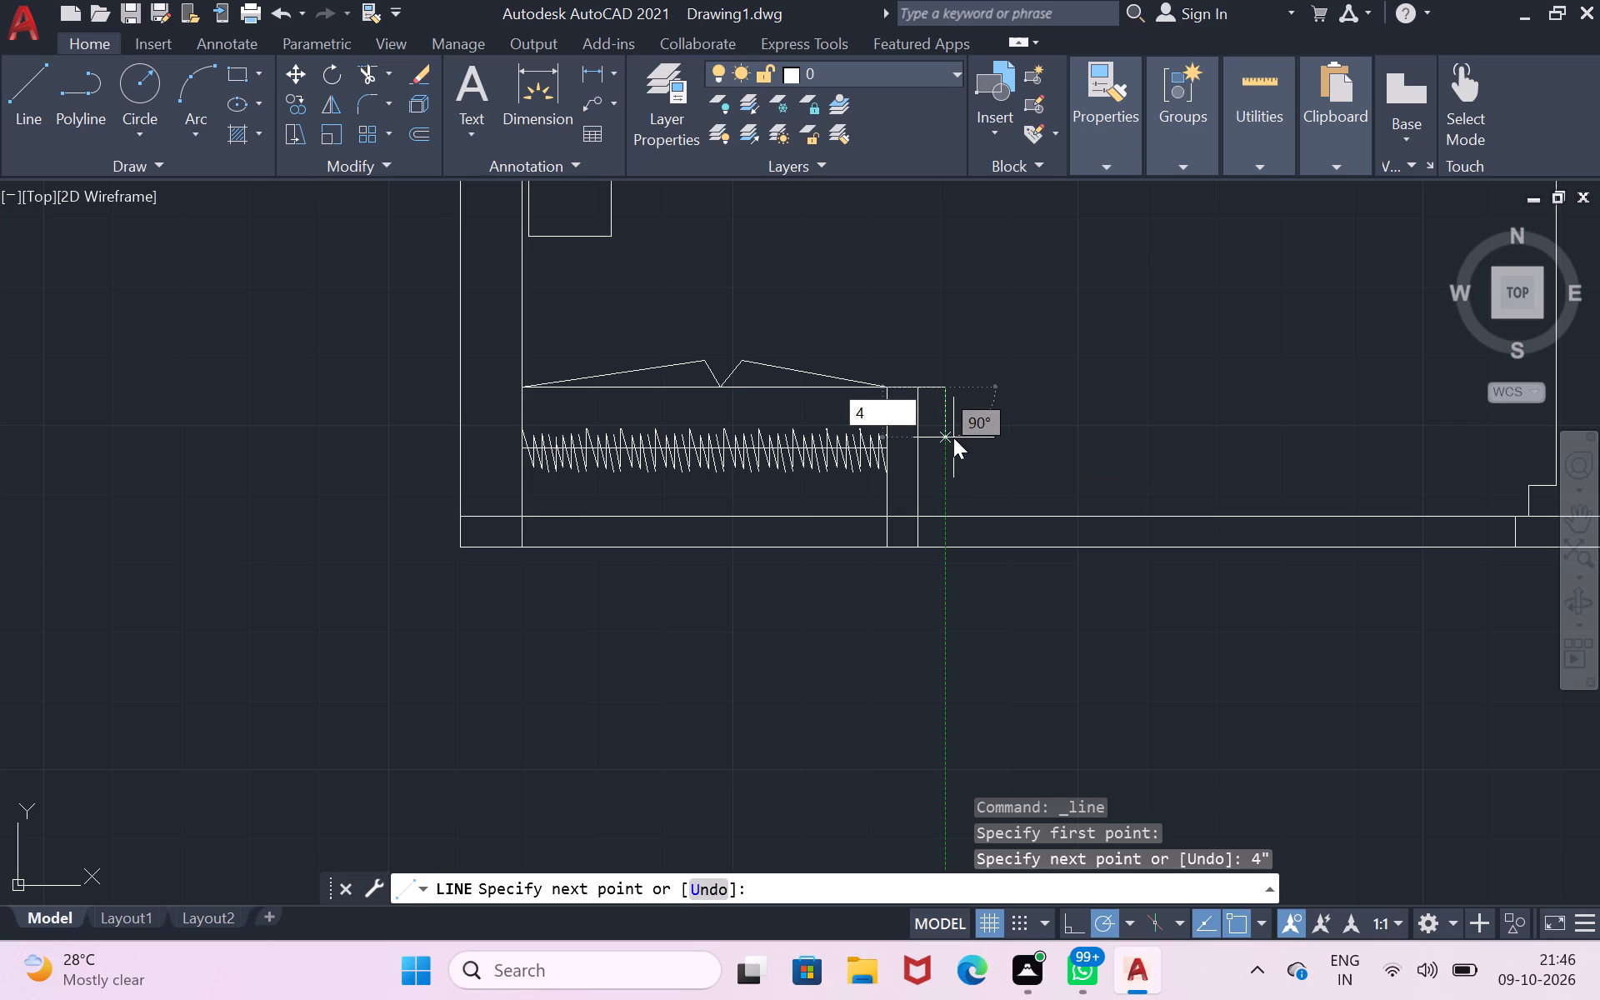
pyautogui.press('.')
pyautogui.write('5"')
pyautogui.press('Return')
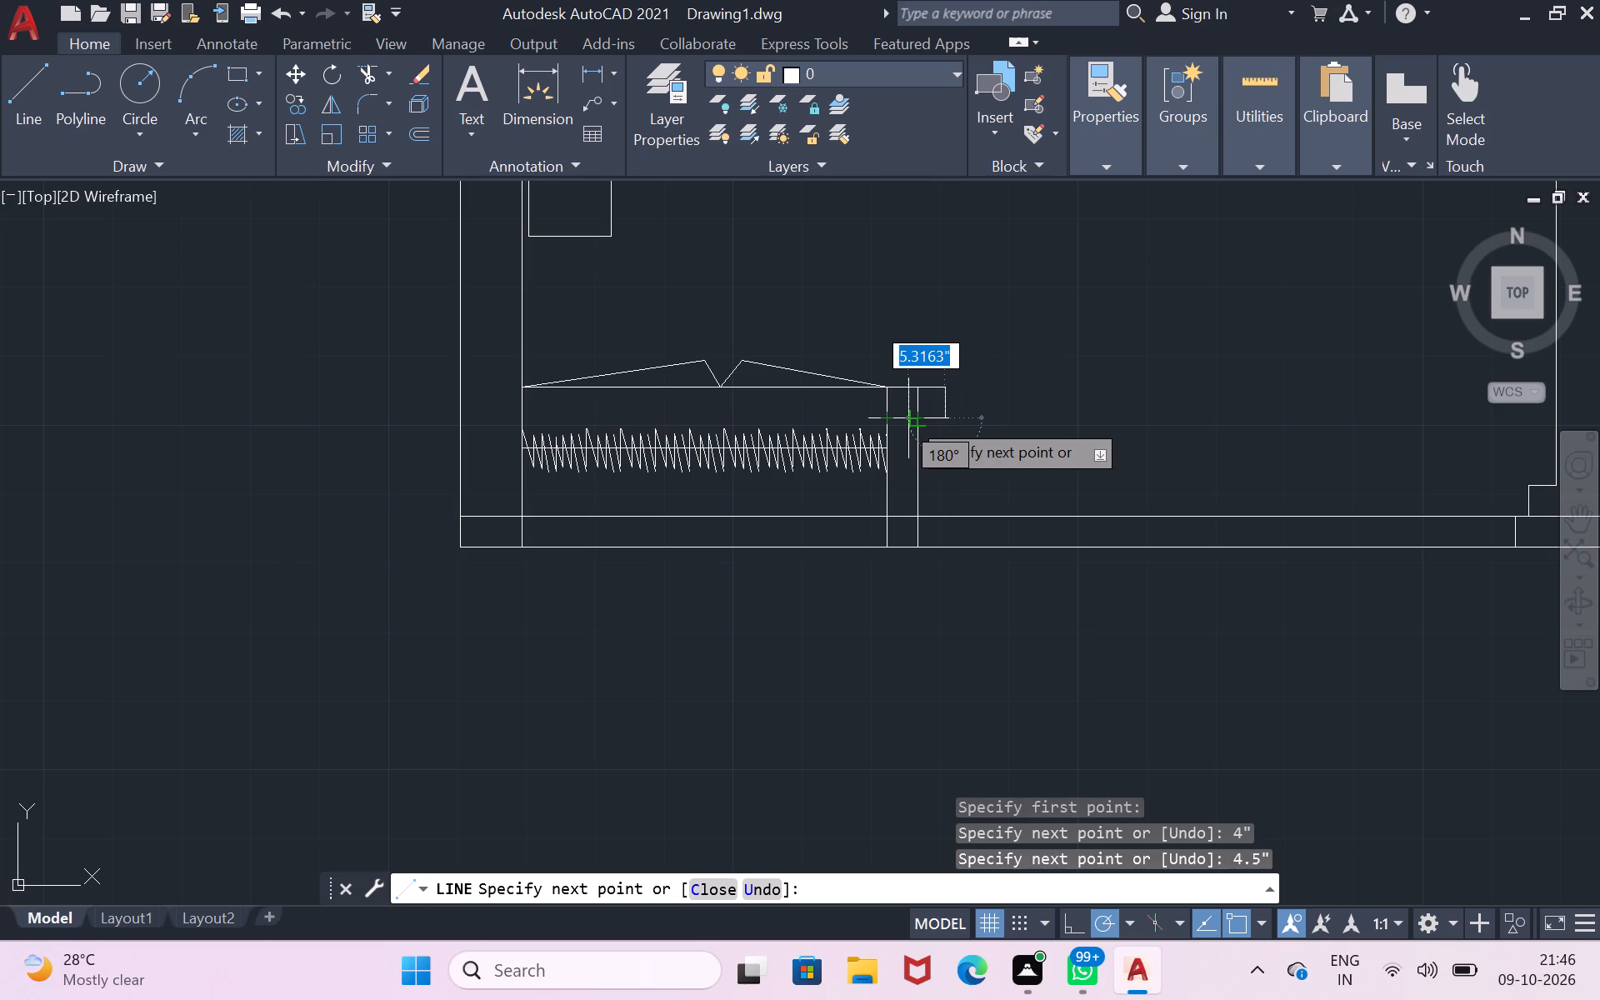
pyautogui.click(918, 416)
pyautogui.press('Return')
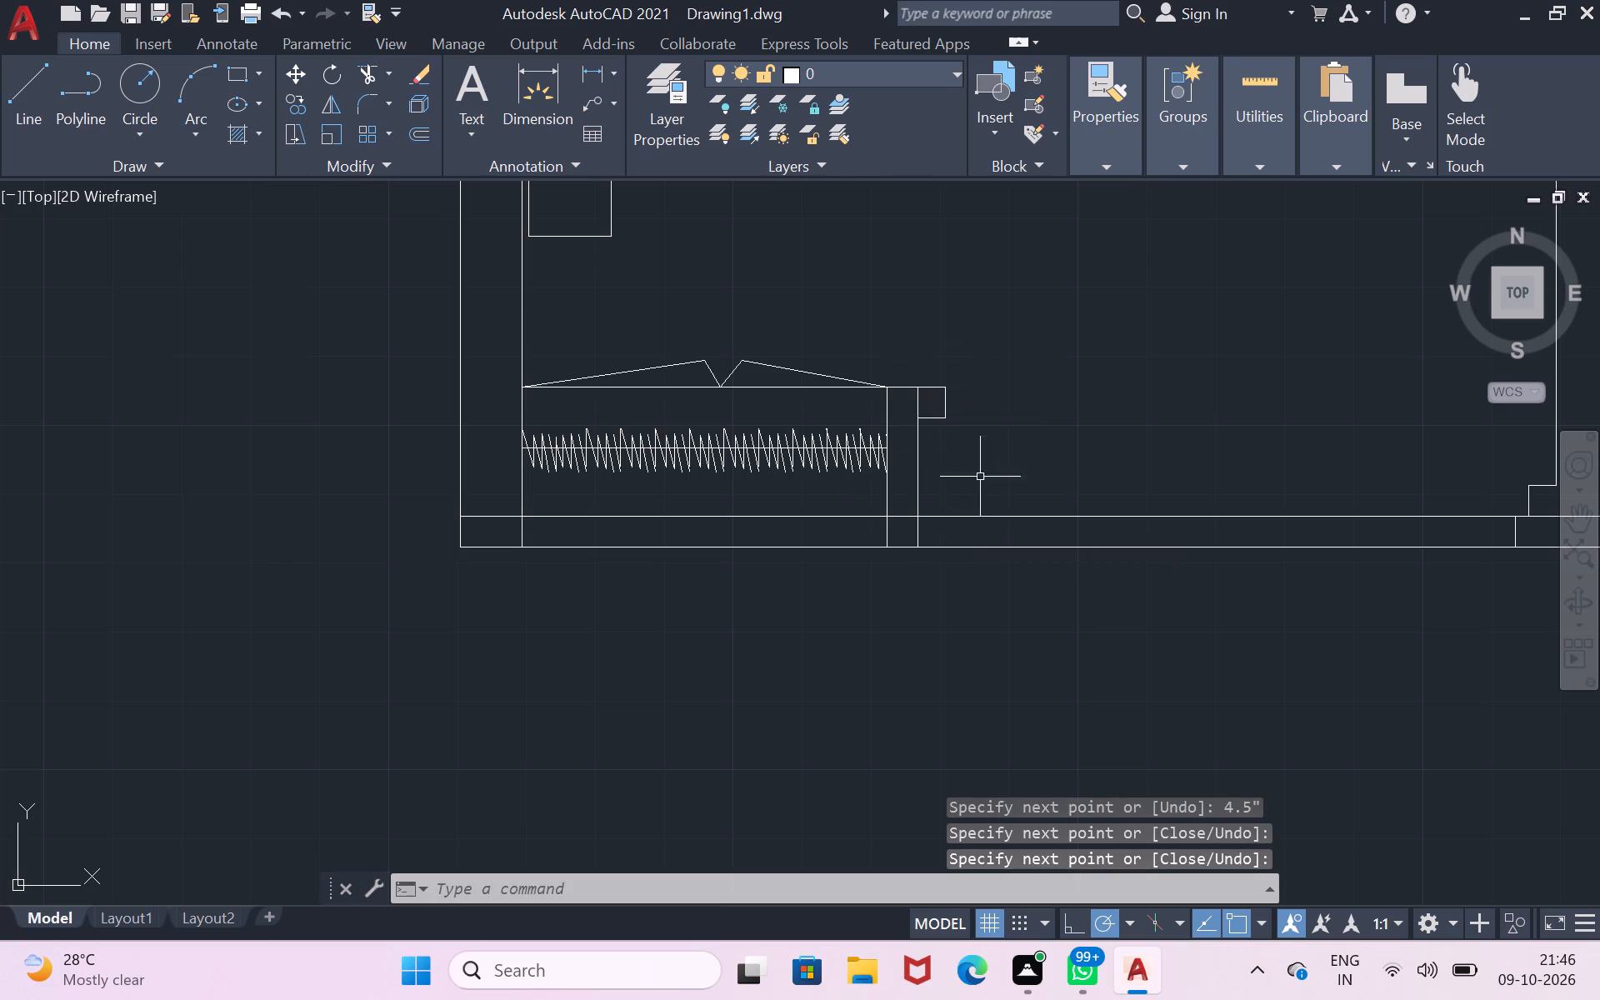
# Trim the side line inside the jamb and the lines crossing the wall thickness at the wardrobe's partition and the room's southwest corner.
pyautogui.click(353, 65)
pyautogui.click(914, 412)
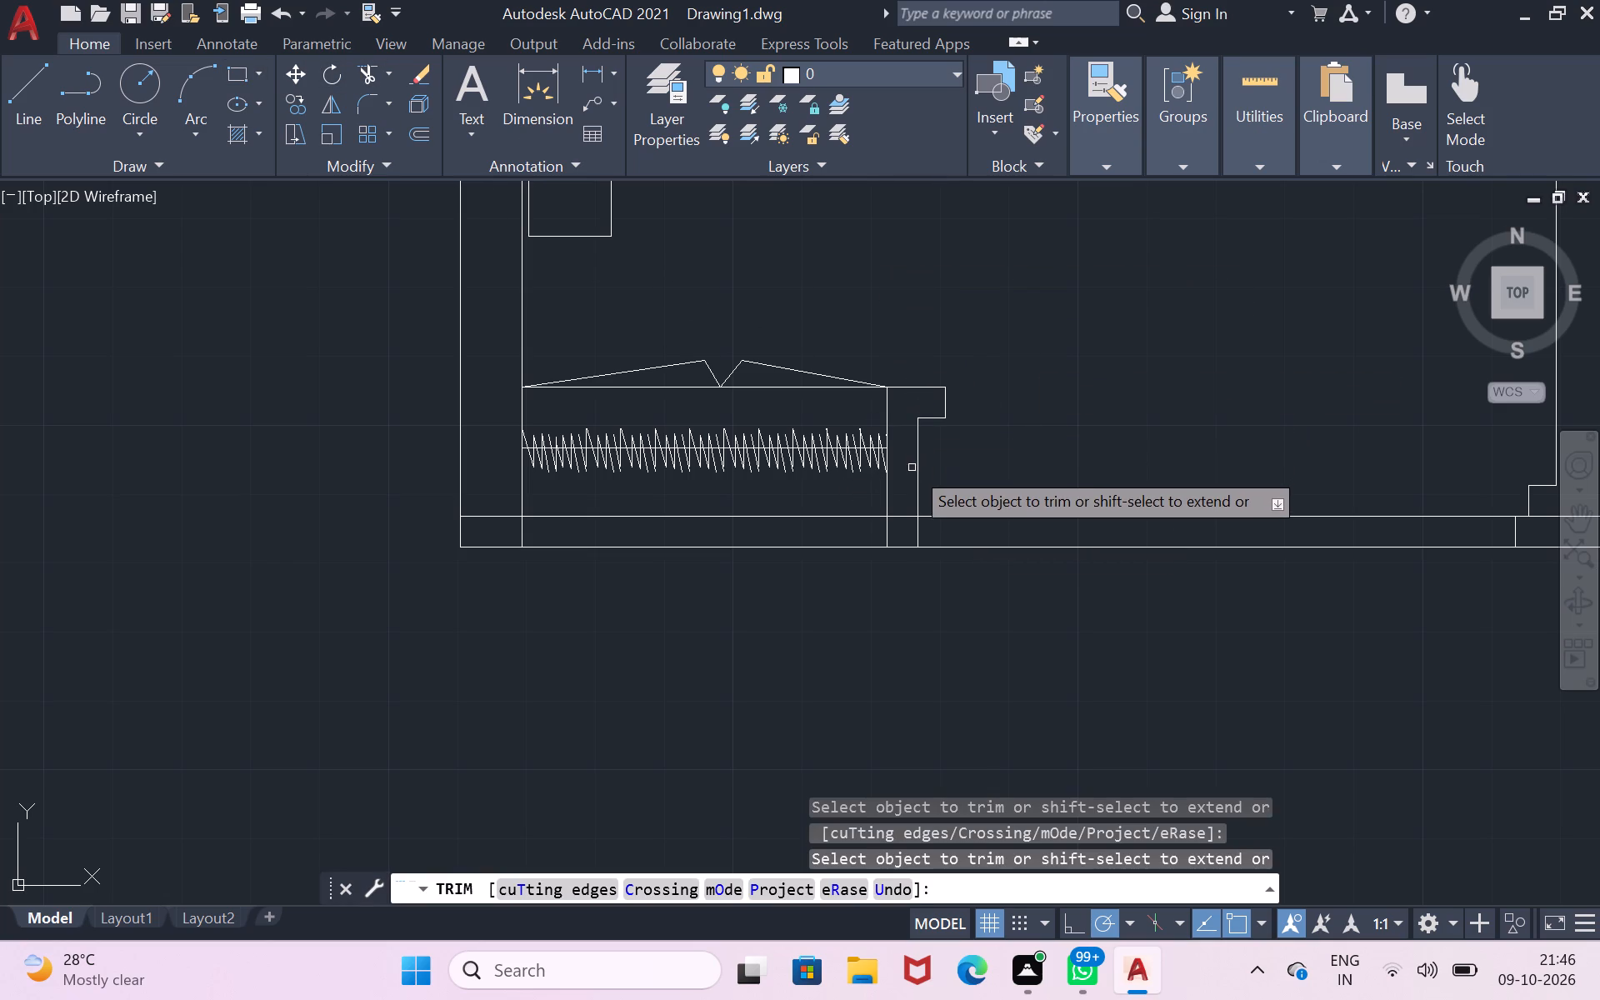
pyautogui.click(910, 515)
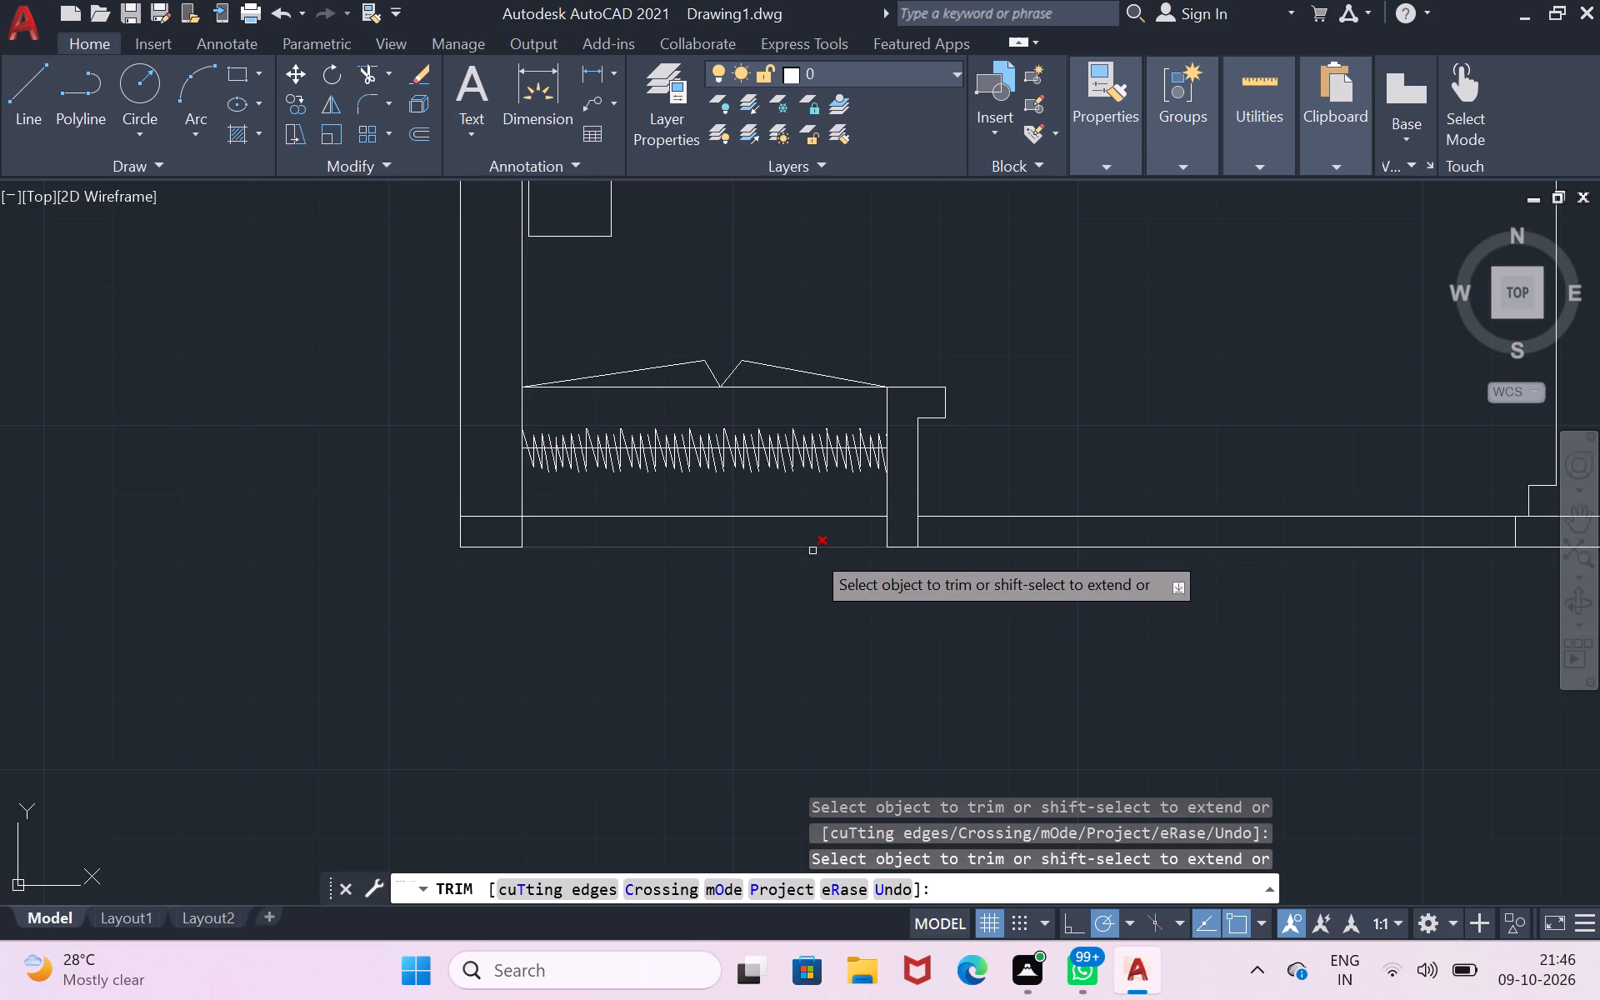
pyautogui.click(520, 528)
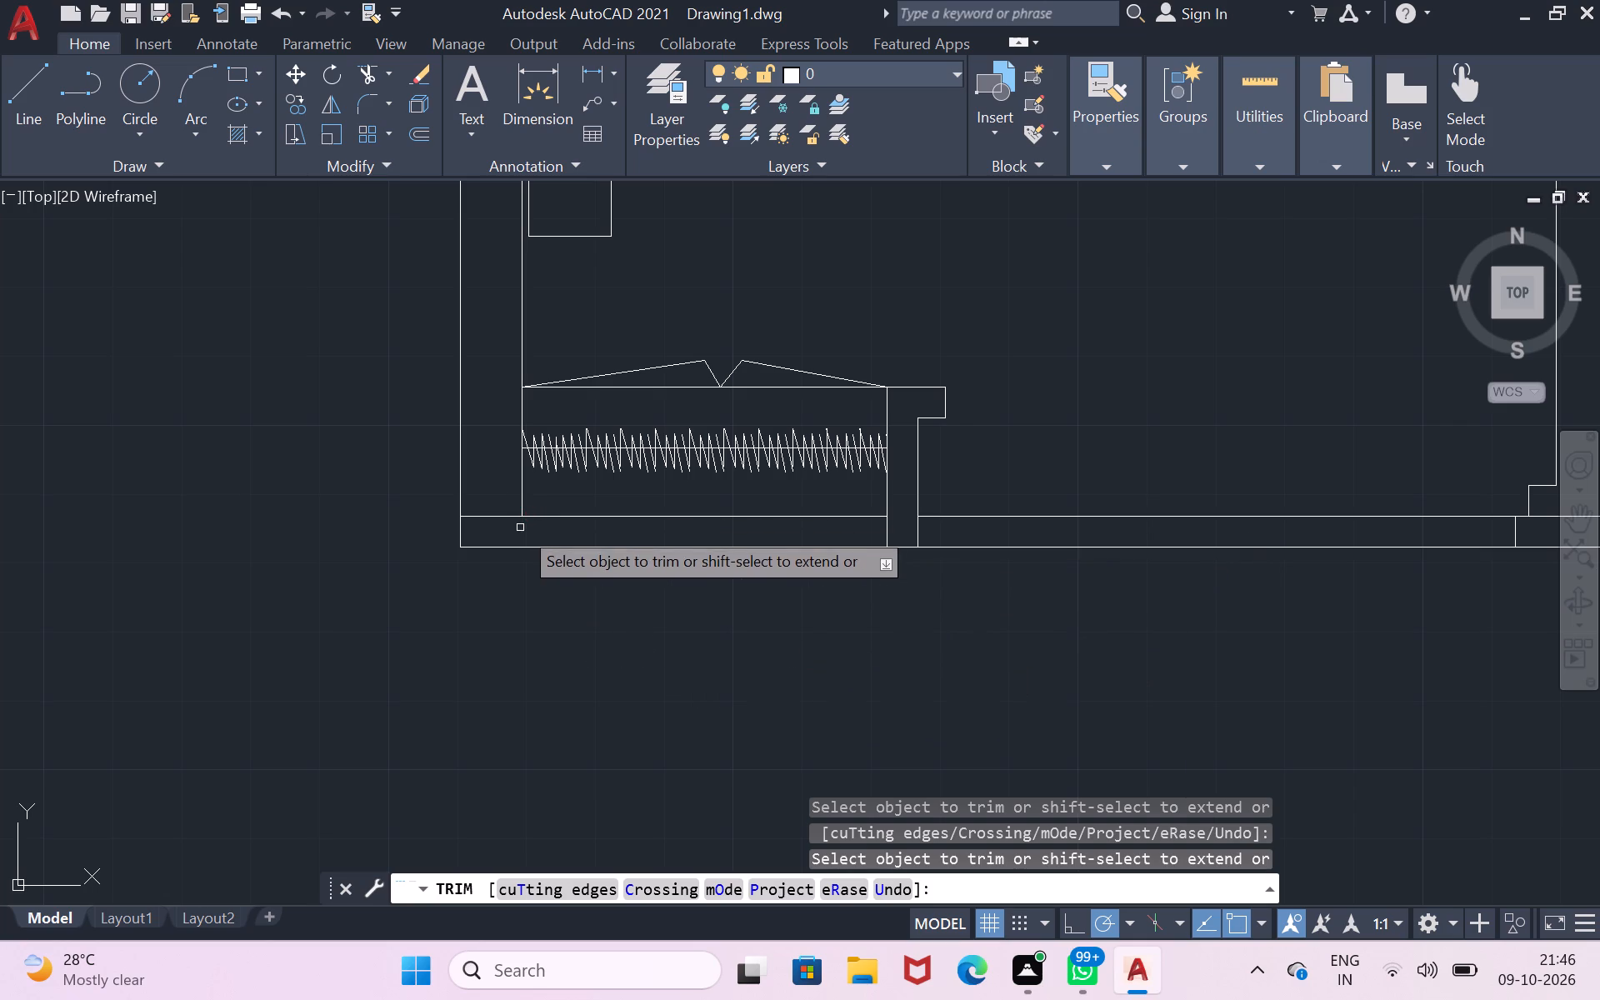
pyautogui.click(510, 519)
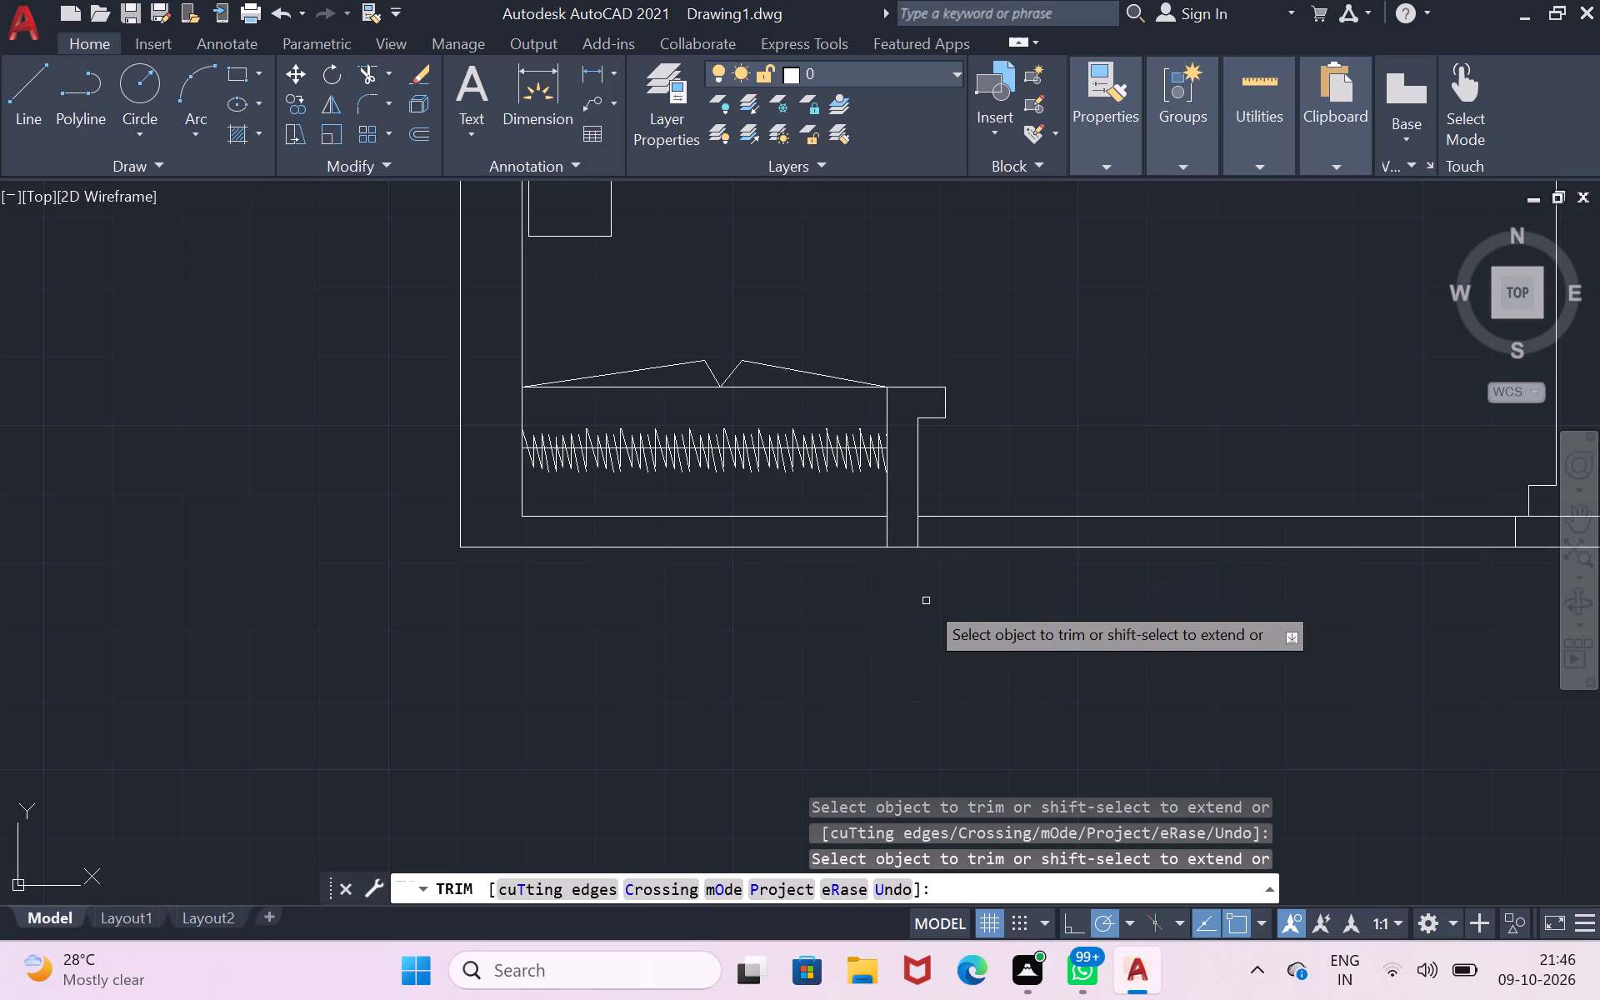
pyautogui.click(883, 530)
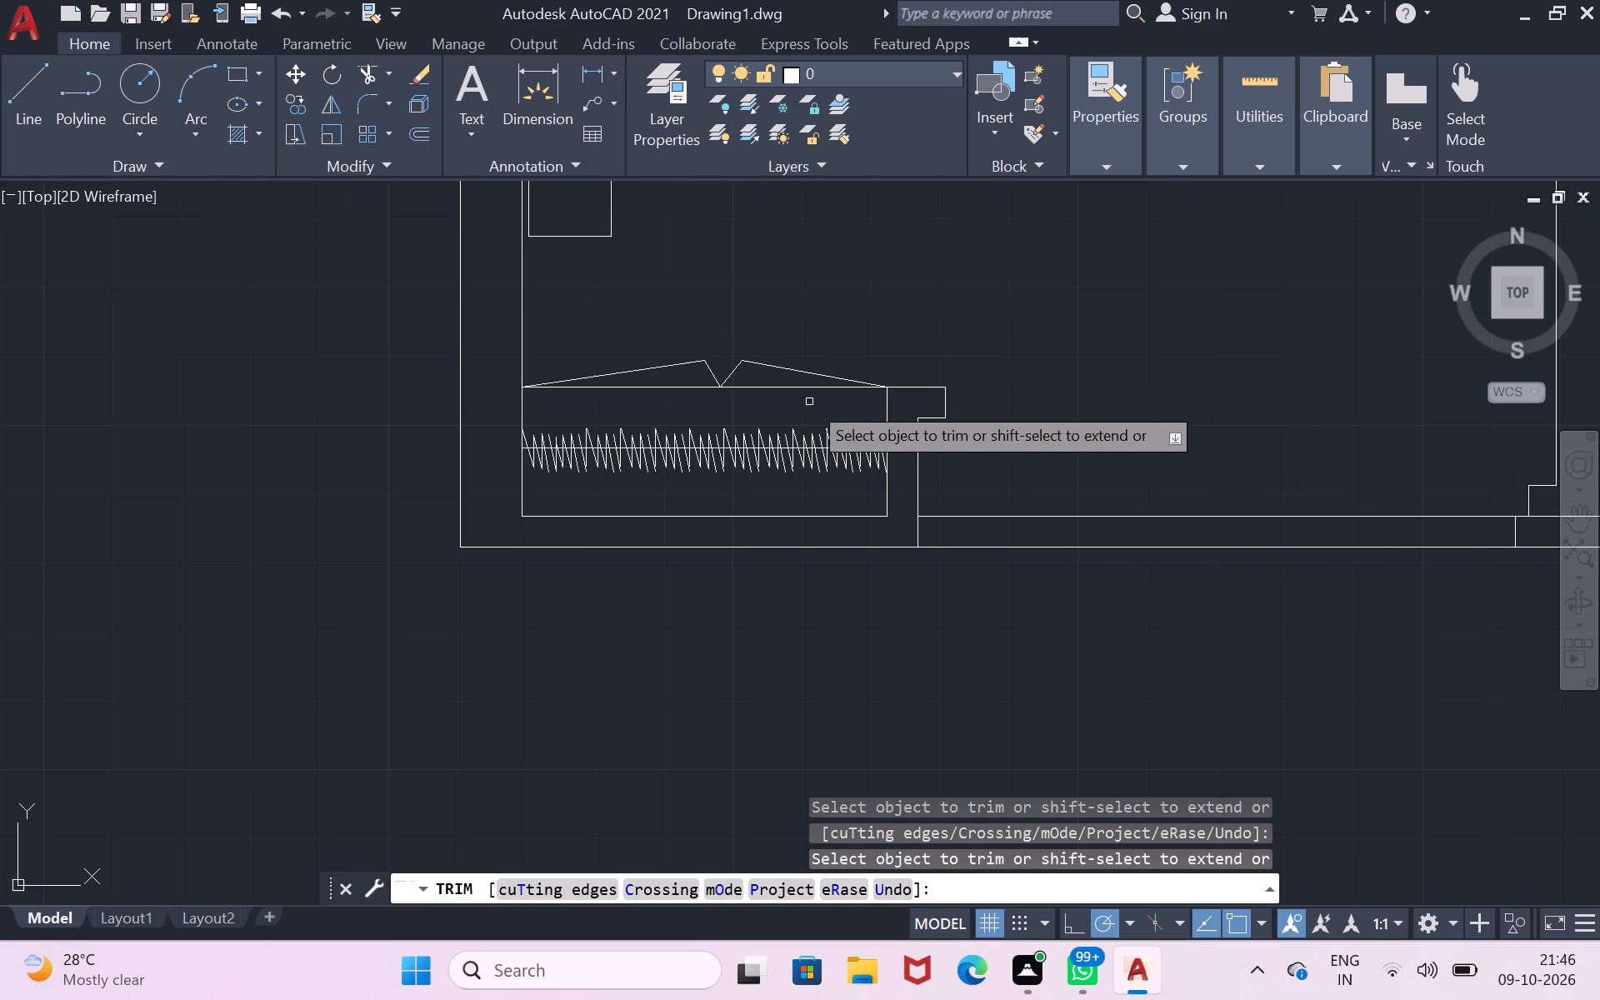
# Draw a line from the jamb's northeast corner 2'6" east and 4.5" south to form the door opening's far side.
pyautogui.click(4, 122)
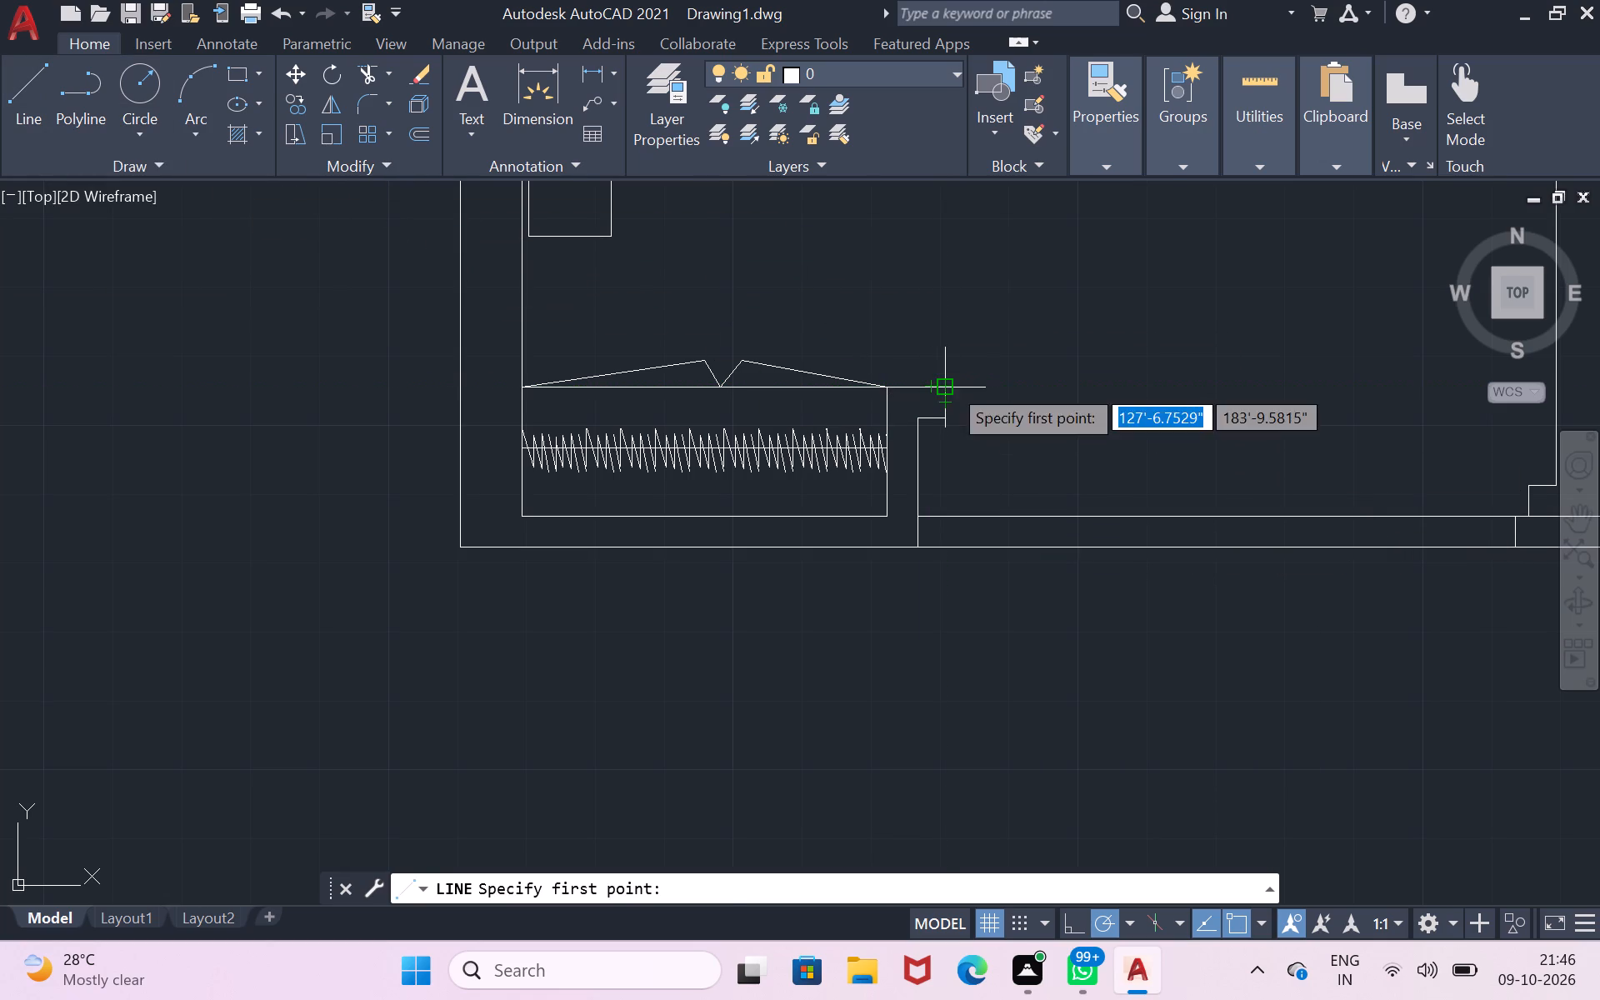
pyautogui.click(949, 384)
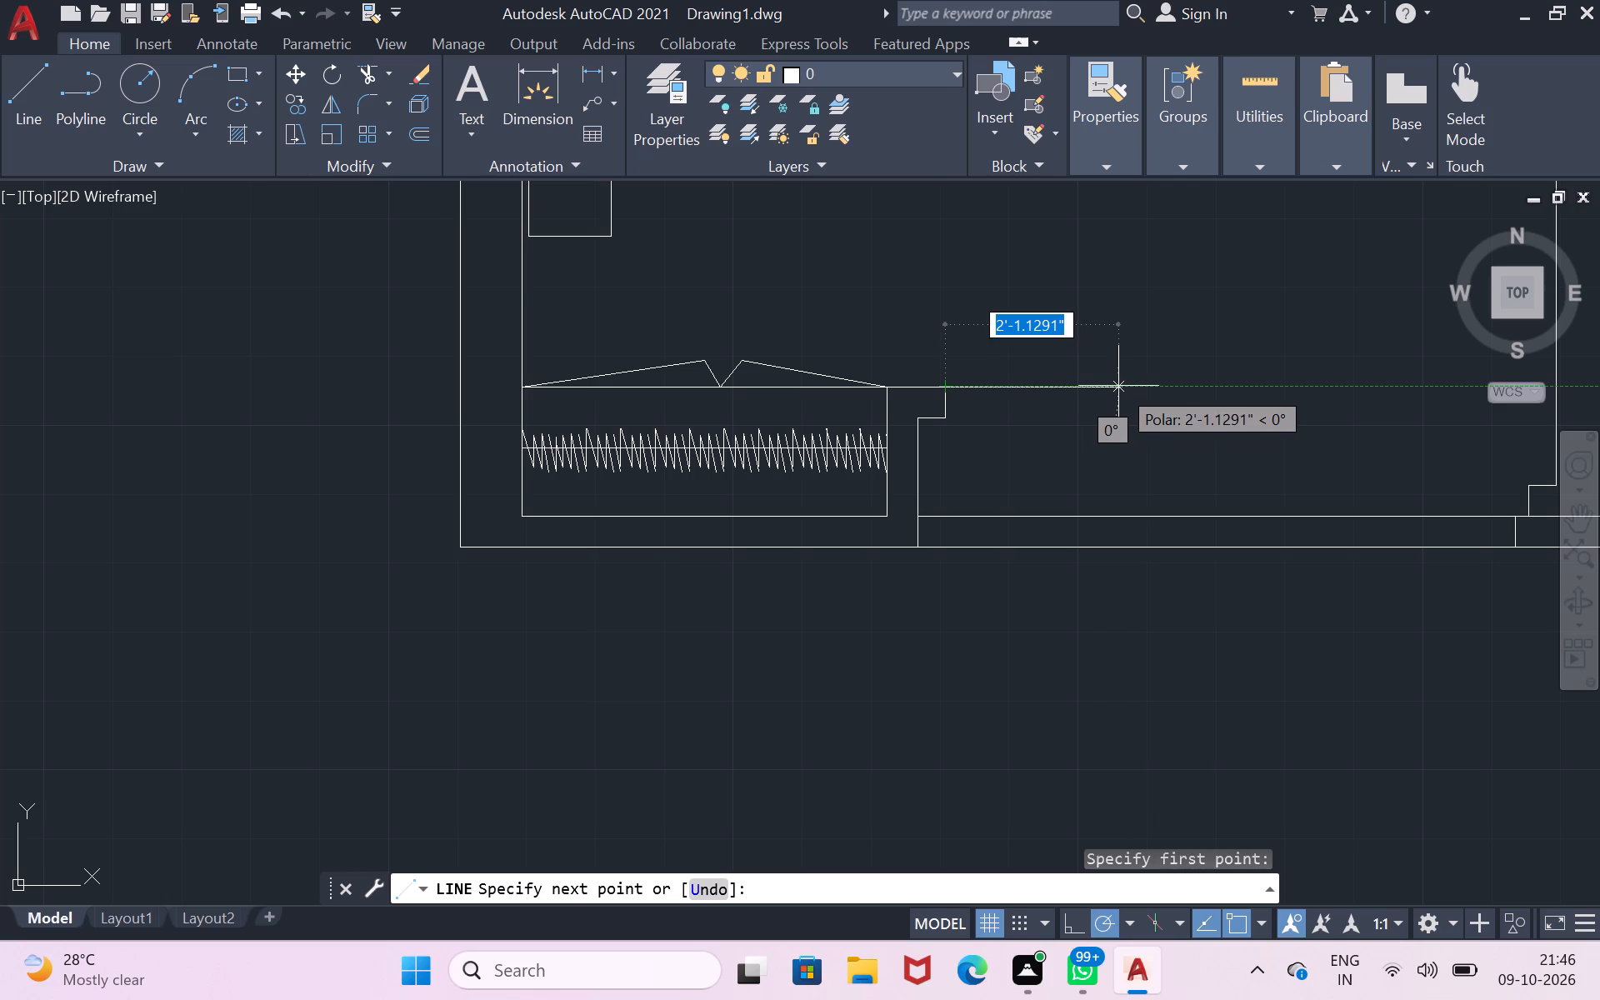
pyautogui.press('2')
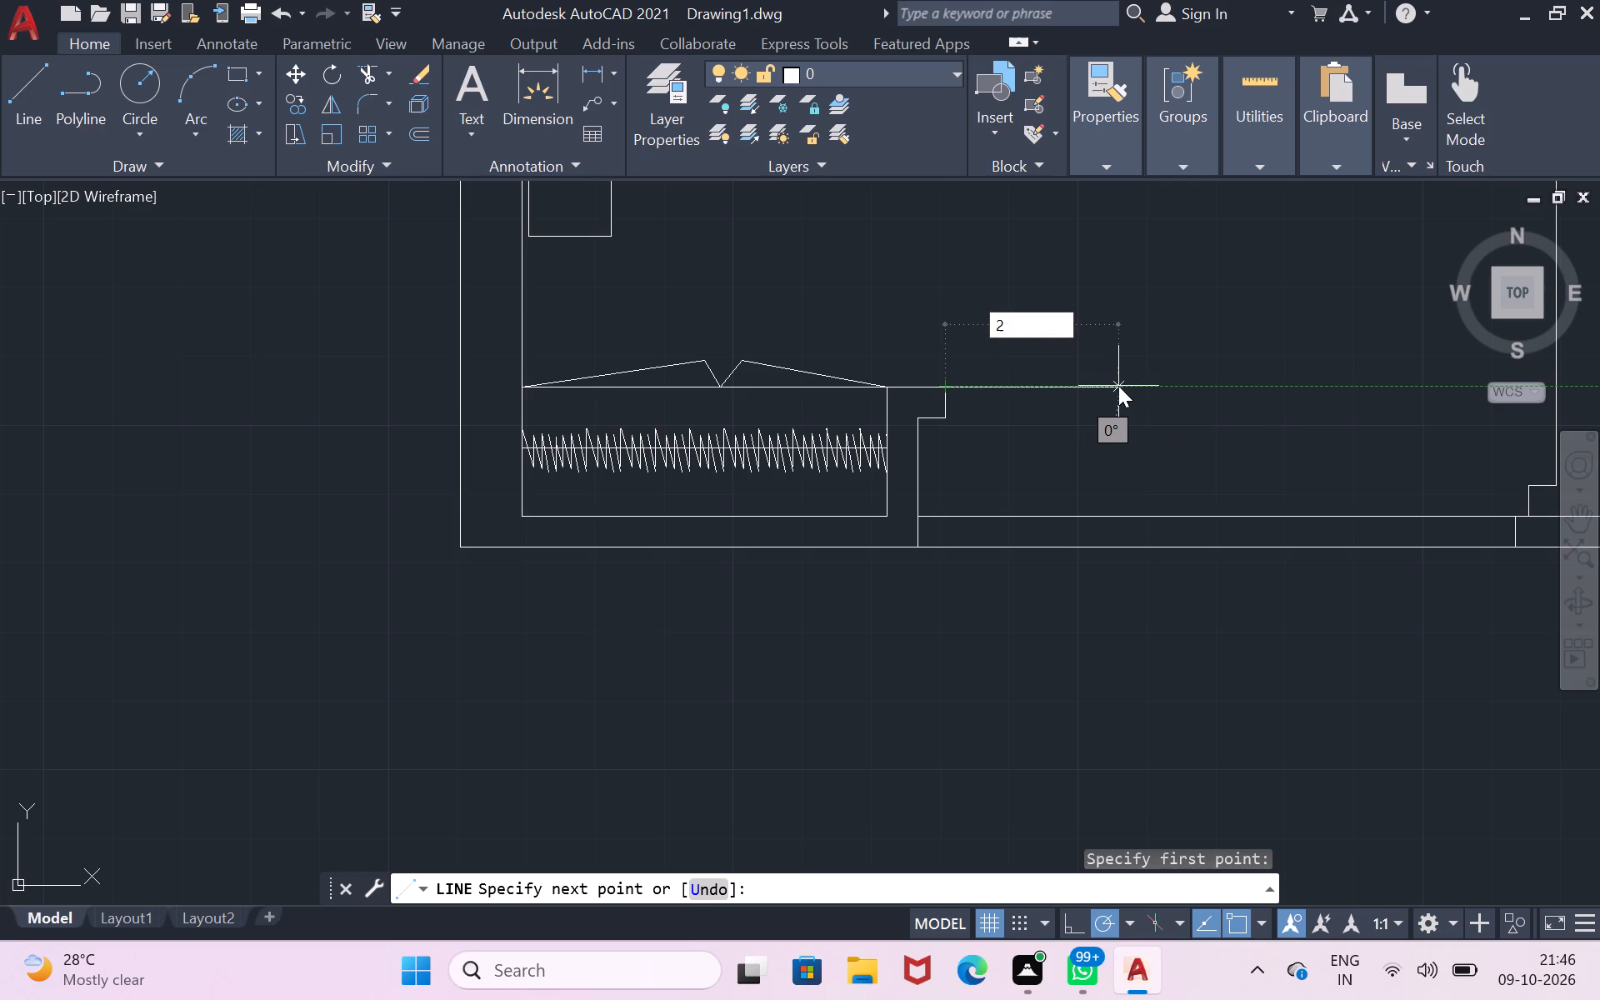
pyautogui.press("'")
pyautogui.write('6"')
pyautogui.press('Return')
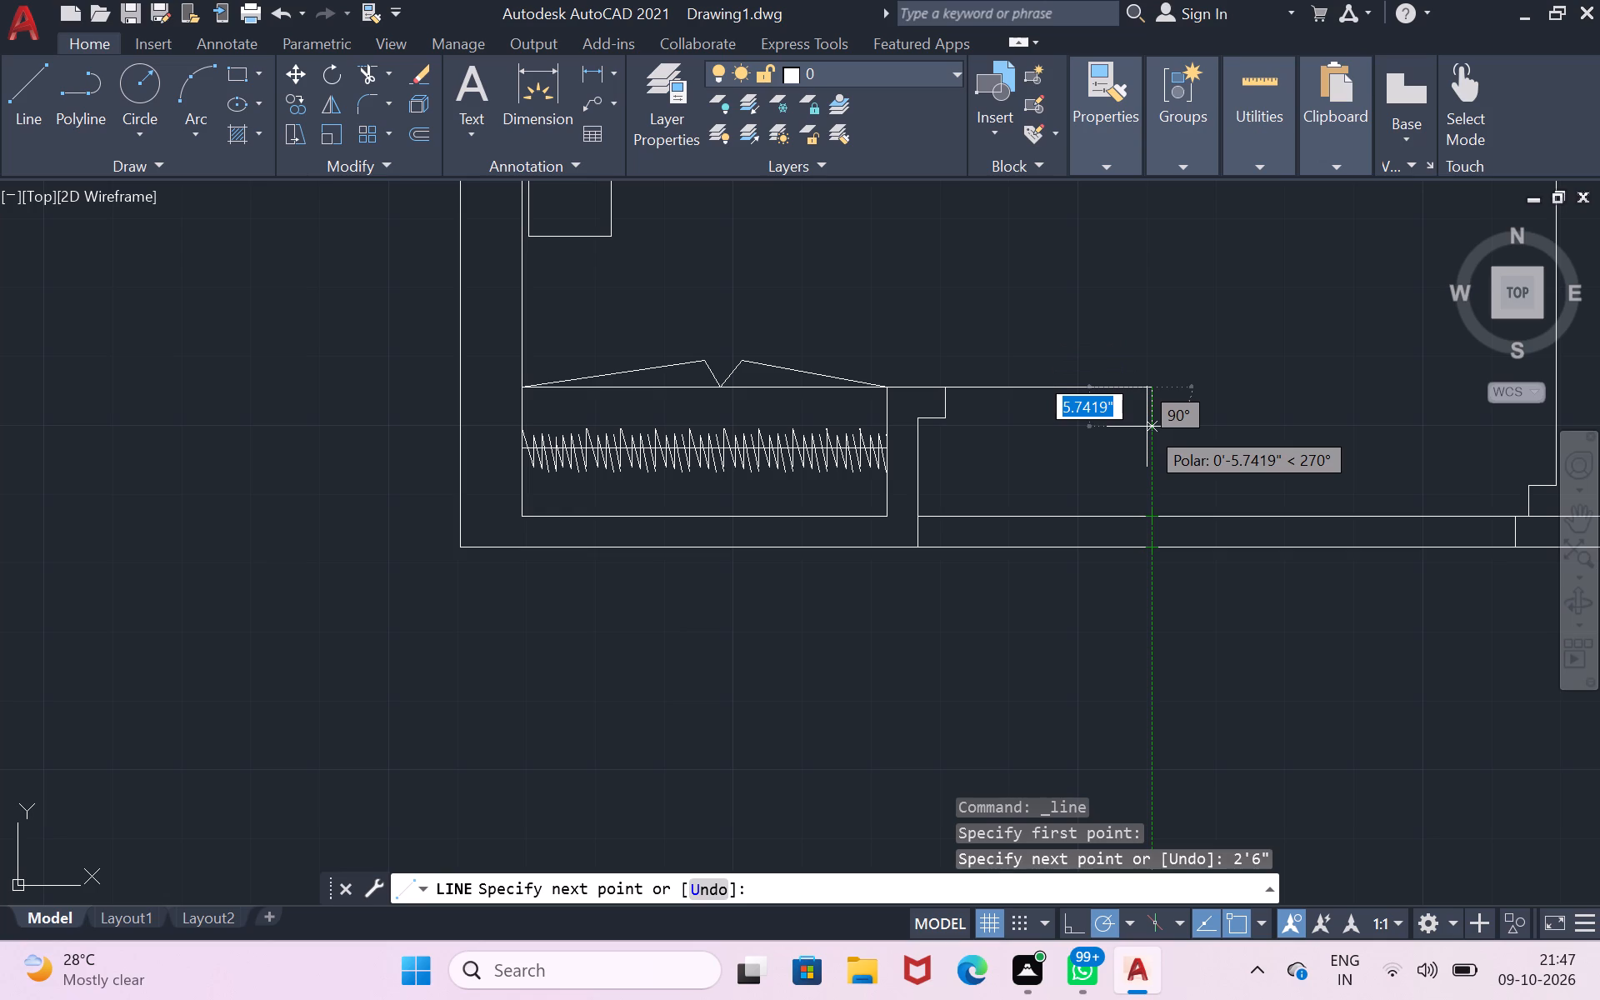
pyautogui.press('4')
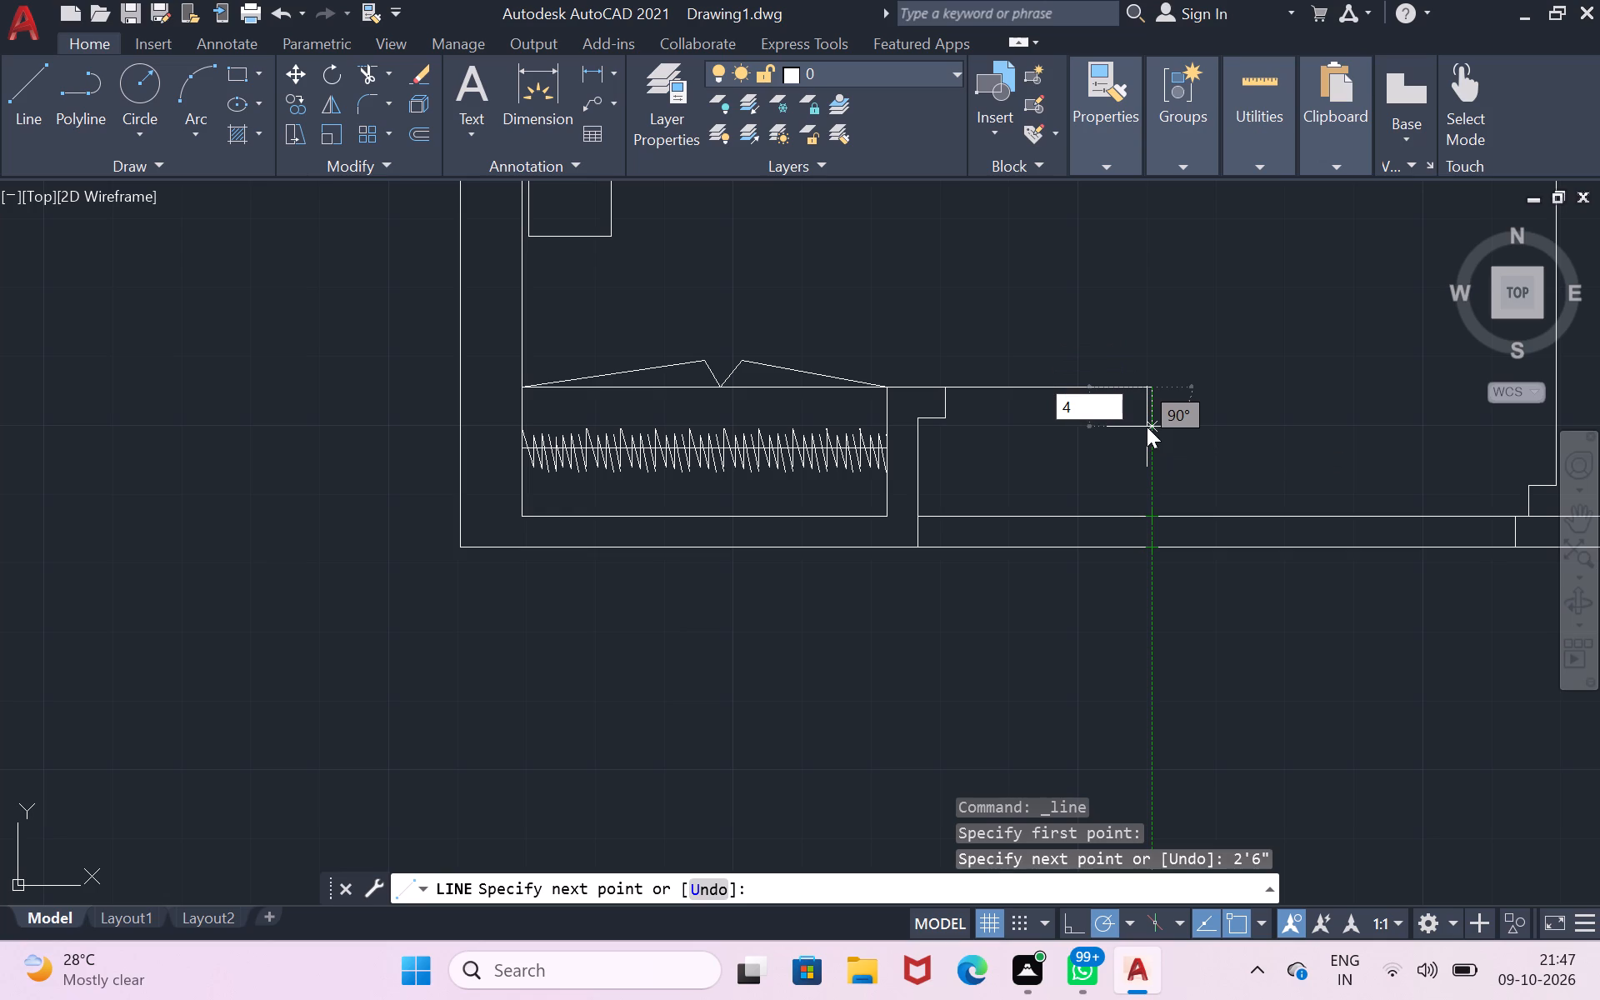
pyautogui.write('.5')
pyautogui.hotkey('shift', '"')
pyautogui.press('Return')
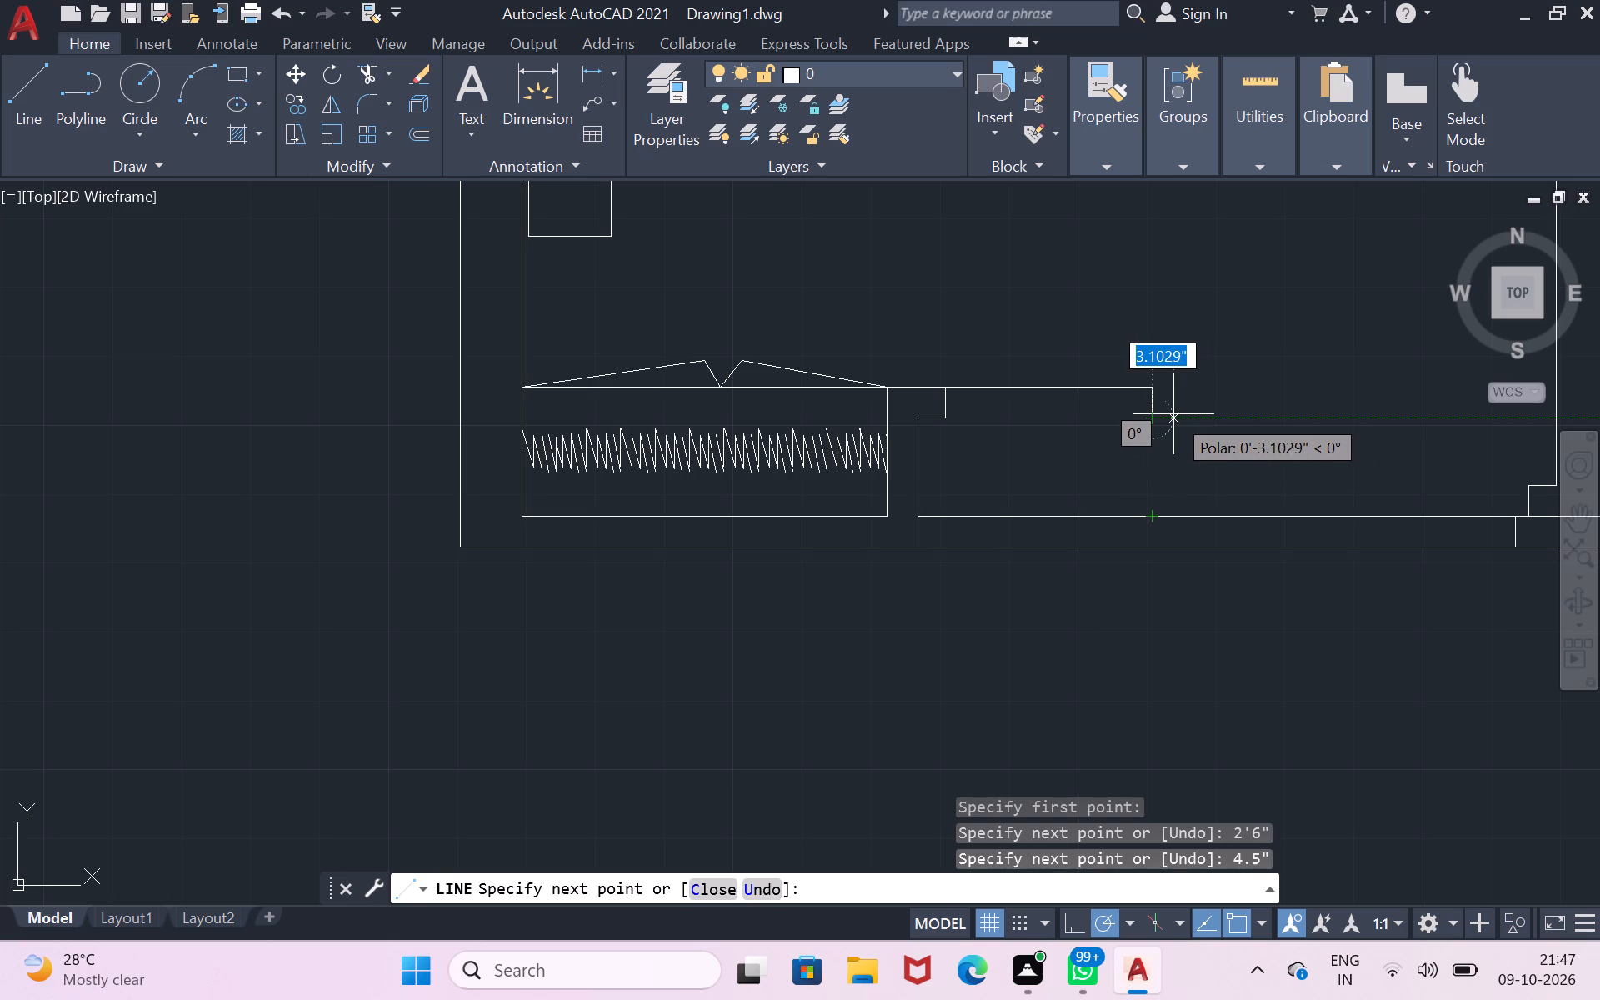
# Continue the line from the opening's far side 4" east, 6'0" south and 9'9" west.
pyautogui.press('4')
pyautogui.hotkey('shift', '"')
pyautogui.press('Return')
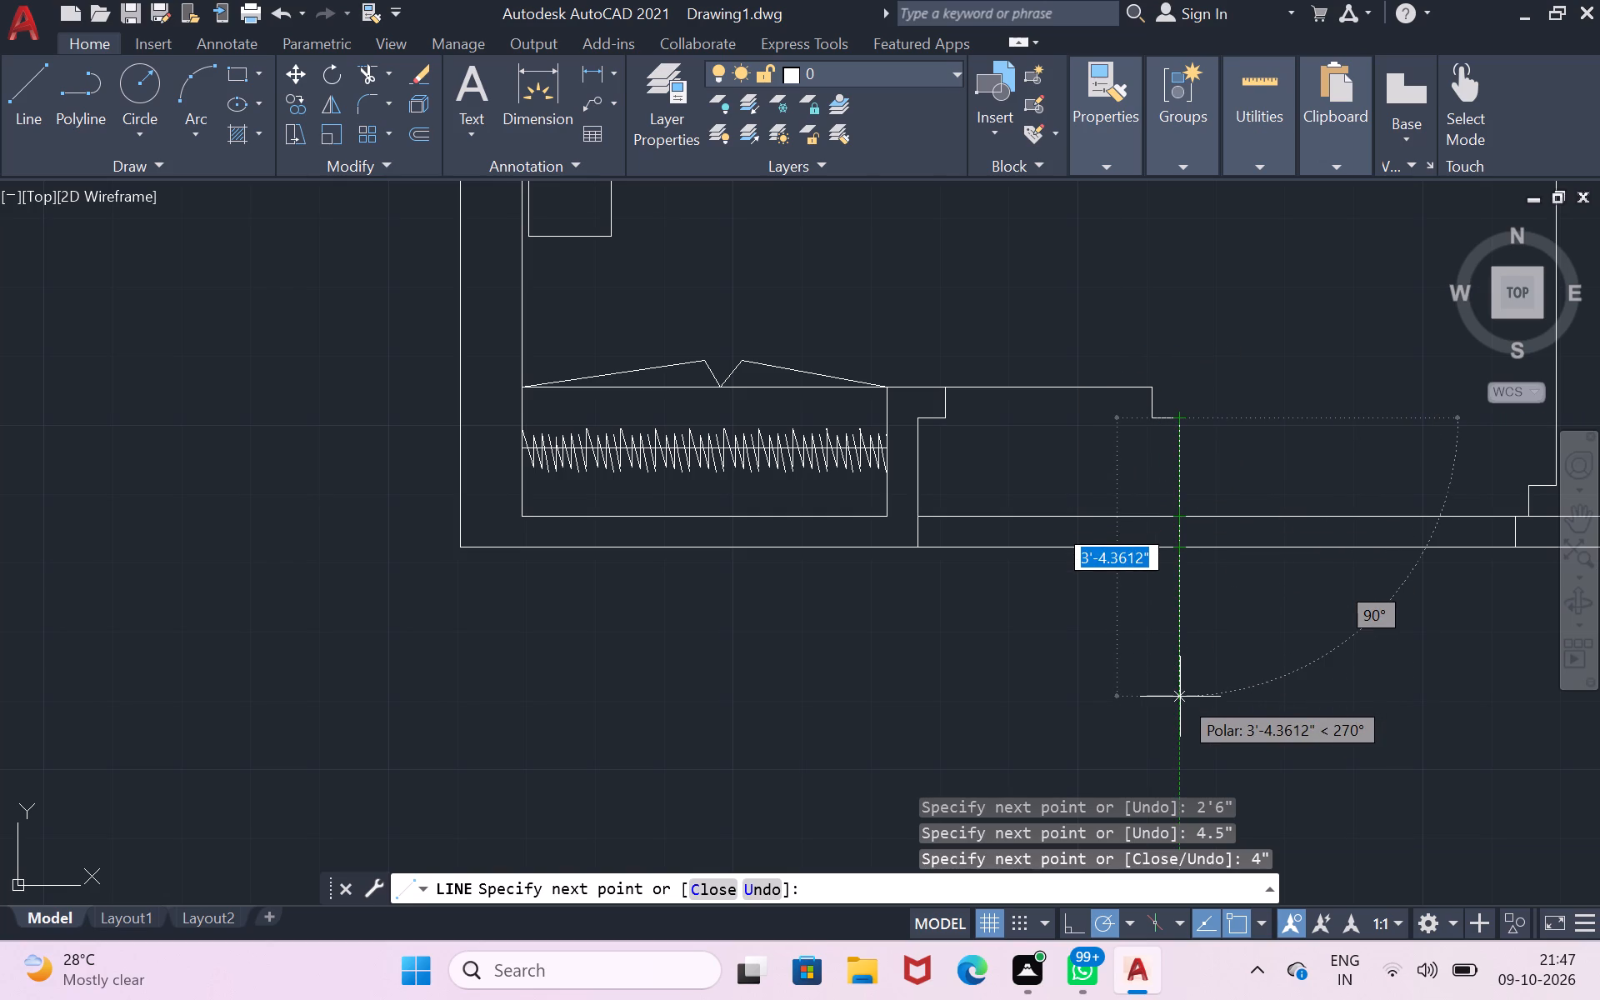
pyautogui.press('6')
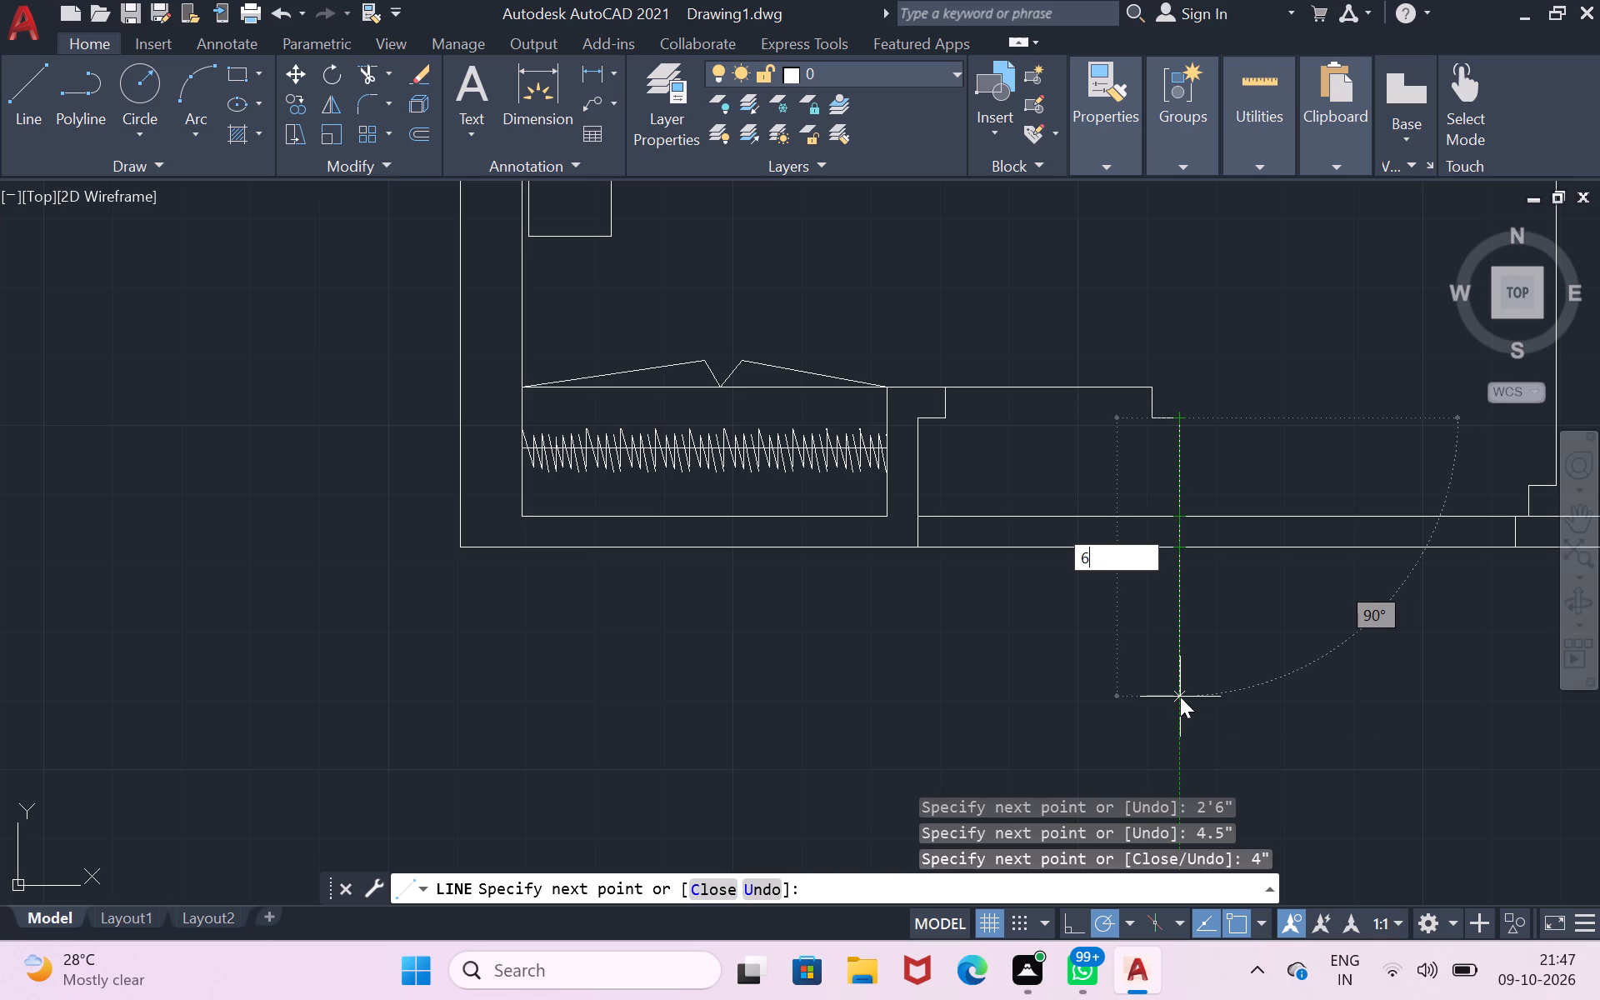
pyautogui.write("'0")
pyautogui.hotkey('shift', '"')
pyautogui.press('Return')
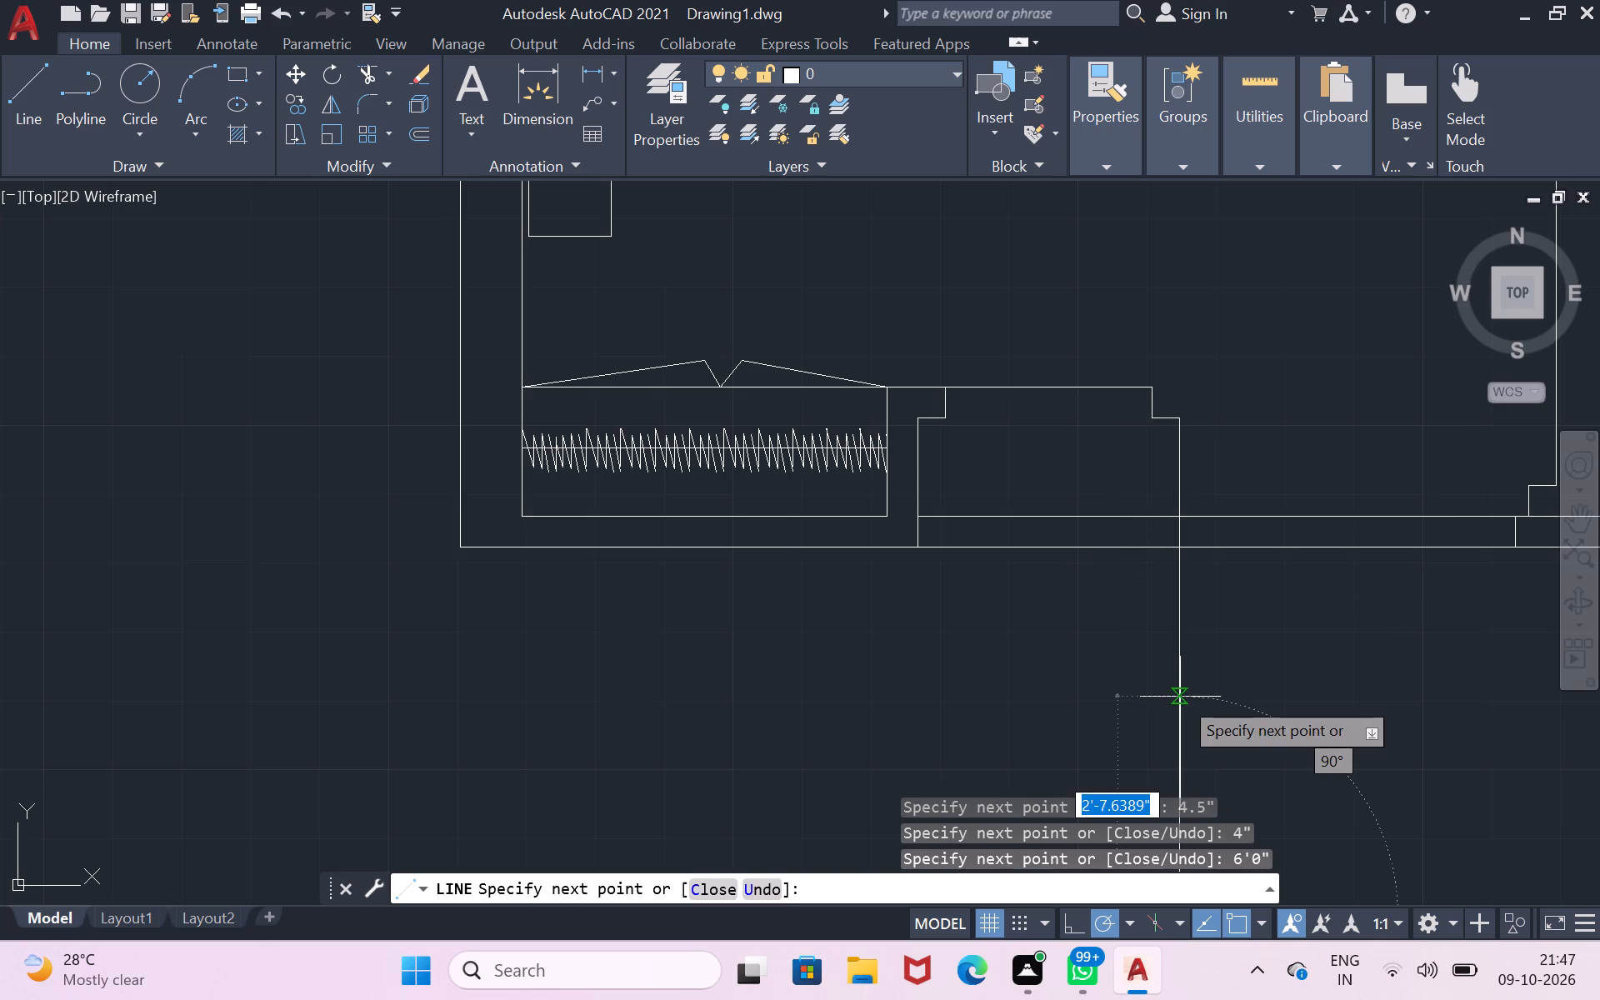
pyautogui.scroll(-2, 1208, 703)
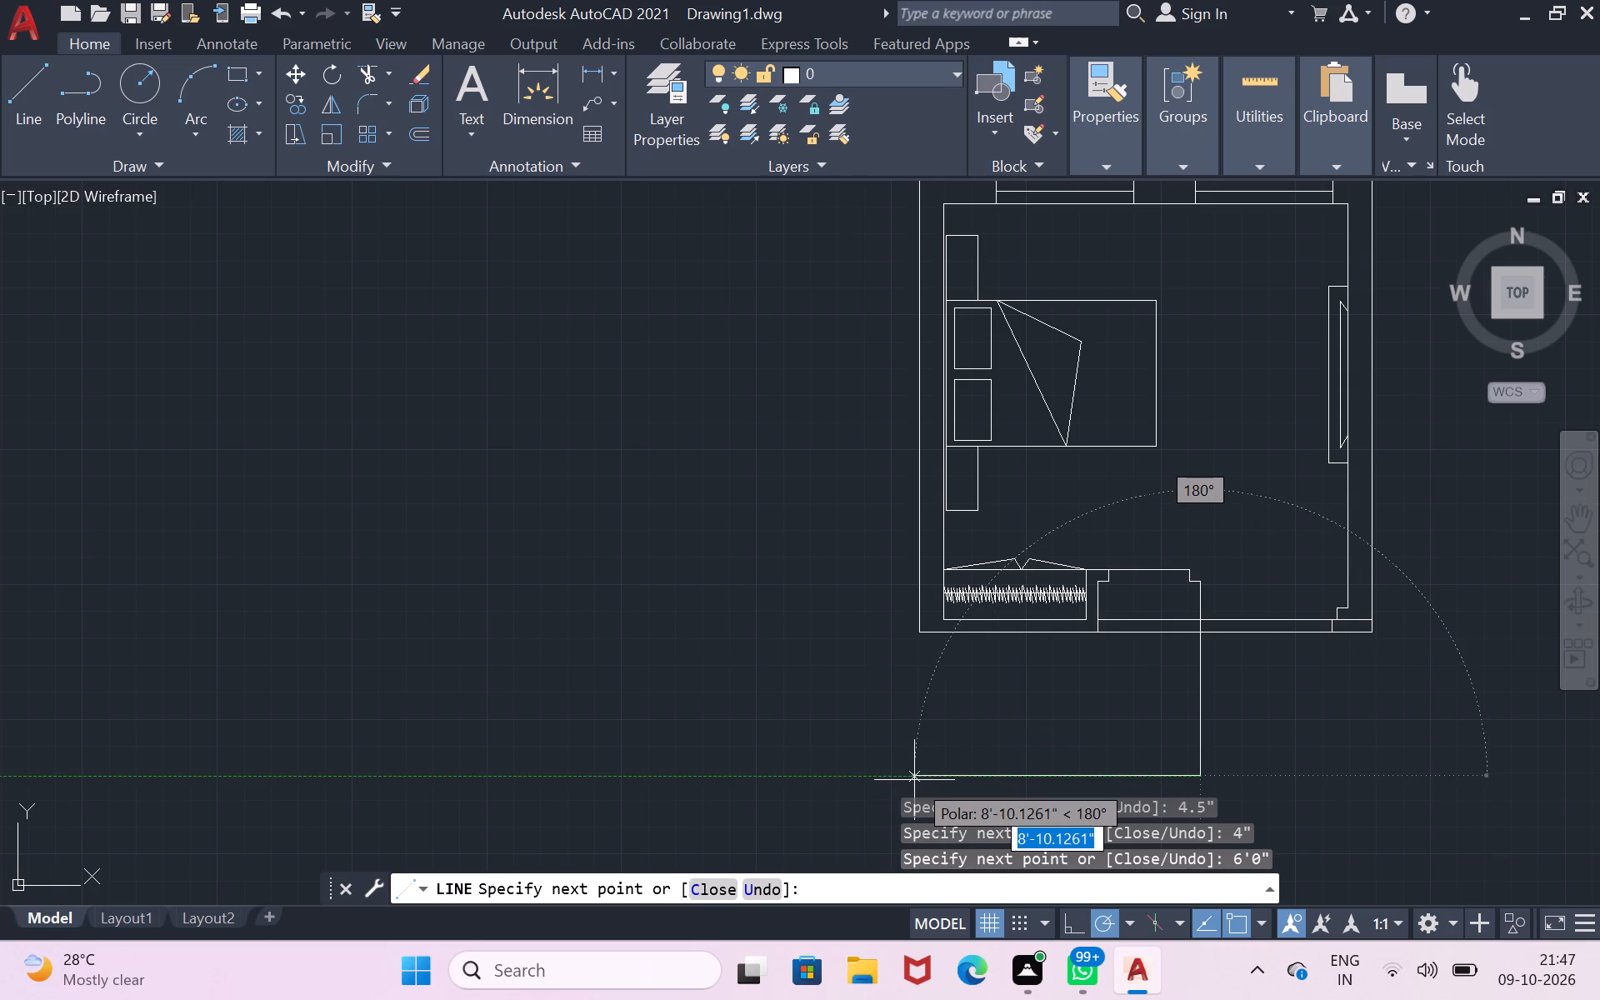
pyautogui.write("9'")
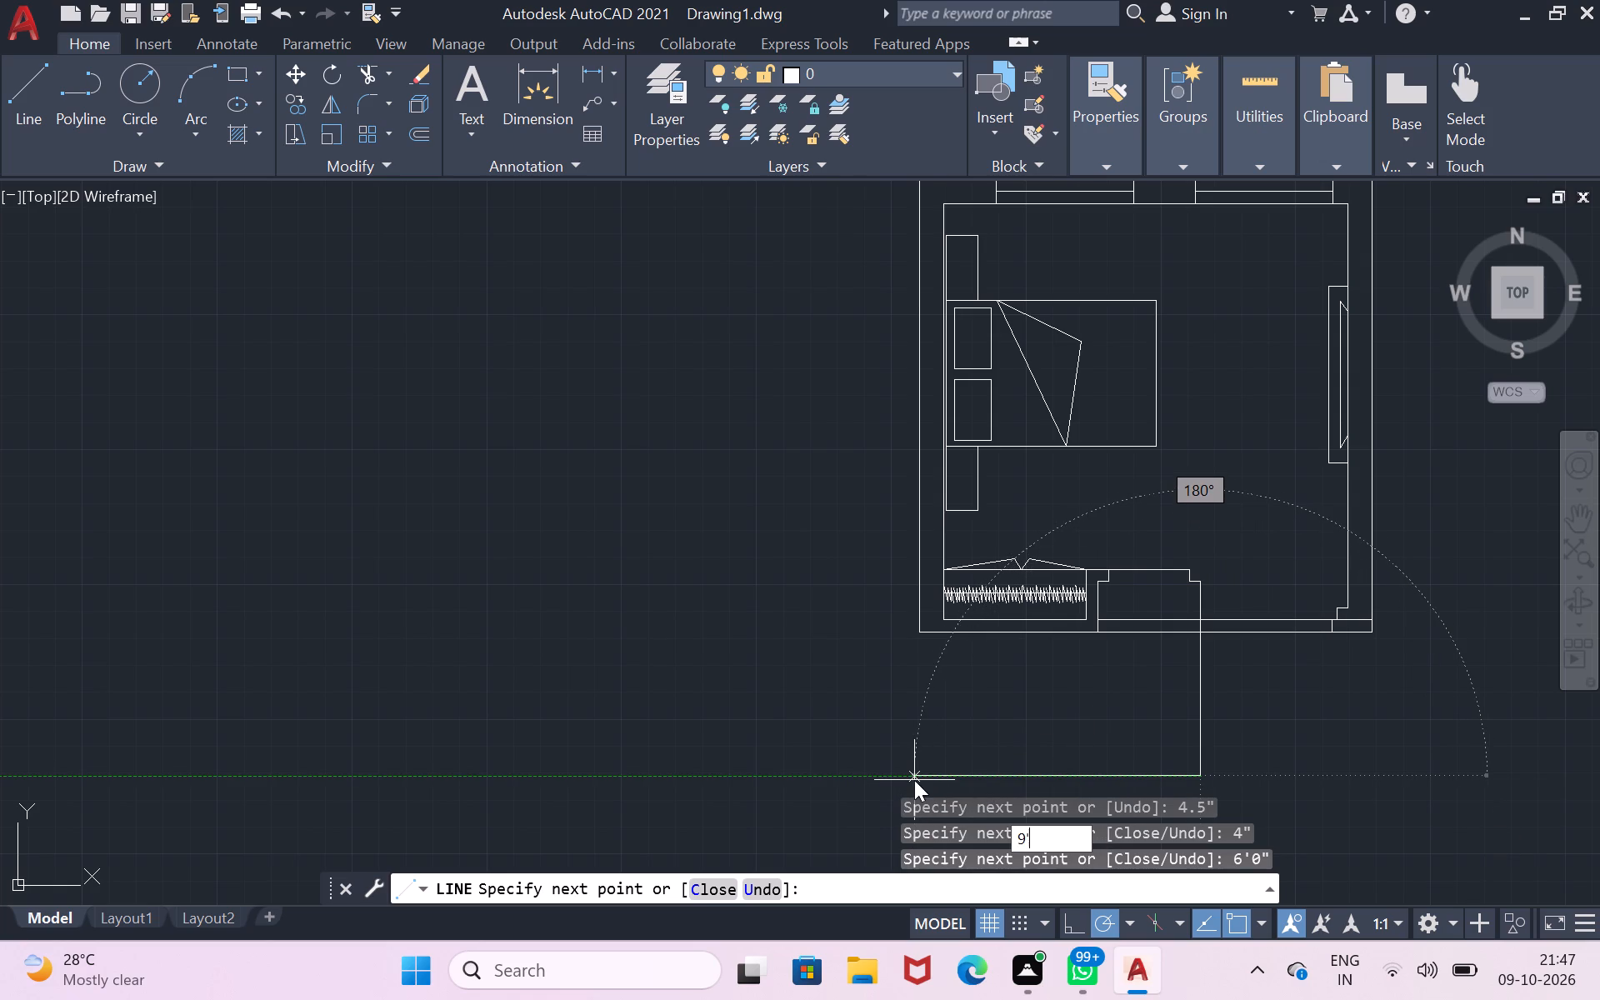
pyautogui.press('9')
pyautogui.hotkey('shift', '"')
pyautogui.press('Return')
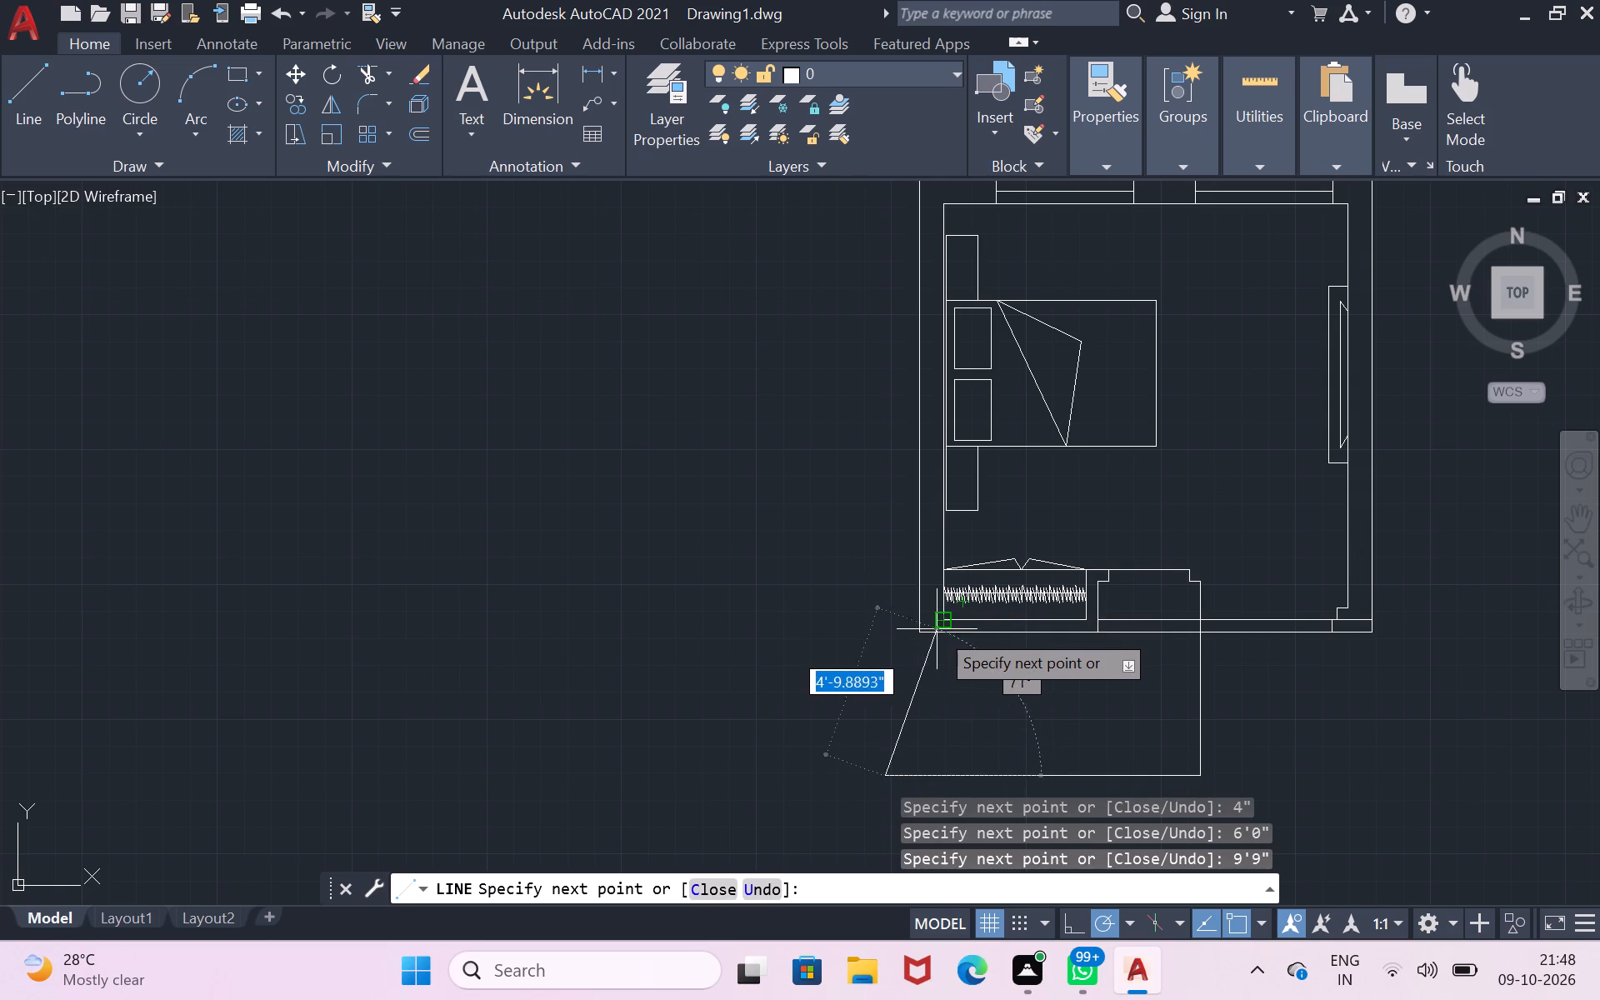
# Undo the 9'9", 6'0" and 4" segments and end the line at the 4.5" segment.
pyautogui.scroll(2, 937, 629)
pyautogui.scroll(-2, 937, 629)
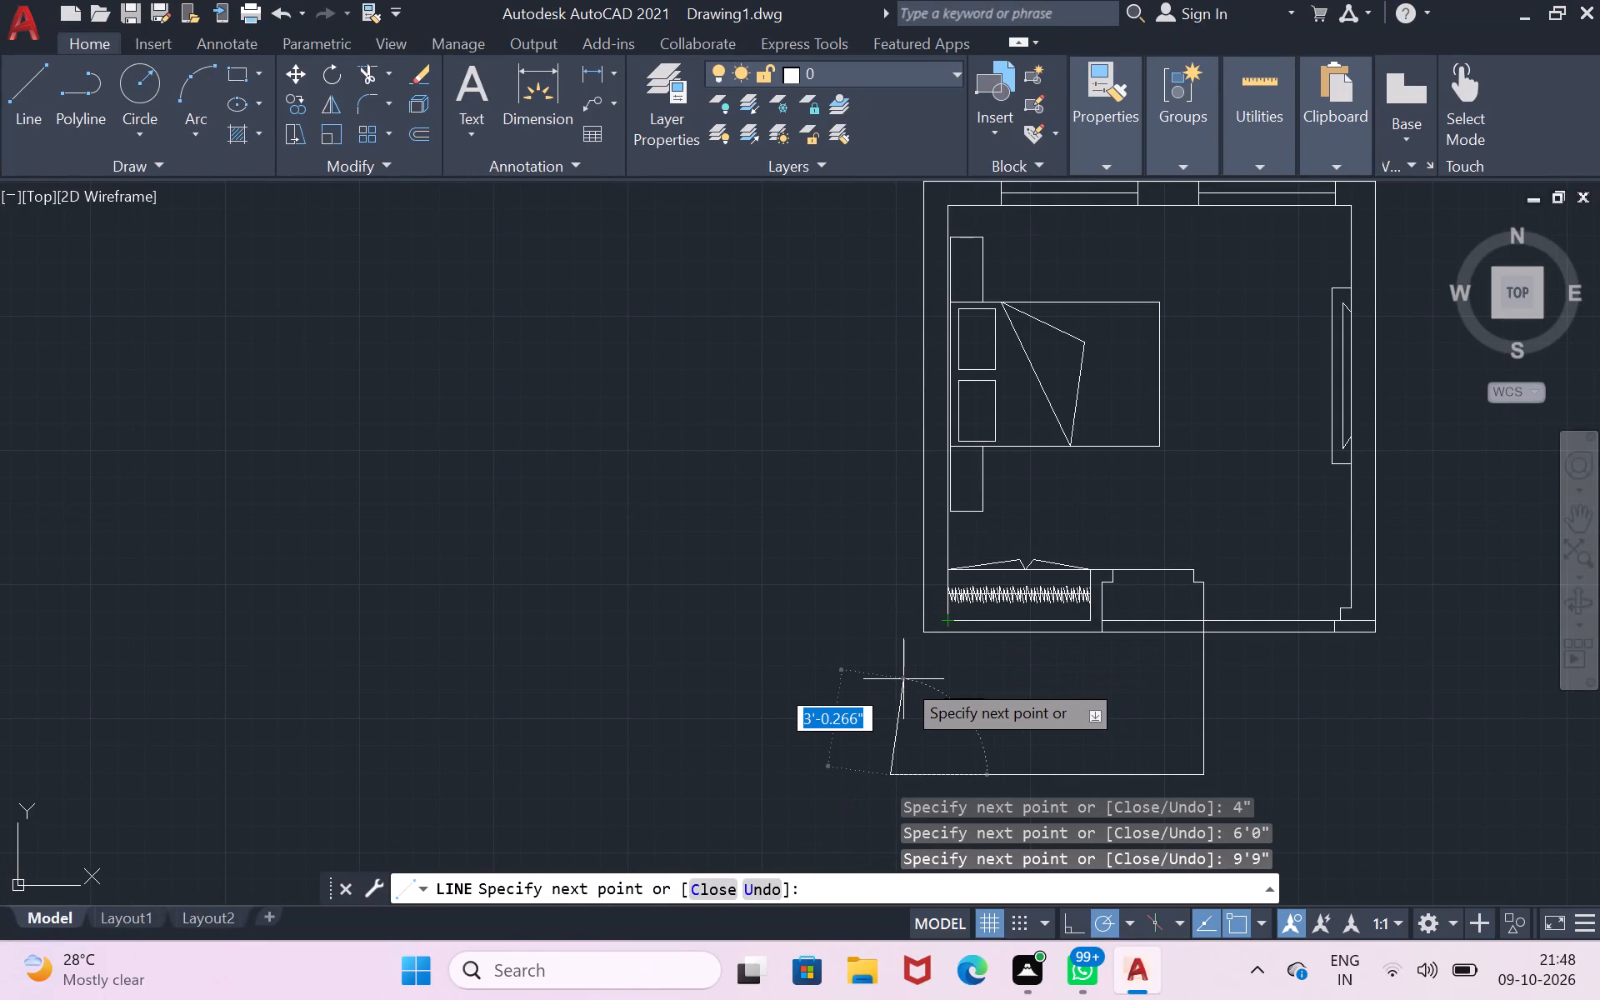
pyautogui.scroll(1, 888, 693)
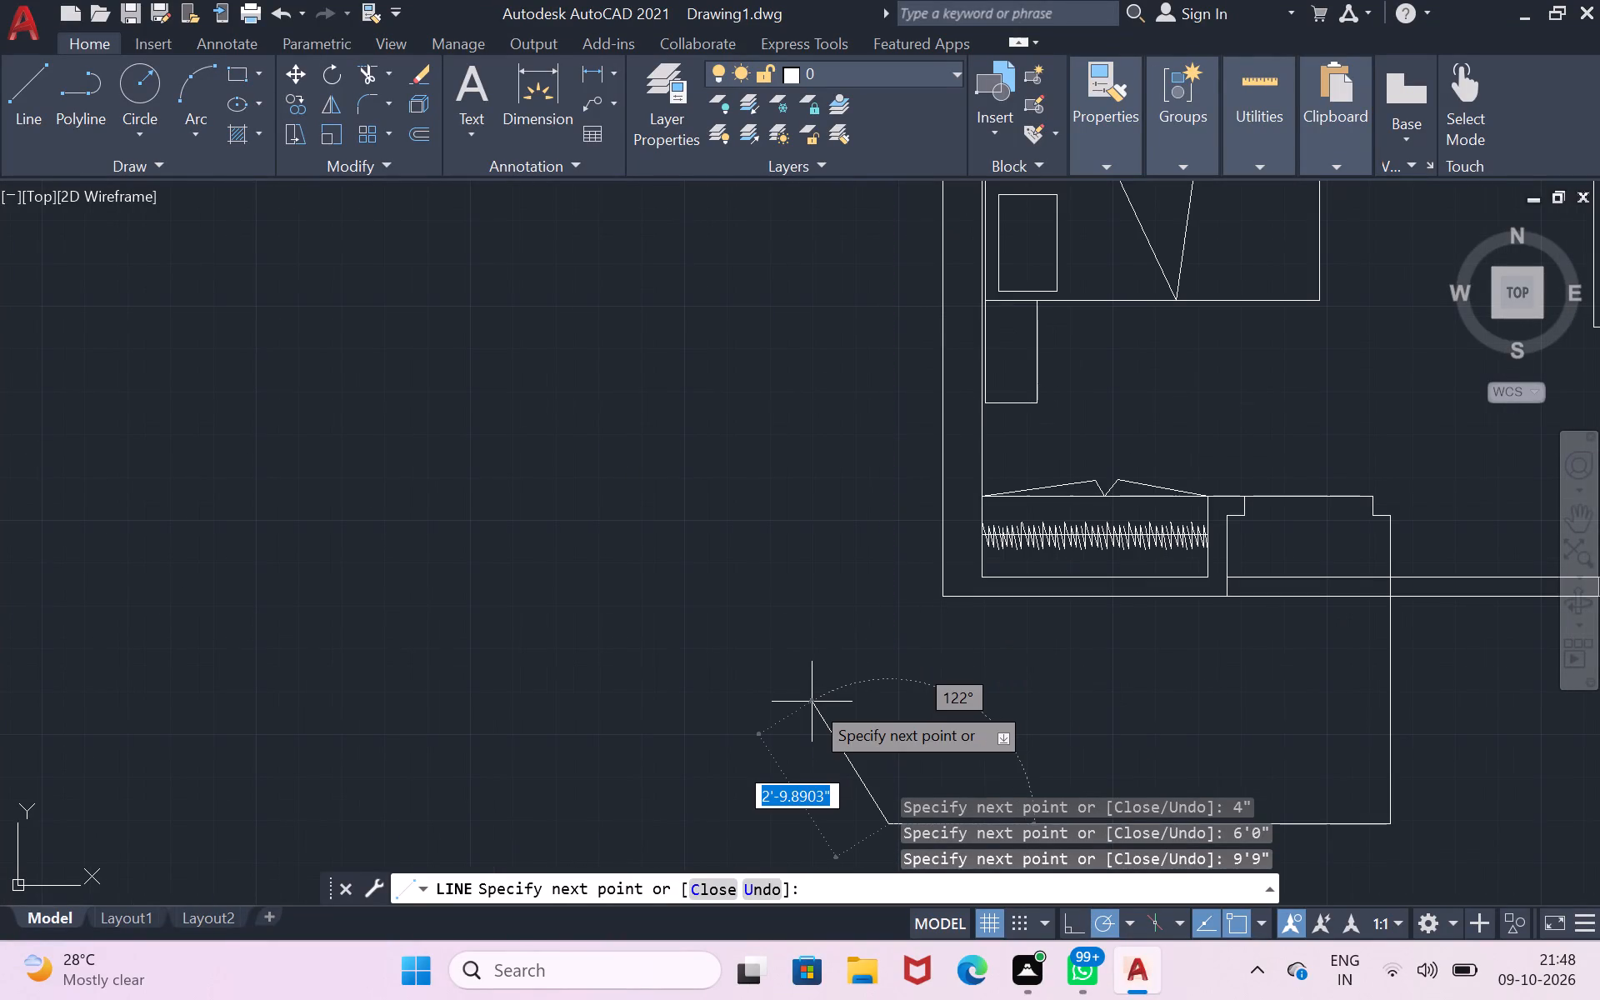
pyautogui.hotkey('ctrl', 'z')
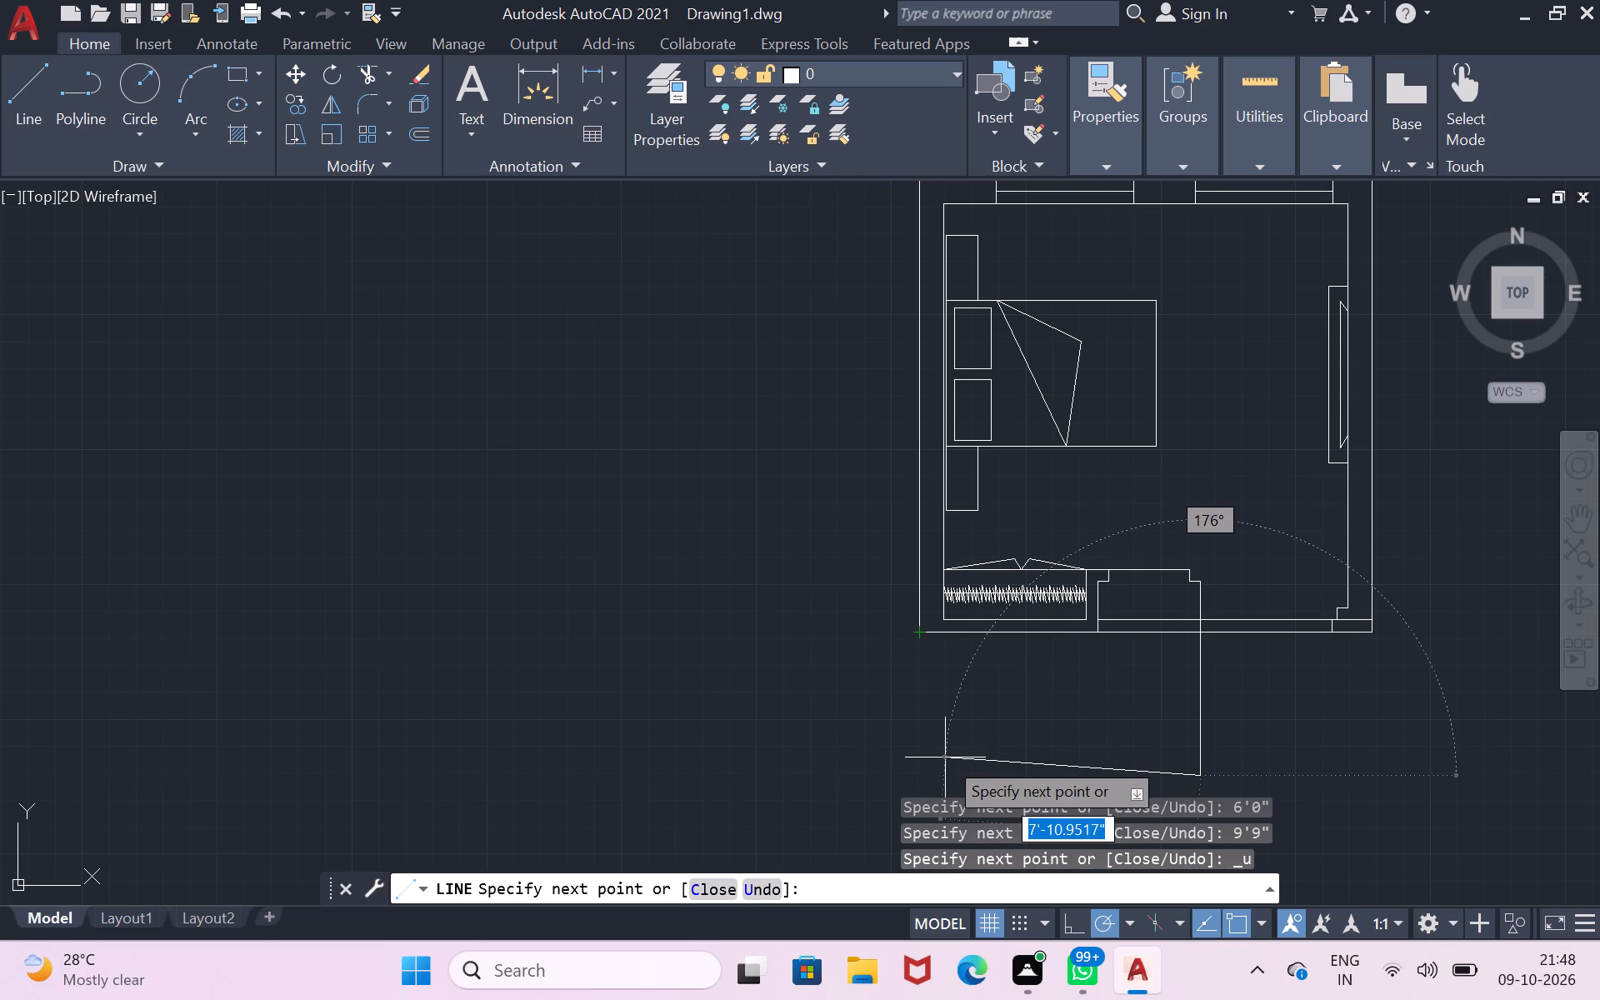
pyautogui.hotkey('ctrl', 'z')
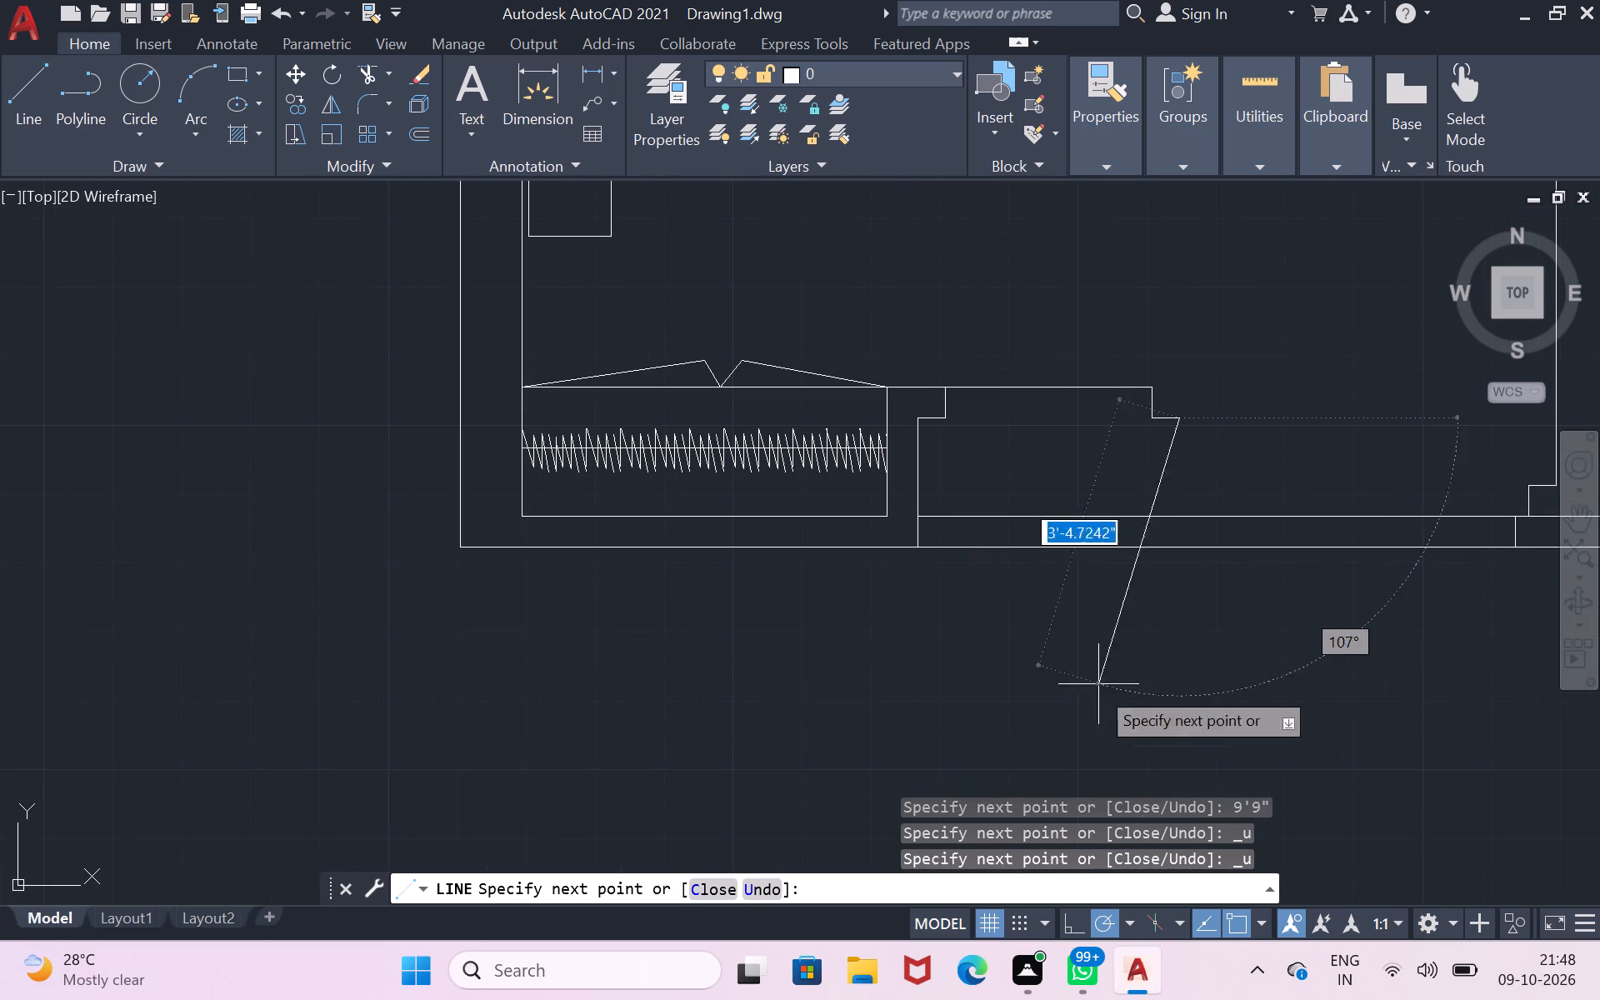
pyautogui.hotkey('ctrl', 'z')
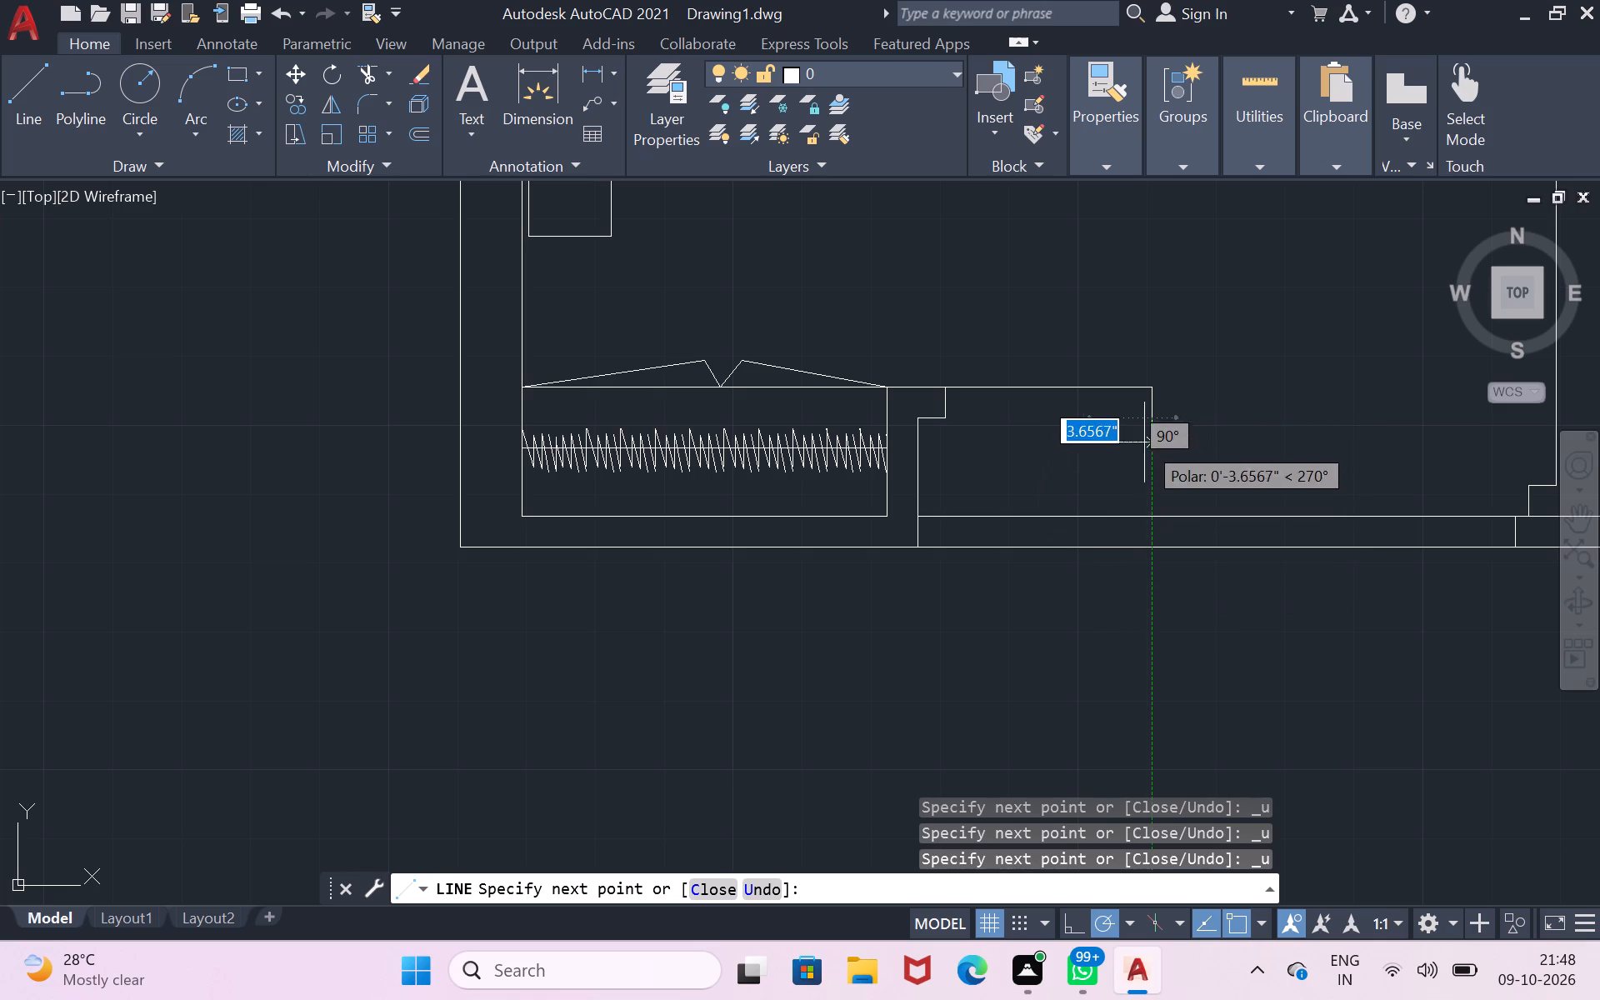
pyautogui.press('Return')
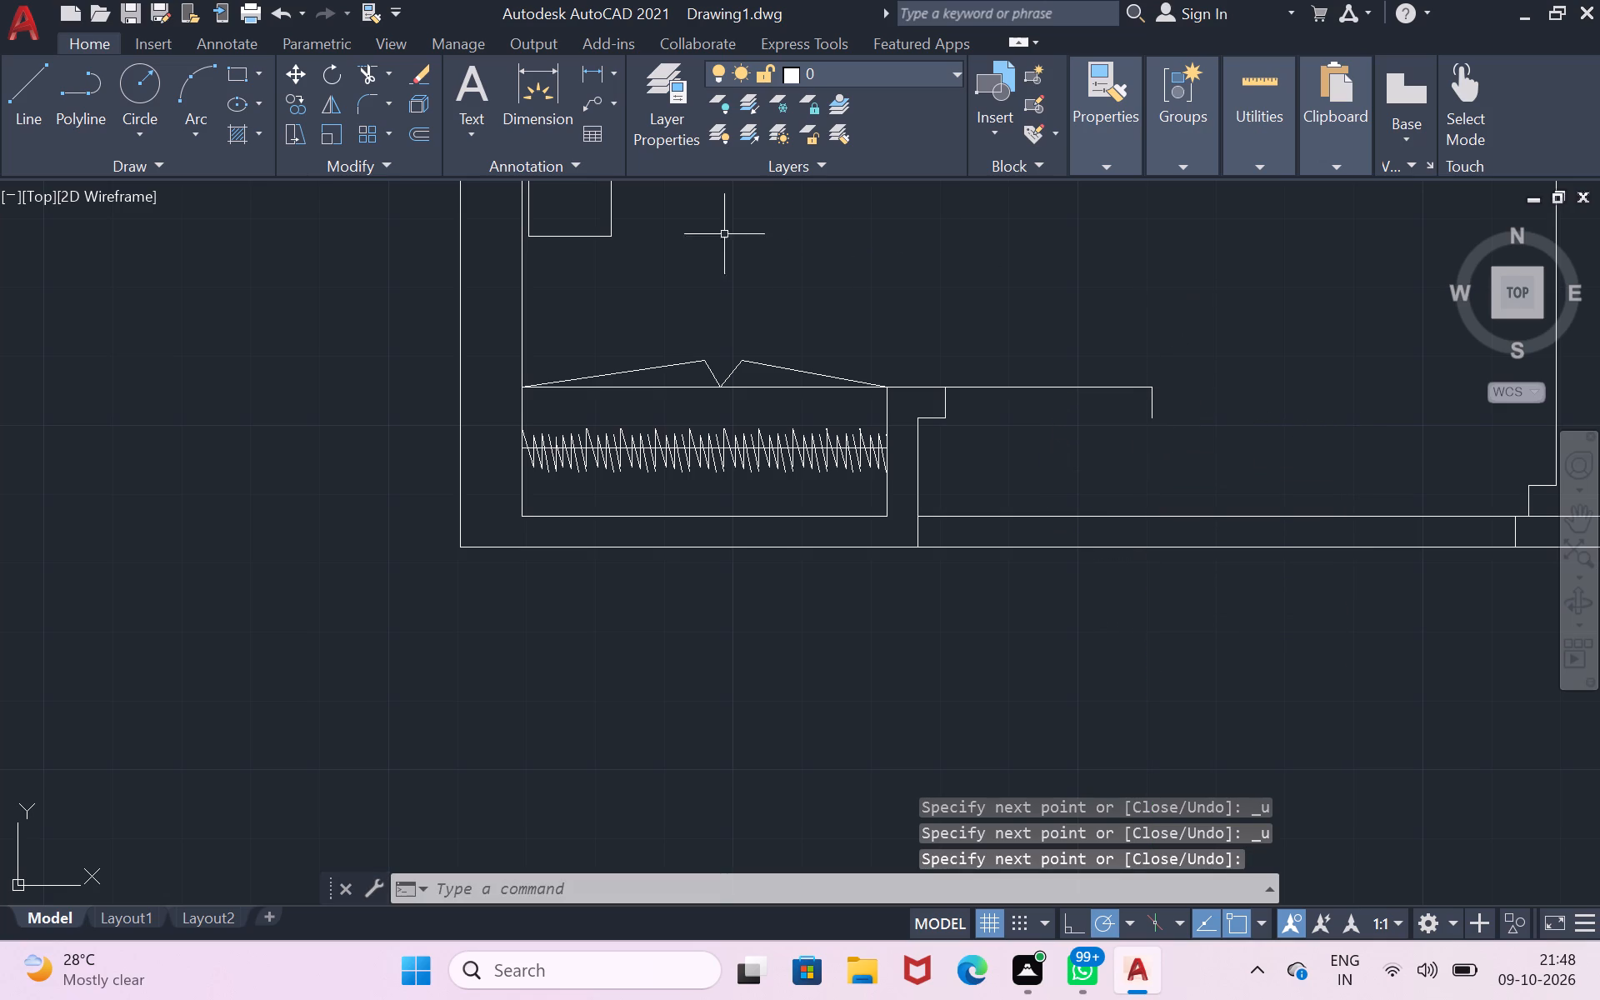
# Check the distance eastward from the wardrobe front's west end with a trial dimension.
pyautogui.click(1277, 82)
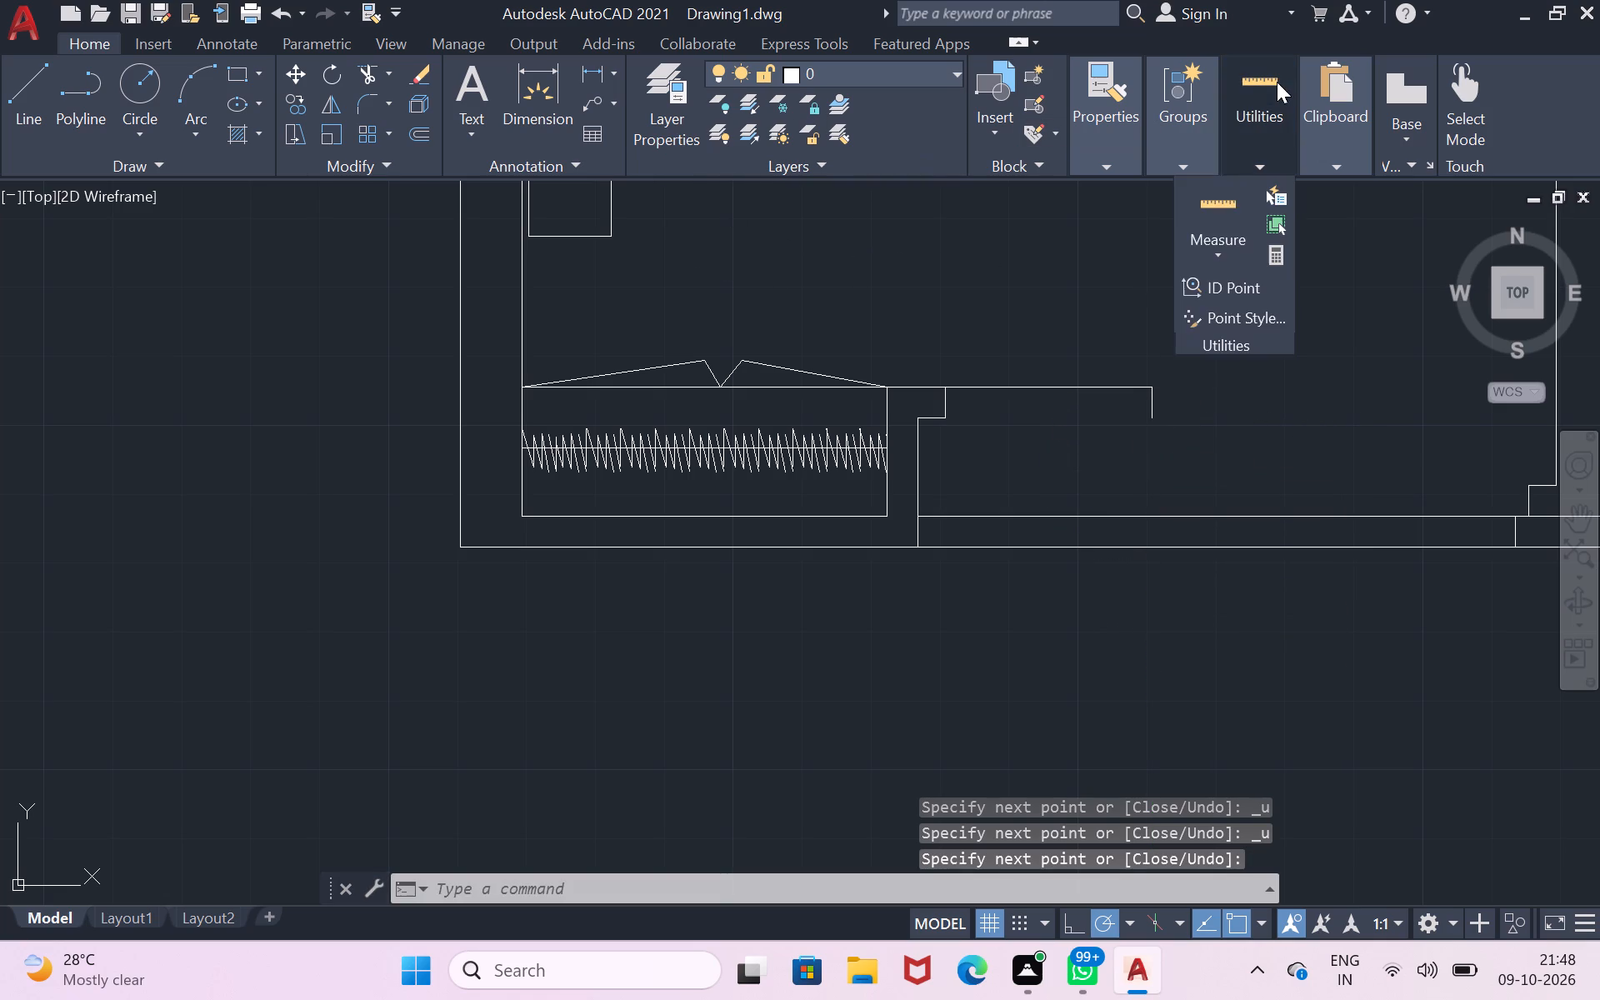
pyautogui.click(1232, 200)
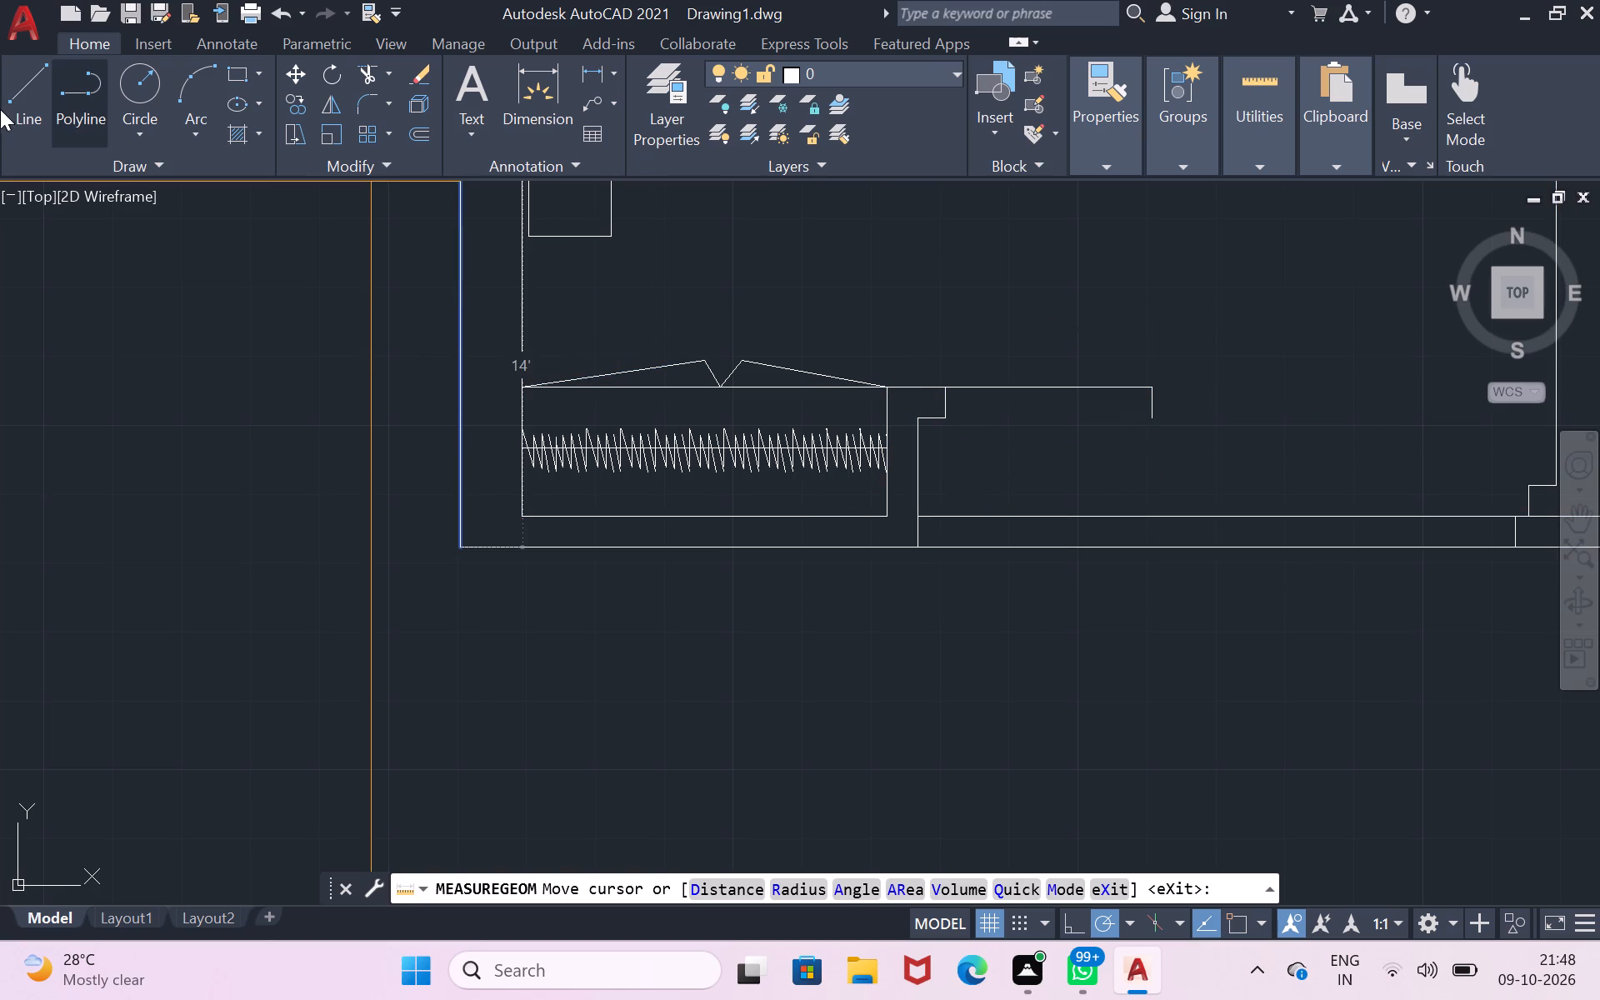
pyautogui.click(513, 116)
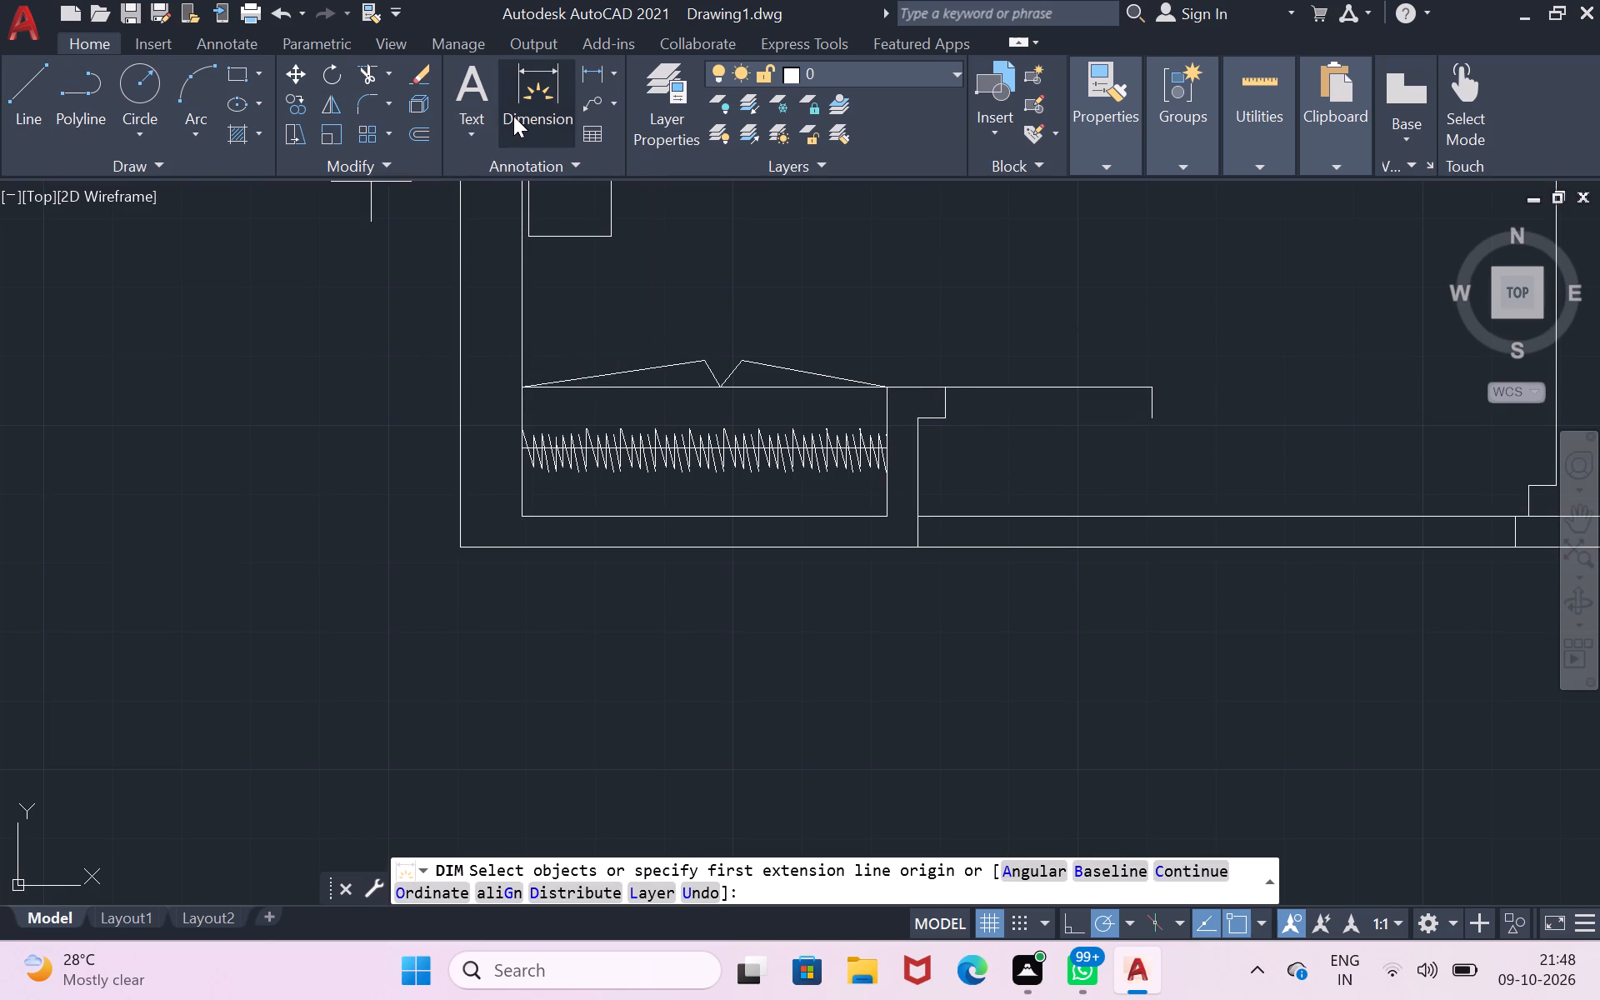
pyautogui.click(526, 387)
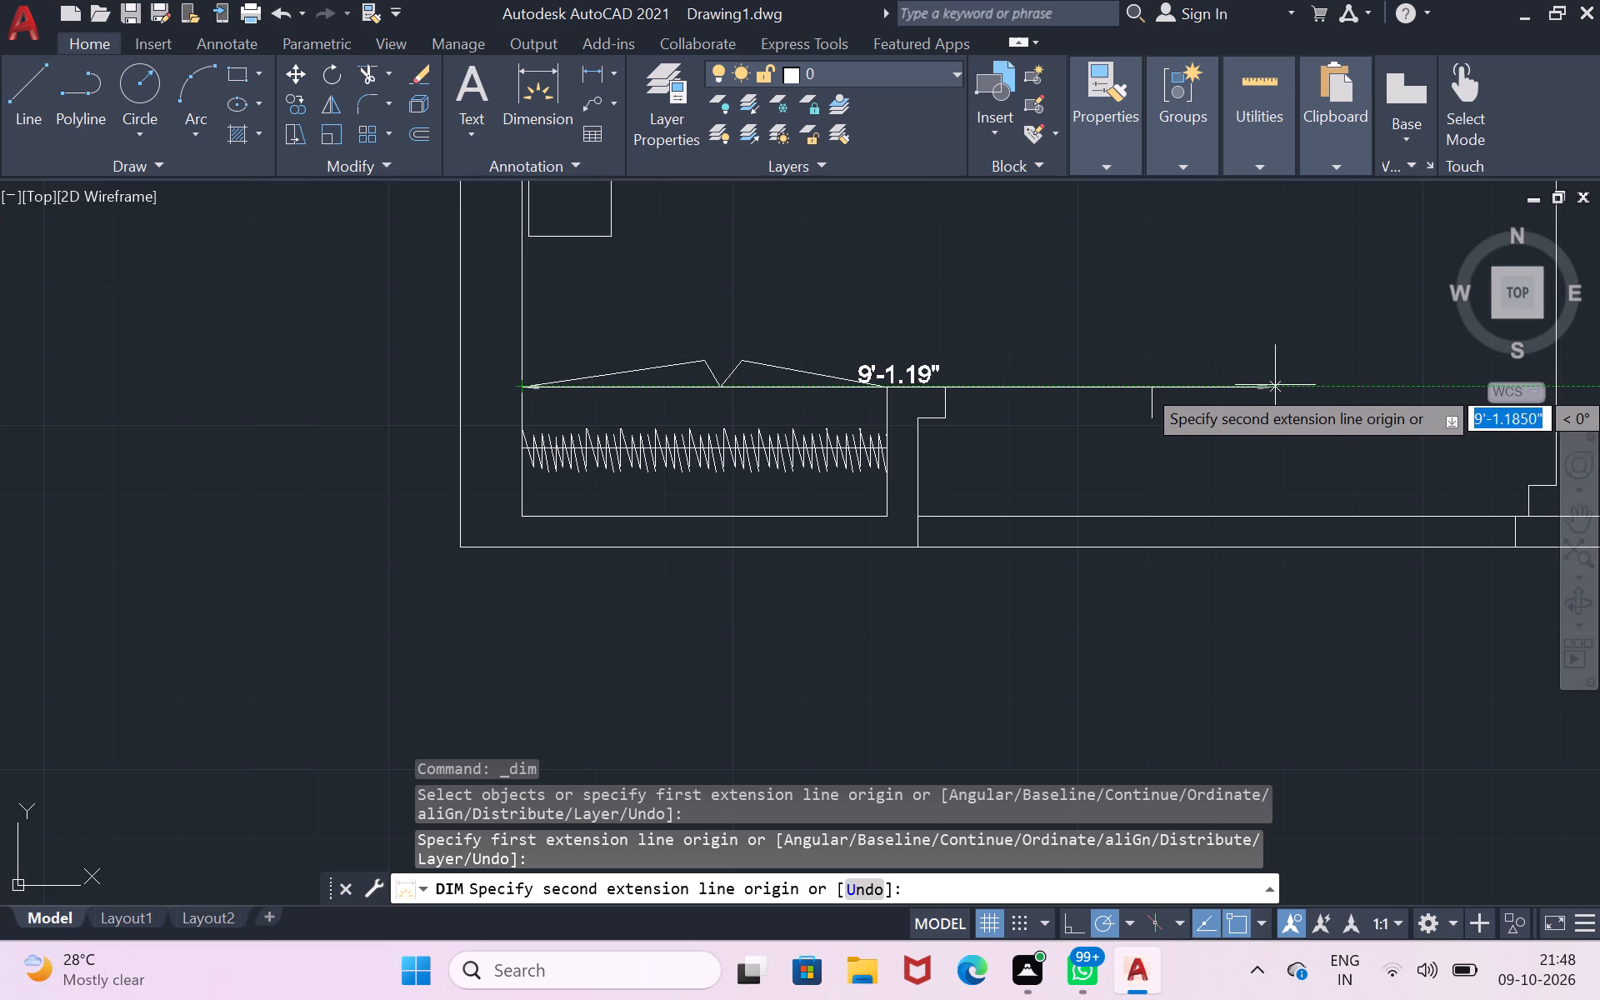
pyautogui.click(1270, 385)
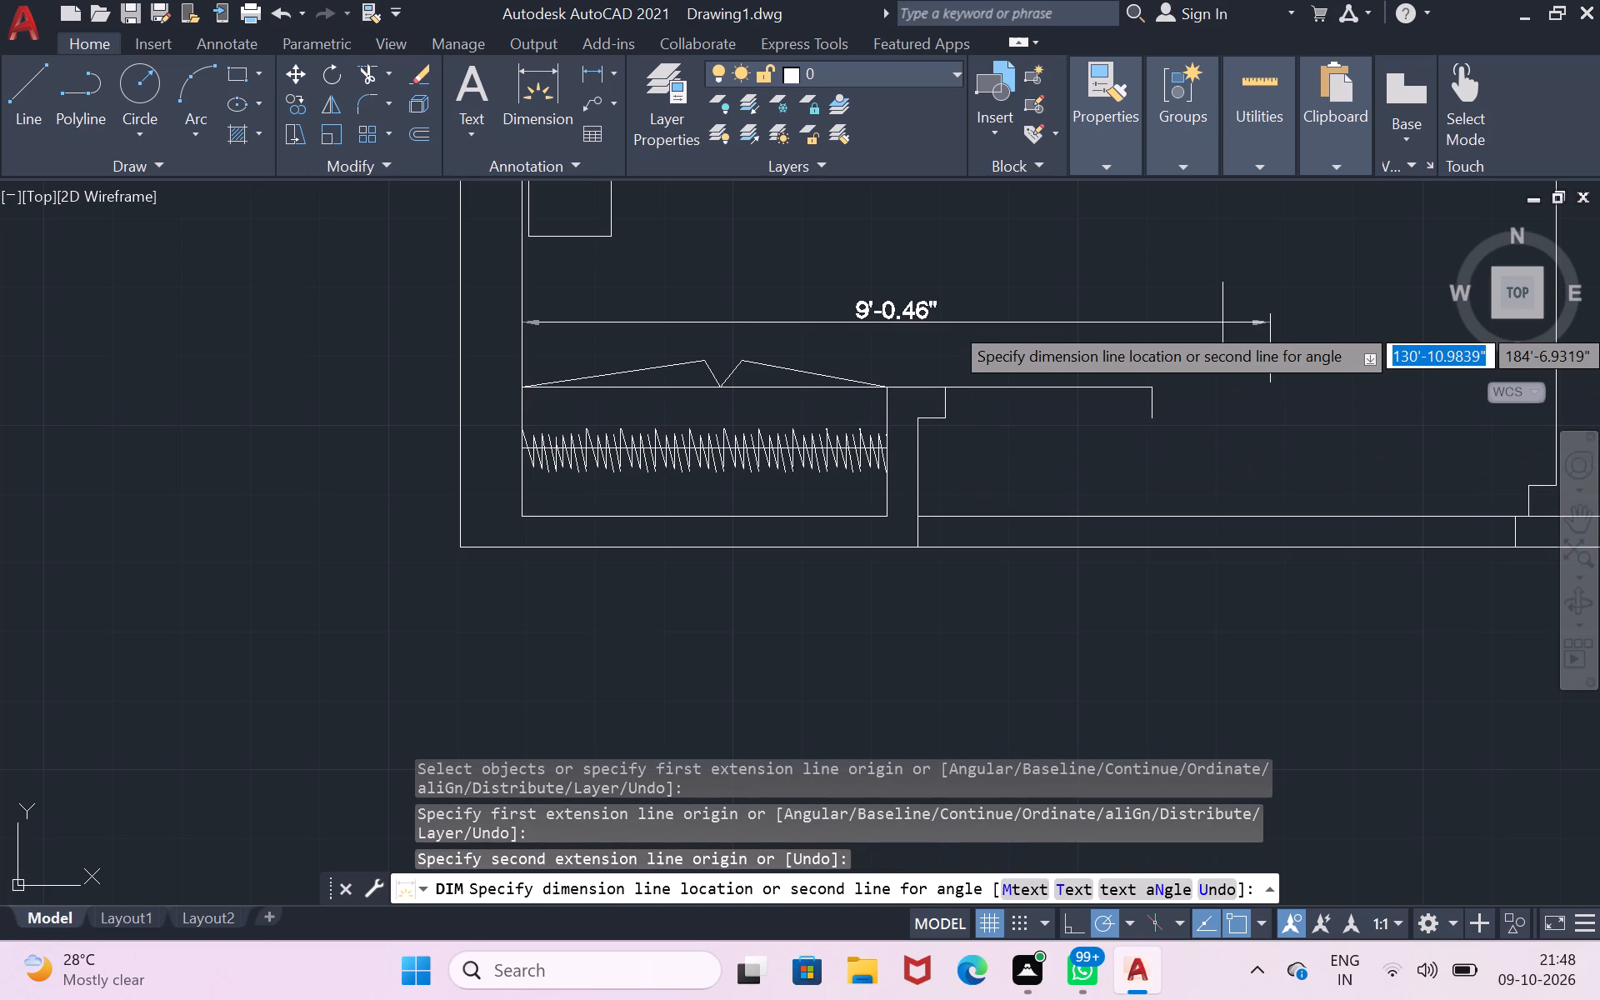
pyautogui.press('Escape')
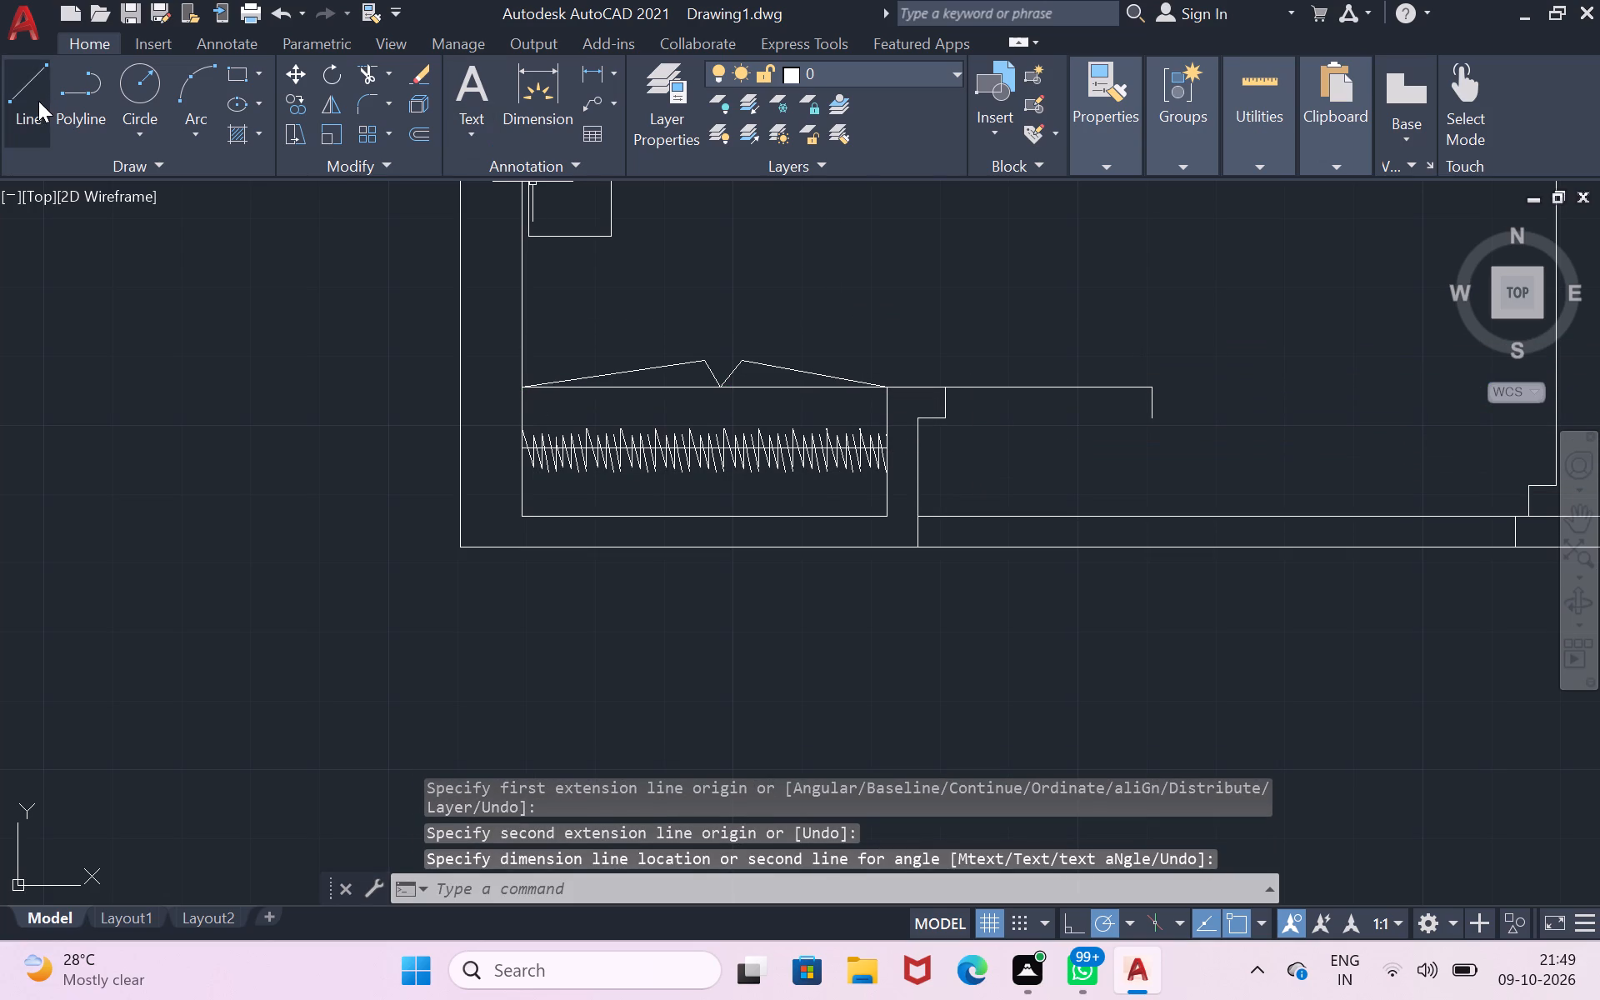
# Draw a line from the wardrobe front's west end 9'9" east and straight south to the outer south wall line.
pyautogui.click(38, 101)
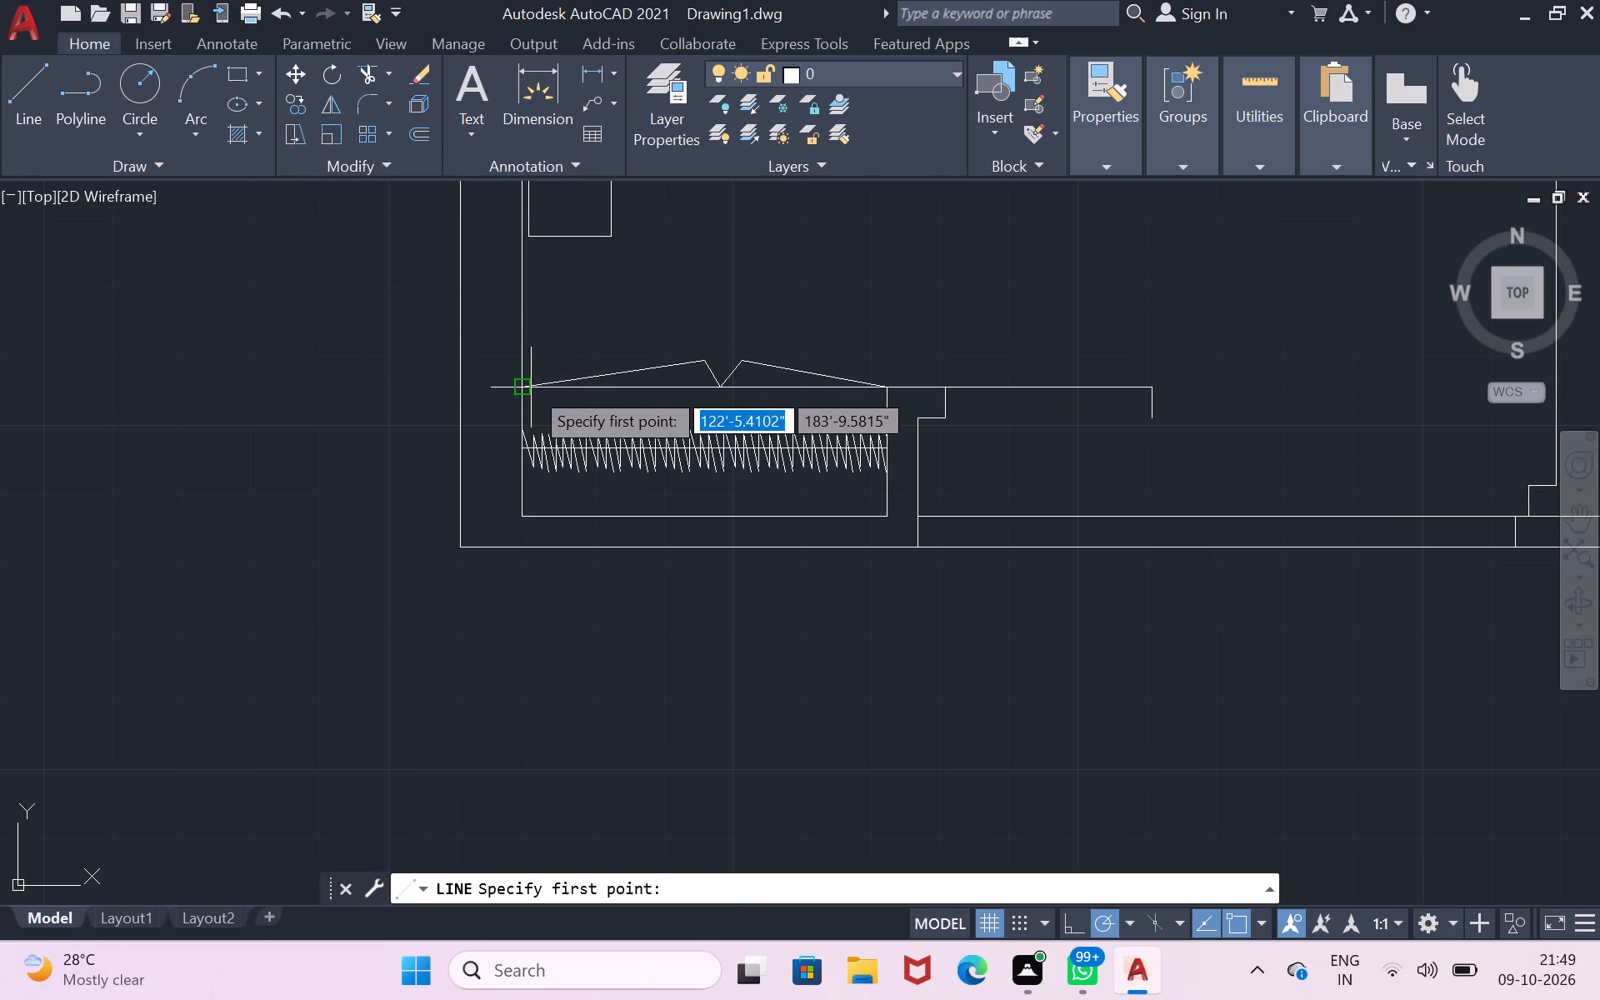
pyautogui.click(526, 387)
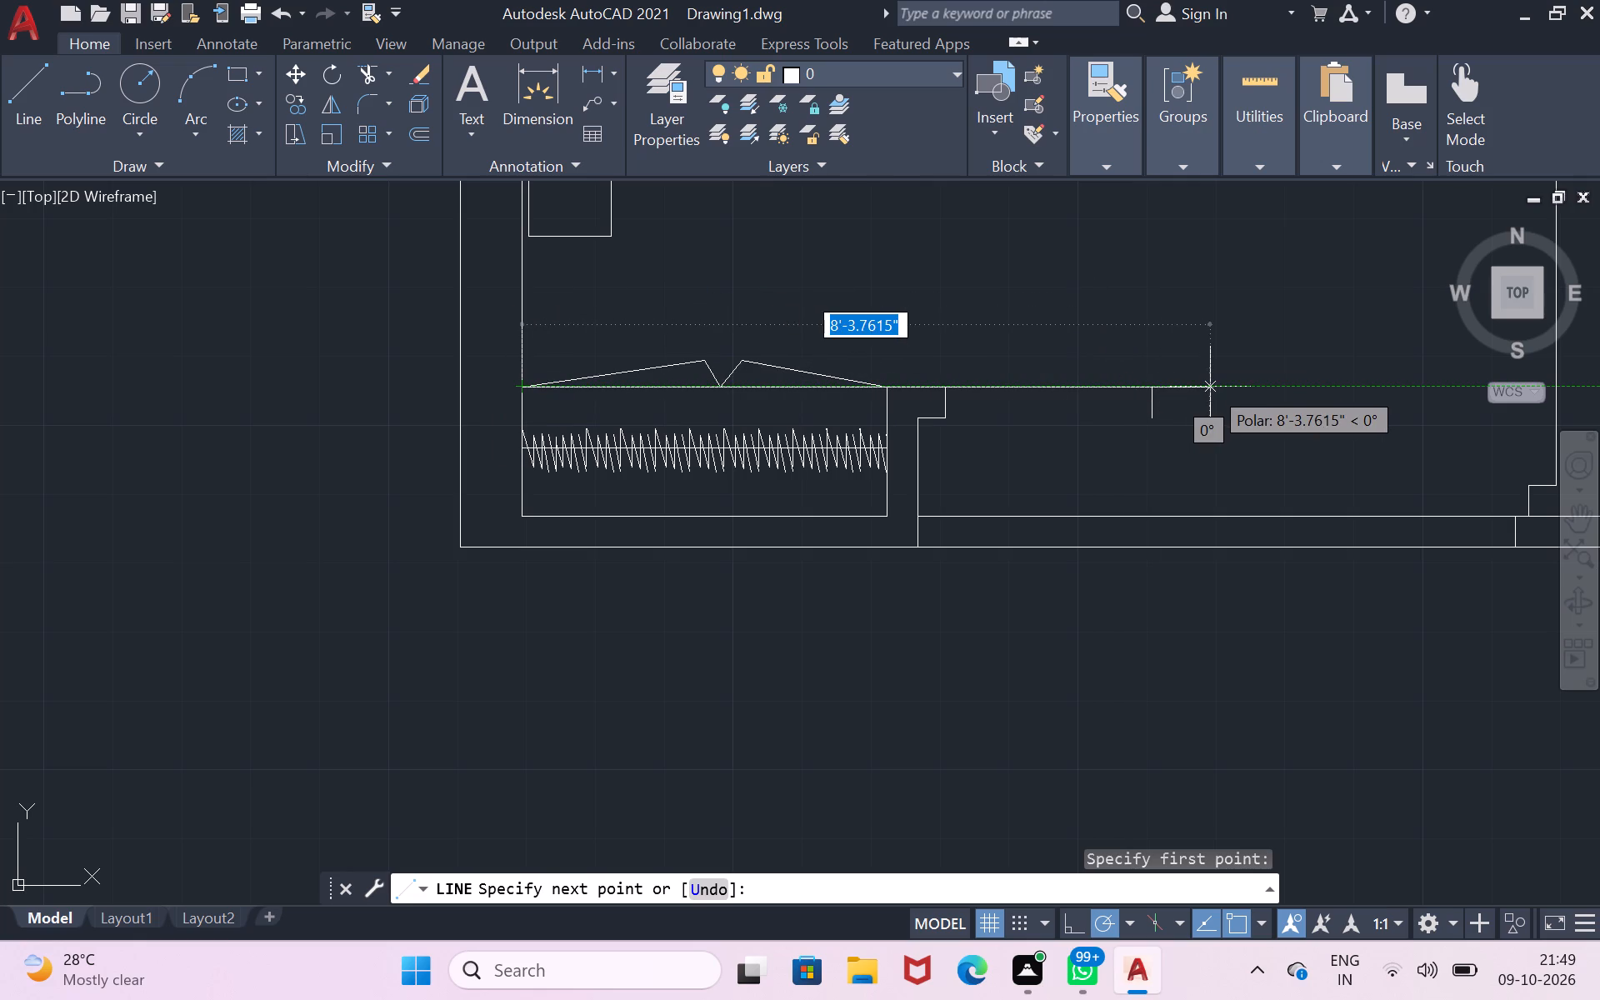
pyautogui.write("9'9")
pyautogui.hotkey('shift', '"')
pyautogui.press('Return')
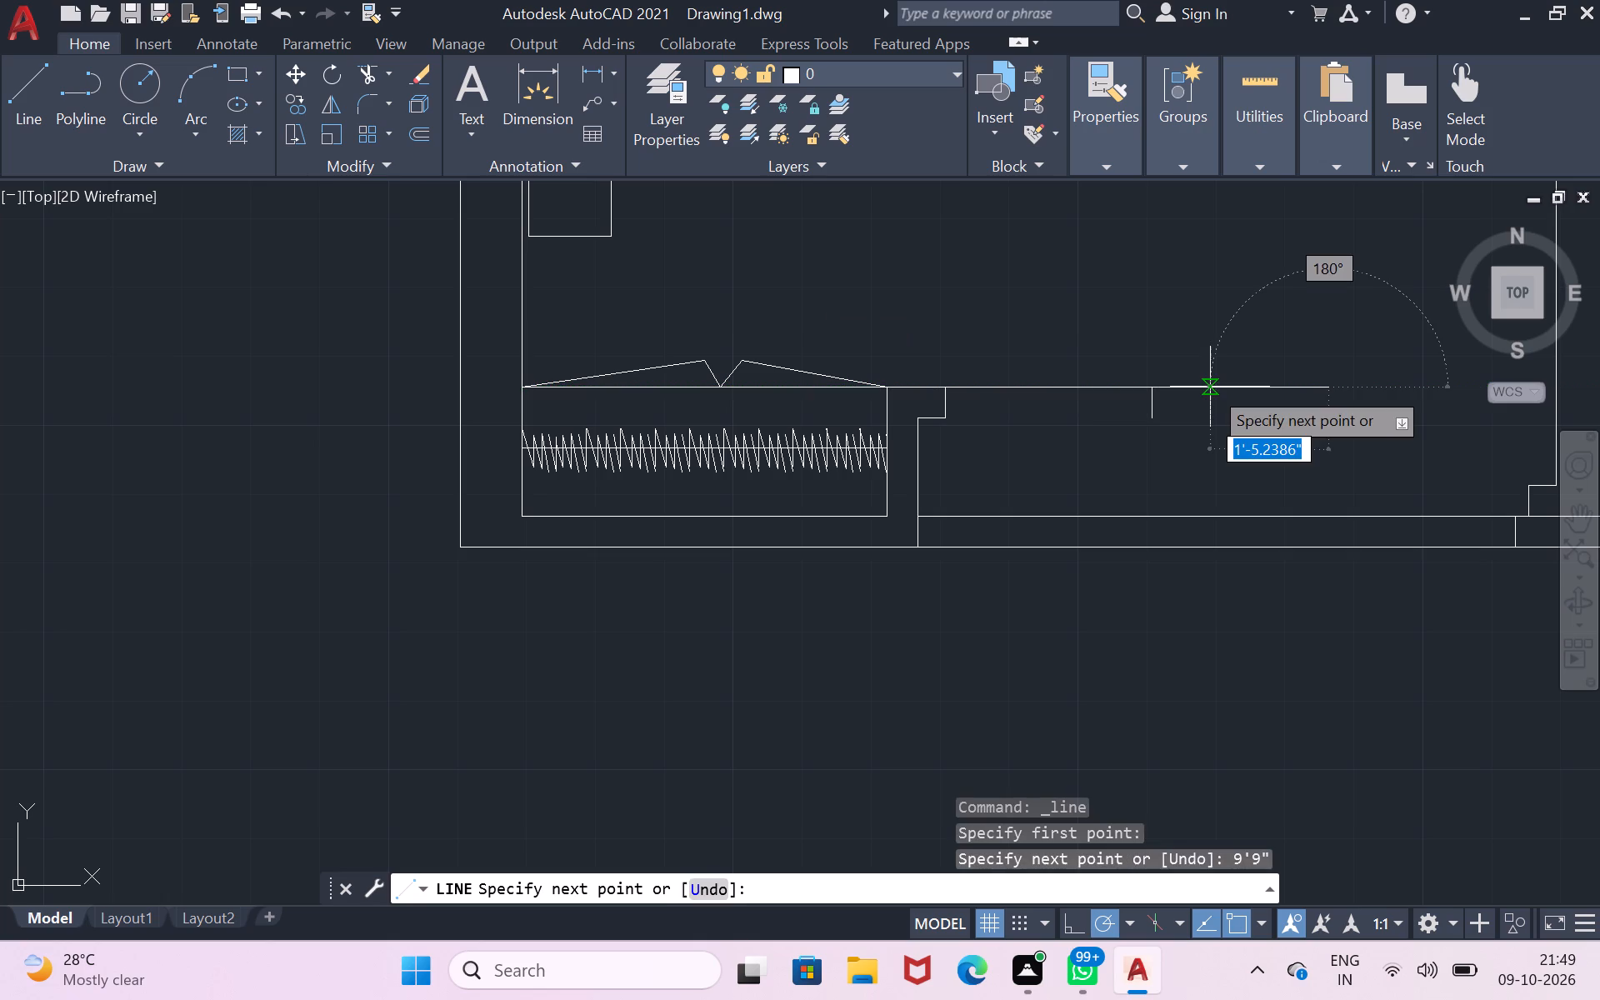
pyautogui.click(1323, 551)
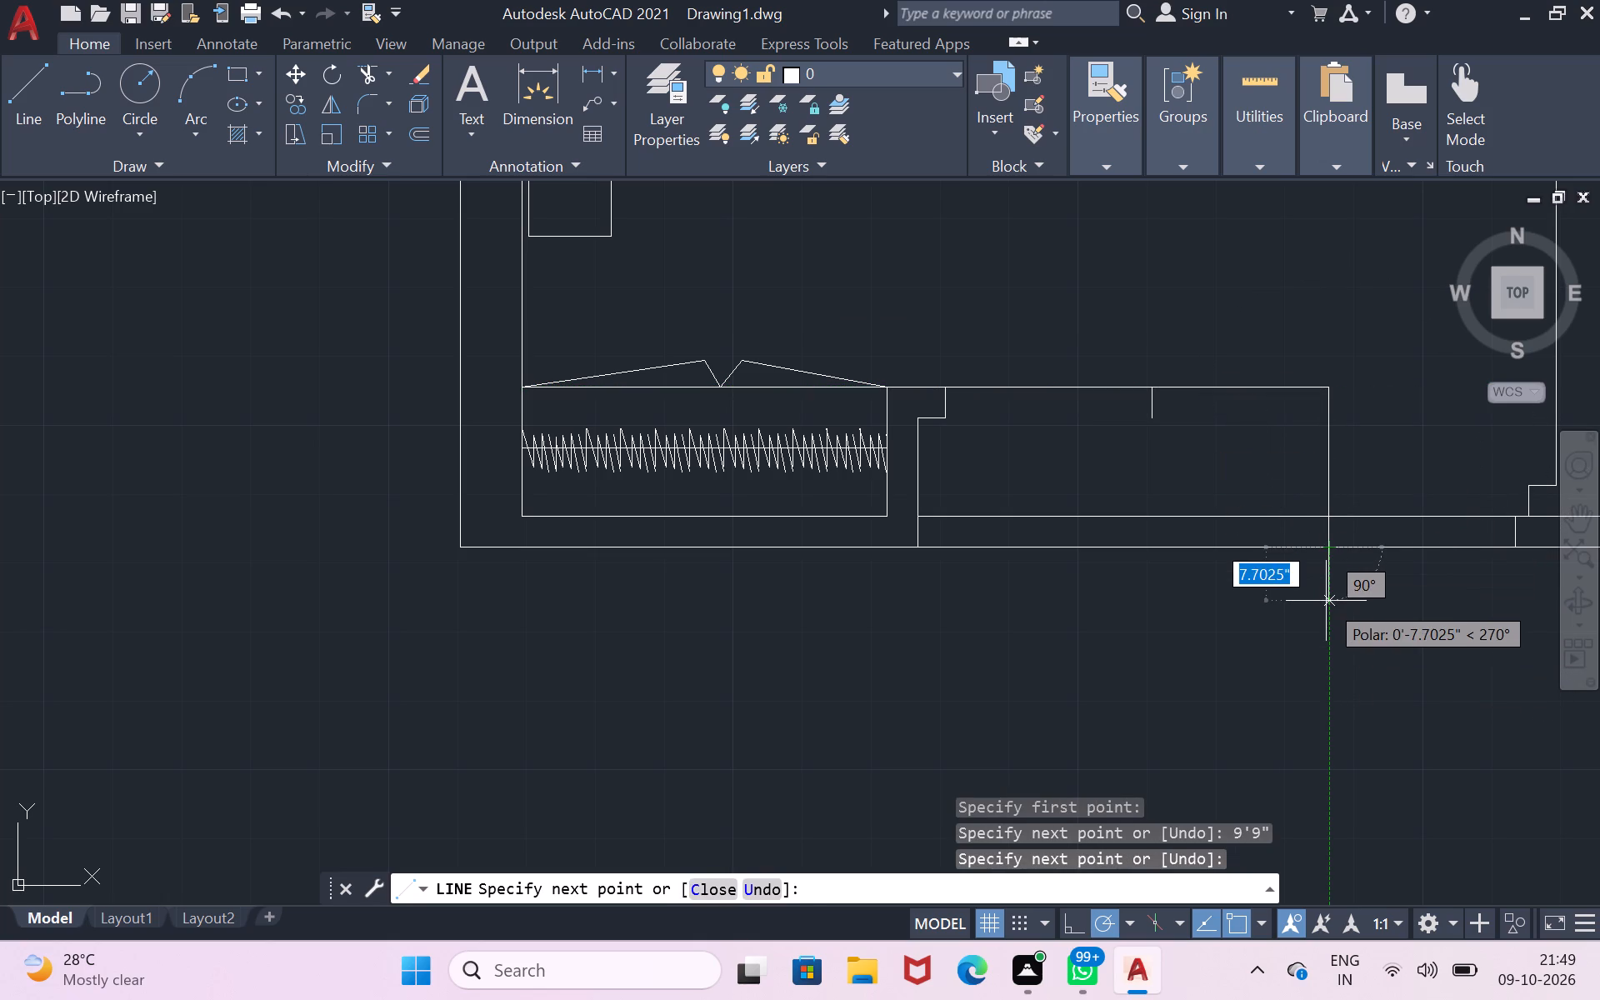
pyautogui.press('Return')
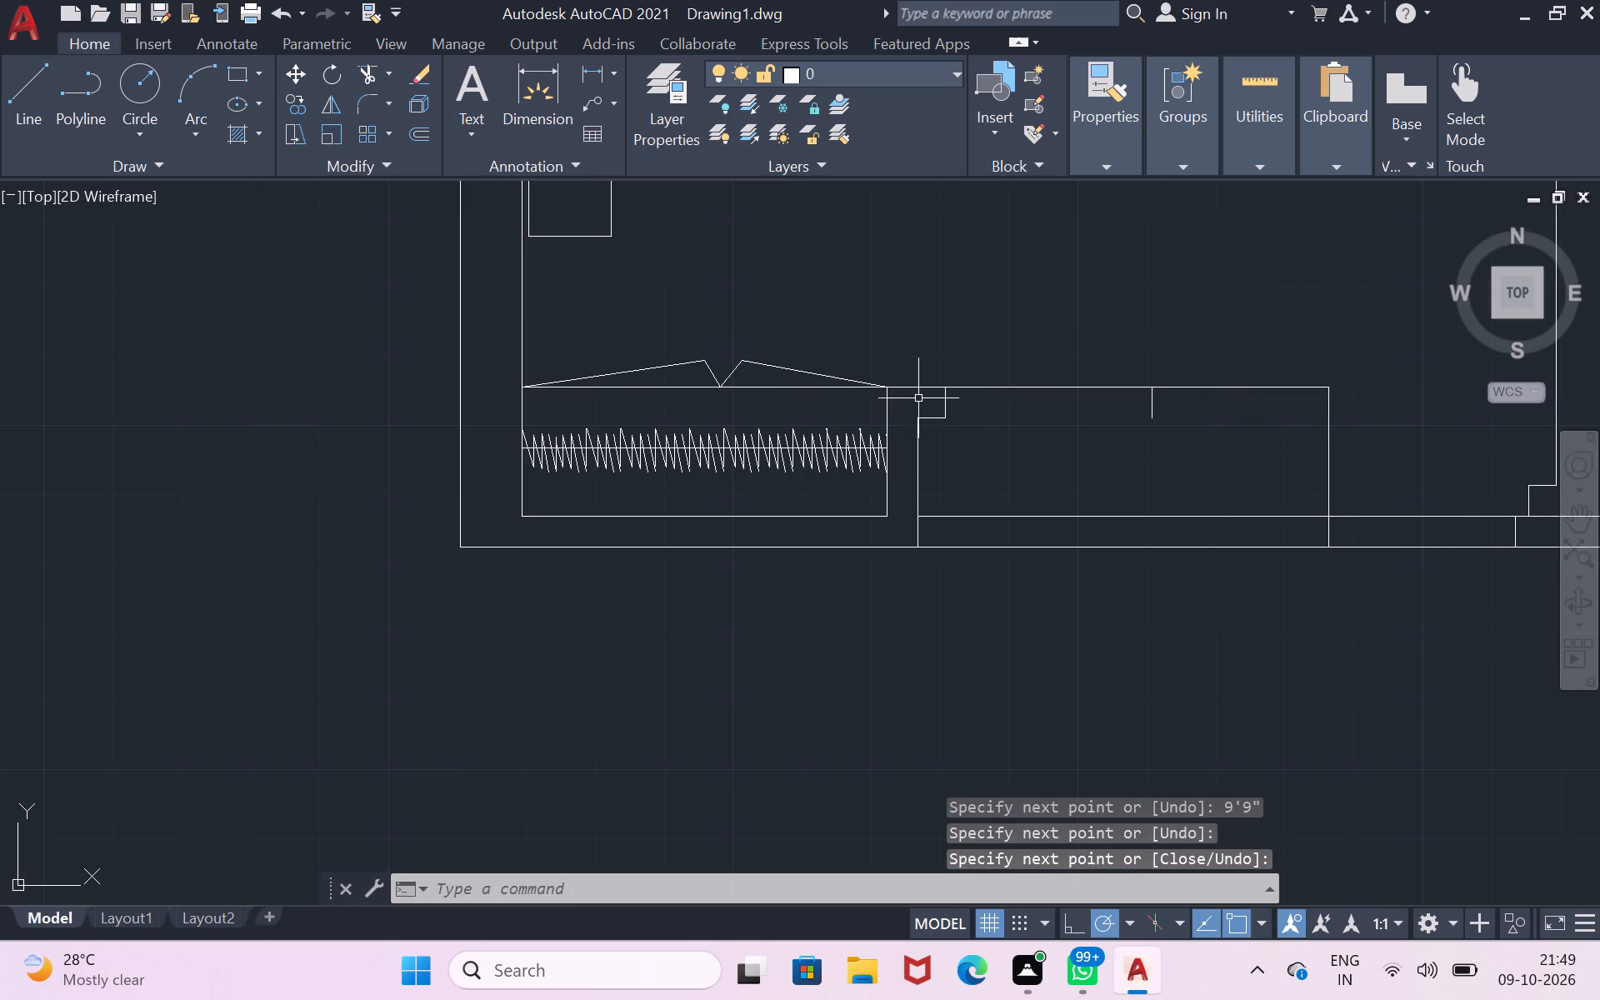
# Trim the overlapping line pieces along the wardrobe front and short wall, and clear the line across the door opening between its jambs.
pyautogui.click(365, 74)
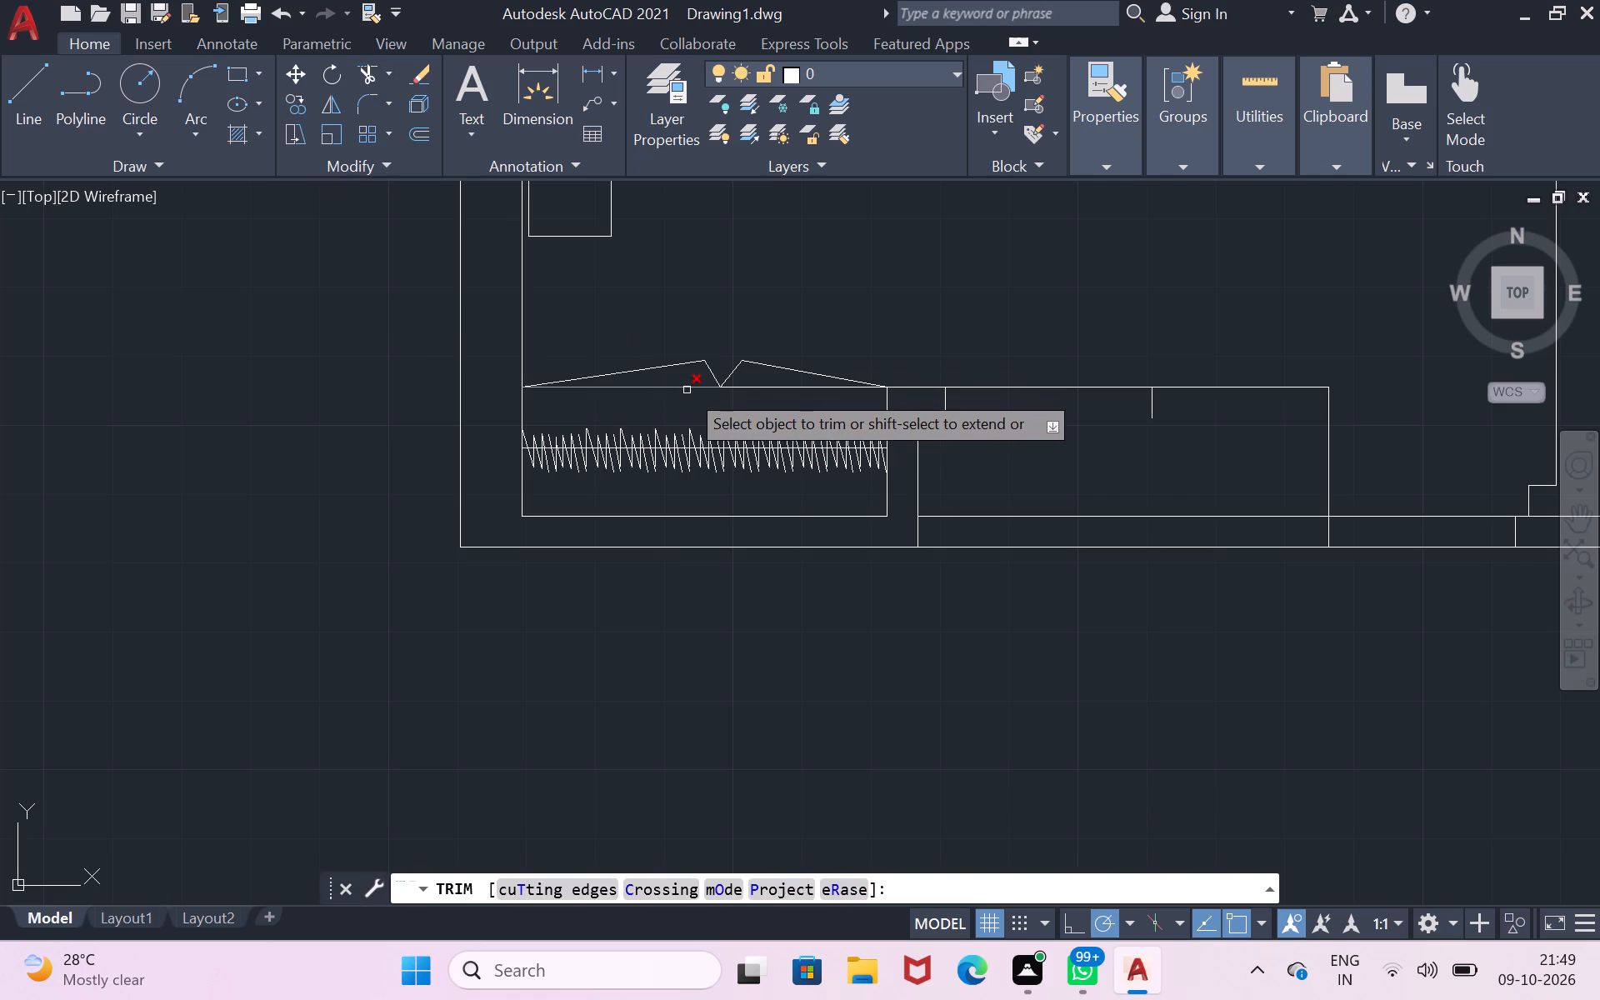
pyautogui.click(687, 390)
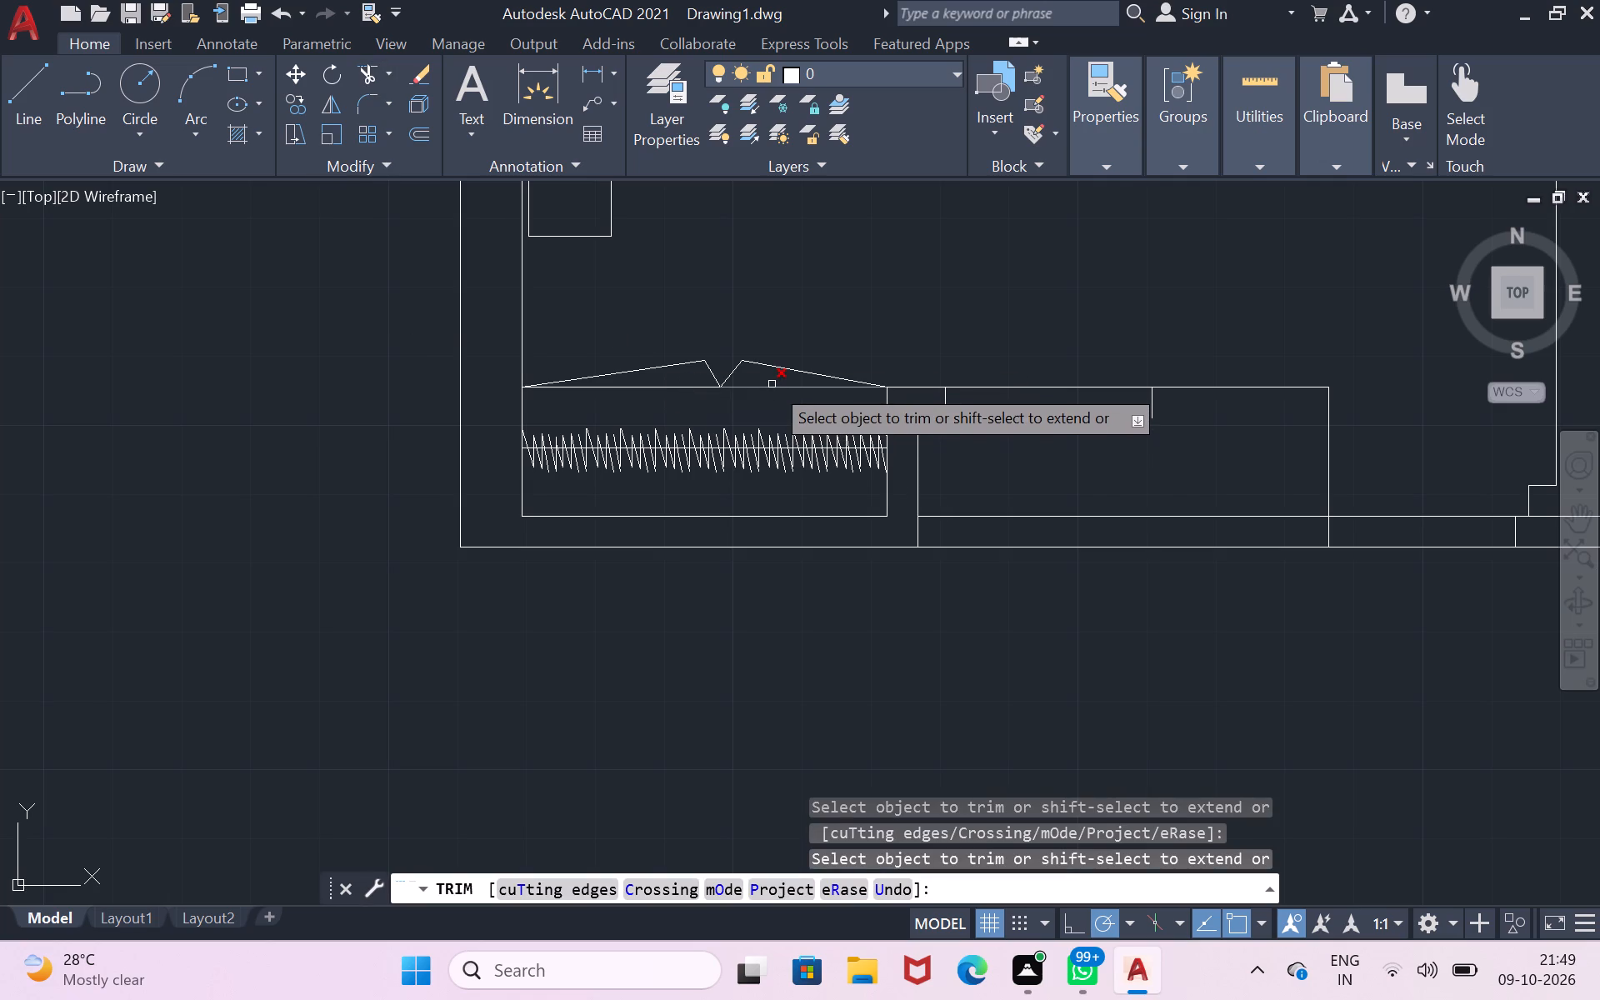
pyautogui.click(772, 384)
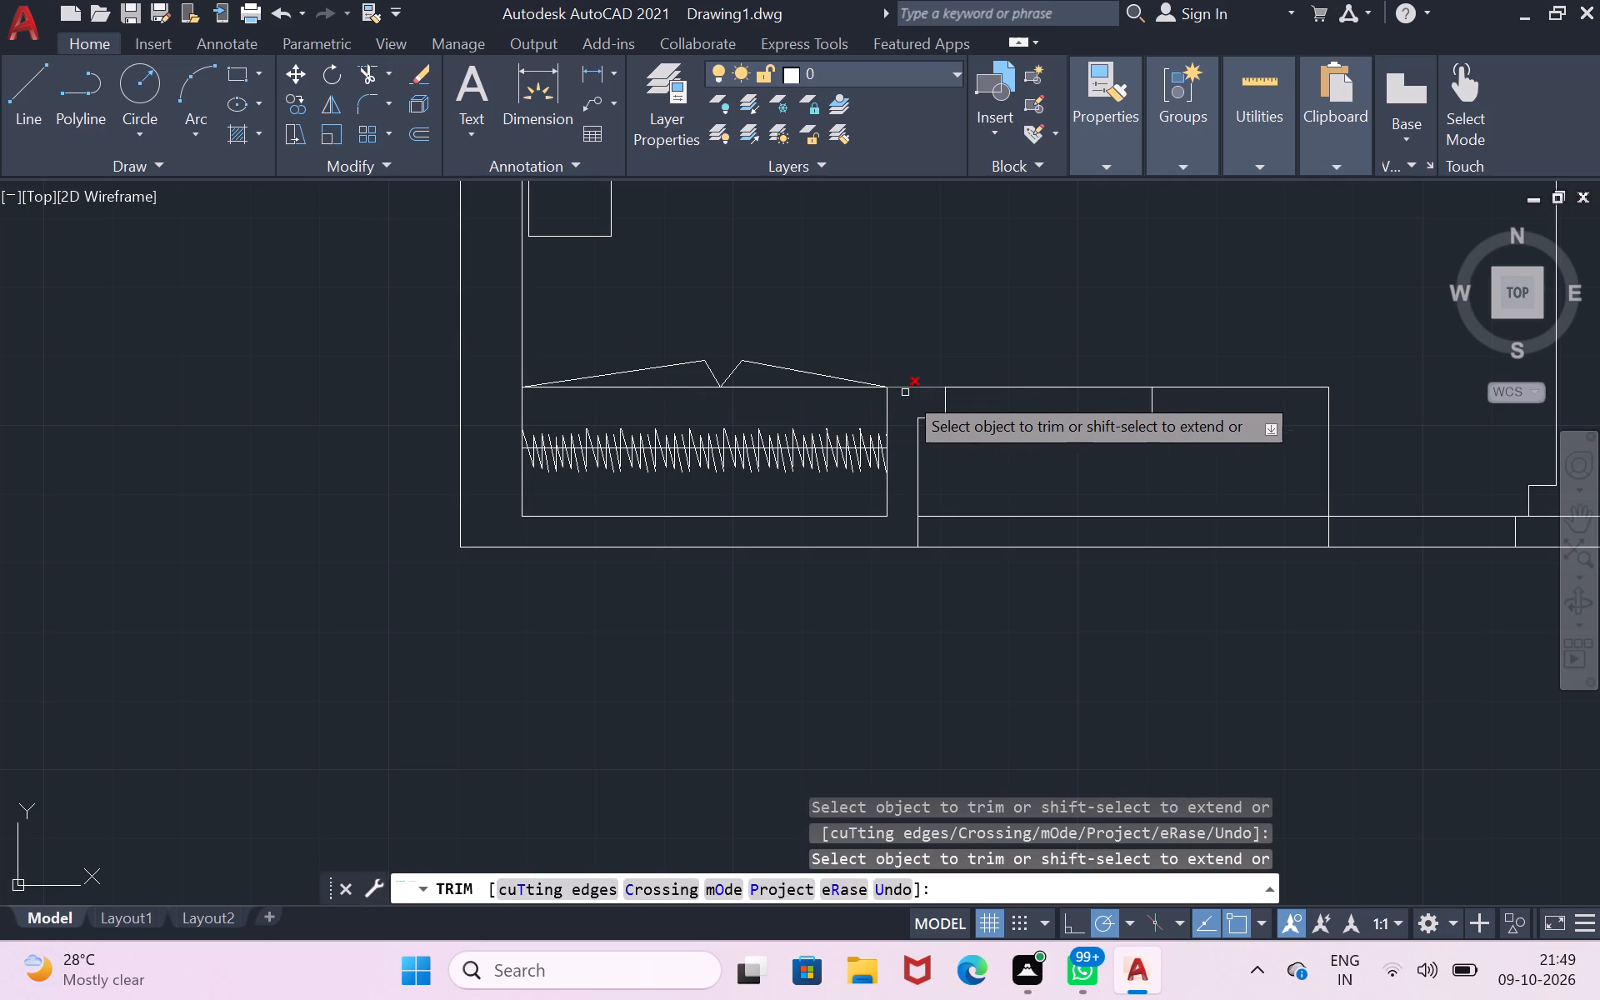
pyautogui.click(907, 387)
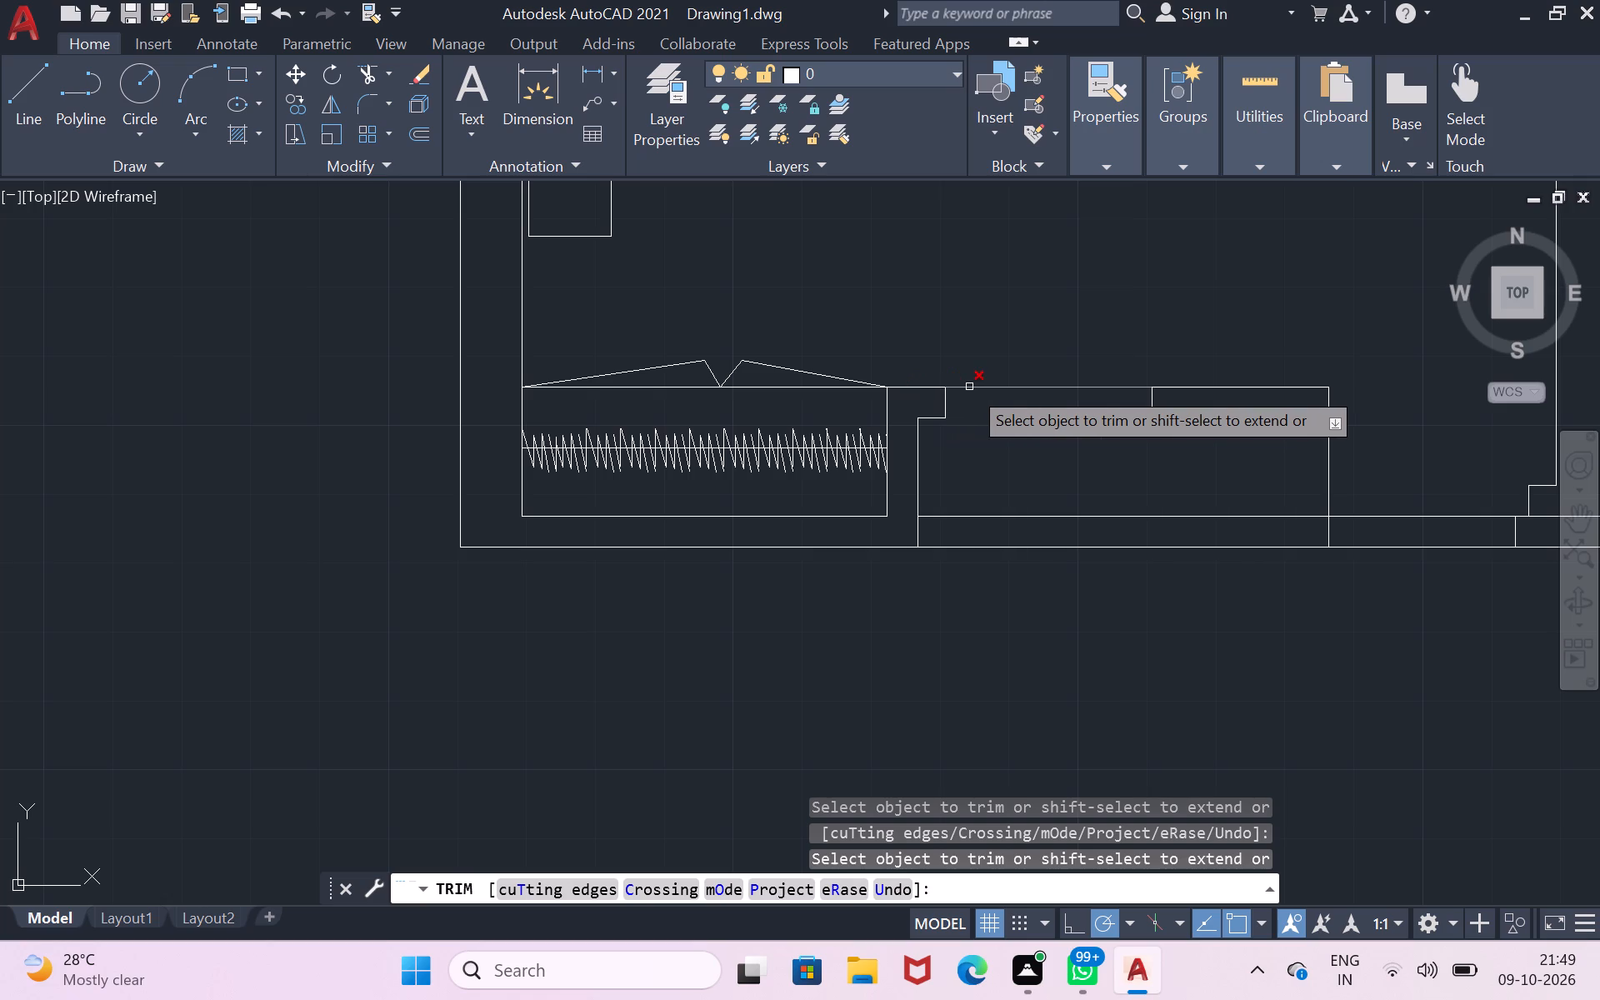
pyautogui.click(969, 387)
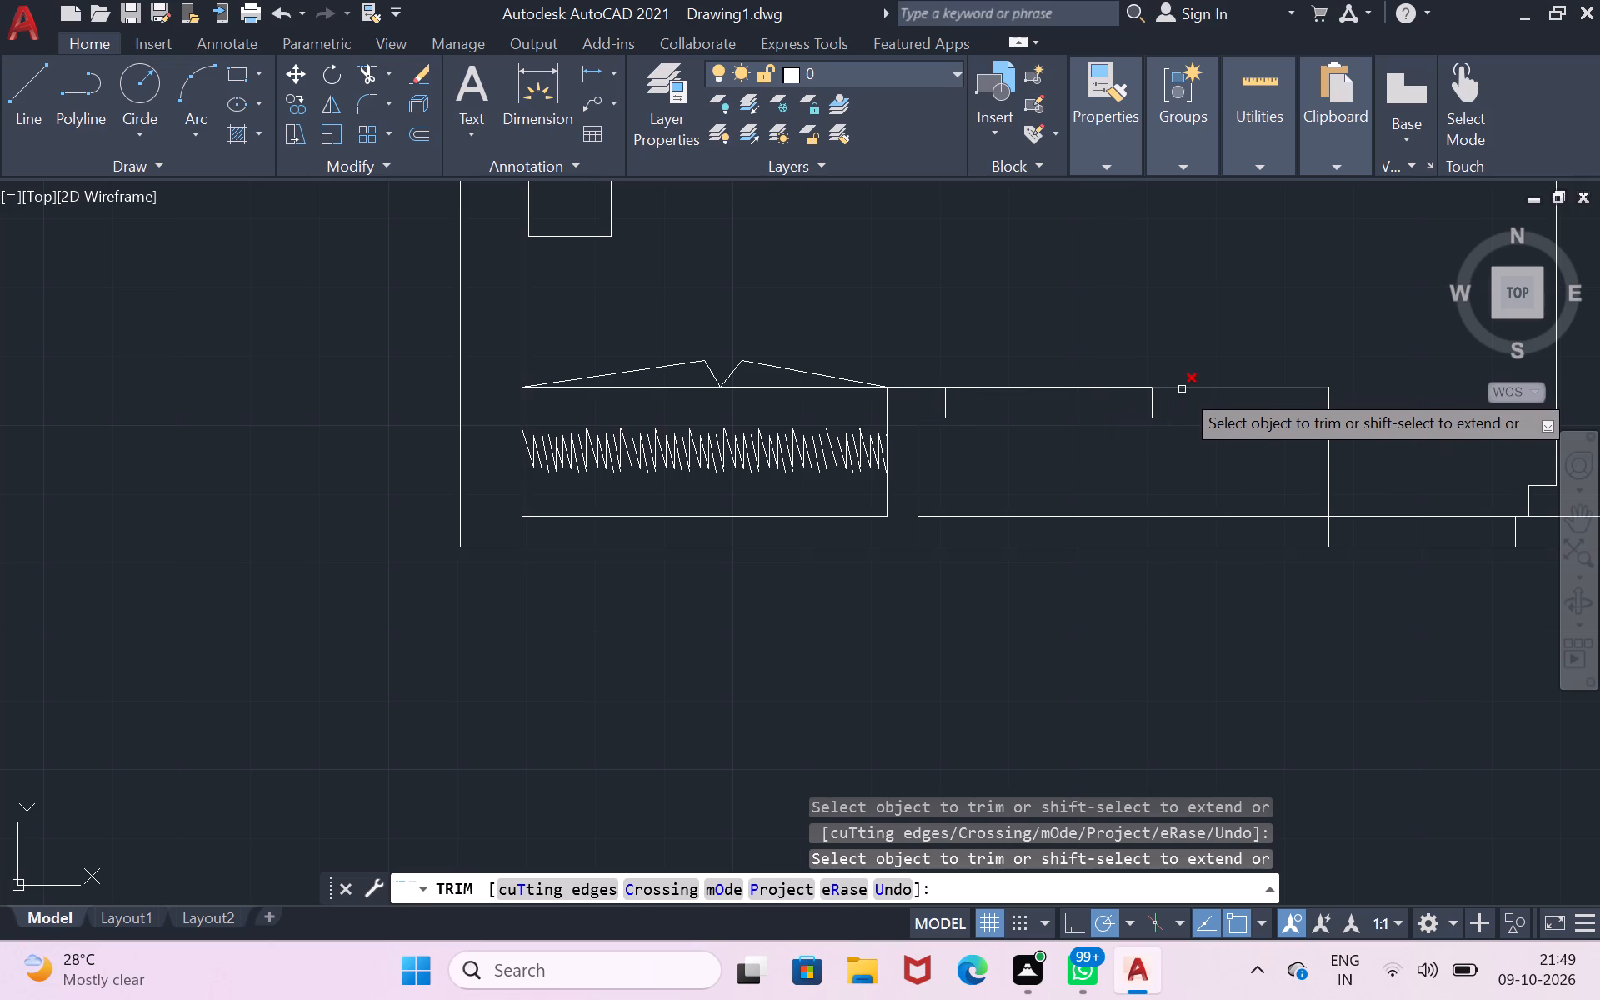
pyautogui.click(1108, 388)
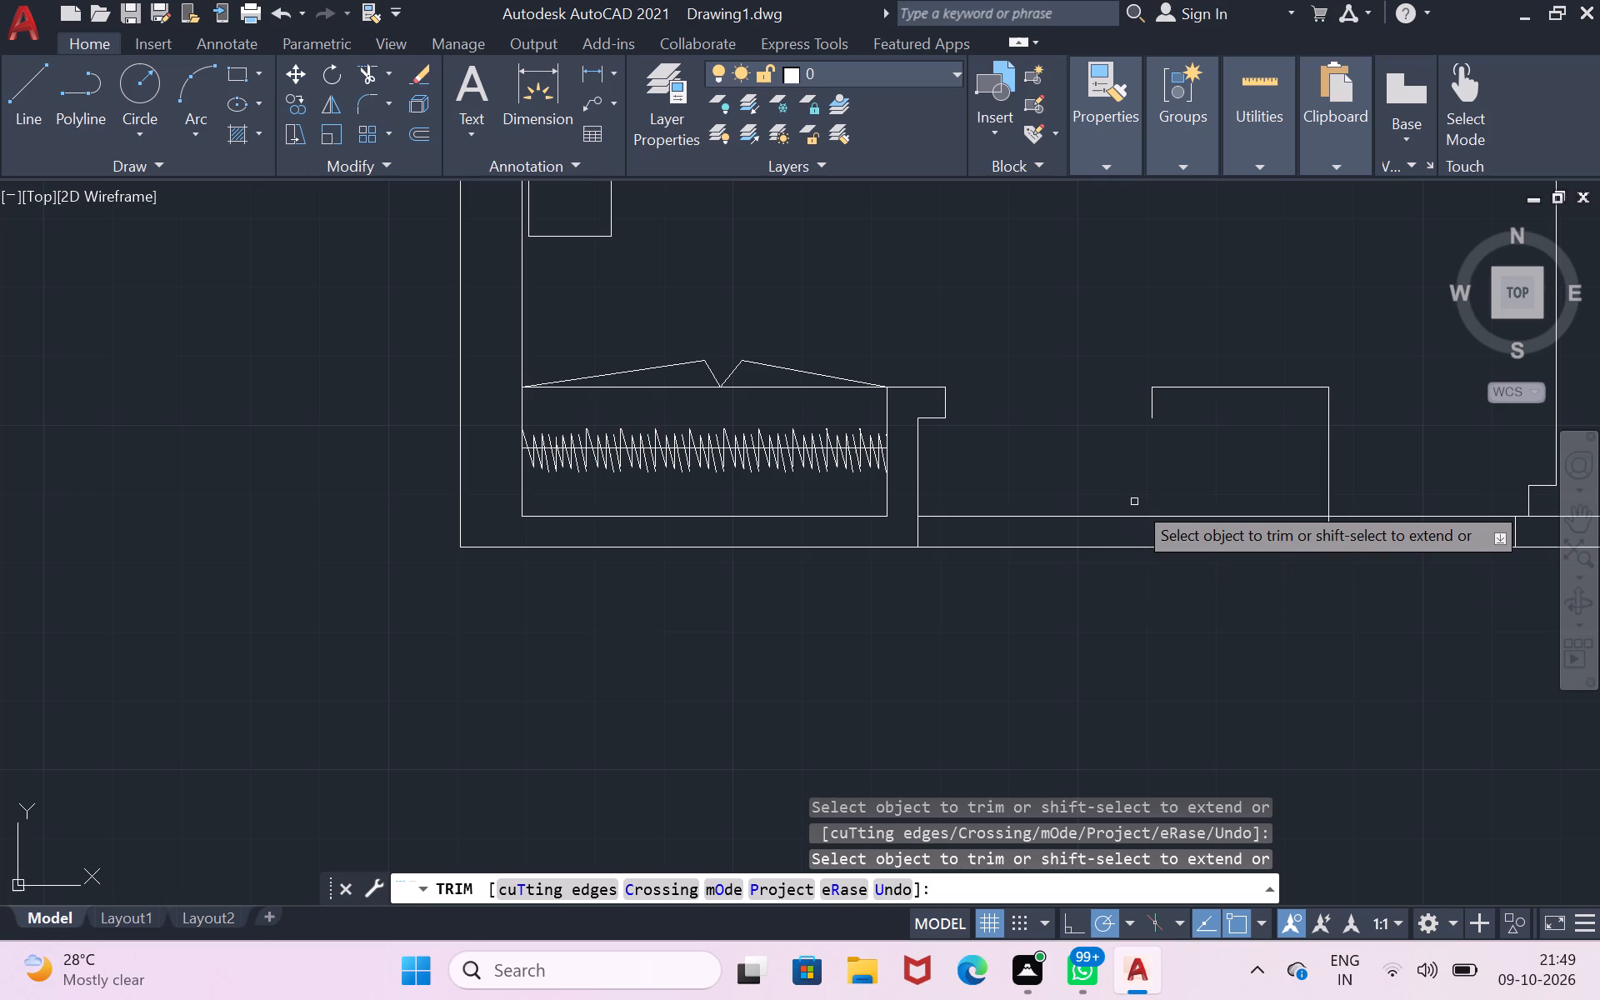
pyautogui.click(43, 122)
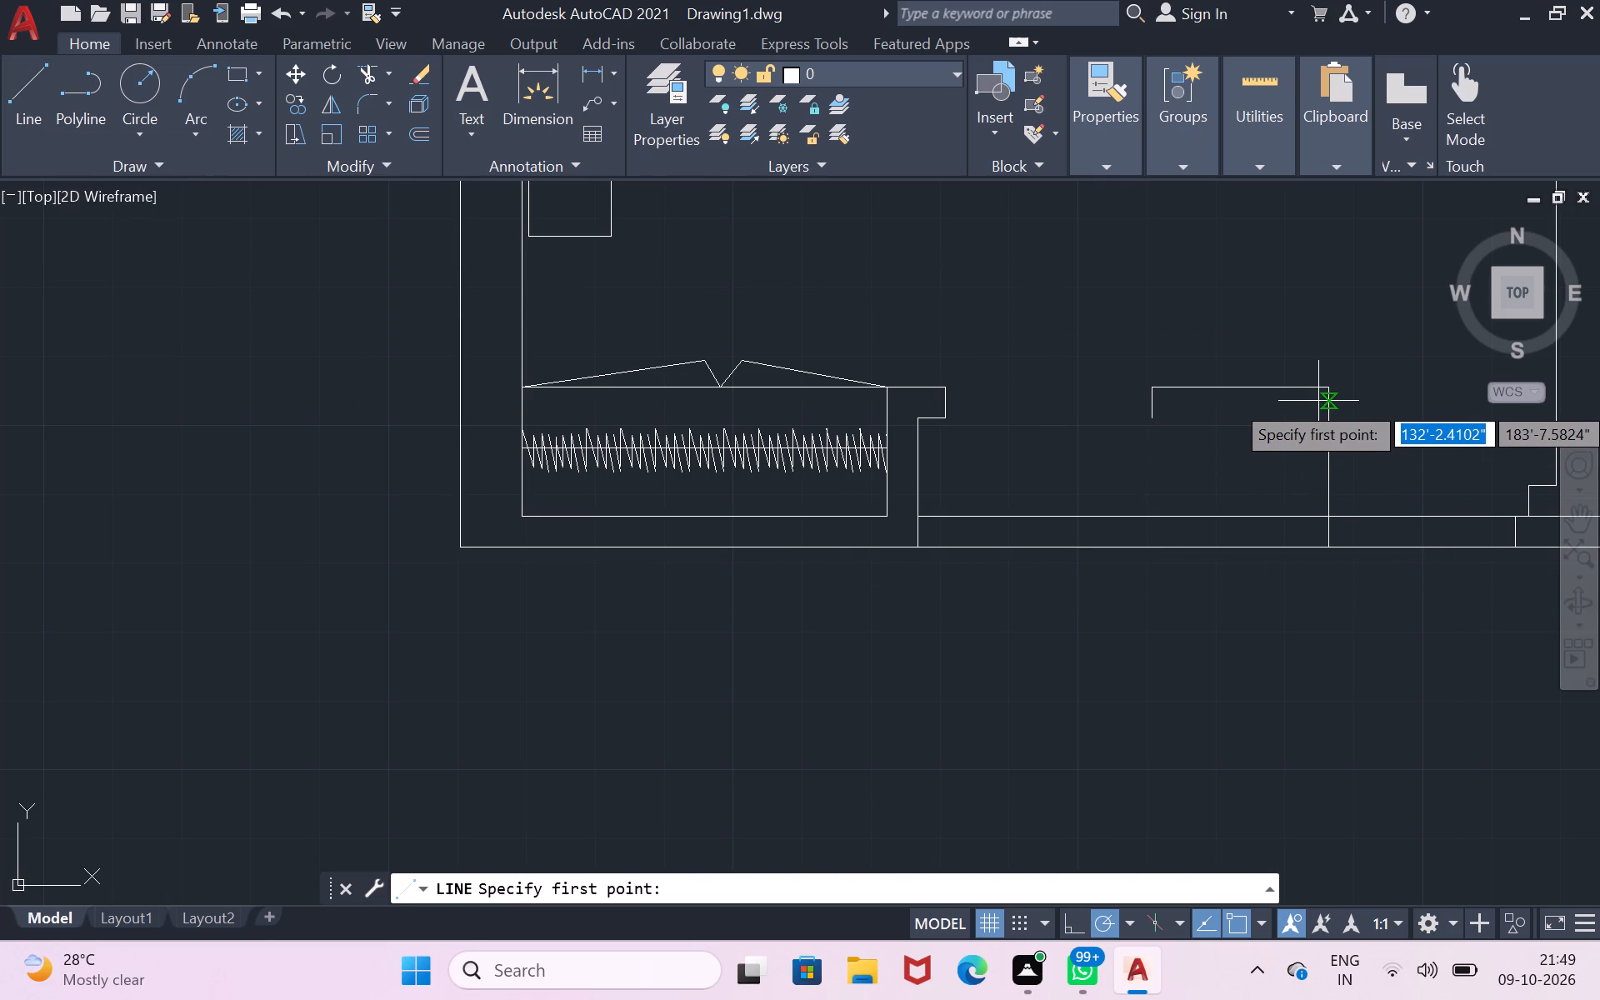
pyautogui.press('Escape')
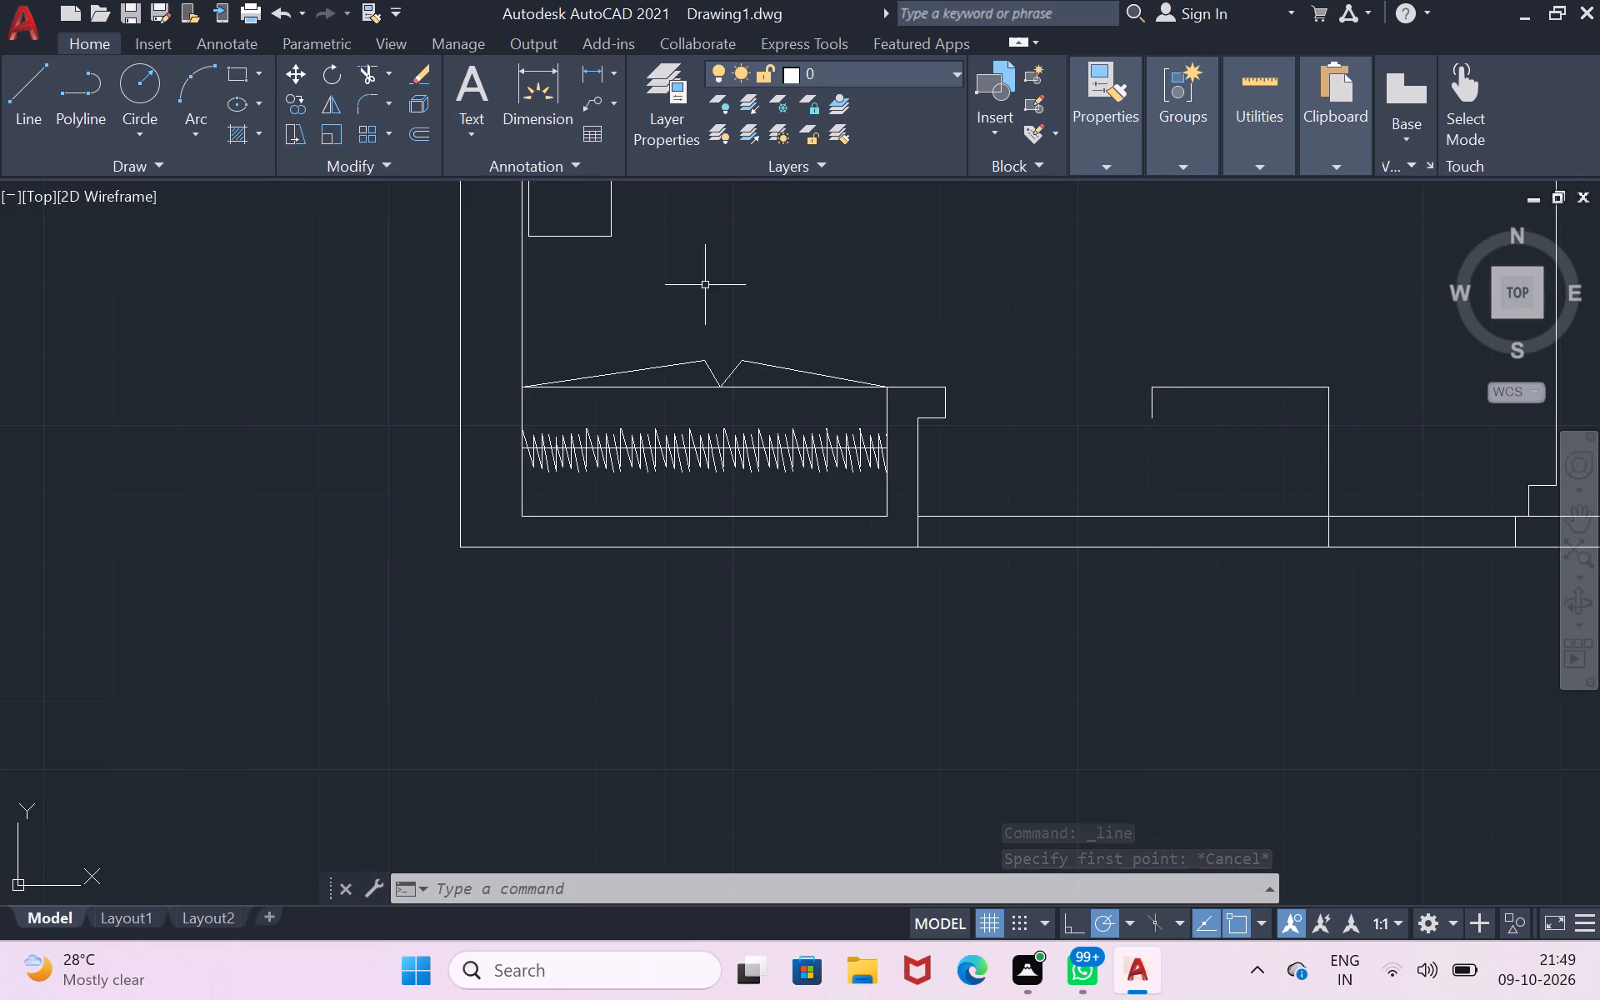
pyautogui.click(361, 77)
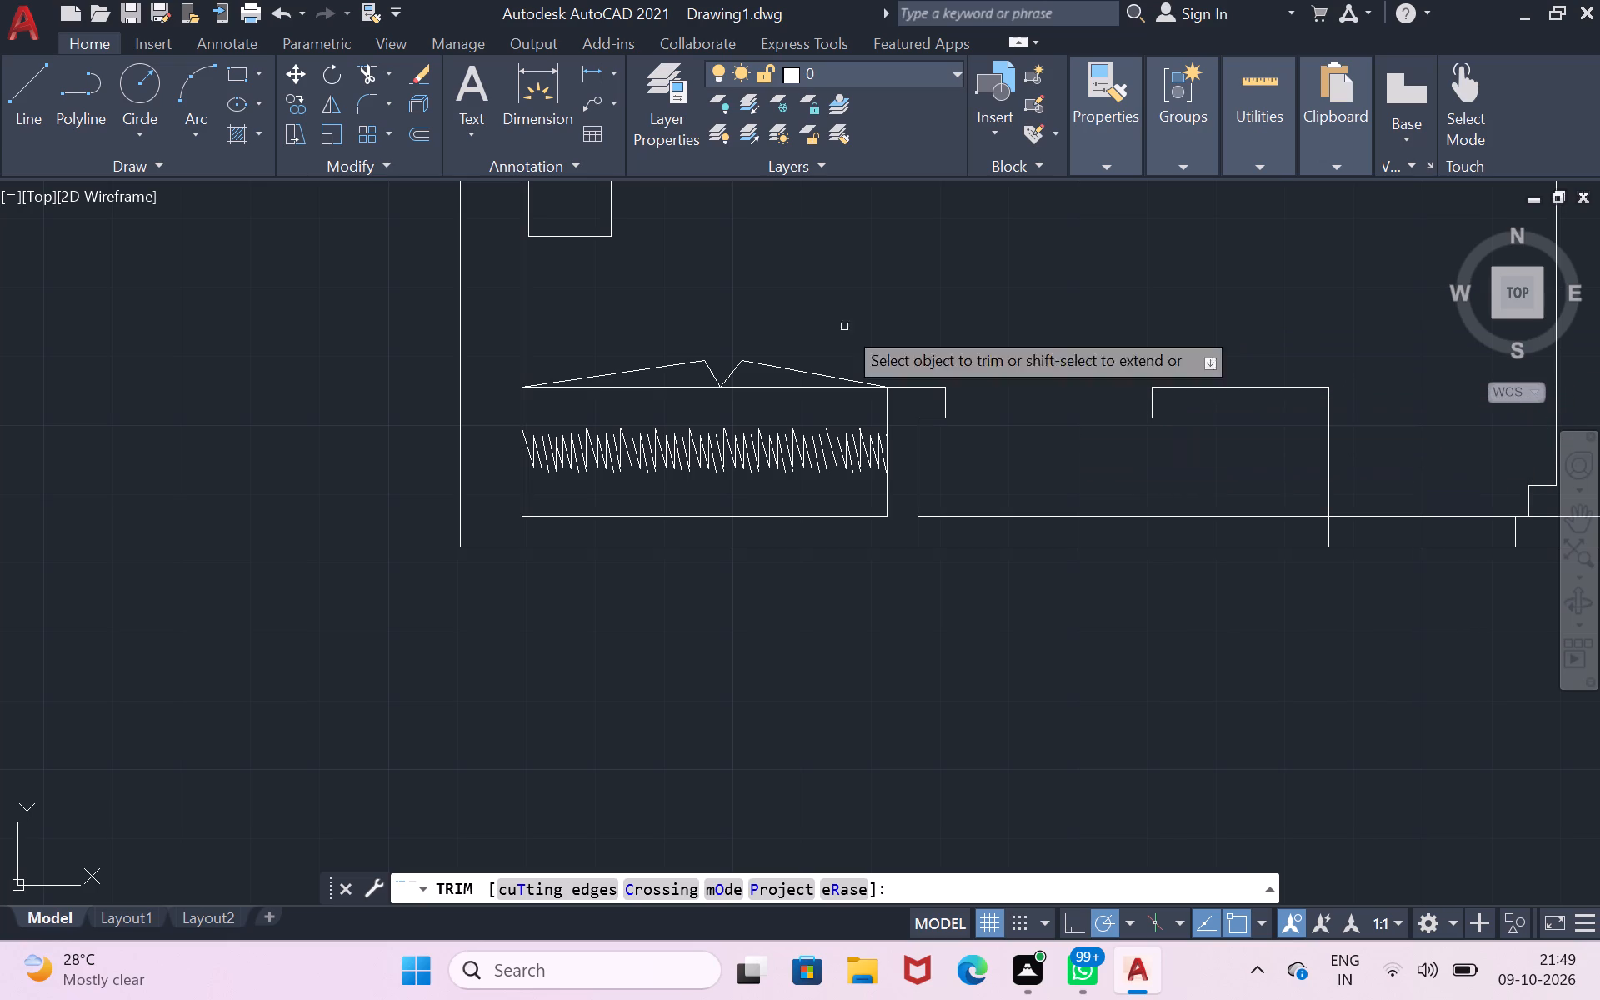
# Draw a 3' line east from the south corner of the opening's west jamb, across the opening.
pyautogui.click(22, 105)
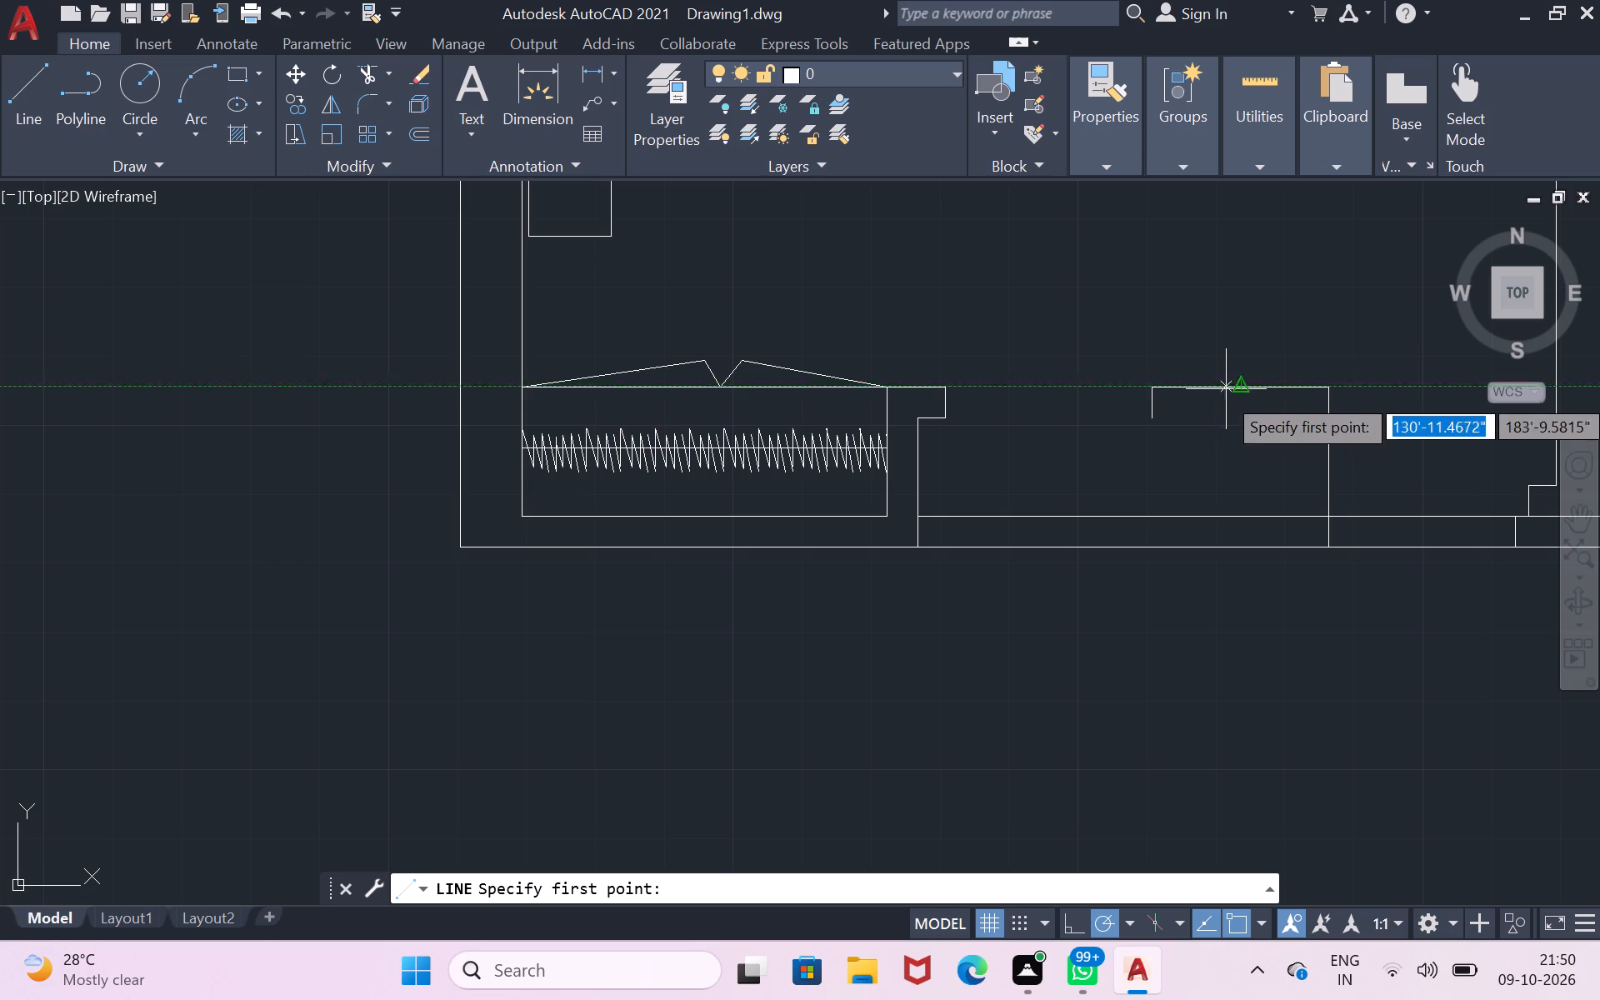
pyautogui.click(34, 117)
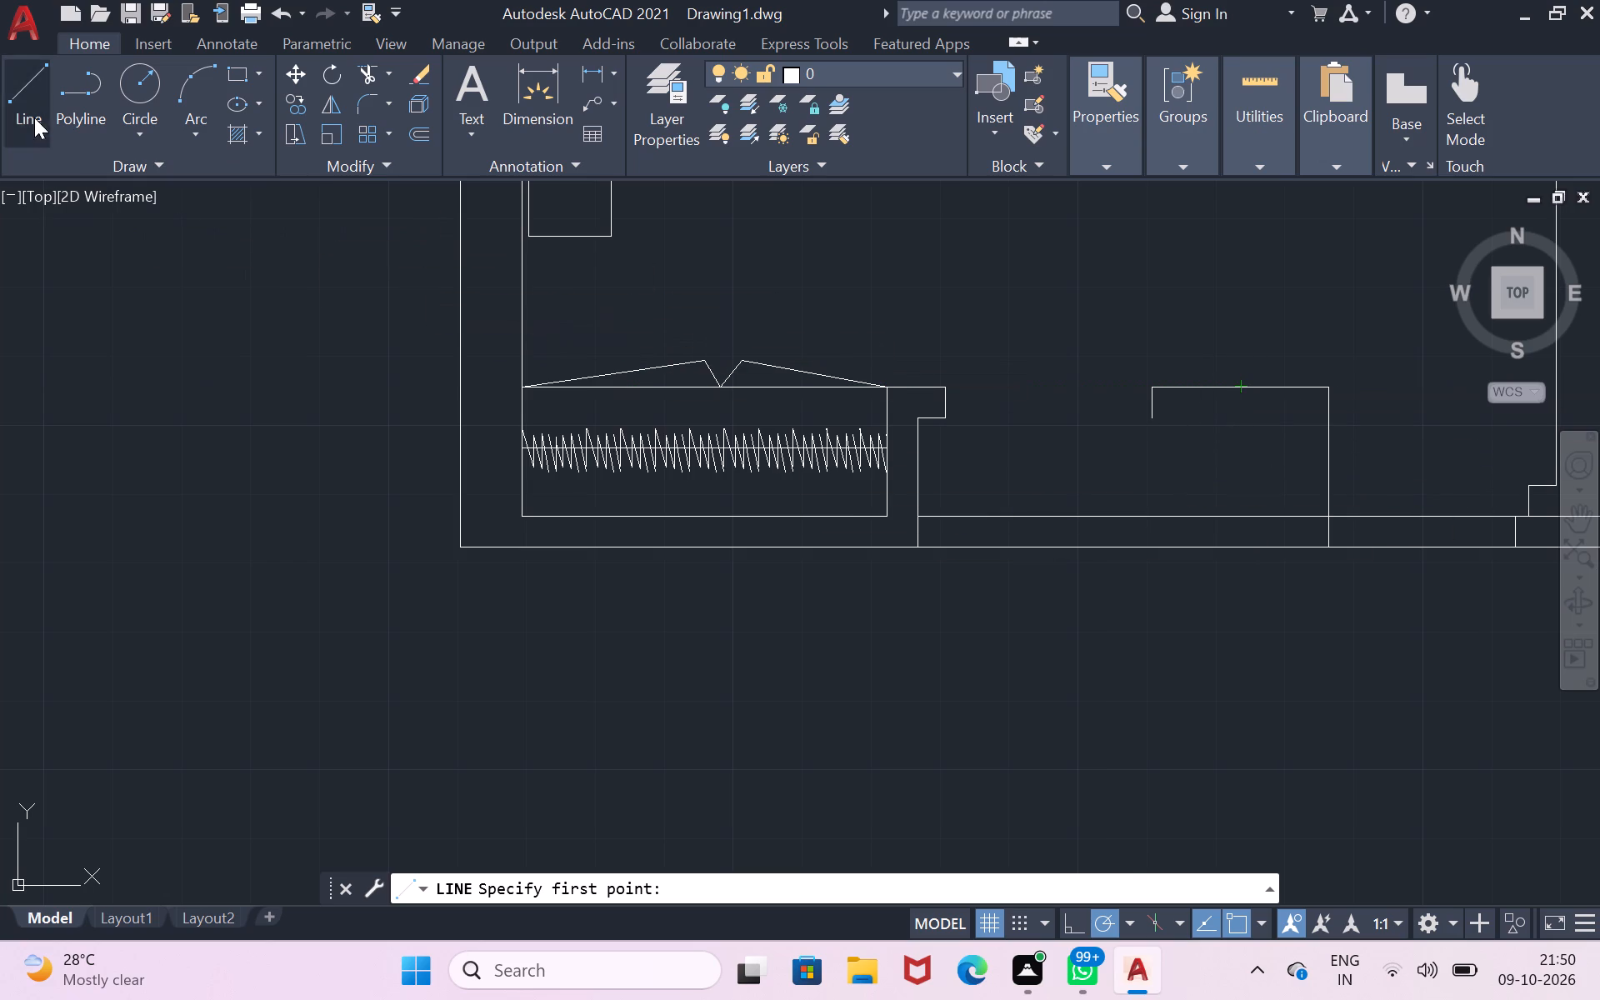
pyautogui.click(949, 419)
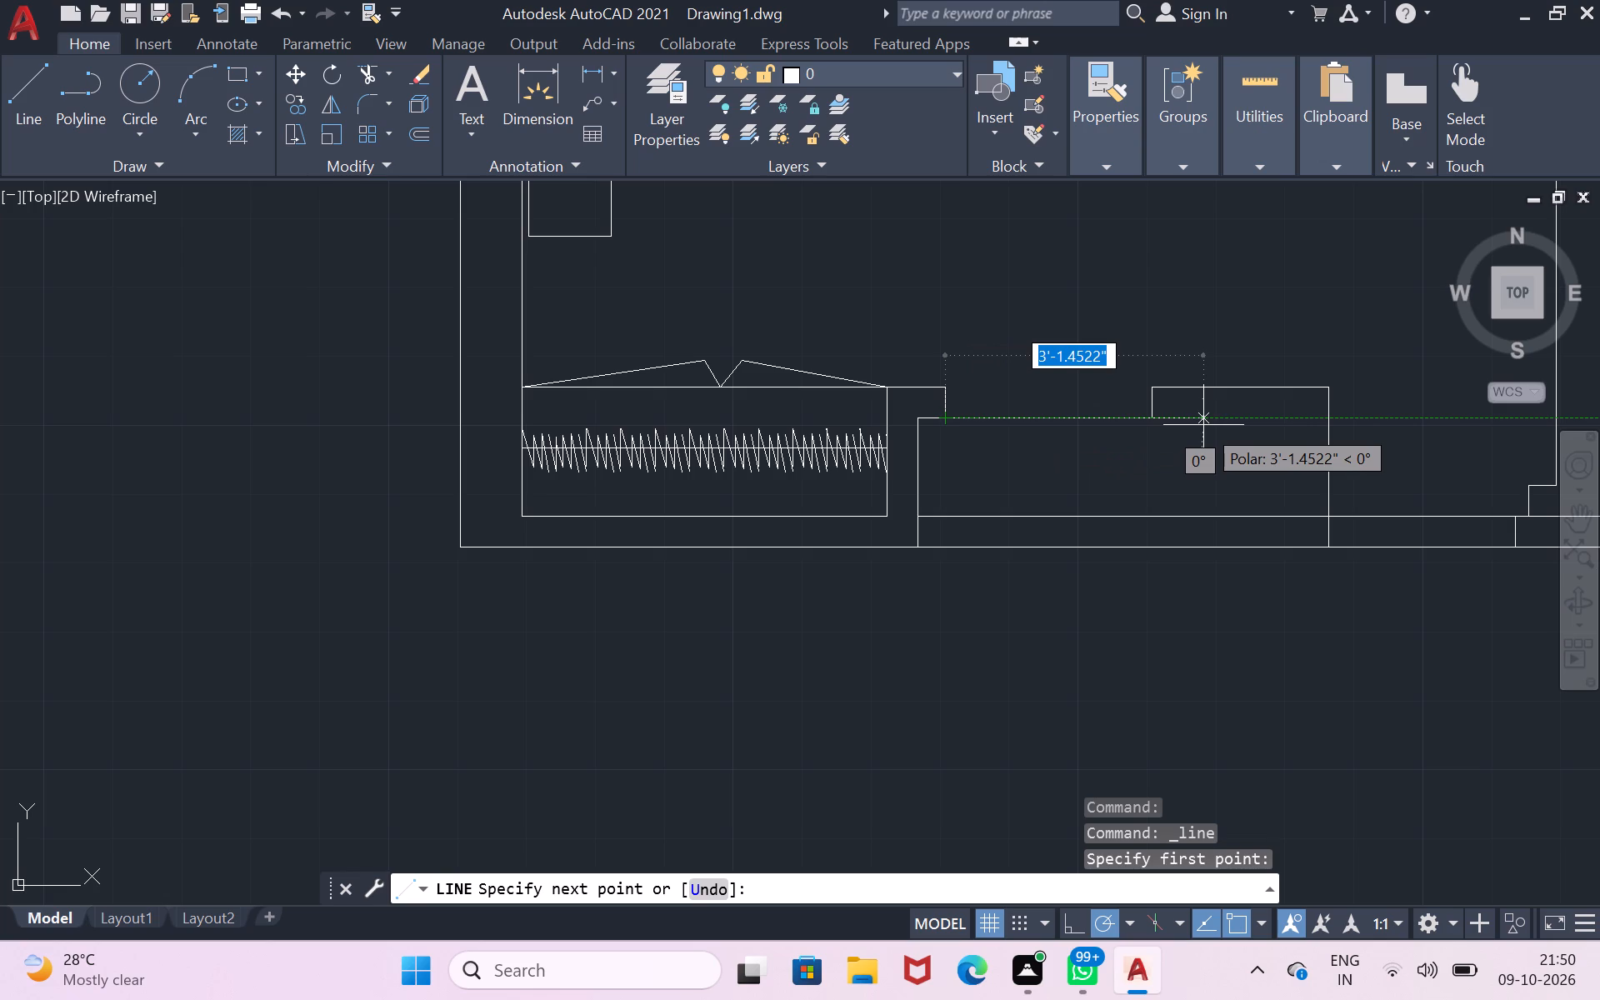
pyautogui.write("3'")
pyautogui.press('Return')
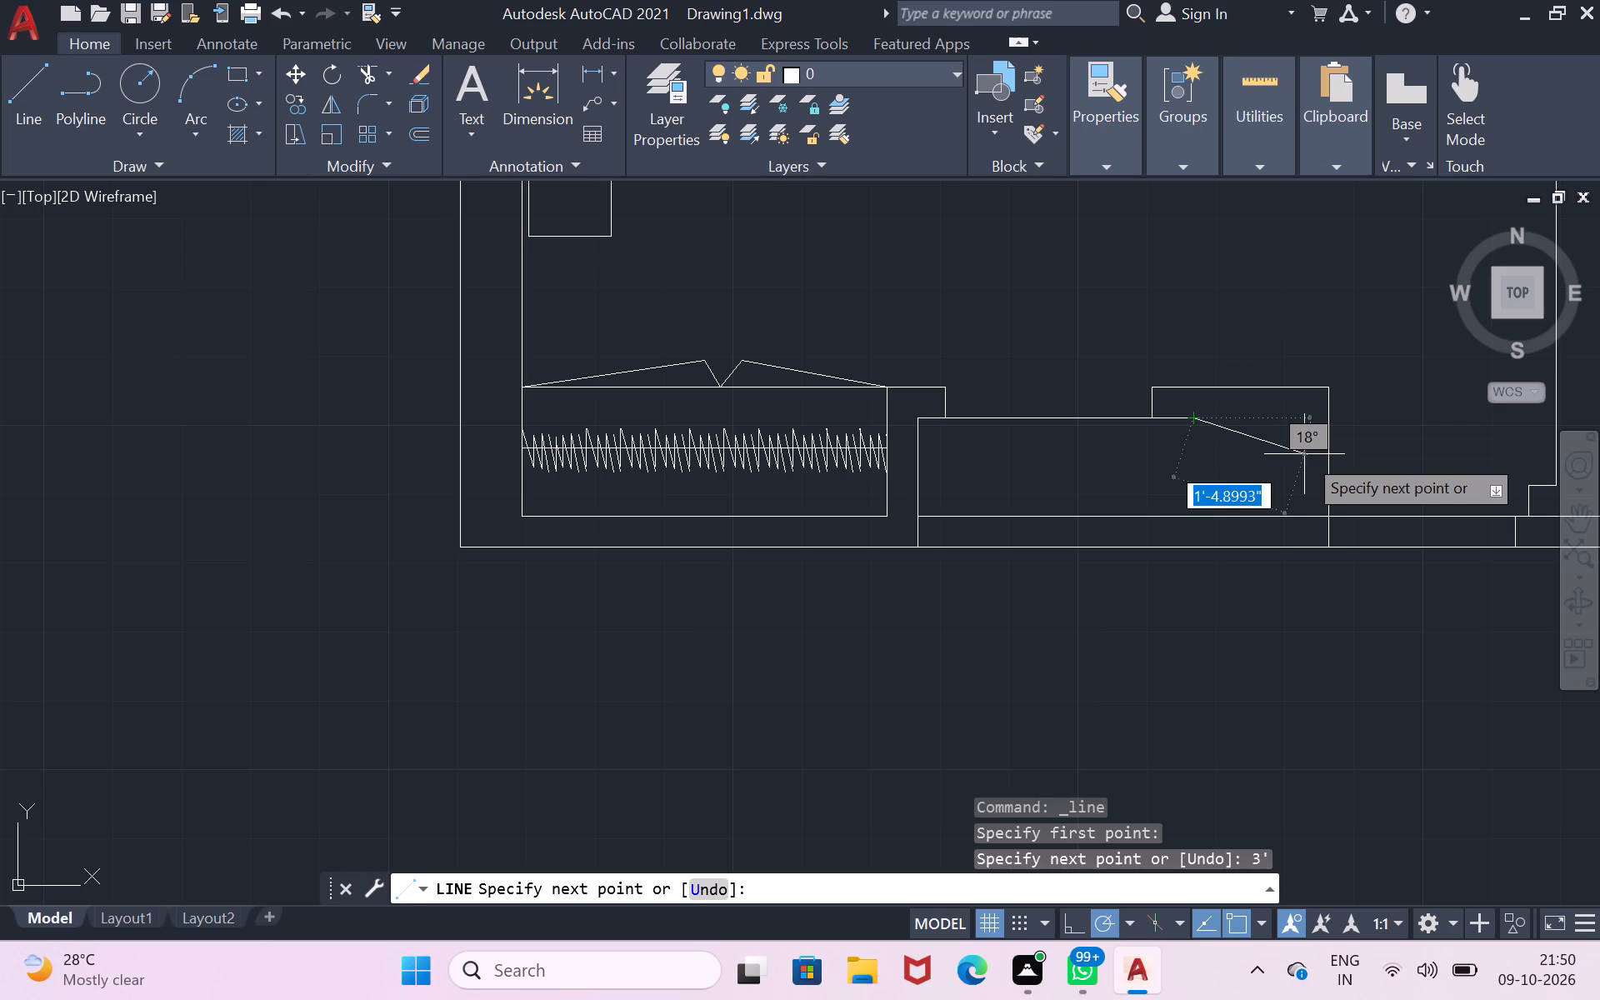
pyautogui.press('Return')
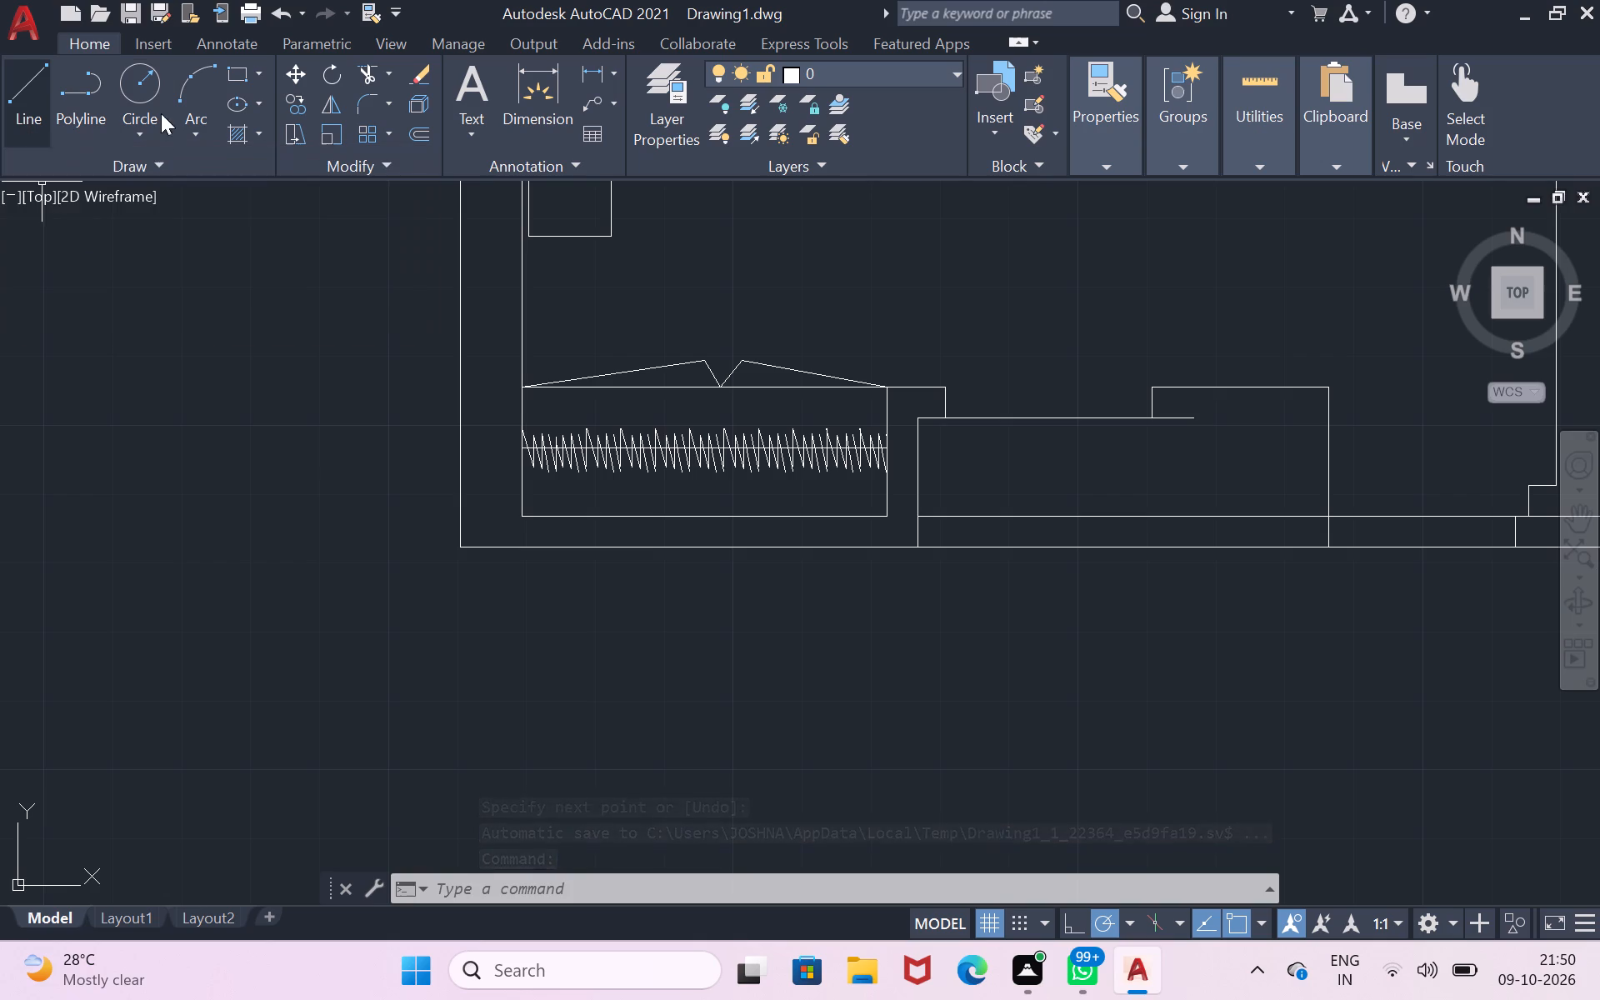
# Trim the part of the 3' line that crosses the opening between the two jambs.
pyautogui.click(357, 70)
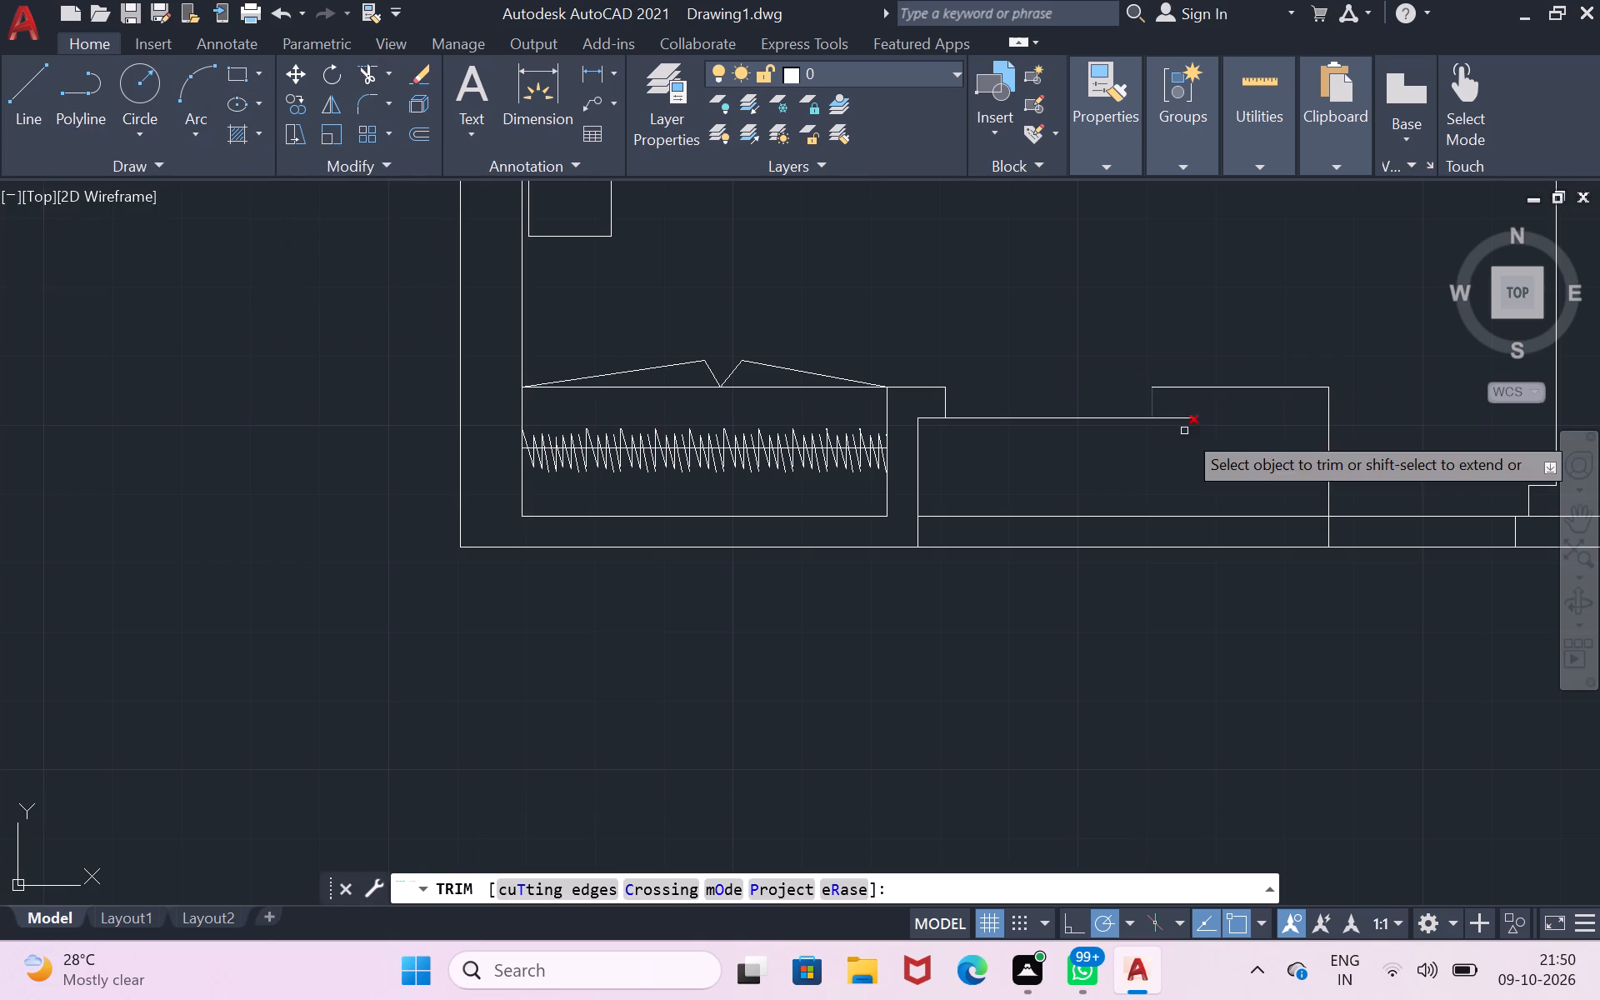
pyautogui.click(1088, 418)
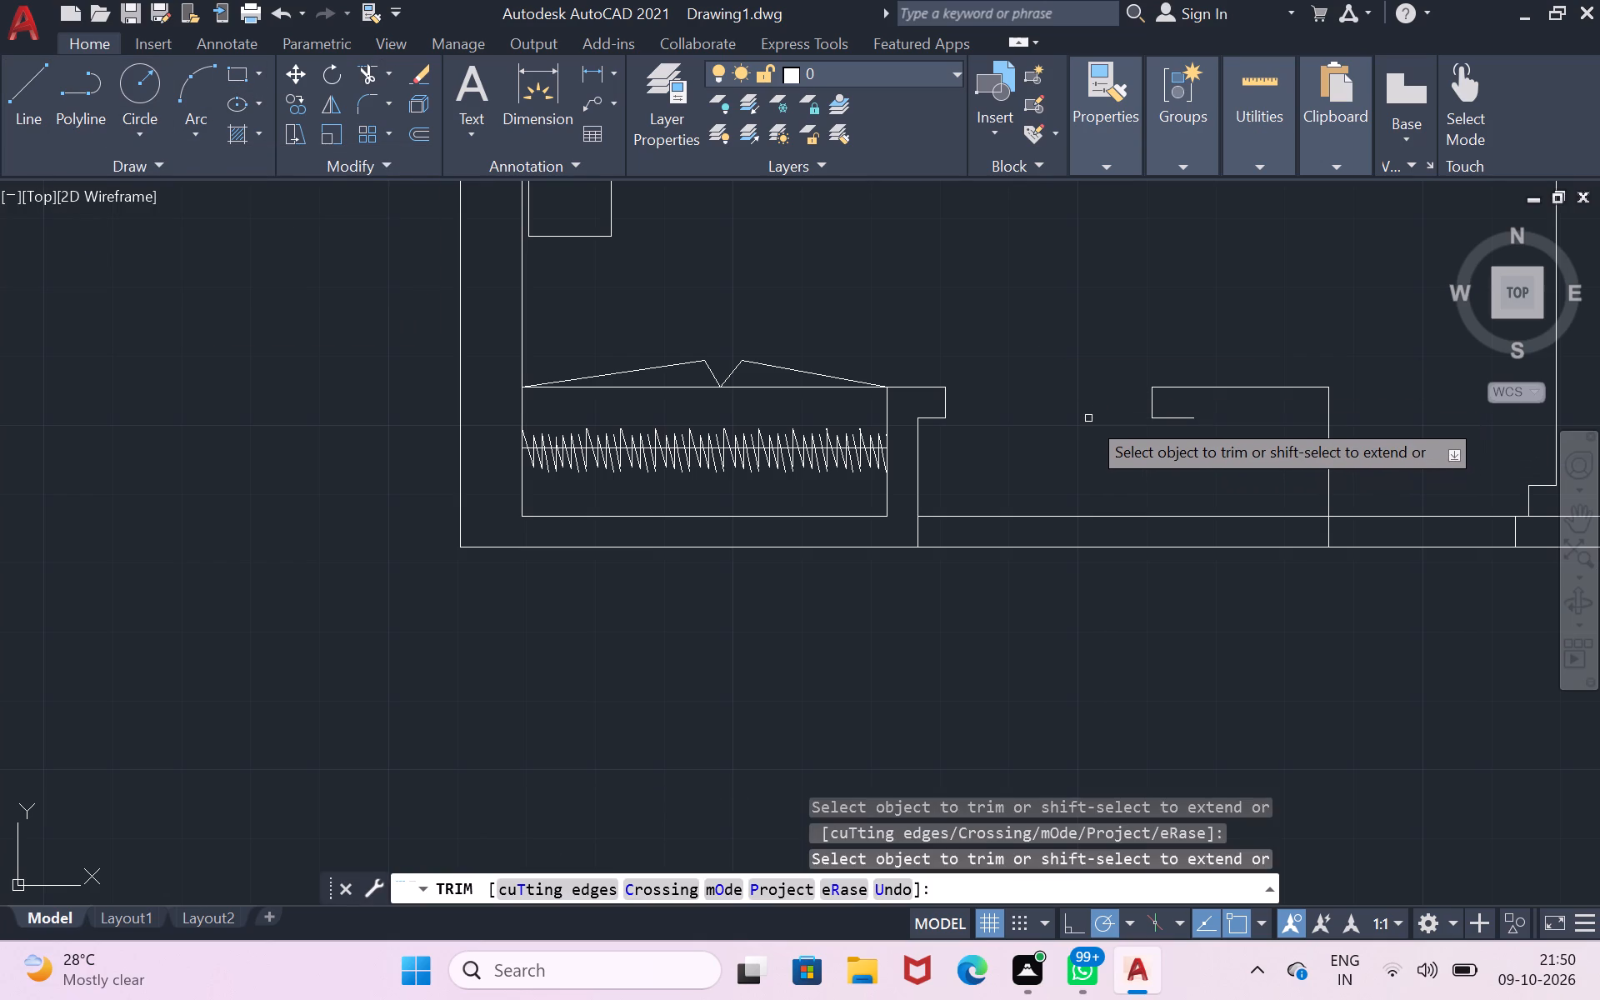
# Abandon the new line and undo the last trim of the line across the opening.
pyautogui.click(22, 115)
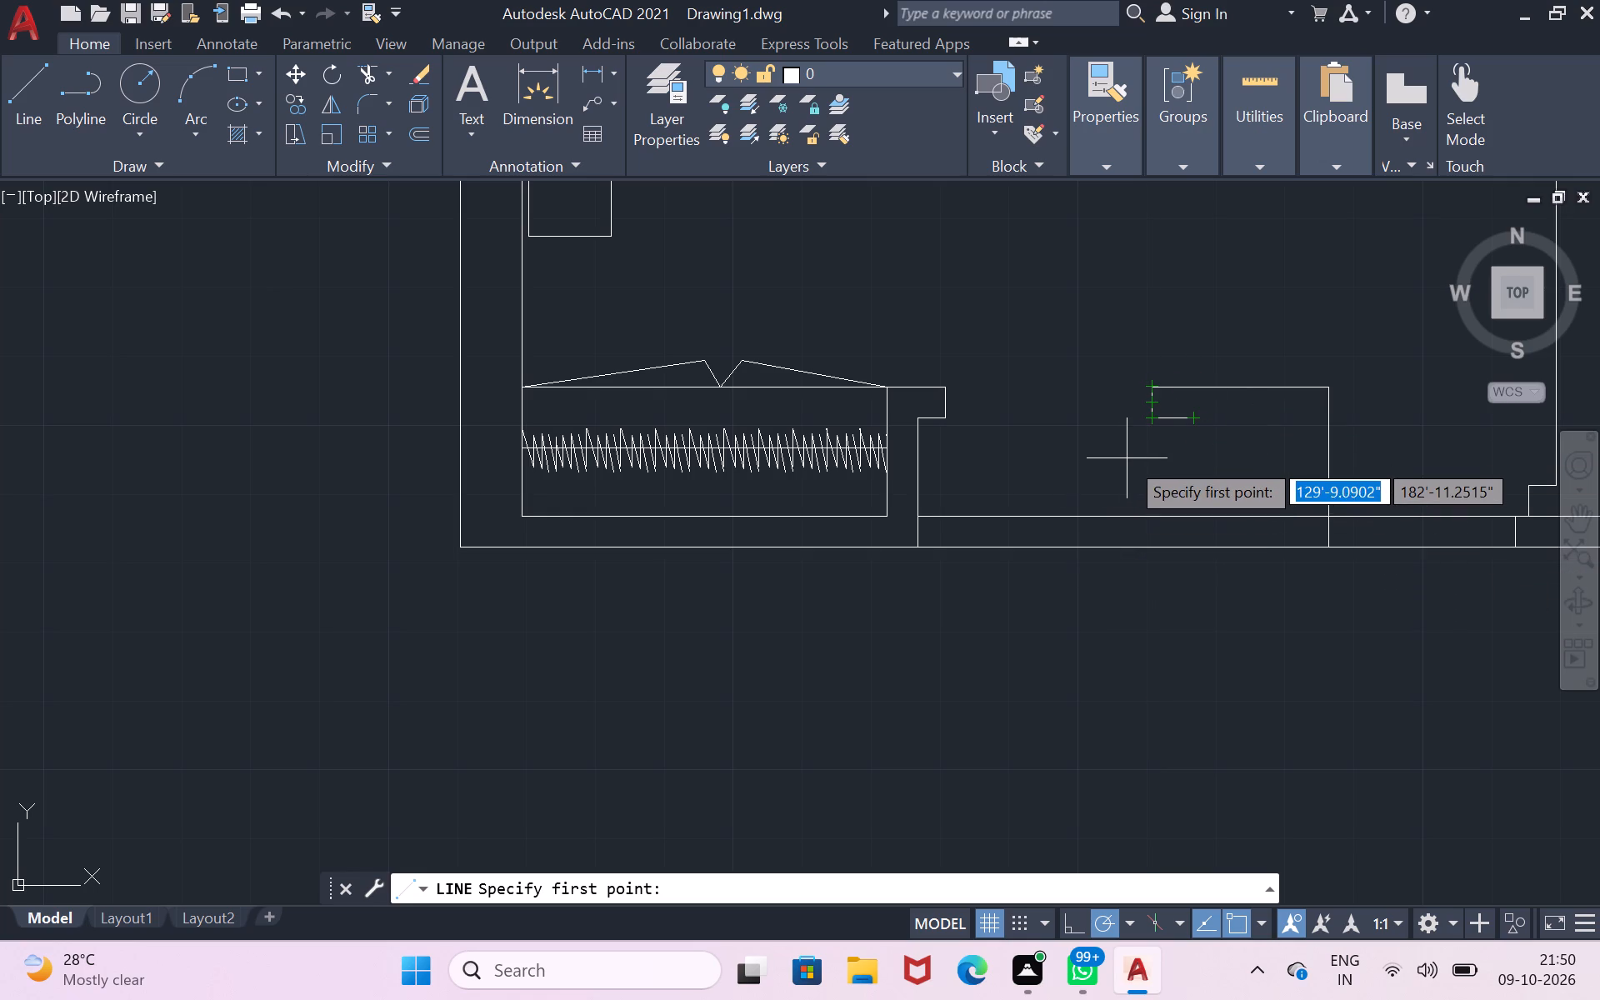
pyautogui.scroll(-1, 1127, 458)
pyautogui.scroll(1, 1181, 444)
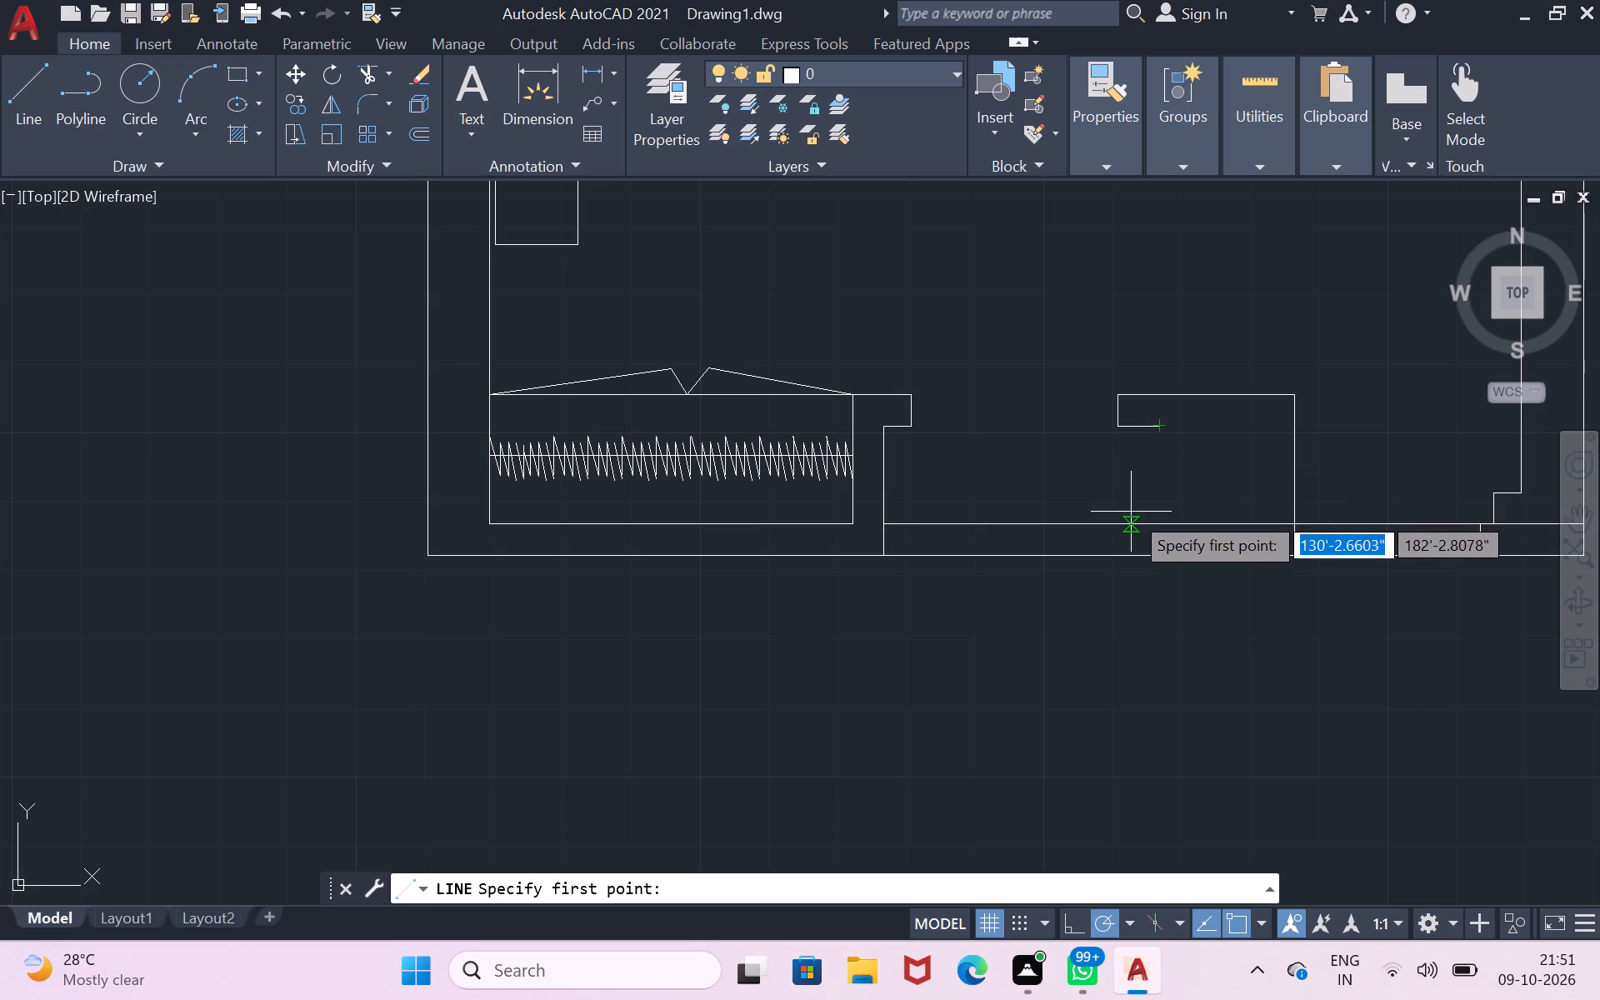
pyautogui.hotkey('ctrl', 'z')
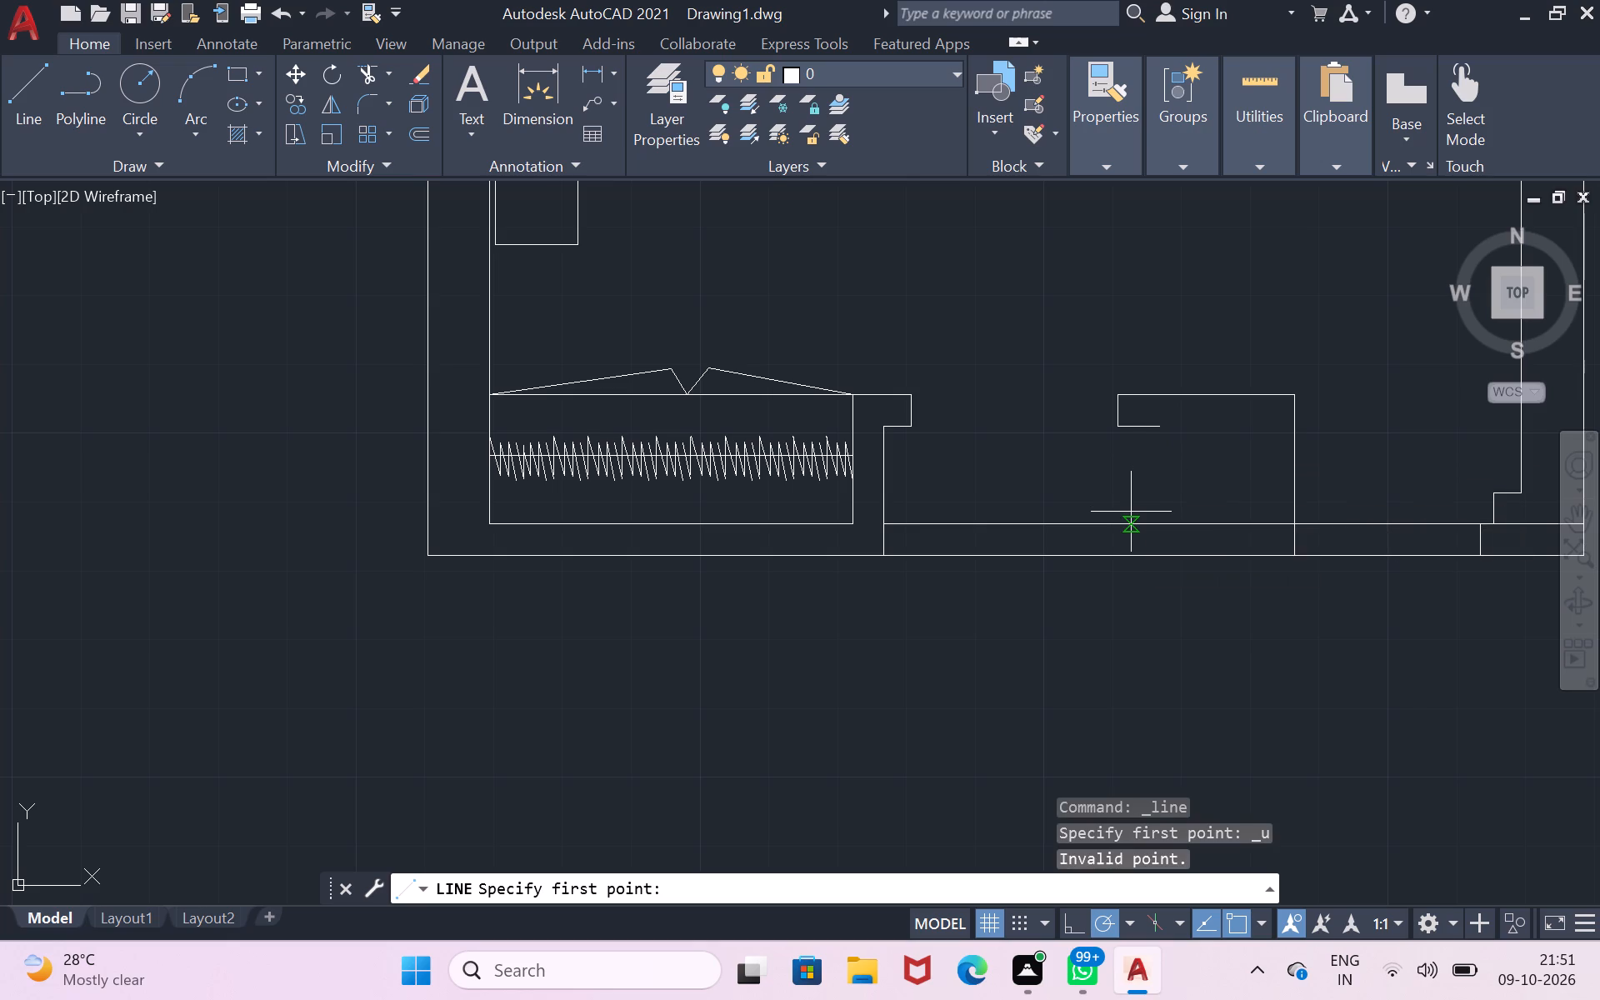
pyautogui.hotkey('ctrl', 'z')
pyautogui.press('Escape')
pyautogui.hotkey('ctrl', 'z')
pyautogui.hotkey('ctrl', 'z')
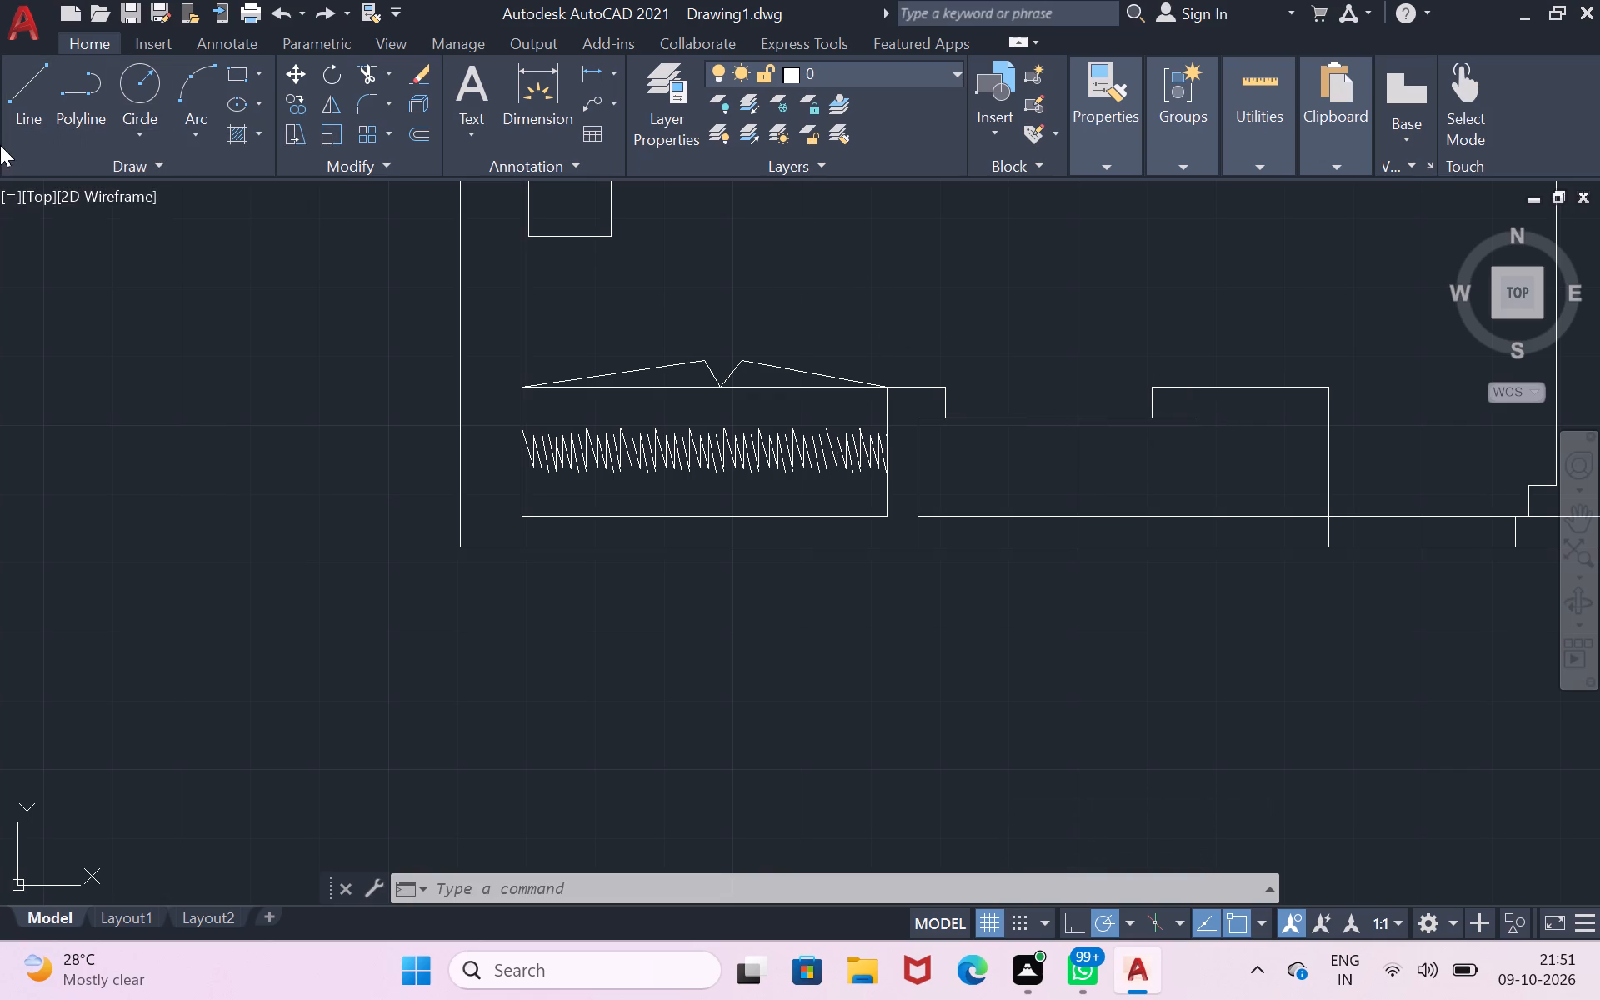
# Draw a 4.5" vertical line from the east end of the 3' line north to the upper wall line.
pyautogui.click(11, 121)
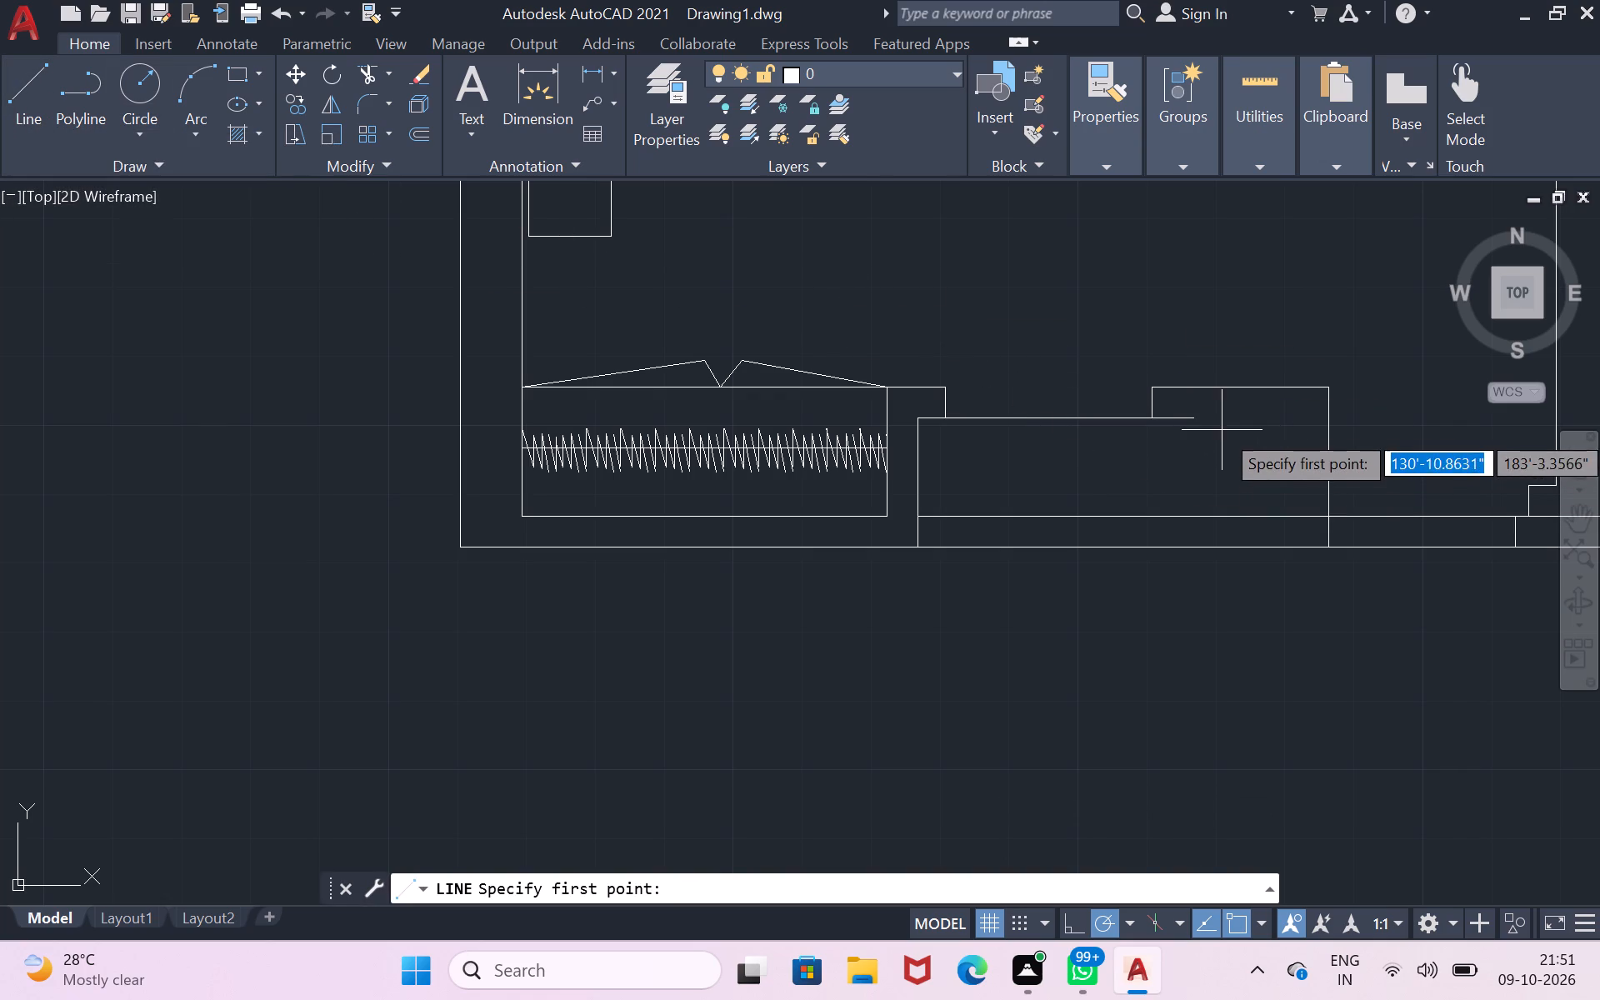
pyautogui.click(1200, 423)
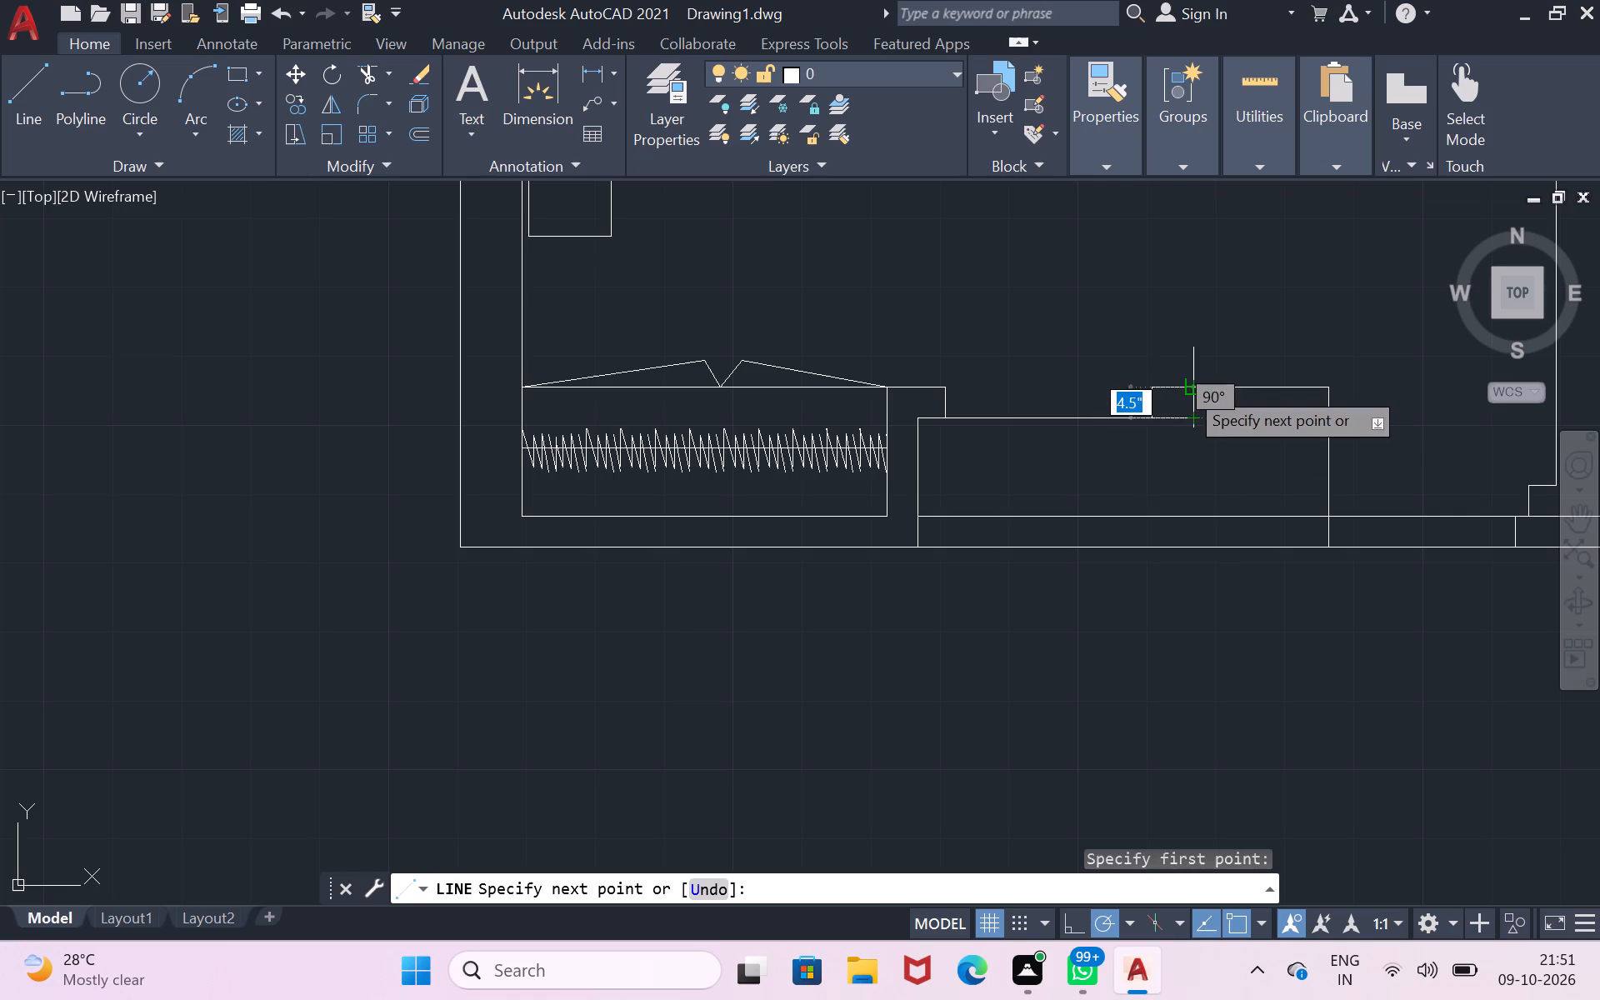
pyautogui.click(1192, 386)
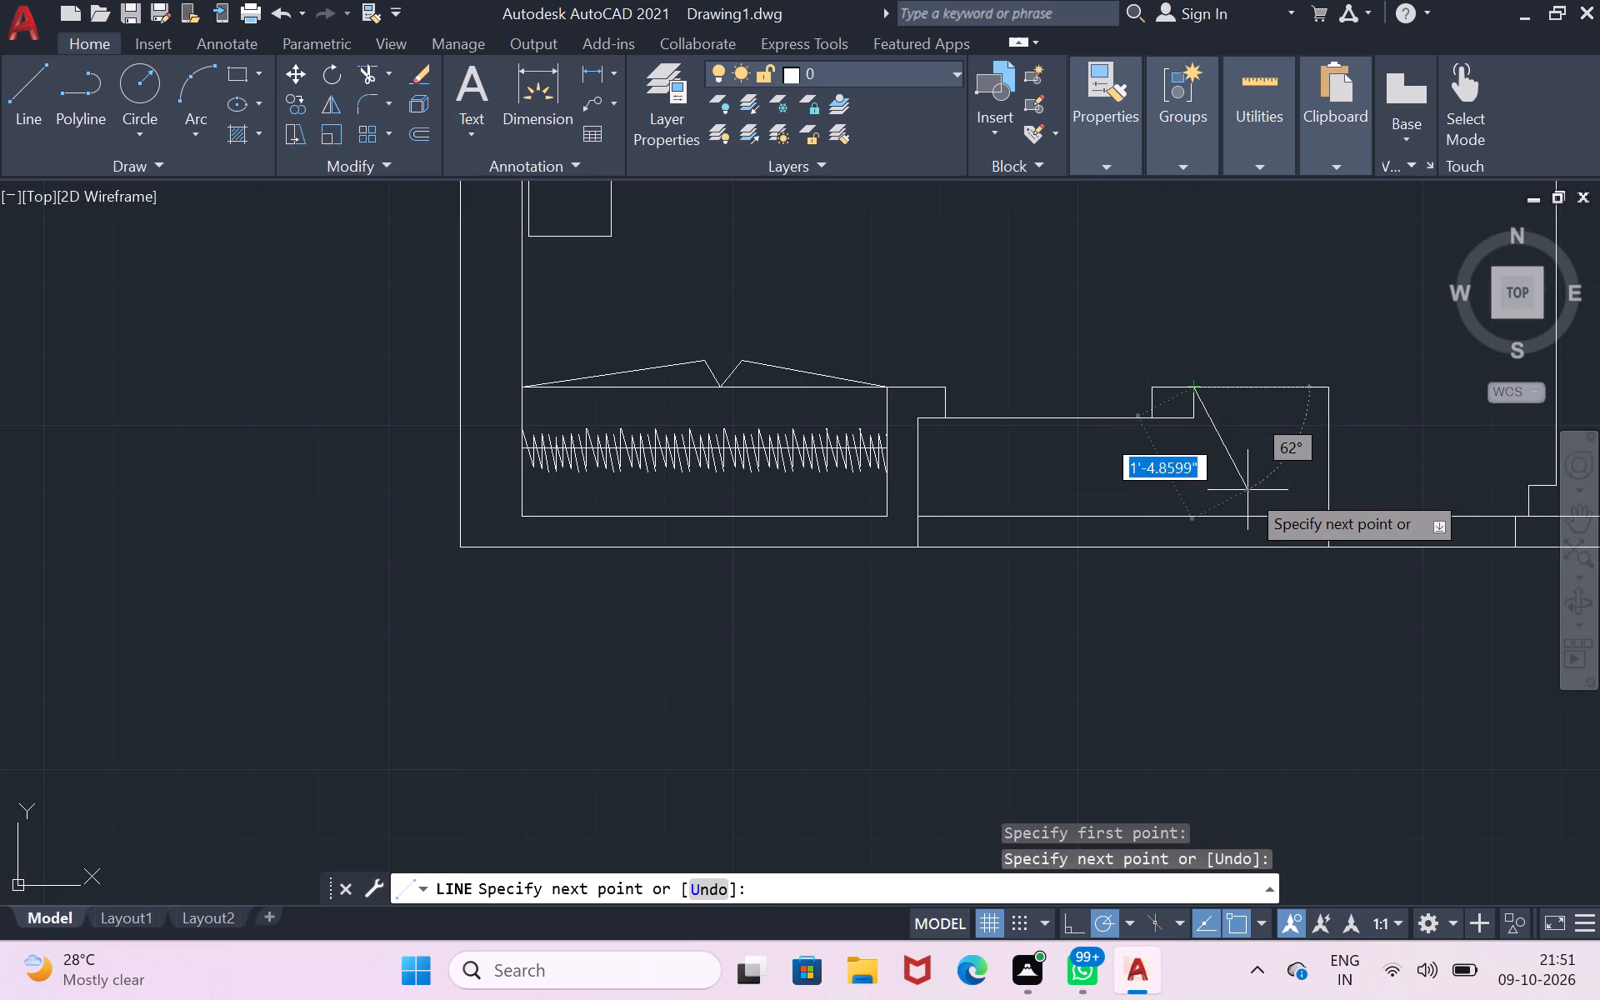
pyautogui.press('Return')
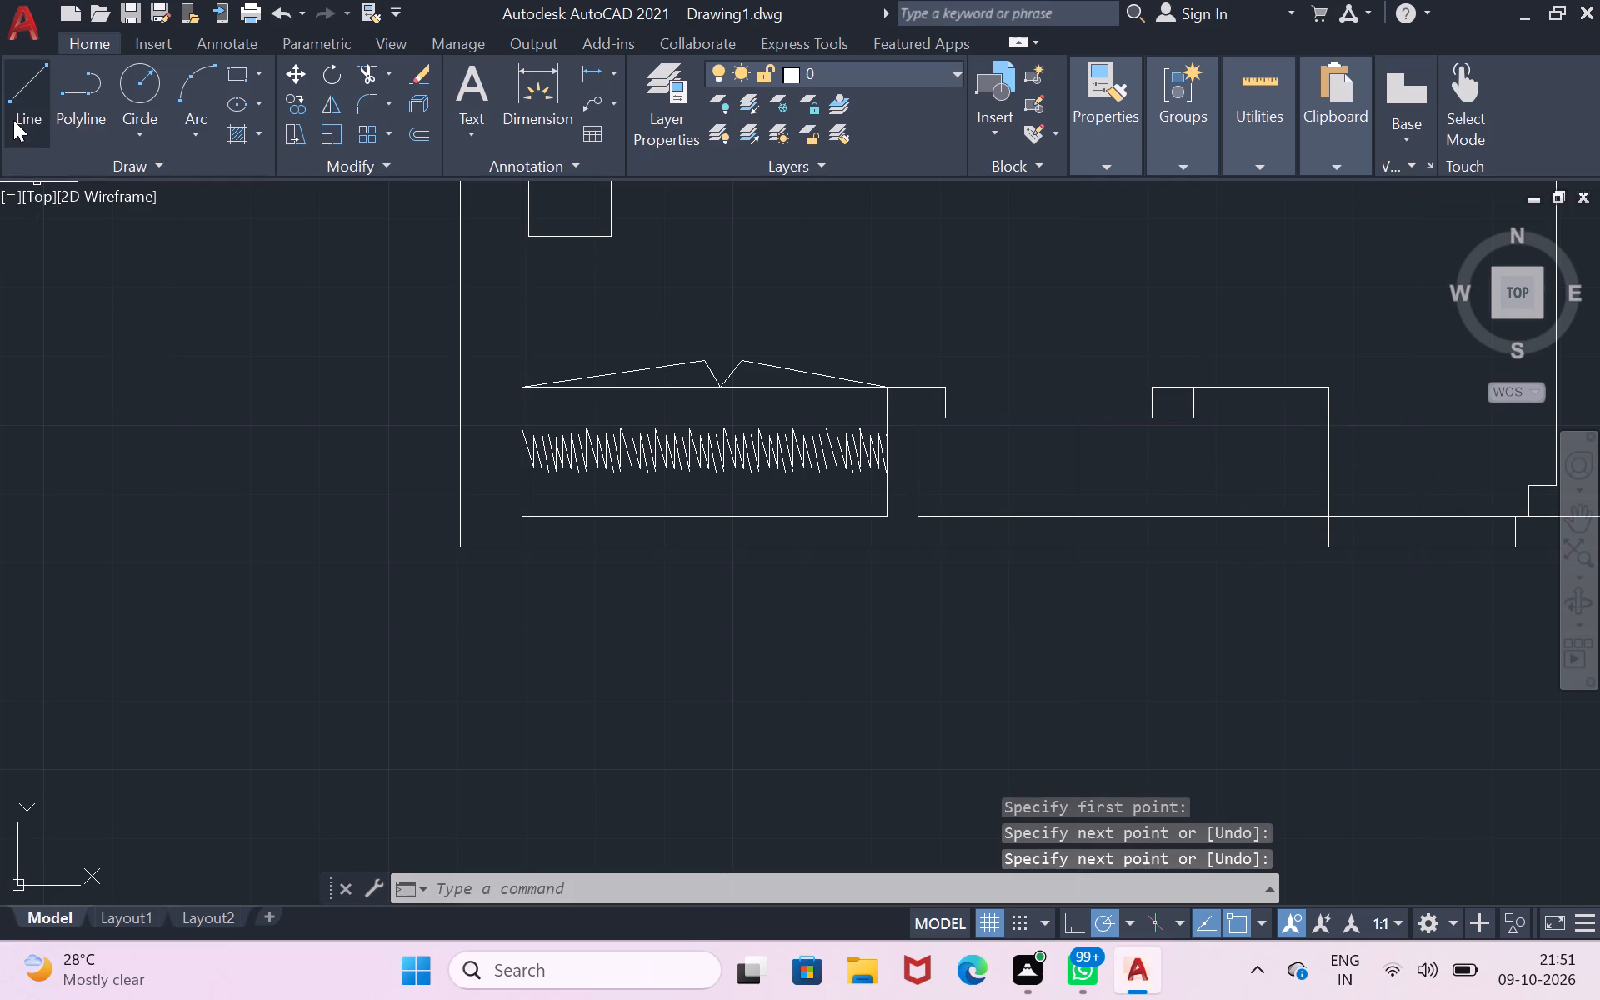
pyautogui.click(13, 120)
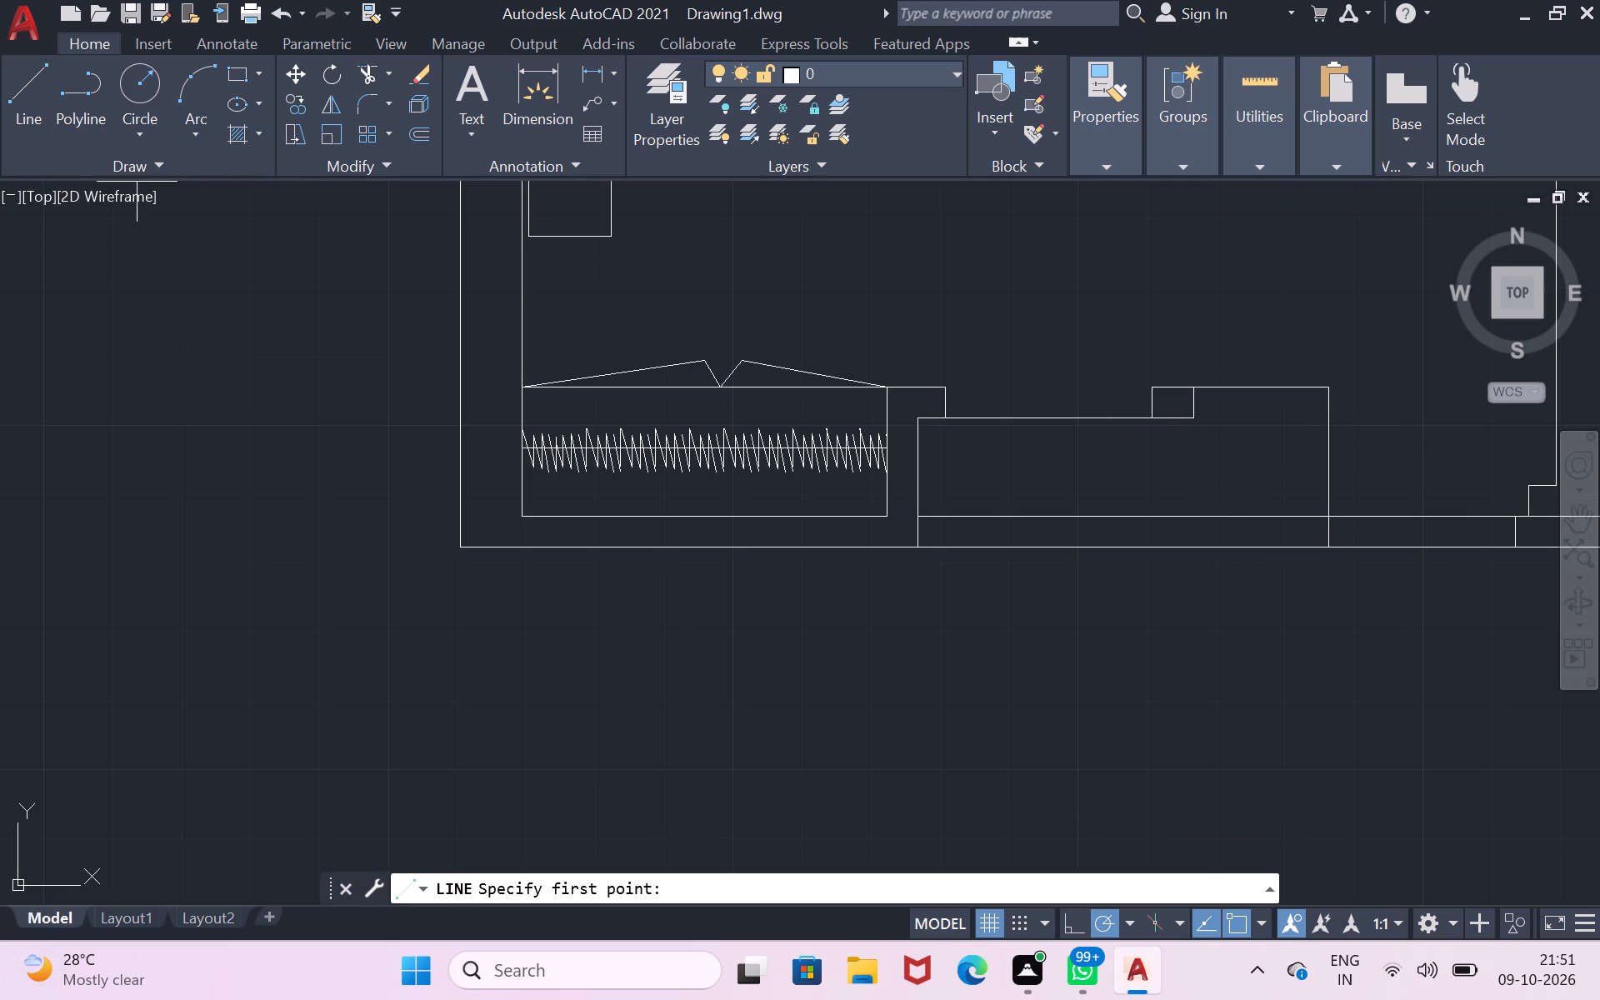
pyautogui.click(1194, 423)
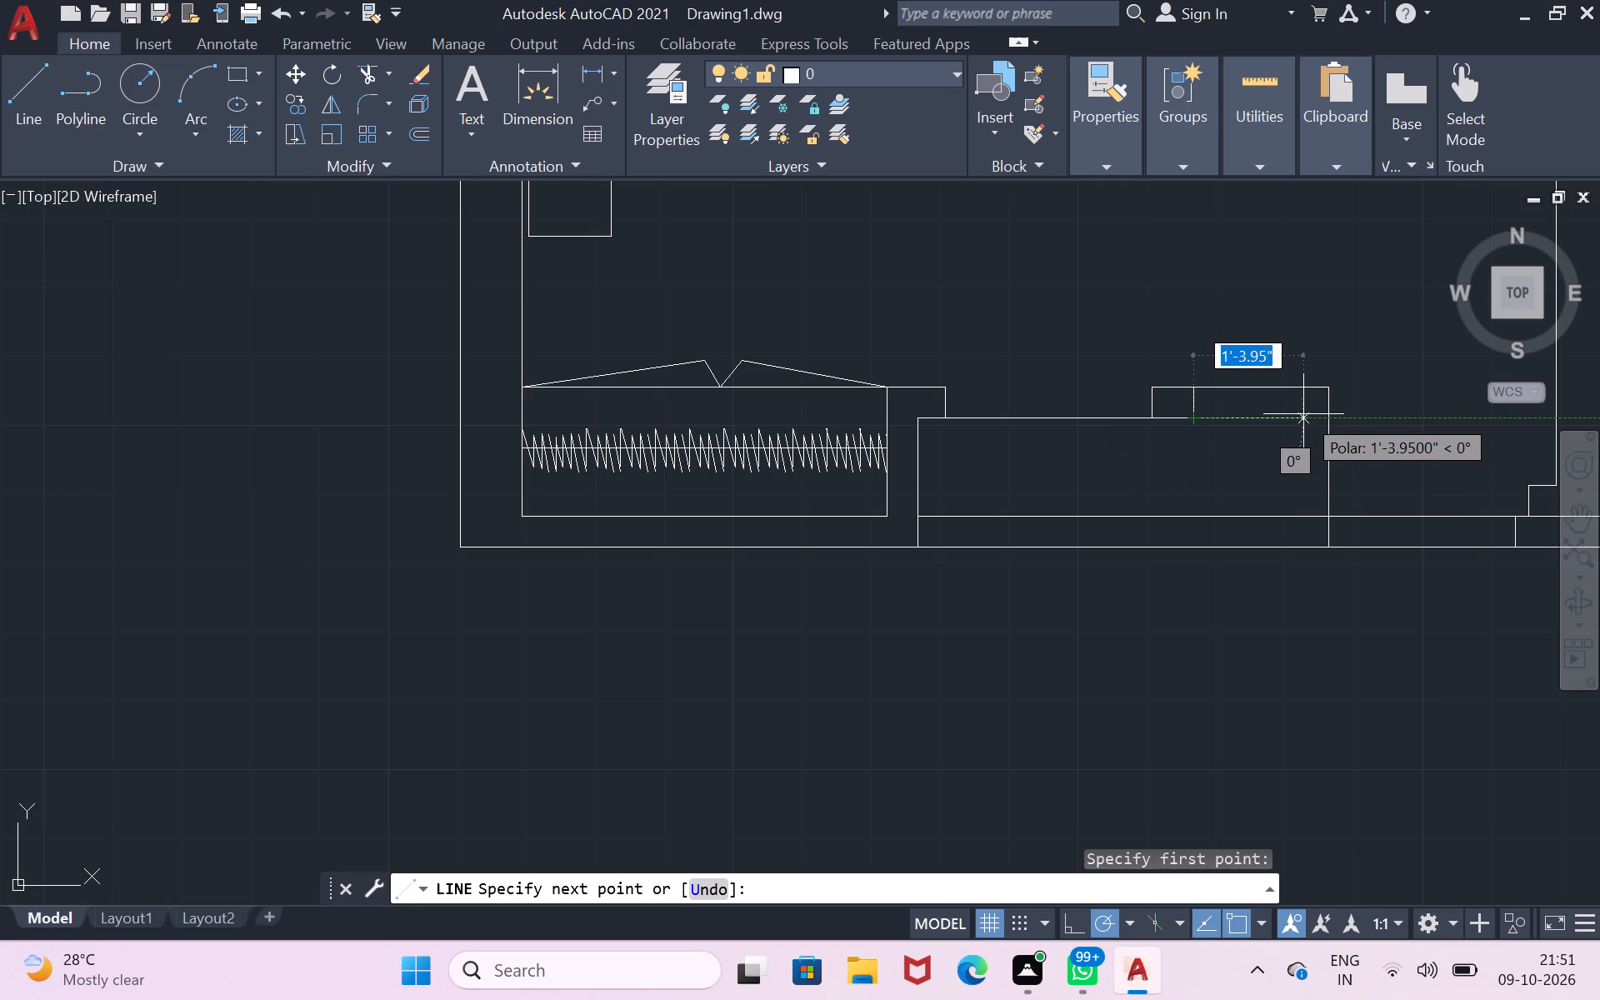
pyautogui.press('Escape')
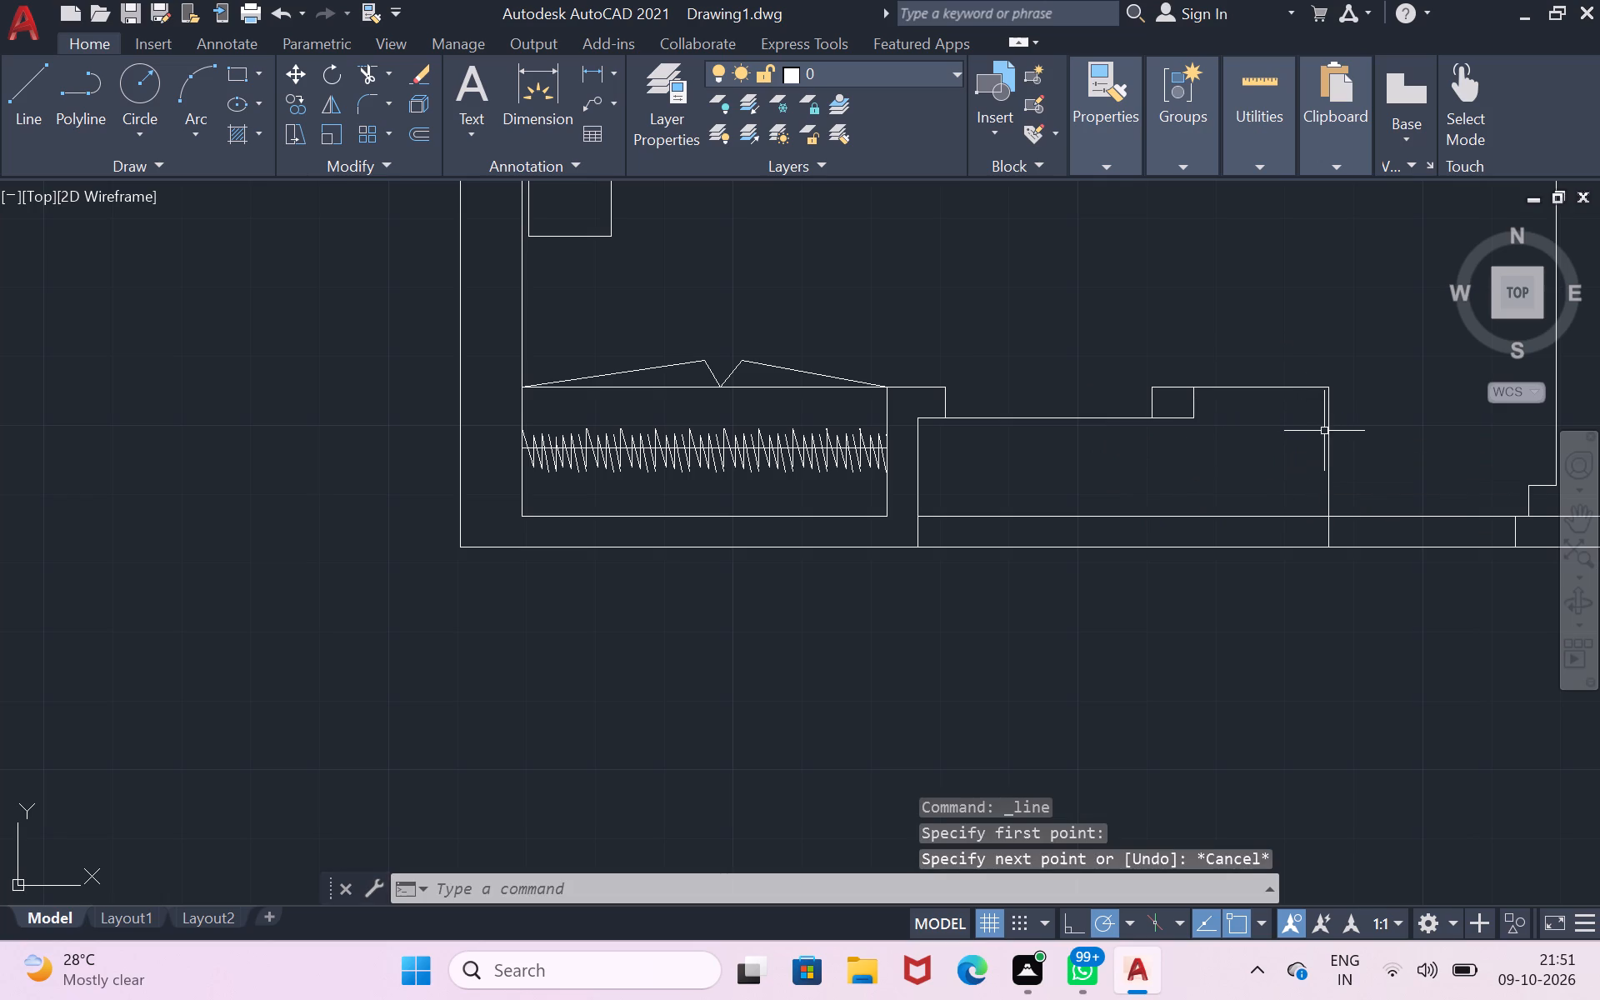
# Offset the adjoining space's east vertical line by 4.5", once to the east and once to the west.
pyautogui.click(1329, 428)
pyautogui.press('o')
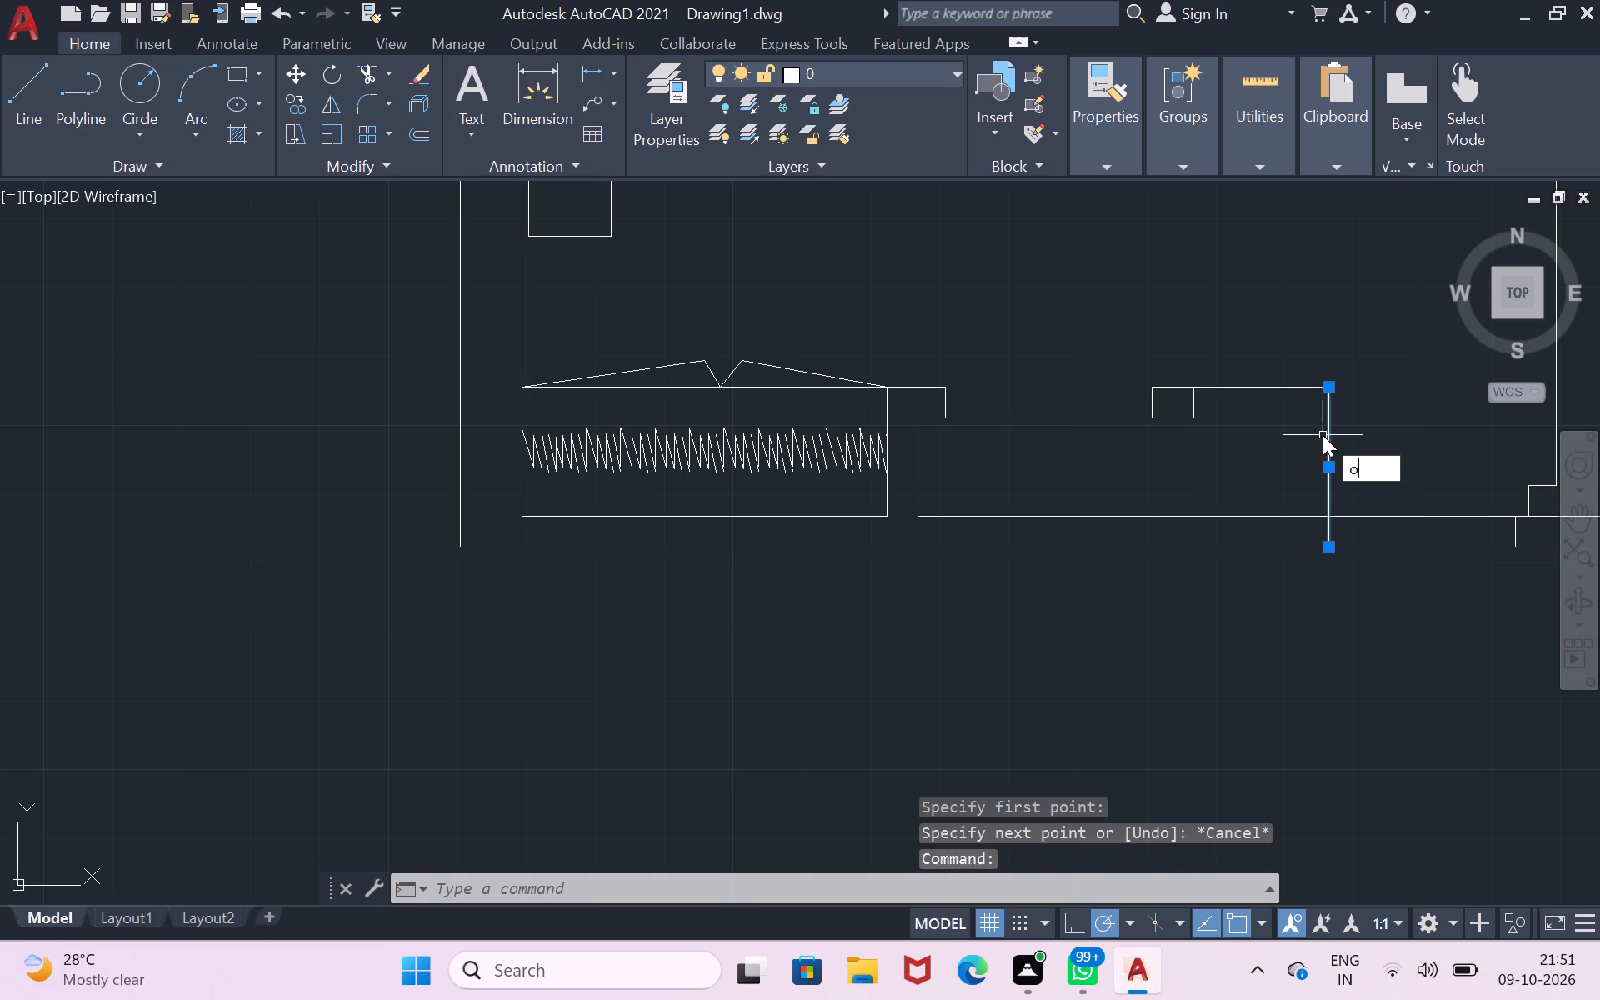
pyautogui.press('Return')
pyautogui.write('4.5"')
pyautogui.press('Return')
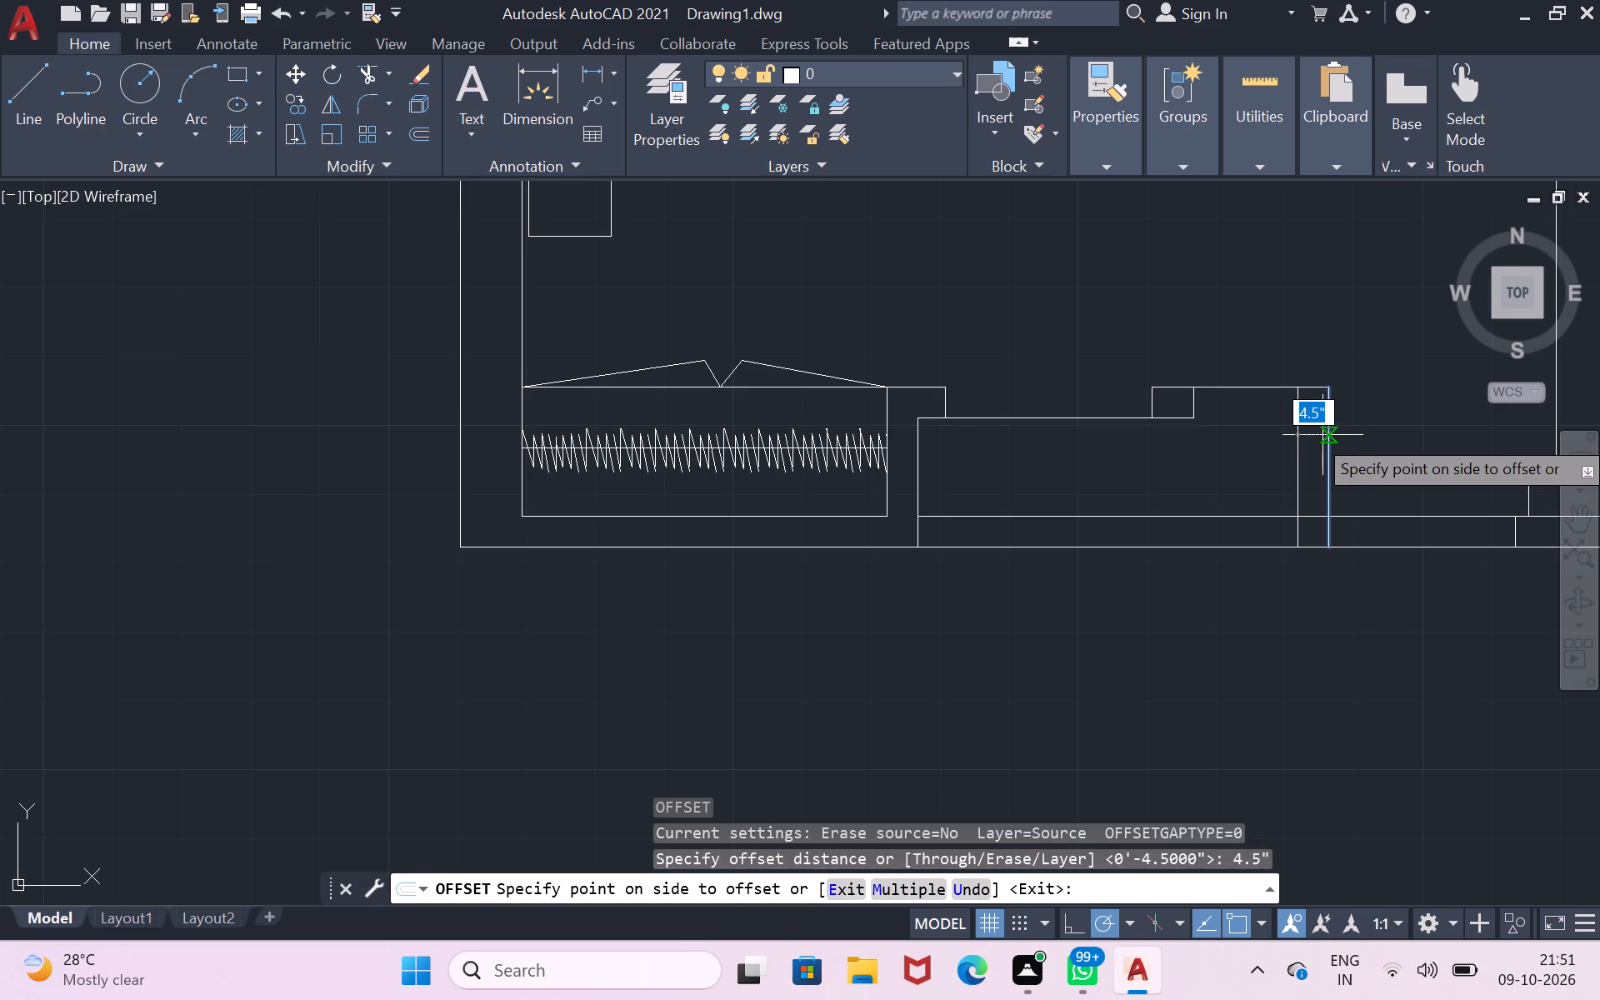
pyautogui.click(1322, 435)
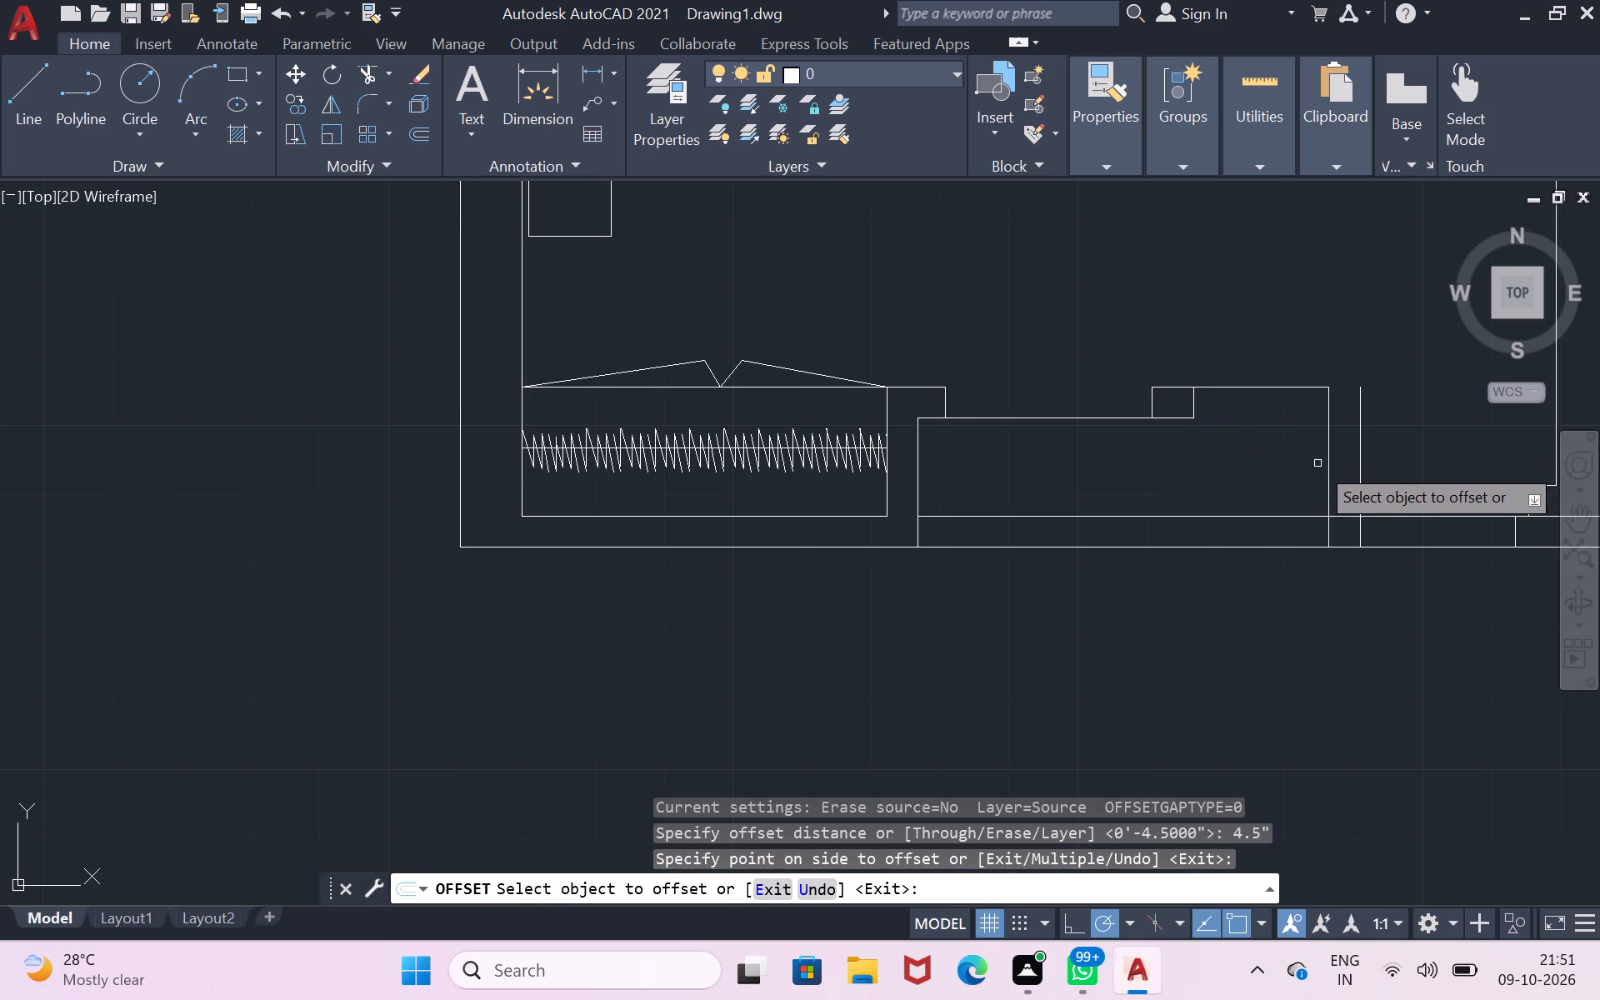
pyautogui.click(1329, 450)
pyautogui.click(1270, 456)
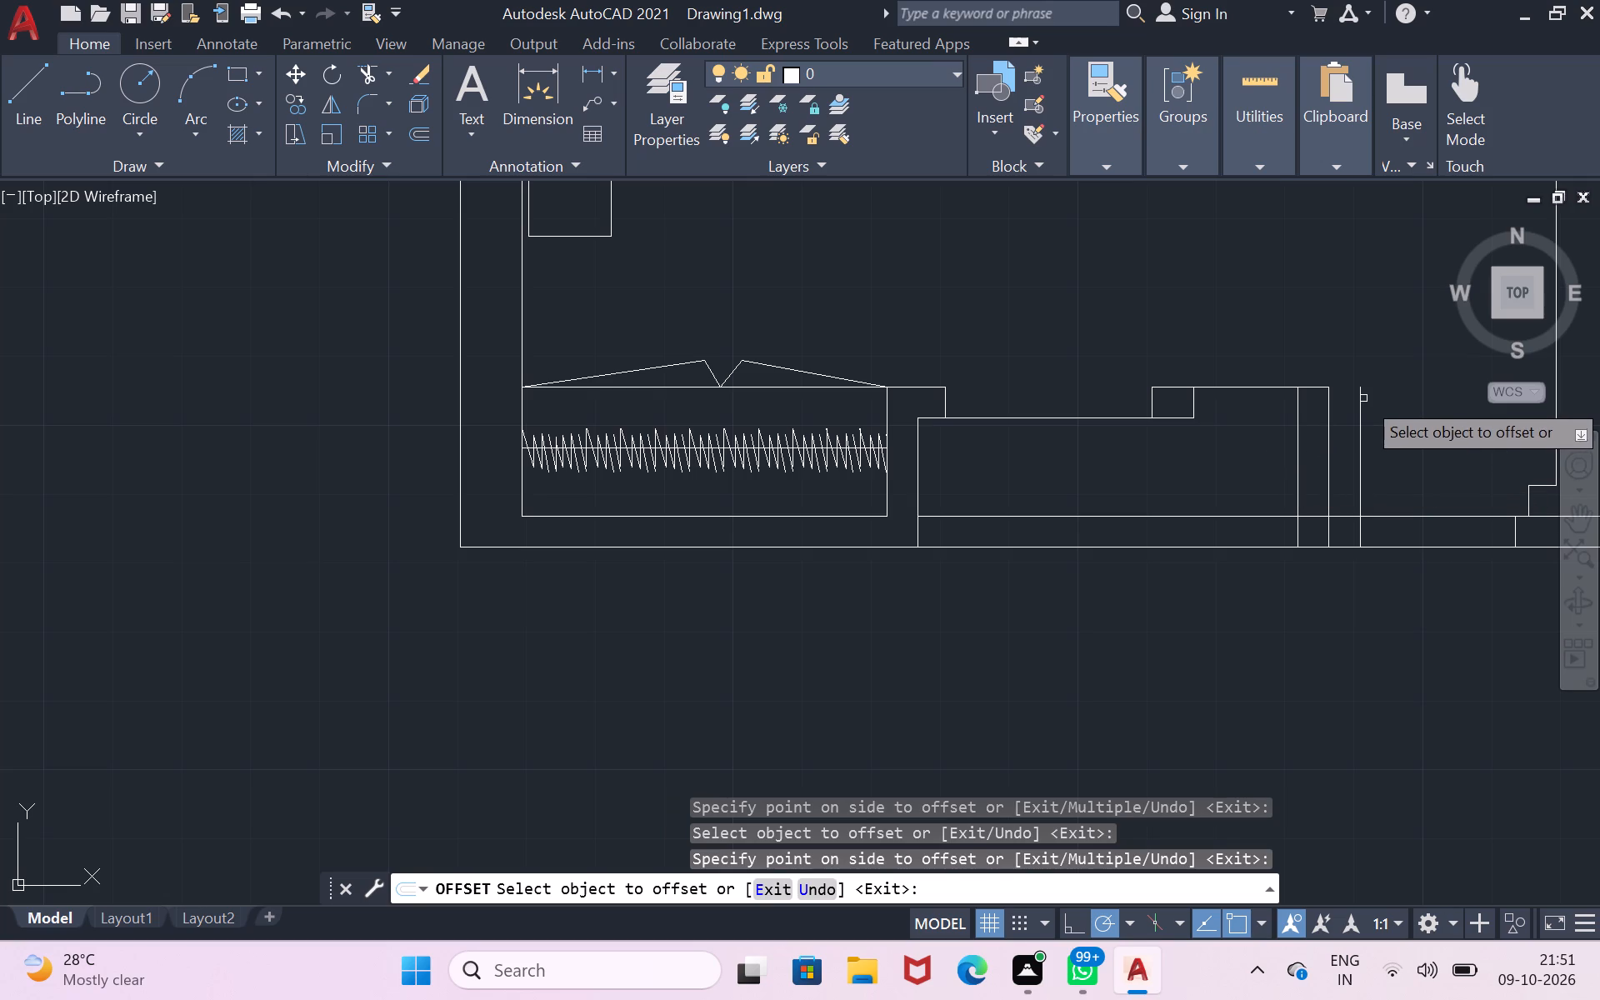
# Cancel the further offset and delete the offset copy east of the adjoining space's east vertical line.
pyautogui.click(1357, 407)
pyautogui.press('Delete')
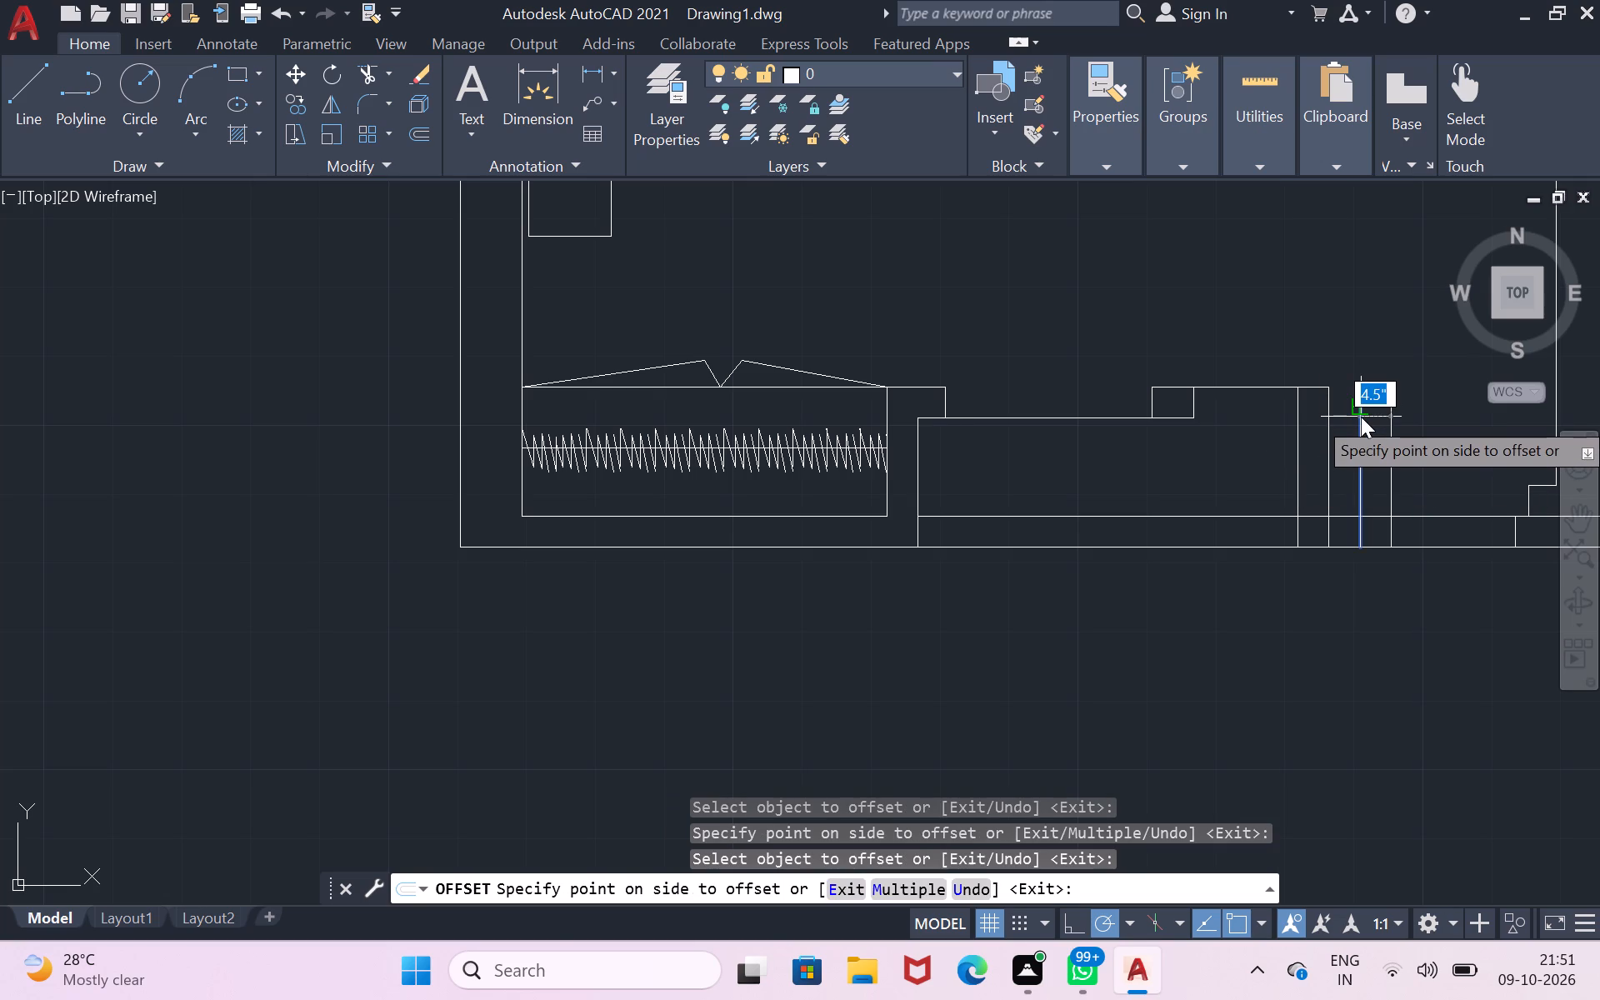
pyautogui.press('Delete')
pyautogui.press('Escape')
pyautogui.click(1361, 417)
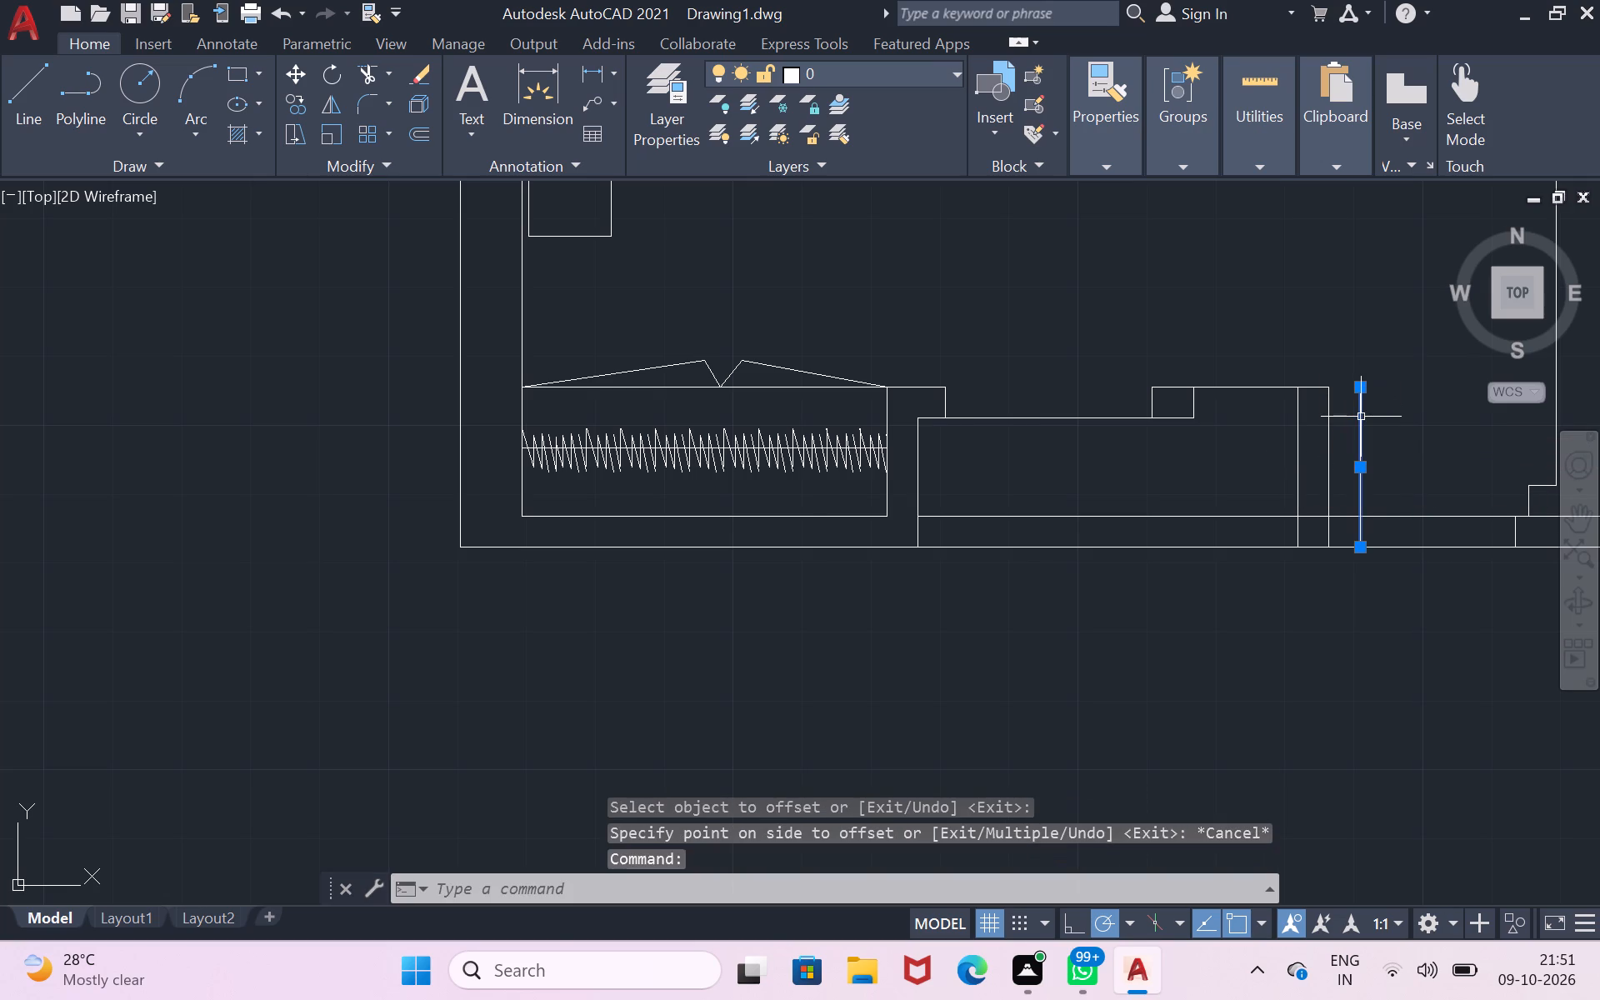
pyautogui.press('Delete')
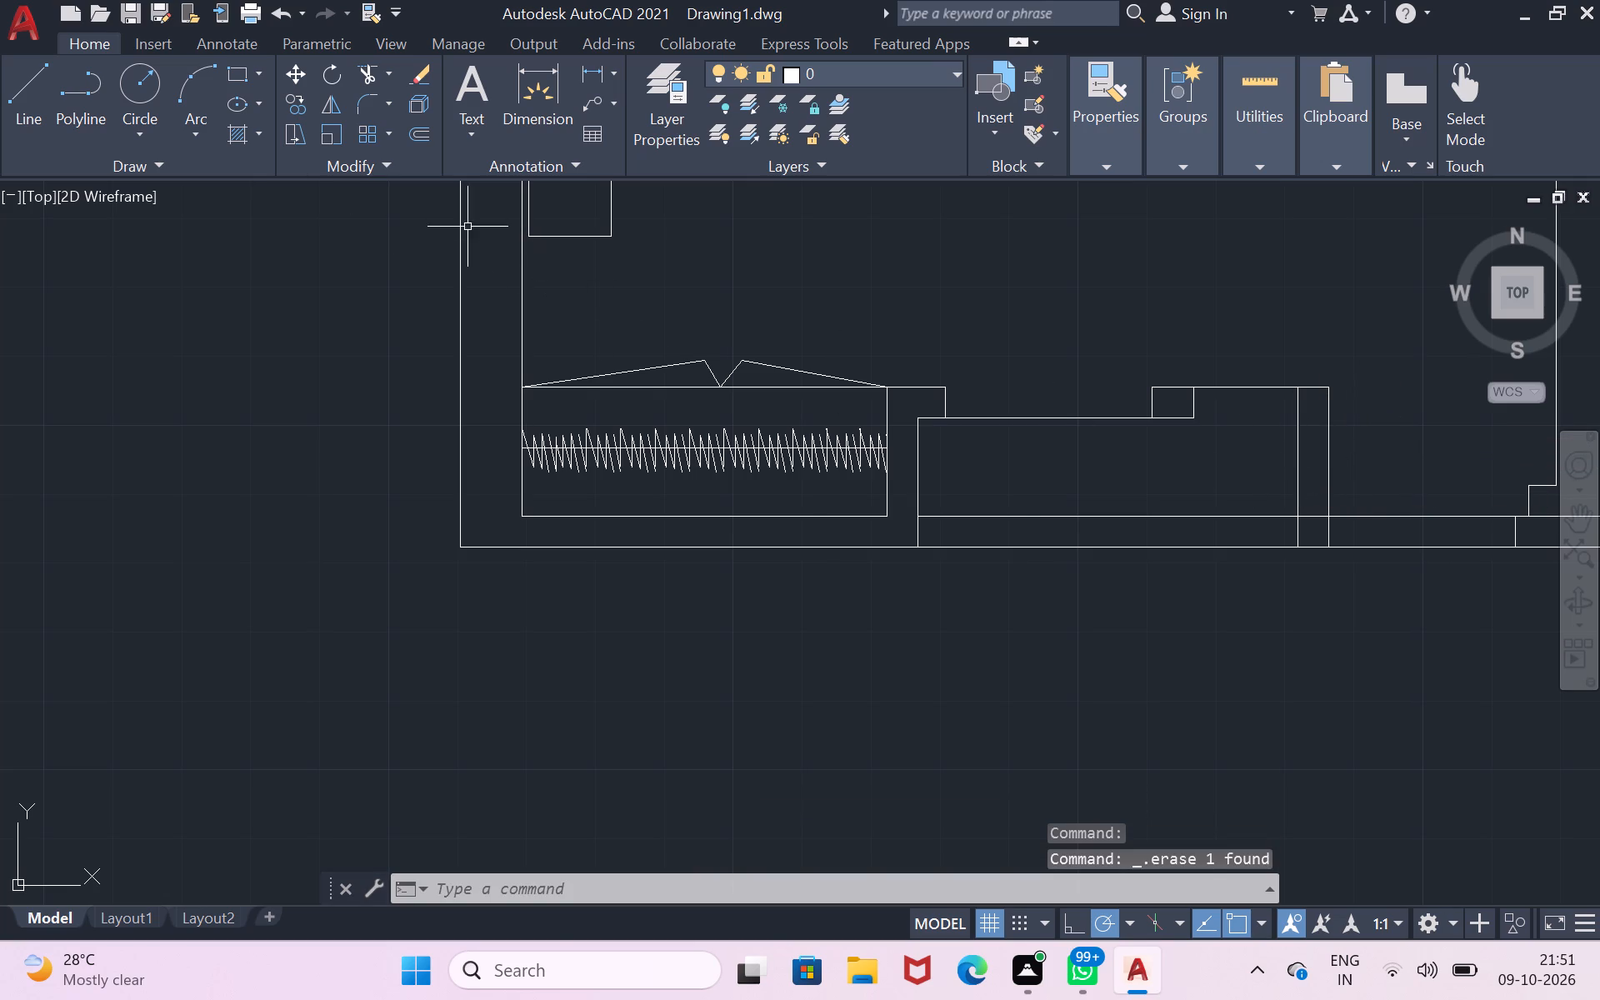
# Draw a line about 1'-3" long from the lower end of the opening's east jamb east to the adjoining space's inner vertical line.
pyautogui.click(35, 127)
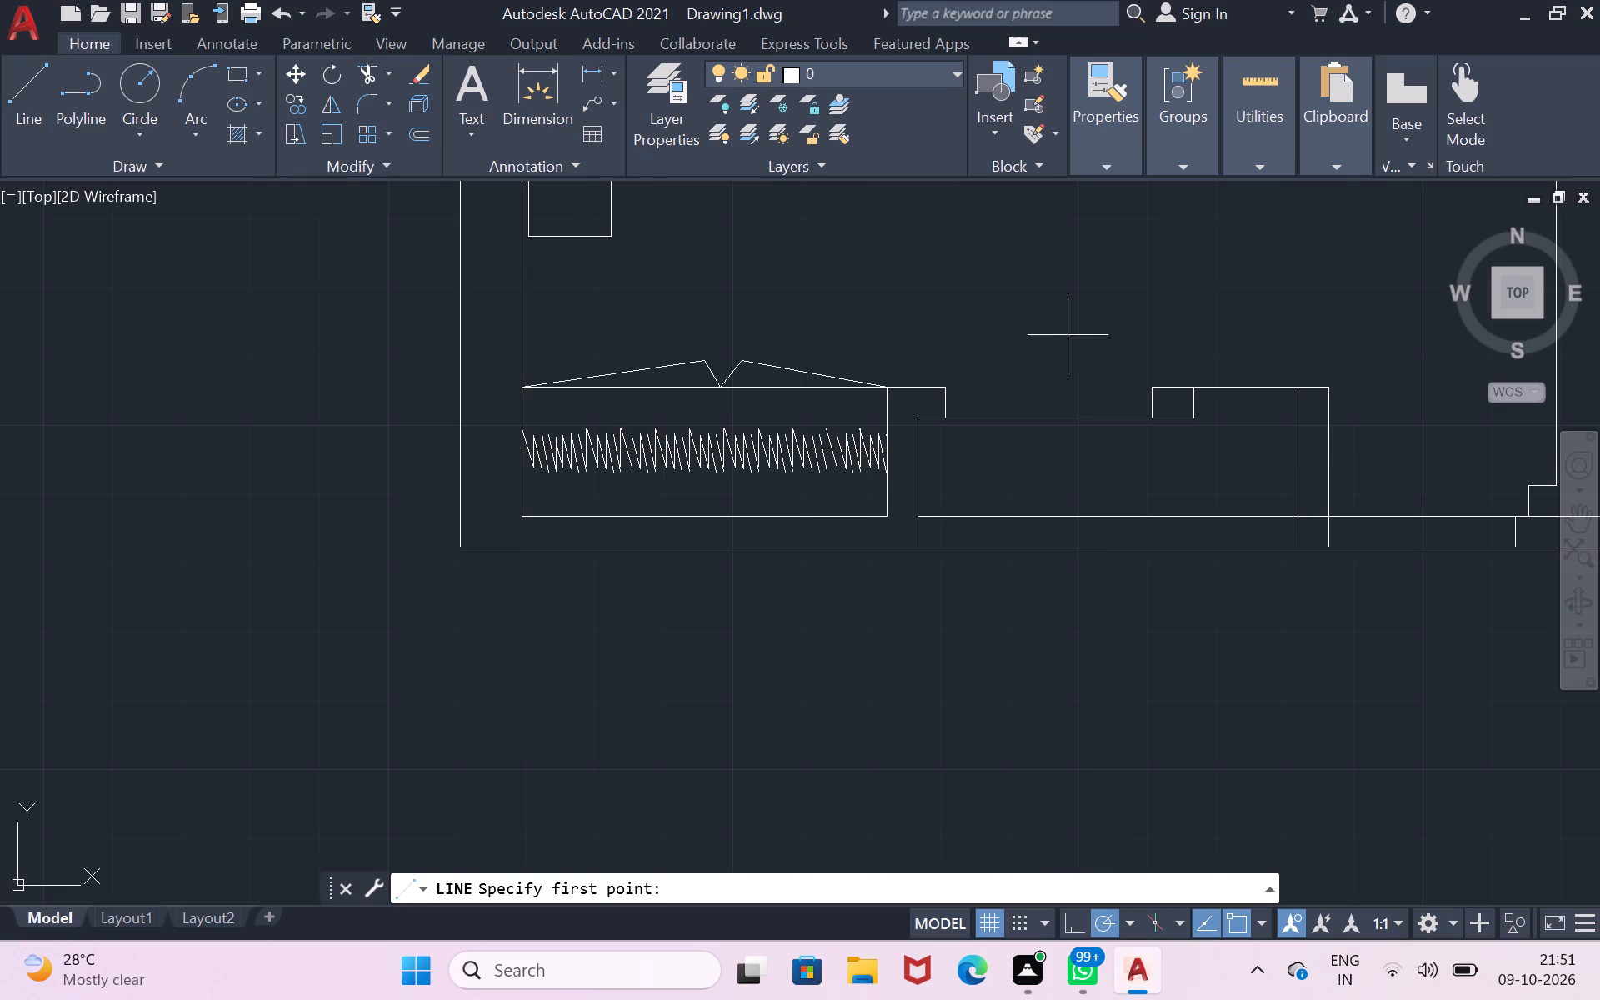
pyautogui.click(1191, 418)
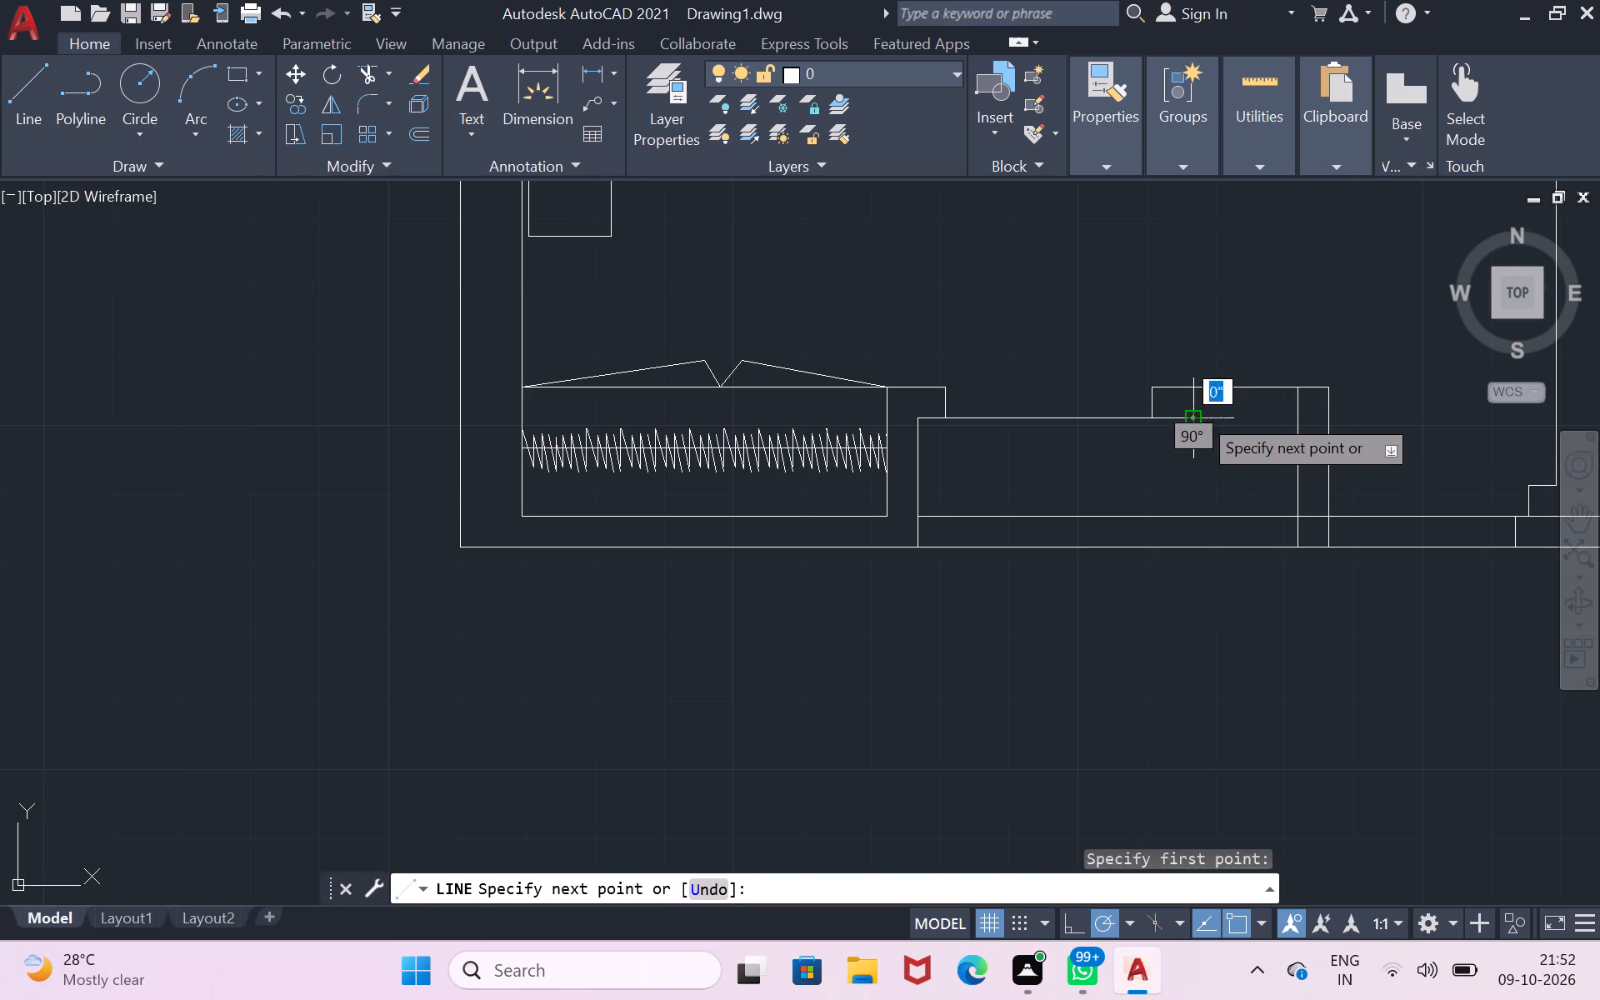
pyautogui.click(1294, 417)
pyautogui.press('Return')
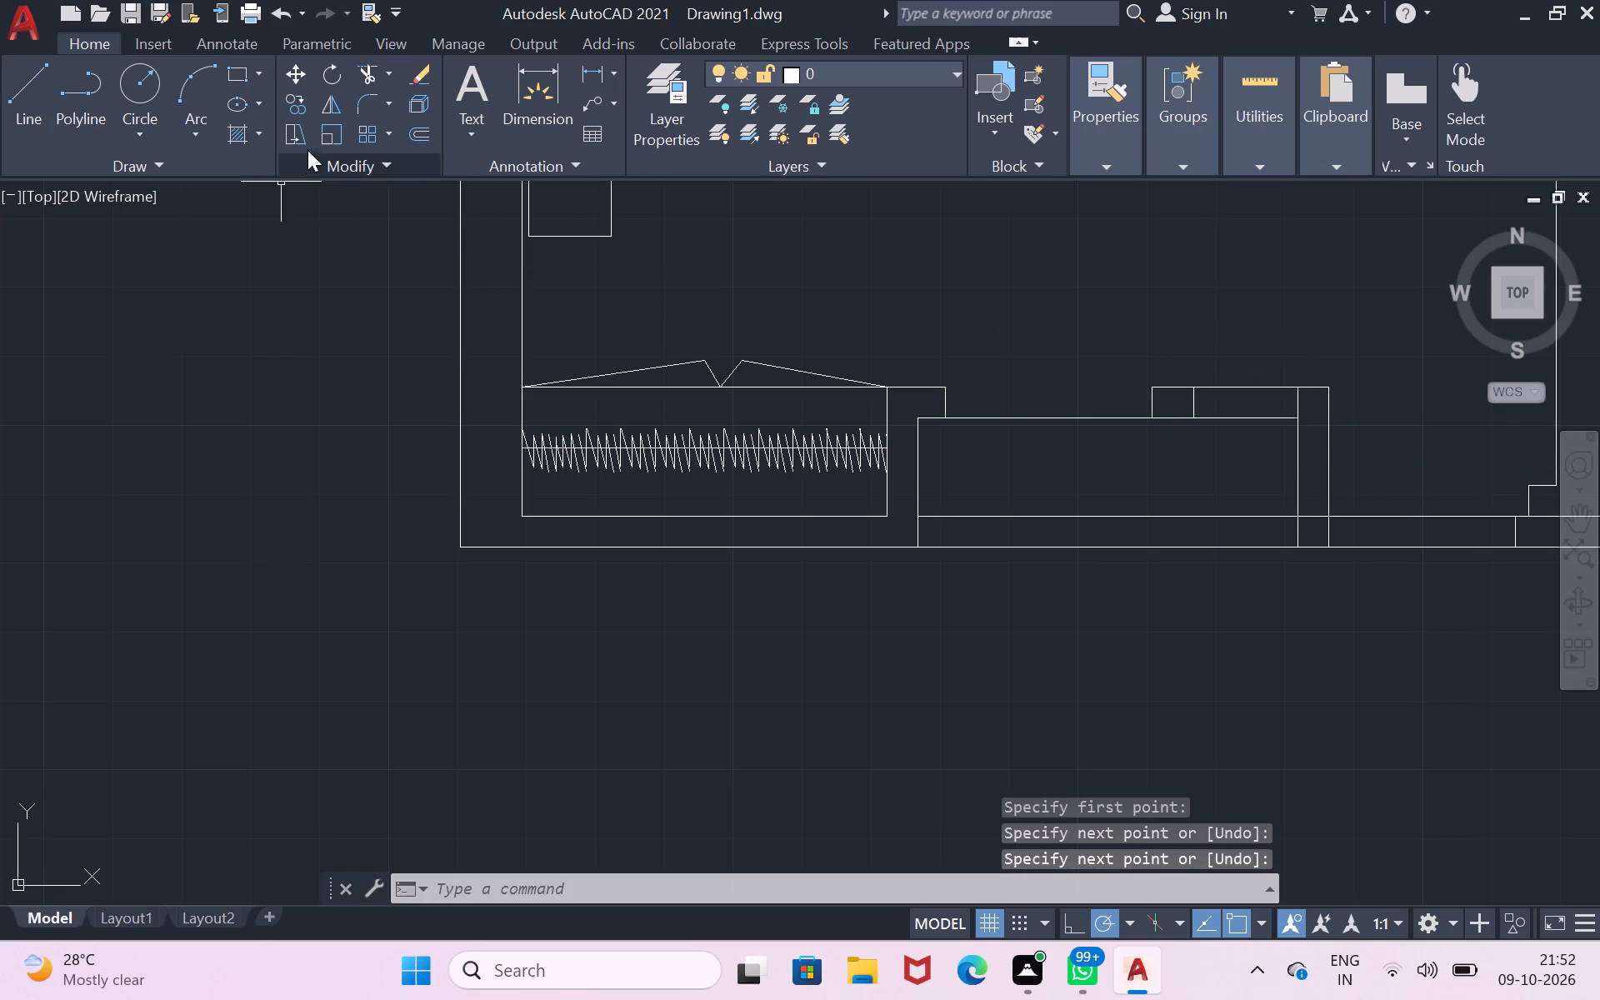
# Trim the leftover wall stub west of the opening's east jamb and the line running across the opening.
pyautogui.click(357, 72)
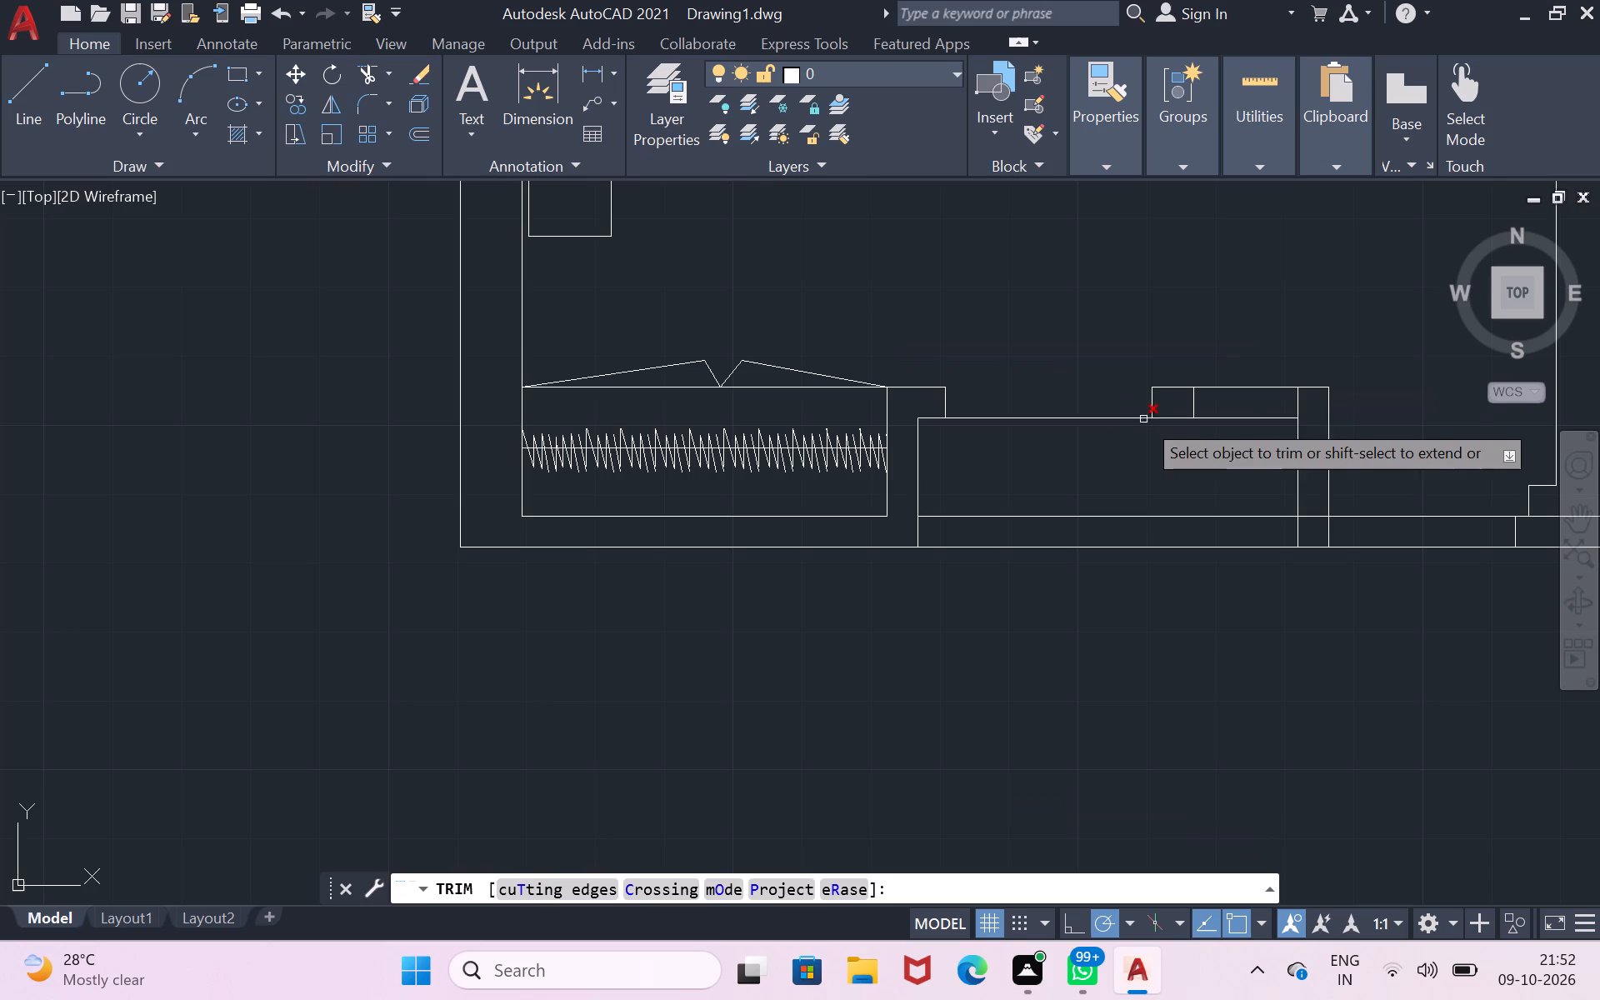
pyautogui.click(1157, 387)
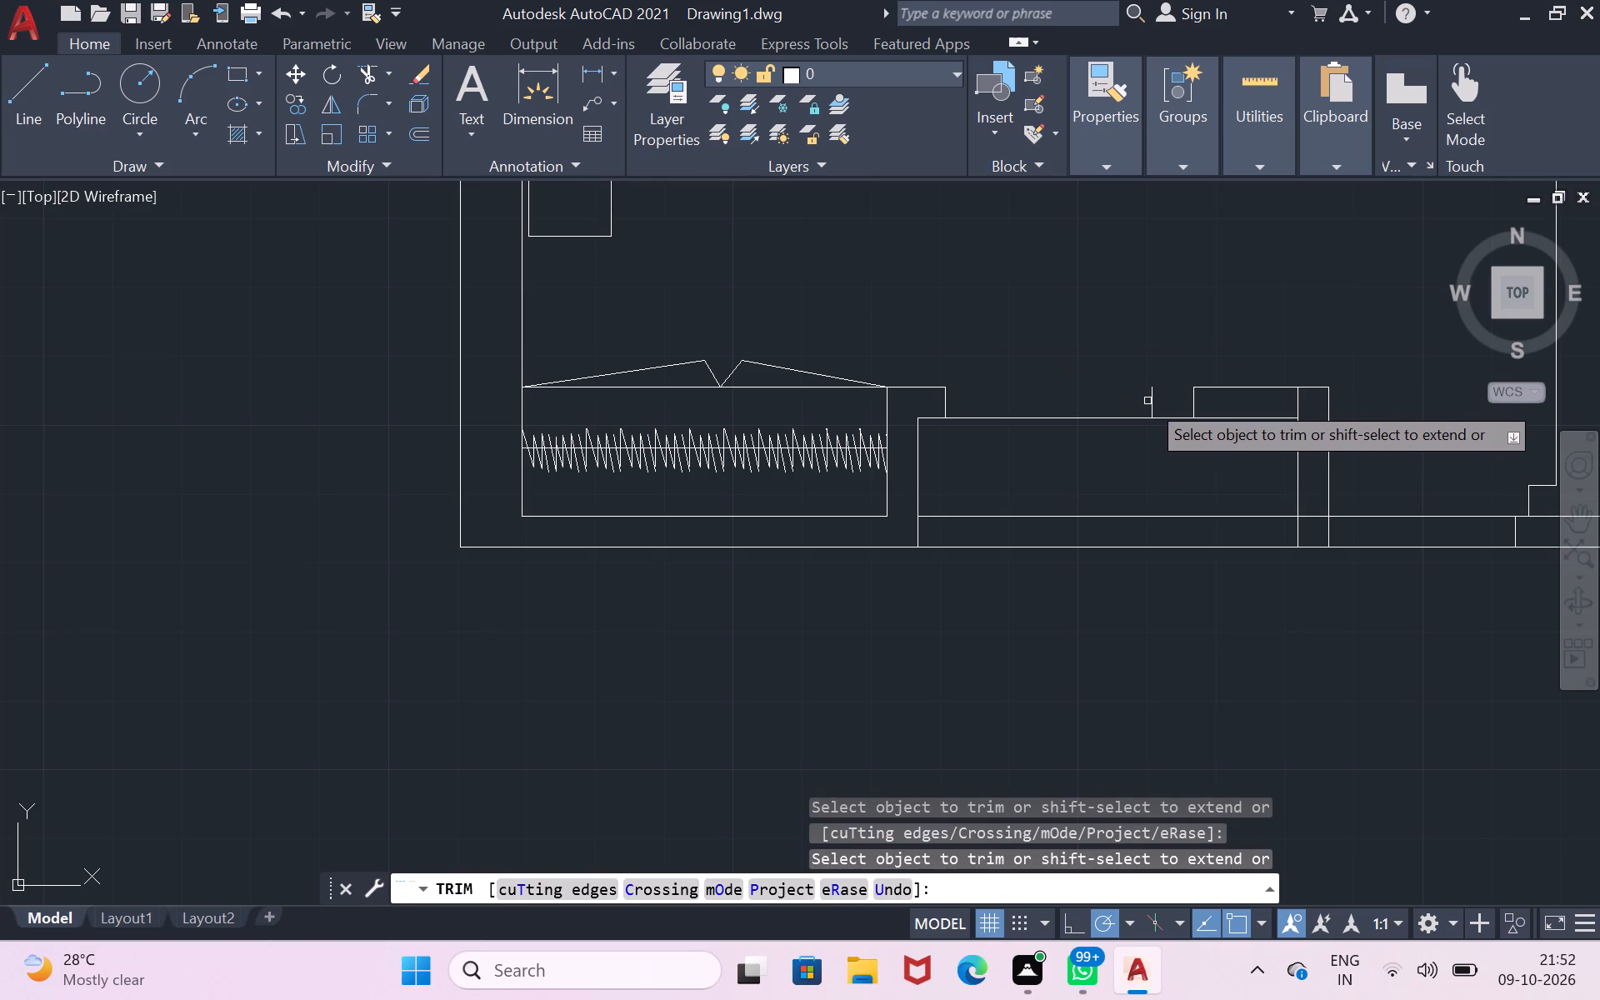
pyautogui.click(1152, 395)
pyautogui.click(1150, 422)
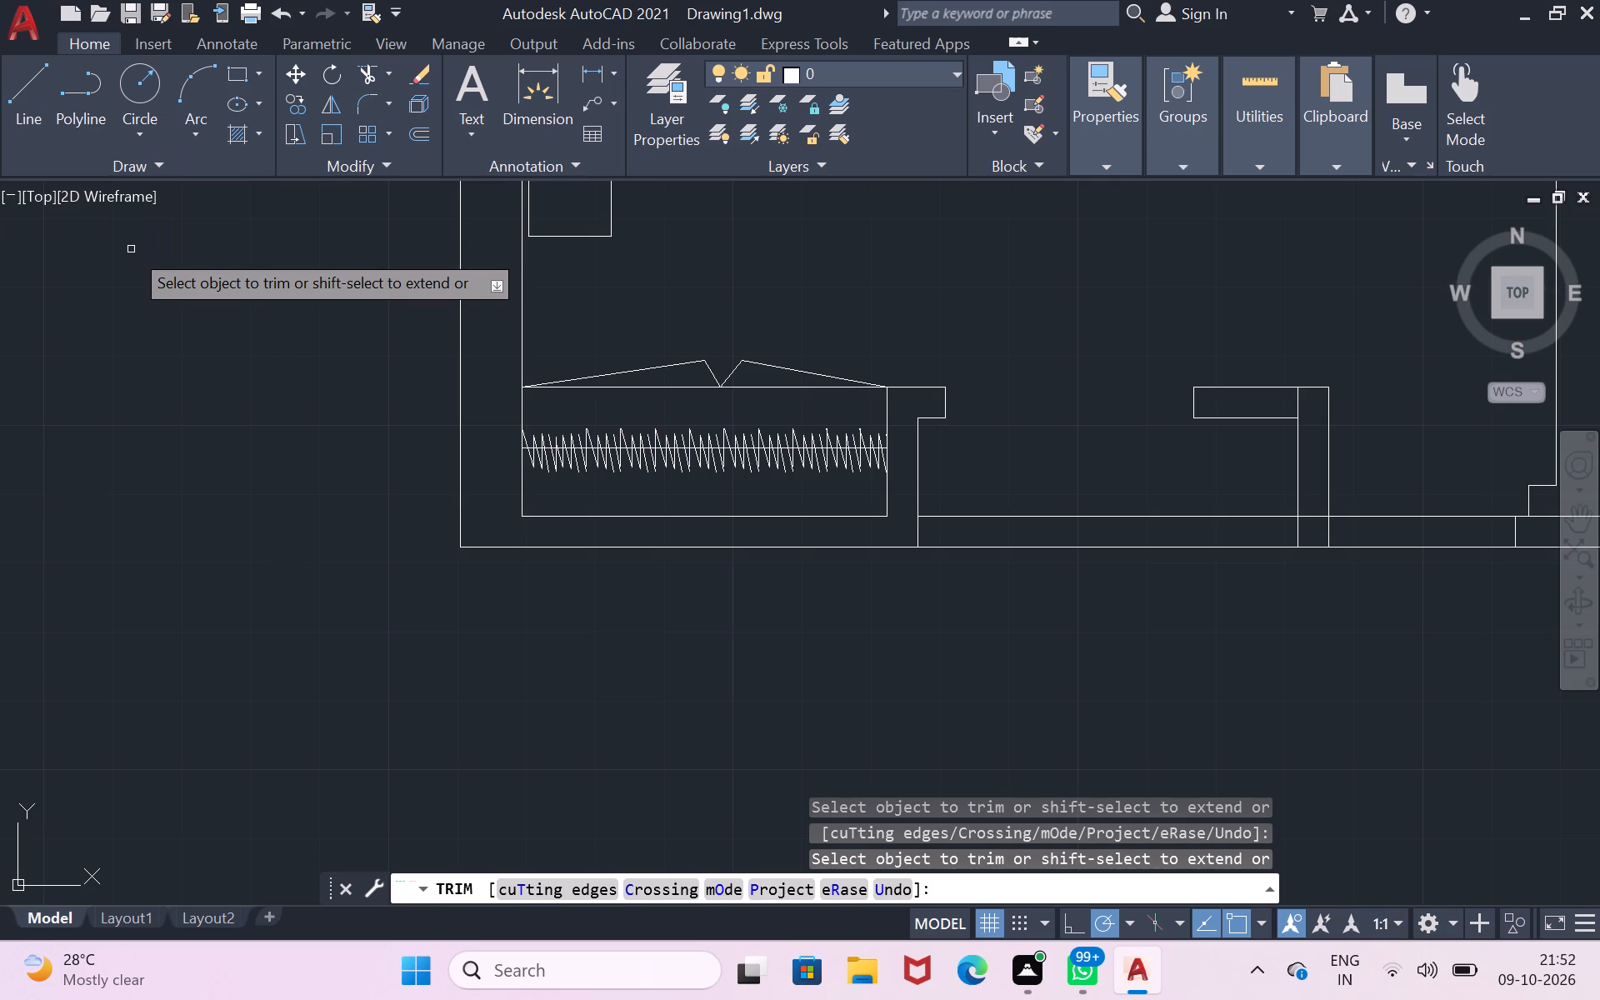
# Trim the two south wall lines between the wardrobe's east wall and the double vertical wall east of the opening.
pyautogui.scroll(-1, 923, 522)
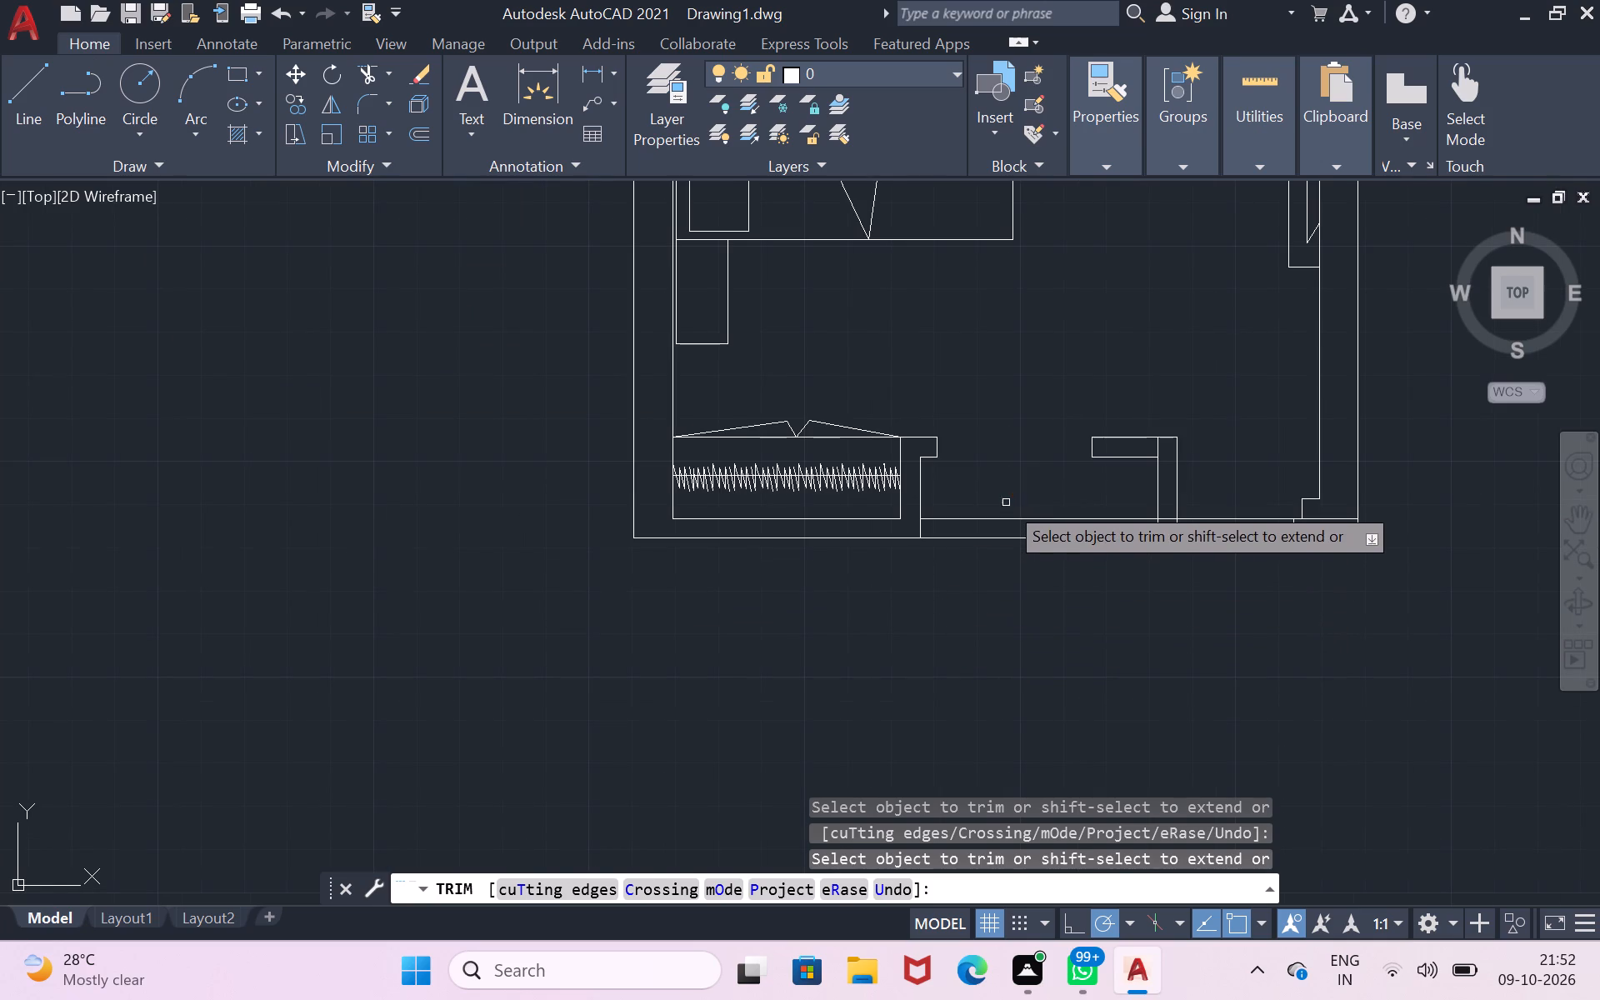
pyautogui.moveTo(1006, 502); pyautogui.dragTo(1006, 617)
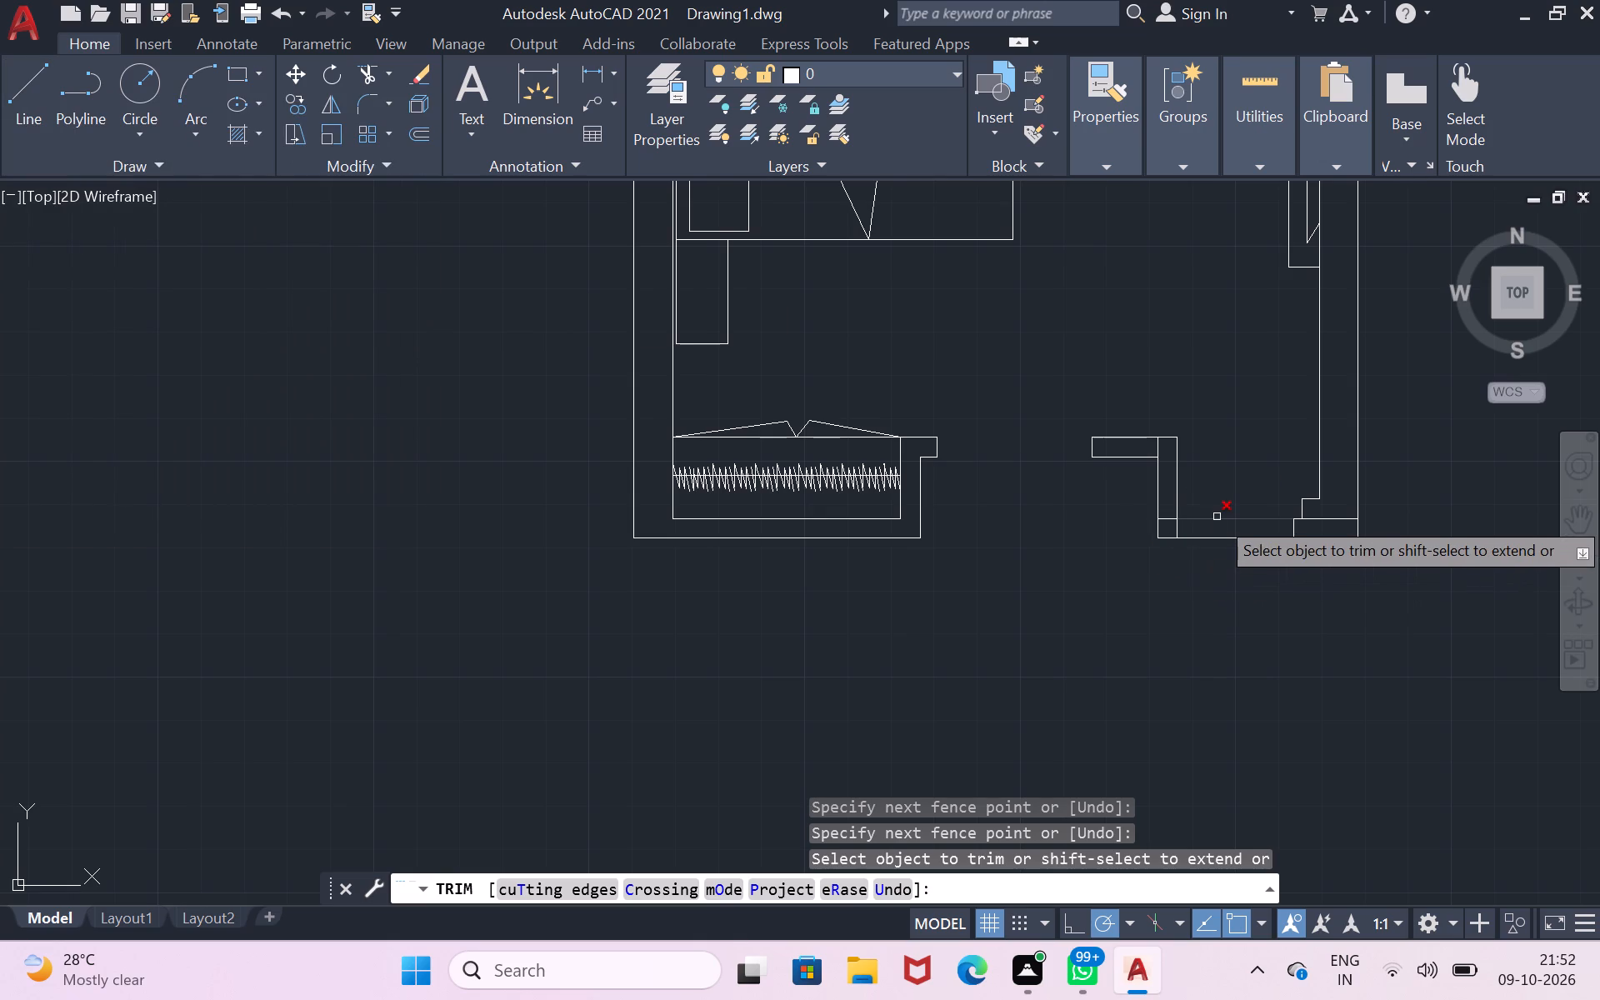
pyautogui.scroll(1, 1220, 595)
pyautogui.scroll(-1, 1220, 595)
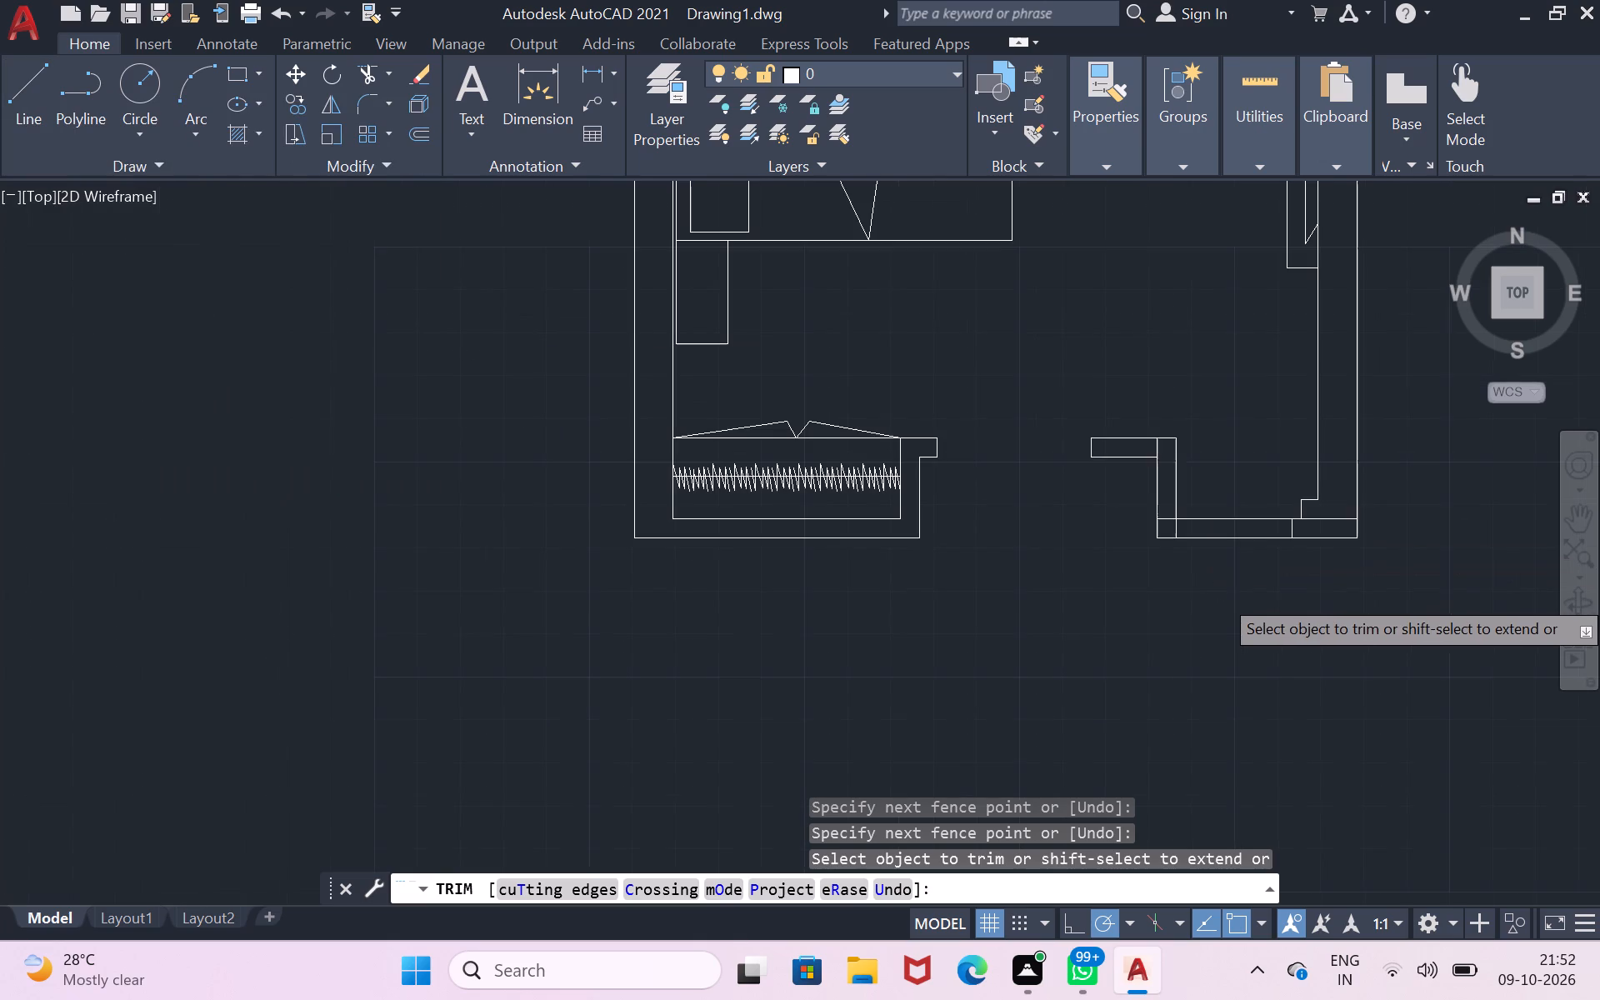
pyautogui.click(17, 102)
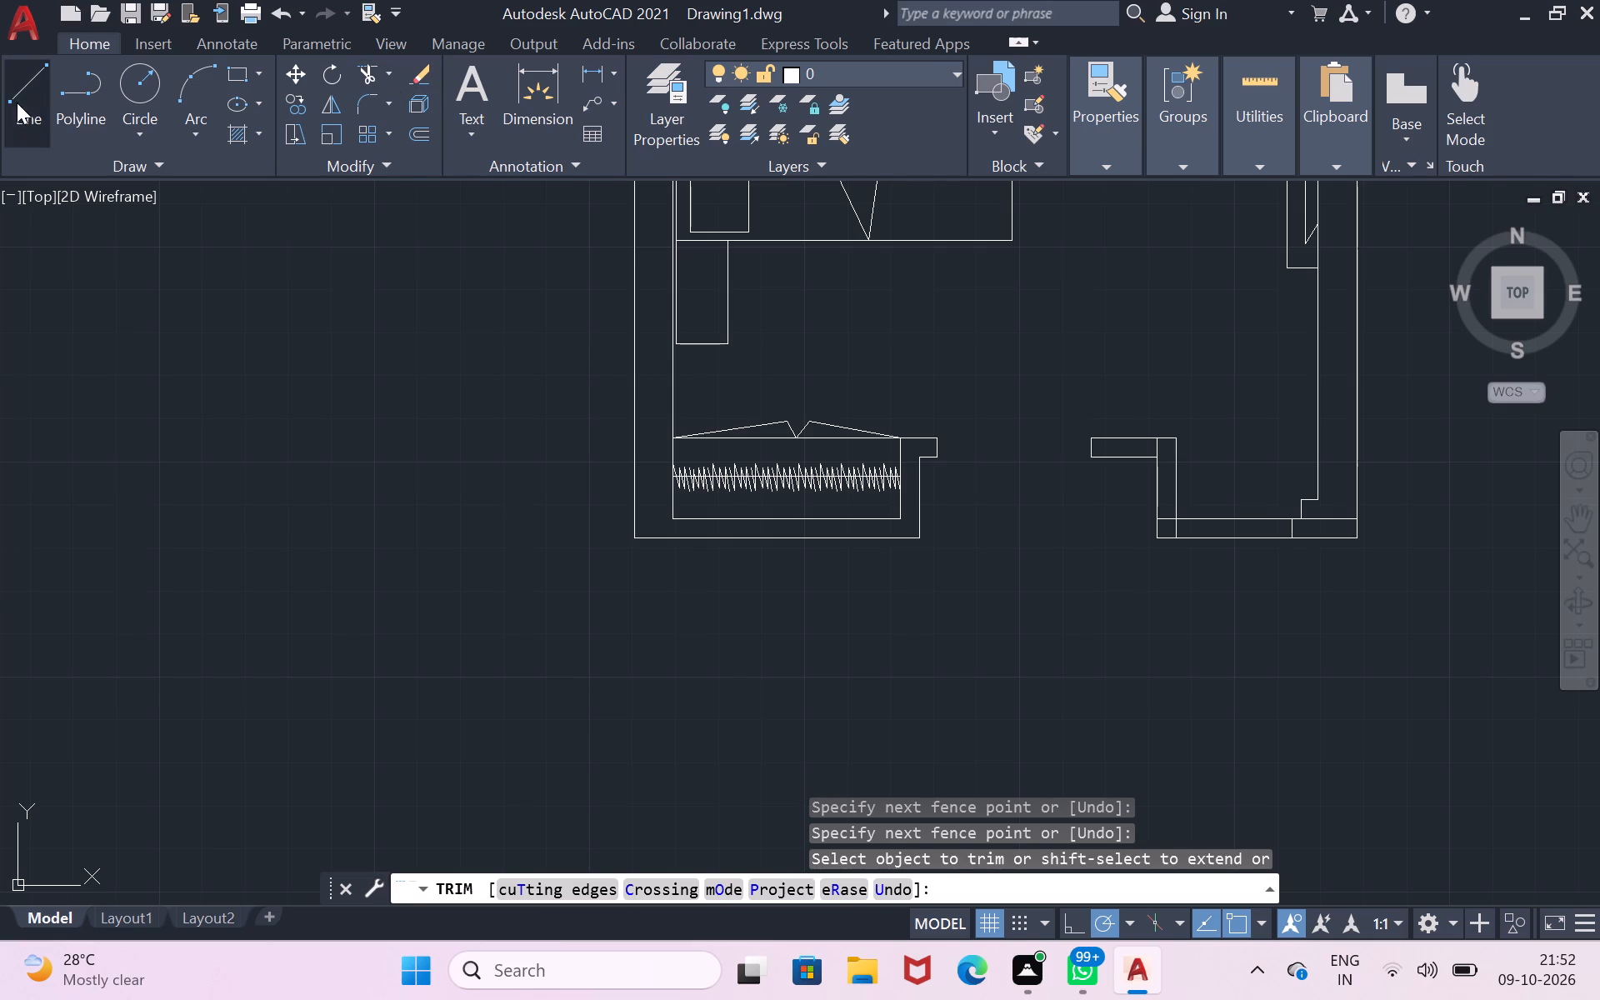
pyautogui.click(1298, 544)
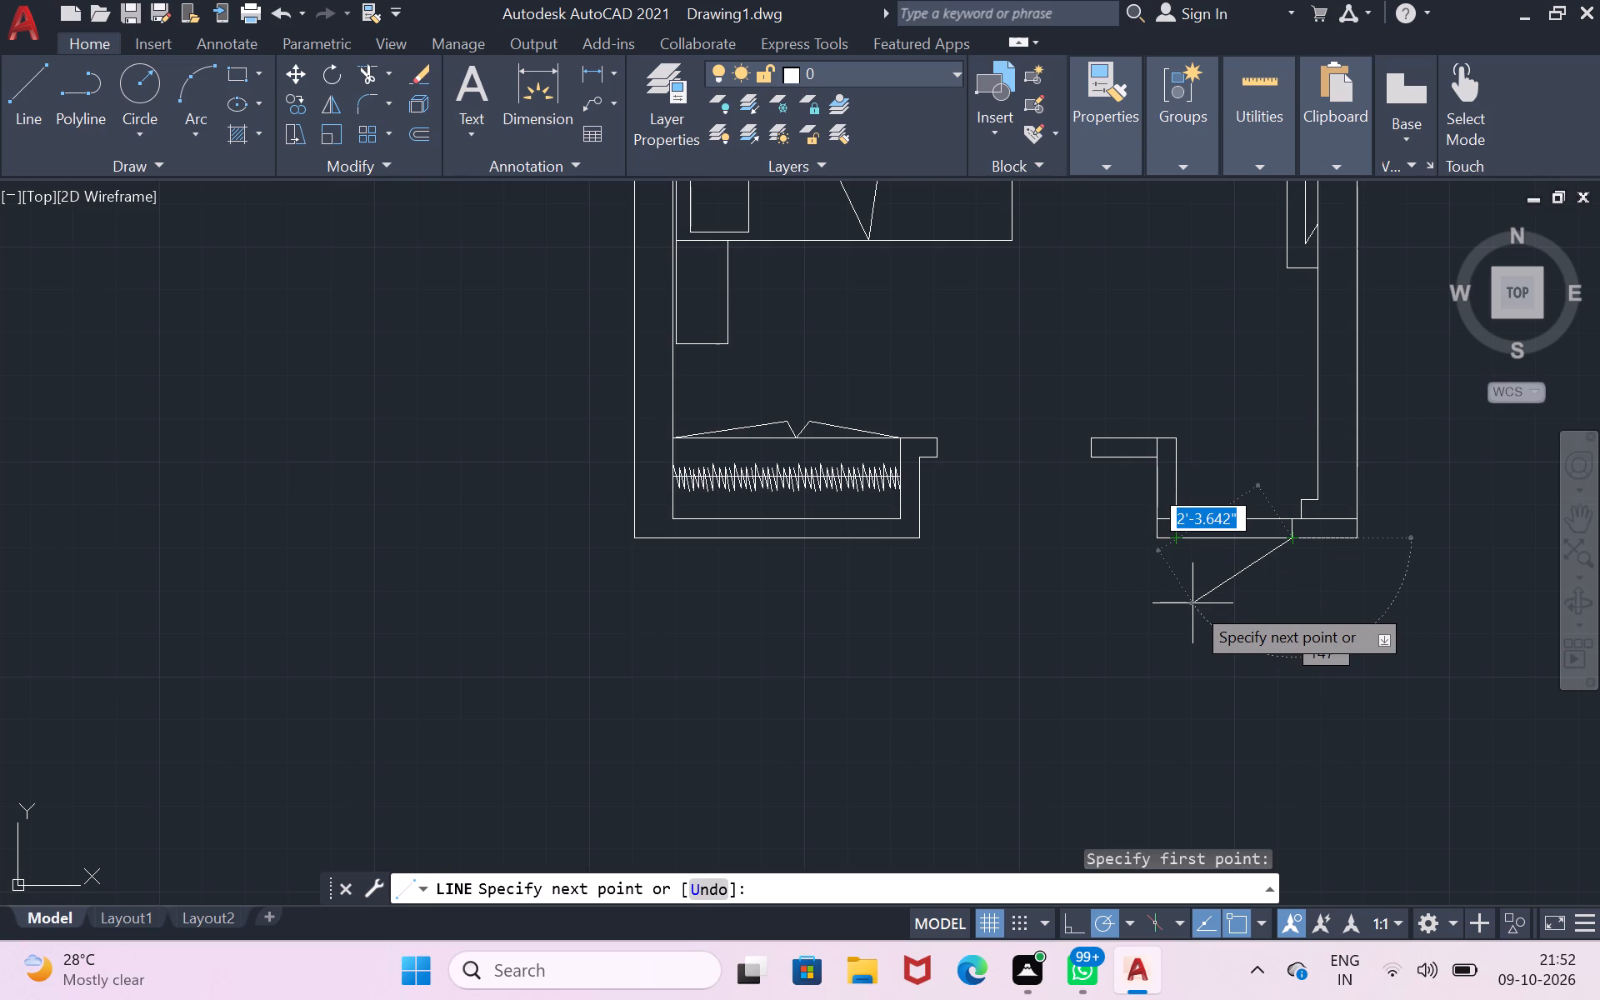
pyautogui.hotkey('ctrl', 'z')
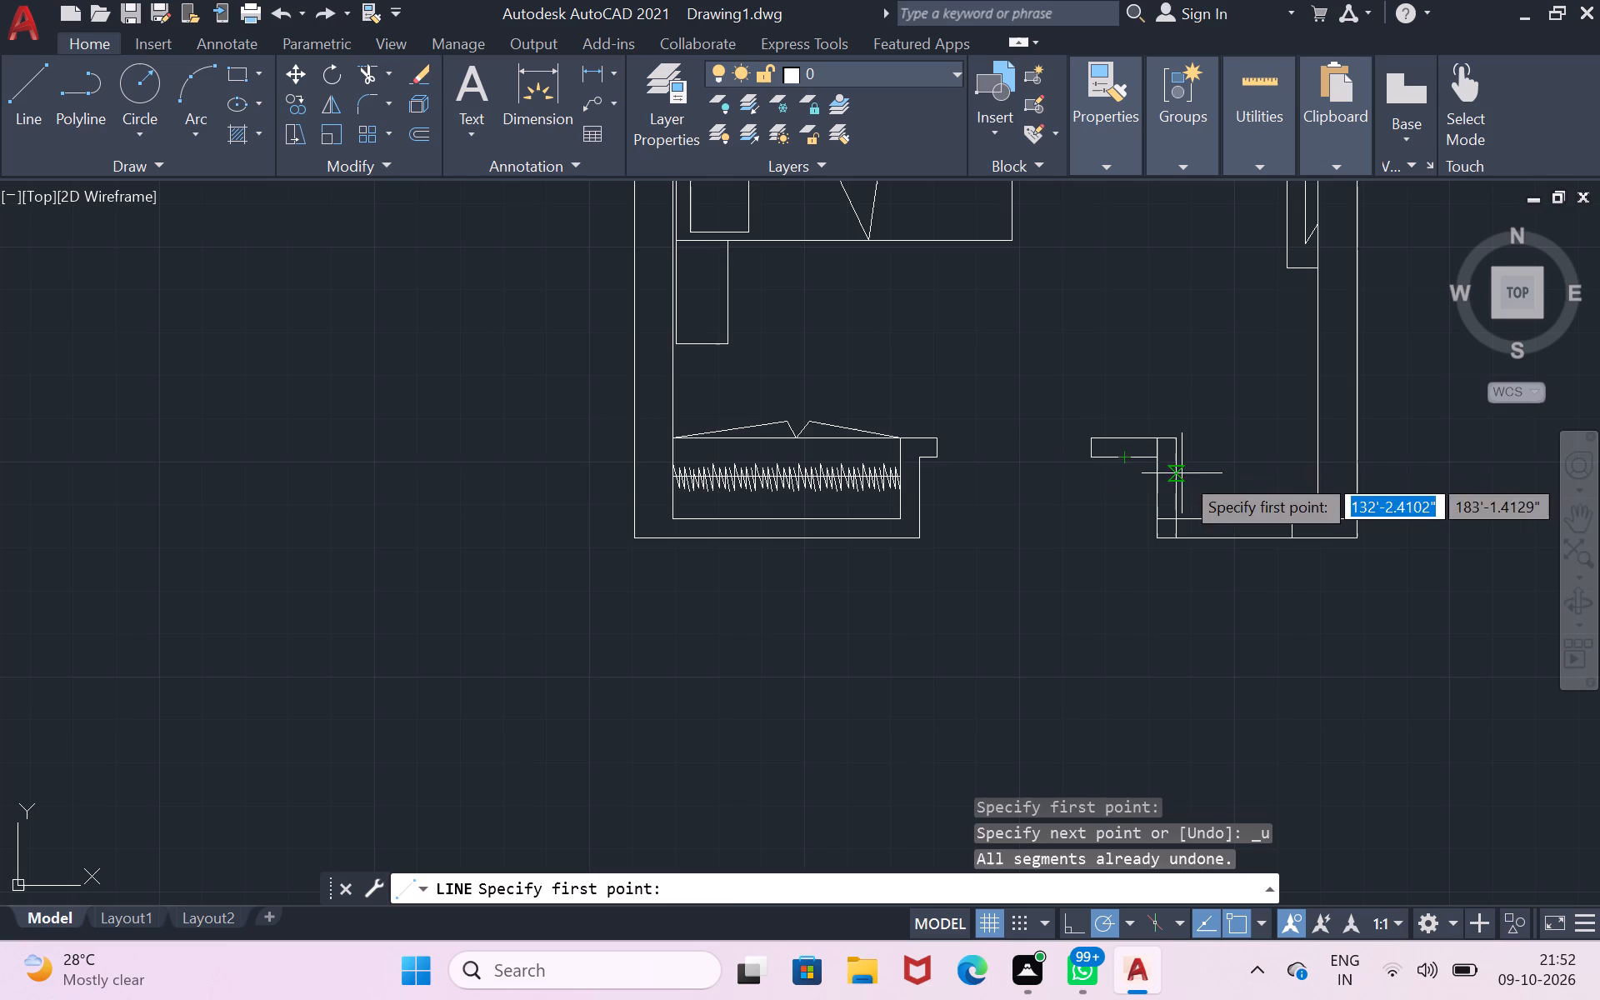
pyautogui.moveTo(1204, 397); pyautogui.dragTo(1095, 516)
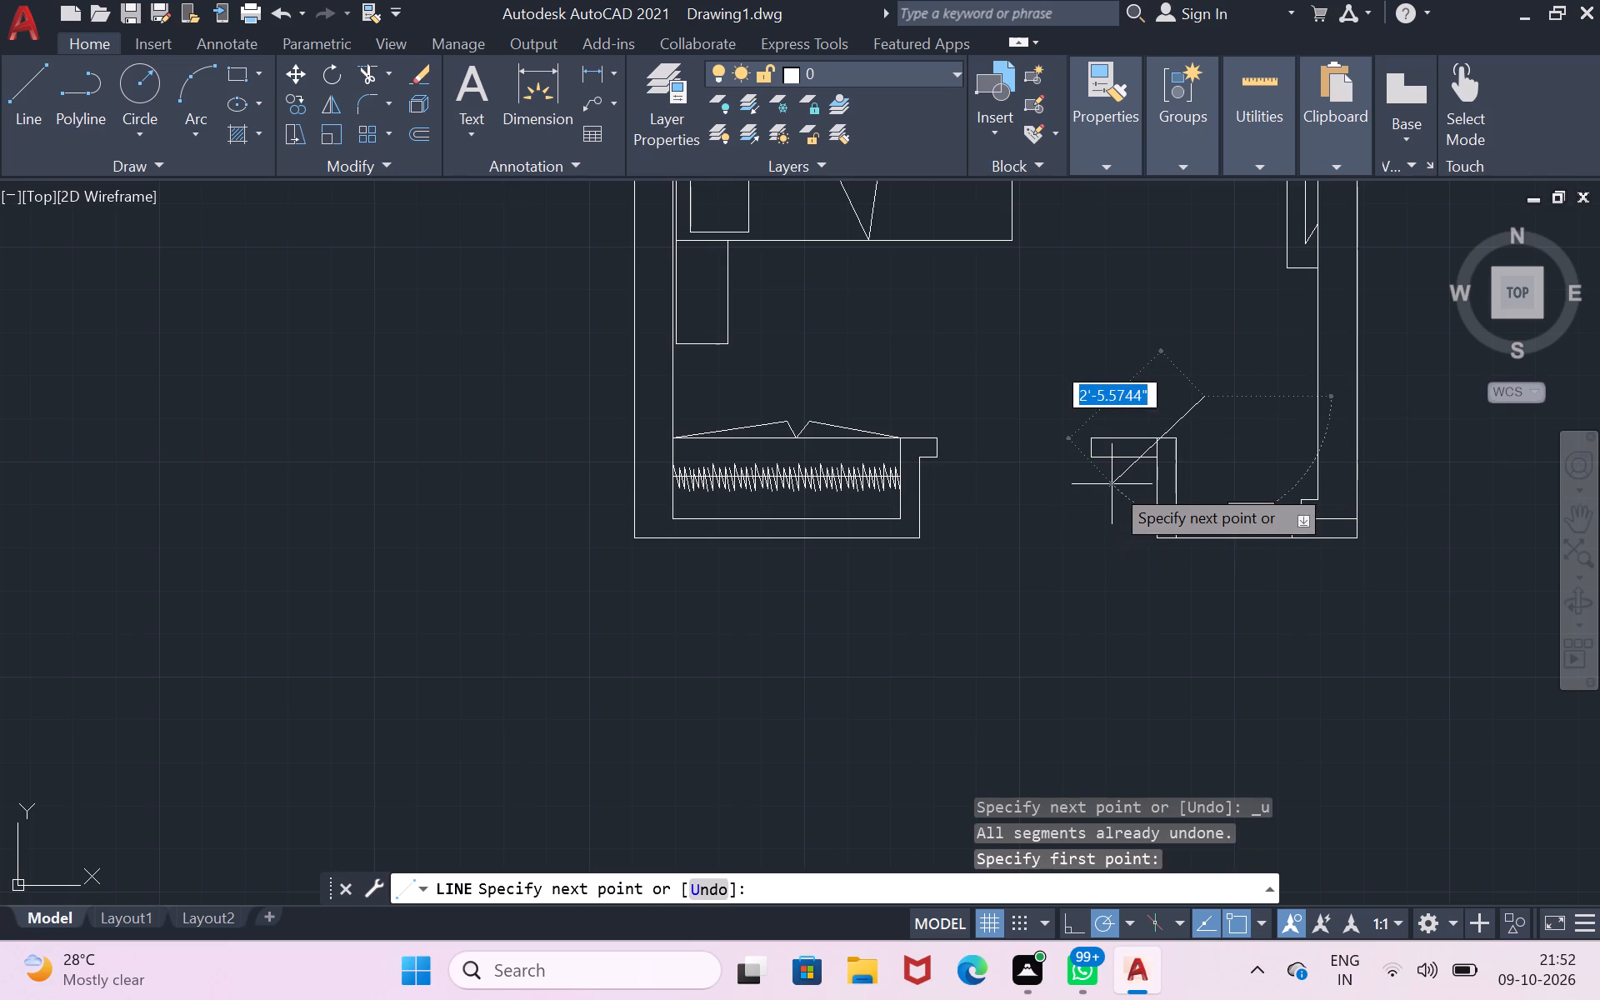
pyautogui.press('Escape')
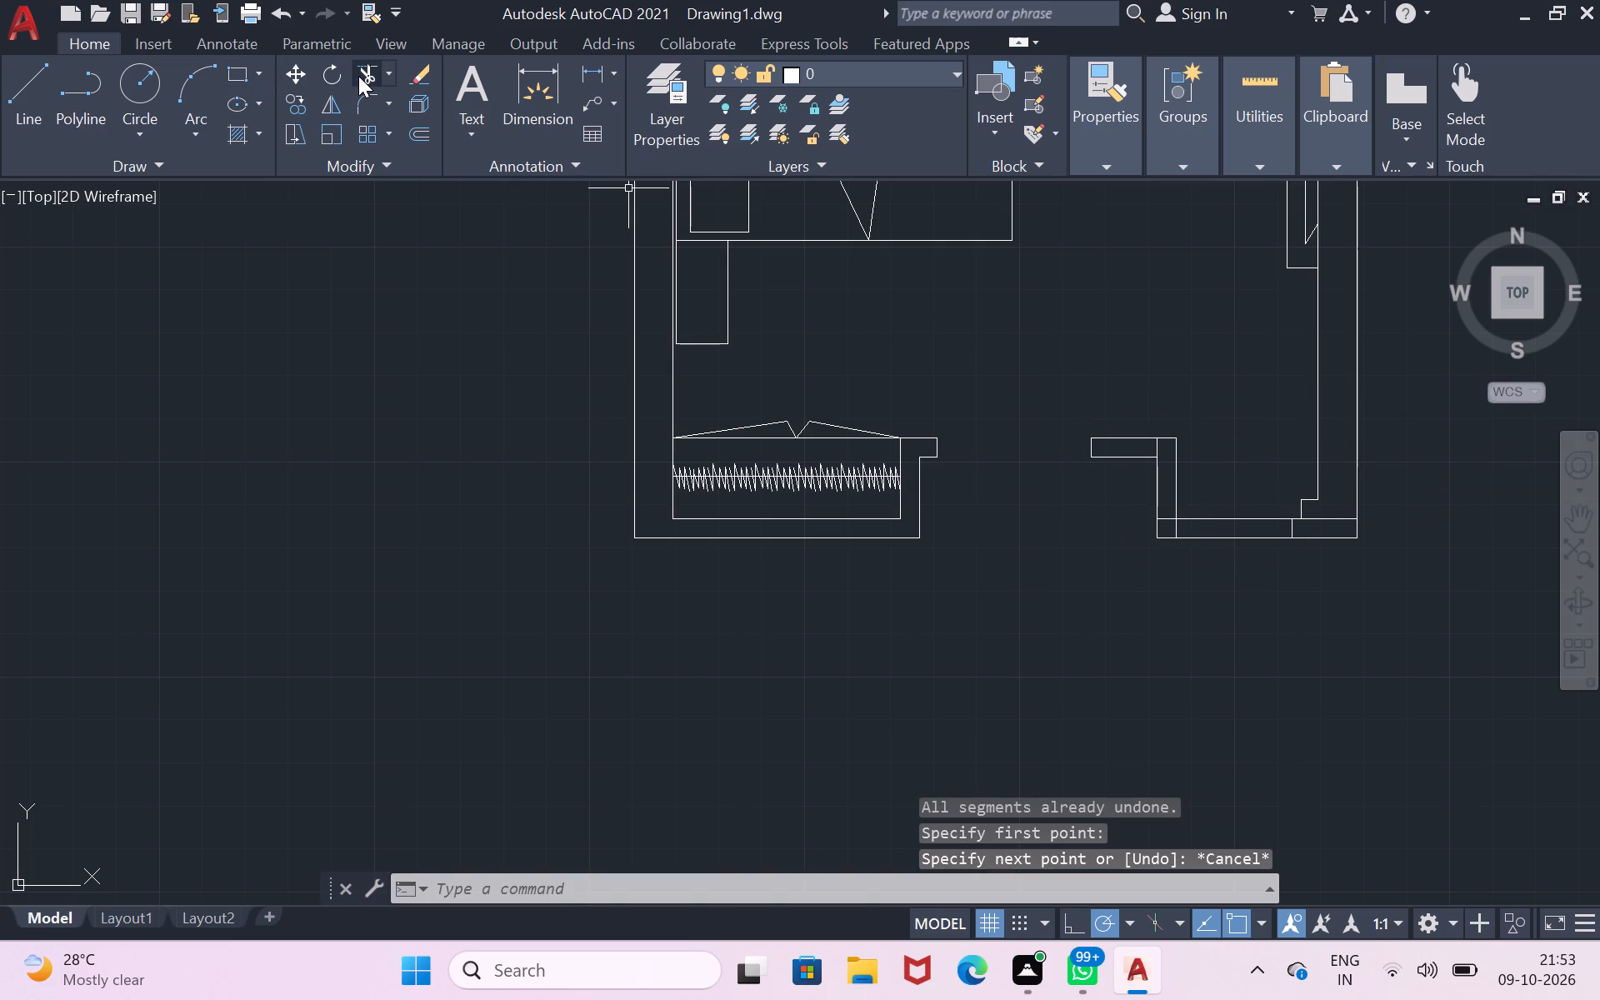
# Trim away the L-shaped wall east of the opening and the south wall lines up to the short southeast corner wall piece.
pyautogui.click(358, 76)
pyautogui.moveTo(1182, 415); pyautogui.dragTo(1209, 474)
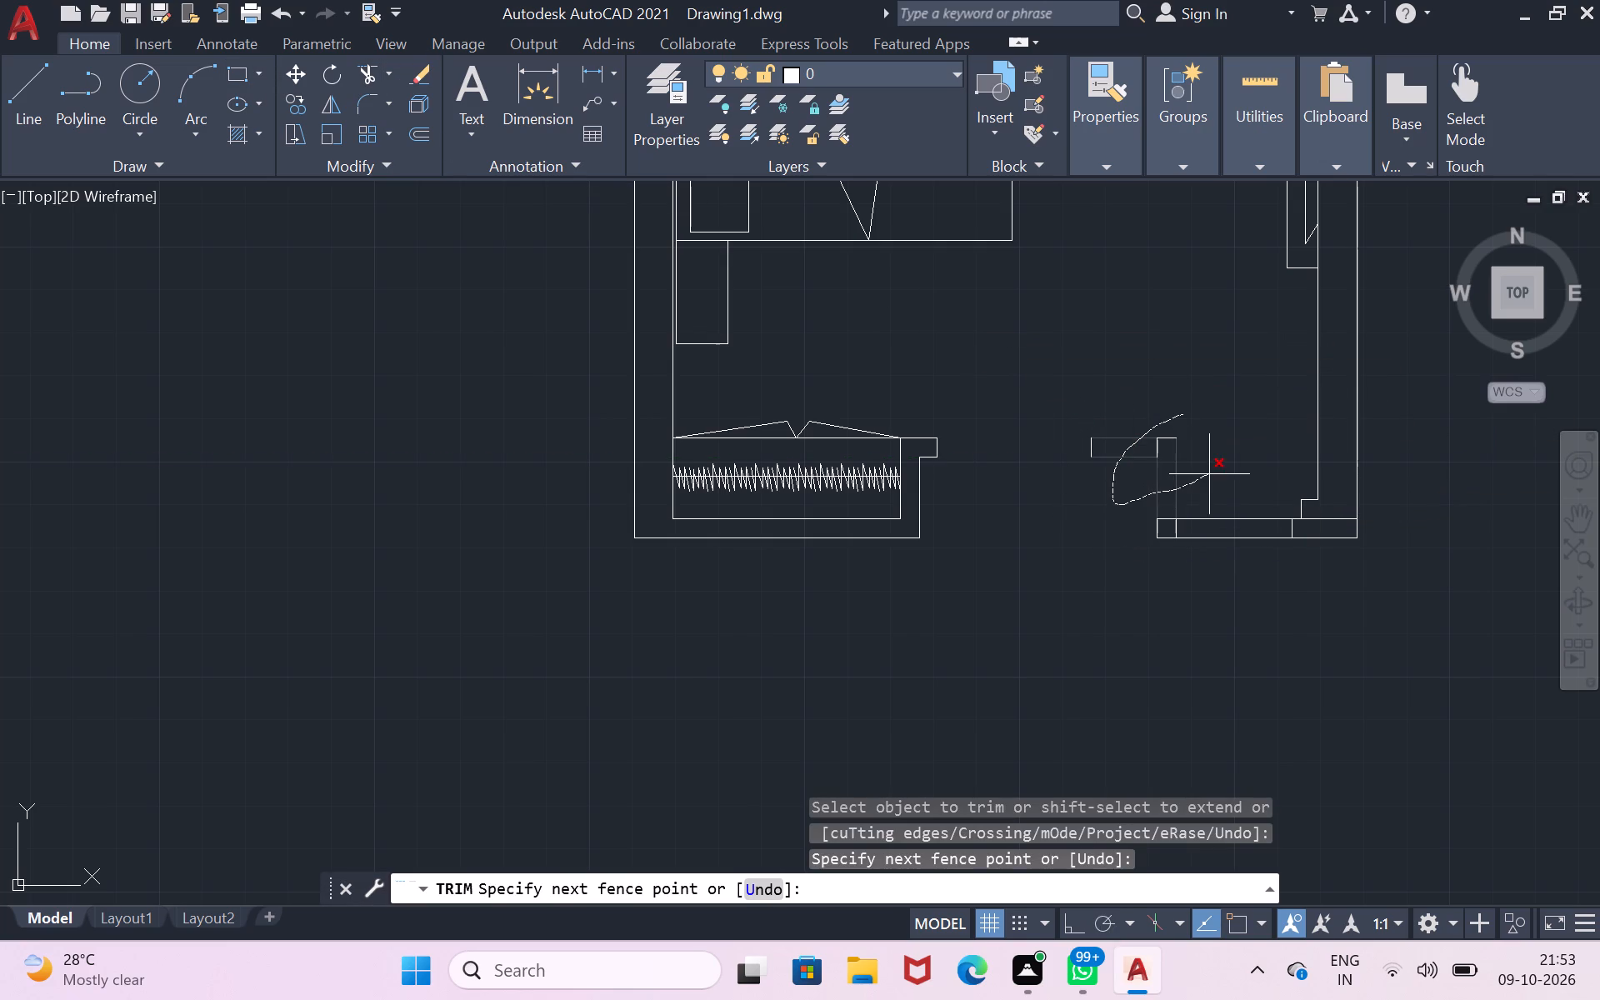
pyautogui.moveTo(1209, 474); pyautogui.dragTo(1167, 427)
pyautogui.moveTo(1167, 427); pyautogui.dragTo(1118, 447)
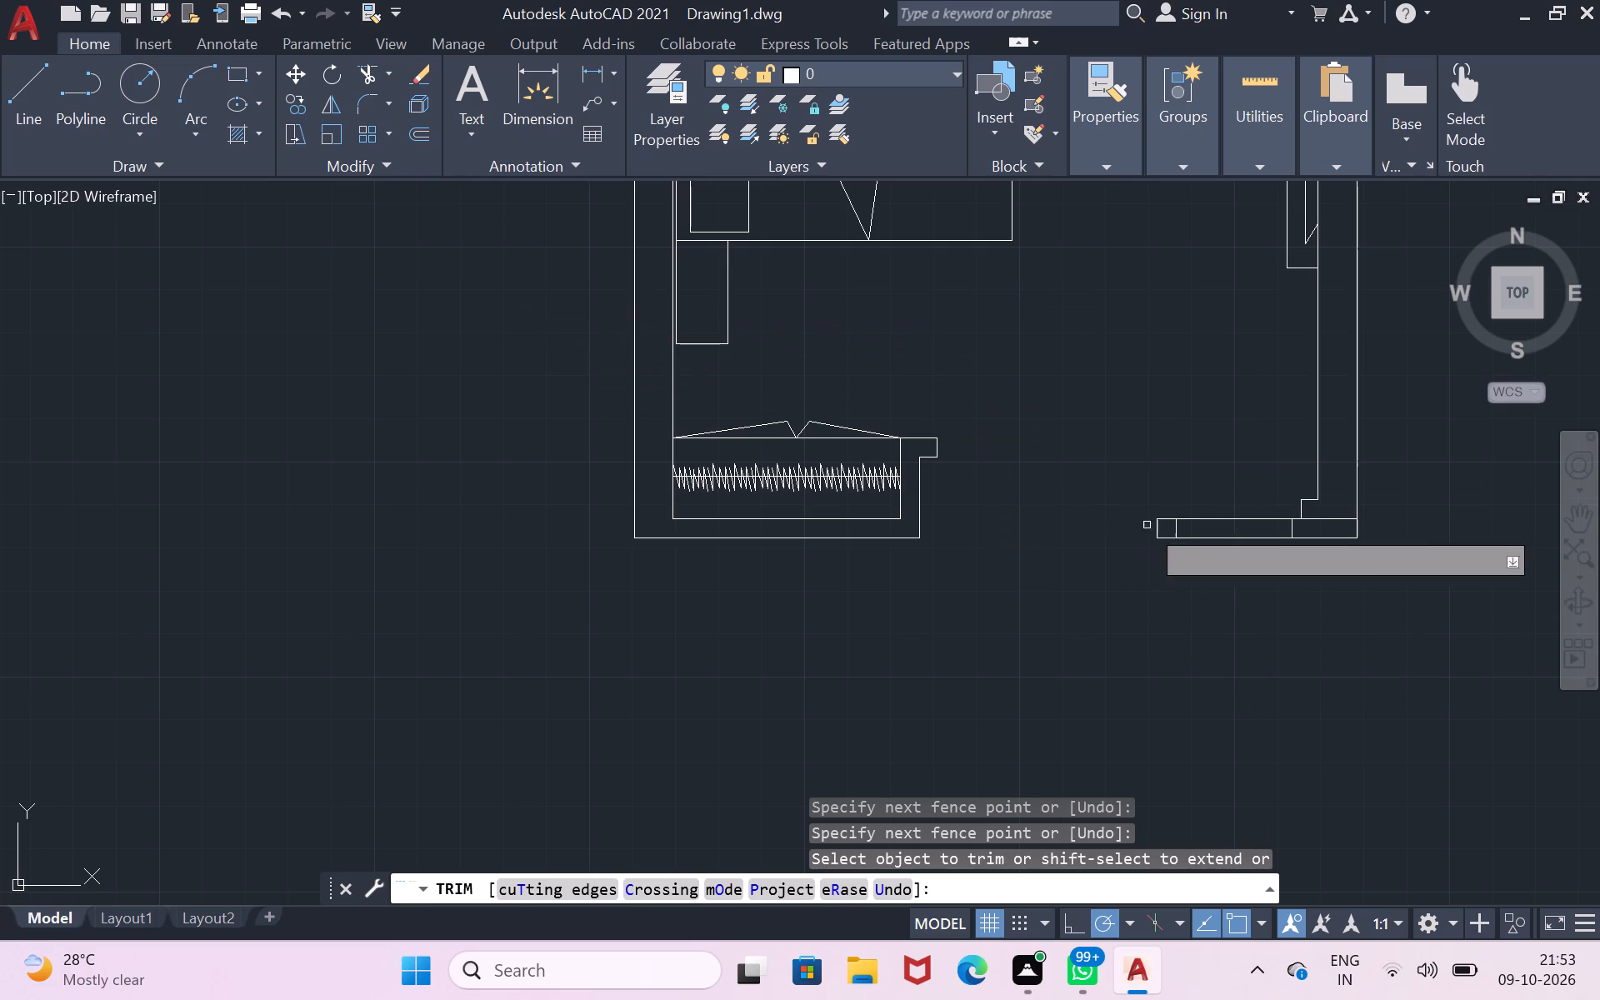
pyautogui.click(1177, 529)
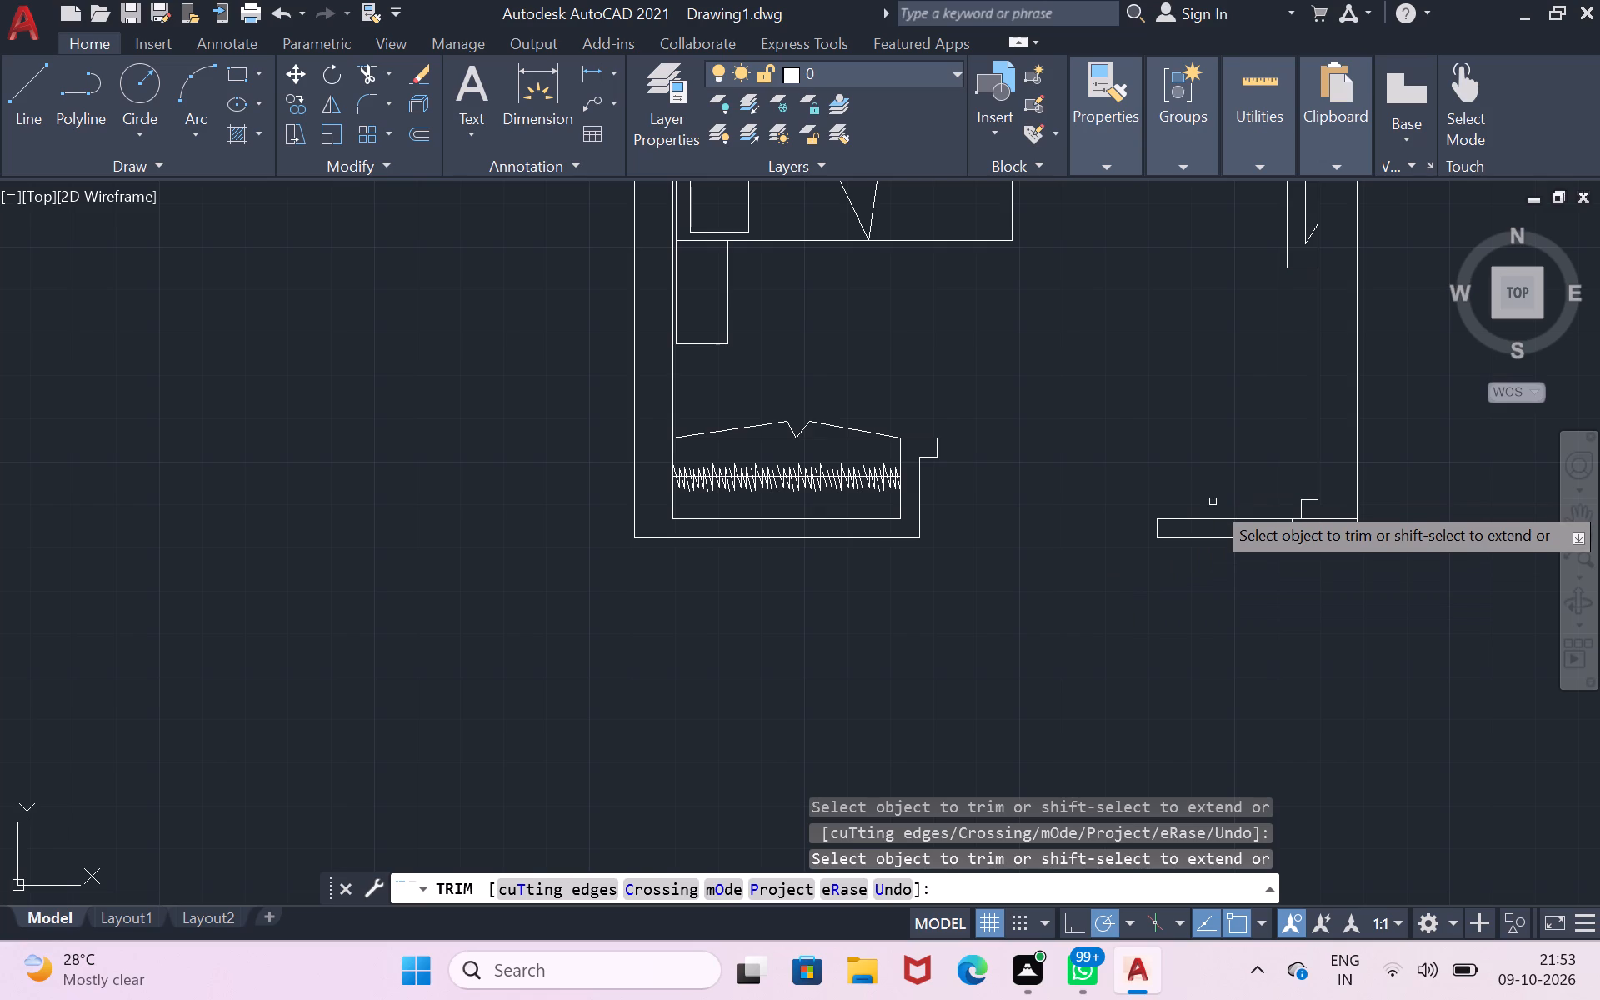
pyautogui.moveTo(1212, 502); pyautogui.dragTo(1204, 577)
pyautogui.moveTo(1166, 540); pyautogui.dragTo(1149, 538)
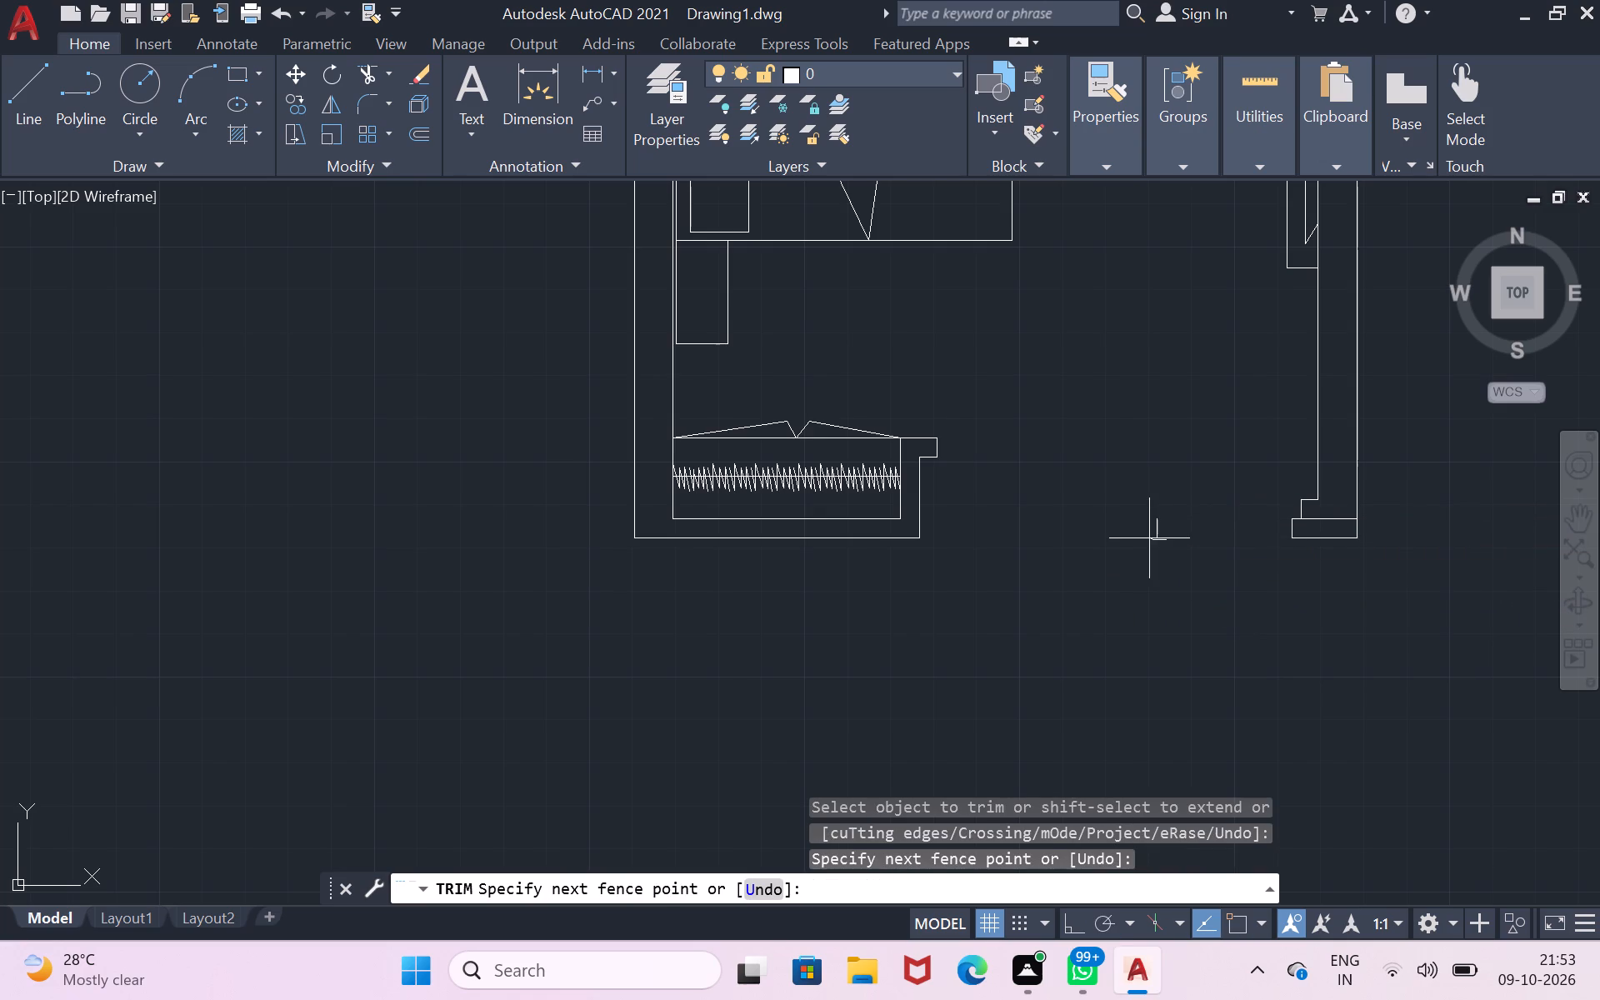
pyautogui.moveTo(1149, 538); pyautogui.dragTo(1167, 527)
# Draw a 3' horizontal line west from the lower west corner of the southeast wall piece.
pyautogui.click(12, 98)
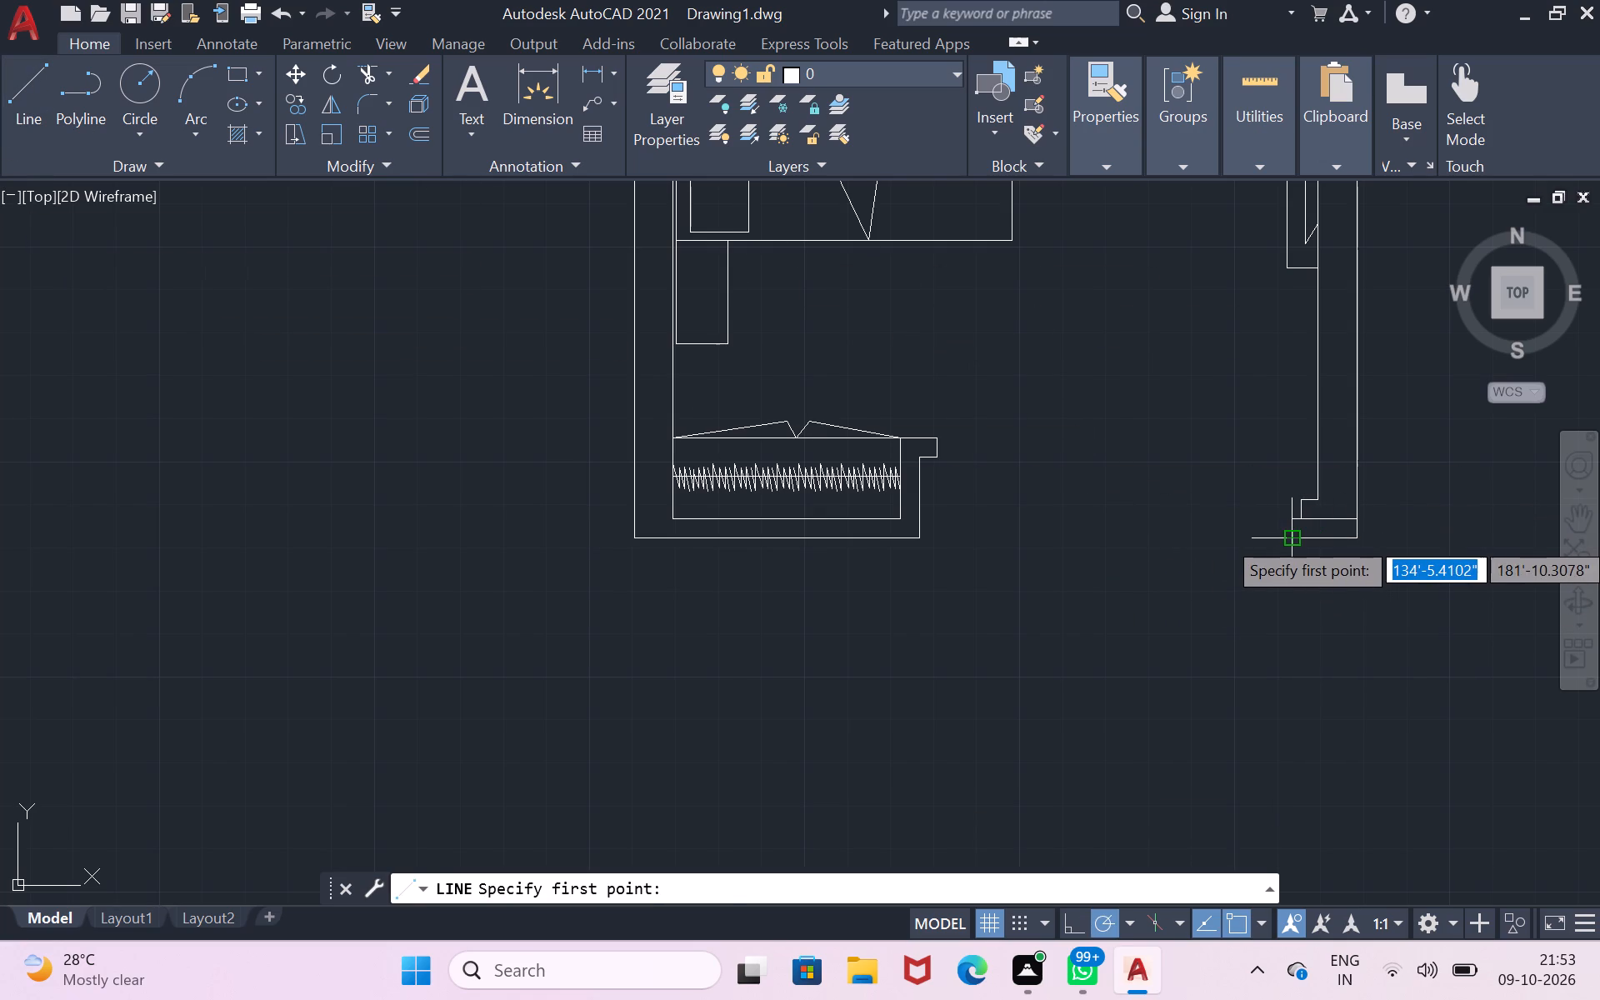
pyautogui.moveTo(1295, 537); pyautogui.dragTo(1287, 533)
pyautogui.write("3'")
pyautogui.press('Return')
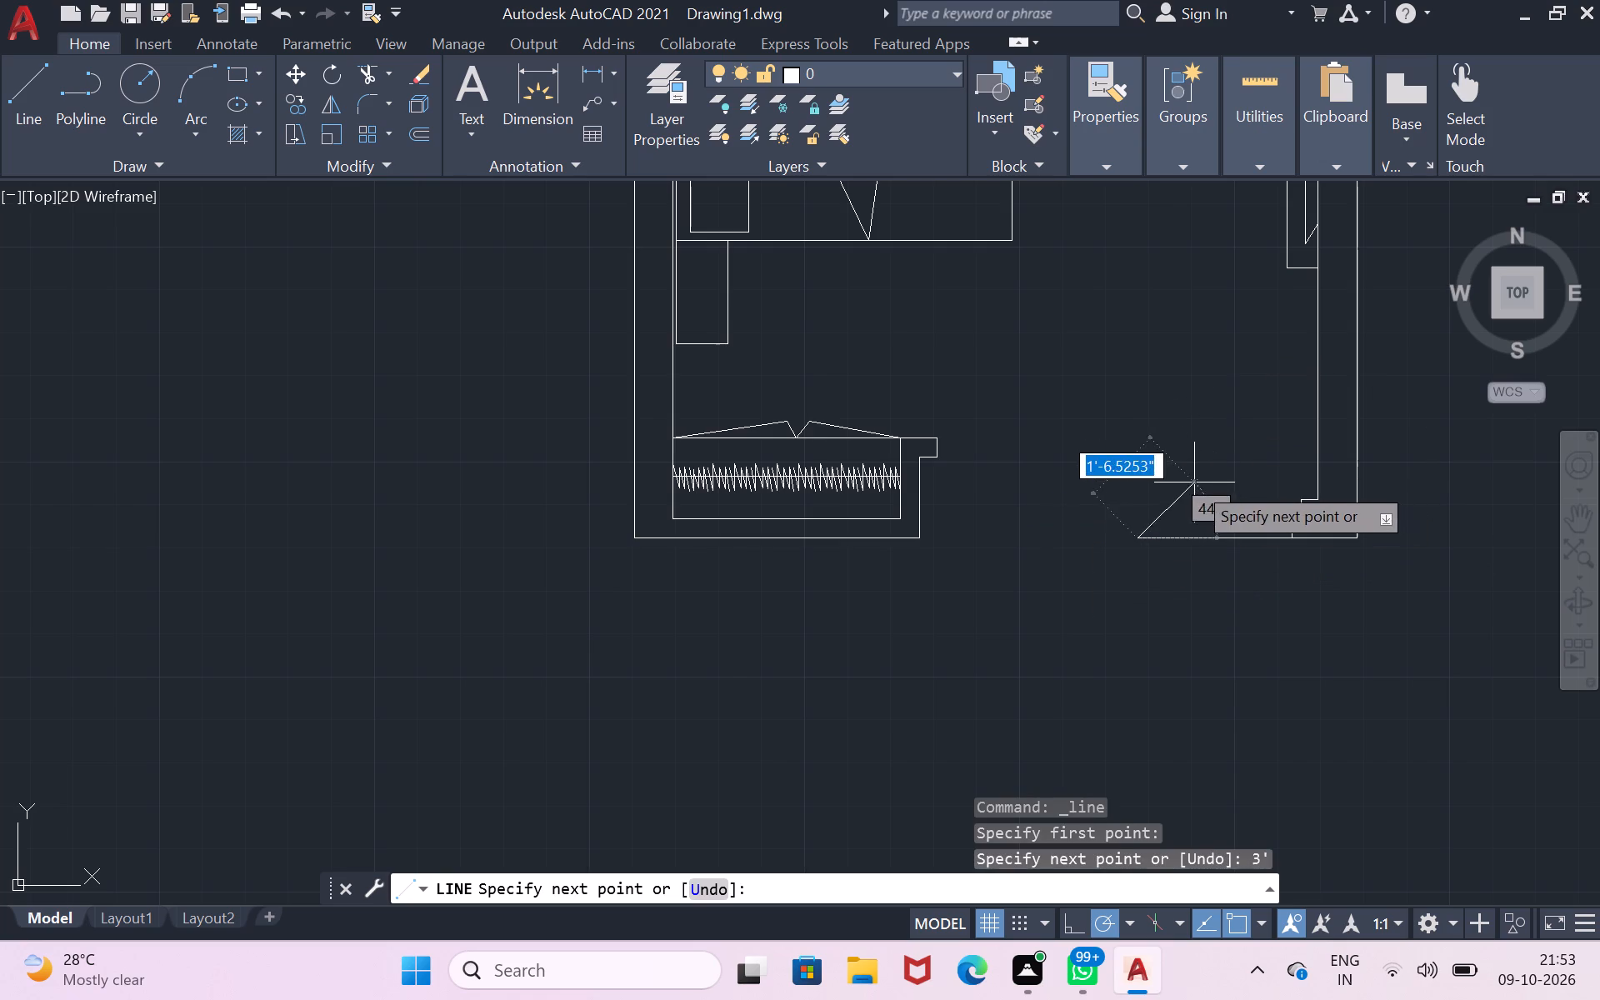
pyautogui.press('Return')
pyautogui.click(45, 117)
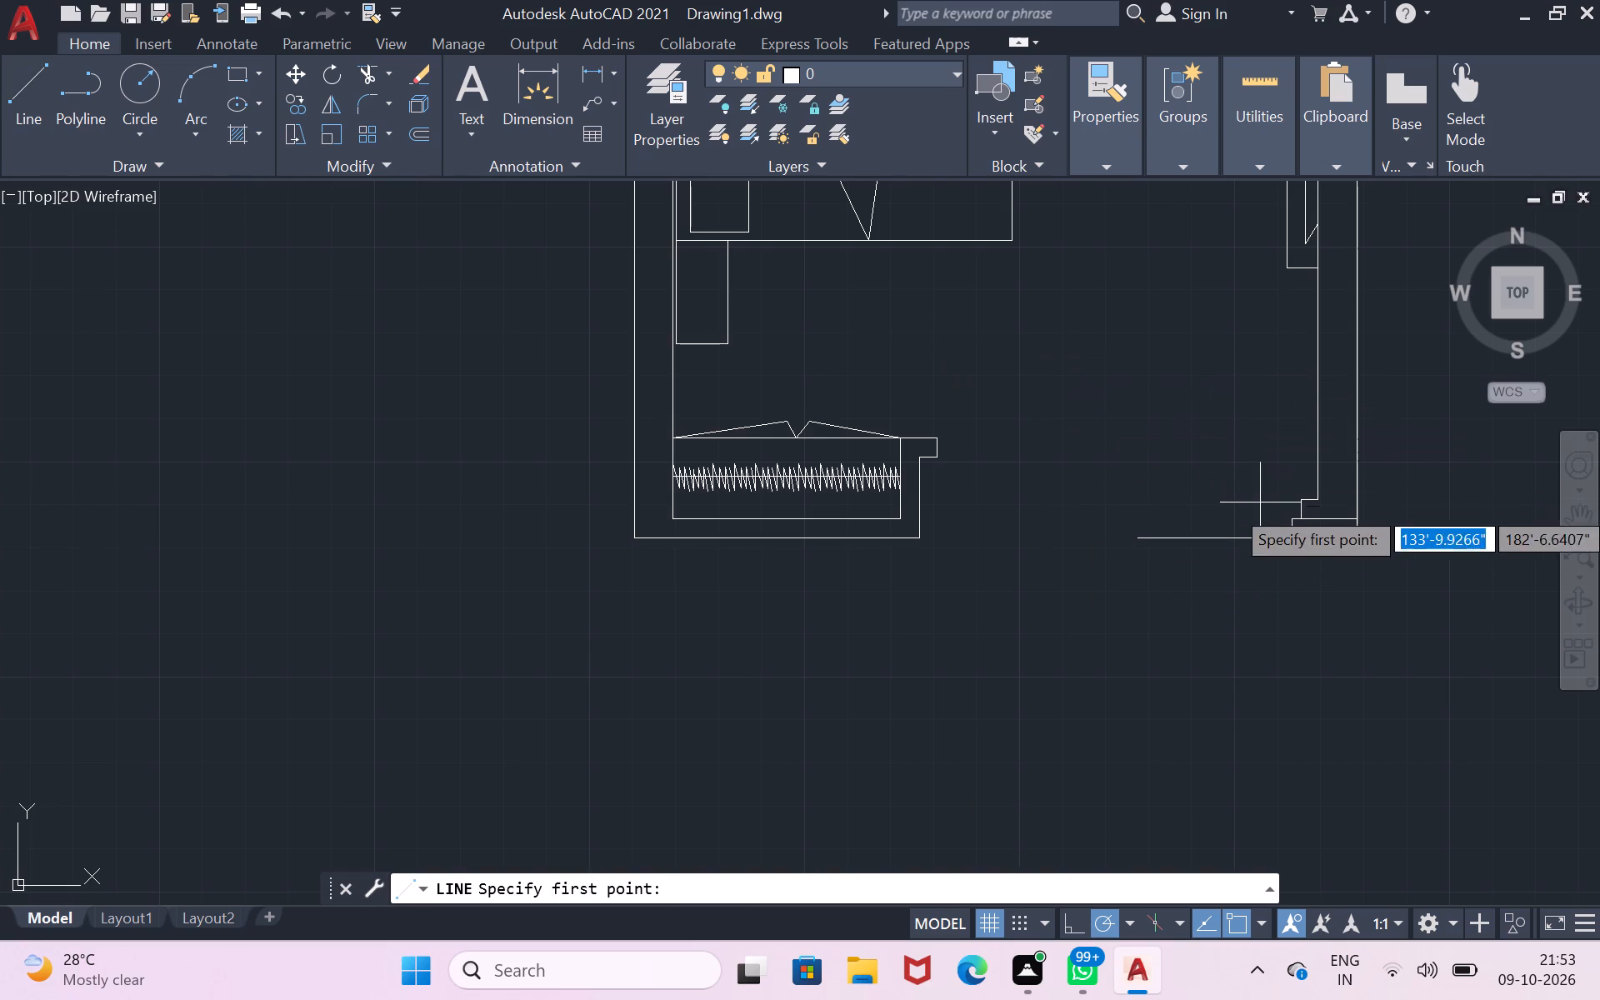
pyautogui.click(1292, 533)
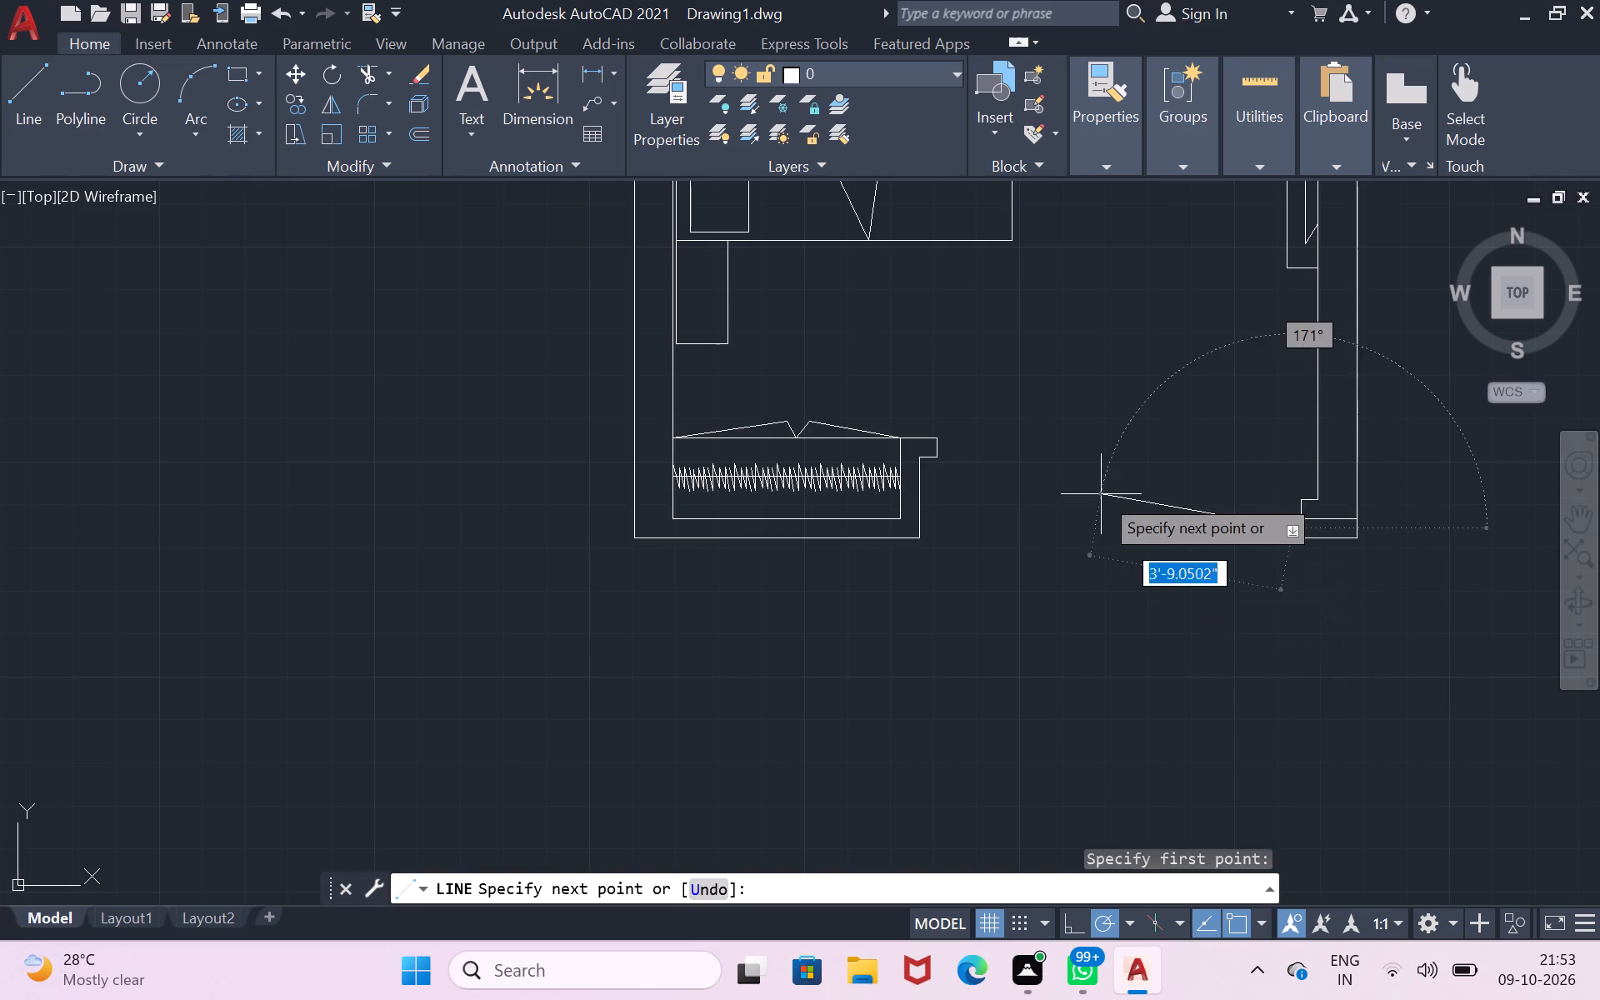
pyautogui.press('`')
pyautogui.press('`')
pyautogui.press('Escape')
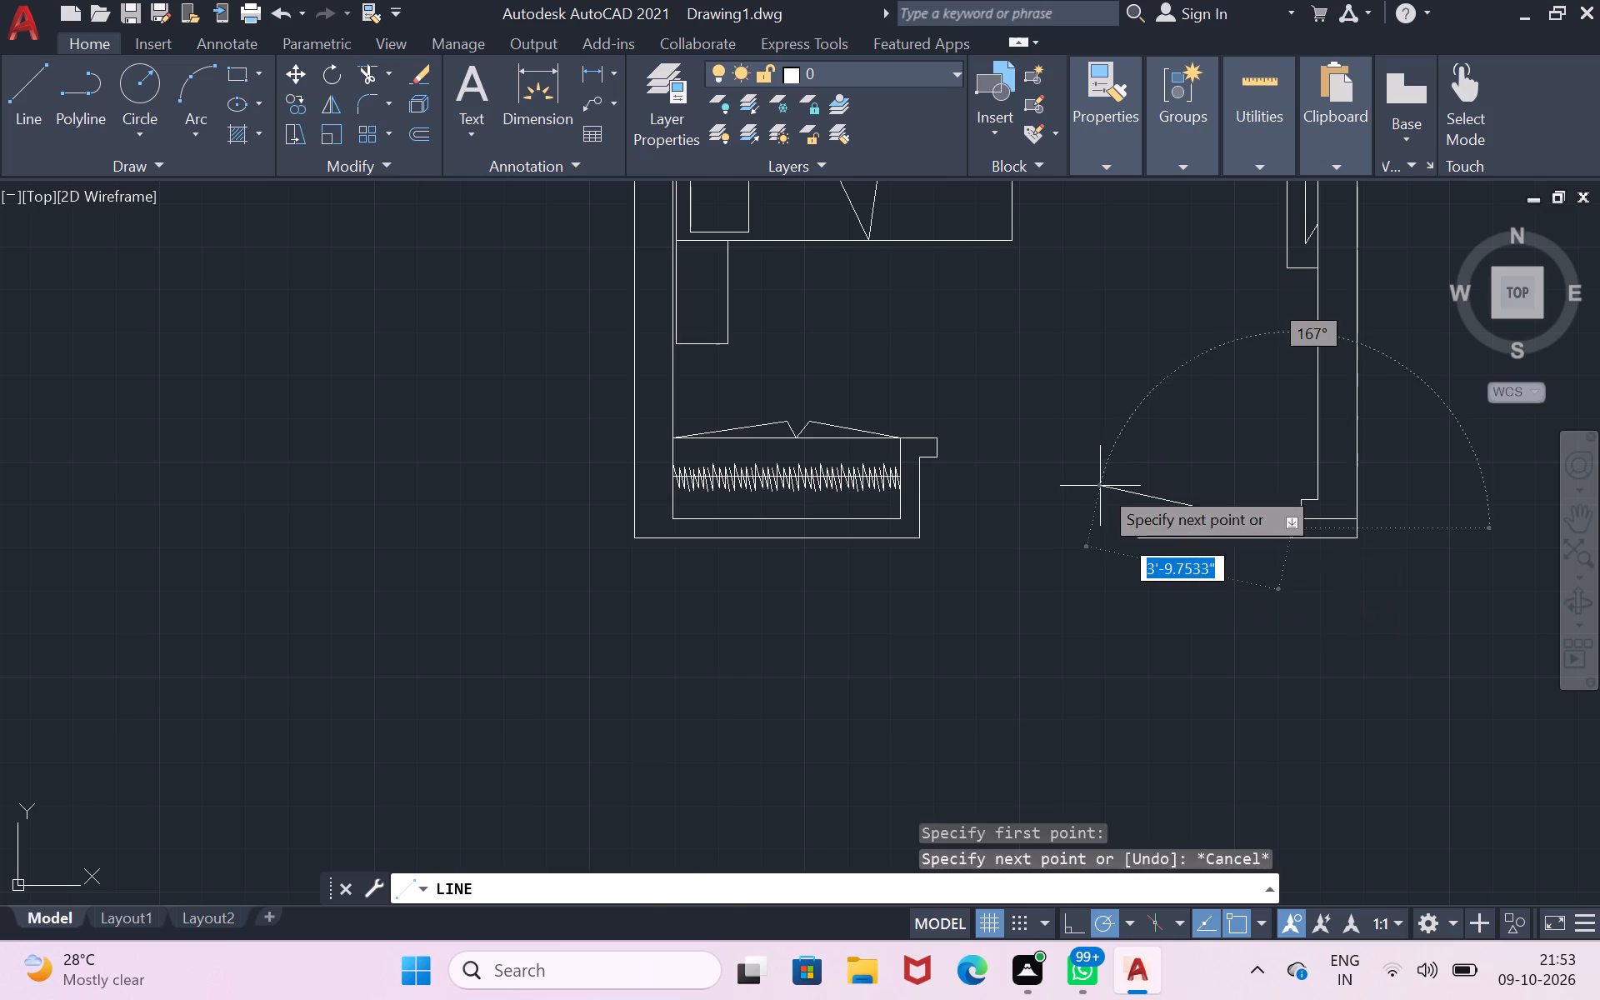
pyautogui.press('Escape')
# Draw a line north from the lower west corner of the southeast wall piece, as a 3" segment followed by a 3' segment.
pyautogui.press('l')
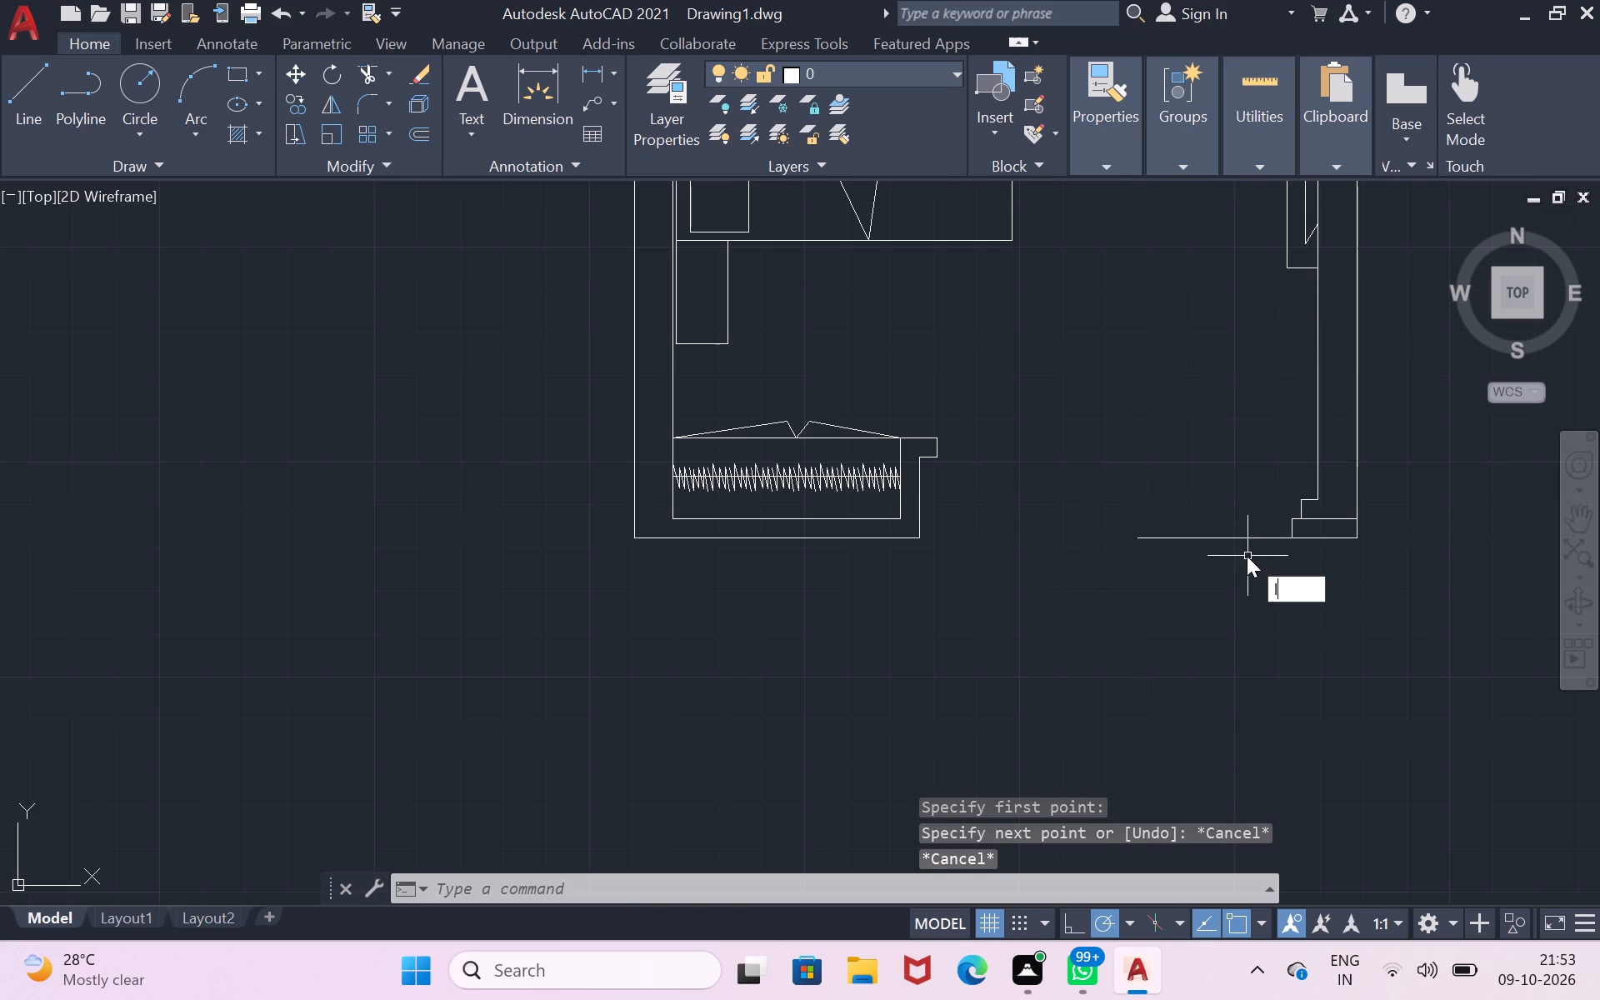
pyautogui.press('Return')
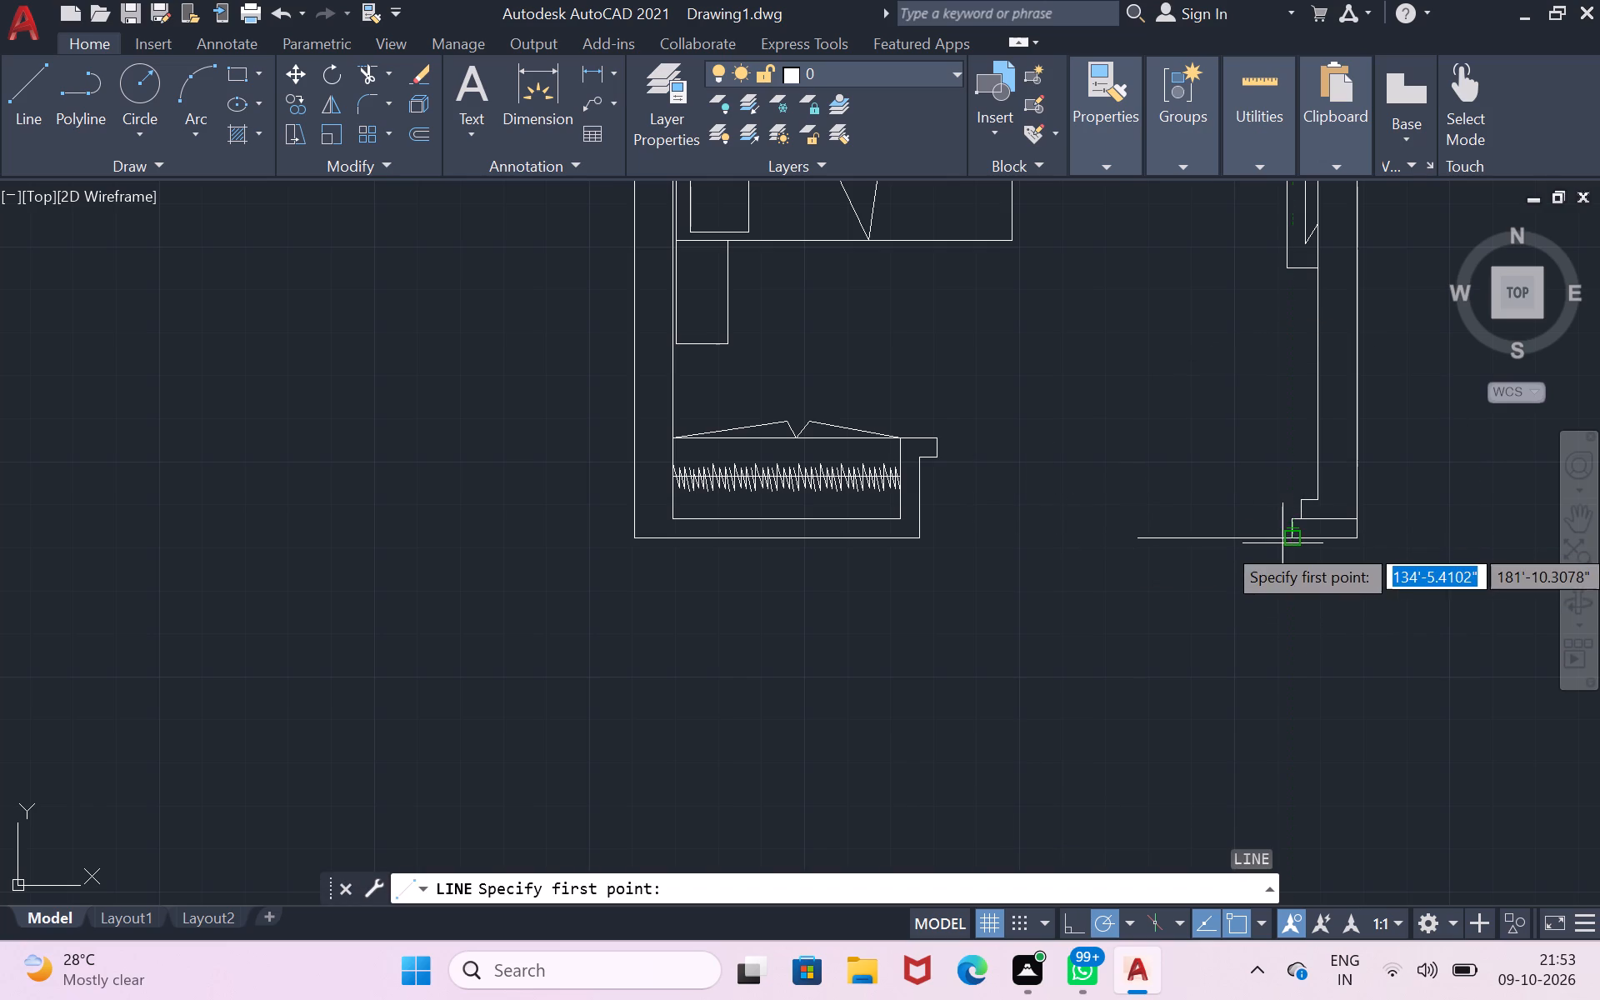
pyautogui.click(1282, 543)
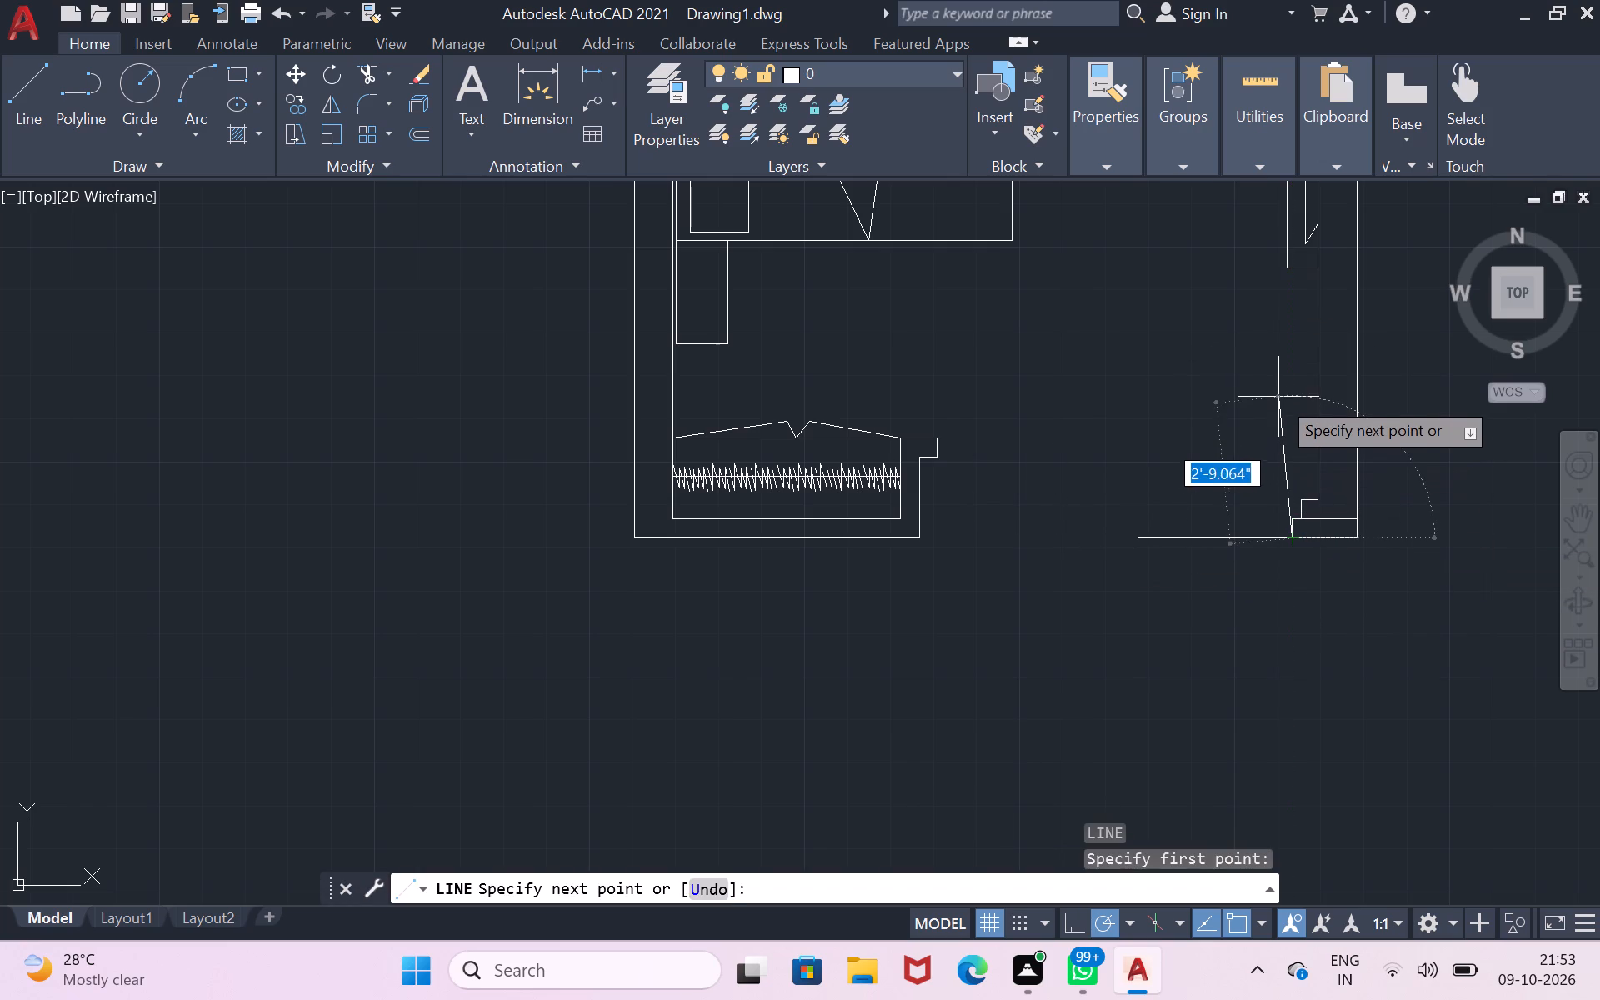
pyautogui.press('3')
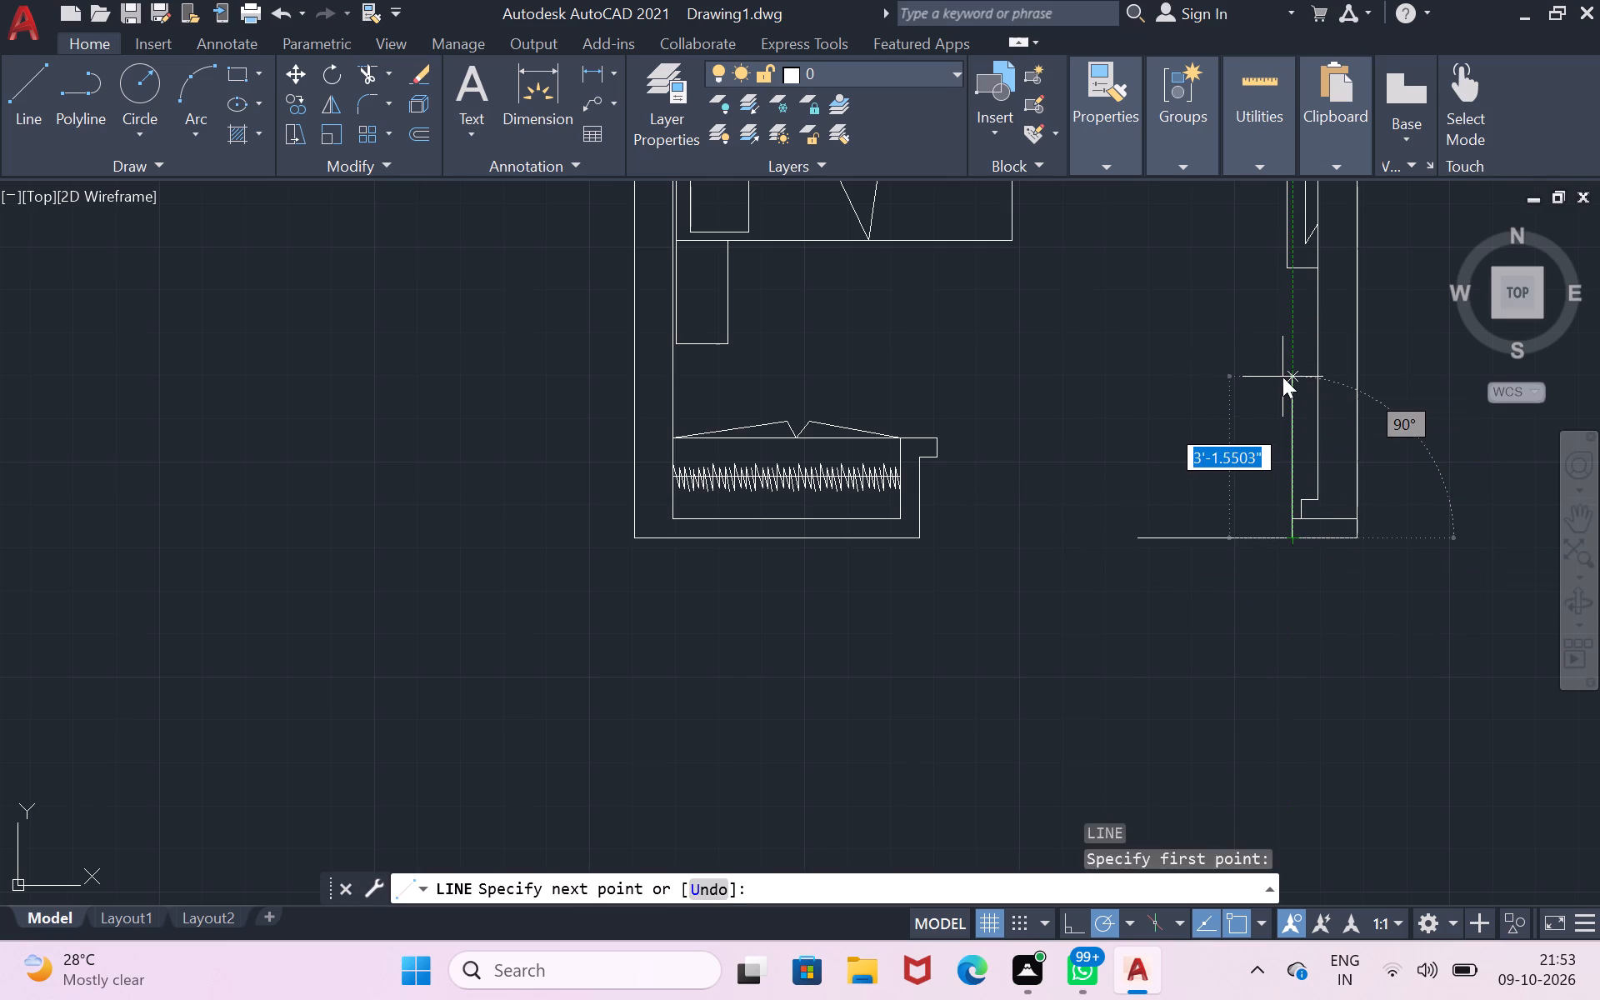
pyautogui.press('Return')
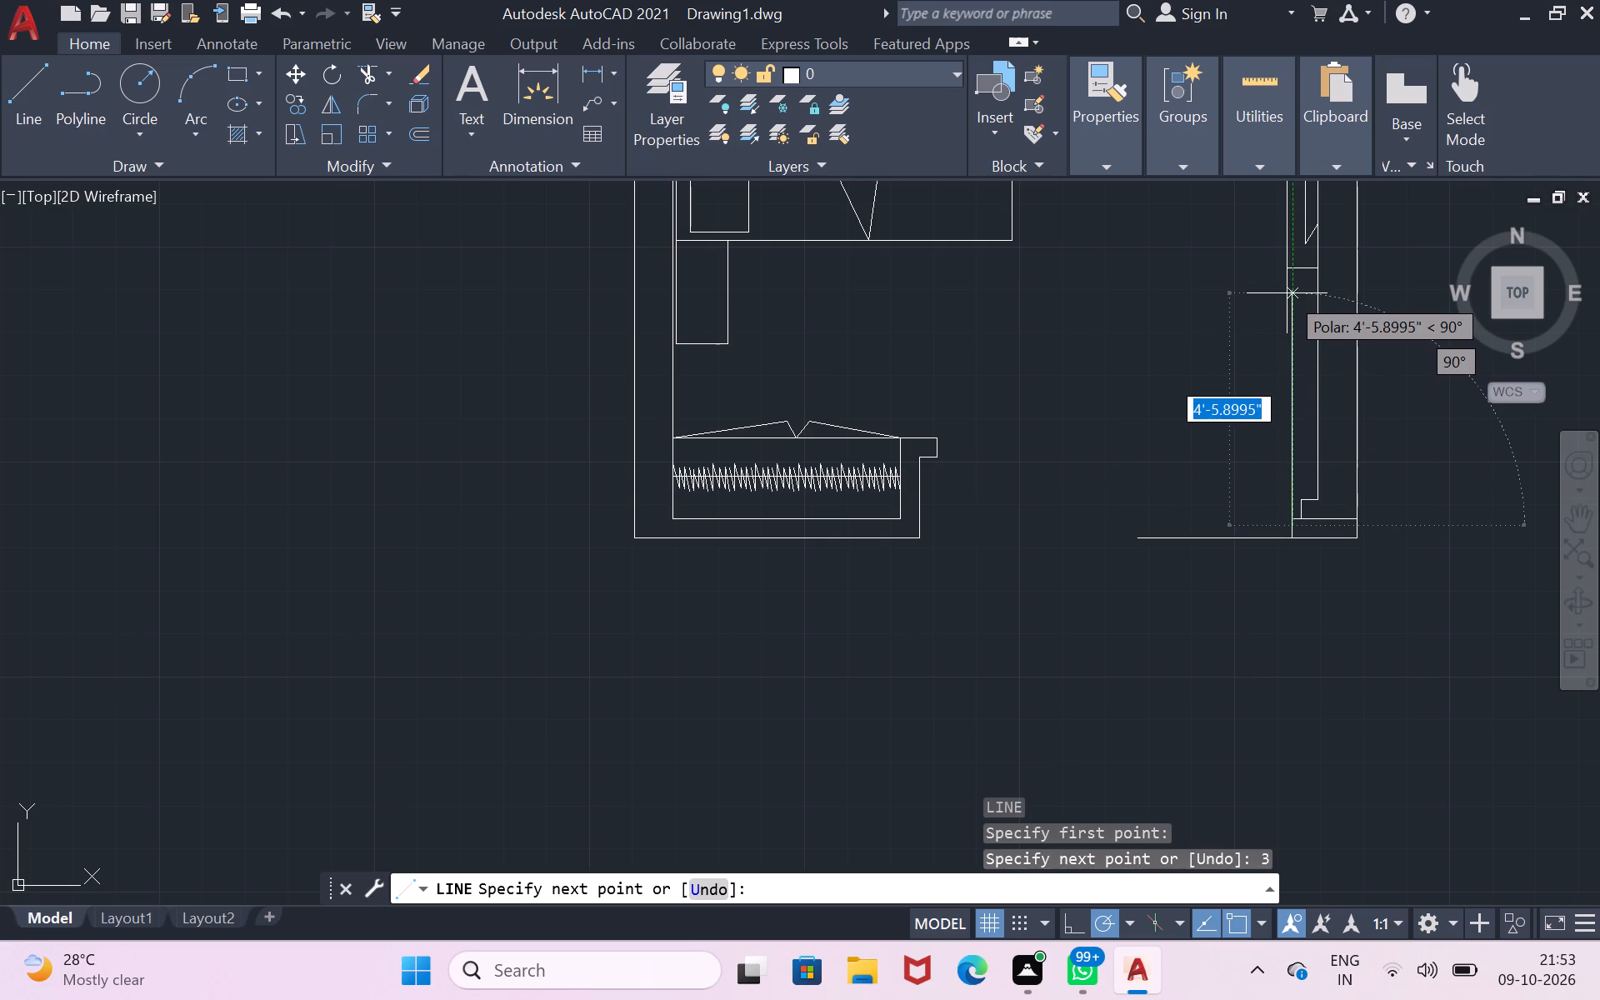
pyautogui.scroll(1, 998, 530)
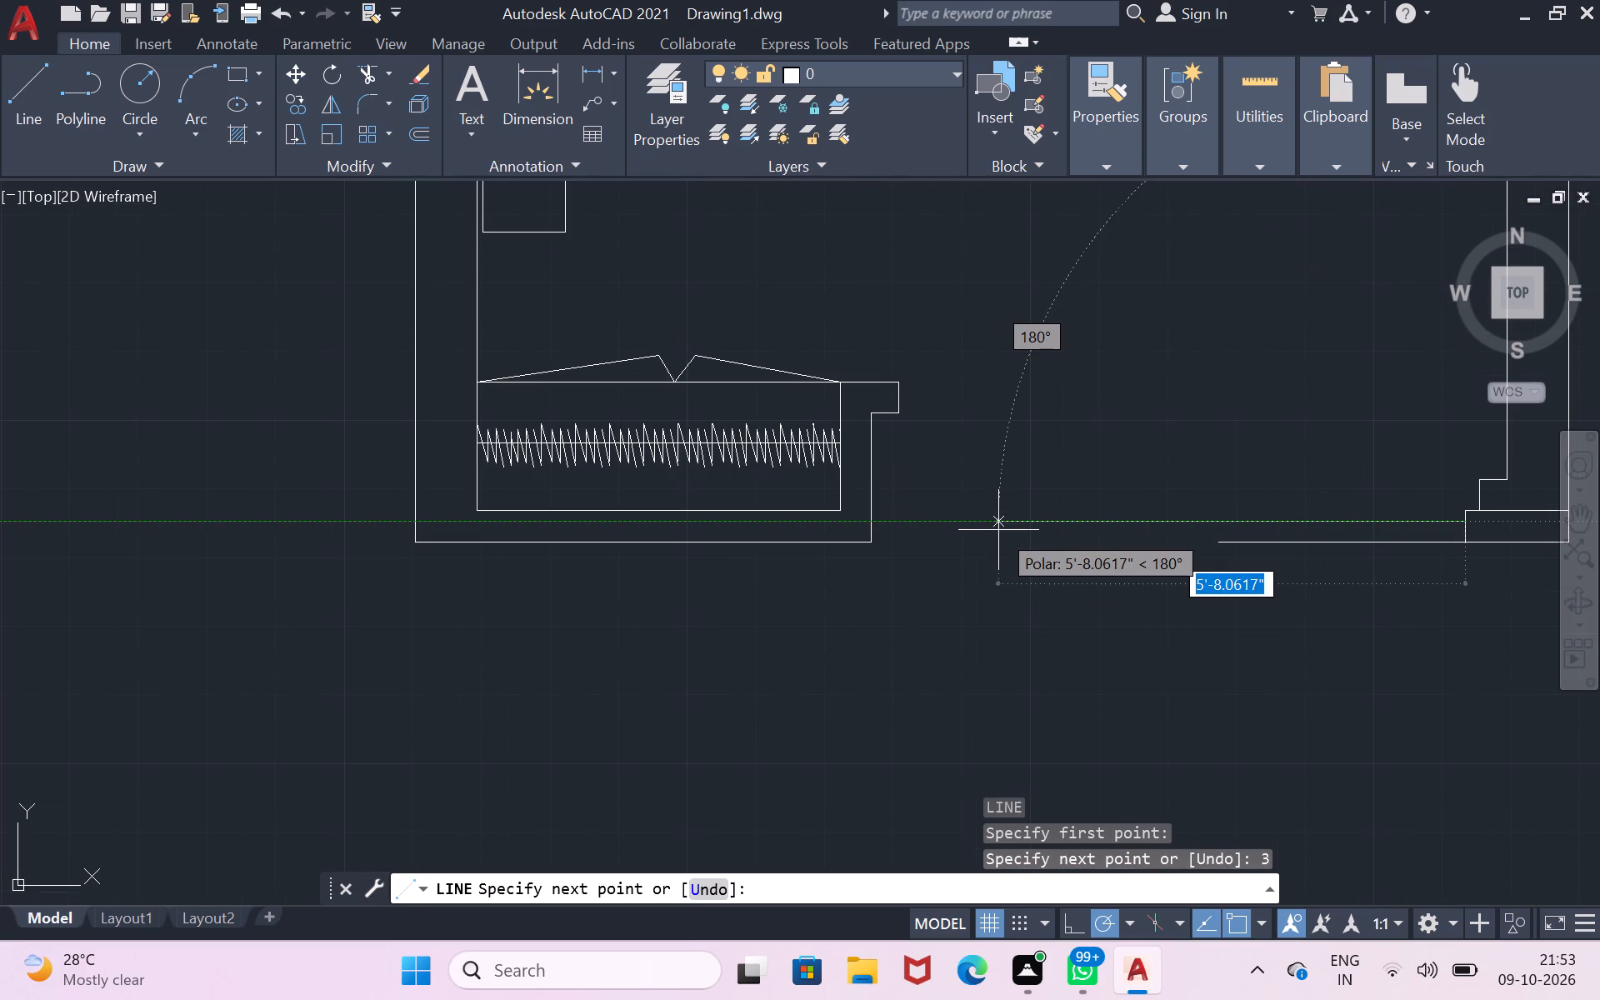
pyautogui.hotkey('ctrl', 'z')
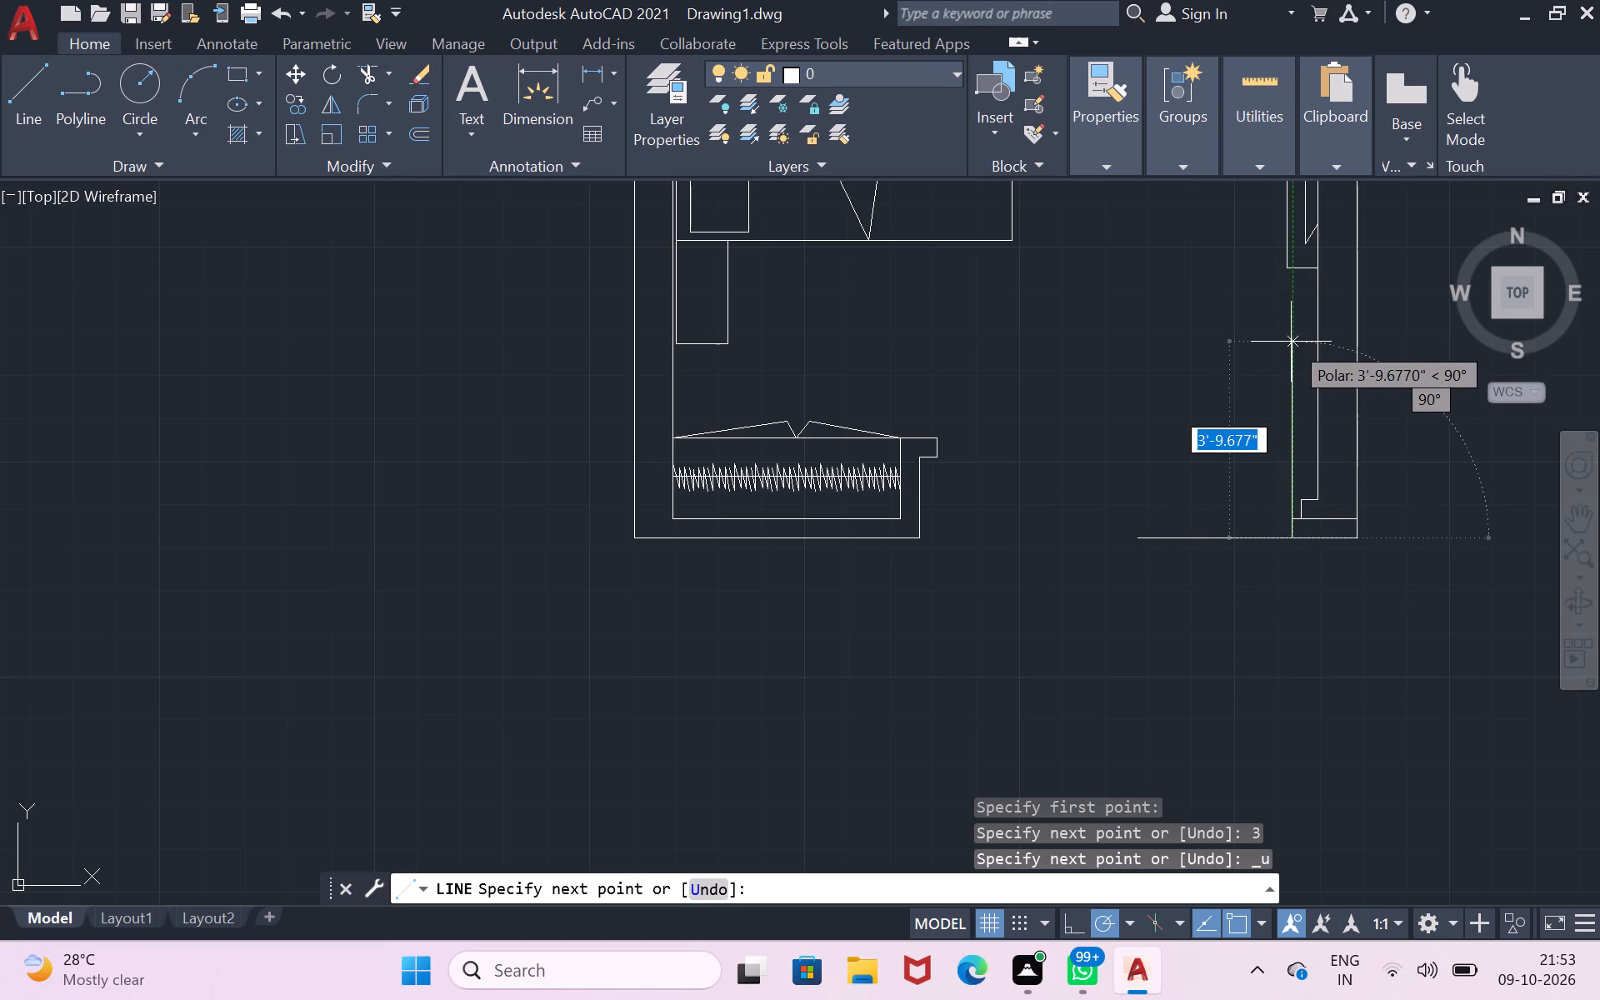
pyautogui.press('3')
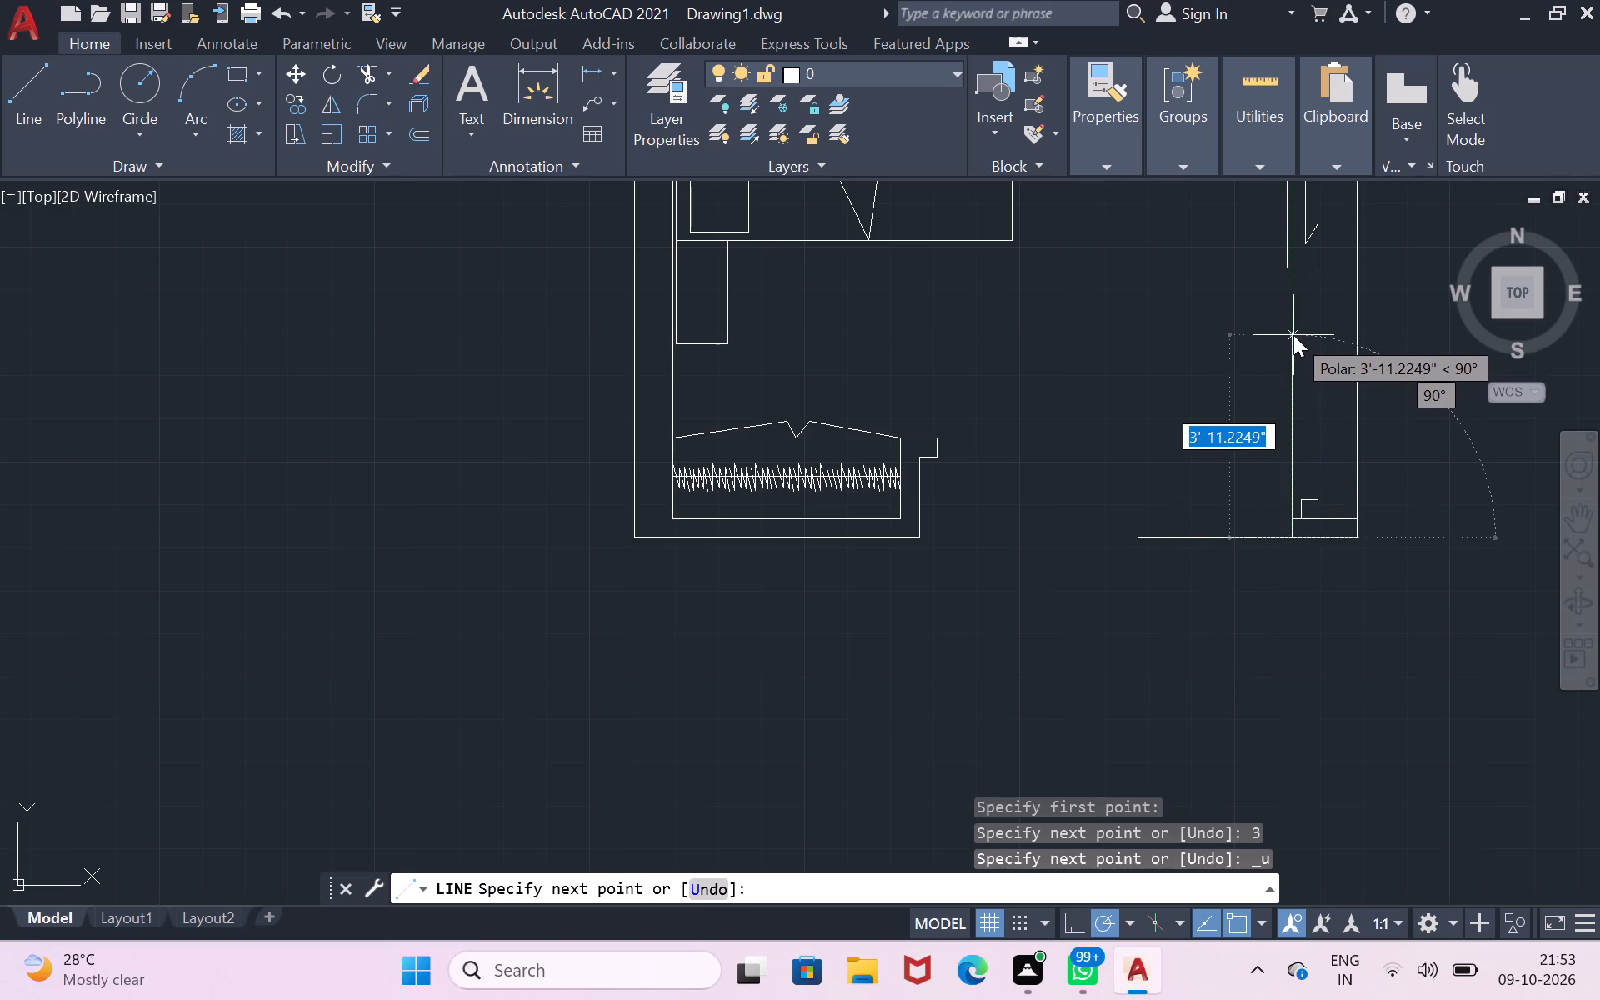
pyautogui.press('Return')
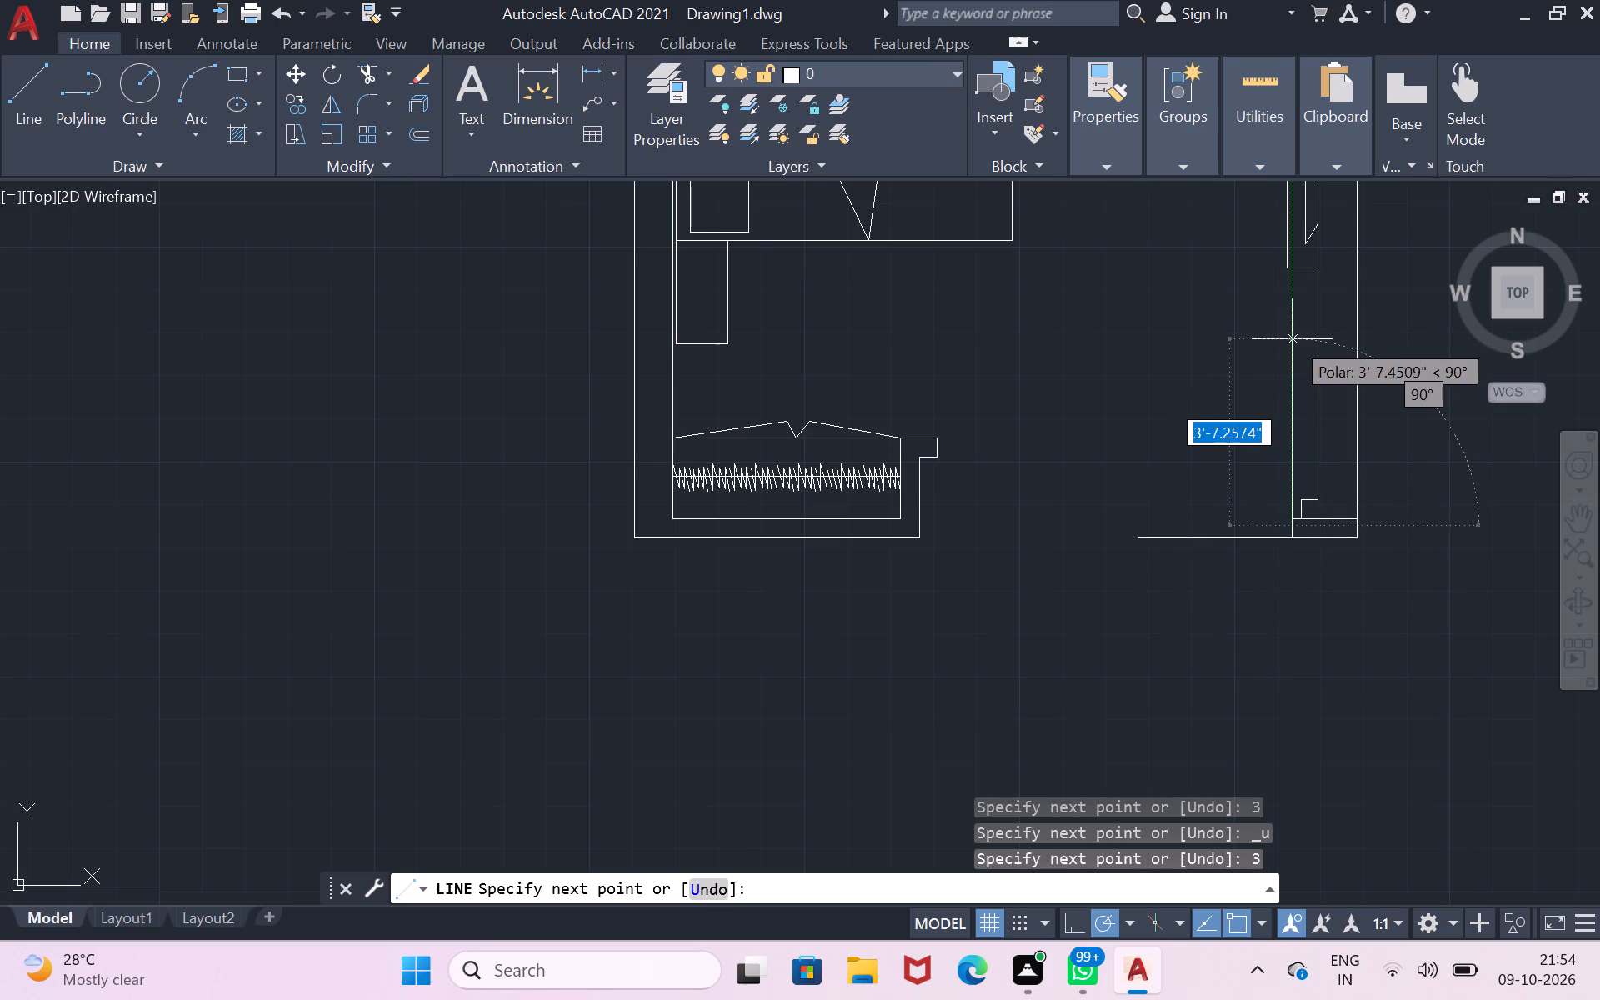
pyautogui.press('2')
pyautogui.press('BackSpace')
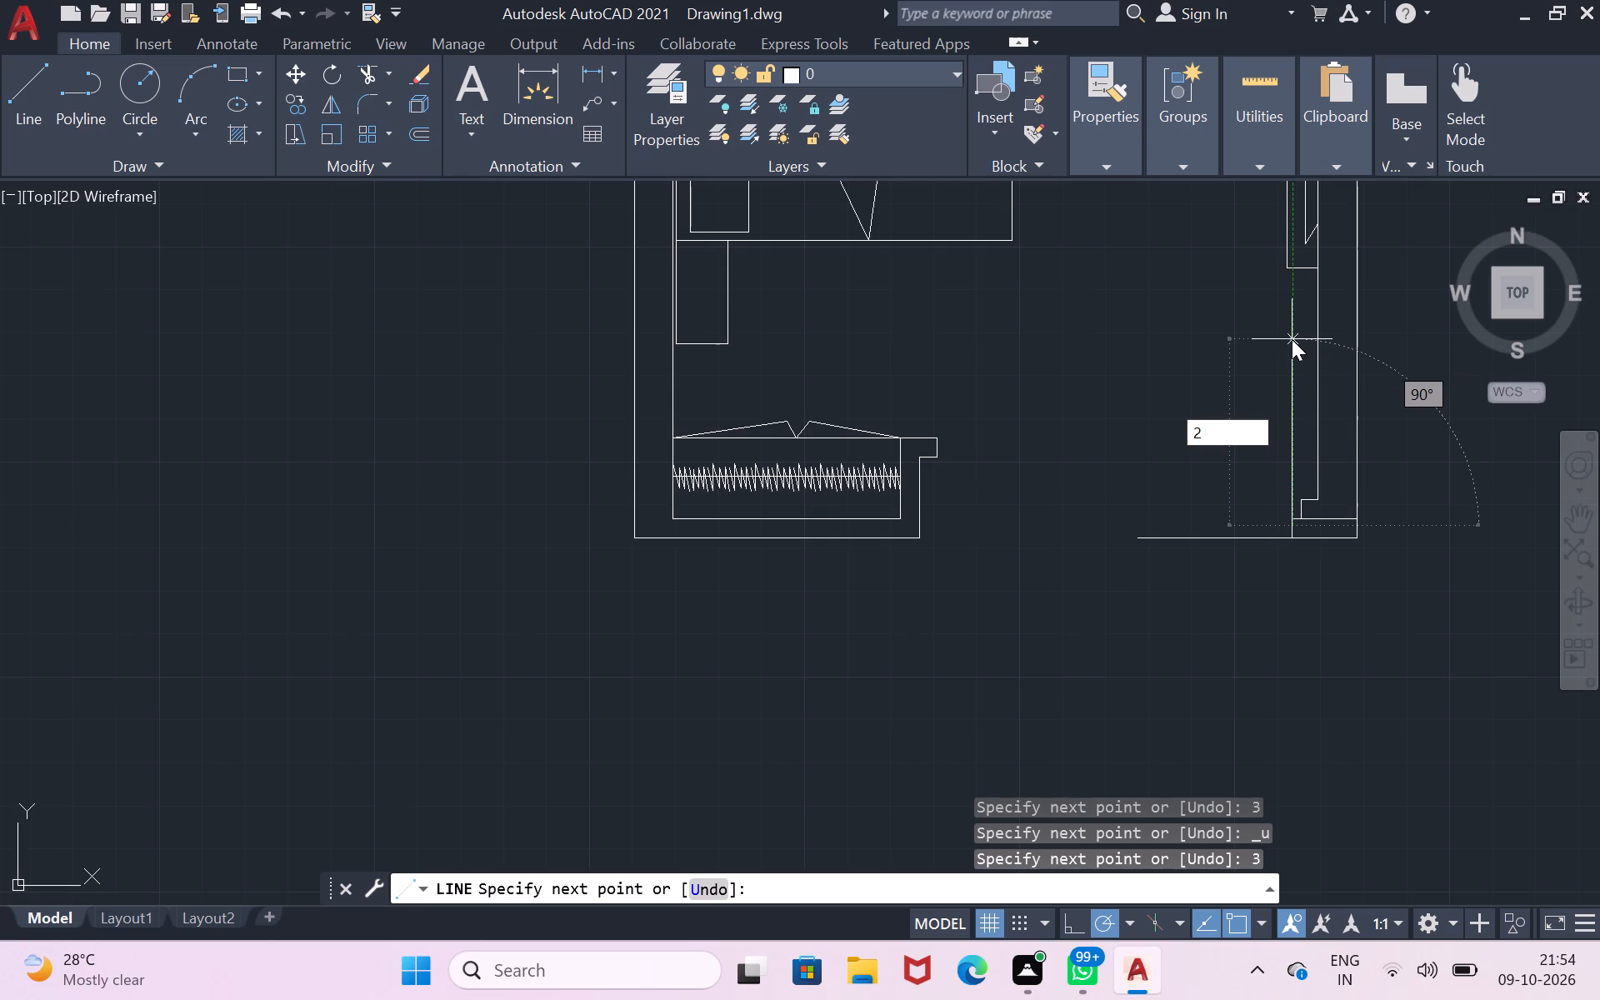
pyautogui.write("3'")
pyautogui.press('Return')
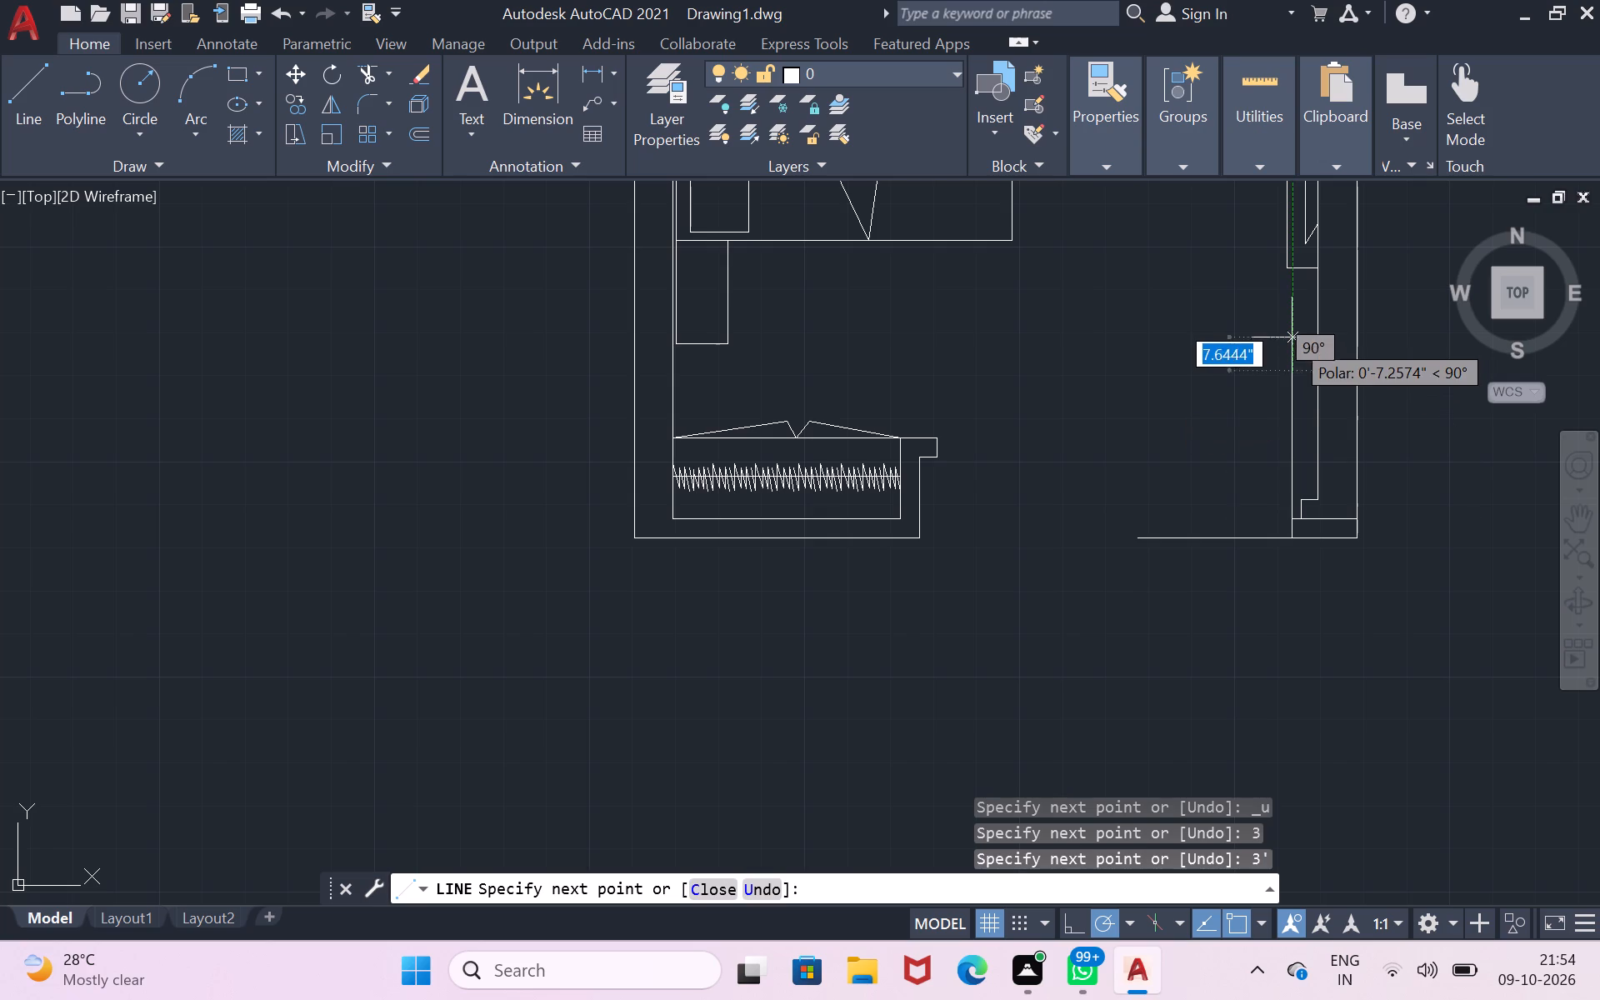
pyautogui.press('Return')
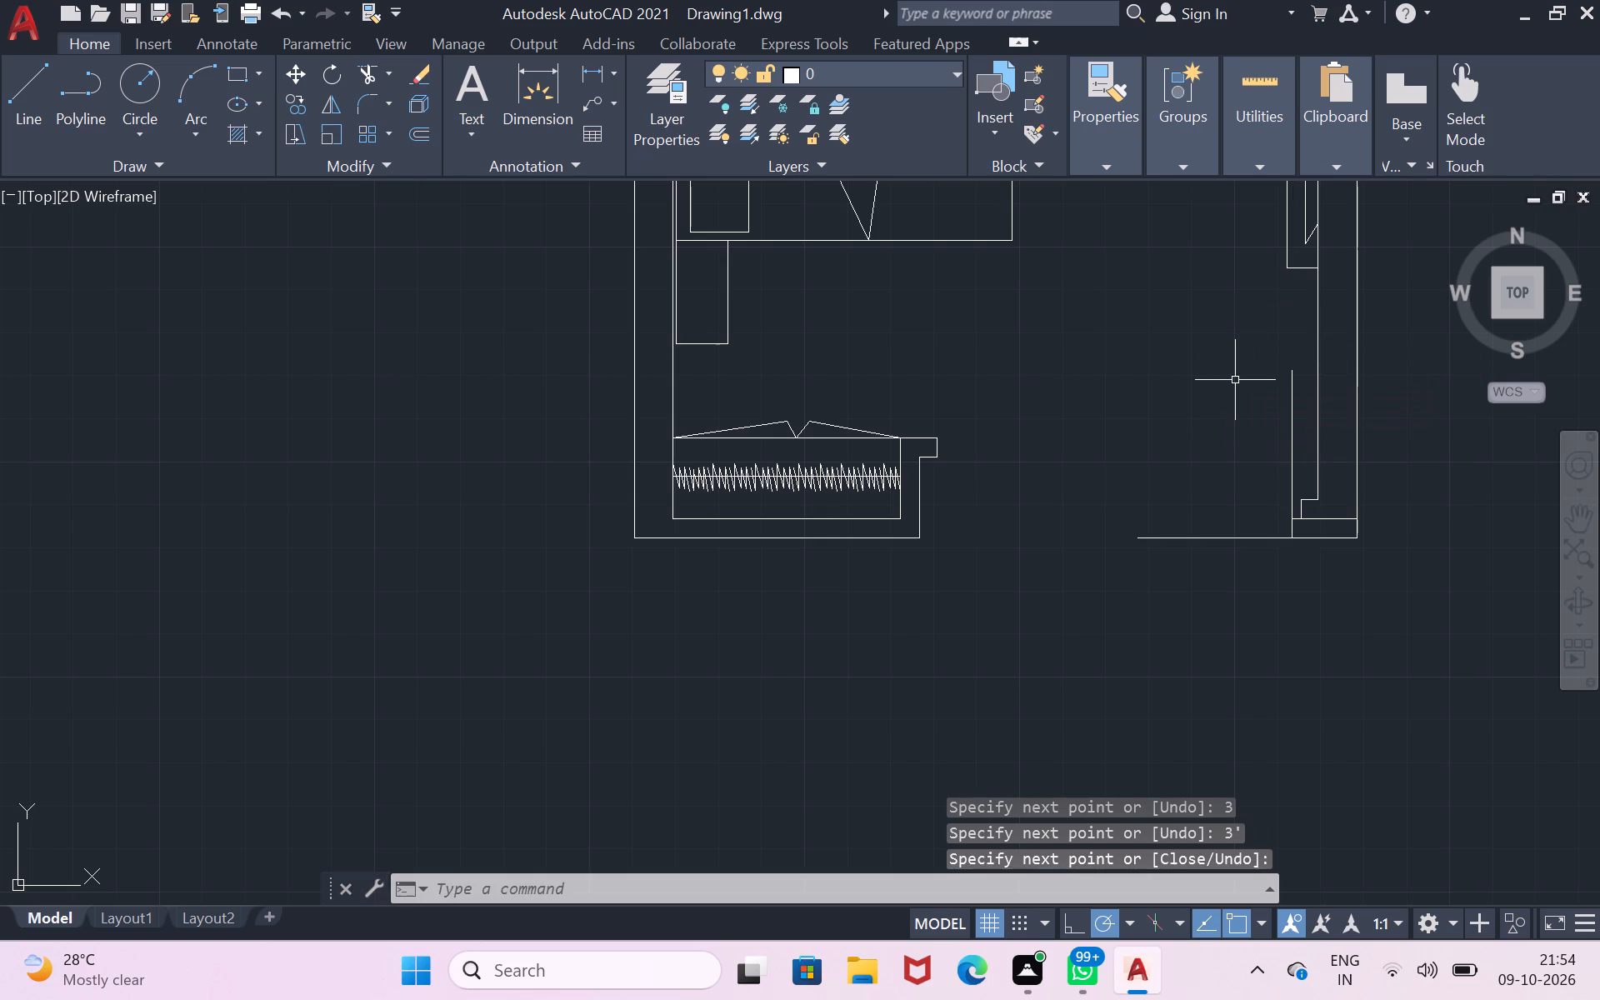
# Offset both the 3' vertical door line and the short 3" segment below it 1" to the west.
pyautogui.click(1292, 393)
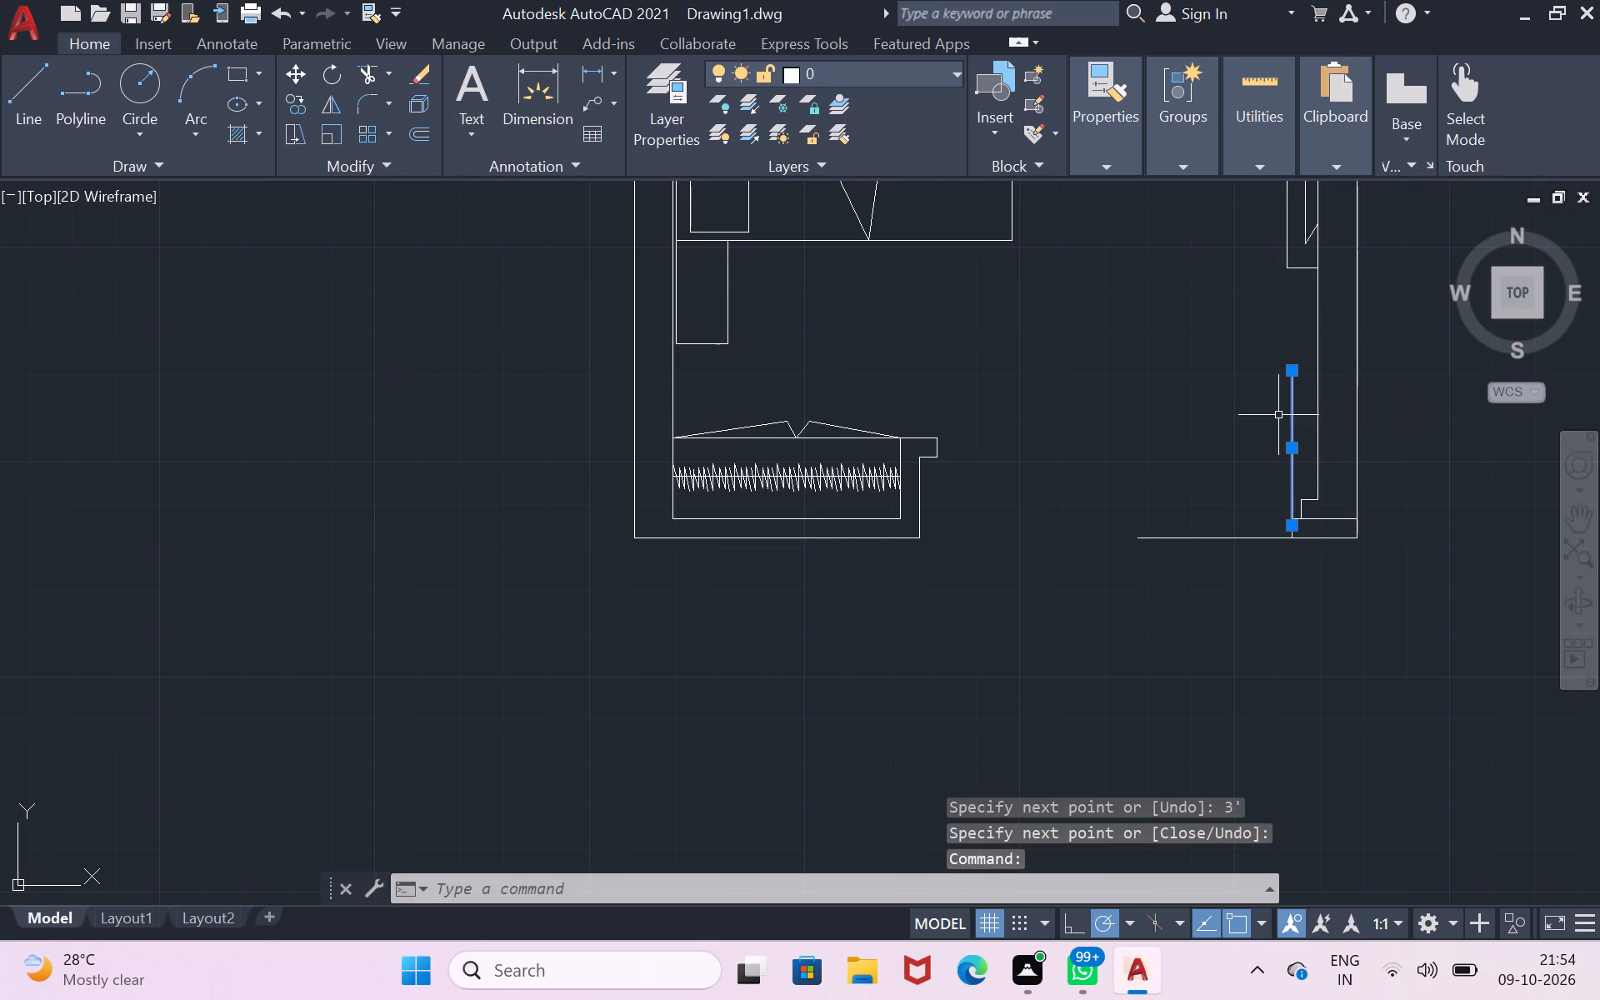
pyautogui.press('o')
pyautogui.press('Return')
pyautogui.press('o')
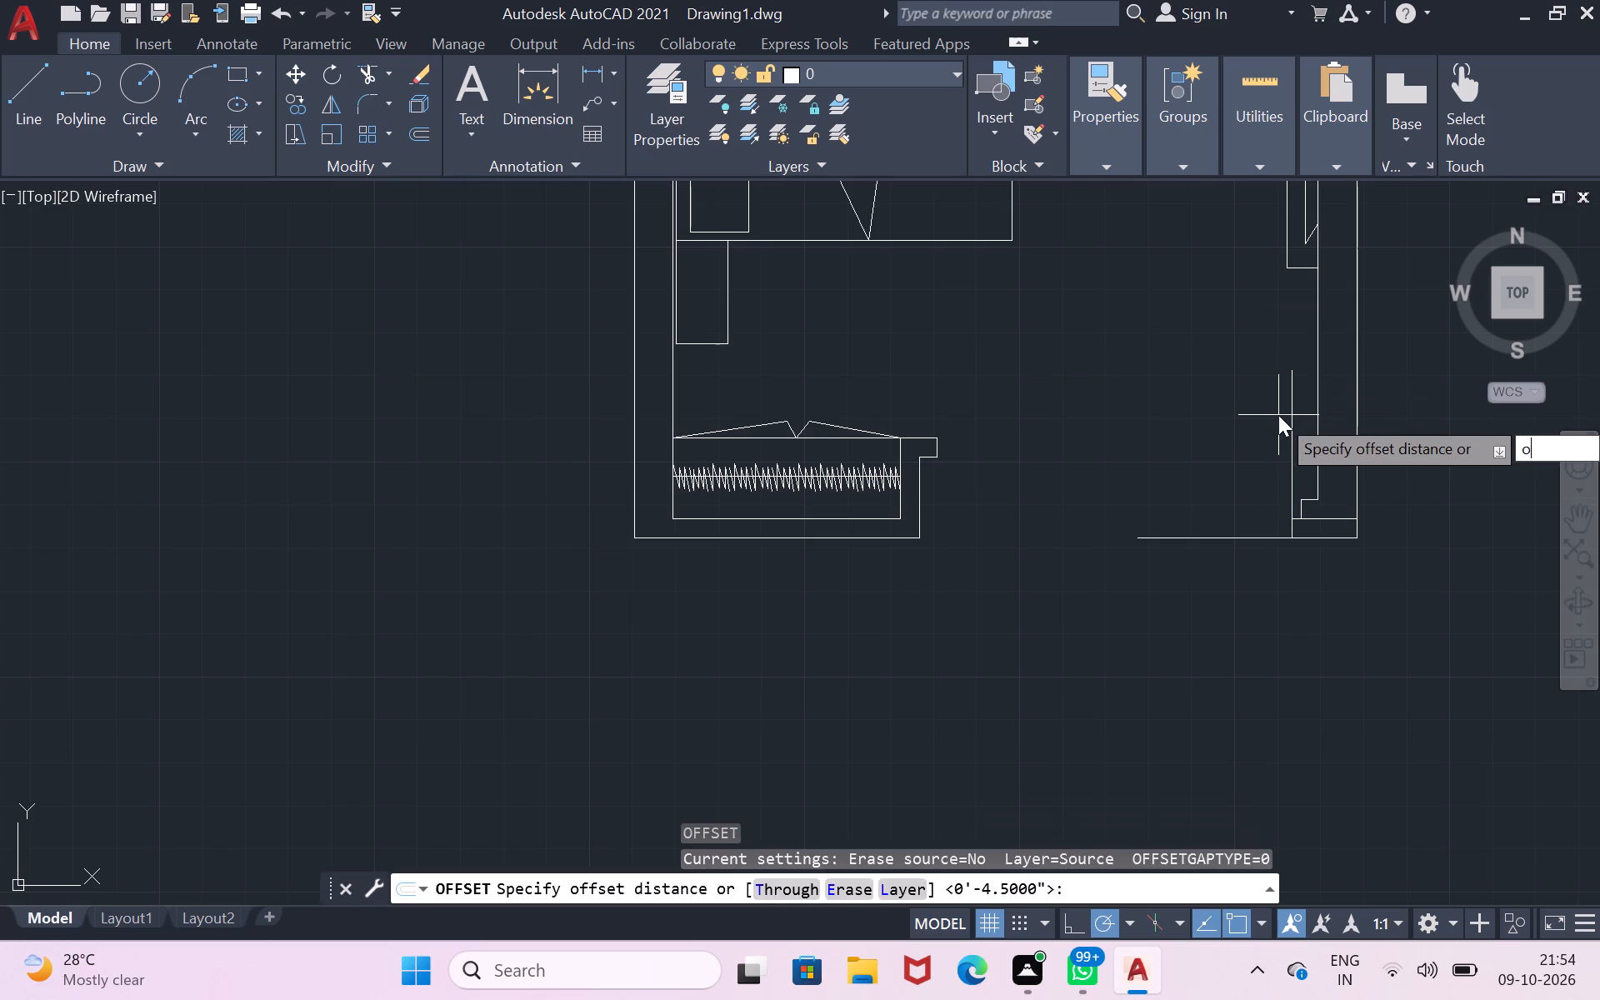
pyautogui.press('BackSpace')
pyautogui.press('1')
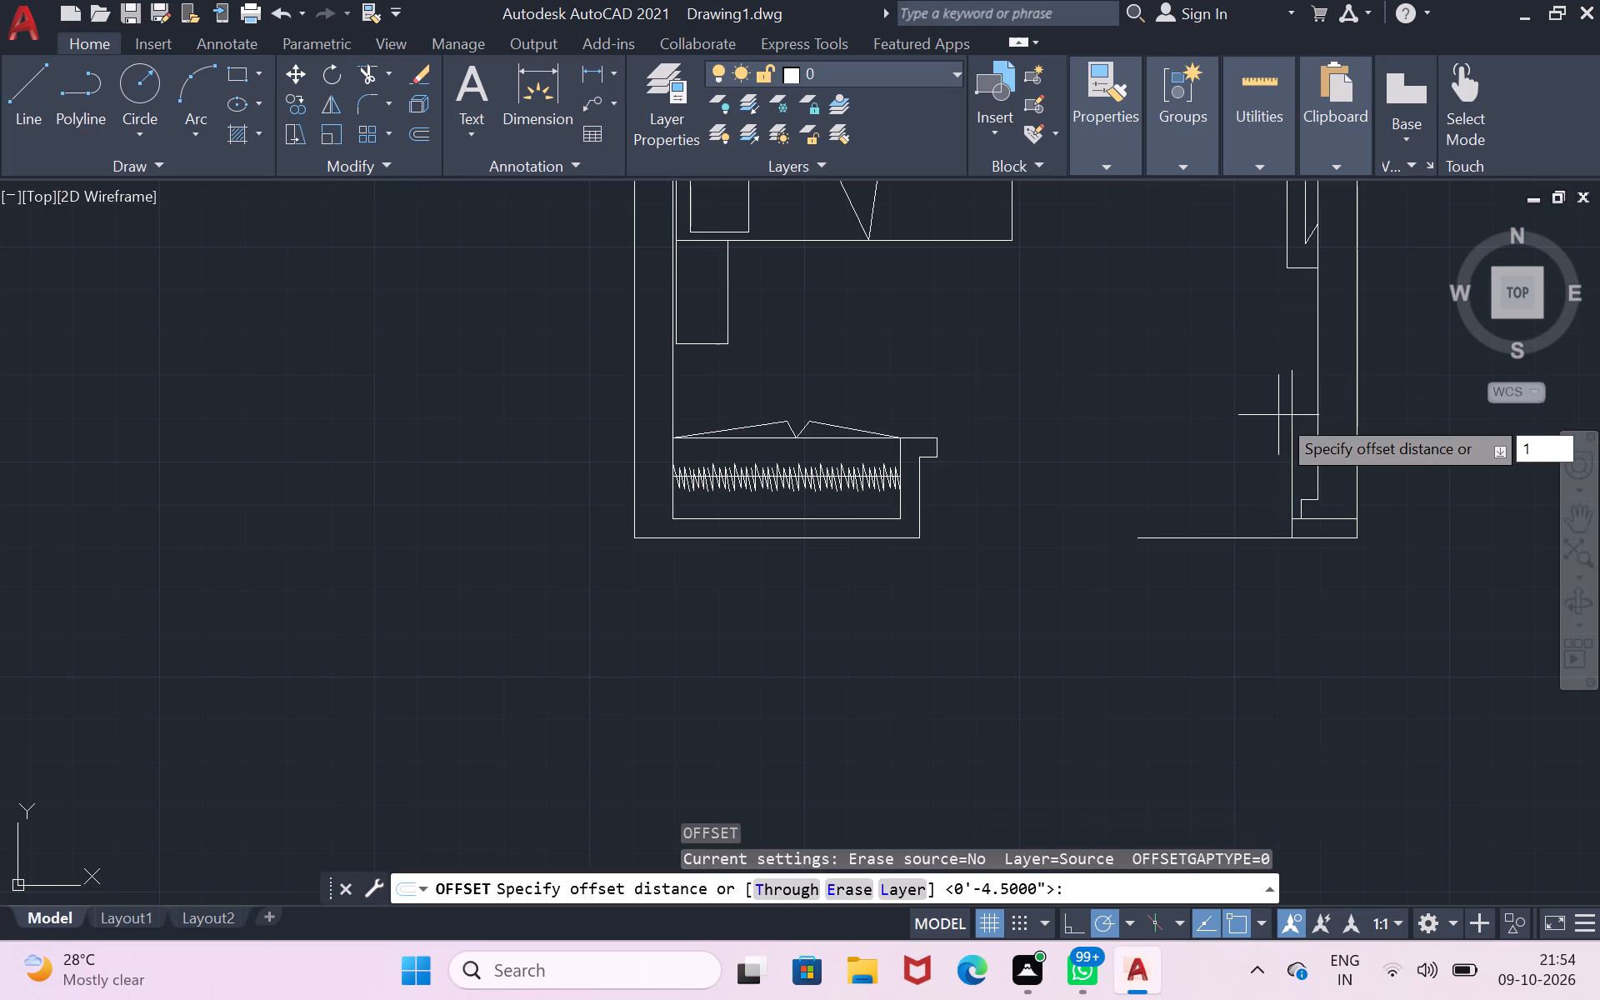
pyautogui.hotkey('shift', '"')
pyautogui.press('Return')
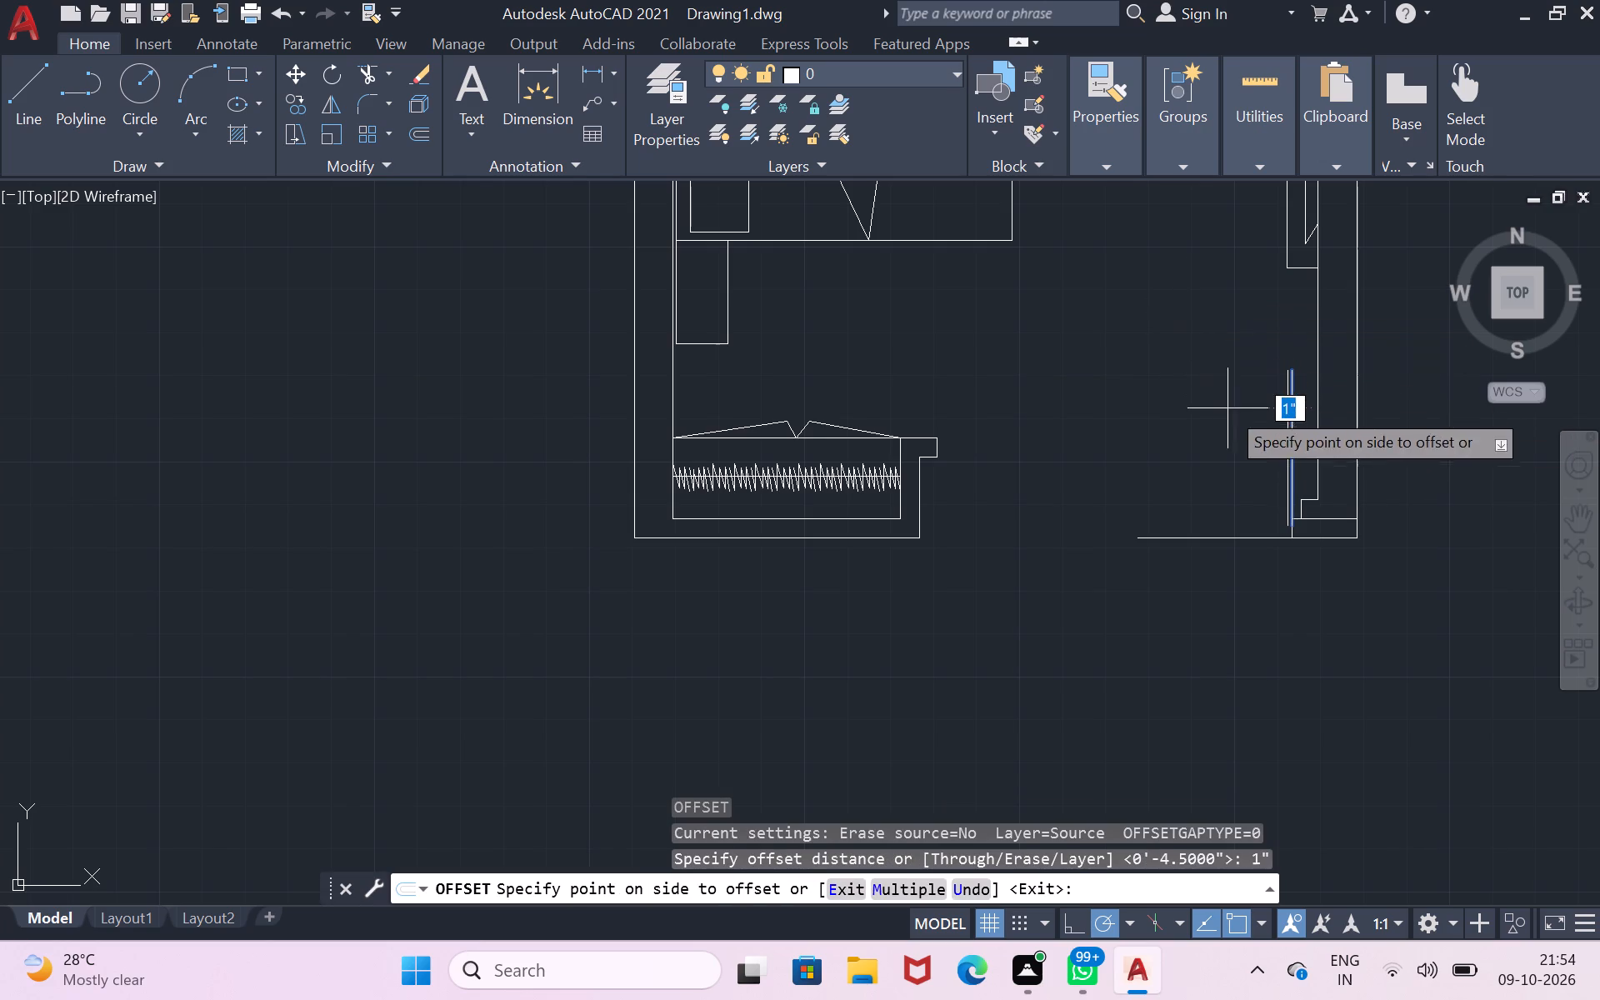
pyautogui.click(1227, 408)
pyautogui.scroll(2, 1276, 522)
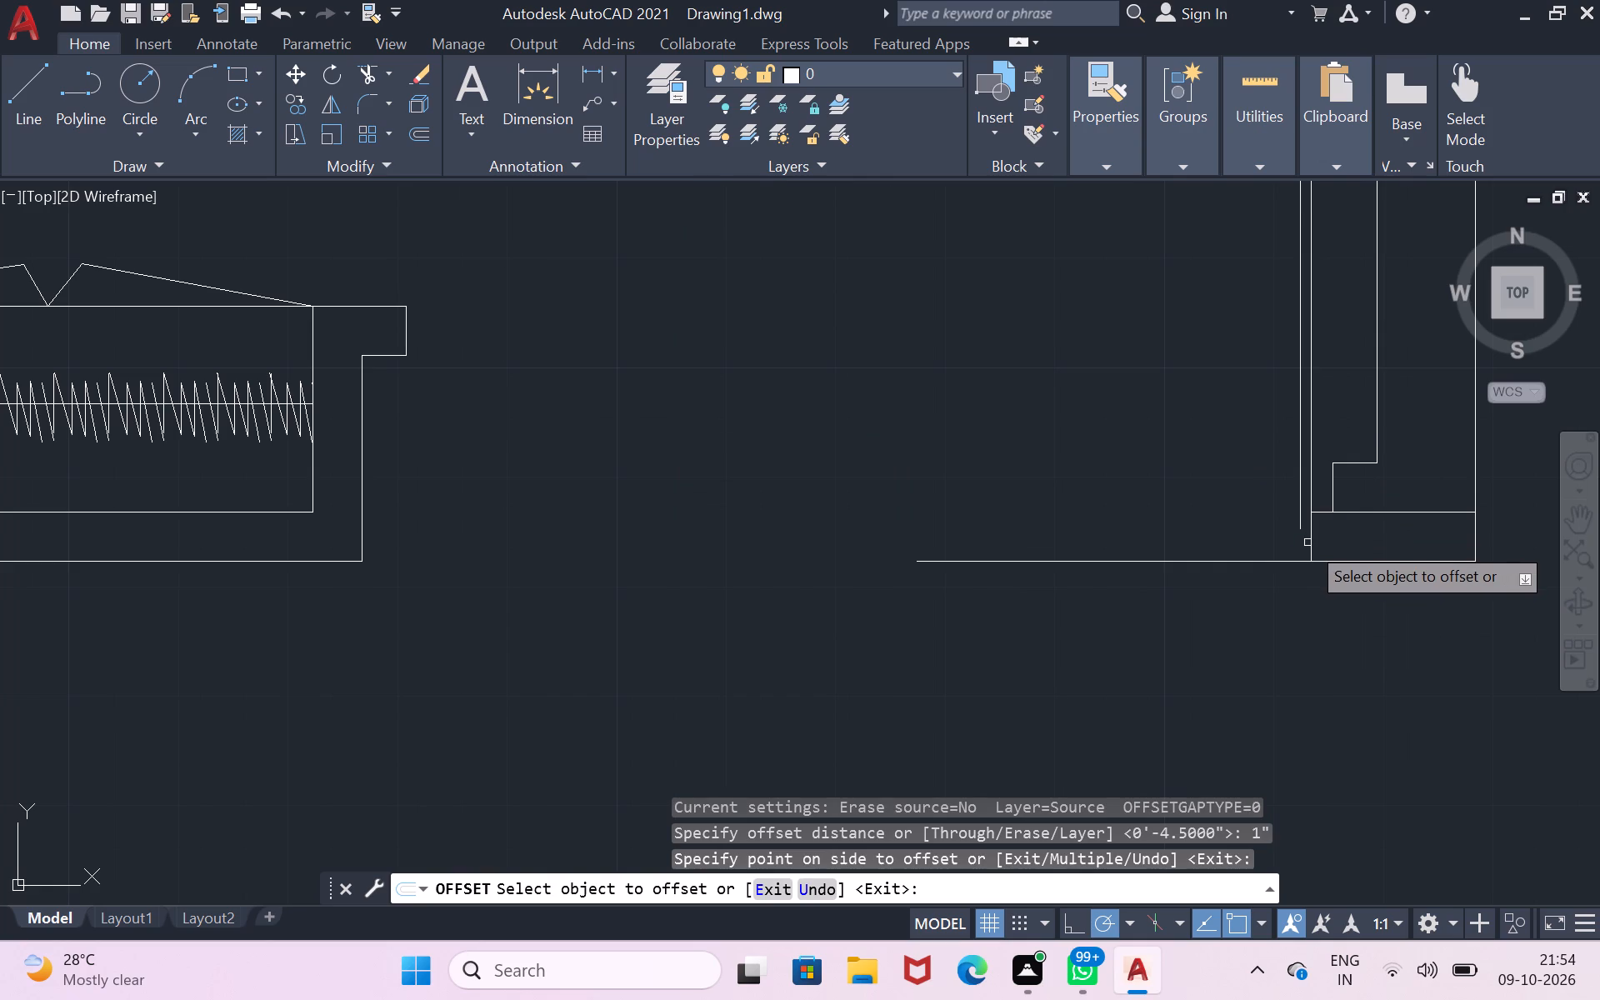
pyautogui.click(1309, 542)
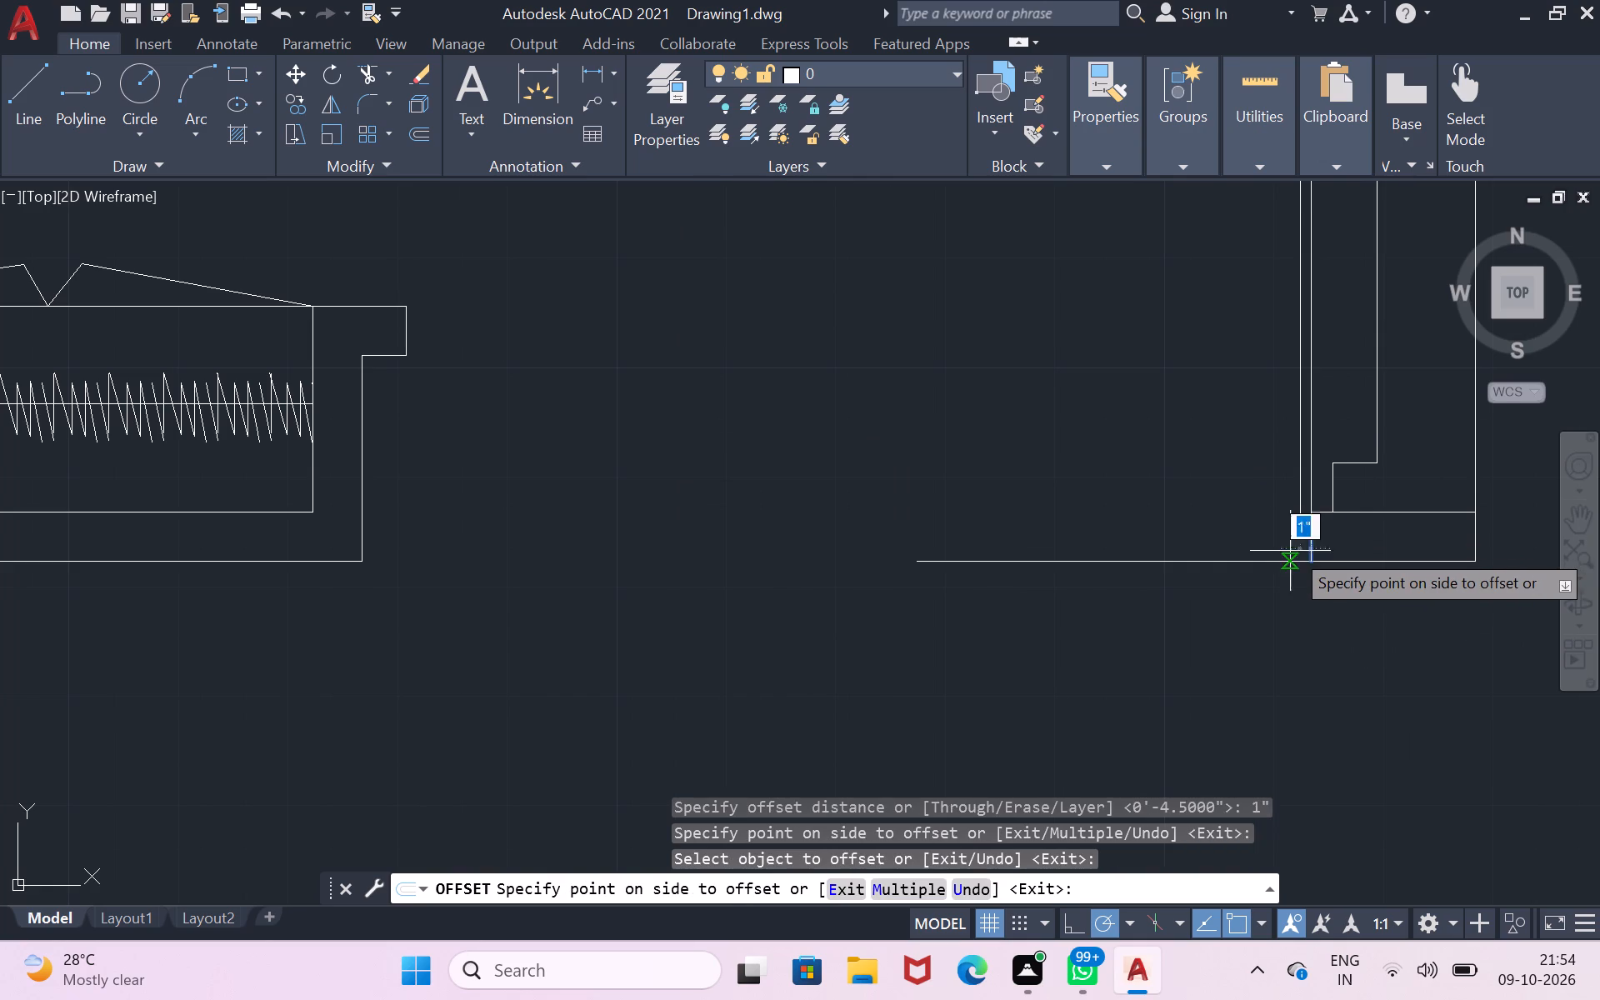
pyautogui.click(1284, 552)
# Draw a three-point arc from the door leaf's north end through the 3' threshold line's west end, ending southeast below the wall.
pyautogui.scroll(-1, 1326, 456)
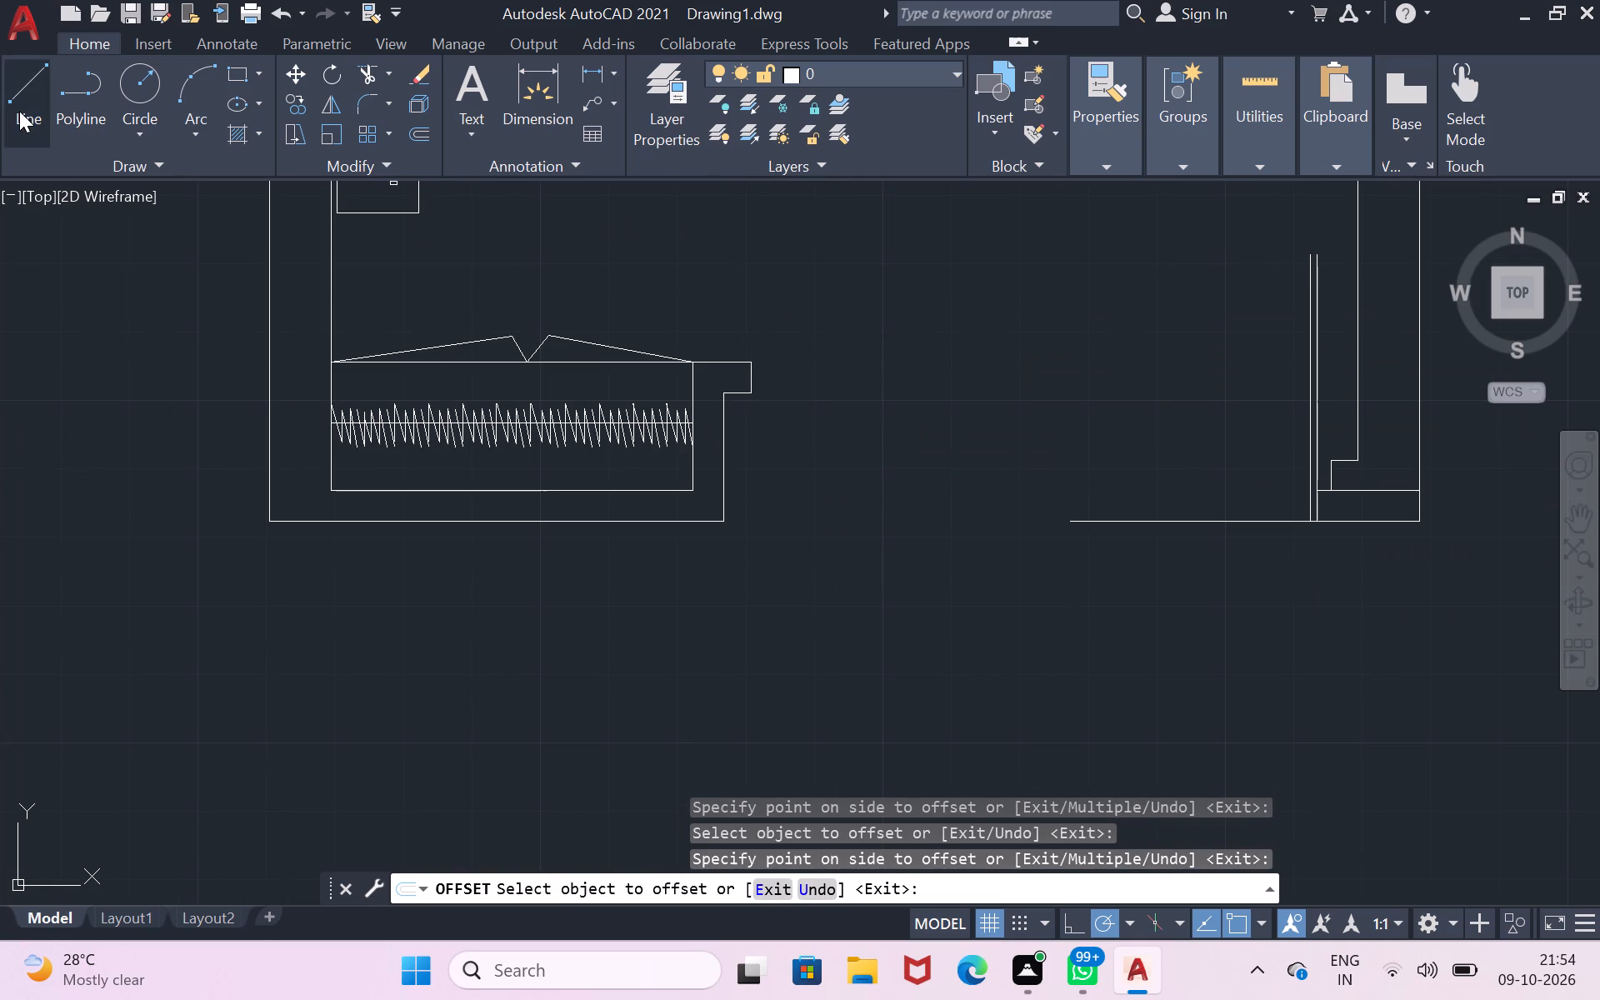
pyautogui.click(180, 86)
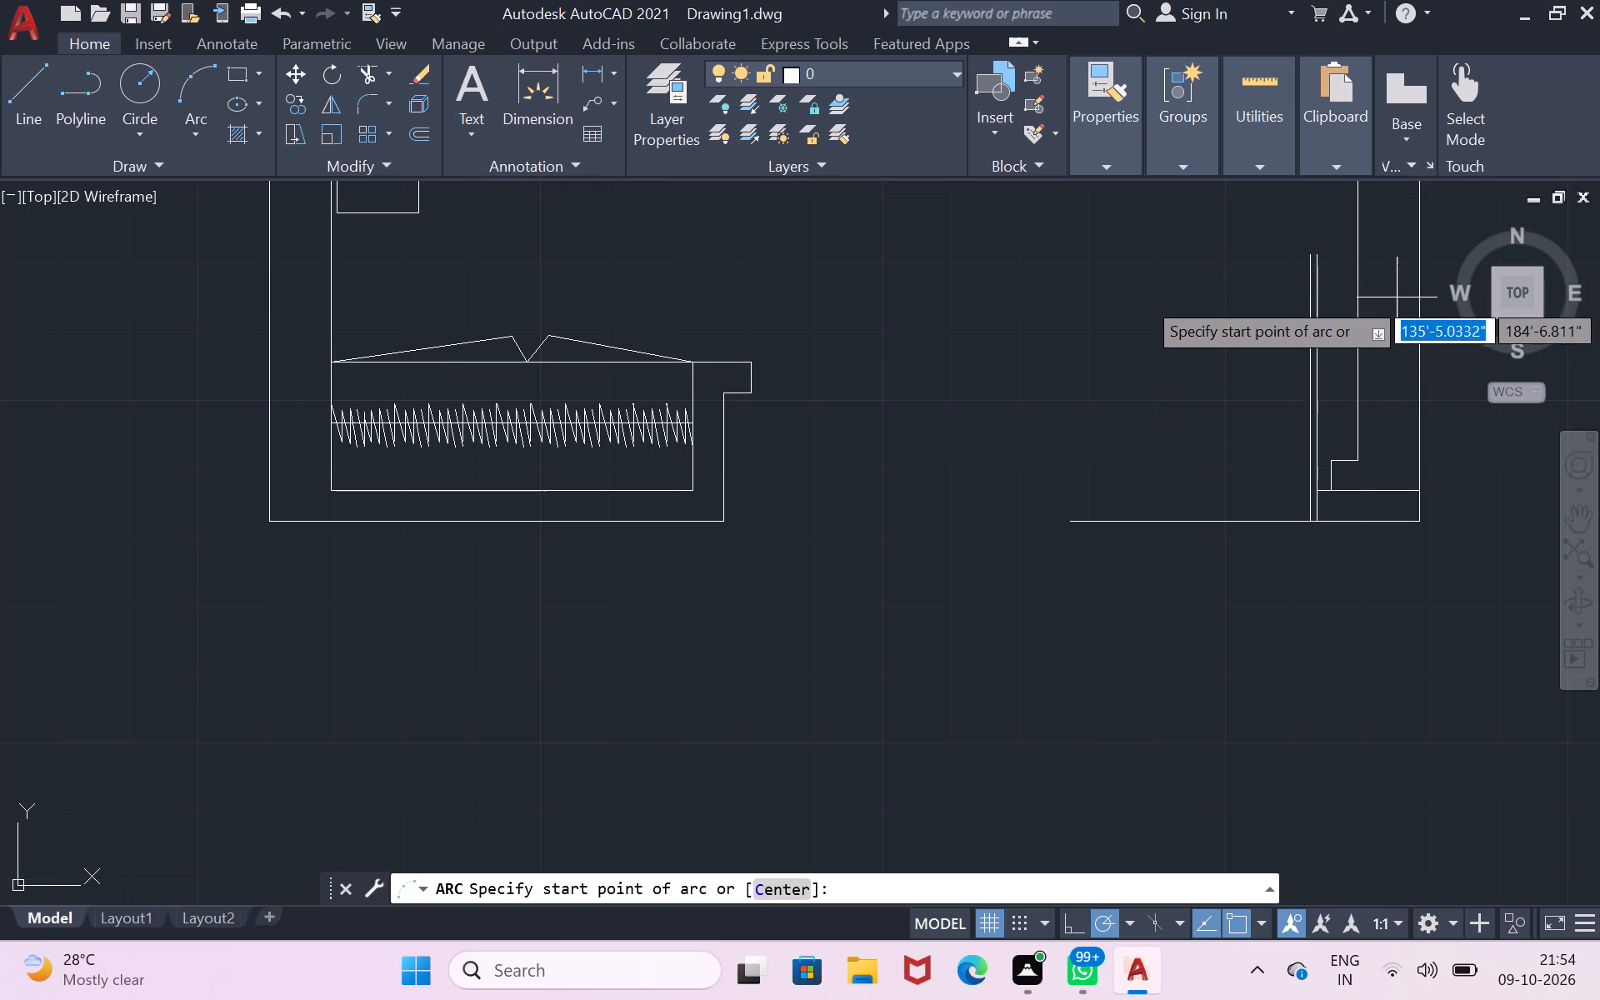
pyautogui.click(1317, 261)
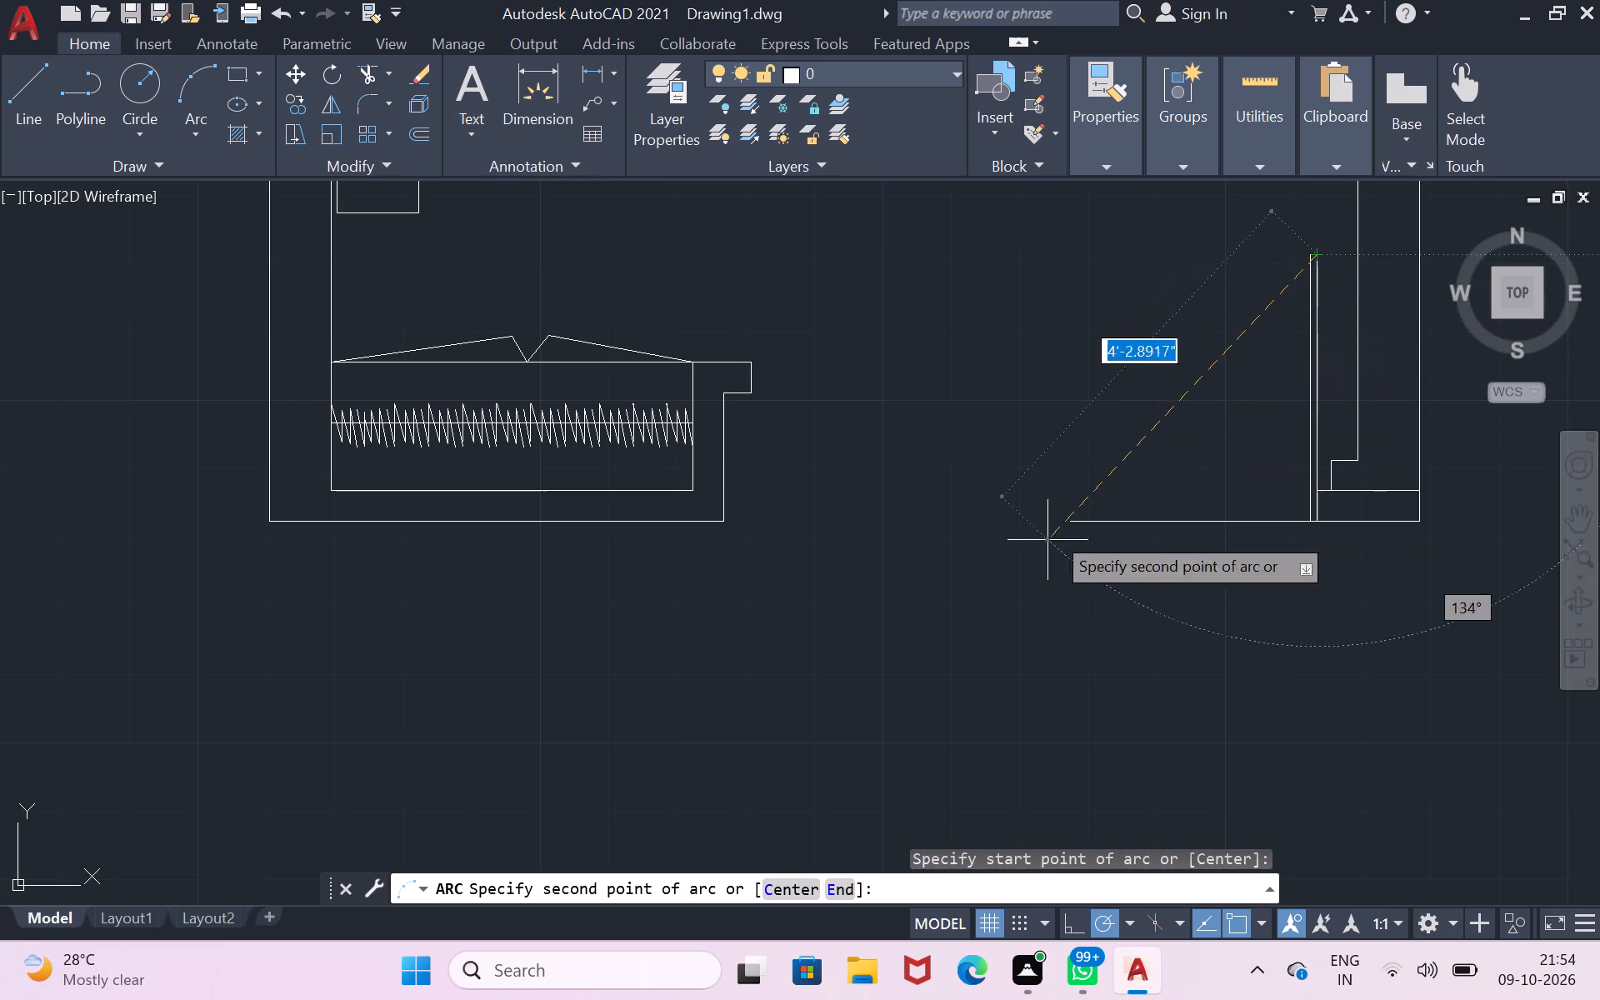
pyautogui.click(1073, 520)
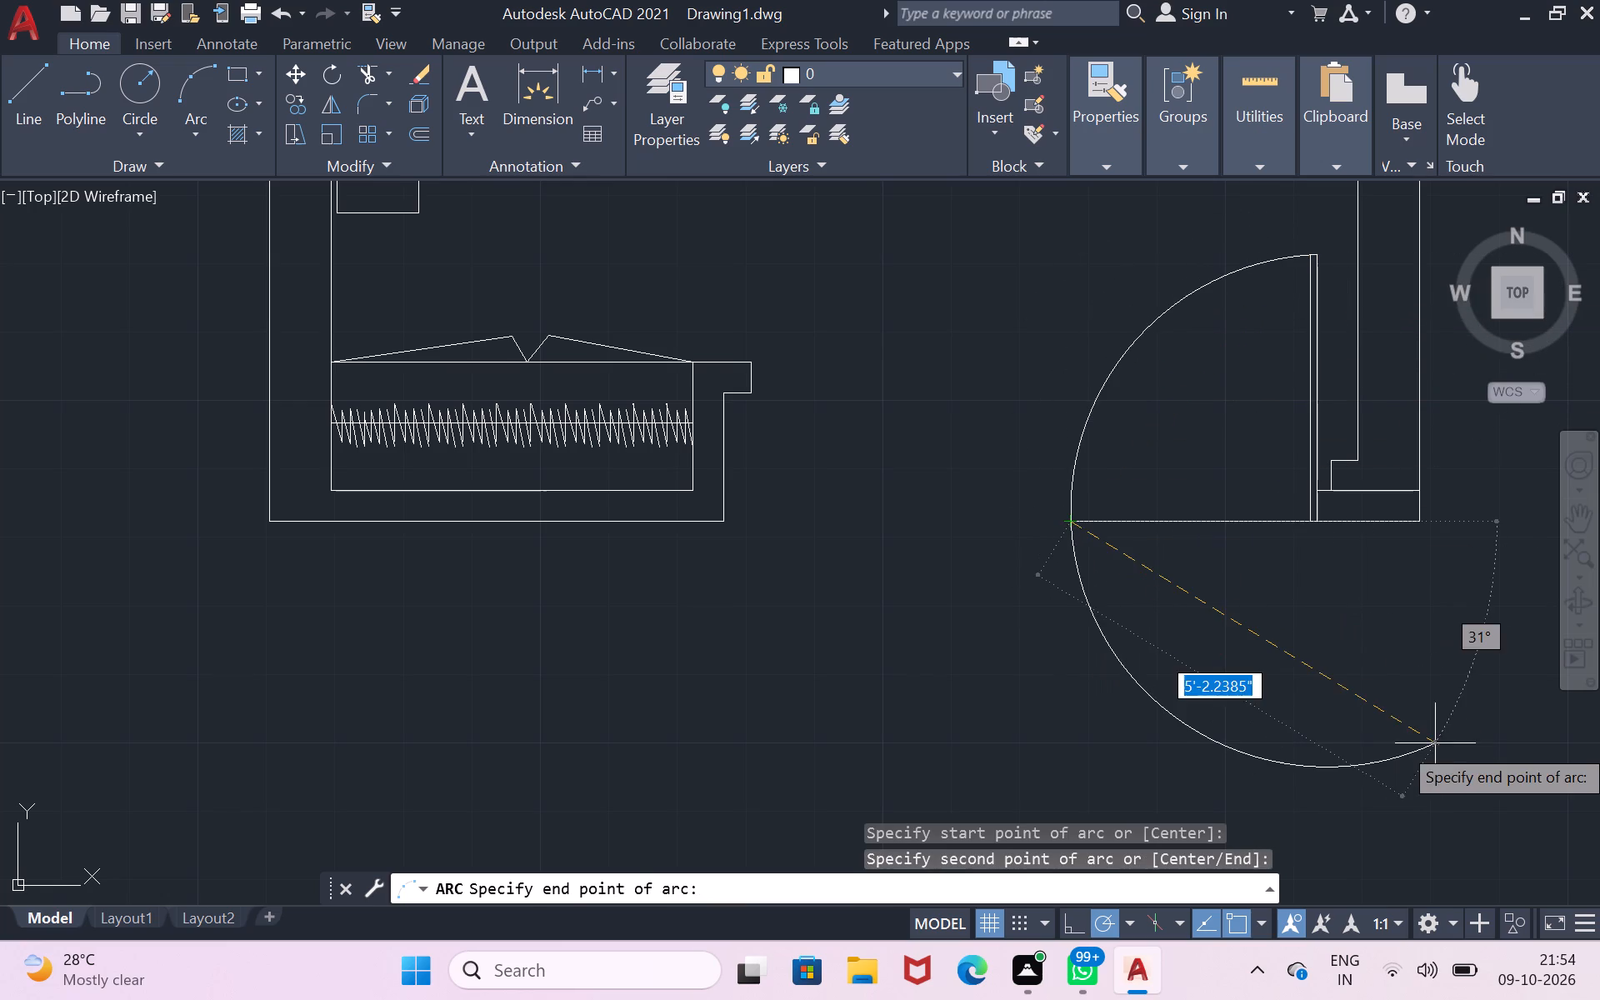
pyautogui.click(1440, 742)
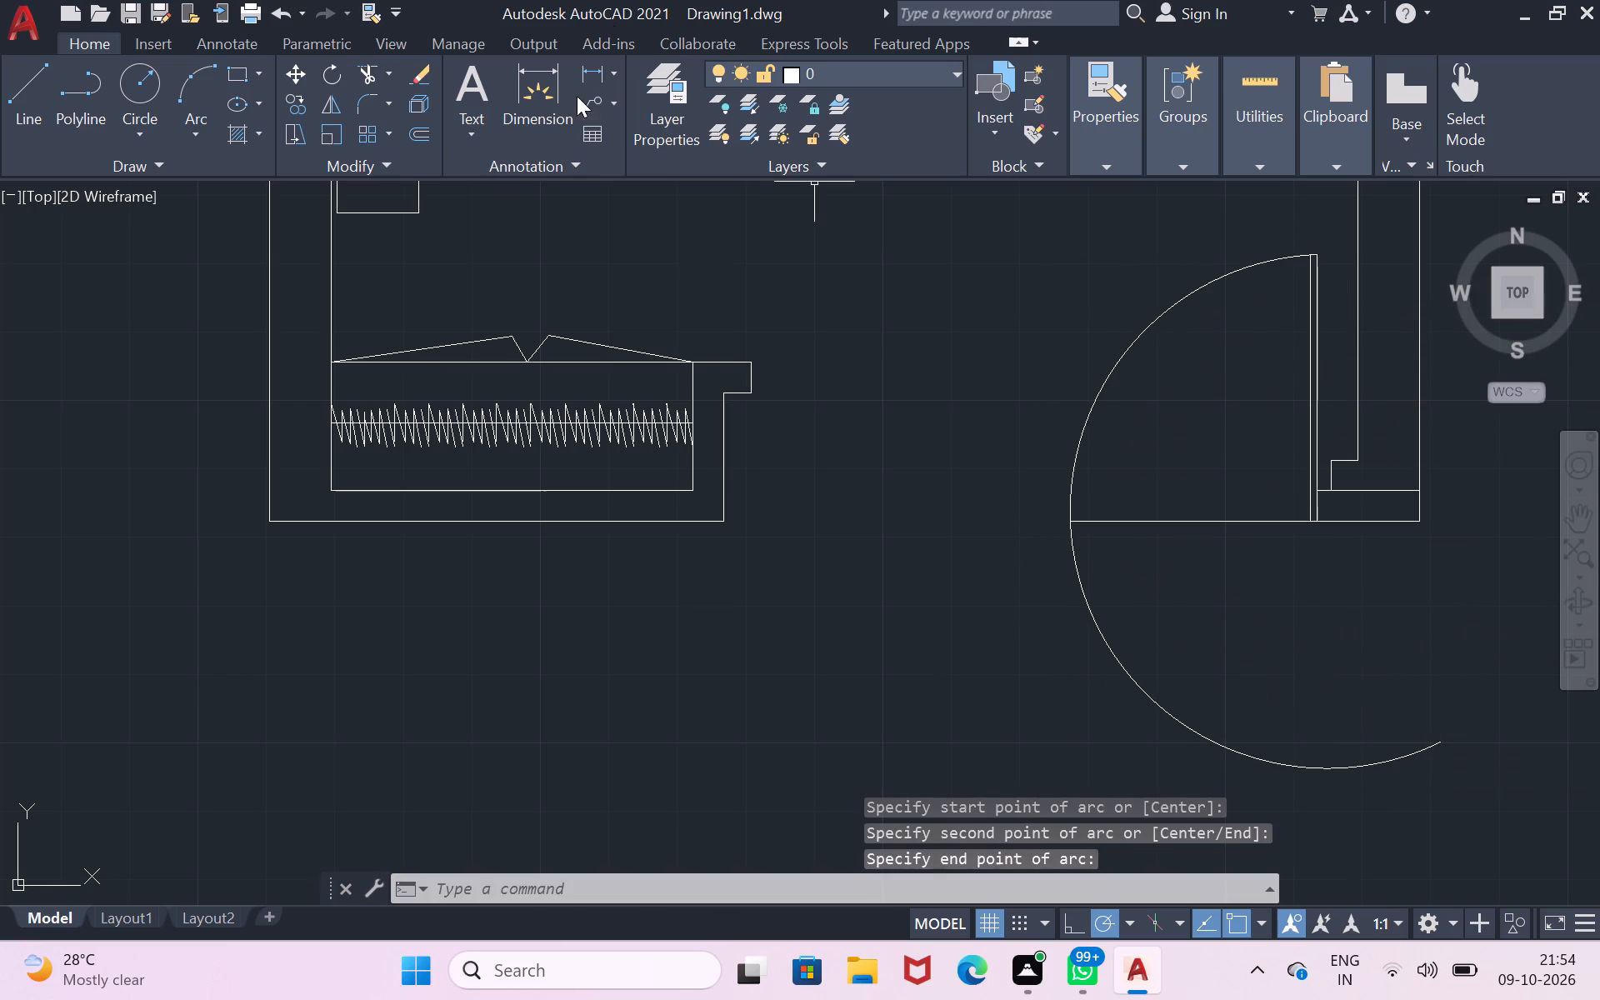
# Trim the part of the door arc south of the threshold line and the leaf line's tip protruding above the arc.
pyautogui.click(375, 74)
pyautogui.moveTo(1195, 606); pyautogui.dragTo(1005, 693)
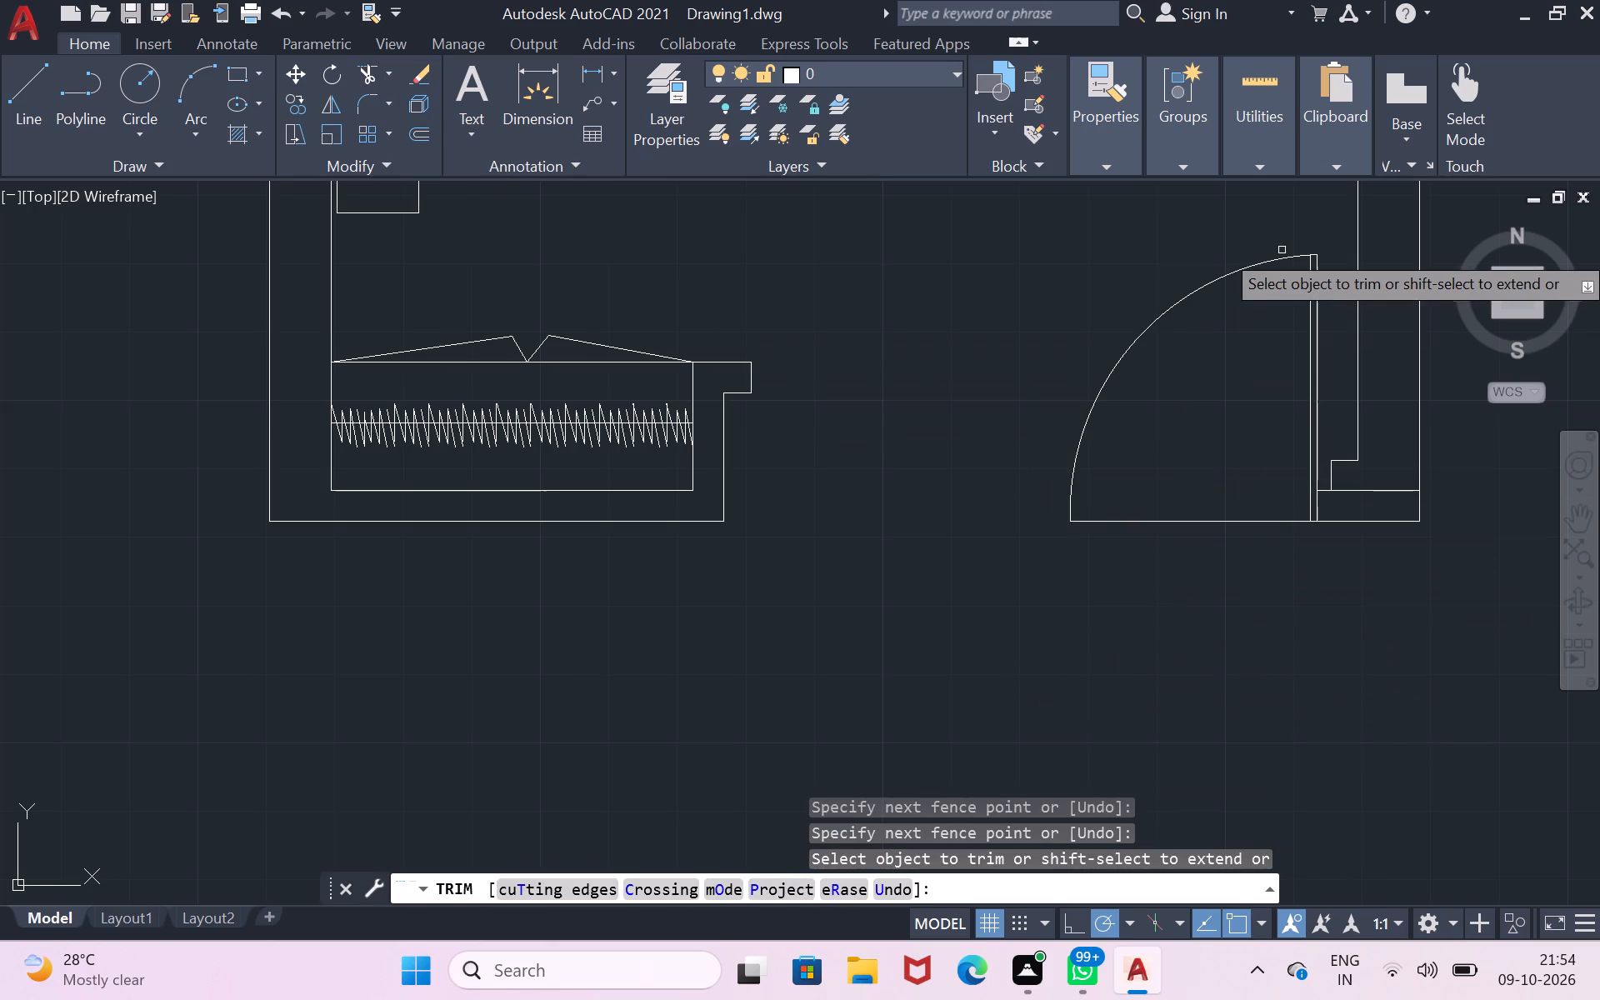
pyautogui.scroll(2, 1282, 250)
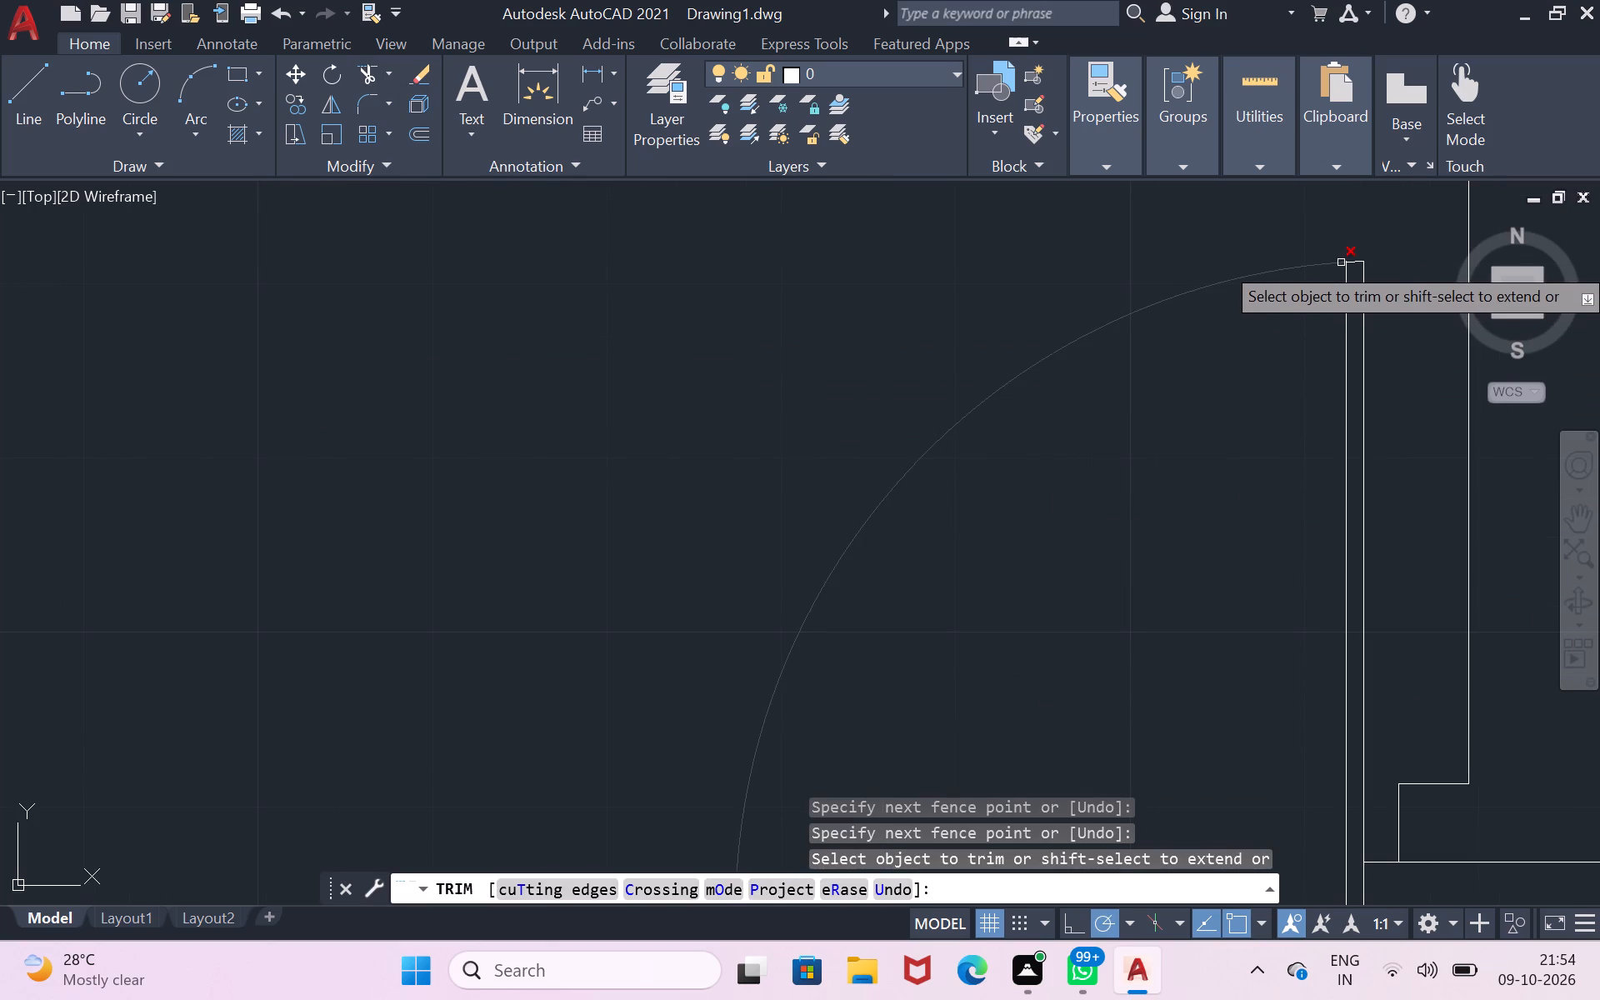
pyautogui.scroll(2, 1350, 258)
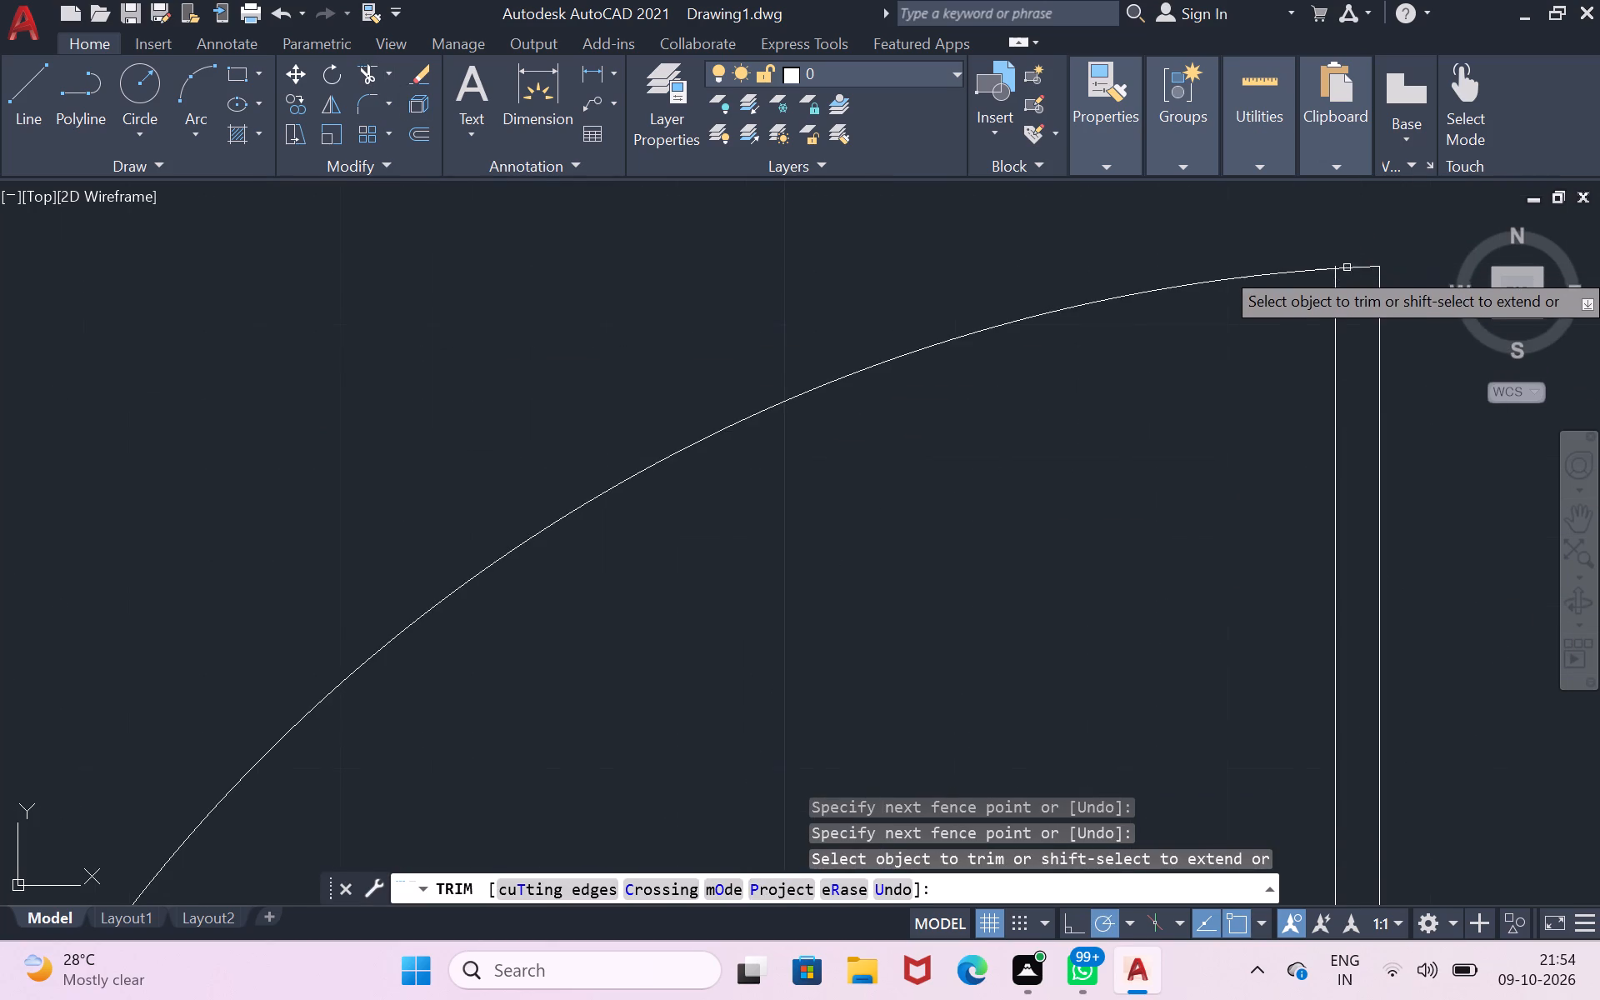
pyautogui.scroll(4, 1338, 280)
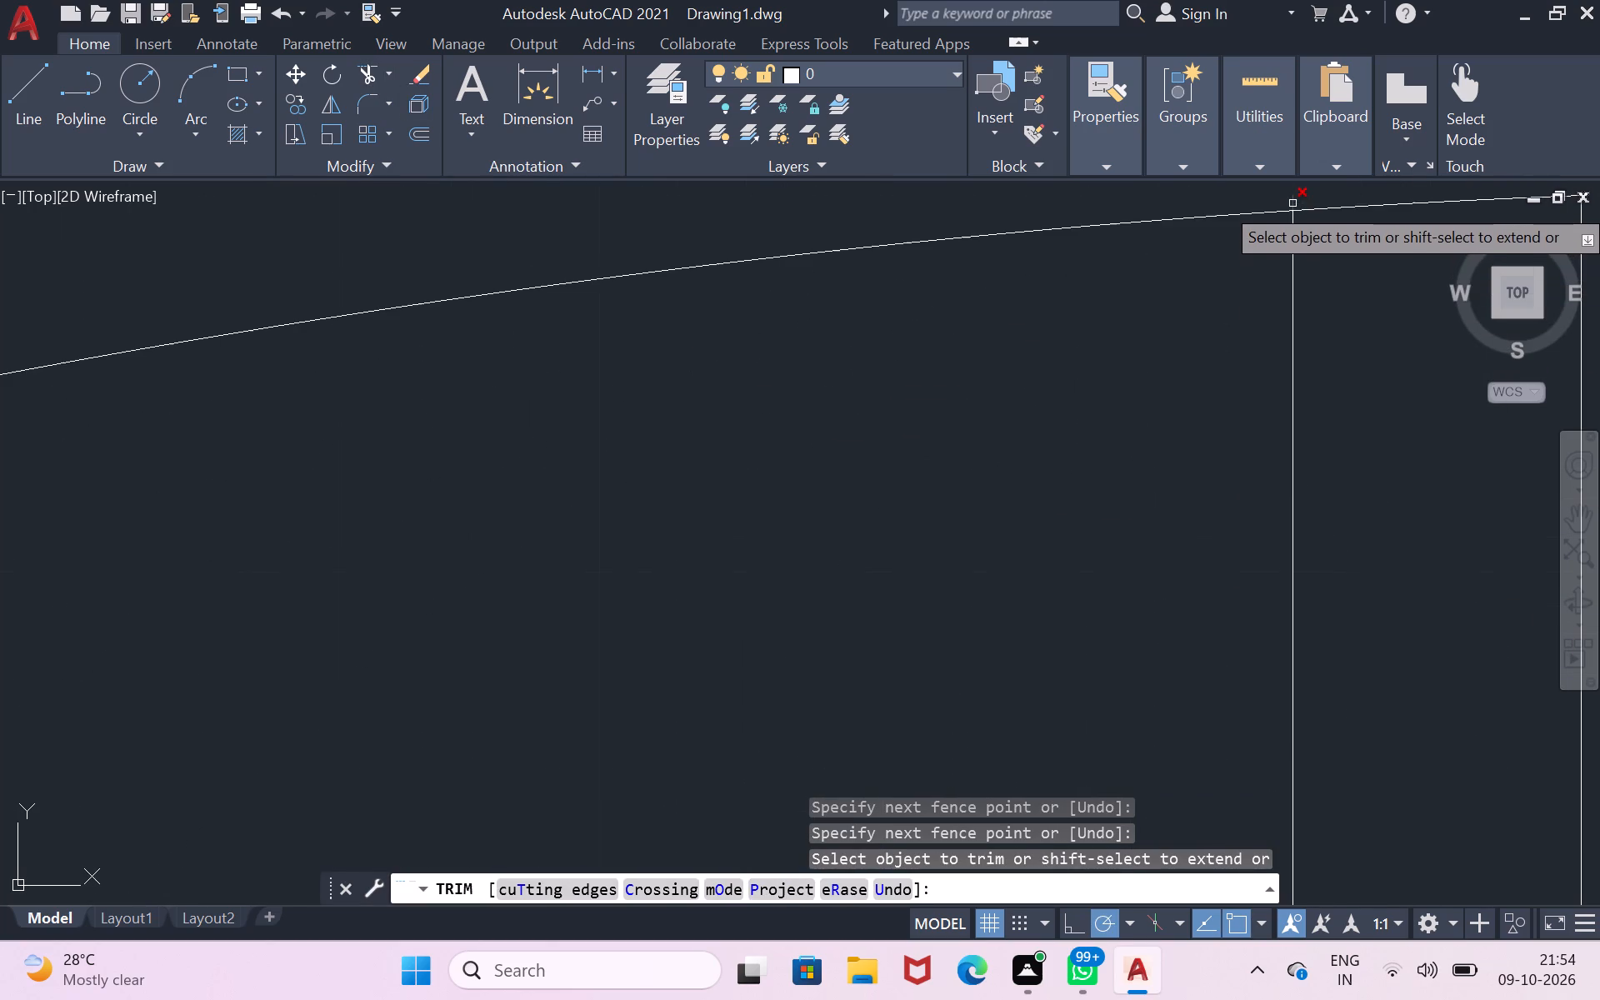
pyautogui.click(1292, 203)
pyautogui.scroll(-4, 1310, 265)
pyautogui.scroll(-3, 1419, 564)
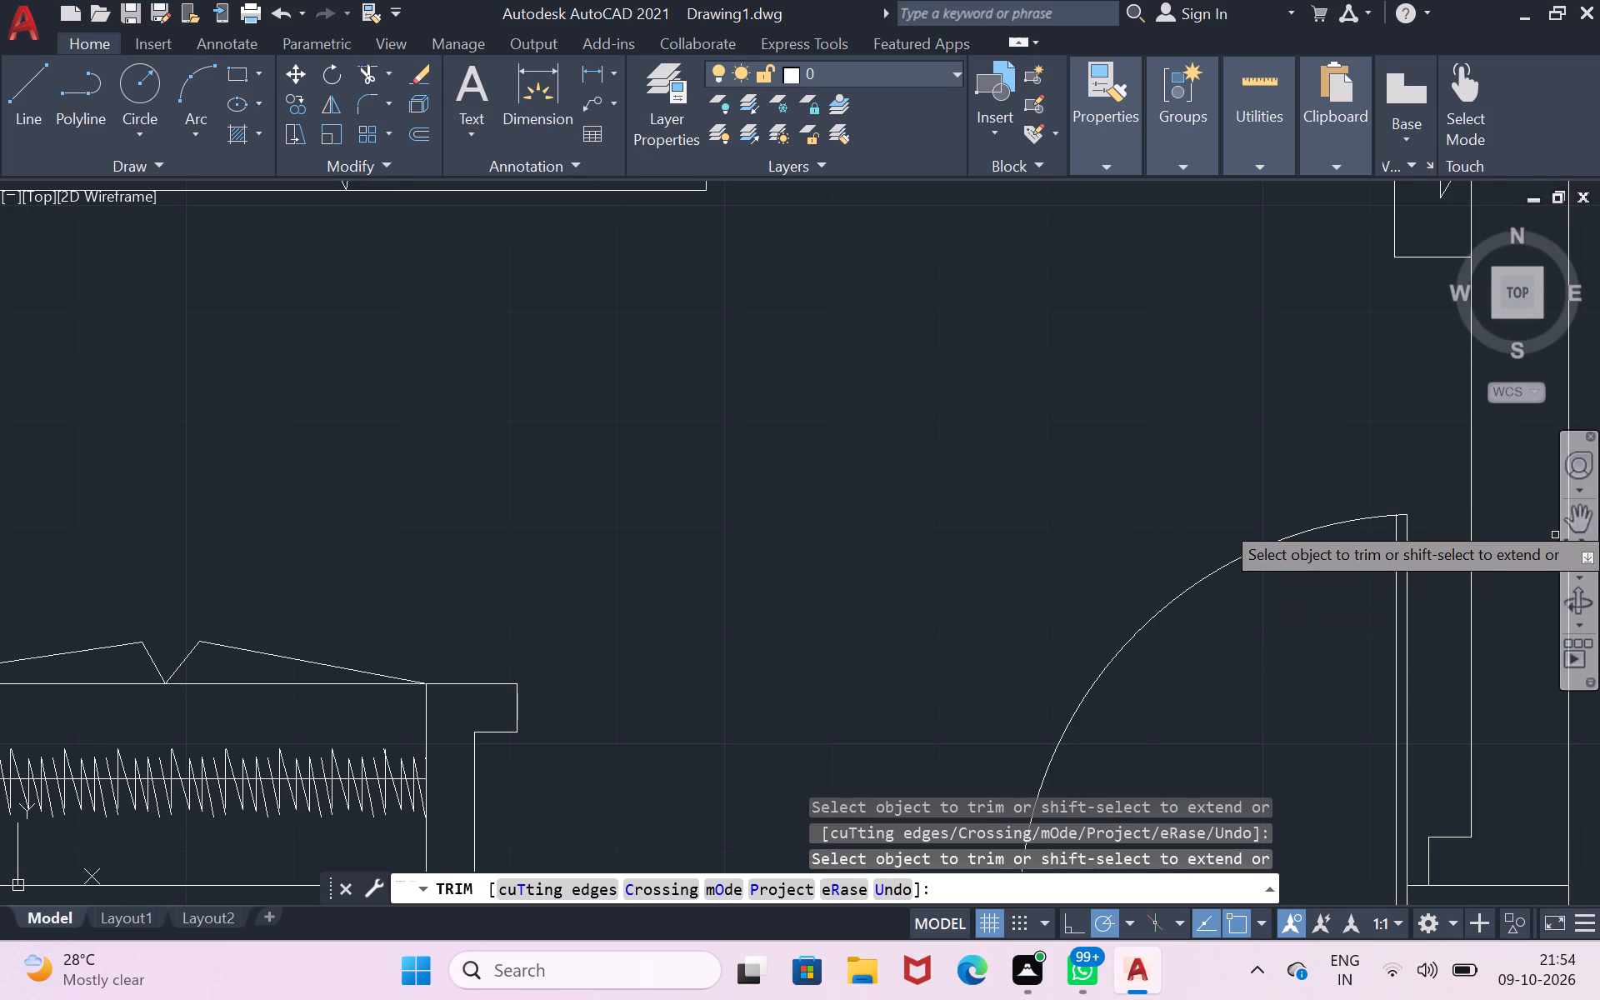
# Draw connected lines from the threshold line's west end: 4.5" north, 2" west, and south past the threshold level.
pyautogui.click(1577, 512)
pyautogui.moveTo(1431, 661); pyautogui.dragTo(1342, 537)
pyautogui.scroll(-1, 1379, 687)
pyautogui.moveTo(1267, 756); pyautogui.dragTo(1266, 680)
pyautogui.scroll(1, 1265, 677)
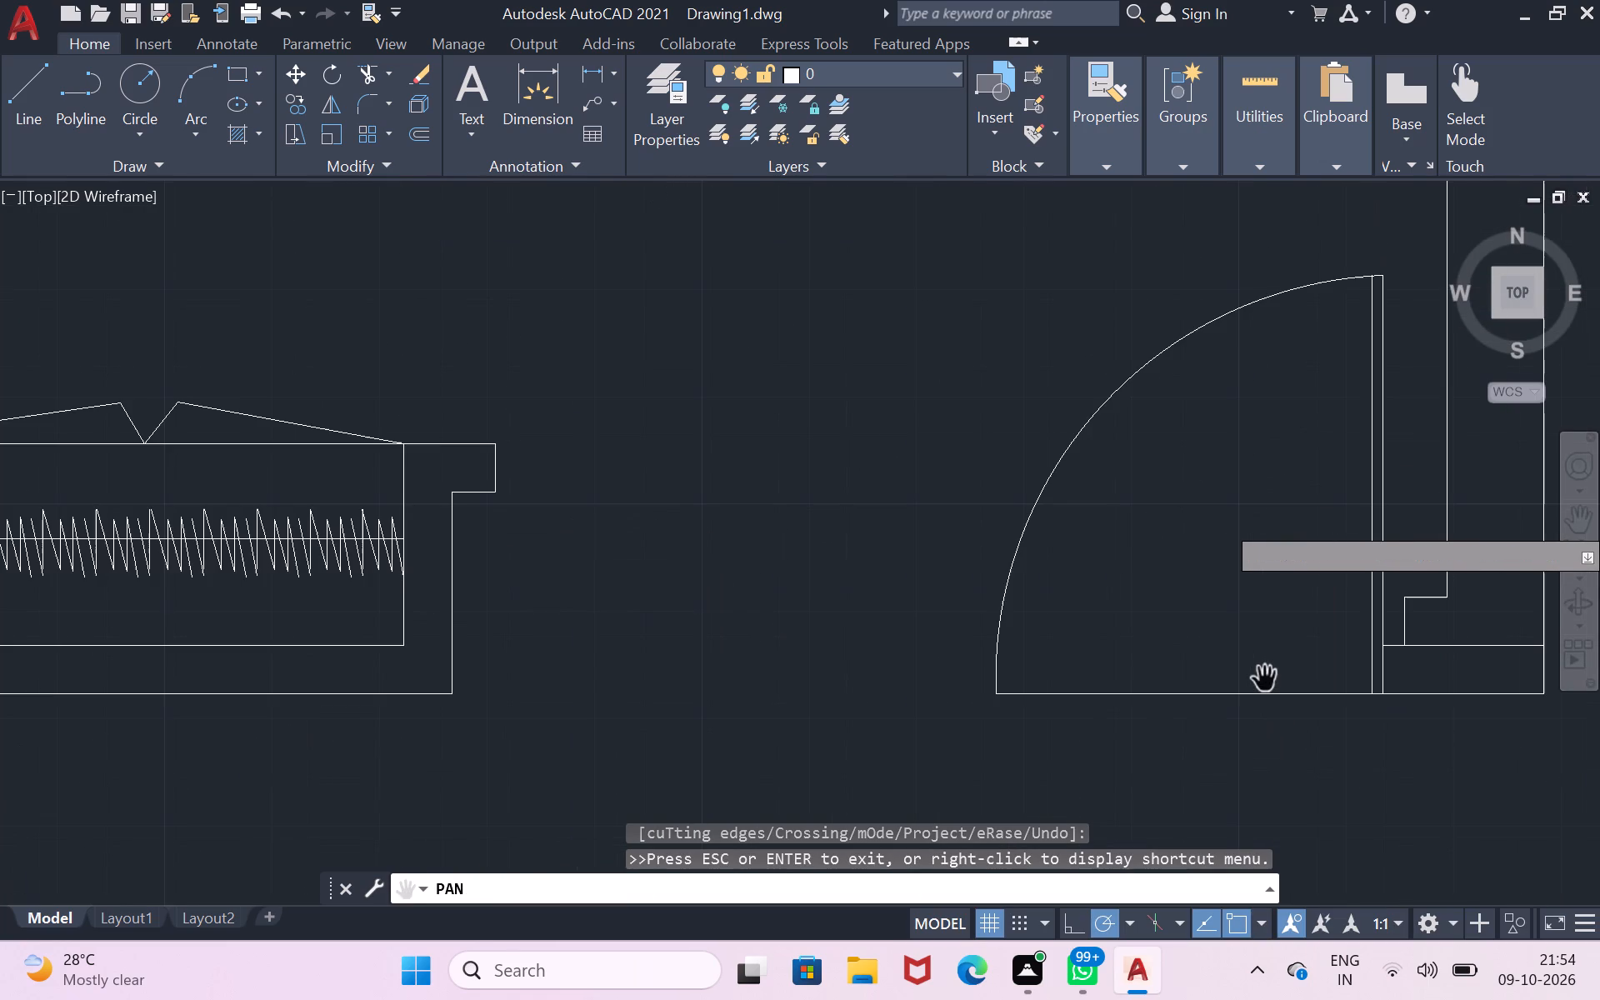
pyautogui.click(27, 87)
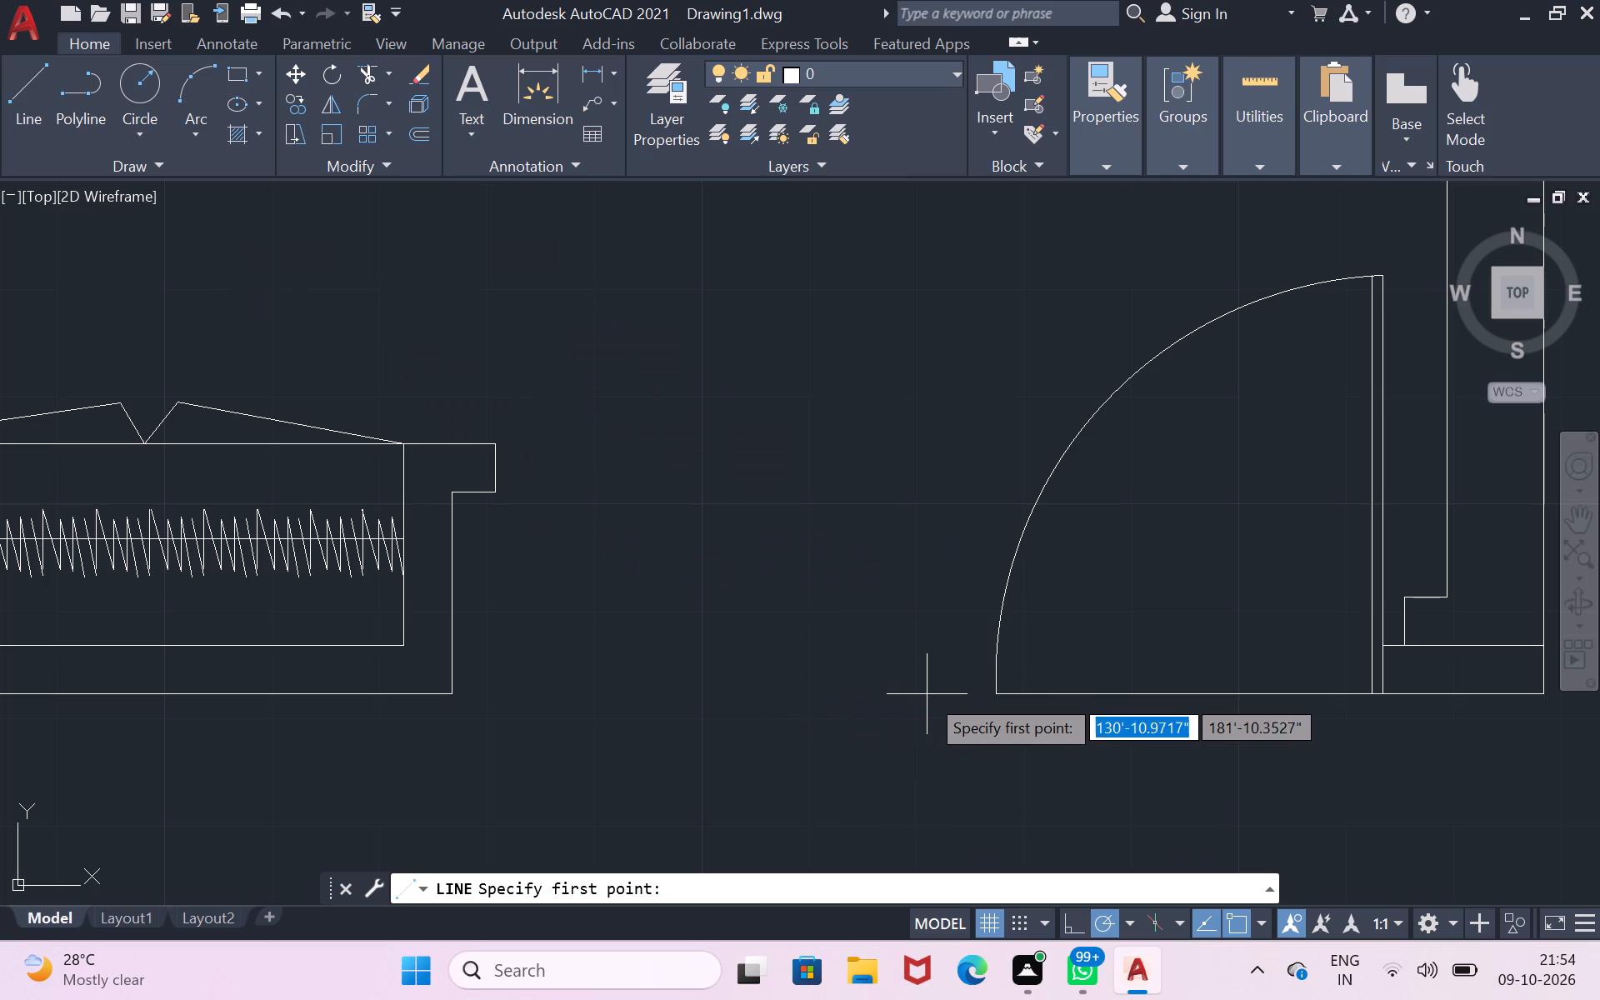
pyautogui.click(992, 694)
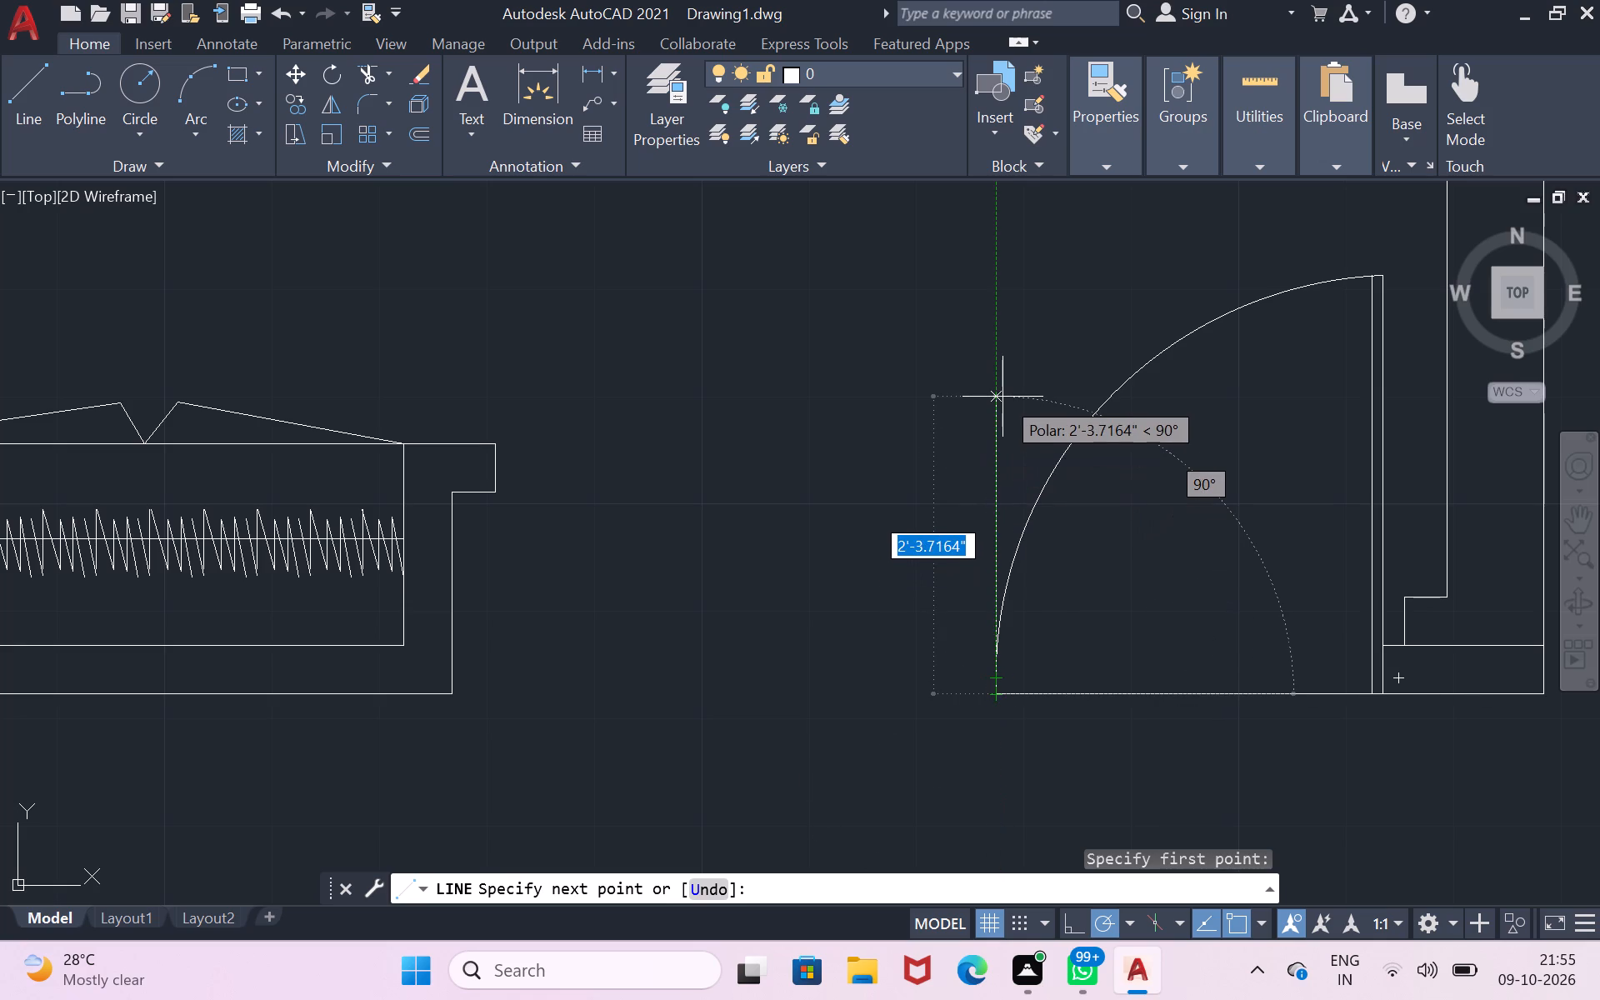
pyautogui.write('4.5')
pyautogui.hotkey('shift', '"')
pyautogui.press('Return')
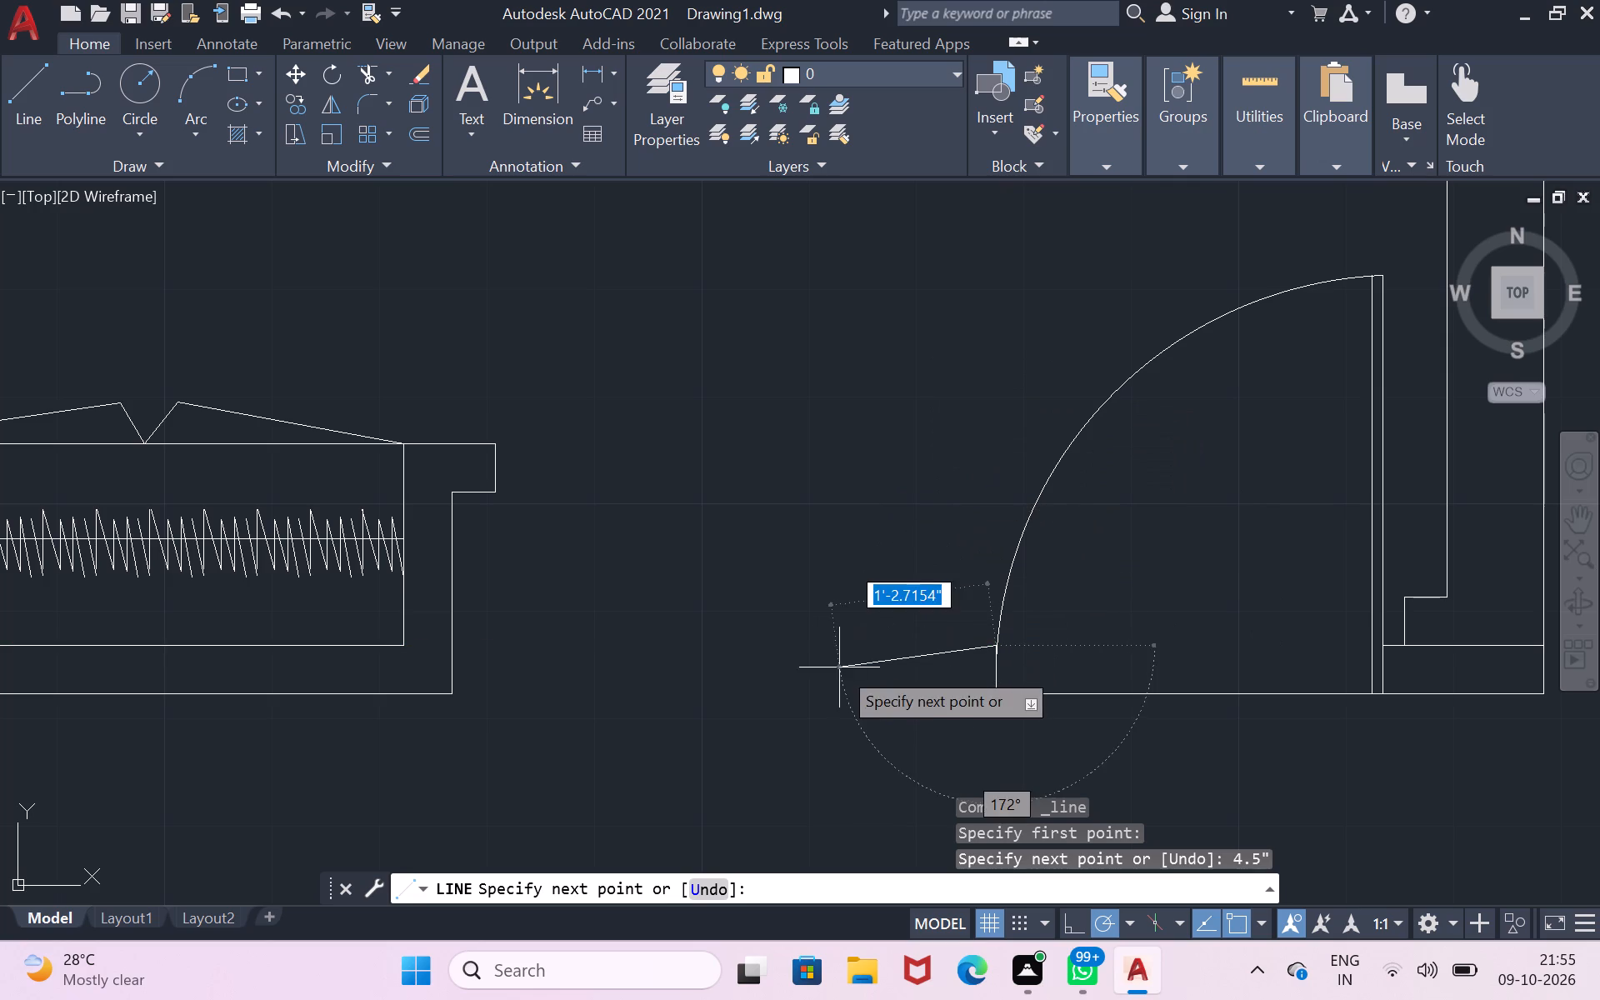
pyautogui.press('2')
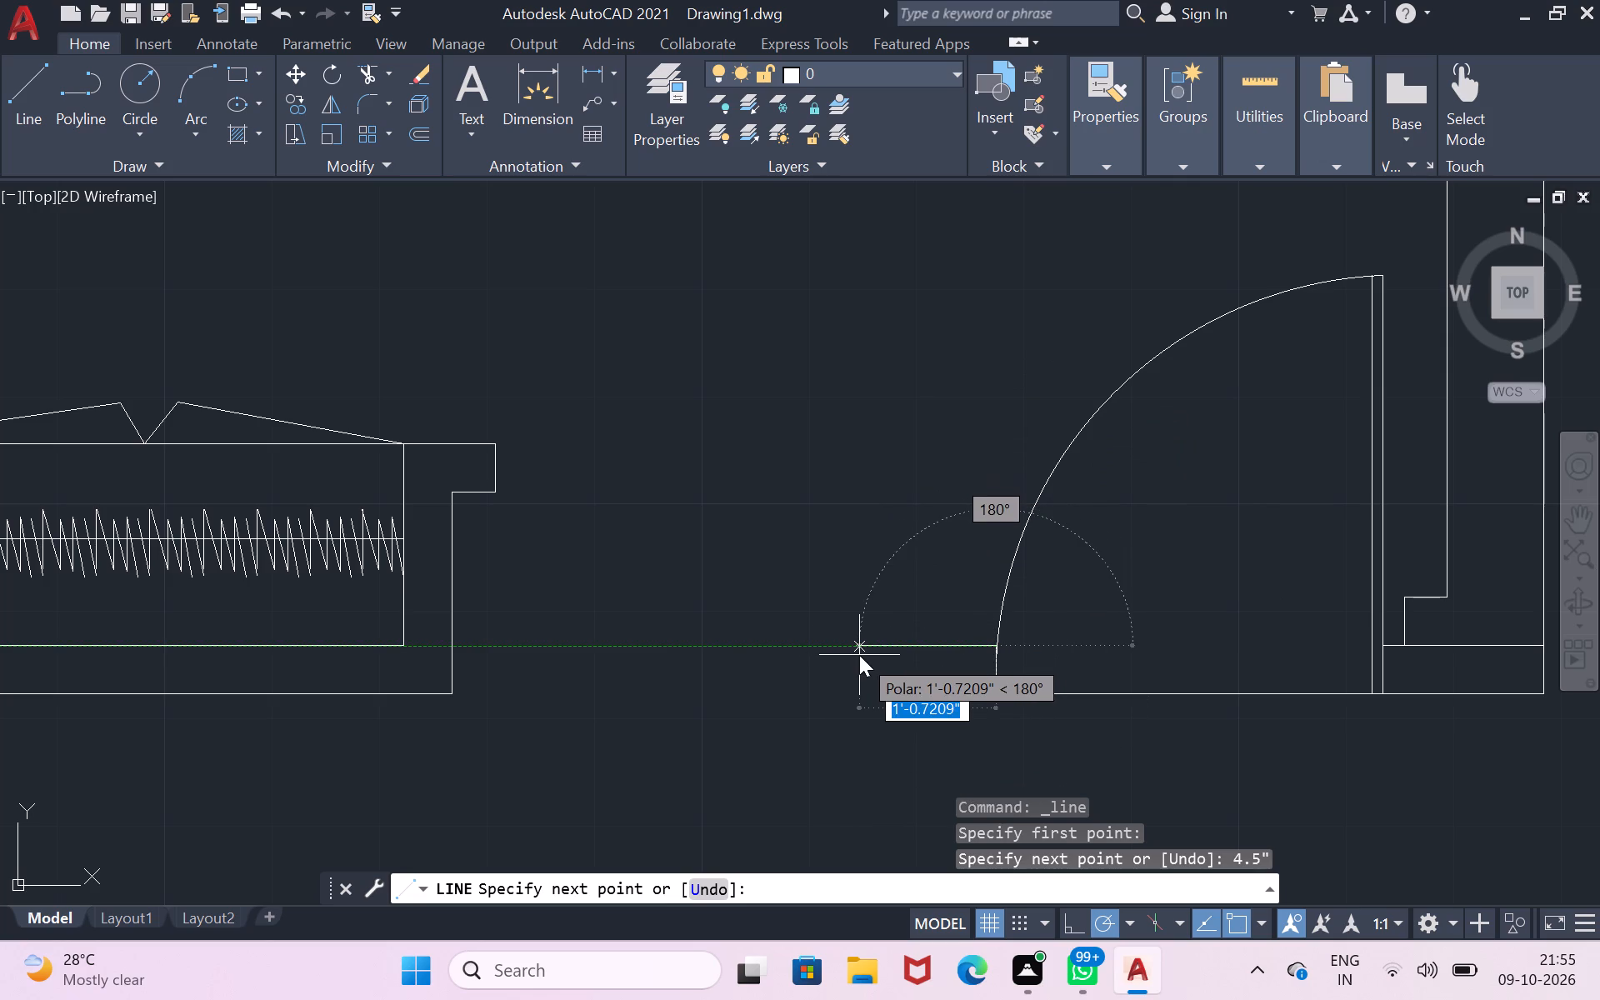
pyautogui.hotkey('shift', '"')
pyautogui.press('Return')
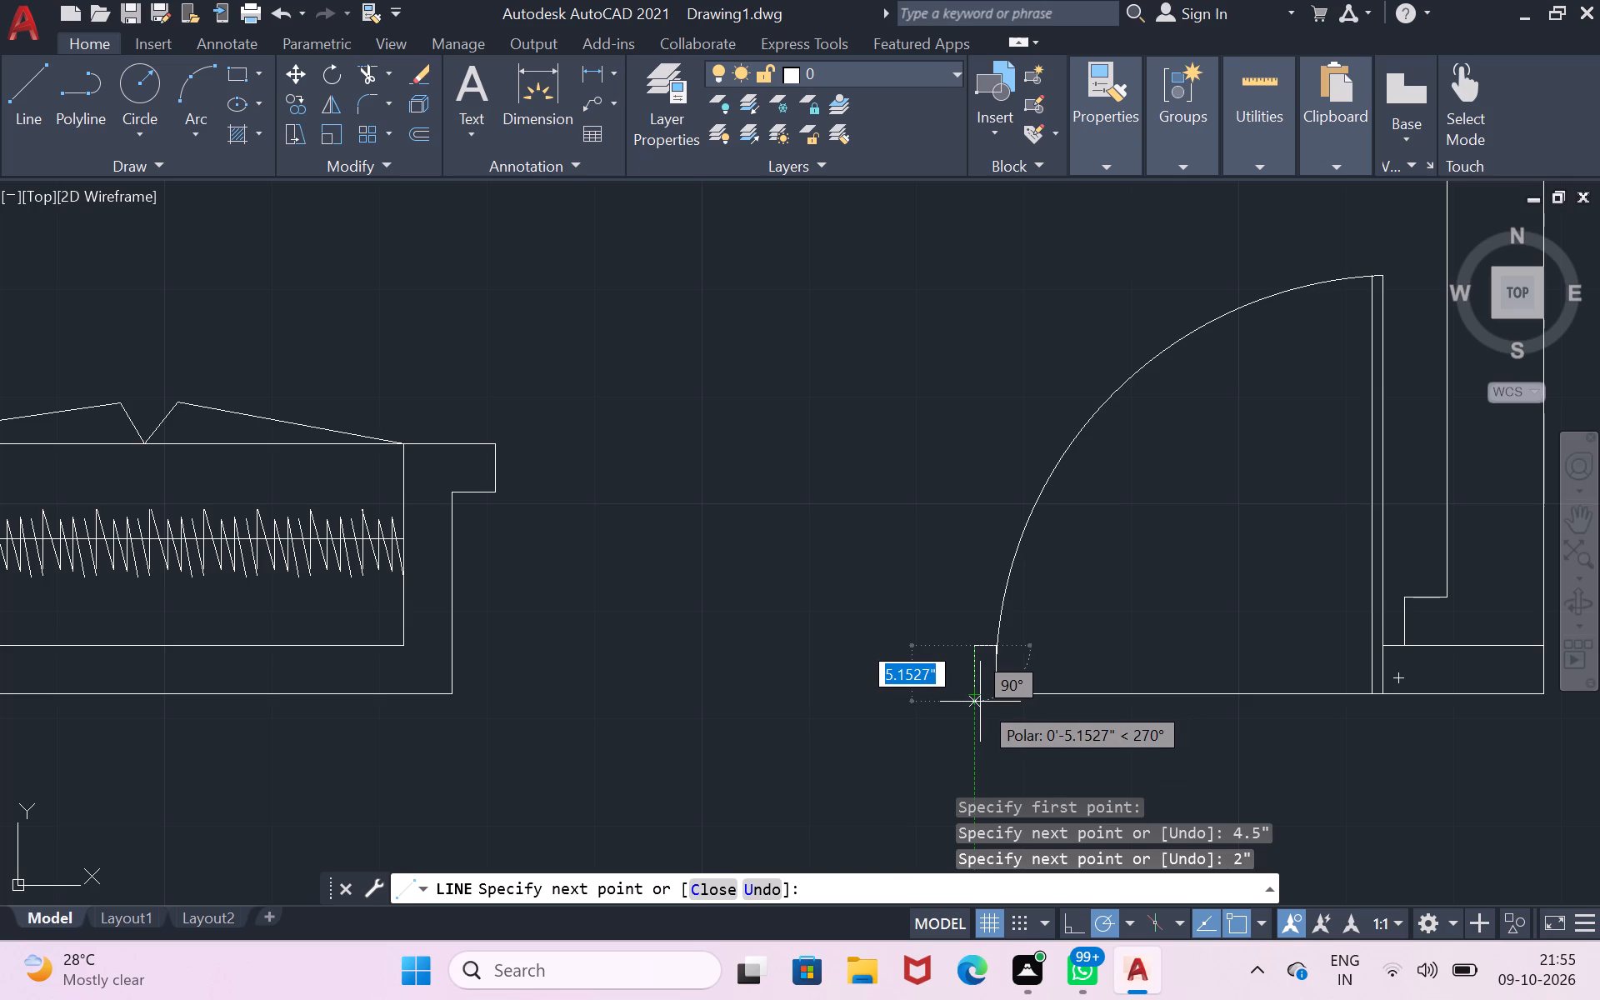
pyautogui.press('4')
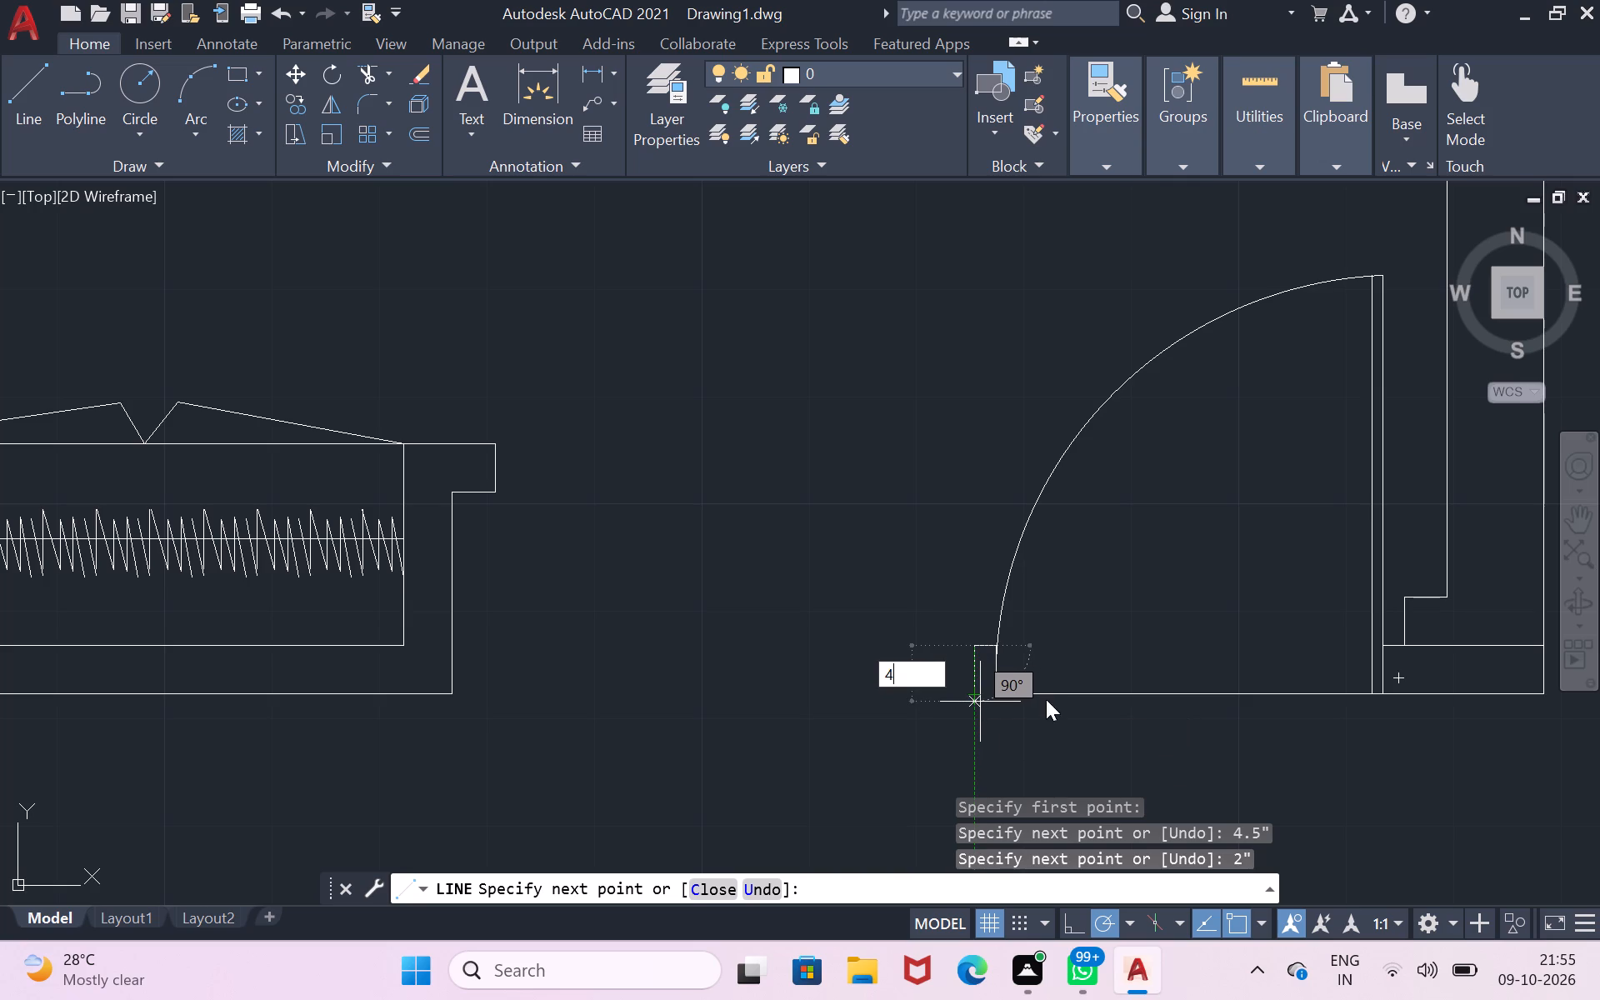
pyautogui.click(980, 729)
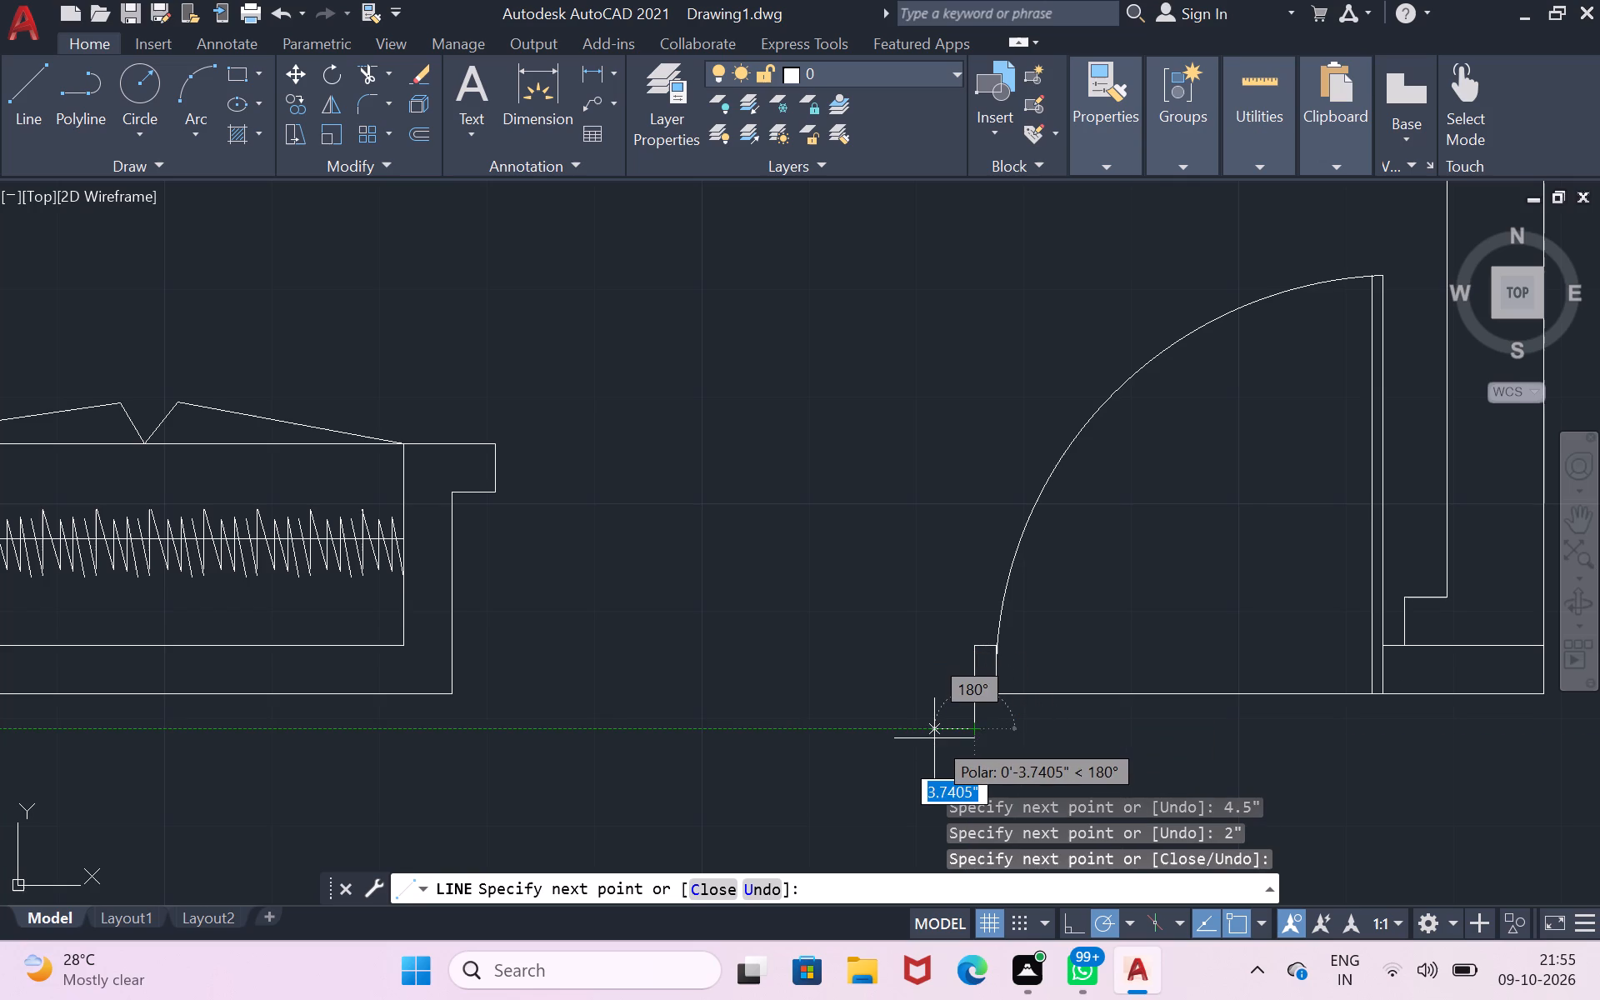
pyautogui.press('Return')
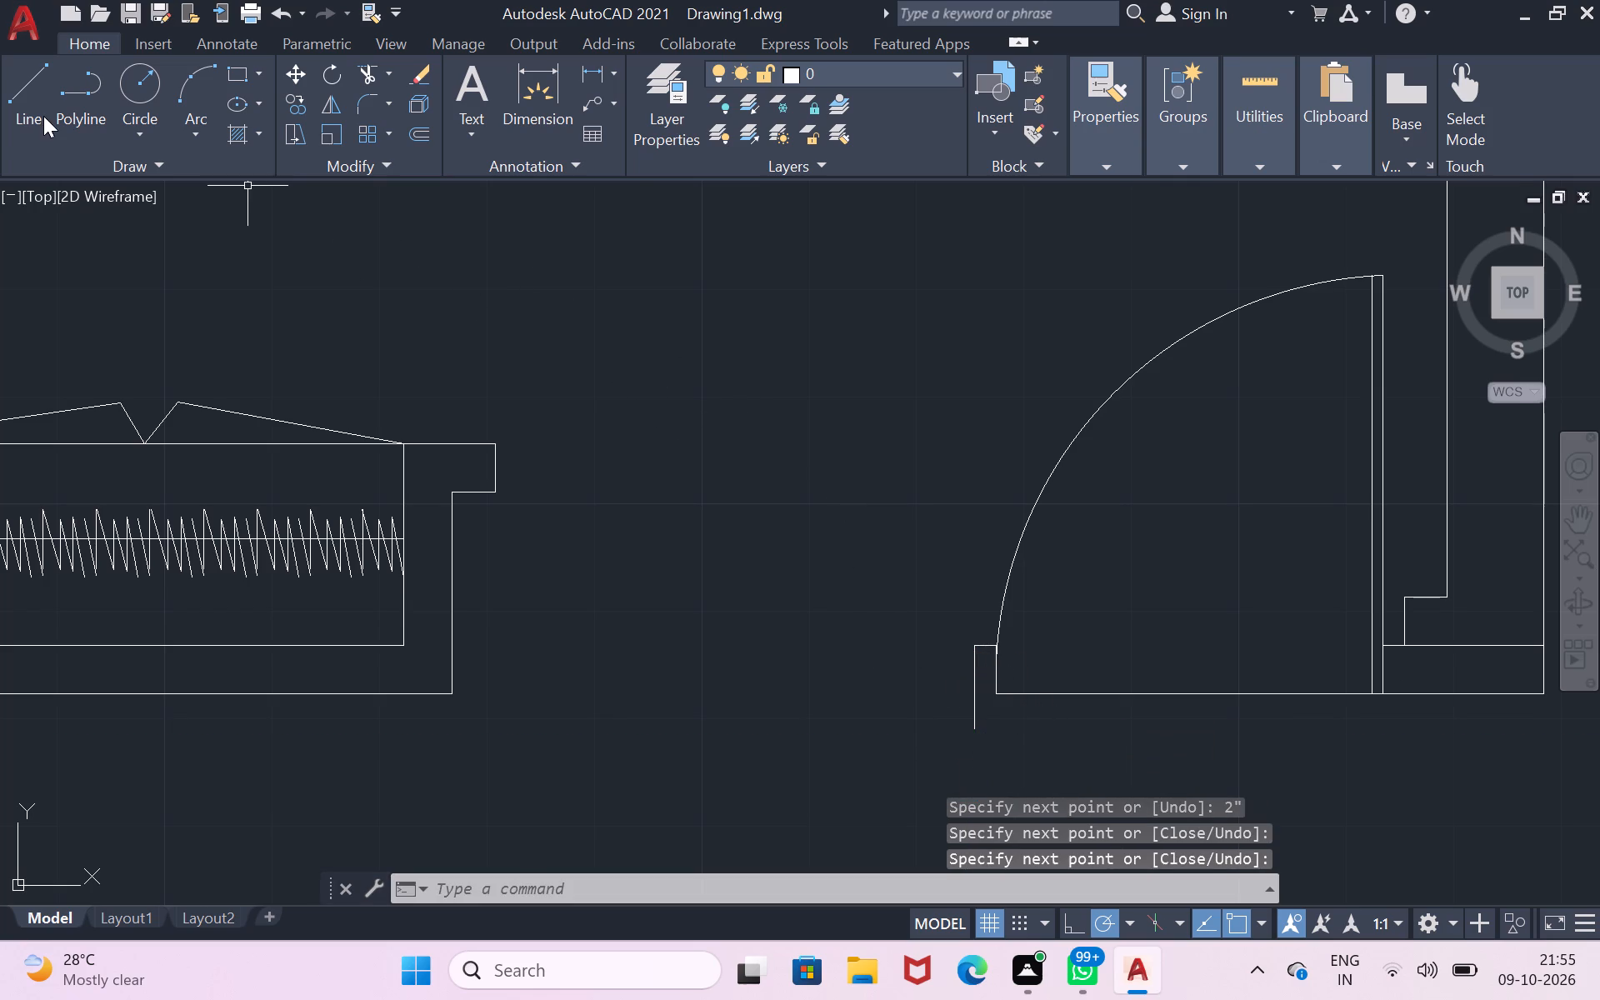
# Draw a line about 5.5" west from the threshold line's west end, crossing the new jamb's west side.
pyautogui.click(43, 116)
pyautogui.click(992, 694)
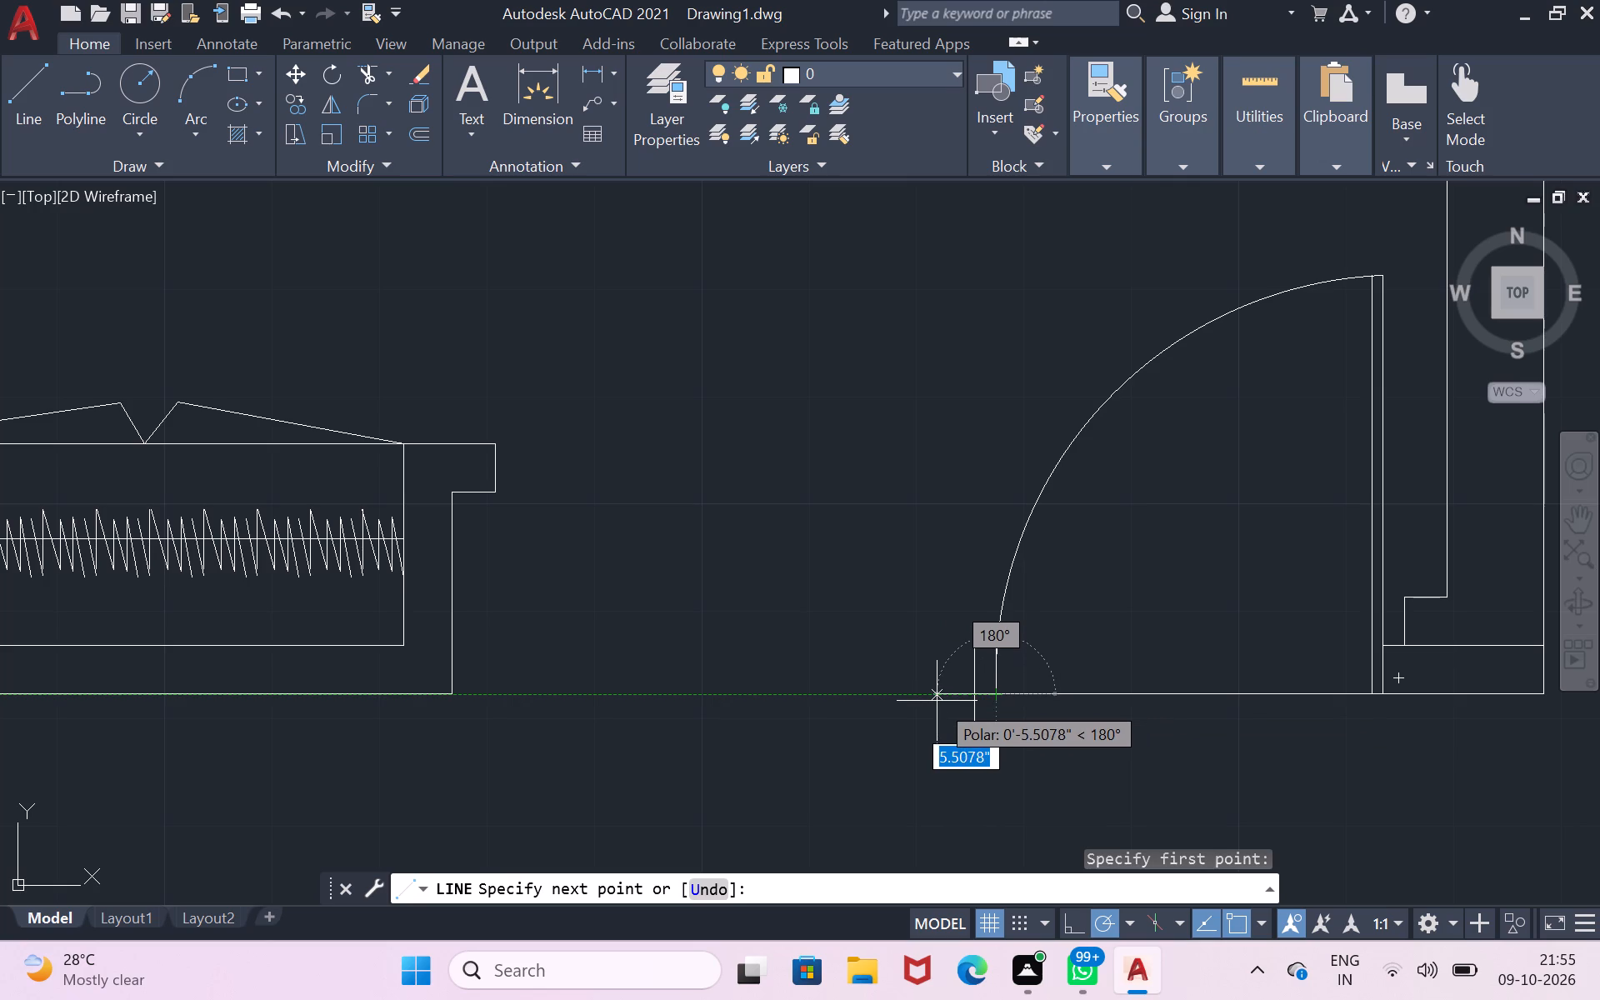
pyautogui.click(937, 701)
pyautogui.press('Return')
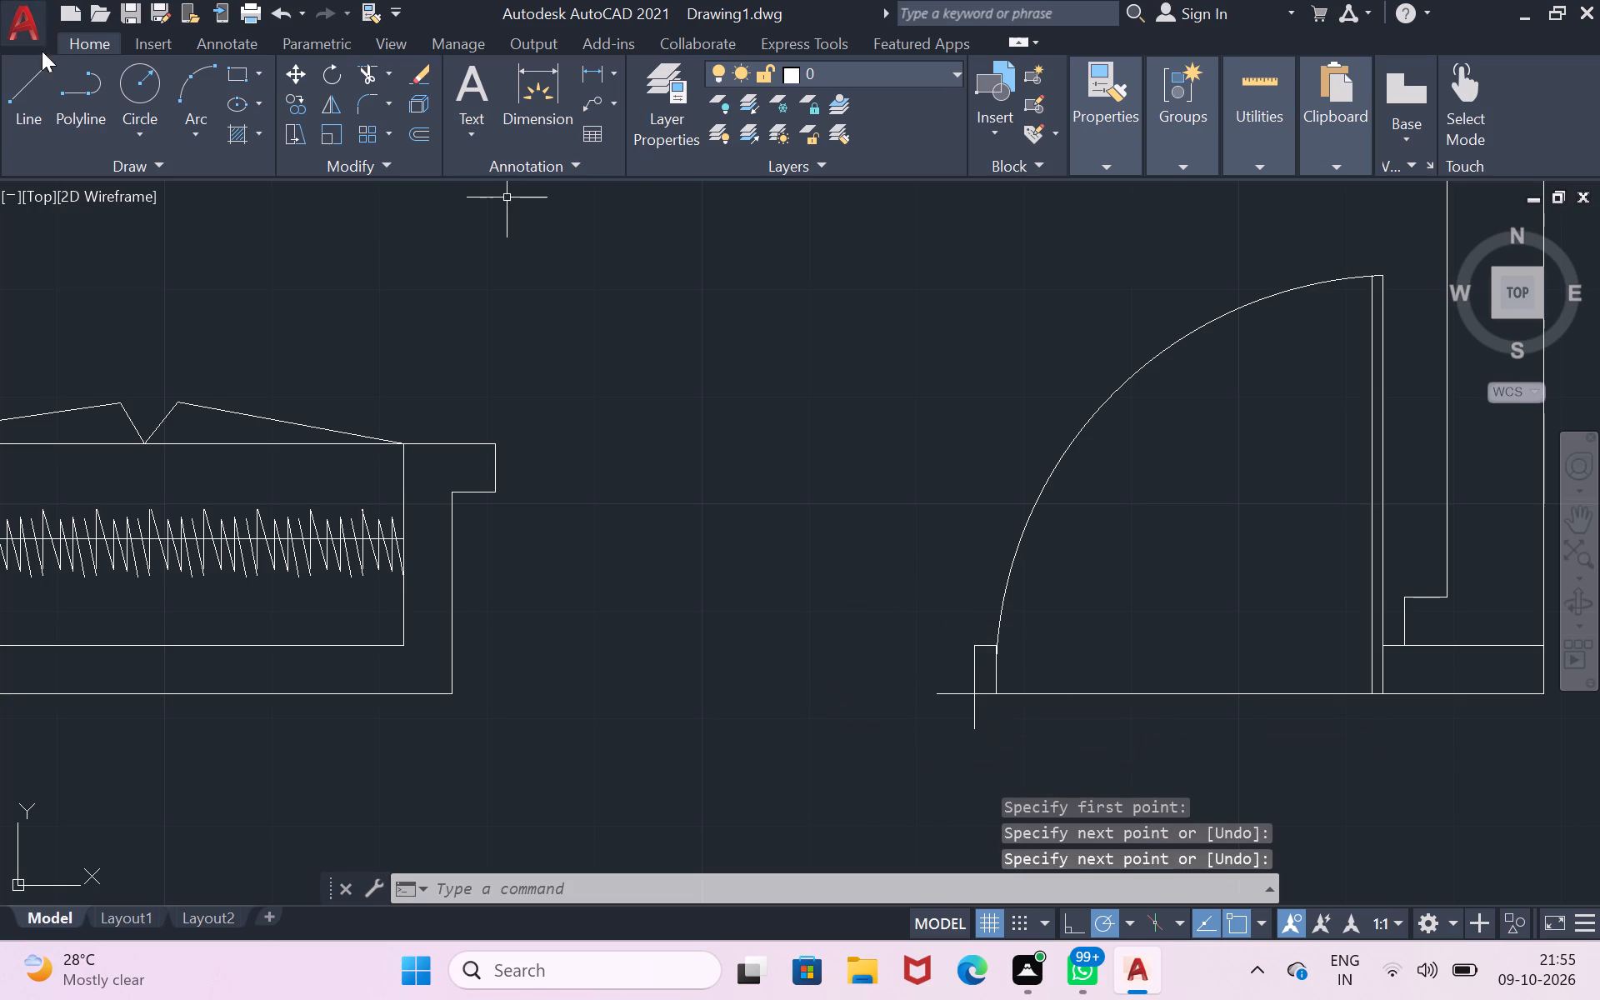
# Trim the jamb line ends that overhang south and west of the jamb's southwest corner.
pyautogui.click(373, 73)
pyautogui.moveTo(1005, 734); pyautogui.dragTo(933, 713)
pyautogui.moveTo(949, 671); pyautogui.dragTo(949, 722)
pyautogui.press('Return')
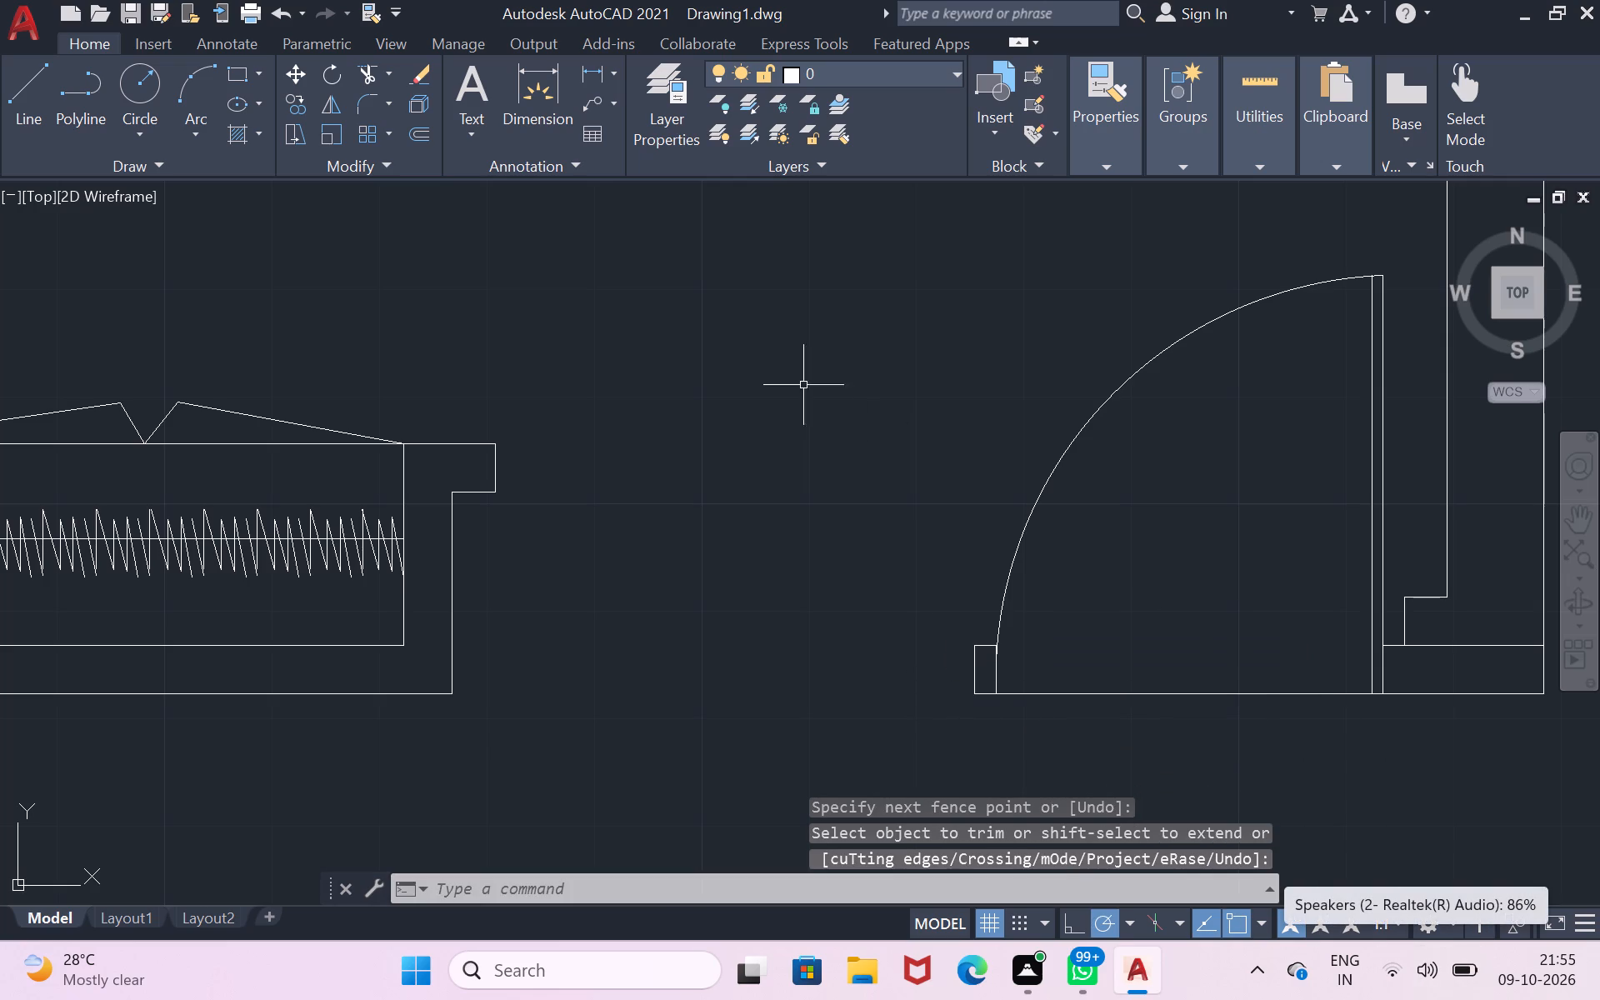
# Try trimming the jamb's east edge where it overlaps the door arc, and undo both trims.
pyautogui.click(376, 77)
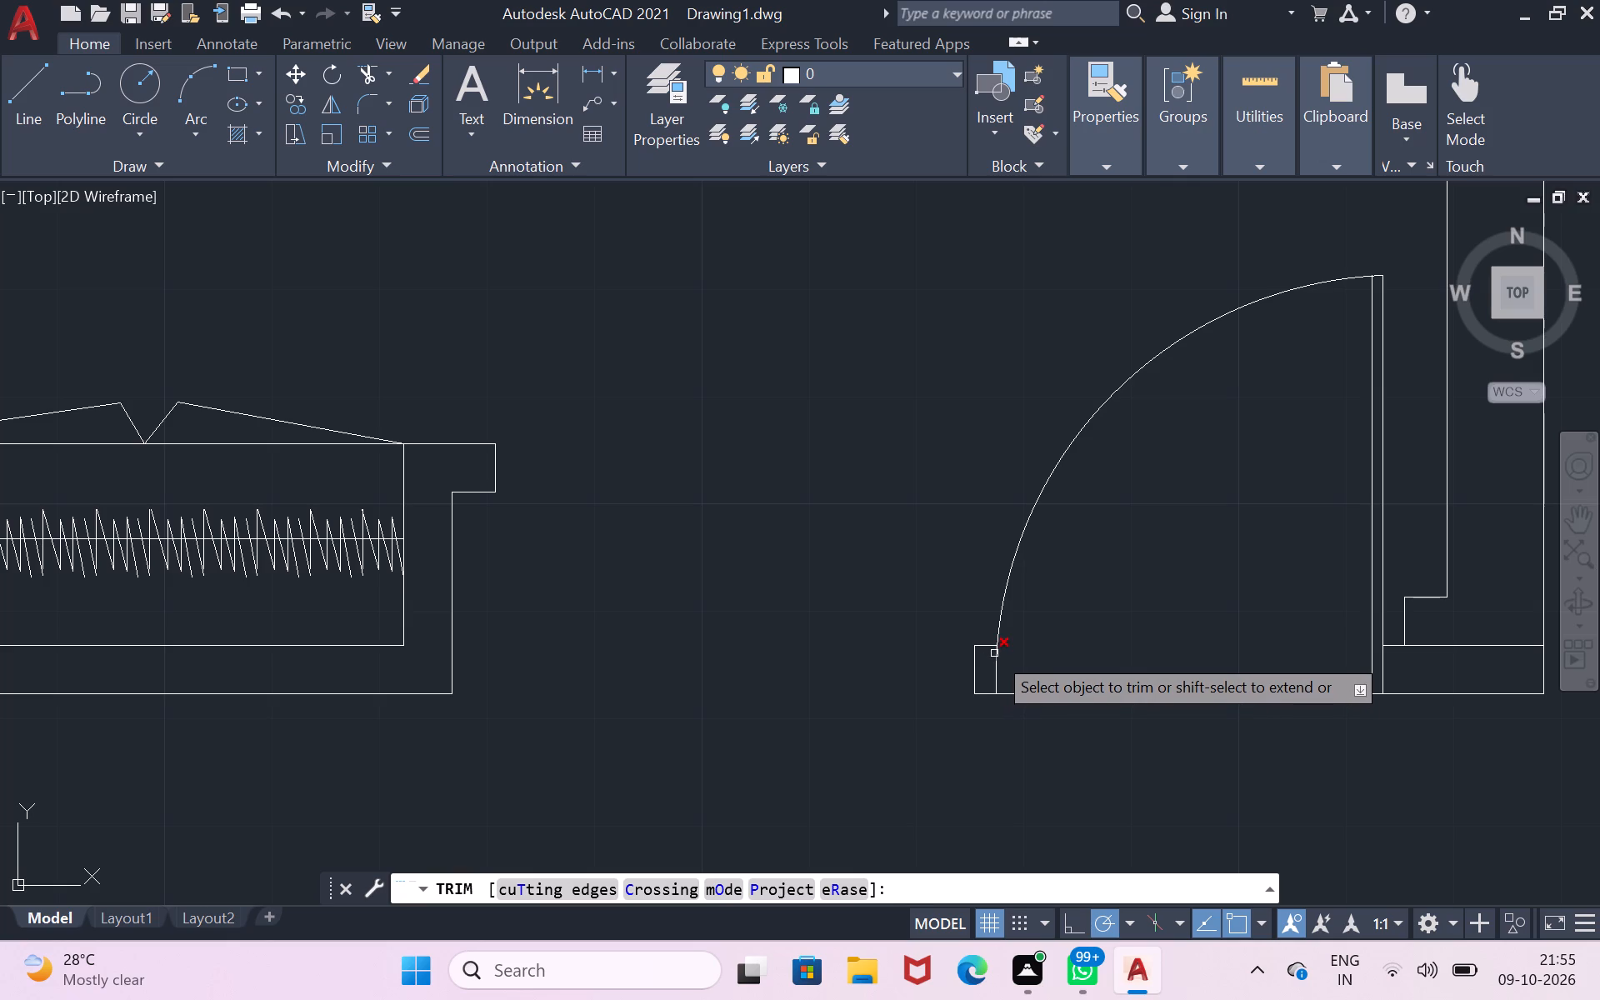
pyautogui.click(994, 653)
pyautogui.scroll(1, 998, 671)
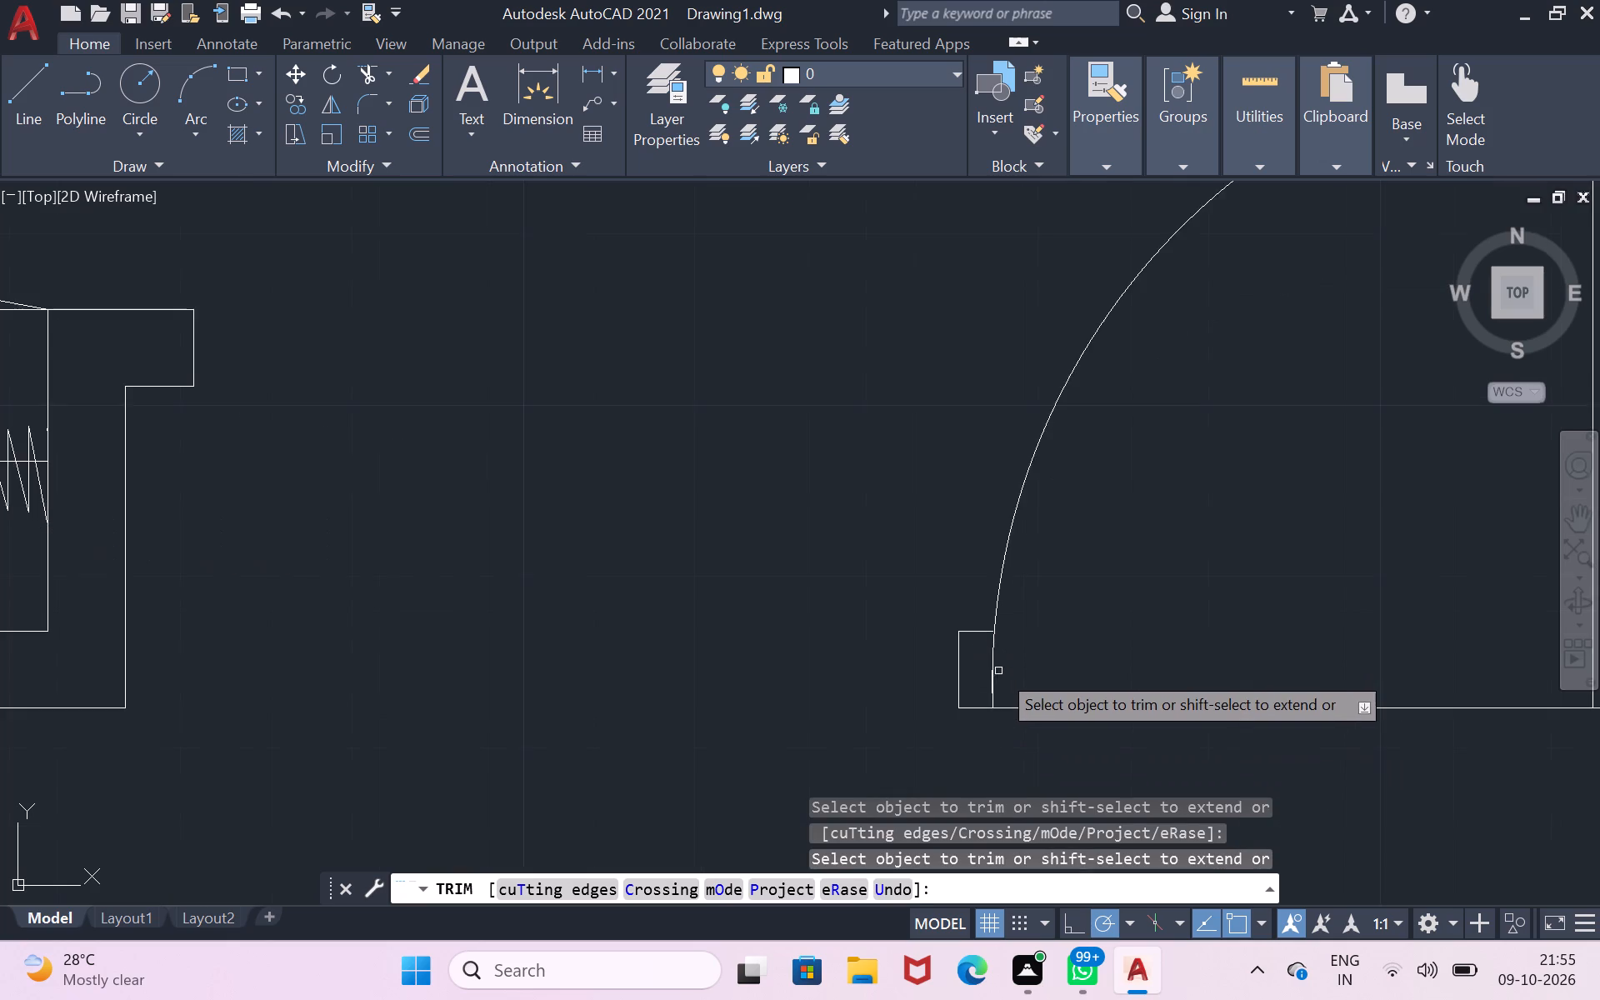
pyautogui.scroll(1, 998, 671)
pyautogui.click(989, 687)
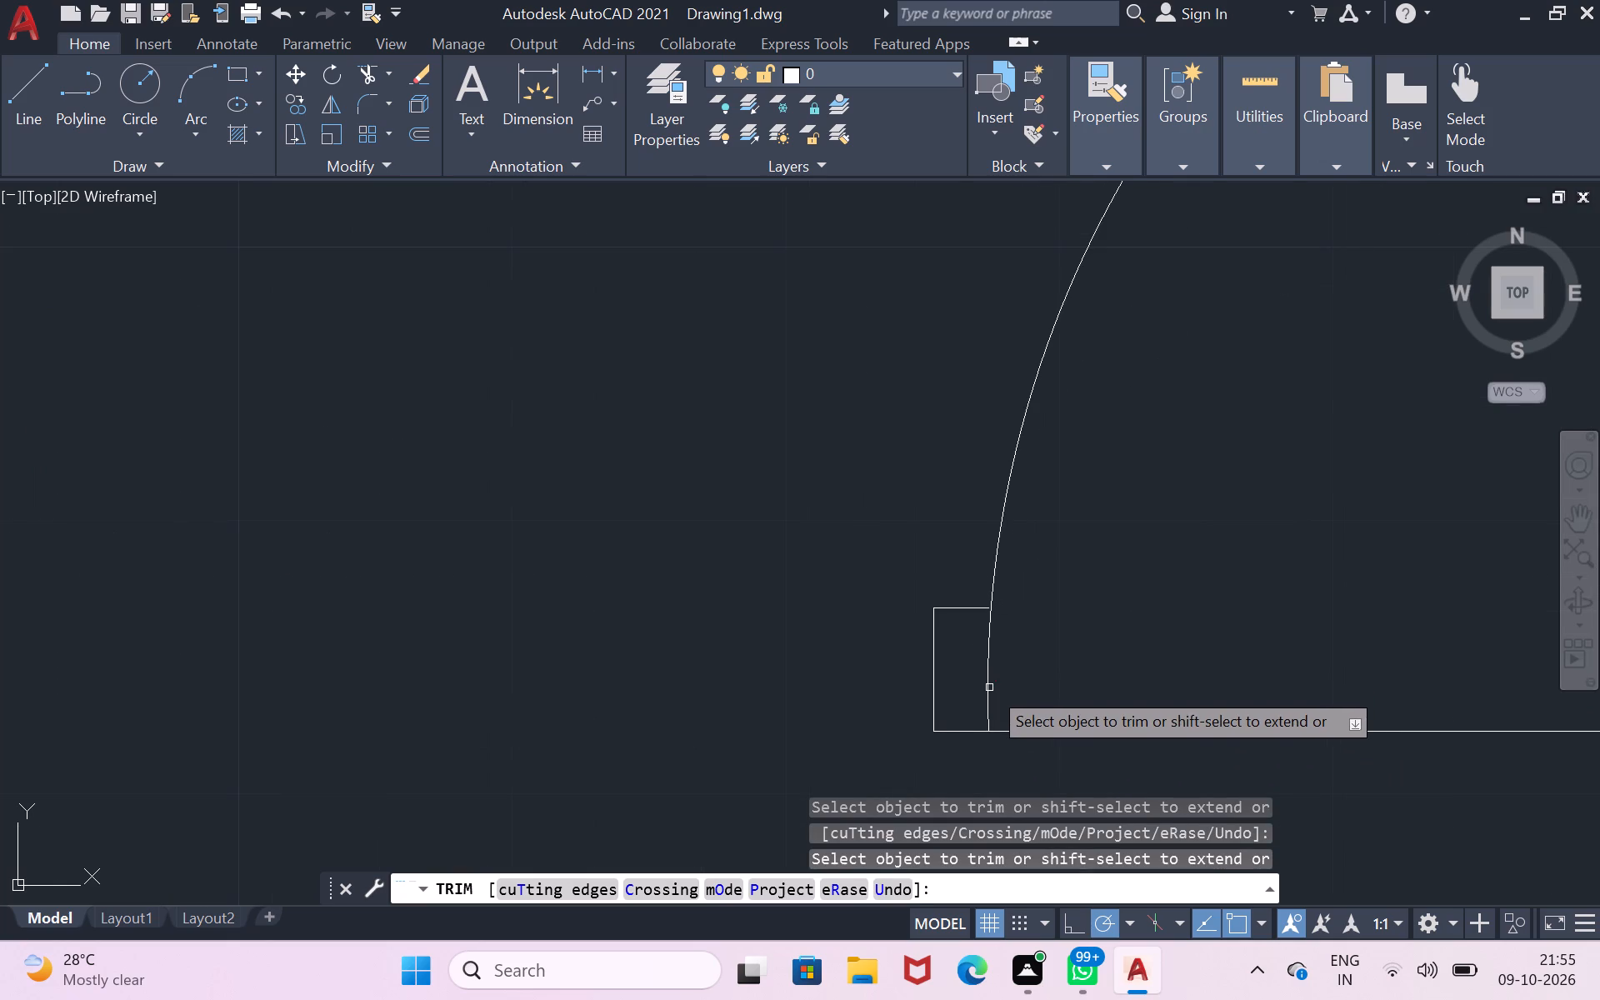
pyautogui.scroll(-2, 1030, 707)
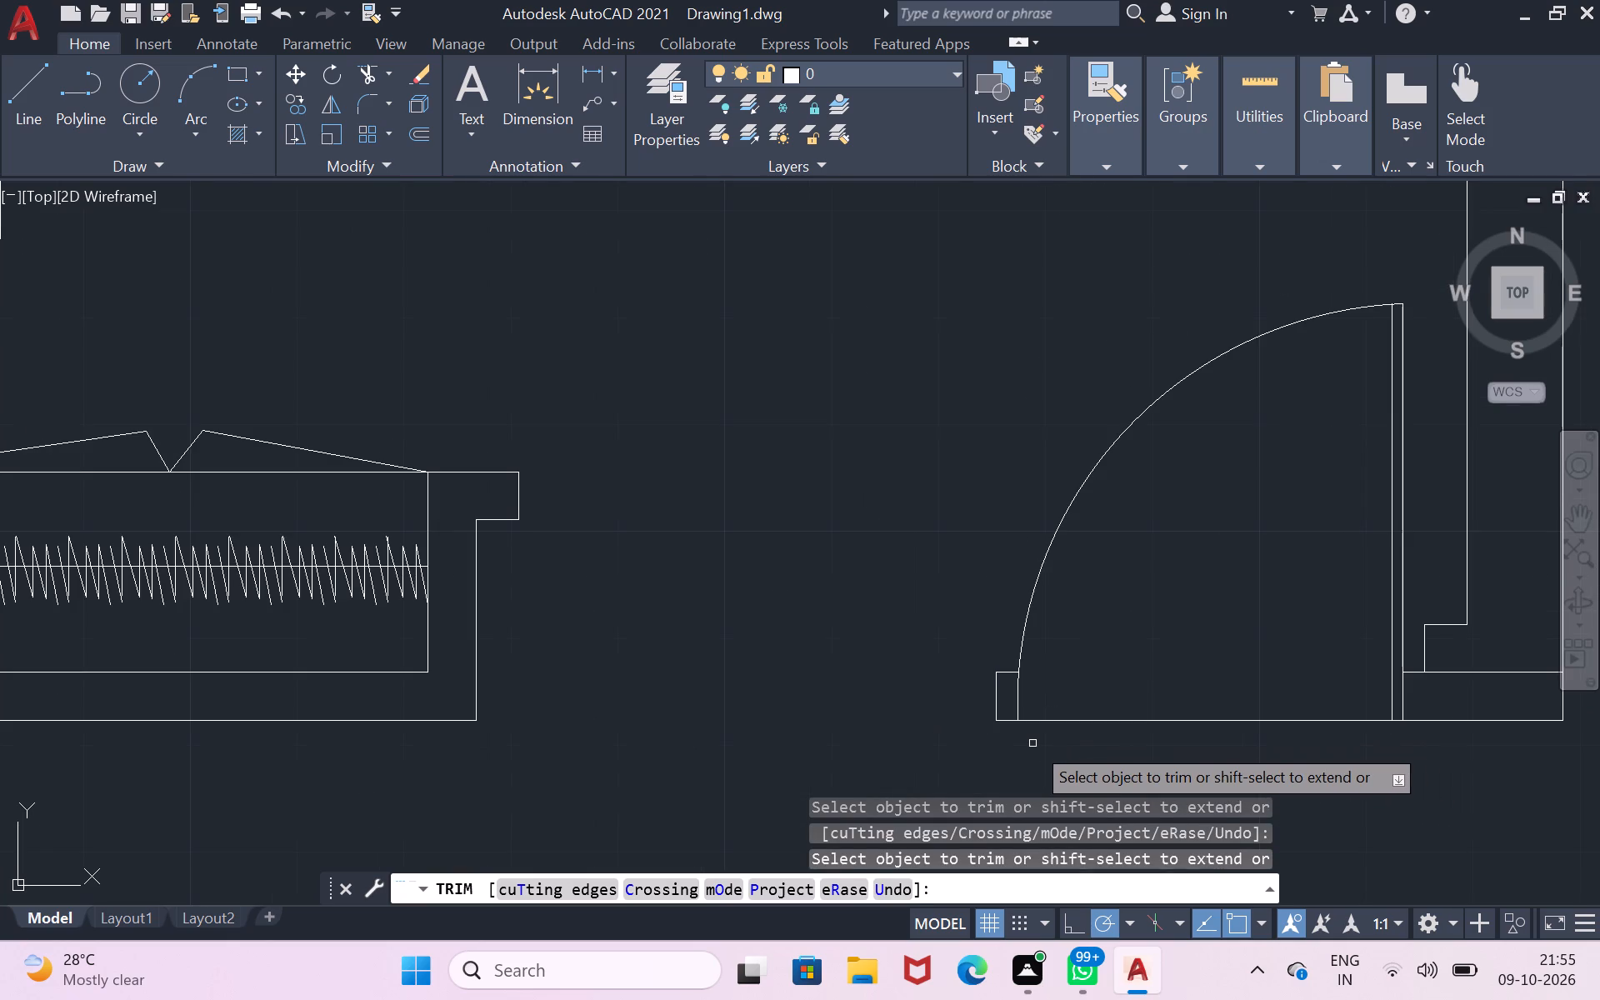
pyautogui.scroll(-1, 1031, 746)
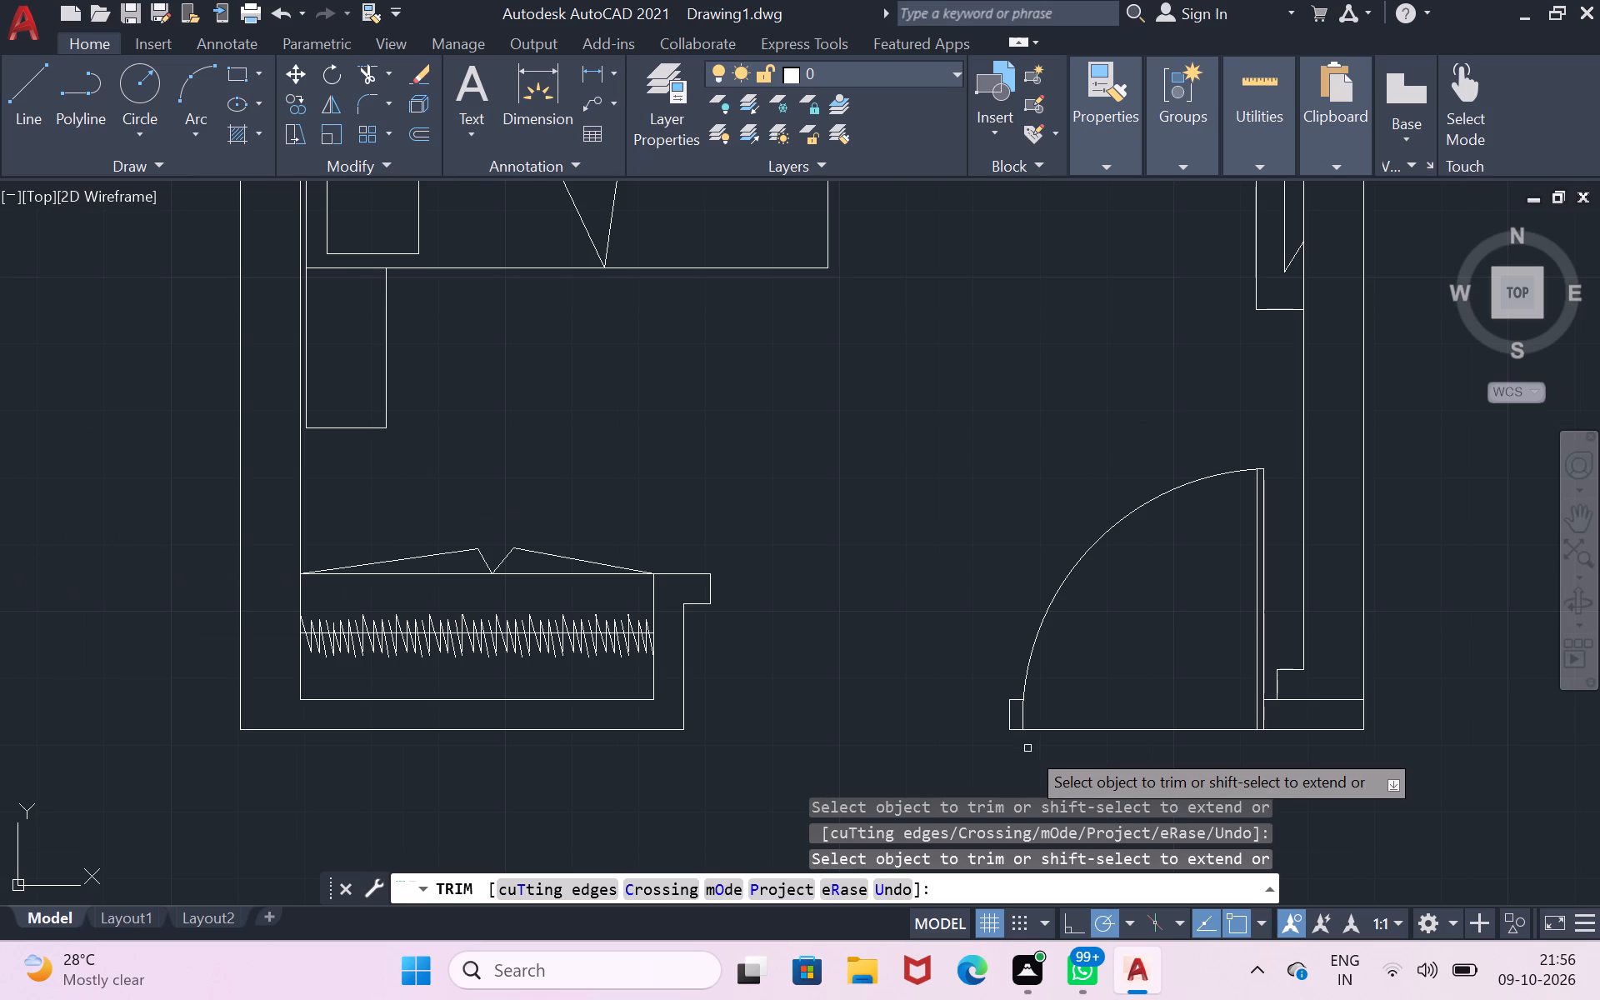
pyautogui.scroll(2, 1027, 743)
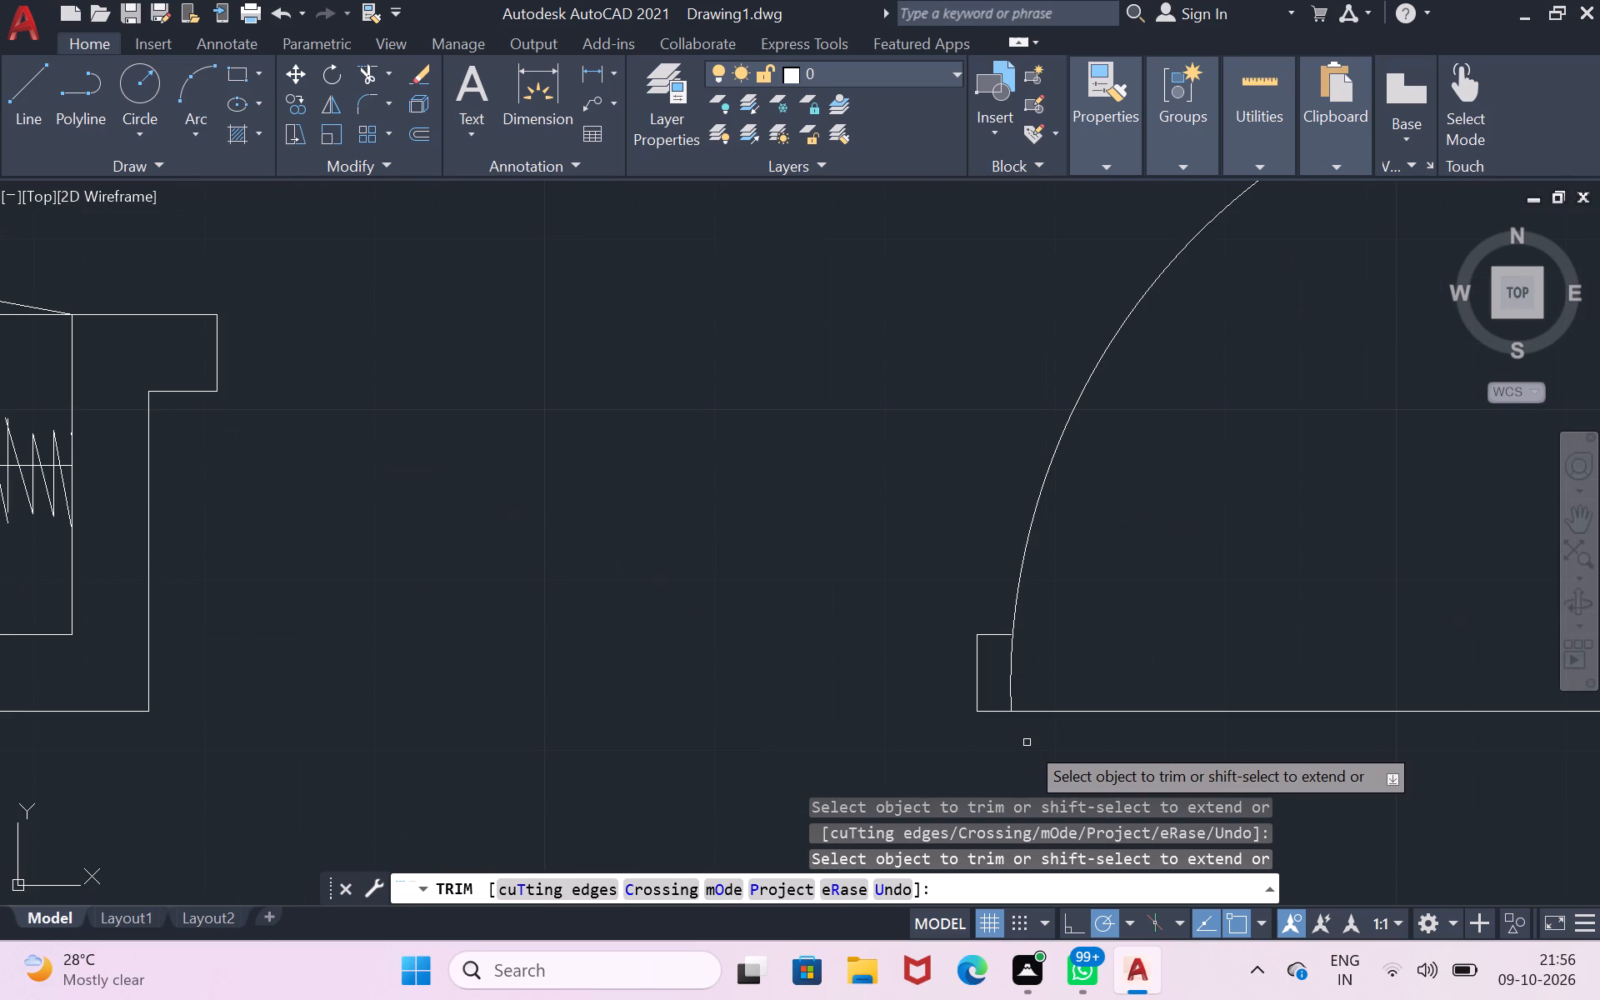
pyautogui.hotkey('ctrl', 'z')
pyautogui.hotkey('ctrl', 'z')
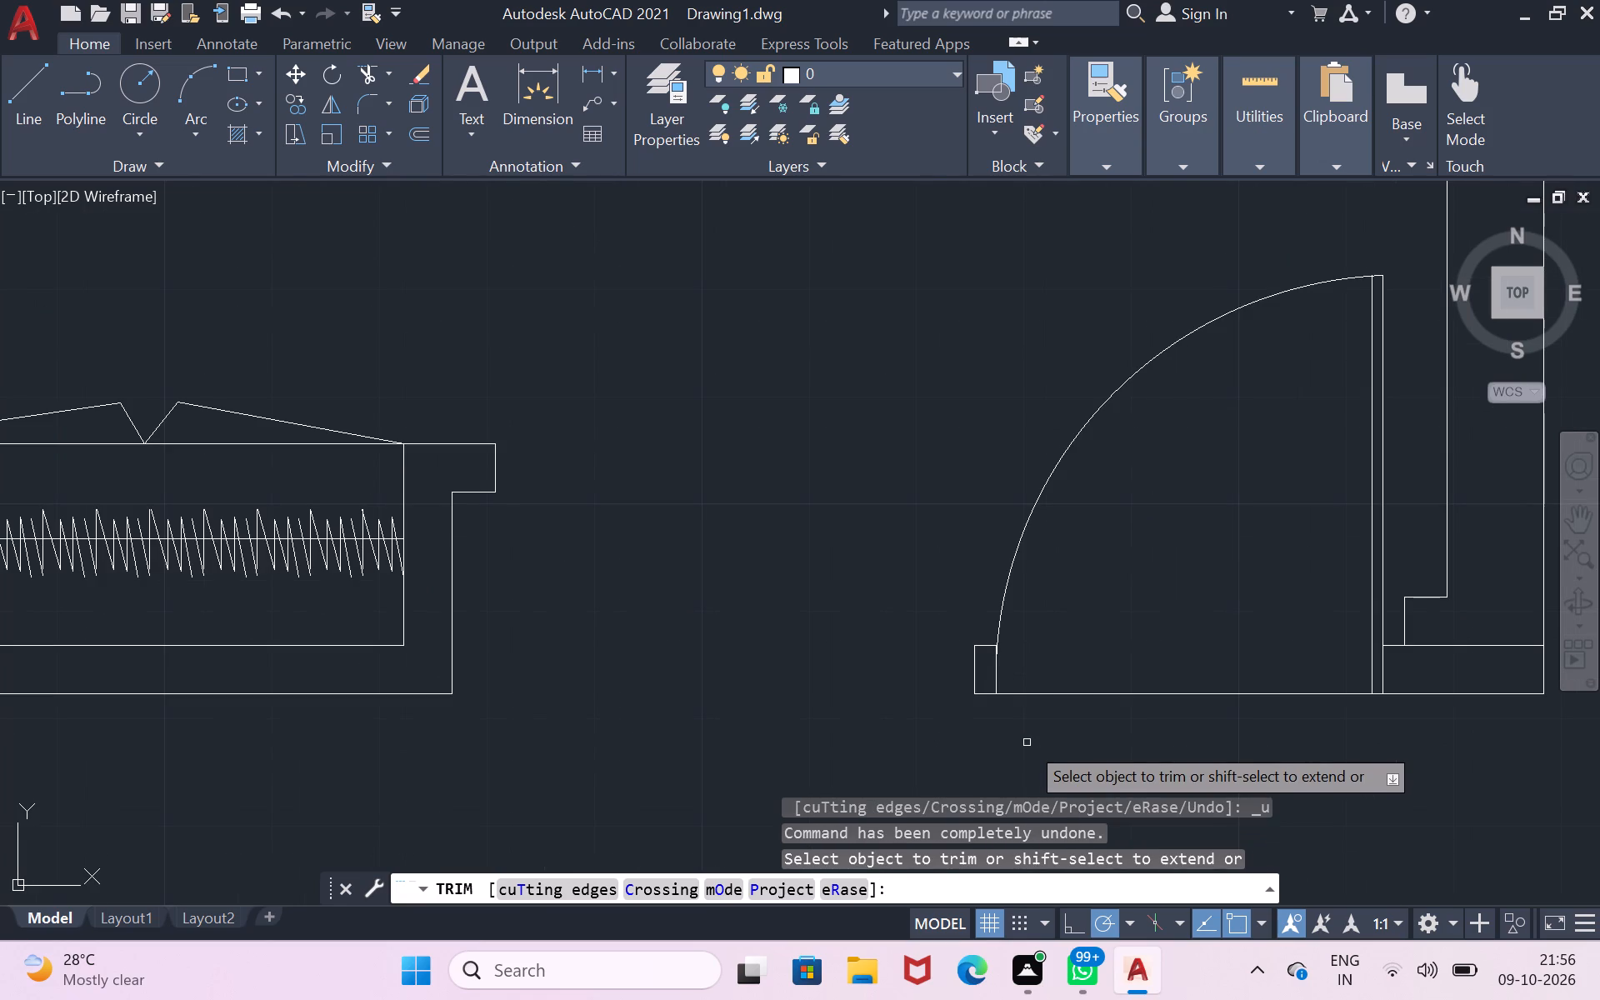
# Trim the lower end of the door arc below where it crosses the jamb's east edge.
pyautogui.scroll(3, 1003, 650)
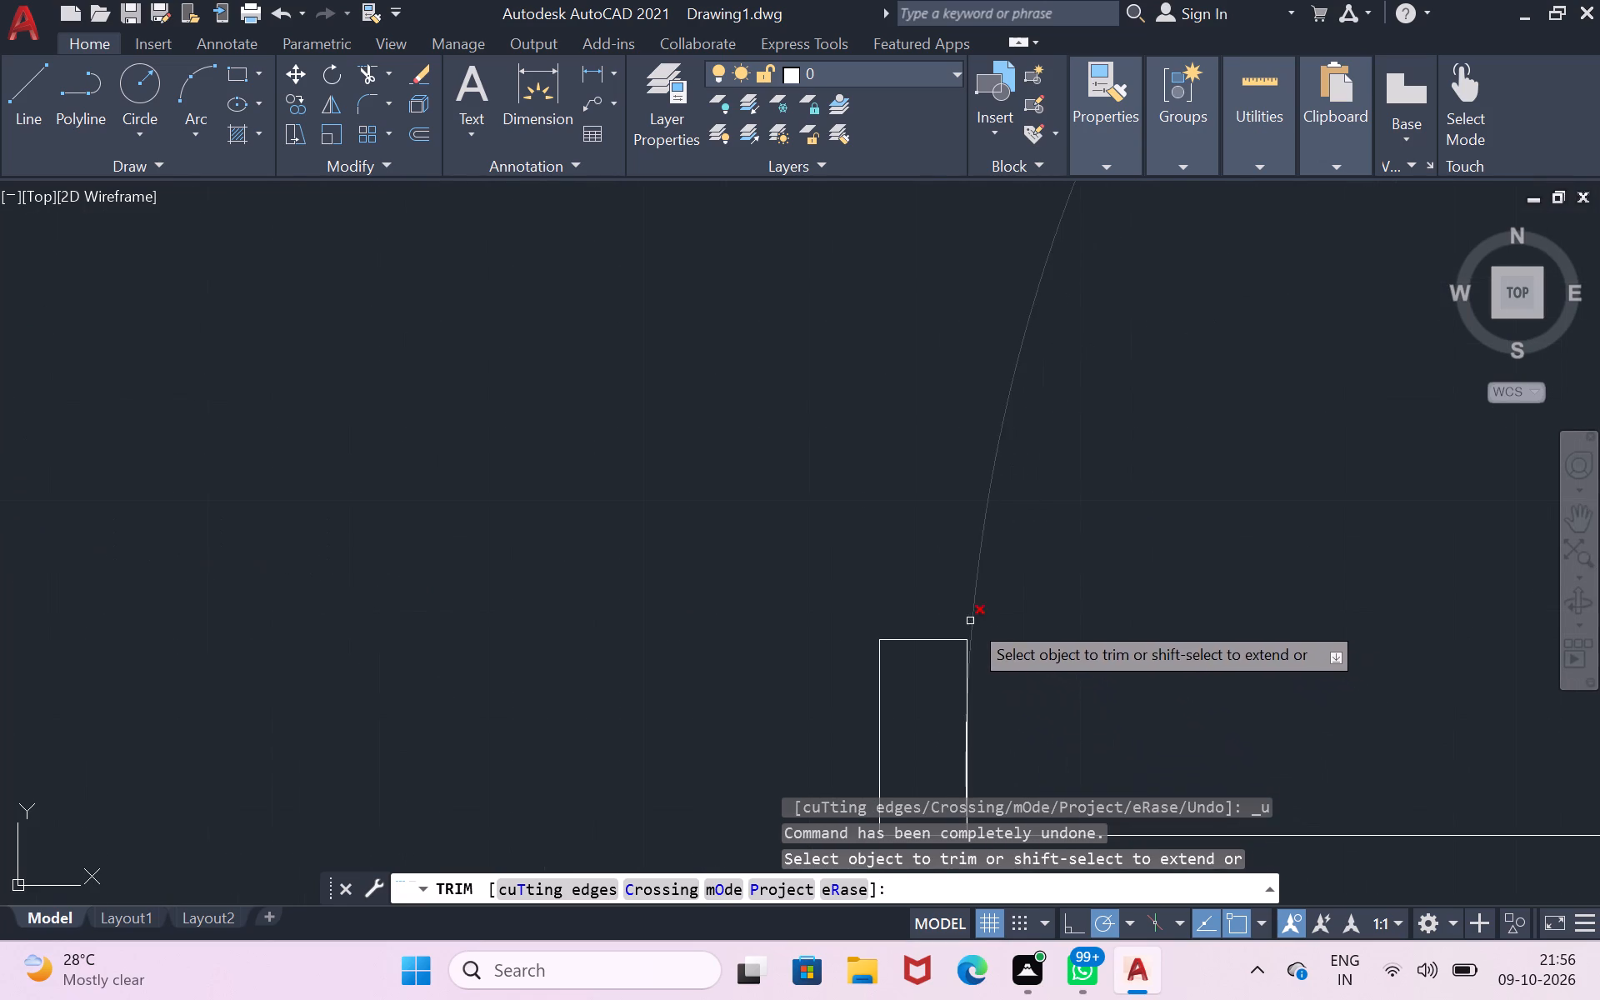
pyautogui.scroll(3, 965, 784)
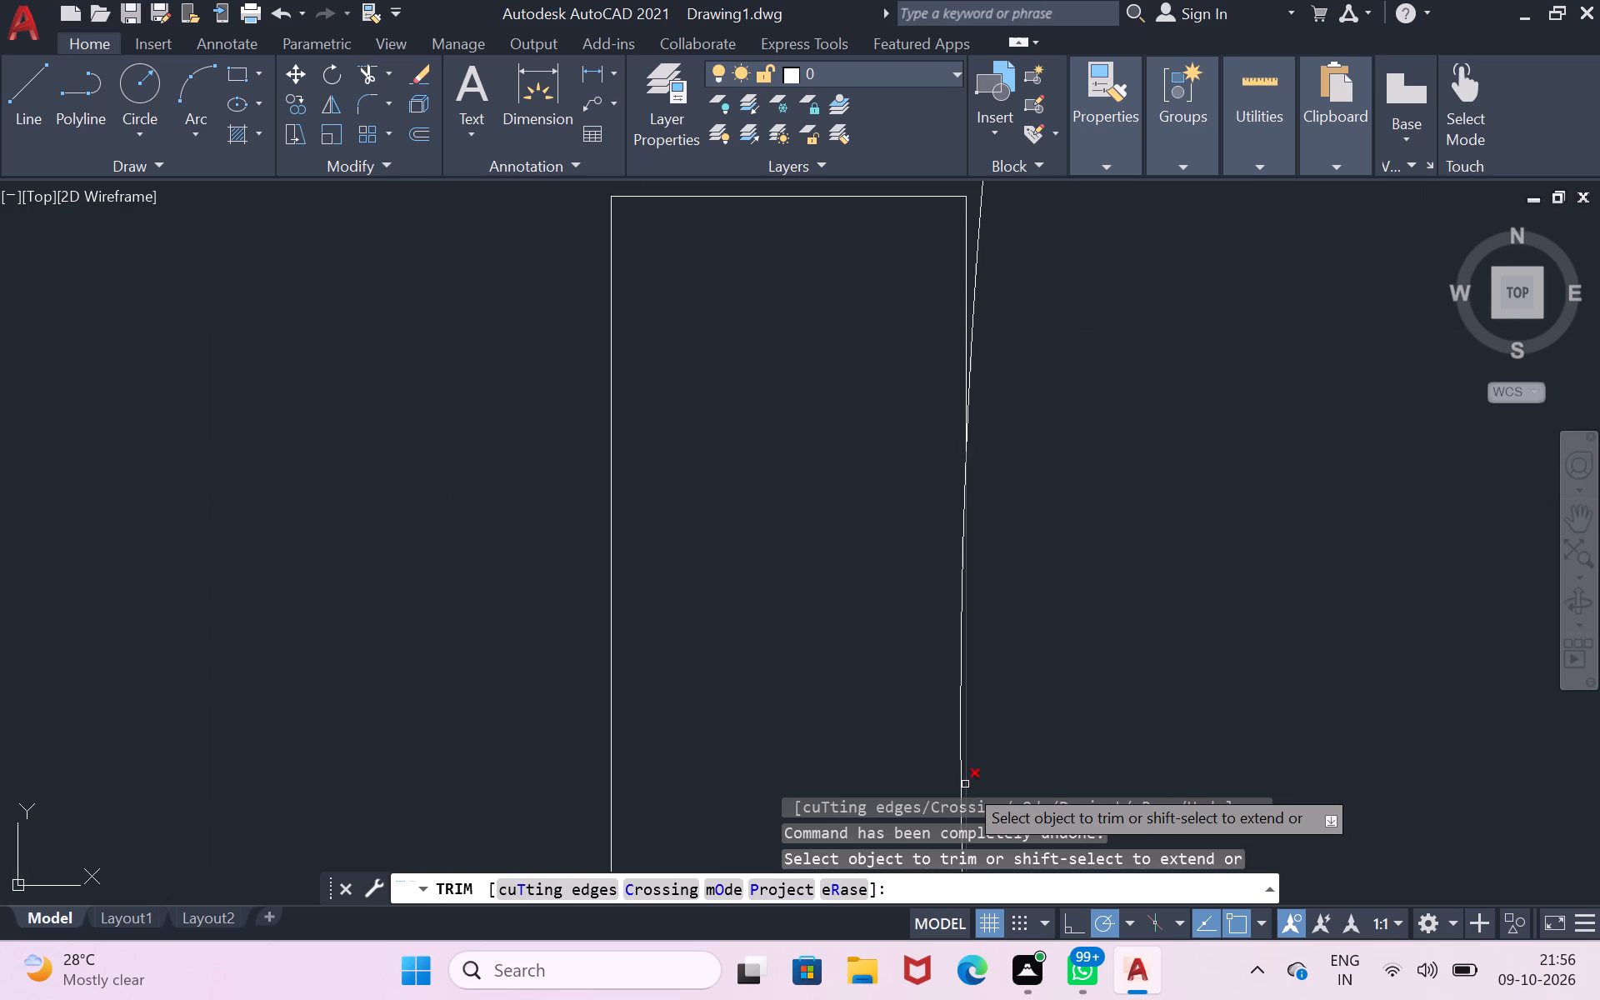
pyautogui.click(959, 718)
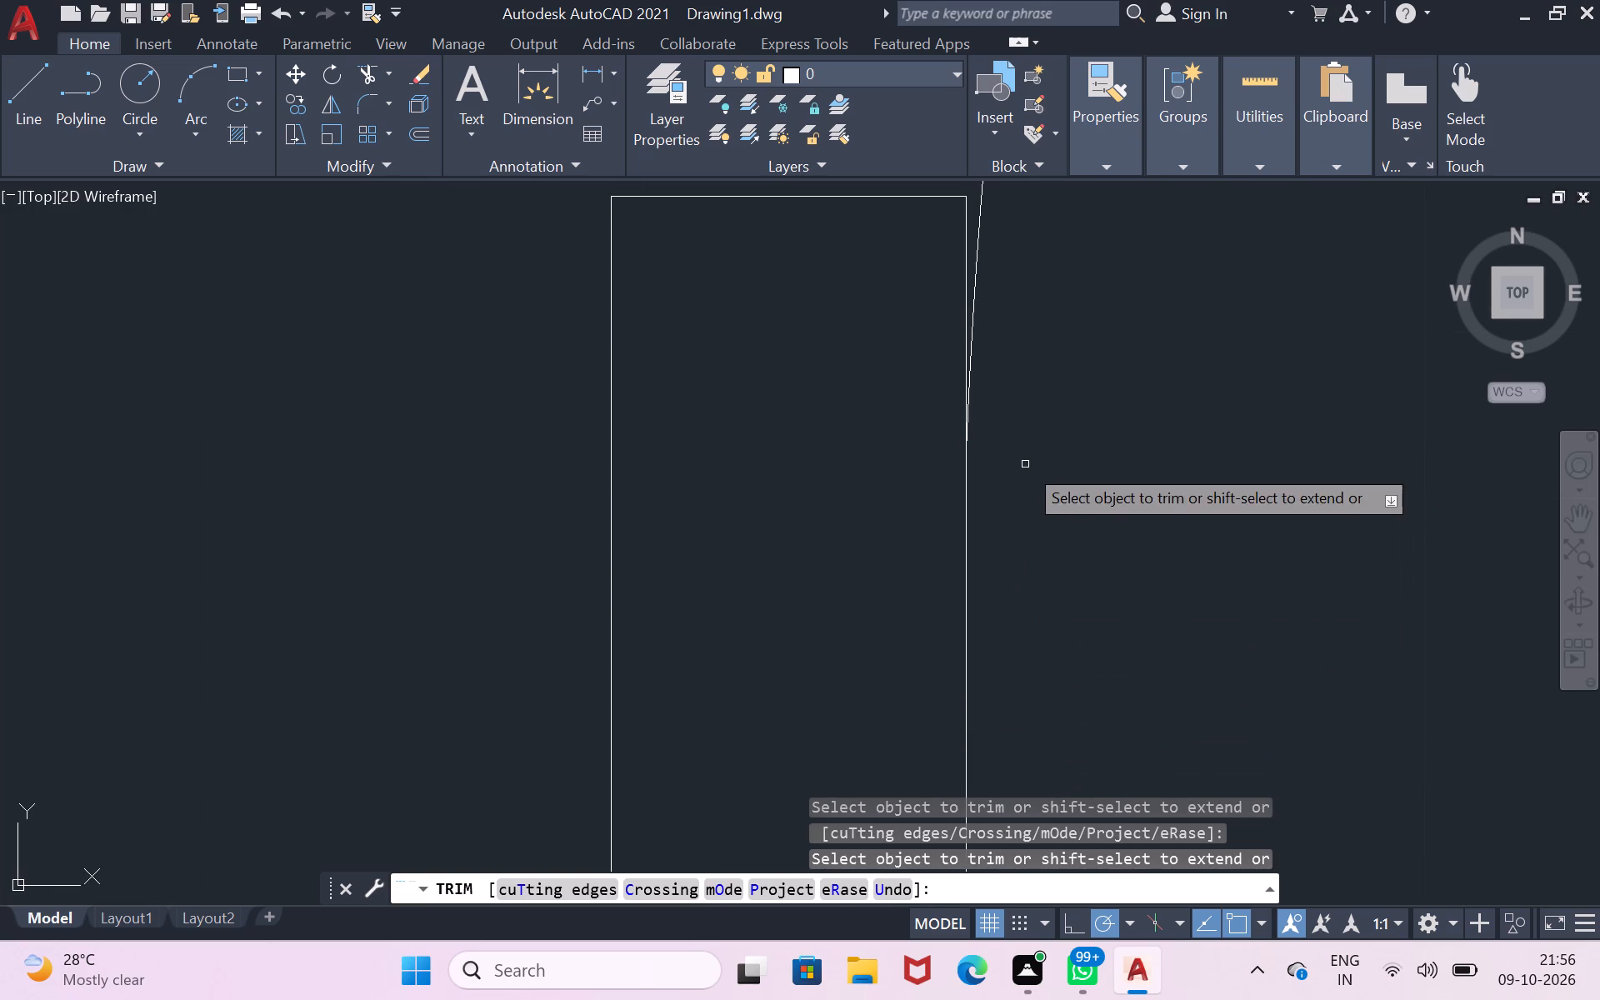
pyautogui.scroll(-3, 1054, 427)
pyautogui.scroll(-1, 1098, 520)
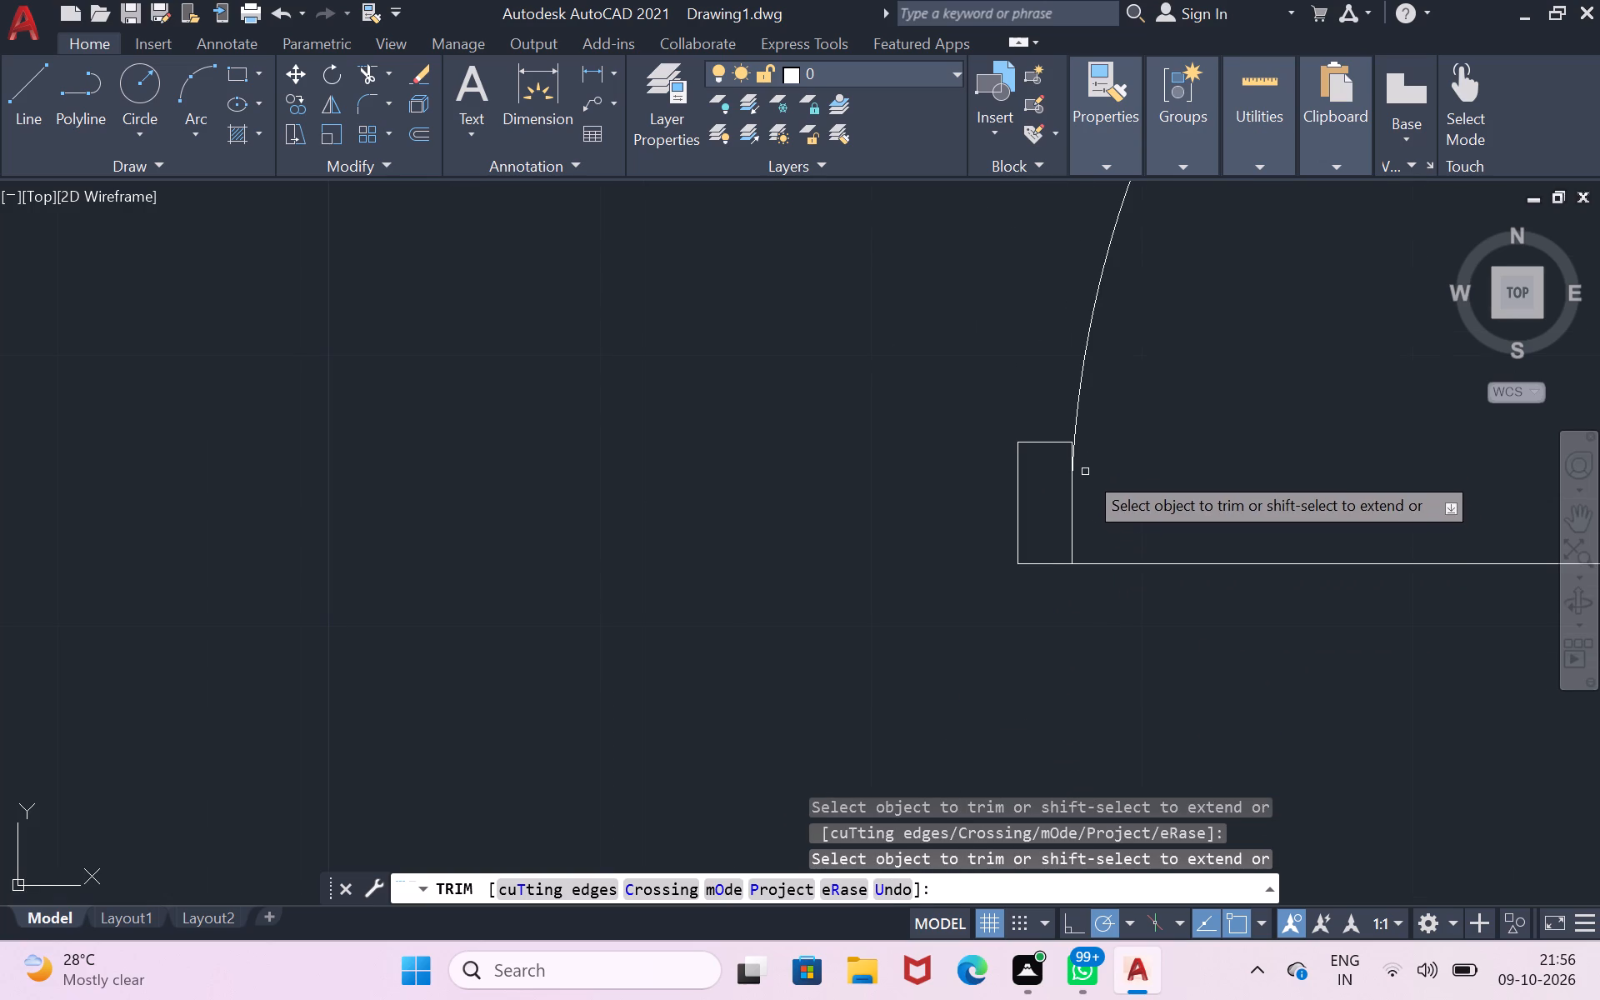
pyautogui.scroll(2, 1072, 457)
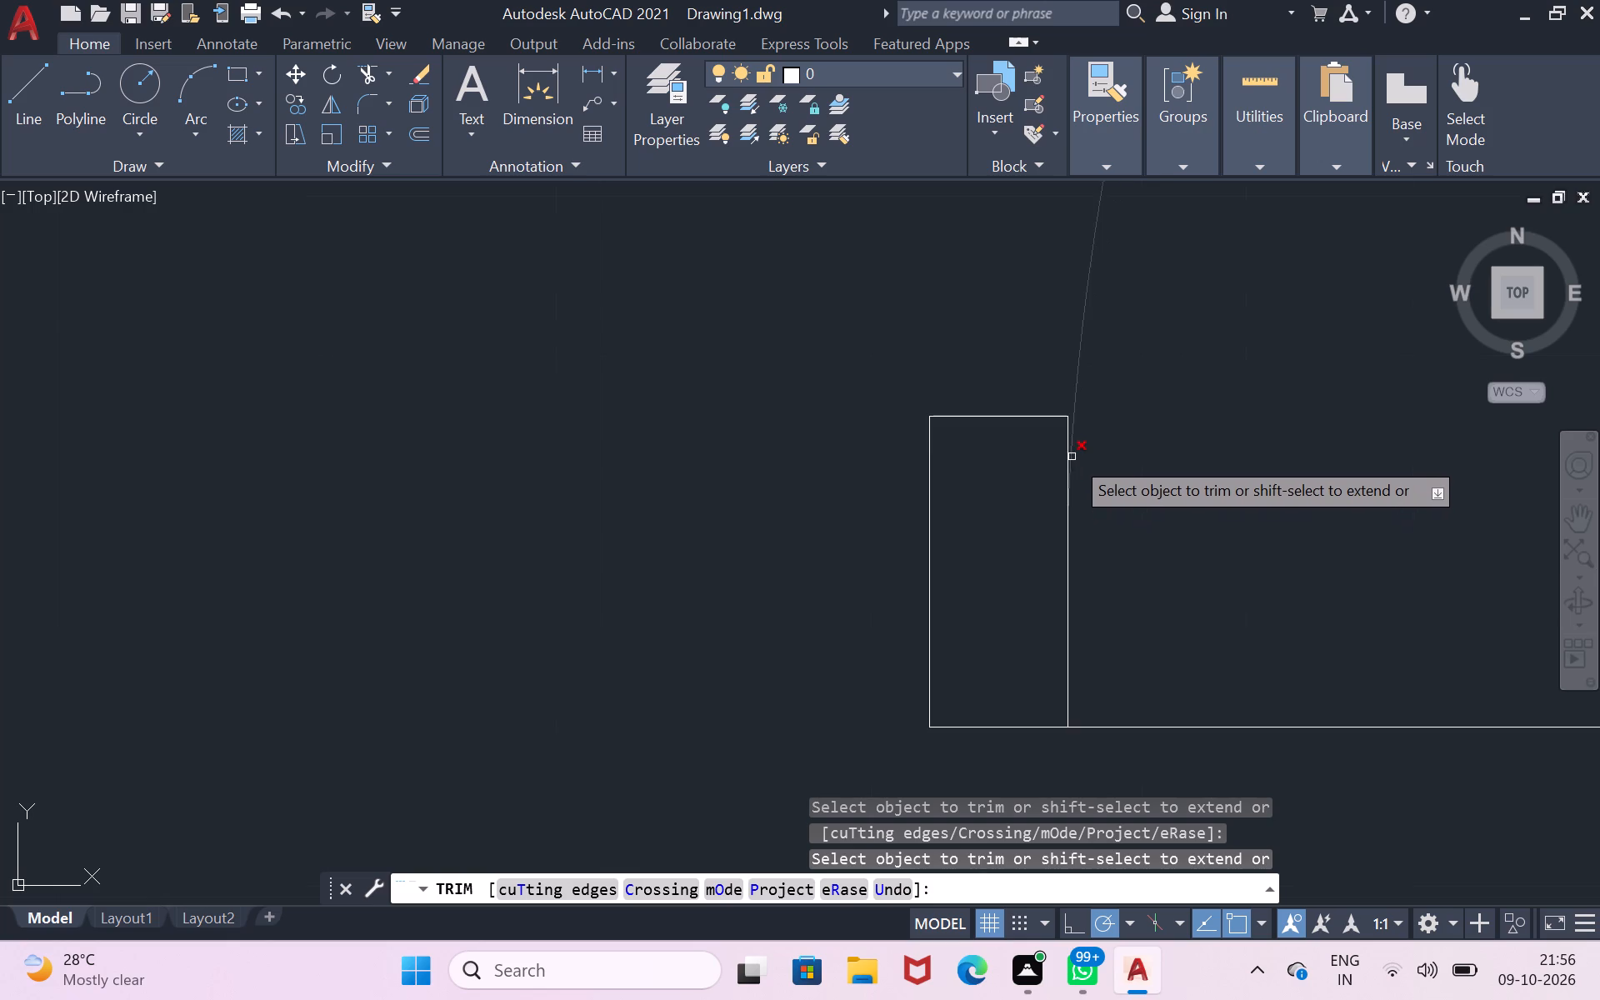
pyautogui.scroll(1, 1072, 457)
pyautogui.scroll(-7, 1072, 462)
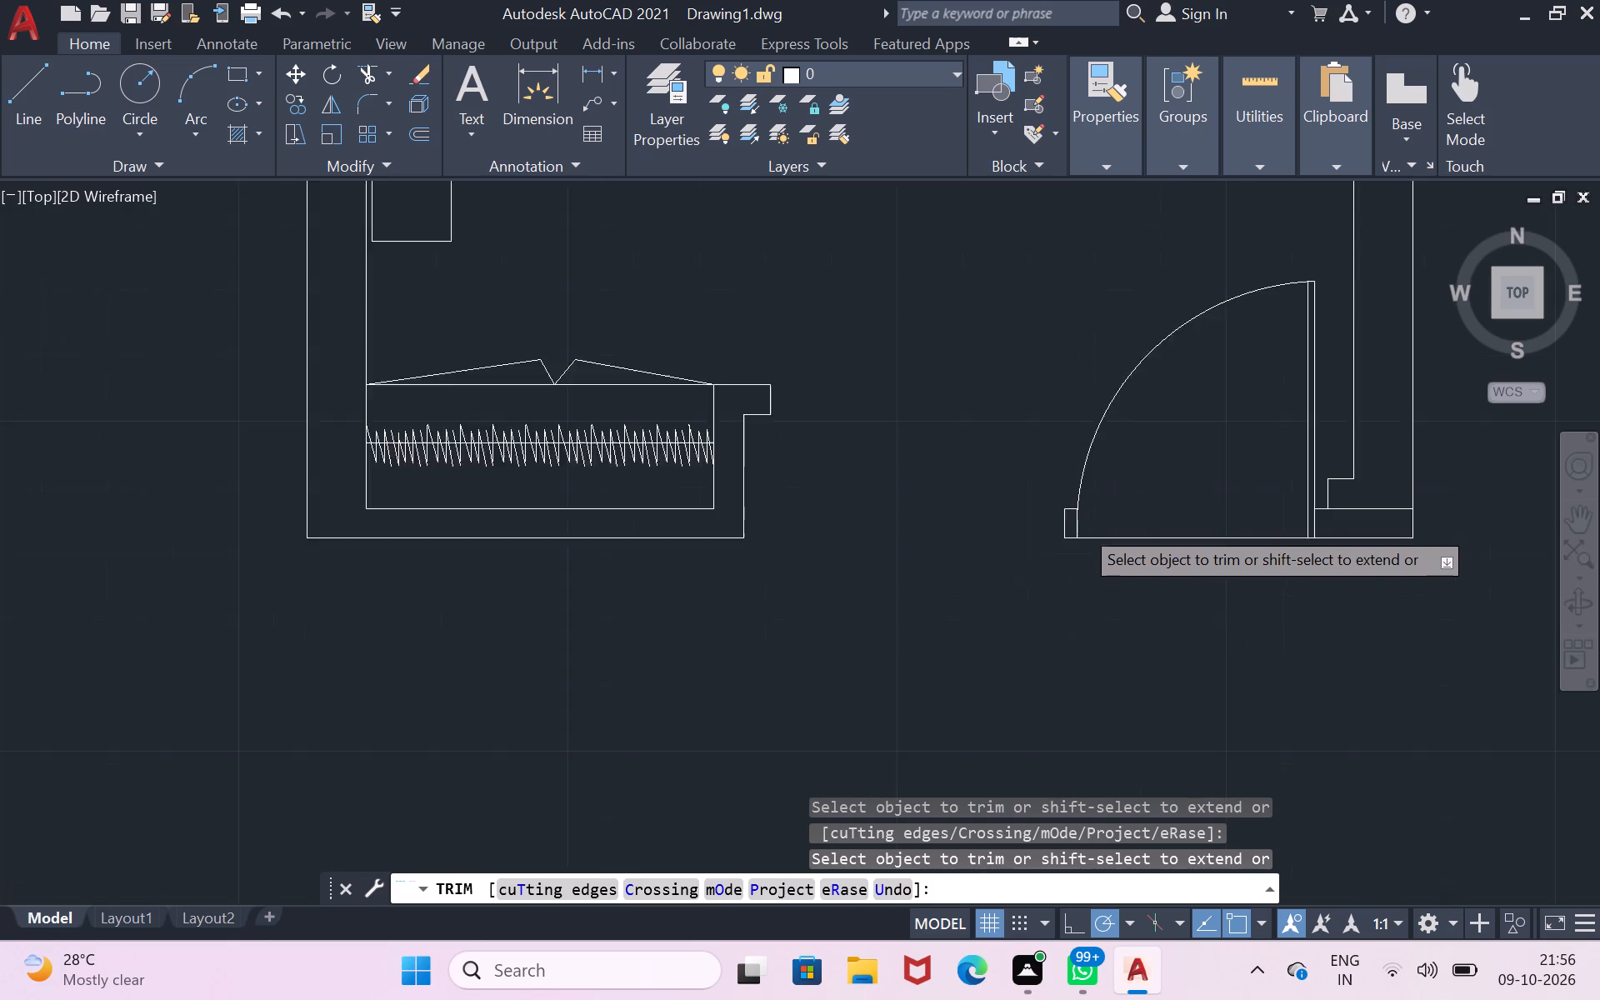
pyautogui.scroll(3, 1085, 567)
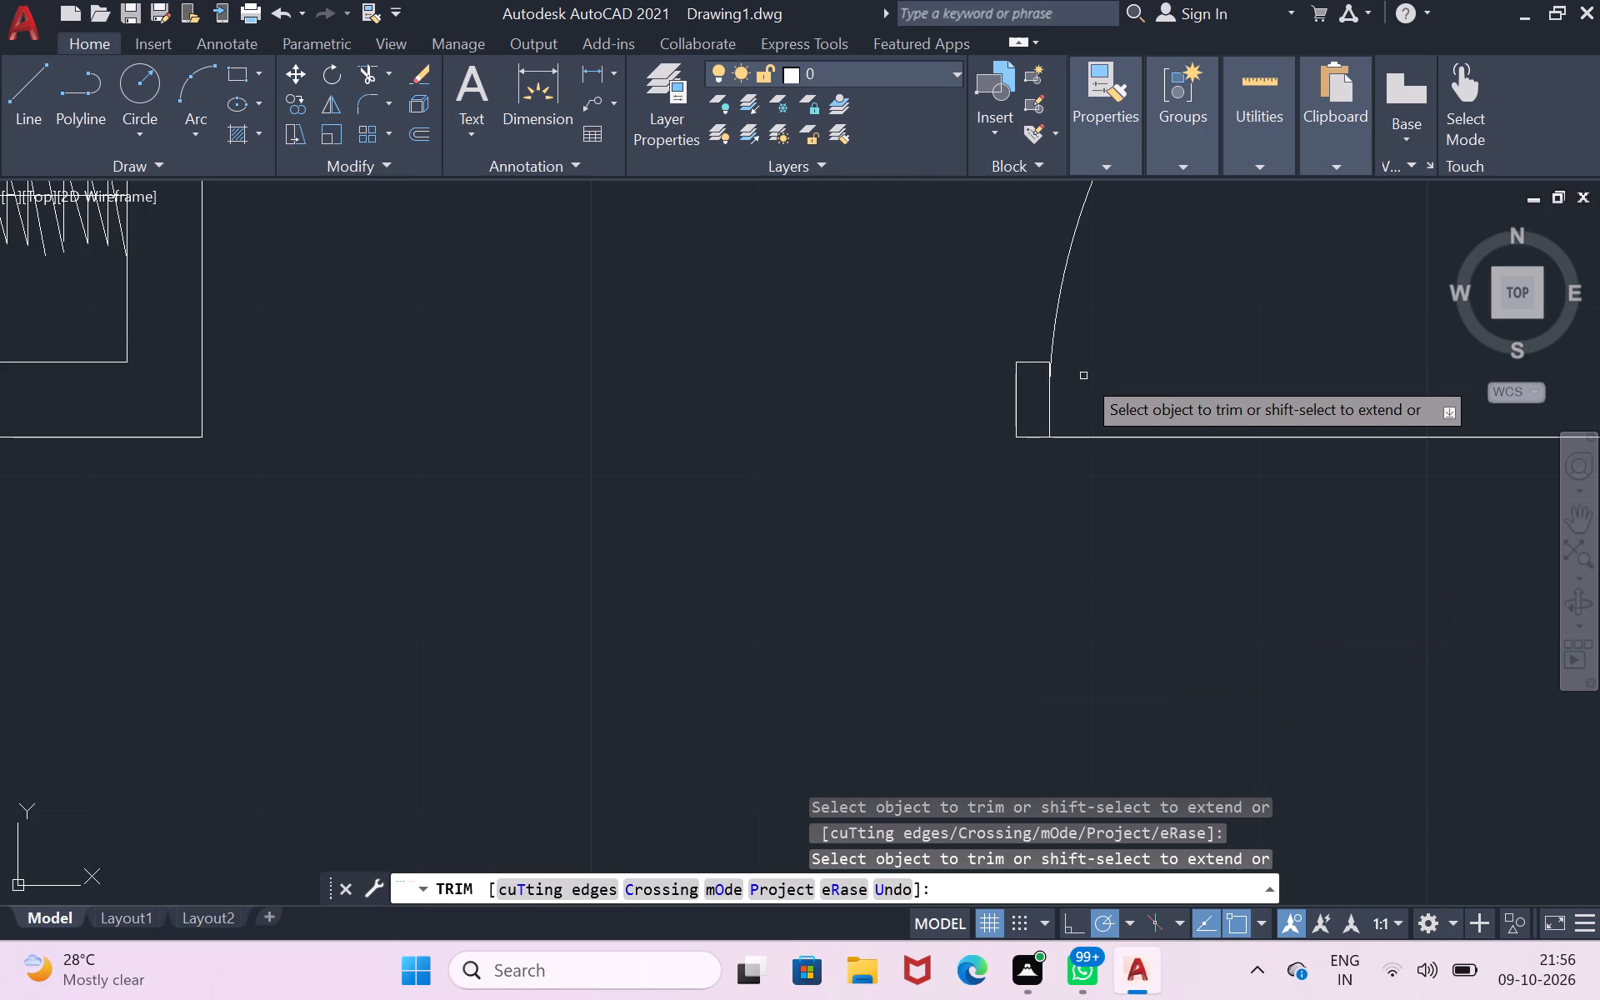
pyautogui.press('Return')
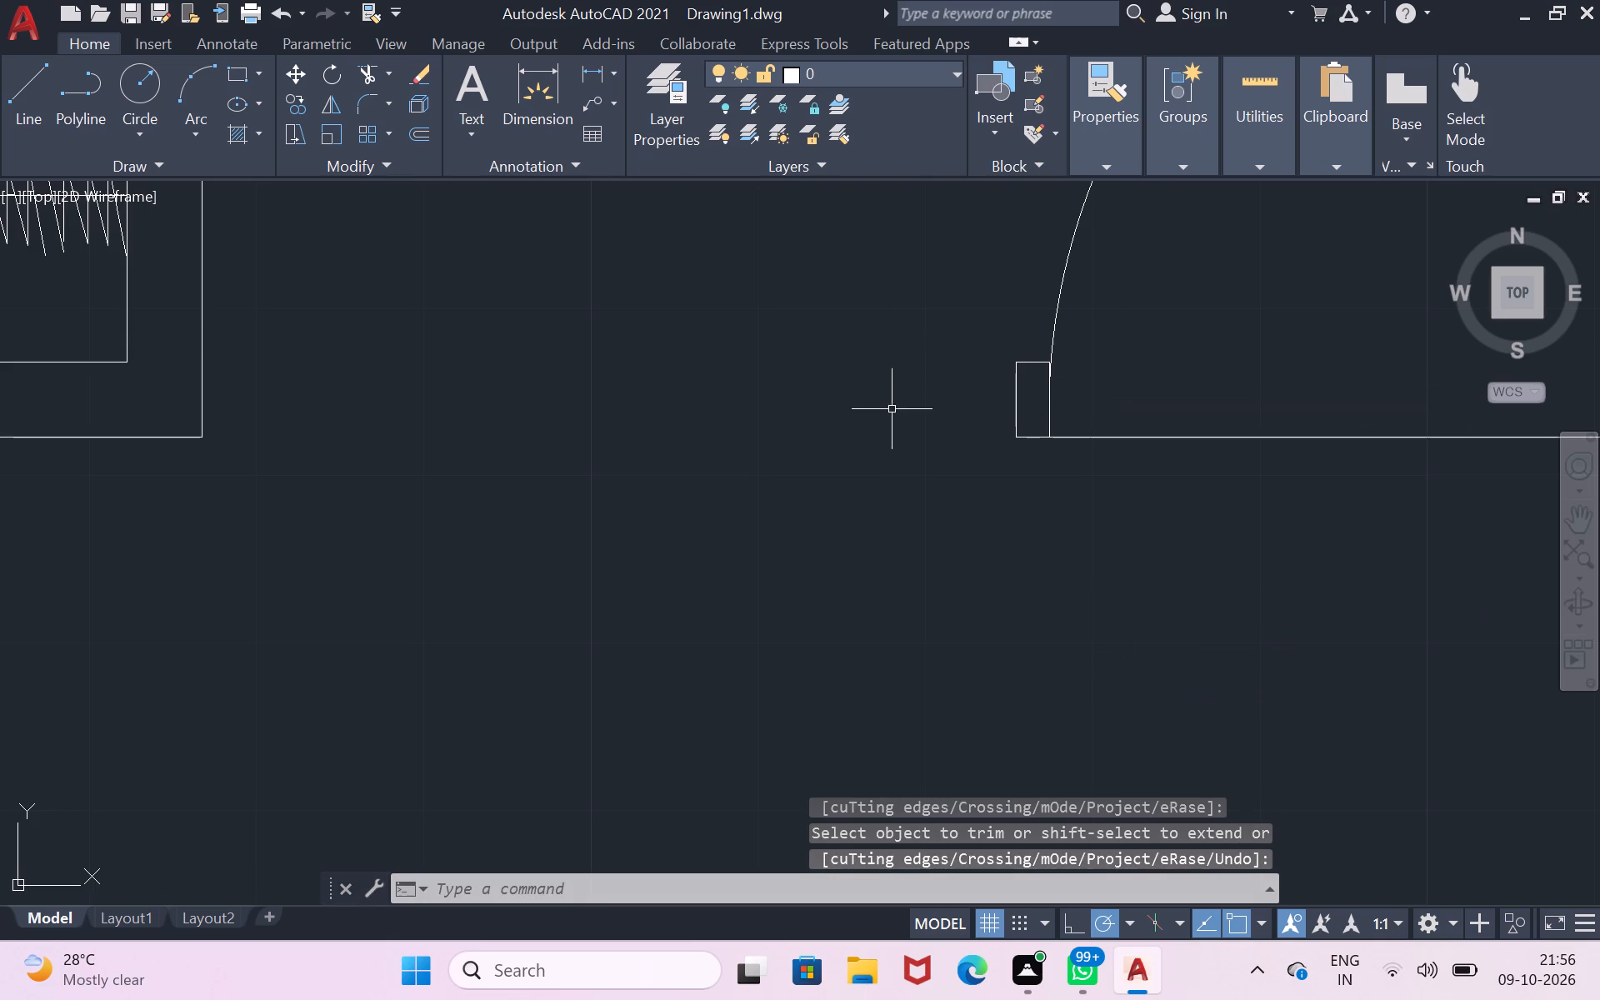
# Draw a horizontal line east from the northeast corner of the wall stub beside the wardrobe, ending just short of the door arc.
pyautogui.scroll(-2, 917, 451)
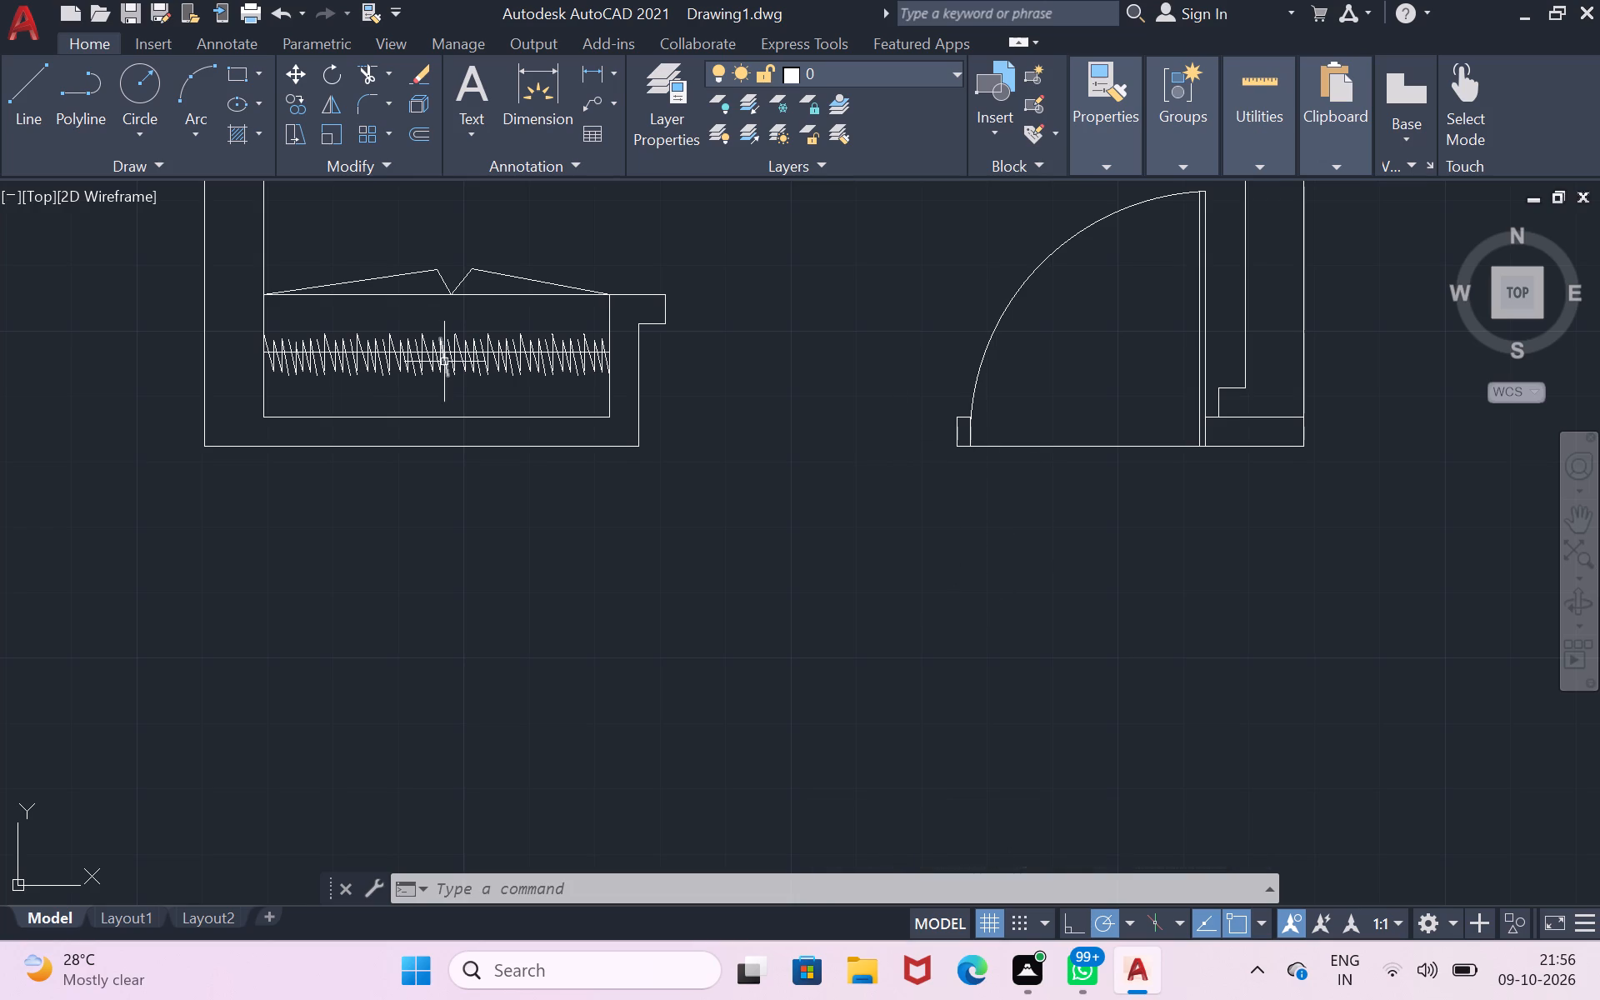
pyautogui.scroll(-1, 397, 384)
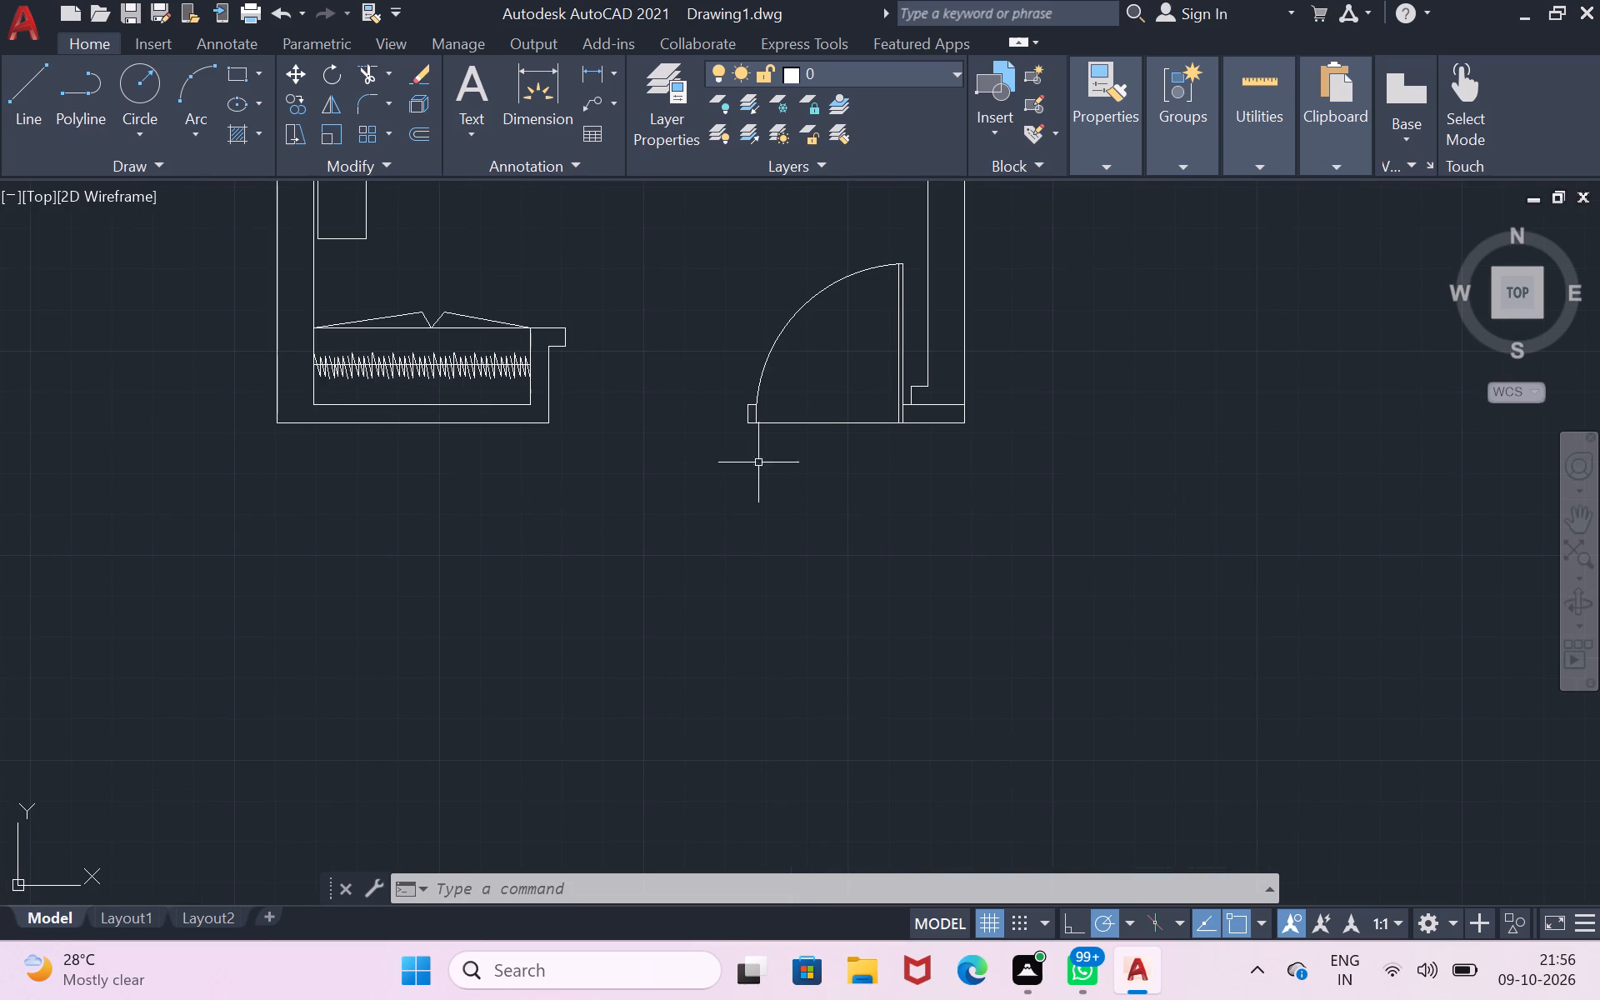
pyautogui.scroll(2, 752, 398)
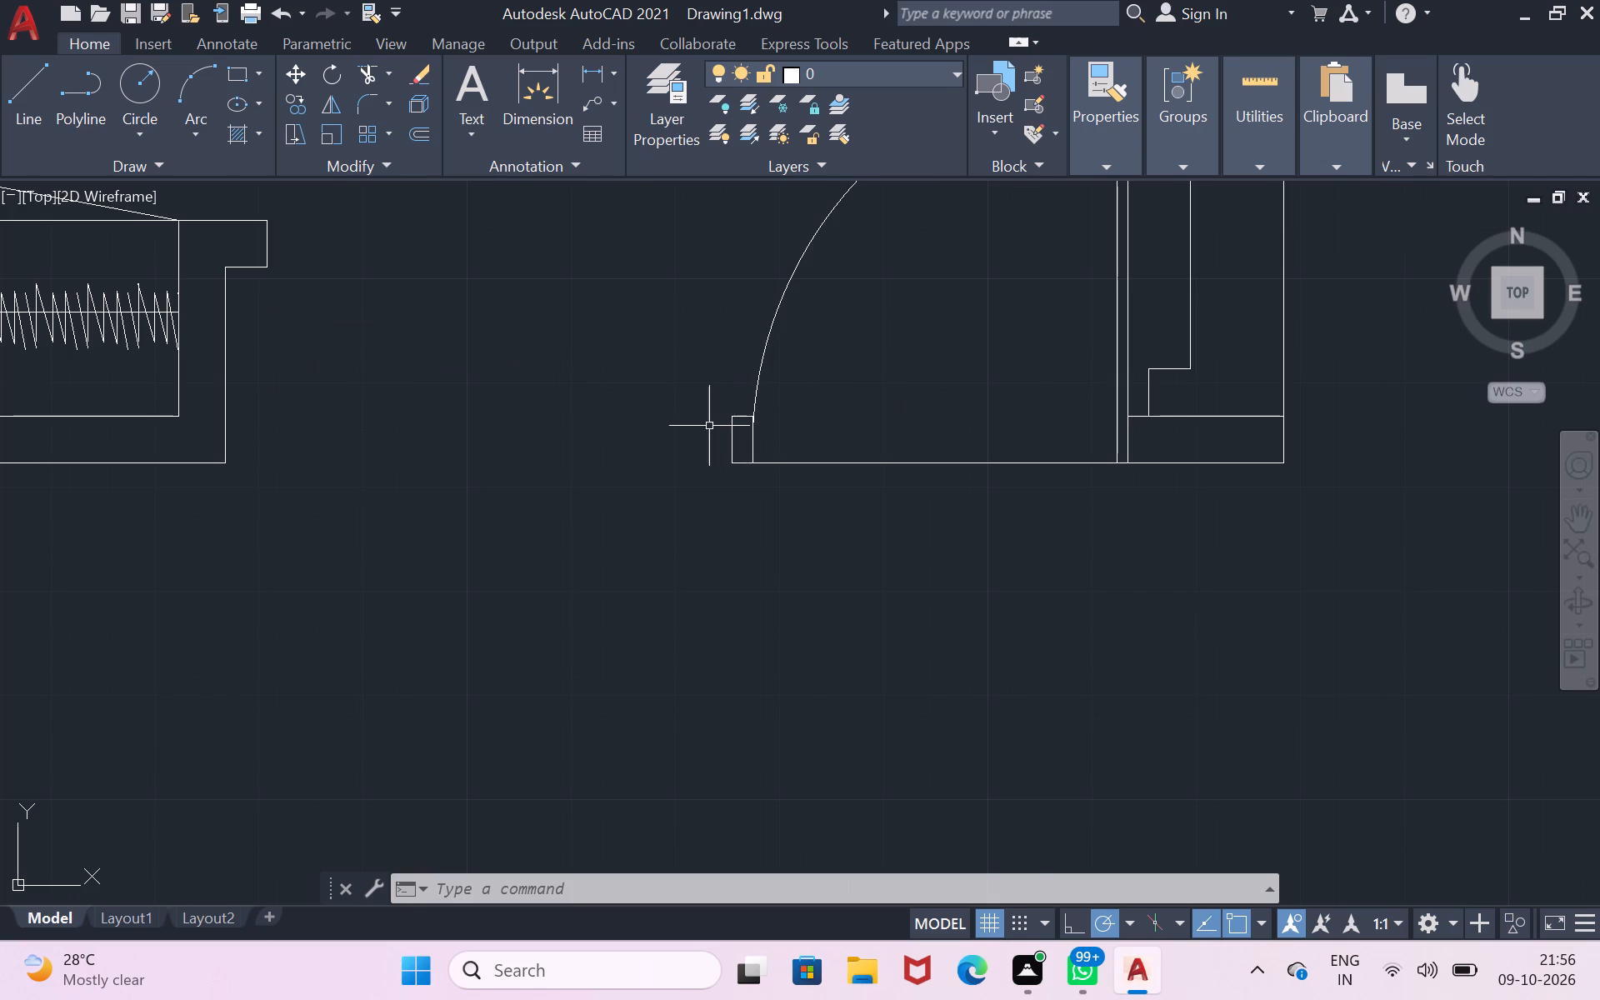
pyautogui.scroll(-1, 557, 320)
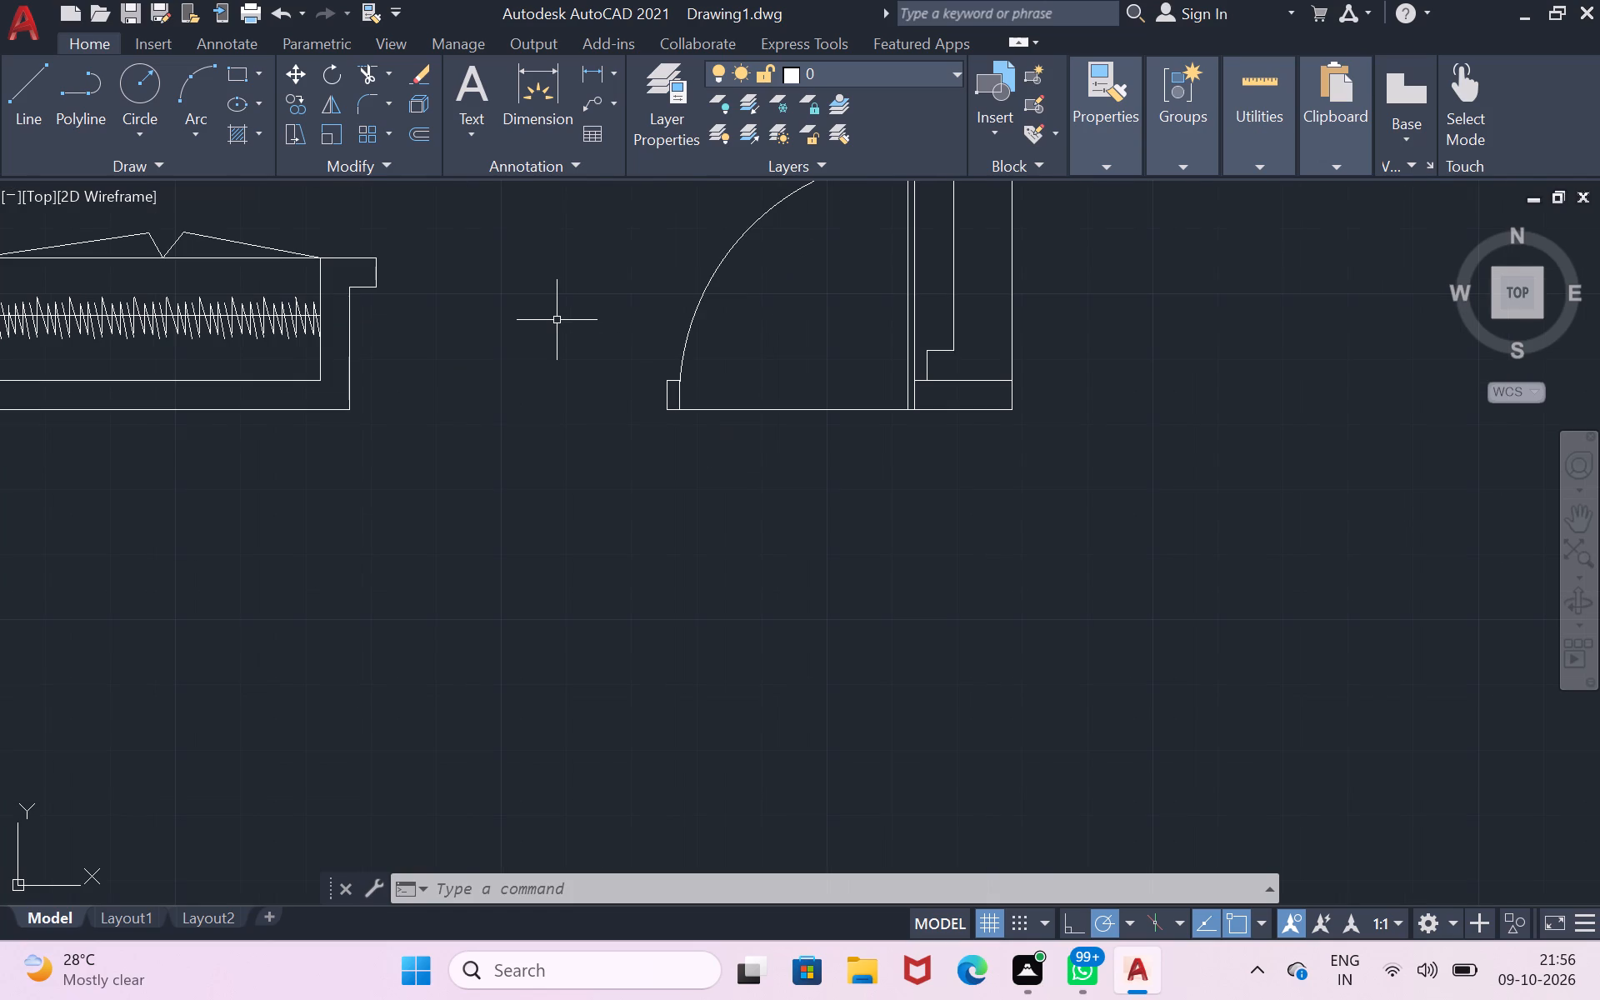
pyautogui.click(22, 87)
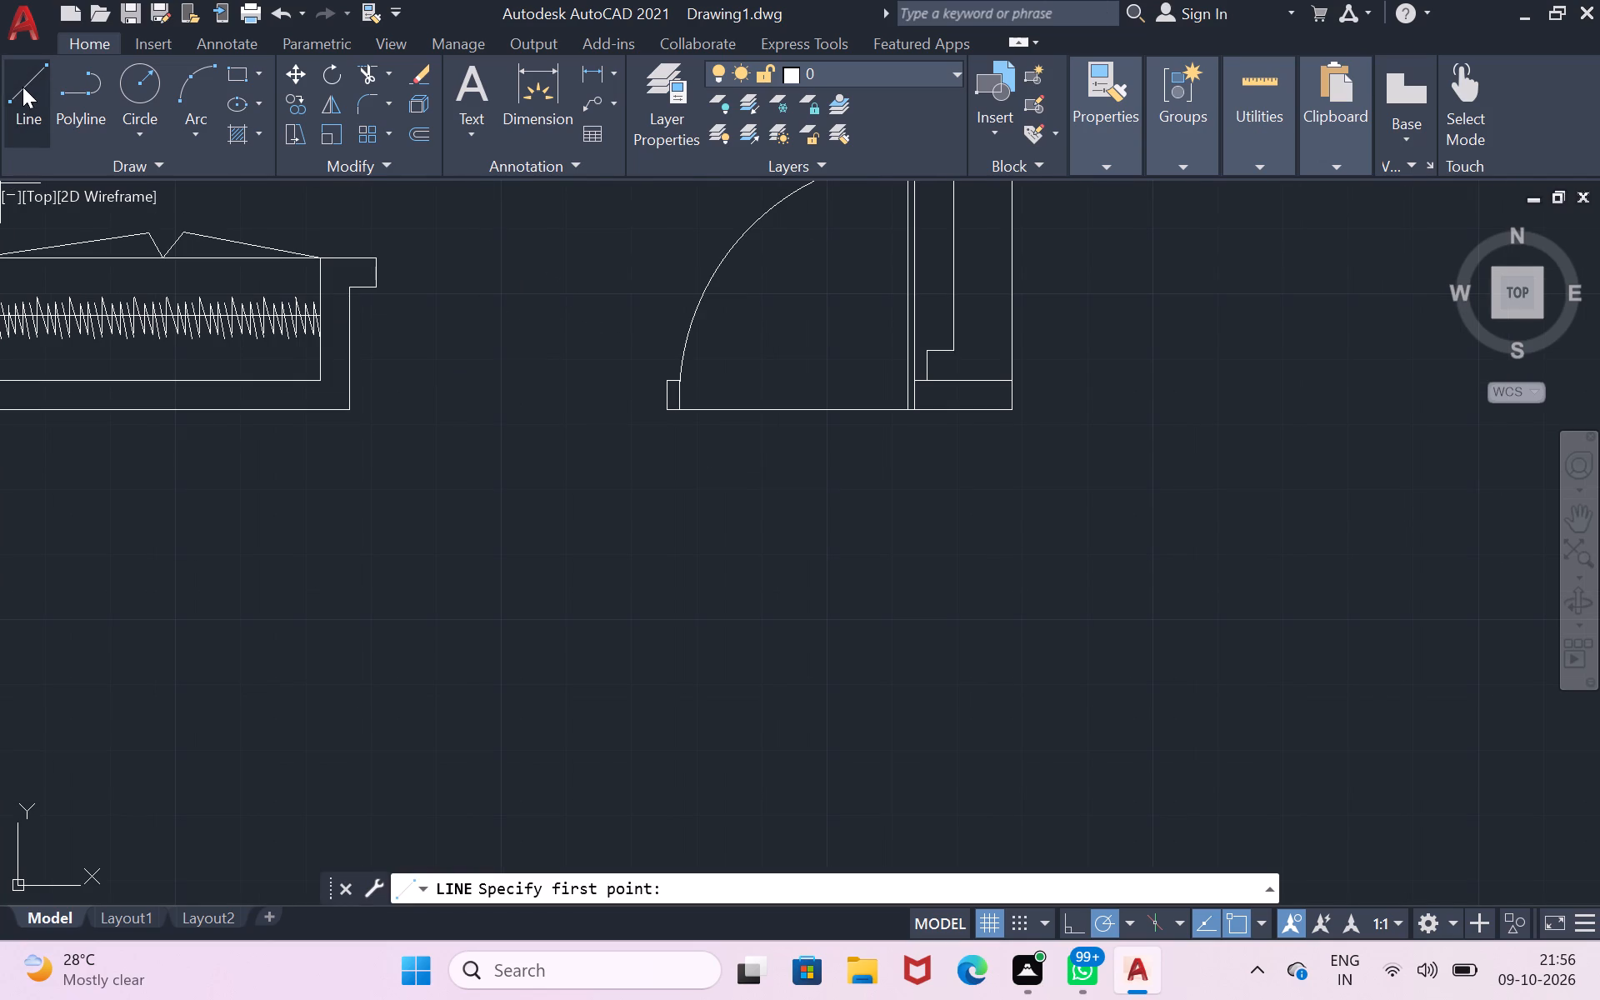
pyautogui.click(22, 87)
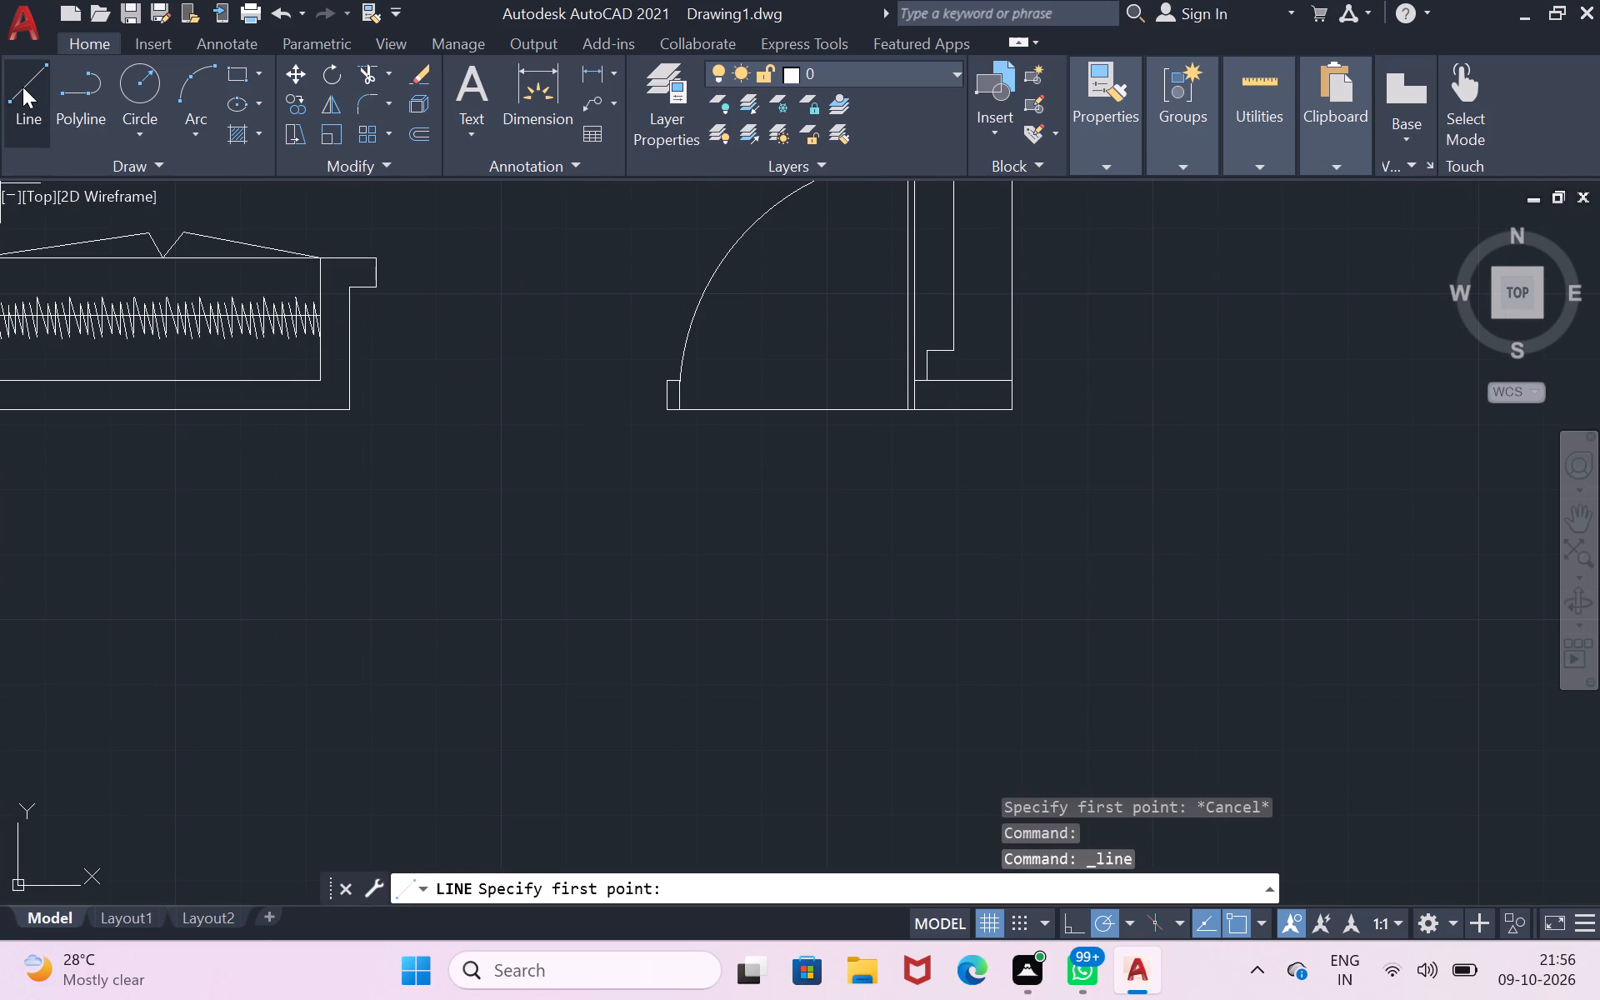
pyautogui.click(377, 256)
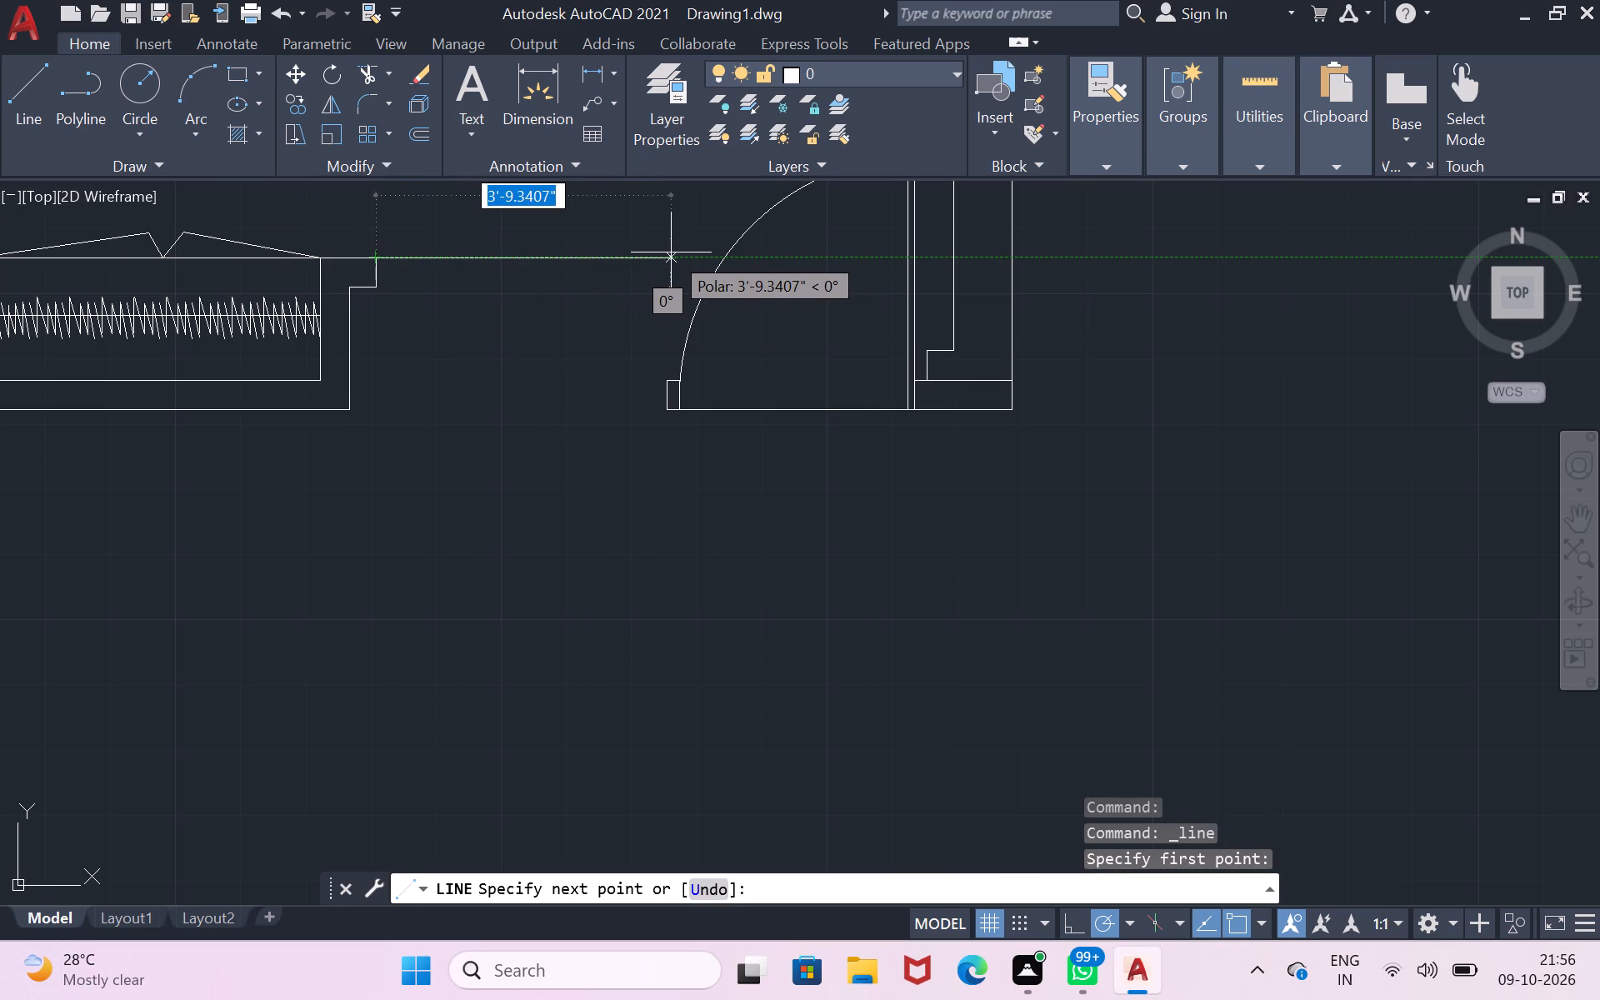
pyautogui.click(671, 252)
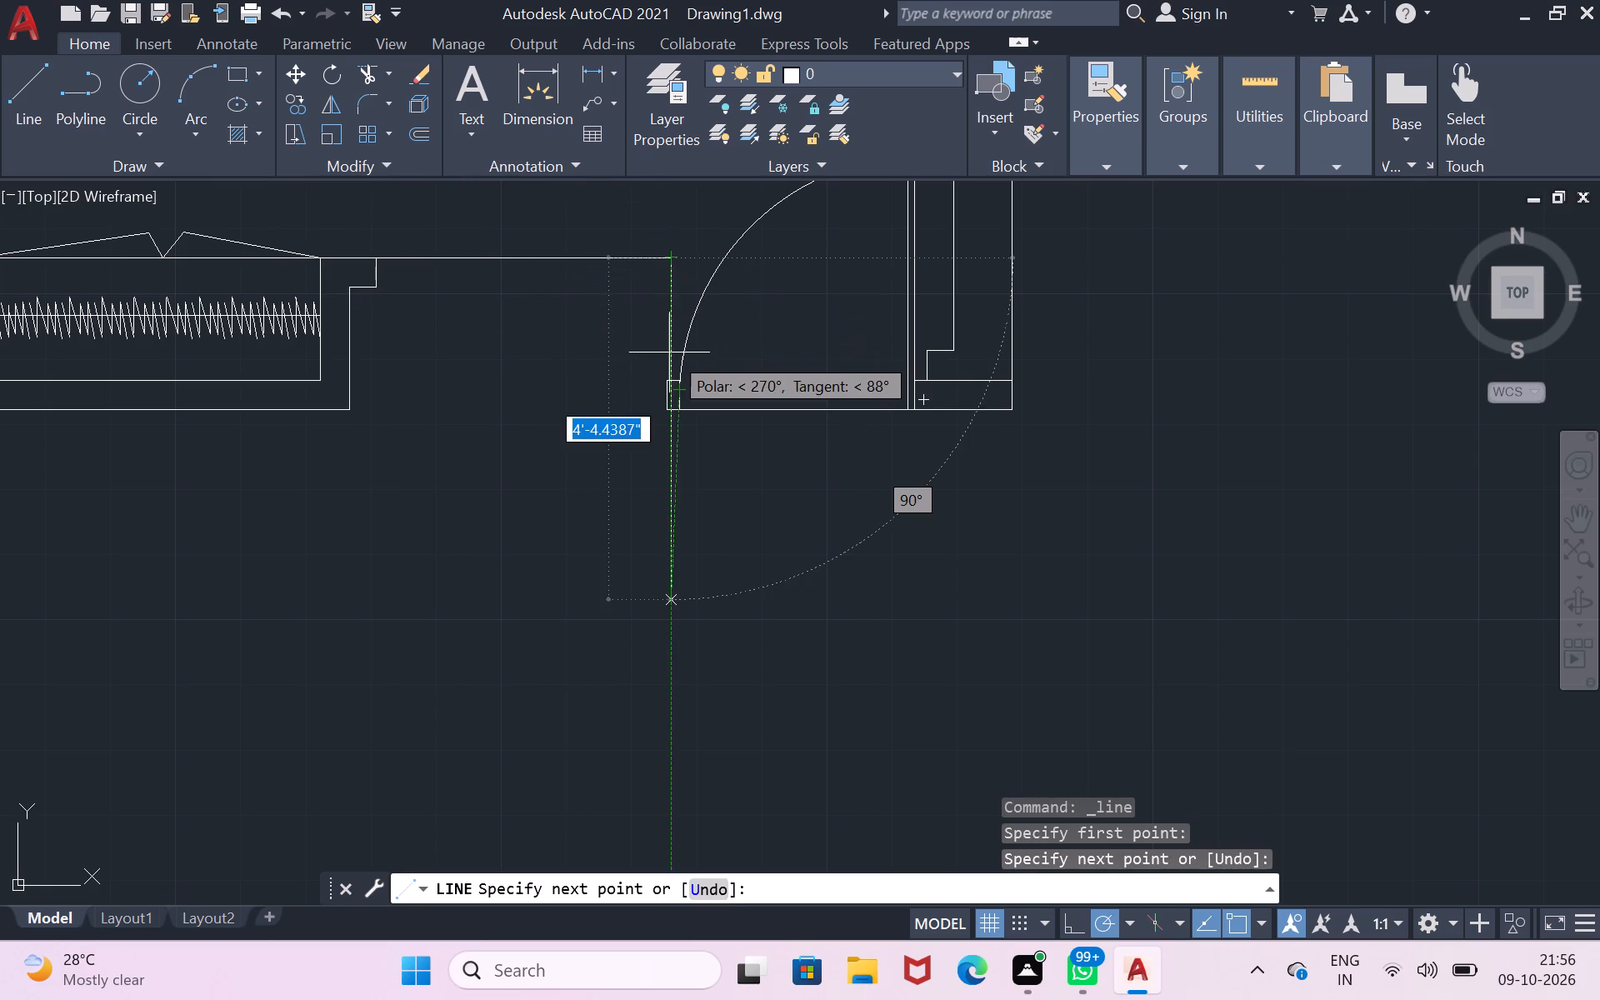
pyautogui.click(708, 252)
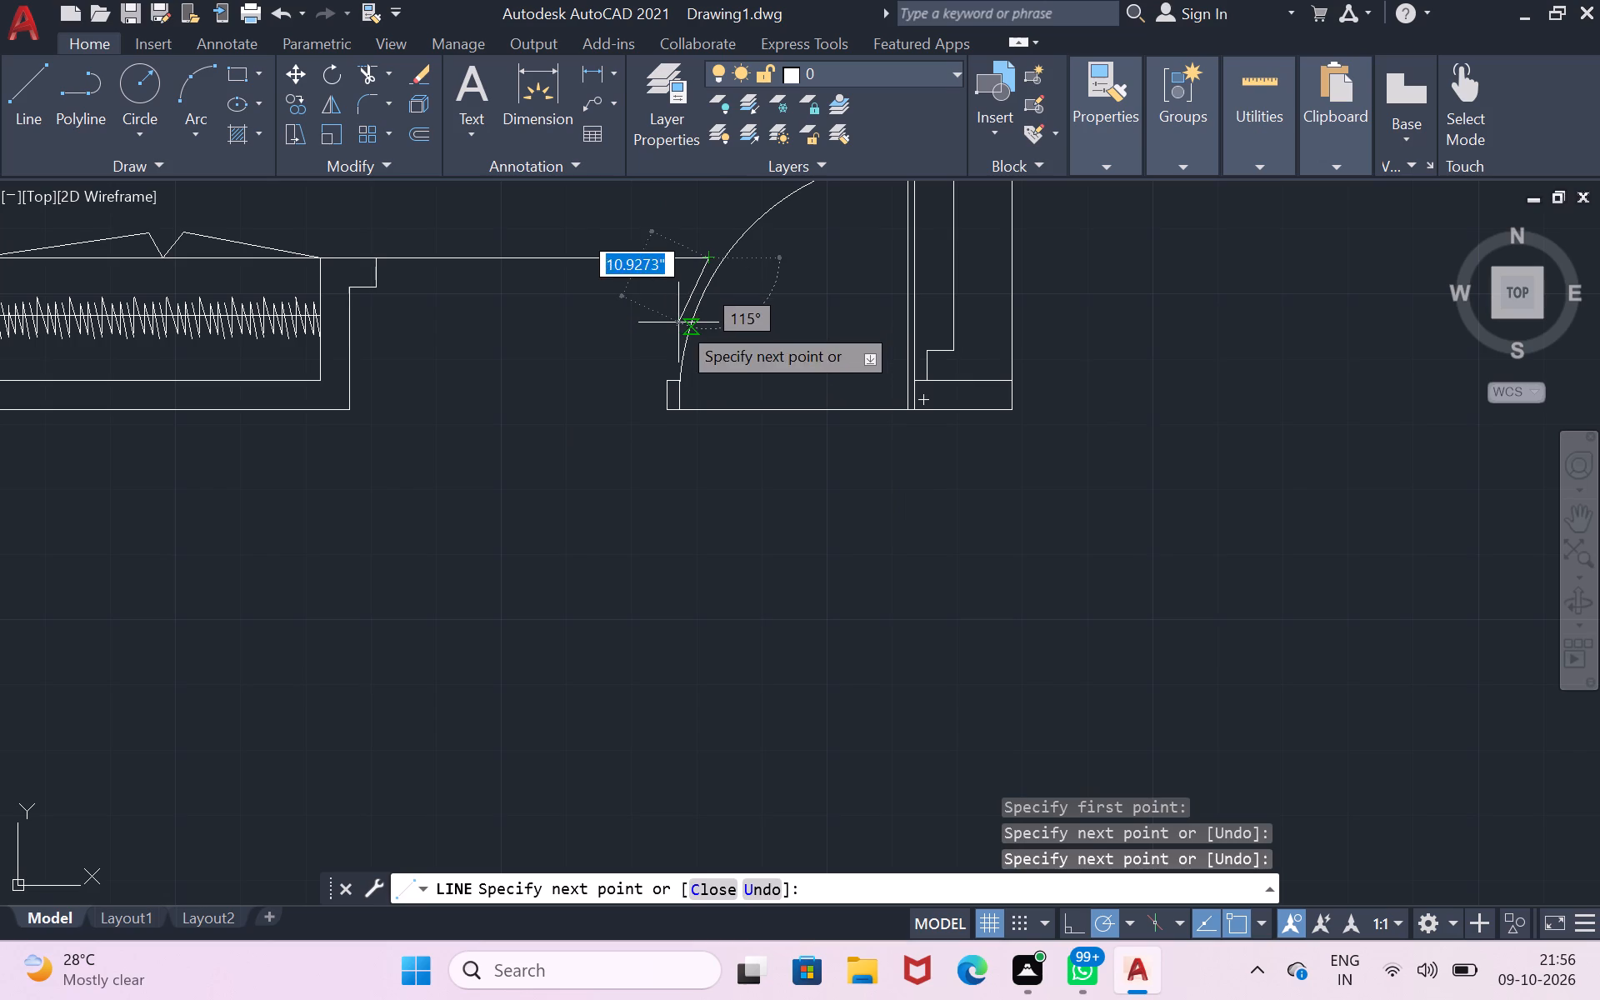
pyautogui.press('Escape')
# Draw a vertical line from the west door jamb's southwest corner north to the new horizontal wall line.
pyautogui.click(12, 104)
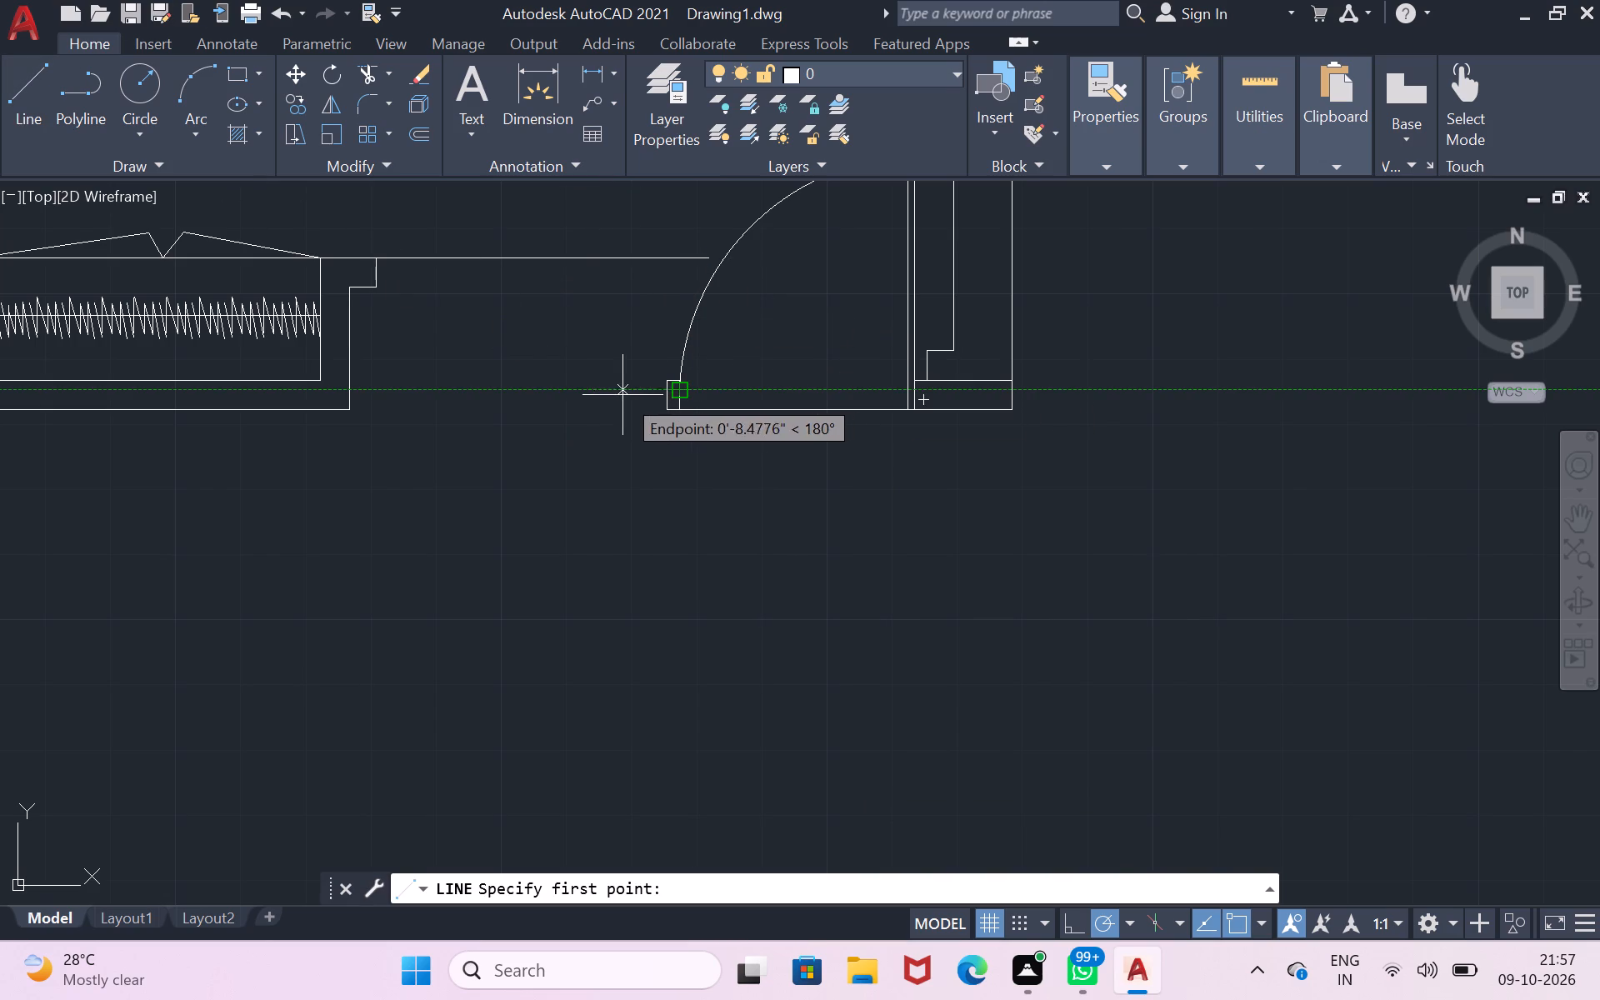
pyautogui.click(662, 409)
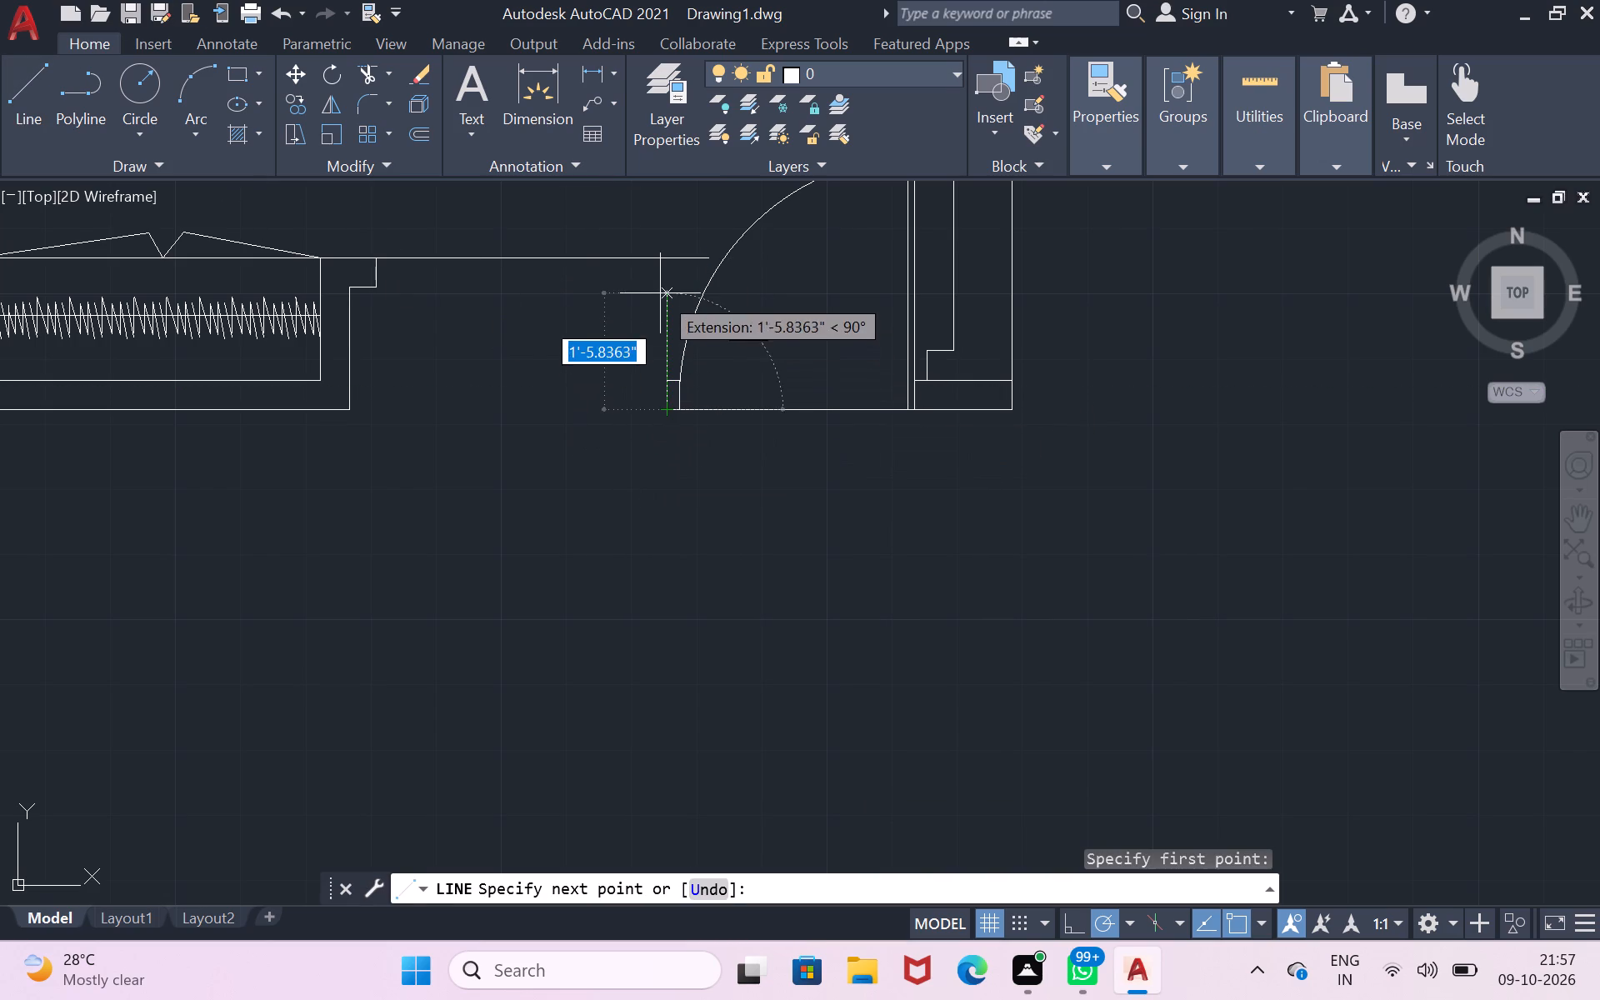
pyautogui.click(660, 261)
pyautogui.press('Return')
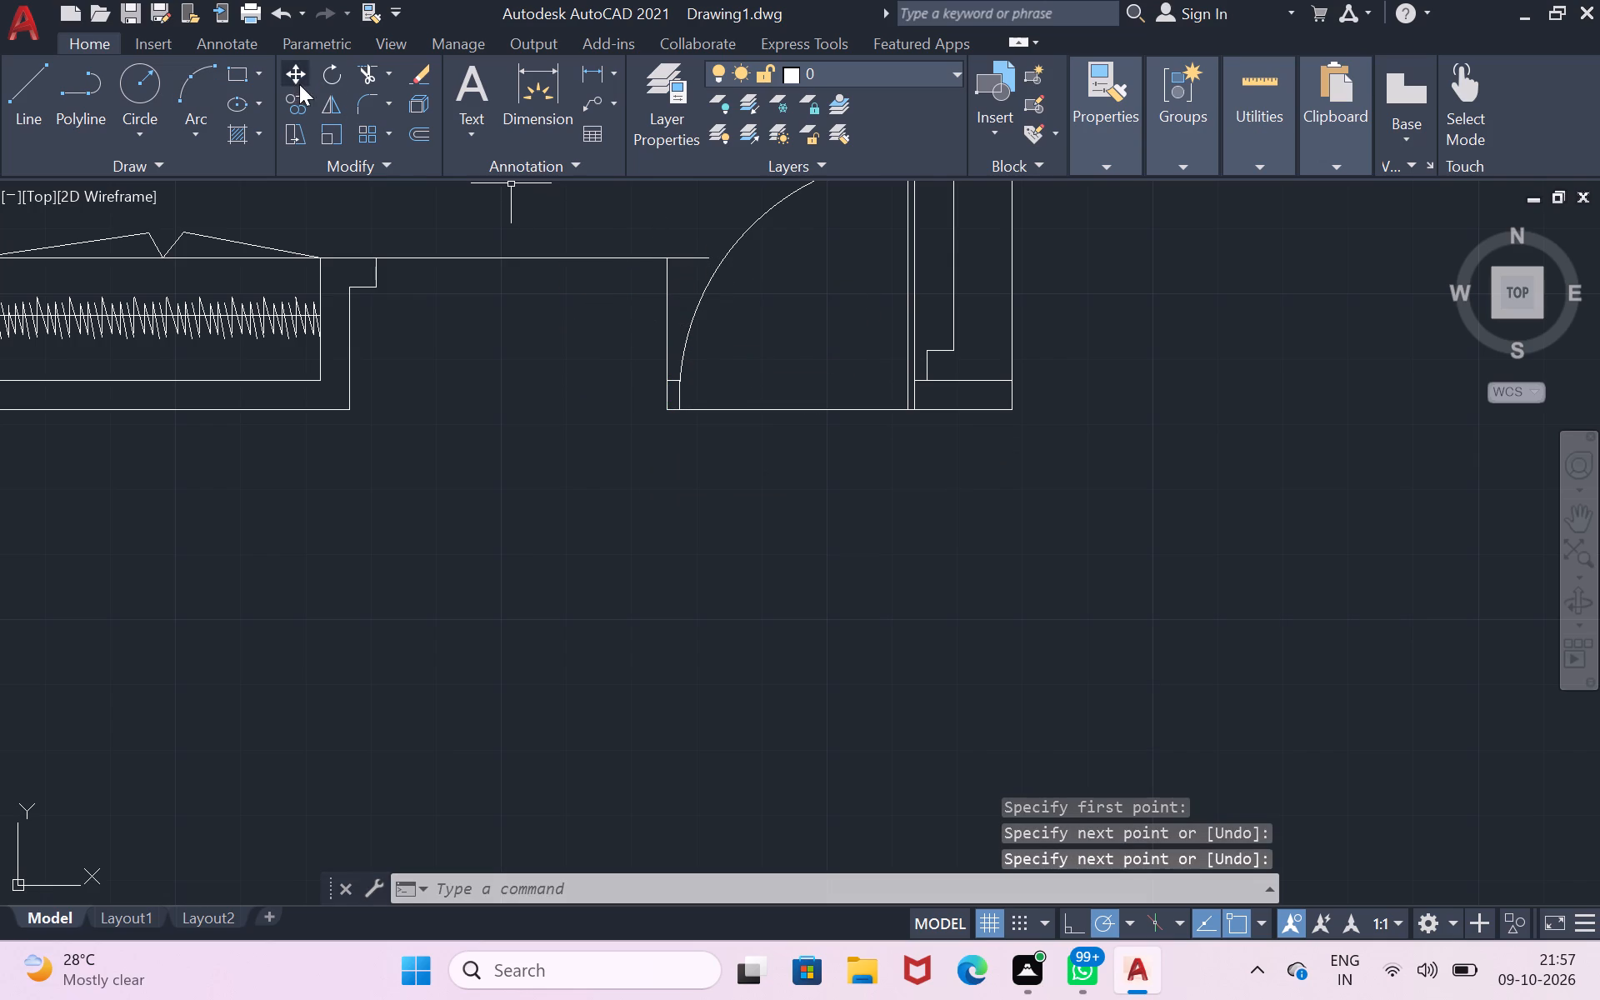
# Trim the horizontal wall line's overhang east of the new vertical line.
pyautogui.click(360, 74)
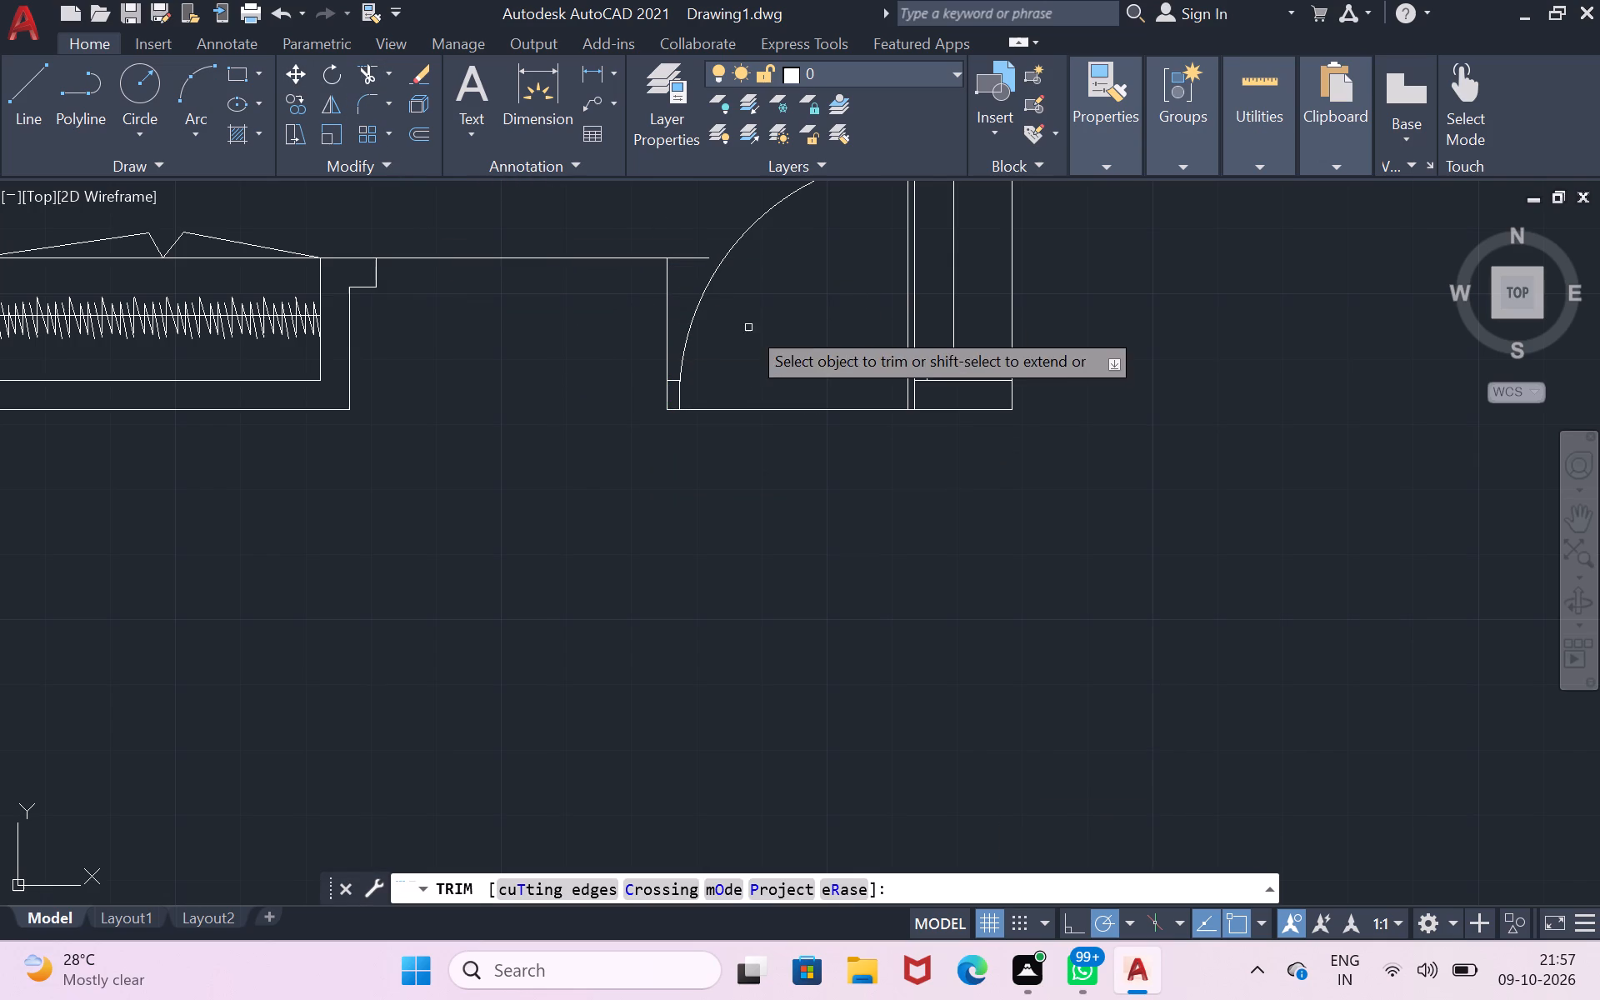
pyautogui.click(684, 260)
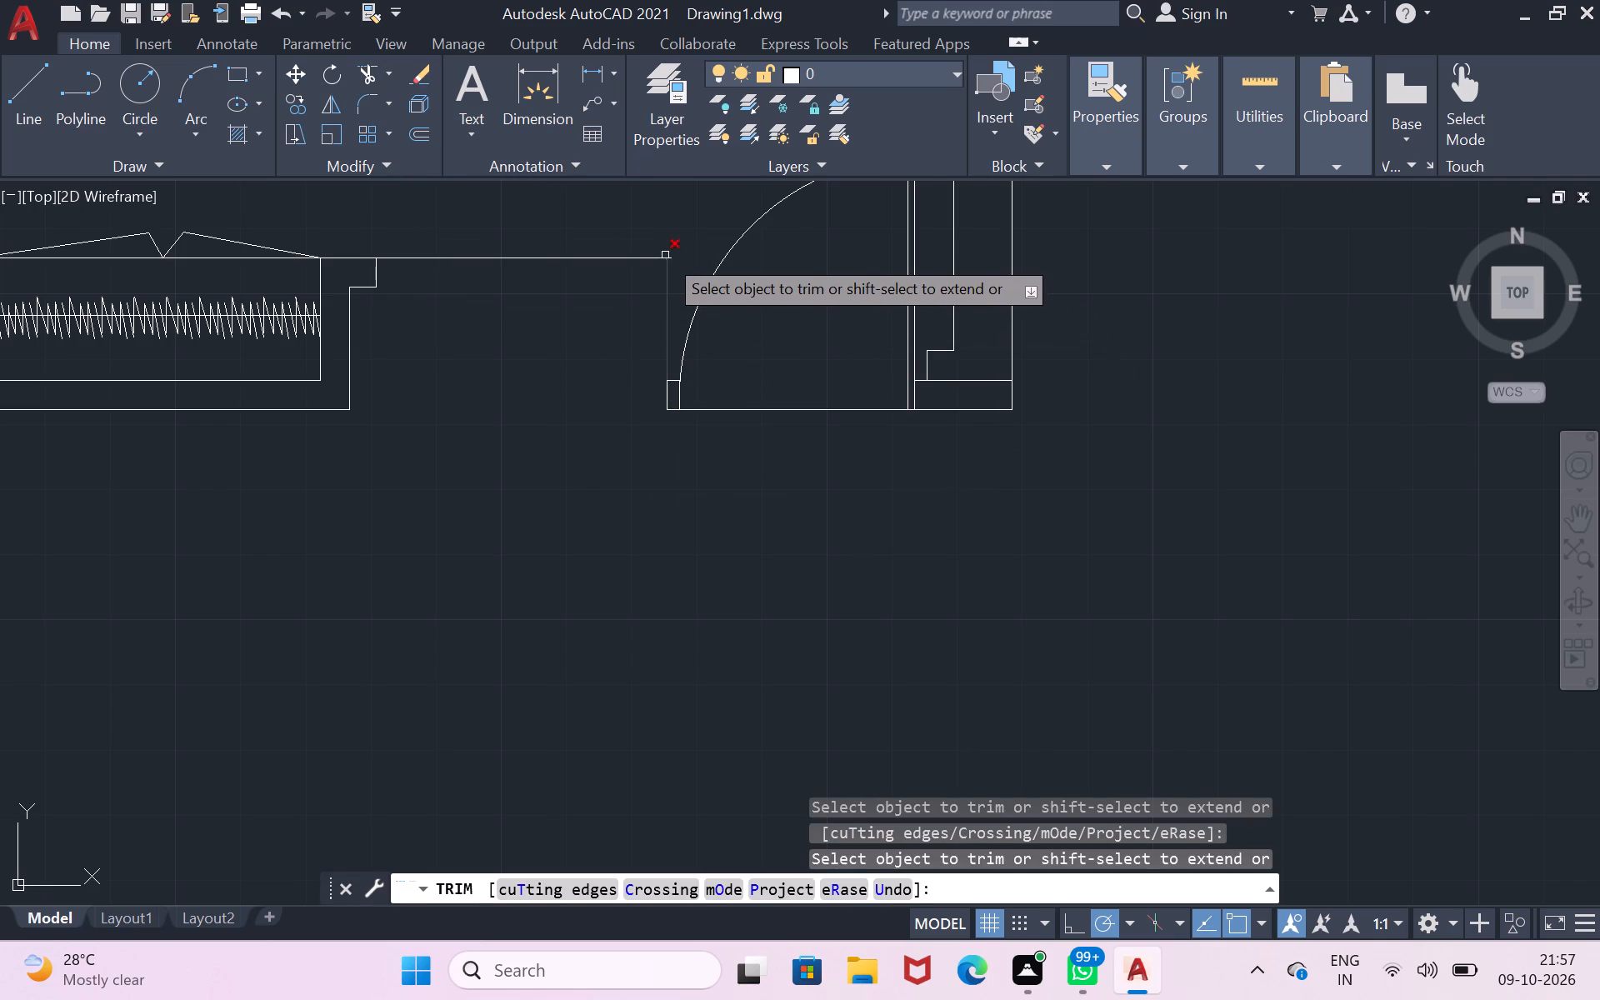
pyautogui.scroll(2, 683, 262)
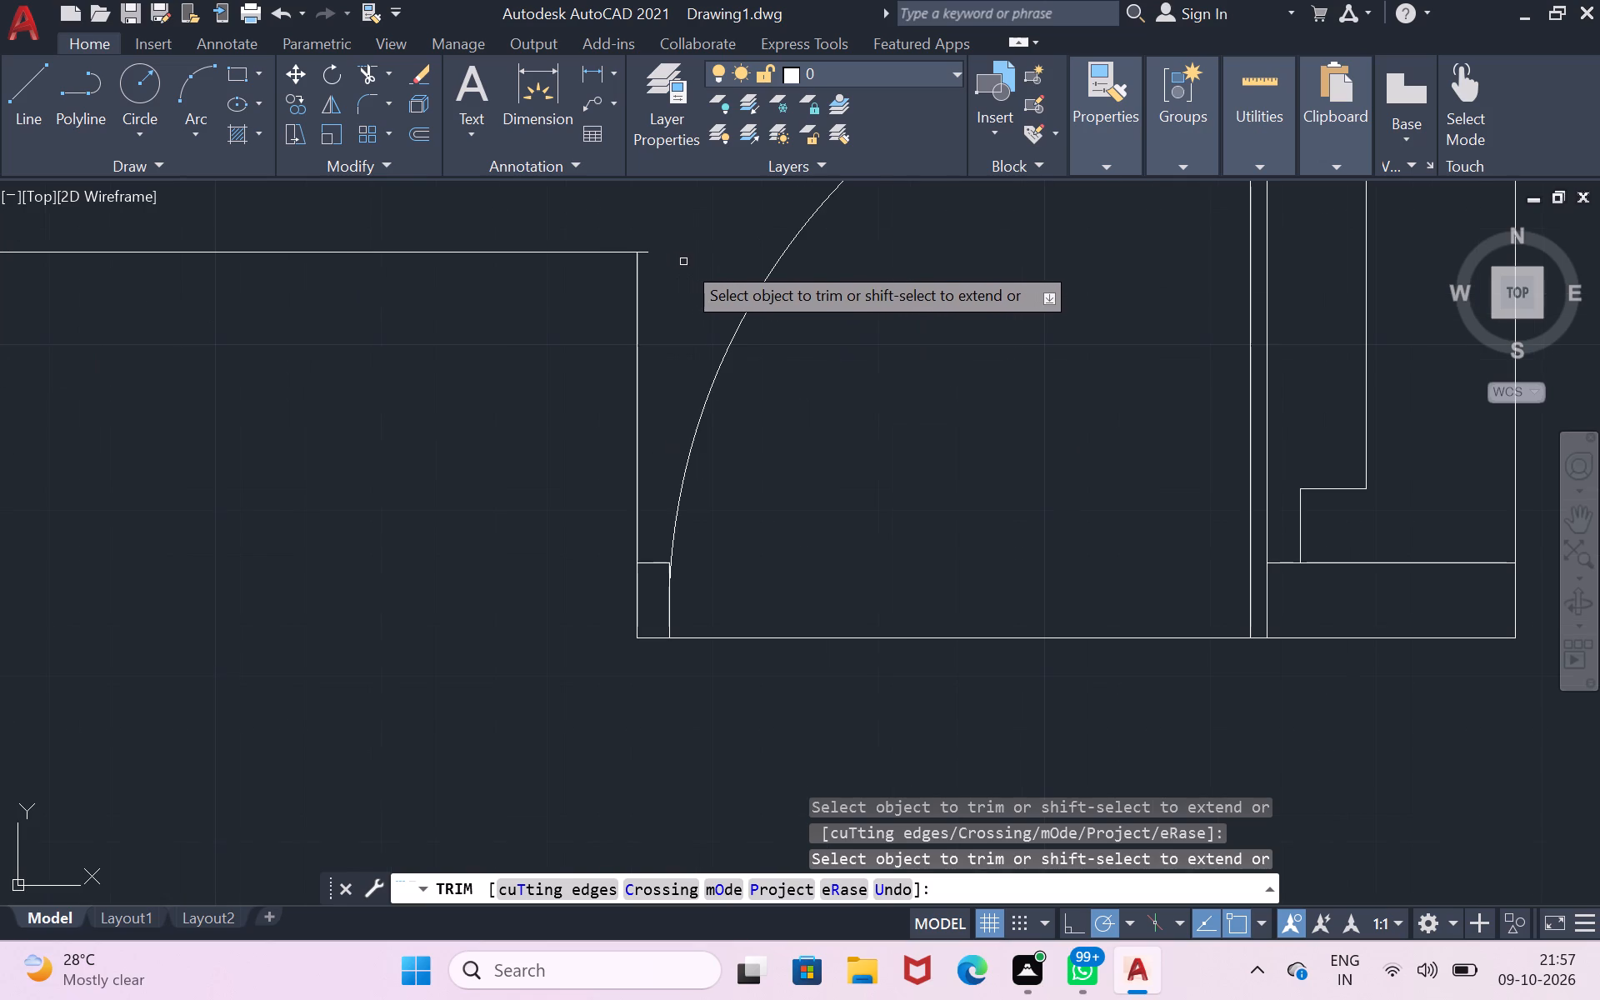
pyautogui.click(647, 255)
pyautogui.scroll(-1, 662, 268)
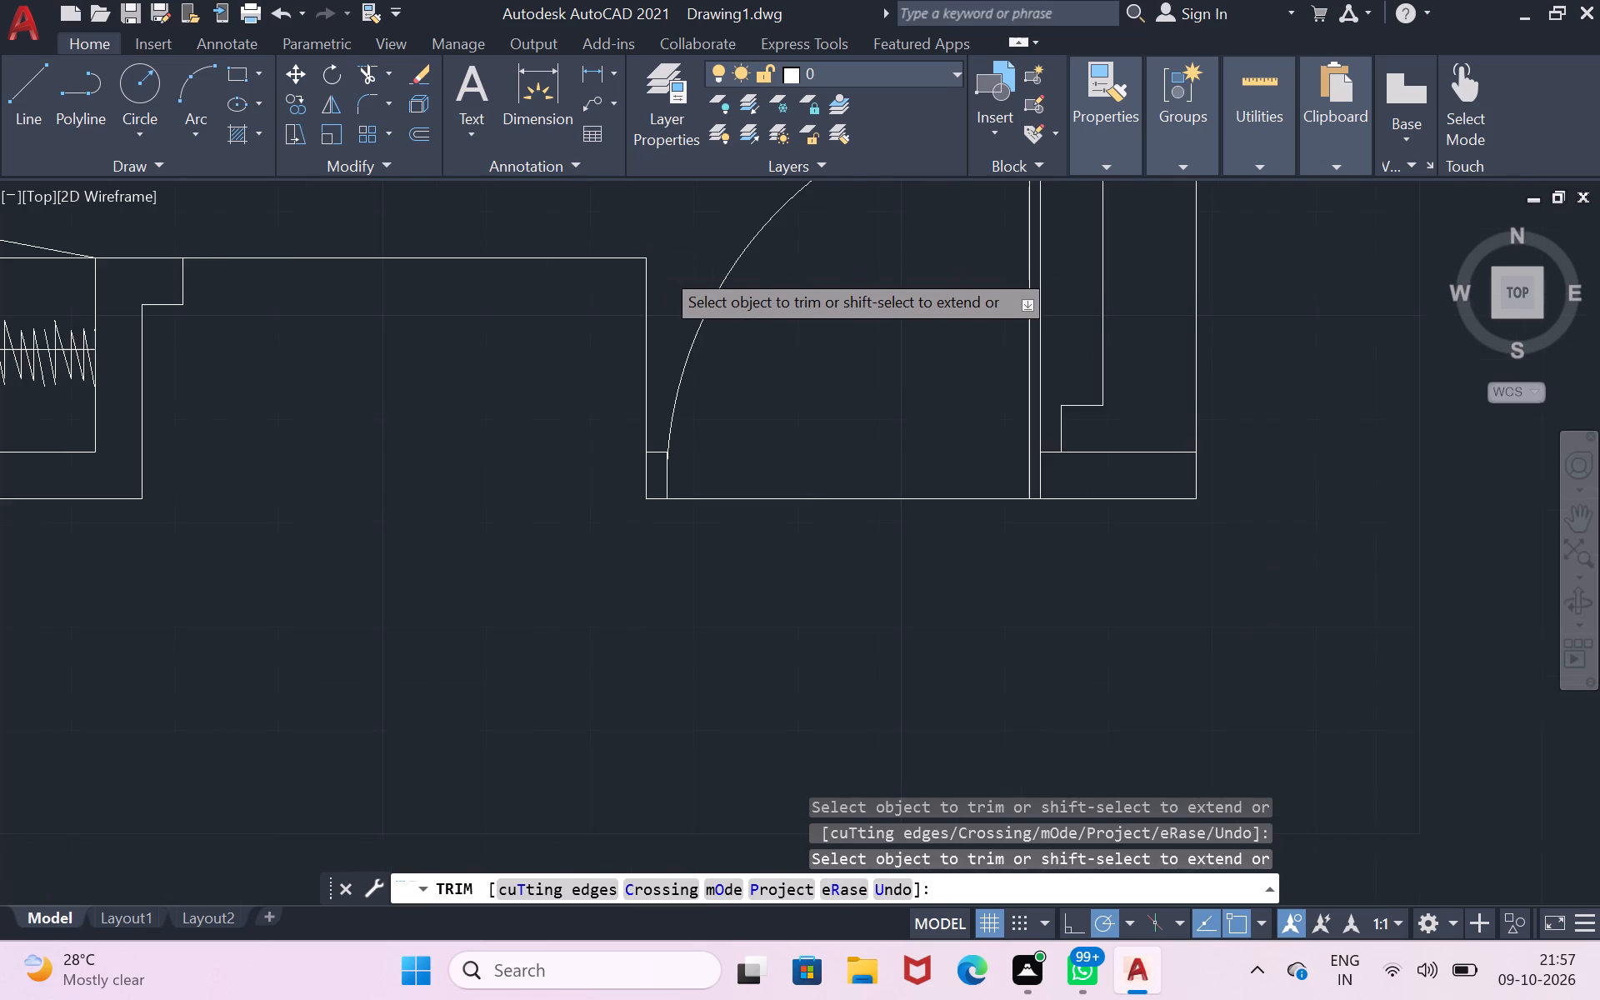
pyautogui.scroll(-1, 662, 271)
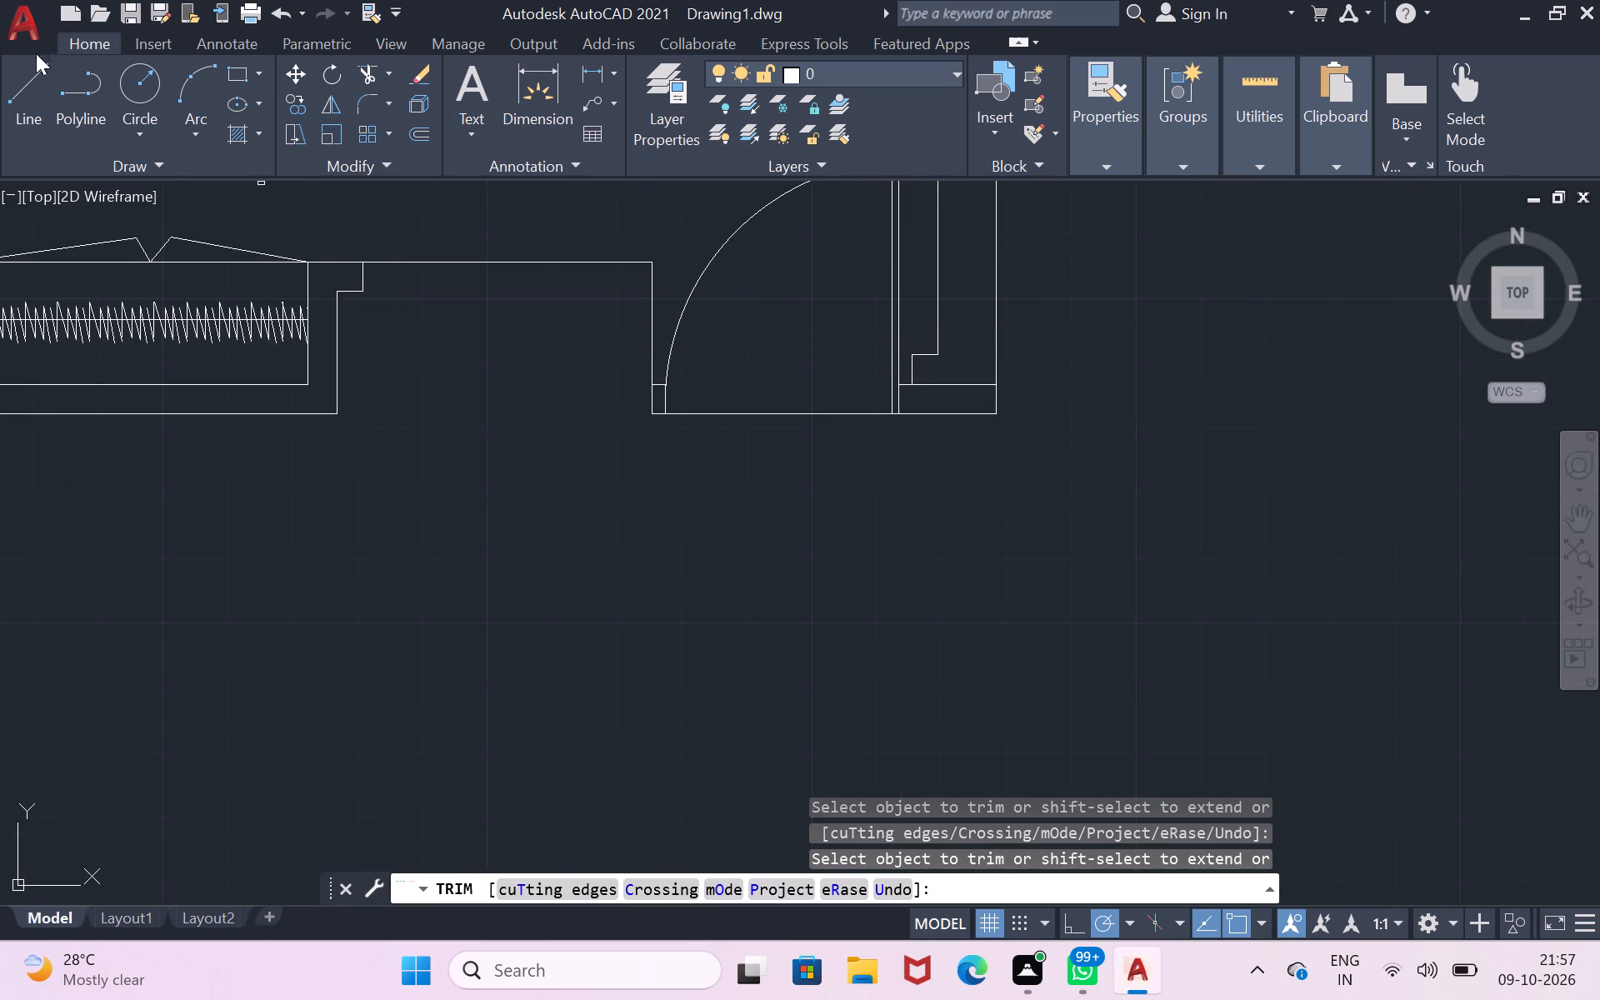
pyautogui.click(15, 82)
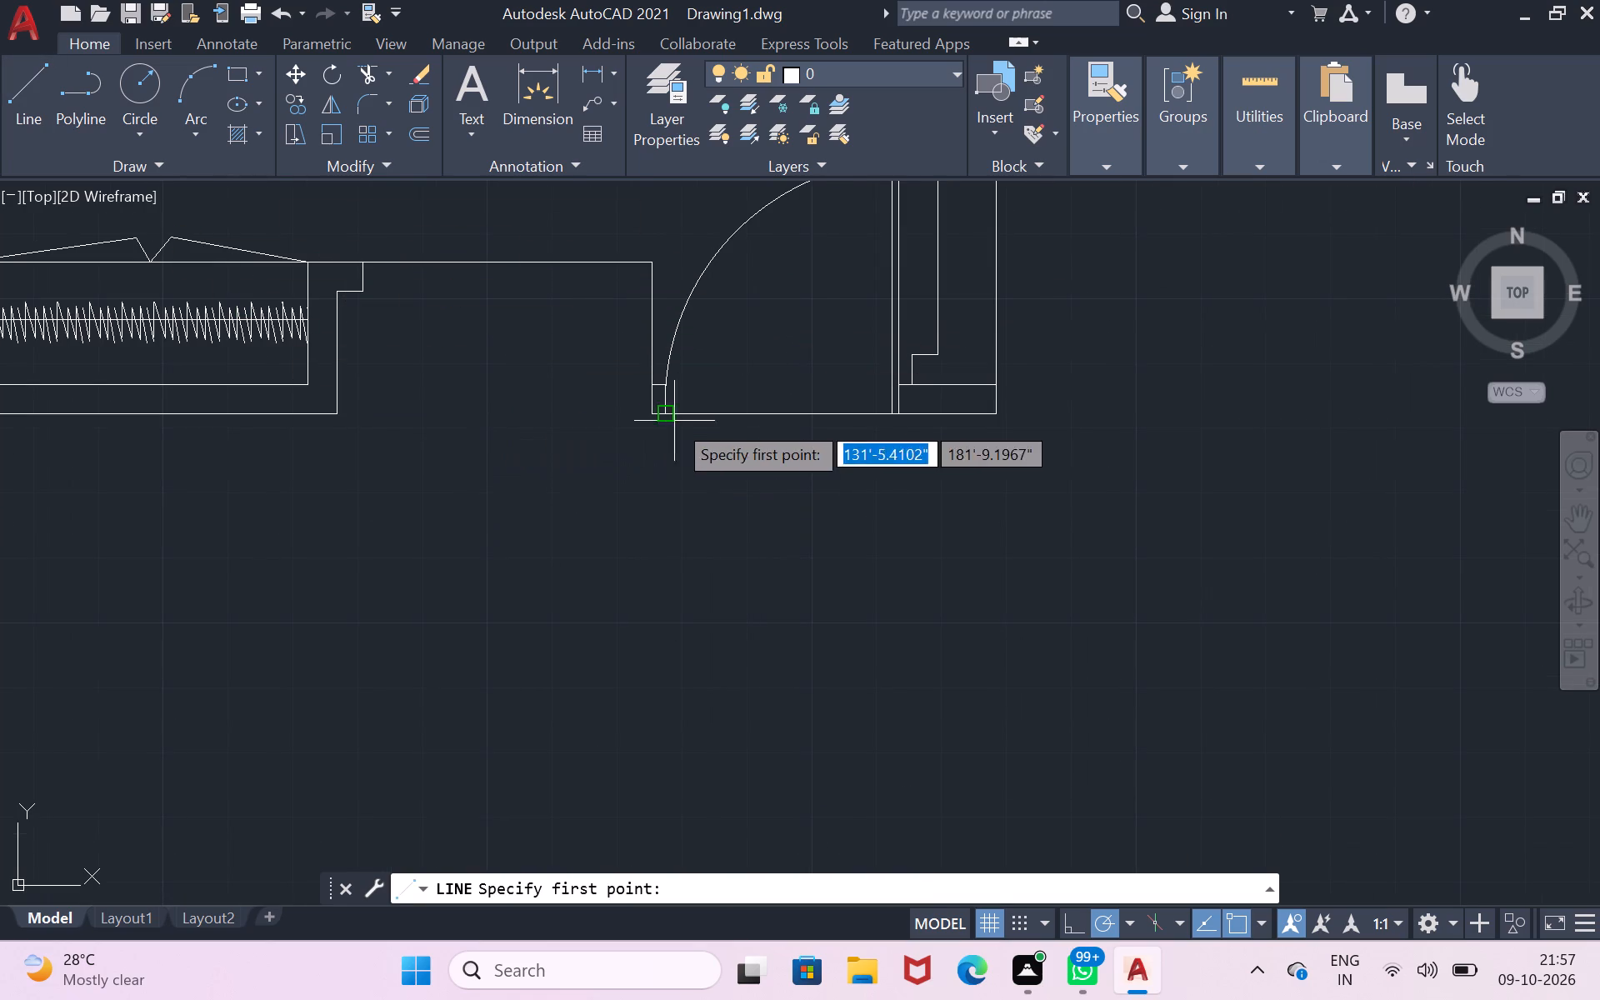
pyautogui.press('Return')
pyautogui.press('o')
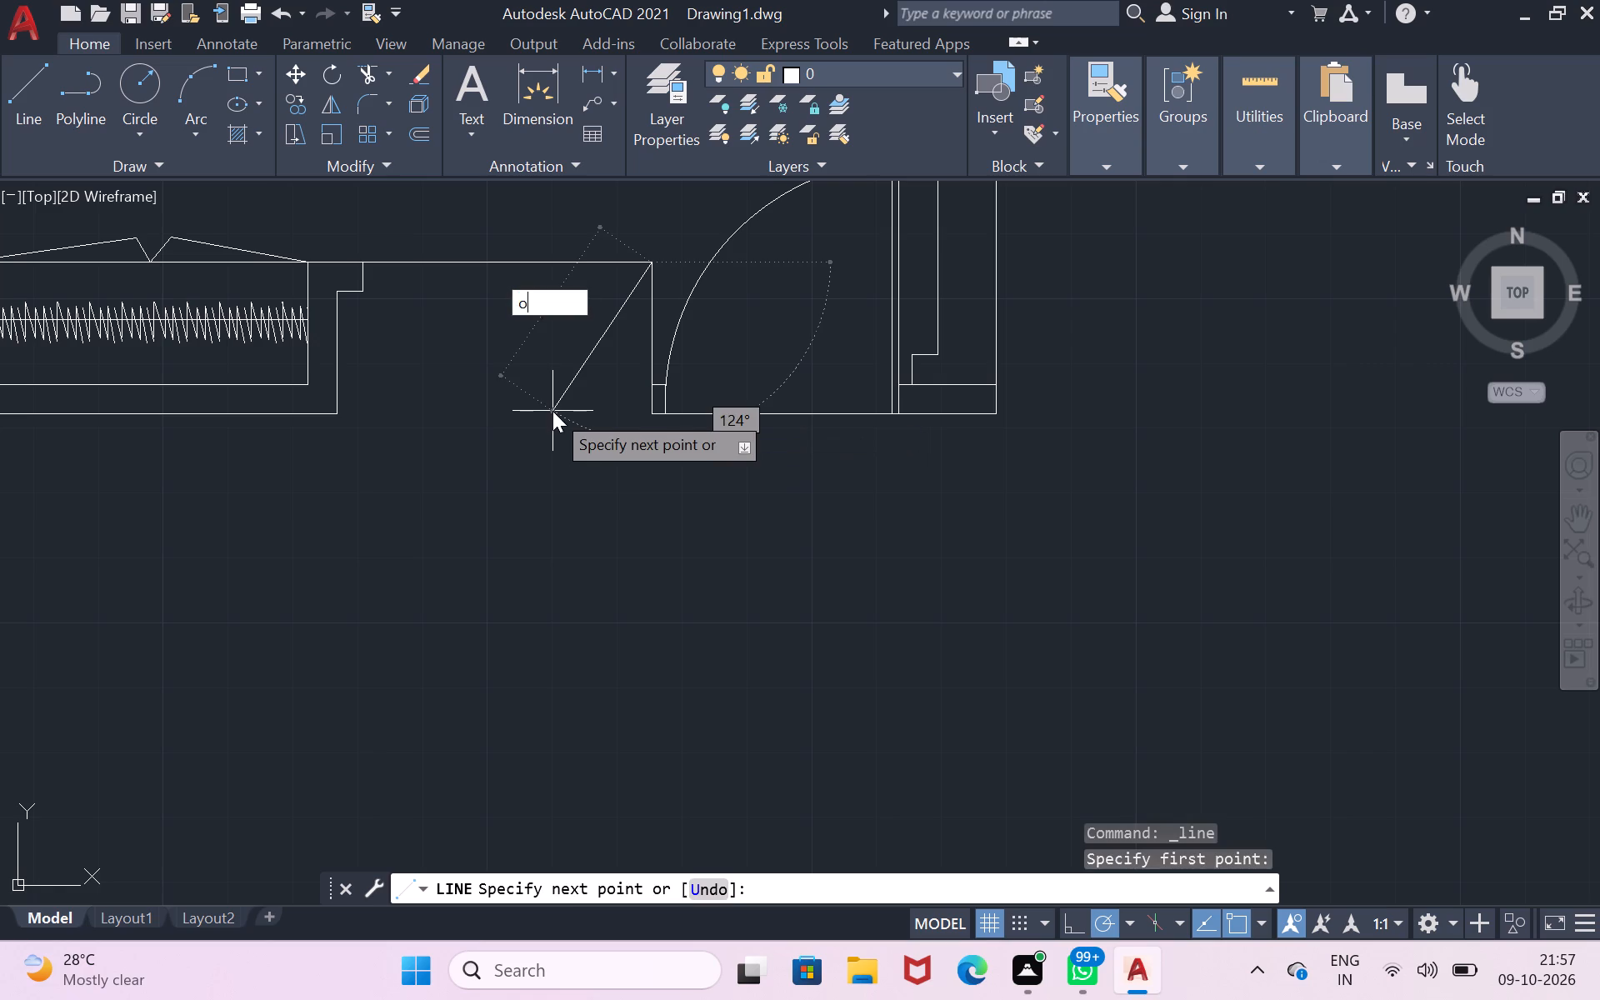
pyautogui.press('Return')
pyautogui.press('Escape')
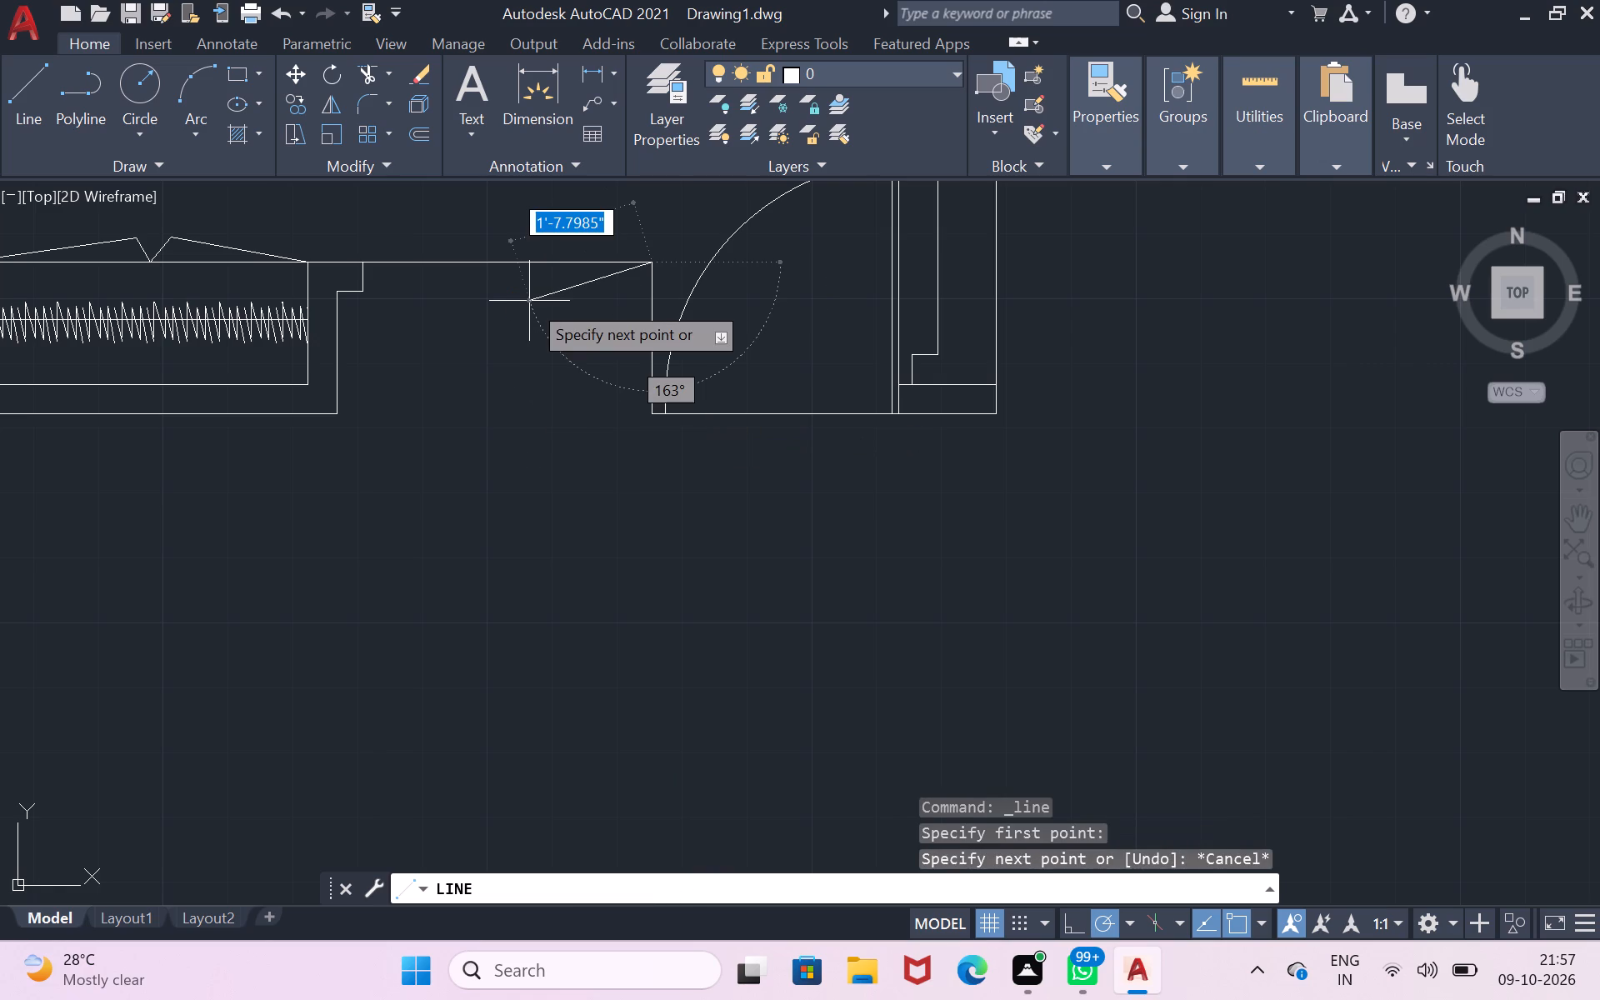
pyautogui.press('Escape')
# Offset the vertical wall line beside the west door jamb 4.5" to the west.
pyautogui.press('o')
pyautogui.press('Return')
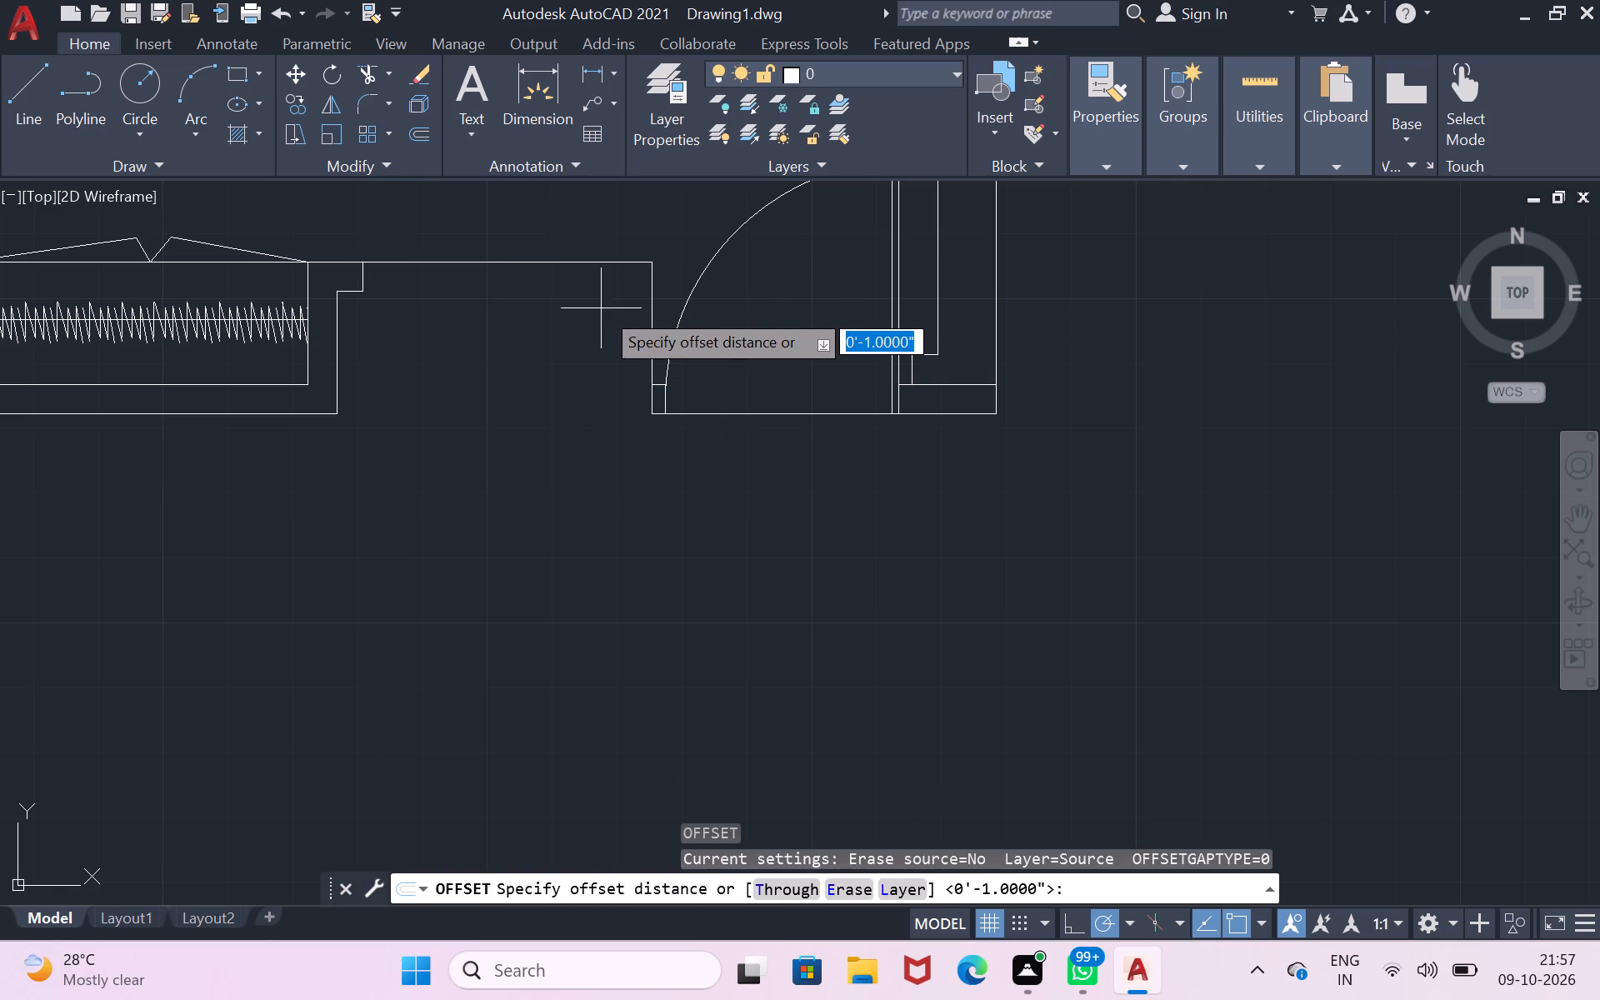
pyautogui.click(648, 314)
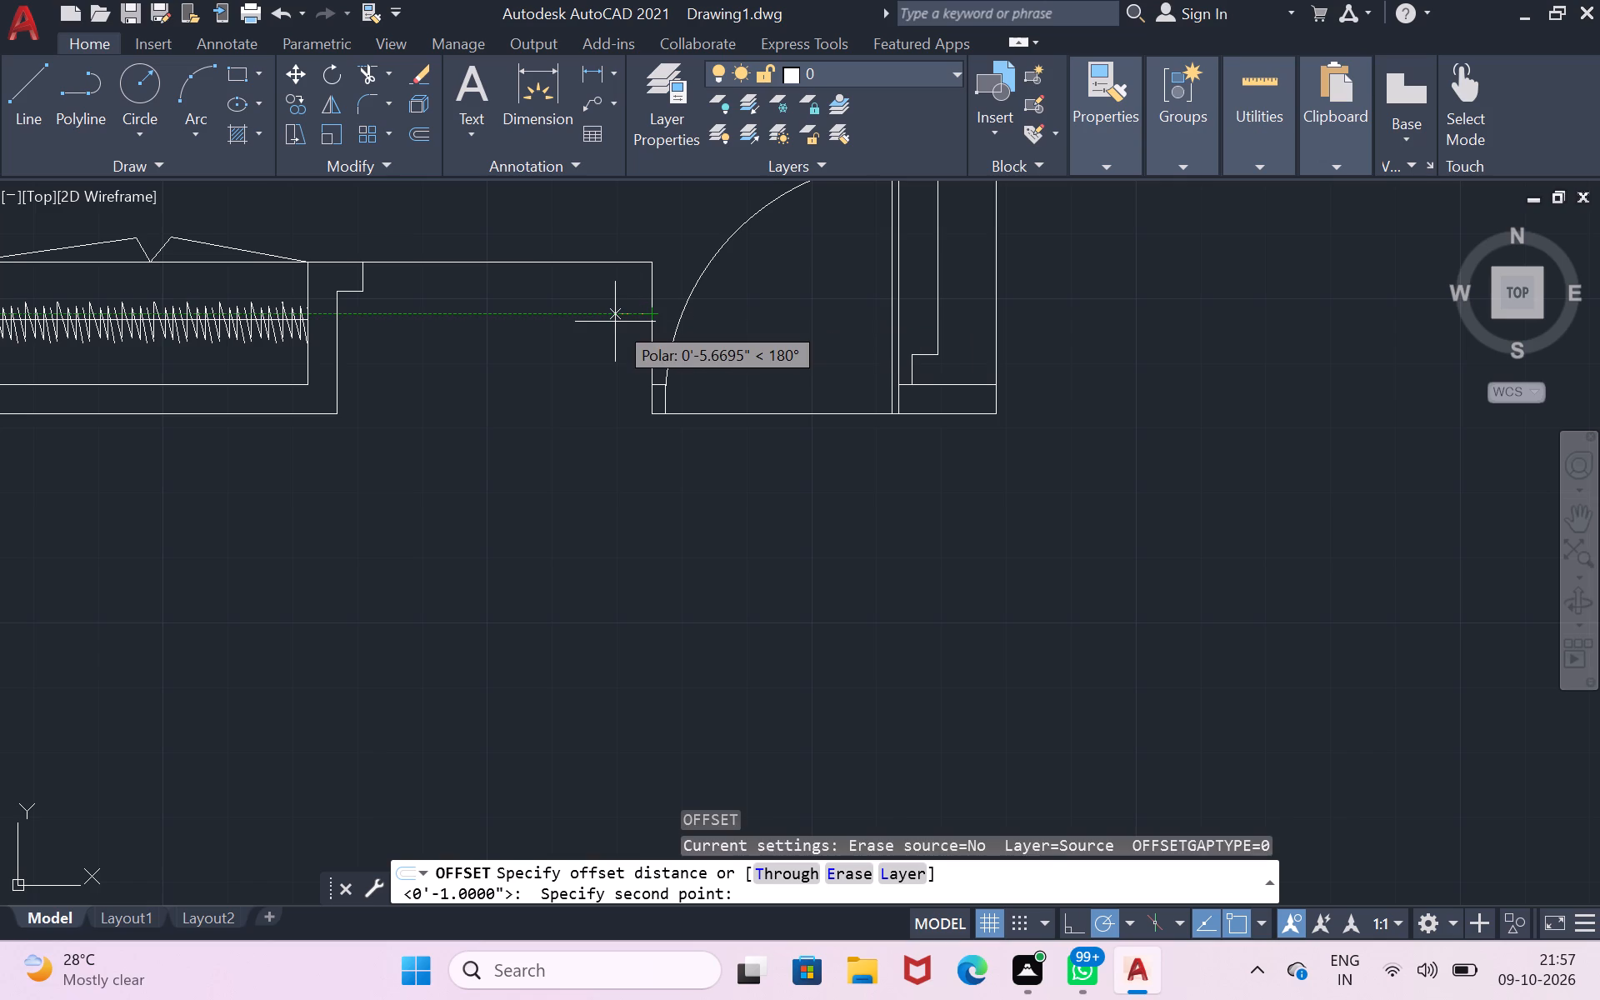
pyautogui.press('4')
pyautogui.write('.5')
pyautogui.hotkey('shift', '"')
pyautogui.press('Return')
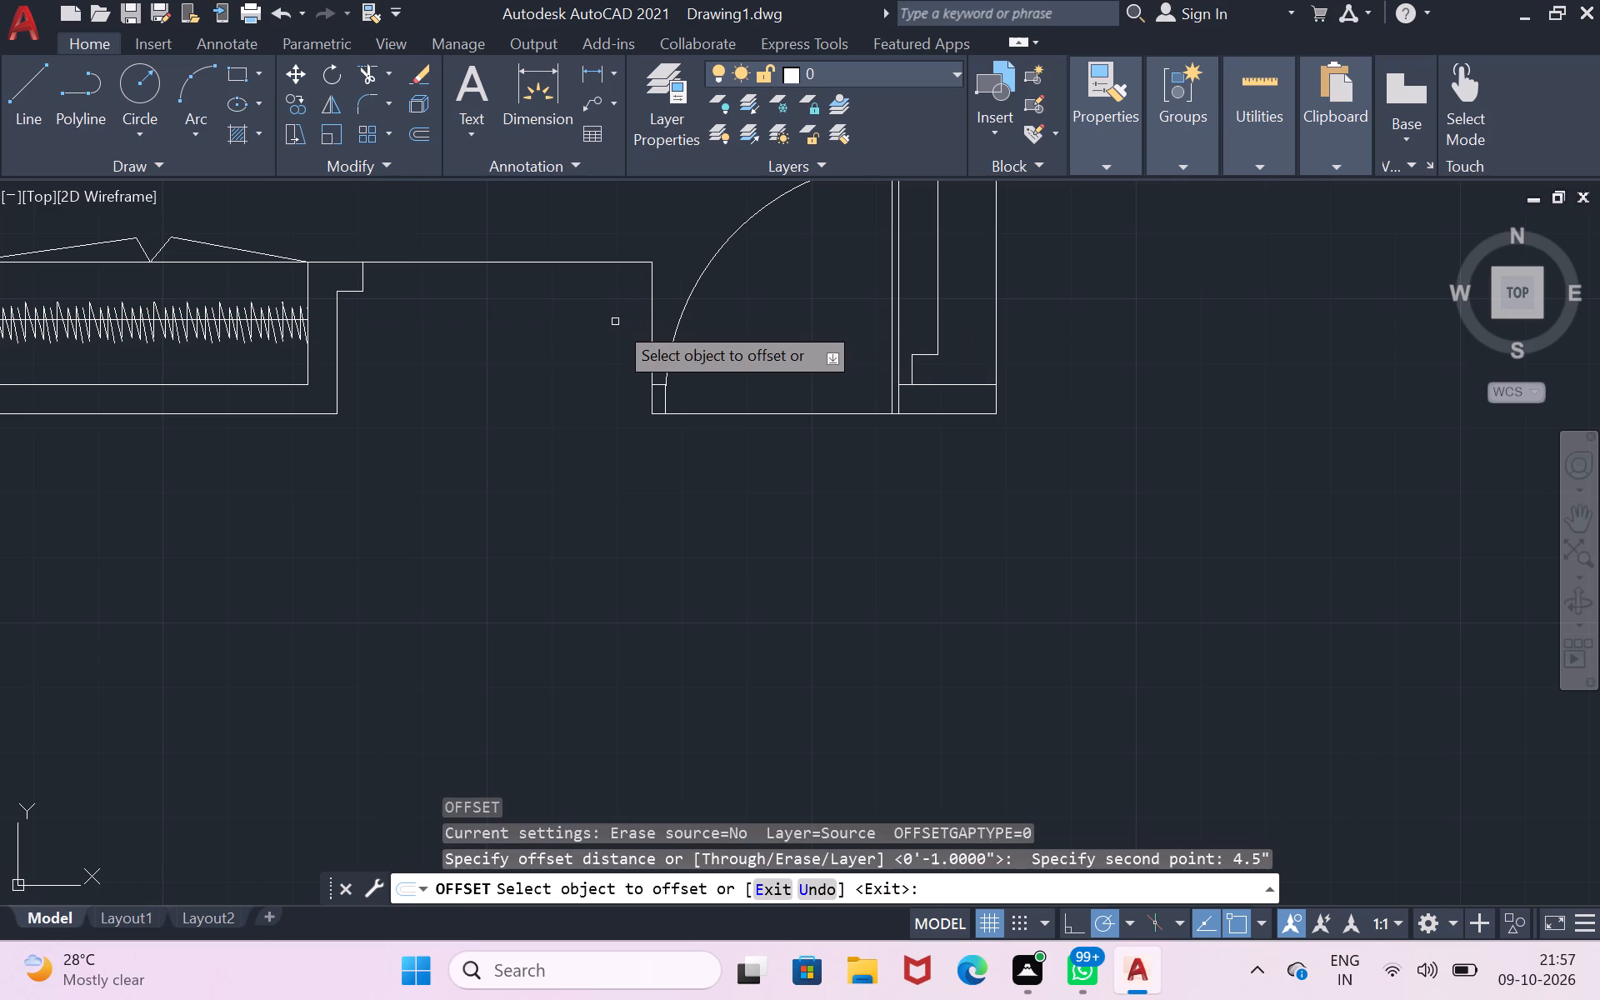
pyautogui.click(650, 290)
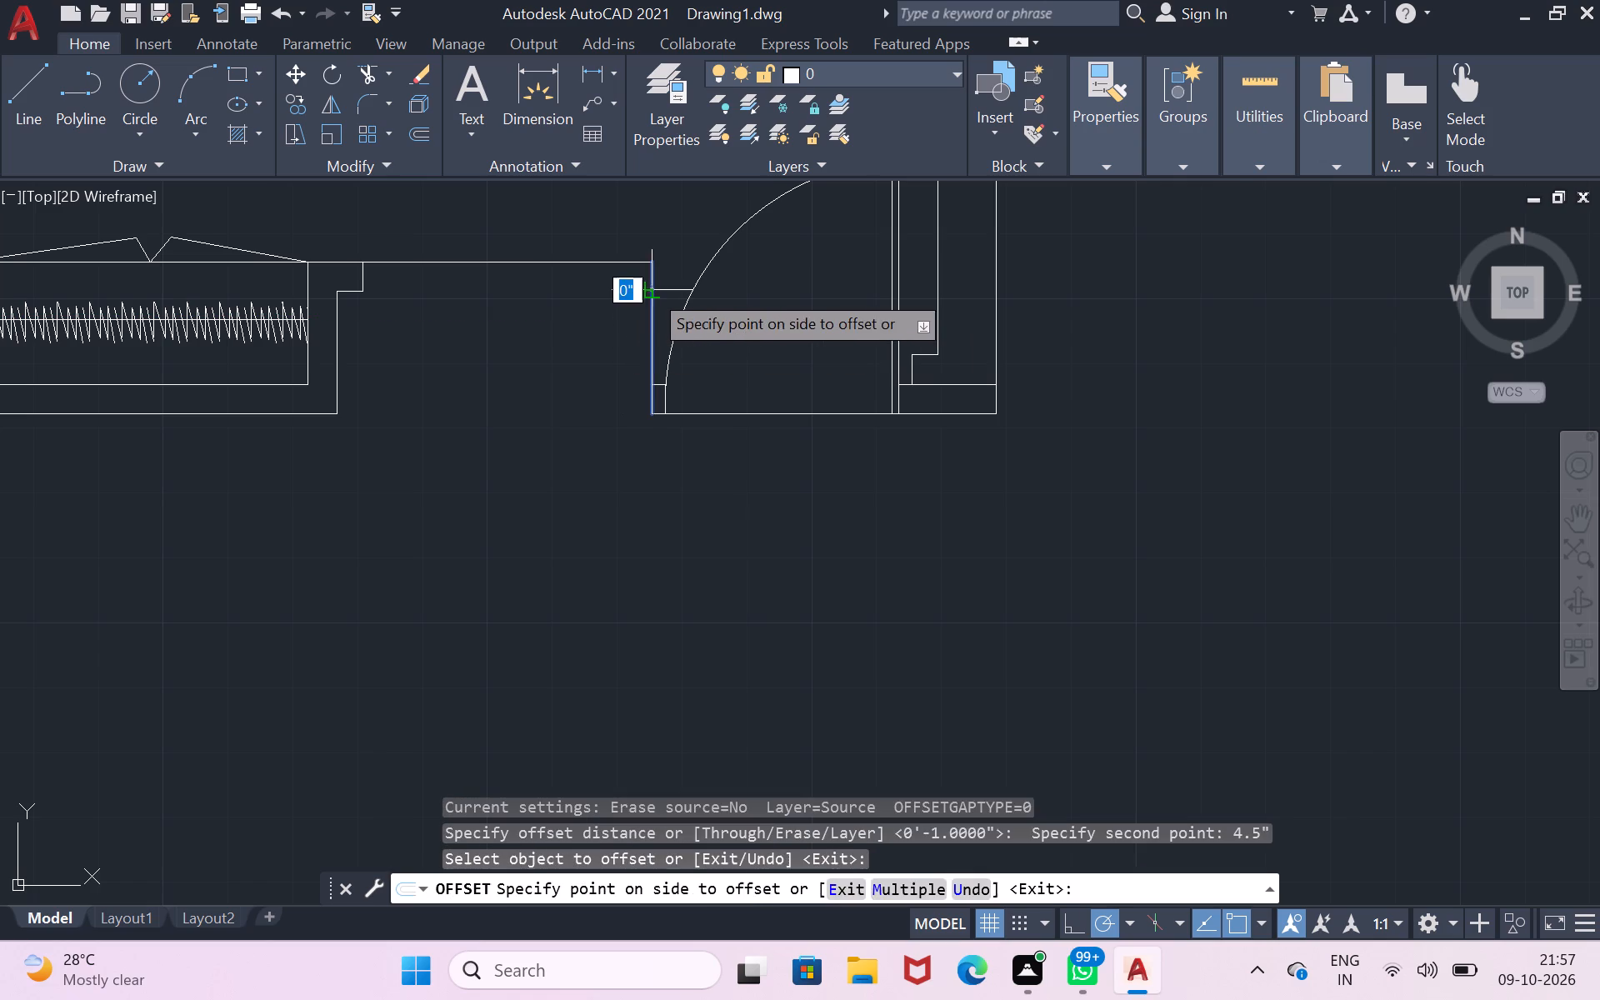
pyautogui.click(618, 297)
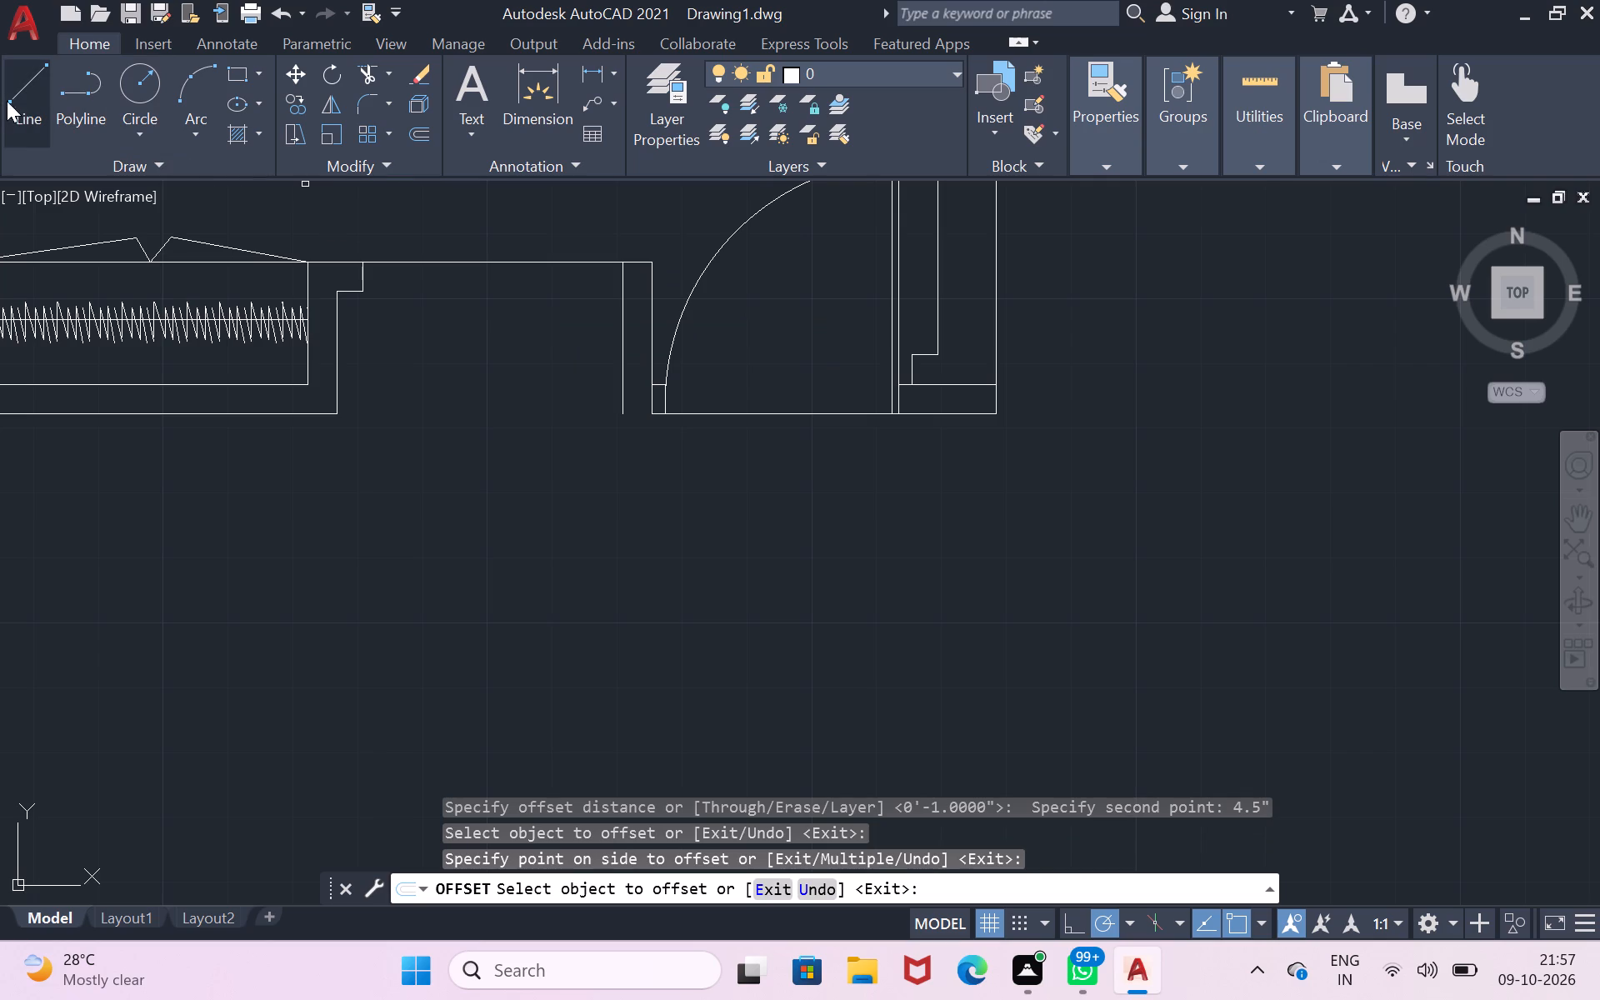
# Close the new wall's south end with a 4.5" line from the jamb's southwest corner to the offset line.
pyautogui.click(37, 97)
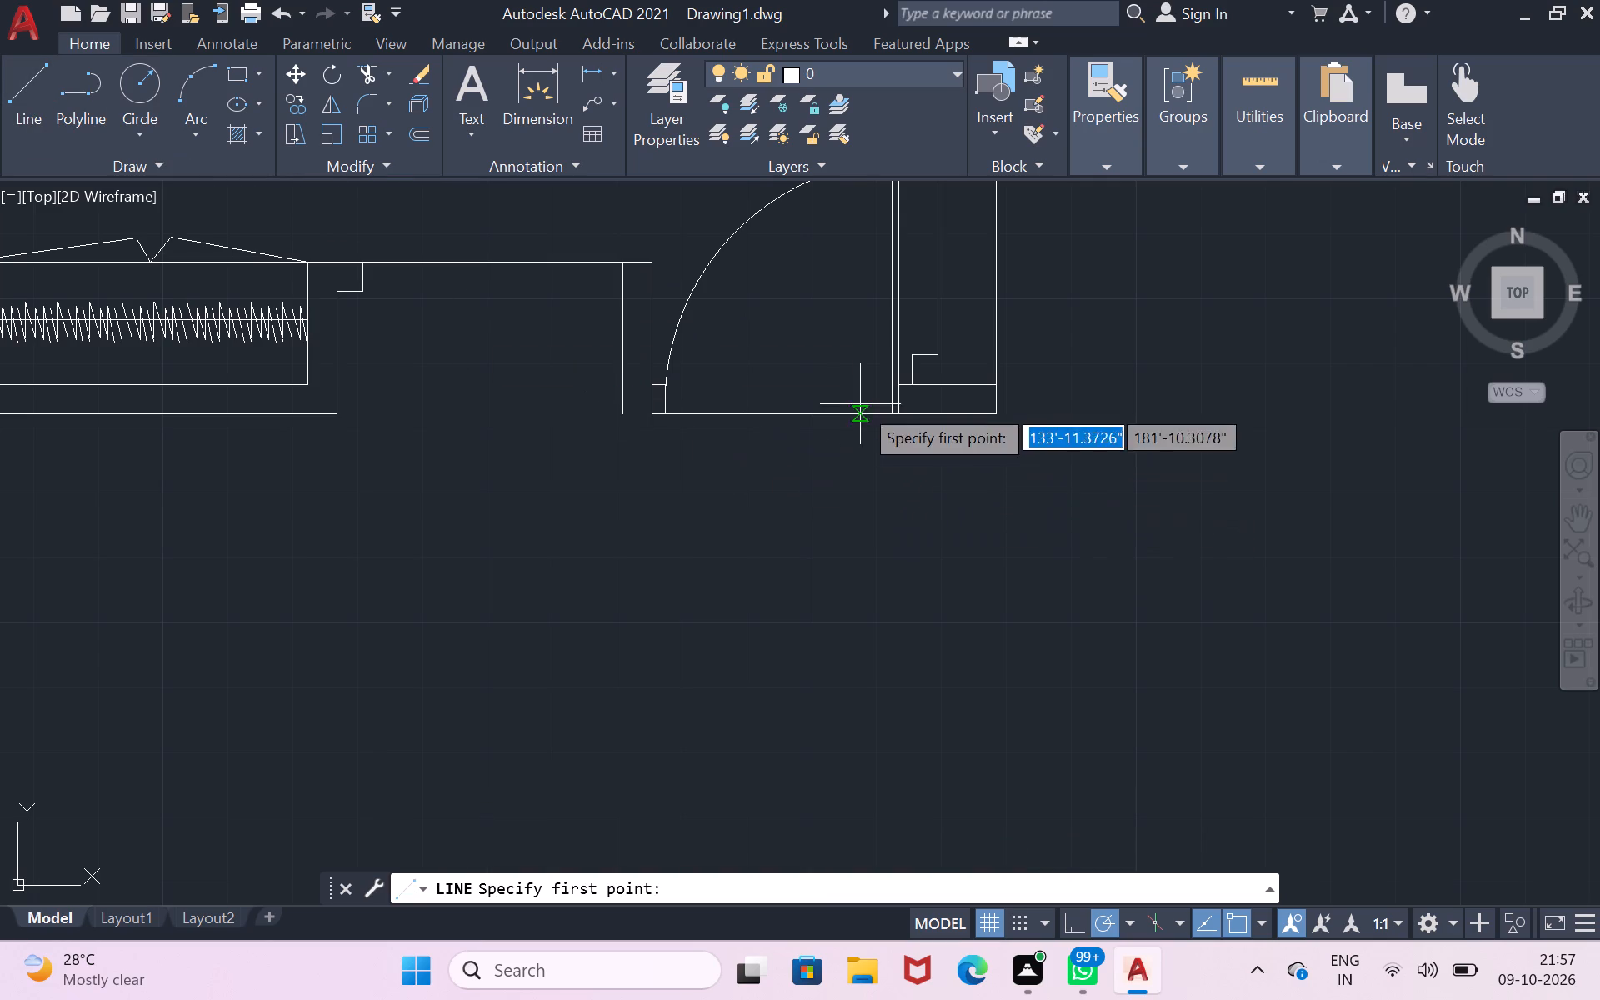
pyautogui.click(643, 411)
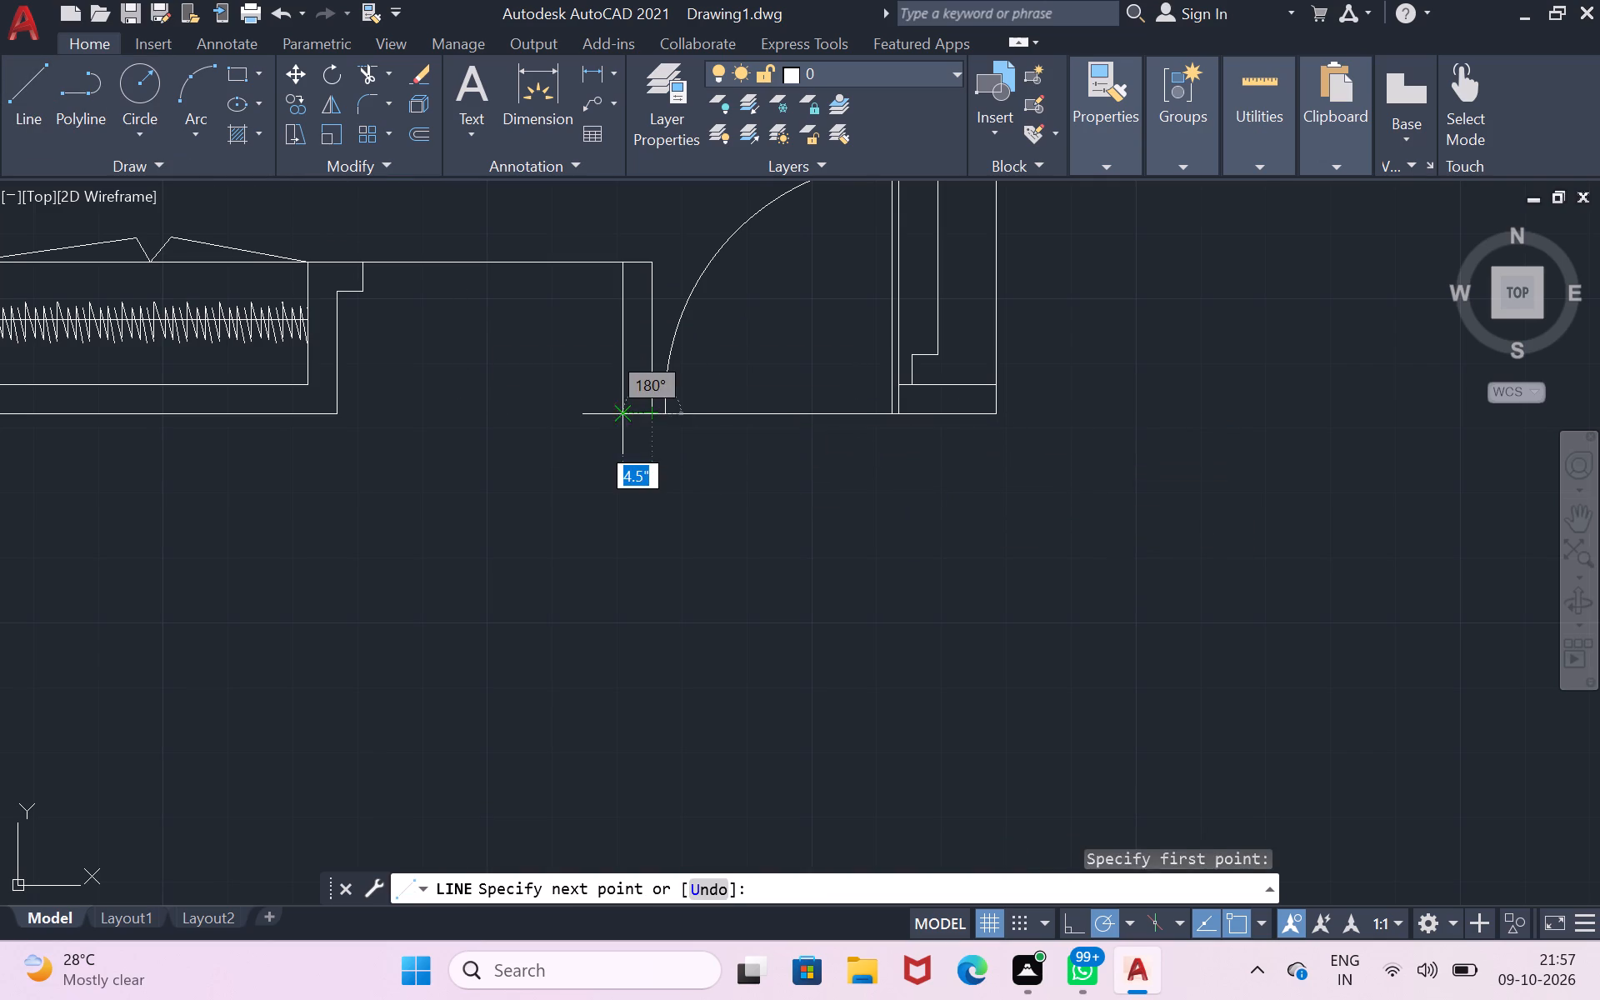
pyautogui.click(615, 412)
pyautogui.press('Return')
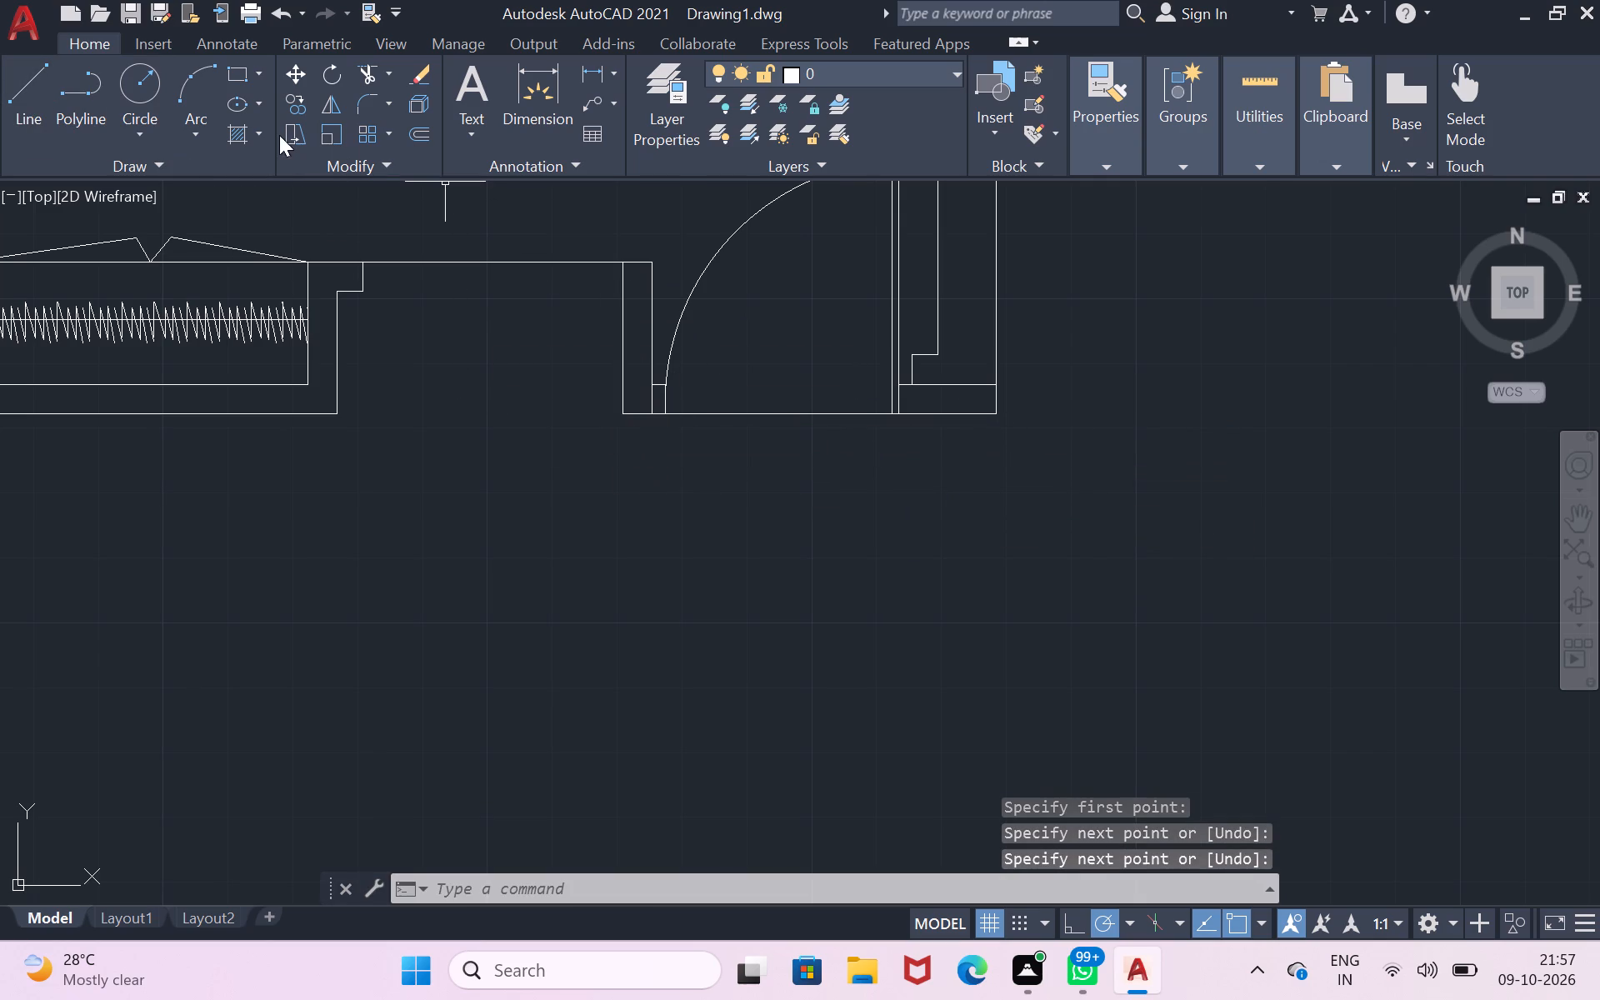
# Trim the lines dividing the door jambs from the walls: the west jamb's west edge and the line across the southeast wall.
pyautogui.click(374, 75)
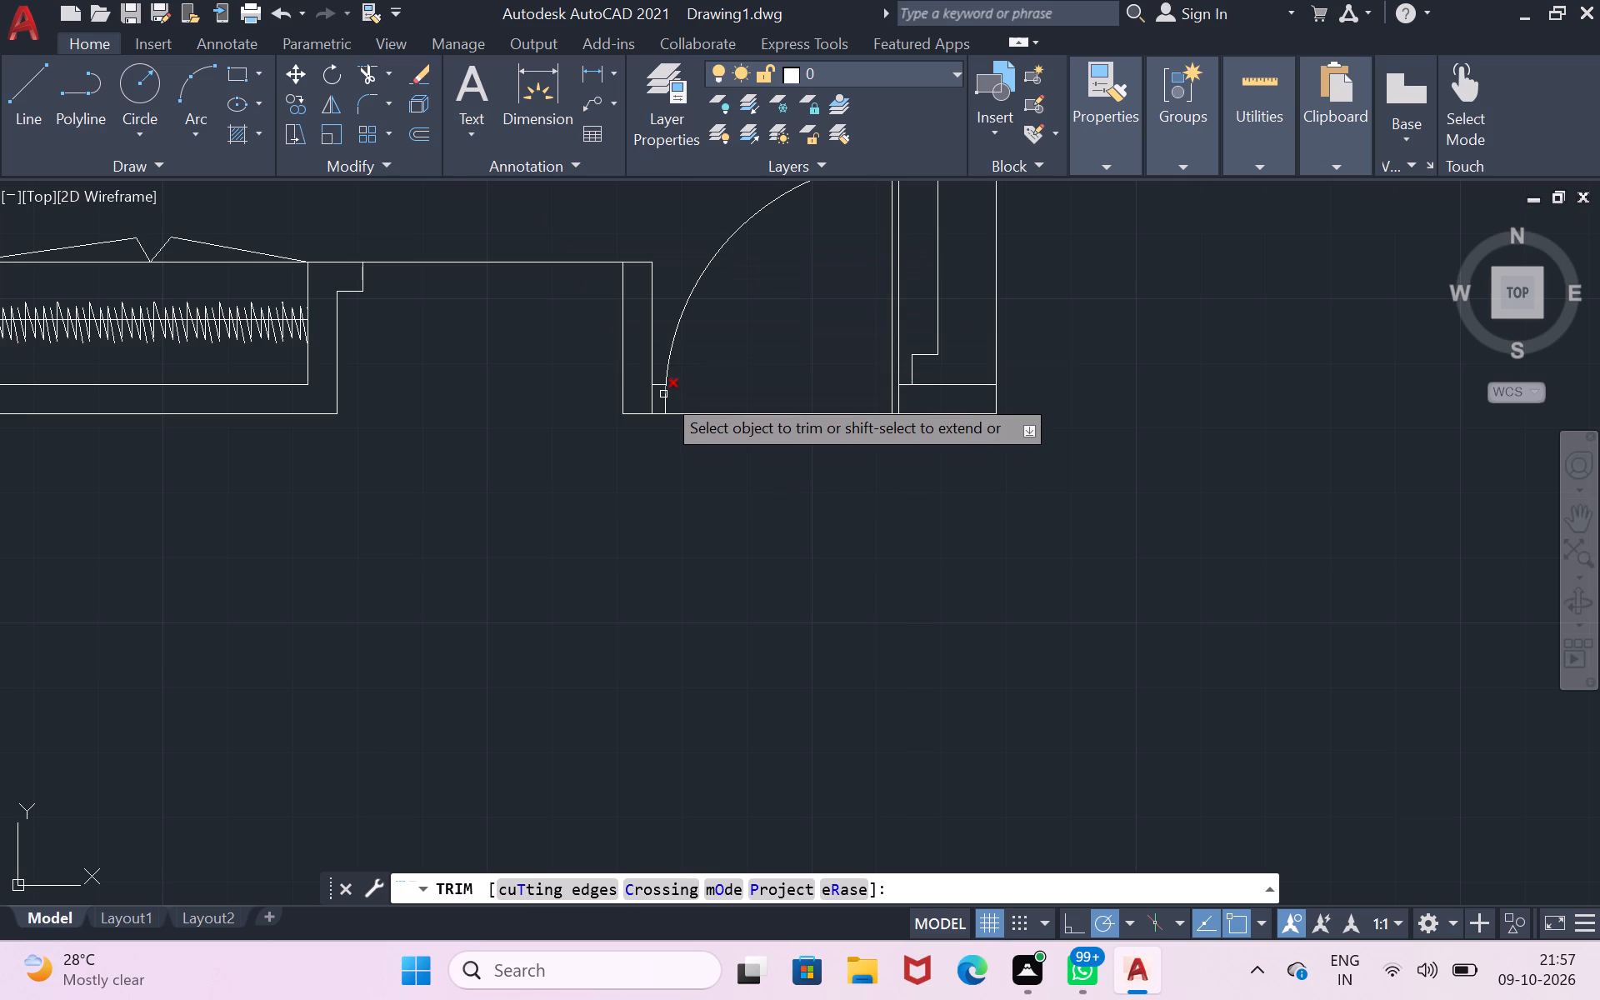
pyautogui.click(652, 403)
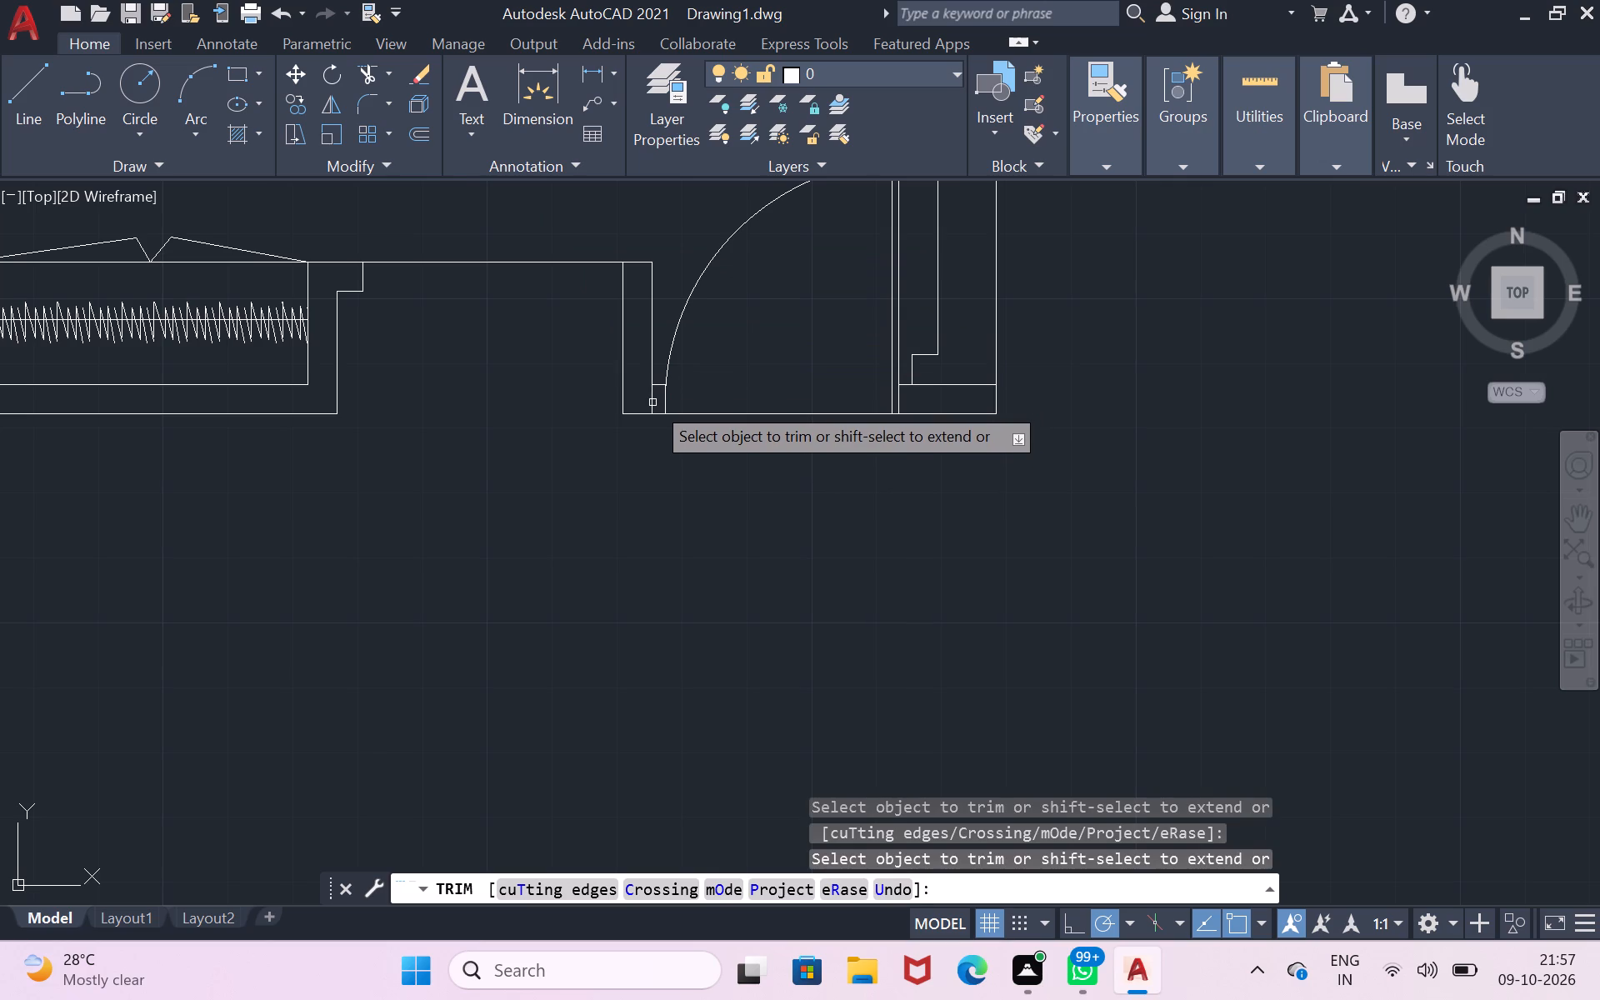
pyautogui.click(652, 402)
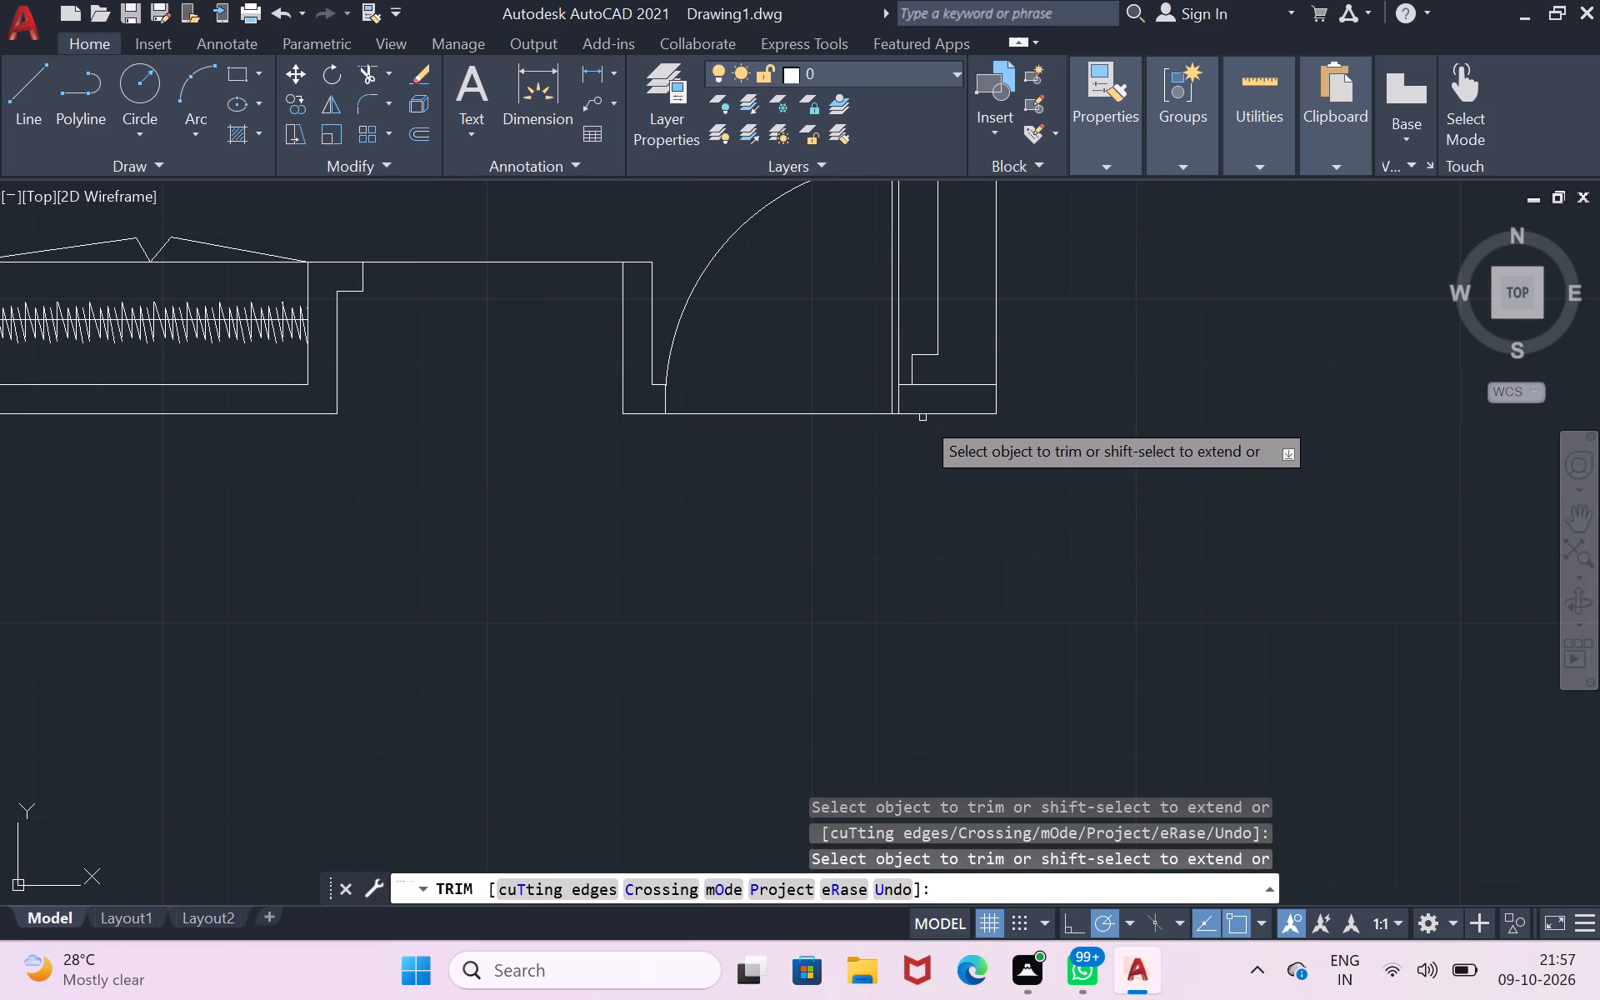
pyautogui.click(990, 387)
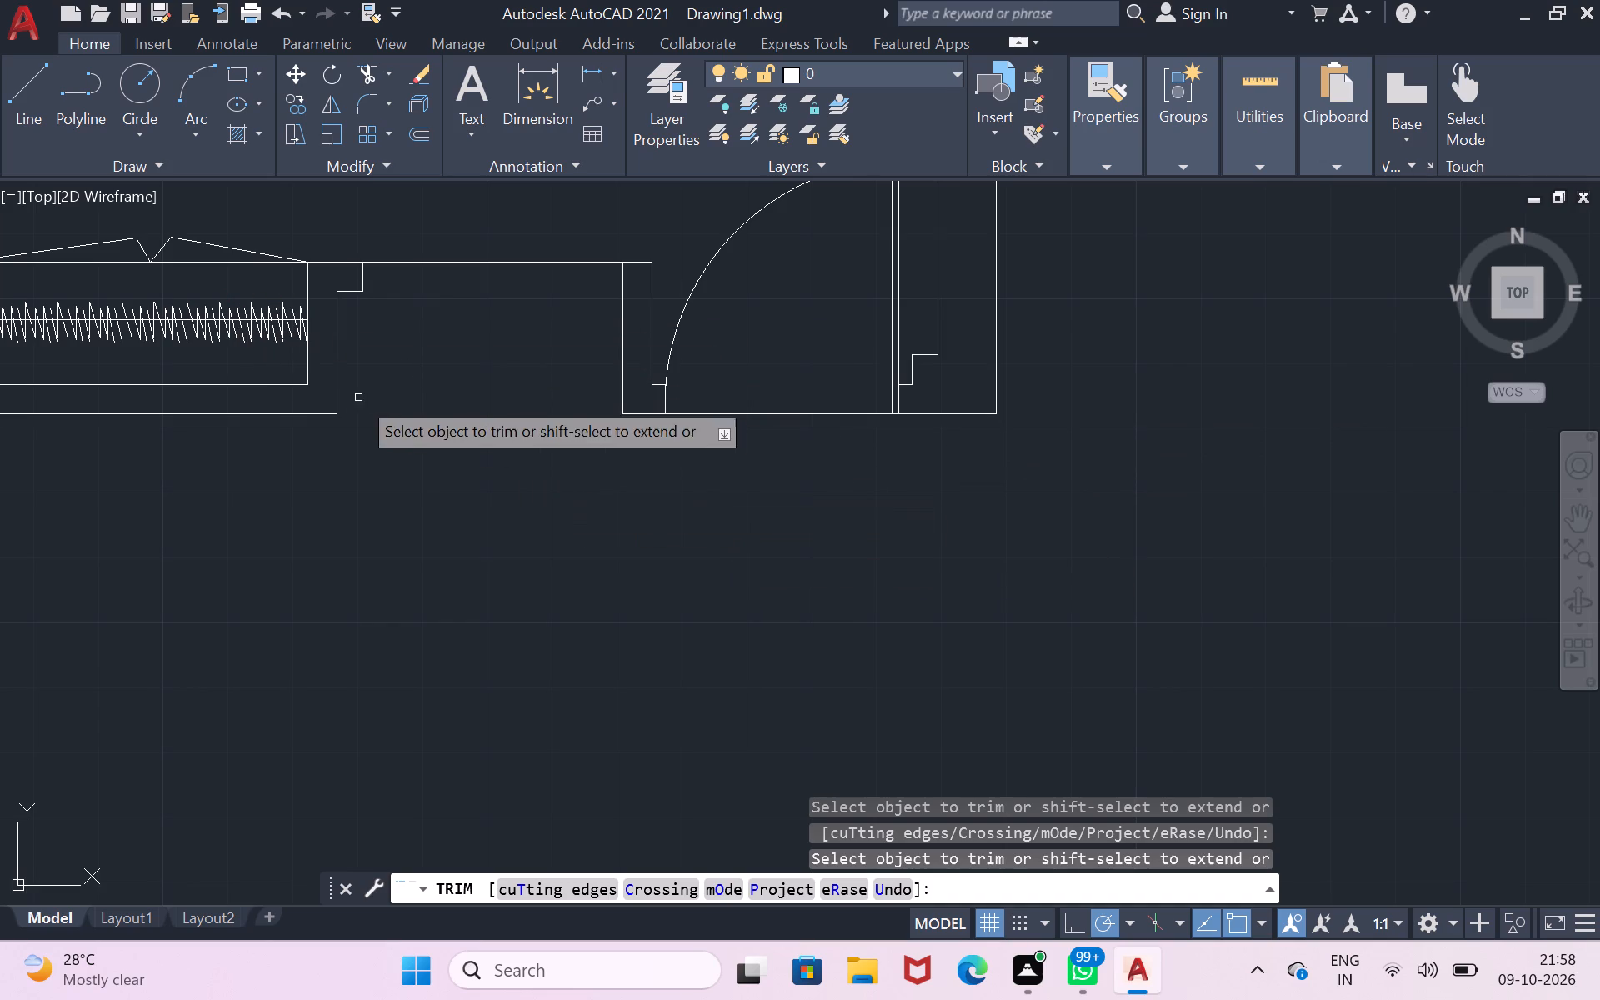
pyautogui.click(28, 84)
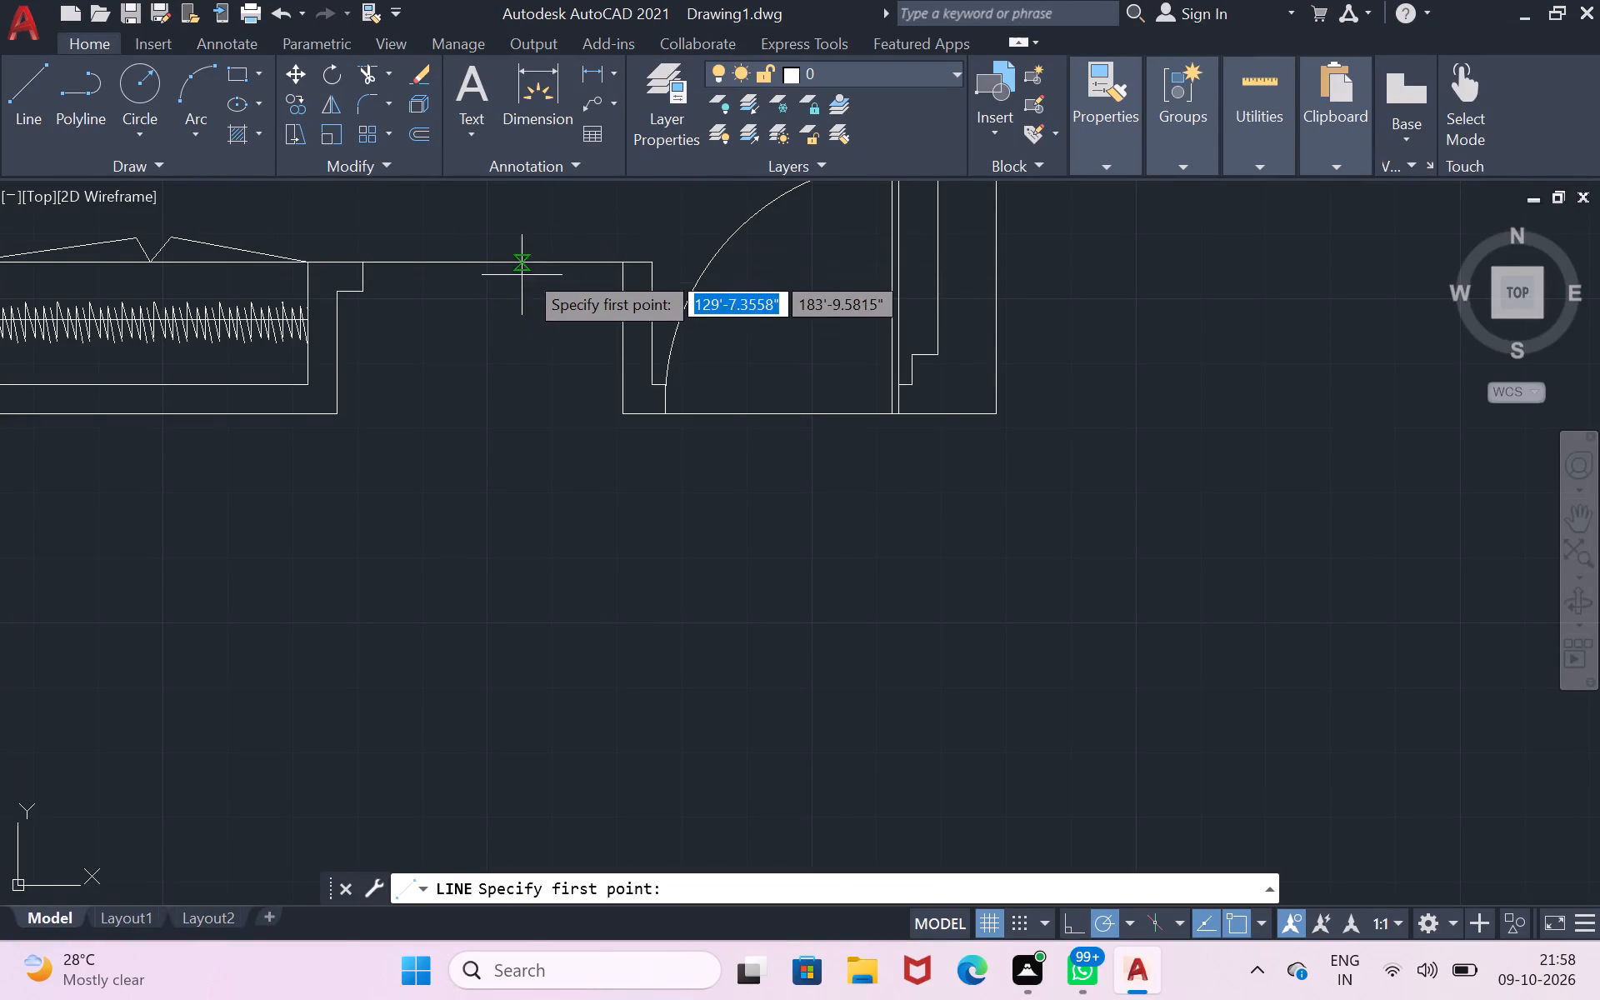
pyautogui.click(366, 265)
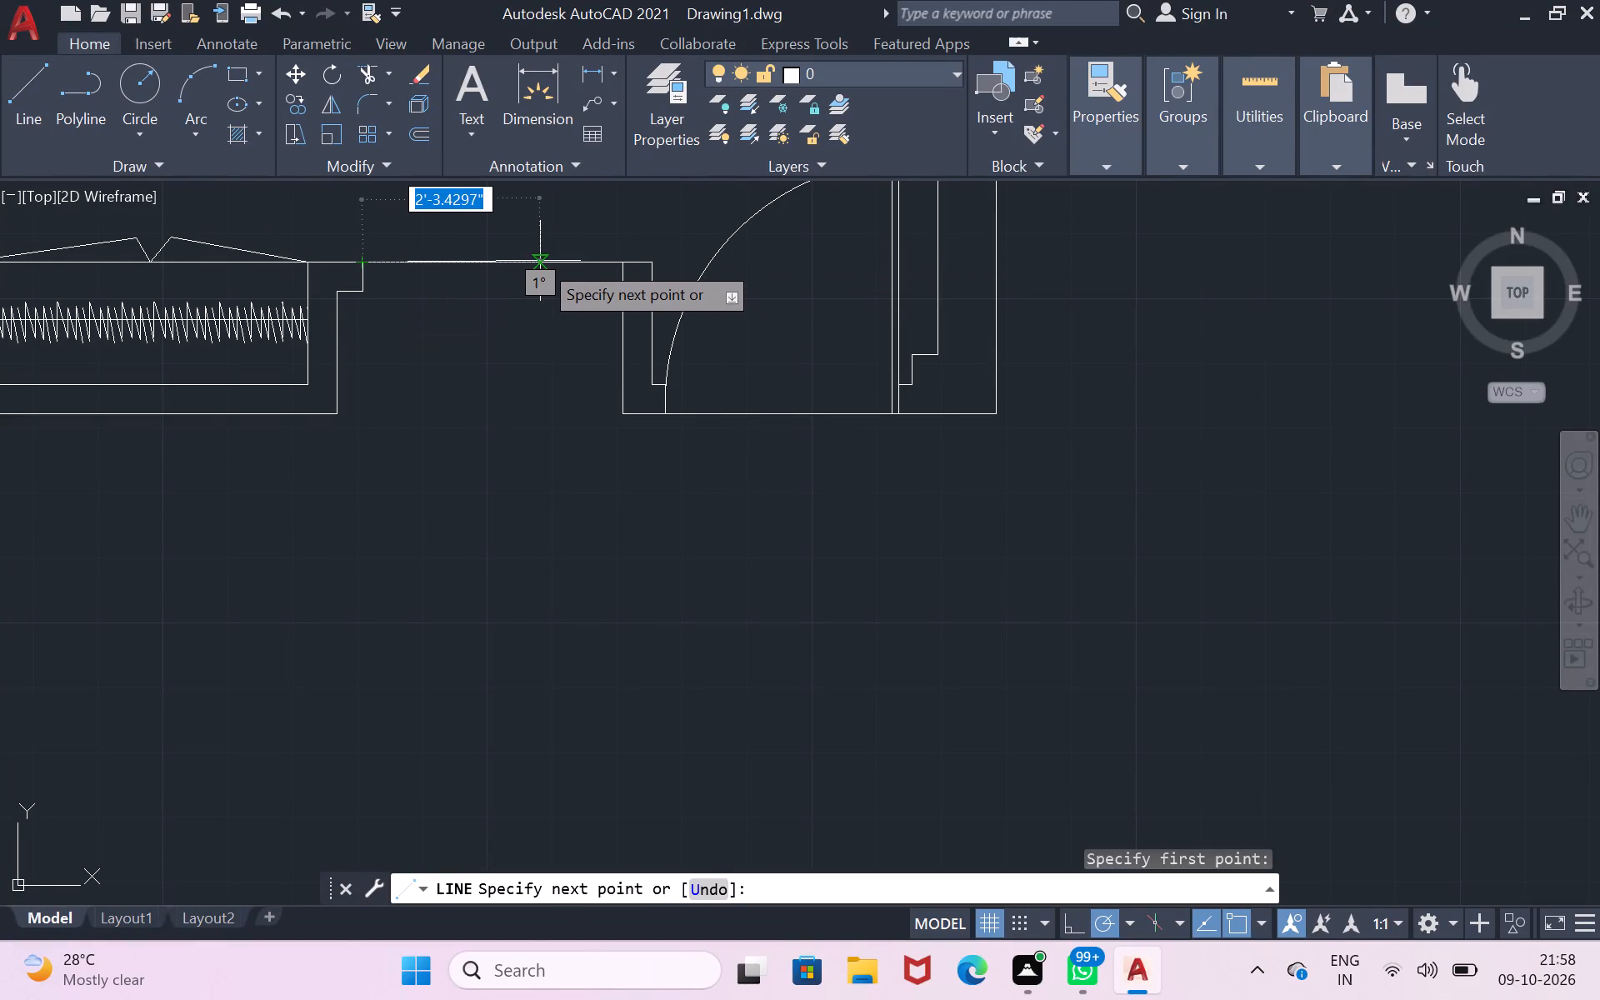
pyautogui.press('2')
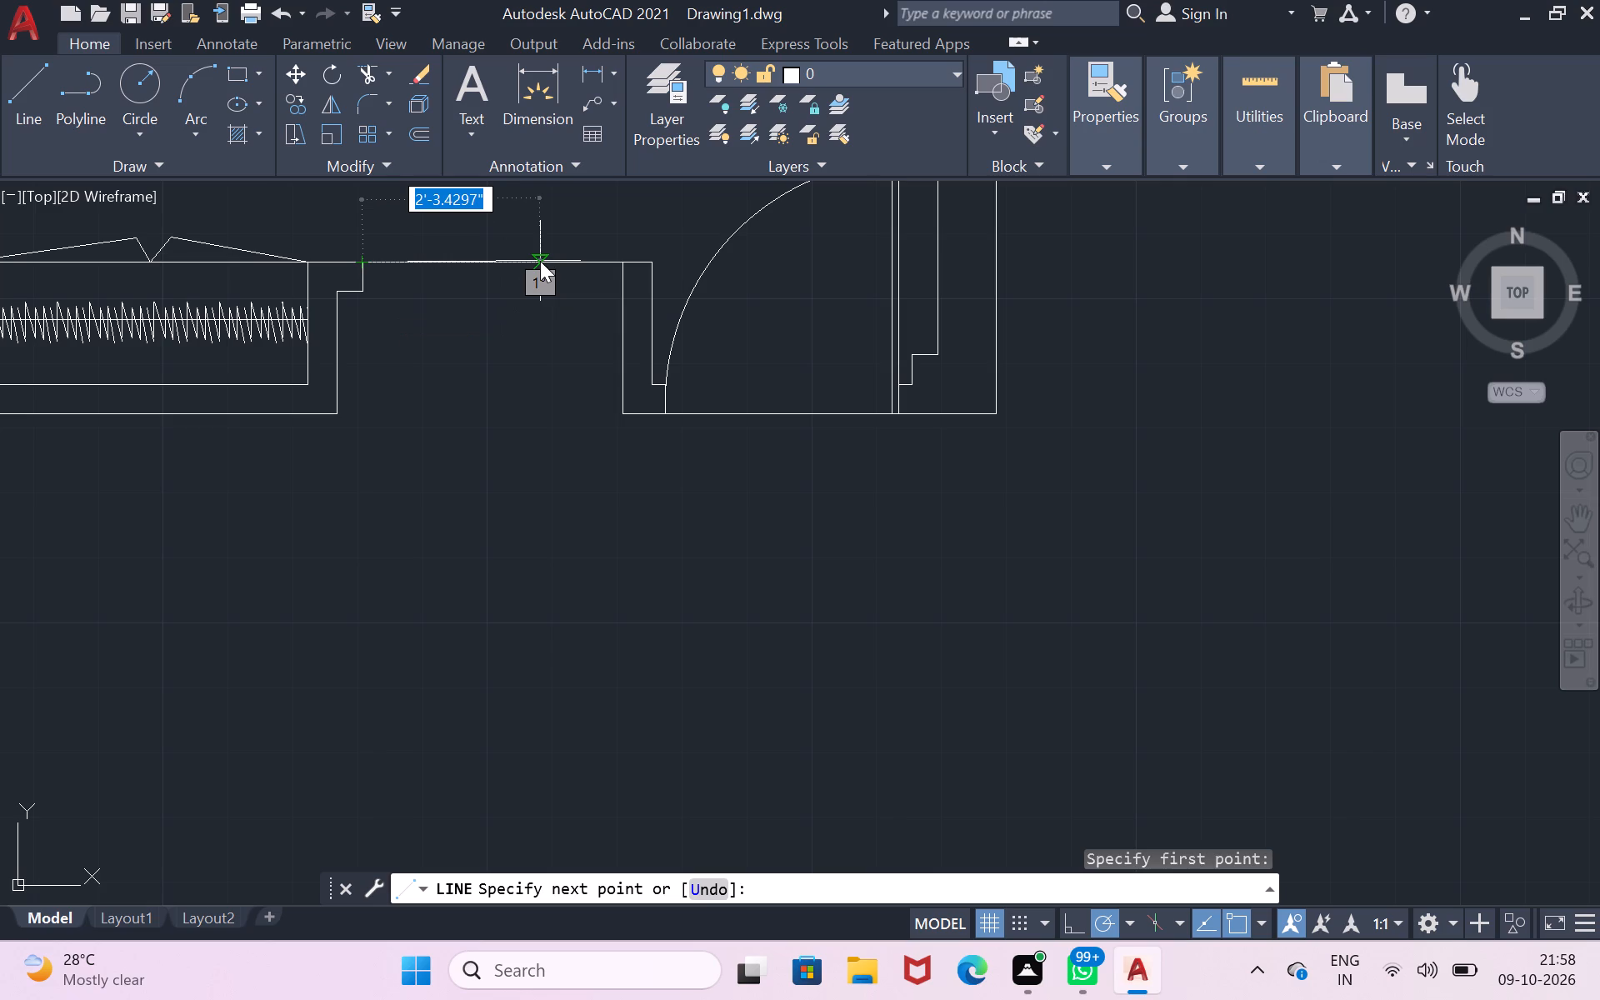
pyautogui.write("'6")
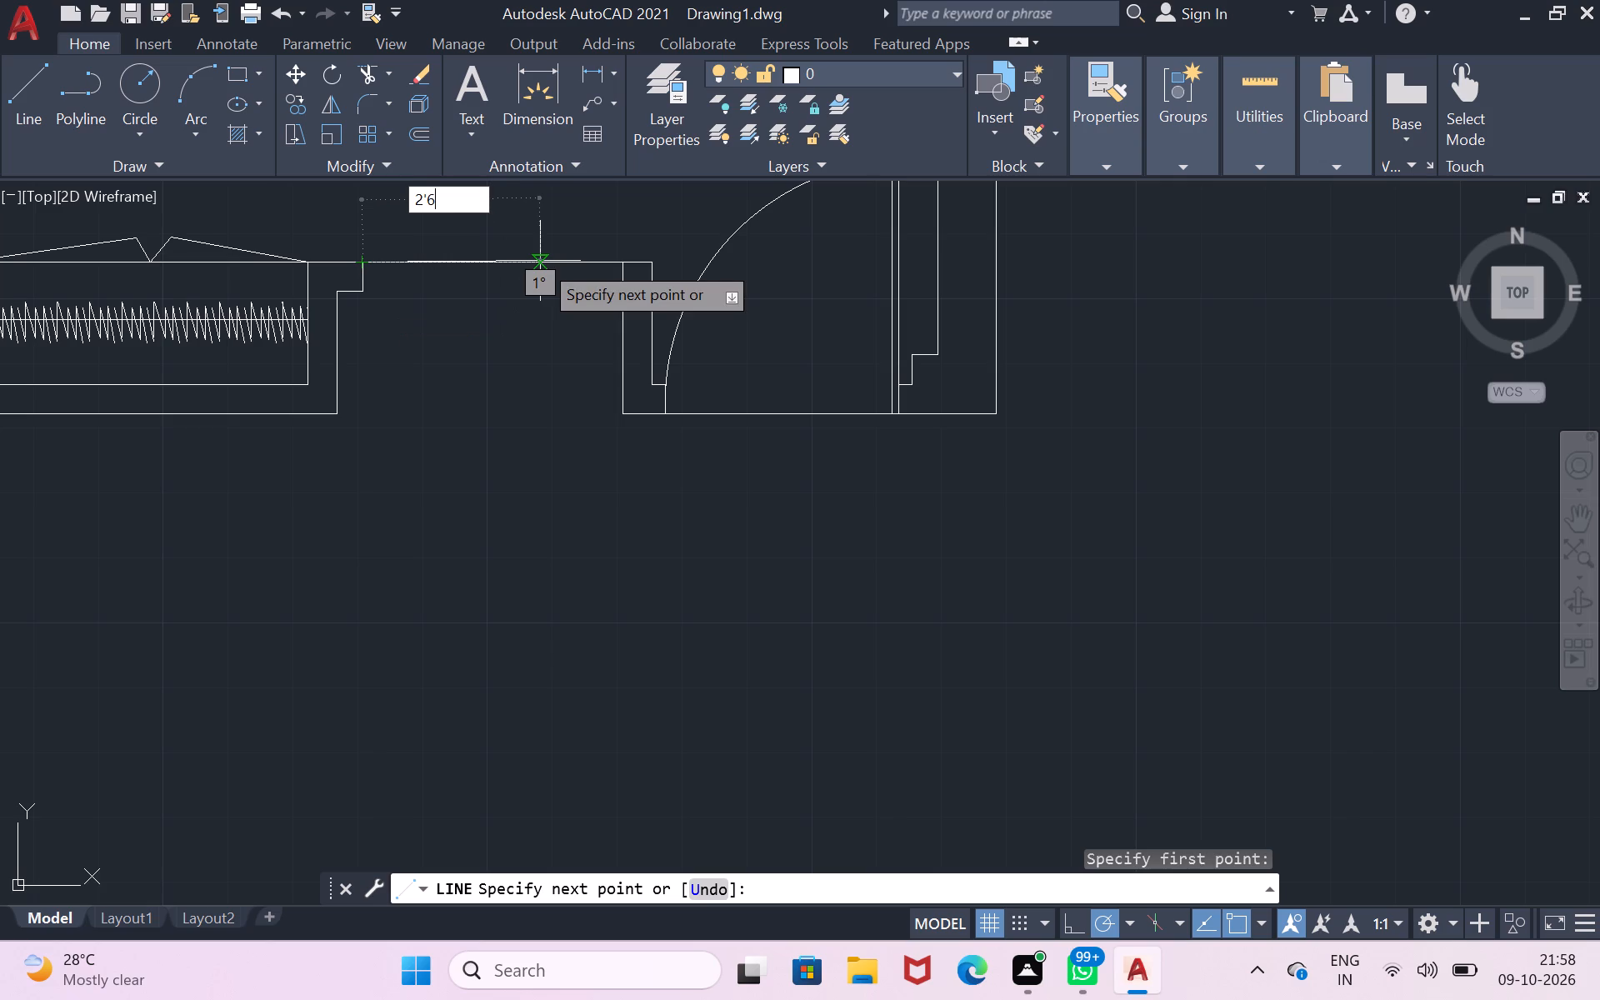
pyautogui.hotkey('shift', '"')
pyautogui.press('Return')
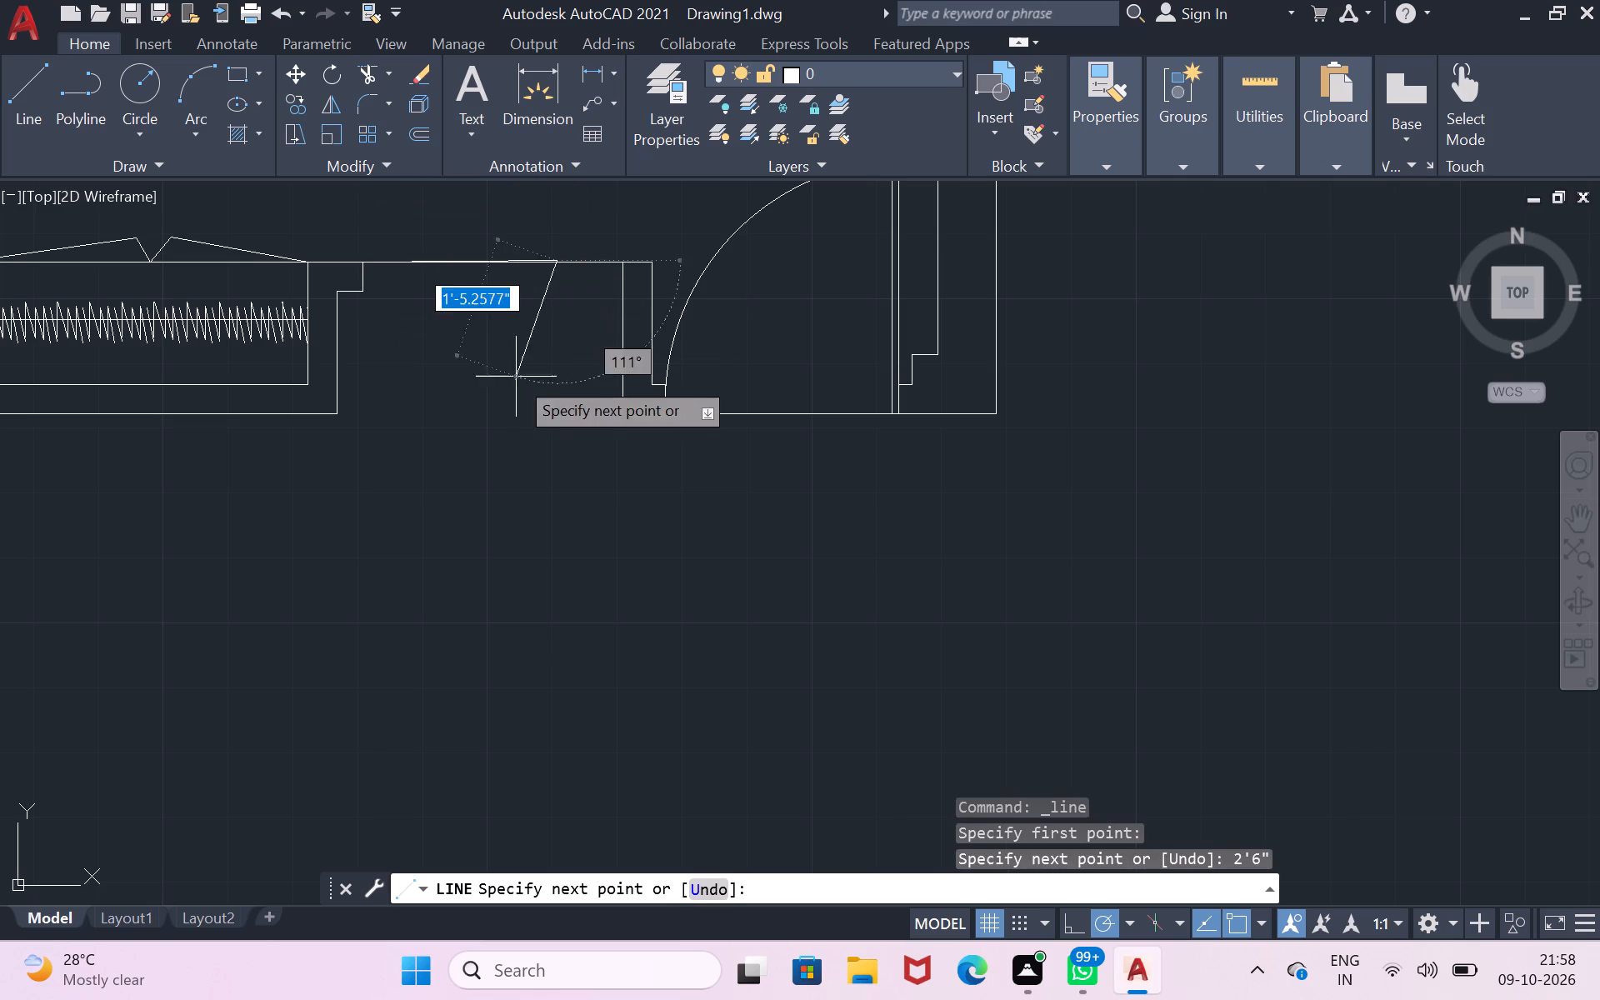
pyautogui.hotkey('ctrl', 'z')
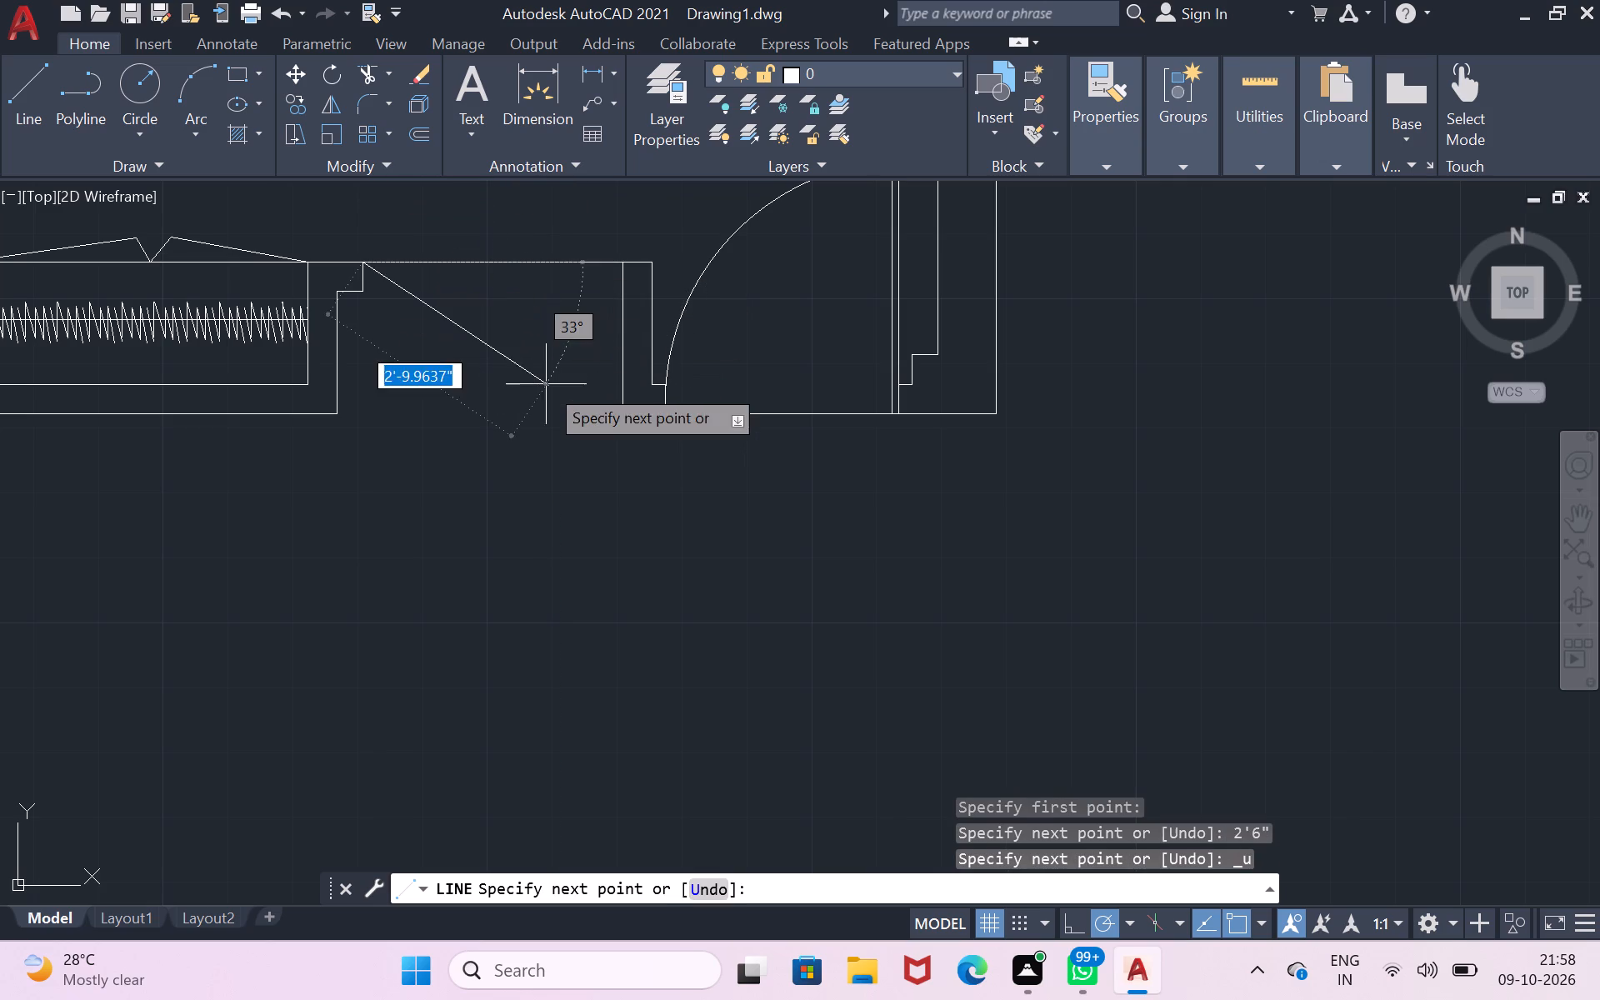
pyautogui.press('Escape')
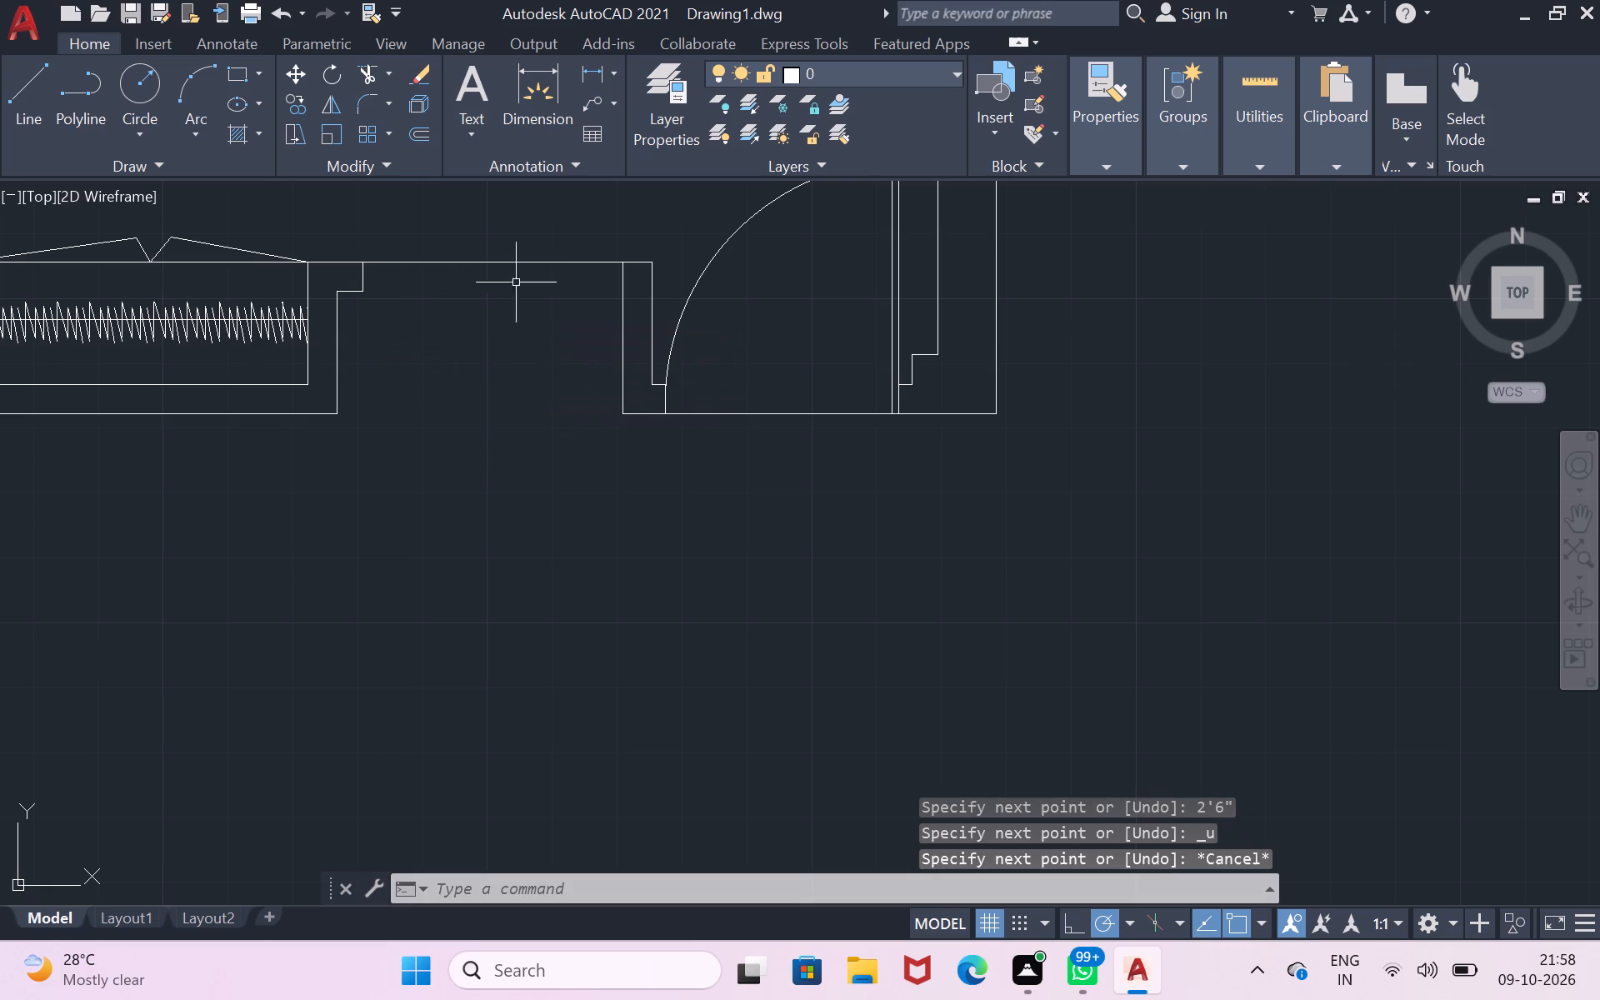
# Trim the horizontal wall line spanning the opening between the wardrobe-side jamb and the wall west of the swing door.
pyautogui.click(360, 75)
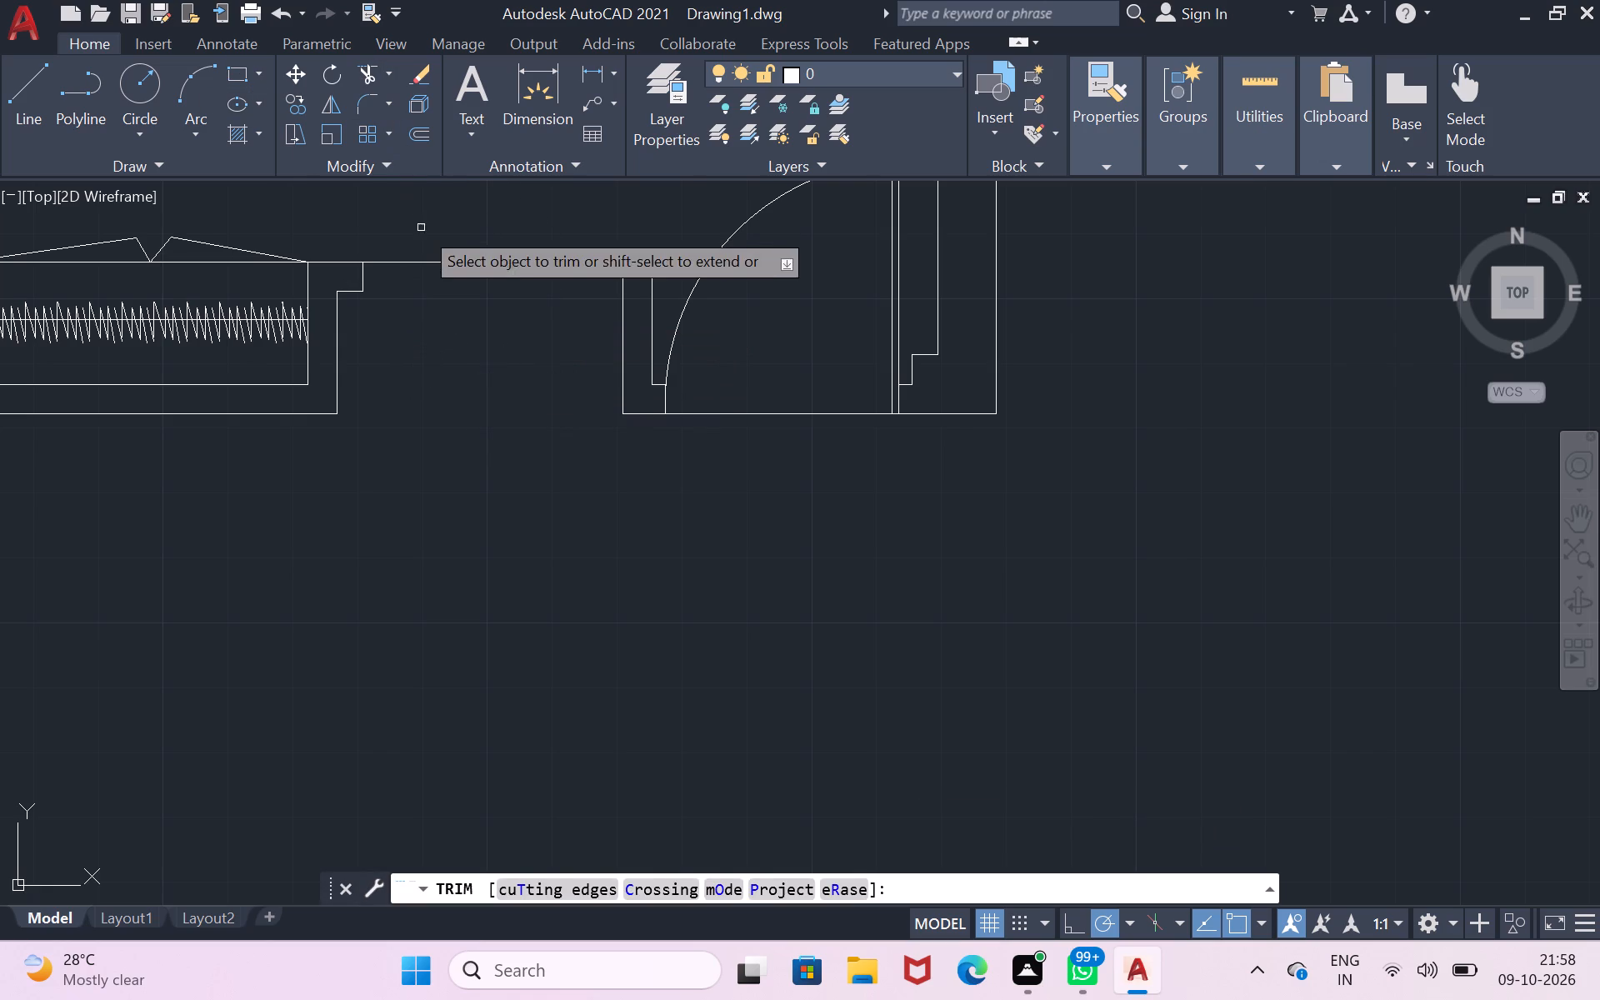
pyautogui.moveTo(421, 228); pyautogui.dragTo(452, 367)
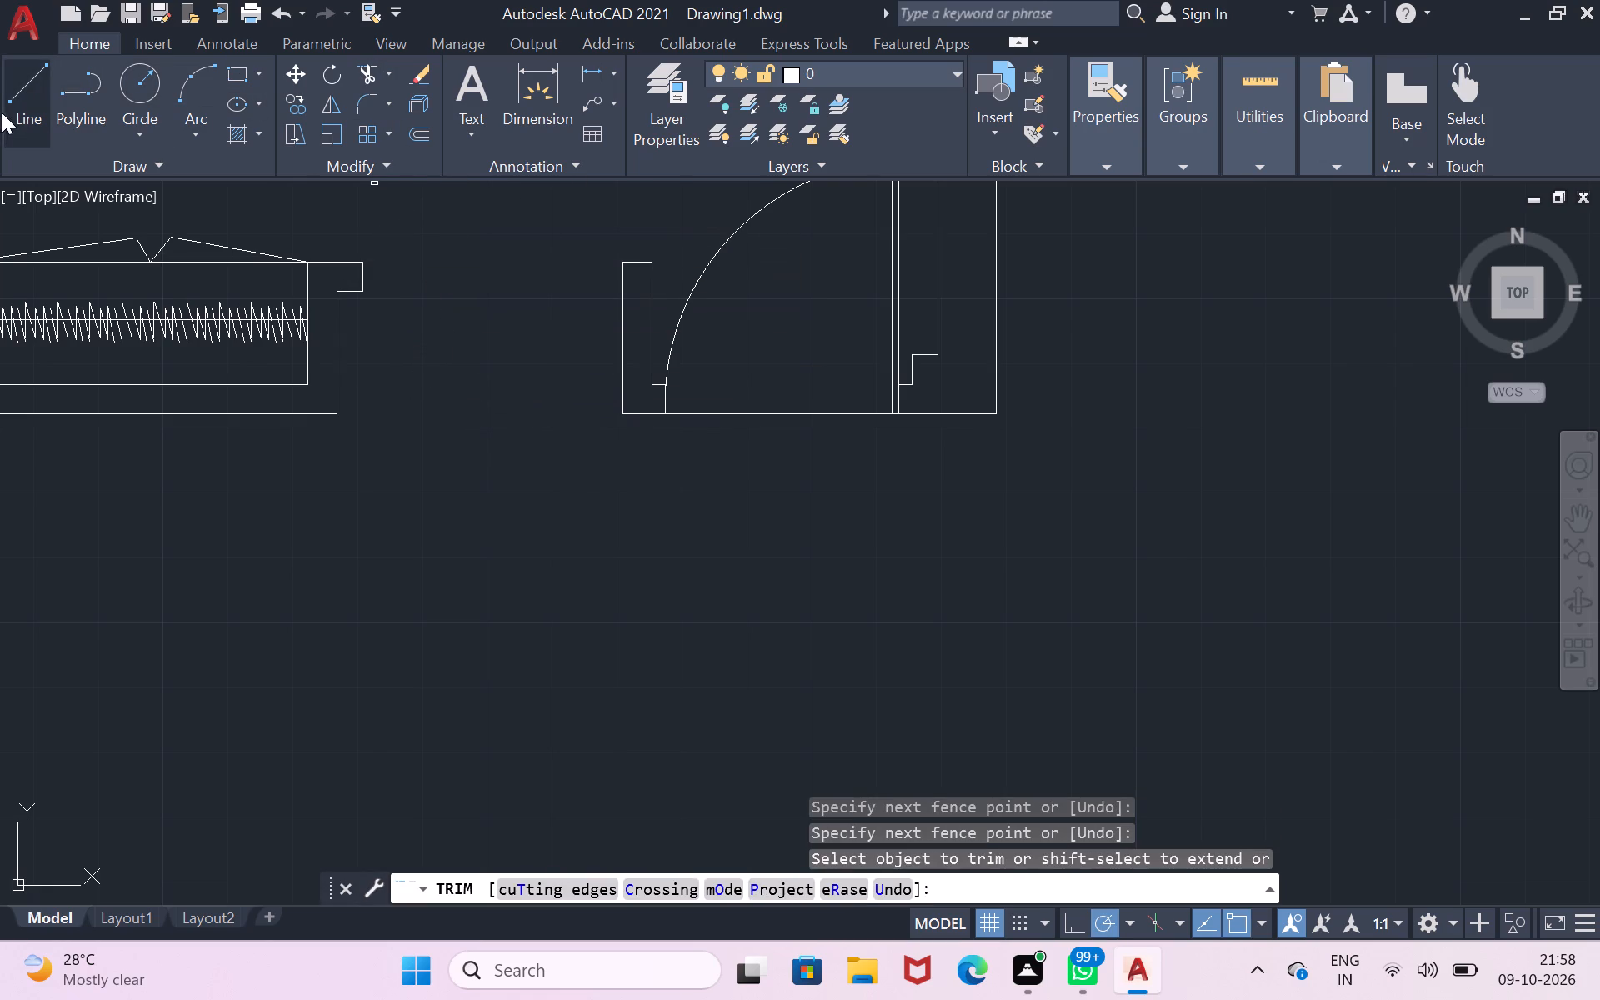
# Draw connected lines from the wardrobe-side jamb's northeast corner: 2'6" east, 4.5" south, and east to the vertical wall line.
pyautogui.click(18, 102)
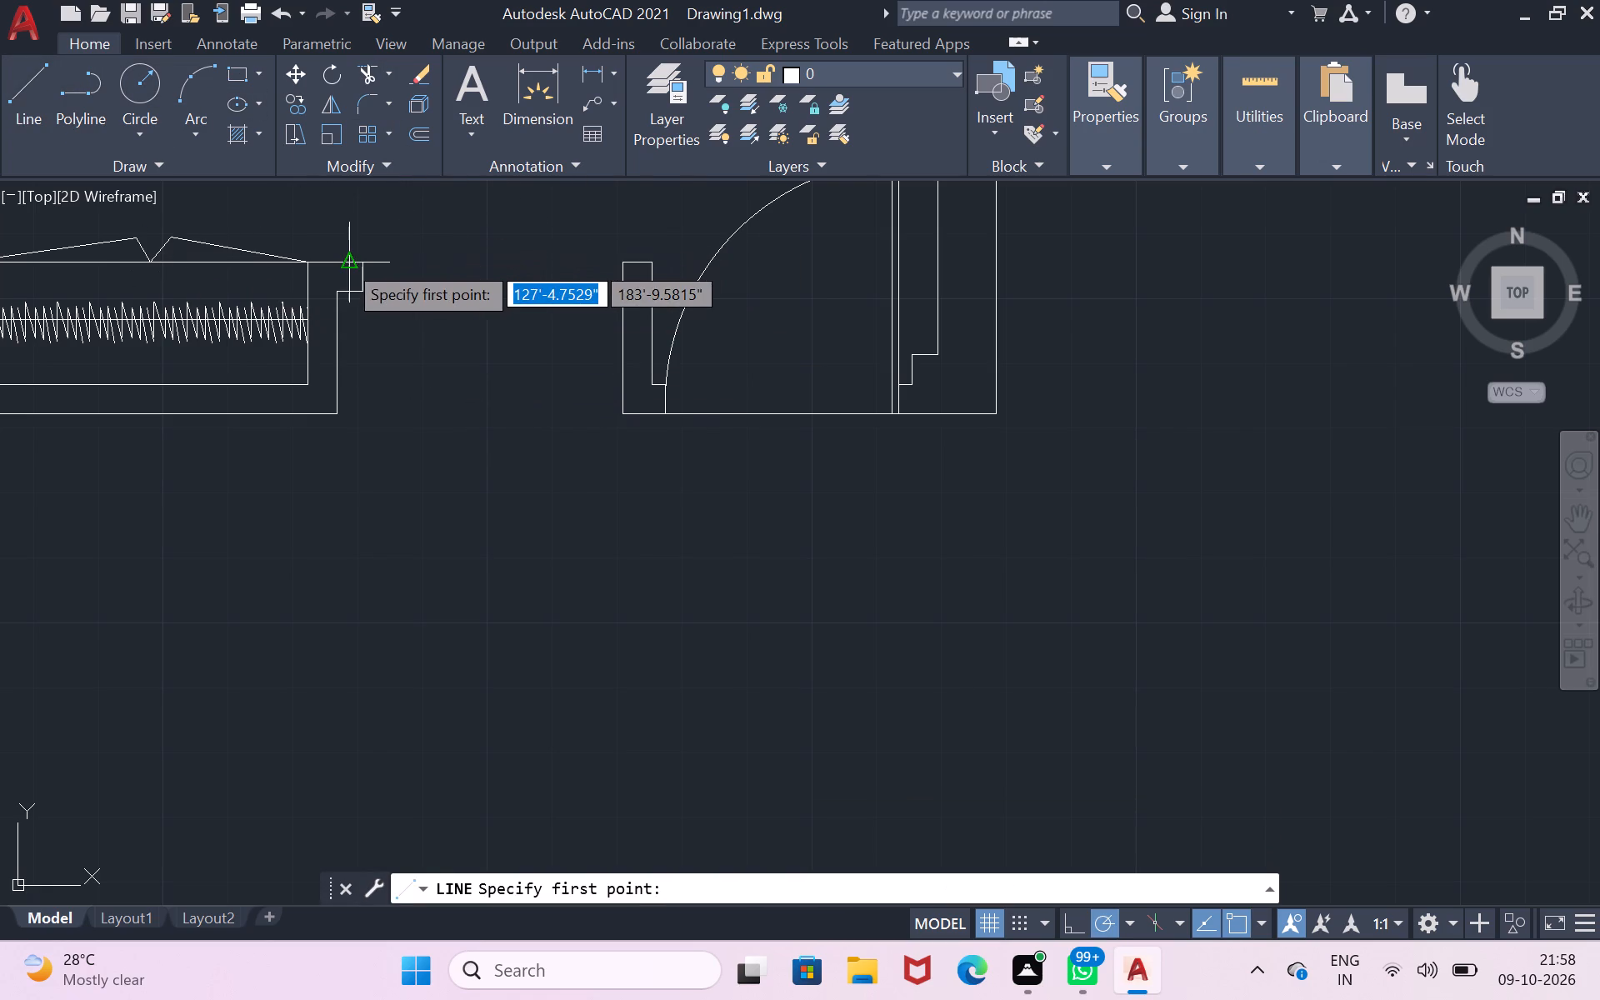
pyautogui.click(365, 264)
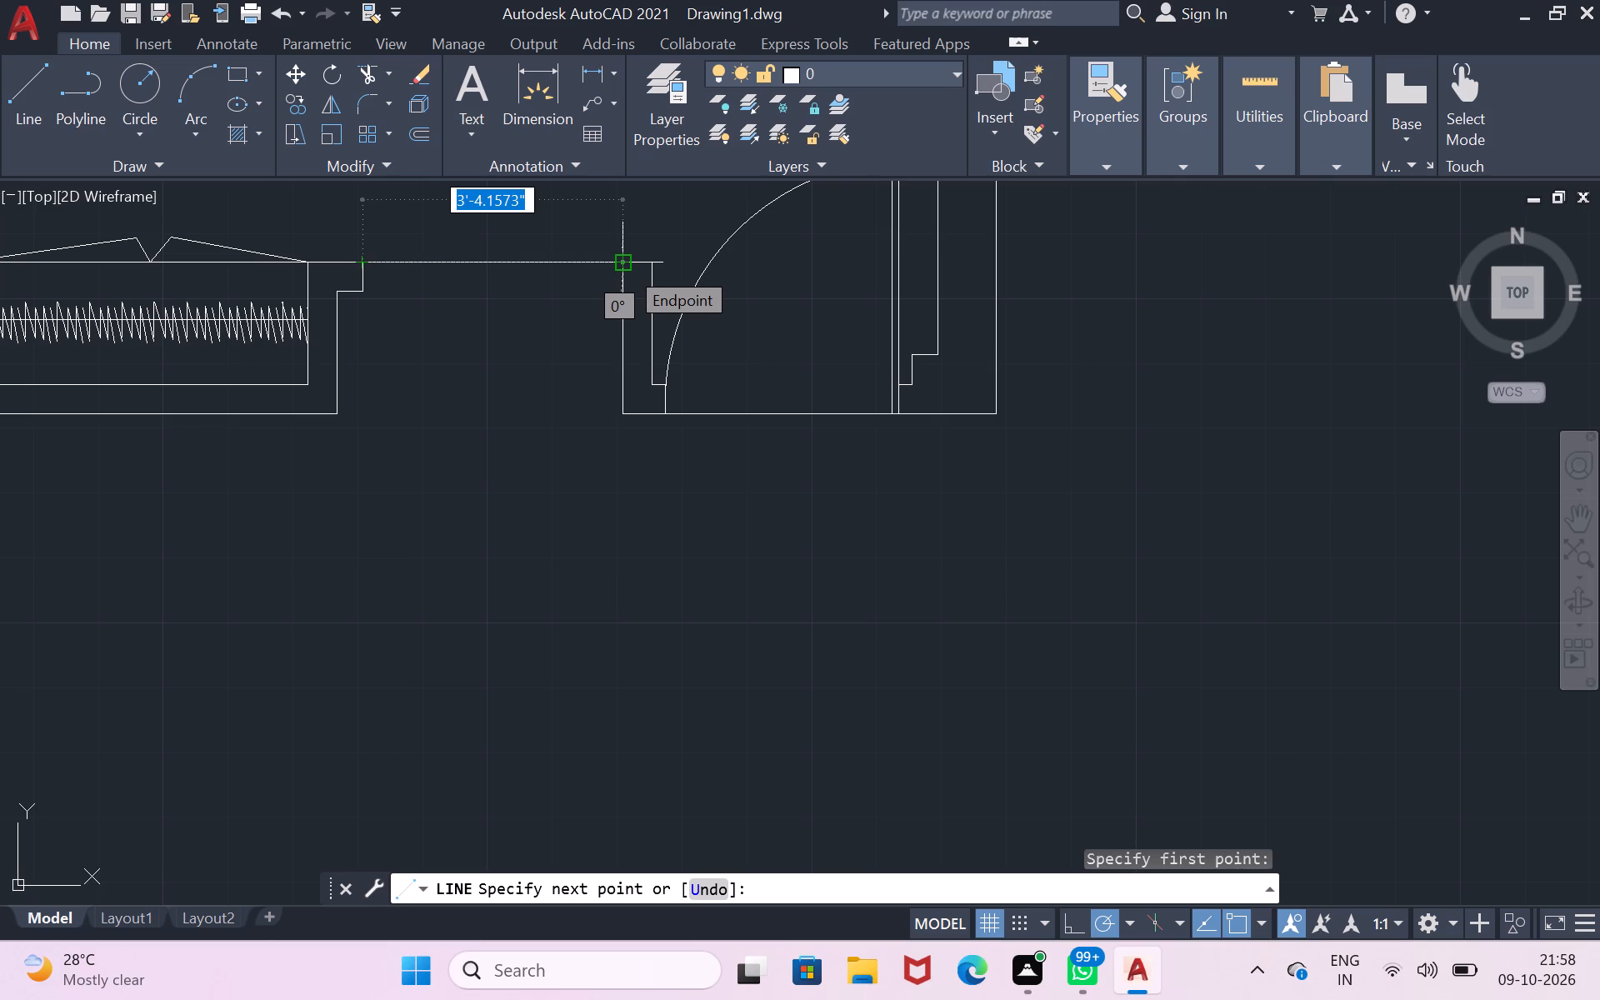
pyautogui.write("2'6")
pyautogui.hotkey('shift', '"')
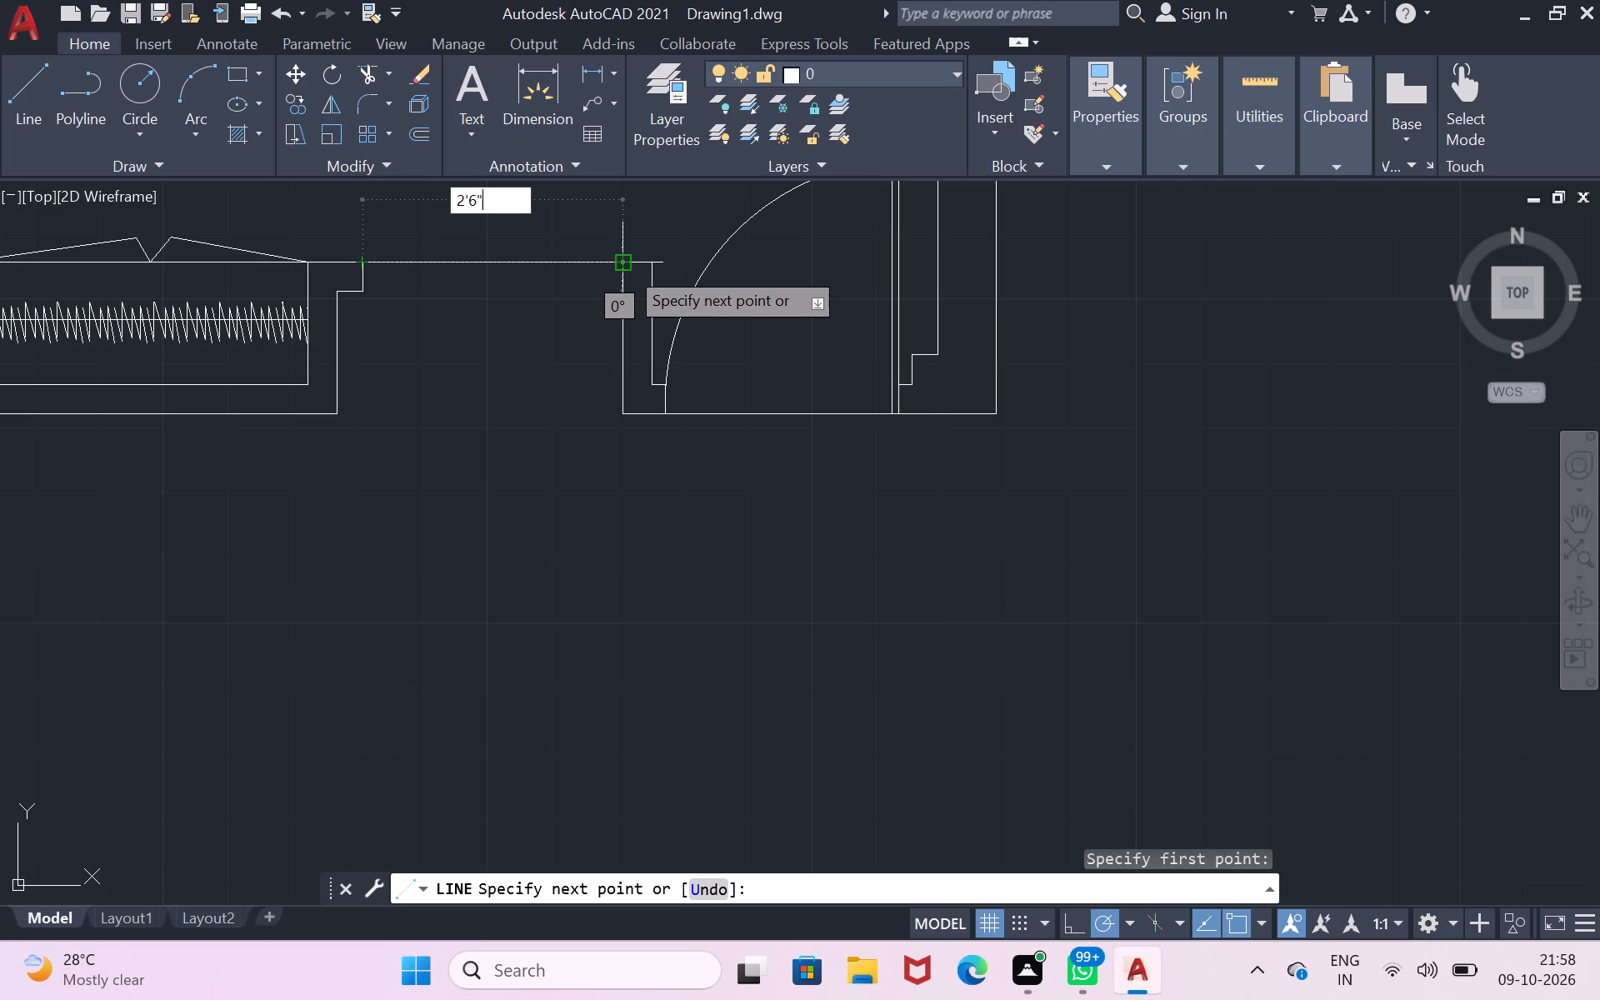
pyautogui.press('Return')
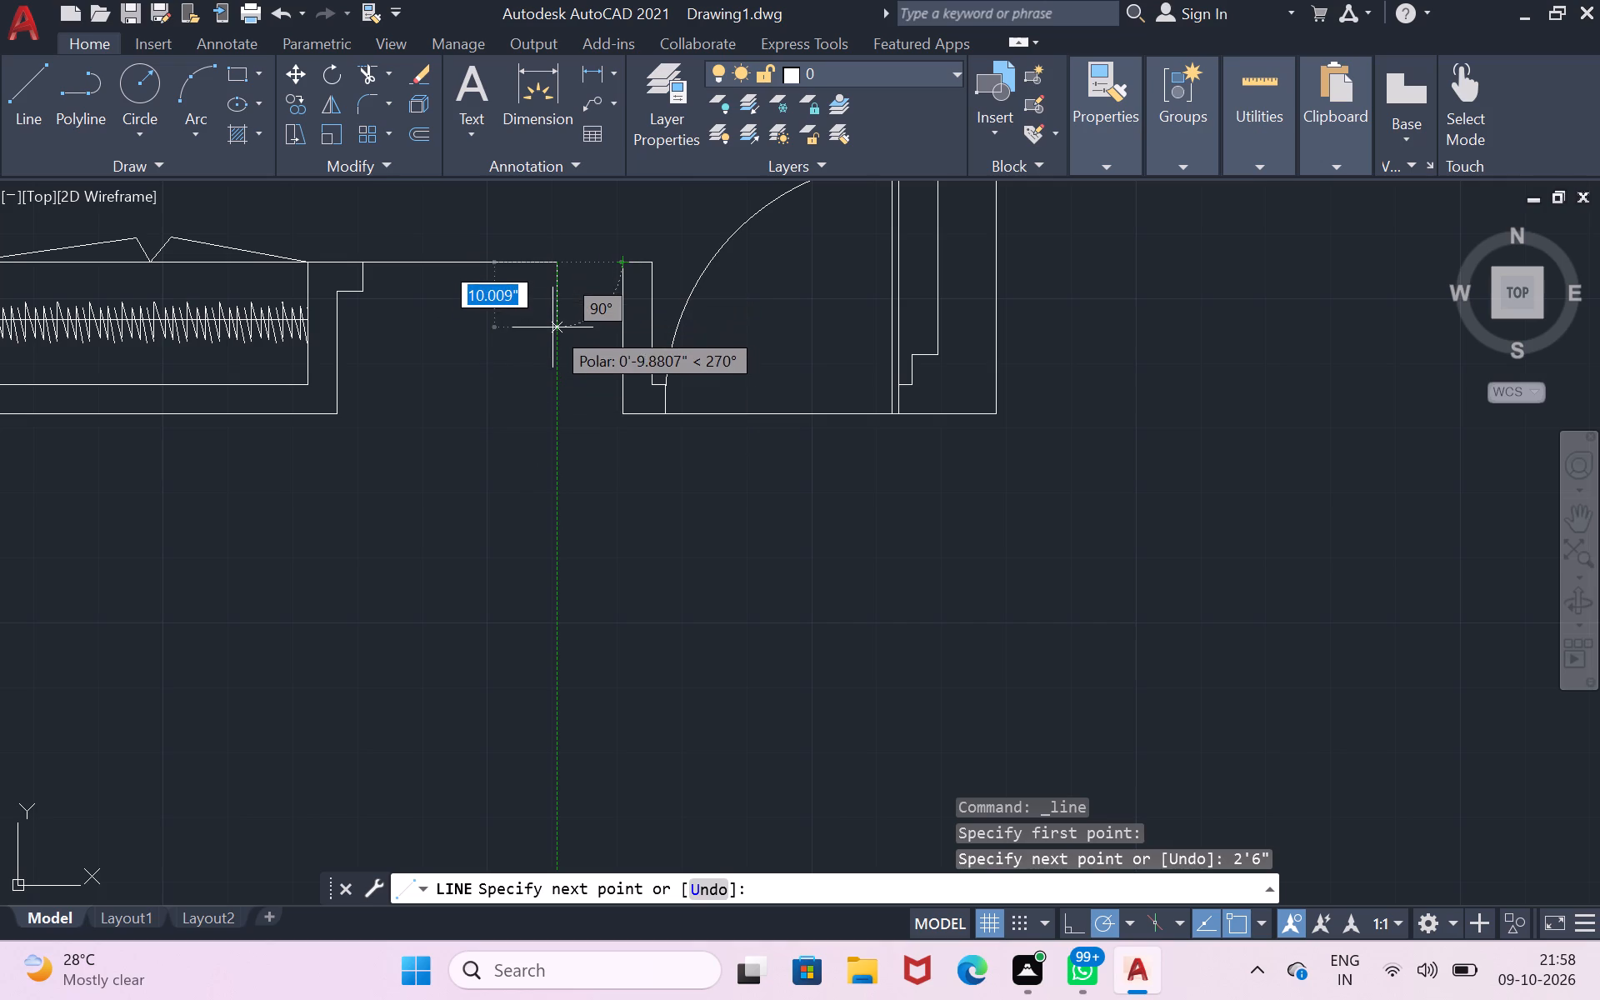
pyautogui.write('4.5')
pyautogui.hotkey('shift', '"')
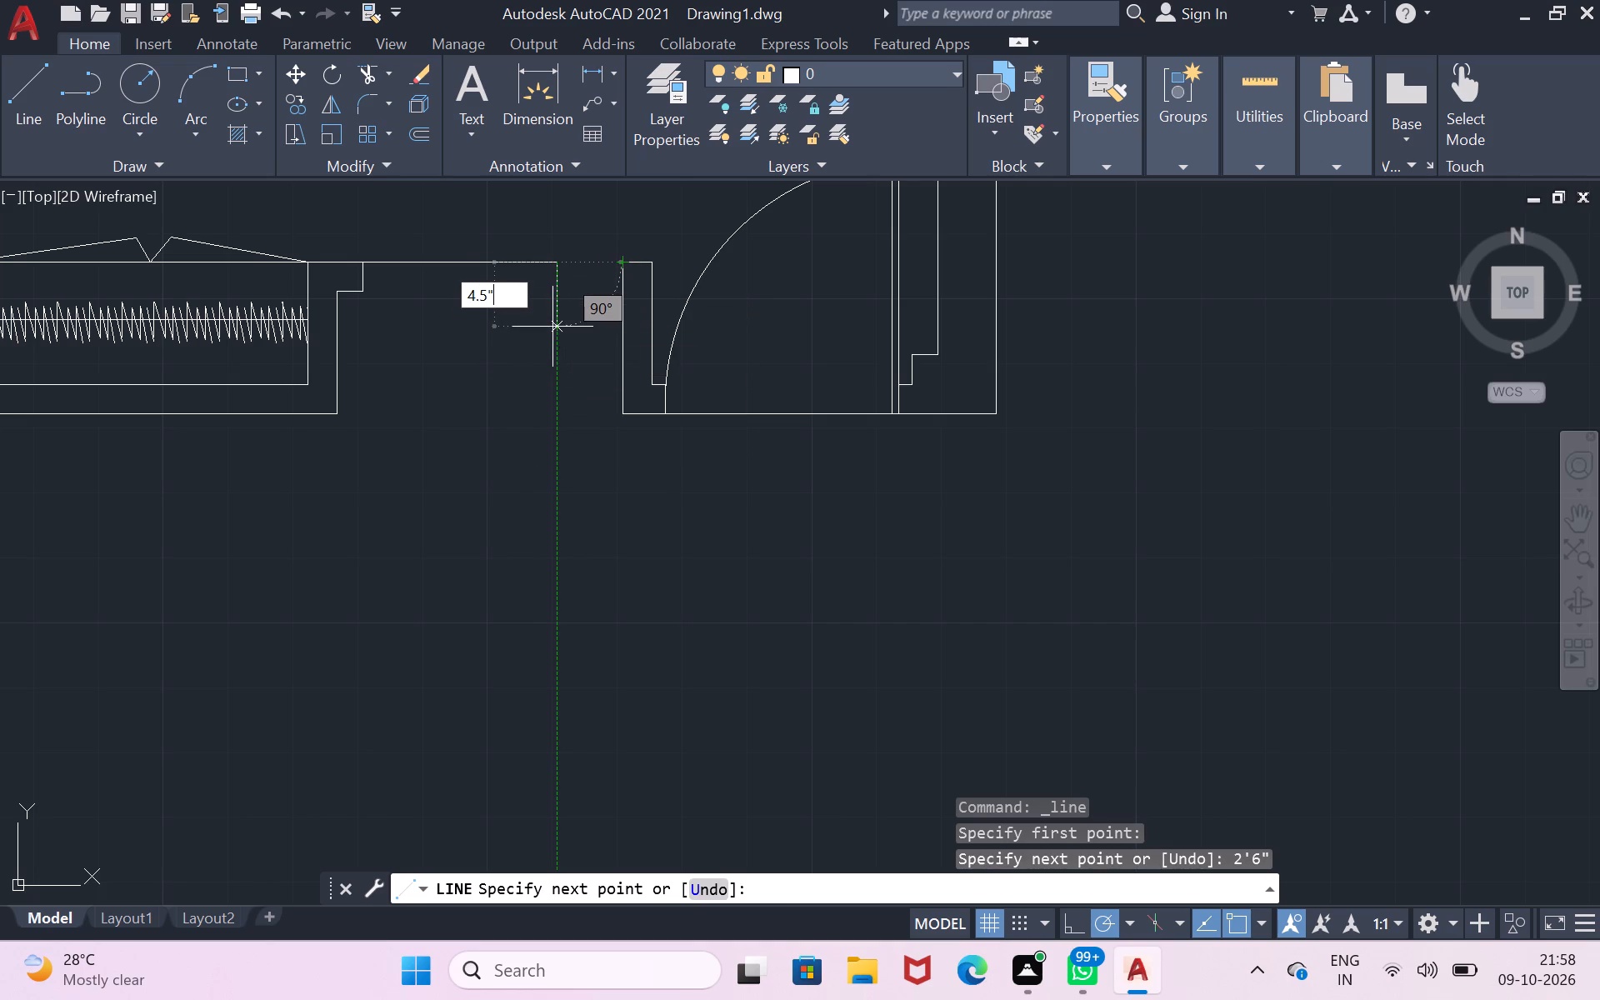
pyautogui.press('Return')
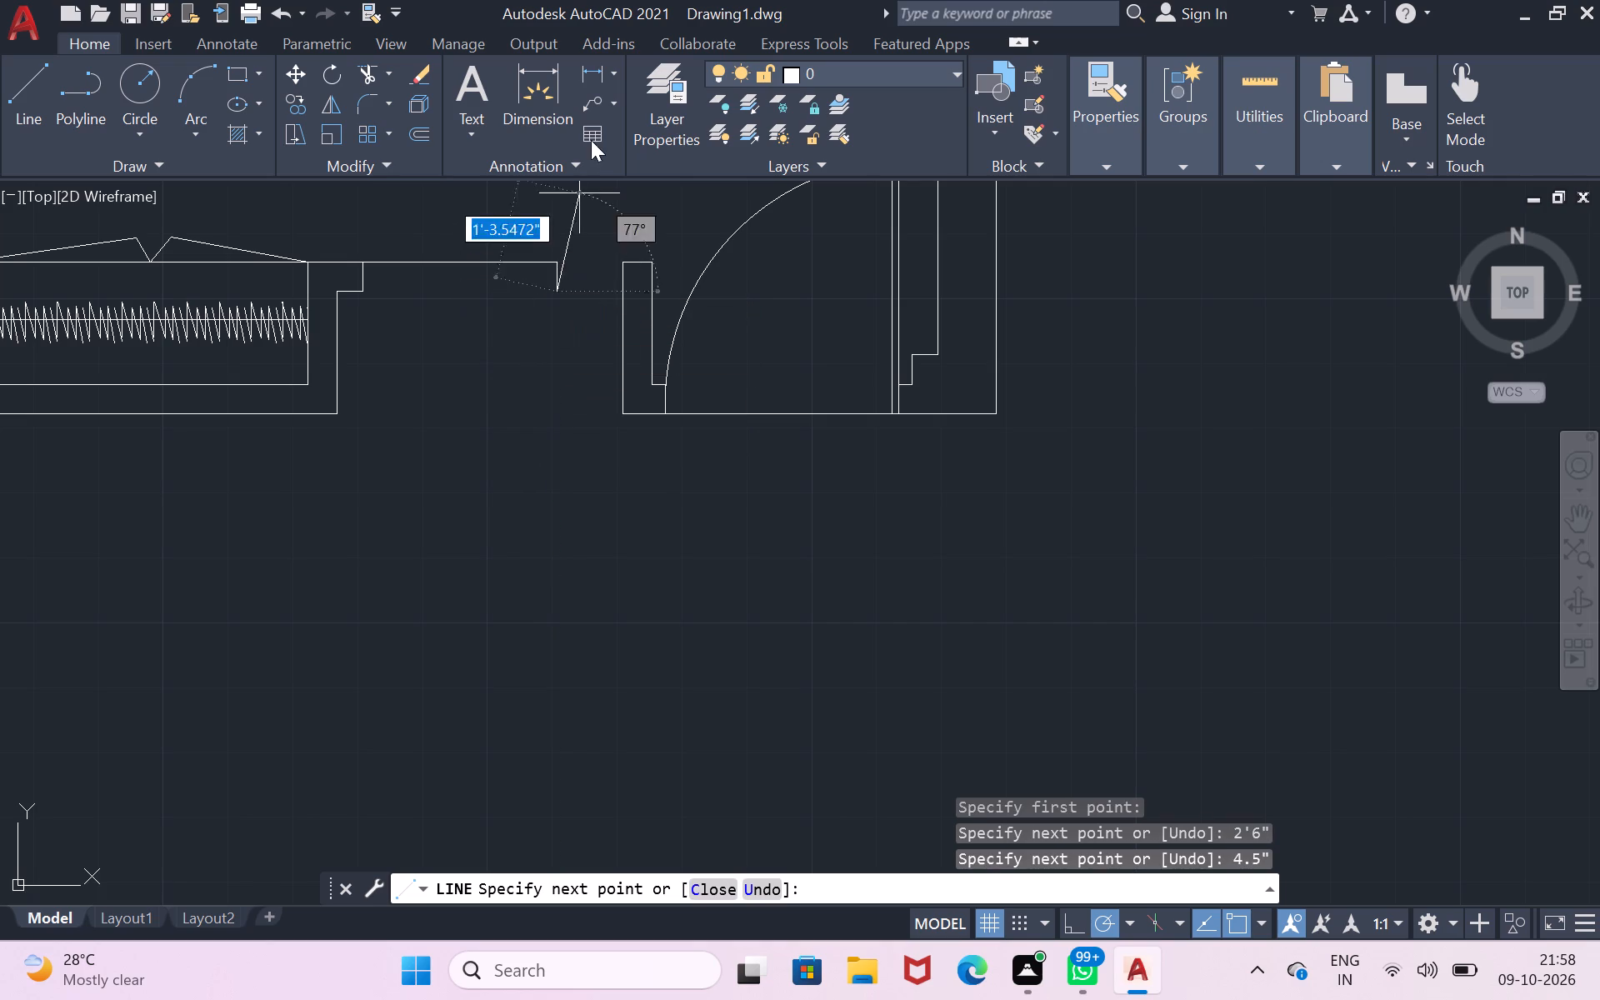
pyautogui.click(619, 287)
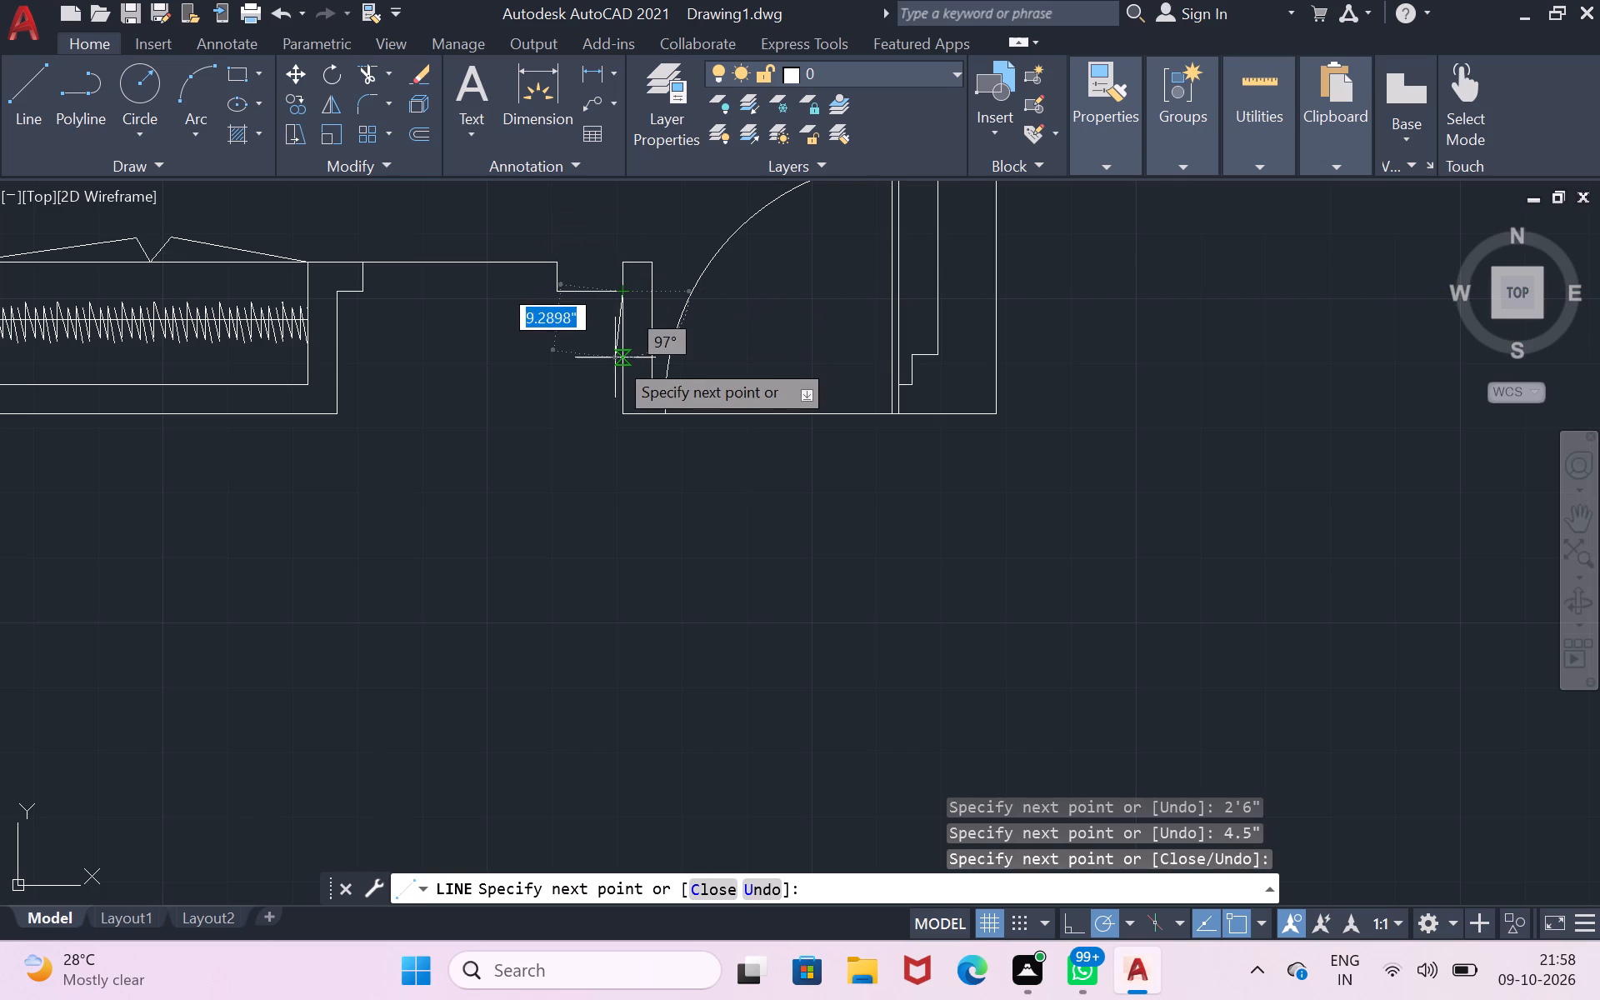
pyautogui.press('\\')
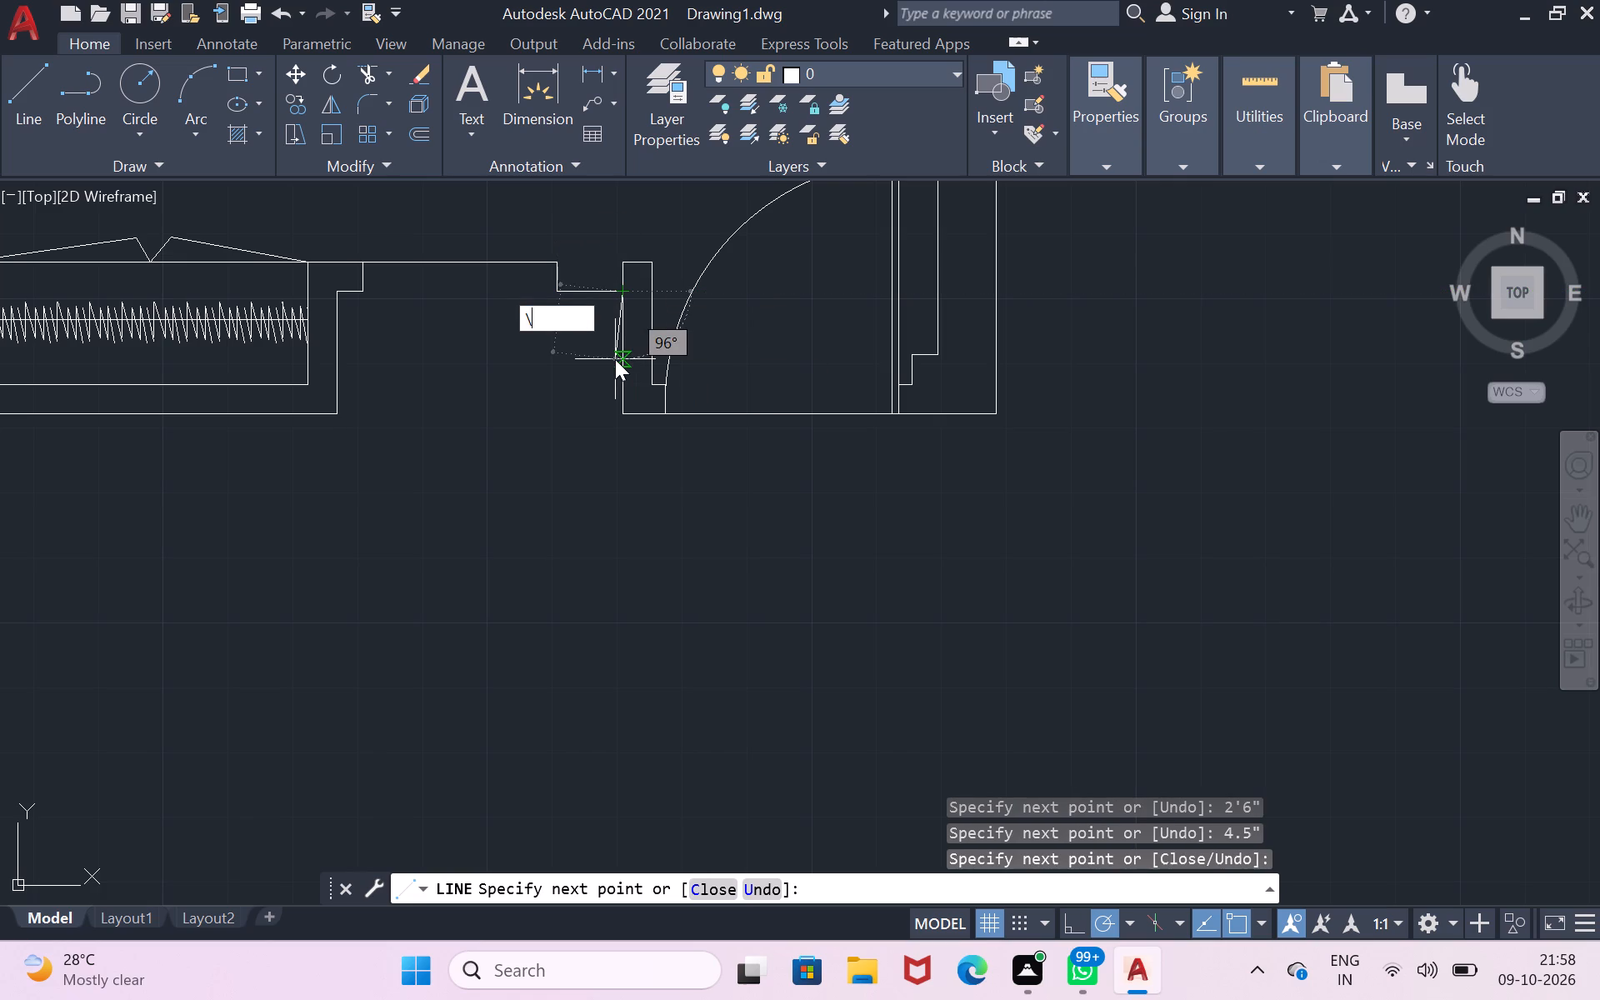
pyautogui.press('BackSpace')
pyautogui.press('Return')
pyautogui.click(615, 359)
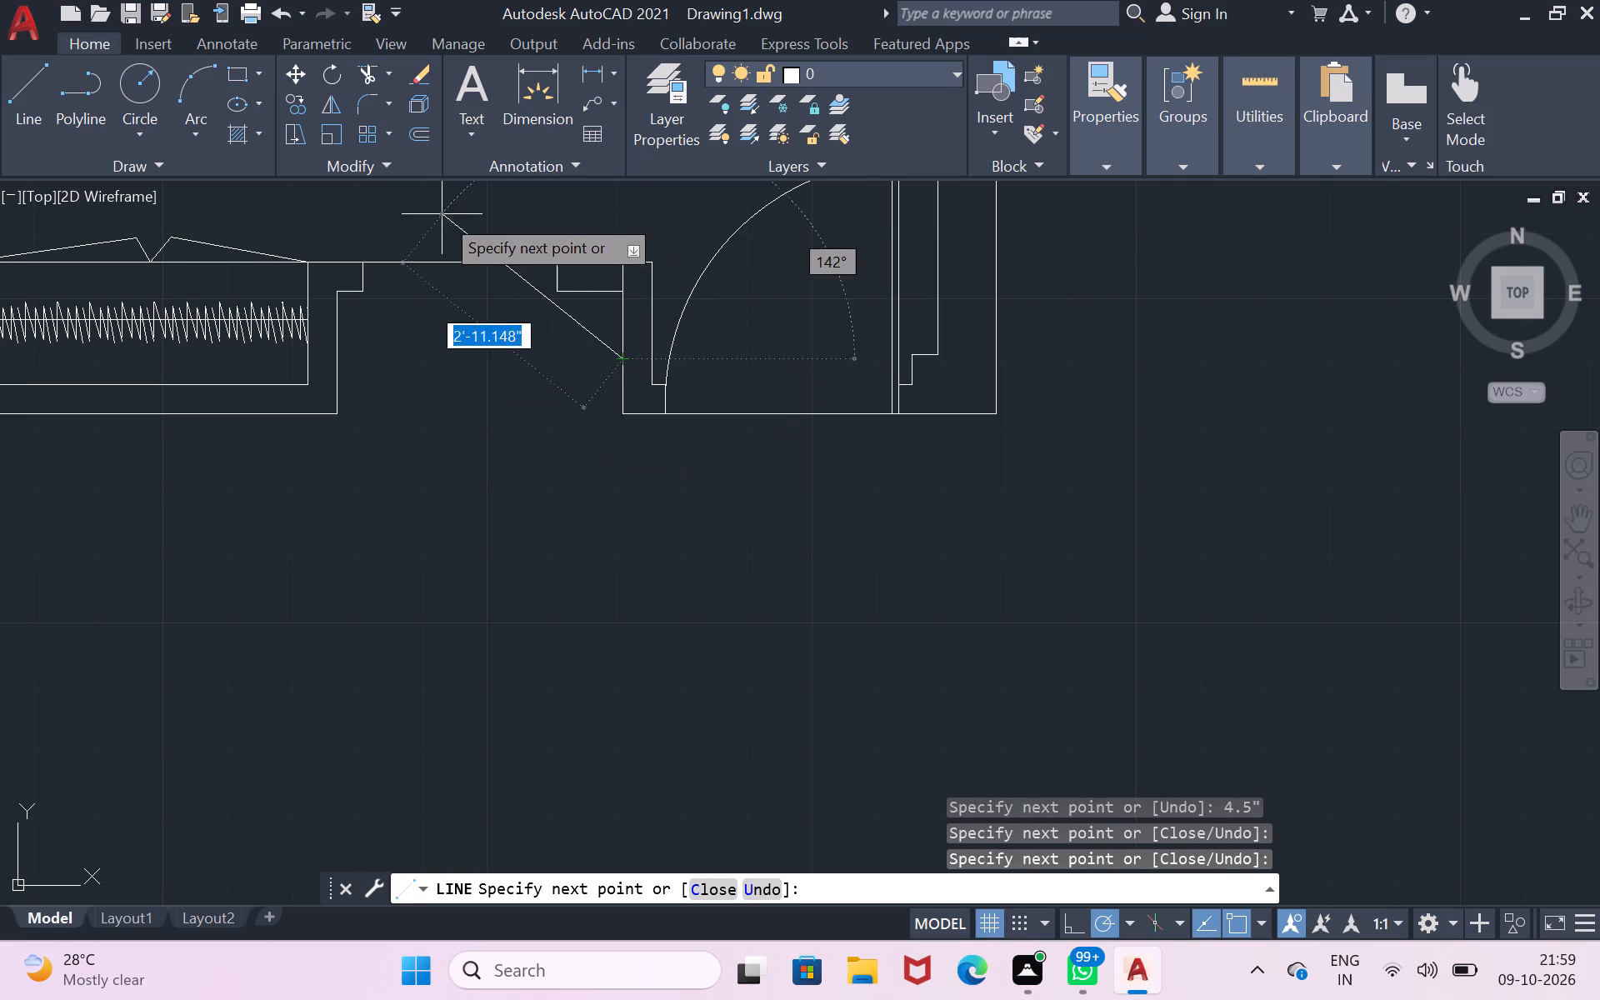
pyautogui.hotkey('ctrl', 'z')
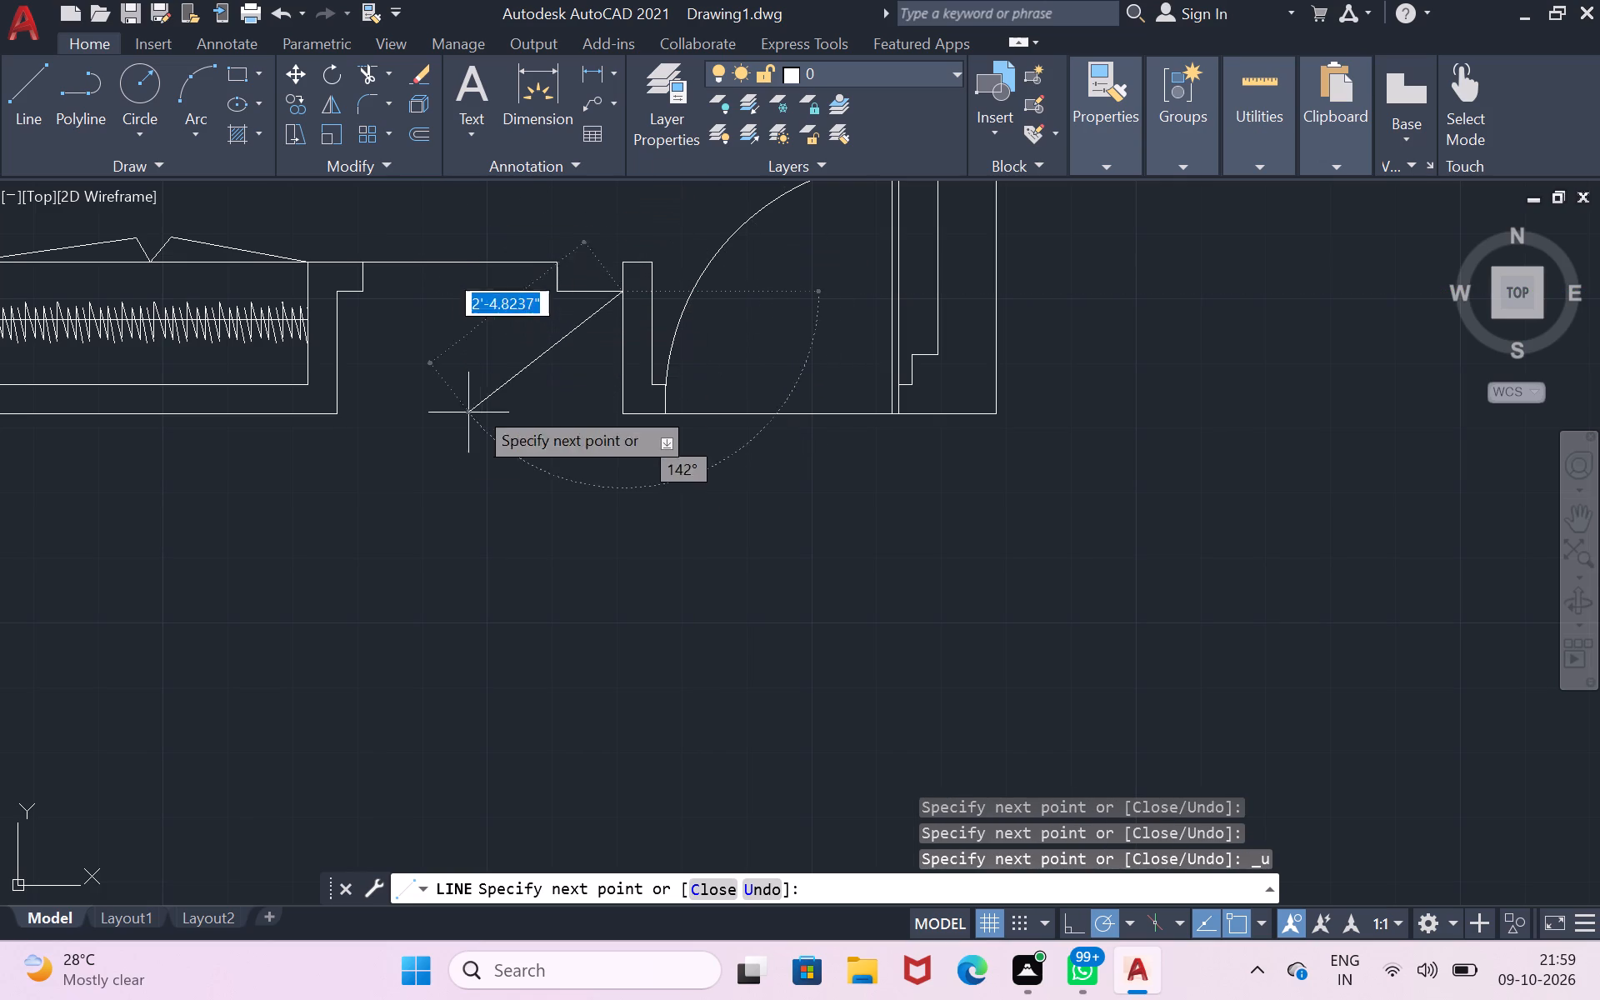
pyautogui.press('Return')
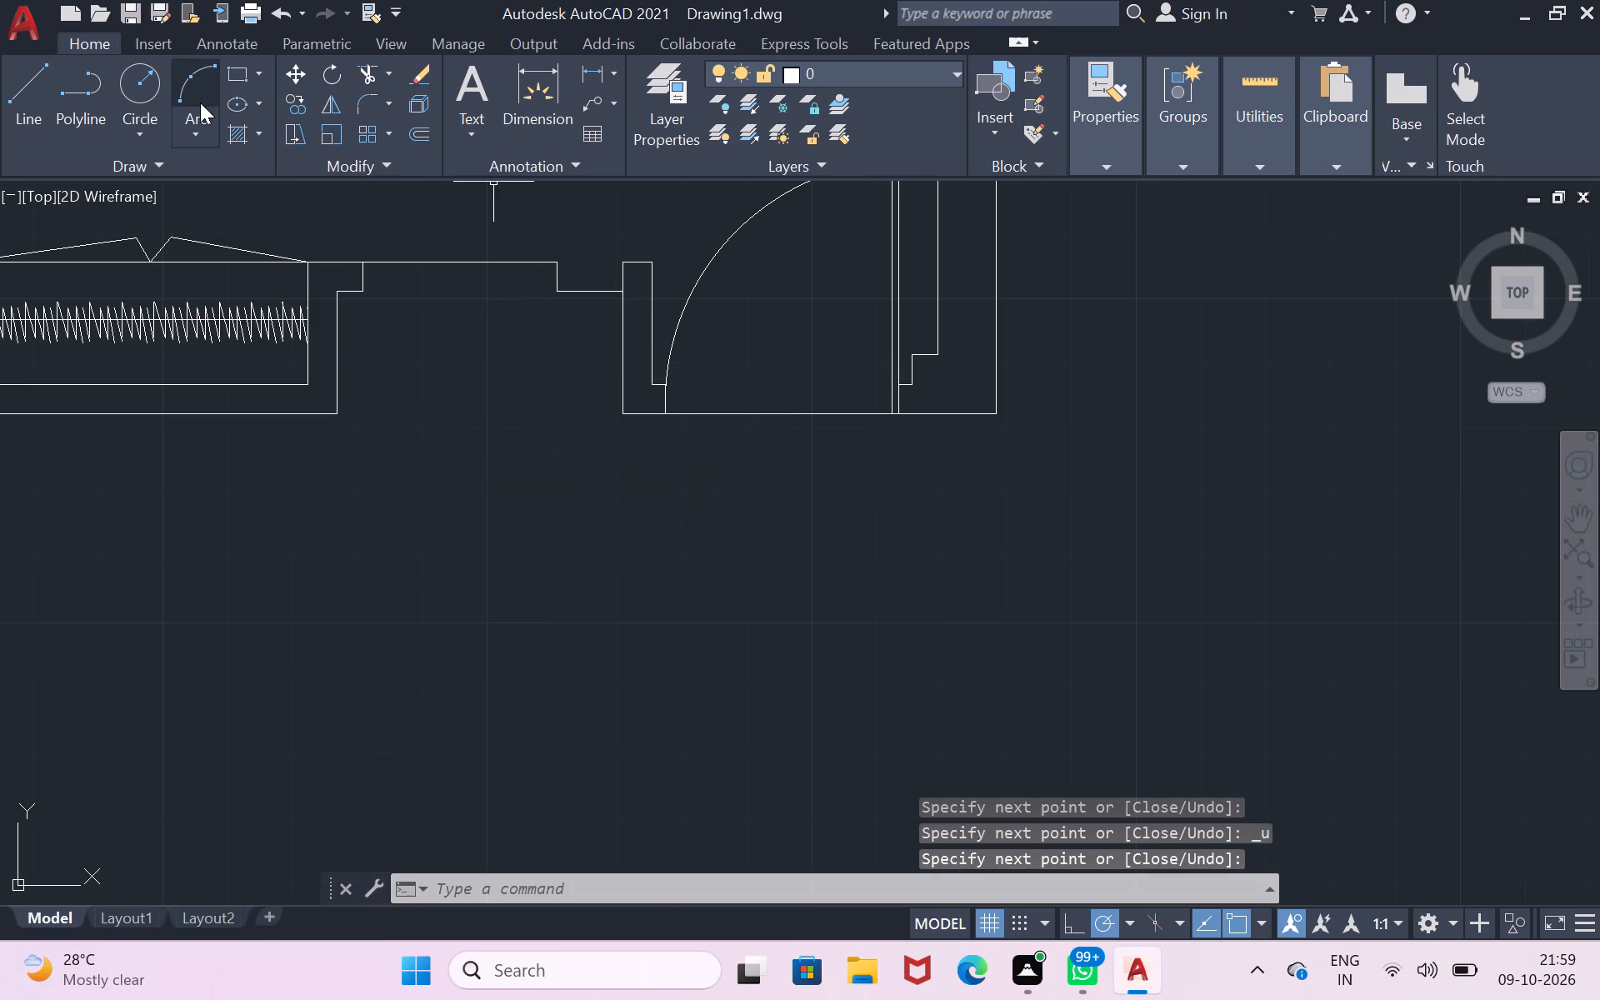
# Draw a line from the east end of the 2'6" opening line to the top of the vertical wall's west edge.
pyautogui.click(1, 121)
pyautogui.click(17, 92)
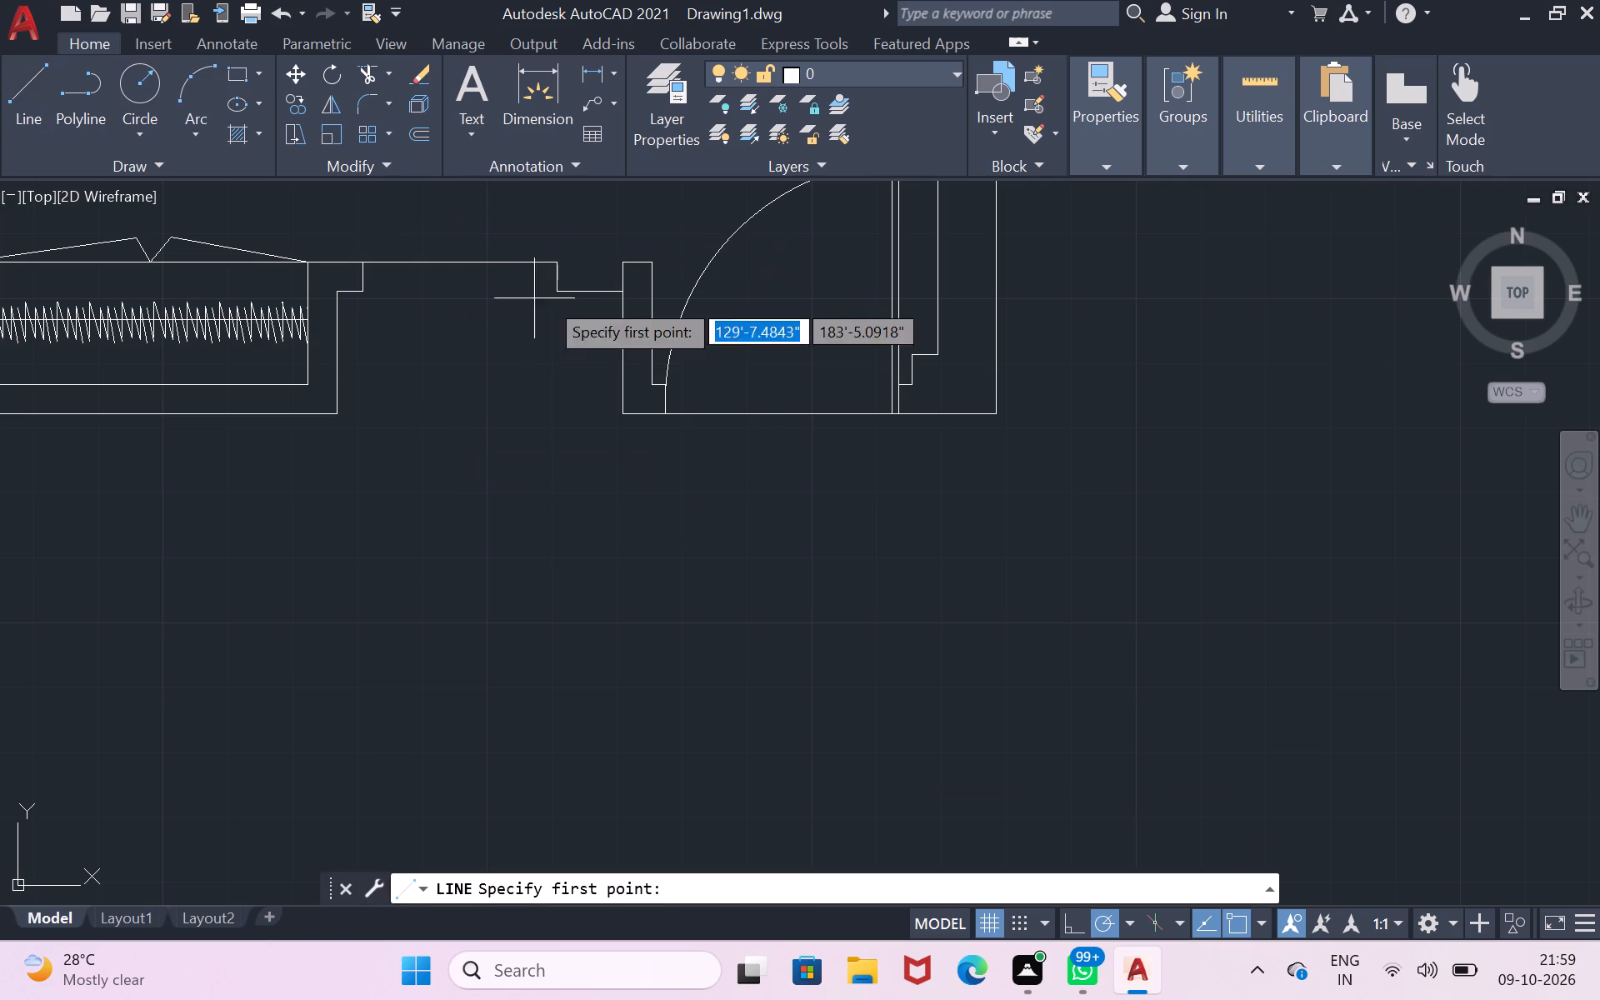
pyautogui.click(558, 269)
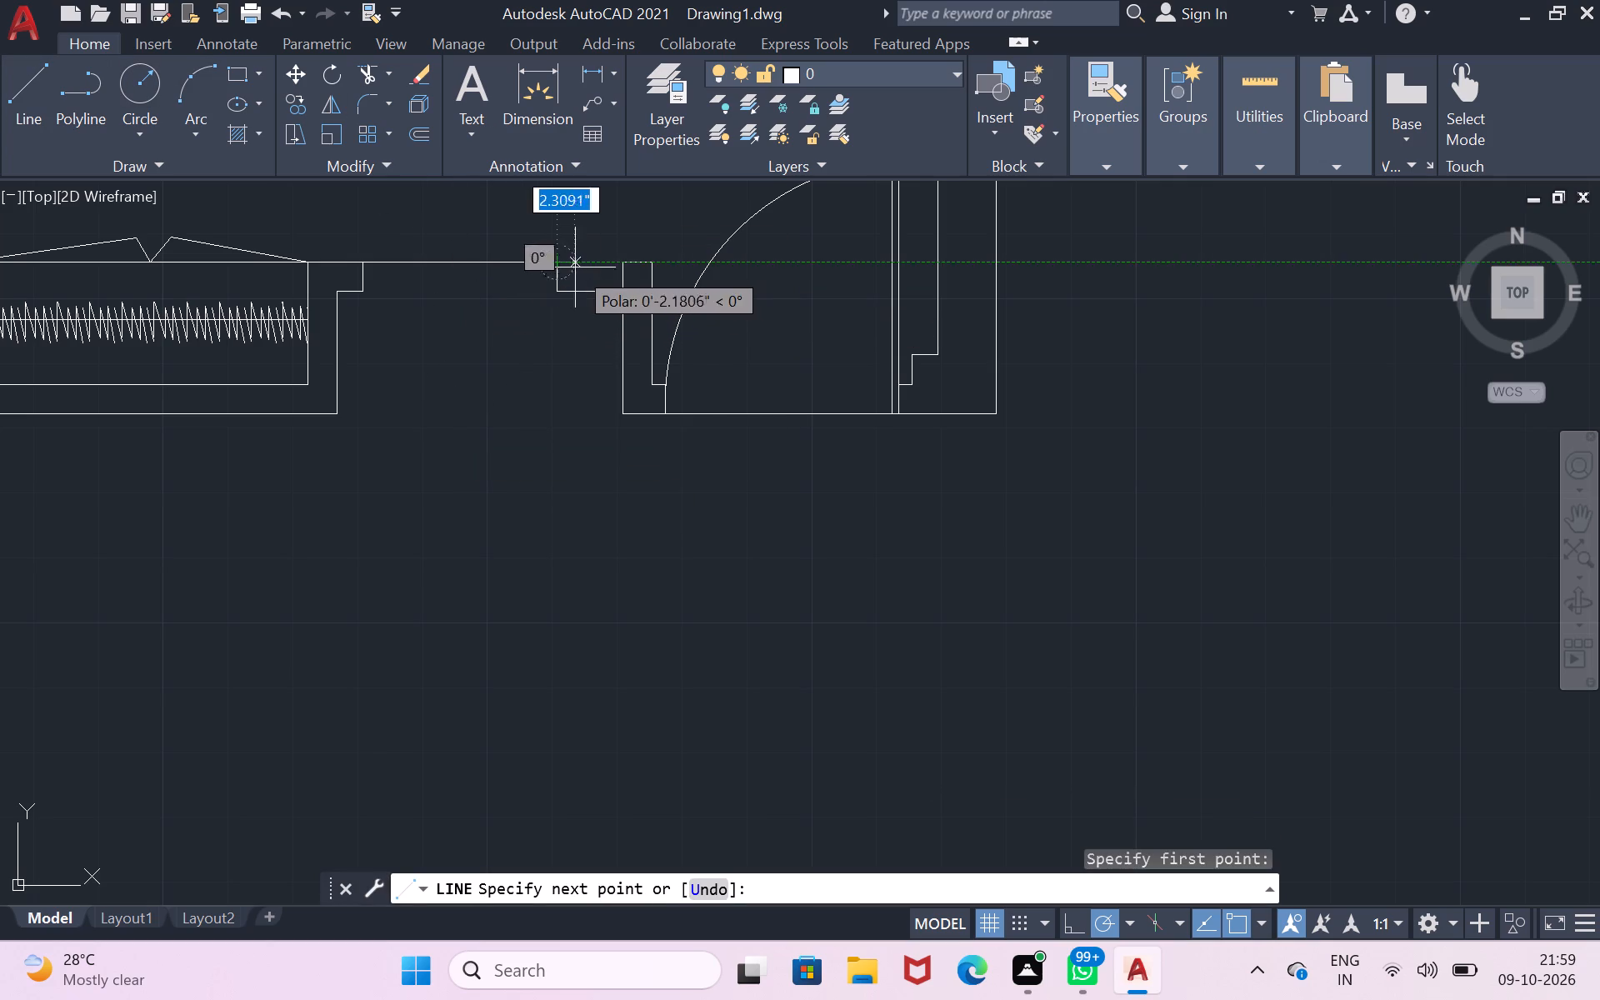
pyautogui.click(617, 267)
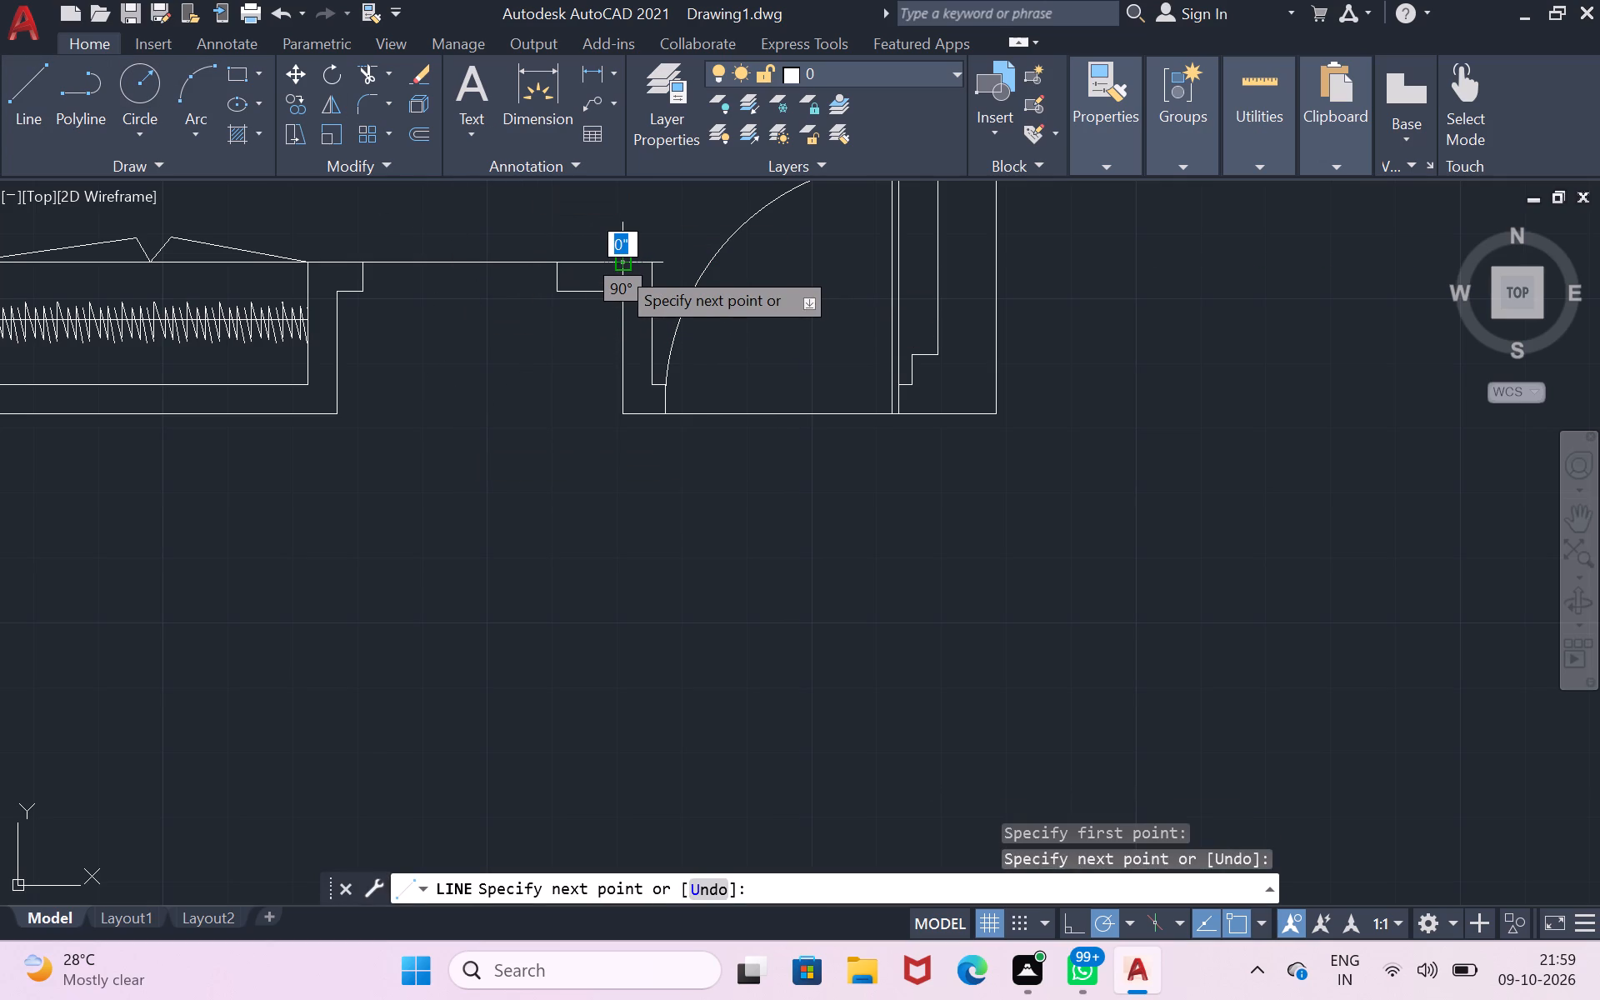
pyautogui.press('Return')
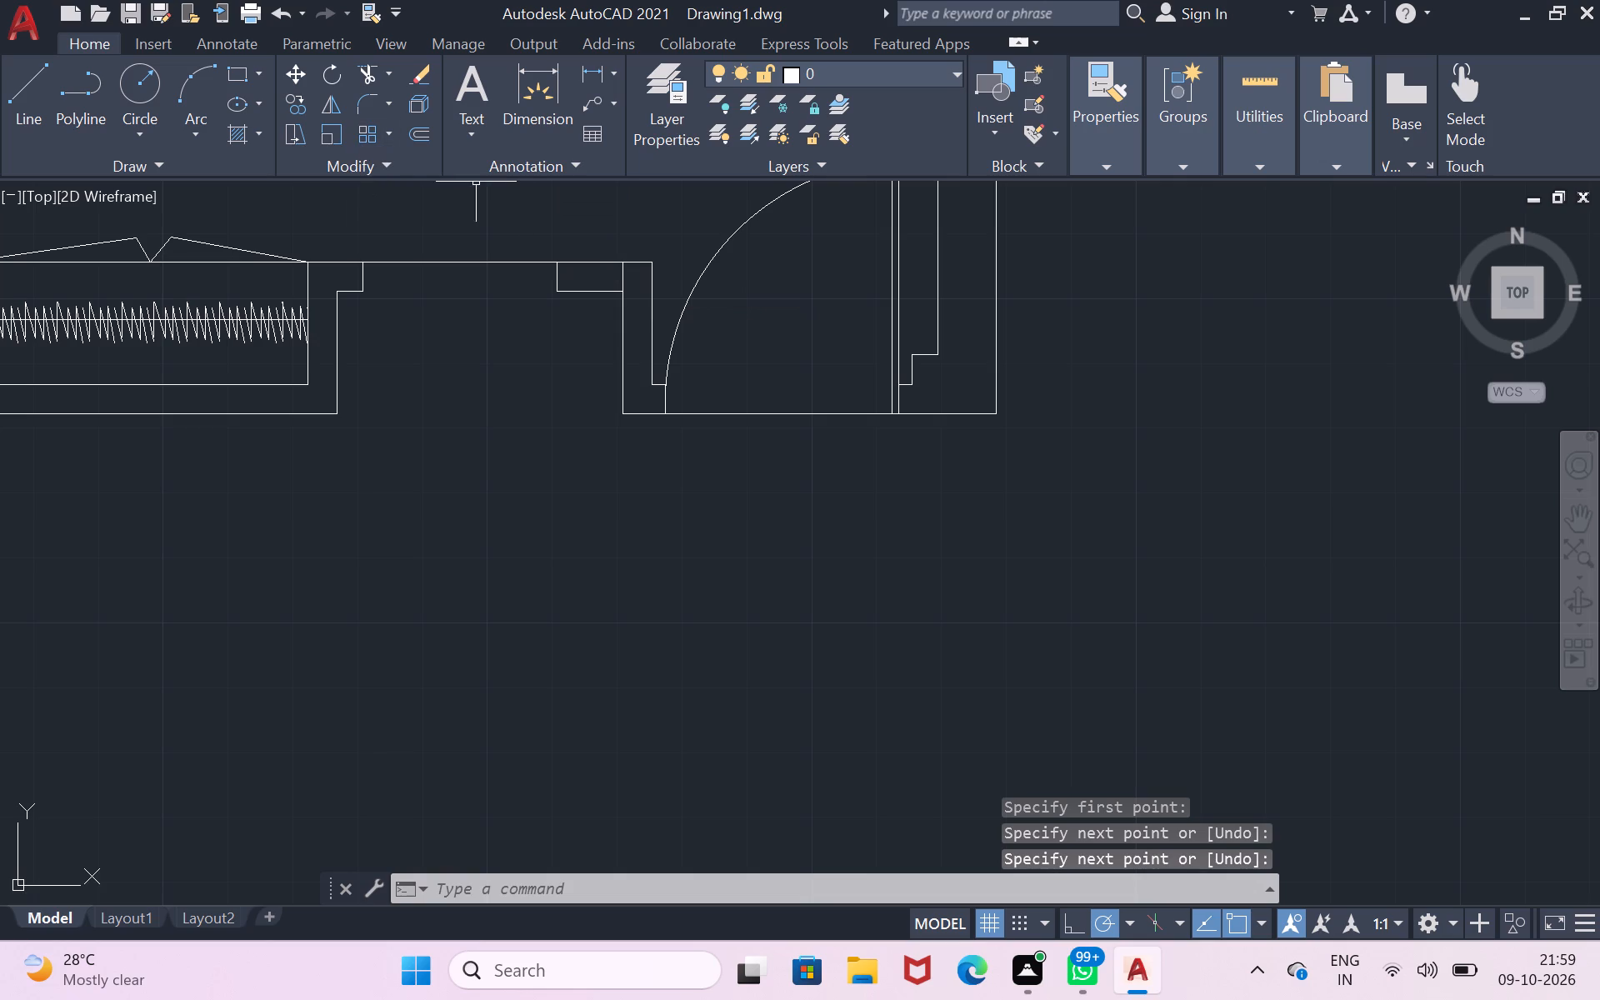
# Trim the short vertical line dividing the new east jamb from the adjoining wall.
pyautogui.click(362, 78)
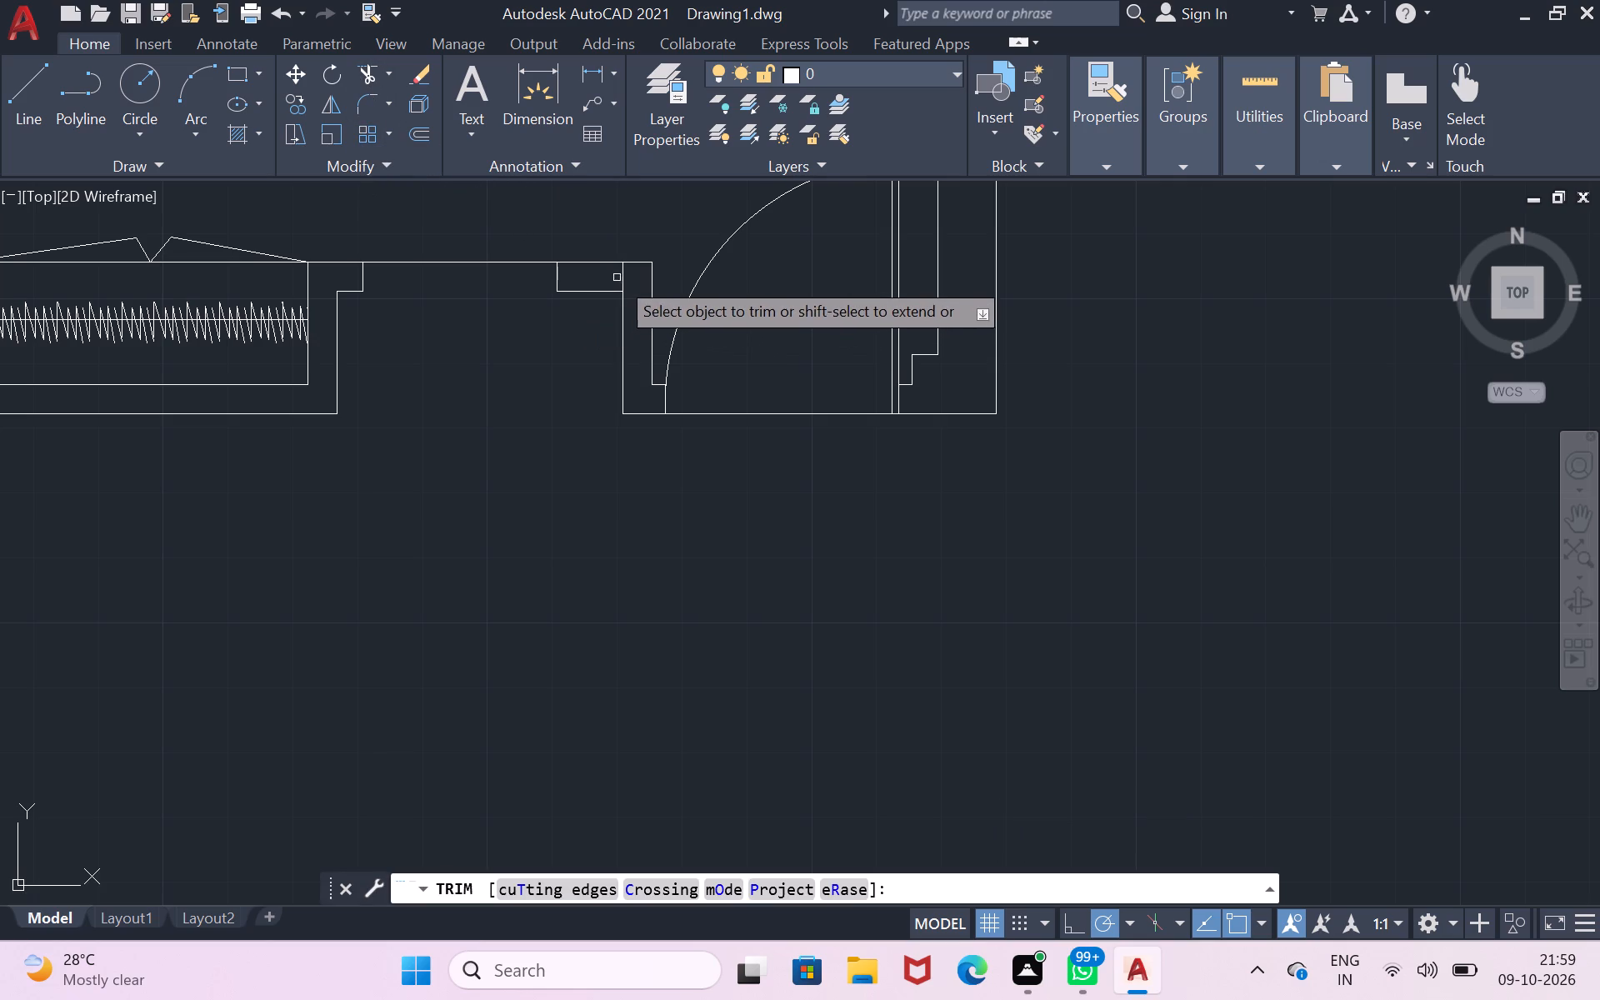
pyautogui.click(624, 276)
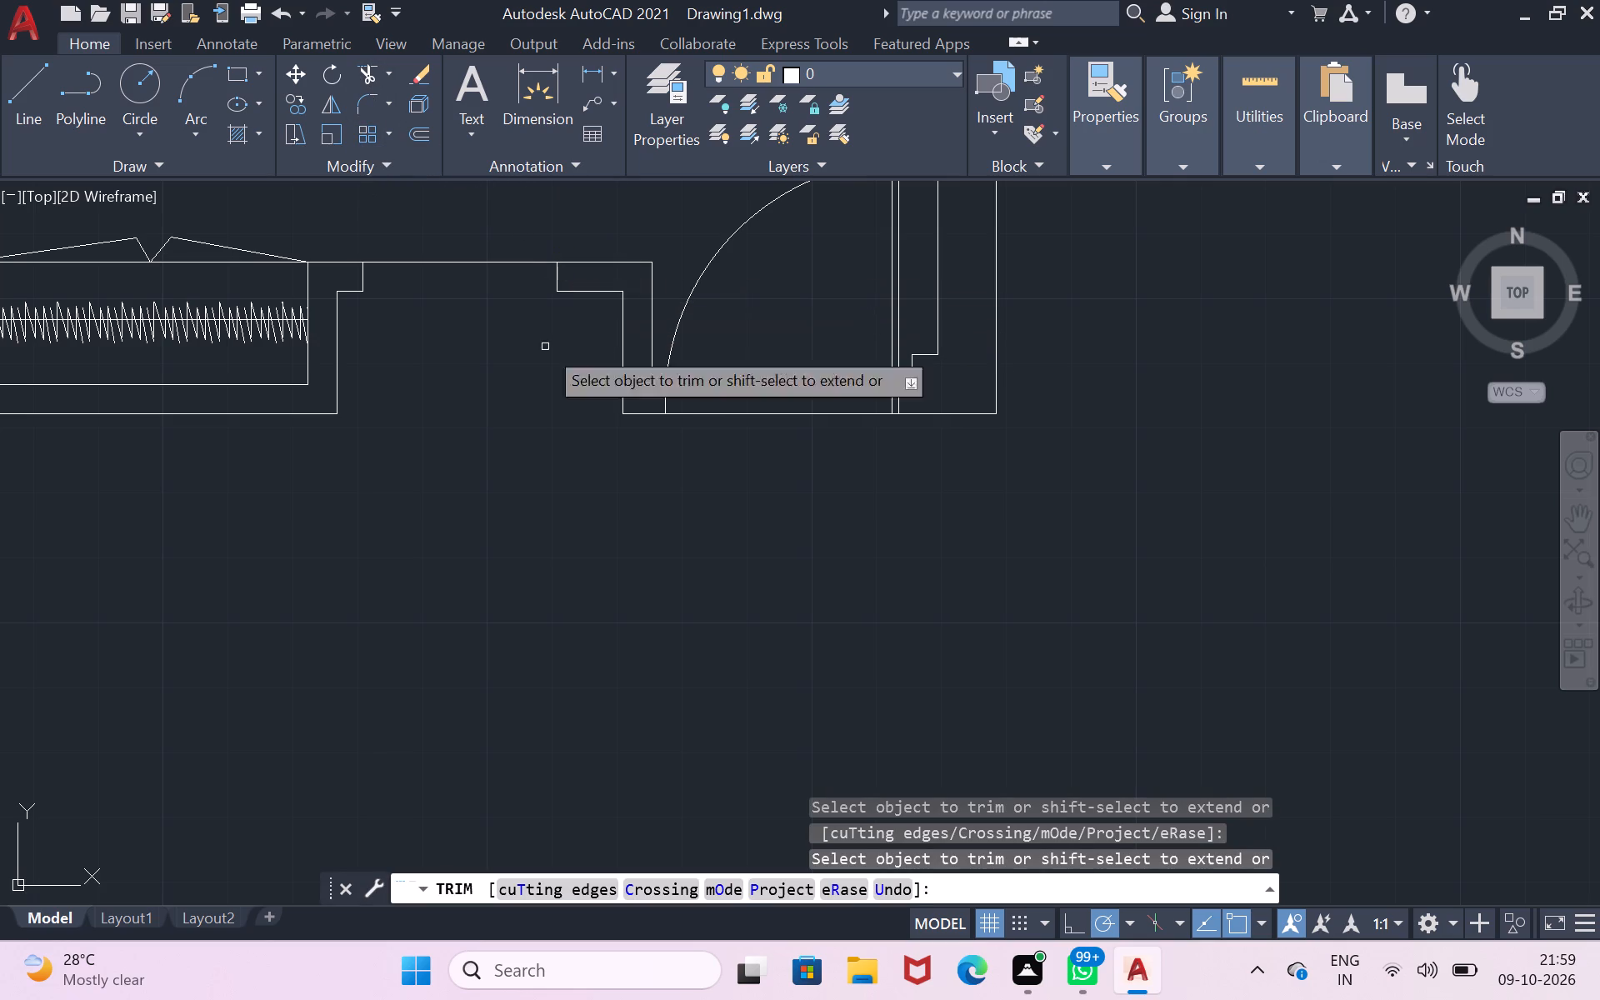
pyautogui.press('Return')
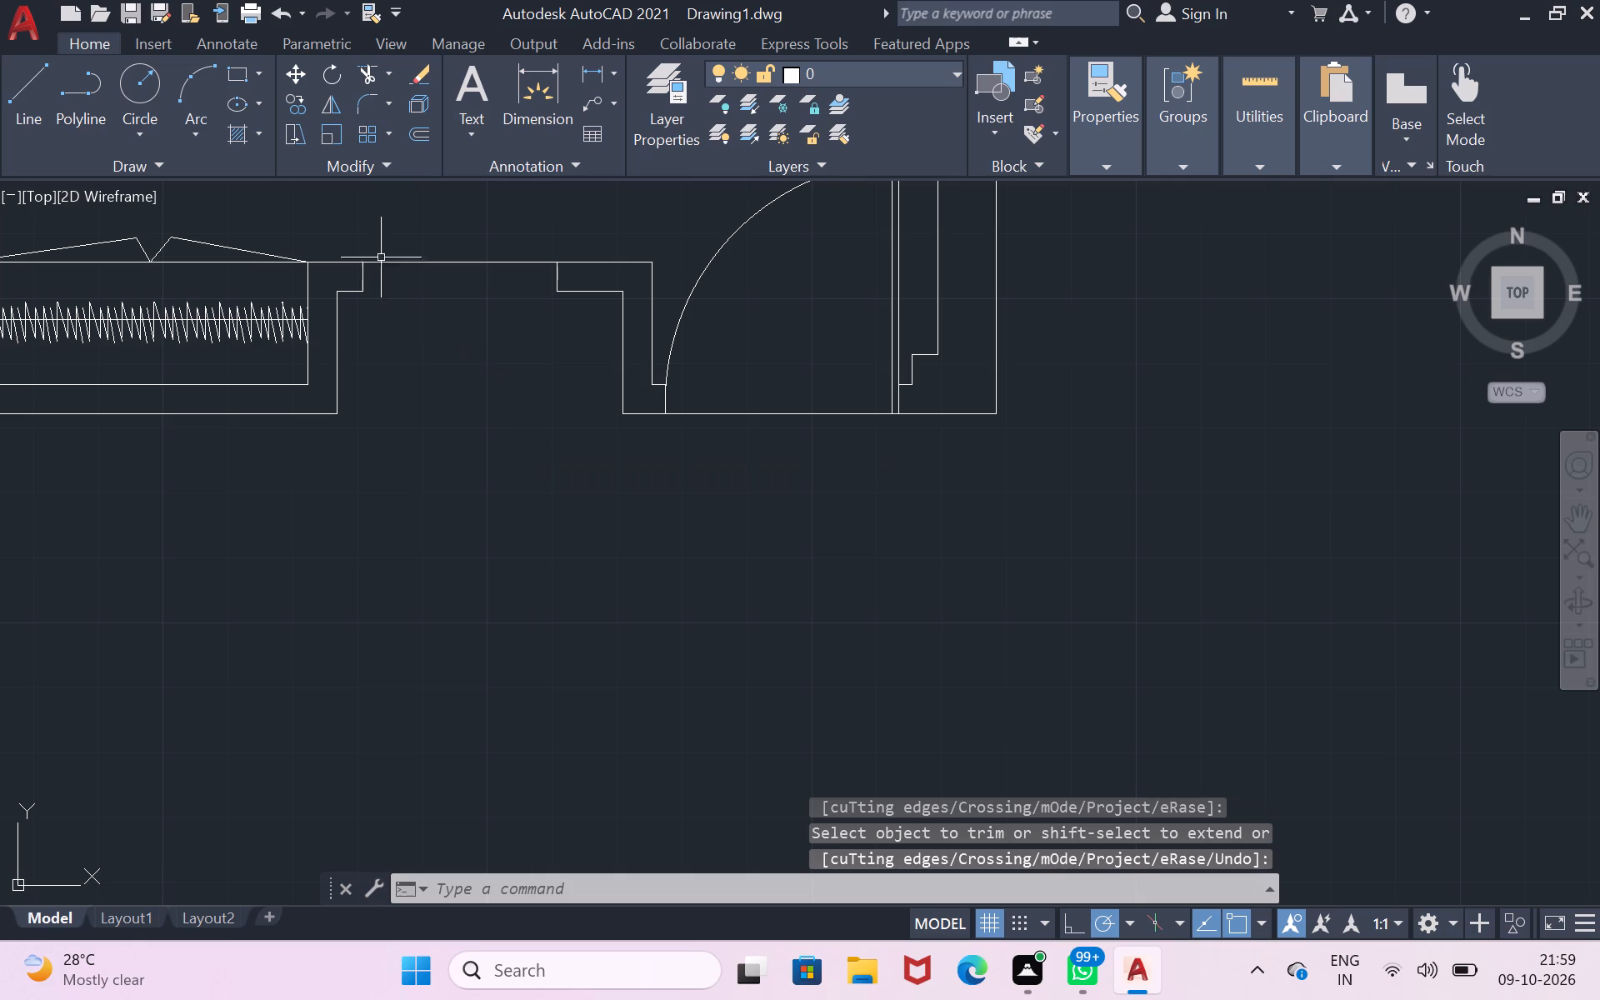
# Draw a 2'6" door-leaf line south from the wardrobe-side jamb's northeast corner.
pyautogui.click(12, 99)
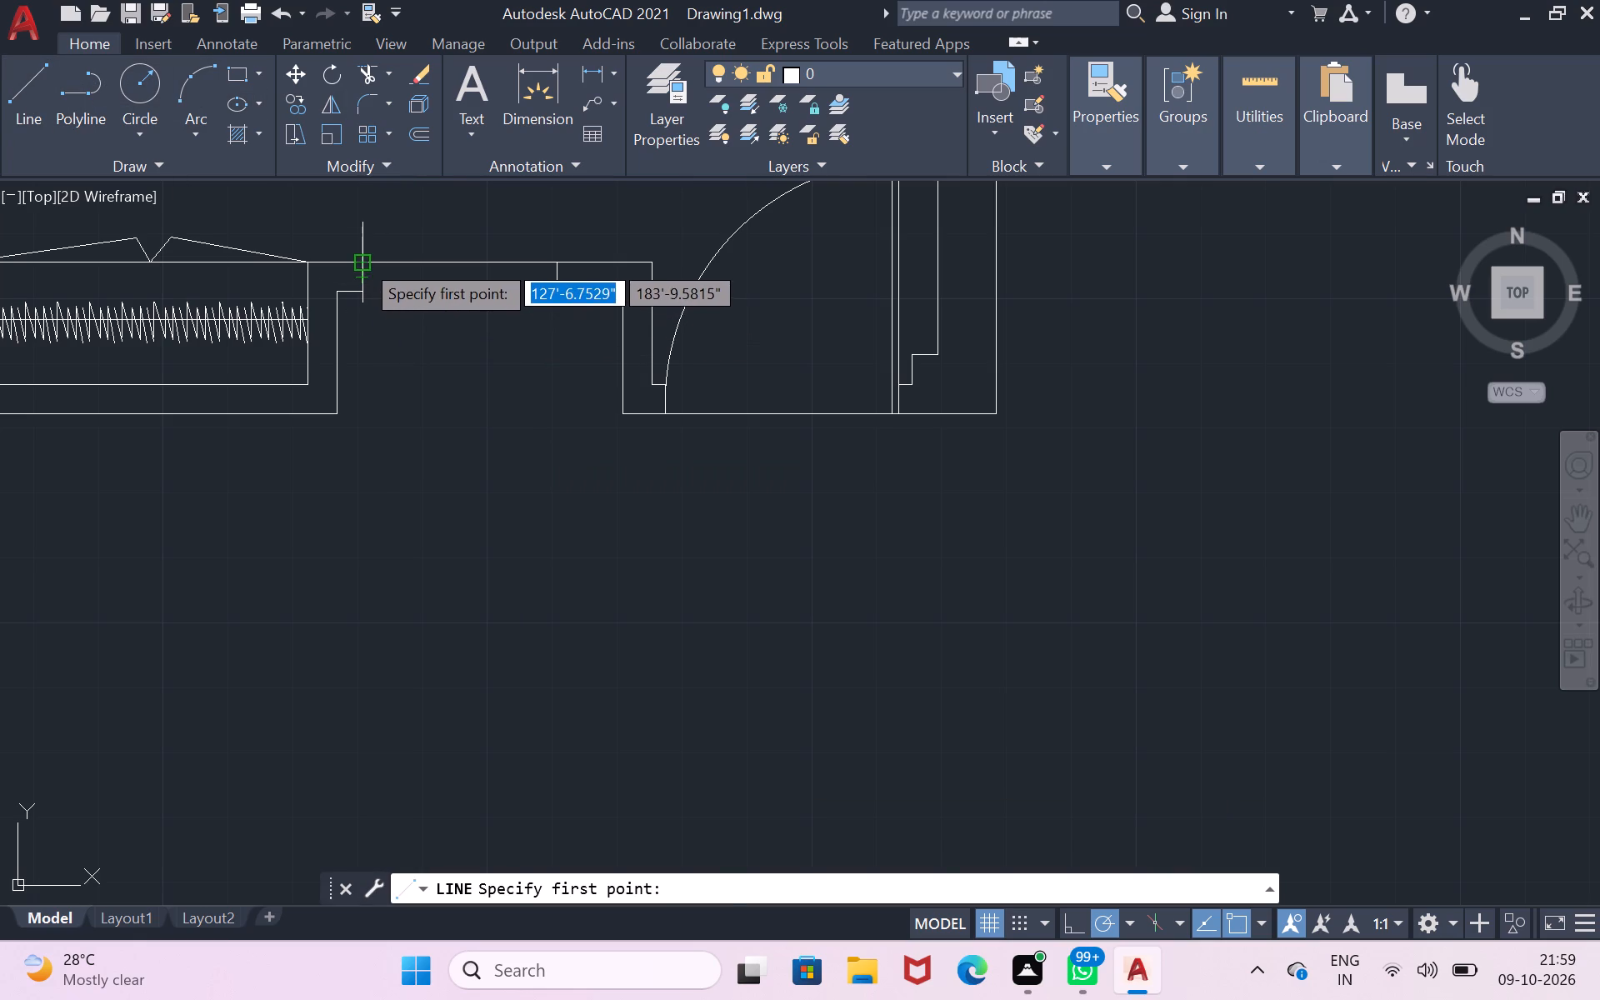
pyautogui.doubleClick(362, 260)
pyautogui.press('2')
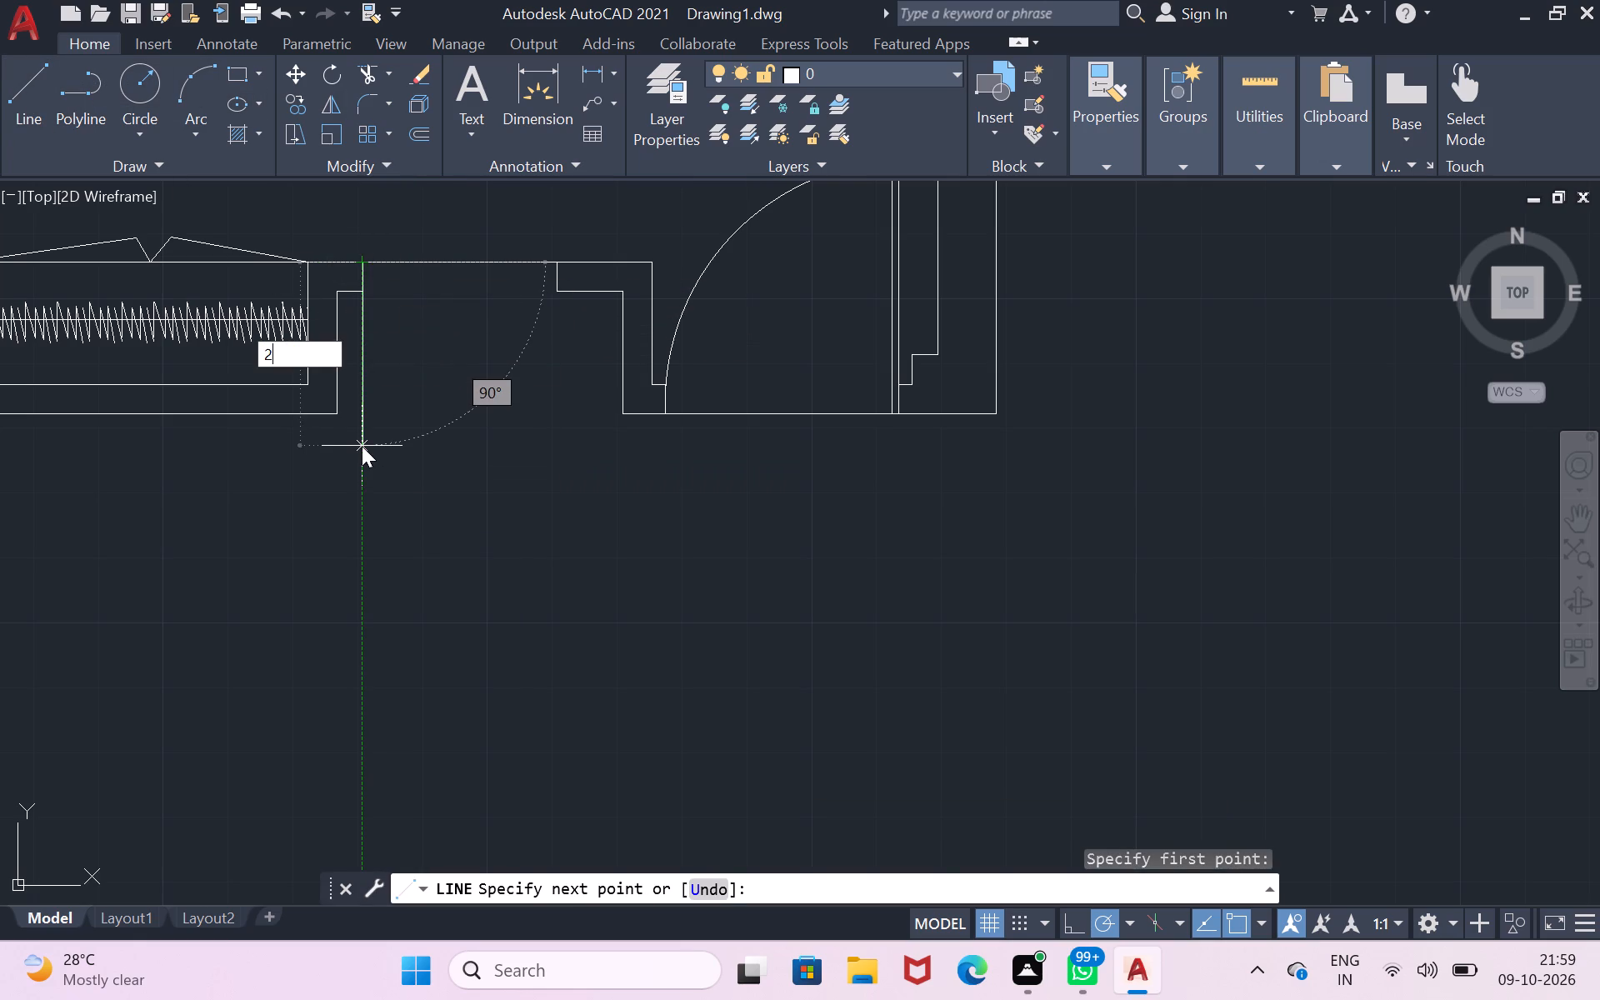
pyautogui.press("'")
pyautogui.write('6"')
pyautogui.press('Return')
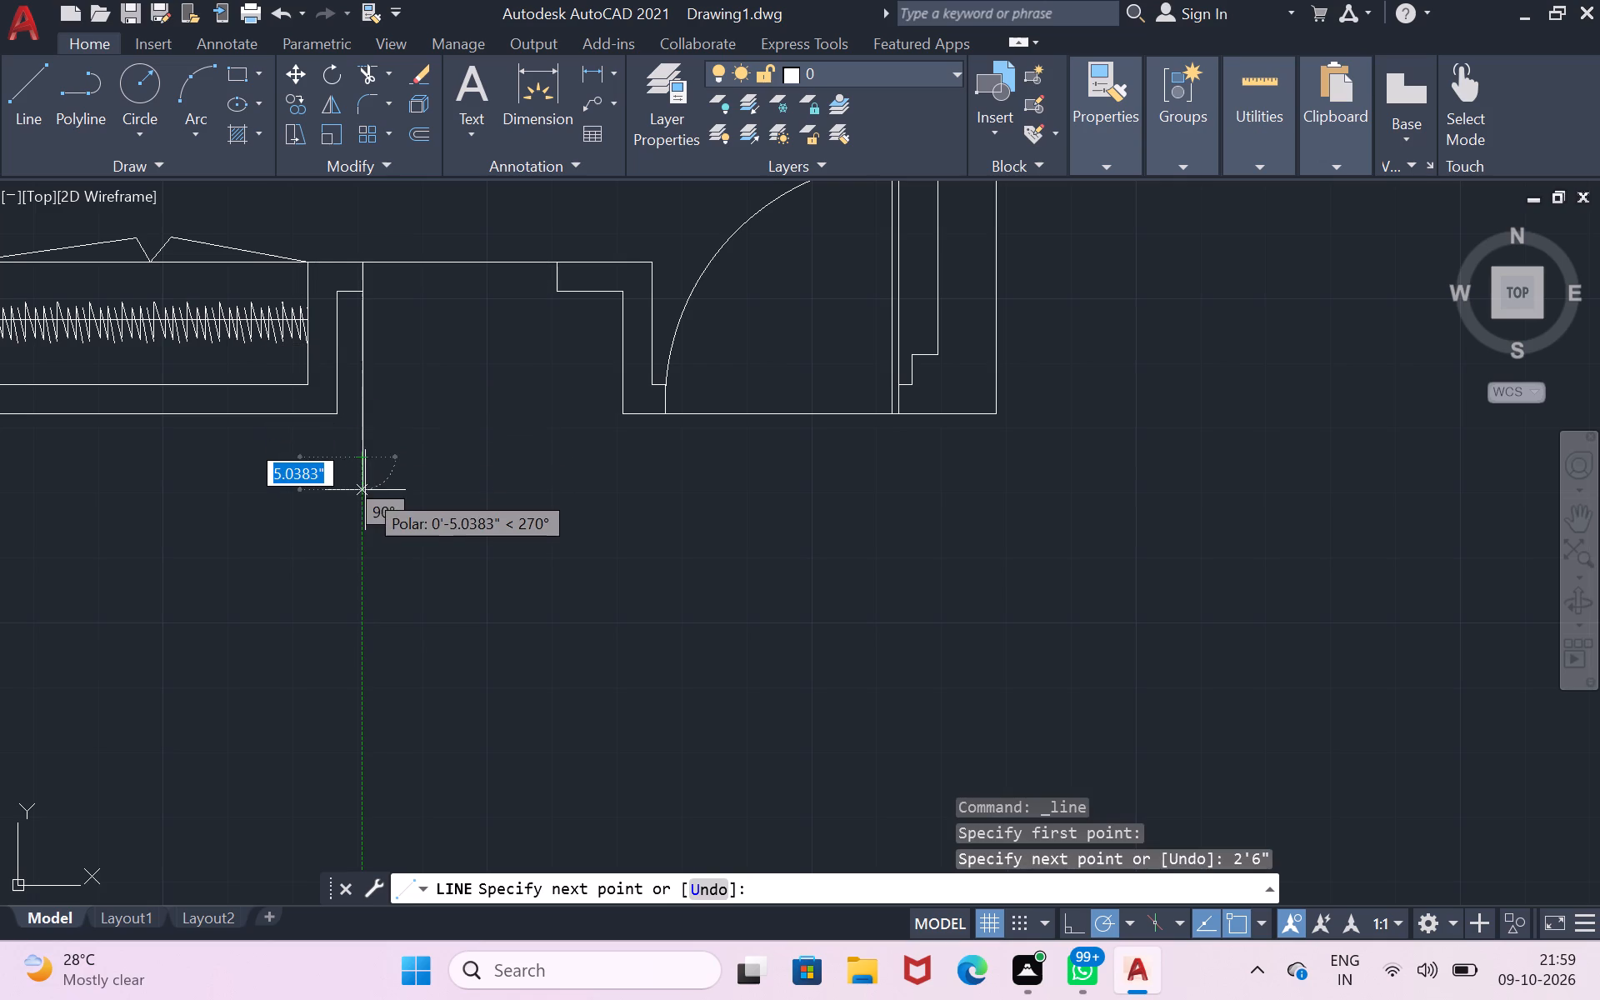
pyautogui.press('Return')
# Offset the 2'6" door-leaf line 1" to the east.
pyautogui.press('o')
pyautogui.press('Return')
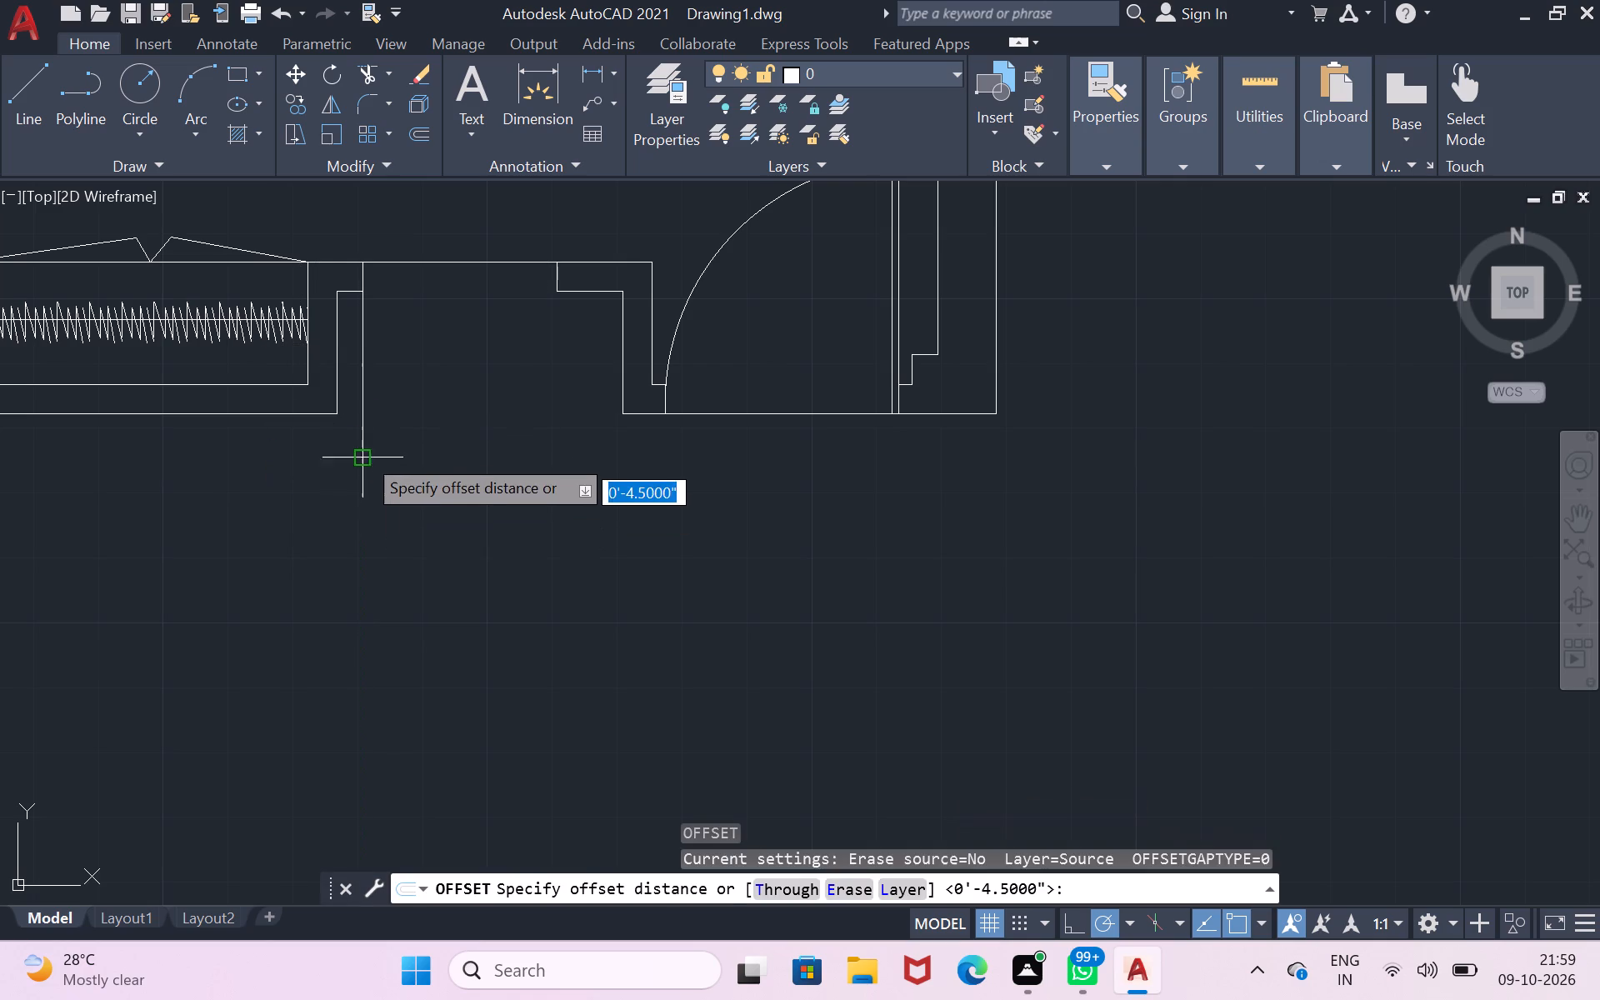
pyautogui.click(365, 428)
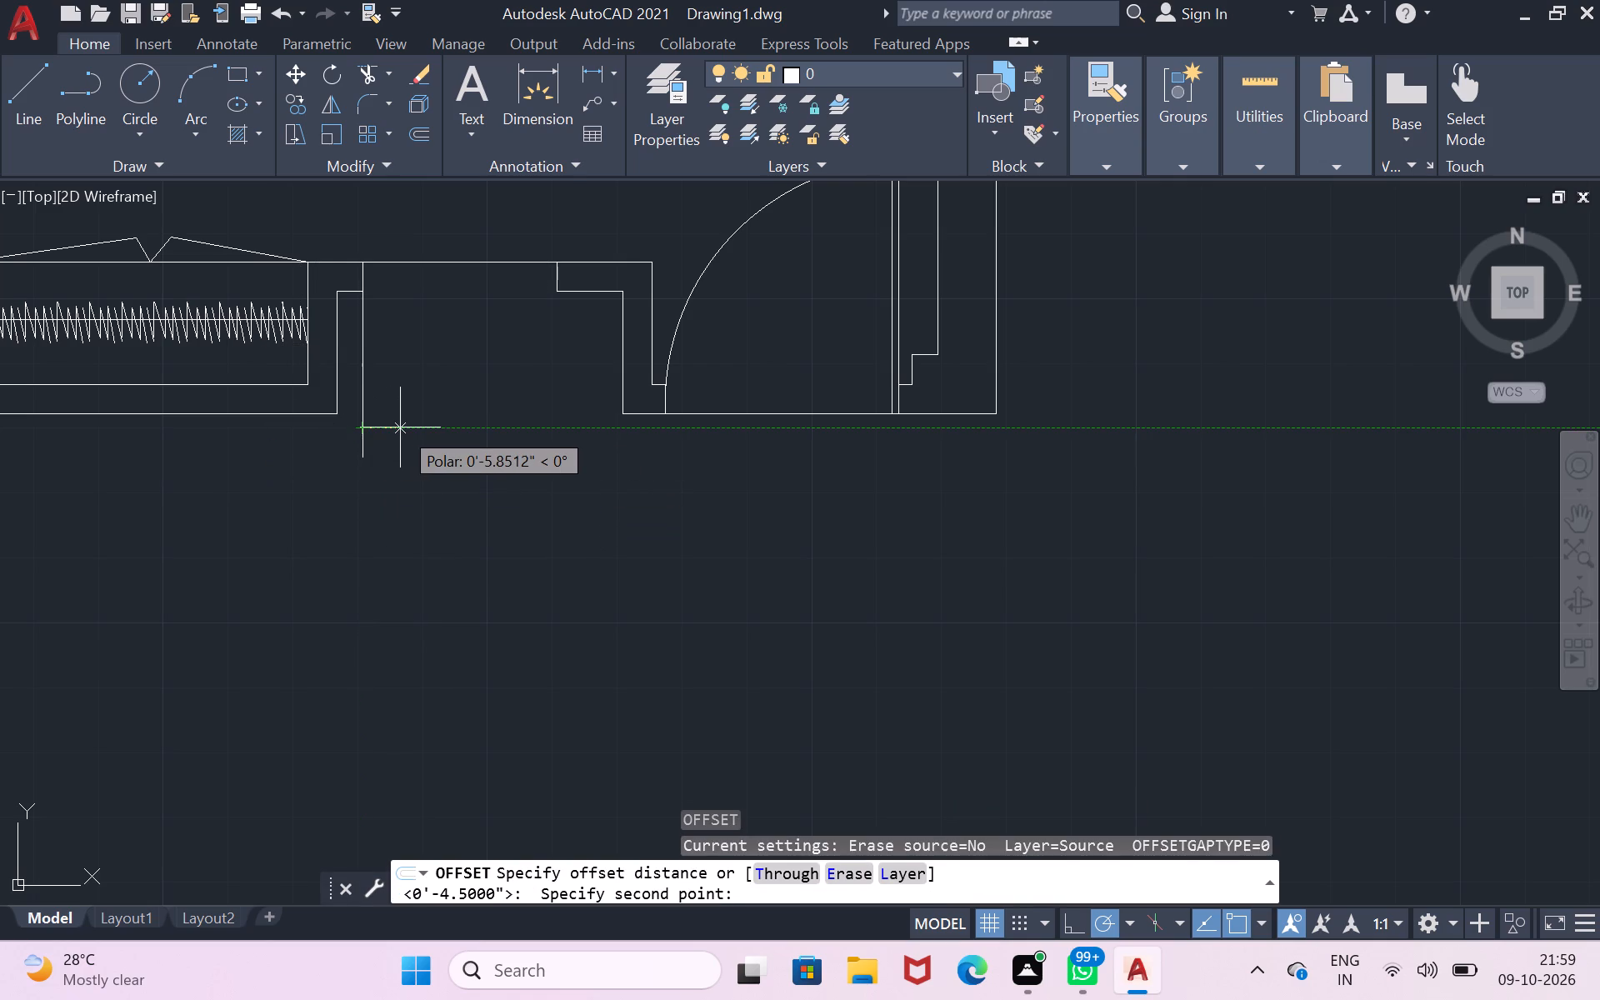
pyautogui.write('1"')
pyautogui.press('Return')
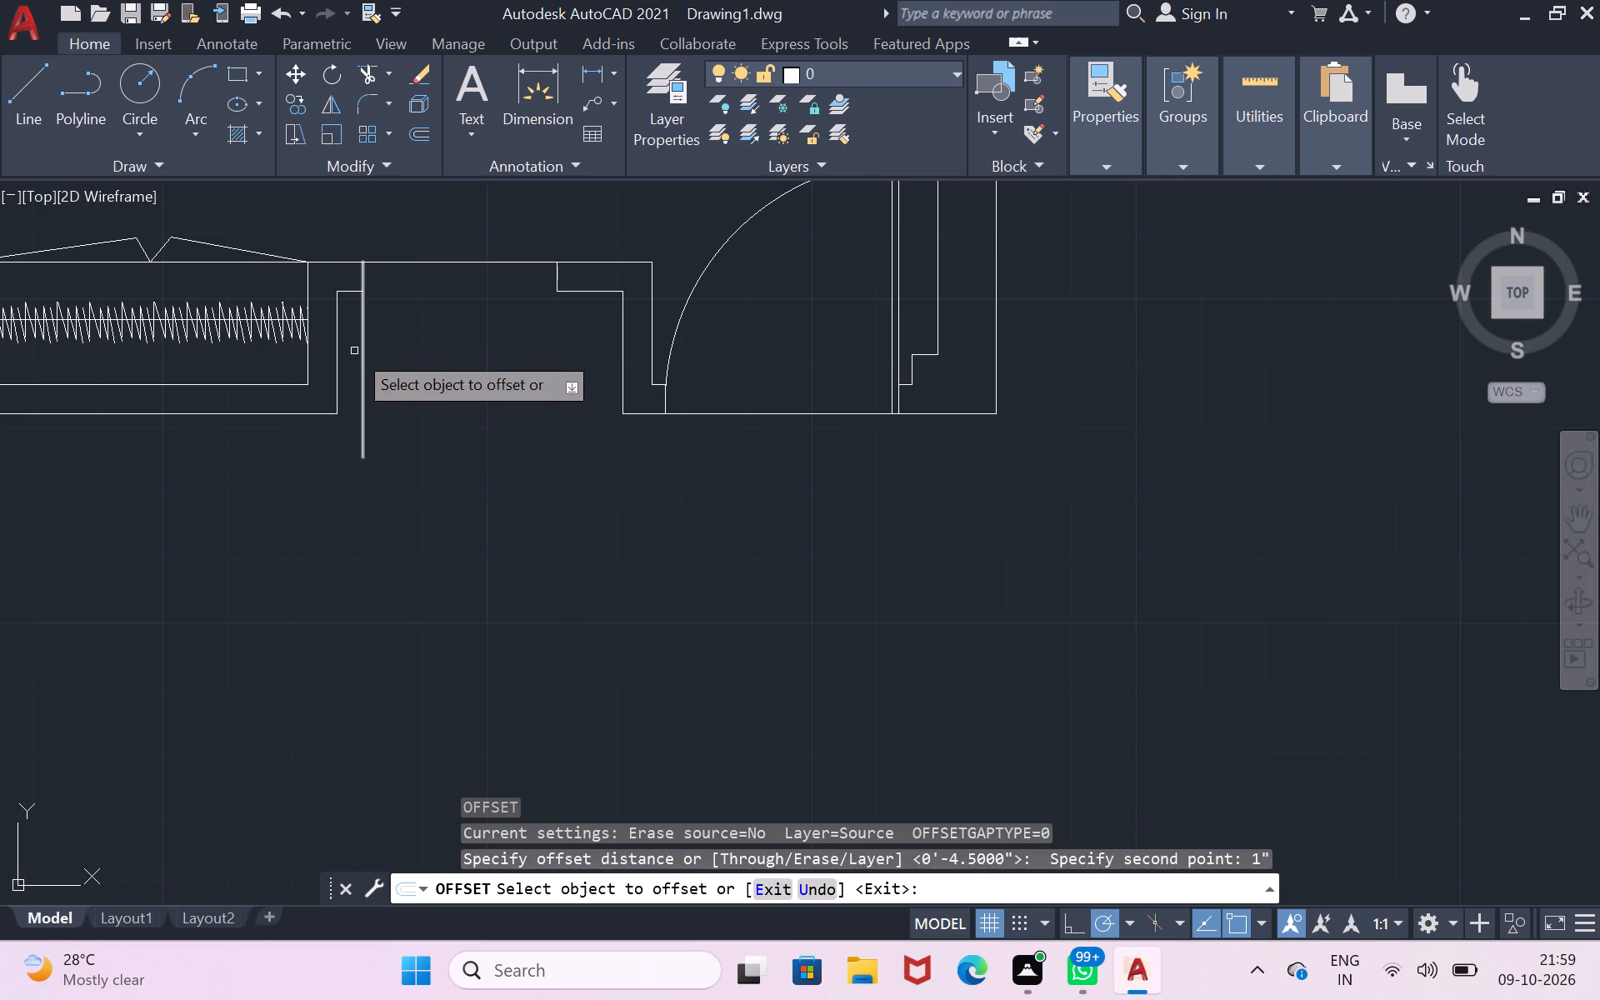
pyautogui.moveTo(359, 340); pyautogui.dragTo(390, 335)
pyautogui.click(417, 334)
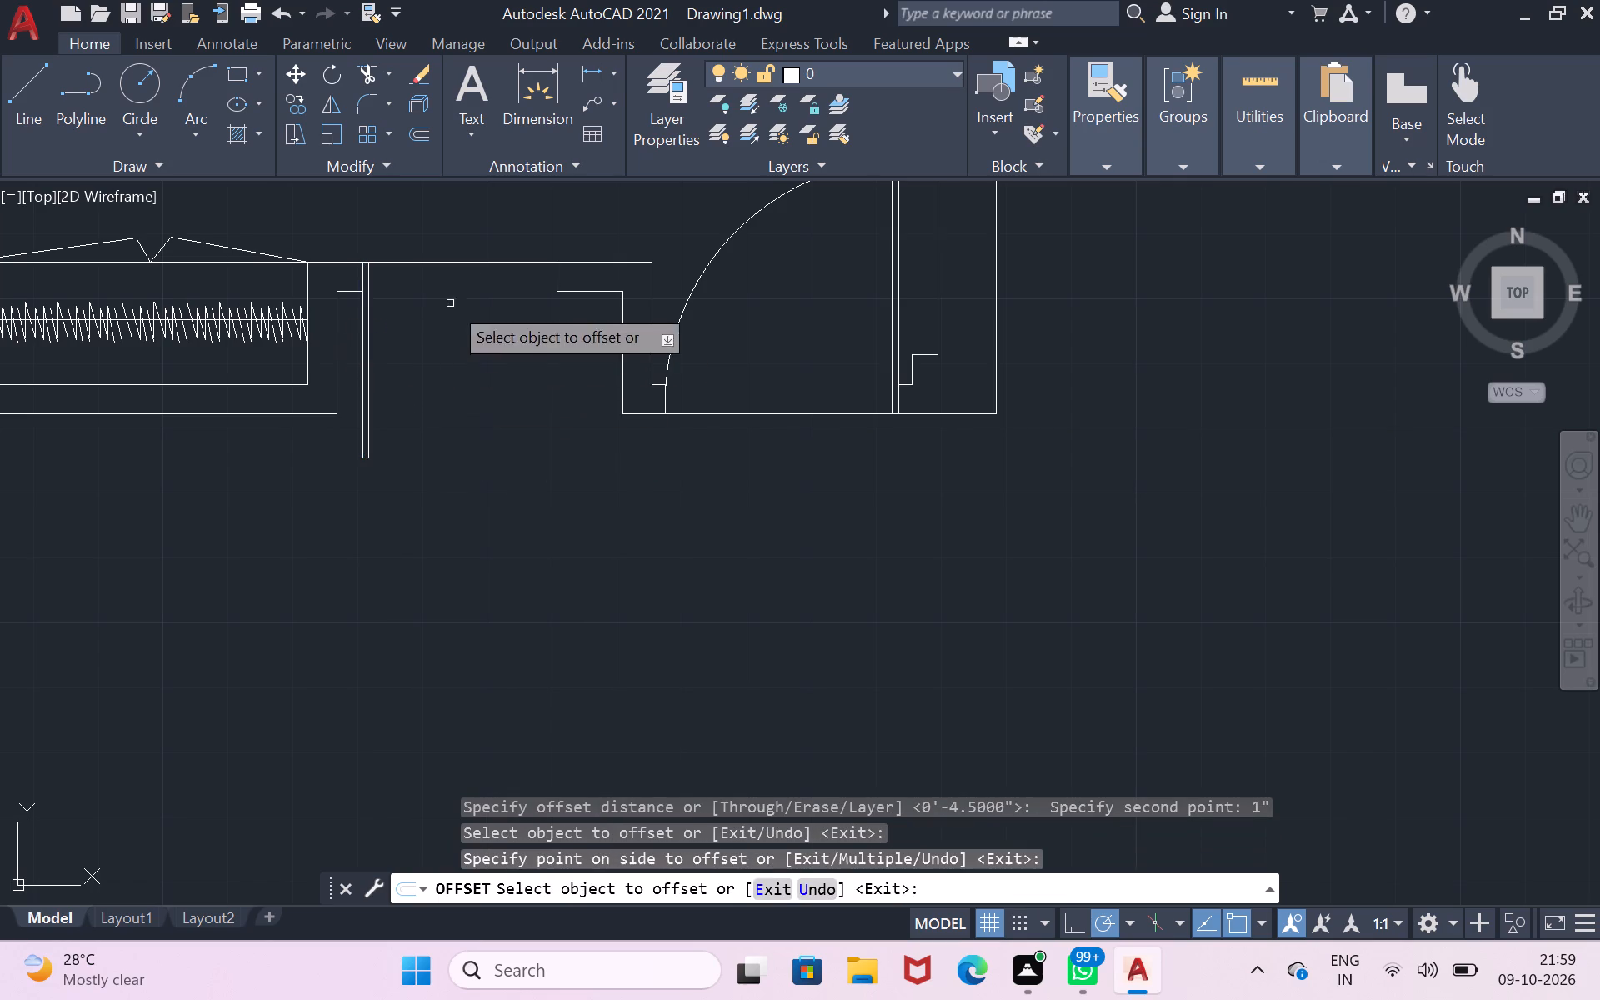
# Draw a three-point swing arc from the 2'6" door leaf's south end through the east jamb's southwest corner, ending north of the wall line.
pyautogui.click(35, 106)
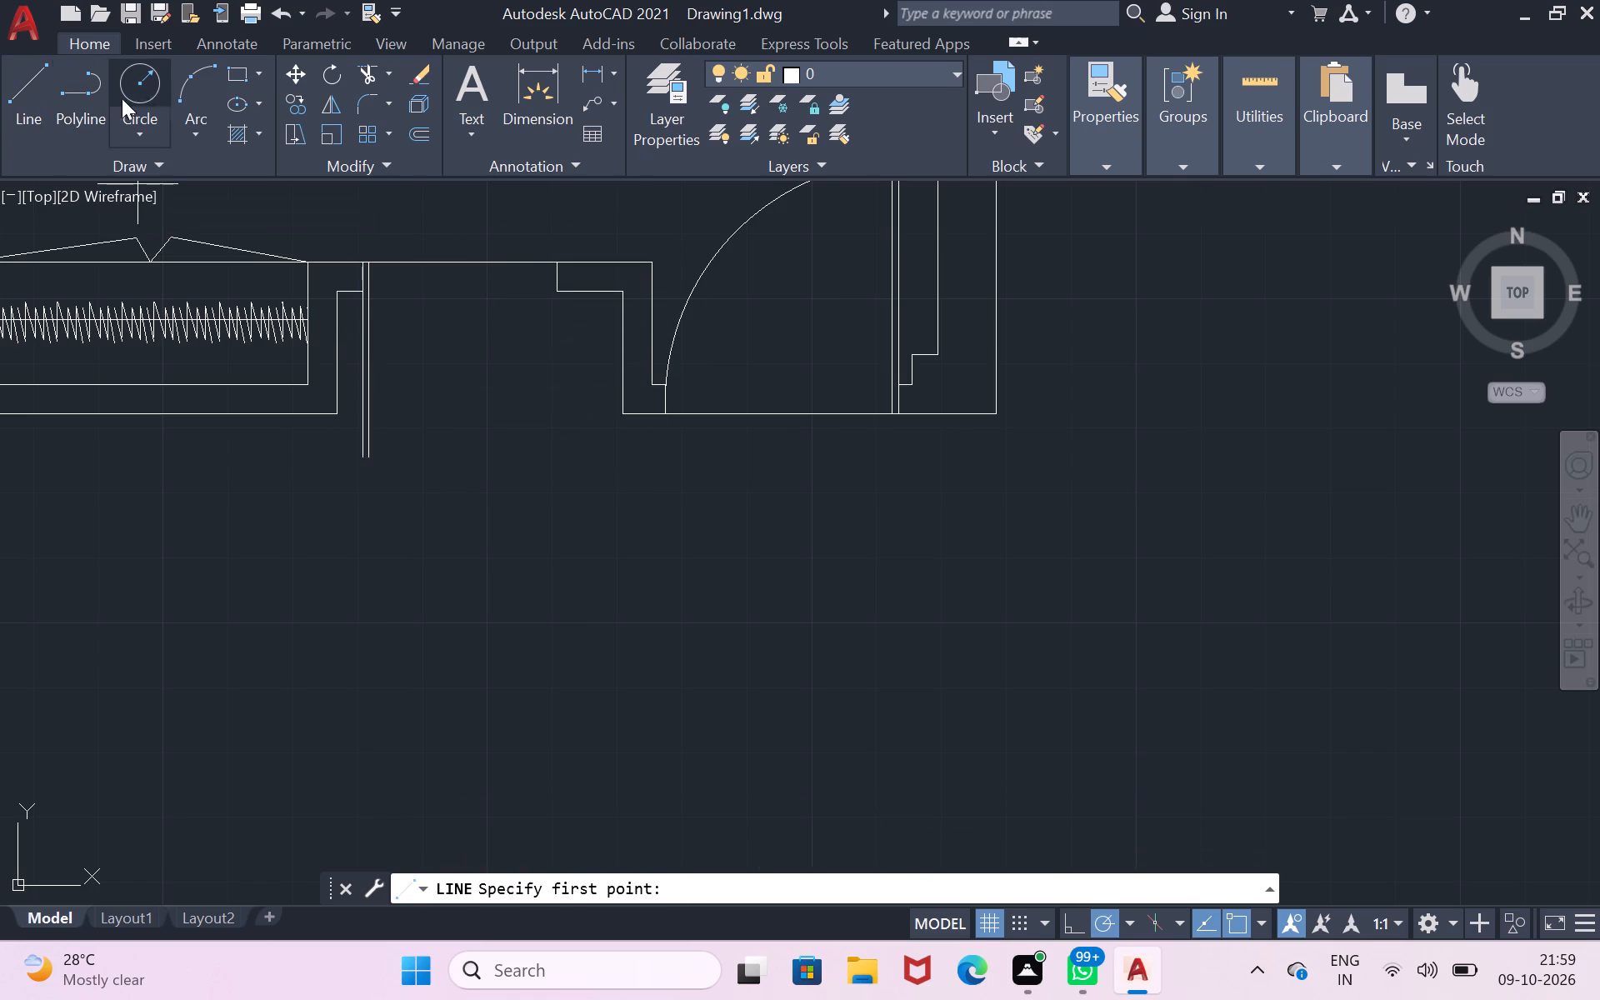
pyautogui.click(207, 74)
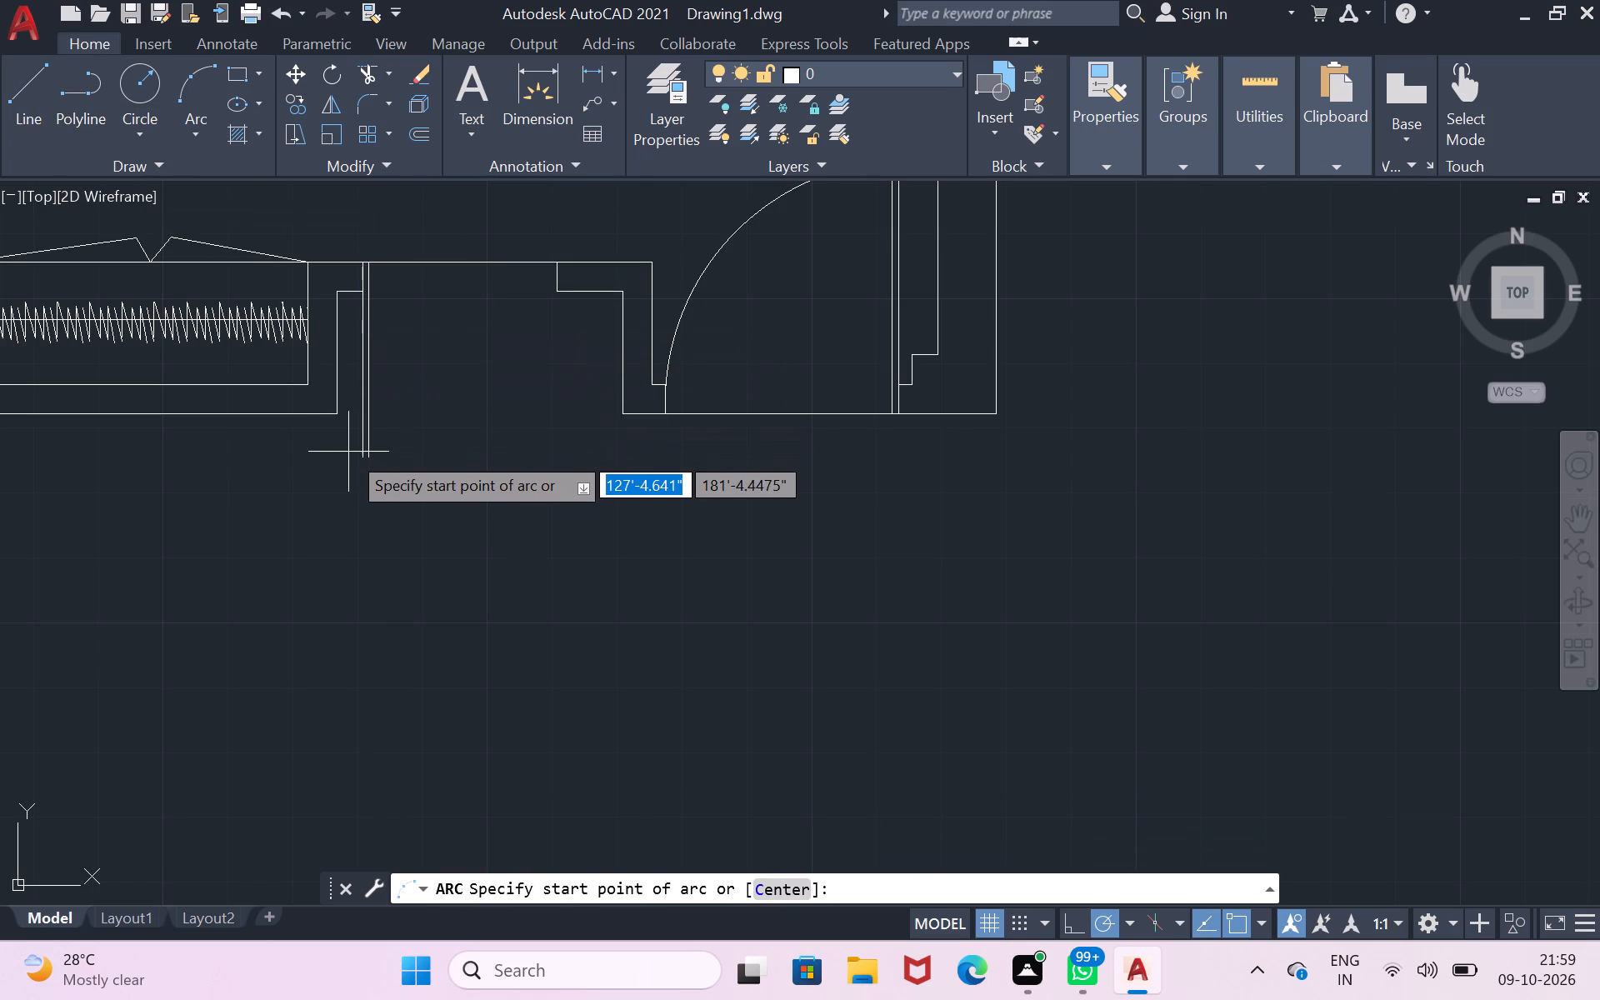
pyautogui.click(357, 455)
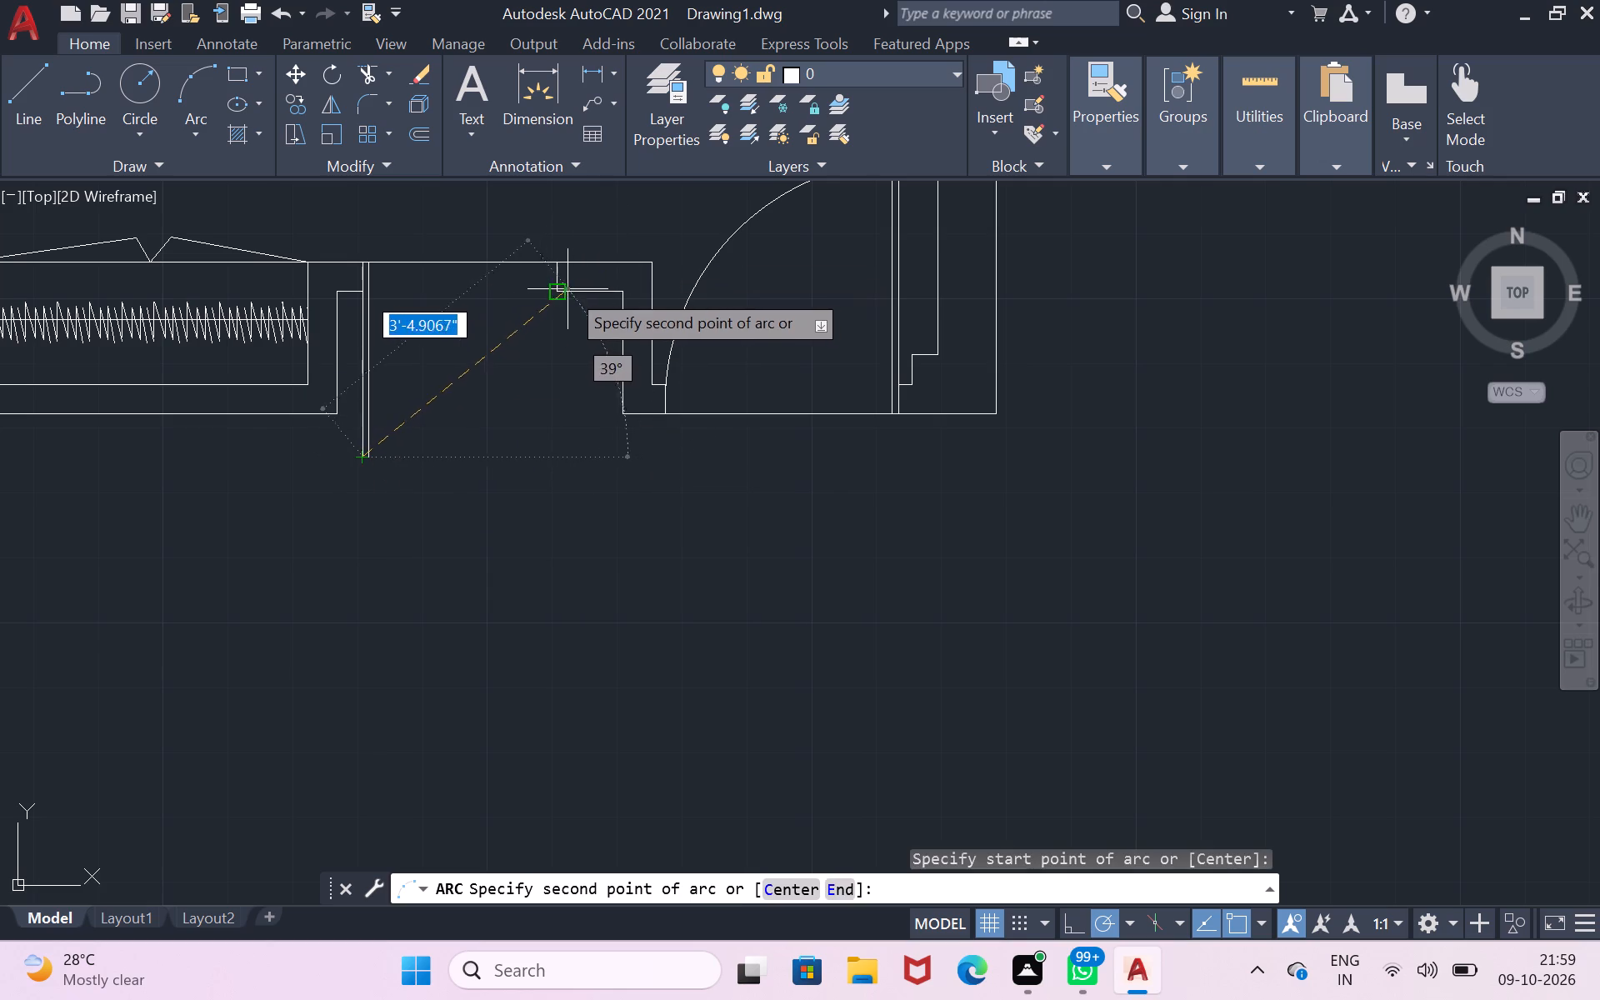
pyautogui.click(557, 288)
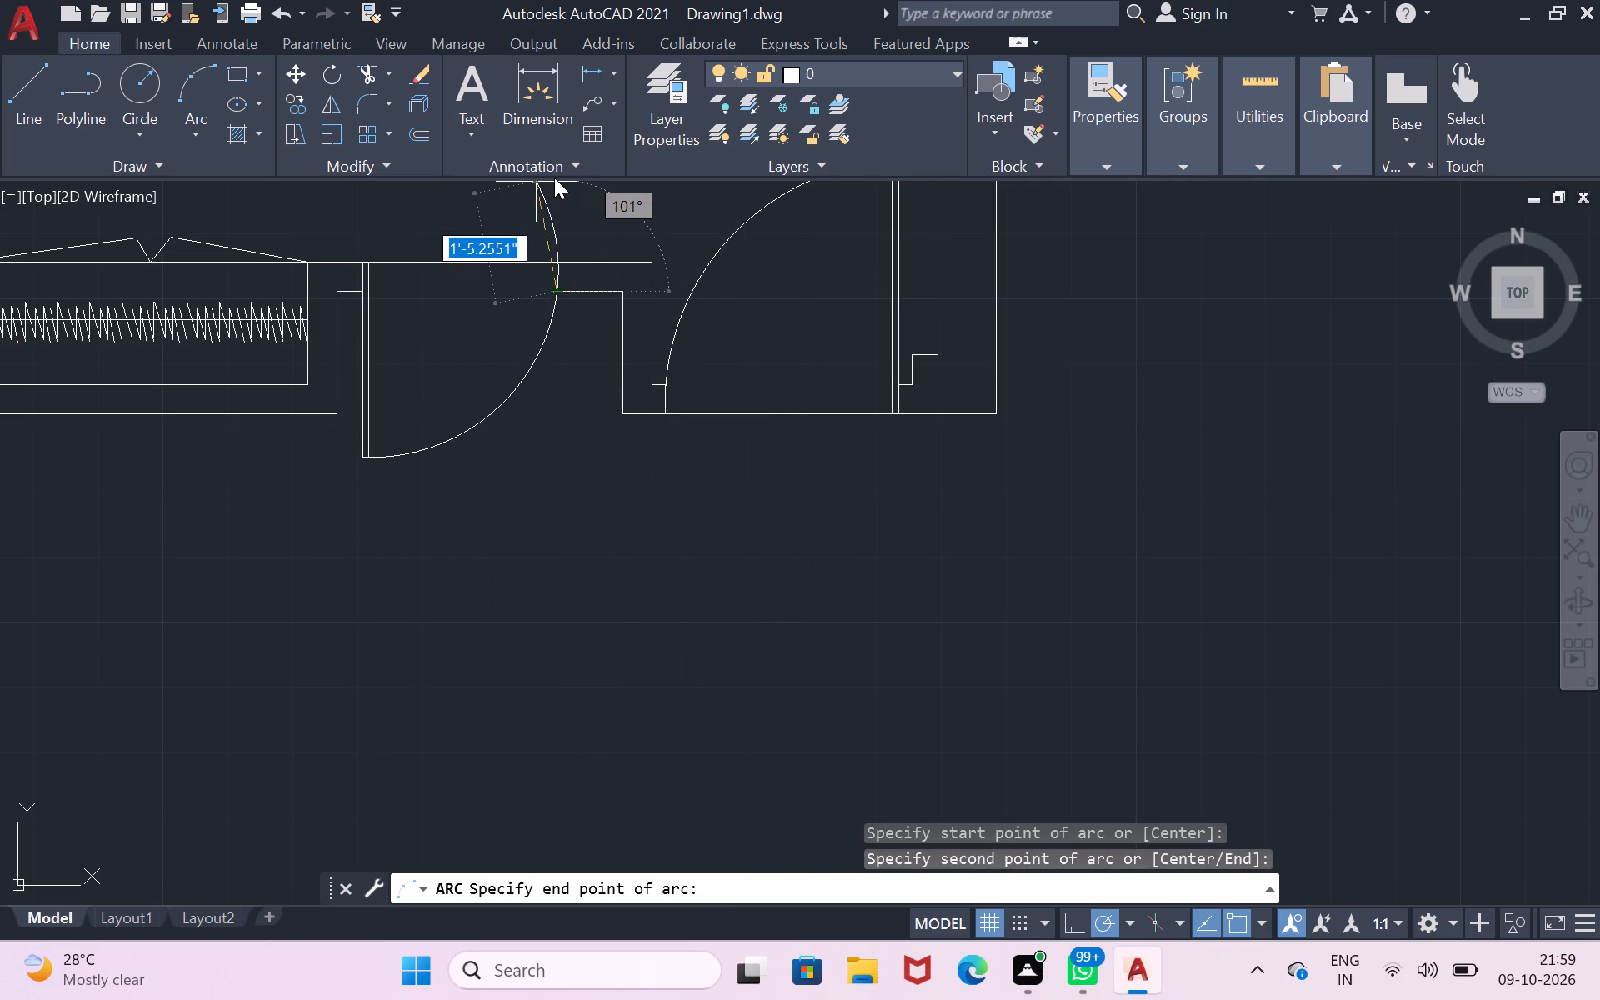
pyautogui.click(554, 177)
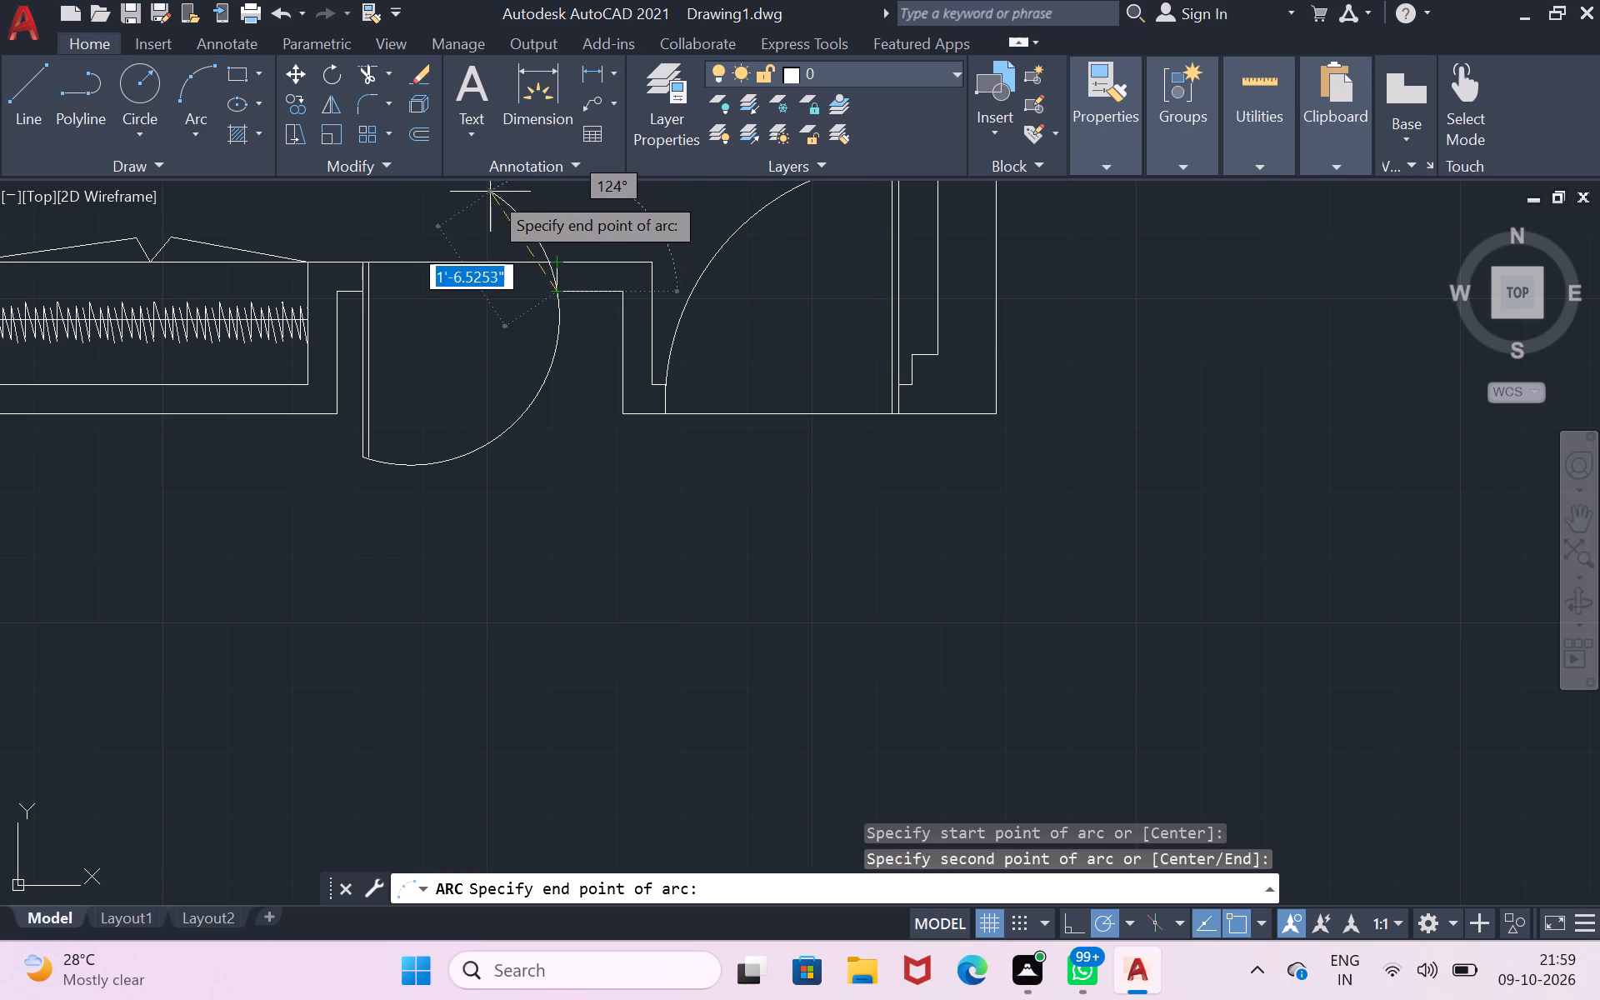
pyautogui.scroll(-3, 492, 207)
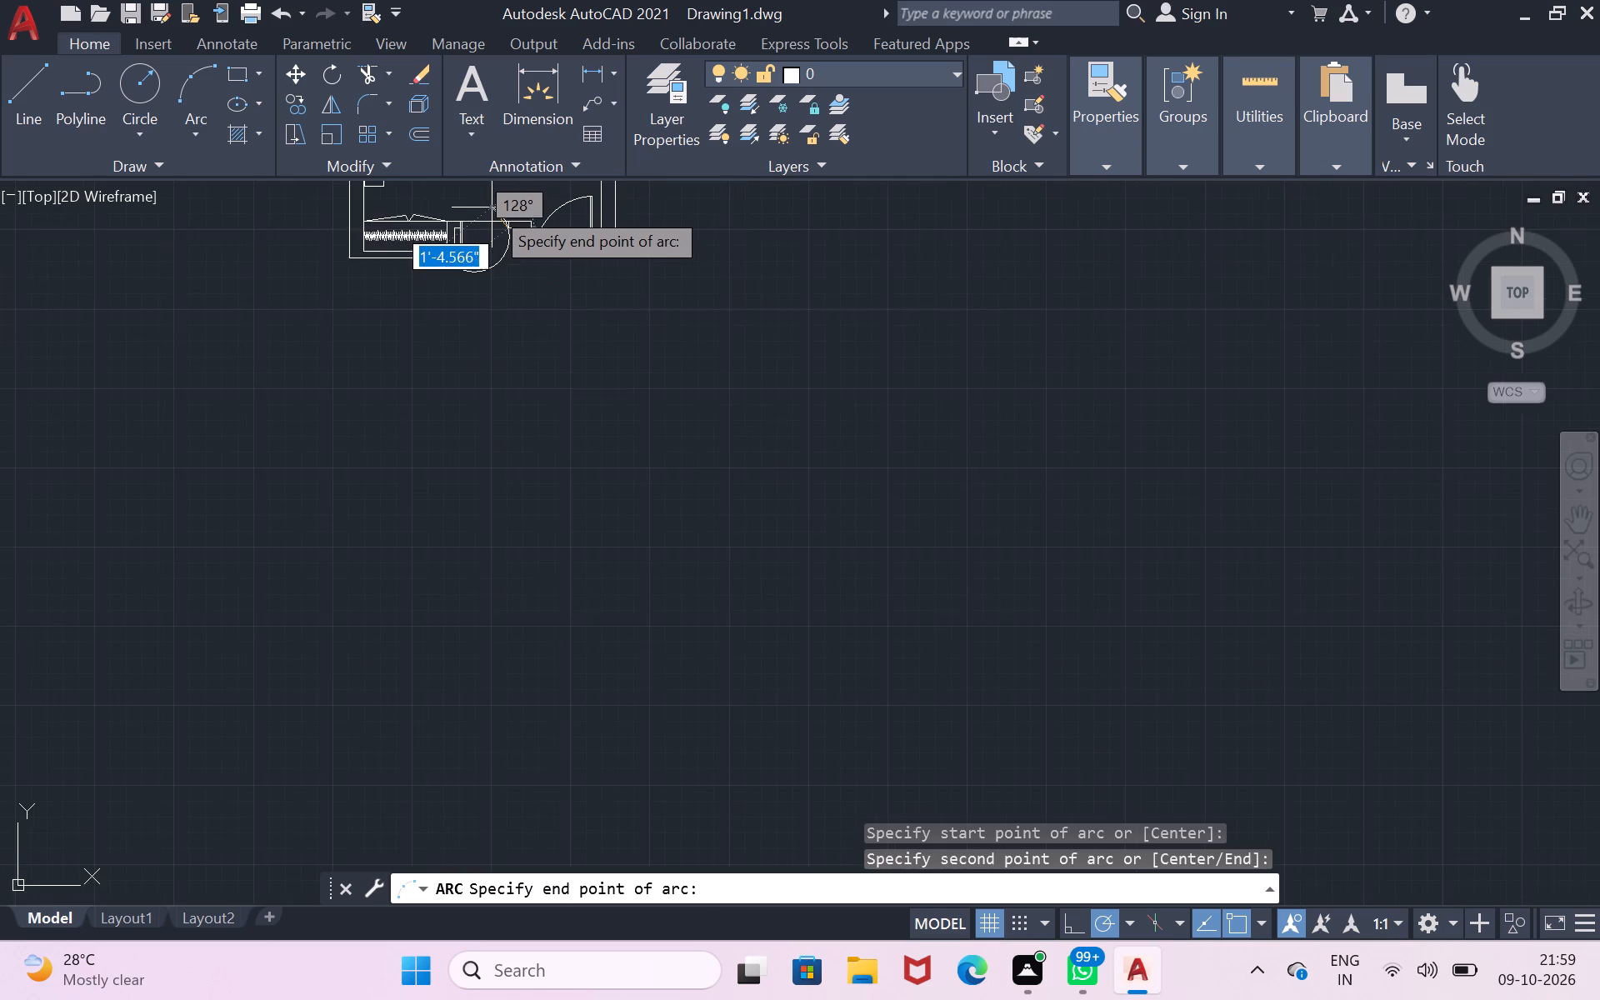
pyautogui.scroll(5, 492, 207)
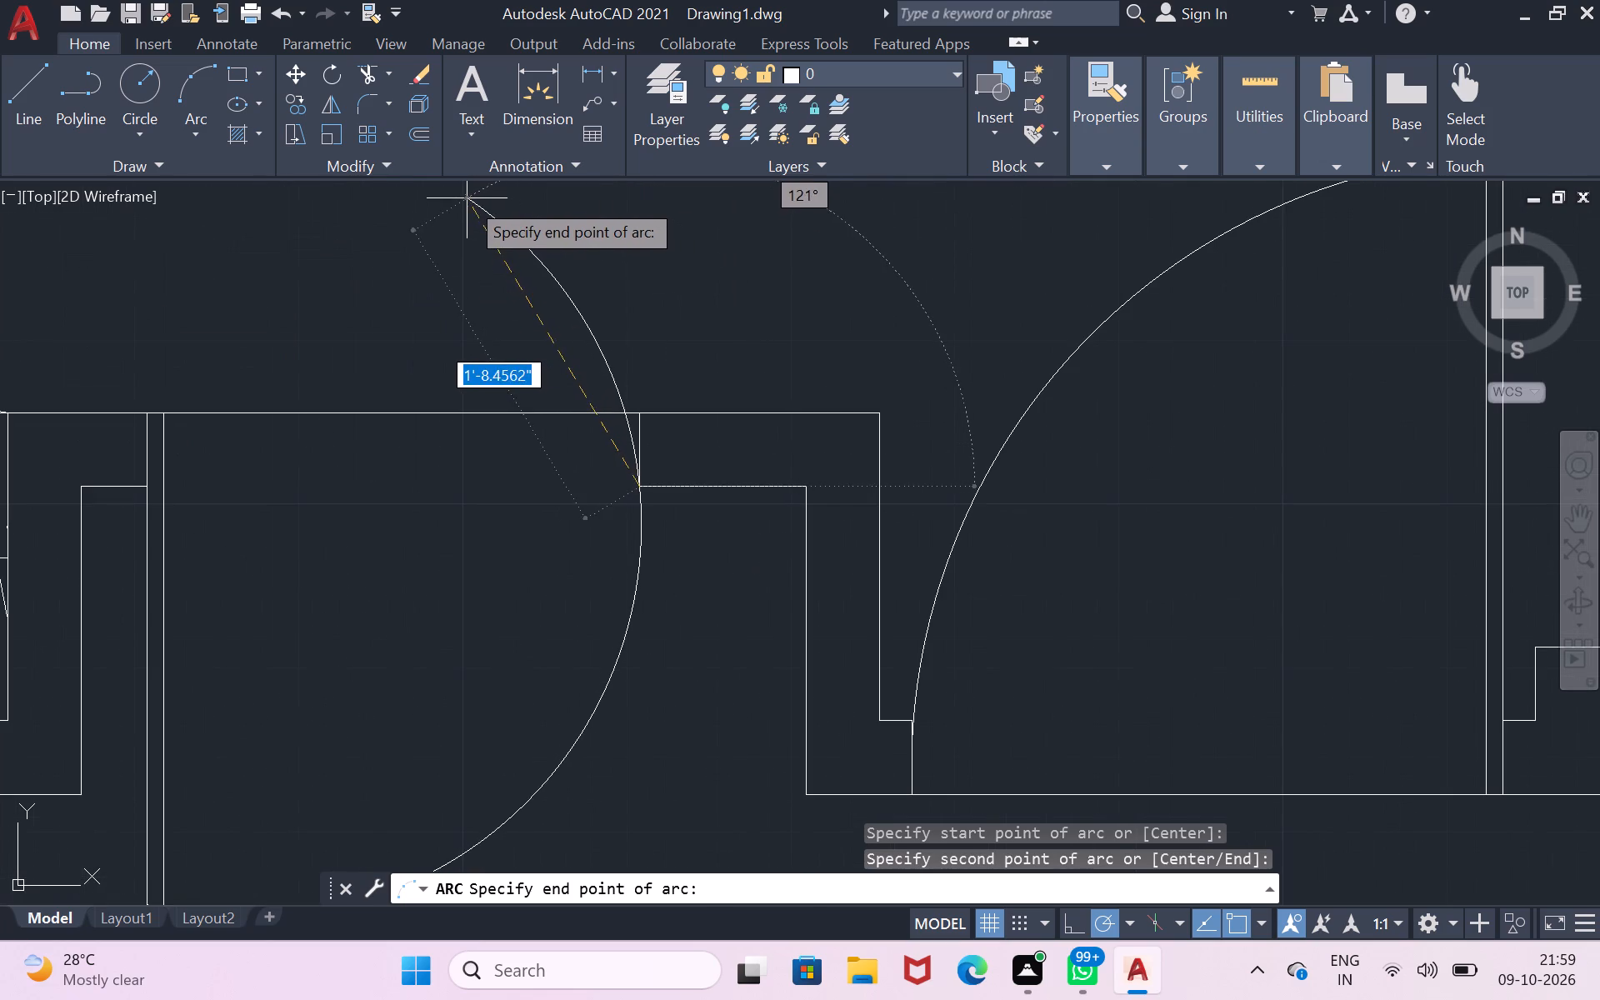
pyautogui.click(555, 211)
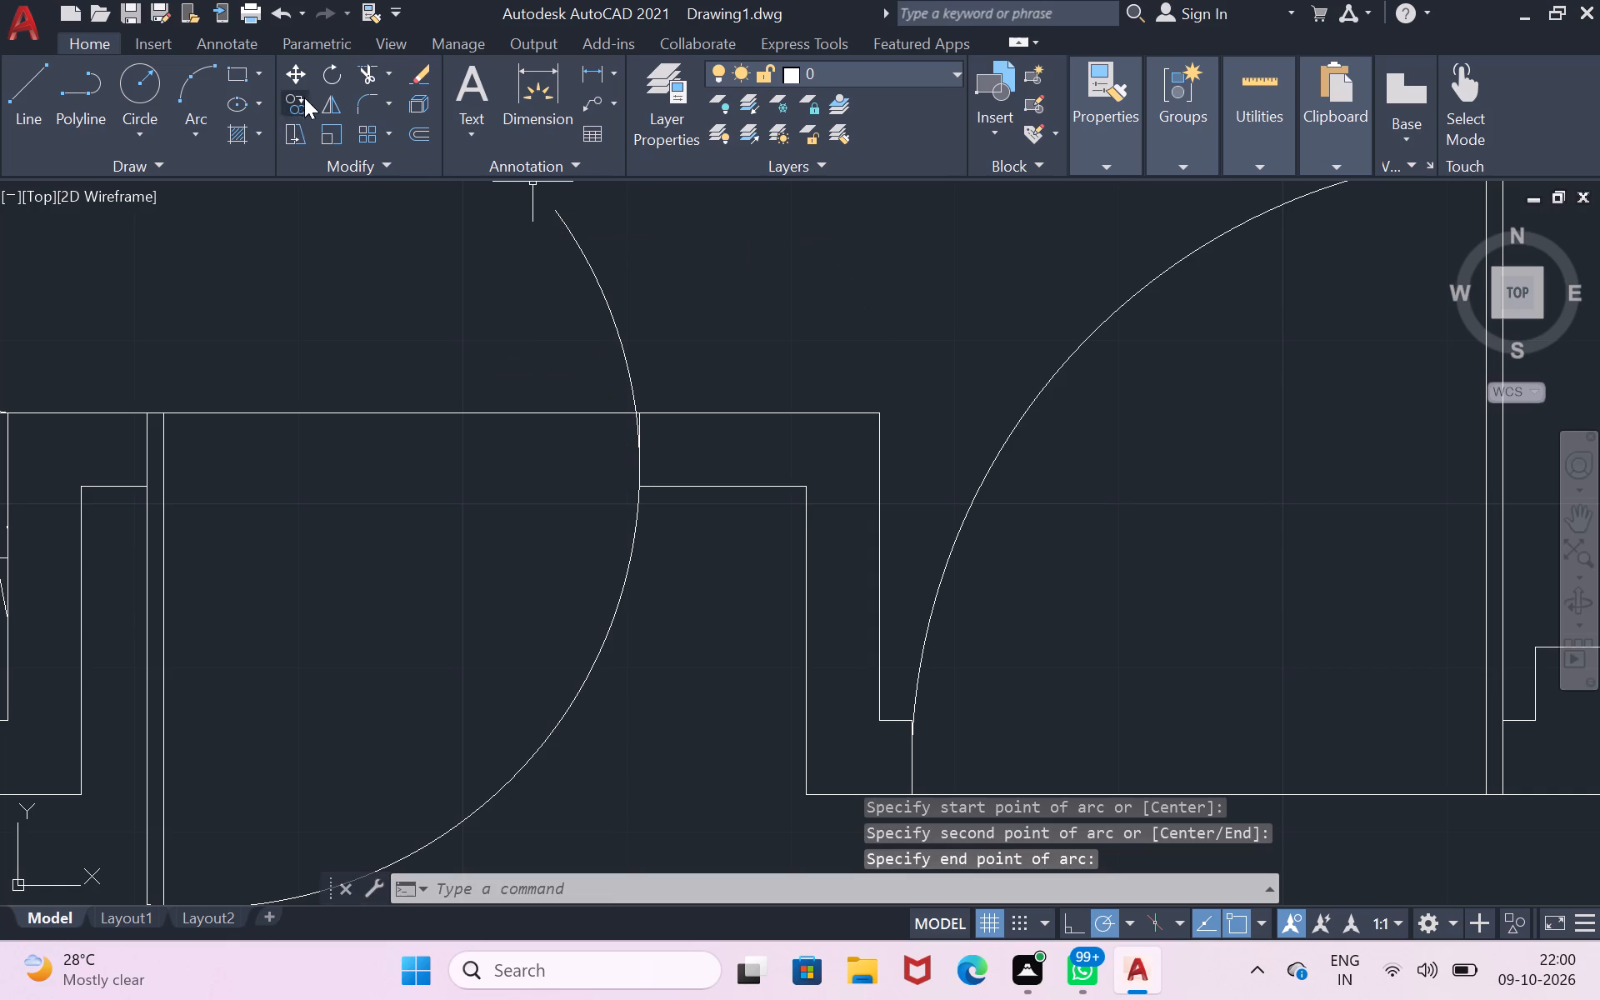
# Trim the part of the swing arc that extends north past the 2'6" door's east jamb corner.
pyautogui.click(367, 71)
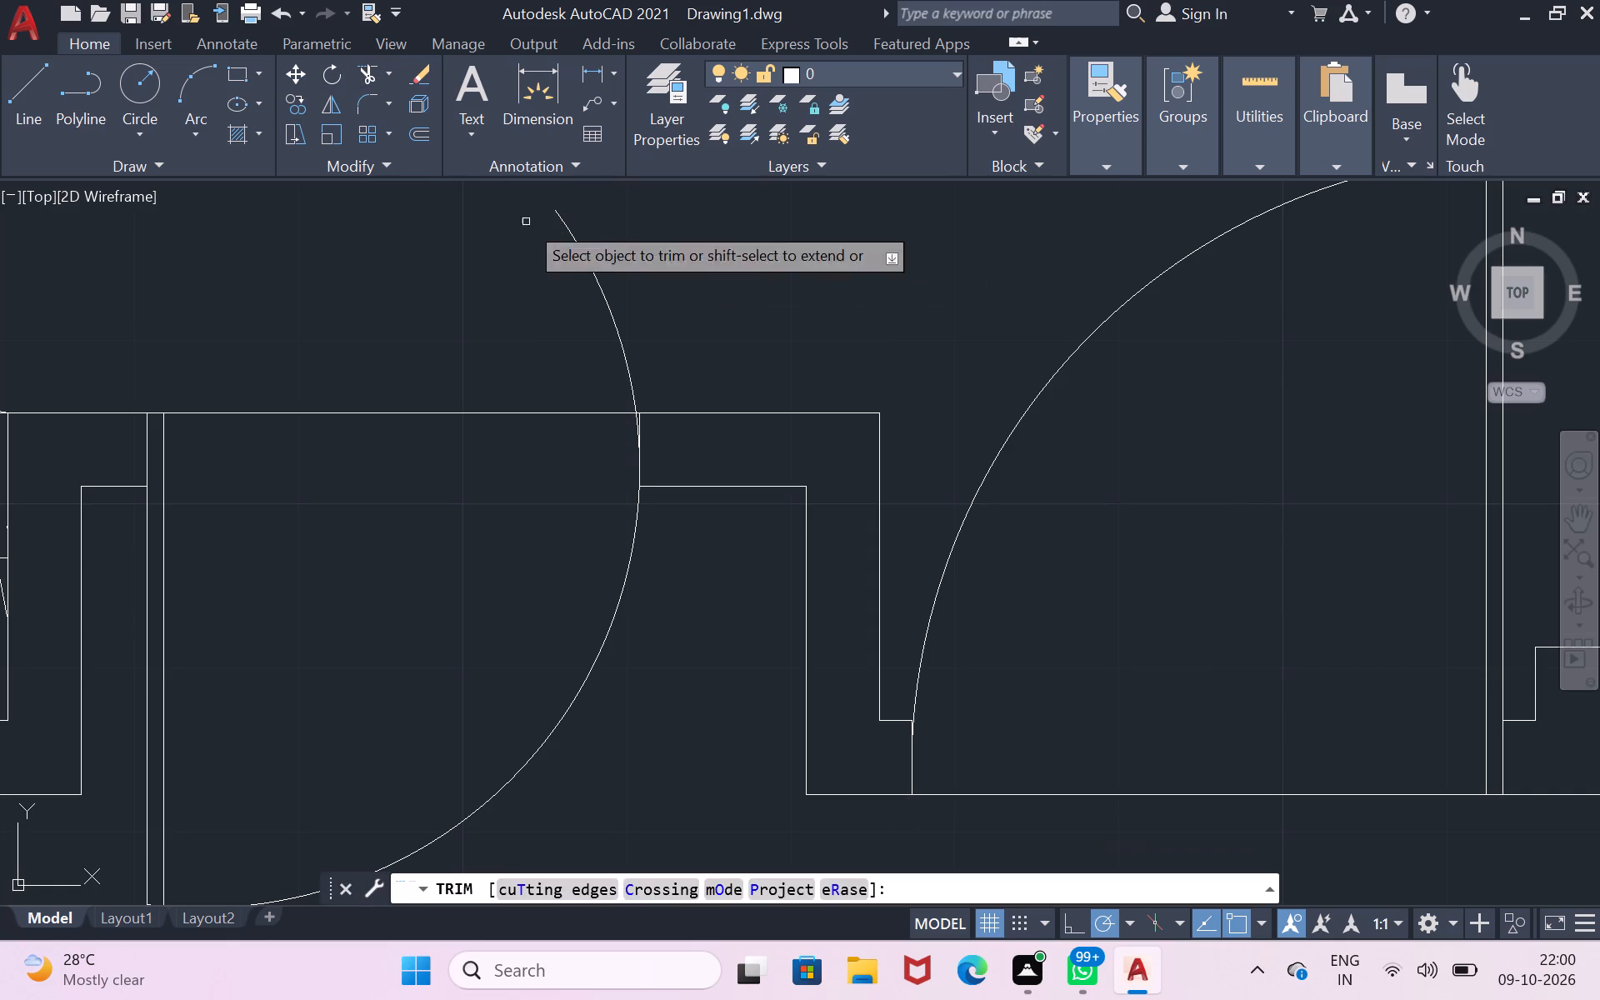
pyautogui.moveTo(701, 275); pyautogui.dragTo(541, 319)
pyautogui.scroll(1, 629, 410)
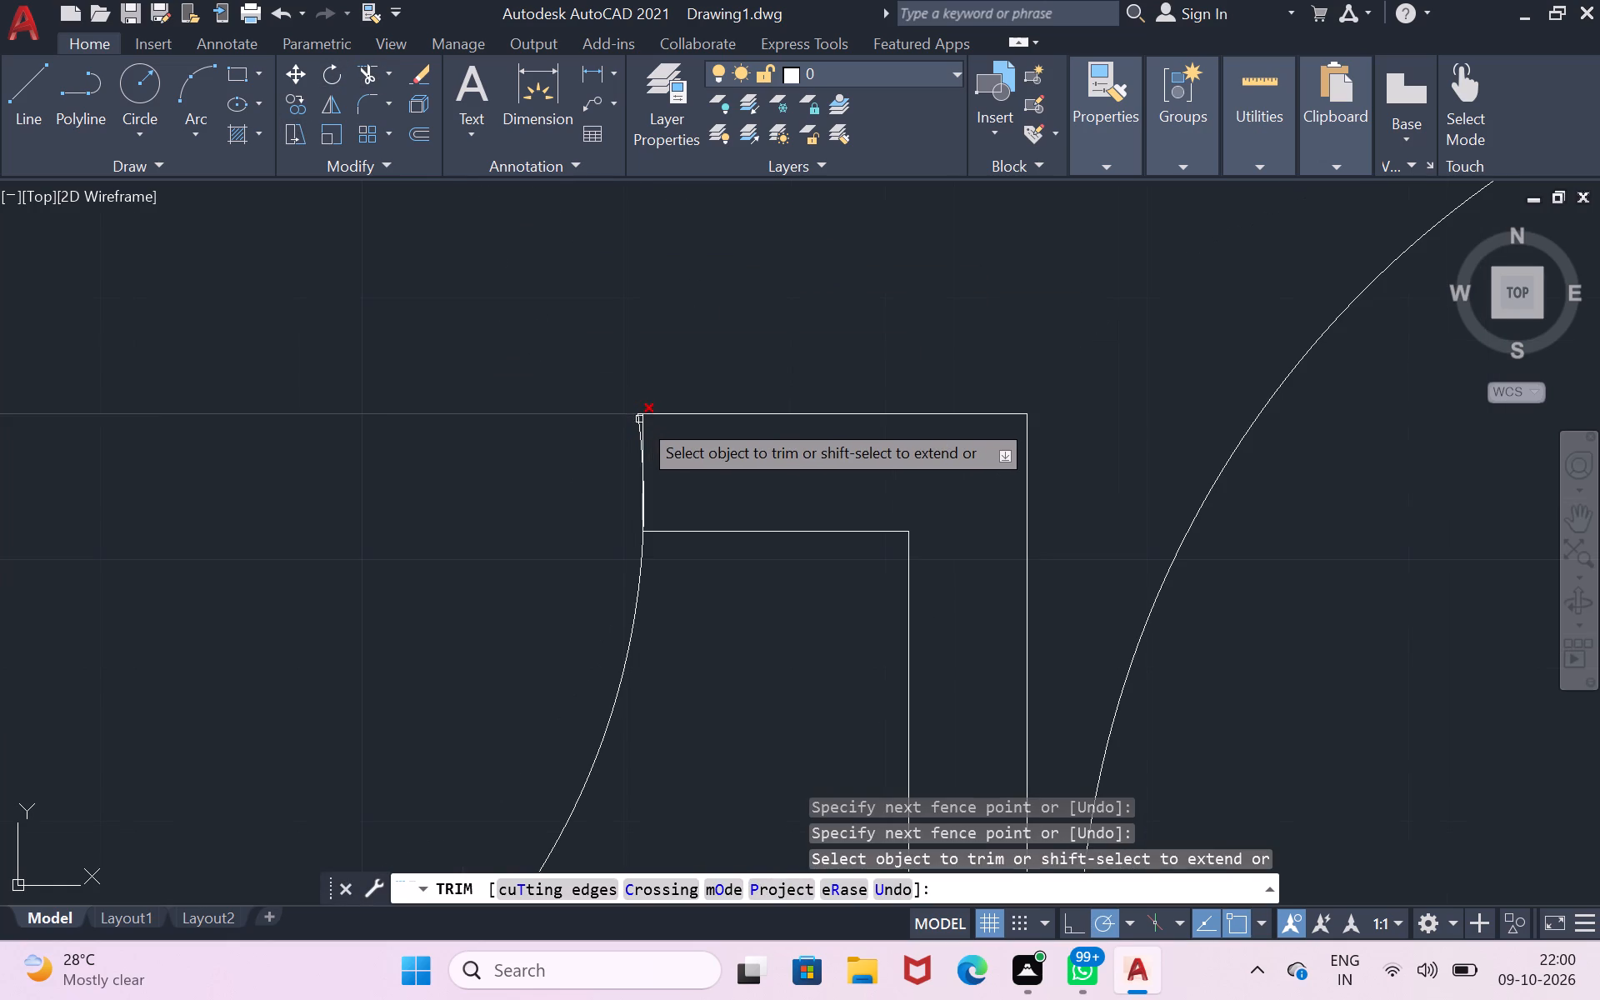
pyautogui.click(635, 426)
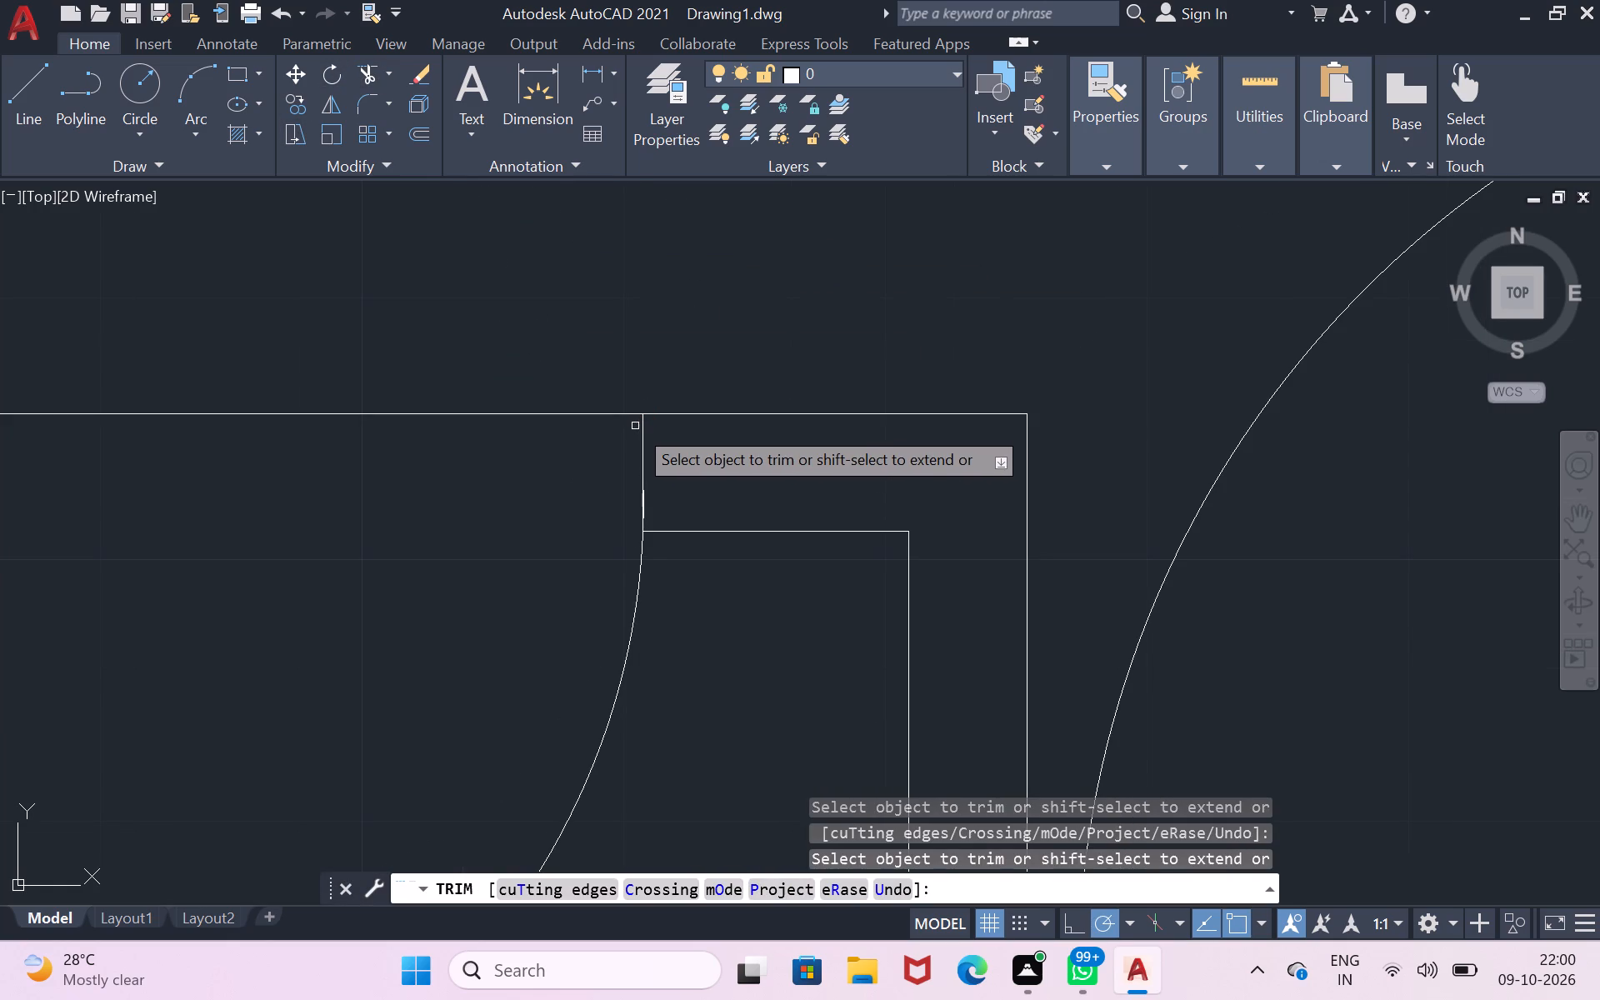
pyautogui.click(644, 505)
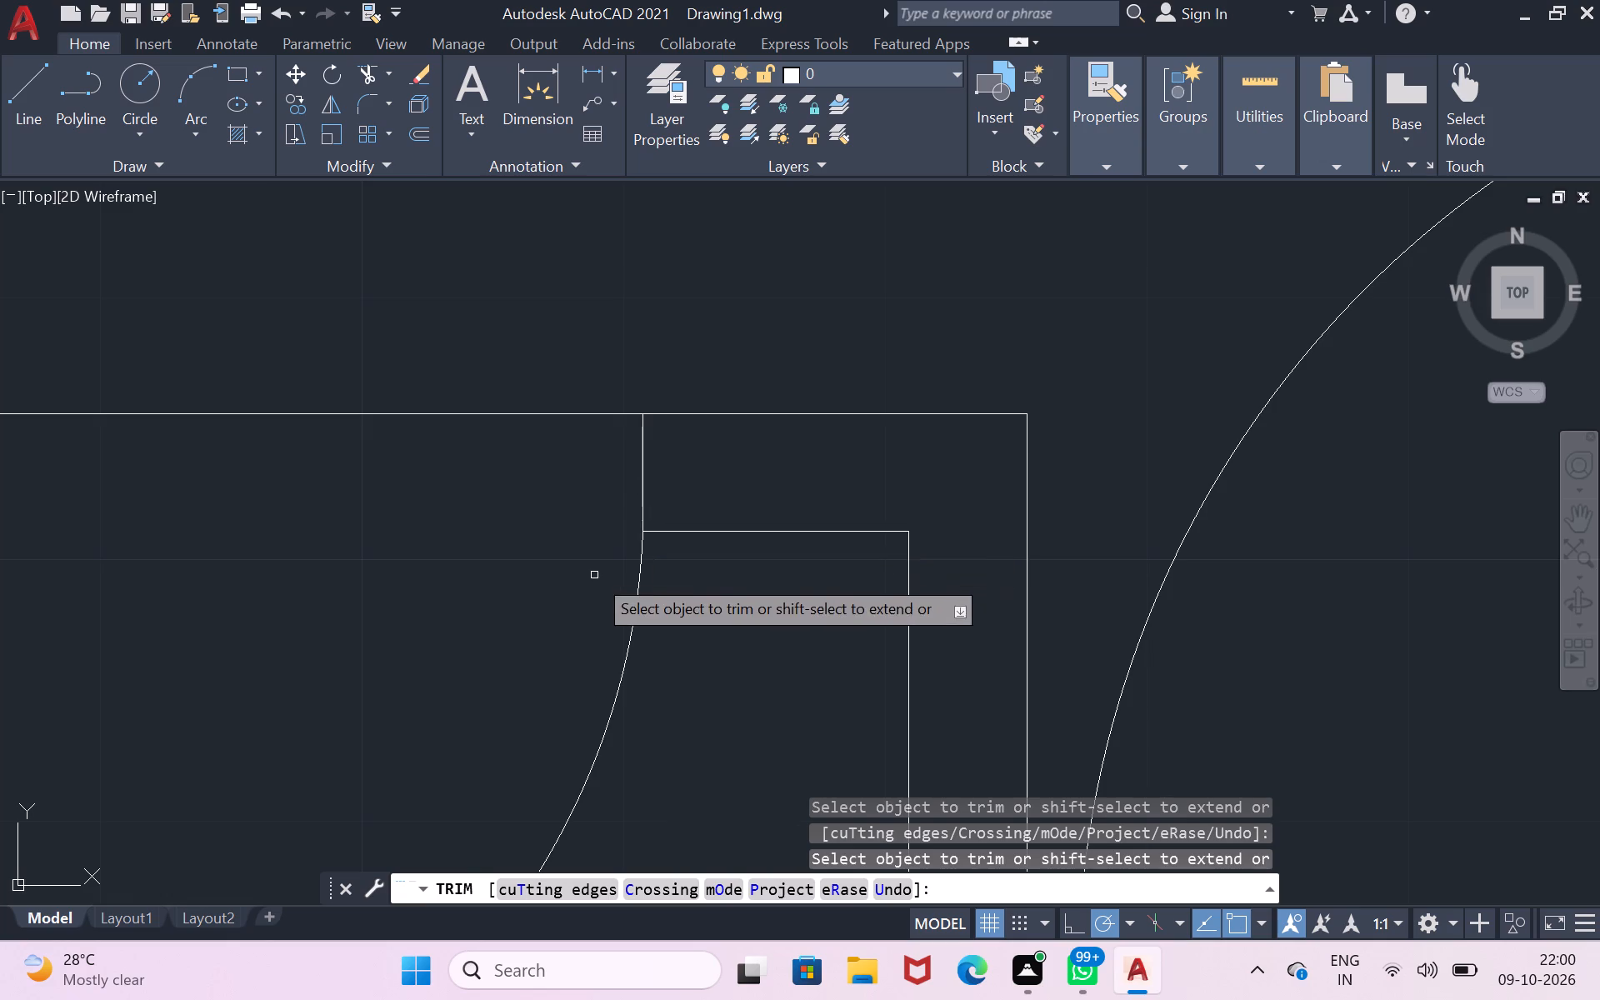
pyautogui.scroll(-2, 592, 577)
pyautogui.scroll(1, 303, 644)
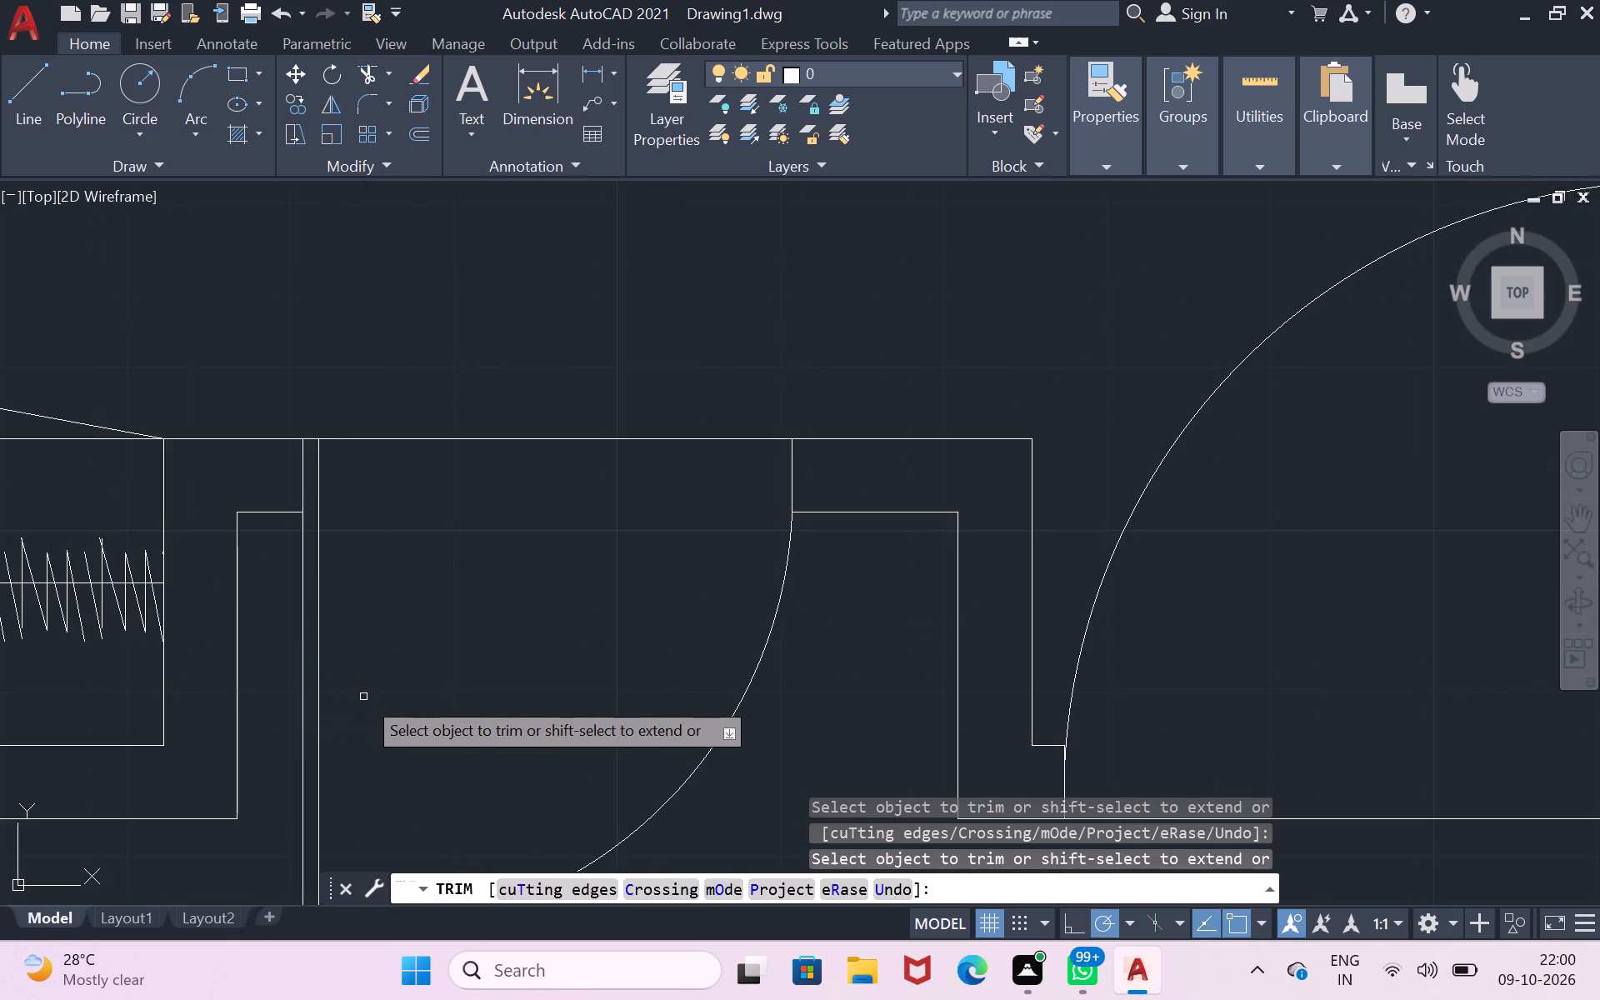
pyautogui.scroll(-2, 370, 694)
pyautogui.scroll(5, 349, 802)
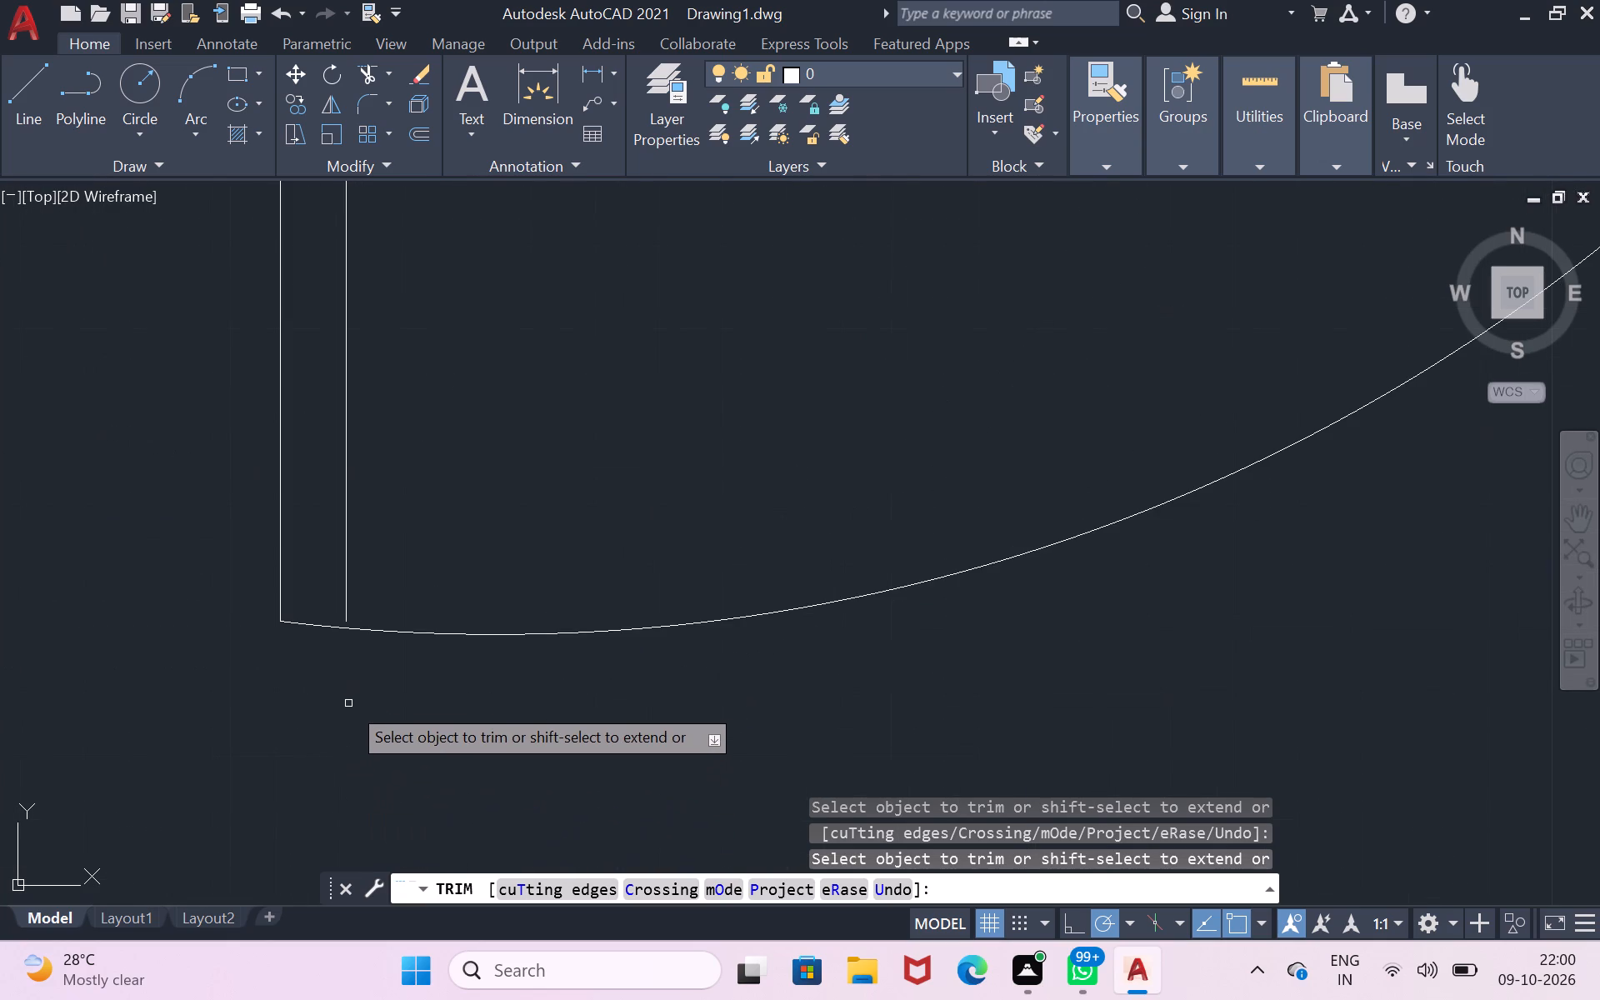
pyautogui.scroll(-4, 350, 700)
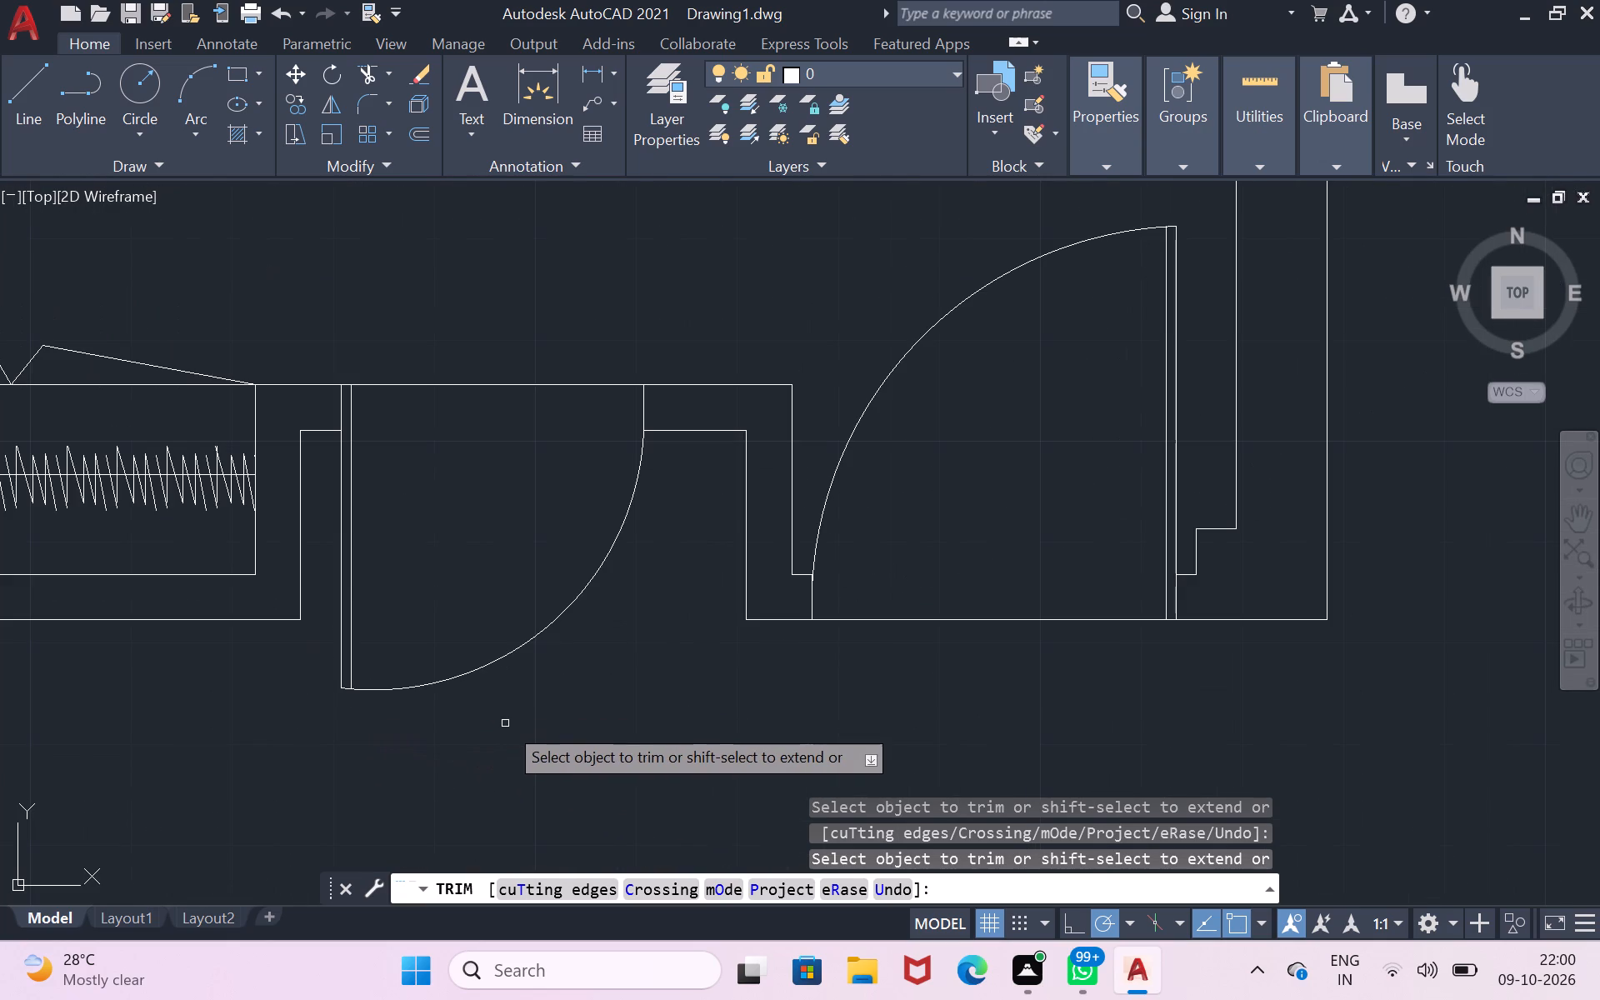
pyautogui.scroll(-1, 505, 723)
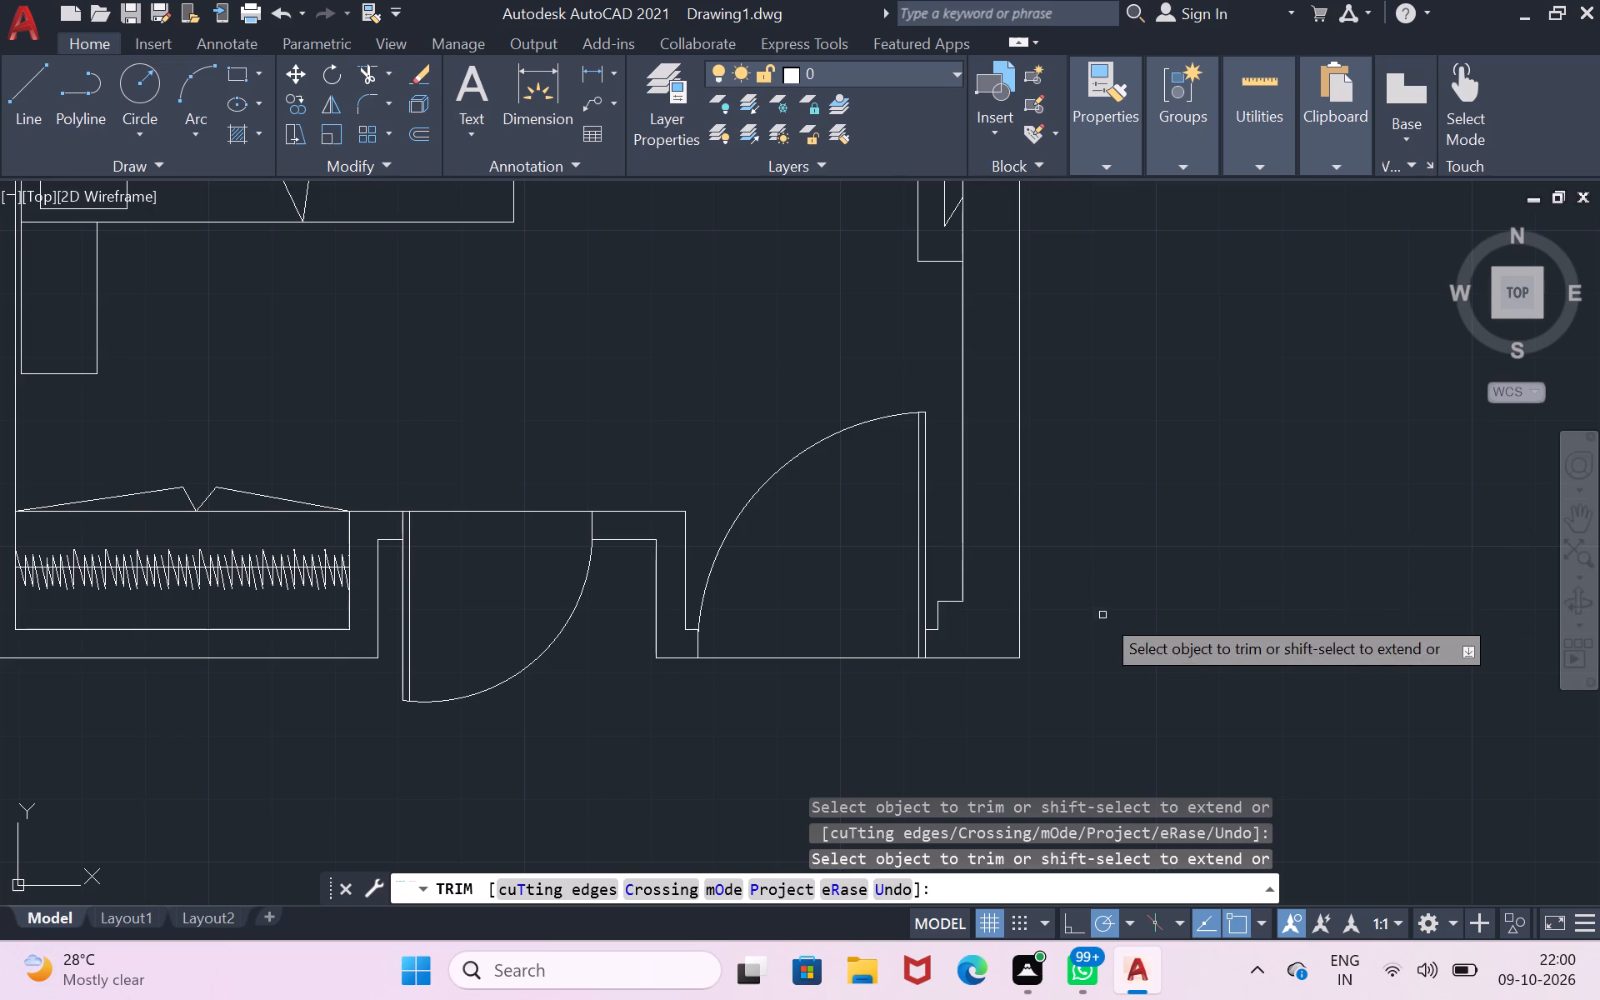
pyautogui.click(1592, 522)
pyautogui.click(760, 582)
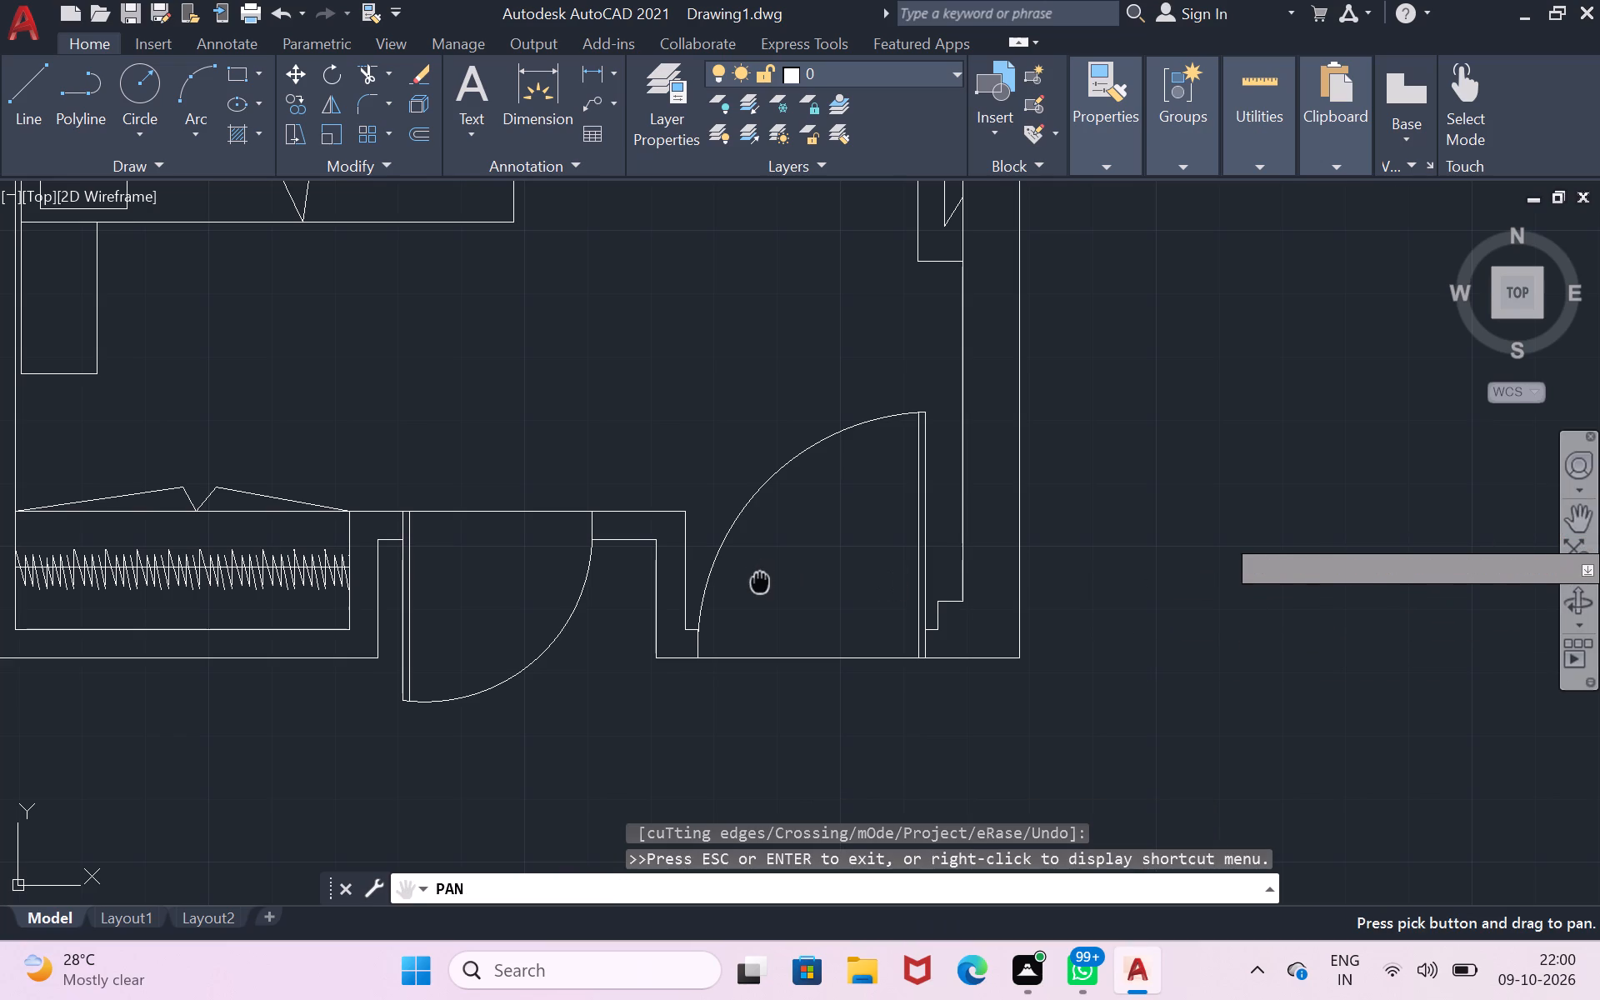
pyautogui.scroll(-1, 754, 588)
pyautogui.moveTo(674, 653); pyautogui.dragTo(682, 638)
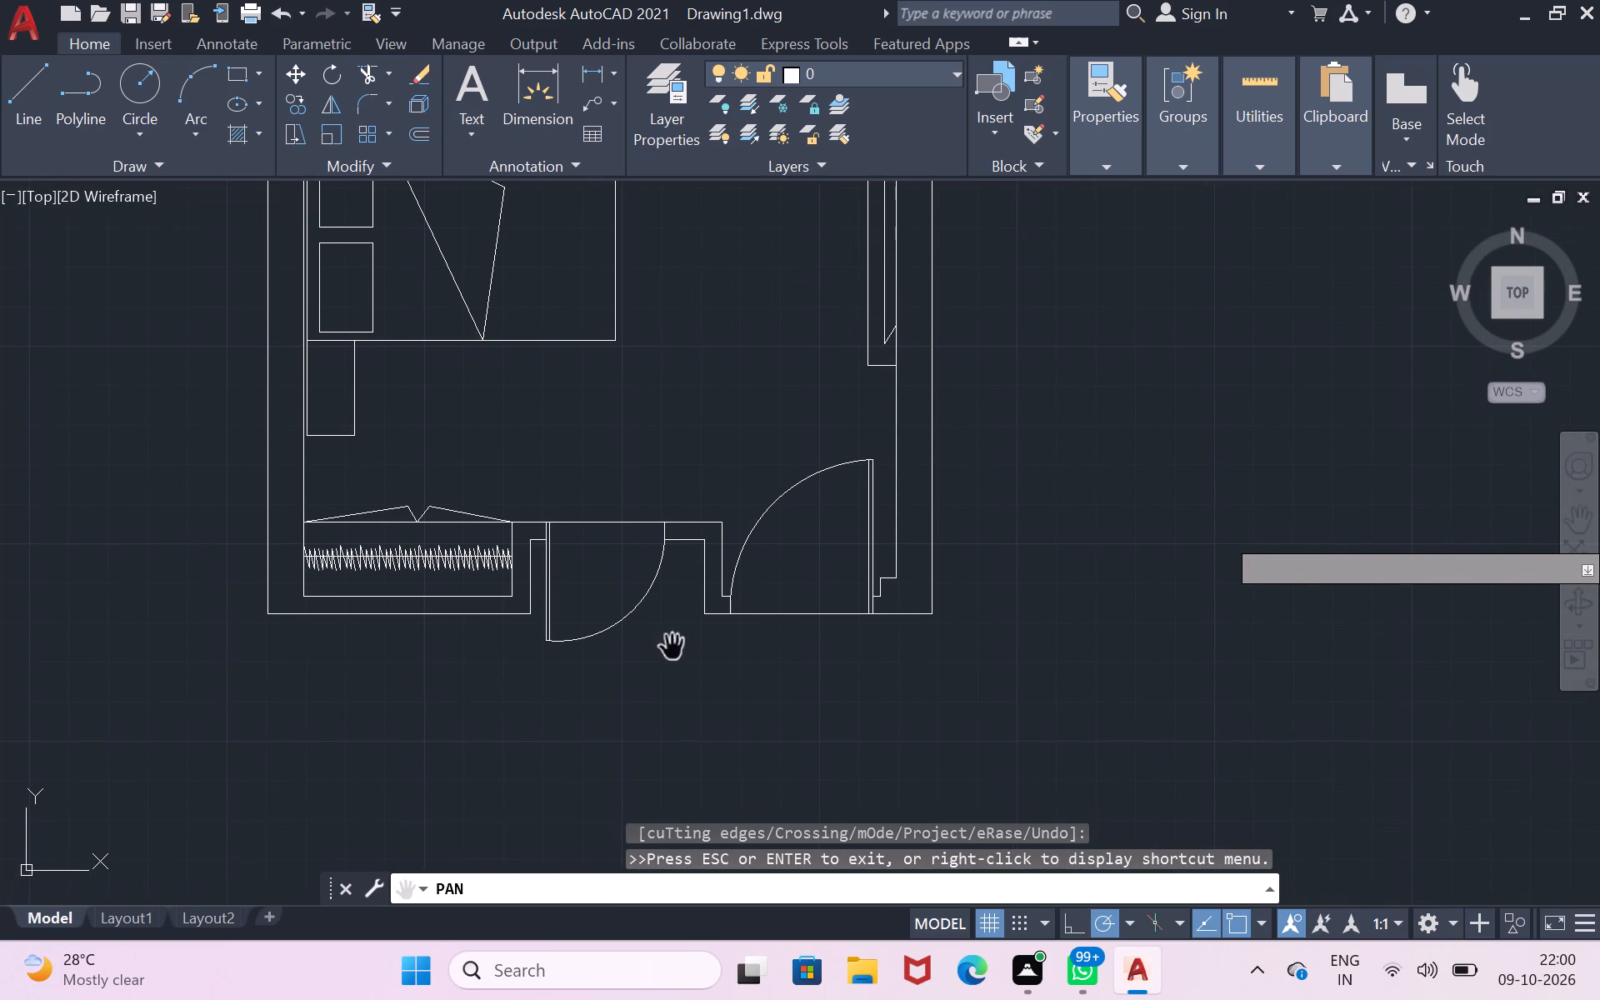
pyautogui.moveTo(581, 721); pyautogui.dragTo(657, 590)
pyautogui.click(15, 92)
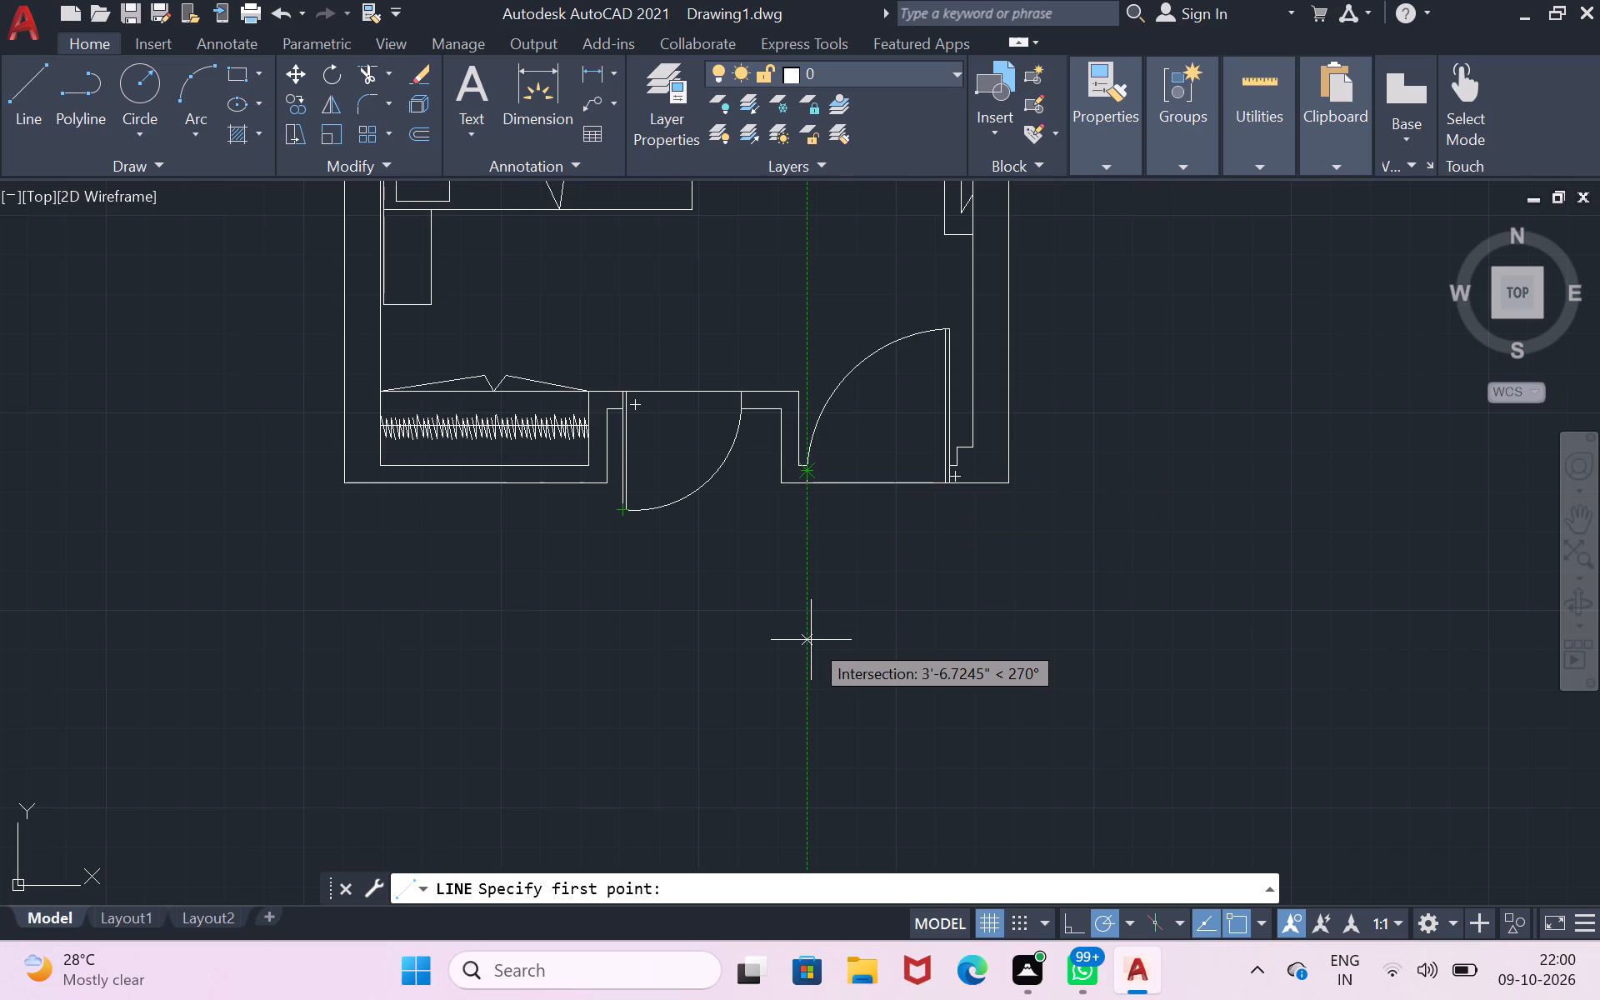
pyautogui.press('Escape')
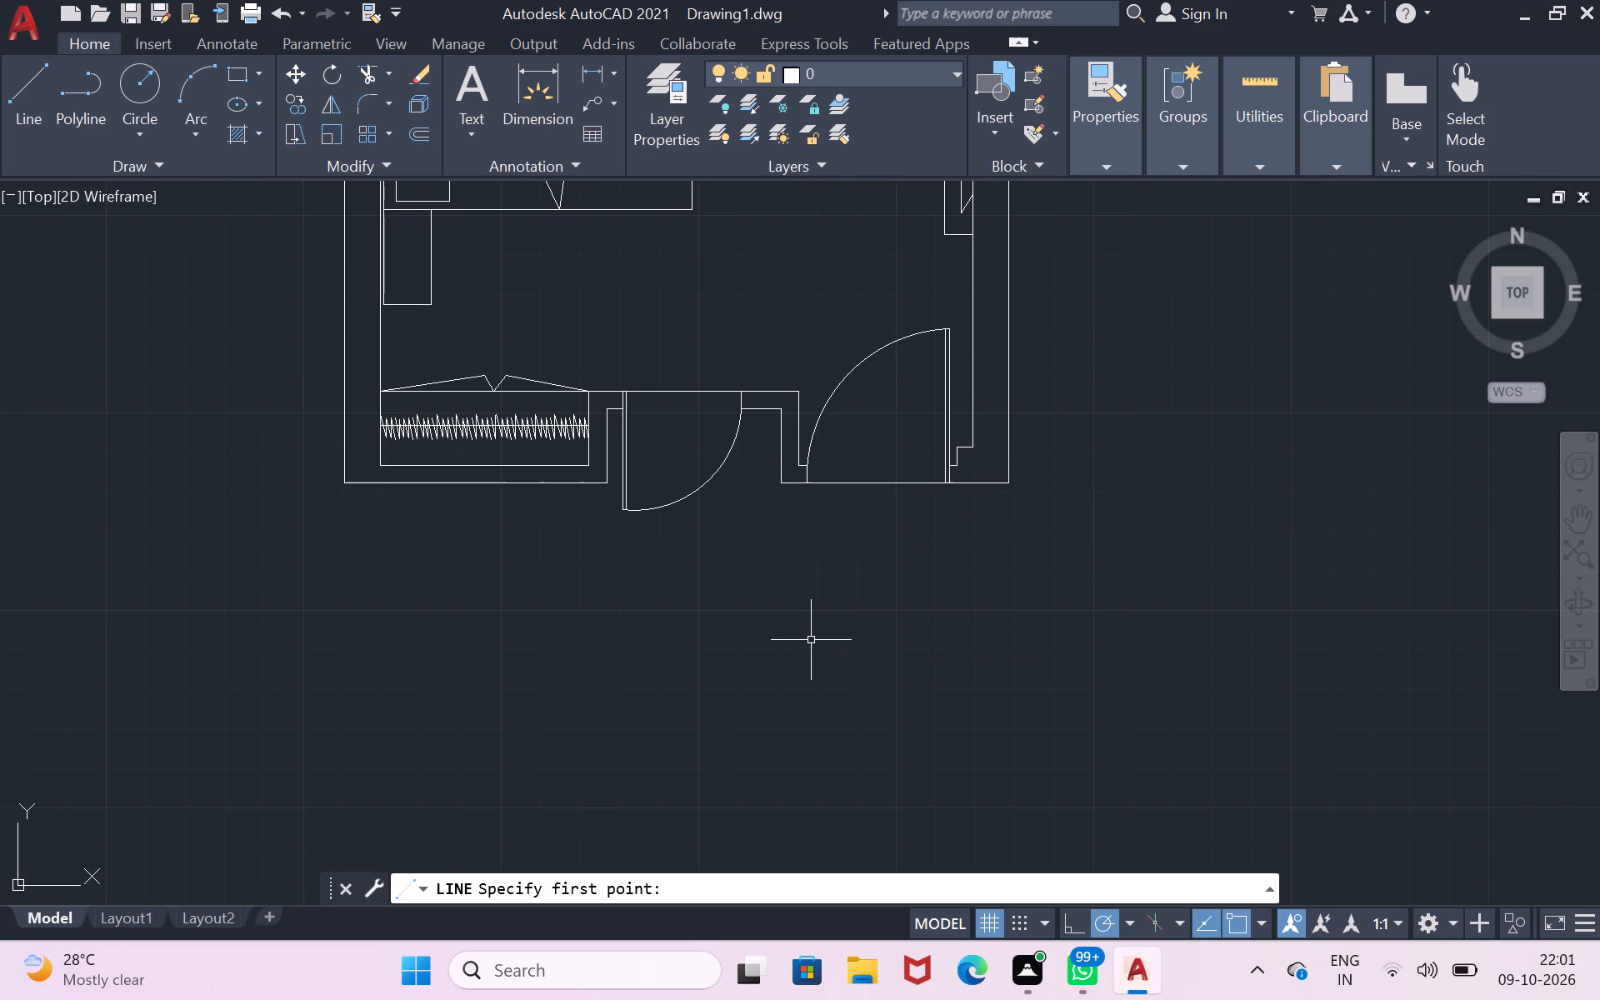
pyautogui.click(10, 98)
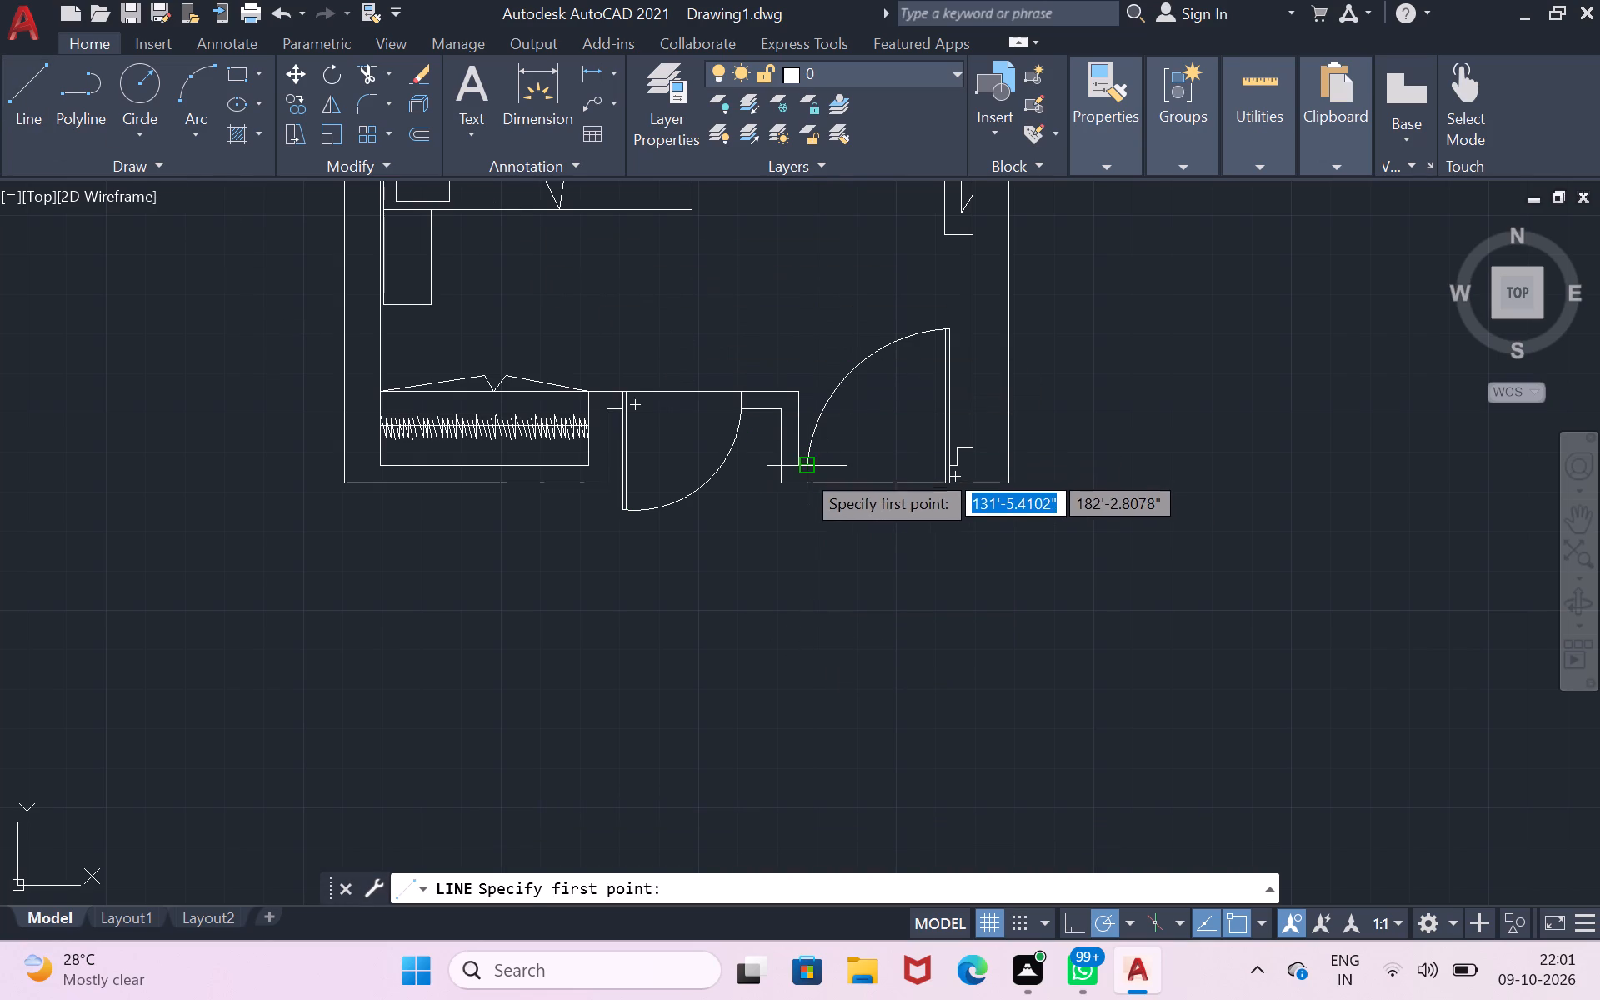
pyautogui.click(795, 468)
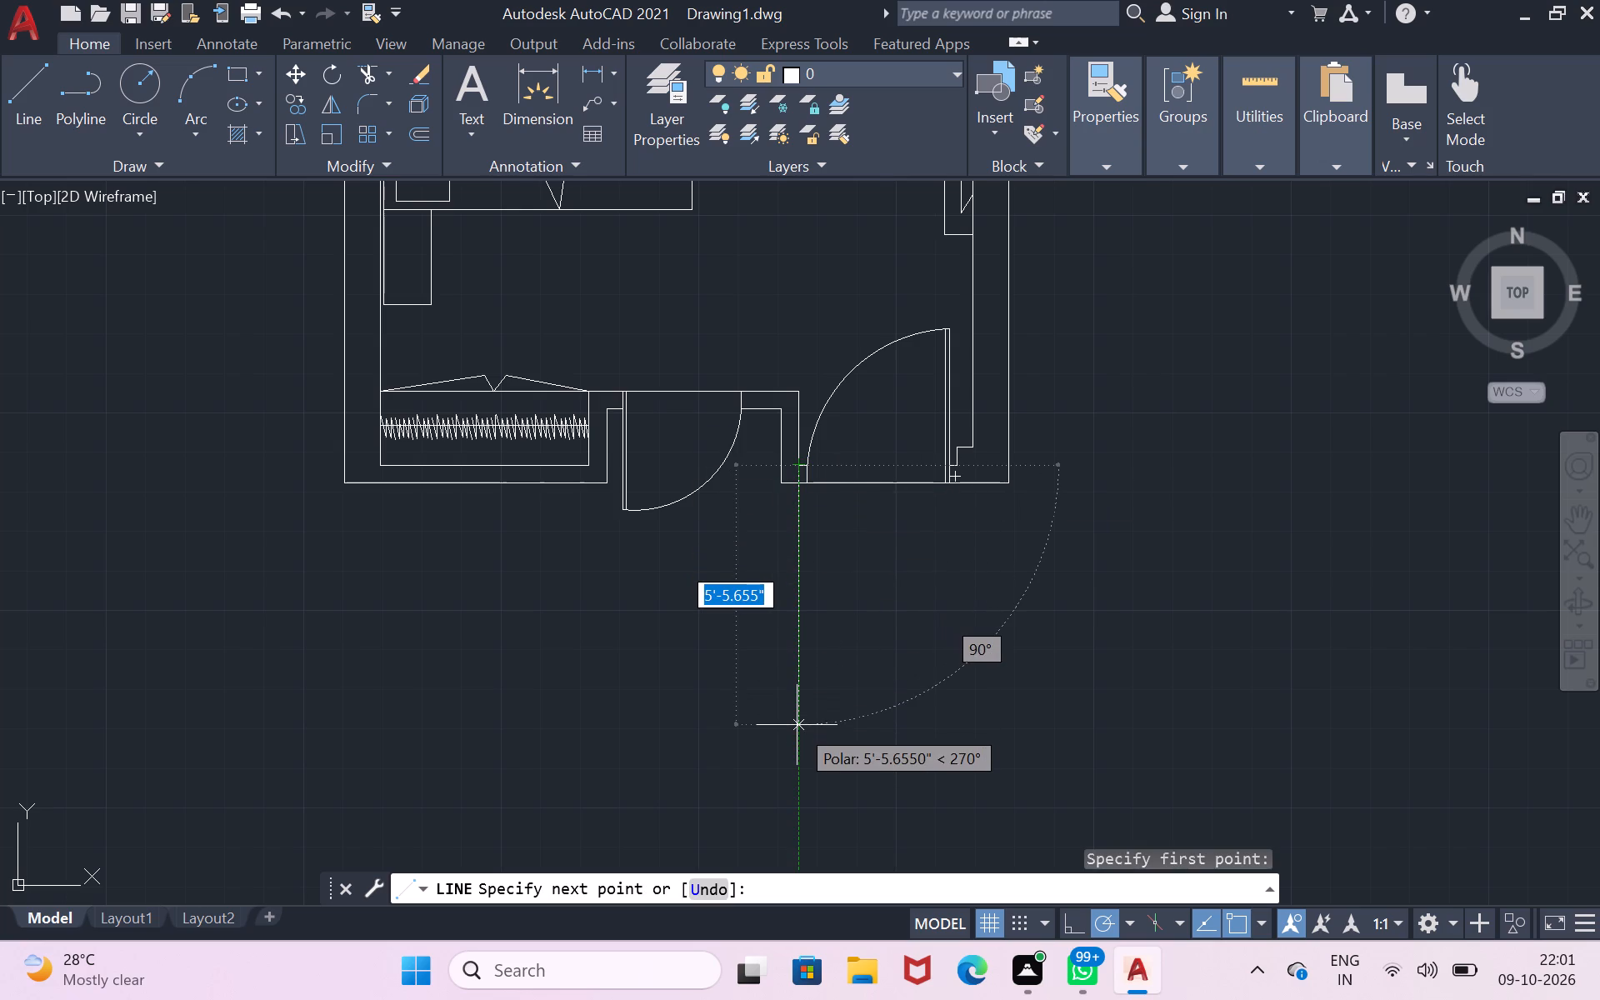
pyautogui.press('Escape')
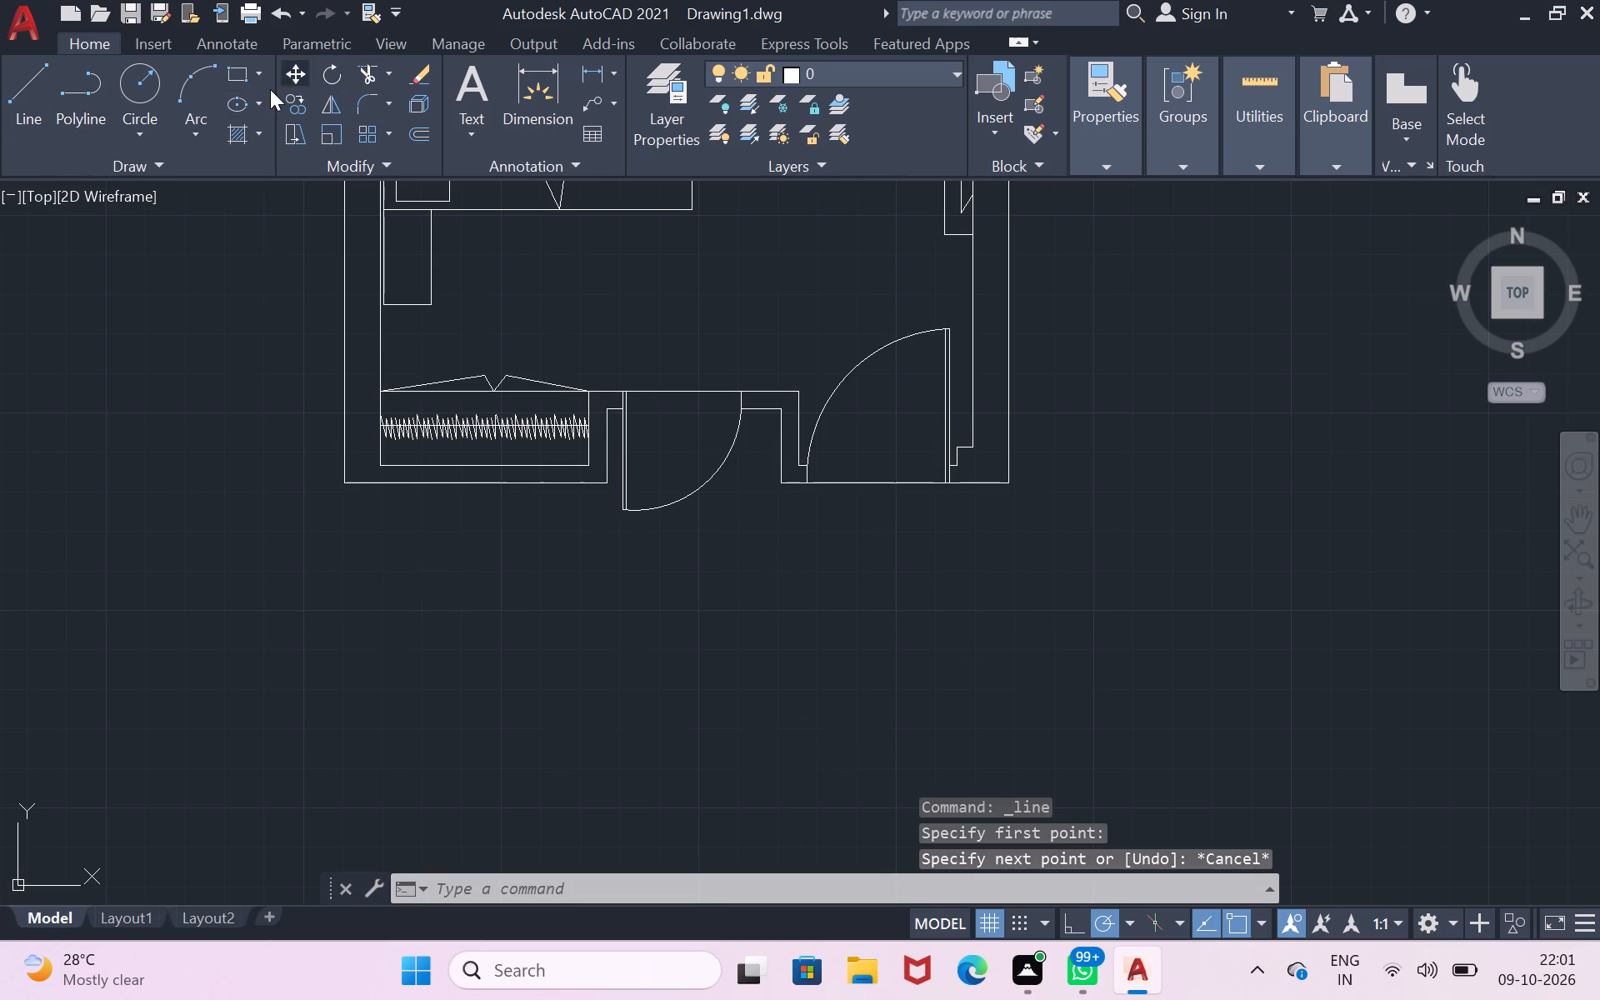
# Draw a 6'0" line south from the inner wall corner between the two doors, at the wall line's east end.
pyautogui.click(28, 99)
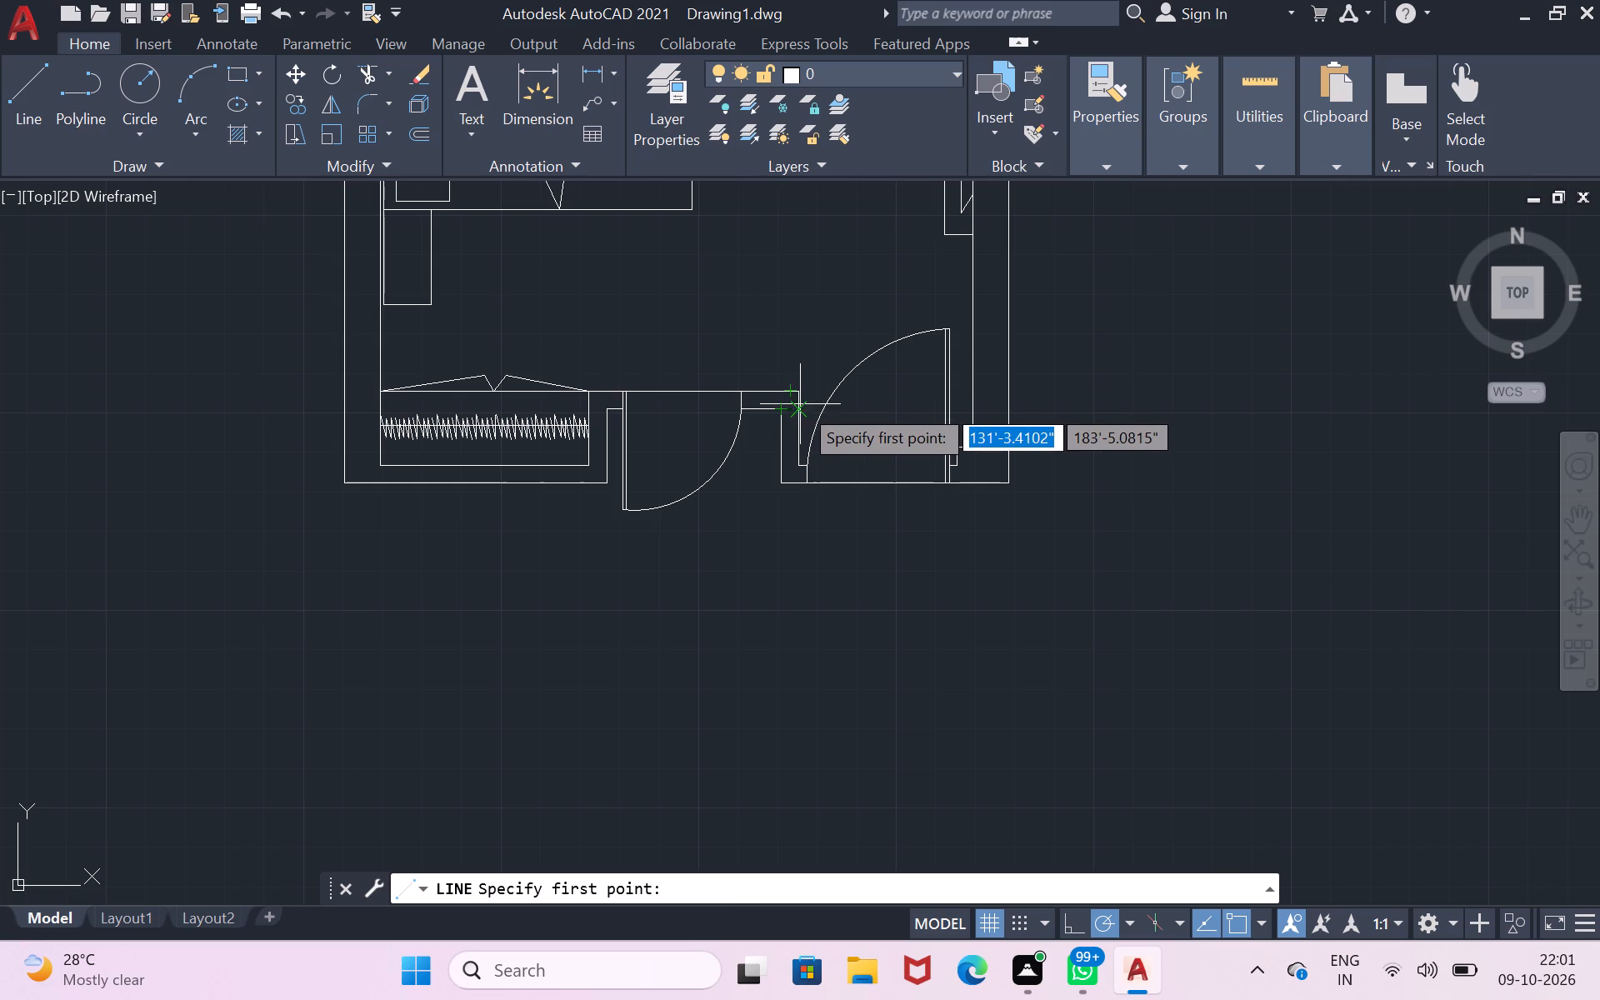
pyautogui.click(796, 394)
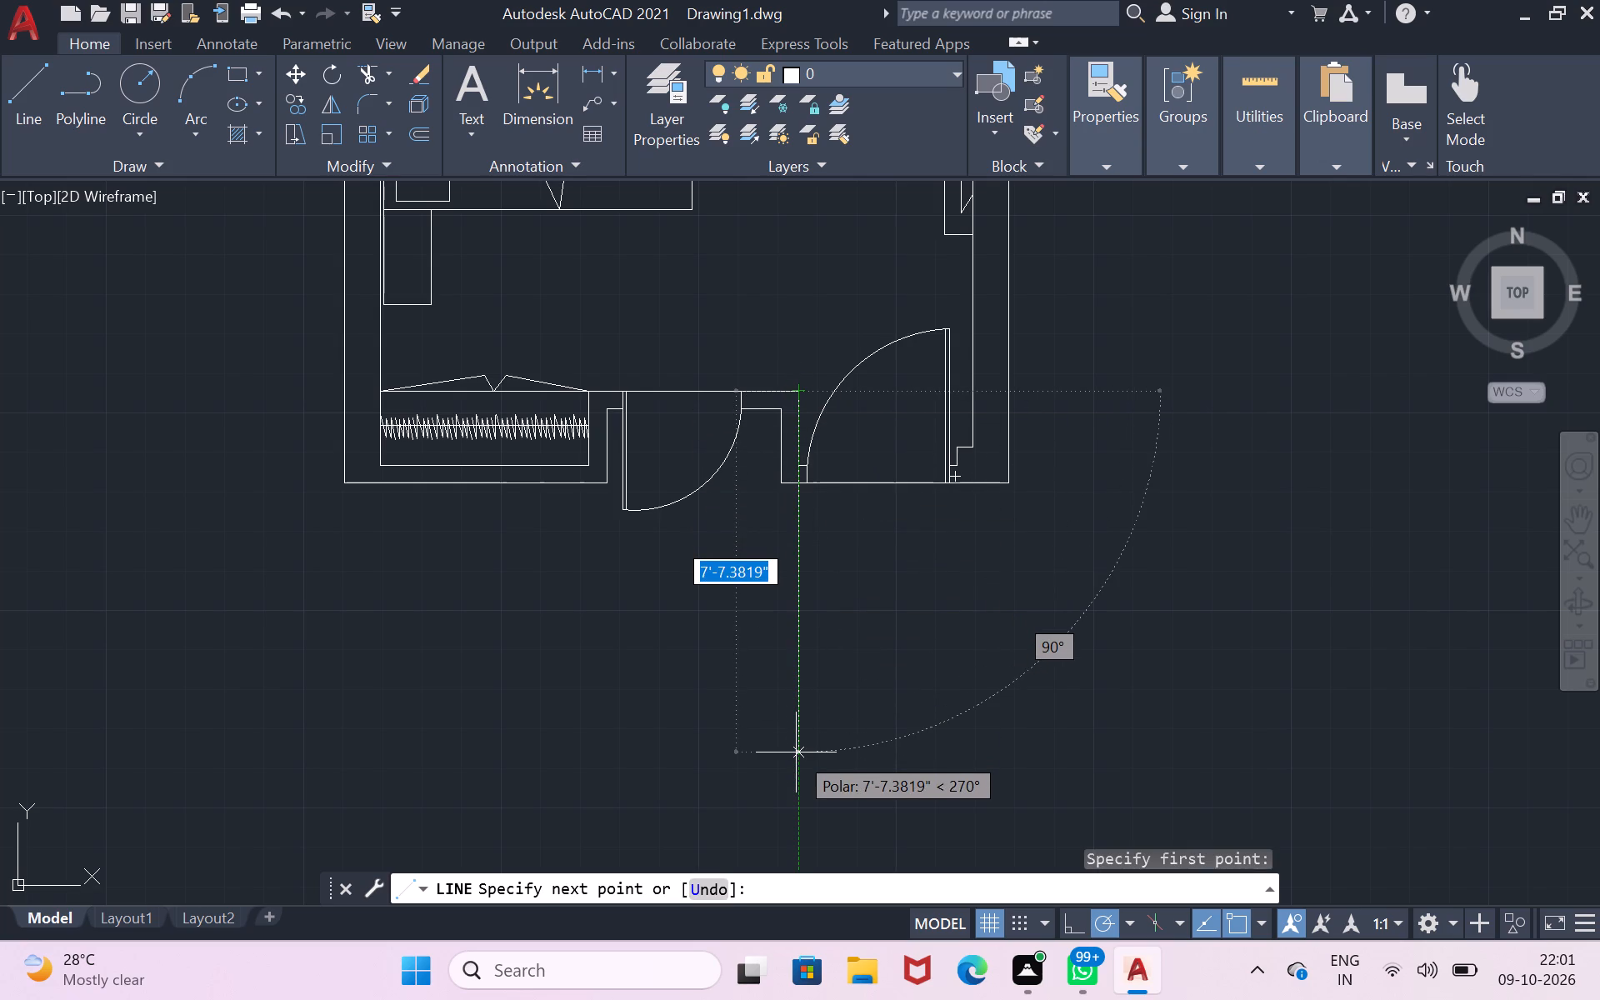
pyautogui.press('6')
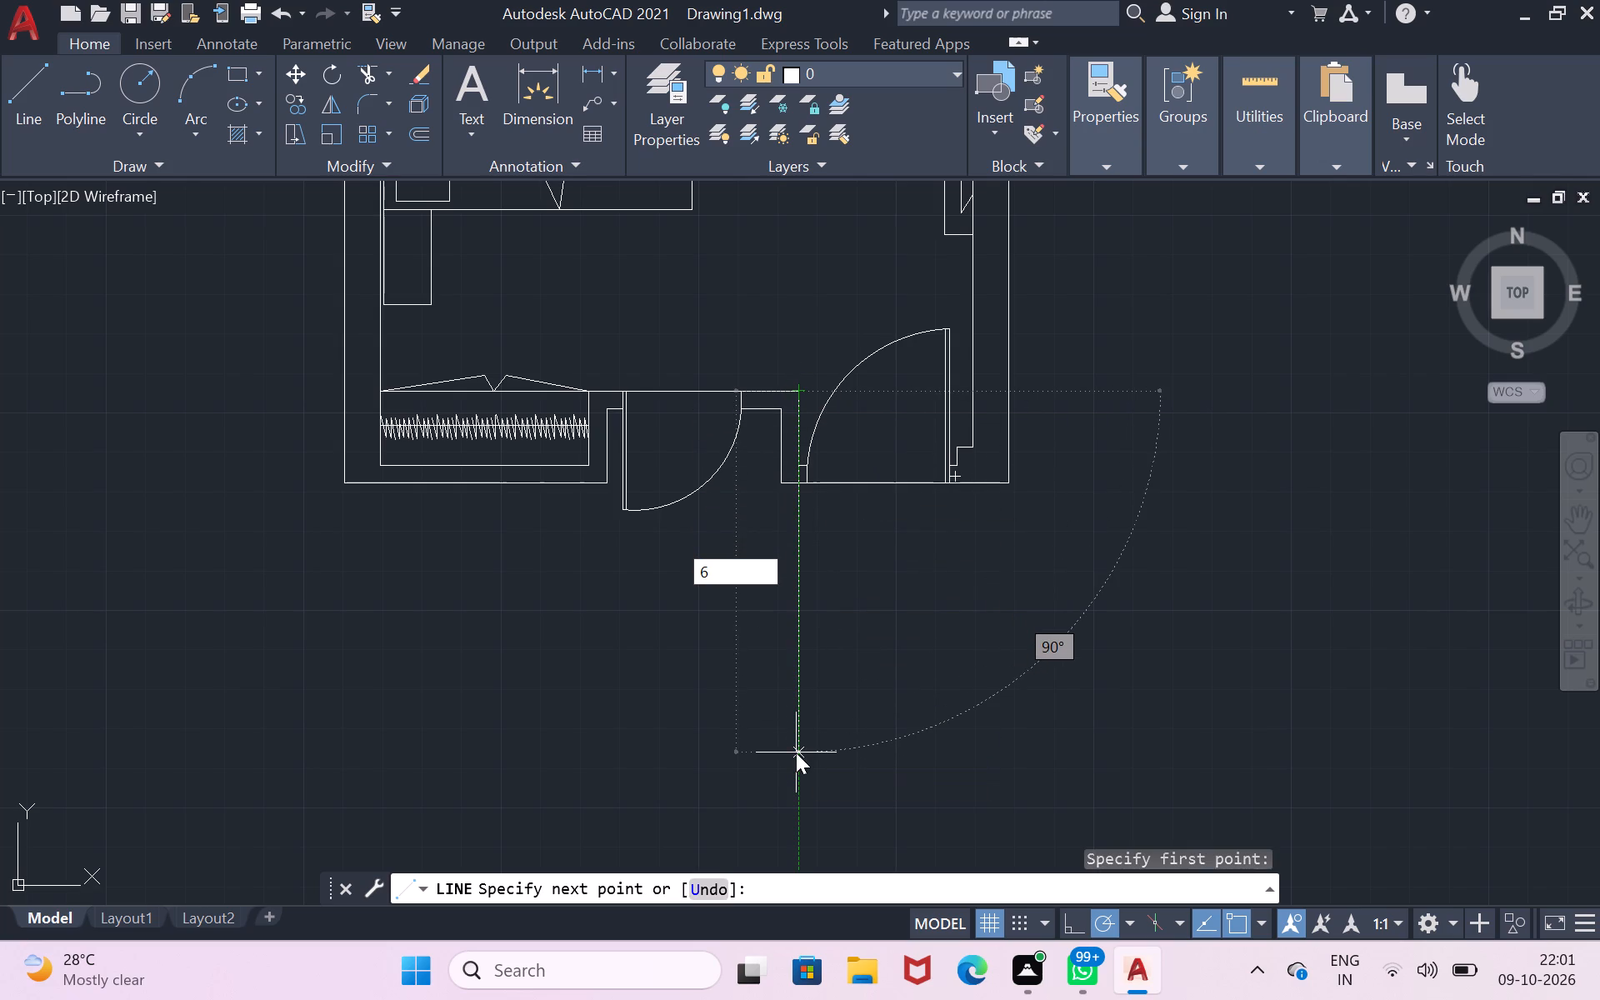
pyautogui.press("'")
pyautogui.press('9')
pyautogui.press('BackSpace')
pyautogui.press('9')
pyautogui.press('BackSpace')
pyautogui.press('0')
pyautogui.hotkey('shift', '"')
pyautogui.press('Return')
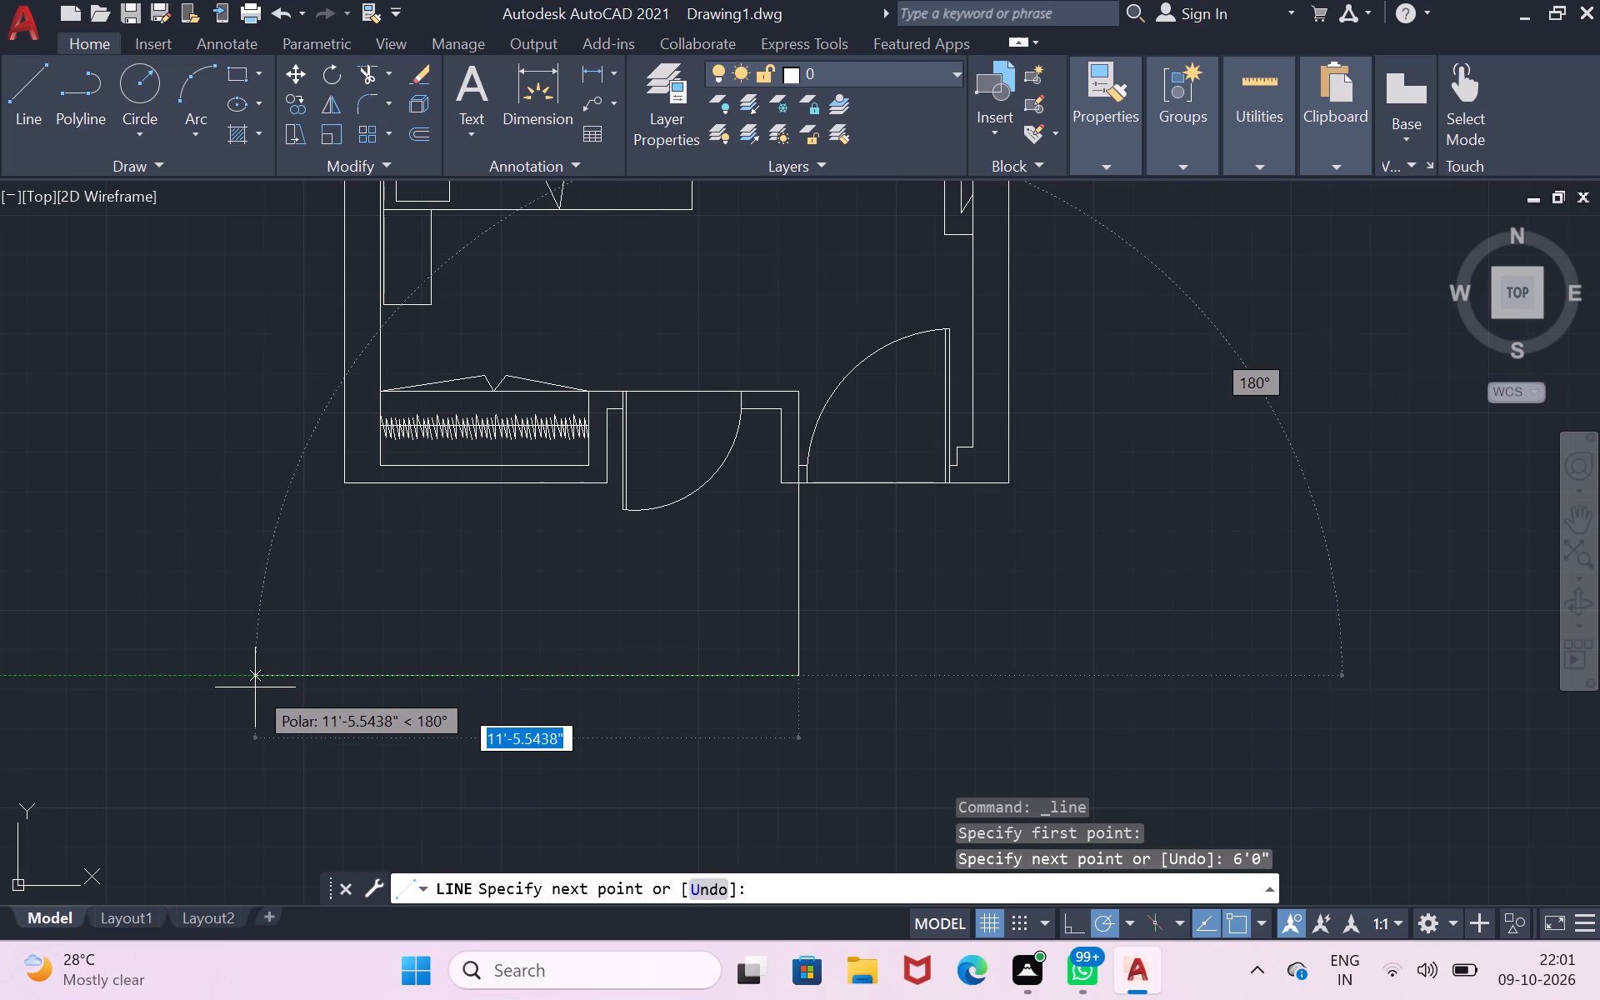
# Continue from the south end of the 6'0" line with a 9'9" line to the west.
pyautogui.press('9')
pyautogui.write("'9")
pyautogui.hotkey('shift', '"')
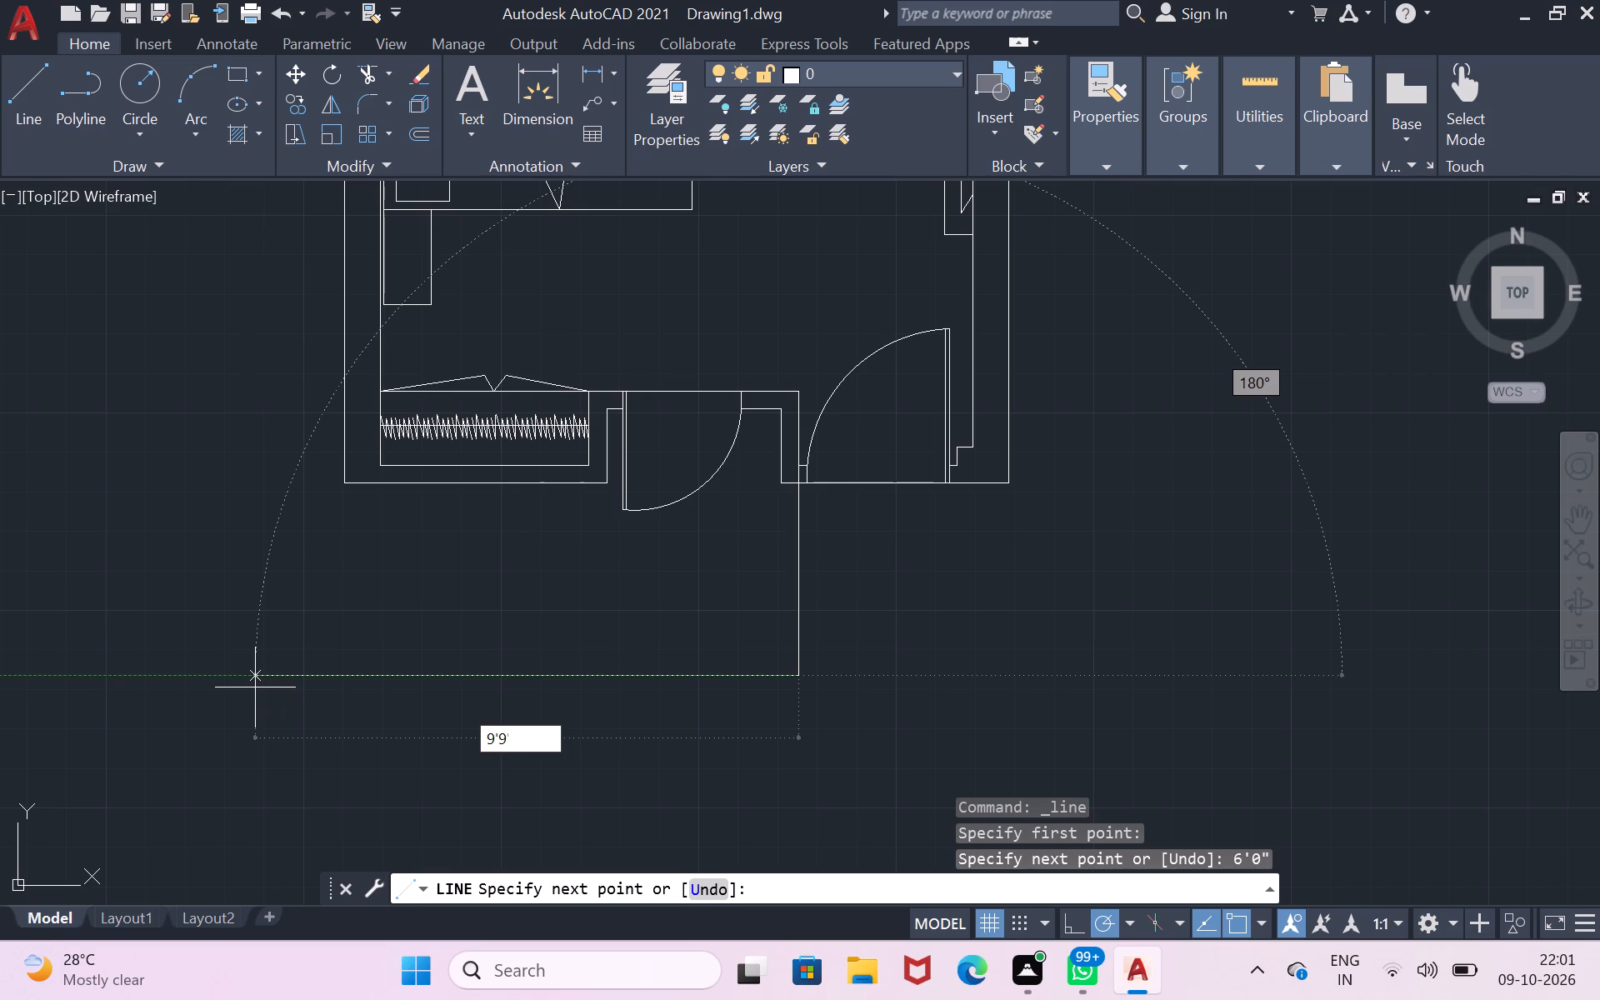
pyautogui.press('Return')
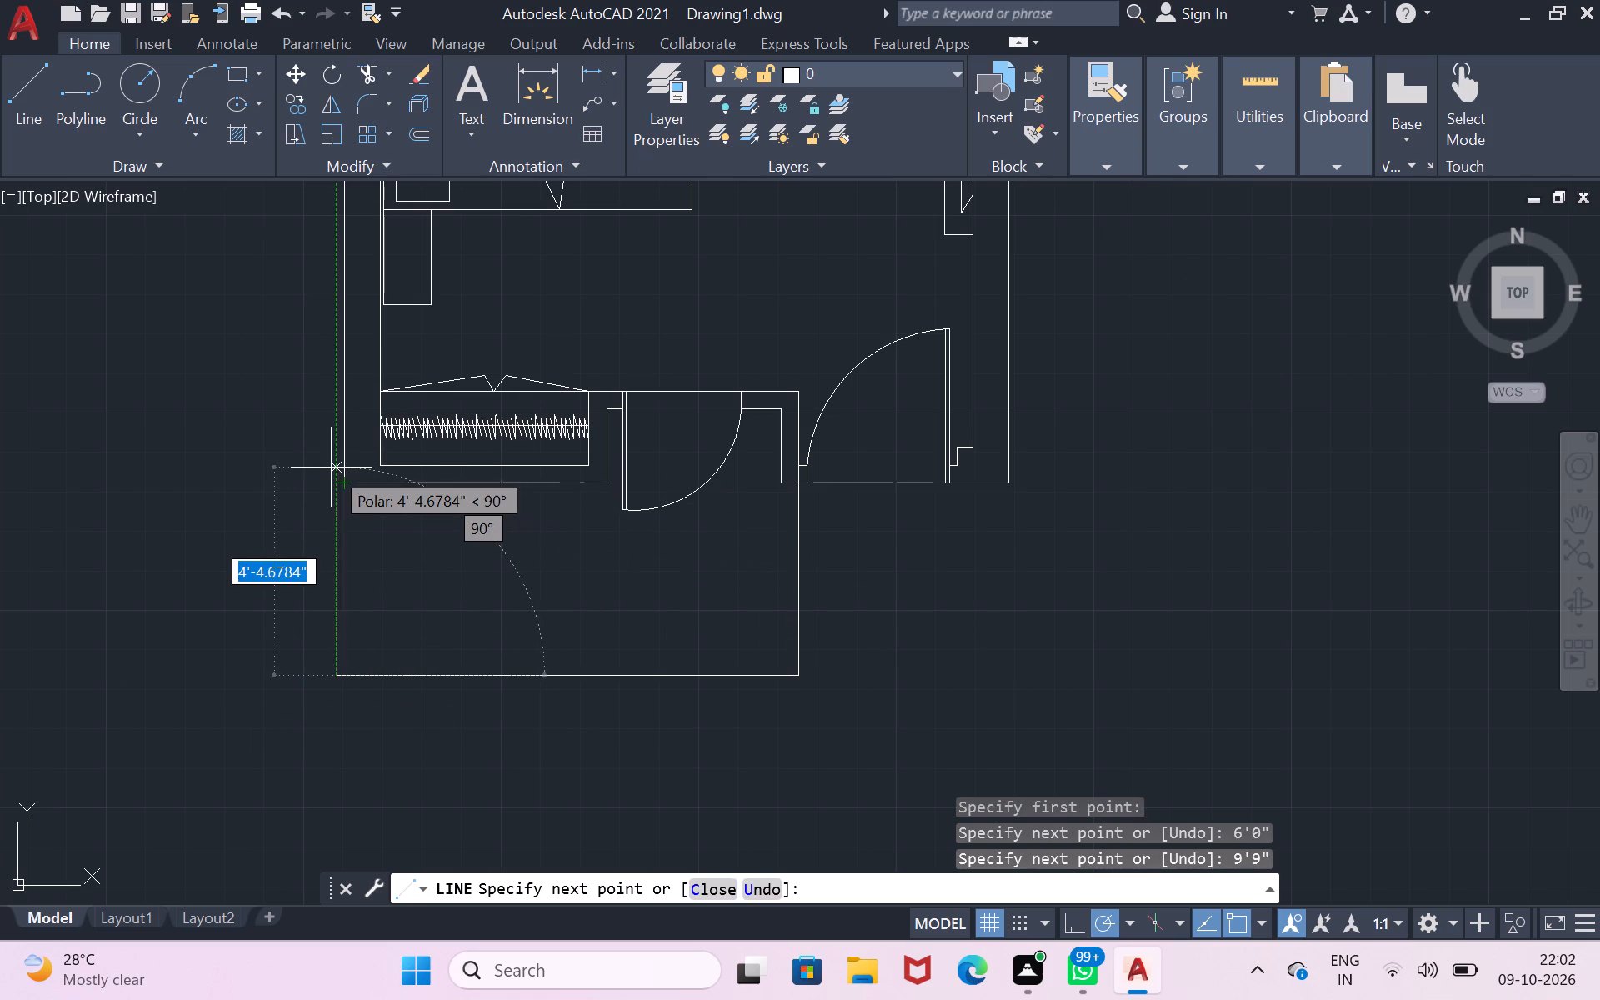
pyautogui.press('Escape')
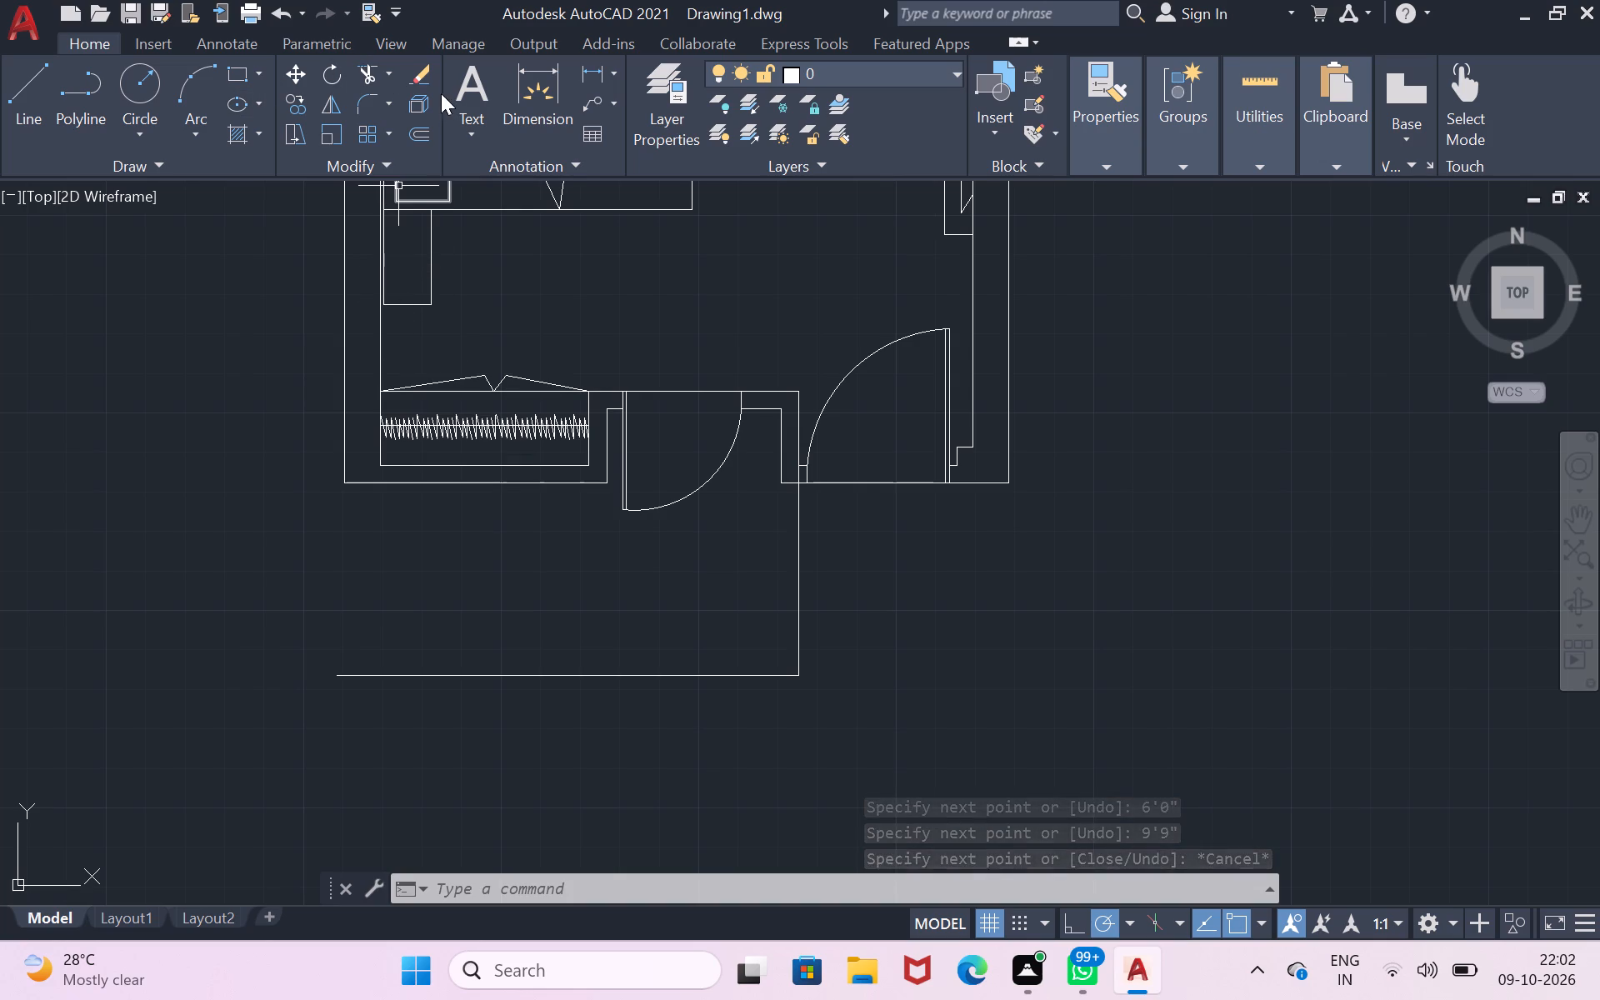
# Measure the distance from the wardrobe's northwest corner to the inner wall corner between the two doors.
pyautogui.scroll(1, 418, 87)
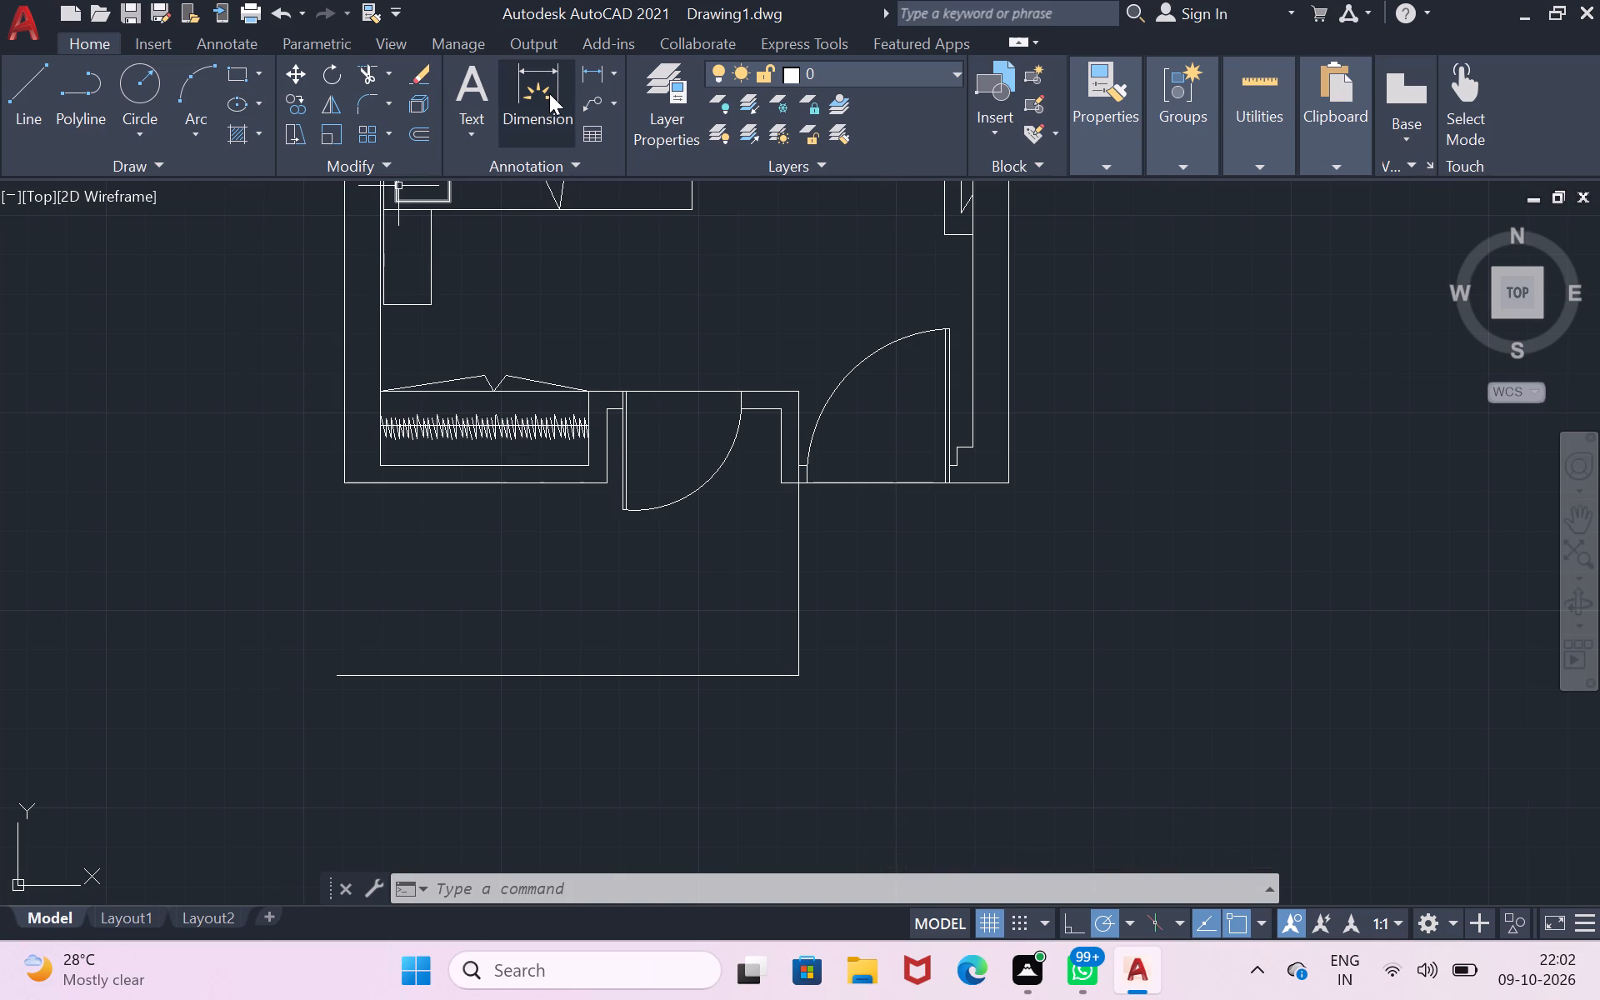
pyautogui.click(549, 93)
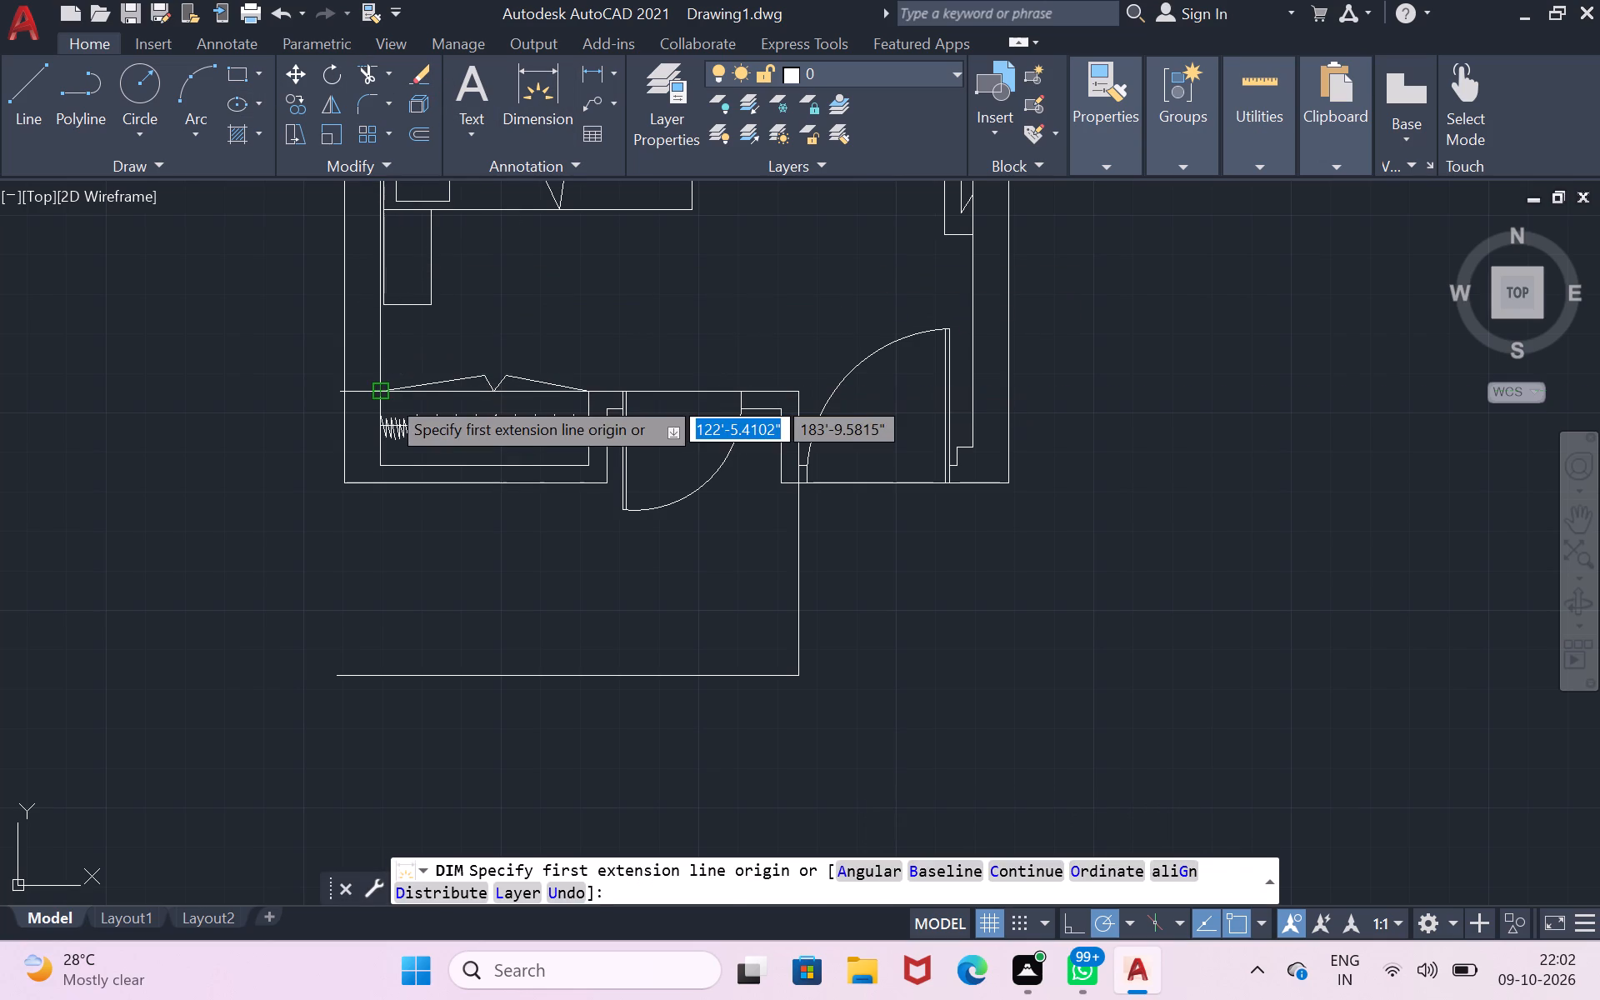
pyautogui.click(387, 396)
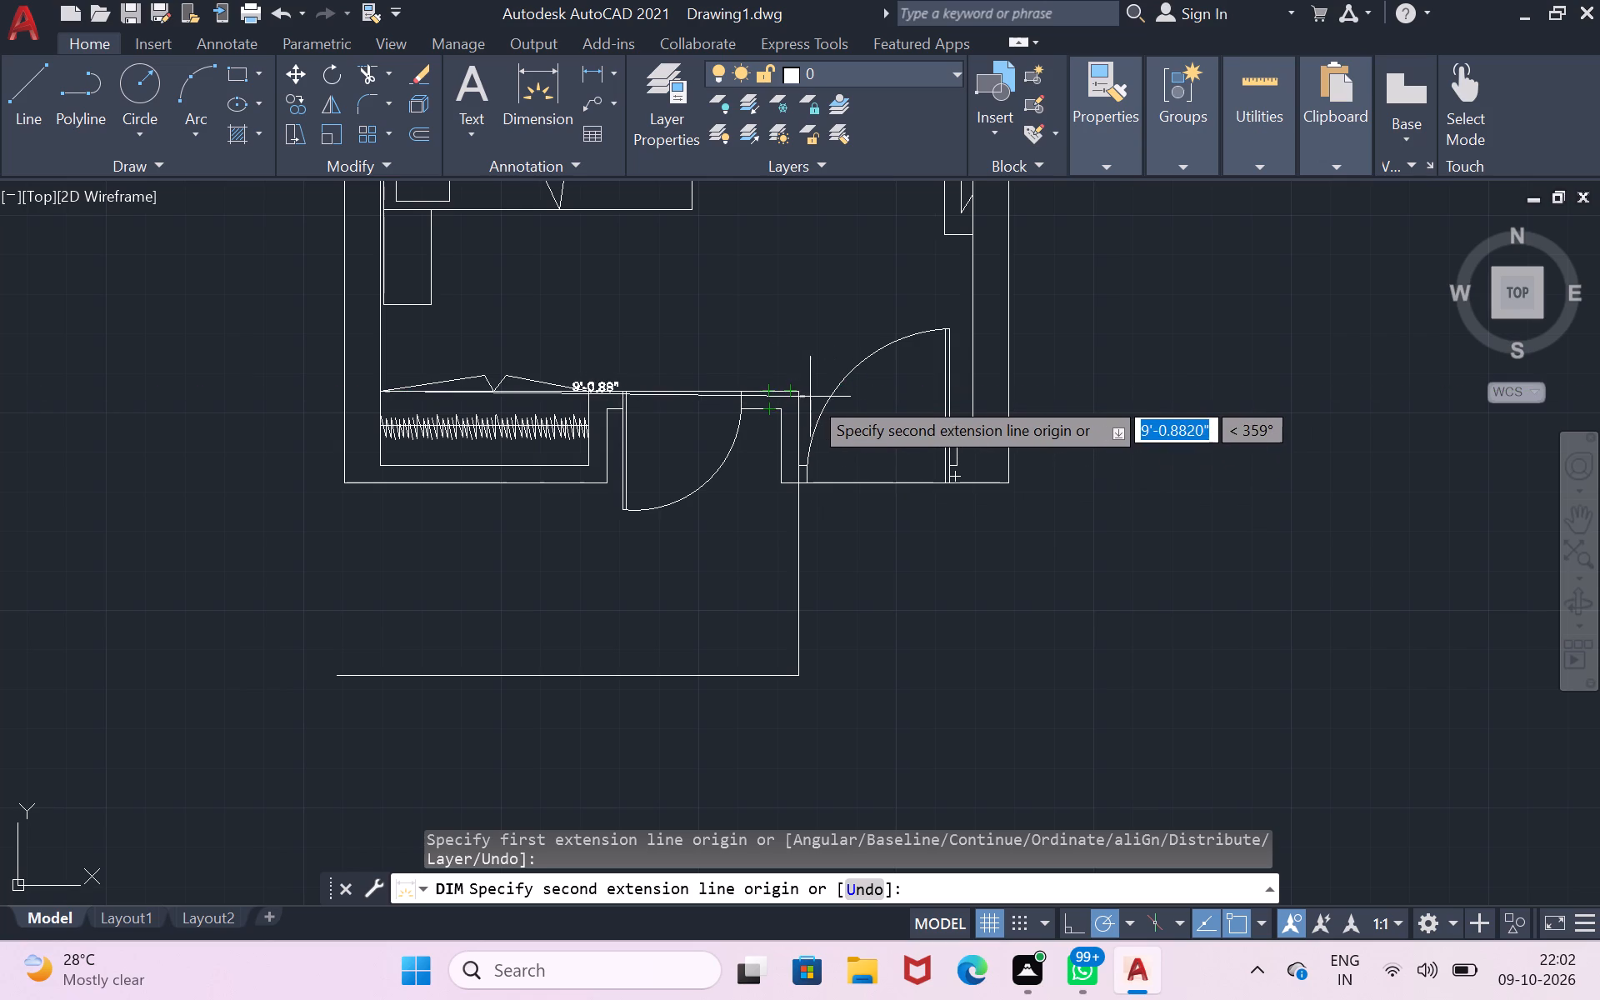
pyautogui.scroll(2, 810, 397)
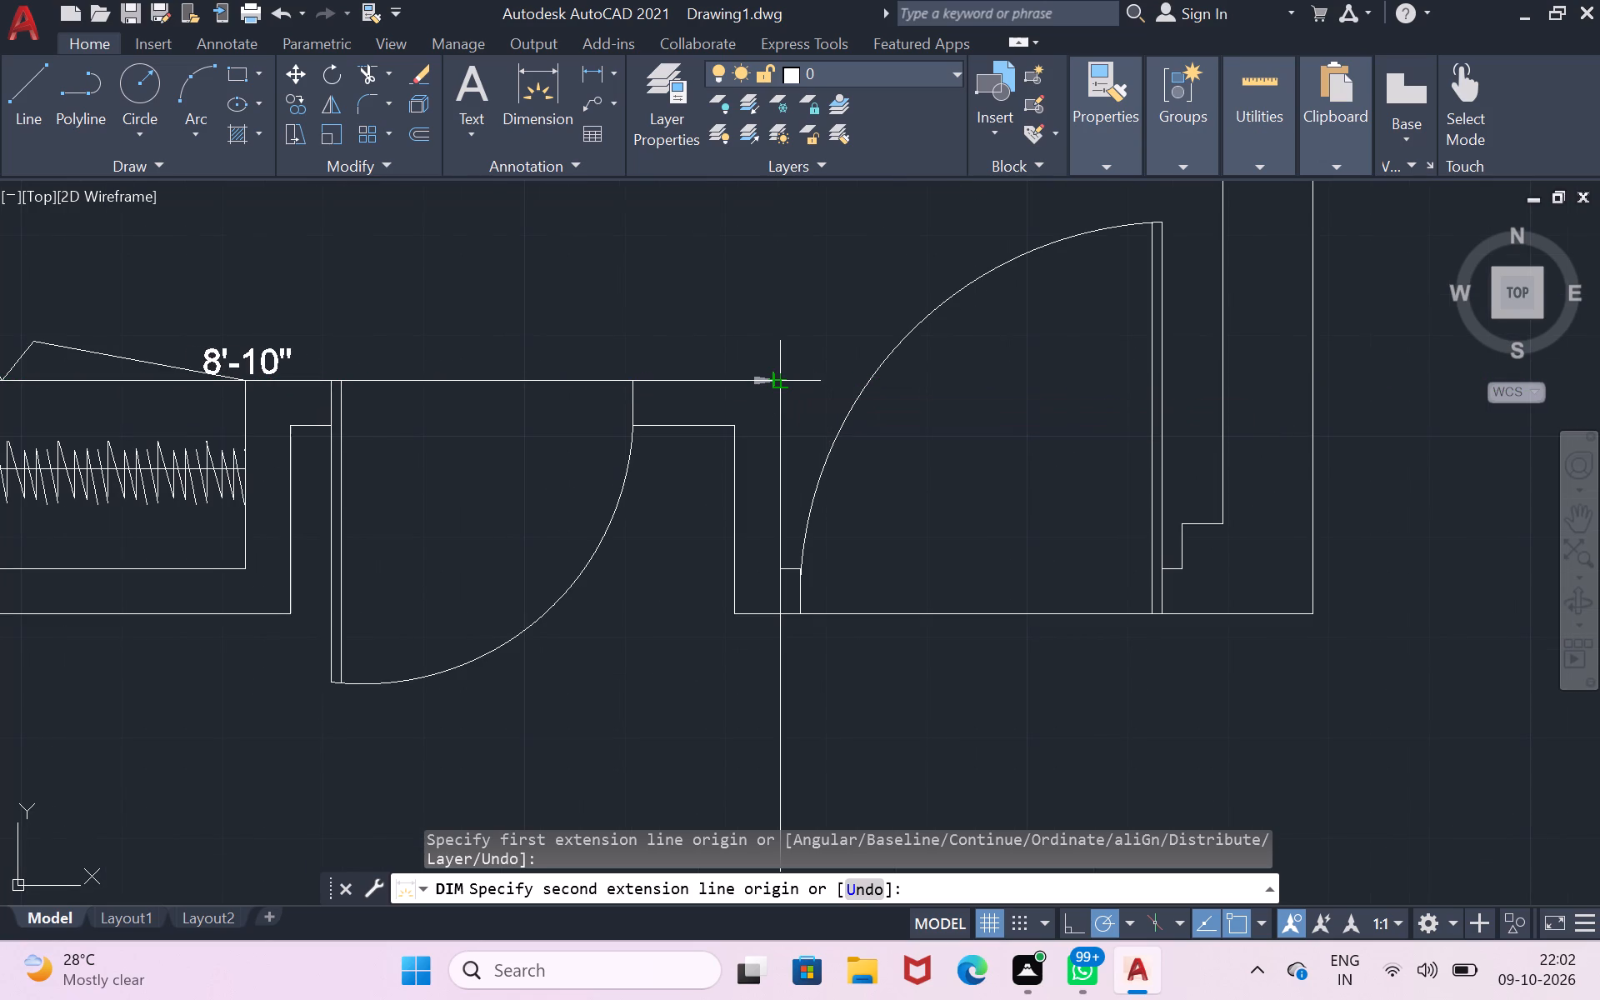
pyautogui.scroll(-1, 784, 381)
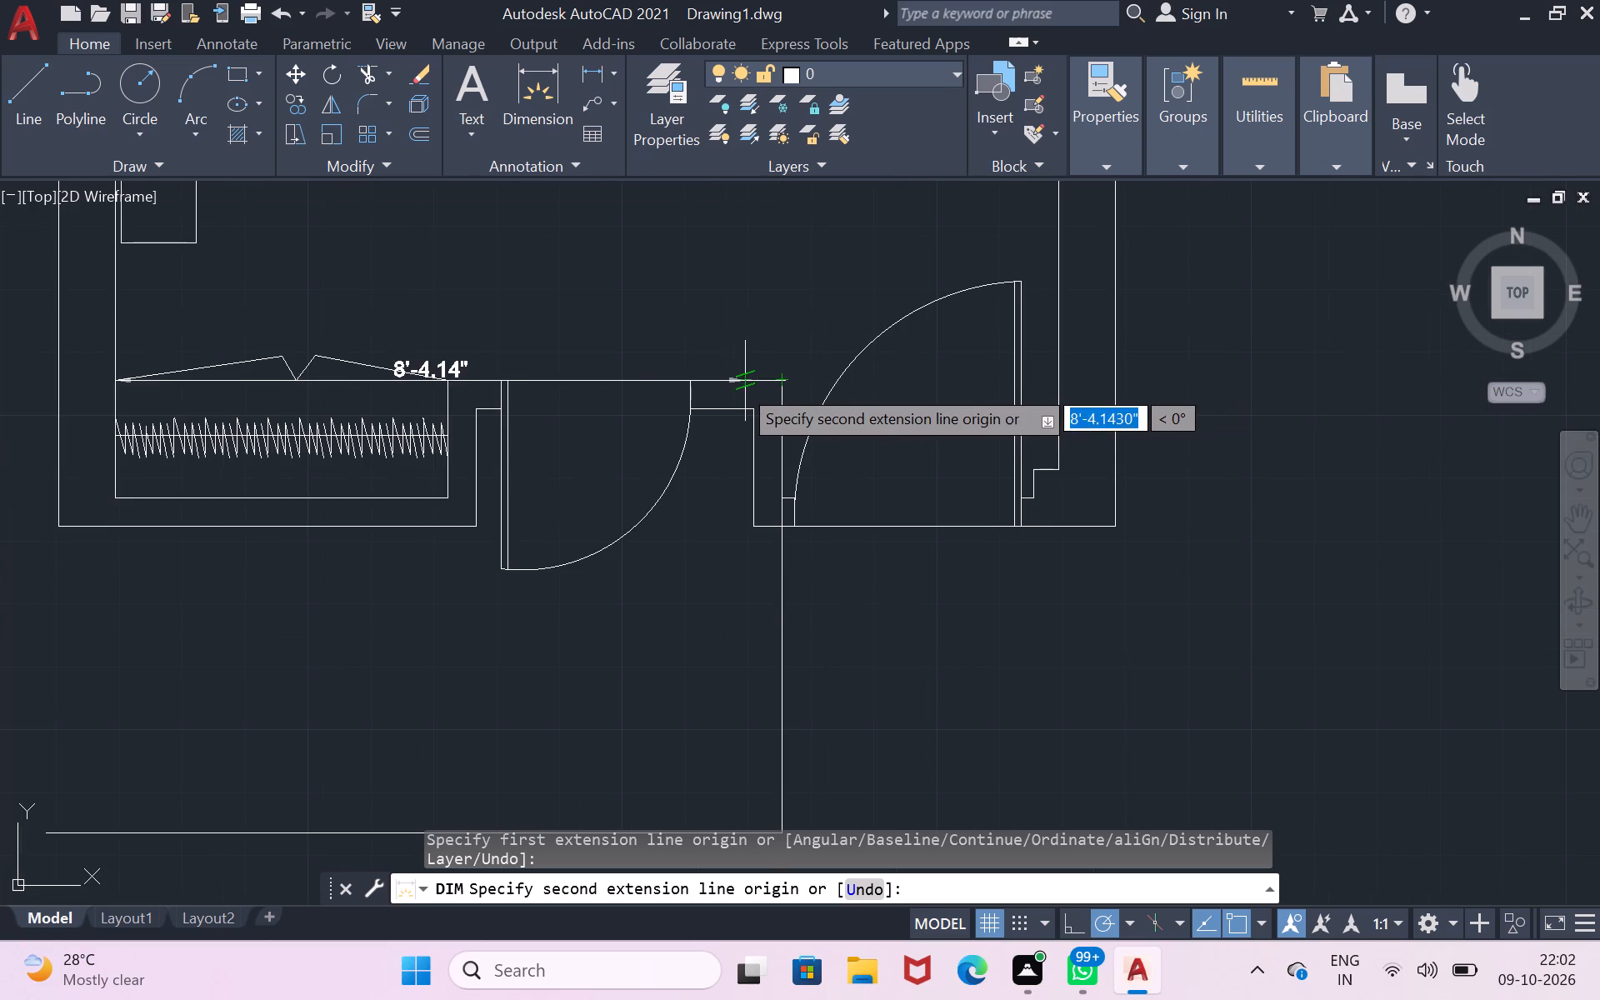
pyautogui.press('Escape')
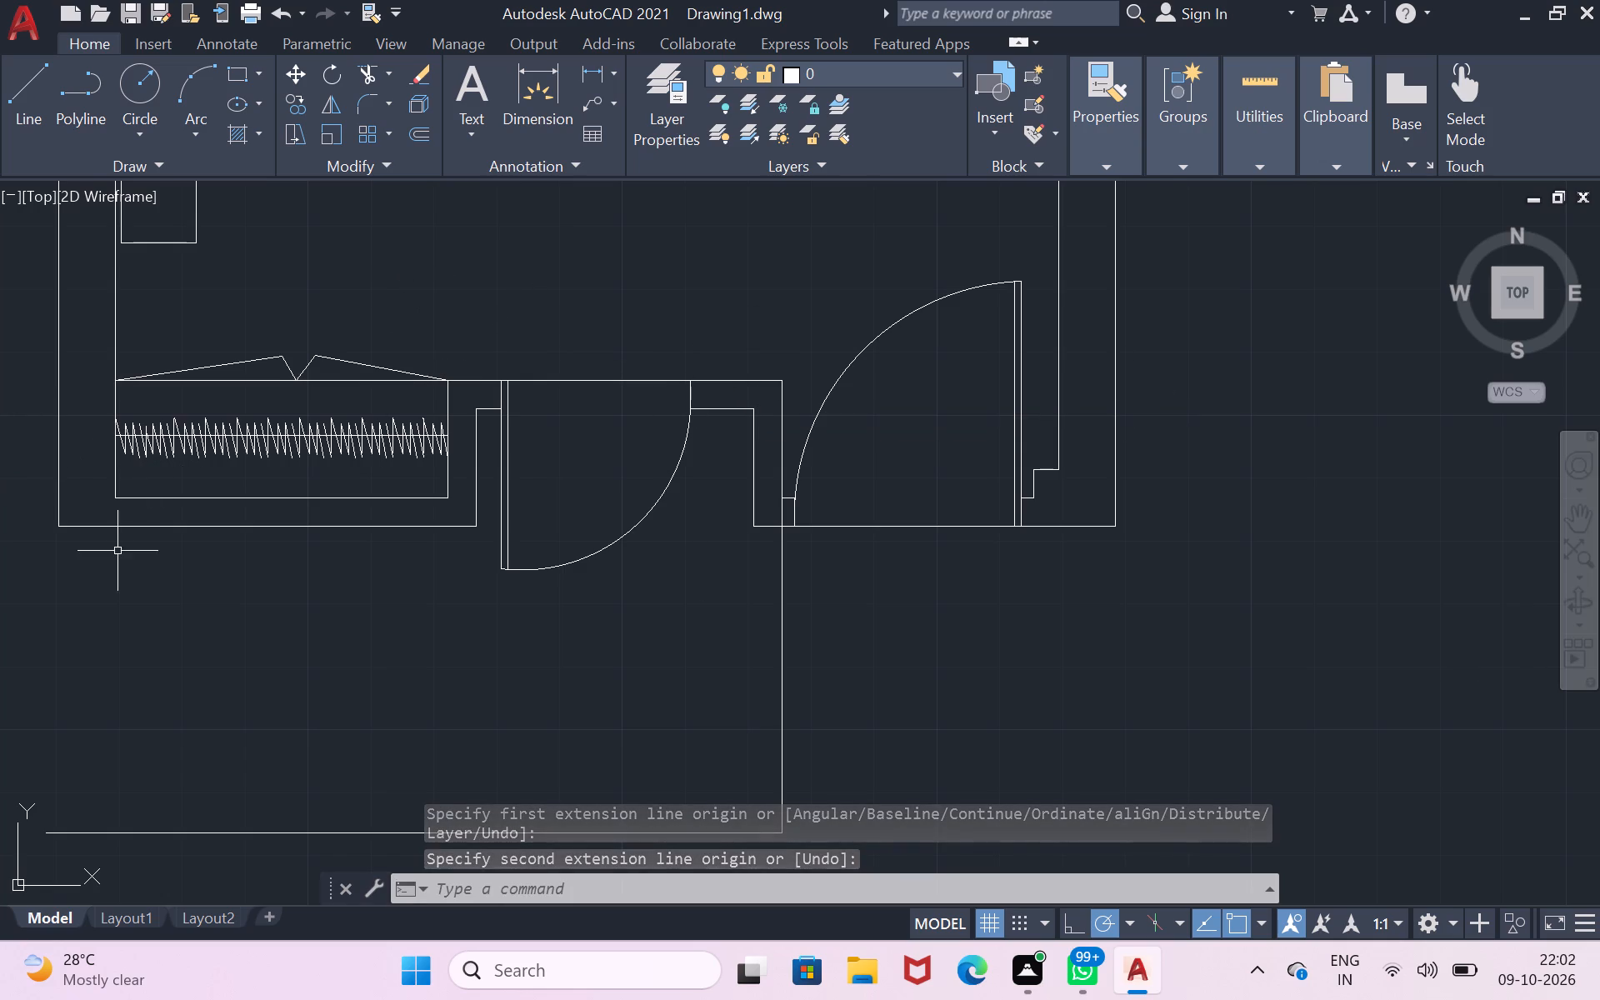
# Draw a line from the bedroom's outer southwest corner straight south to meet the 9'9" line.
pyautogui.scroll(-1, 123, 558)
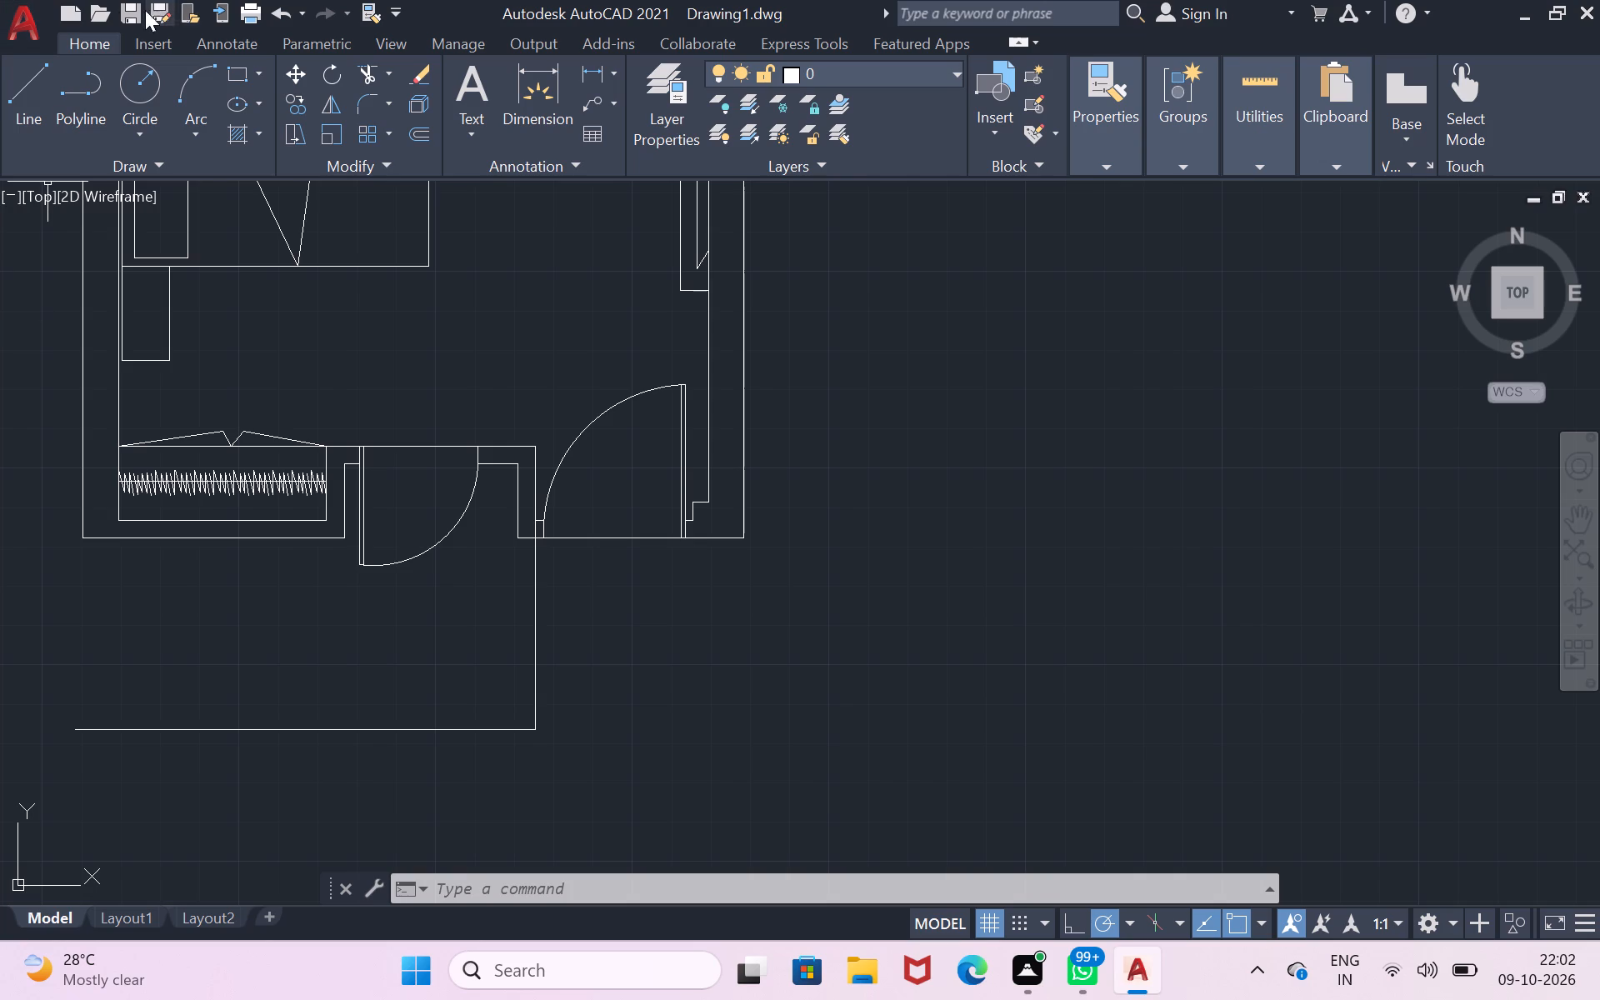
pyautogui.click(38, 92)
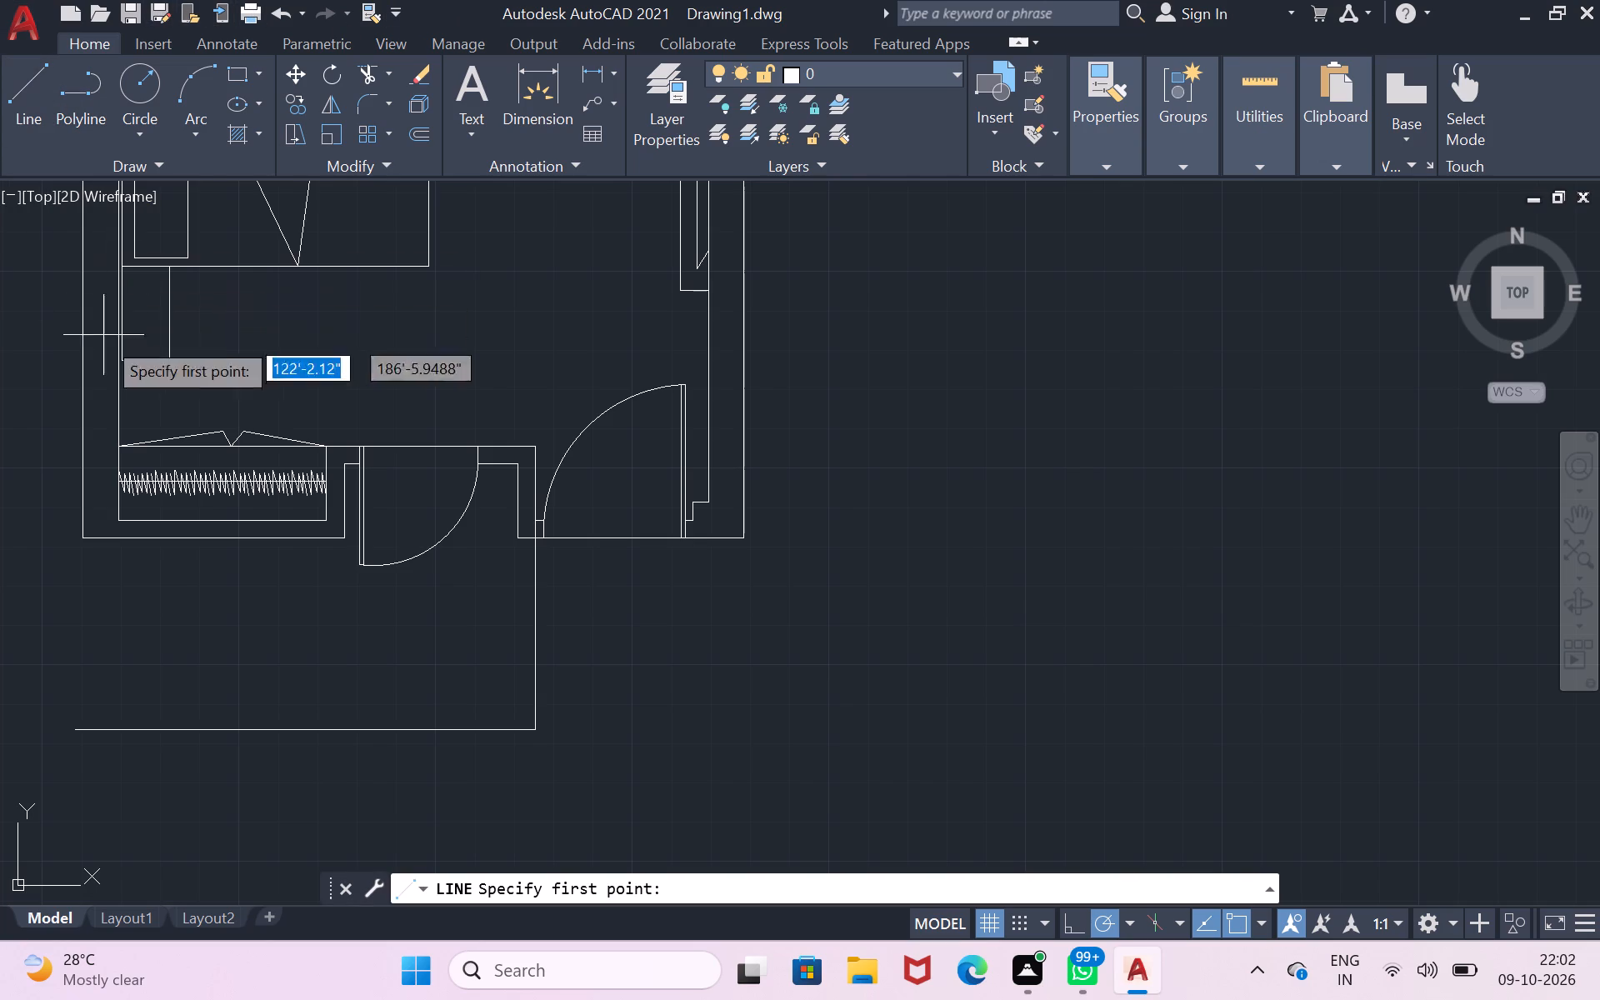
pyautogui.click(89, 534)
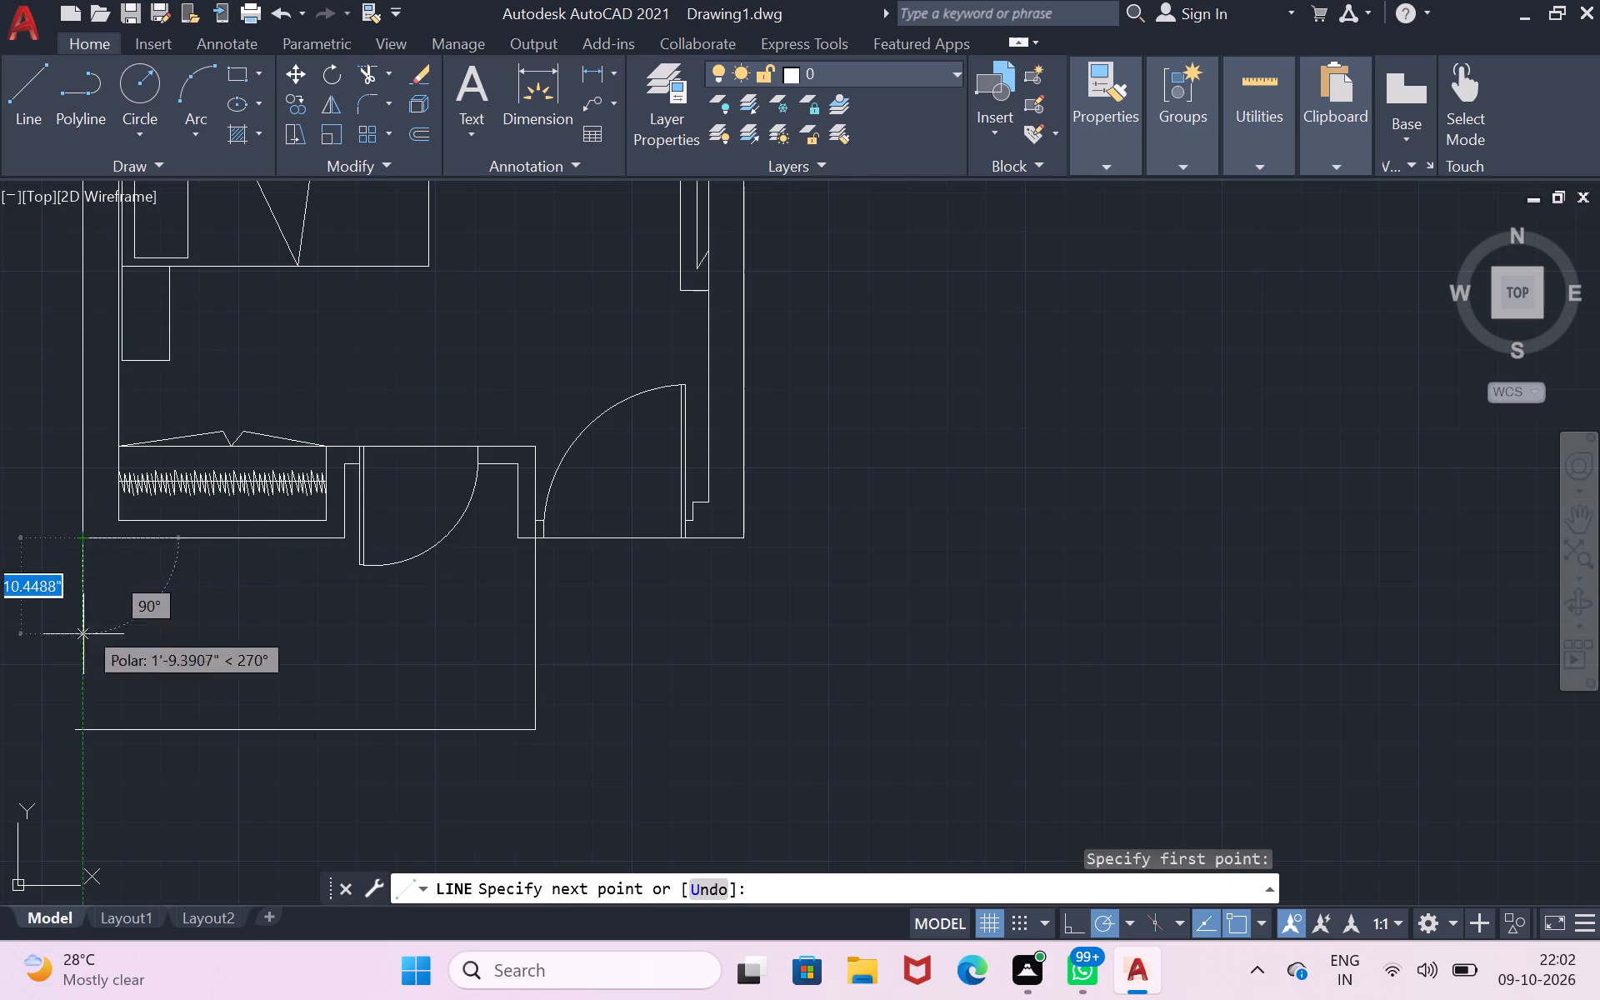
pyautogui.click(80, 732)
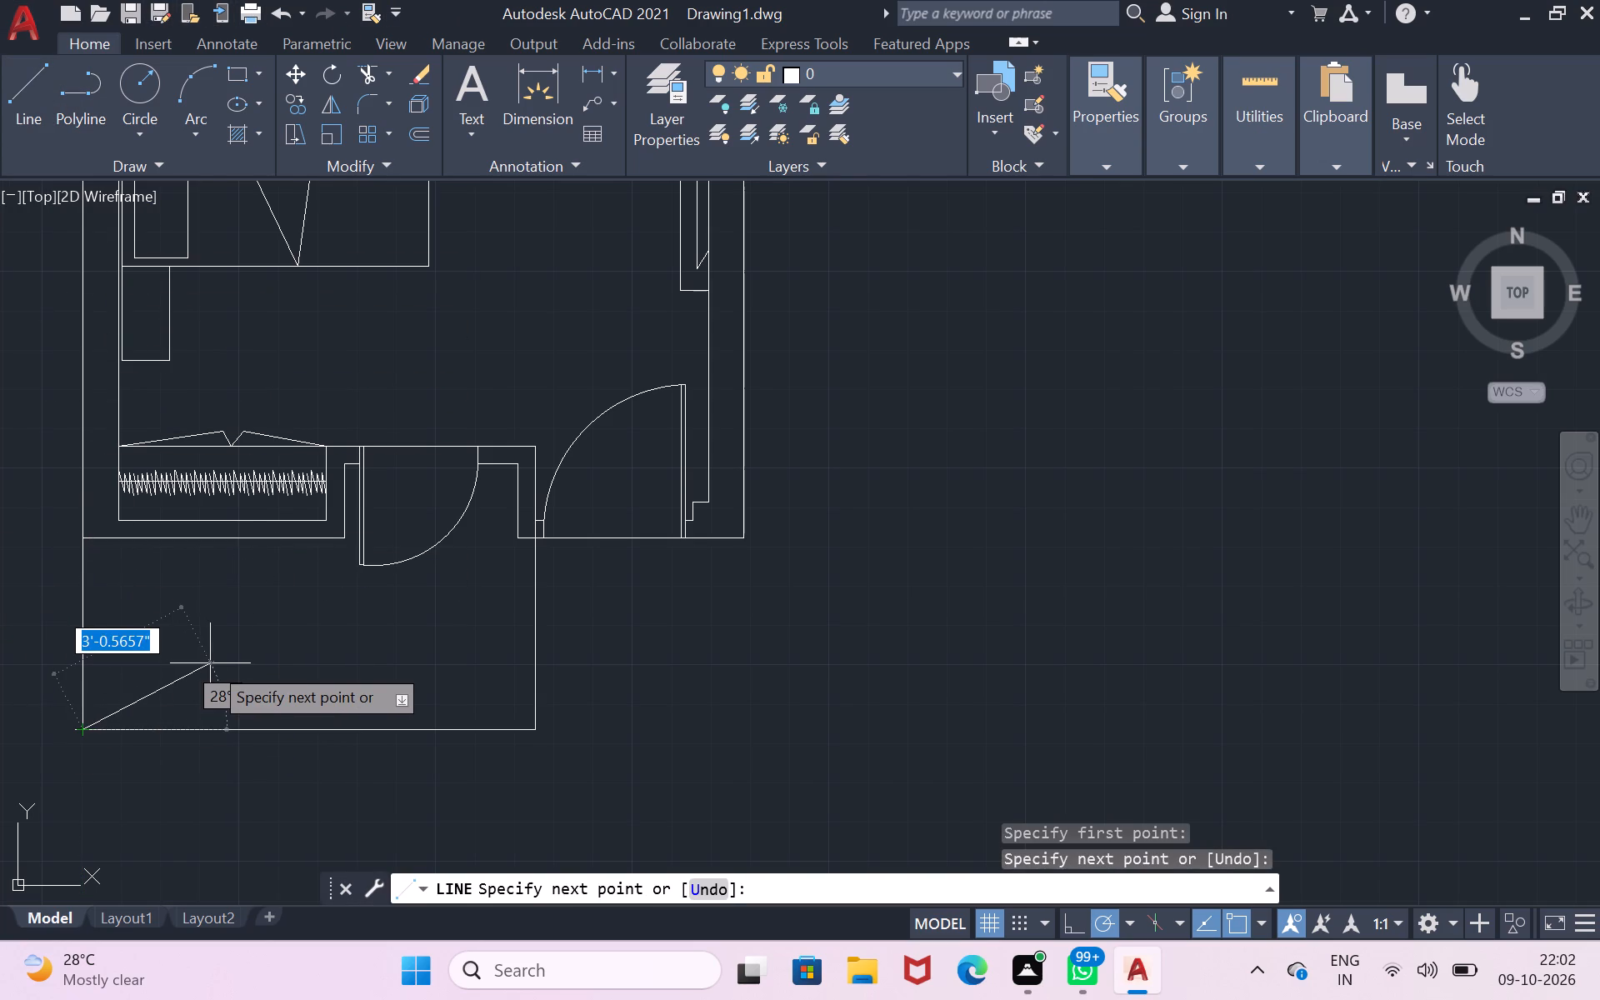
pyautogui.press('Return')
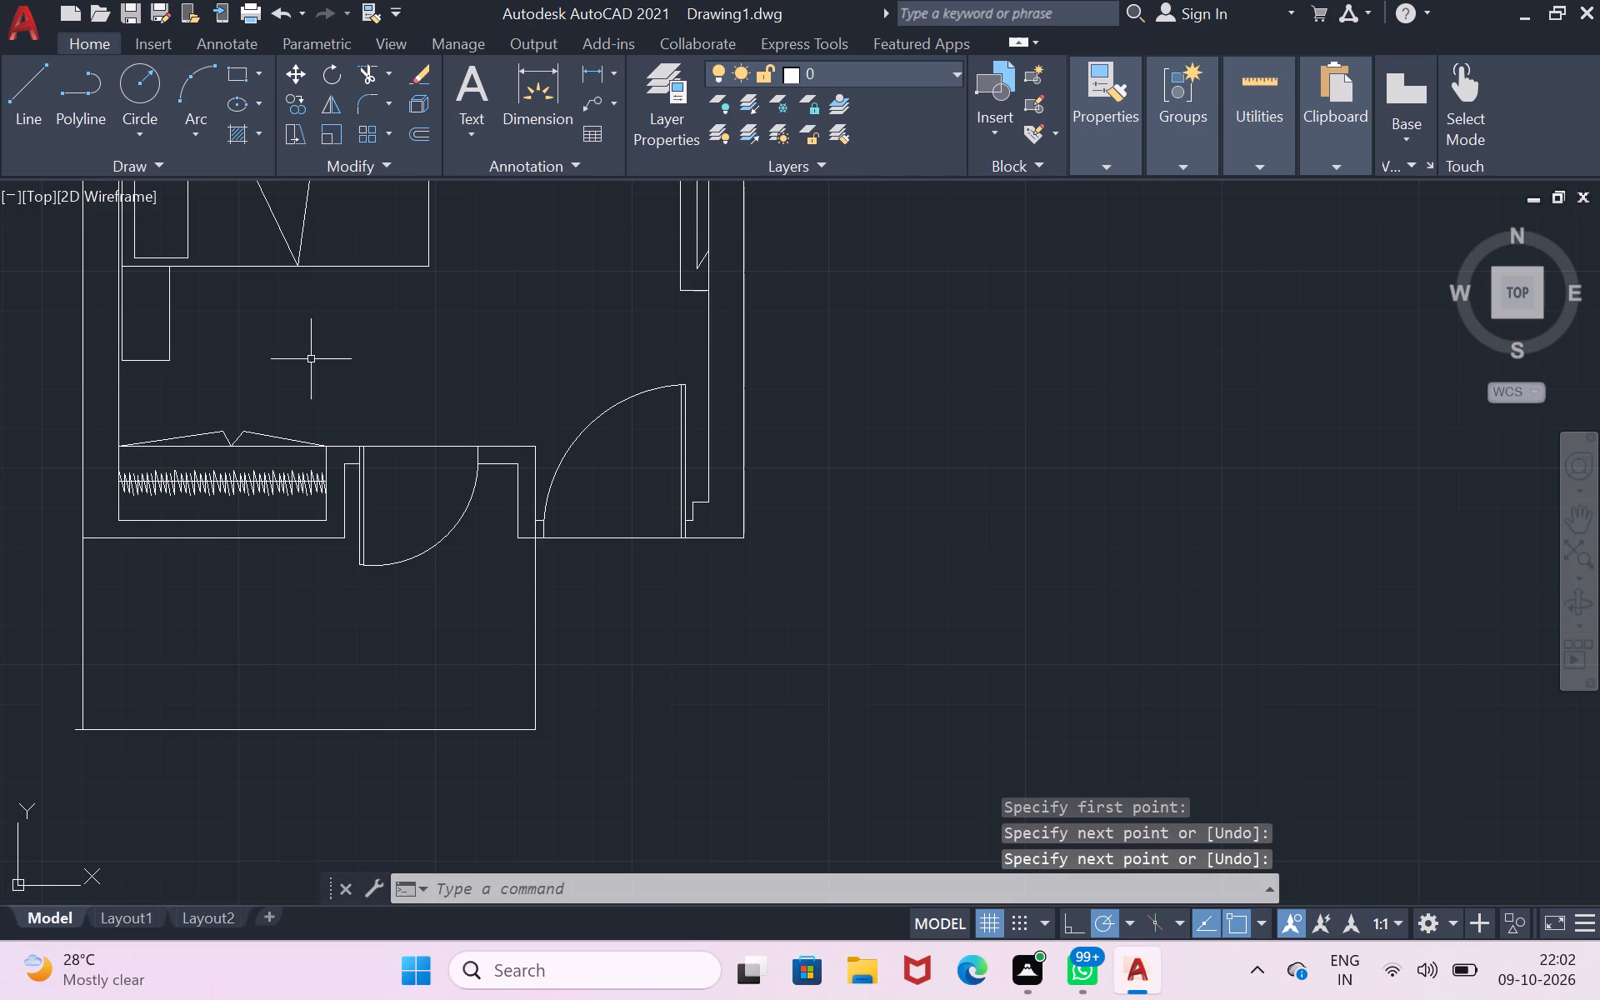
# Trim the stub of the 9'9" line that extends west past the new west wall line.
pyautogui.click(370, 68)
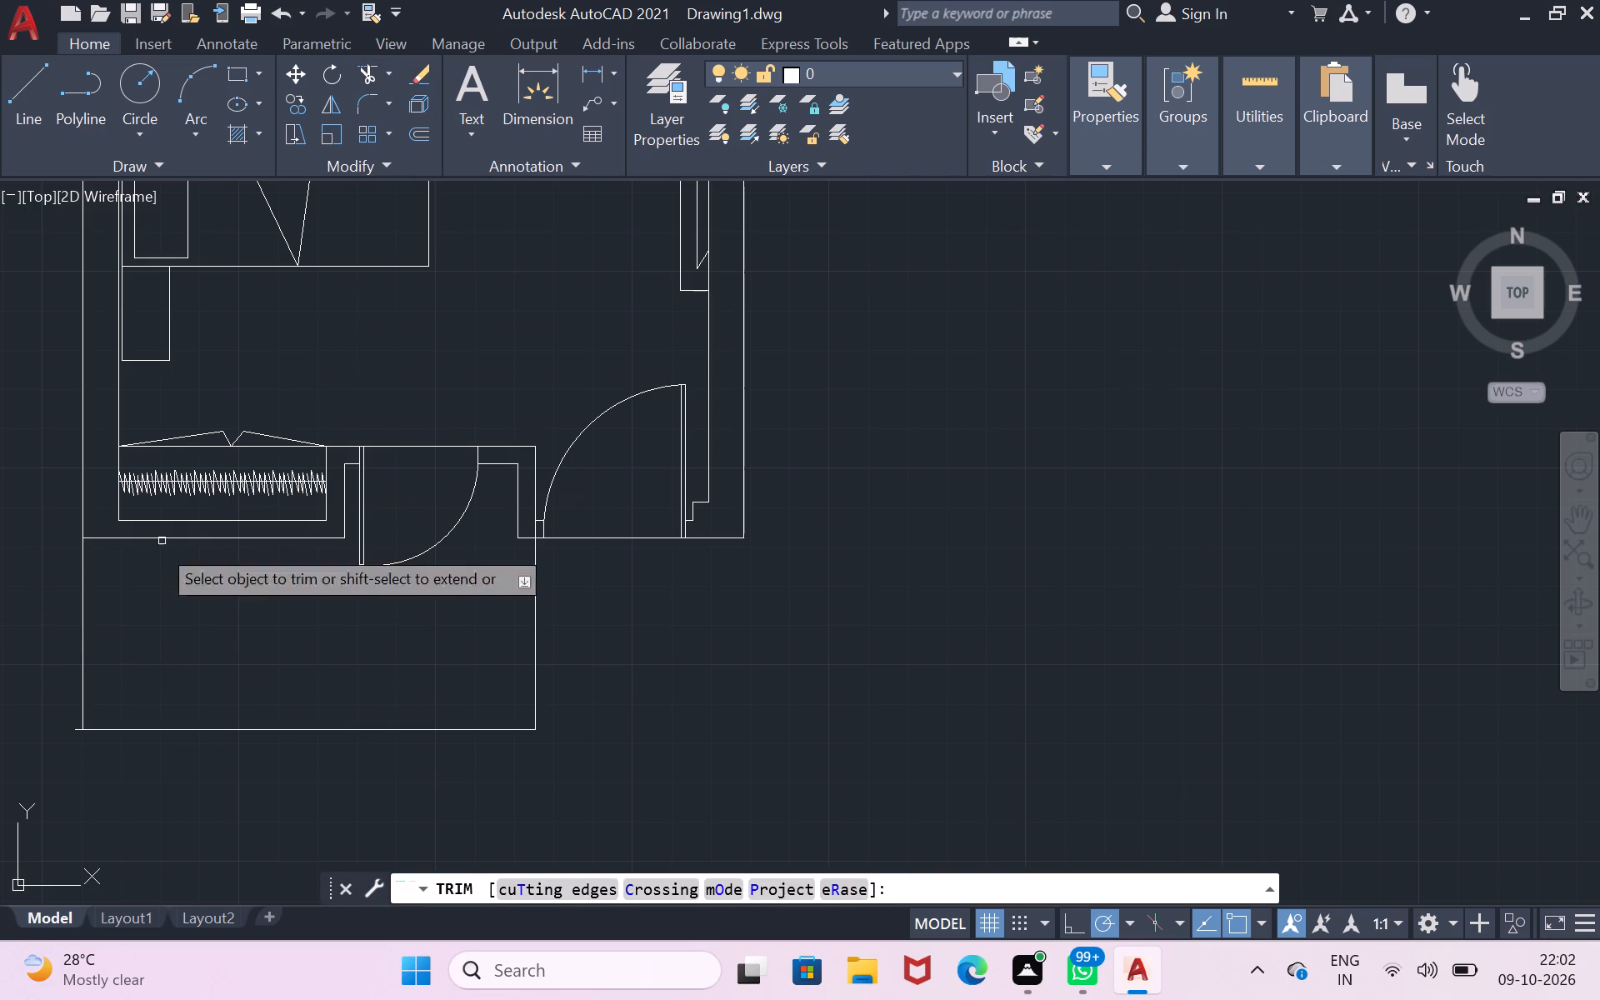
pyautogui.moveTo(77, 722); pyautogui.dragTo(77, 727)
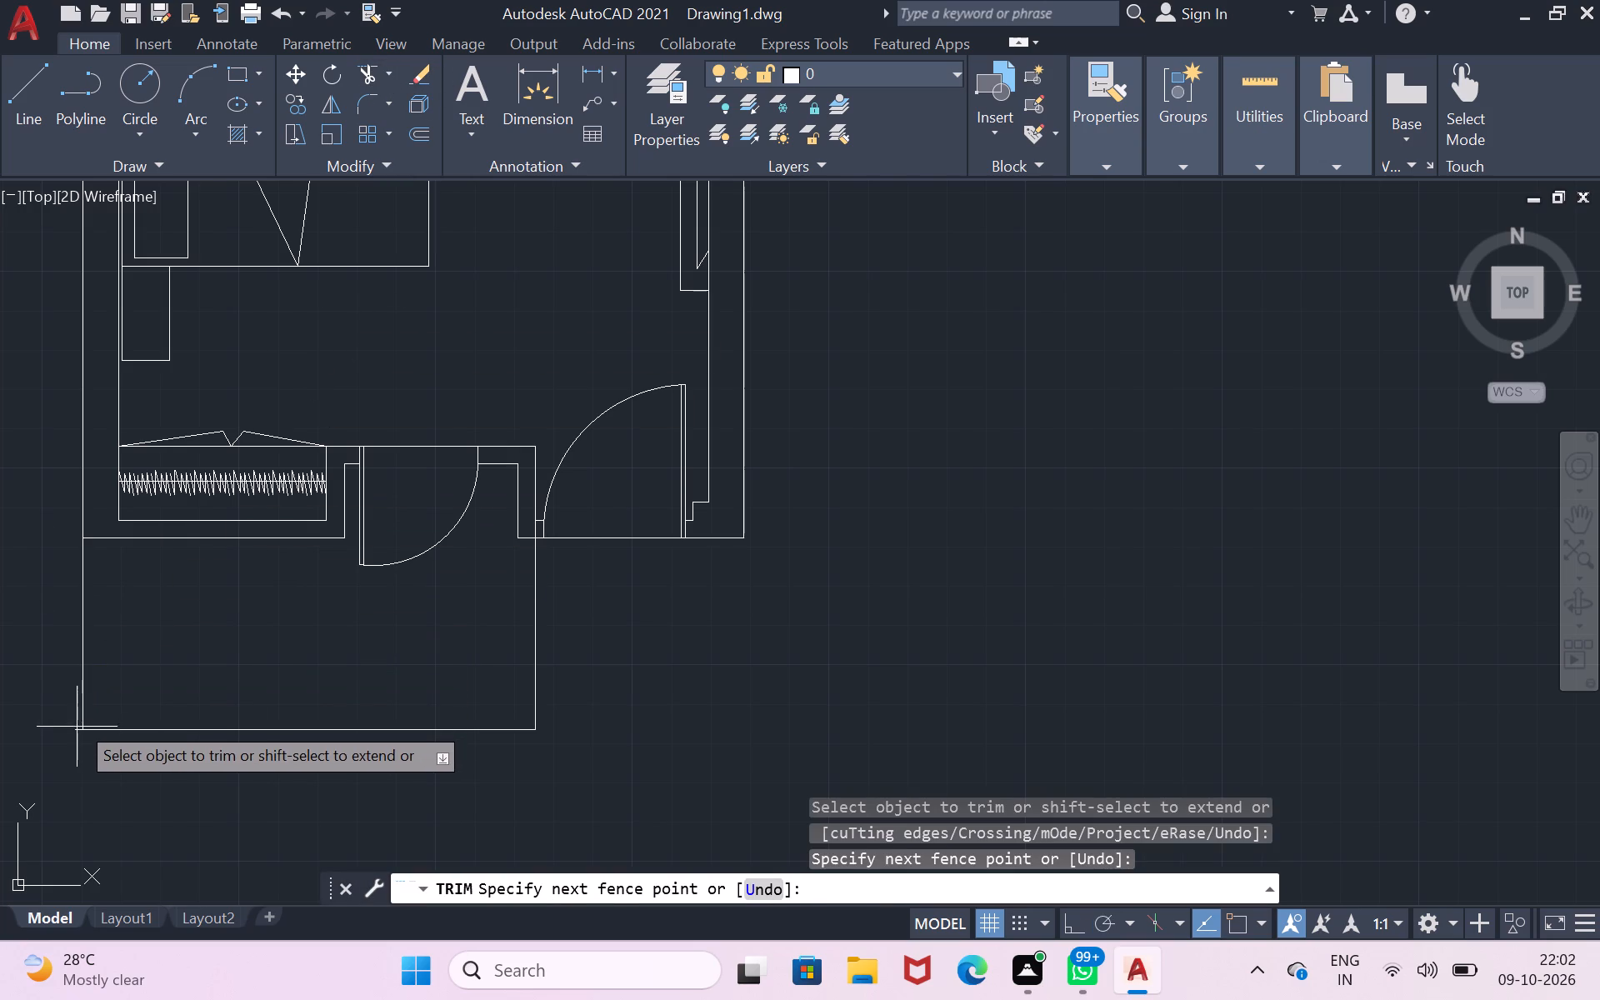
pyautogui.moveTo(77, 727); pyautogui.dragTo(78, 765)
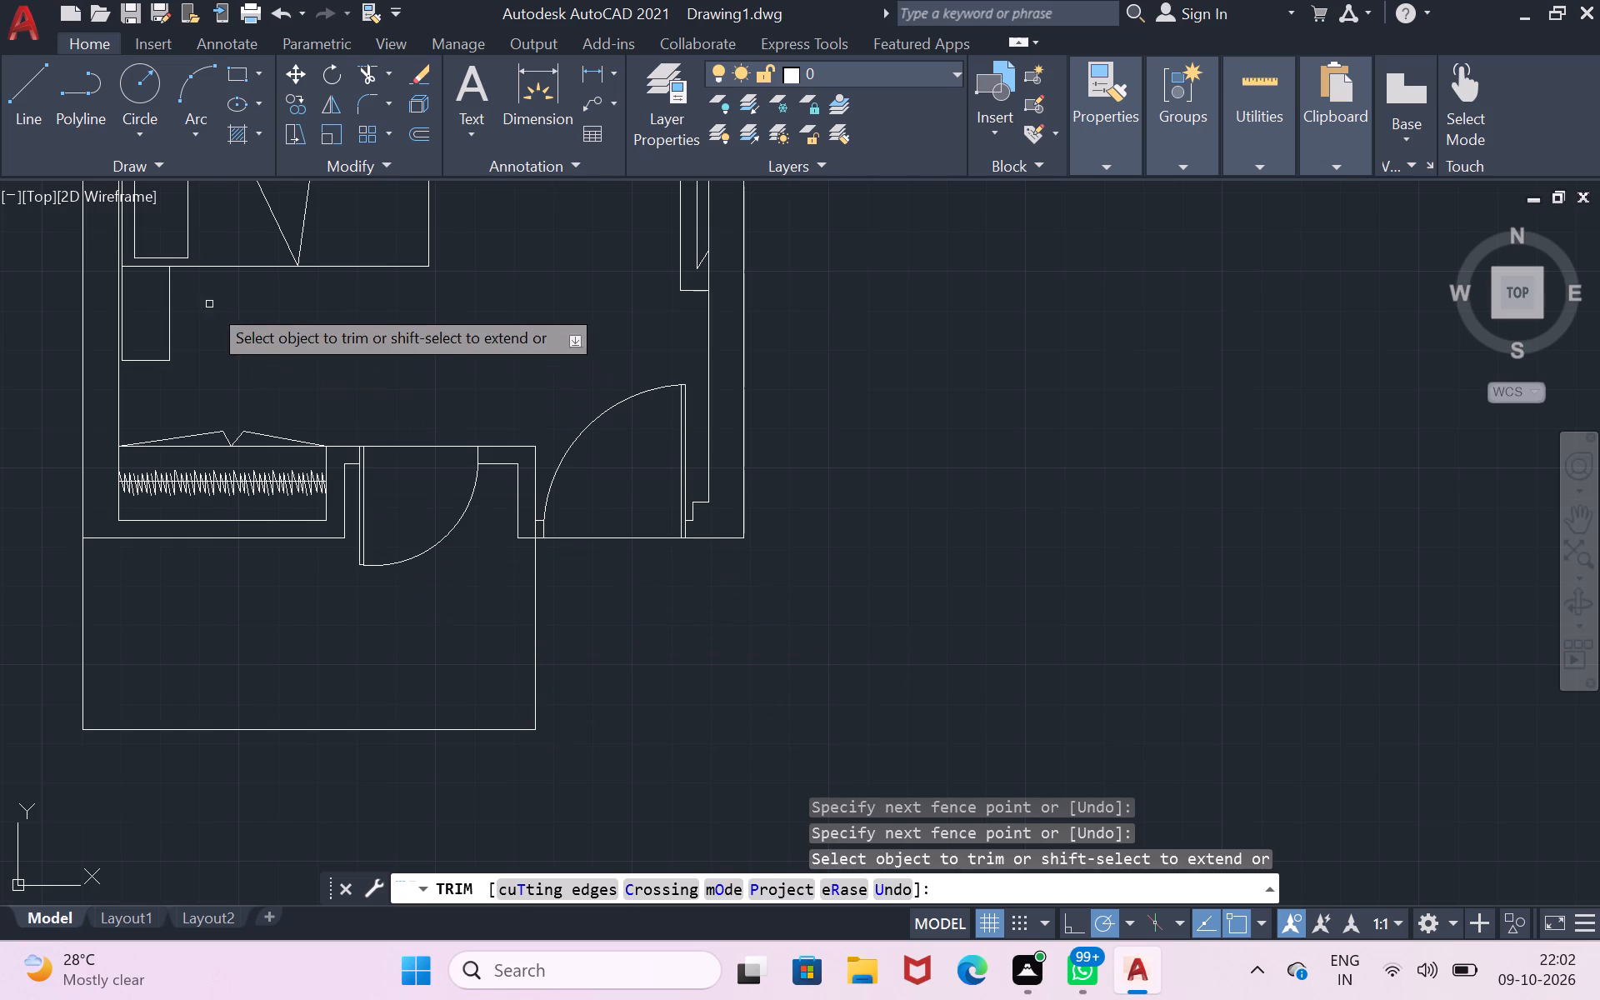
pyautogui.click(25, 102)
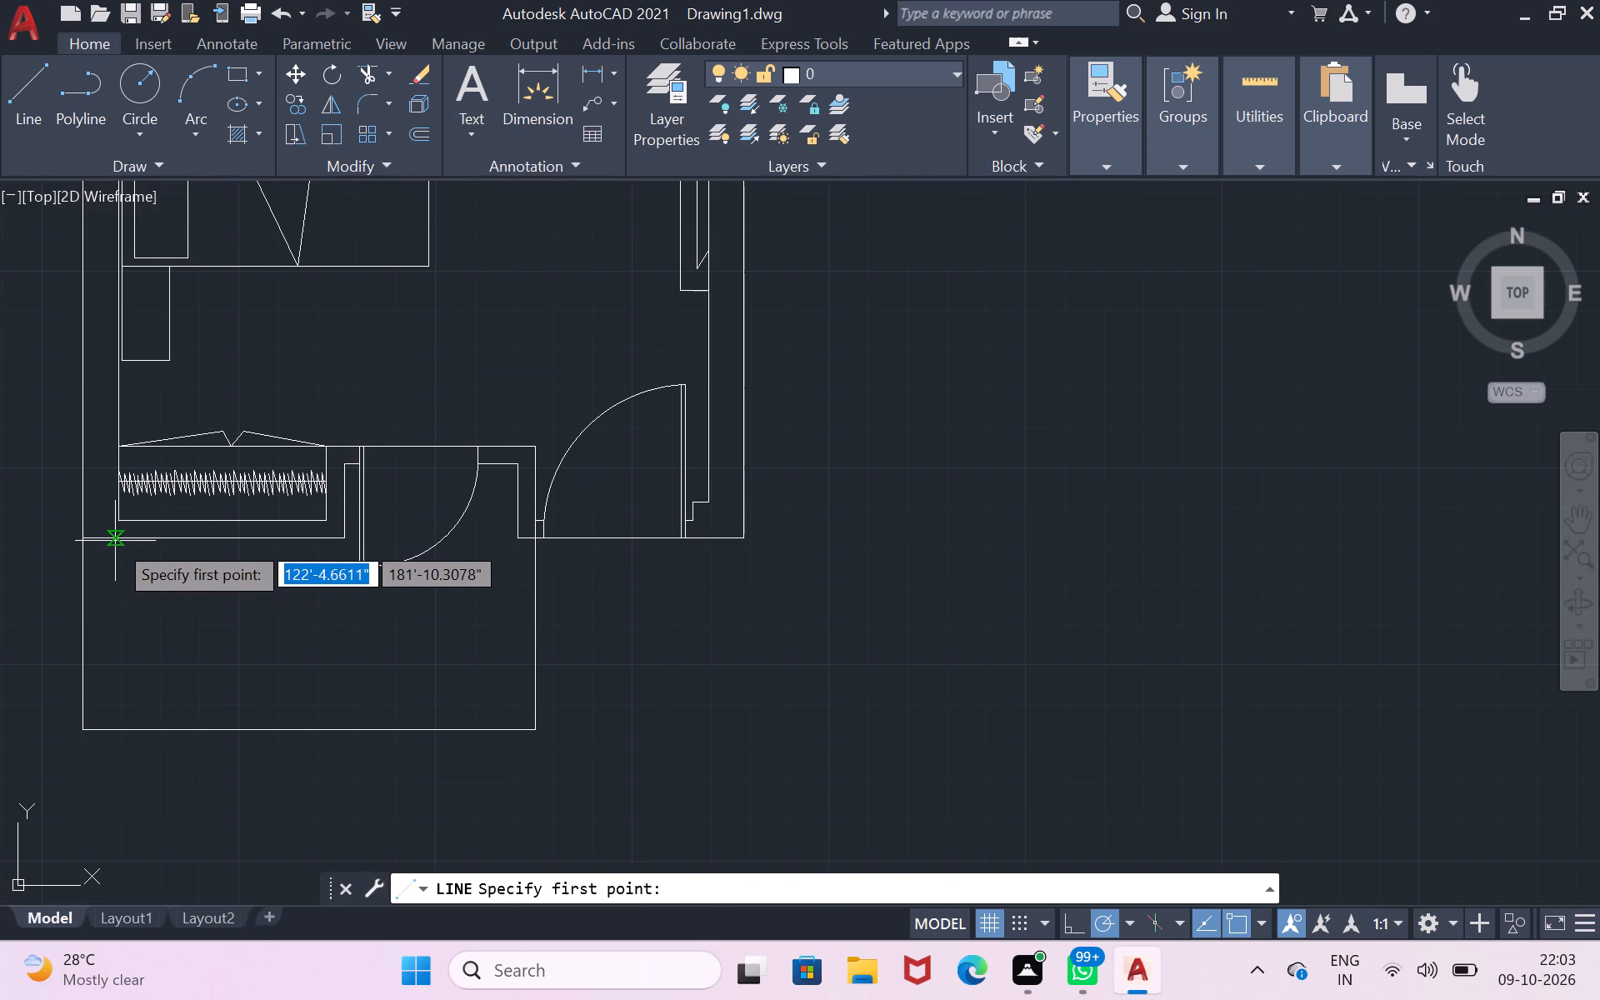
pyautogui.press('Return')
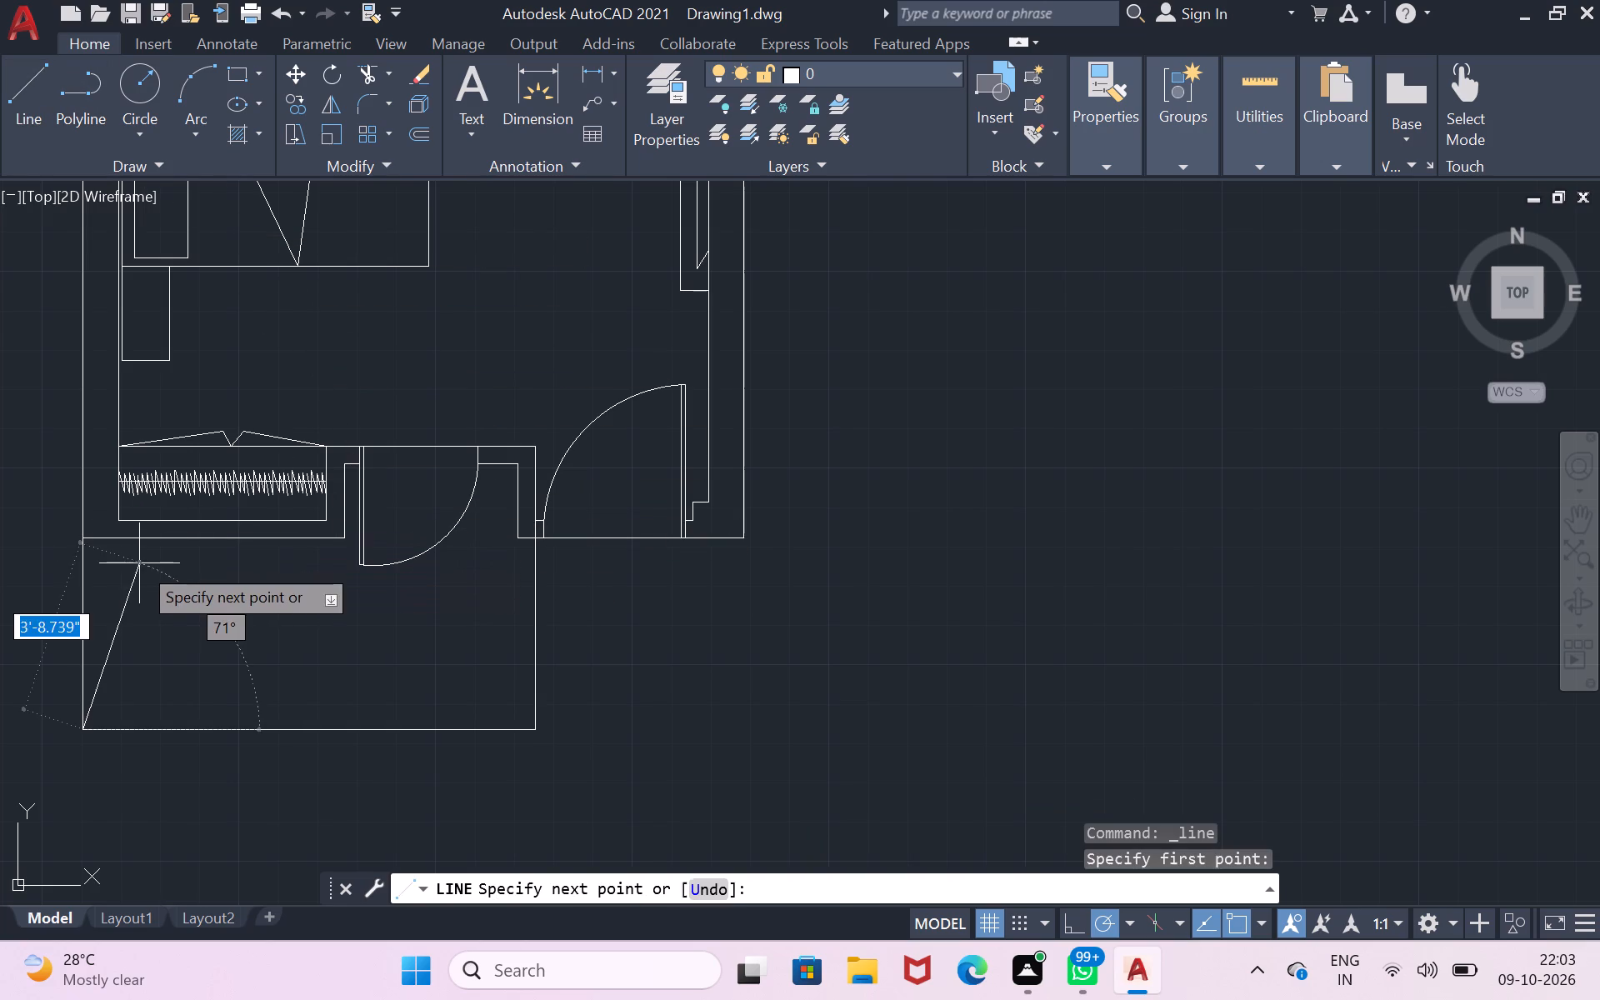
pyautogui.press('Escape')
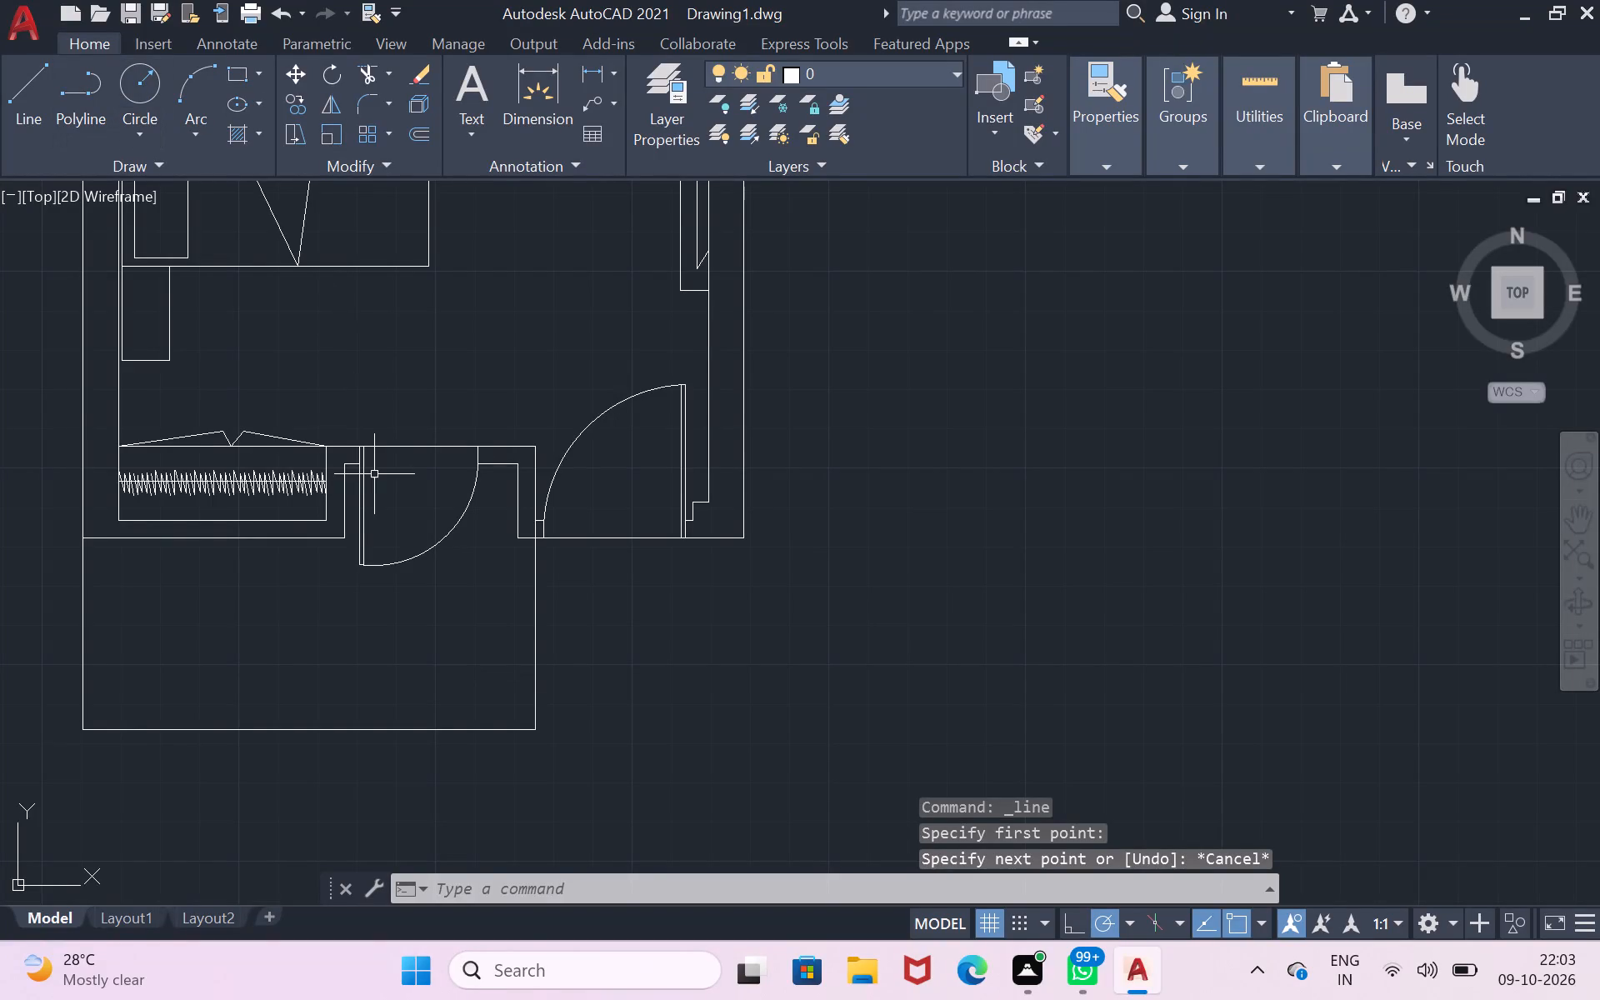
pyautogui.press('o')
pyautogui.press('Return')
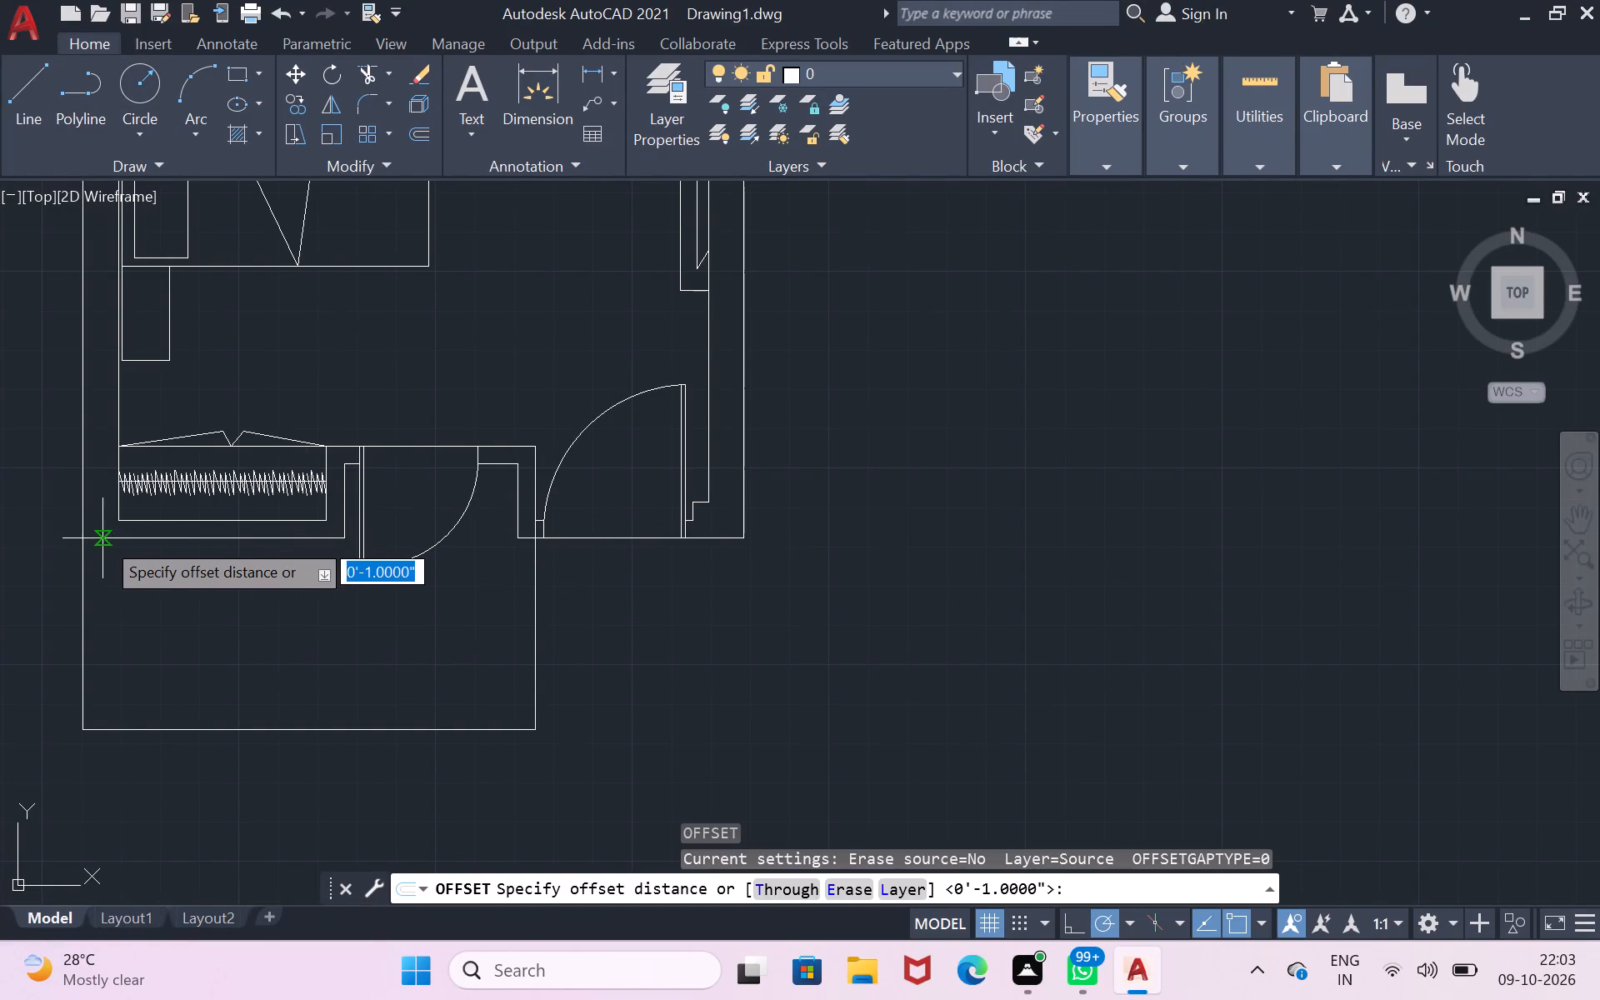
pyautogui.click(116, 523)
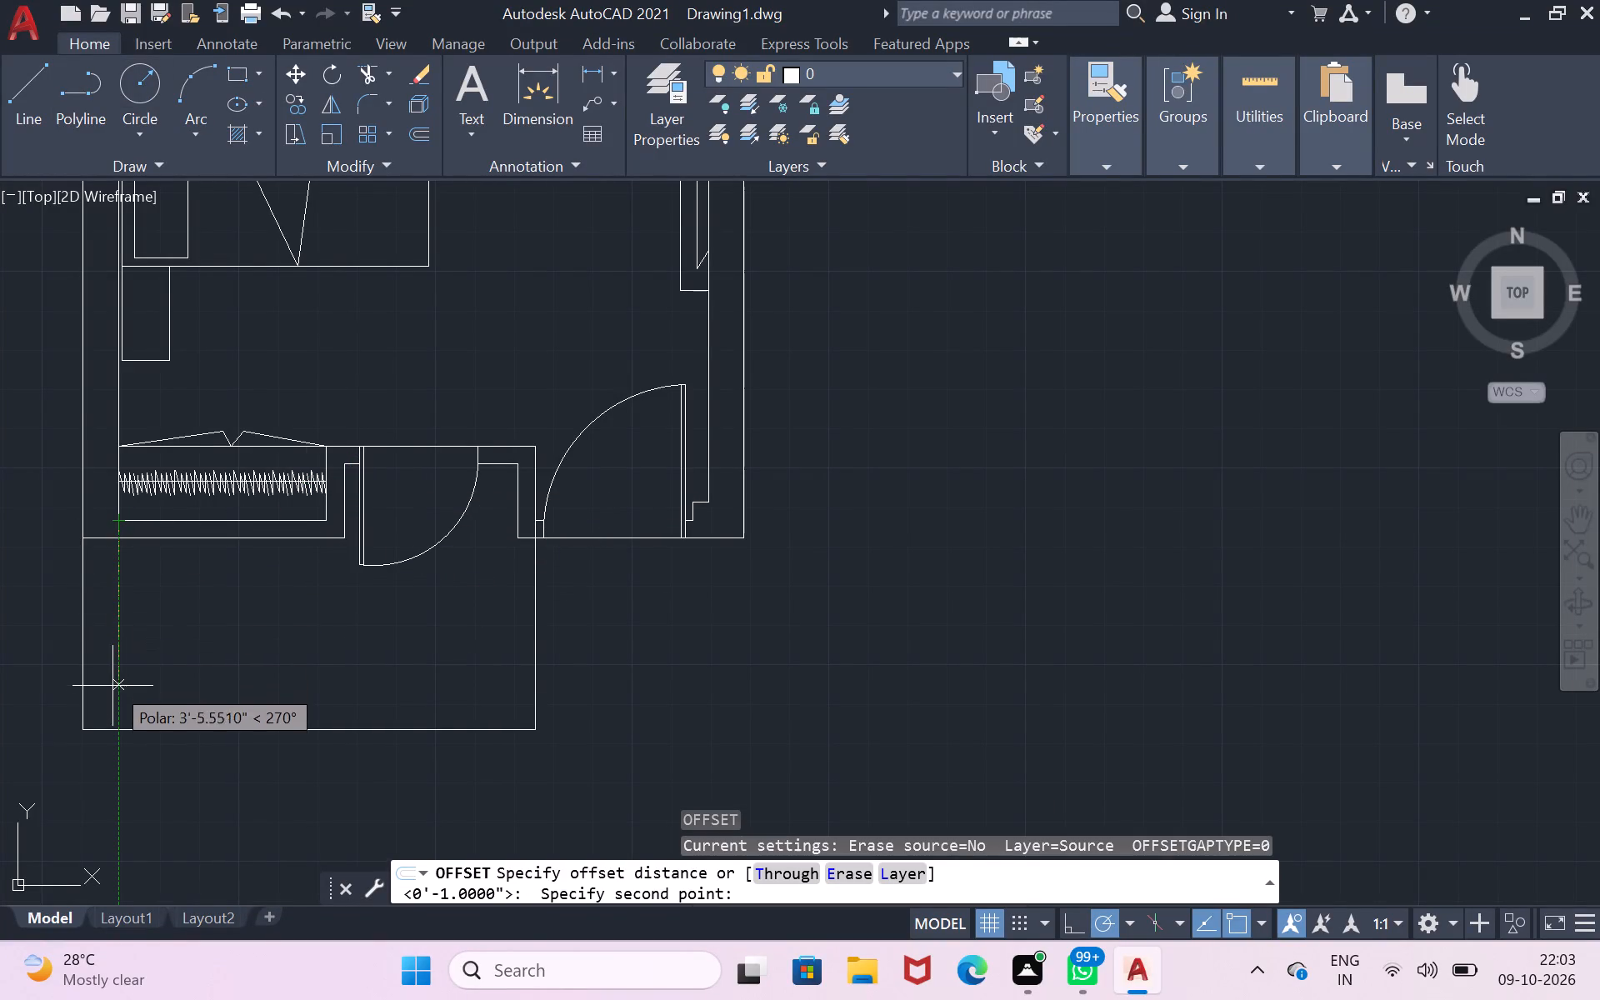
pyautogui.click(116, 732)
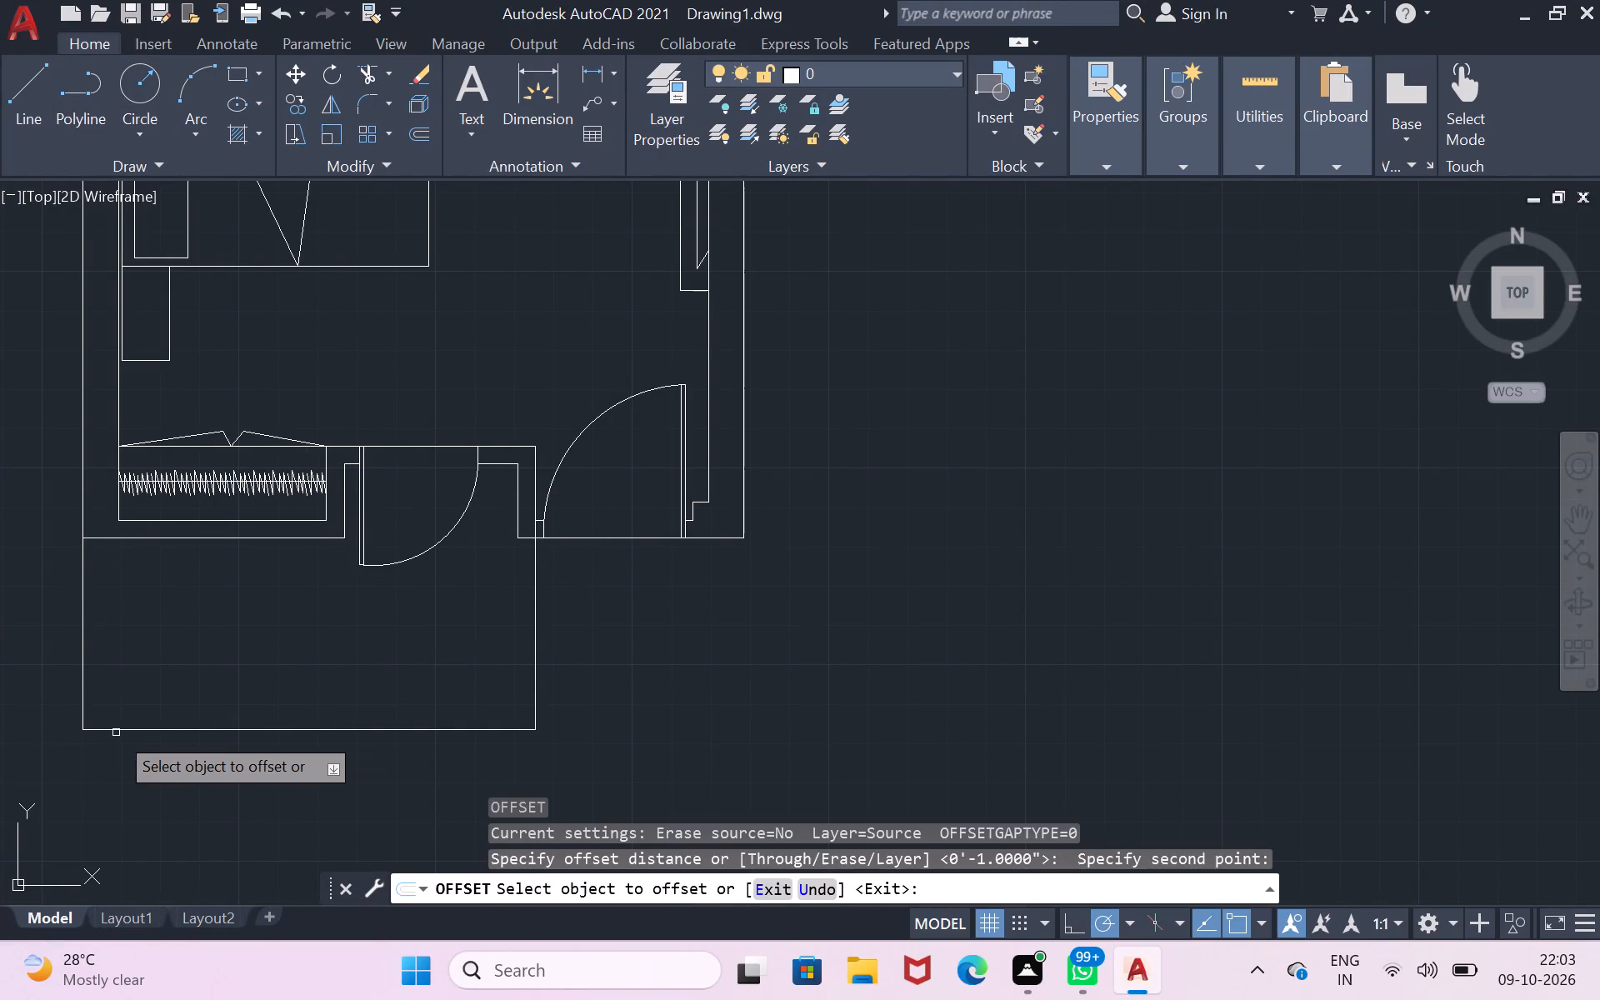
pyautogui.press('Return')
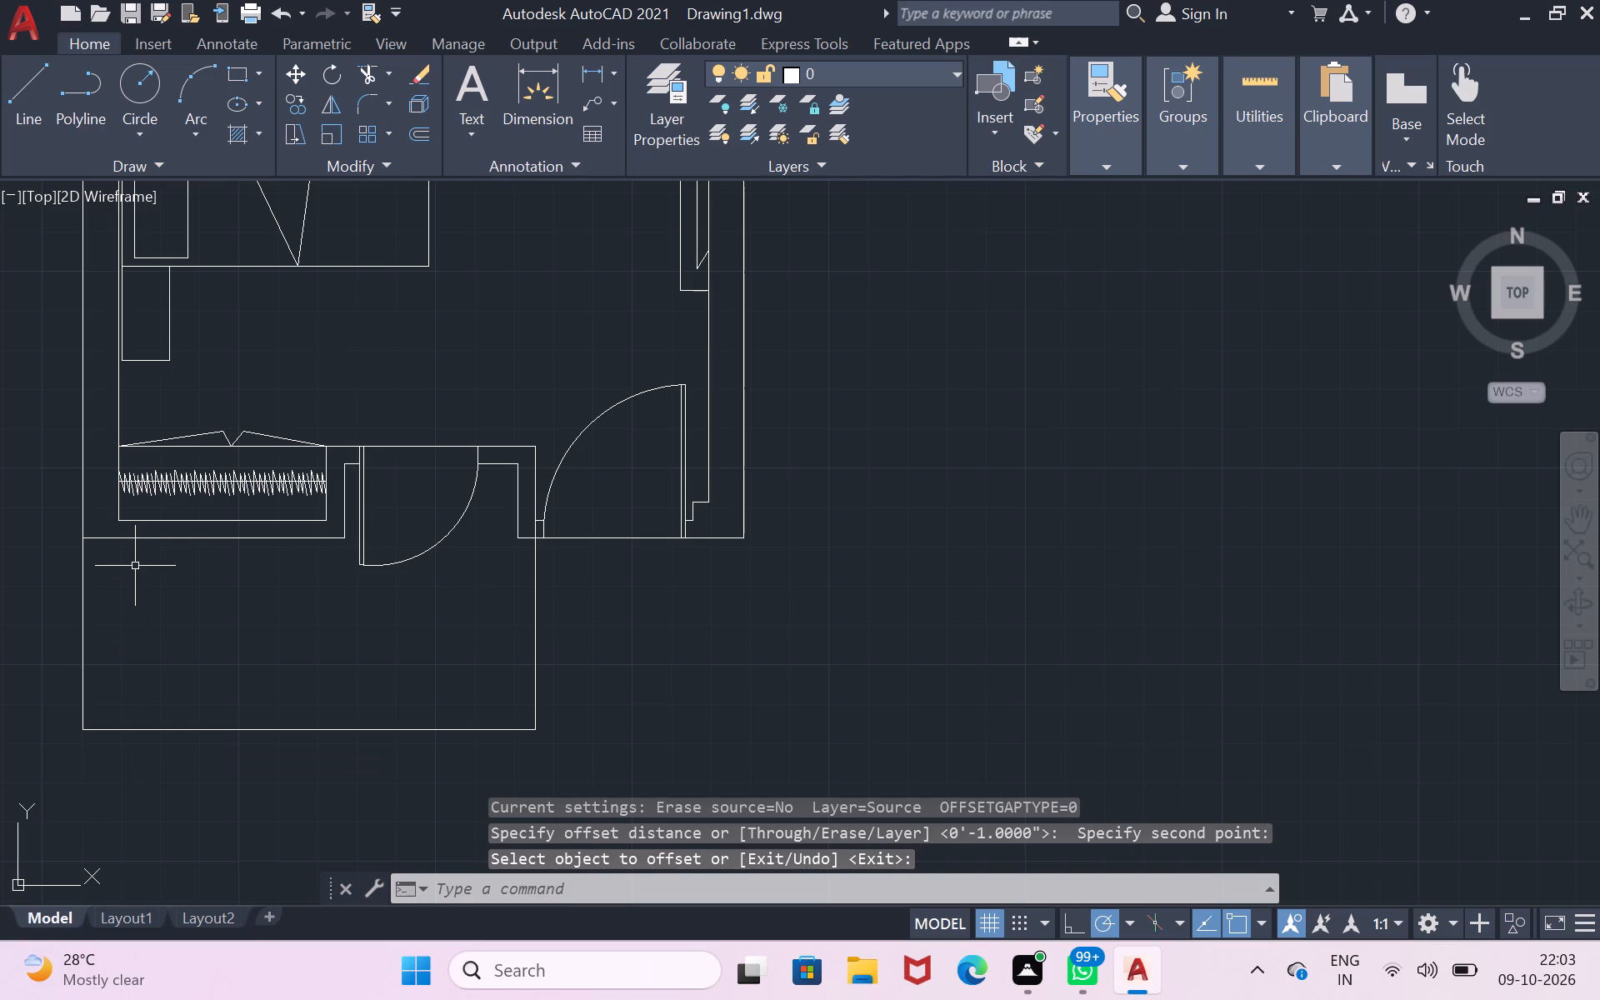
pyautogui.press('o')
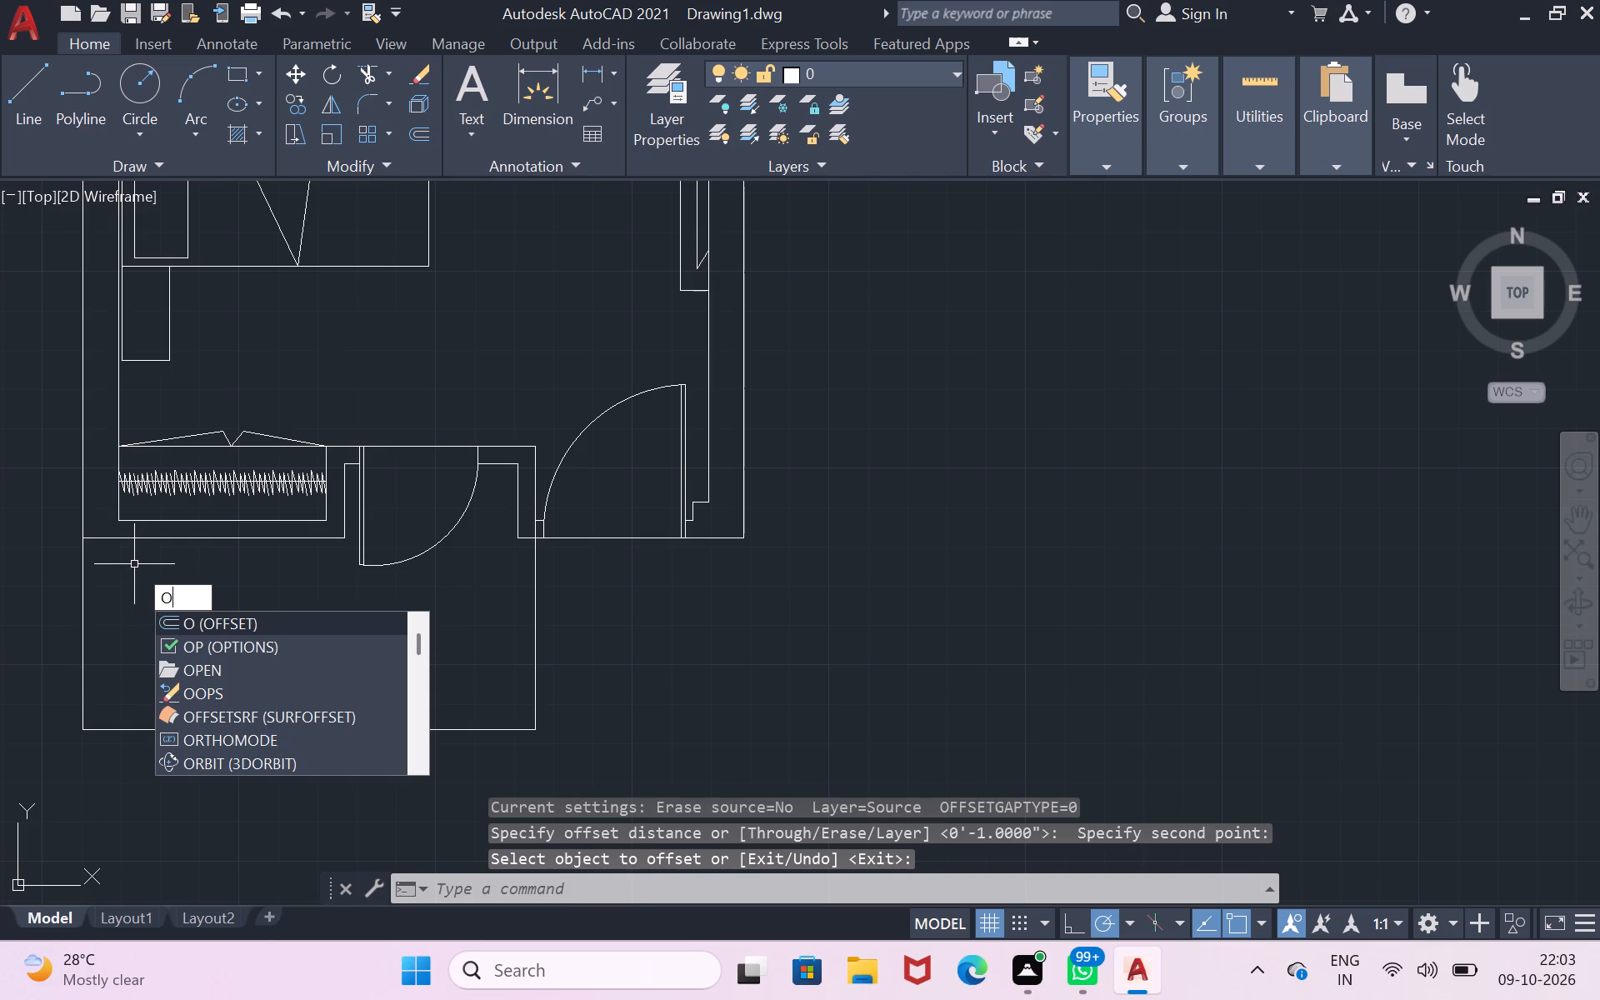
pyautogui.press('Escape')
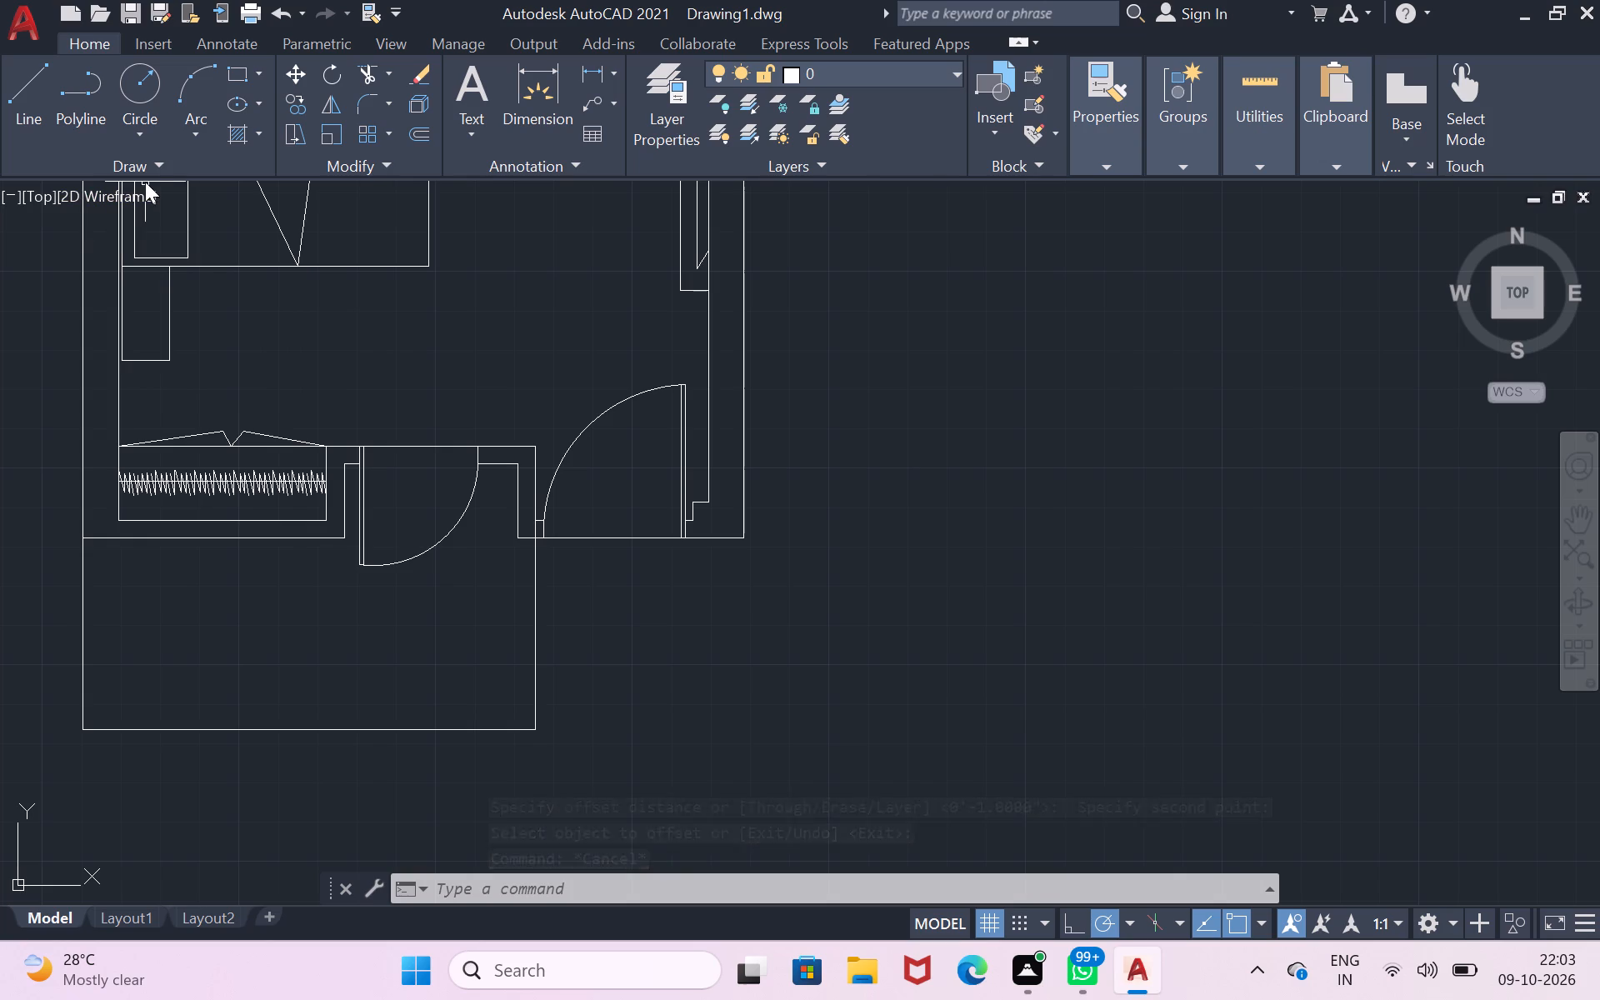
# Draw the inner west wall line from the wardrobe's southwest corner straight south to the adjoining space's south line.
pyautogui.click(40, 113)
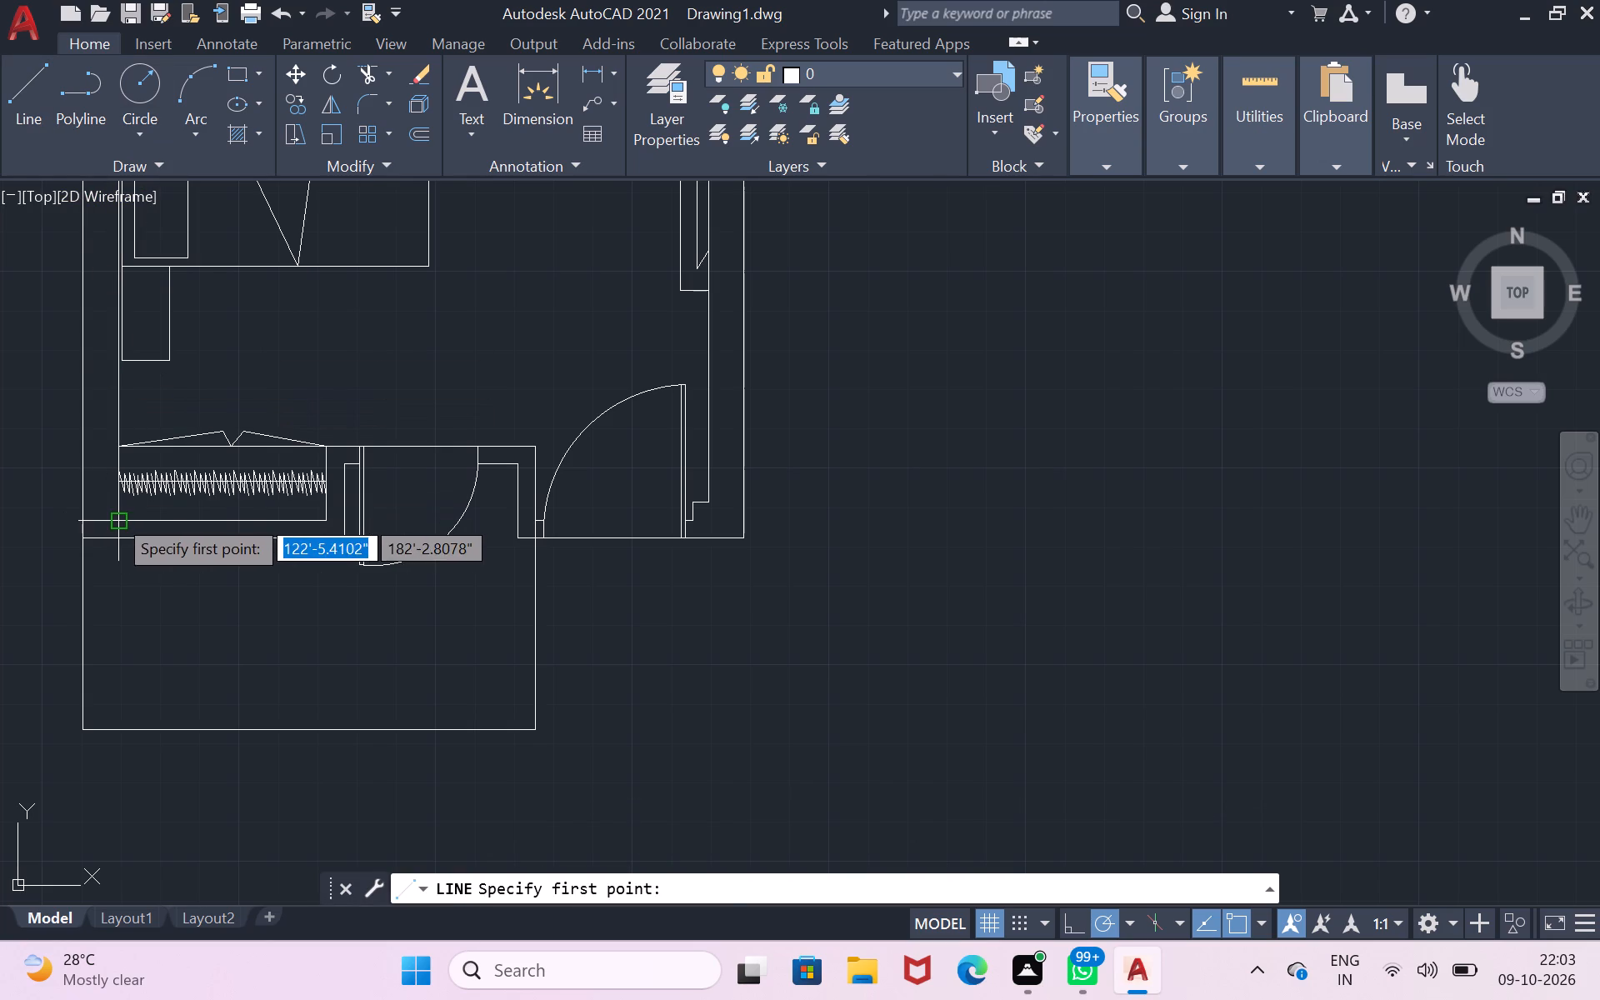
pyautogui.click(119, 516)
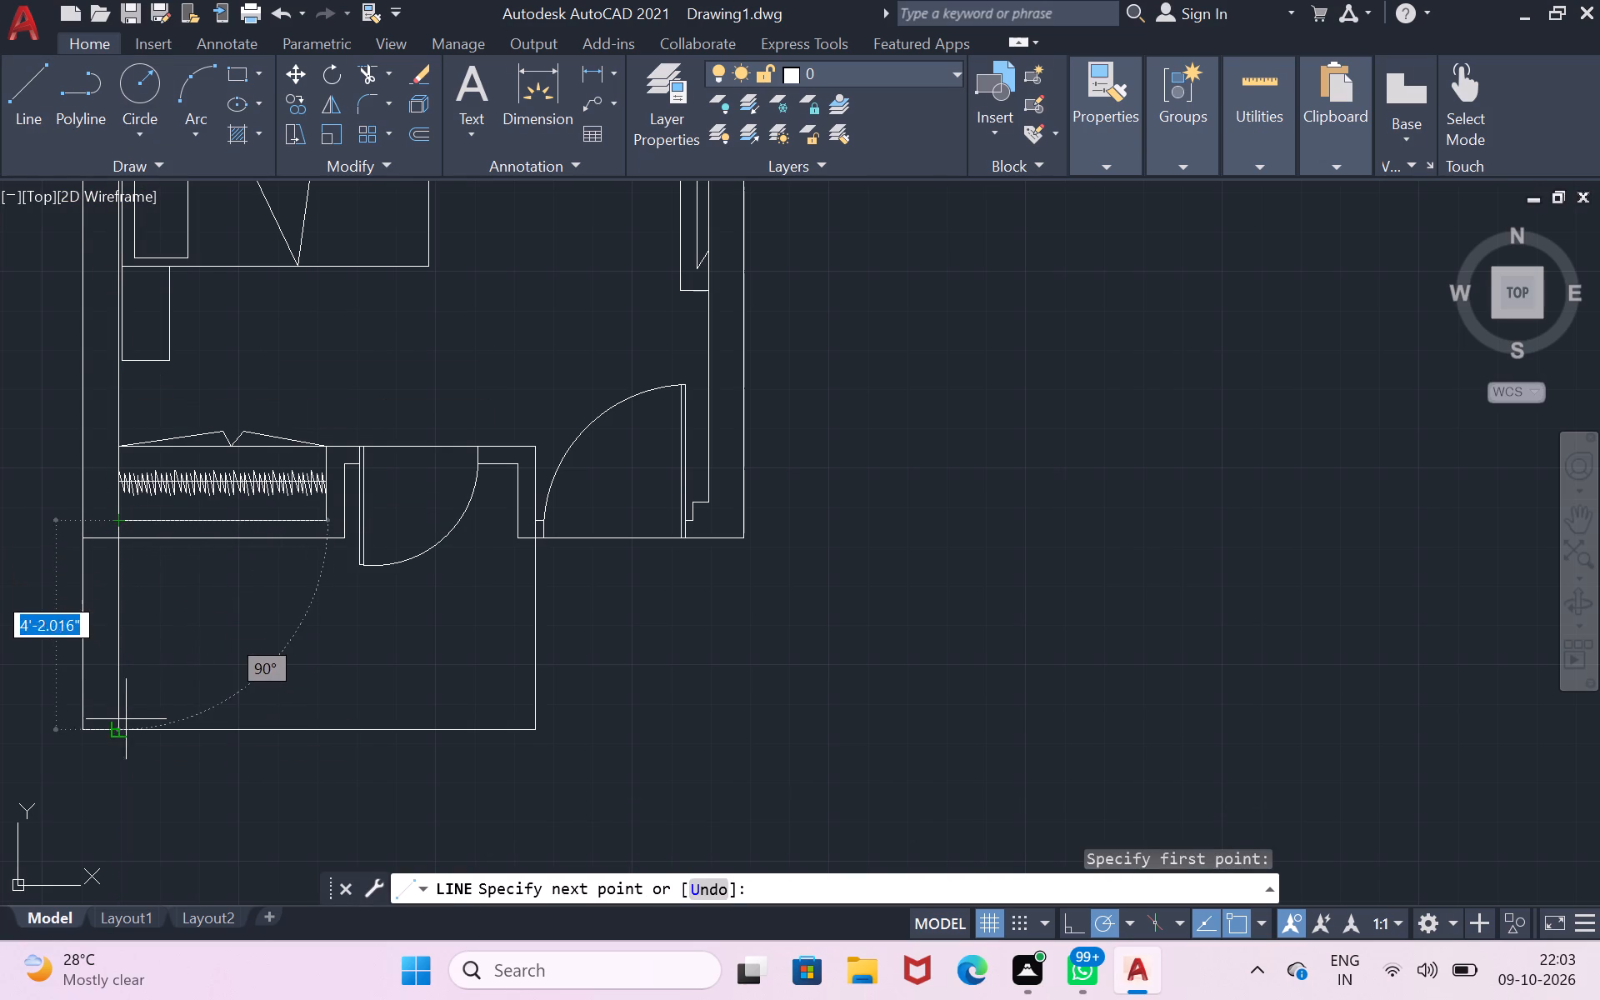
pyautogui.moveTo(121, 731); pyautogui.dragTo(124, 722)
pyautogui.press('Return')
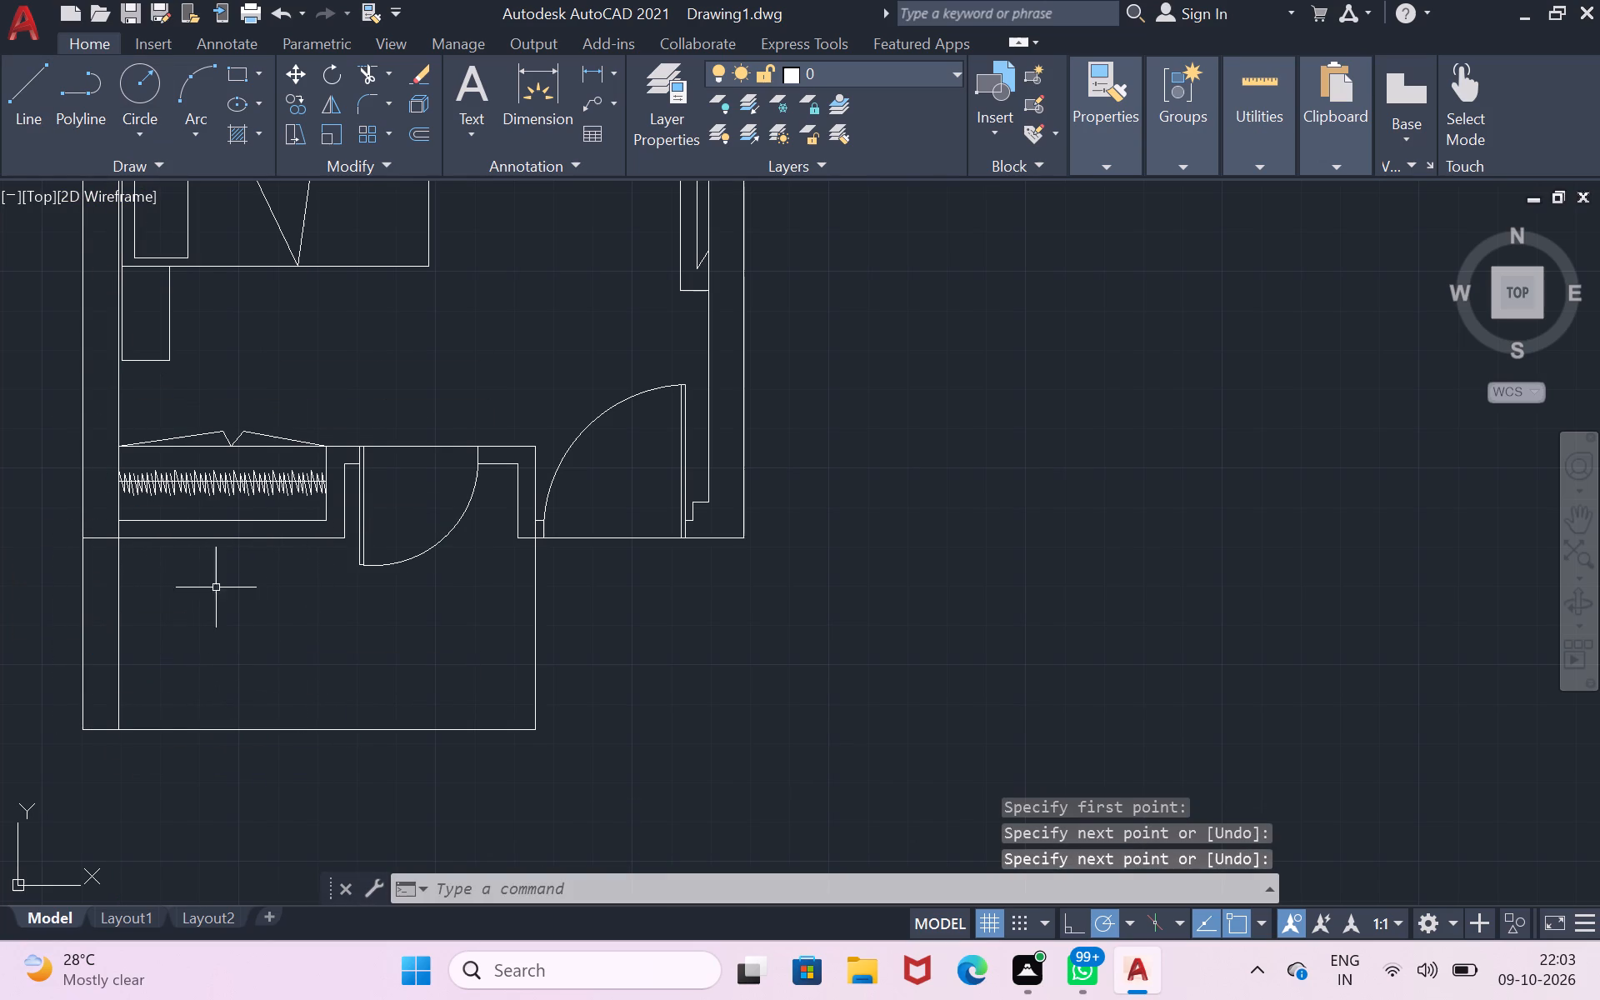
# Clean up the west wall junction by trimming the inner line within the south wall and the wall line crossing the west wall.
pyautogui.click(365, 61)
pyautogui.click(118, 527)
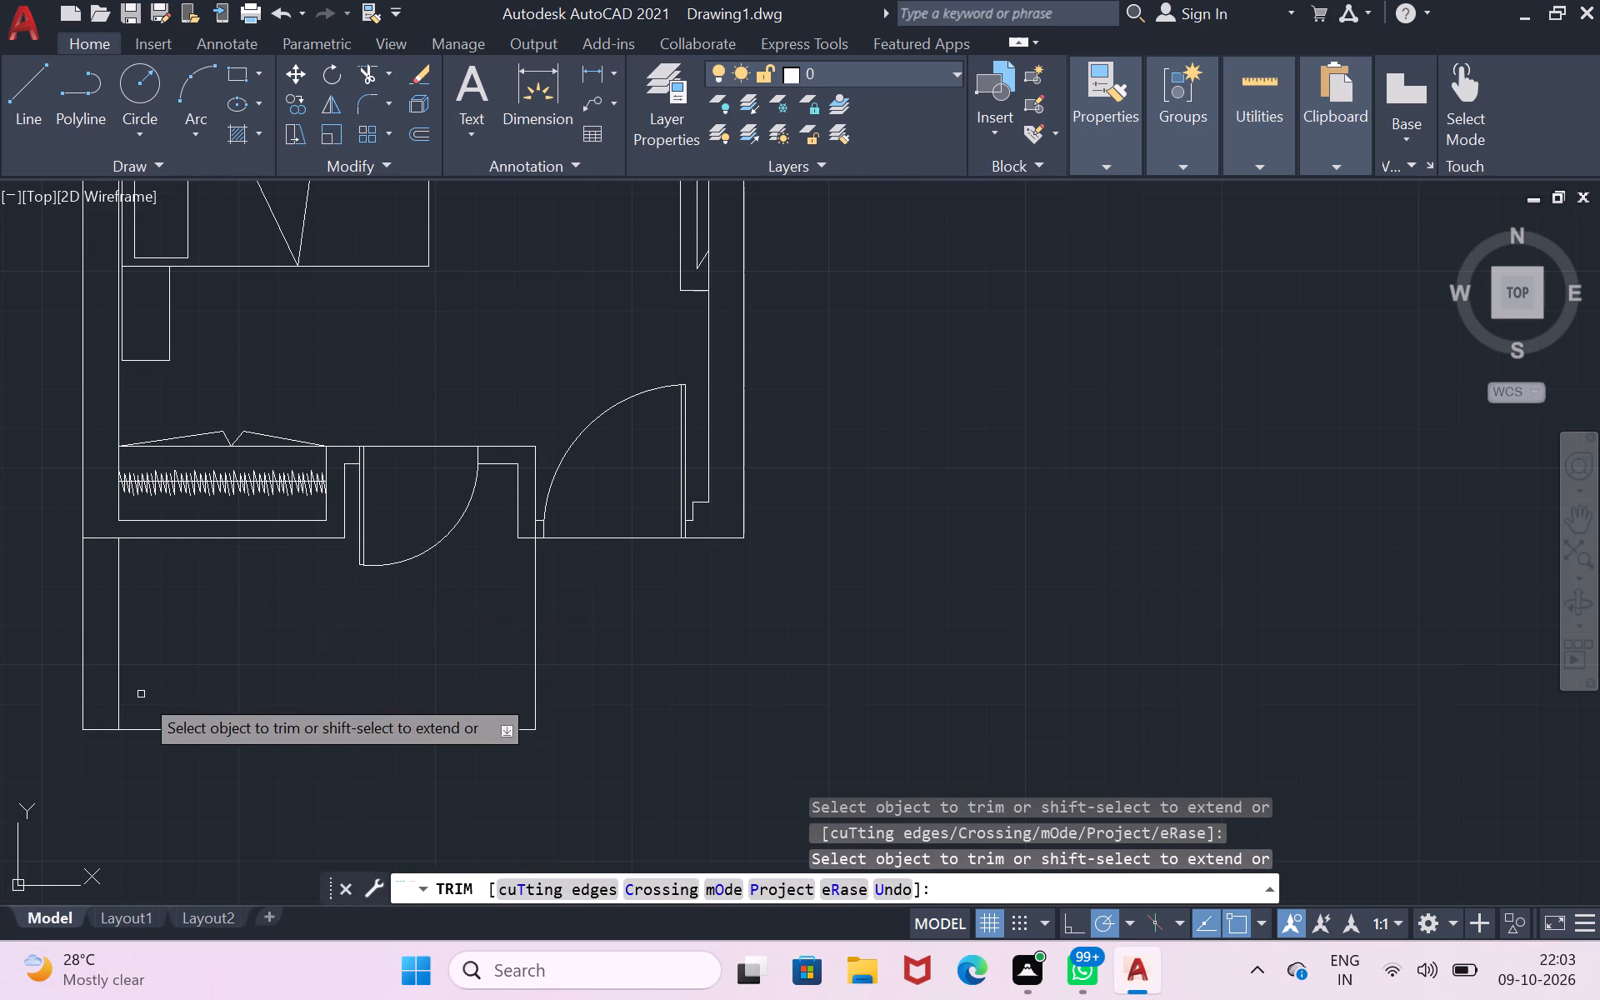
pyautogui.press('Return')
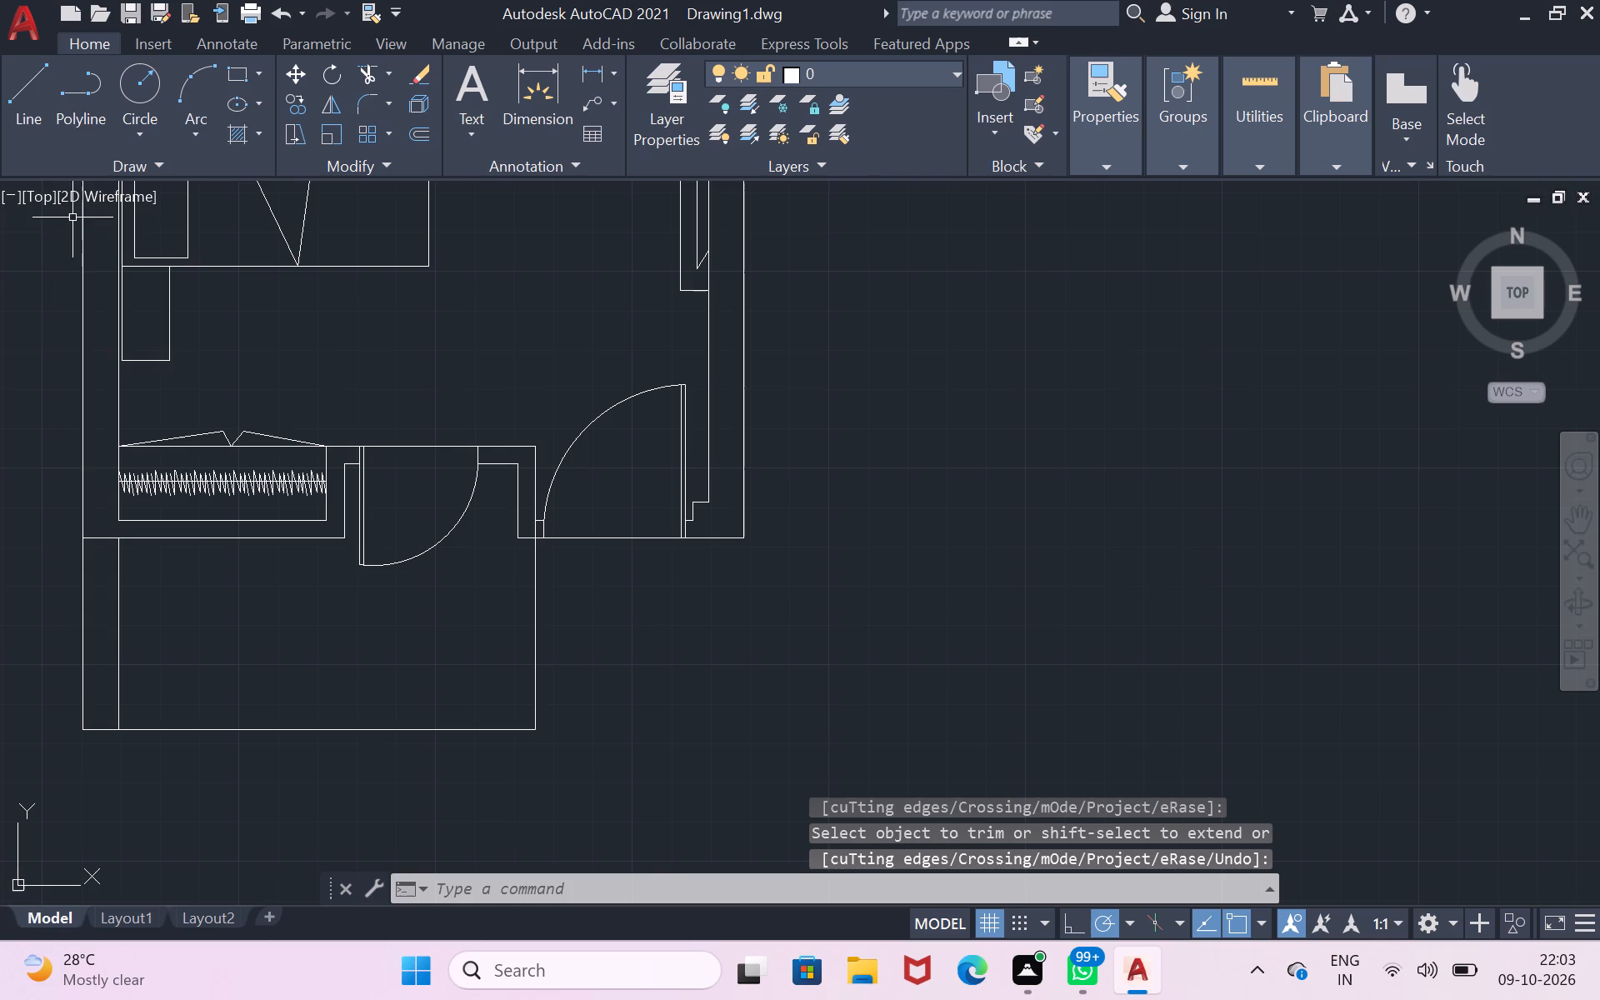
pyautogui.click(367, 69)
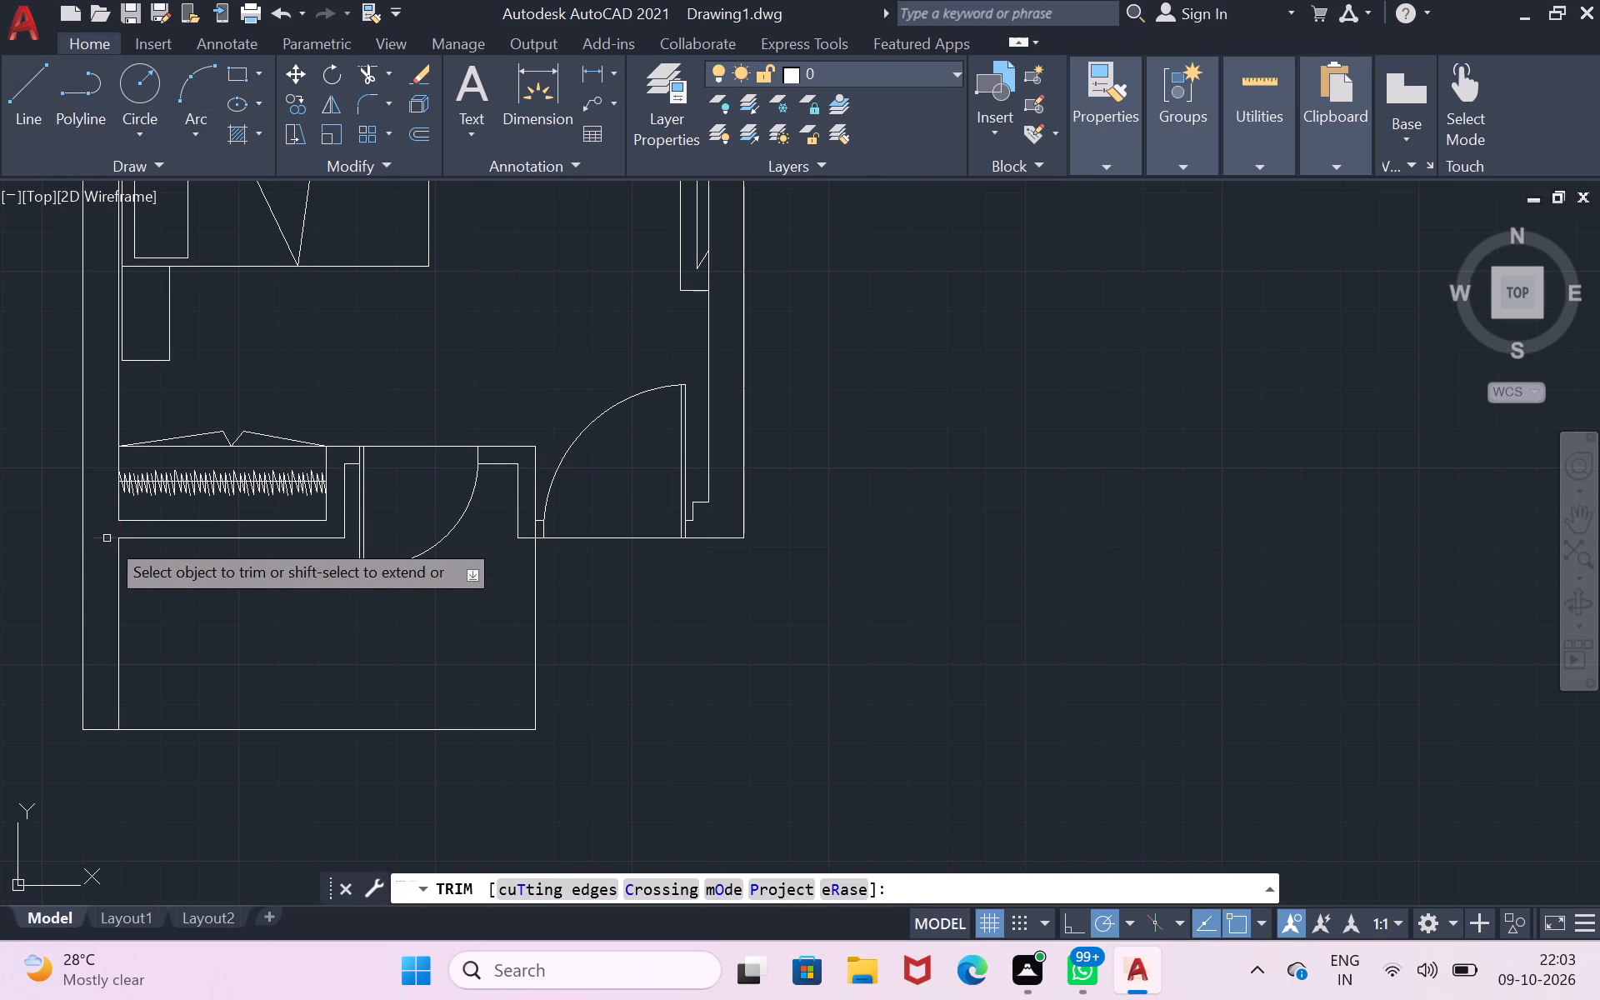
pyautogui.click(107, 538)
pyautogui.press('Return')
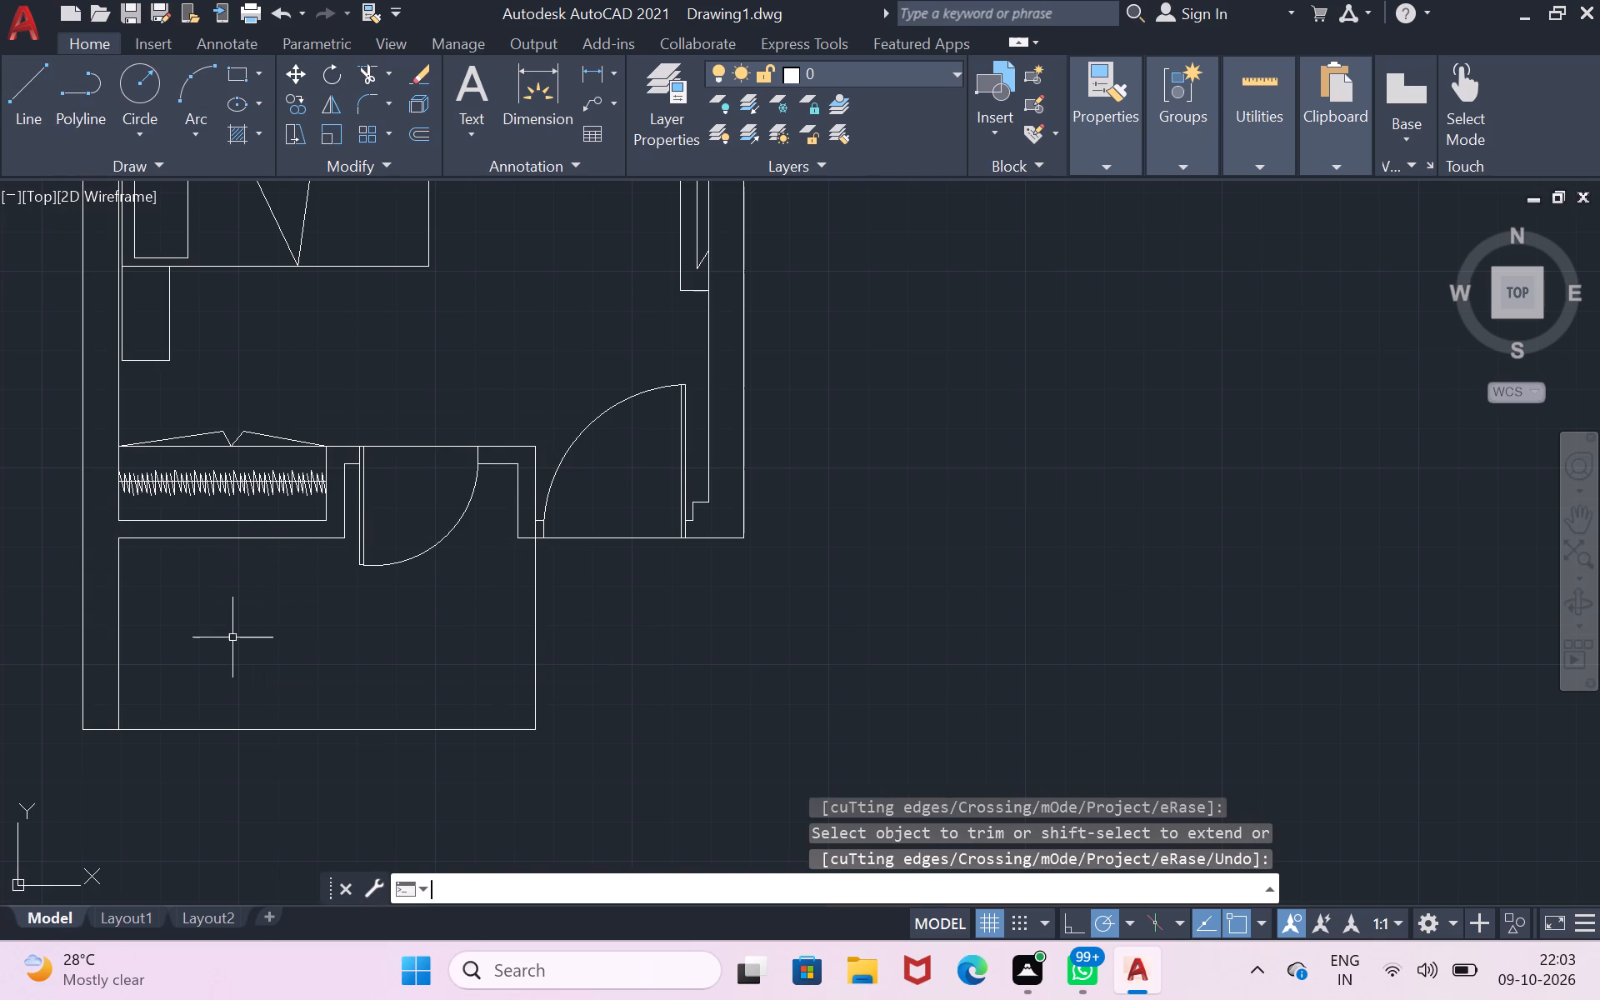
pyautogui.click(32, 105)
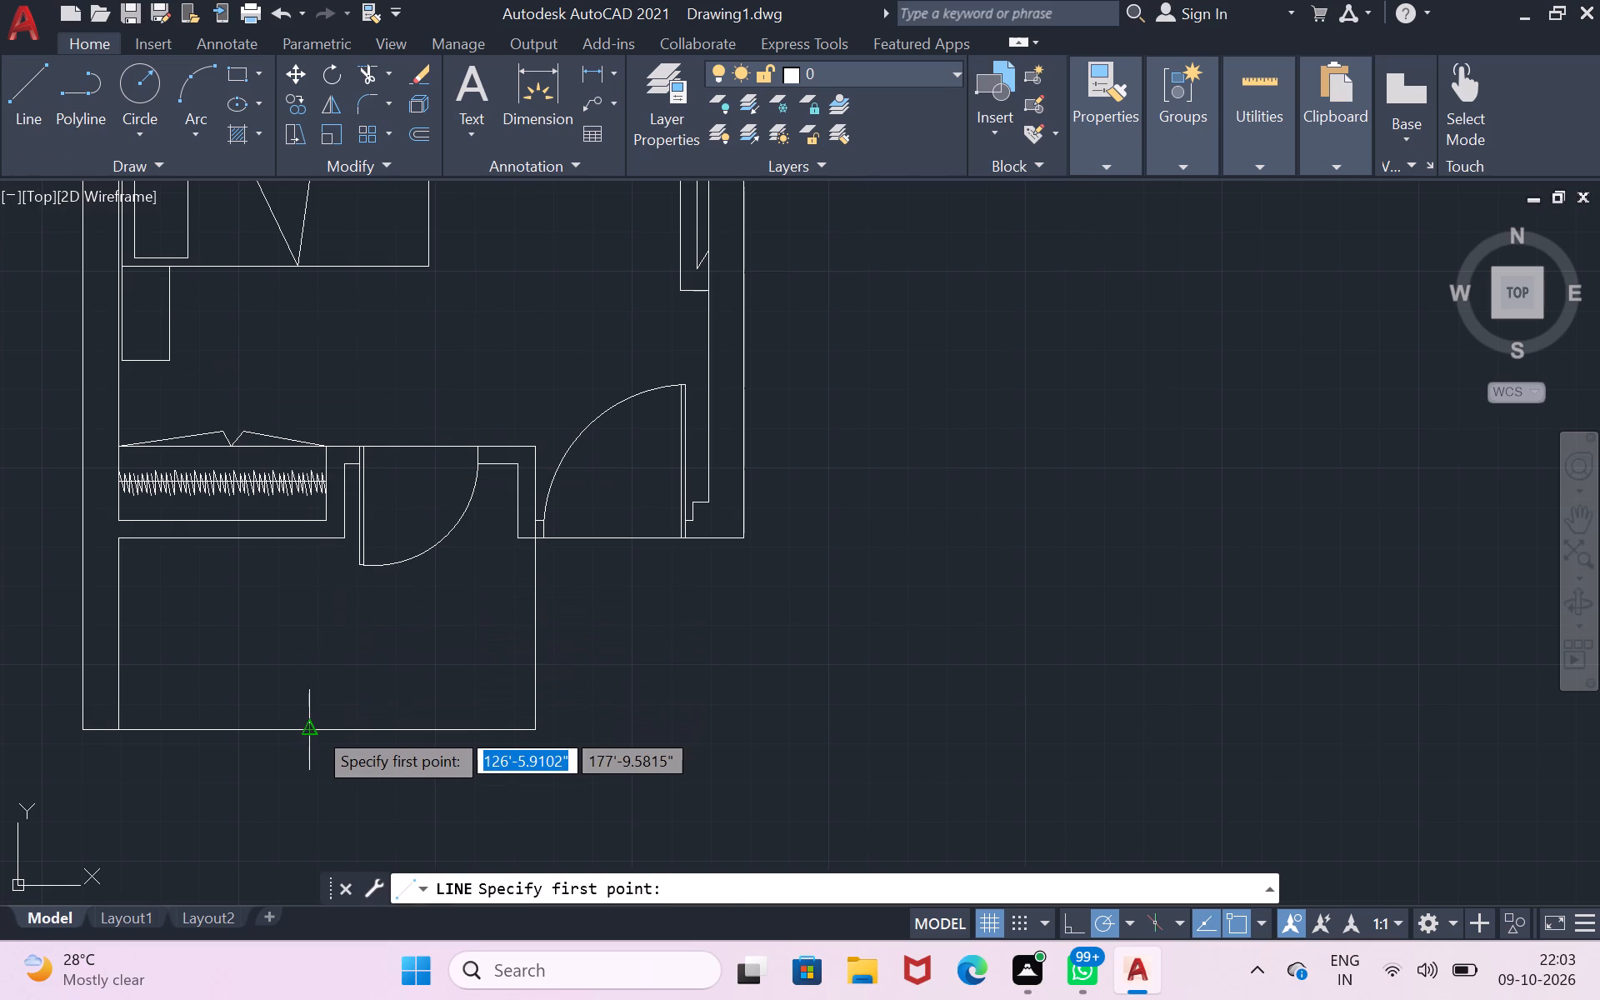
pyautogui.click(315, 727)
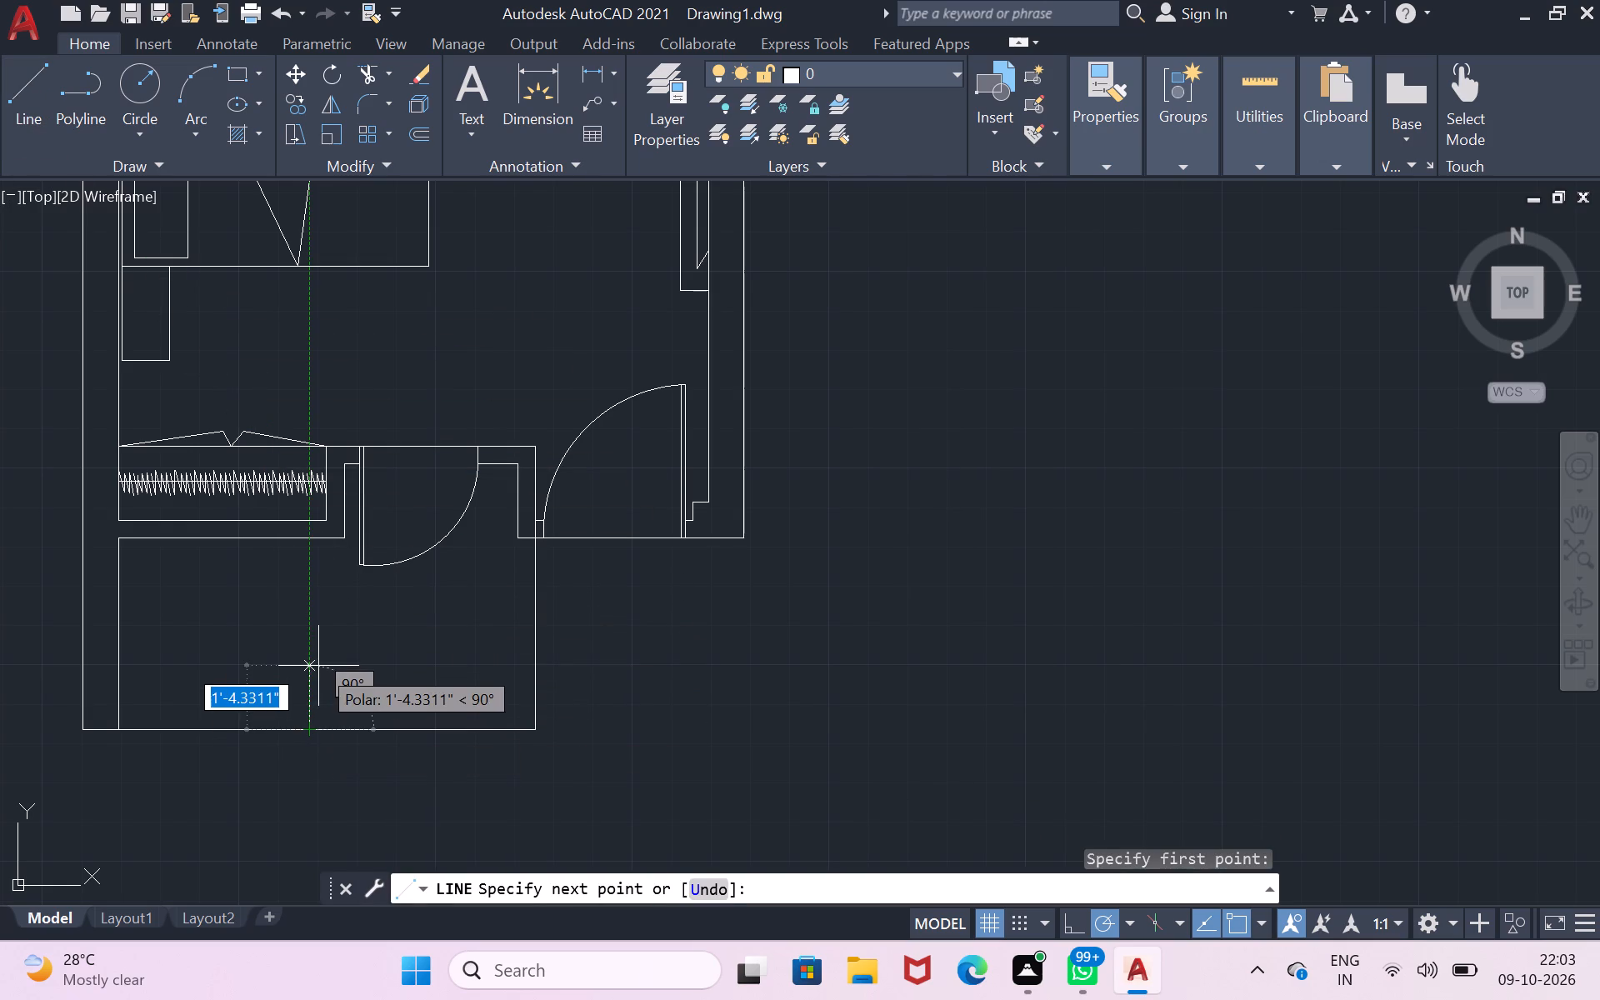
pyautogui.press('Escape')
# Offset the adjoining space's south line 4.5" north to form the inner face of the south wall.
pyautogui.press('o')
pyautogui.press('Return')
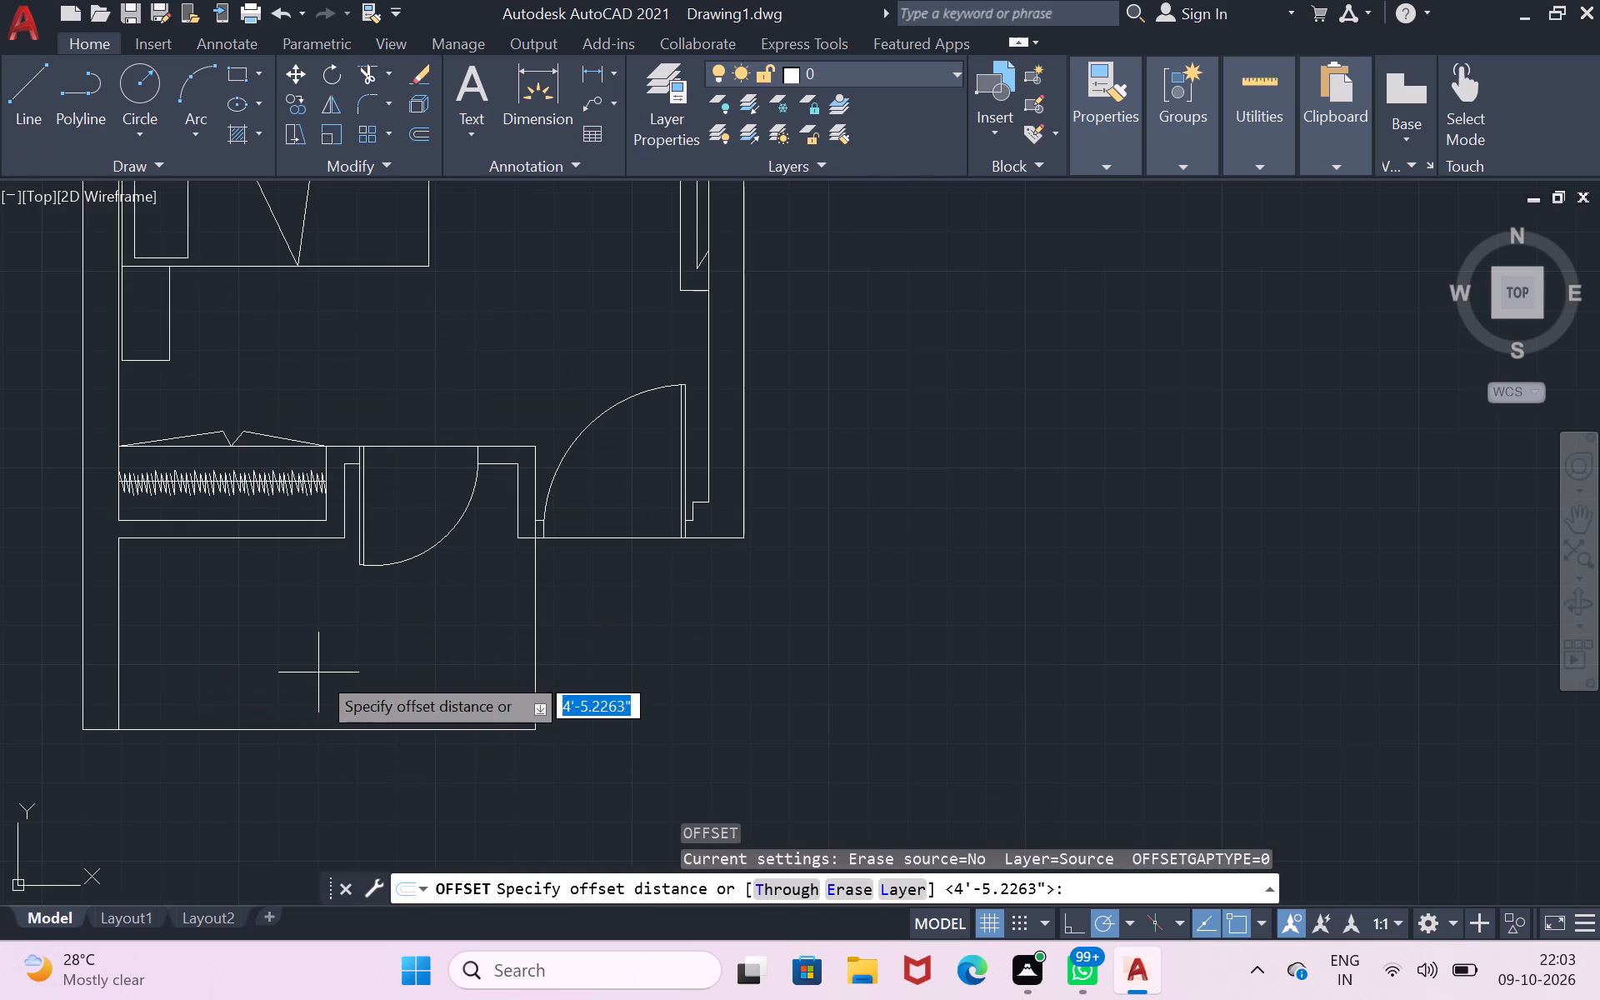
pyautogui.click(307, 726)
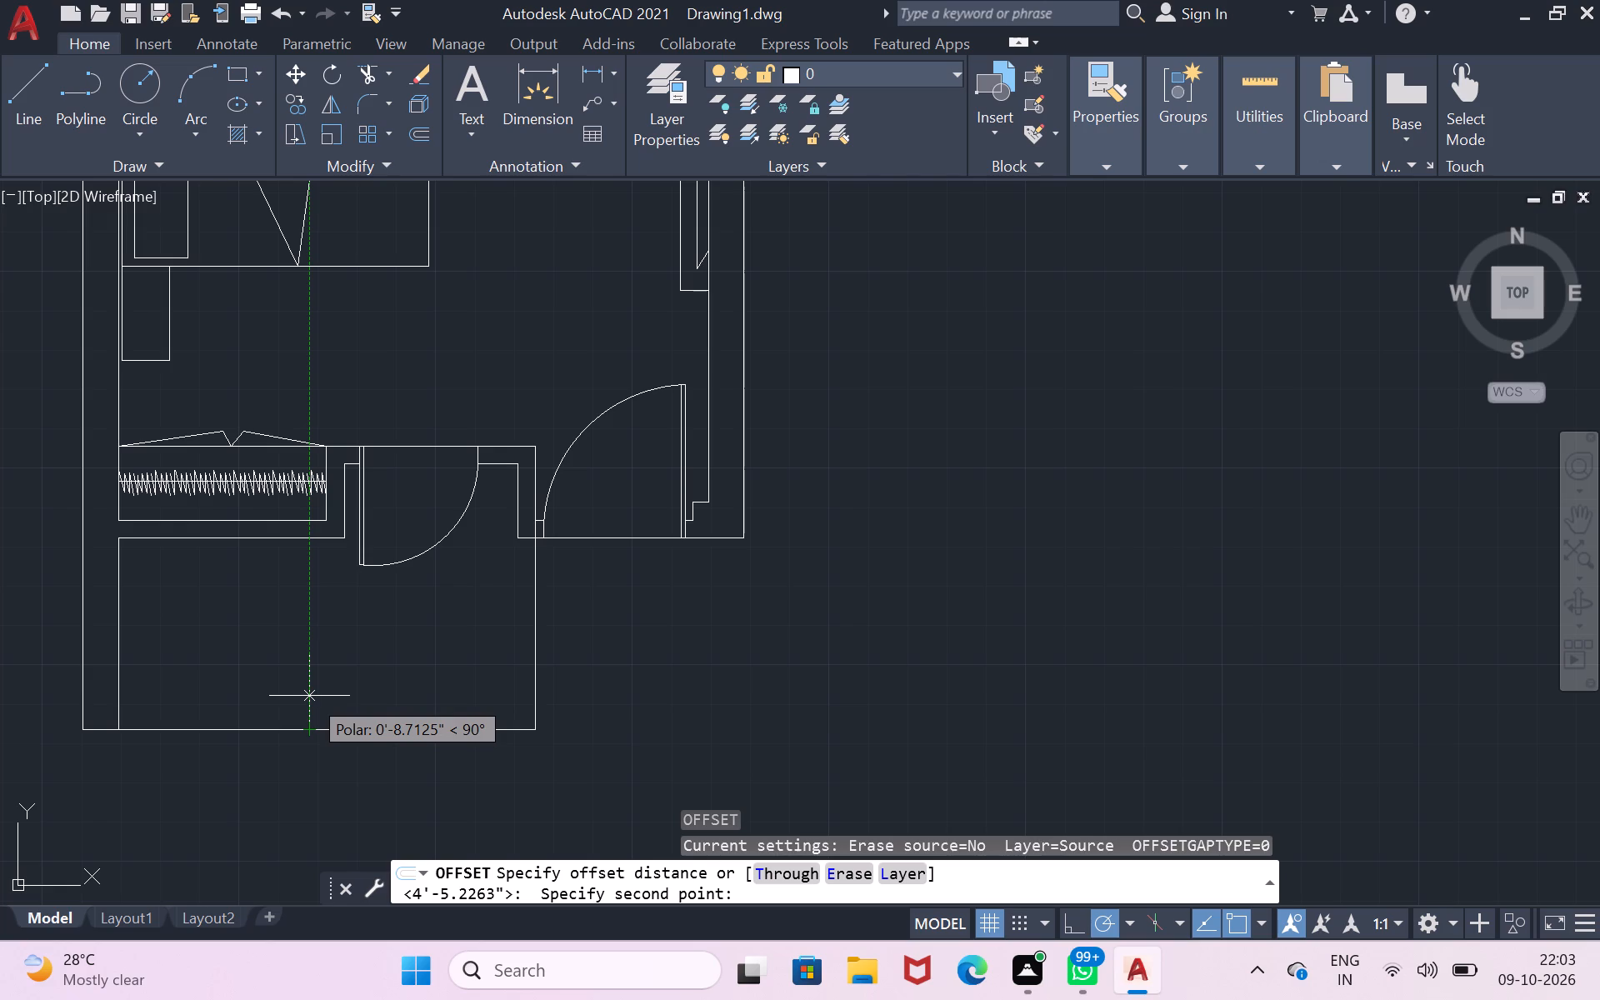
pyautogui.press('4')
pyautogui.write('.5')
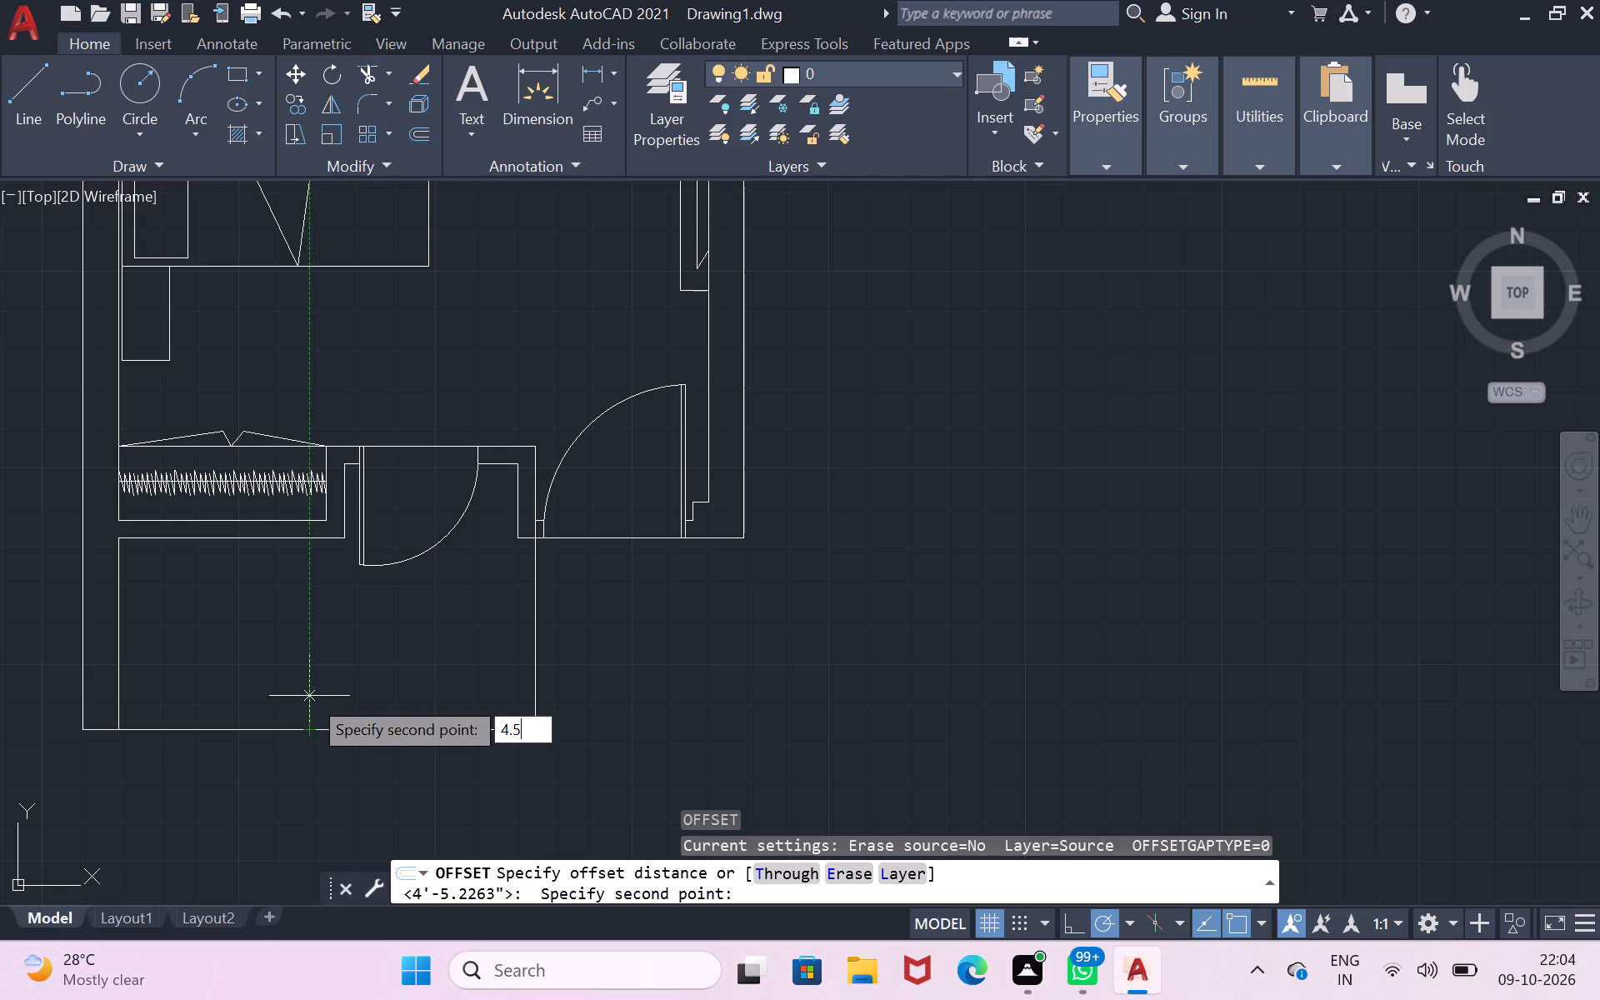
pyautogui.hotkey('shift', '"')
pyautogui.press('Return')
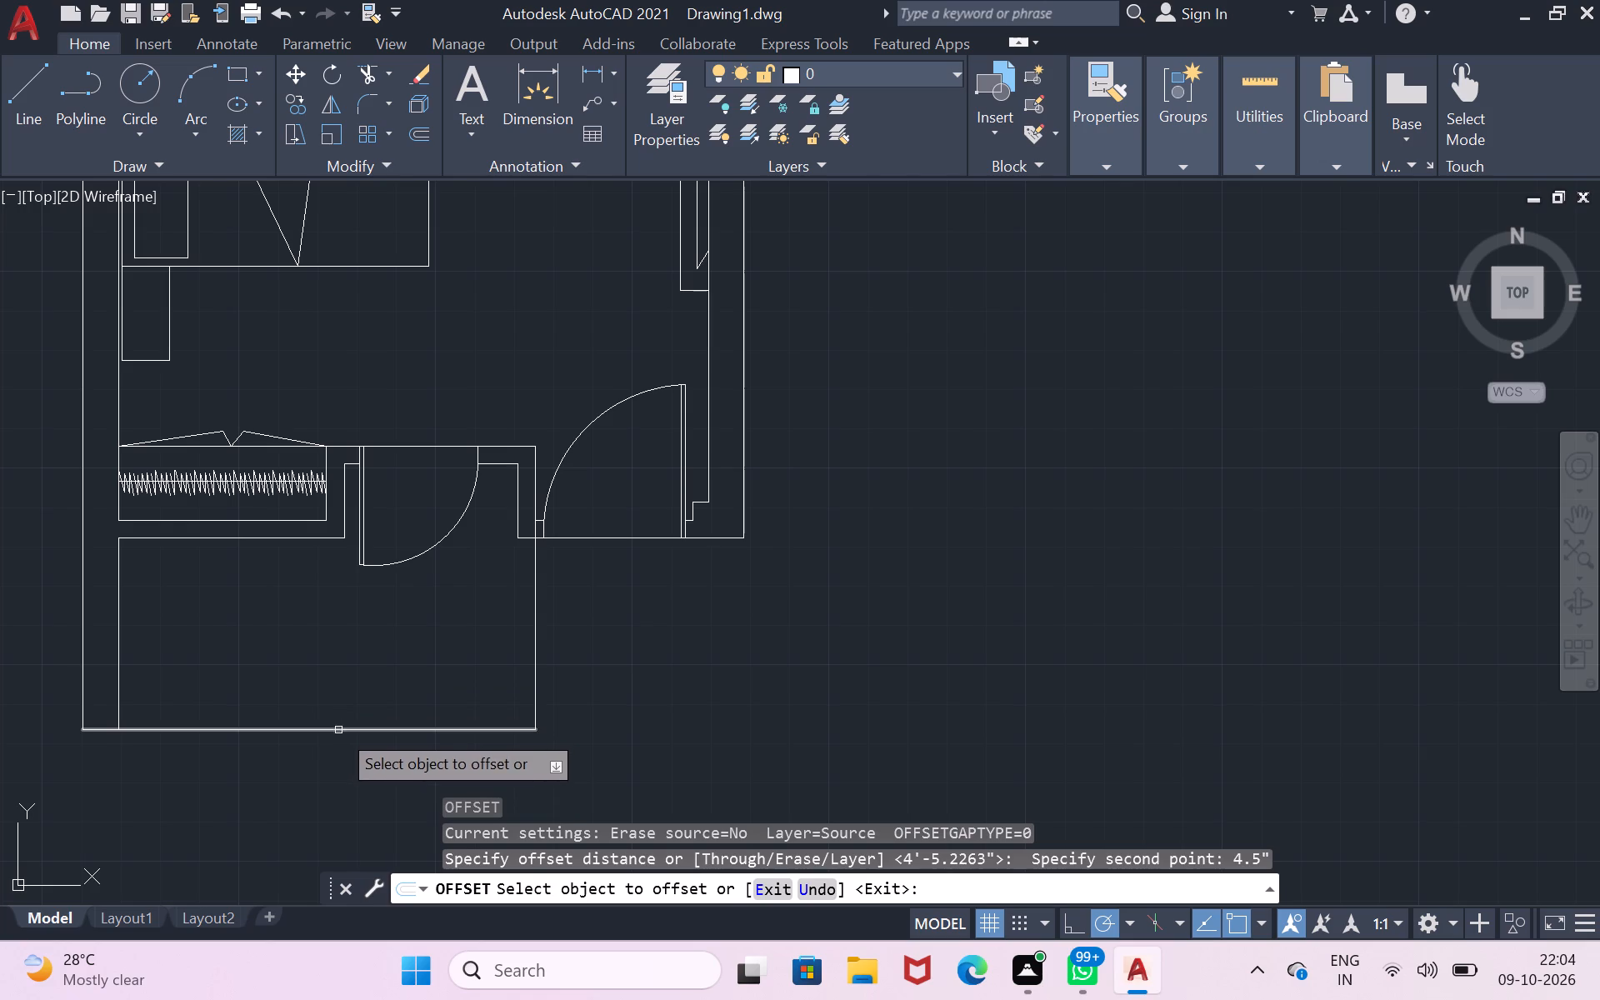
pyautogui.click(338, 730)
pyautogui.click(347, 698)
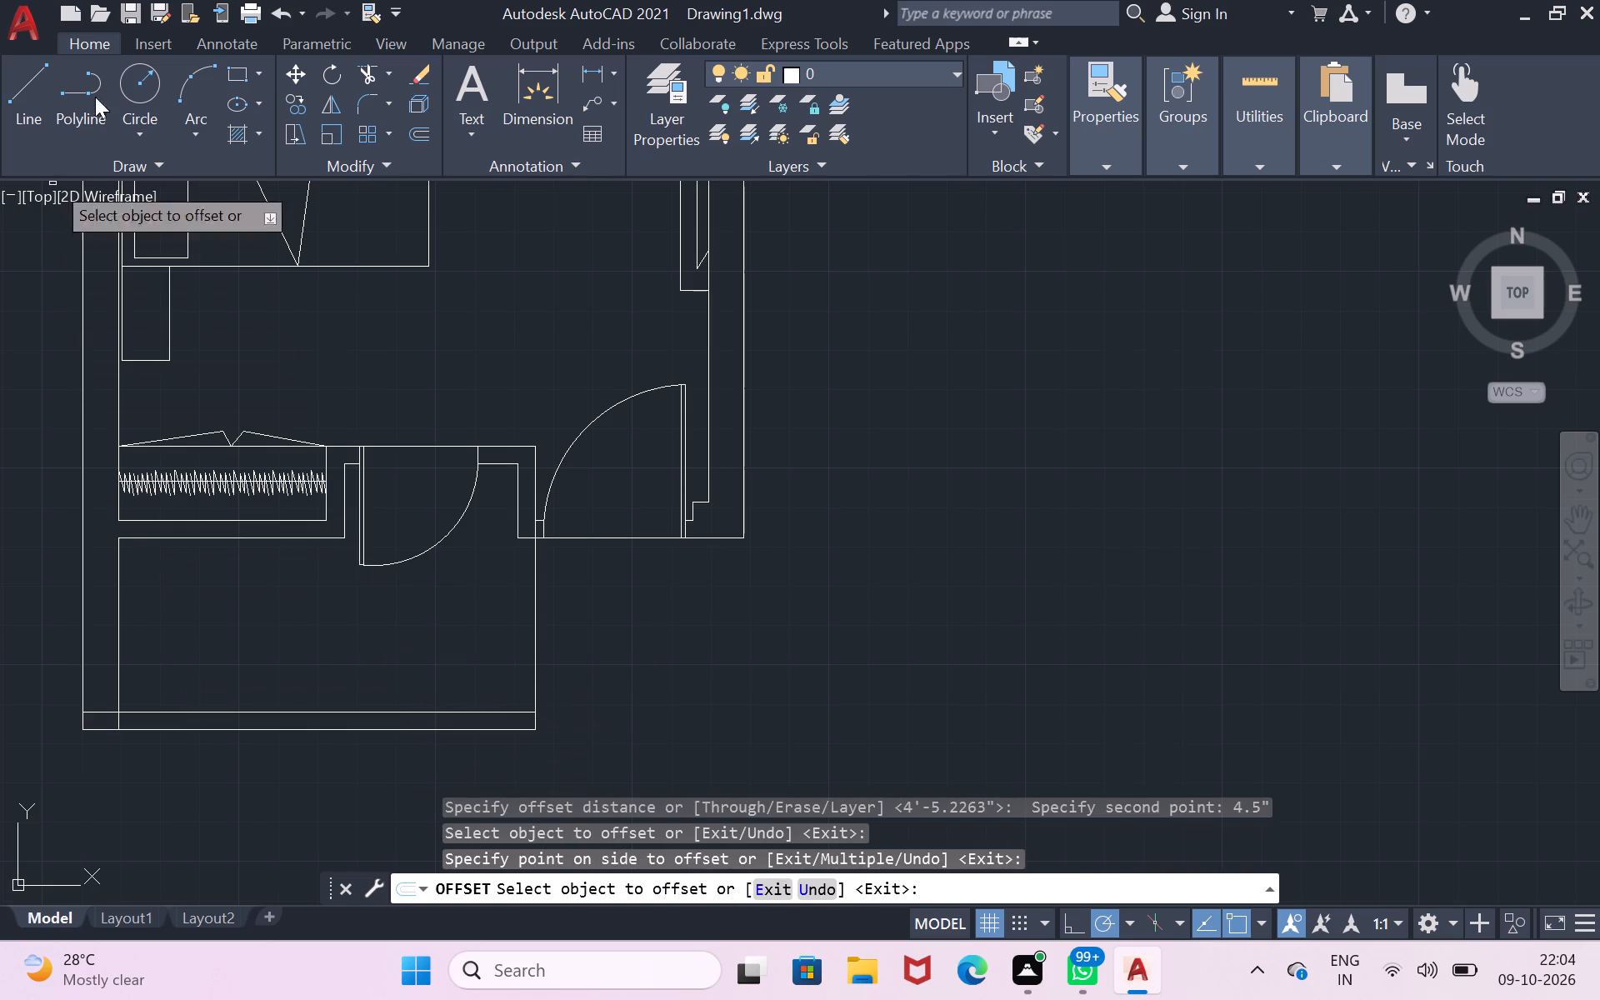
# Trim the overlapping inner wall lines at the adjoining space's southwest corner.
pyautogui.click(370, 67)
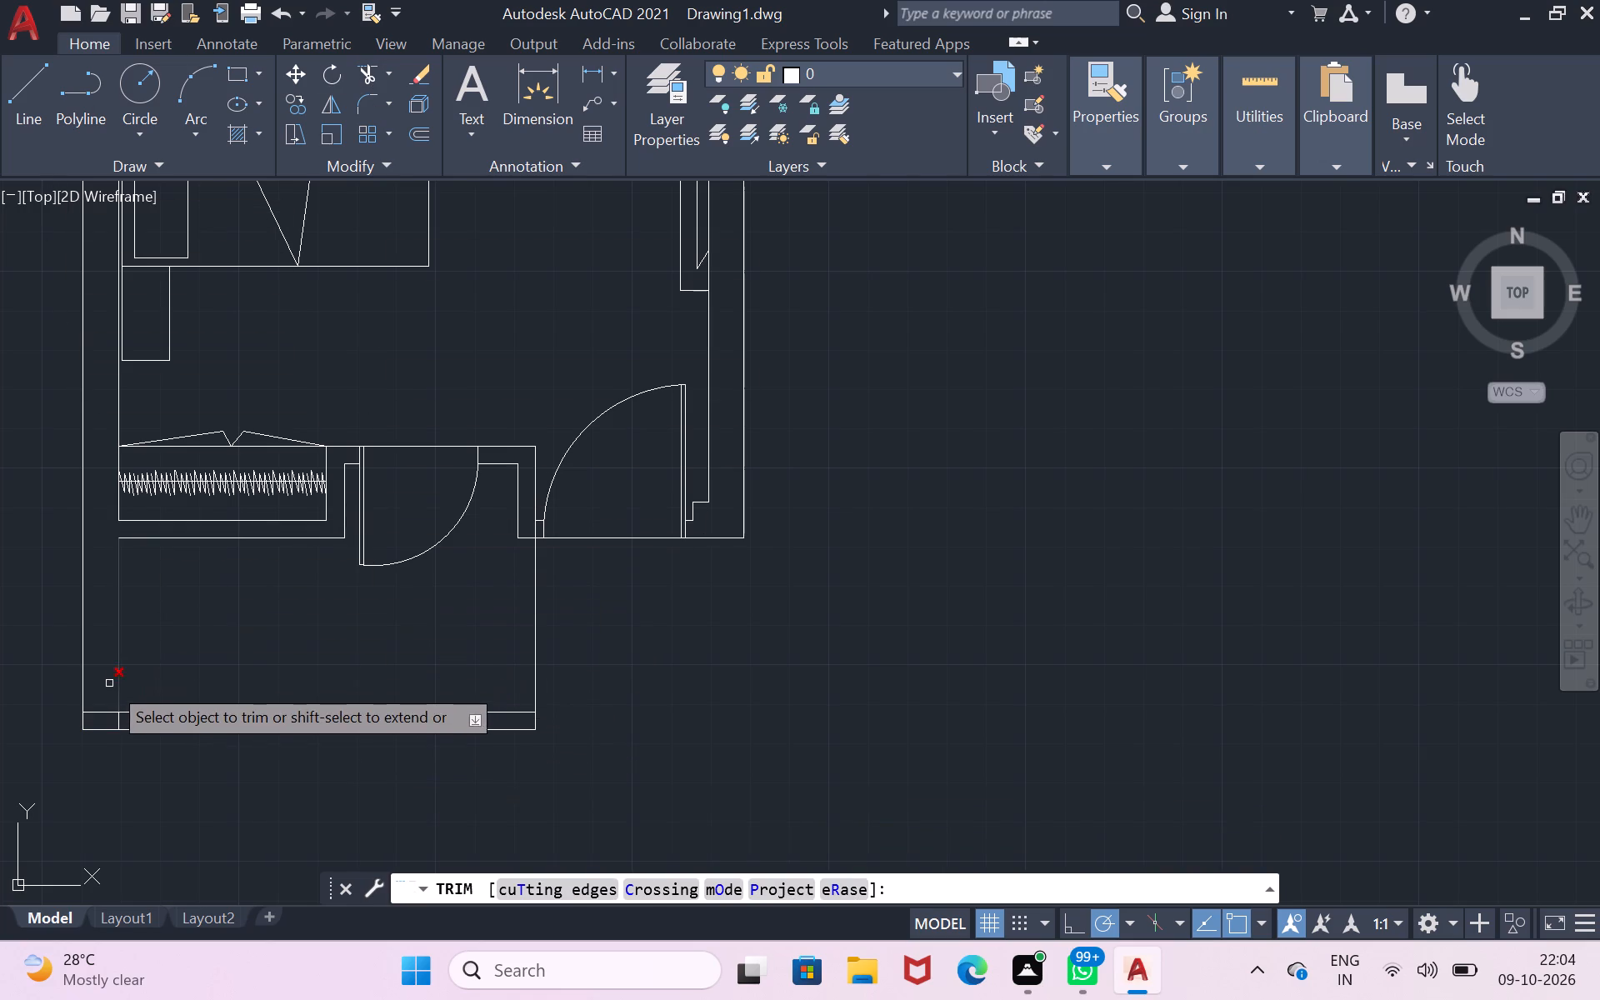
pyautogui.click(108, 710)
pyautogui.click(121, 719)
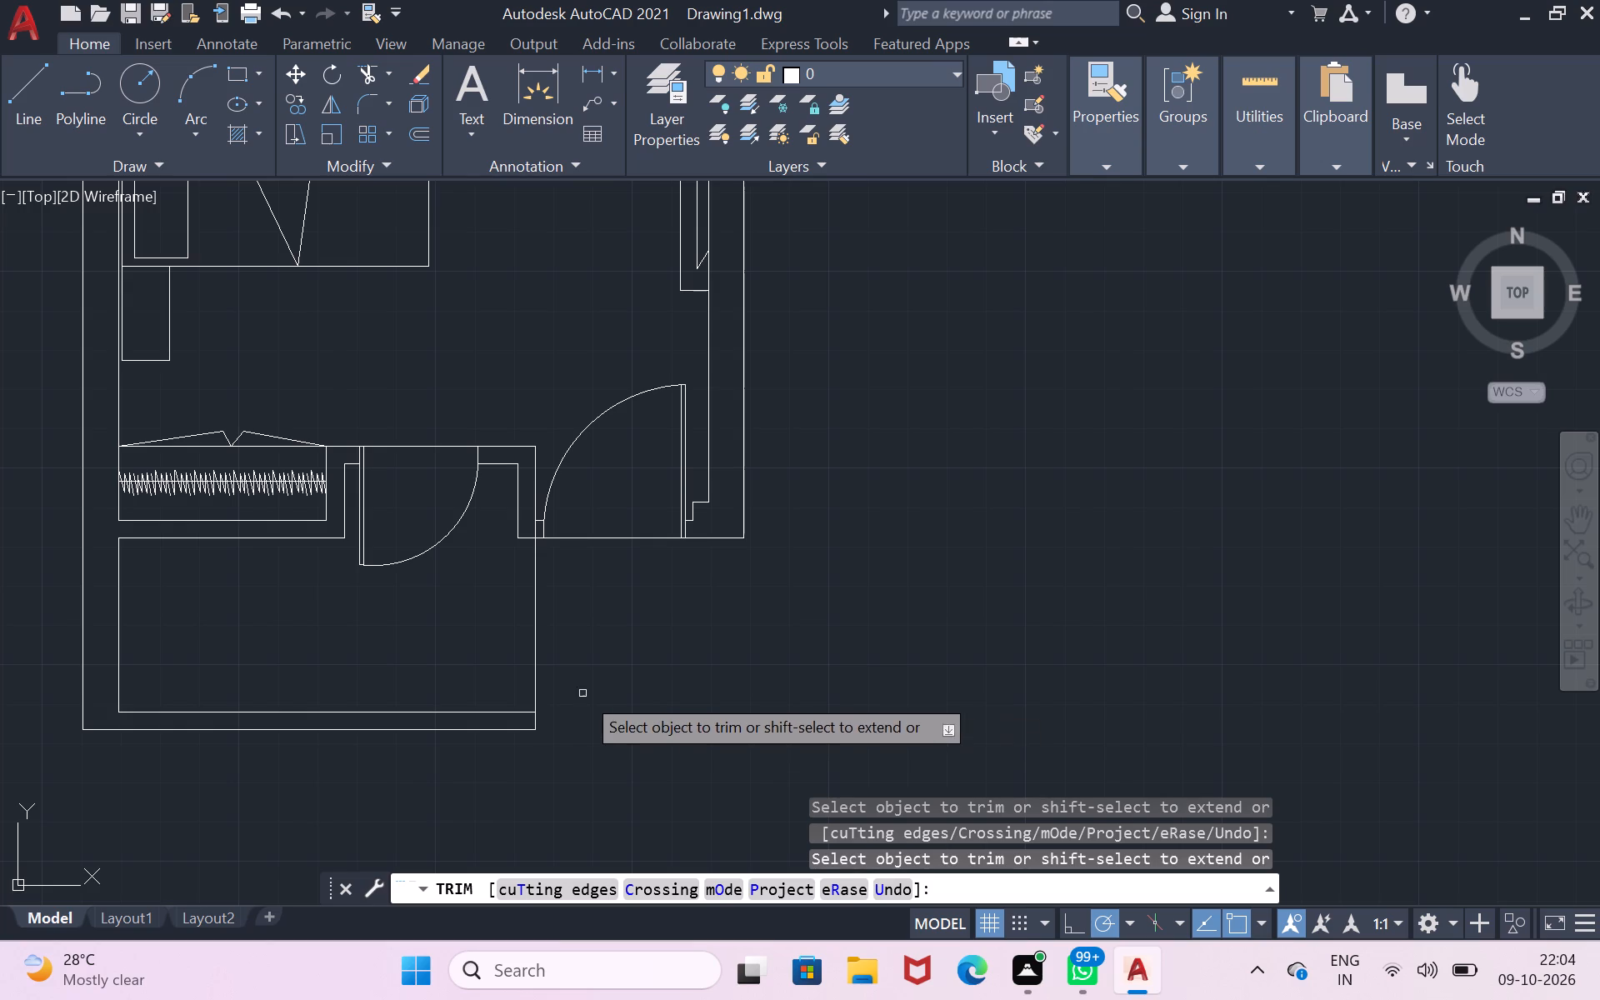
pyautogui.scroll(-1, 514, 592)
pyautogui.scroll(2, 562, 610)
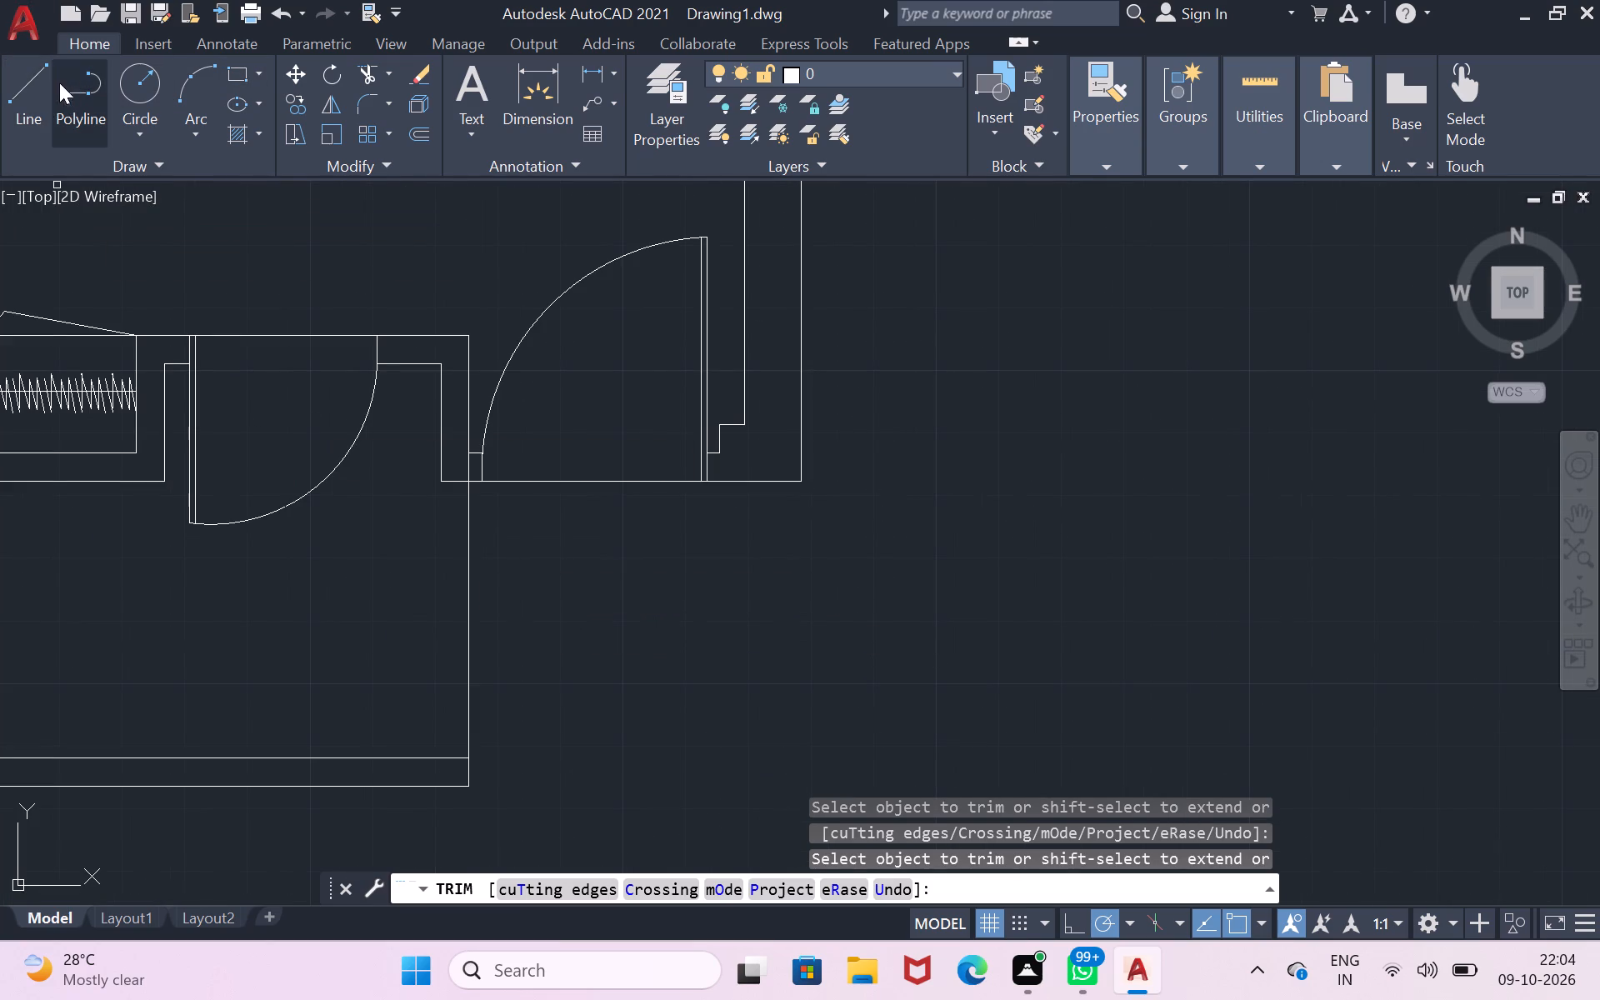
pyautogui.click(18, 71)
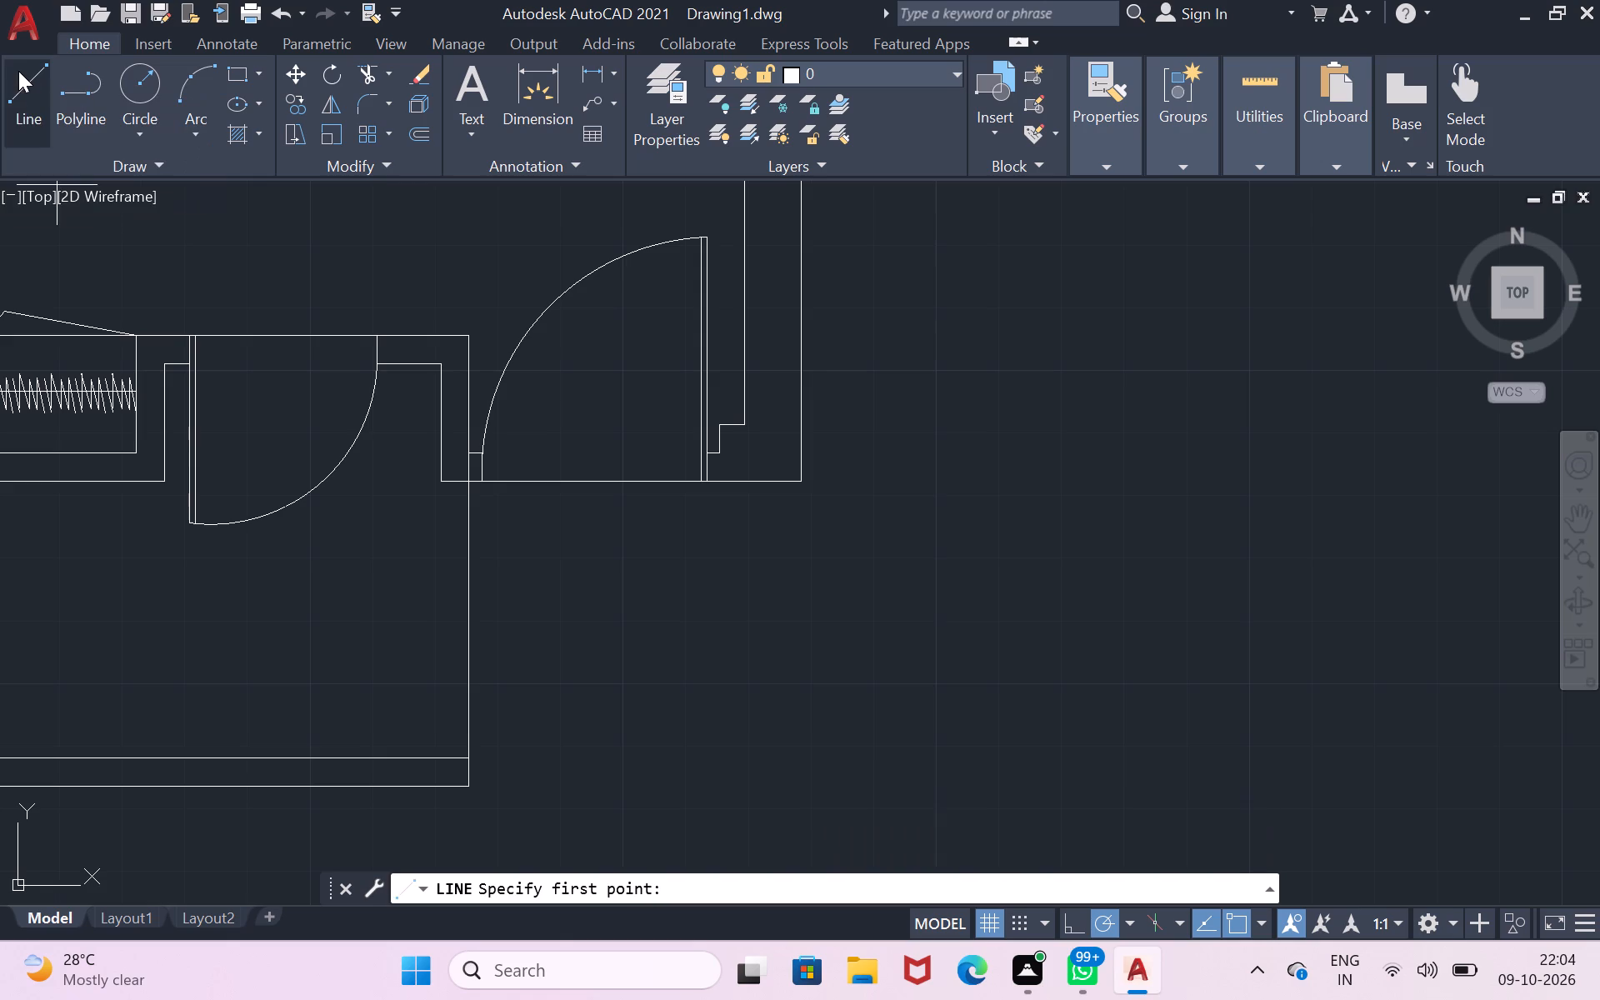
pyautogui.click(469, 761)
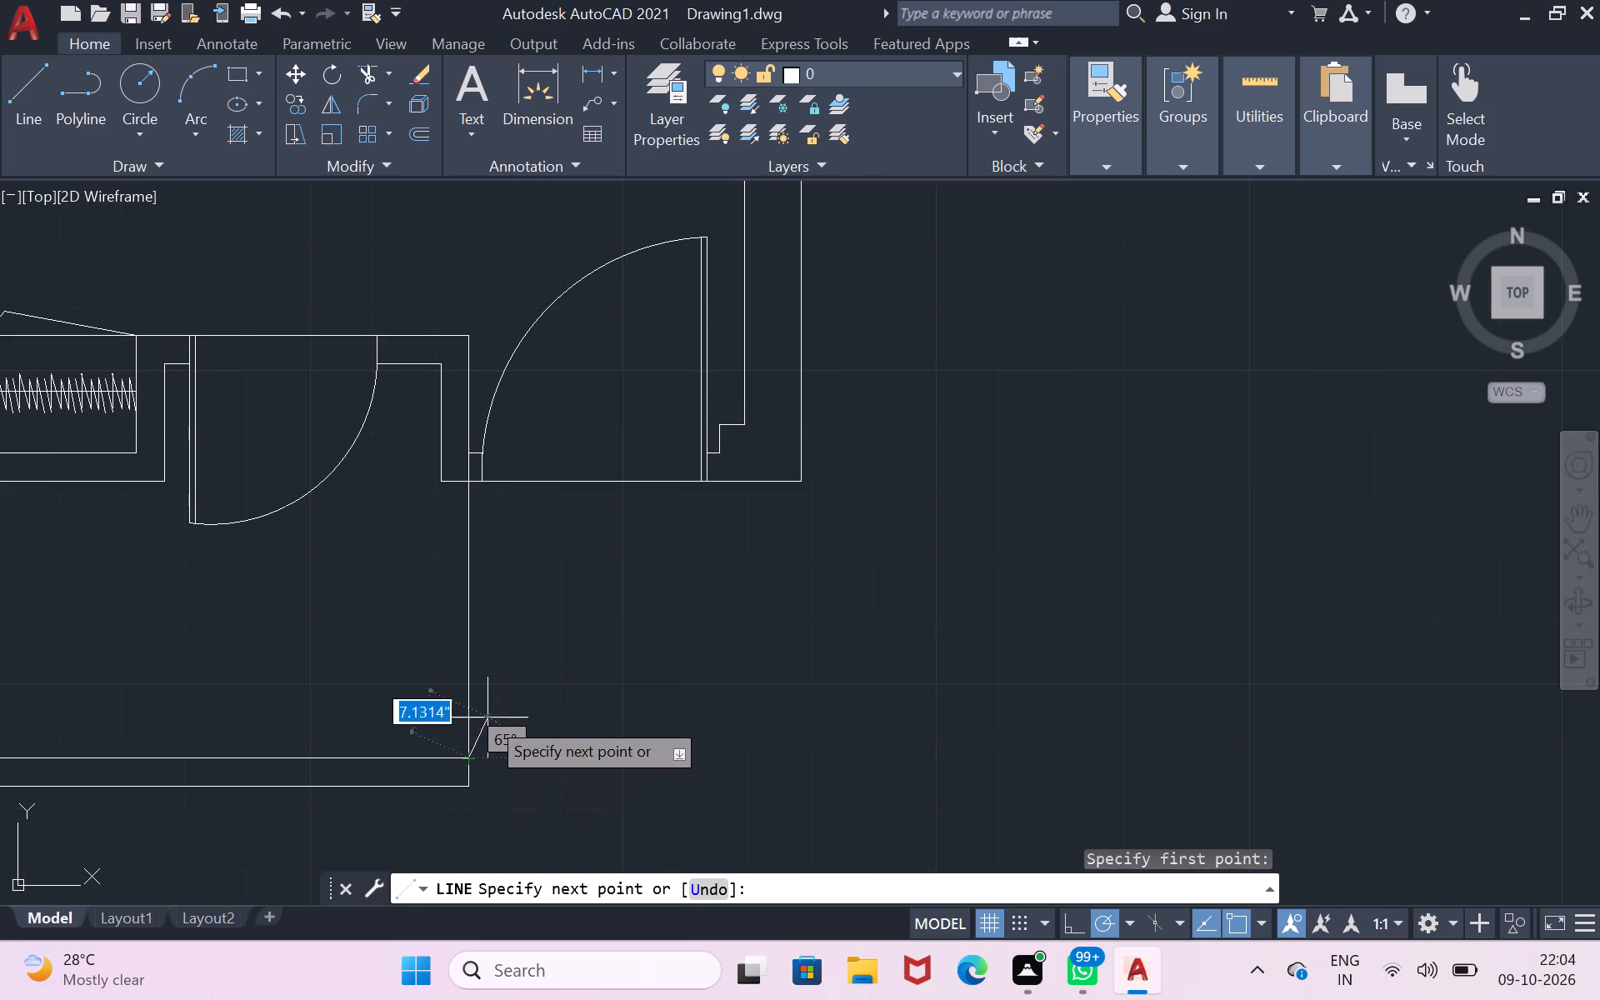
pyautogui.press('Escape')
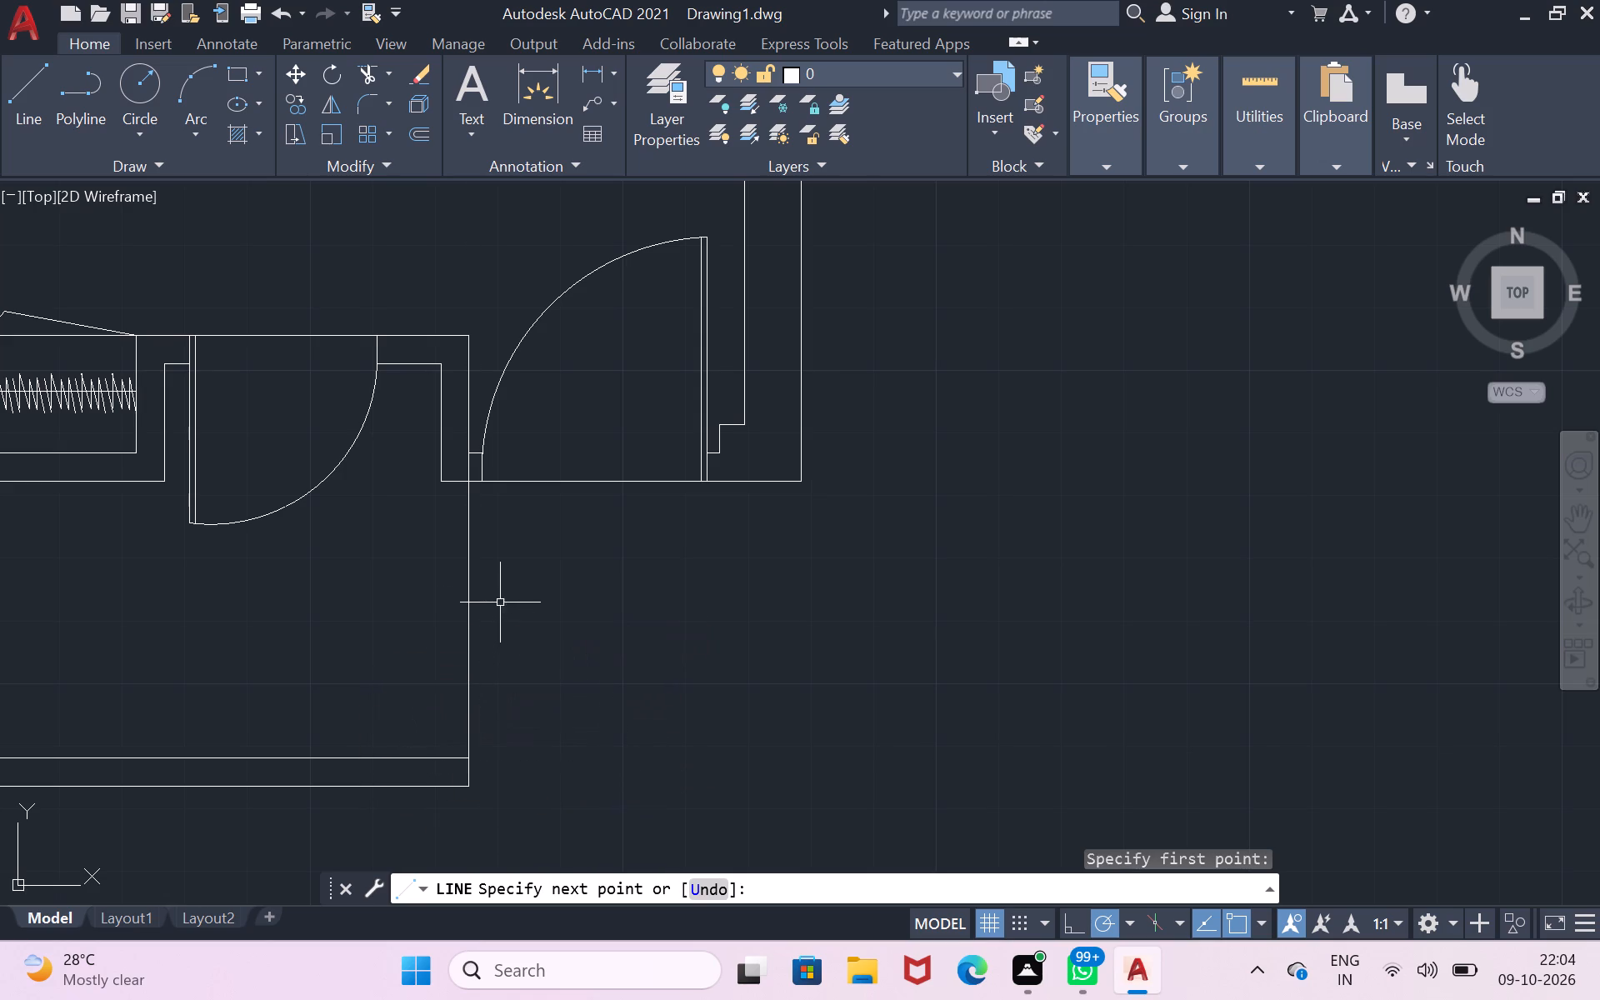
# Draw the inner east wall line from the bedroom wall's corner beside the inner door straight south to the outer south line.
pyautogui.click(30, 110)
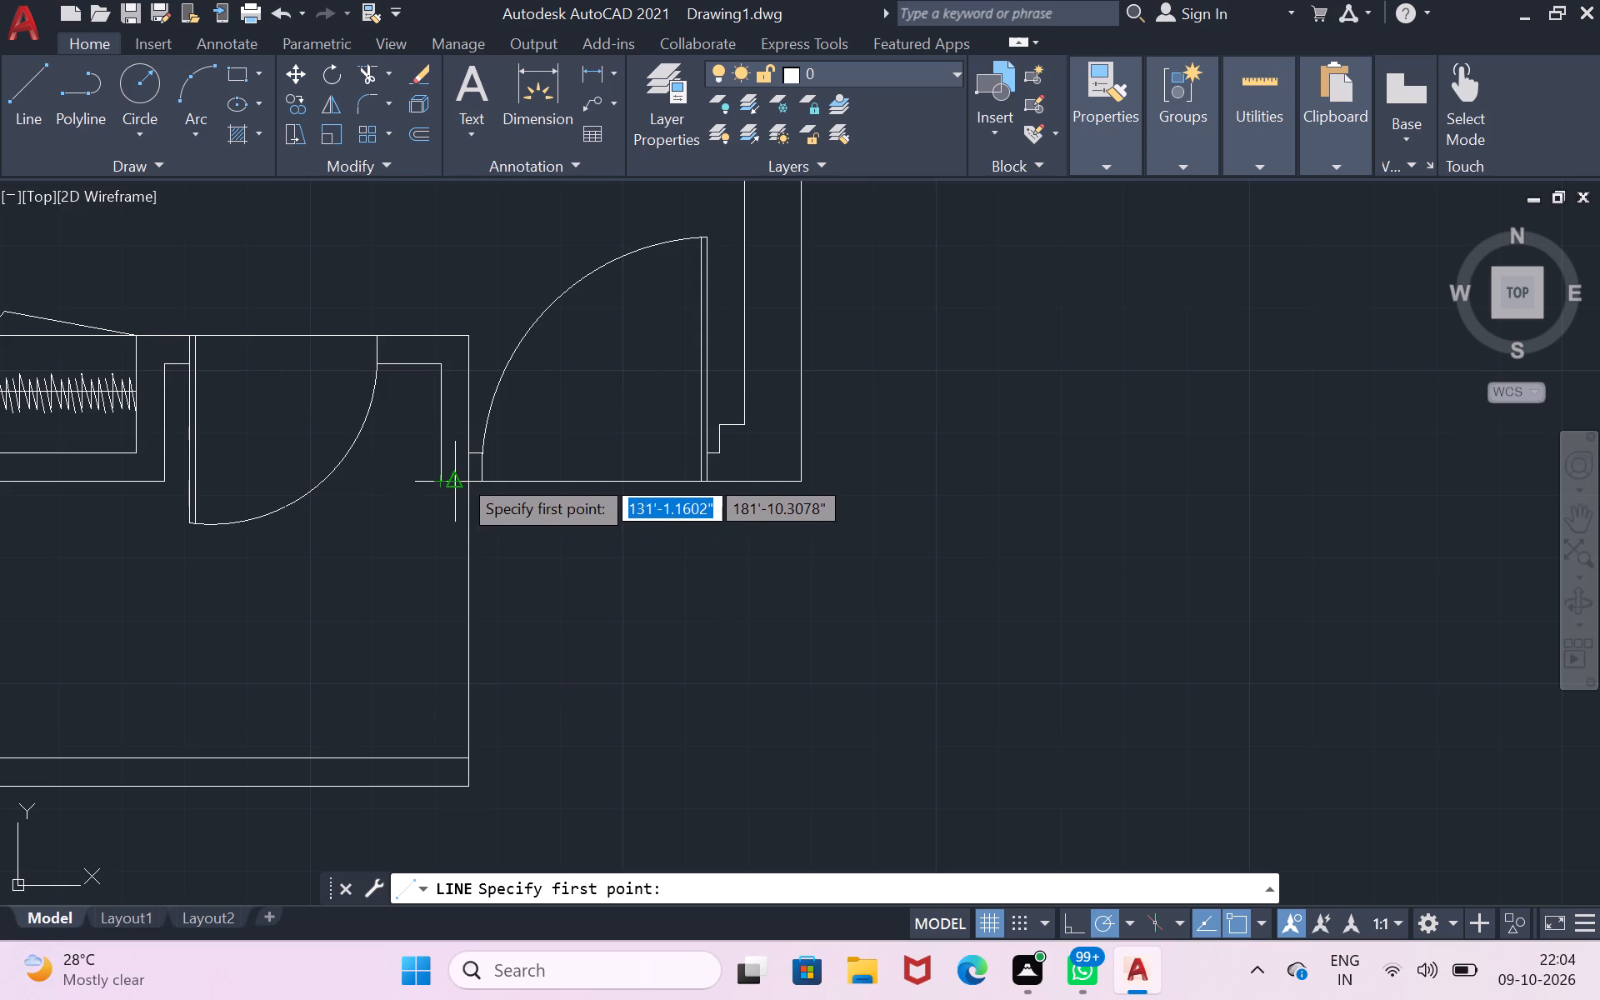
pyautogui.click(438, 480)
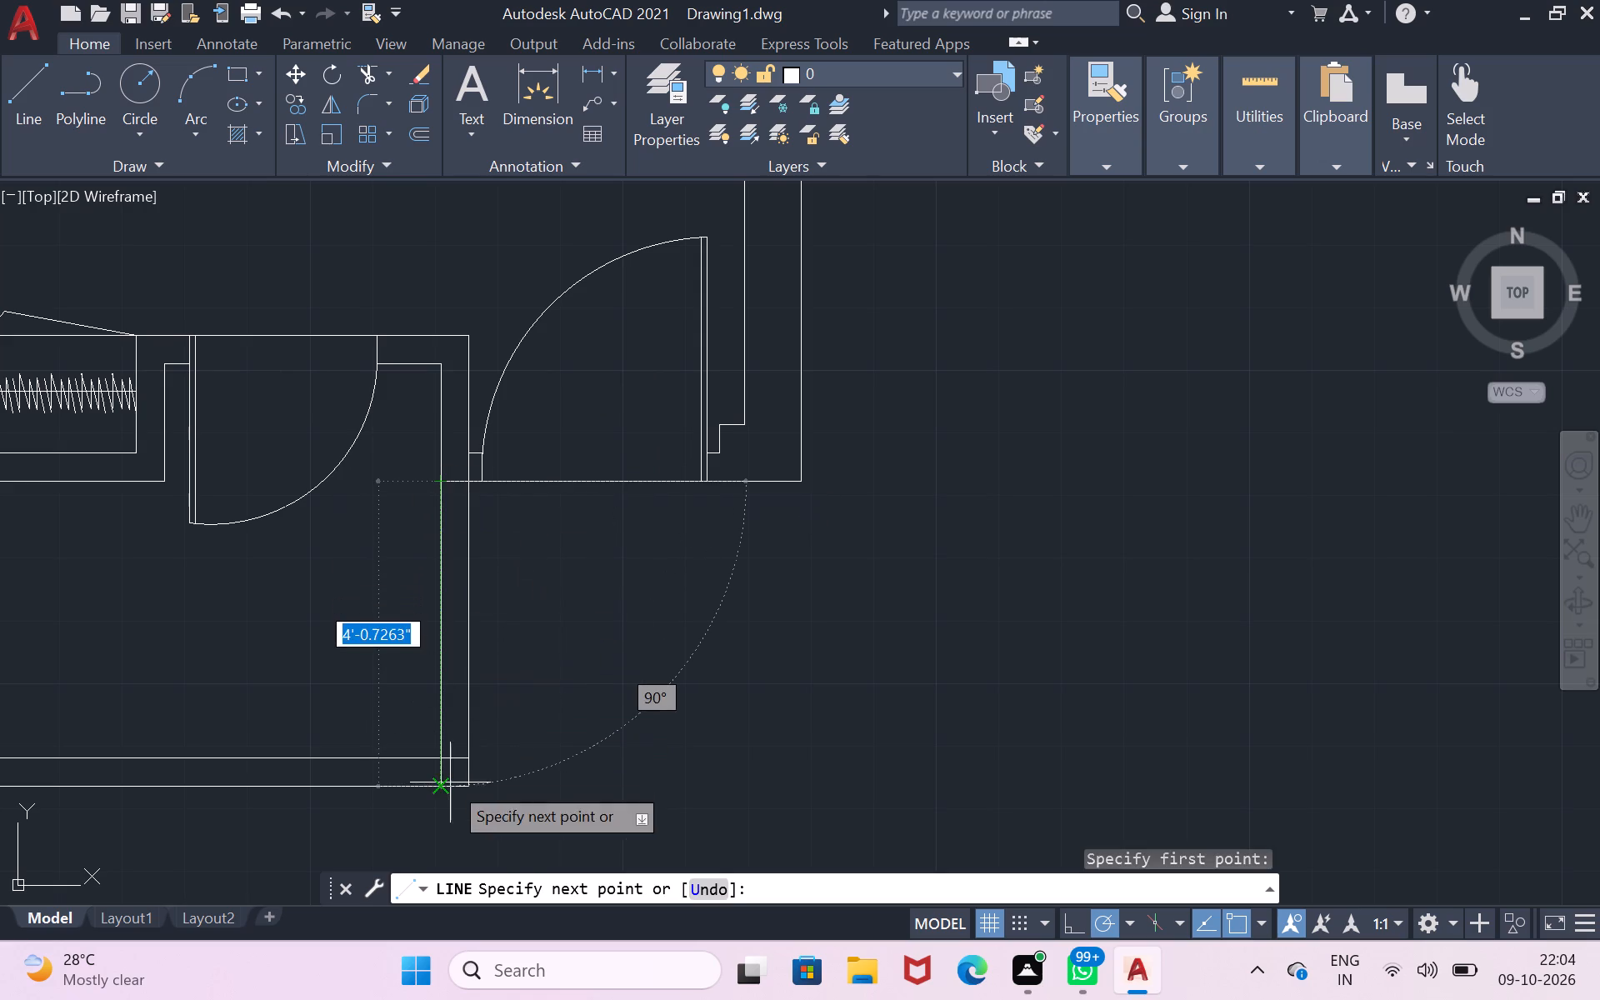
pyautogui.click(450, 788)
pyautogui.press('Return')
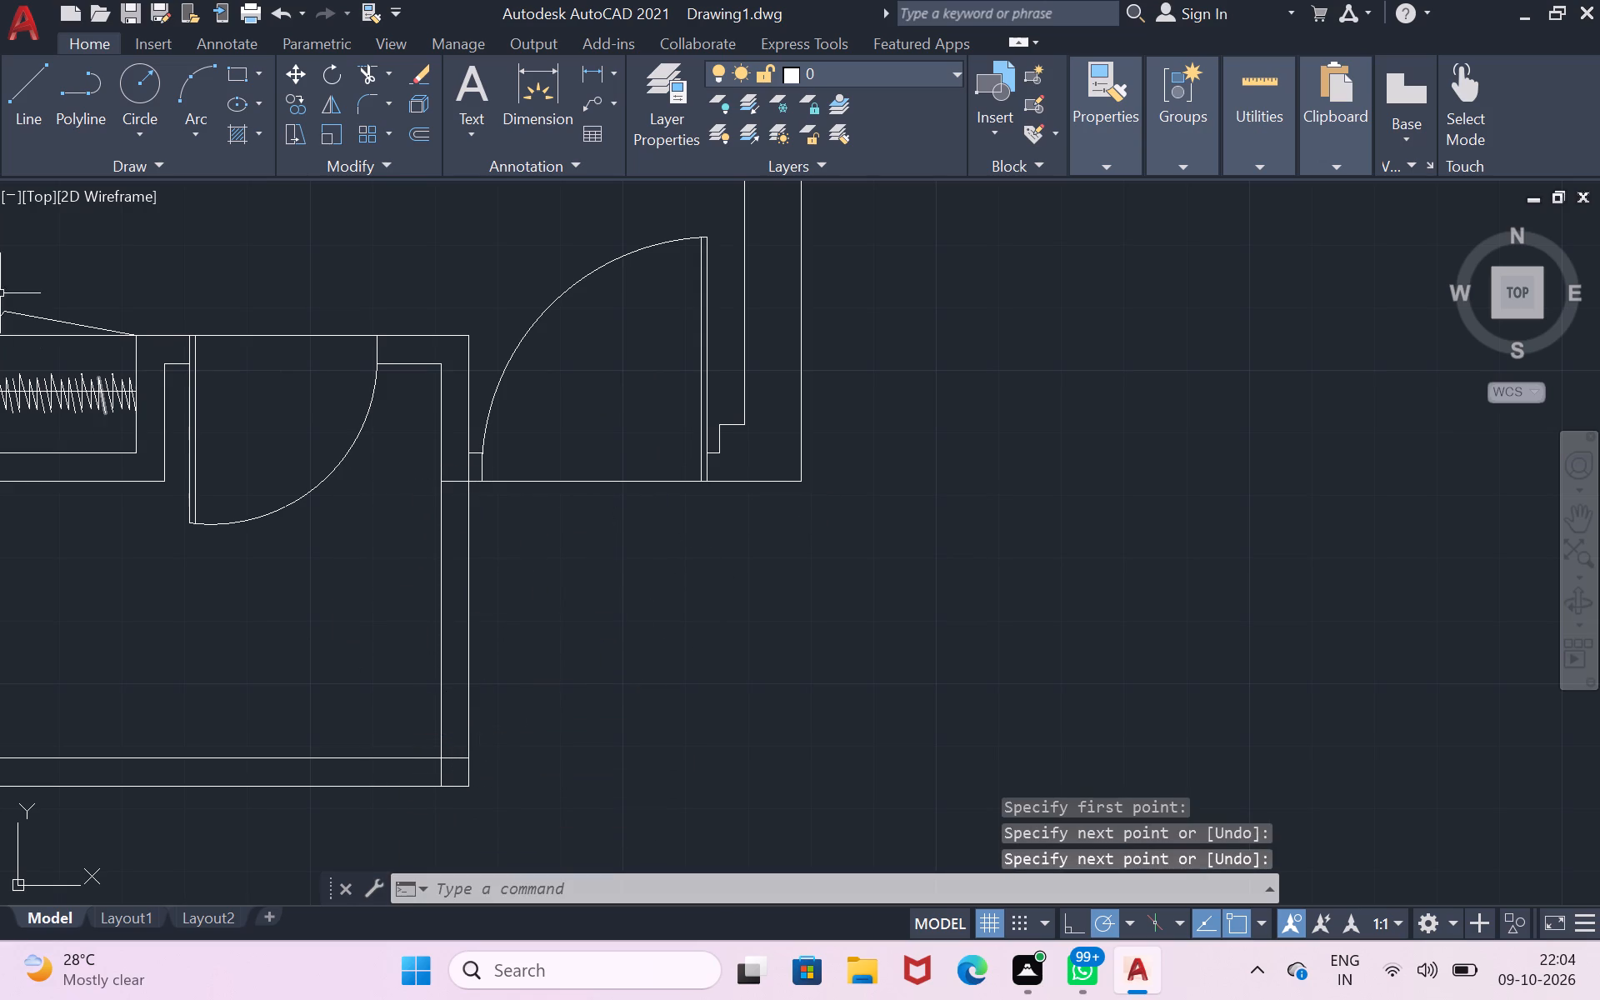
# Trim the part of the inner east wall line that runs through the south wall.
pyautogui.click(357, 81)
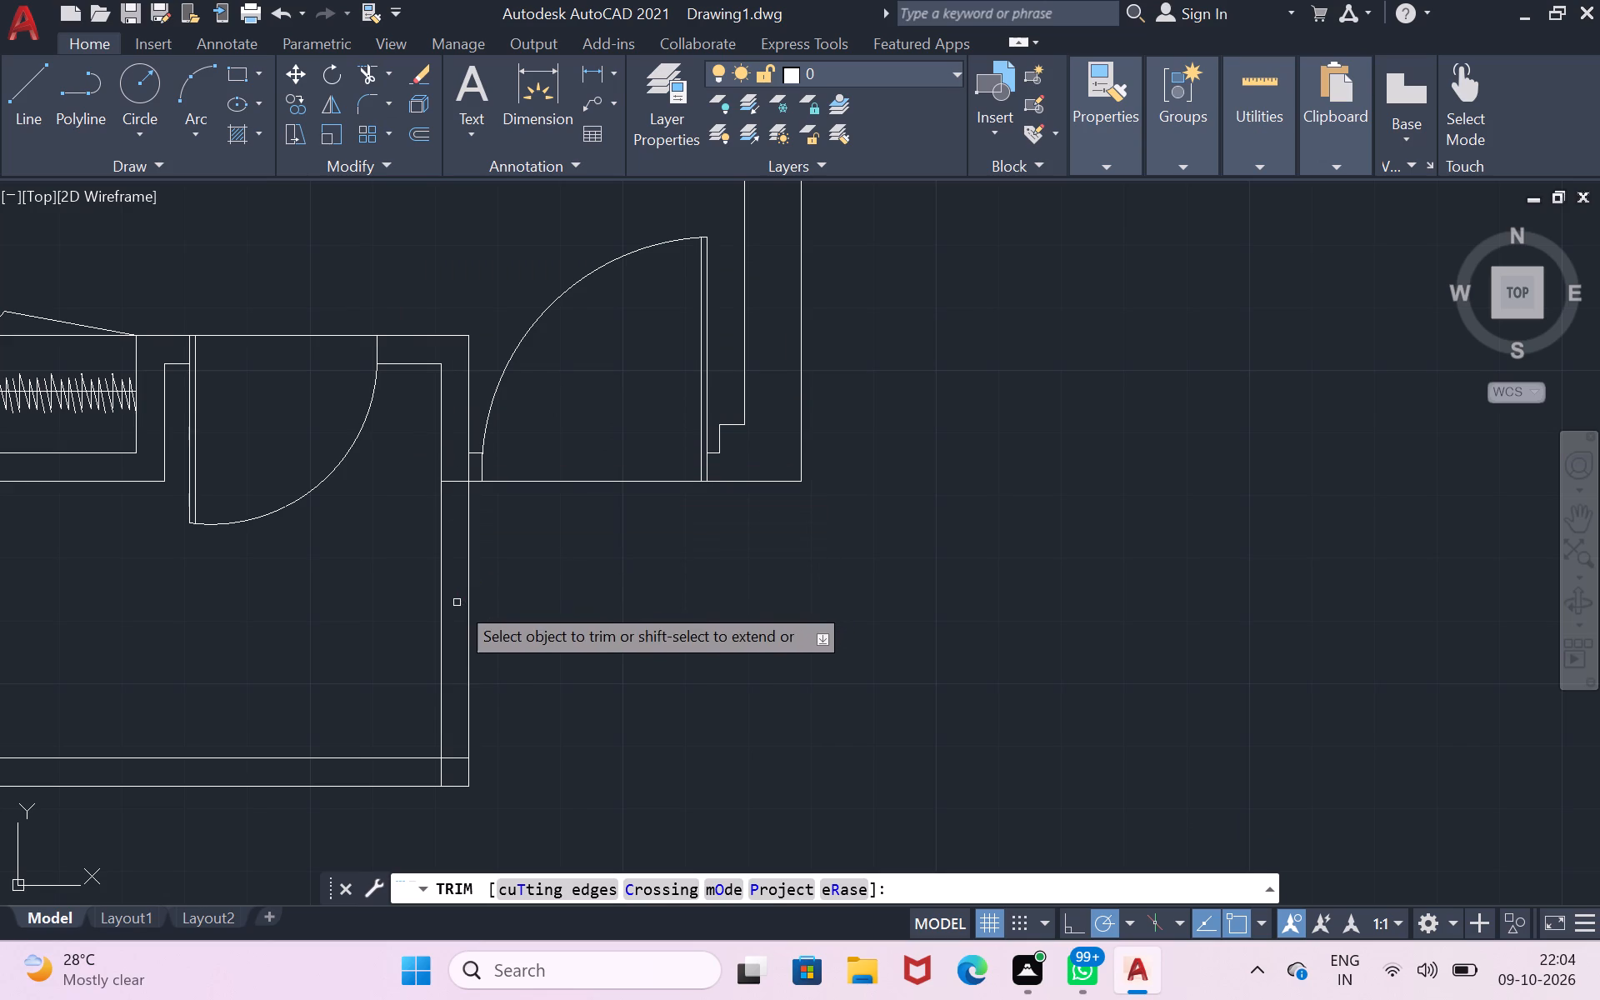
pyautogui.click(442, 778)
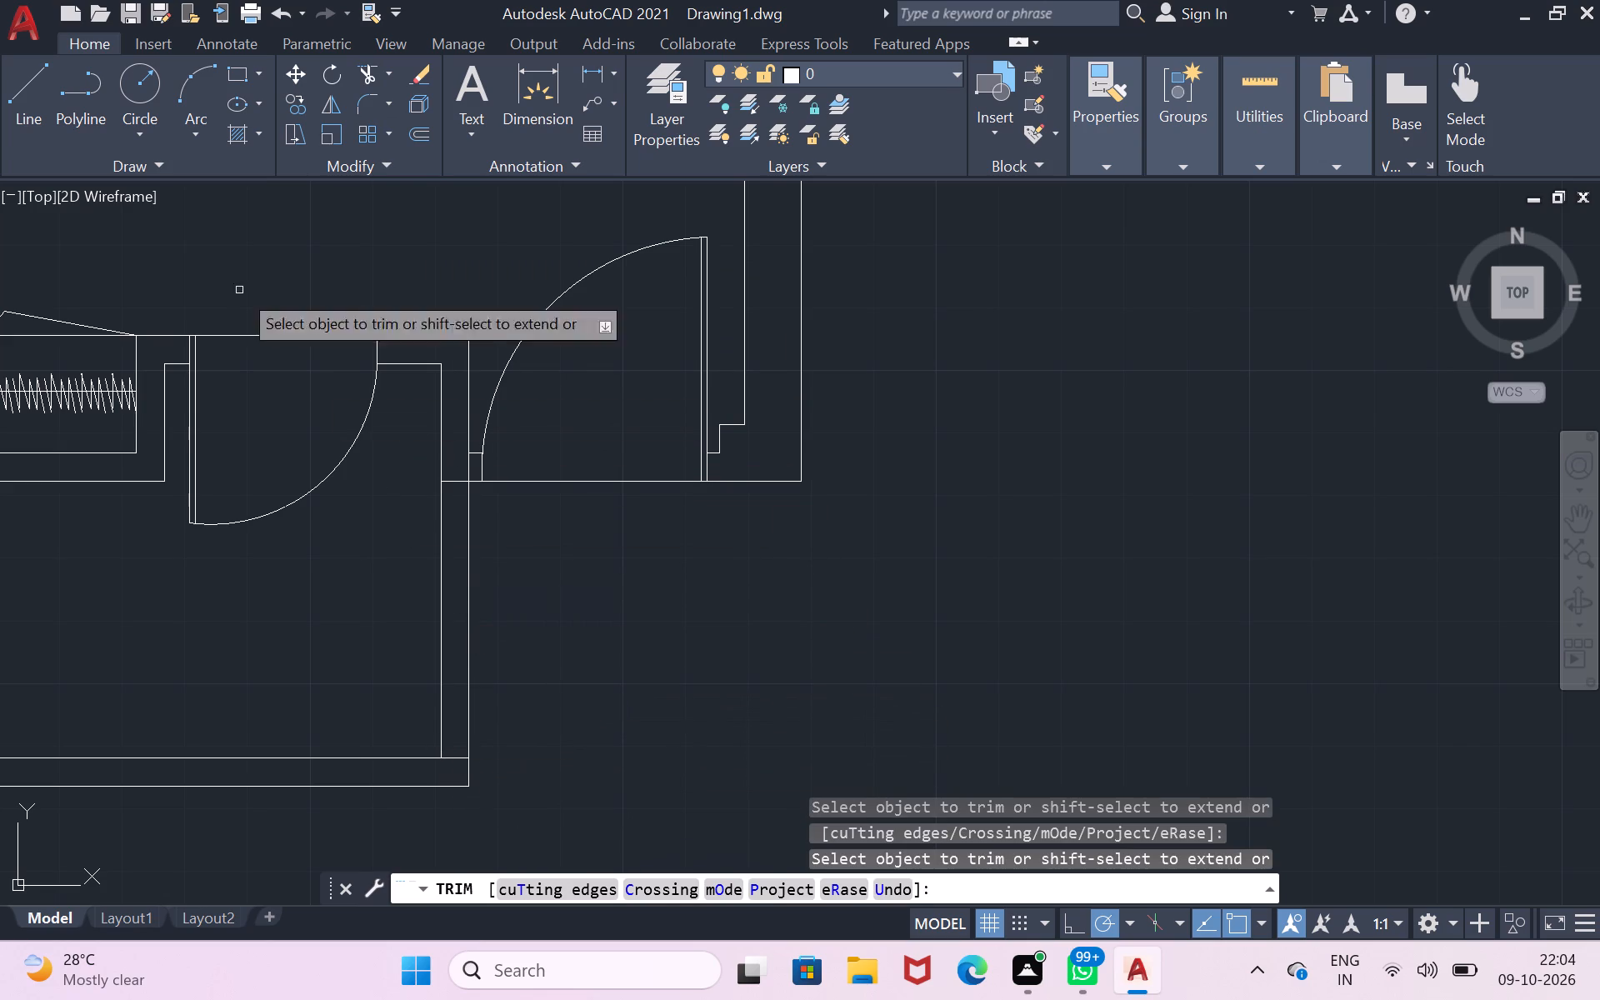
# Draw a jamb line across the east wall, 4" north of the south wall's inner face.
pyautogui.click(35, 98)
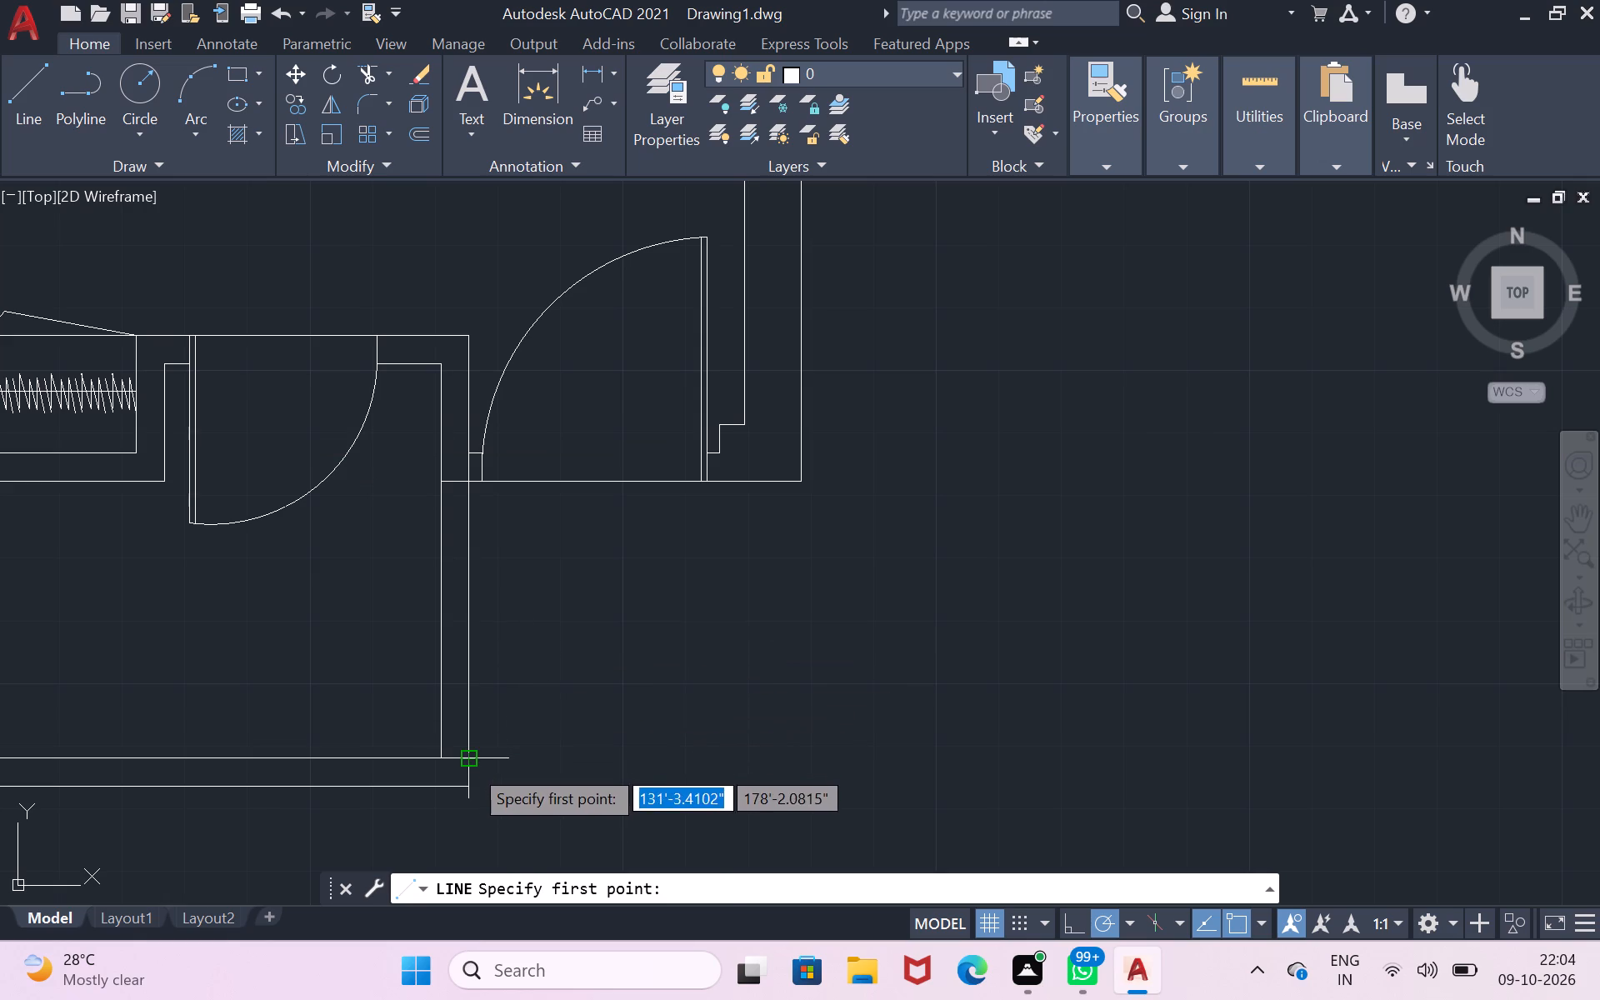
pyautogui.click(470, 765)
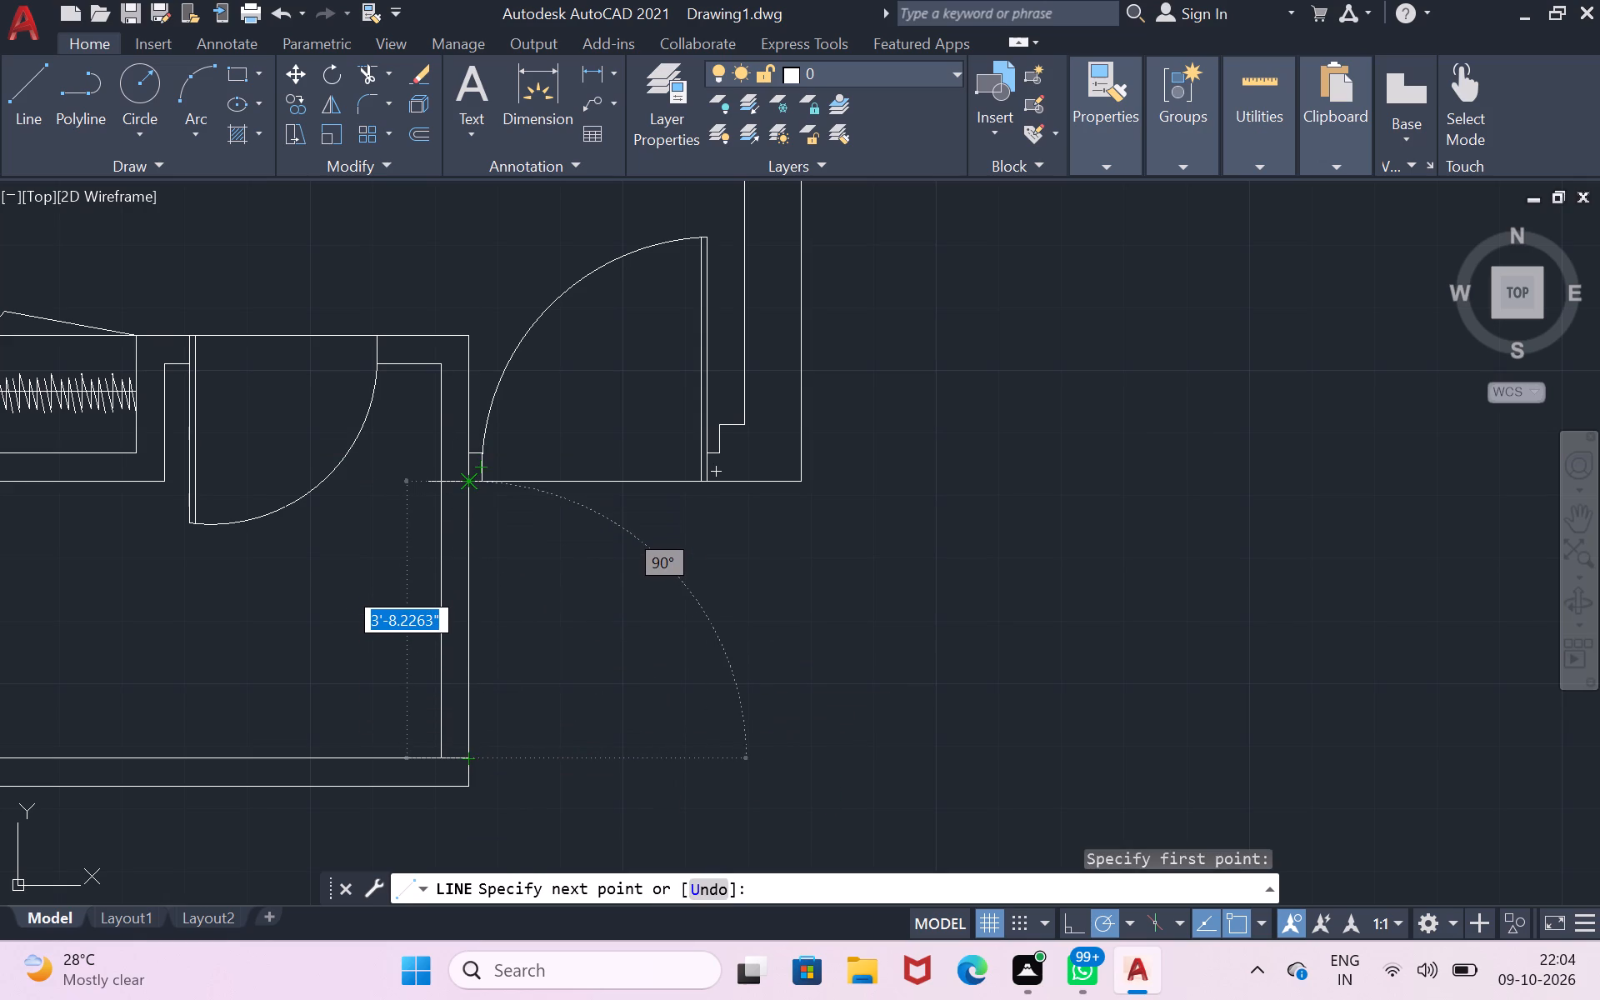
pyautogui.press('4')
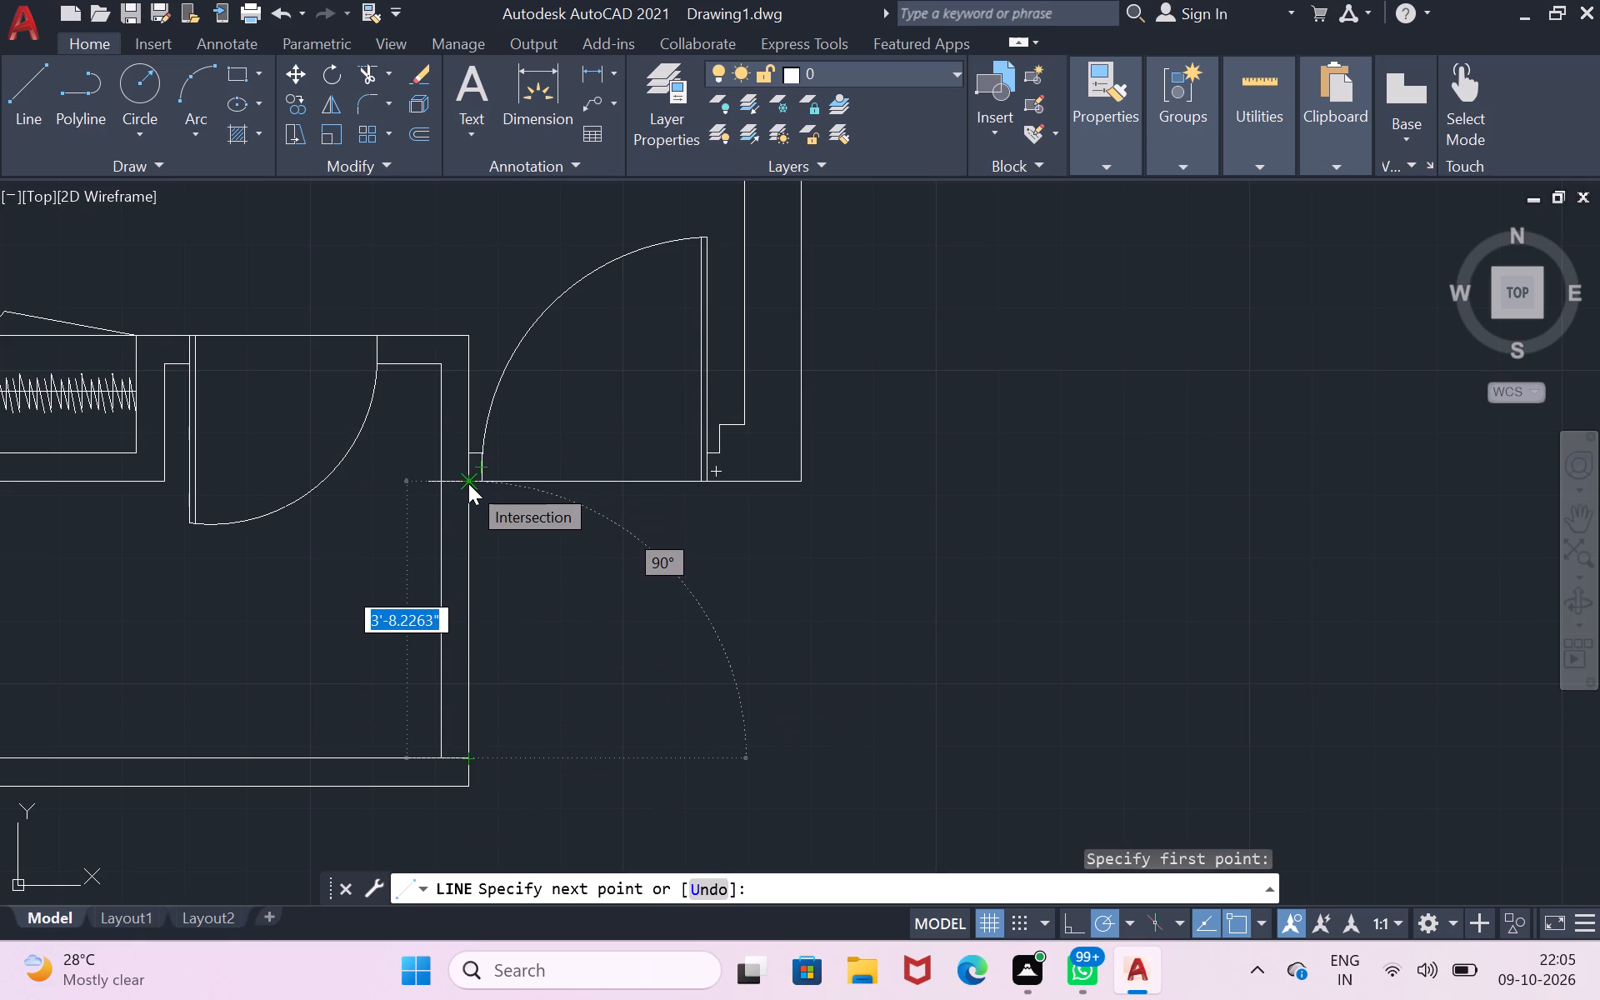
pyautogui.hotkey('shift', '"')
pyautogui.press('Return')
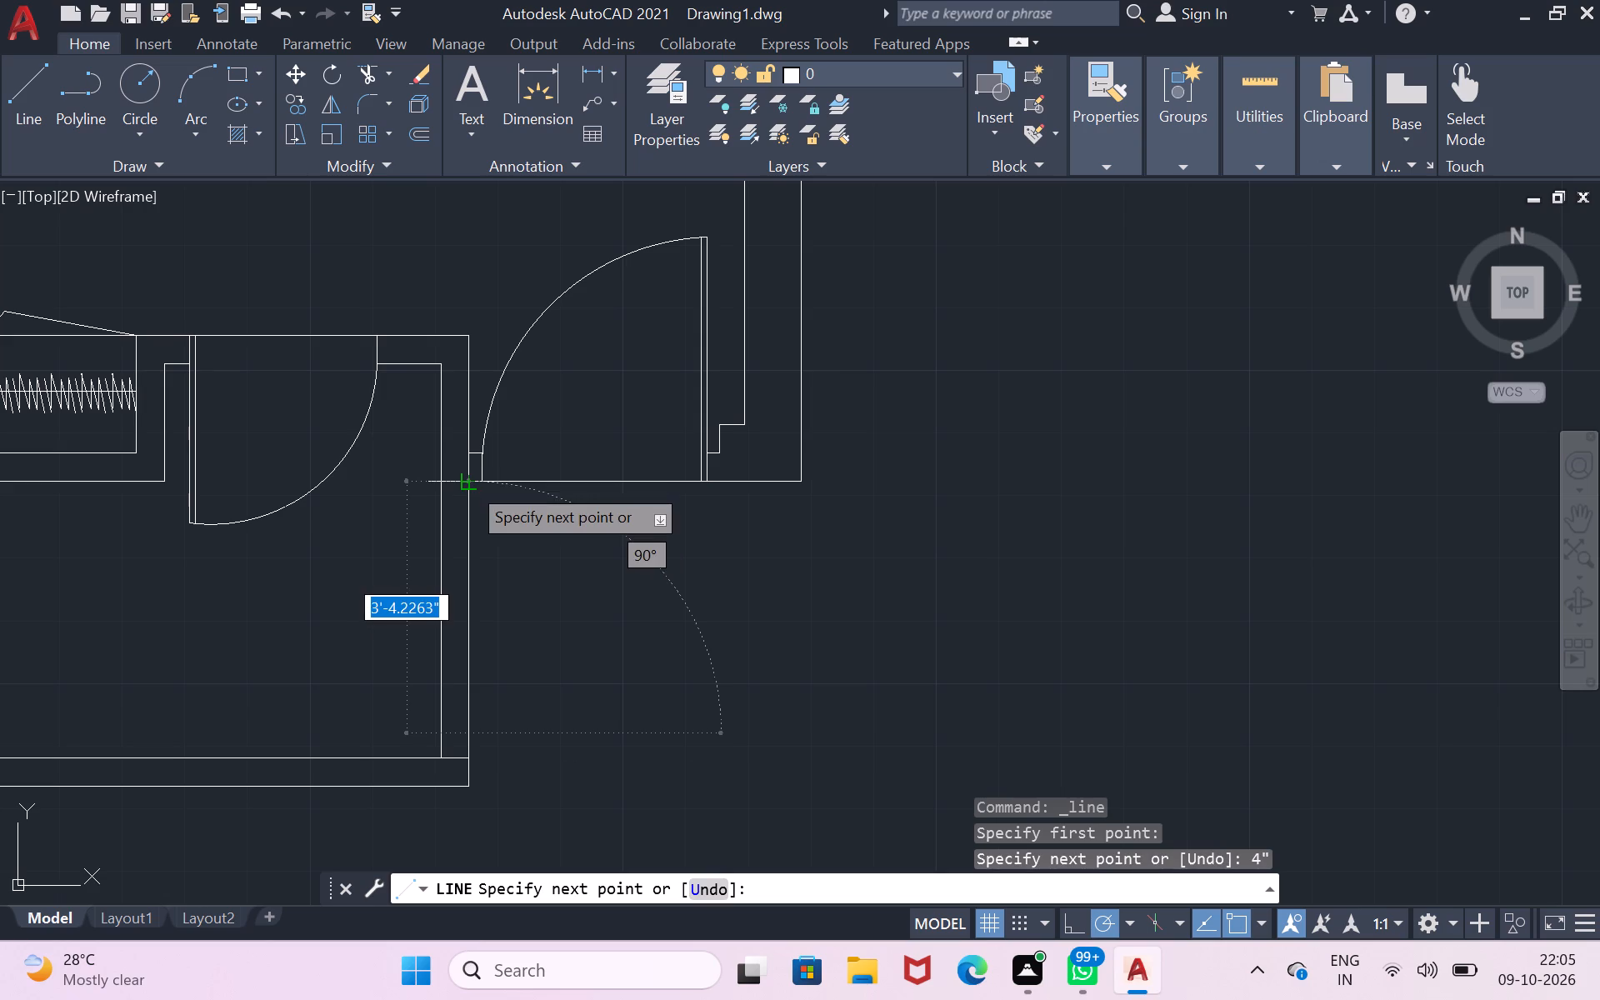
pyautogui.click(442, 735)
pyautogui.press('Return')
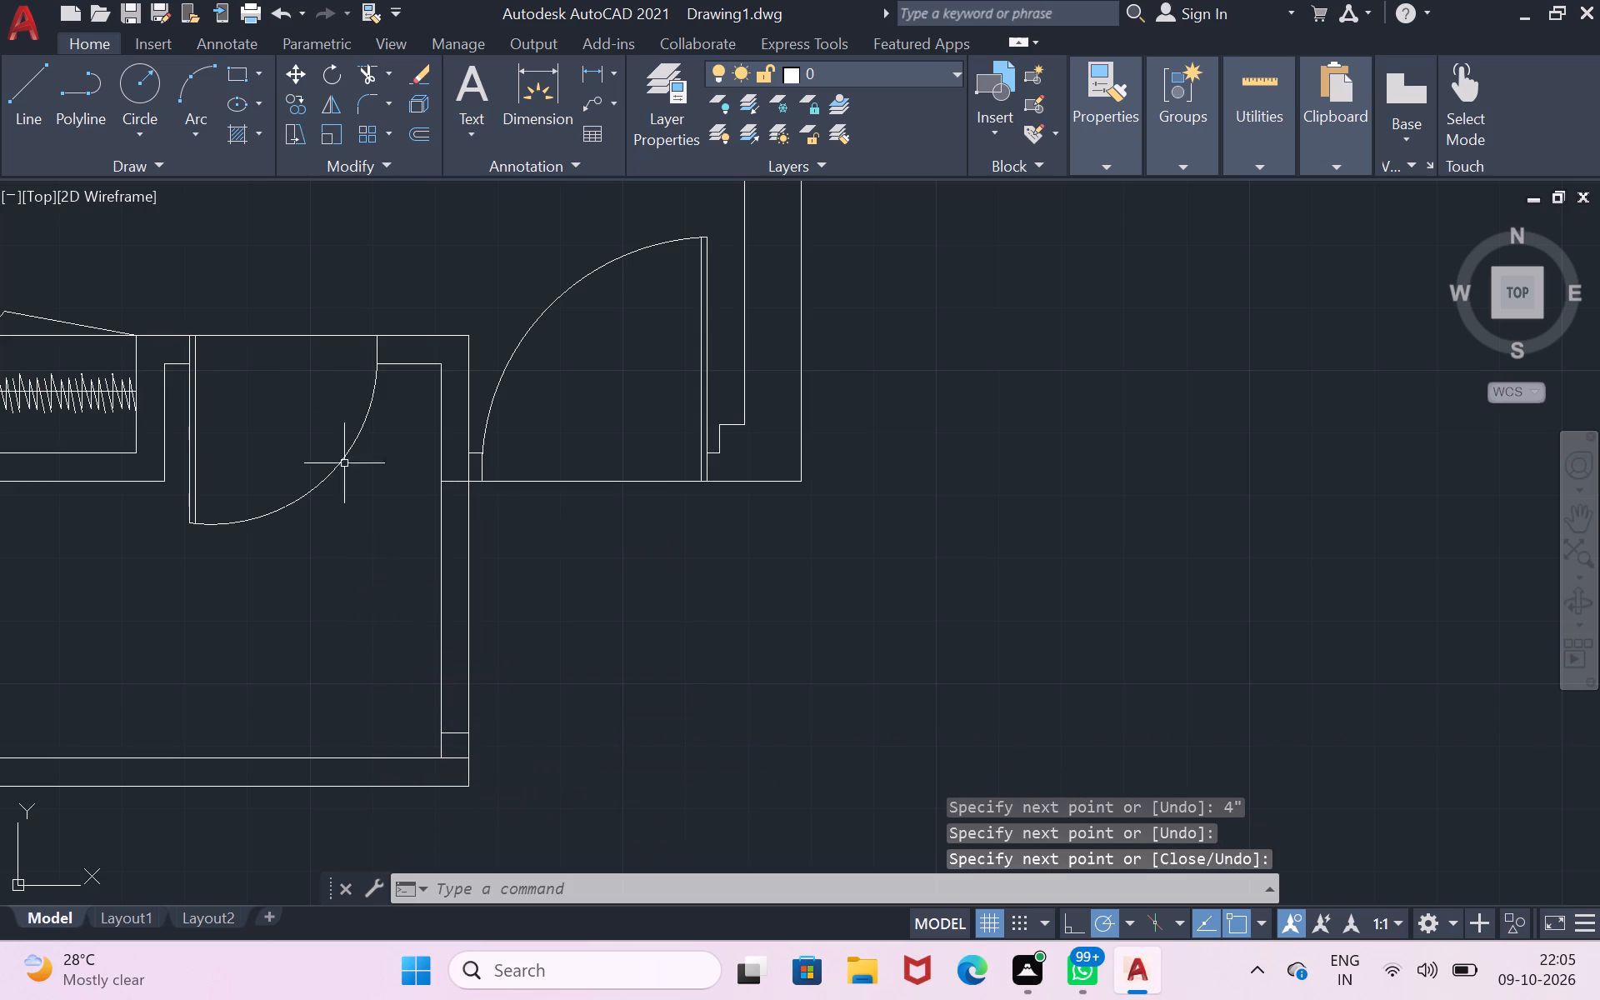
# Trim the inner south wall line and the bedroom's south wall line where each crosses the east wall.
pyautogui.click(369, 65)
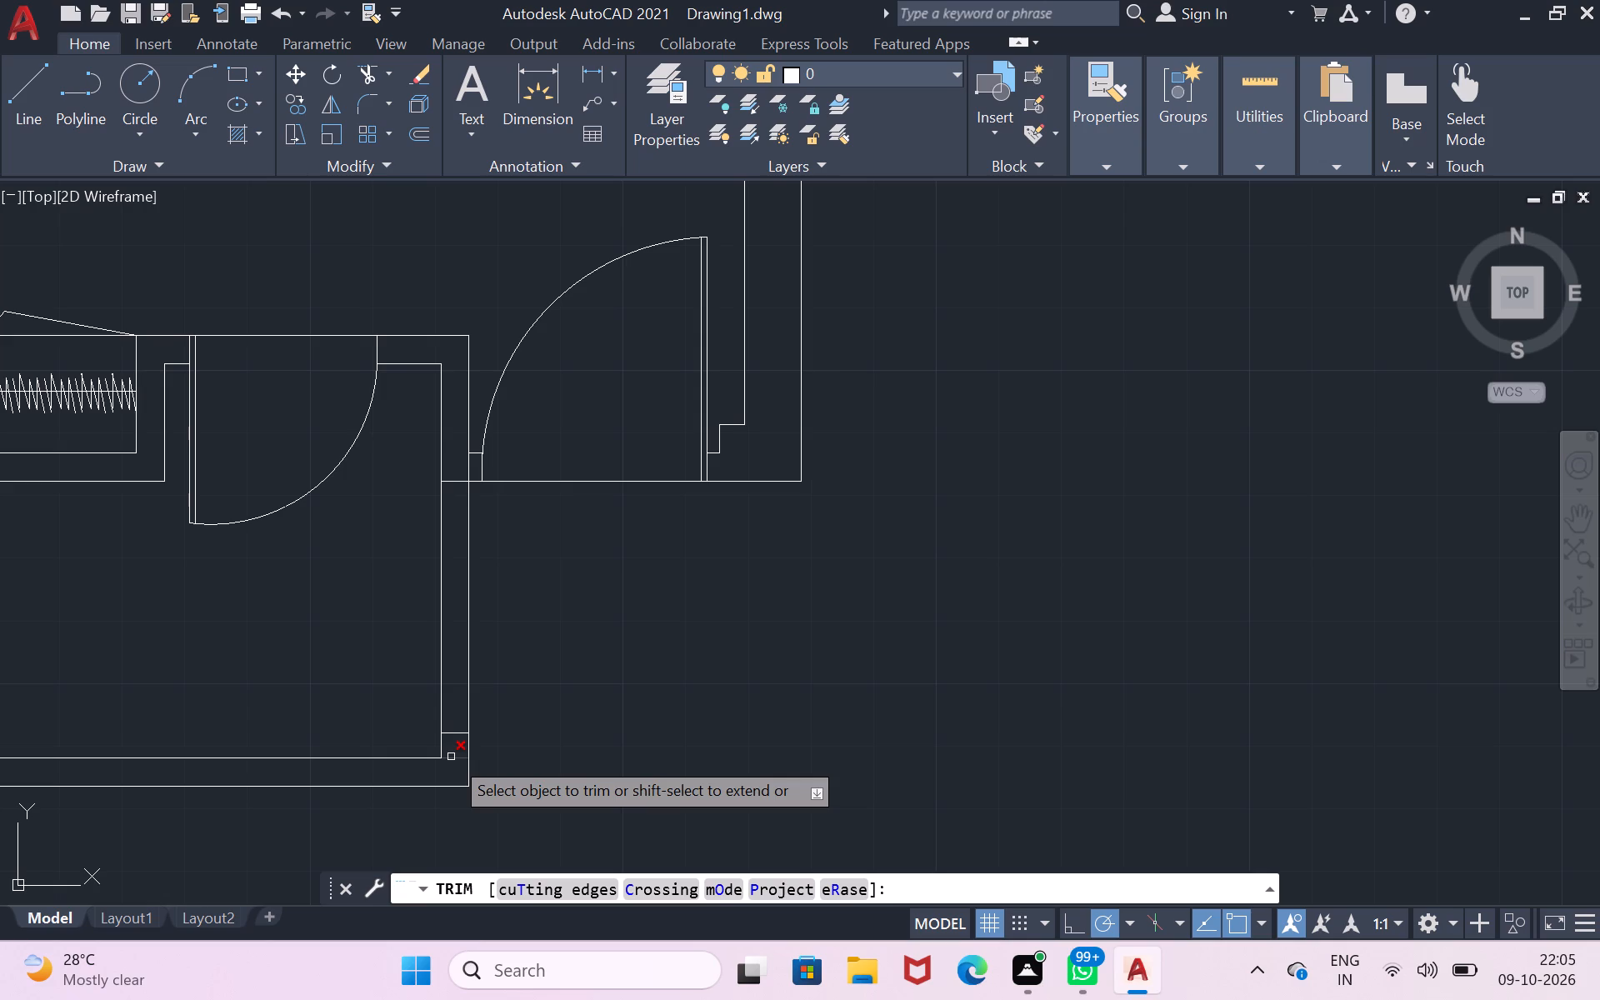
pyautogui.click(451, 757)
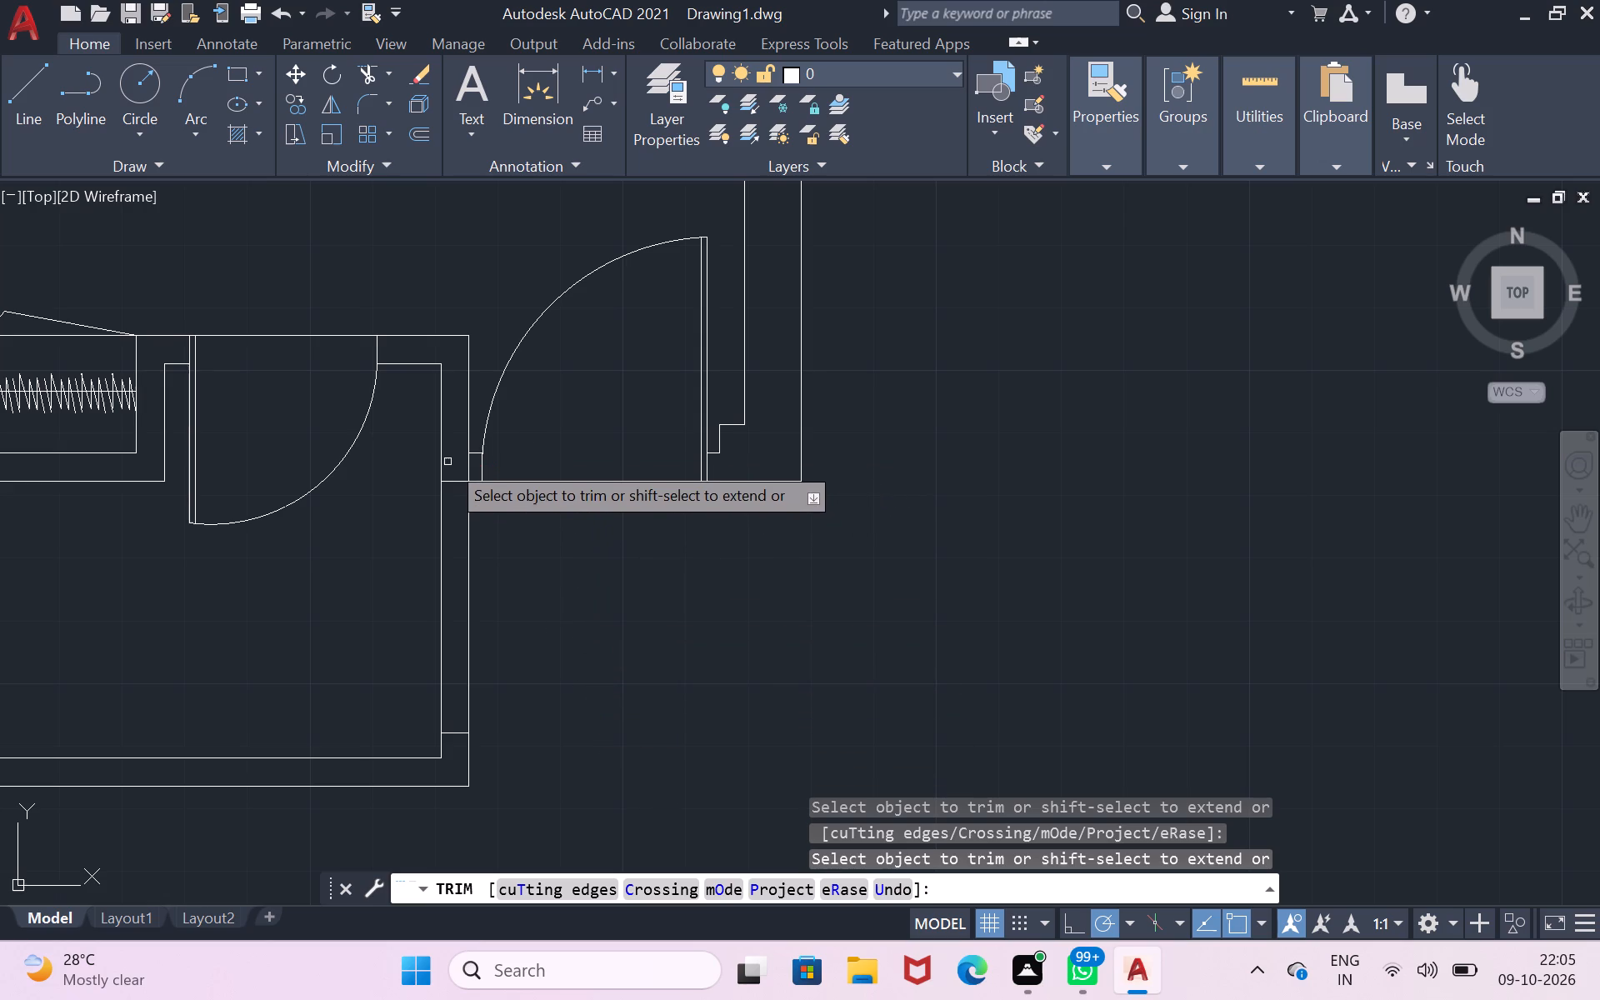
pyautogui.click(458, 482)
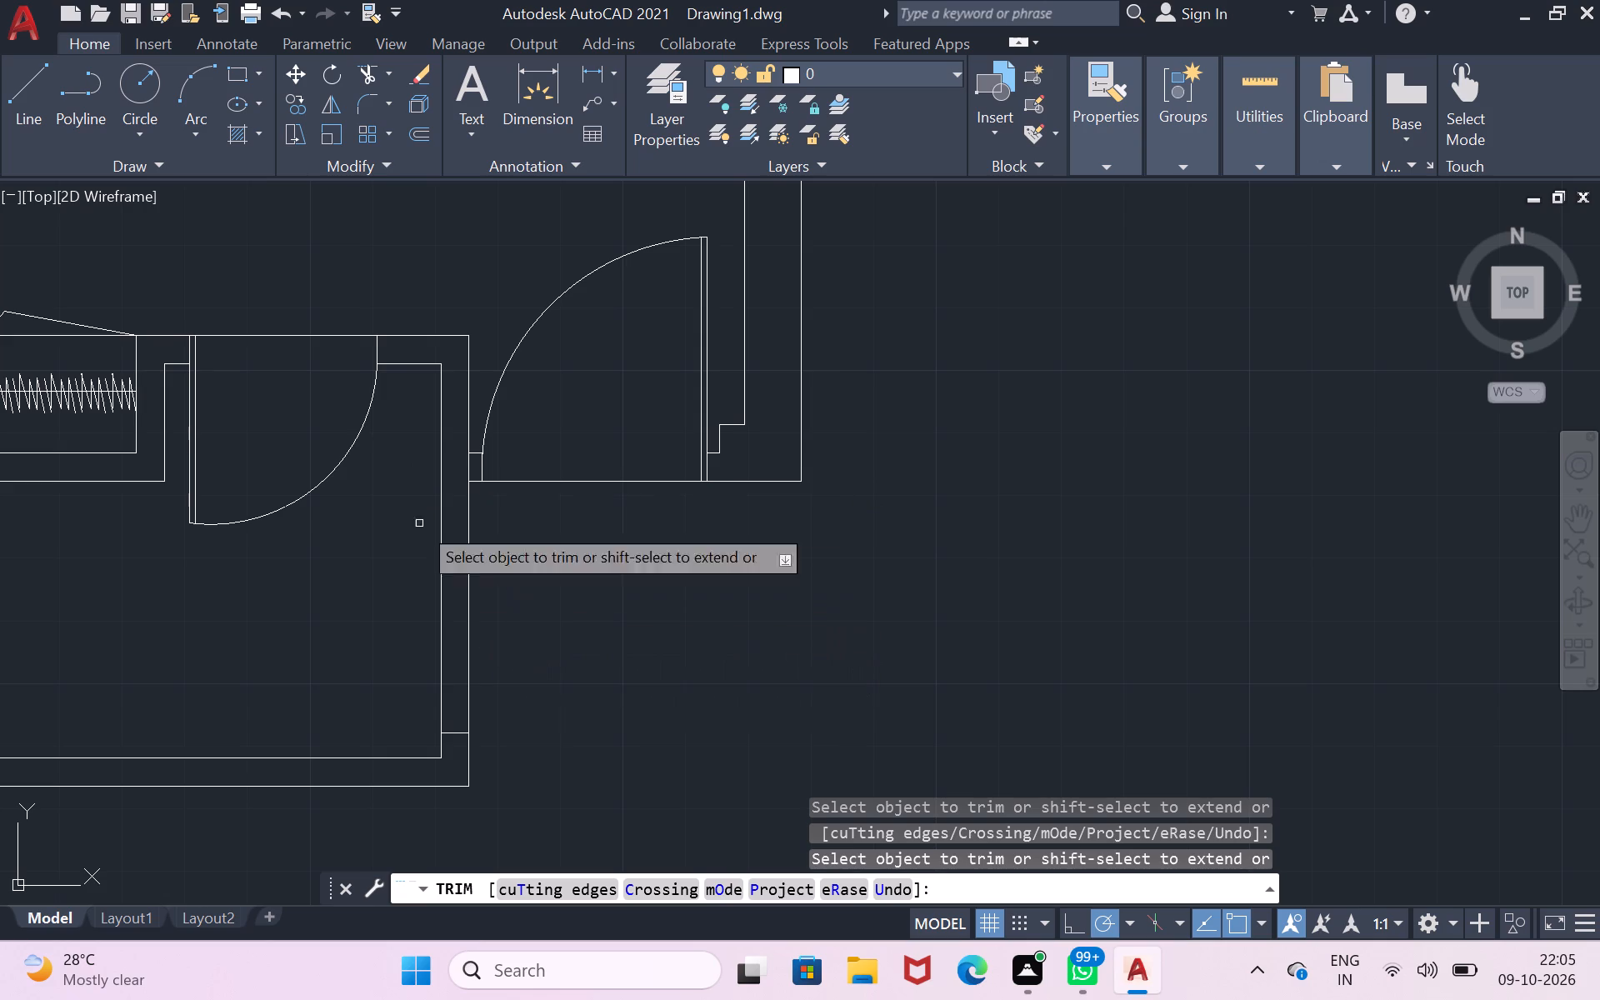
# Mark a 2'5" opening in the east wall by drawing north from the jamb line's outer end and across the wall to its inner face.
pyautogui.click(21, 124)
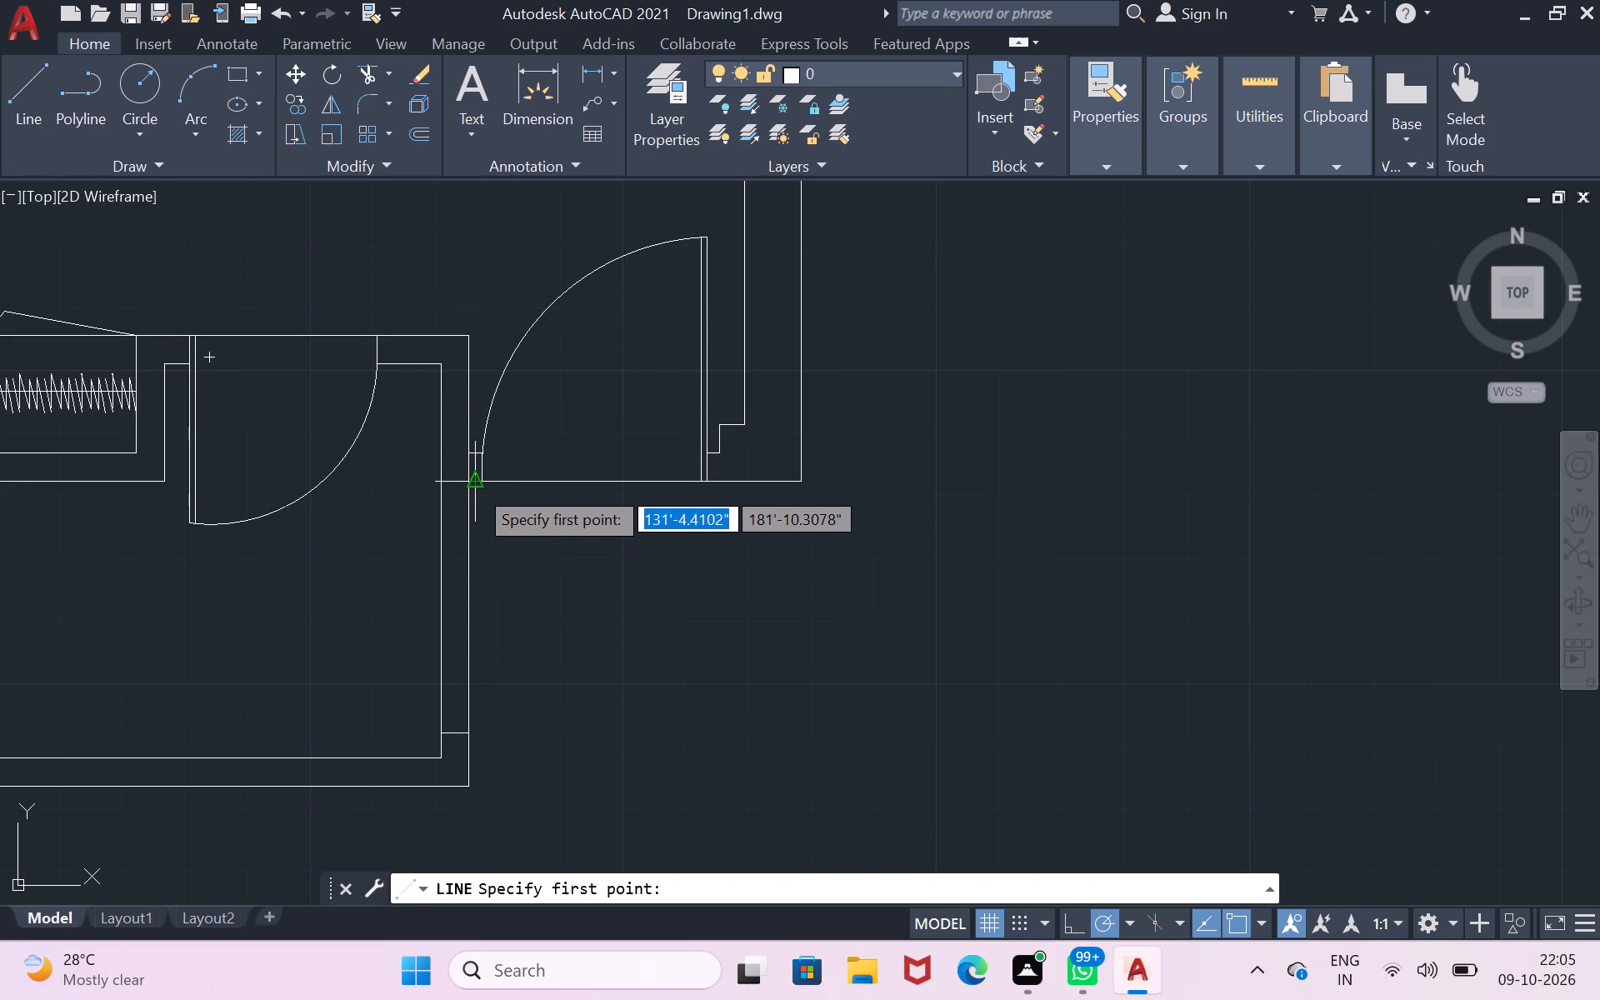
pyautogui.click(472, 731)
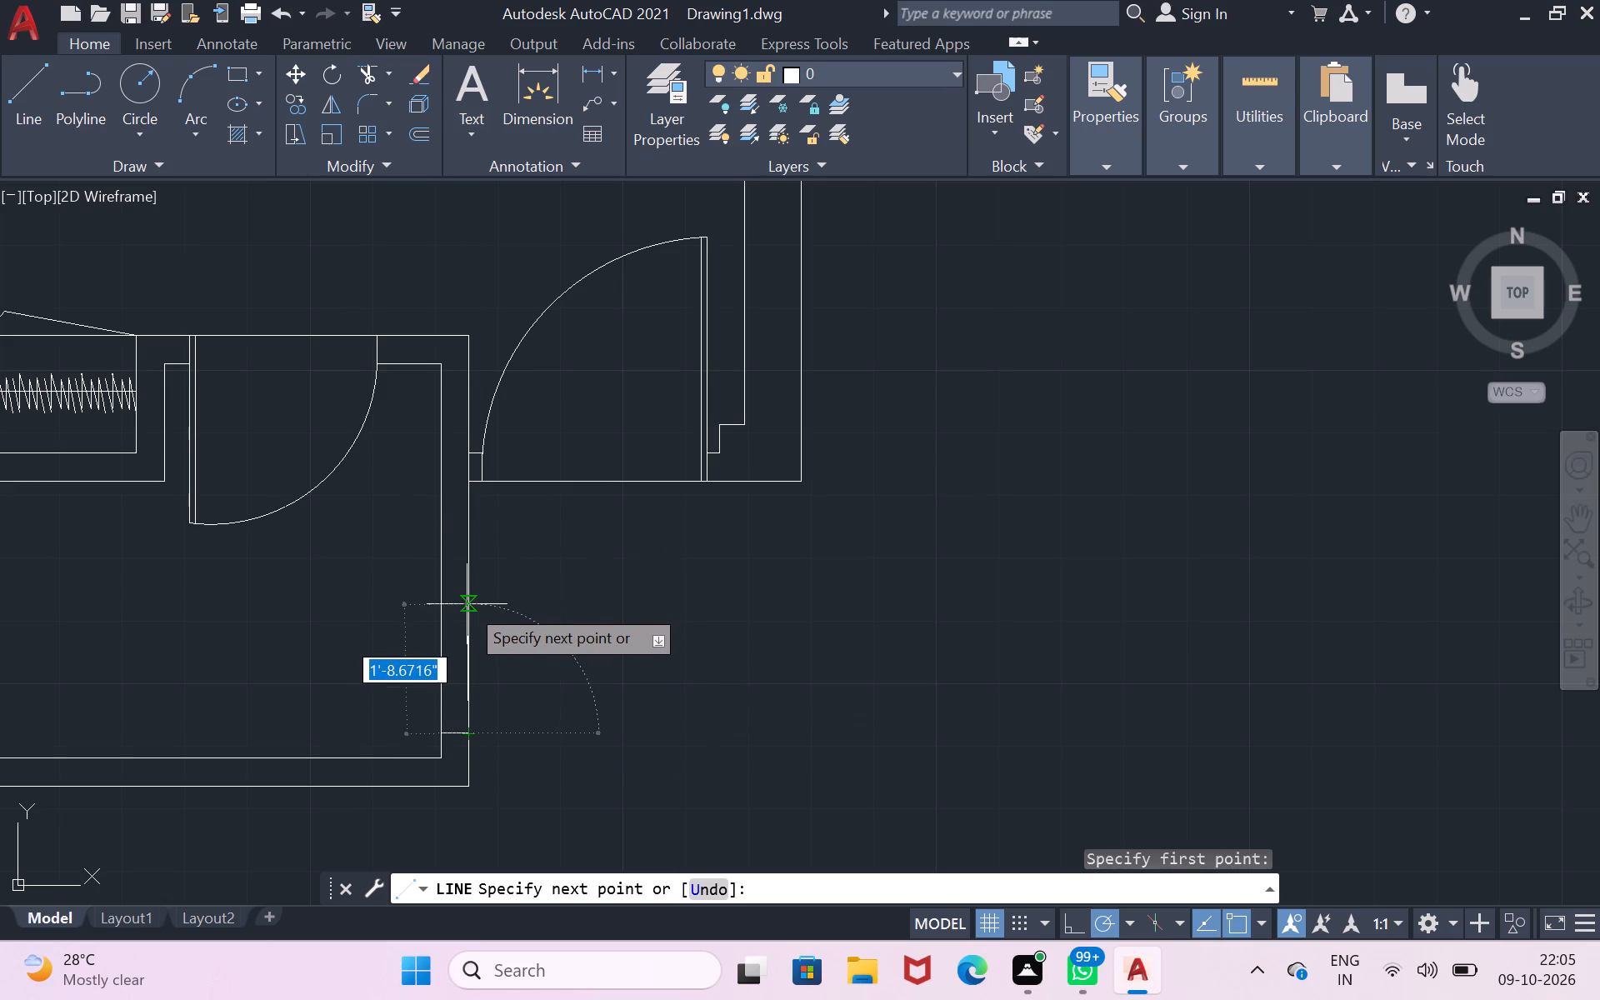
pyautogui.press('2')
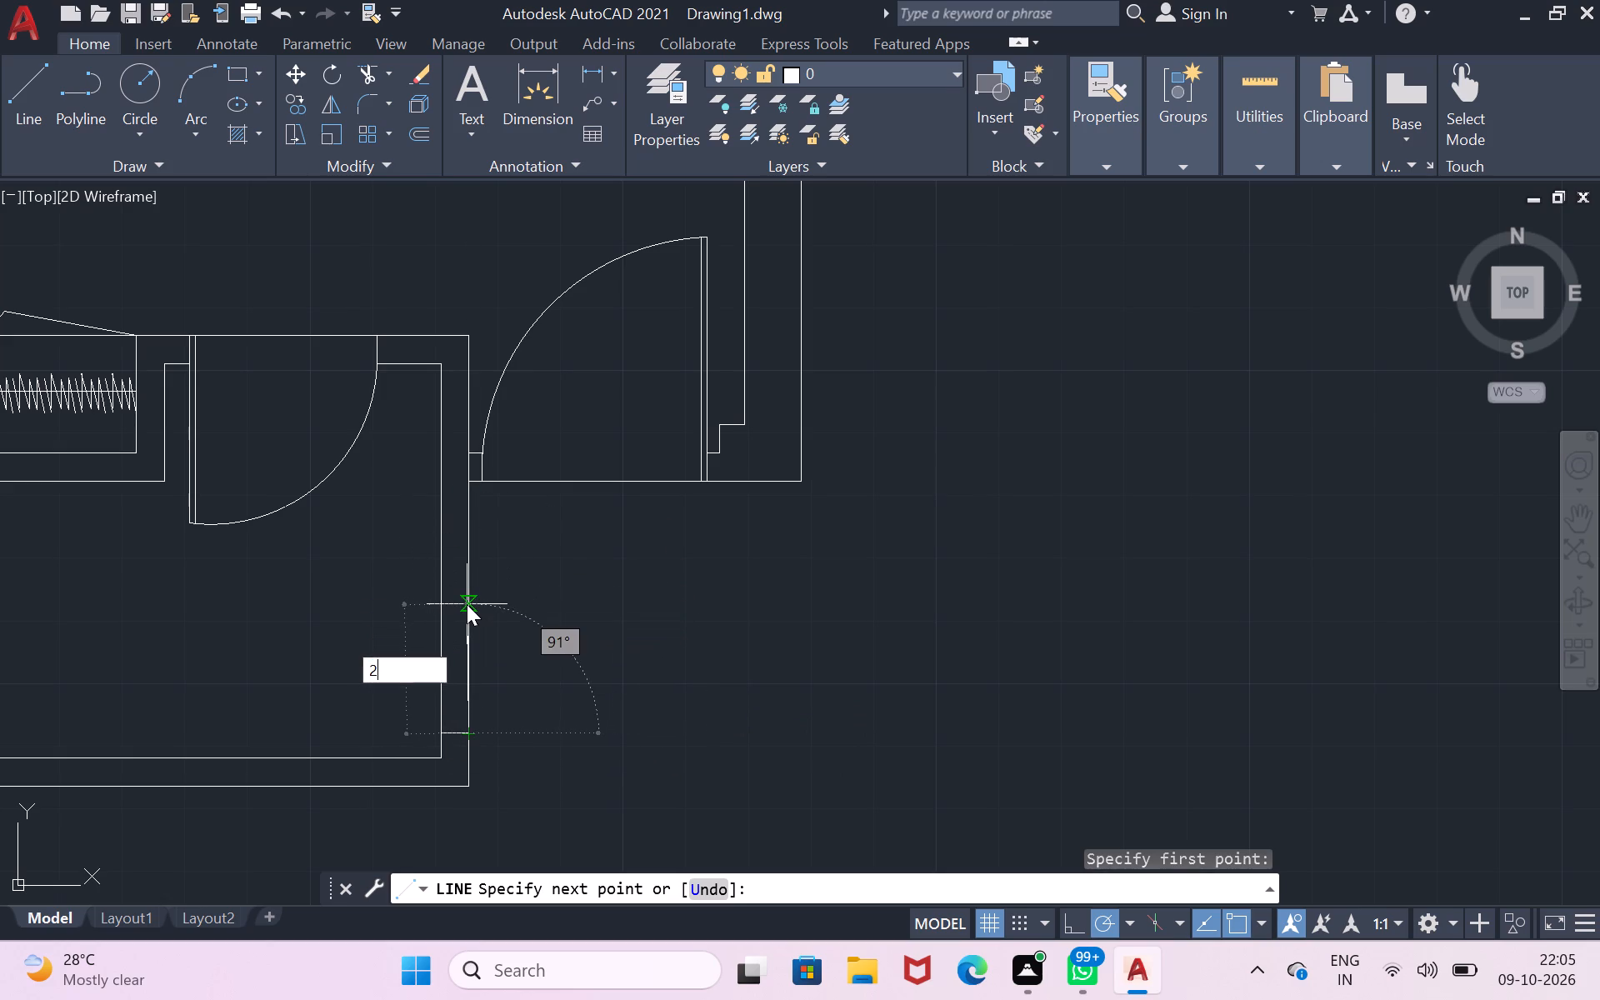
pyautogui.press("'")
pyautogui.press('6')
pyautogui.hotkey('shift', '"')
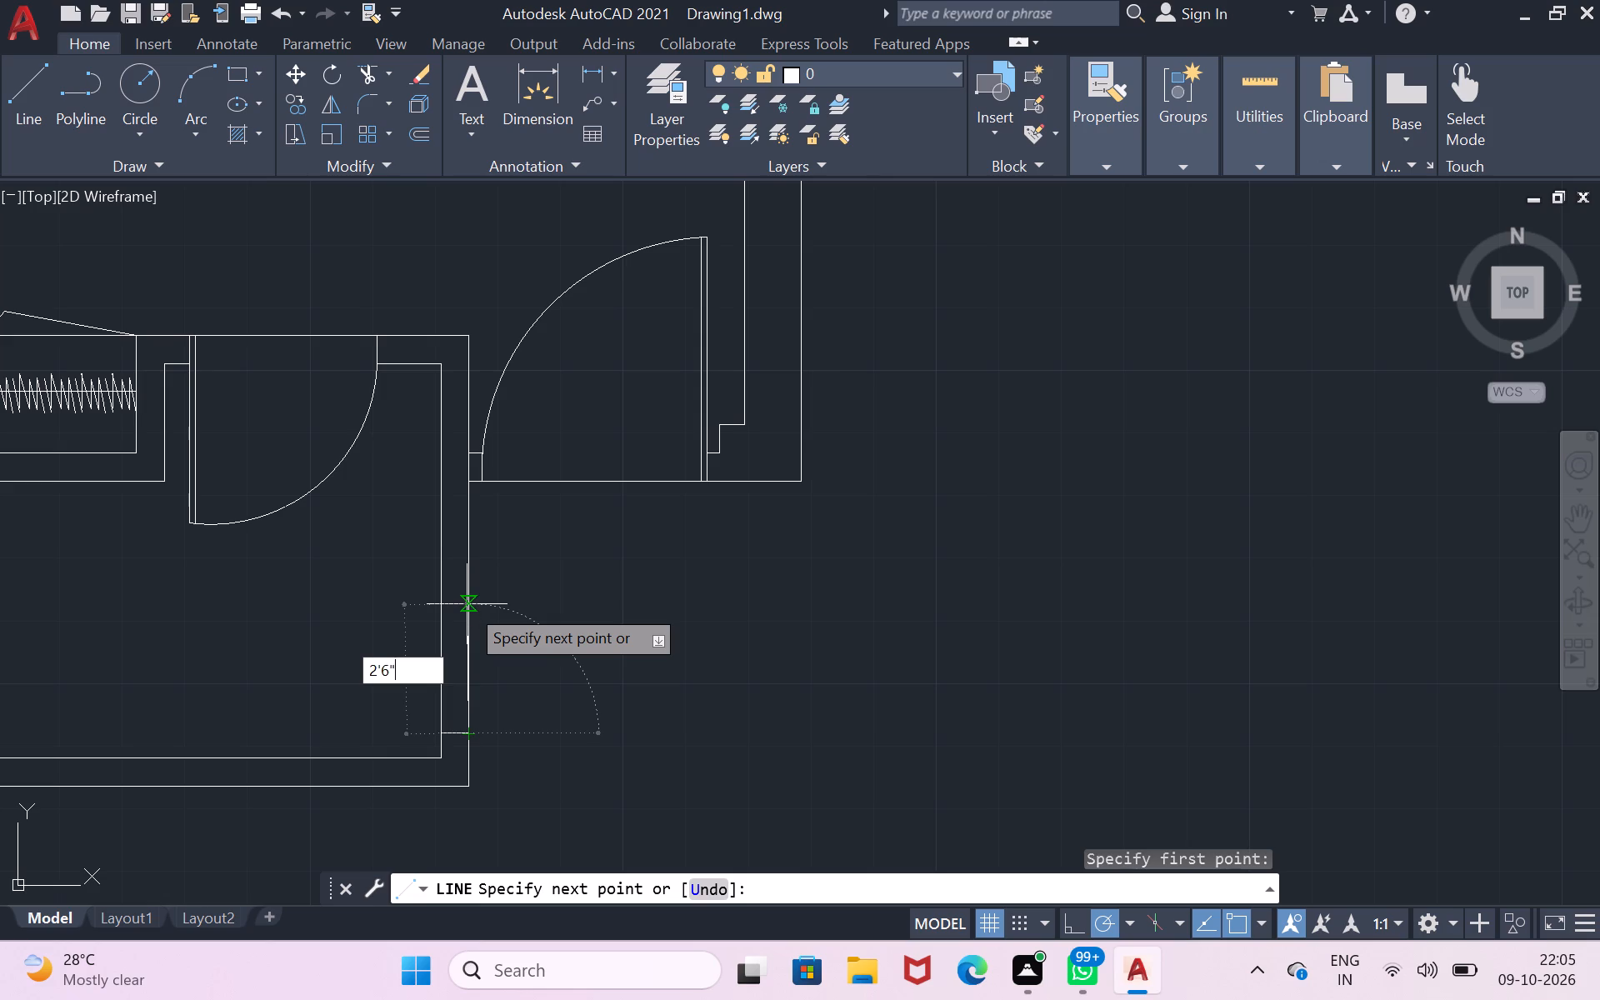
pyautogui.press('Return')
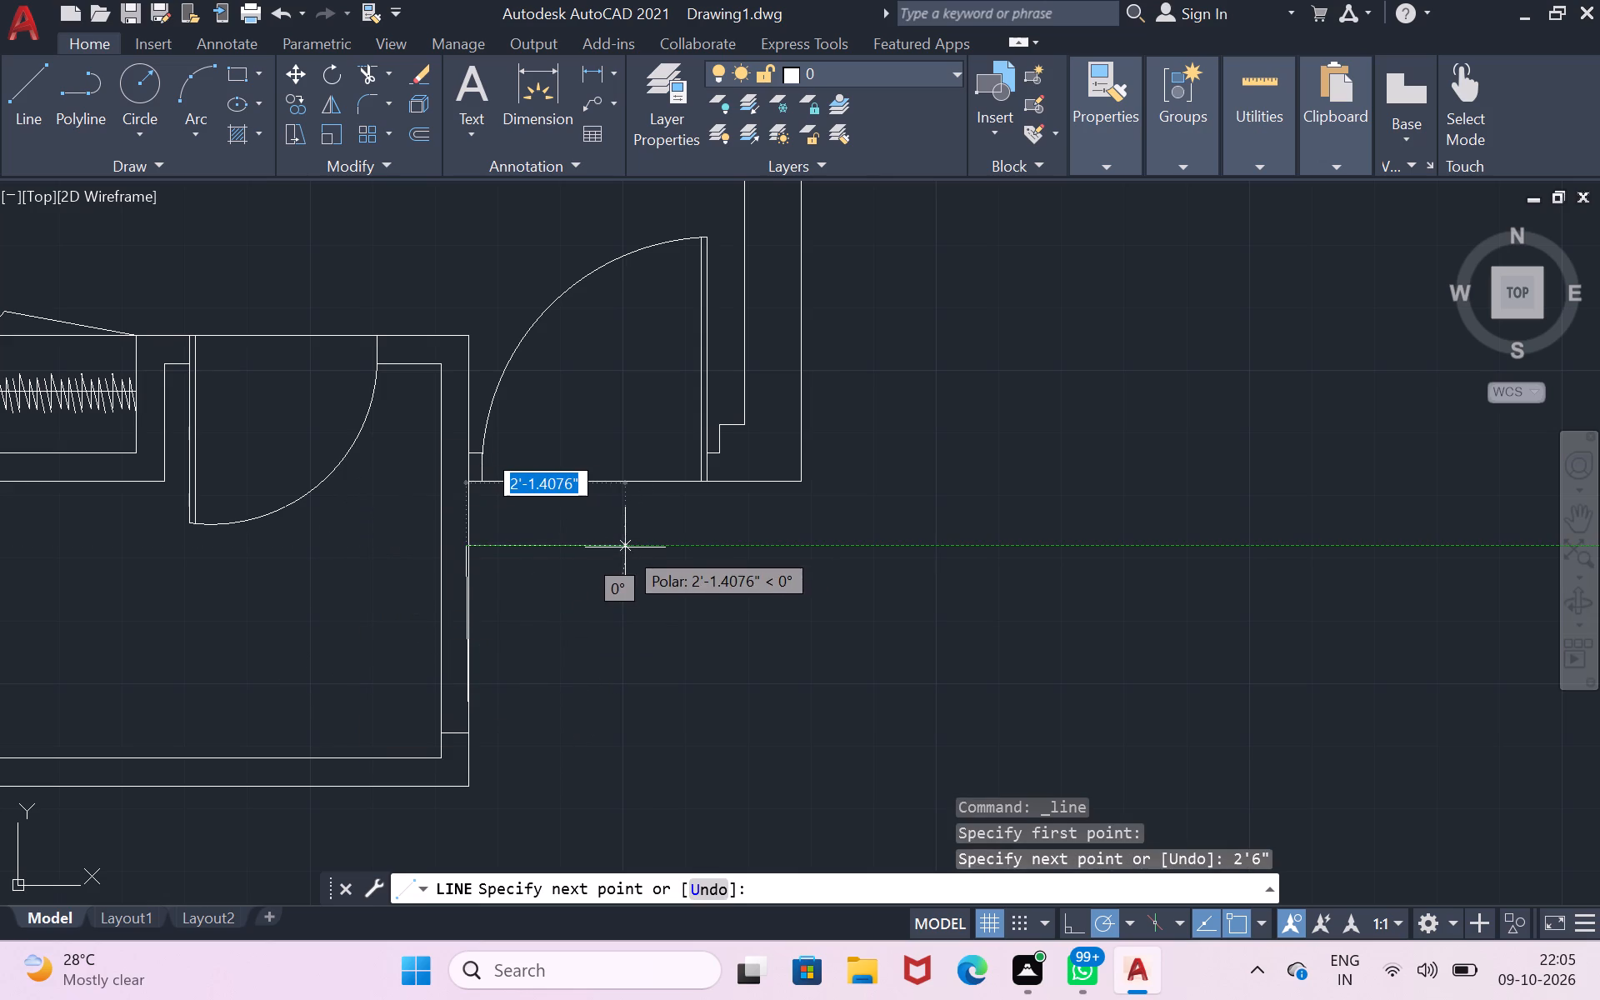
pyautogui.hotkey('ctrl', 'z')
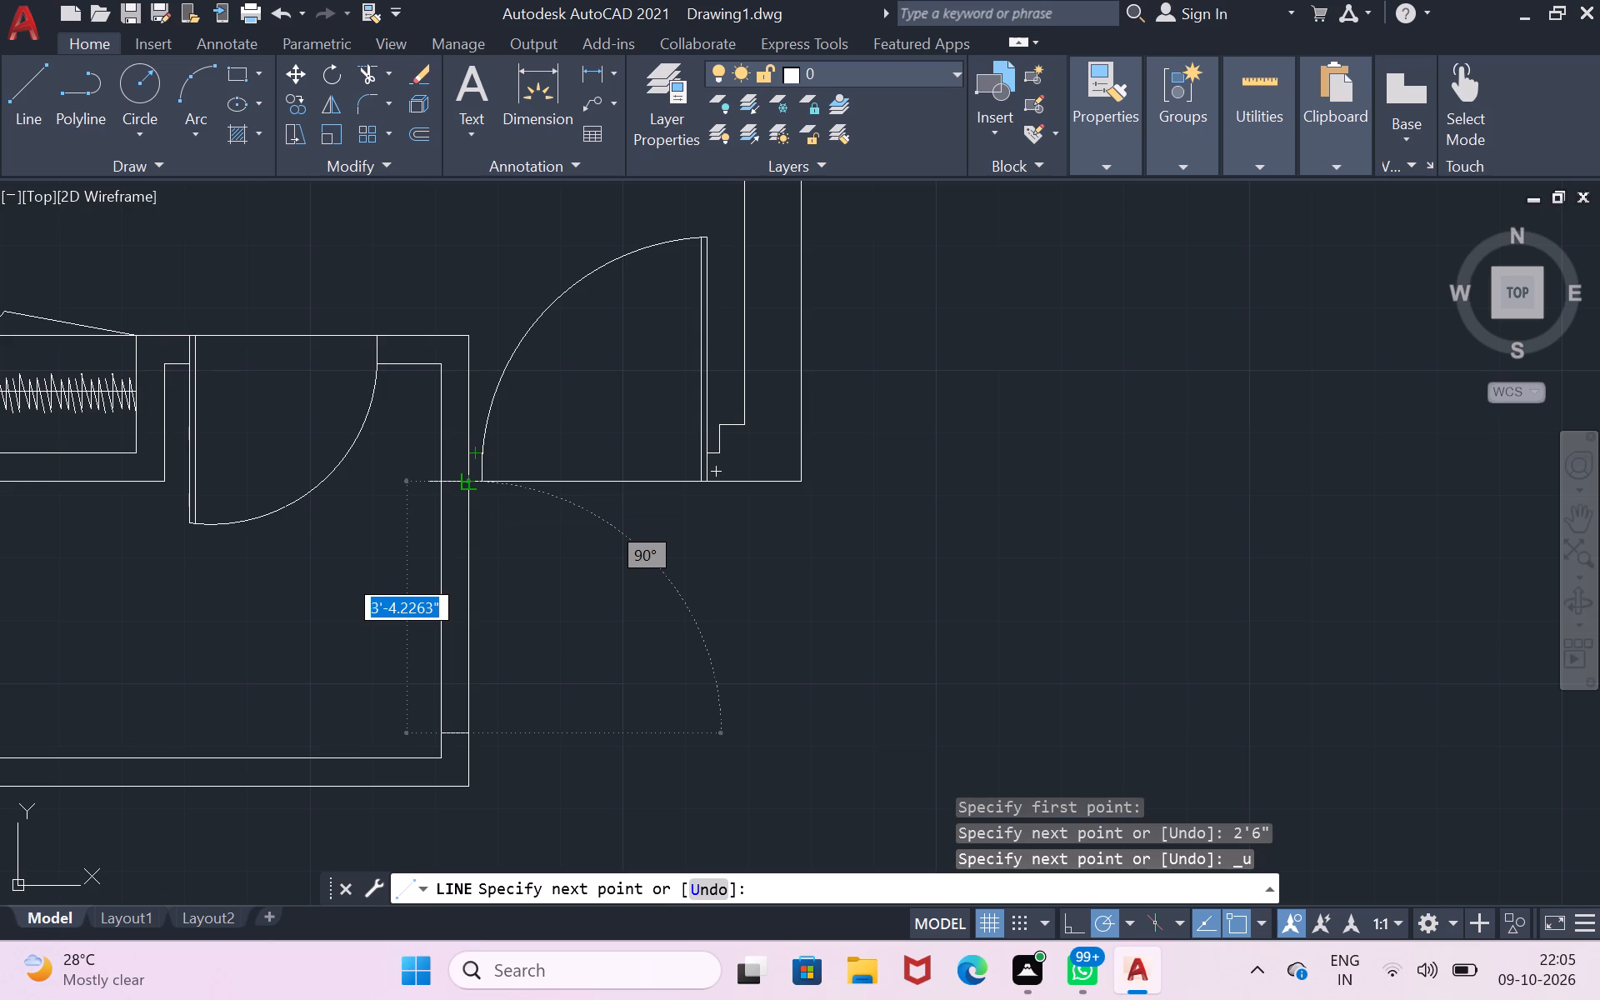
pyautogui.write("2'")
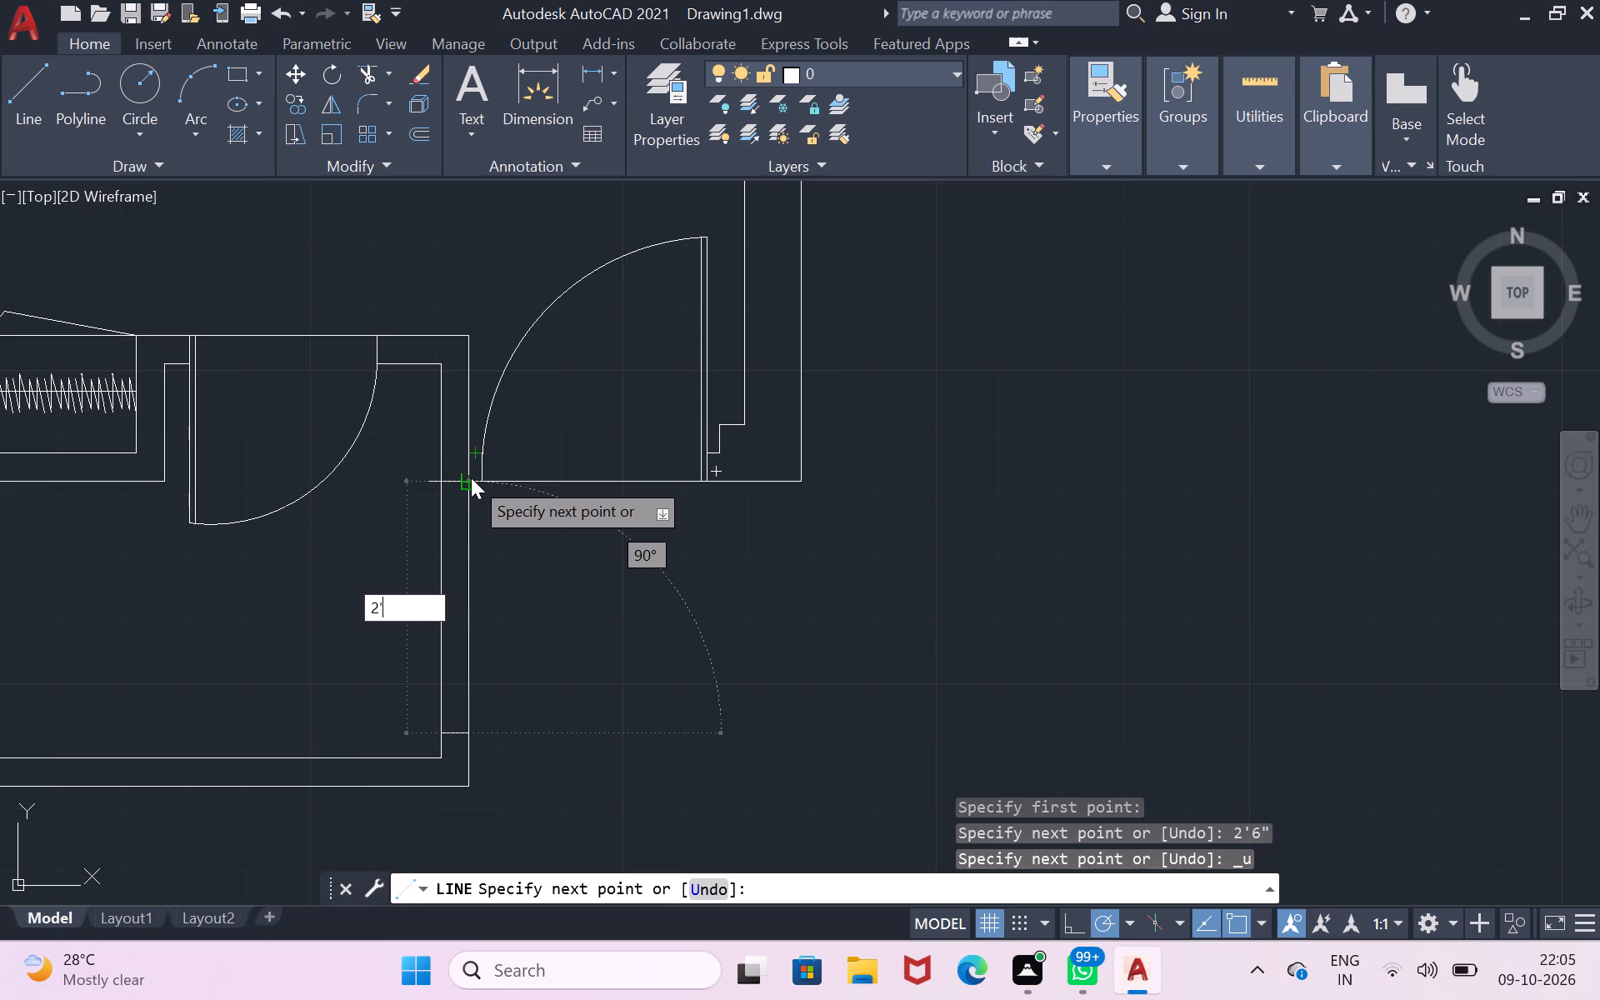
pyautogui.write('5"')
pyautogui.press('Return')
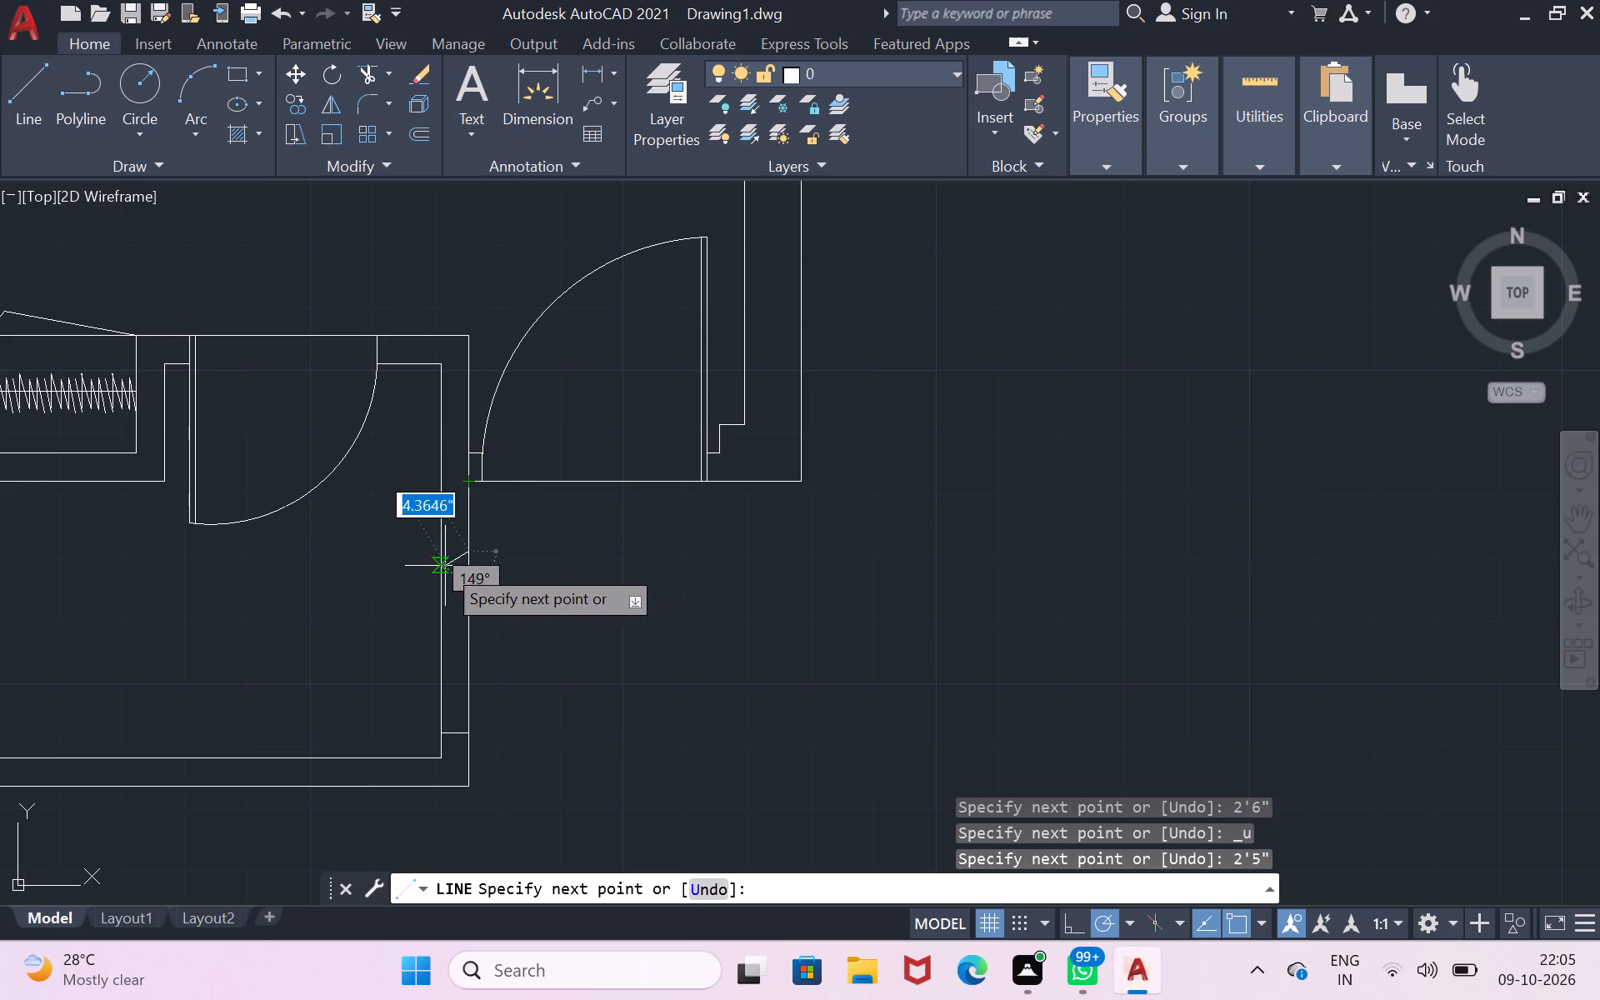
pyautogui.click(442, 553)
pyautogui.press('Return')
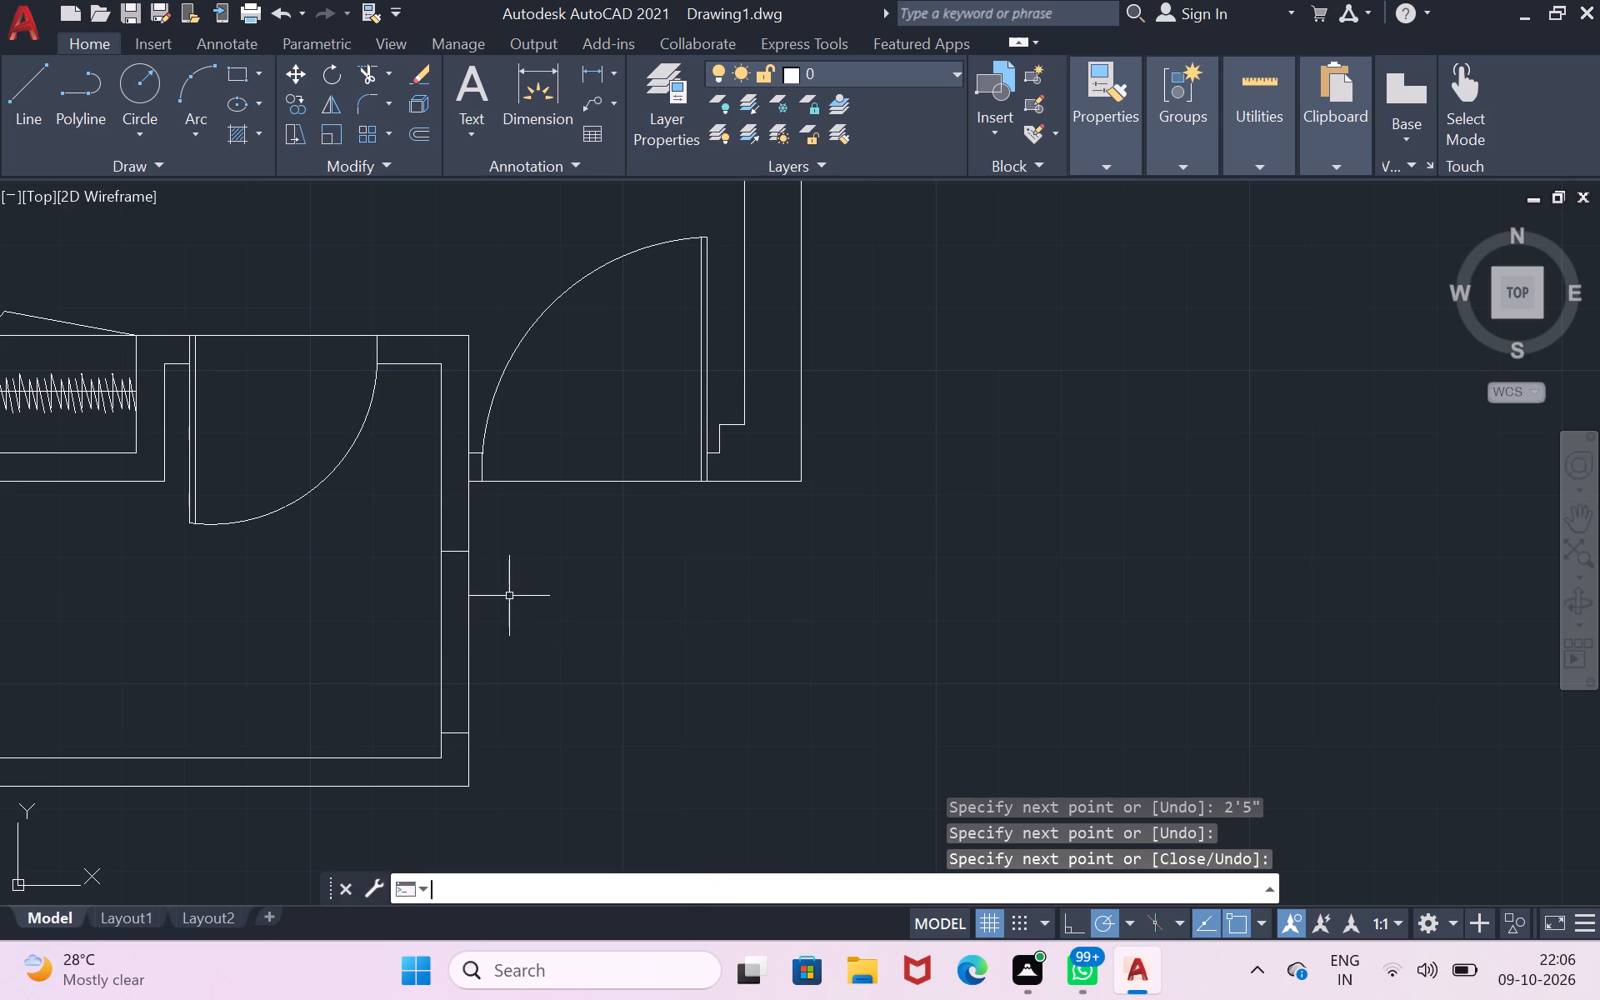
# Draw the east door's leaf line 2'5" long, running west from the inner end of the south jamb line.
pyautogui.doubleClick(48, 102)
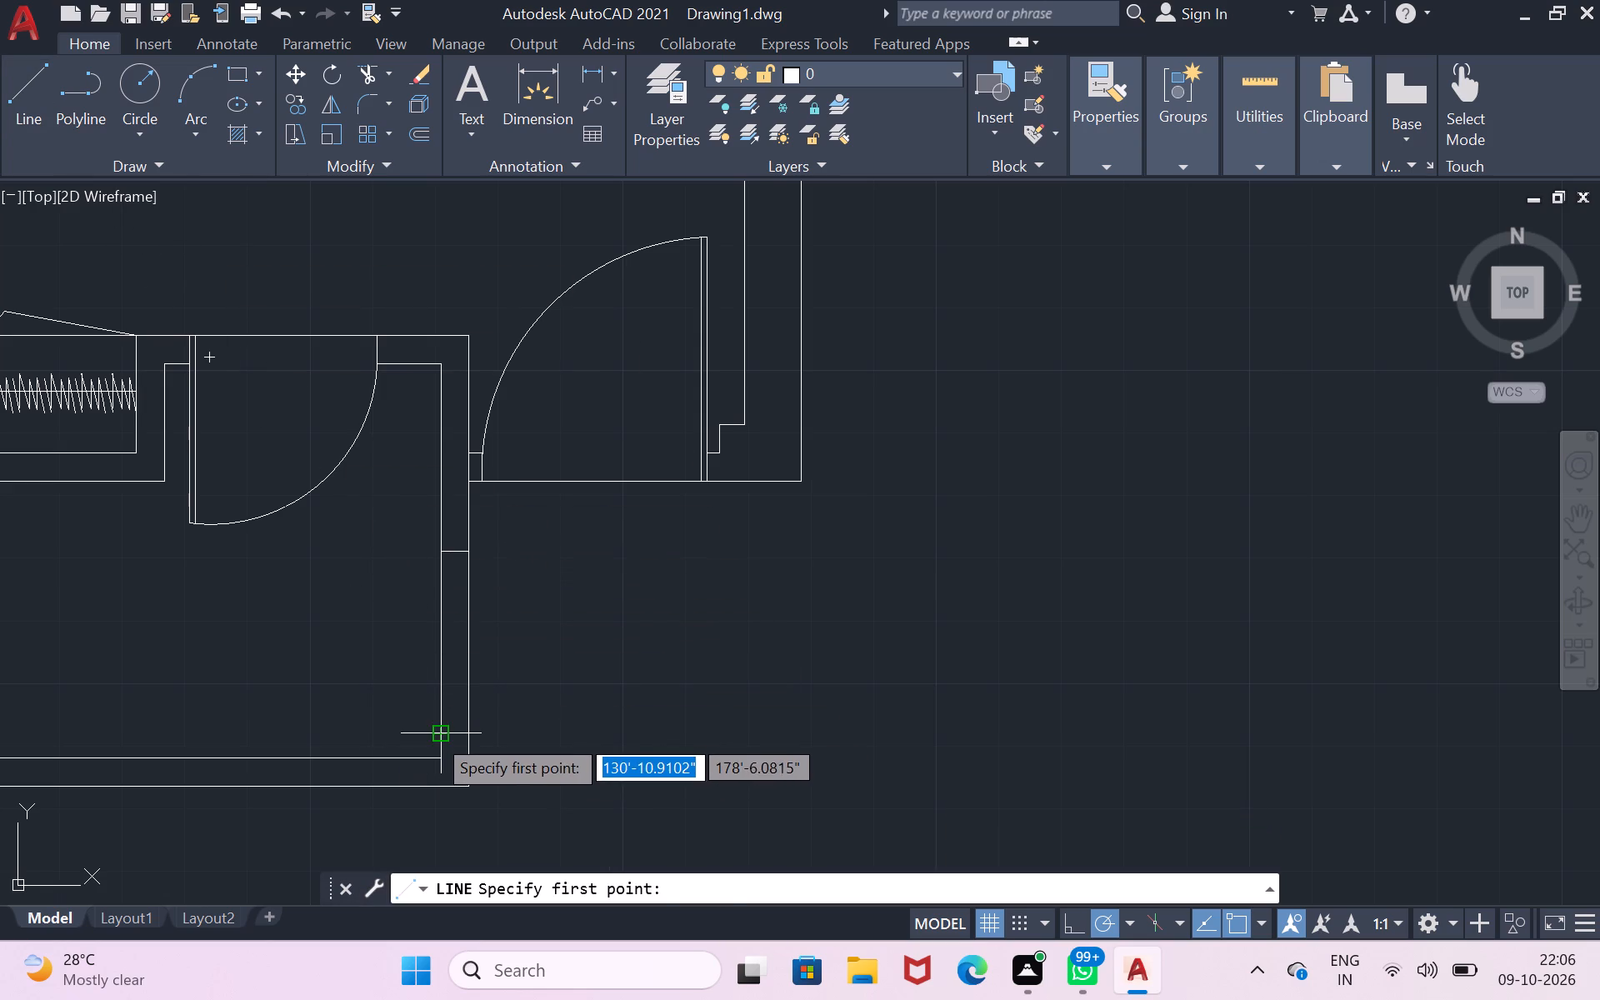
pyautogui.moveTo(433, 734); pyautogui.dragTo(426, 730)
pyautogui.write('2\'5"')
pyautogui.press('Return')
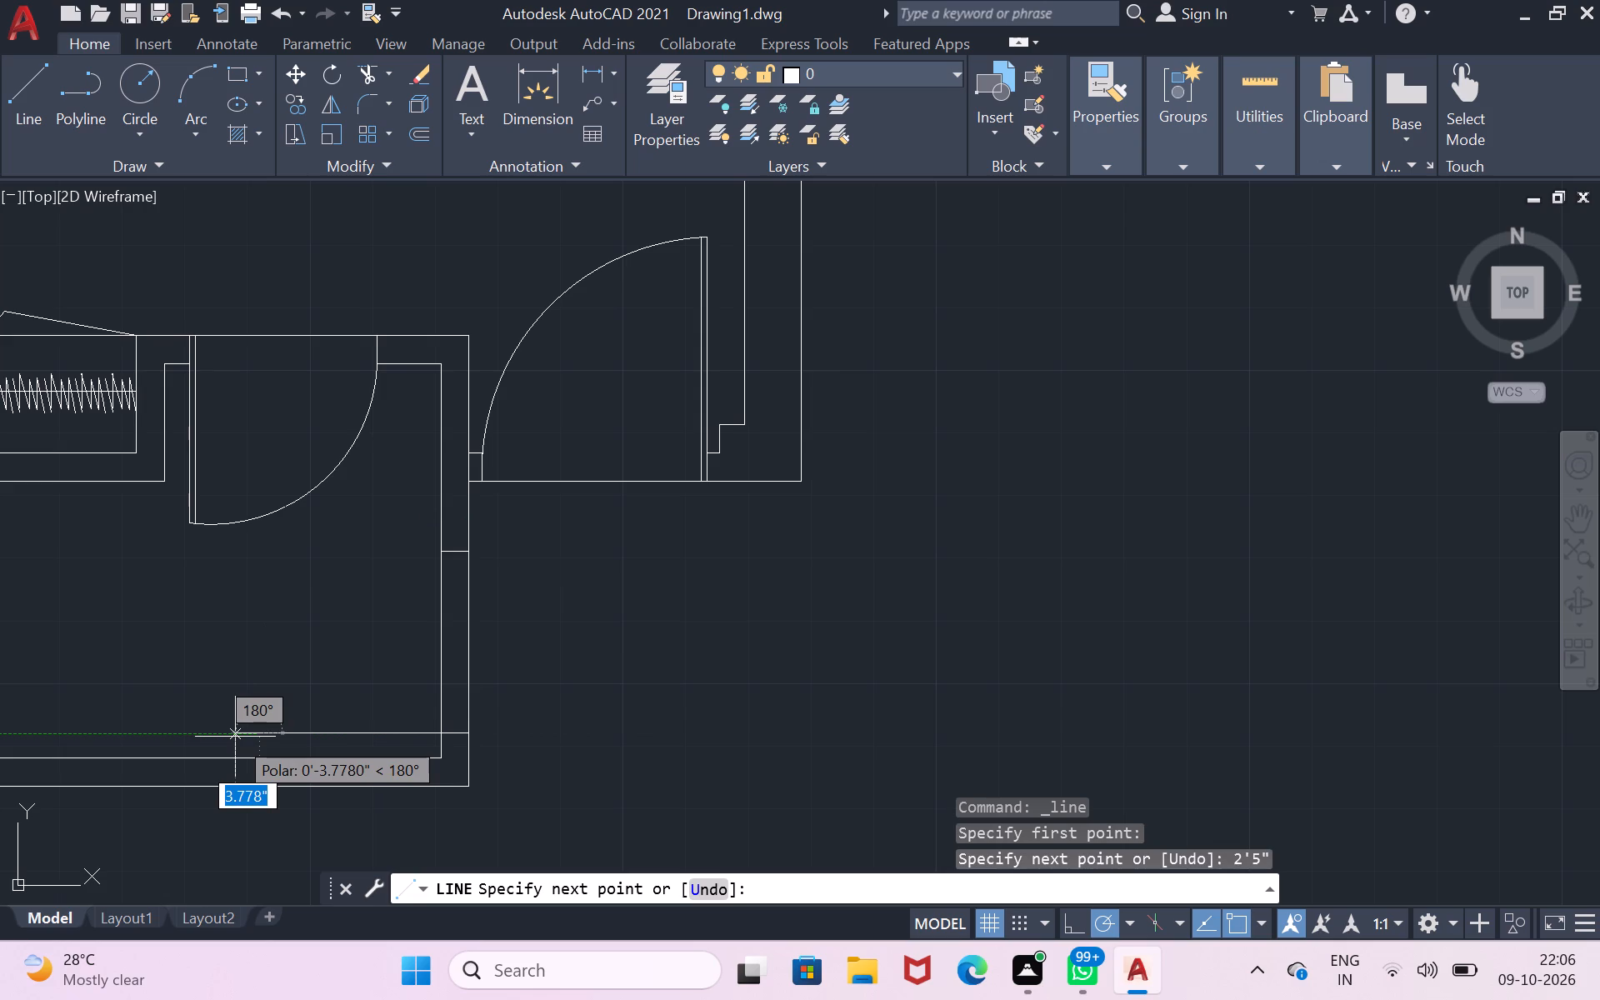
pyautogui.press('o')
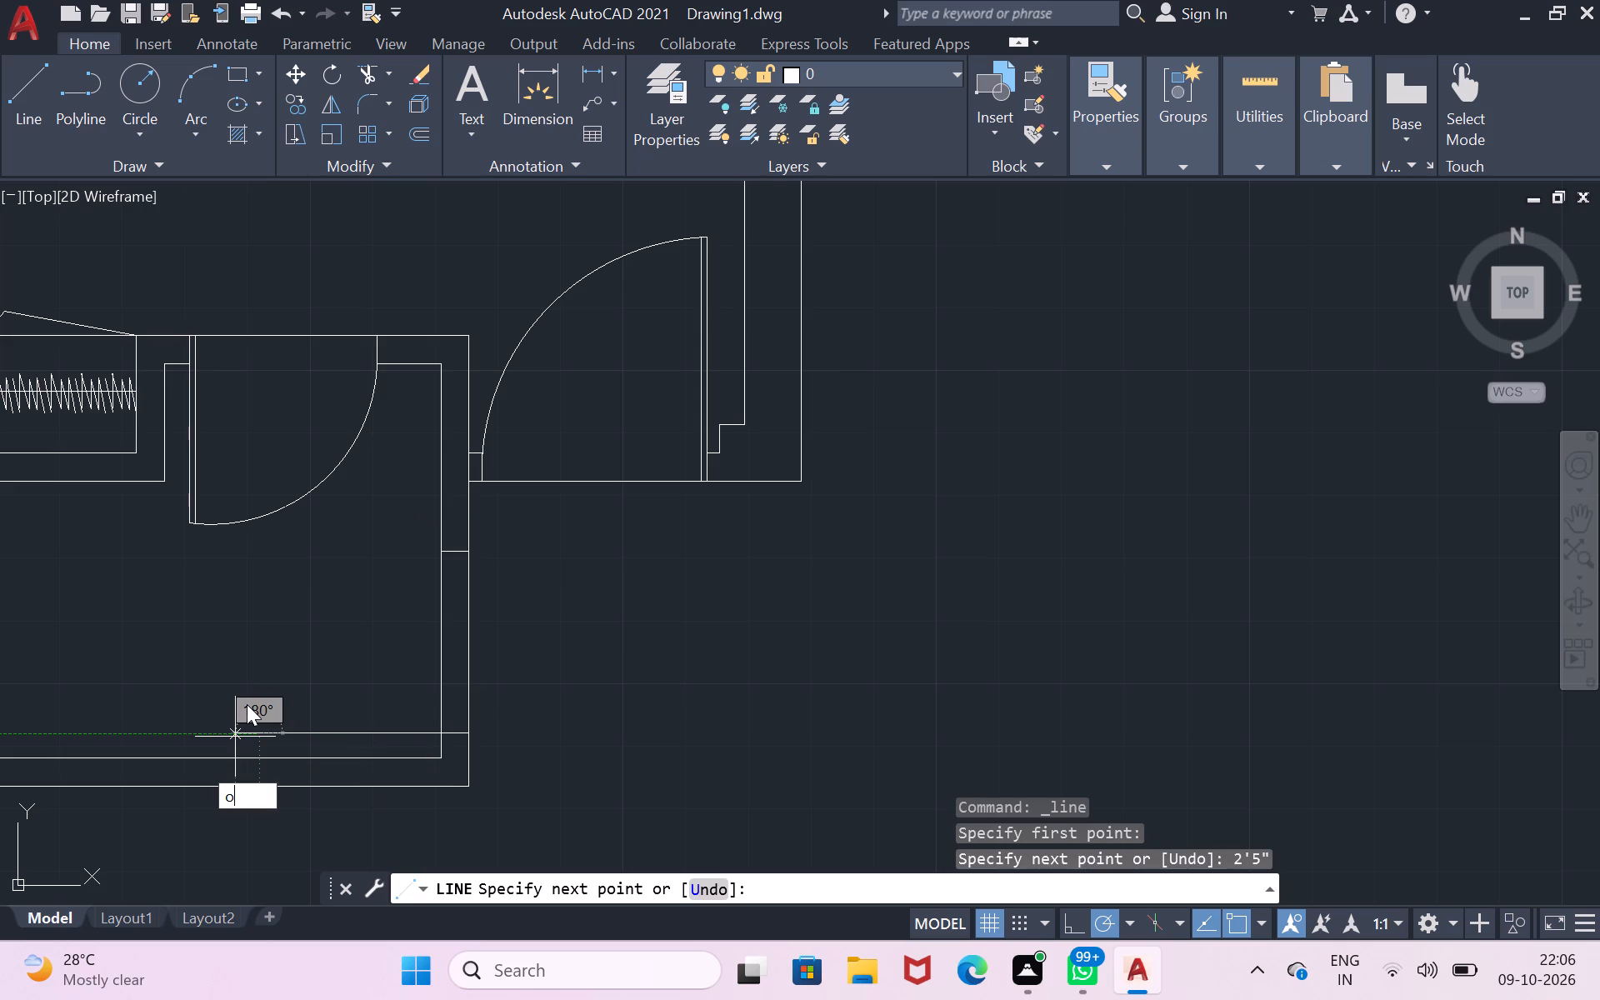
pyautogui.press('Escape')
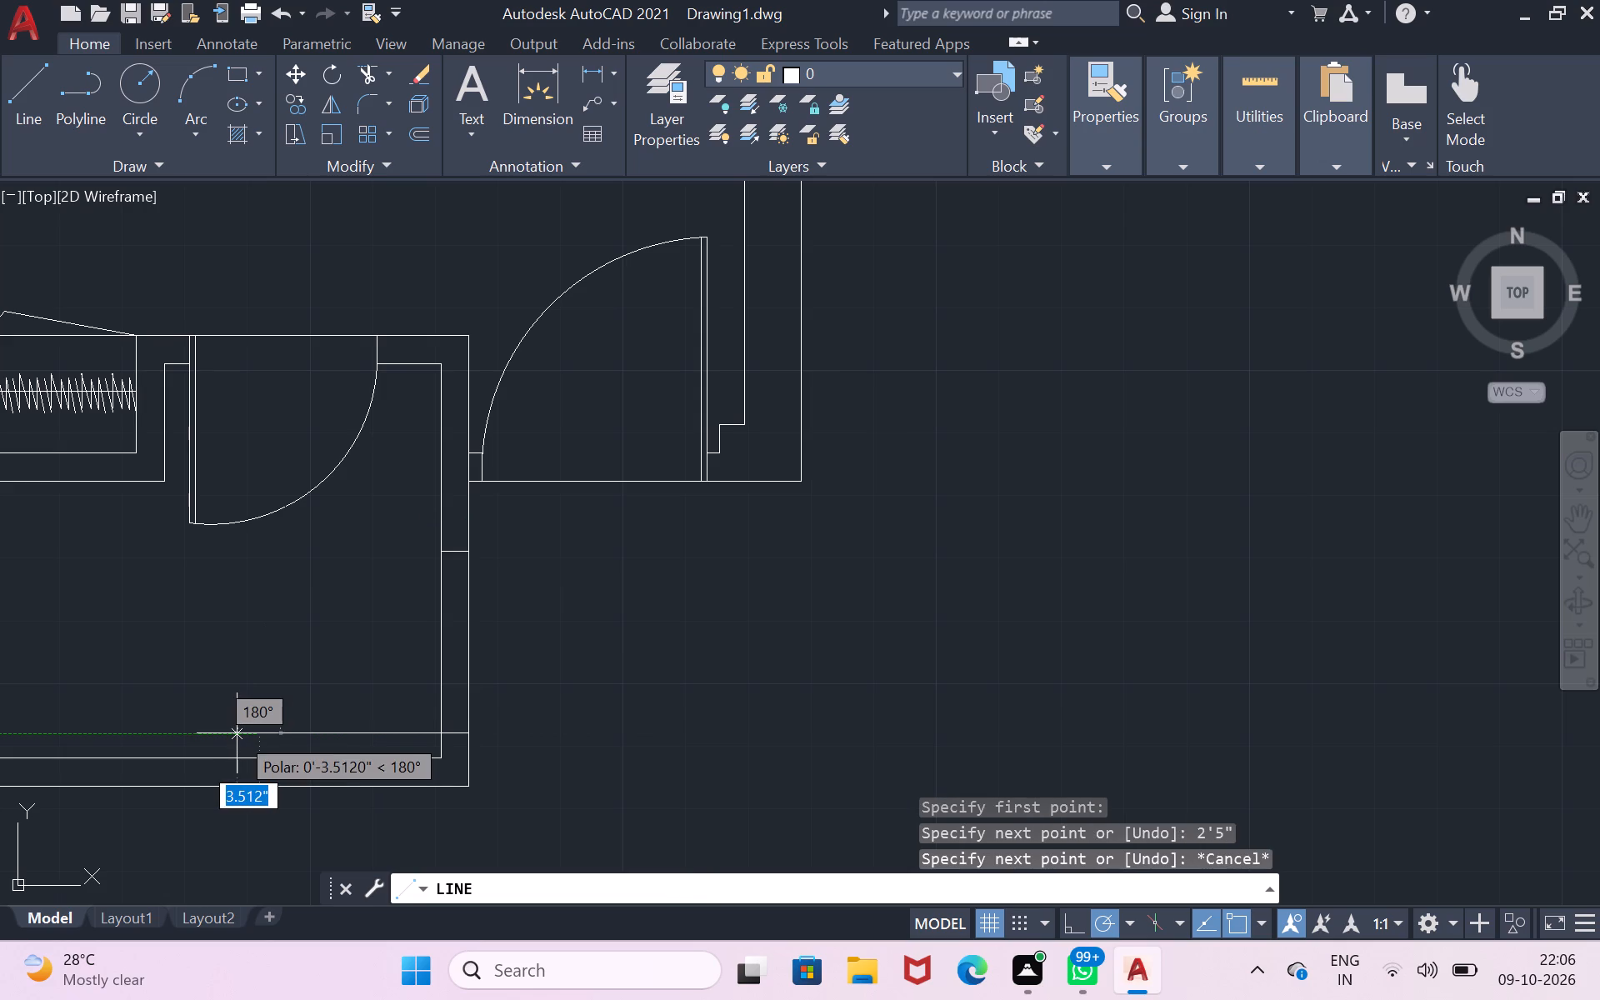
pyautogui.press('Escape')
# Offset the east door's leaf line 1" to the north to give the leaf its thickness.
pyautogui.press('o')
pyautogui.press('Return')
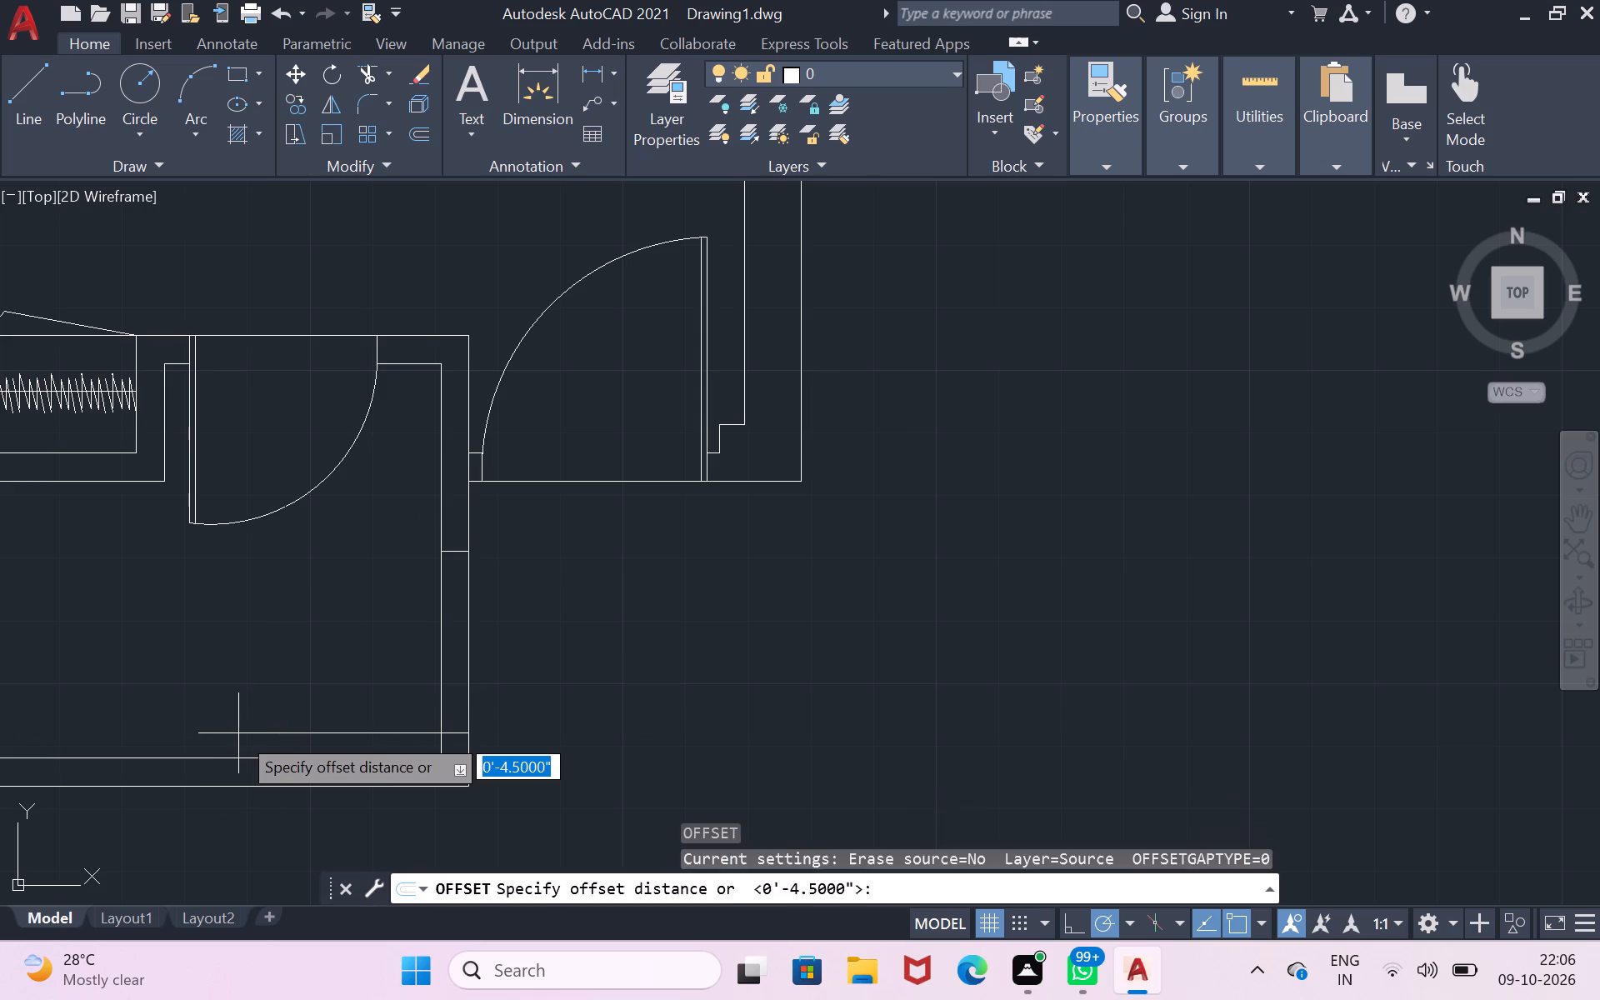
pyautogui.click(238, 733)
pyautogui.click(279, 708)
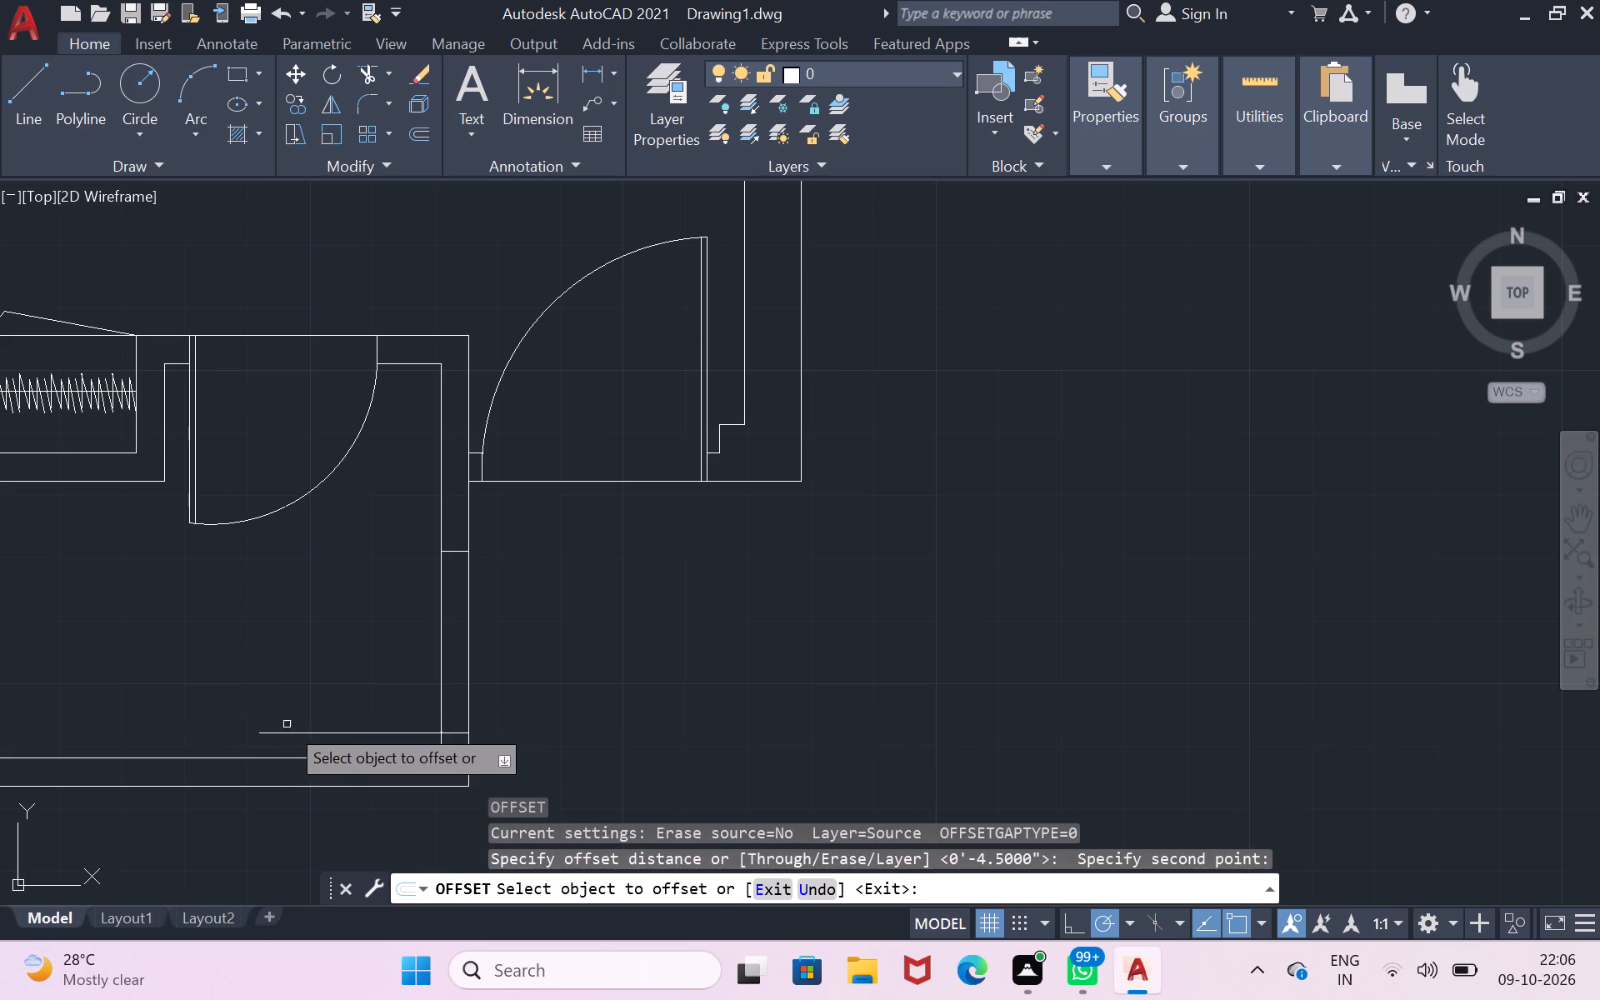
pyautogui.click(301, 729)
pyautogui.click(301, 732)
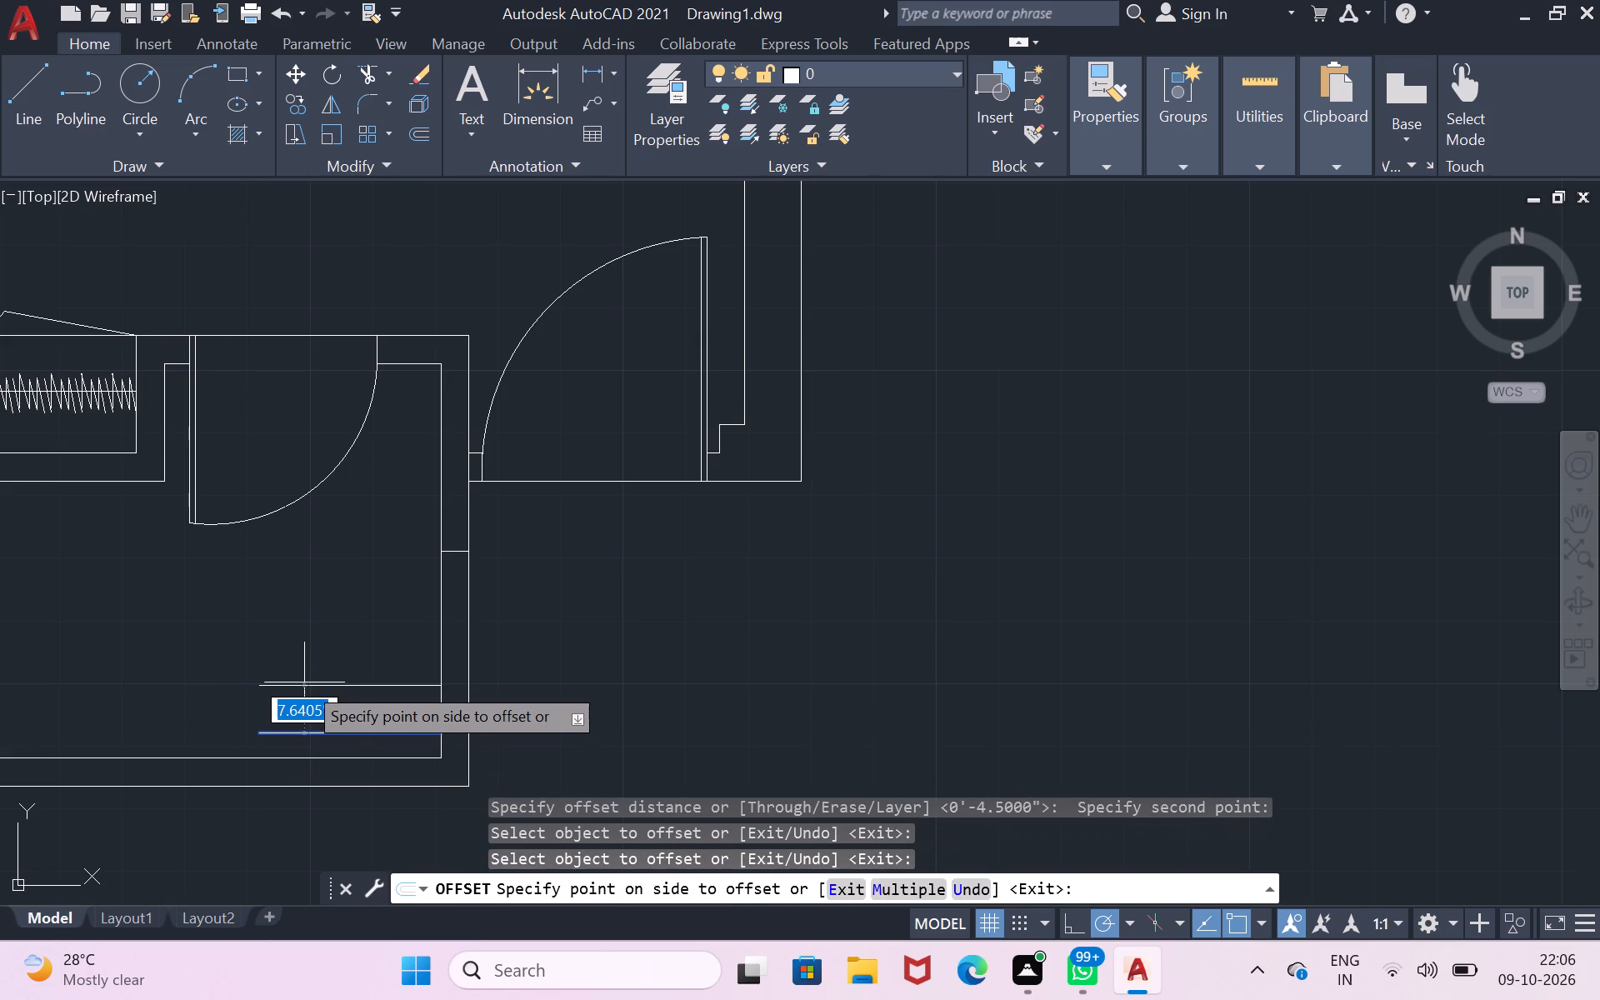
pyautogui.press('BackSpace')
pyautogui.press('1')
pyautogui.hotkey('shift', '"')
pyautogui.press('Return')
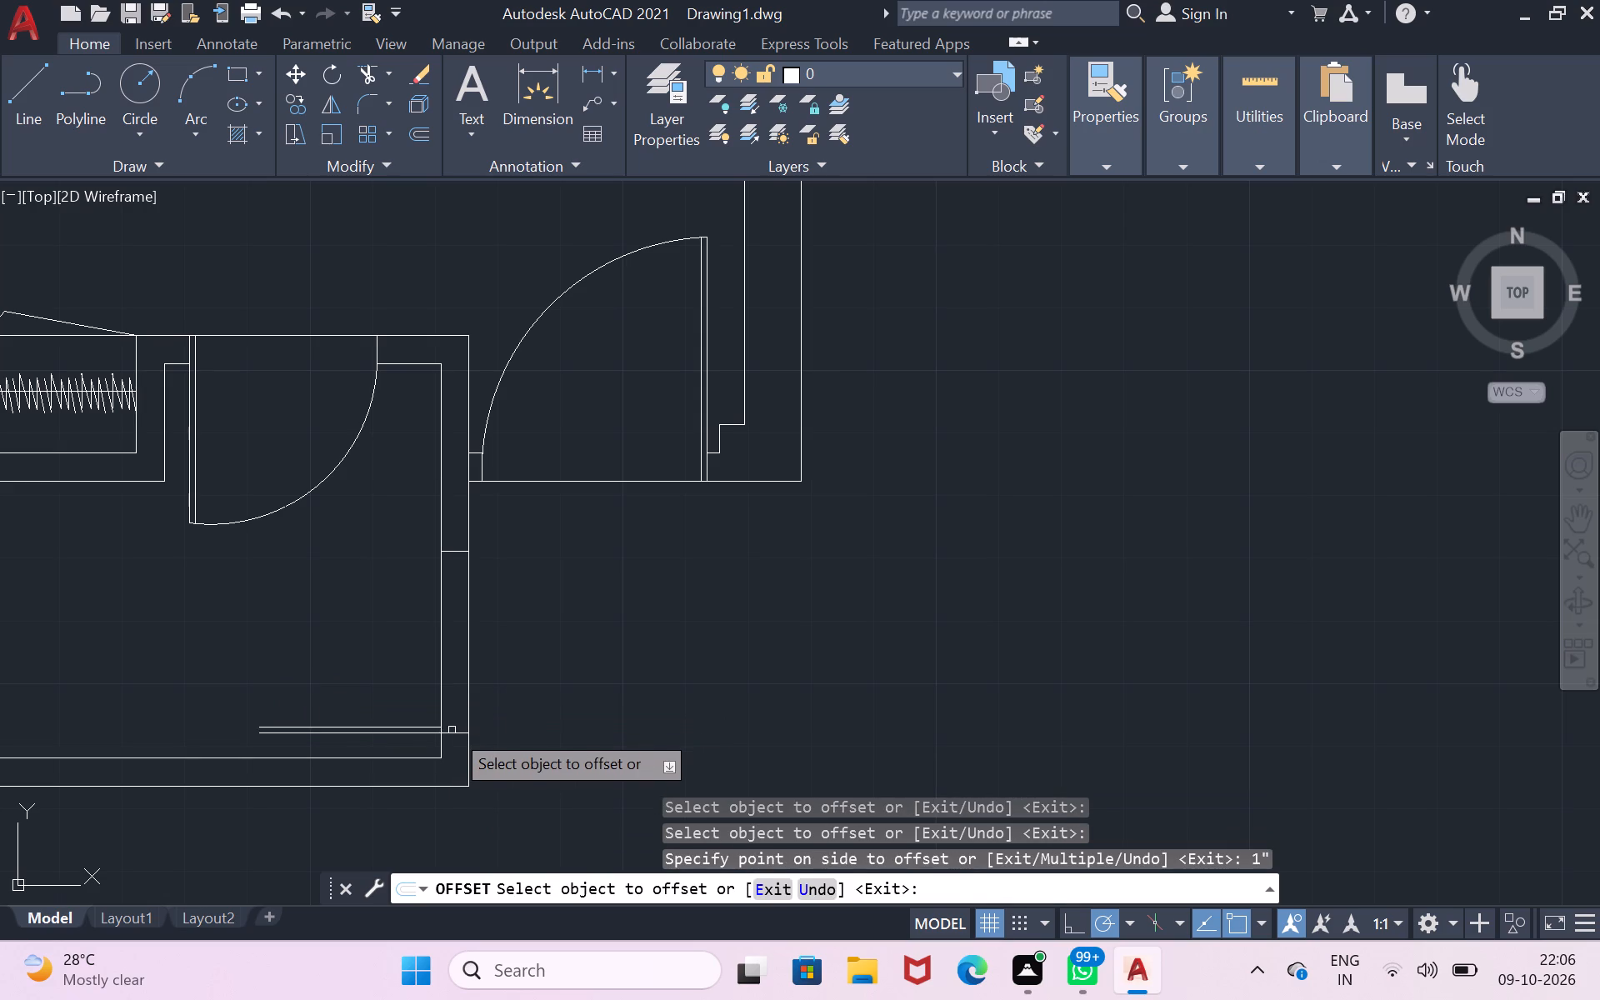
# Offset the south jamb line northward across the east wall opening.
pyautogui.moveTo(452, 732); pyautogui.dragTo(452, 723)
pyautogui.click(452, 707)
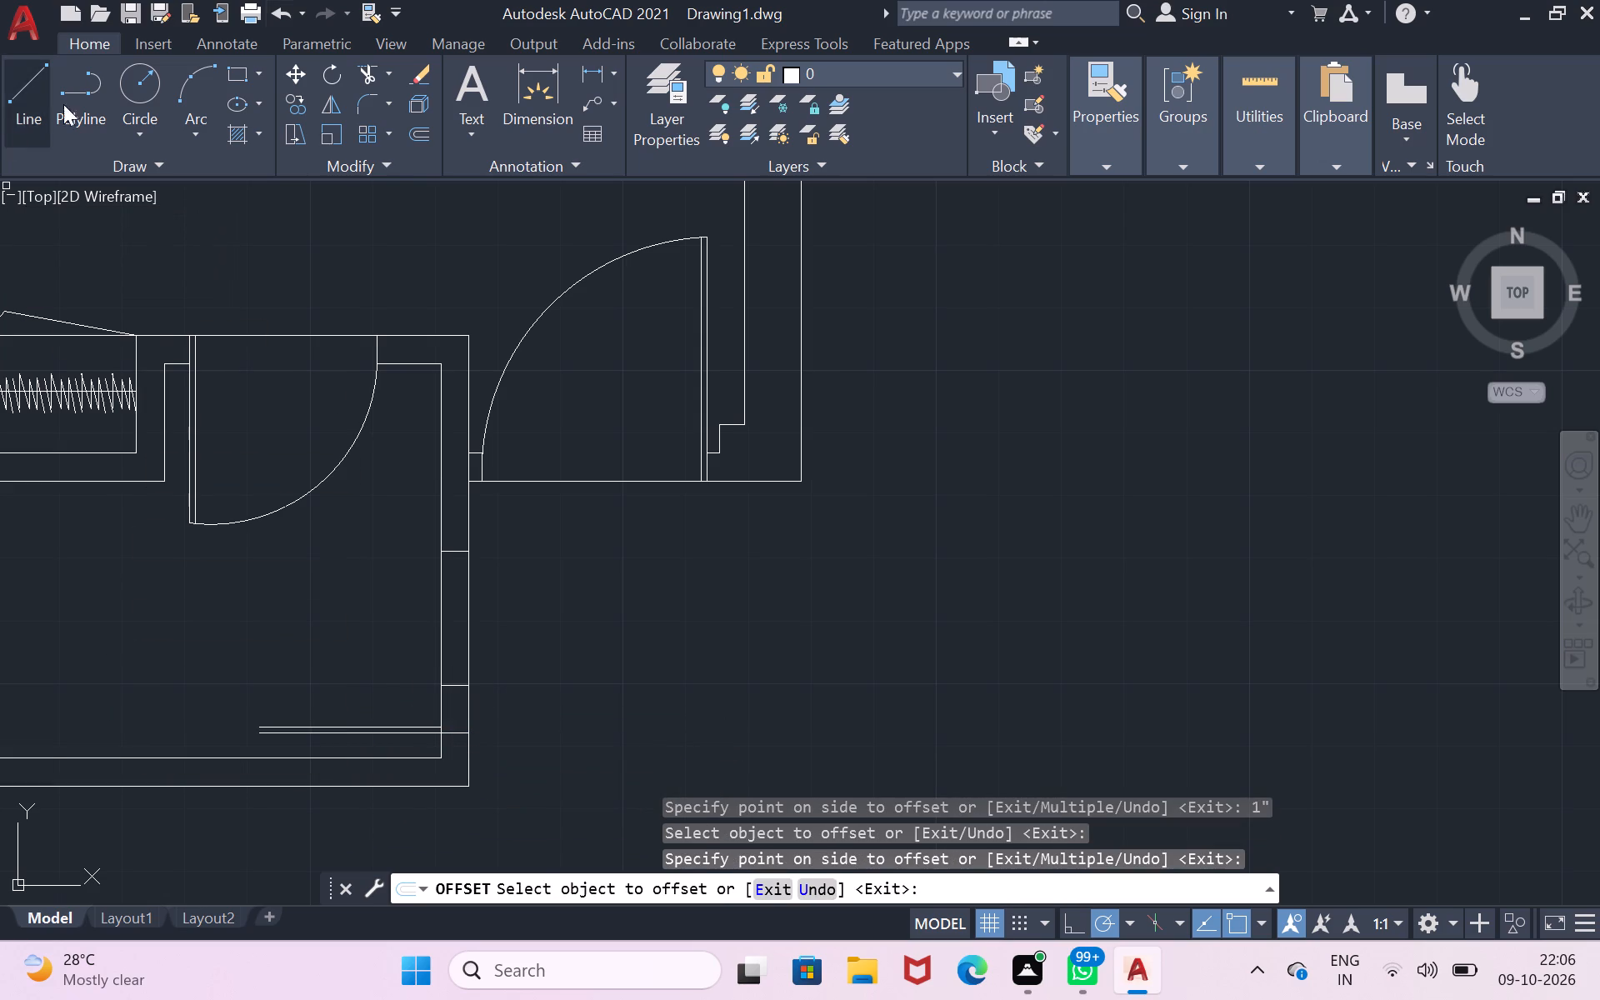
# Draw the east door's swing arc from the leaf's west end through the north jamb's inner corner to a point beyond the wall.
pyautogui.click(207, 102)
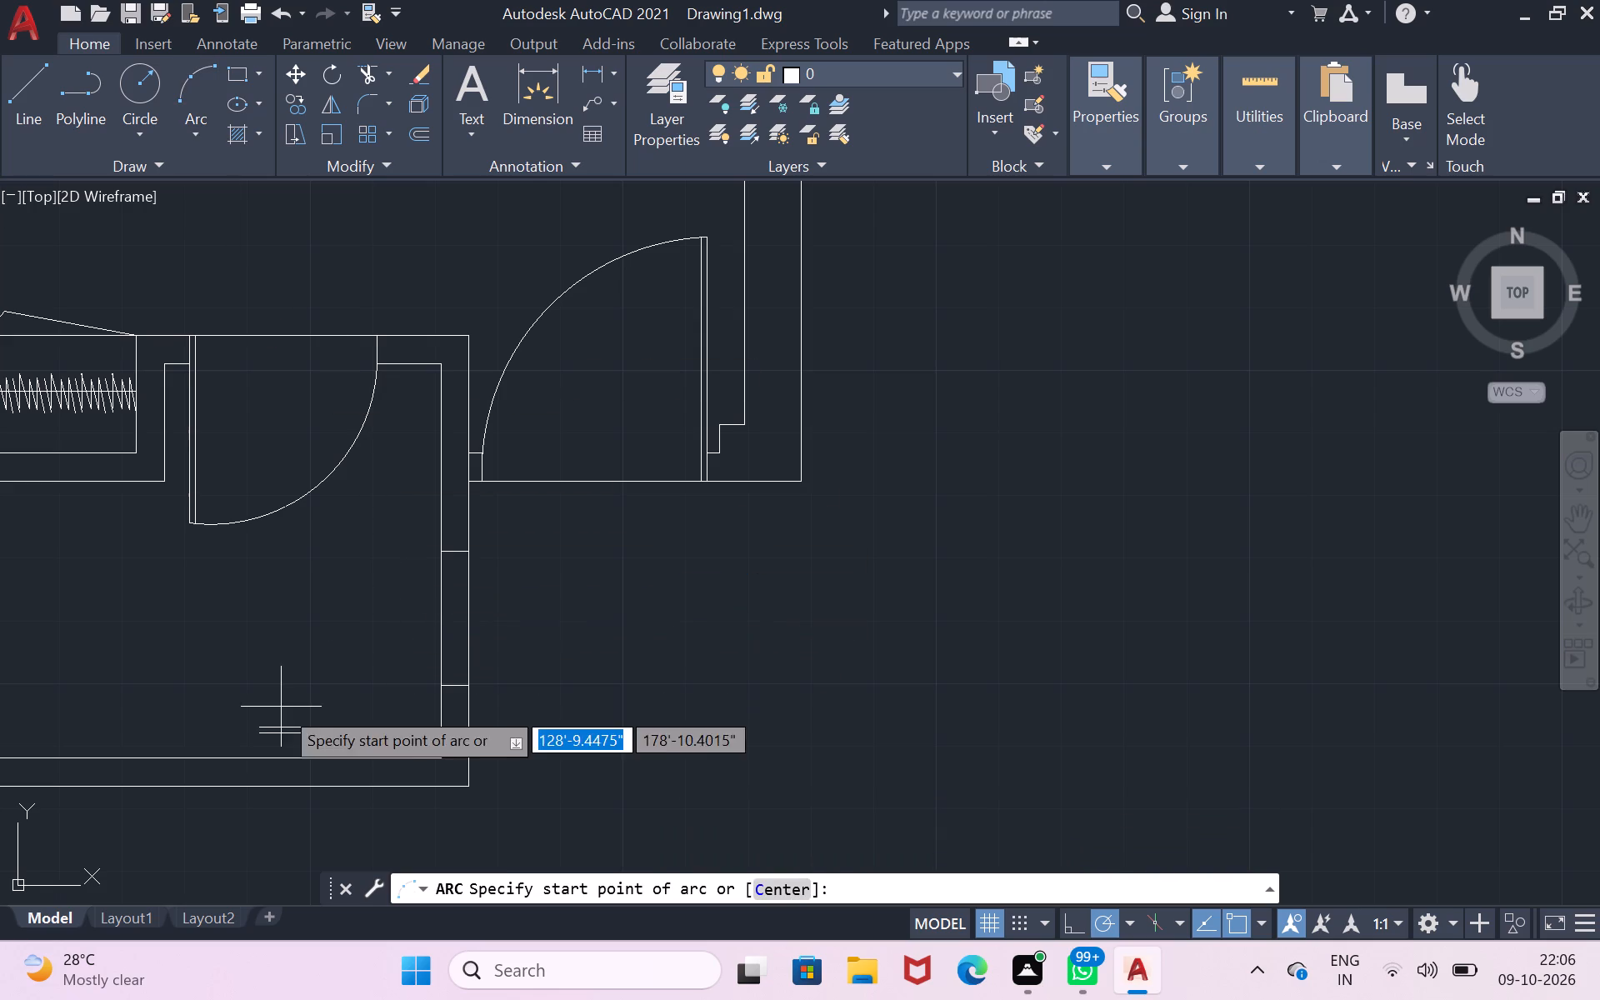
pyautogui.click(263, 739)
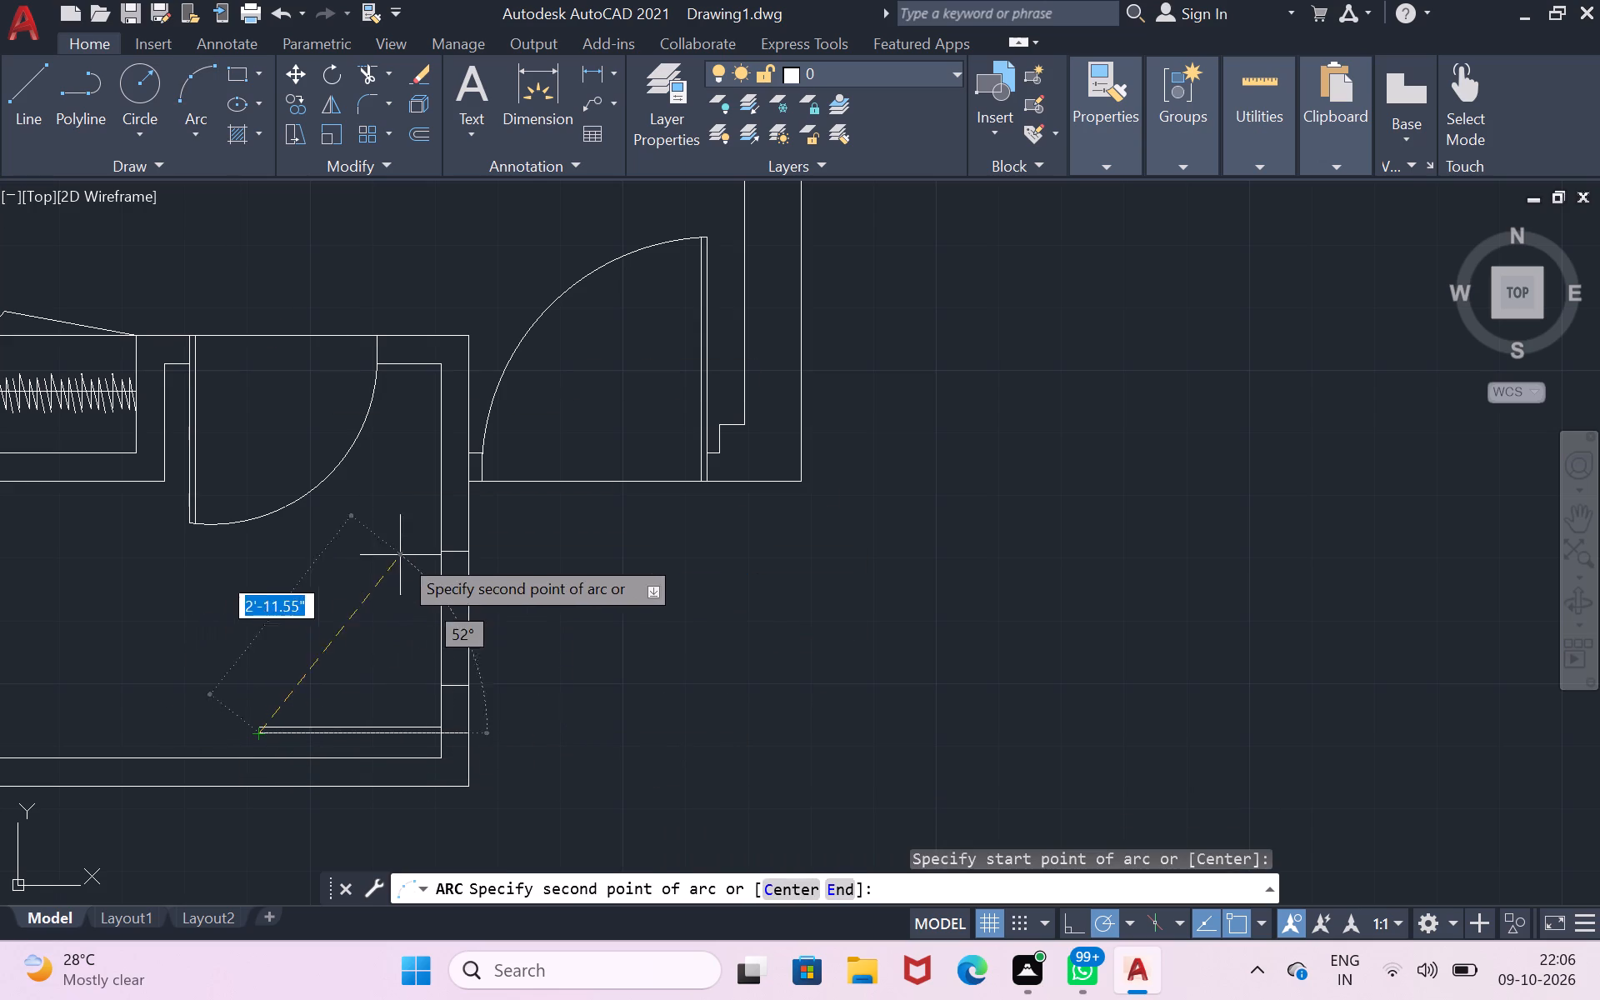
pyautogui.click(427, 551)
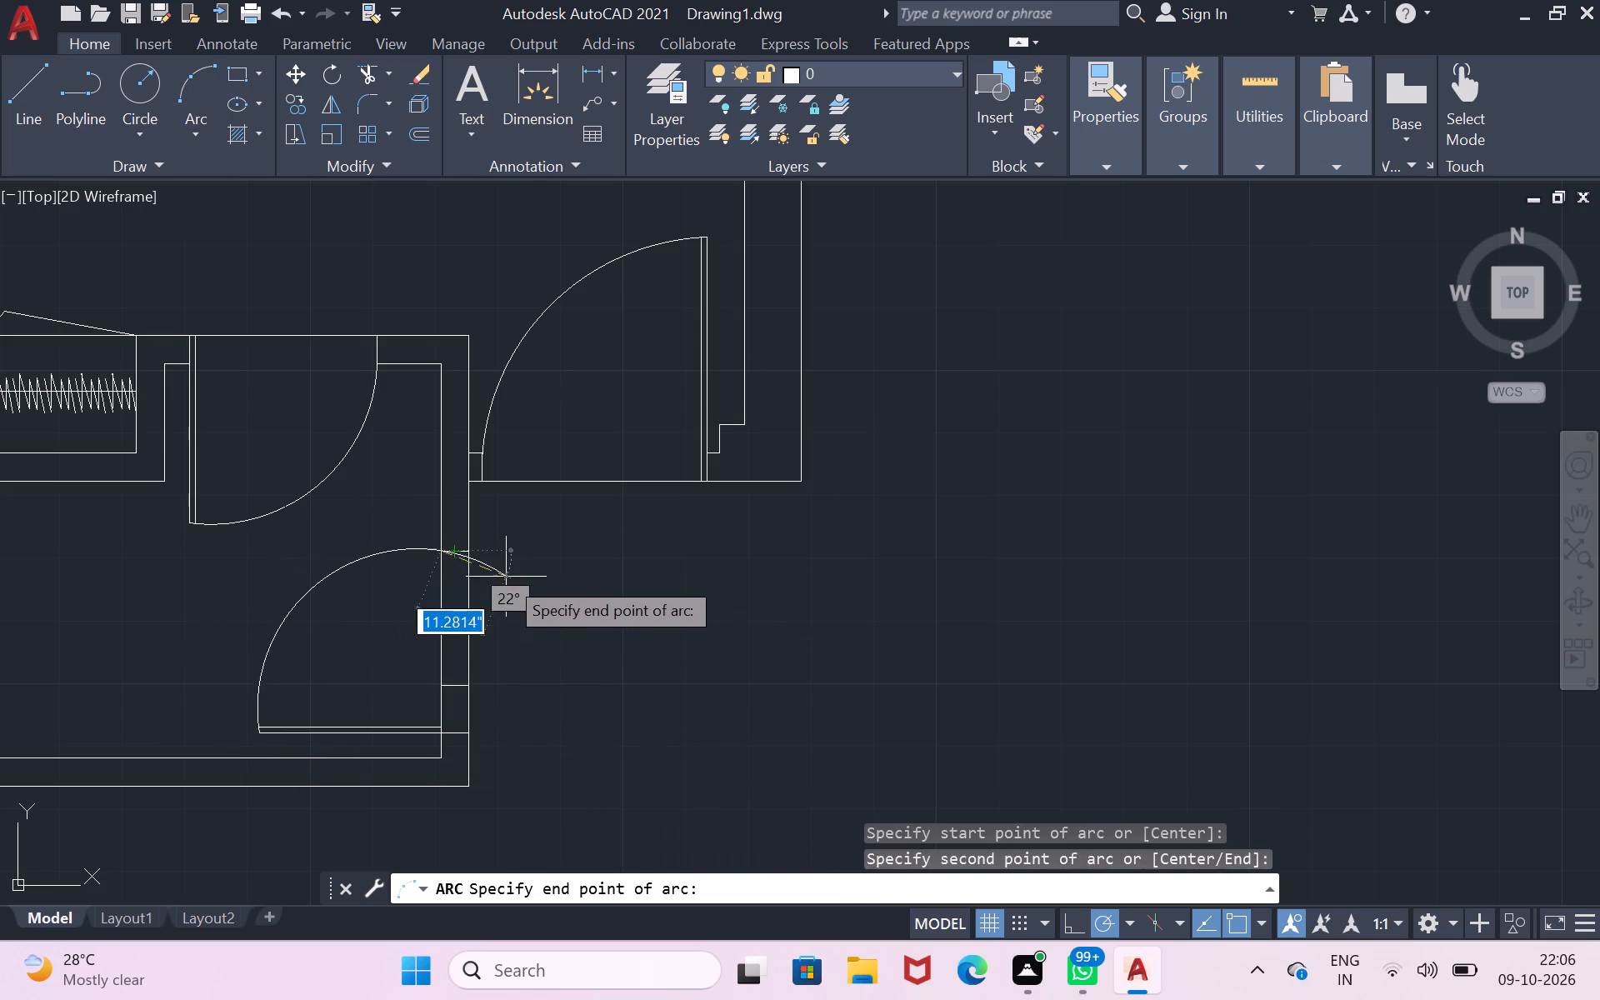
pyautogui.click(528, 554)
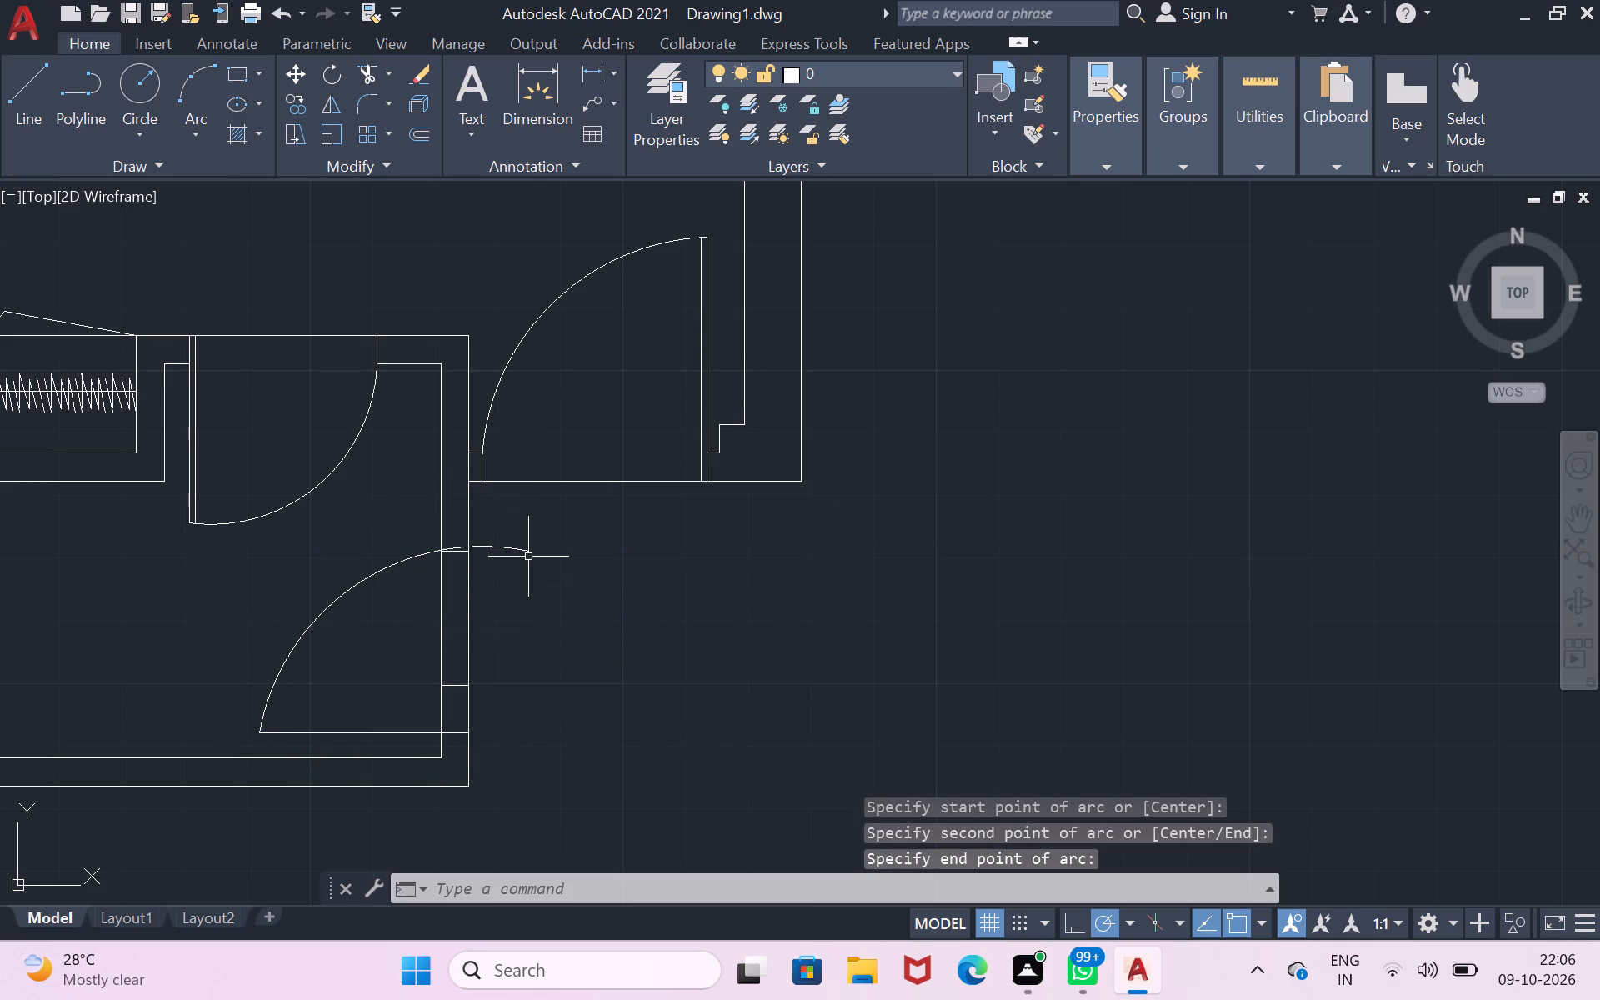
# Trim the swing arc where it runs past the inner face of the east wall.
pyautogui.click(376, 77)
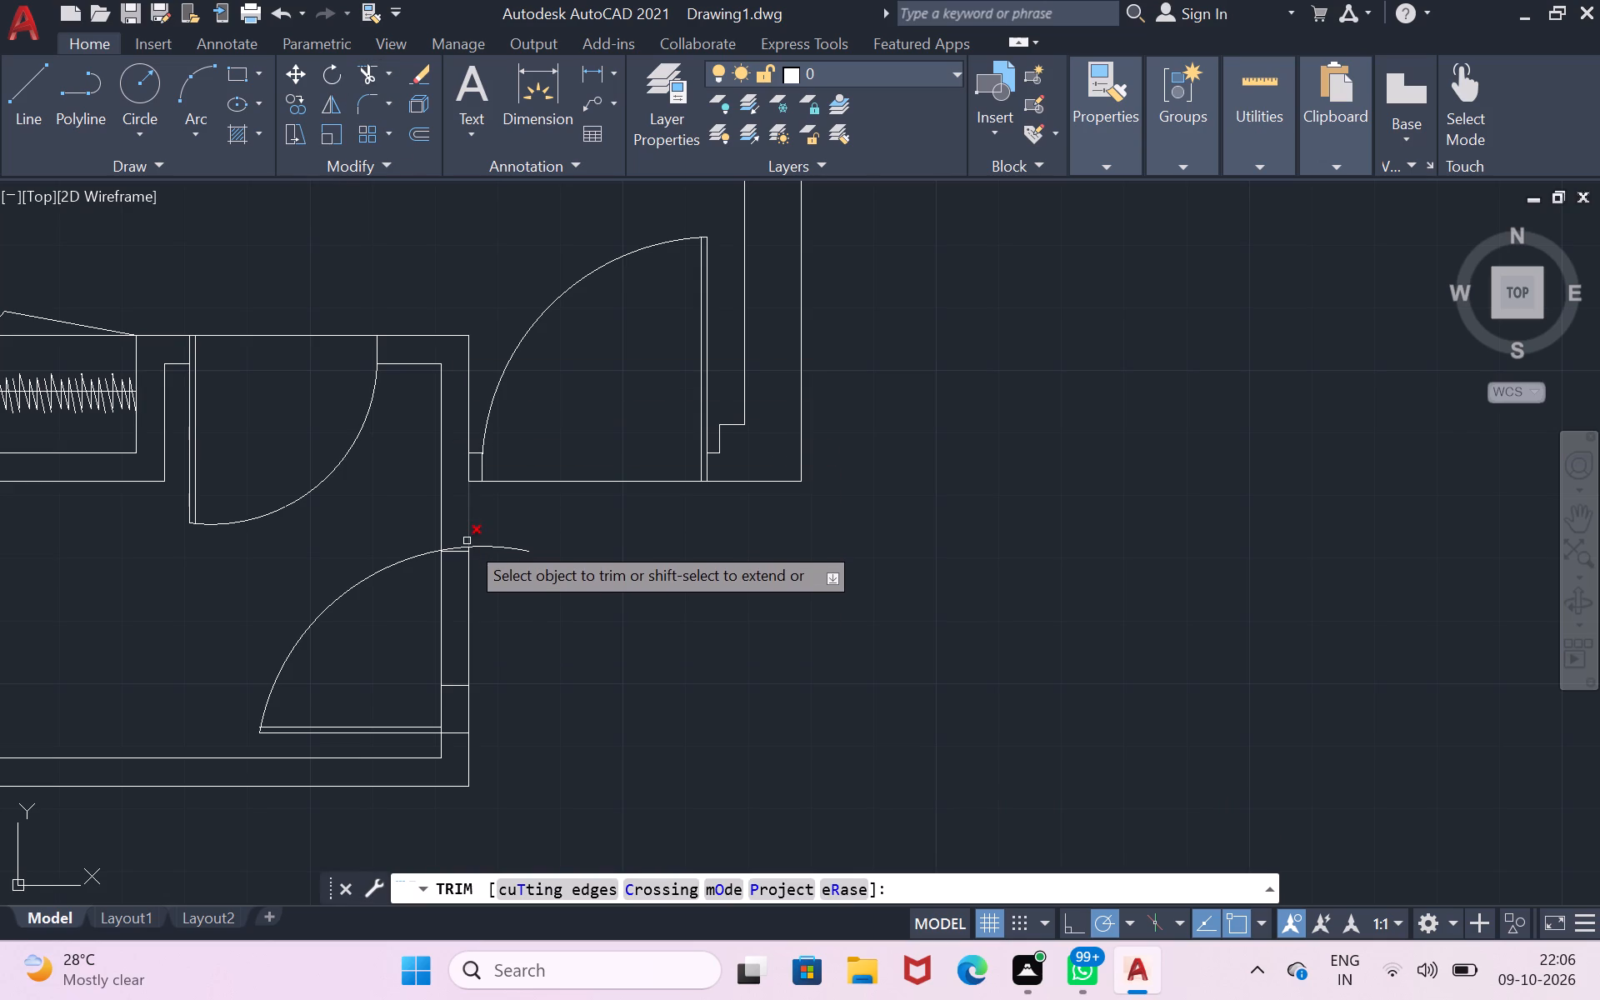
pyautogui.click(464, 546)
pyautogui.doubleClick(488, 547)
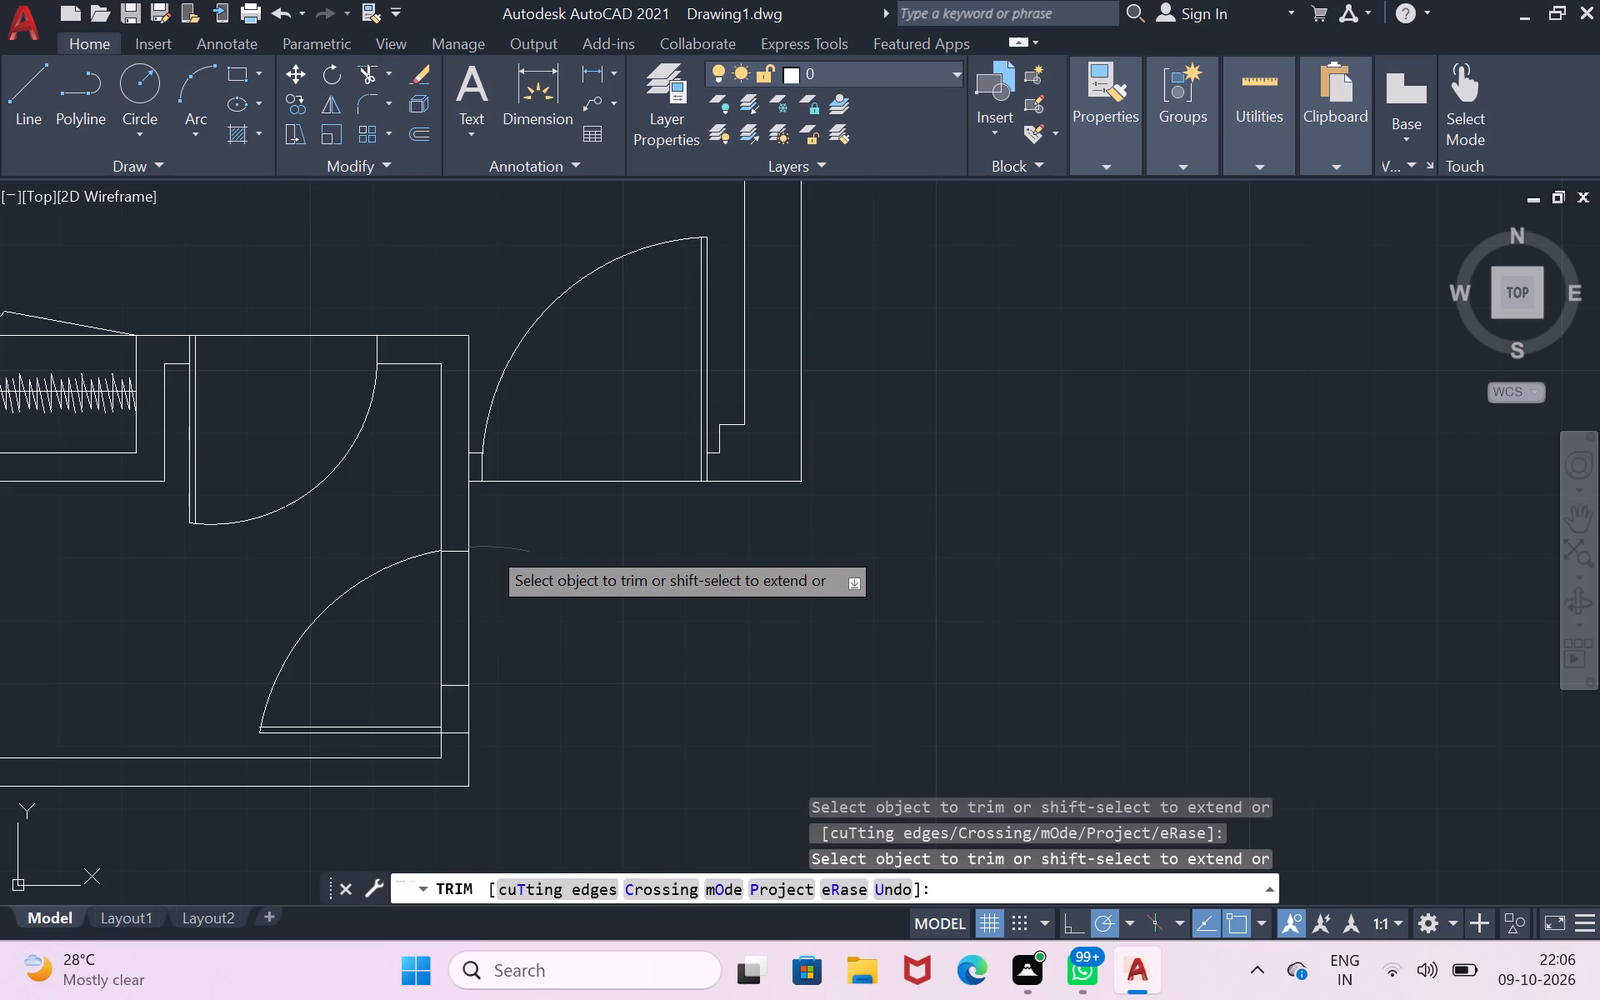
# Trim away the stray line crossing the east opening and the inner east wall line between the two jambs.
pyautogui.click(463, 688)
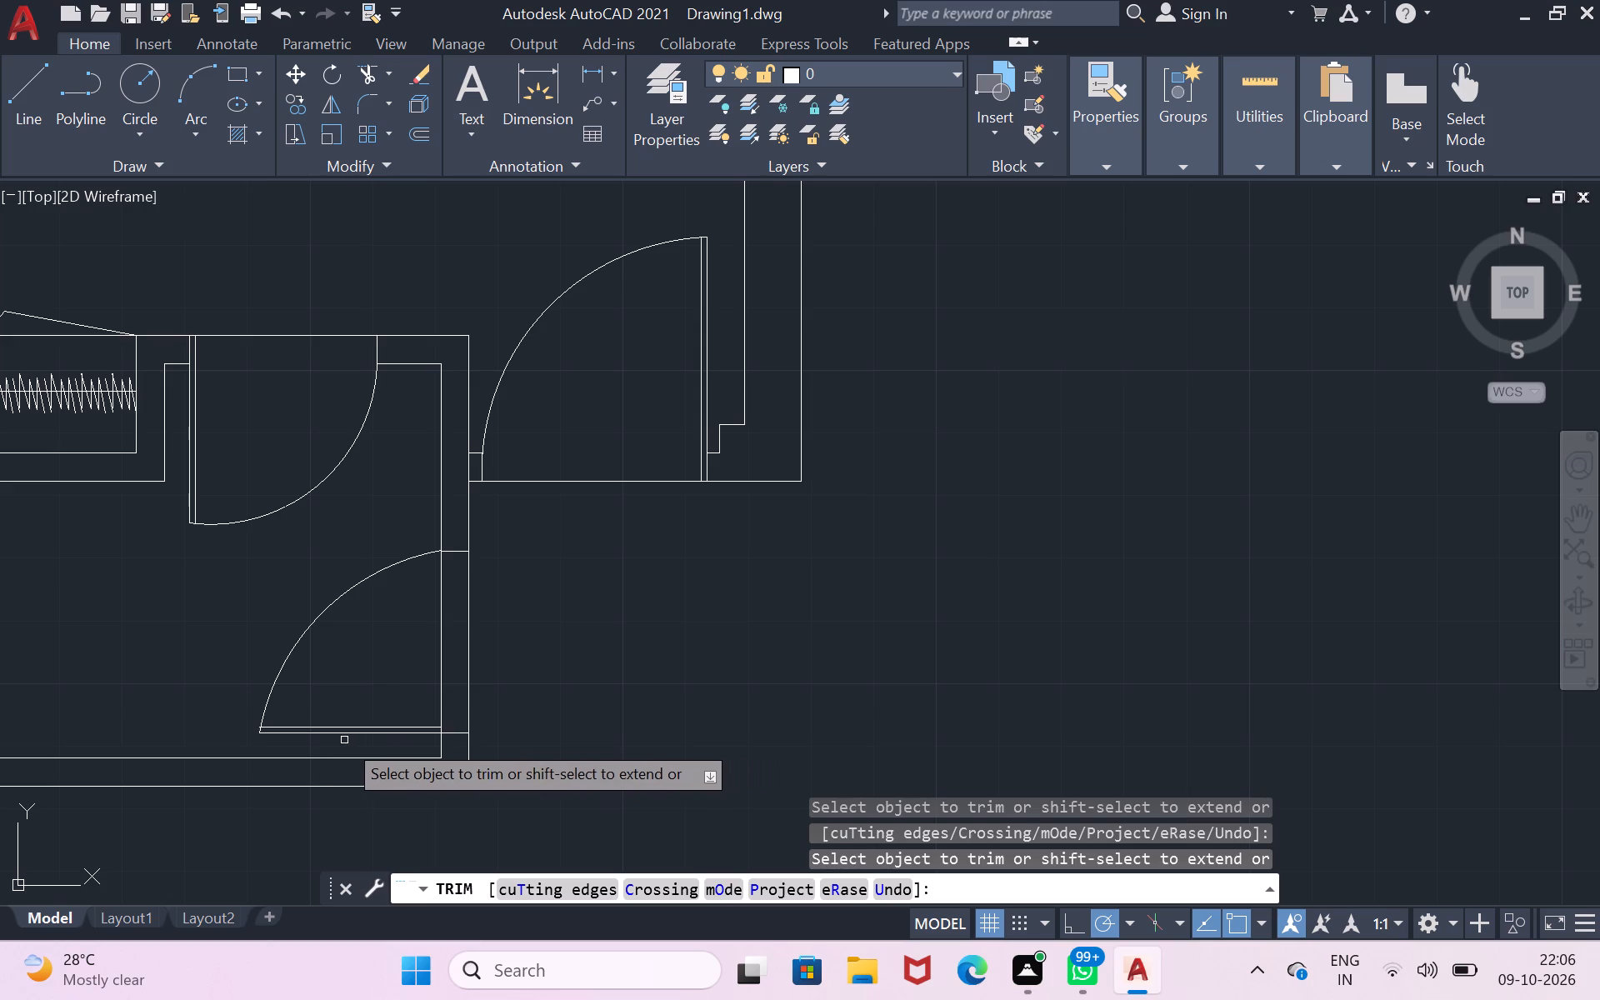
pyautogui.click(437, 712)
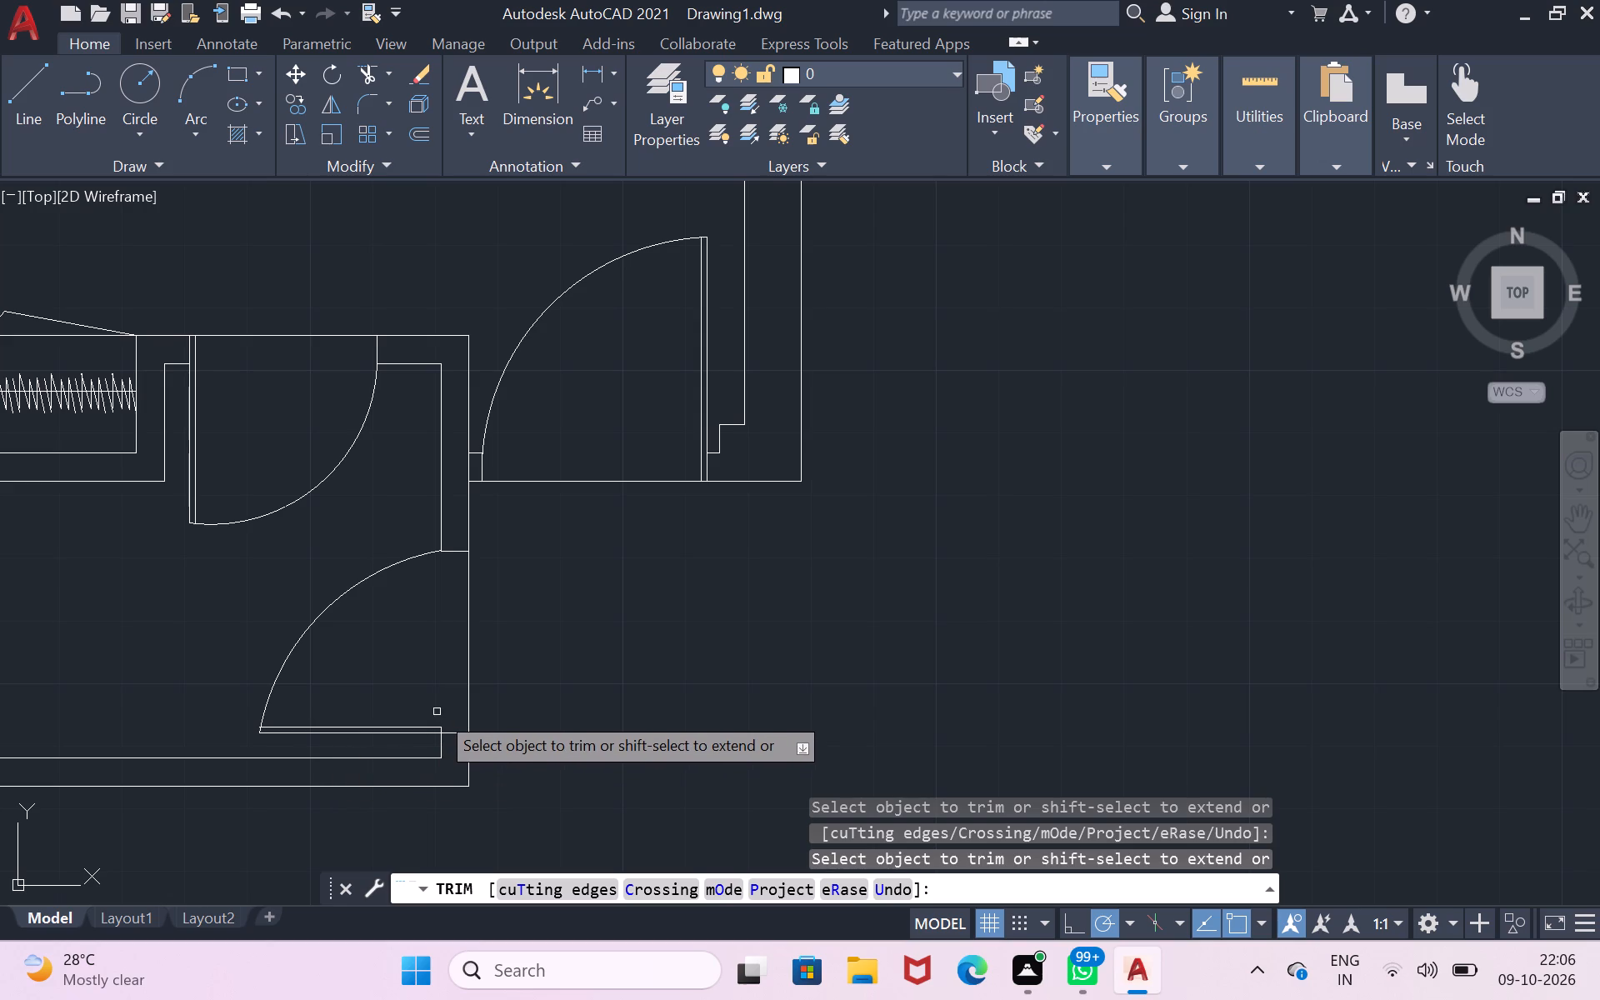
pyautogui.scroll(2, 434, 735)
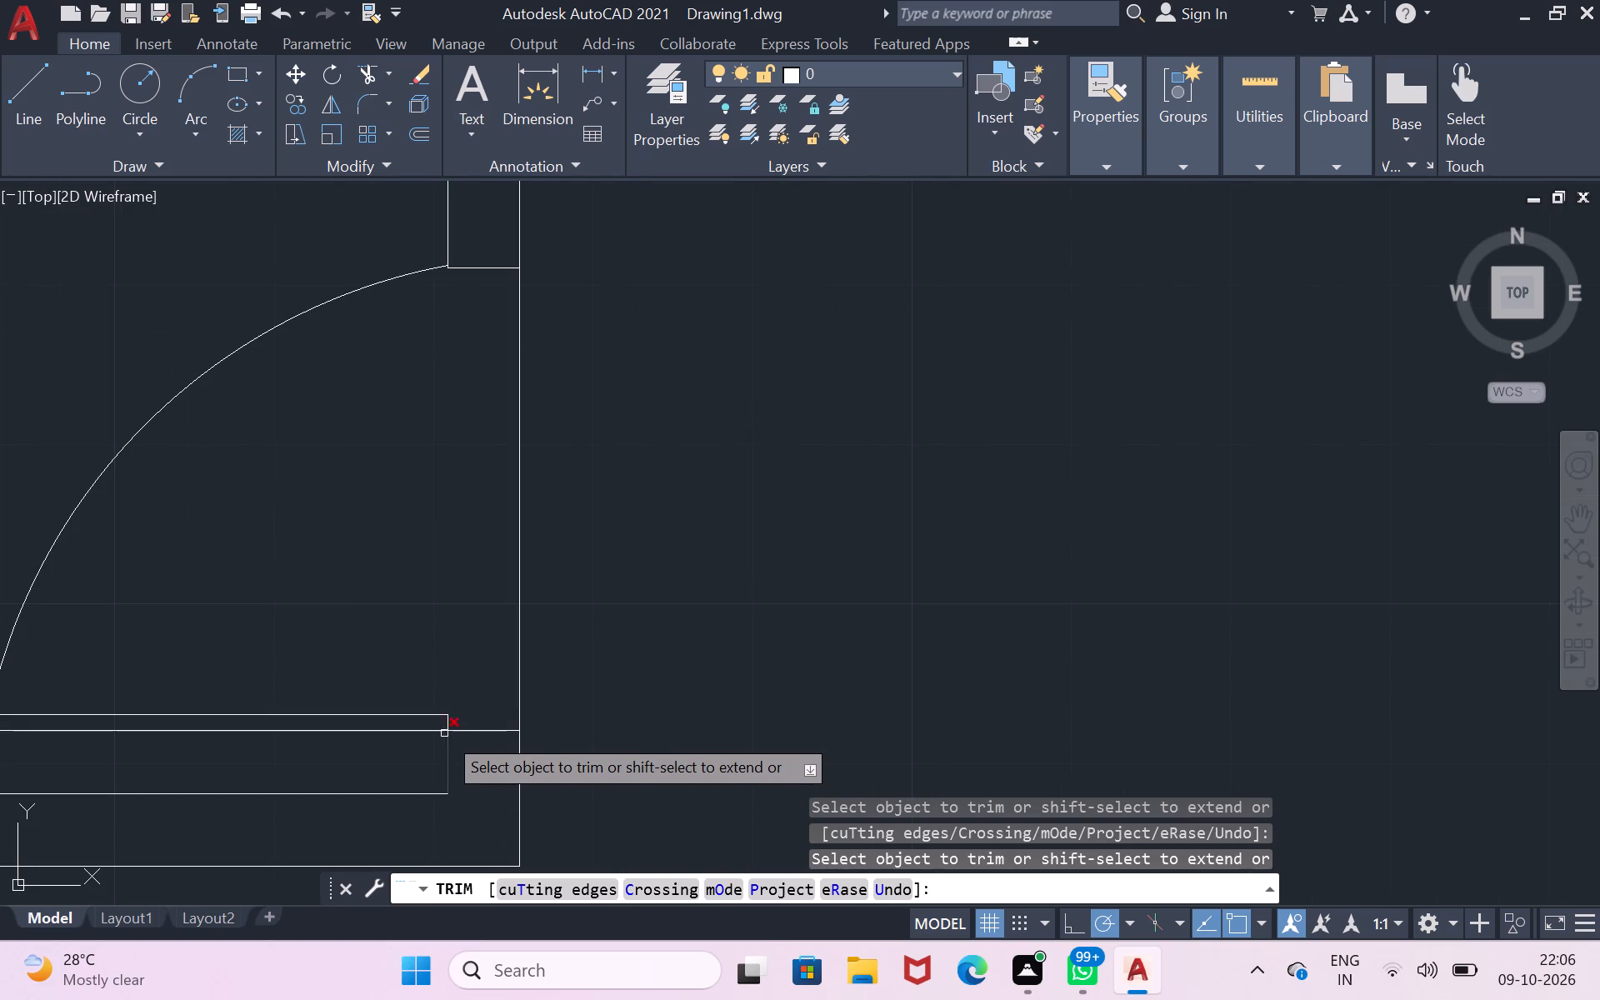
pyautogui.click(447, 724)
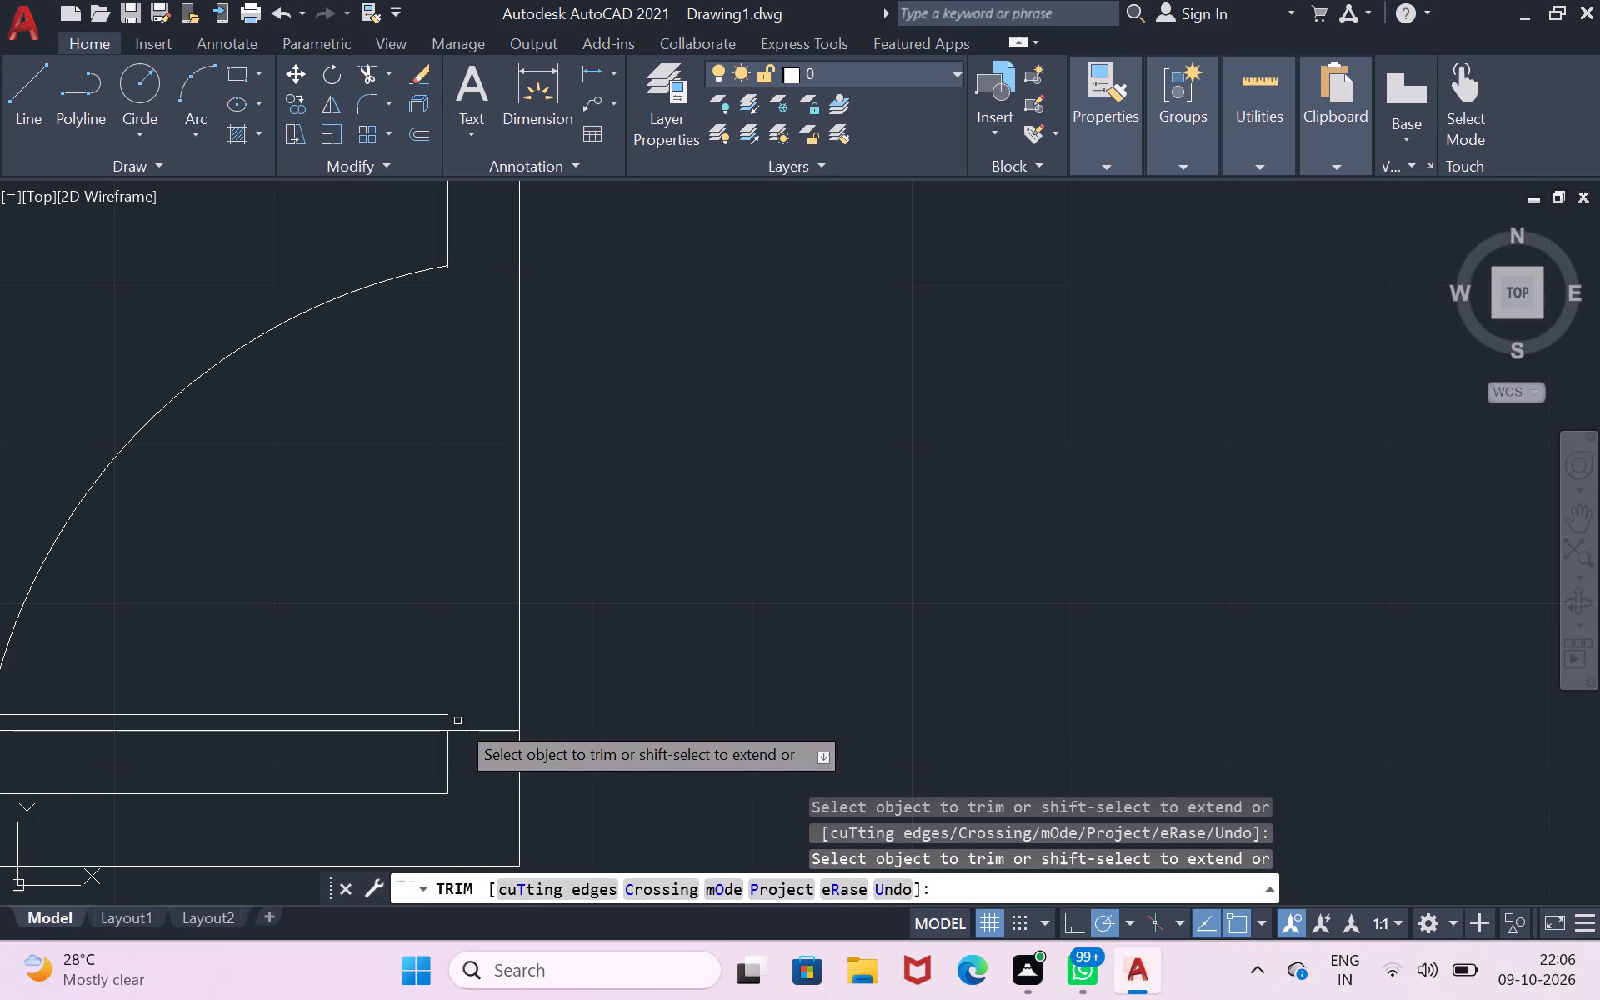
# Trim the short end of the upper leaf line that sticks out past the swing arc.
pyautogui.scroll(-1, 278, 745)
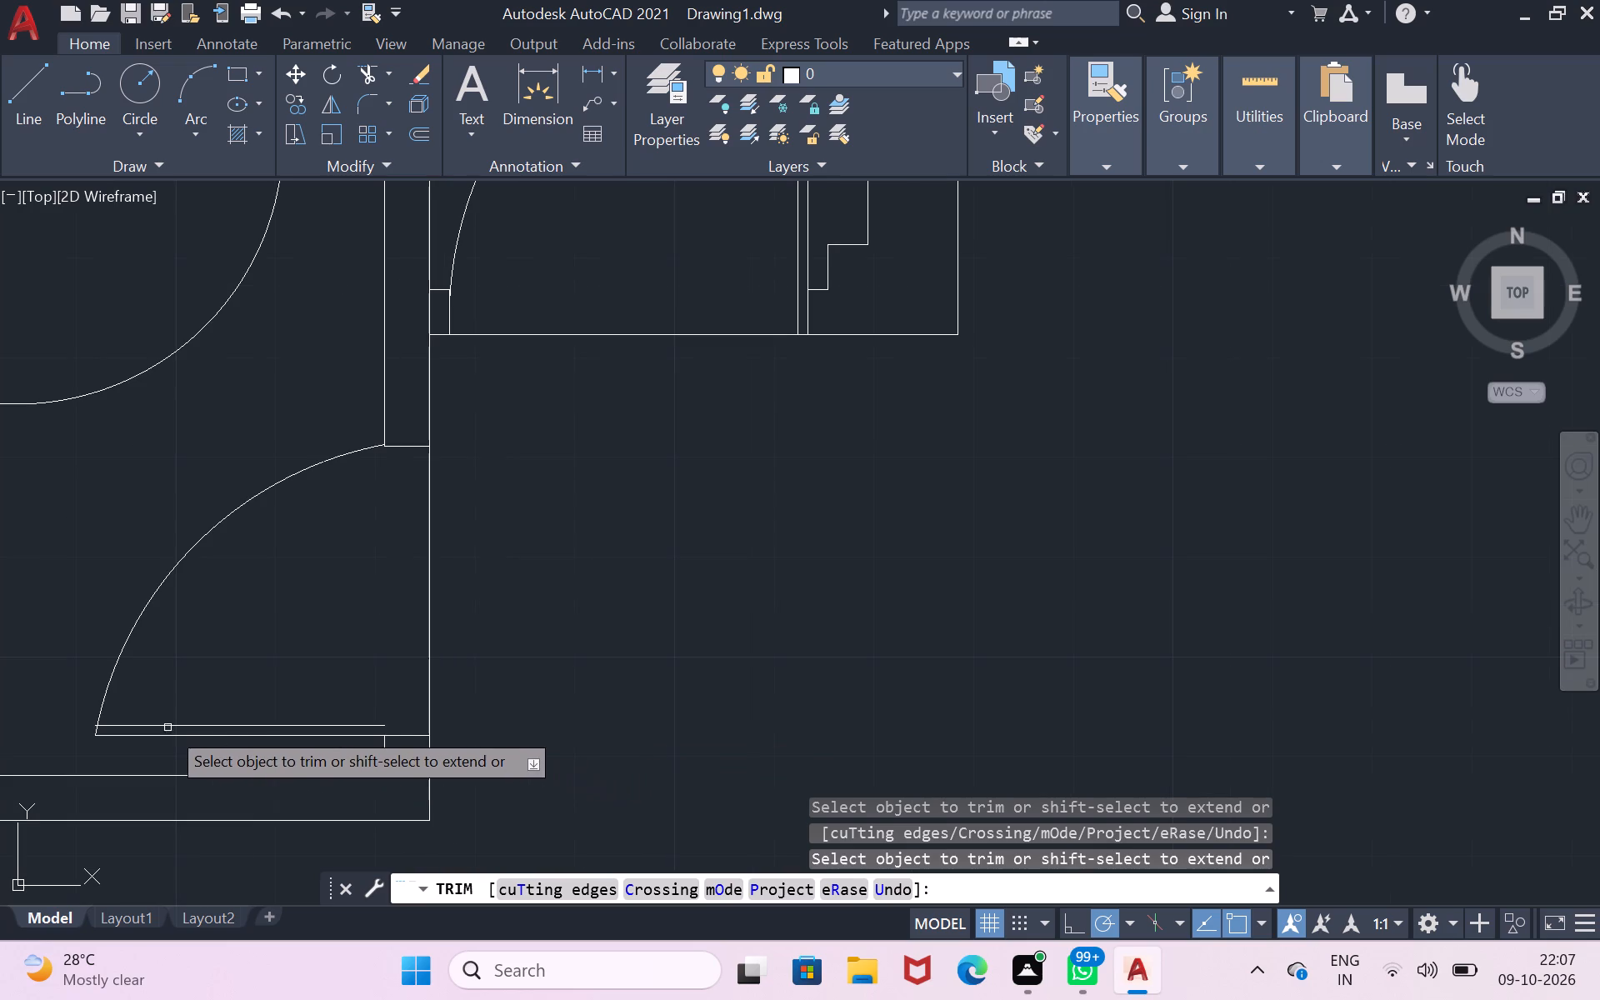
pyautogui.scroll(3, 78, 737)
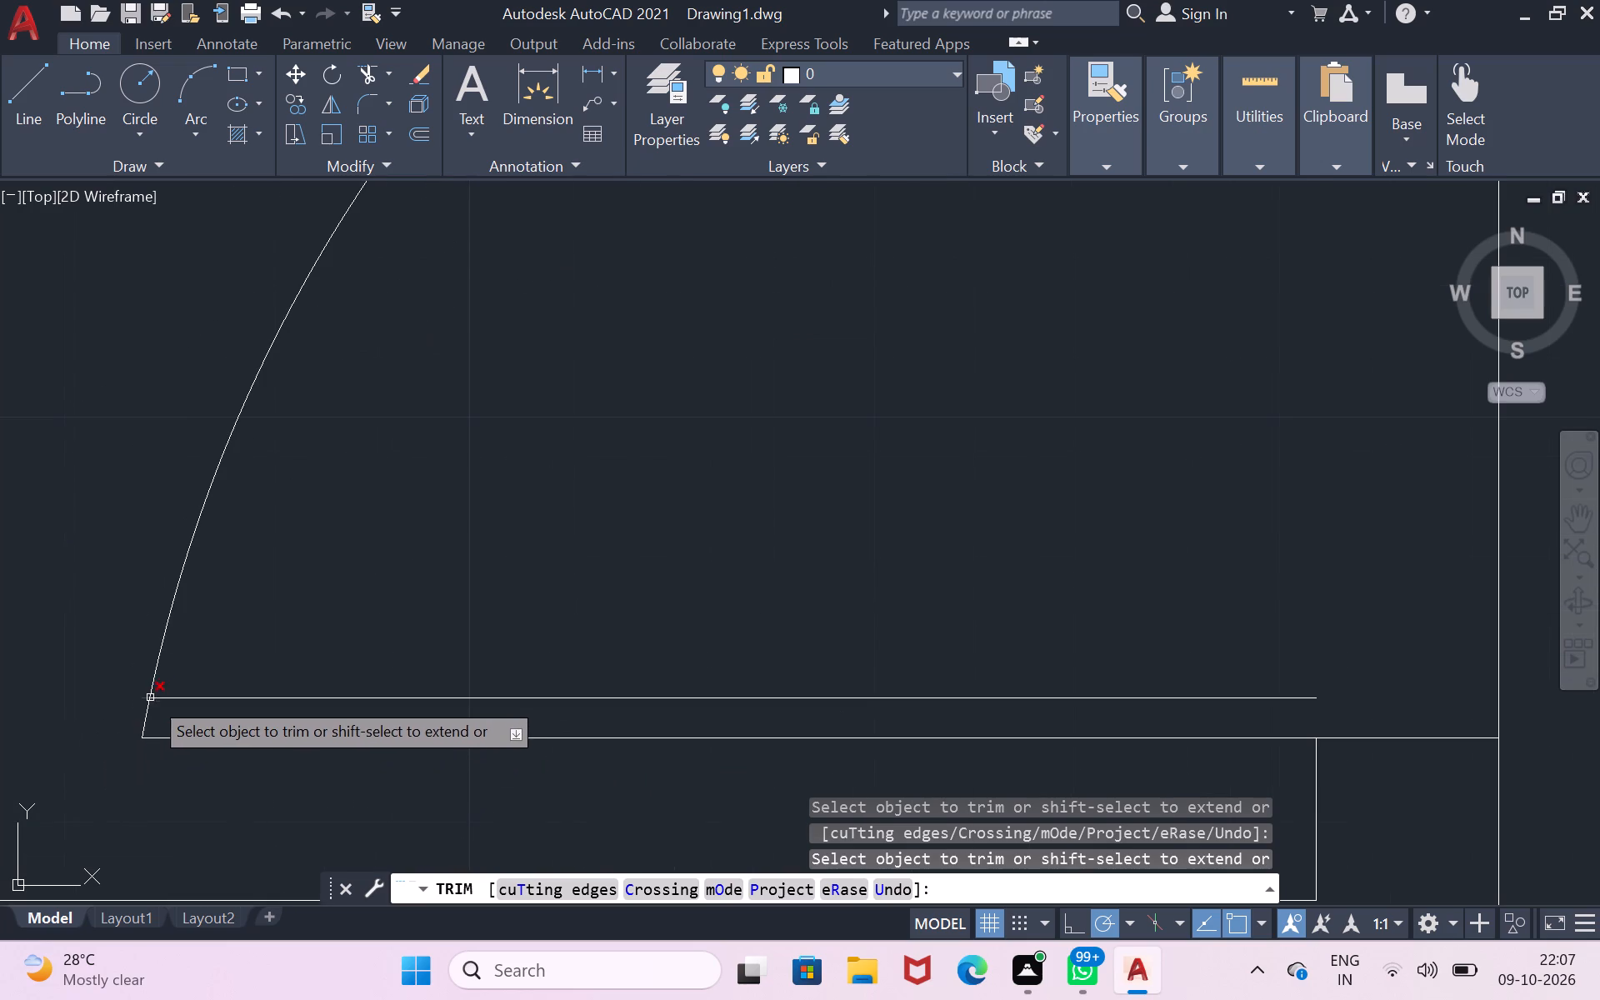
pyautogui.click(141, 700)
pyautogui.scroll(-2, 496, 601)
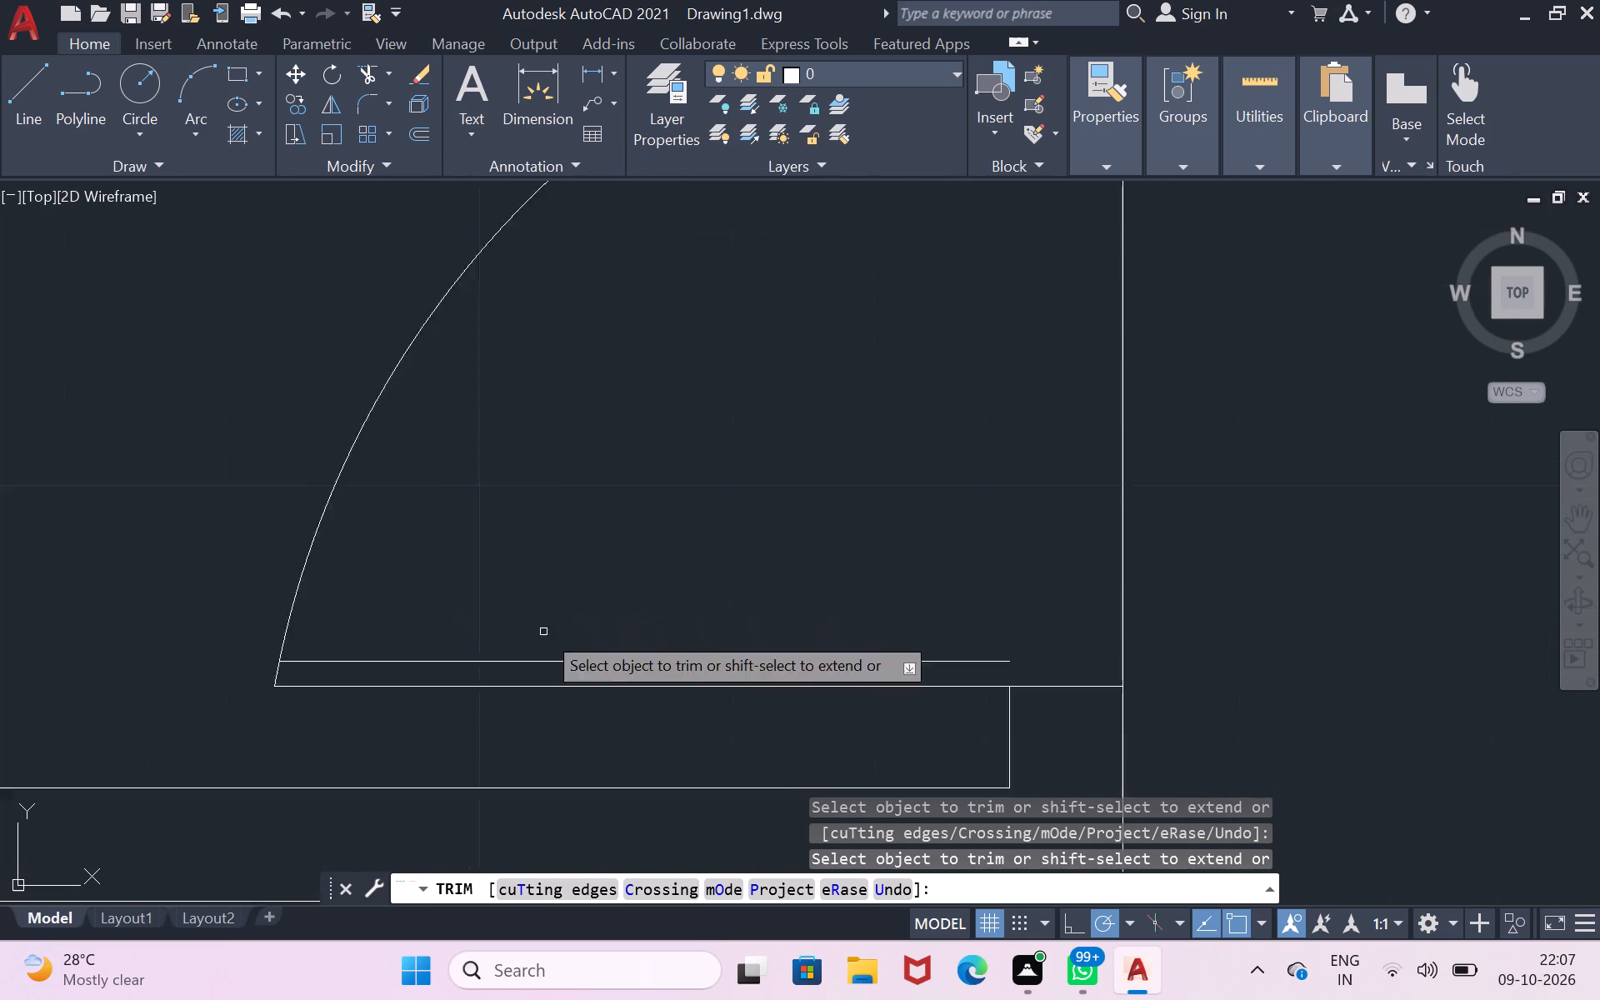
pyautogui.press('Return')
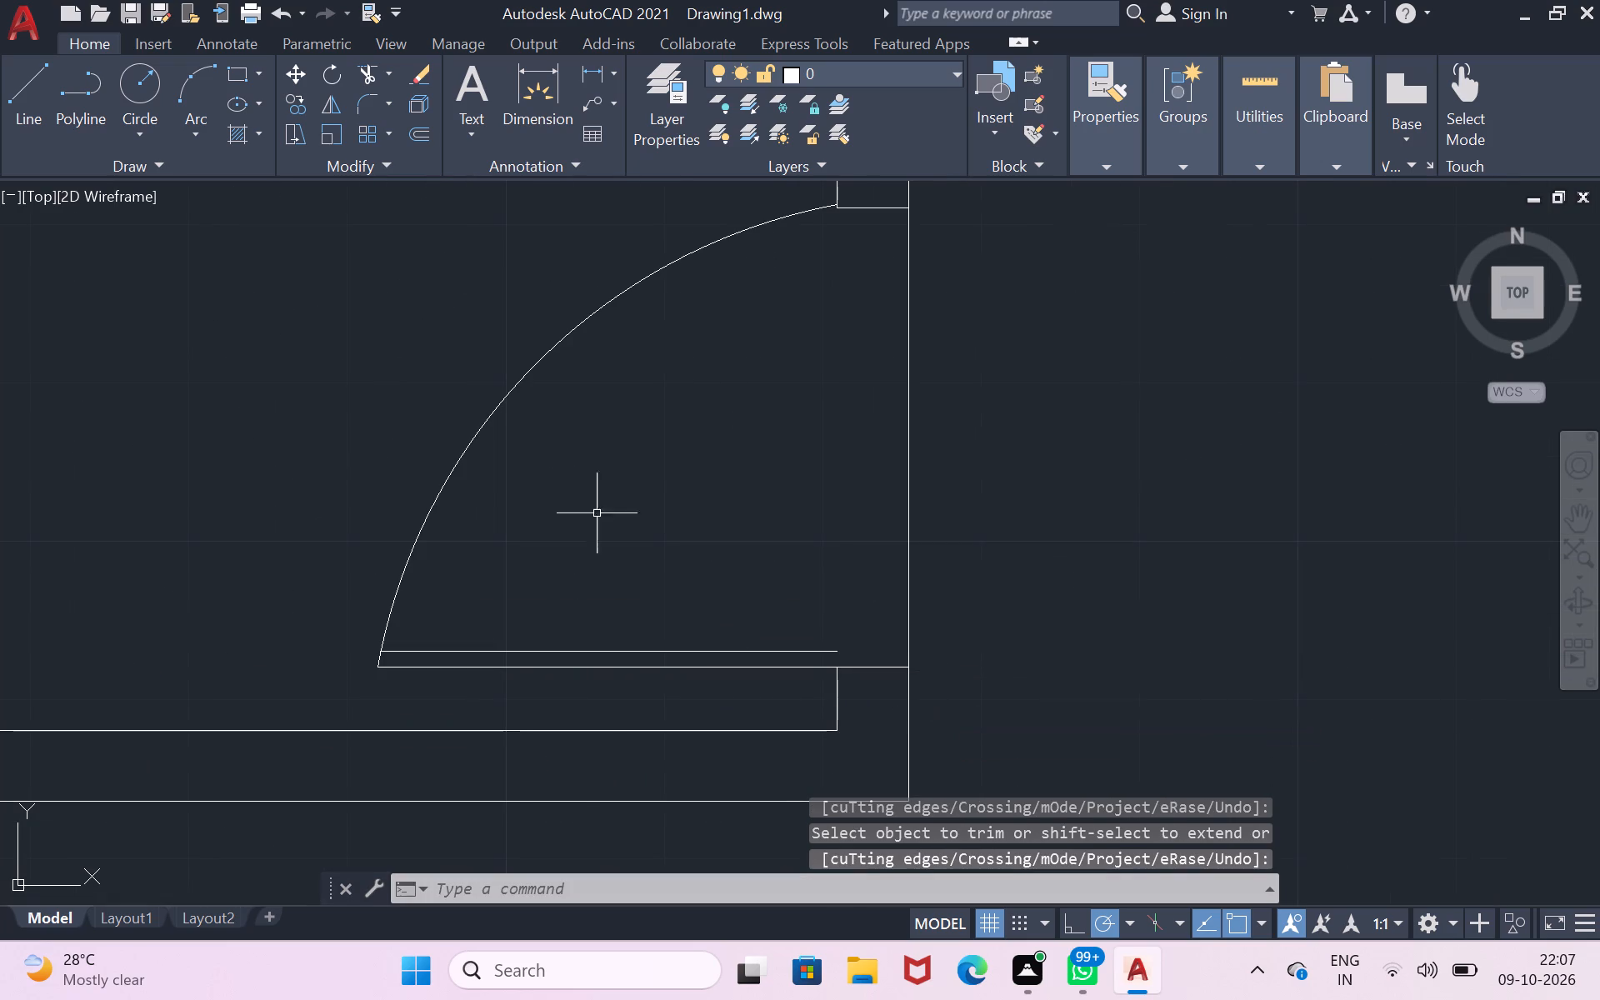
# Extend the upper leaf line with a line east across the opening to the east wall's outer face.
pyautogui.click(32, 78)
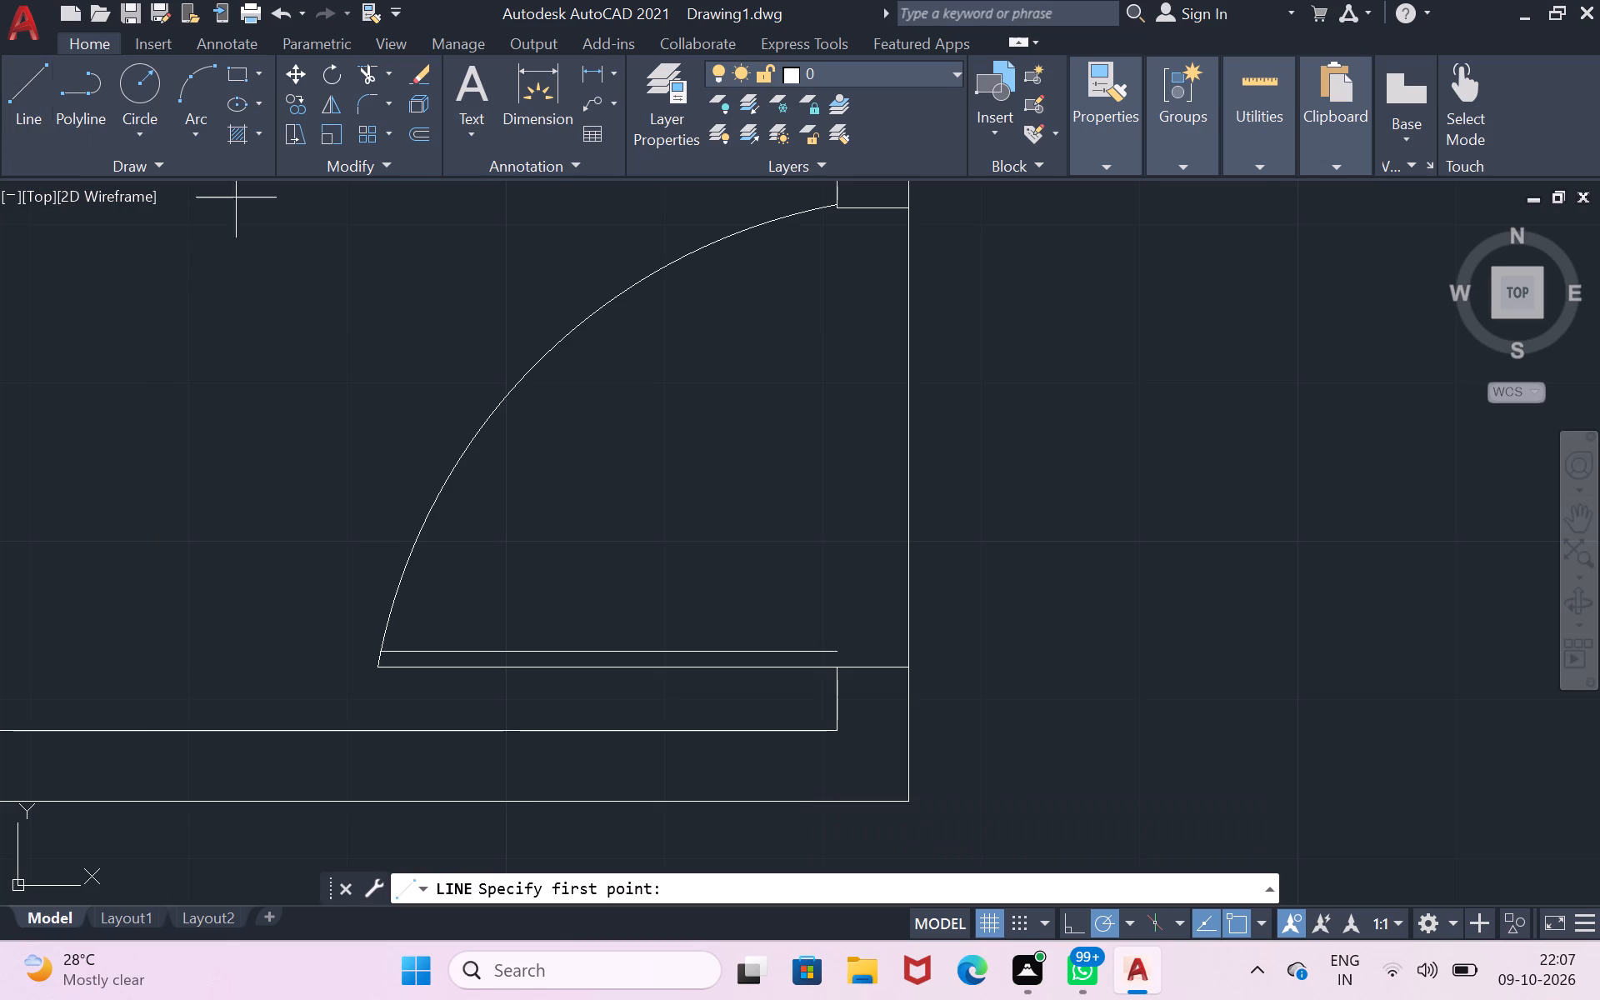
pyautogui.click(838, 652)
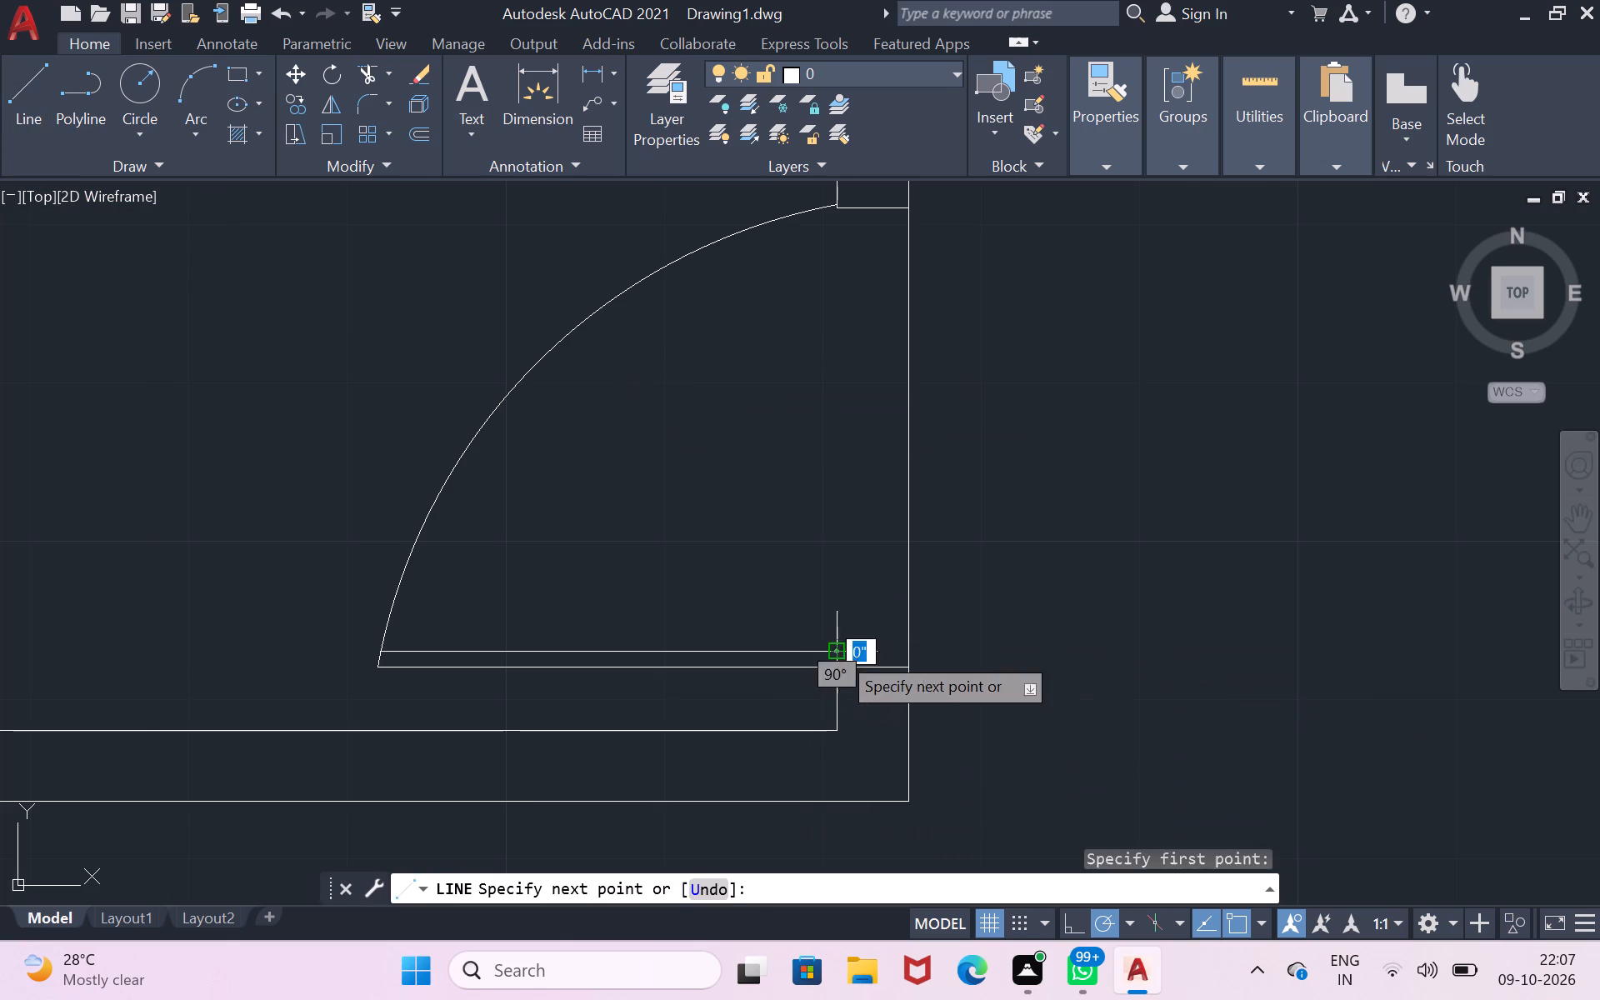
pyautogui.click(902, 652)
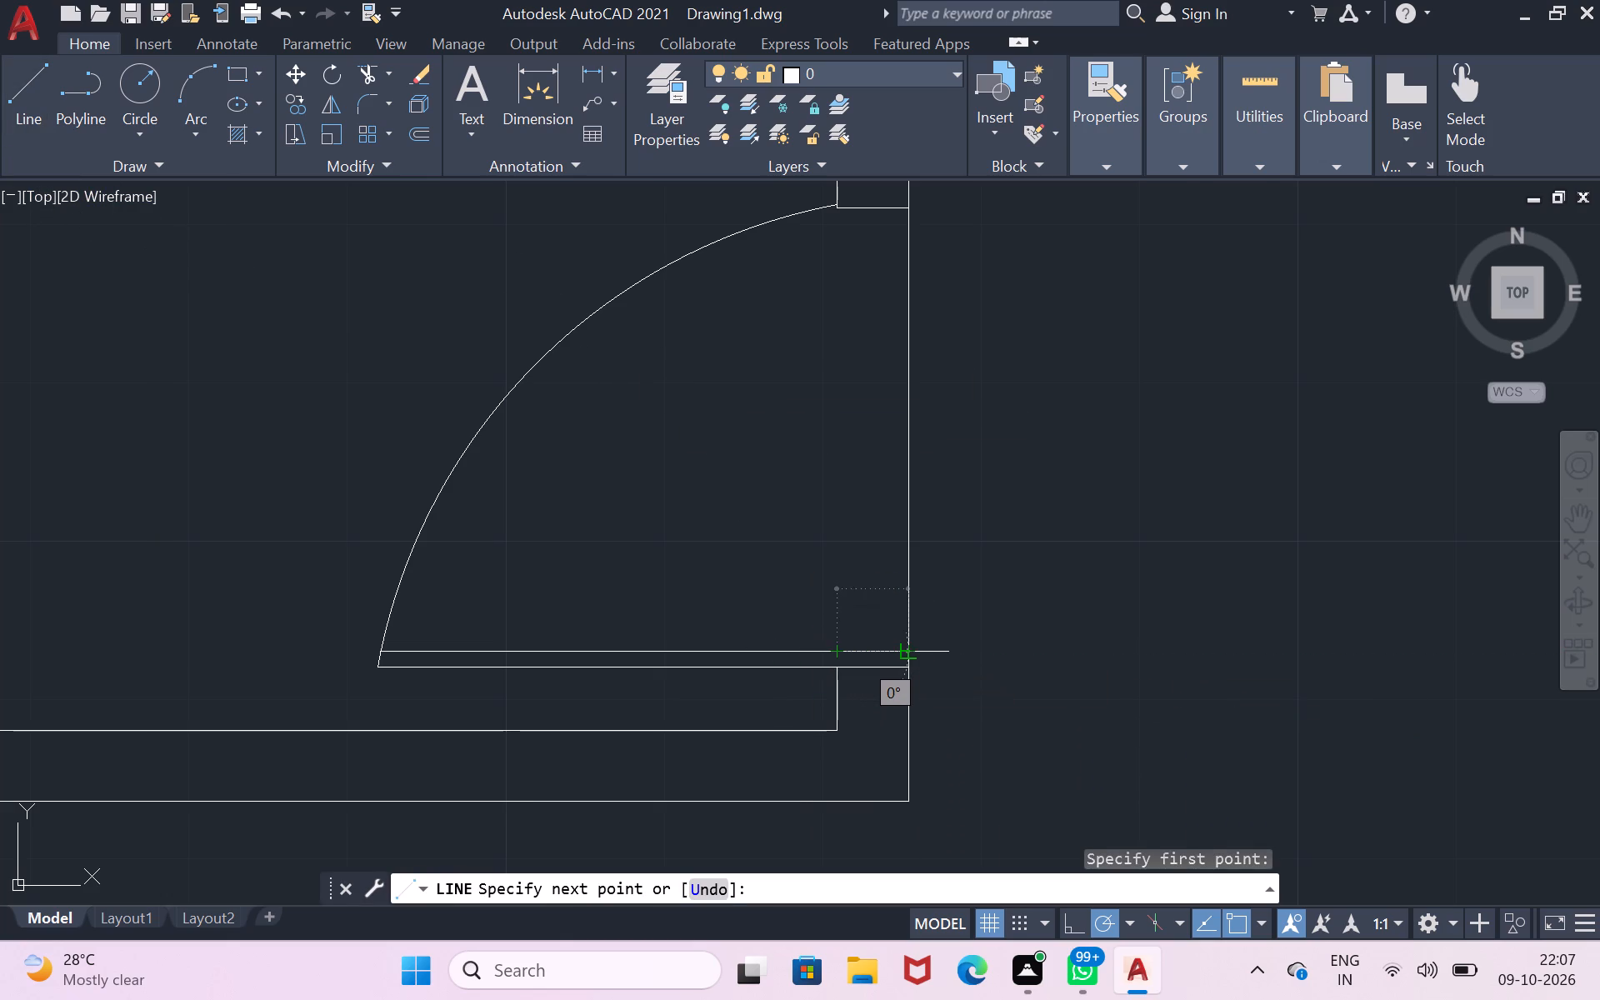
pyautogui.press('Return')
# Draw the outline of a narrow strip along the north wall in the south space's northwest corner.
pyautogui.scroll(-2, 932, 637)
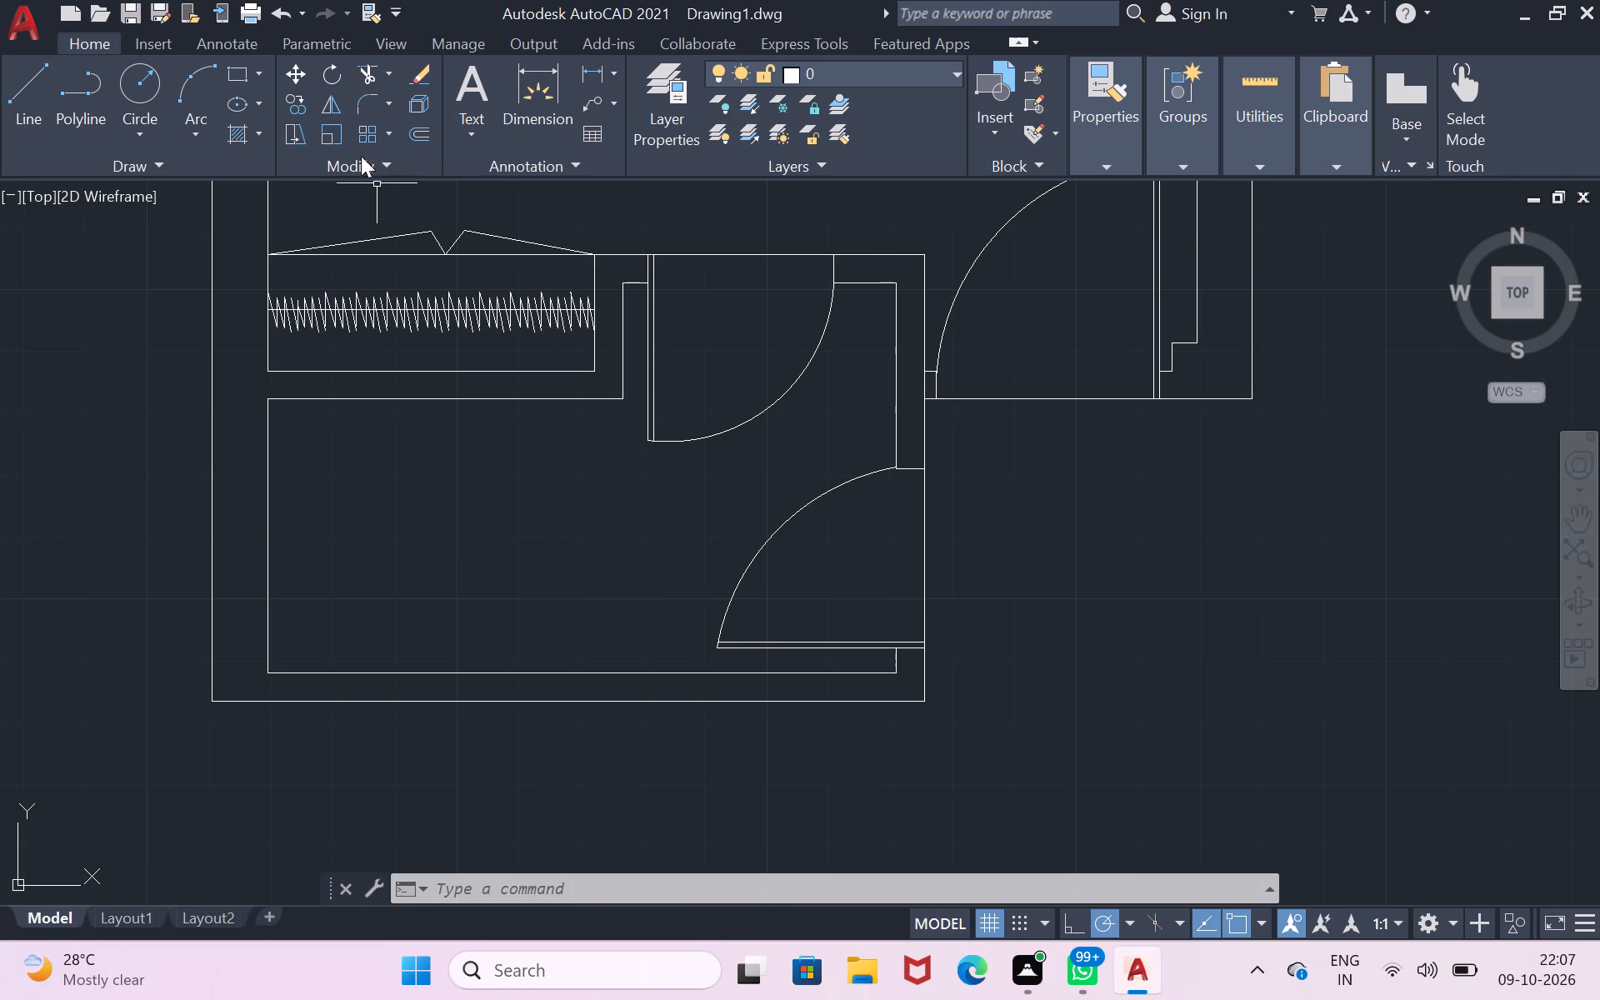
pyautogui.click(13, 107)
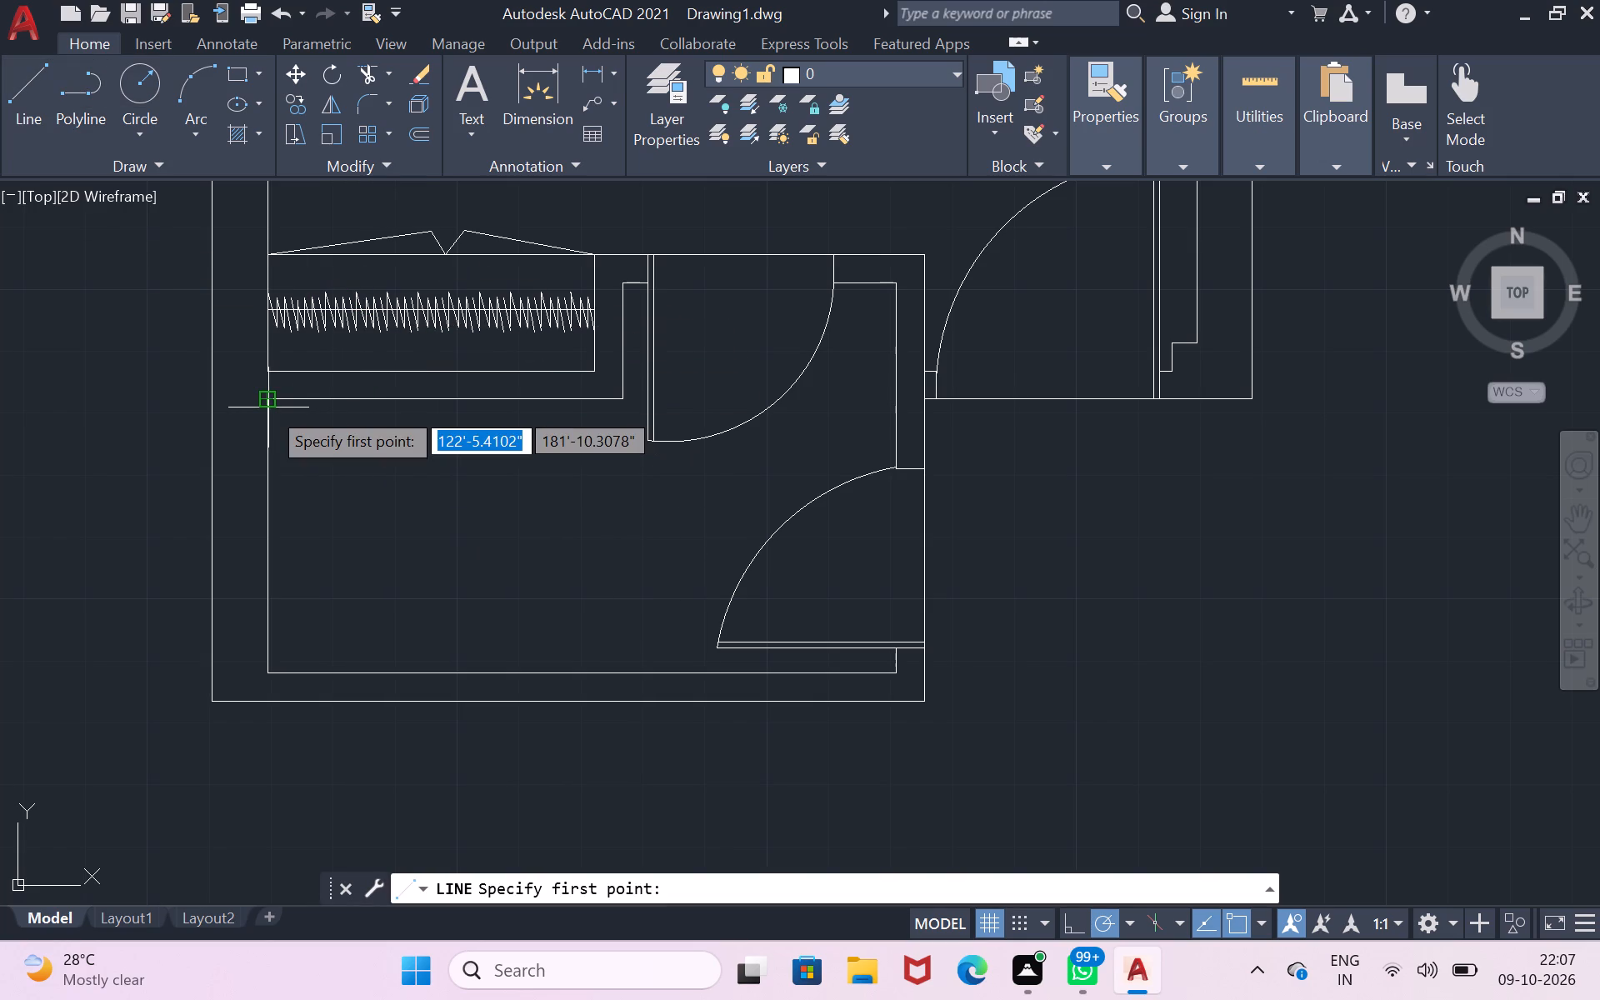
pyautogui.scroll(2, 268, 407)
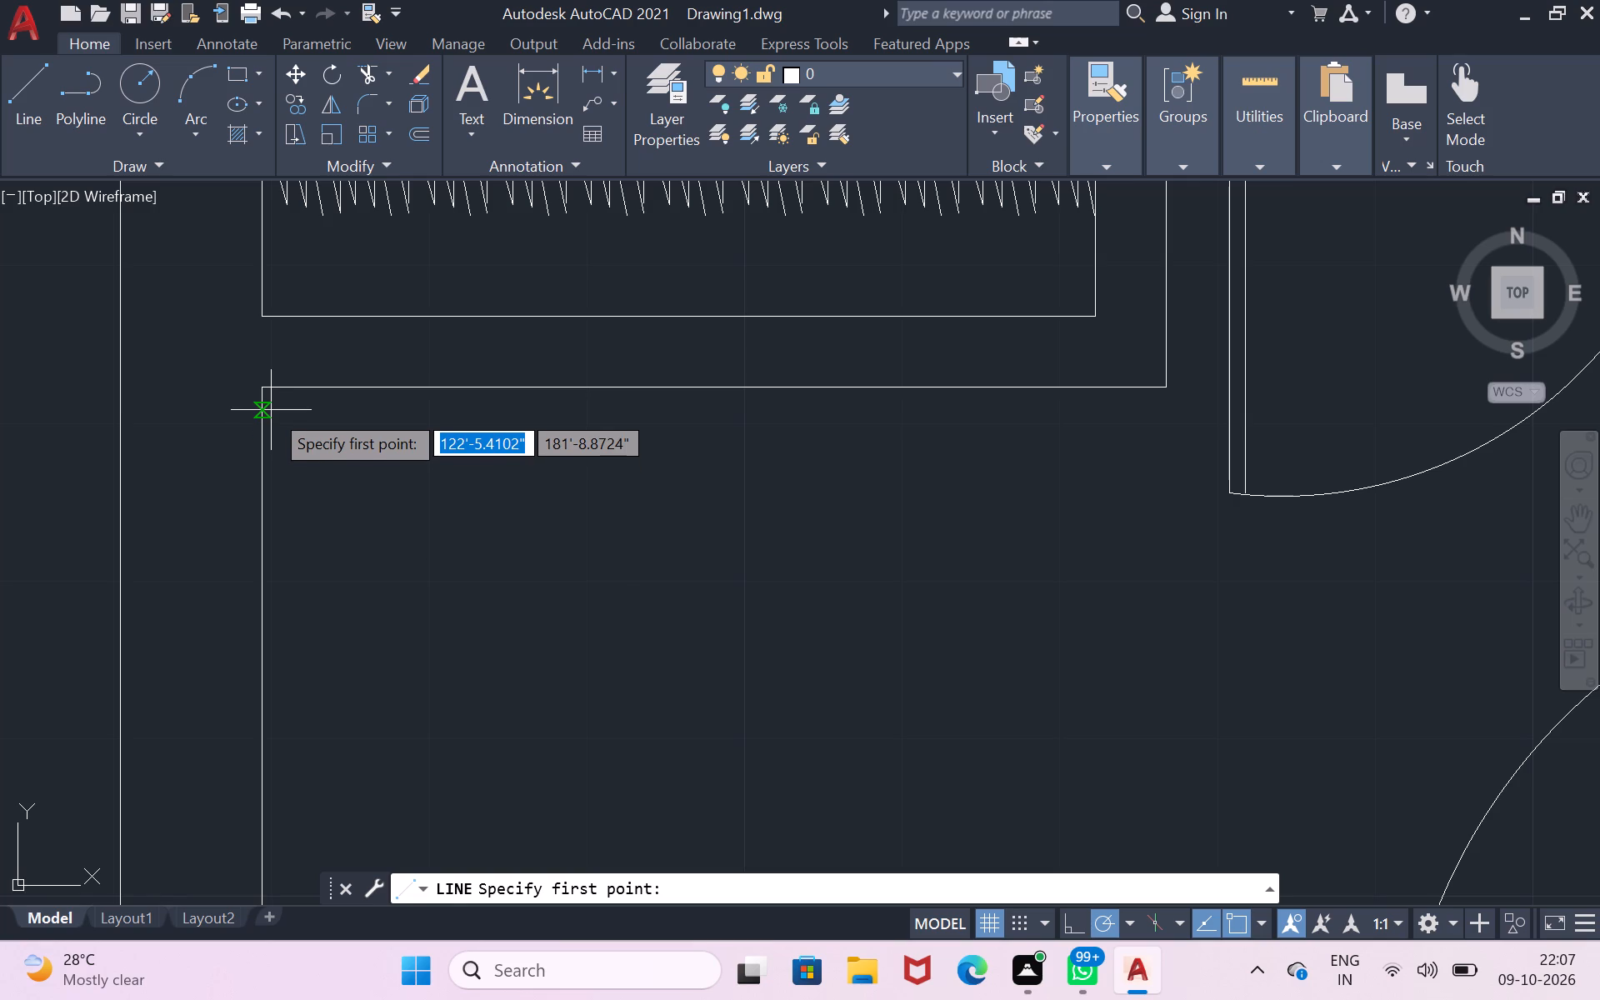
pyautogui.click(272, 407)
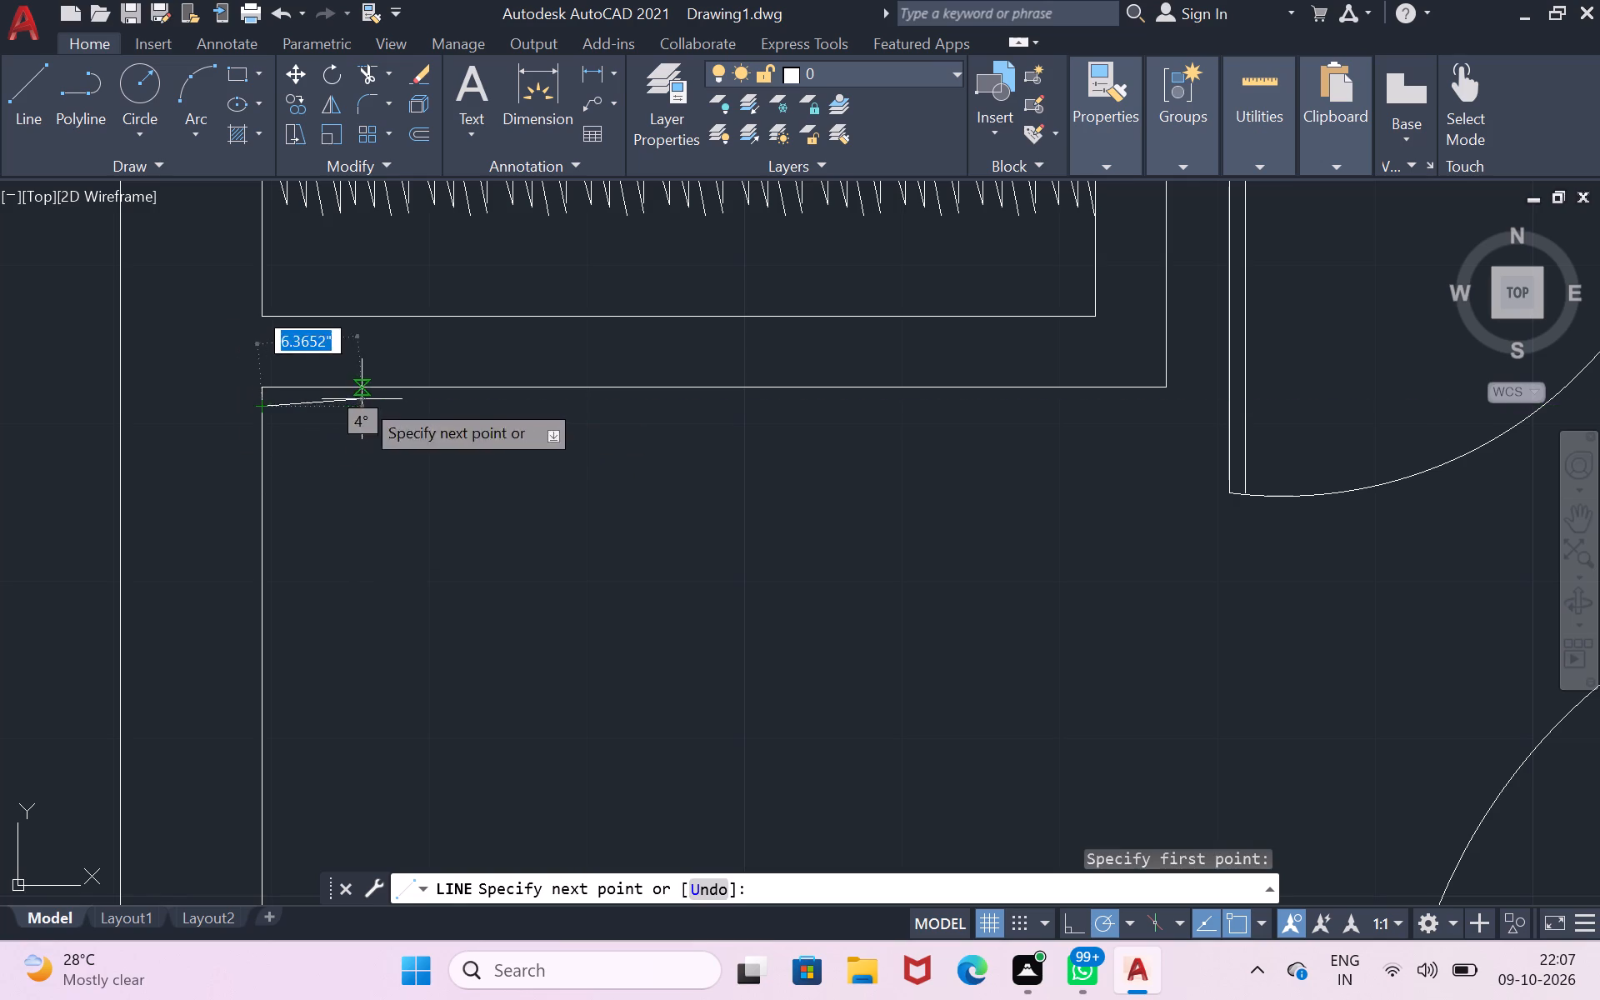
pyautogui.click(531, 408)
pyautogui.click(527, 385)
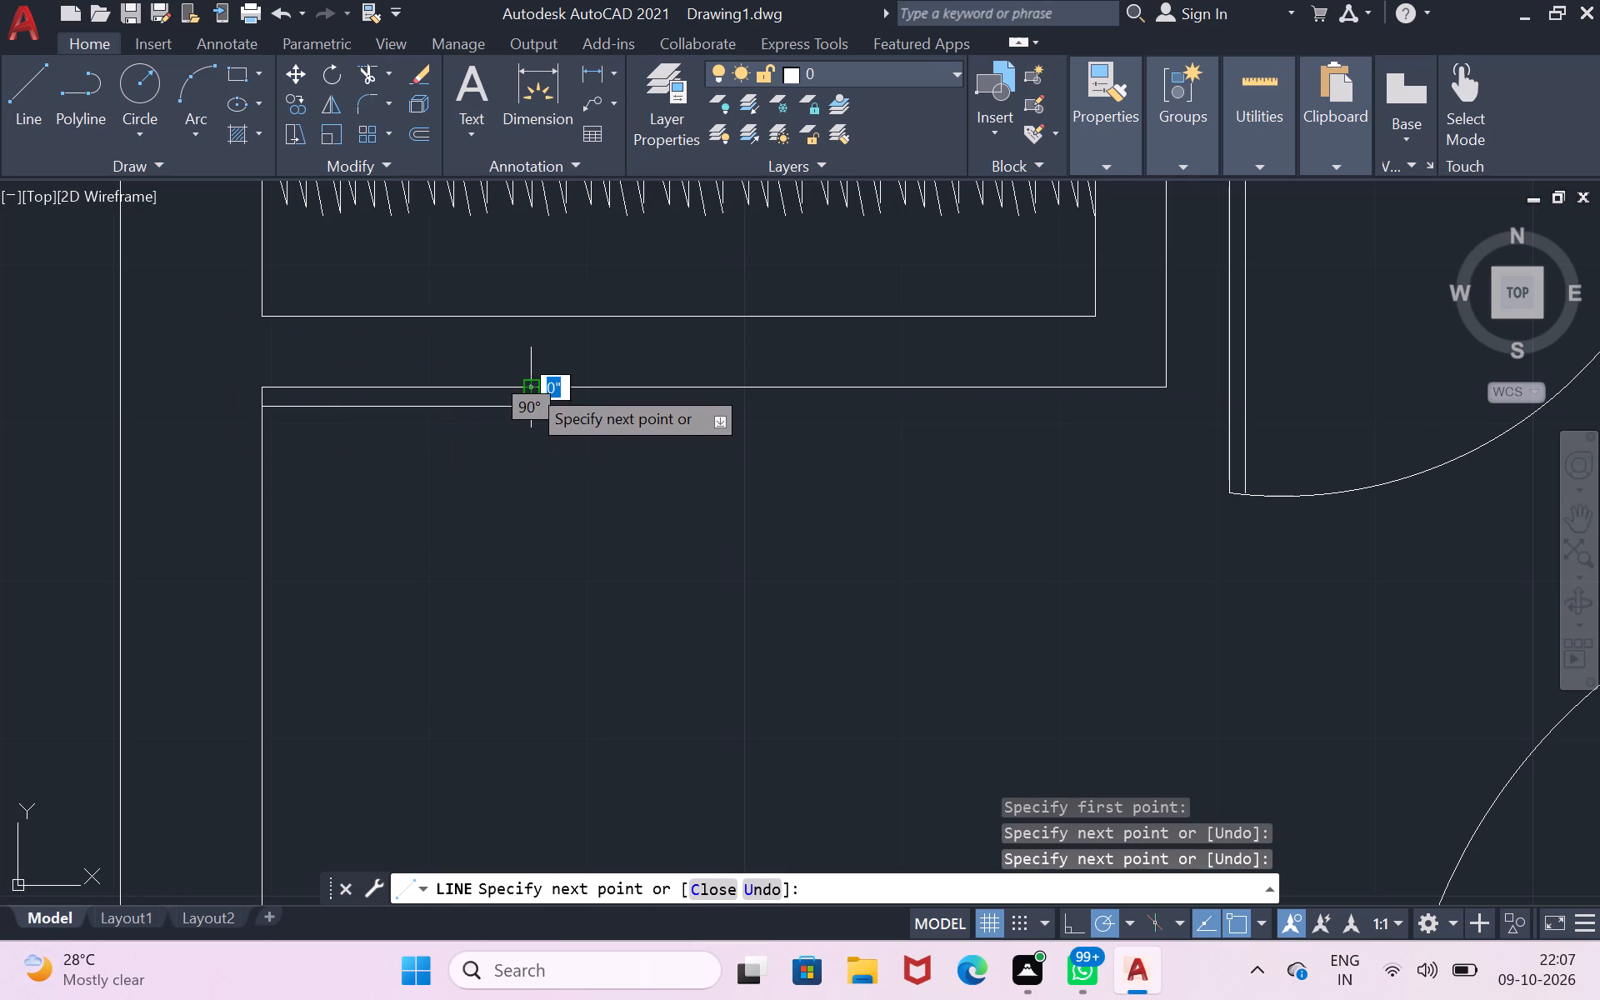
# Enclose the strip in a box about 1'7" wide and 11.6" deep, closed with a polyline back to the west wall.
pyautogui.click(567, 387)
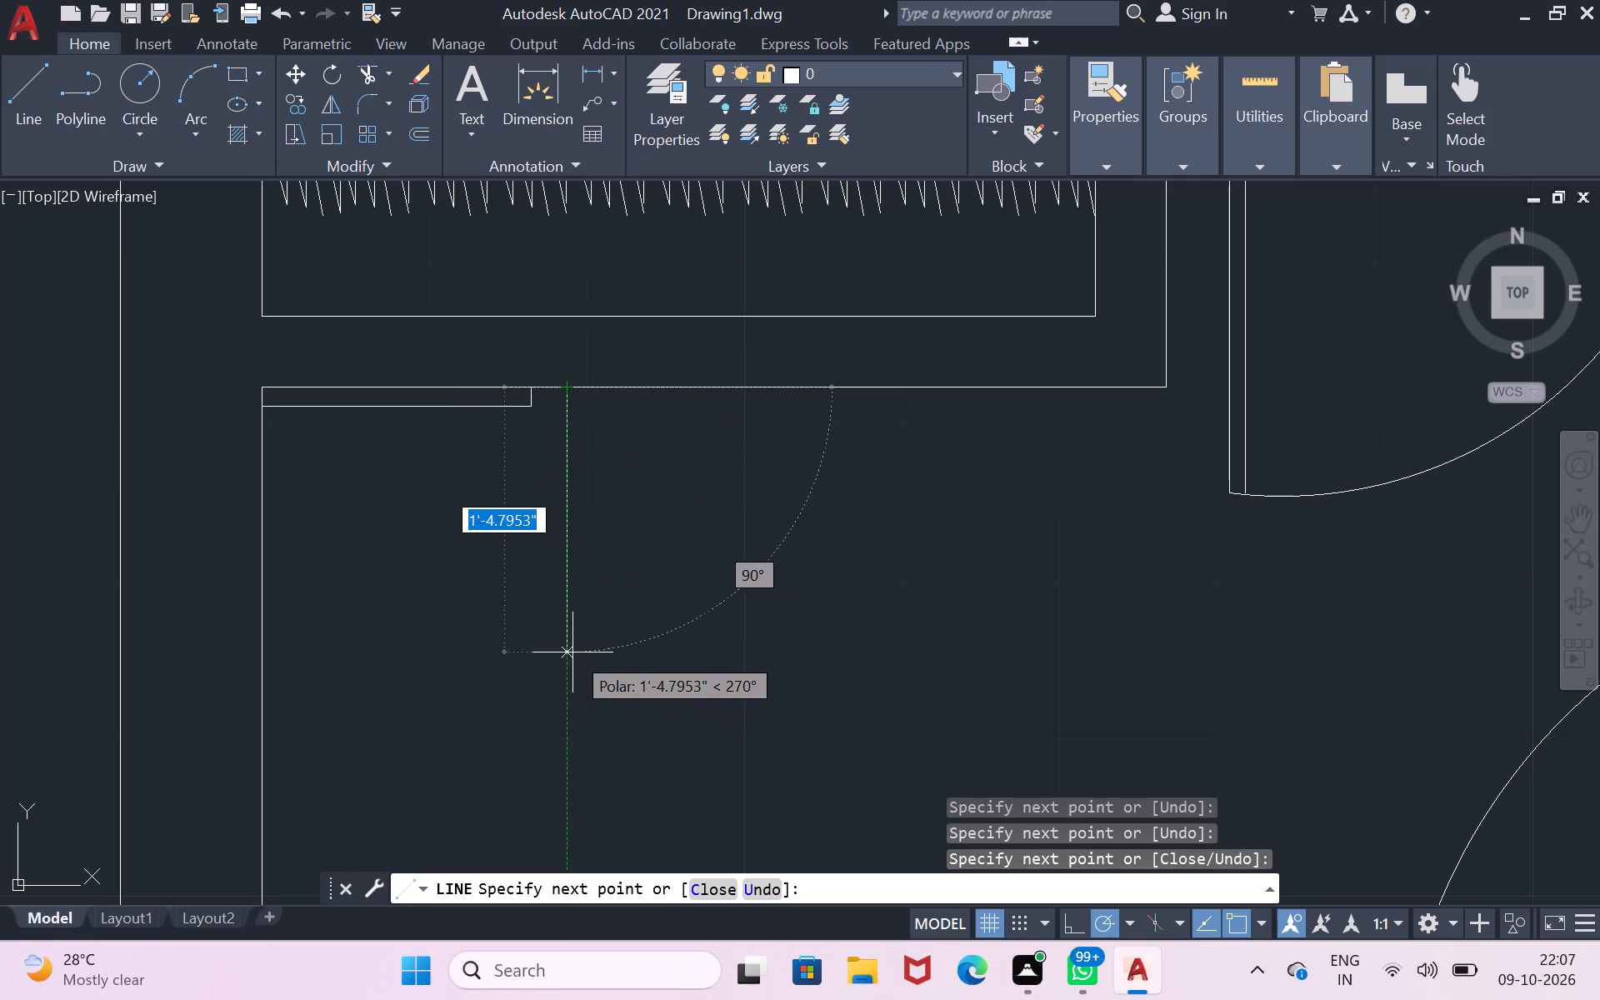
pyautogui.click(569, 570)
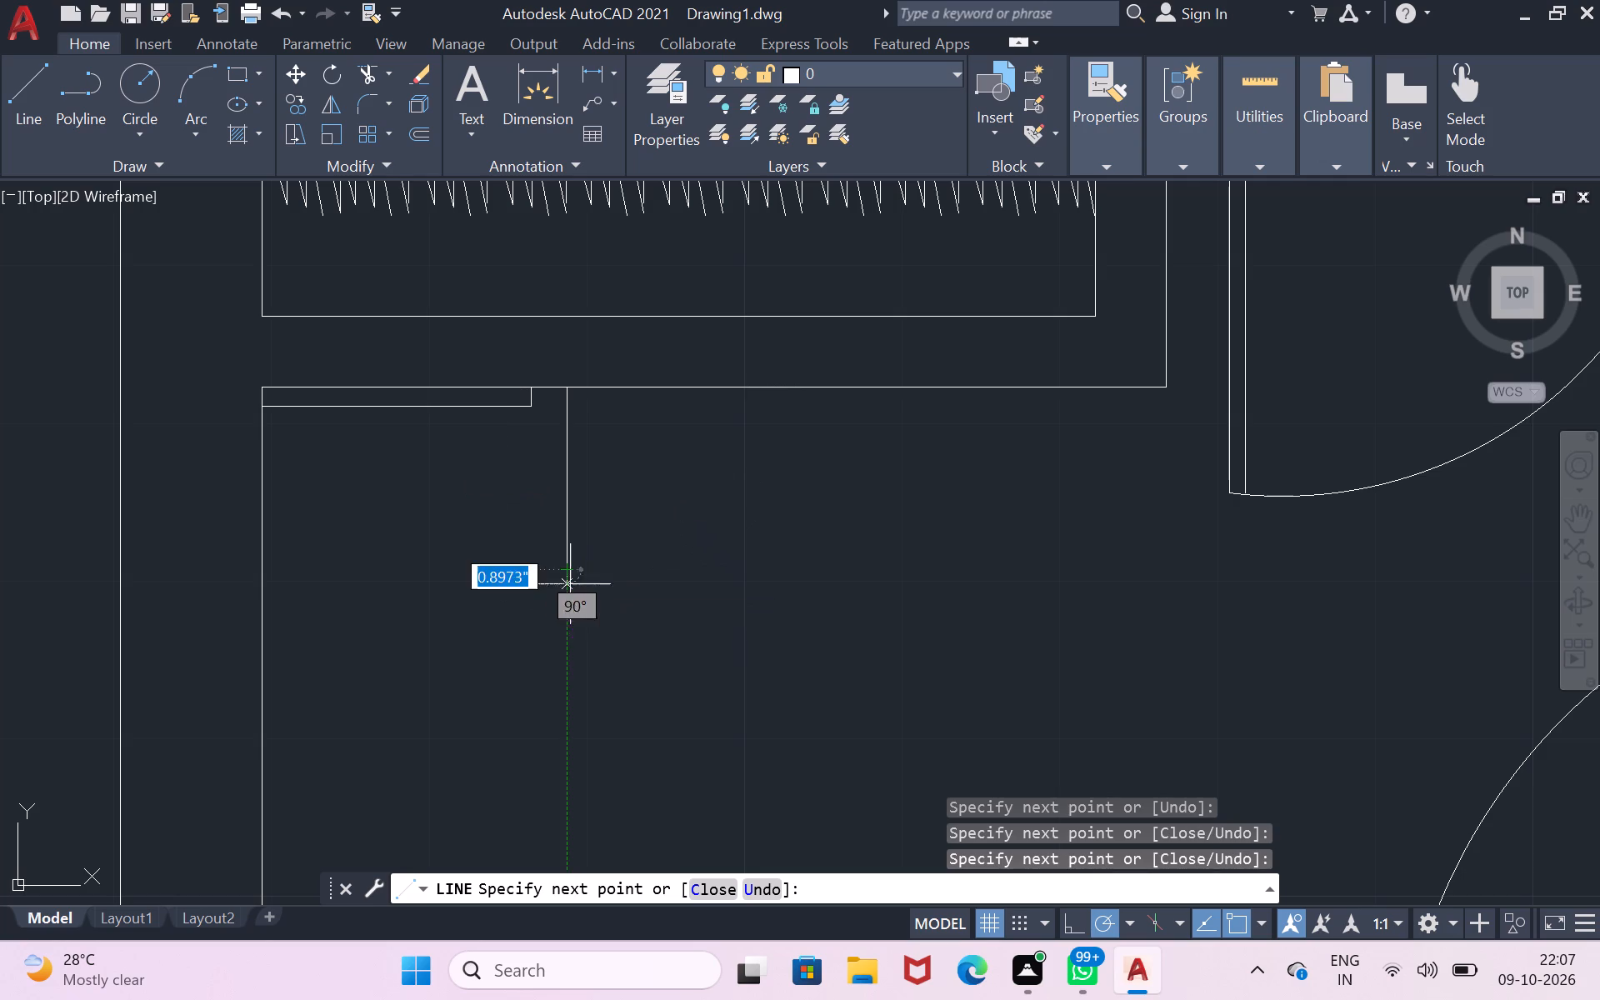
pyautogui.press('Return')
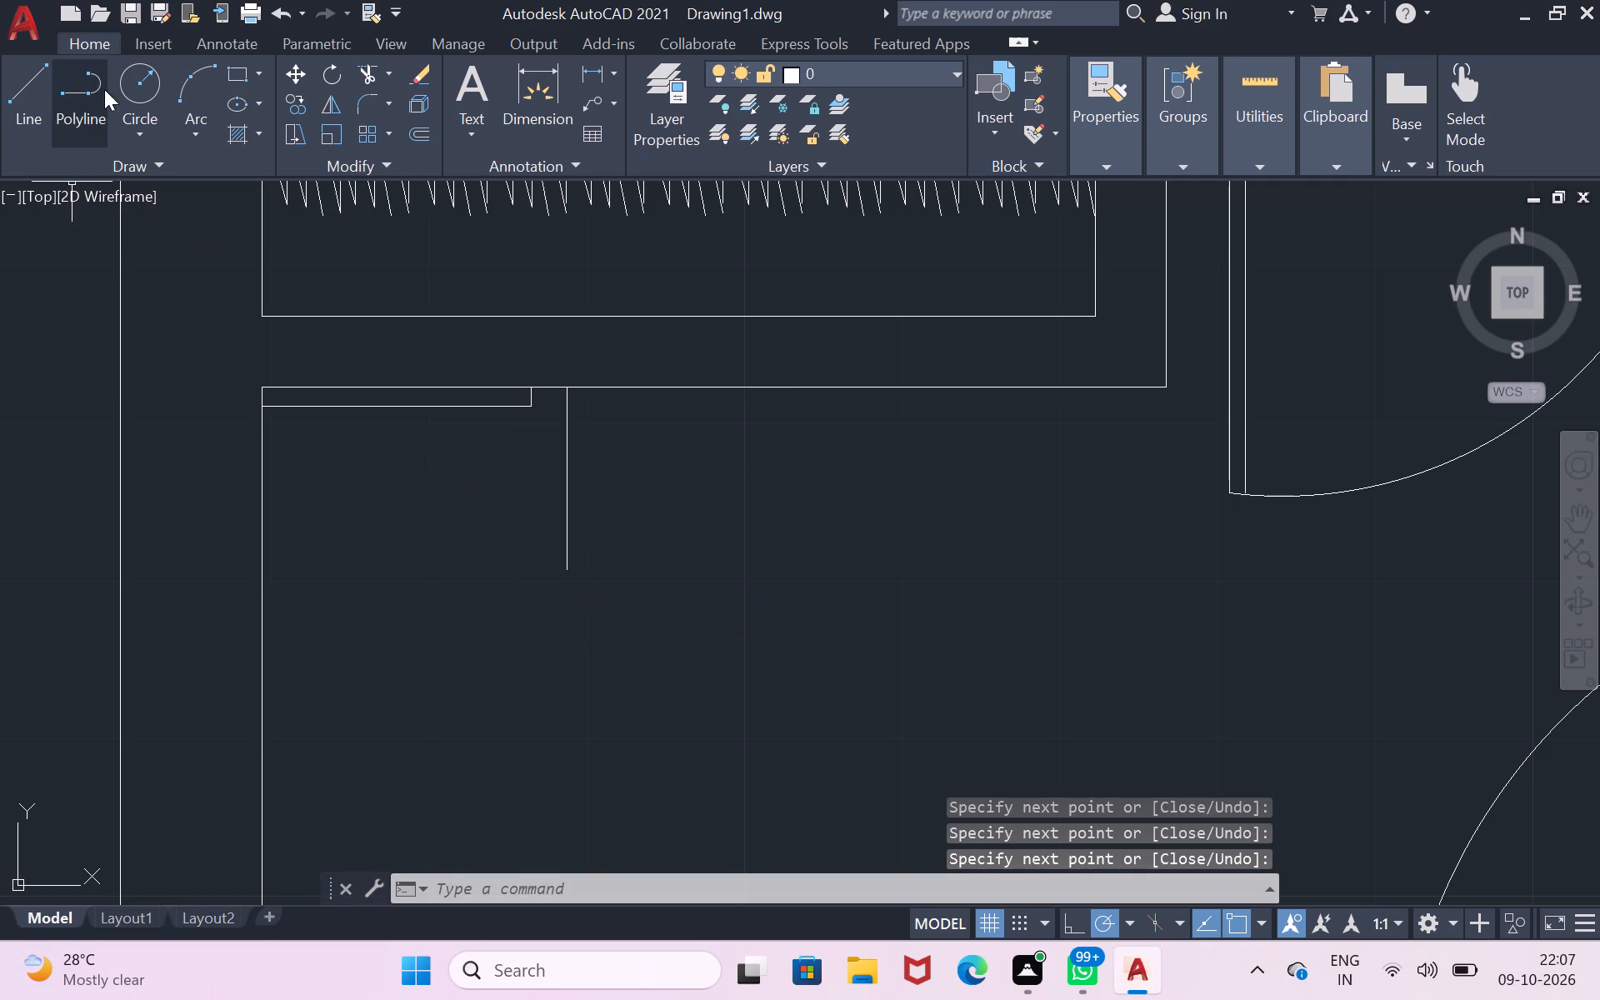
pyautogui.click(72, 87)
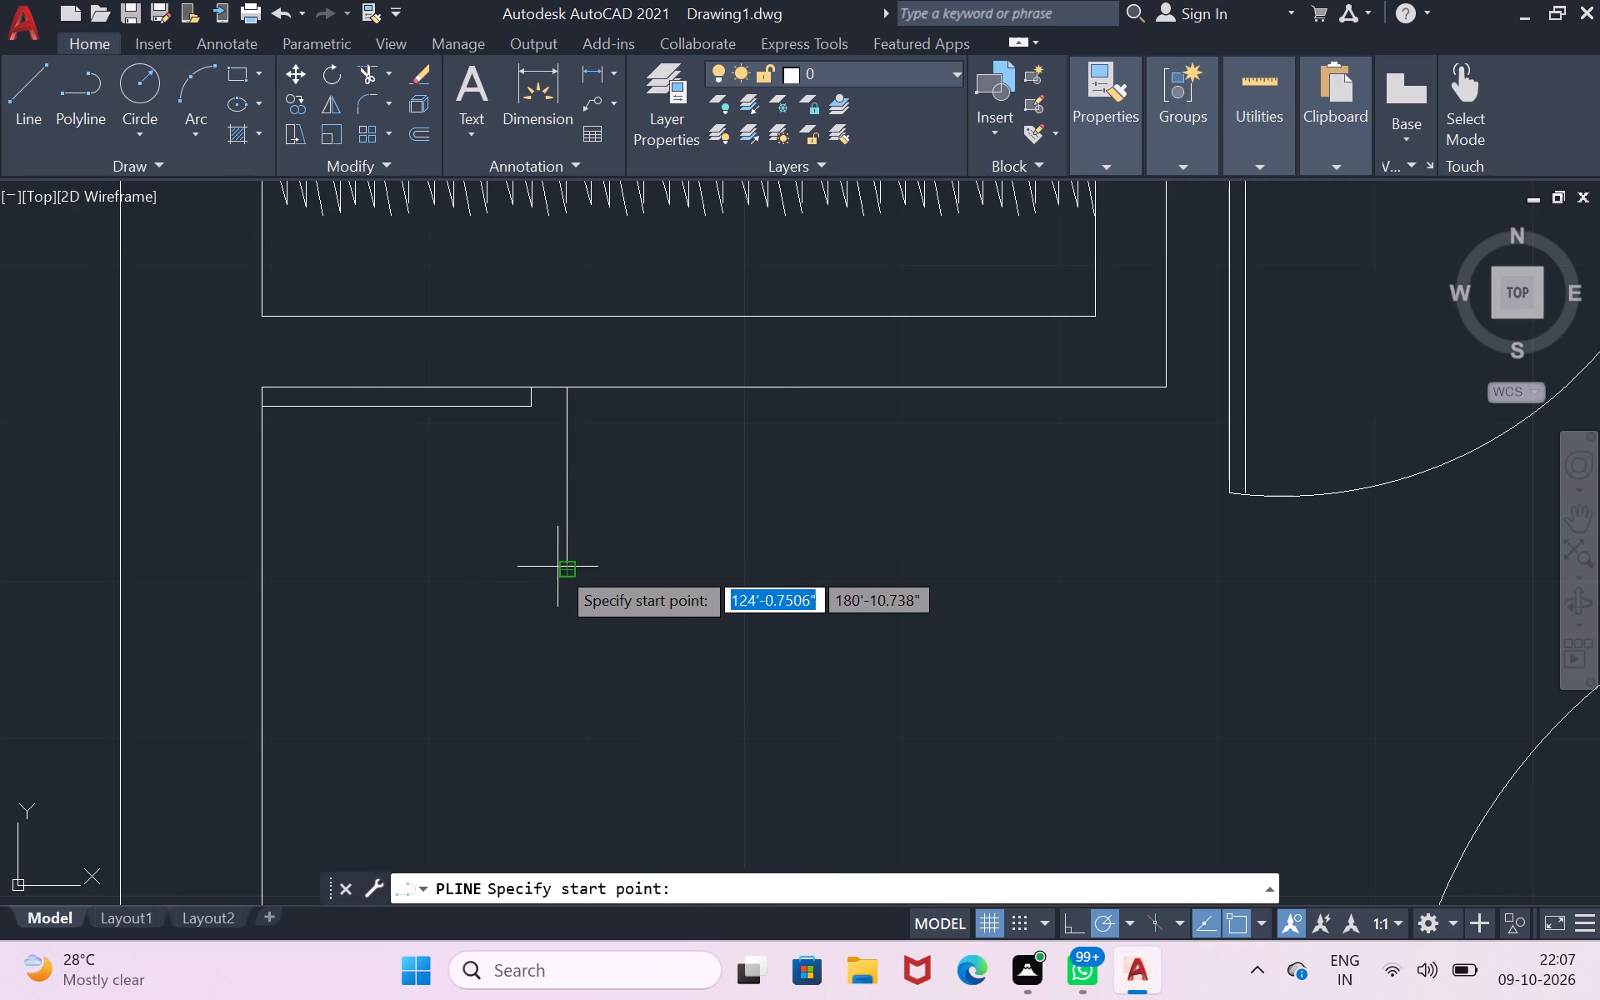
pyautogui.click(566, 572)
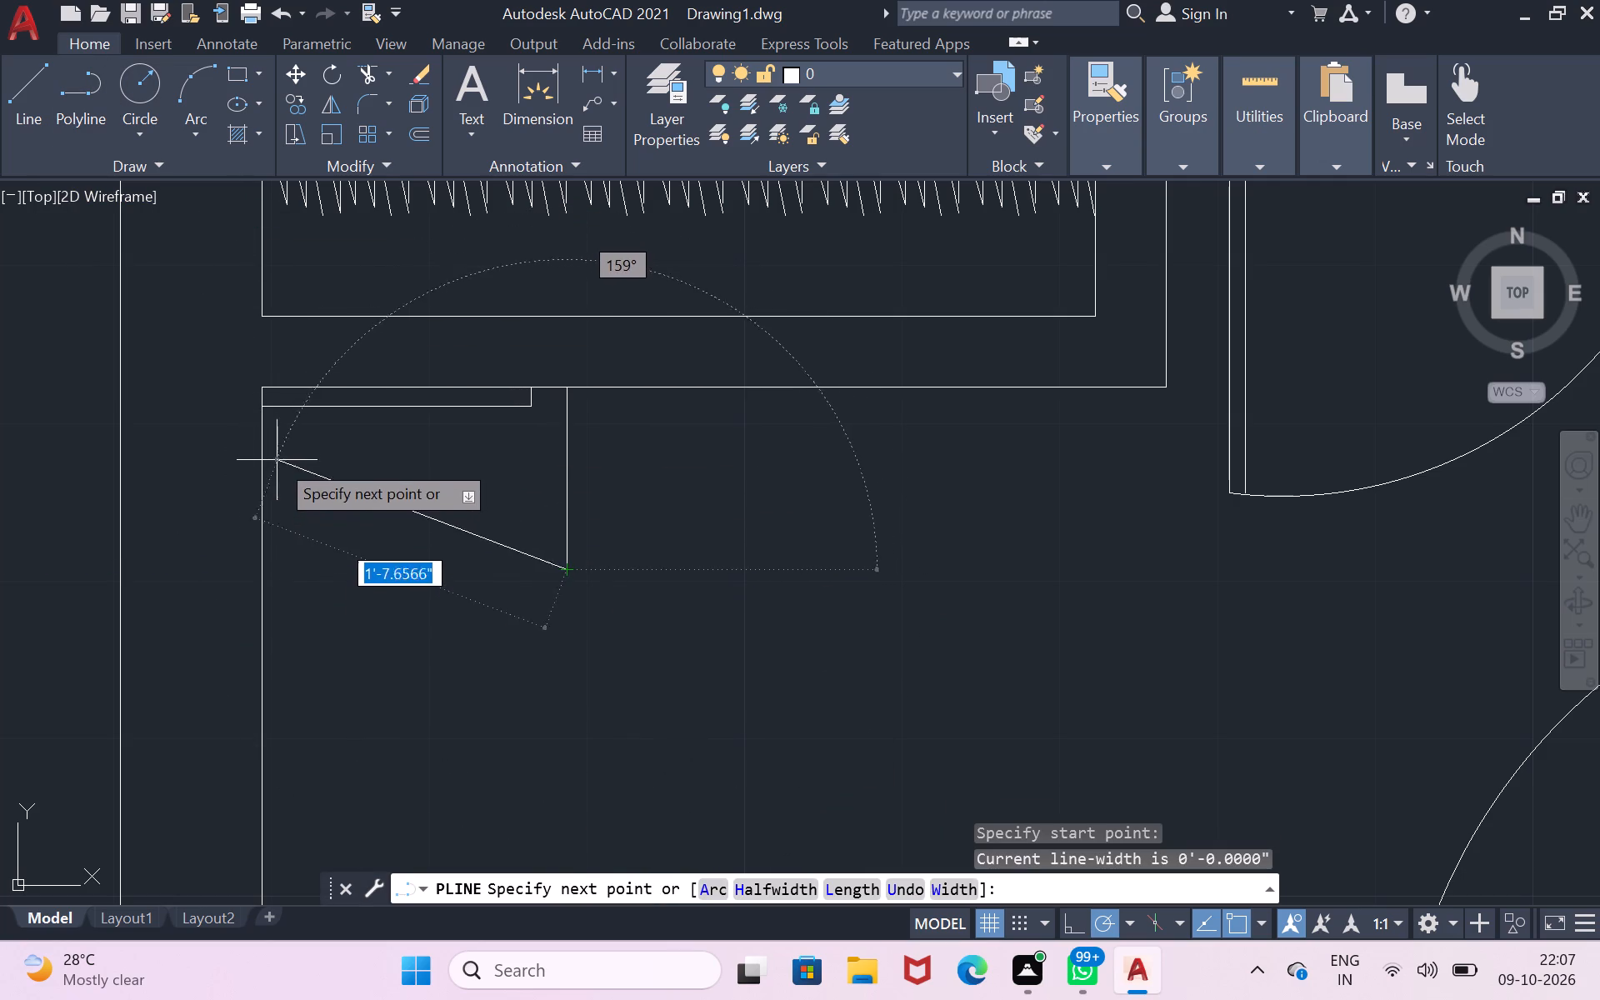
pyautogui.click(264, 576)
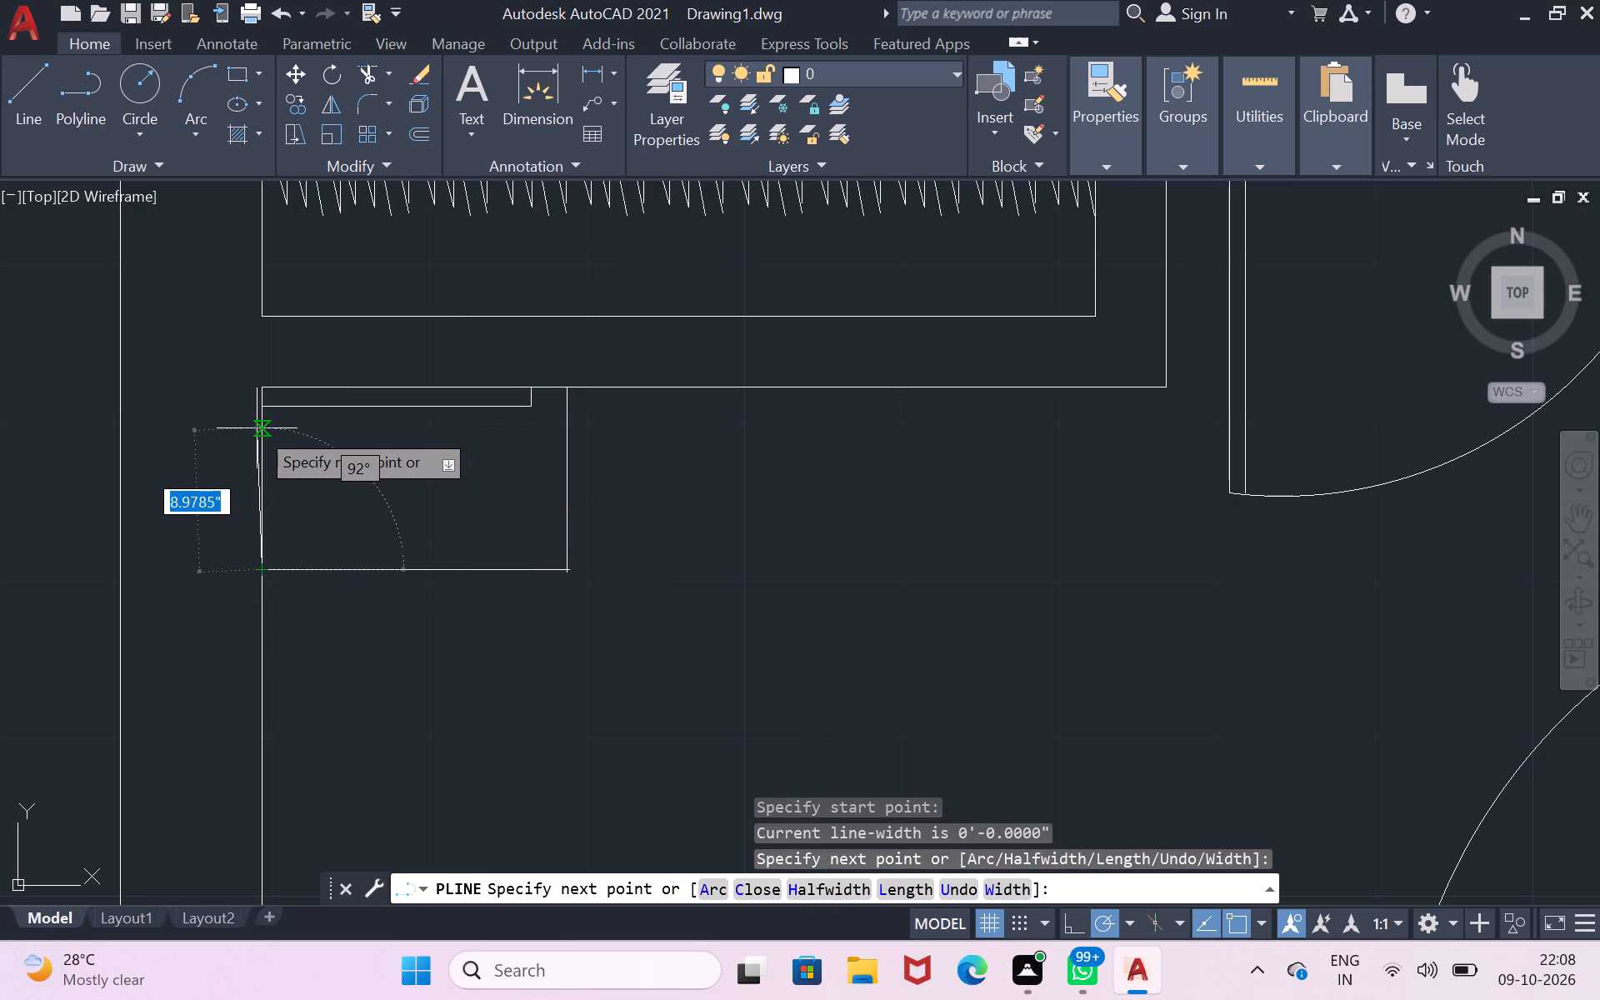
pyautogui.press('Return')
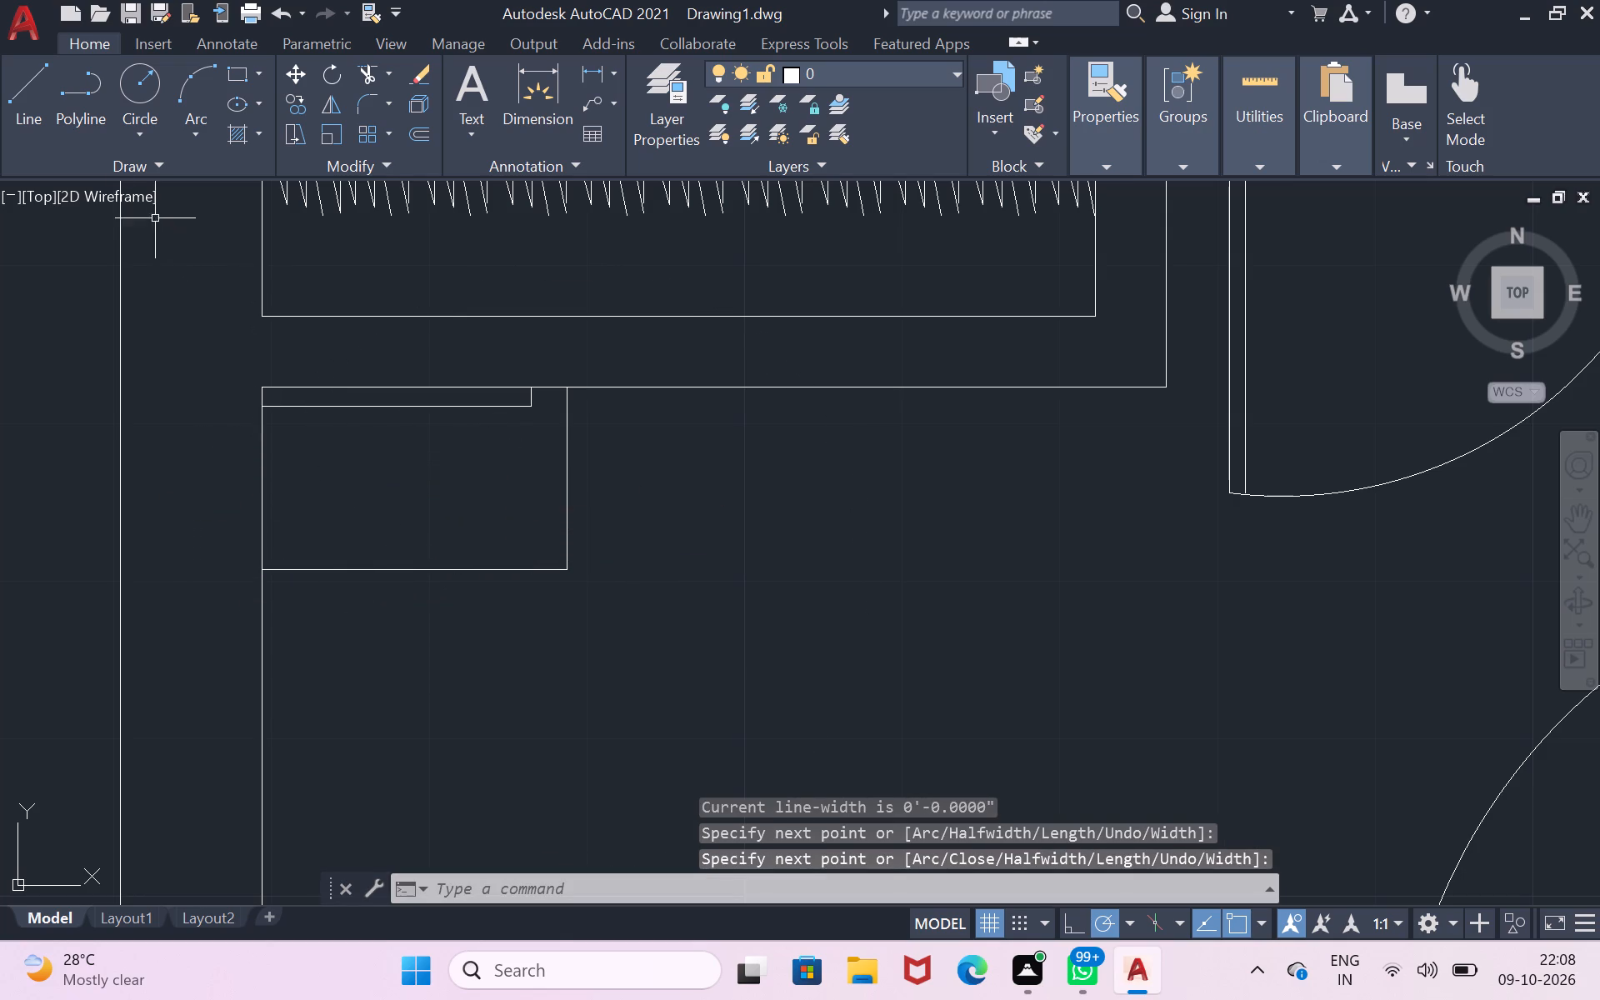
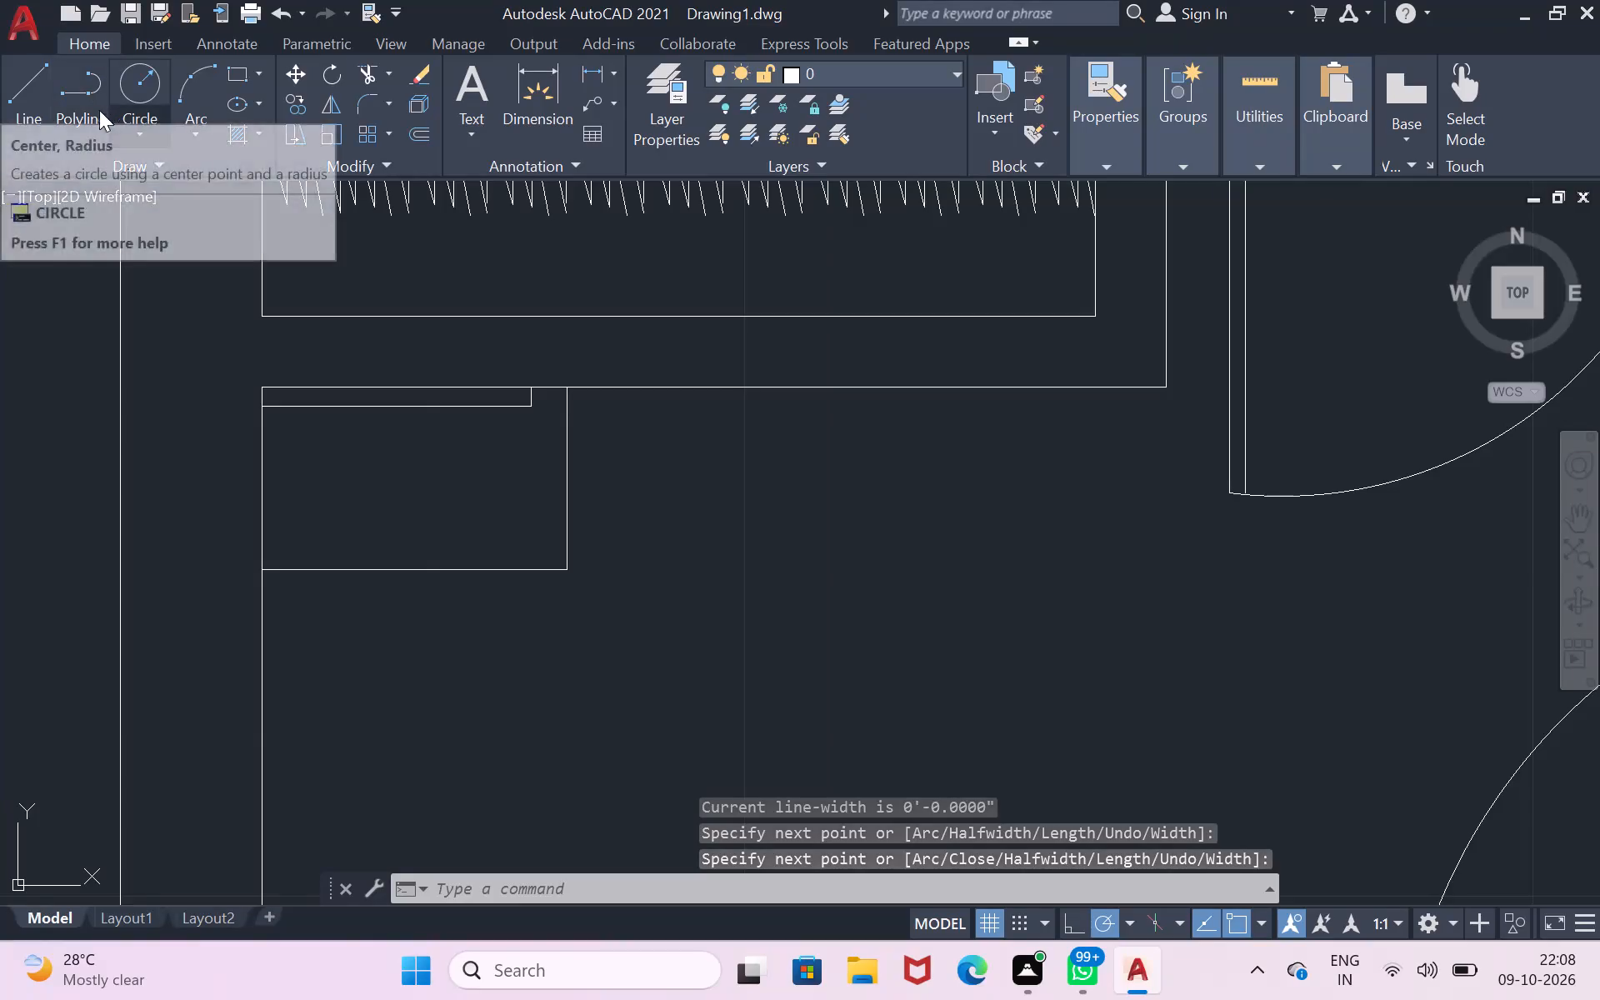
# Draw an inner outline from the strip's east end down and back to the west wall, inside the northwest corner box.
pyautogui.click(41, 102)
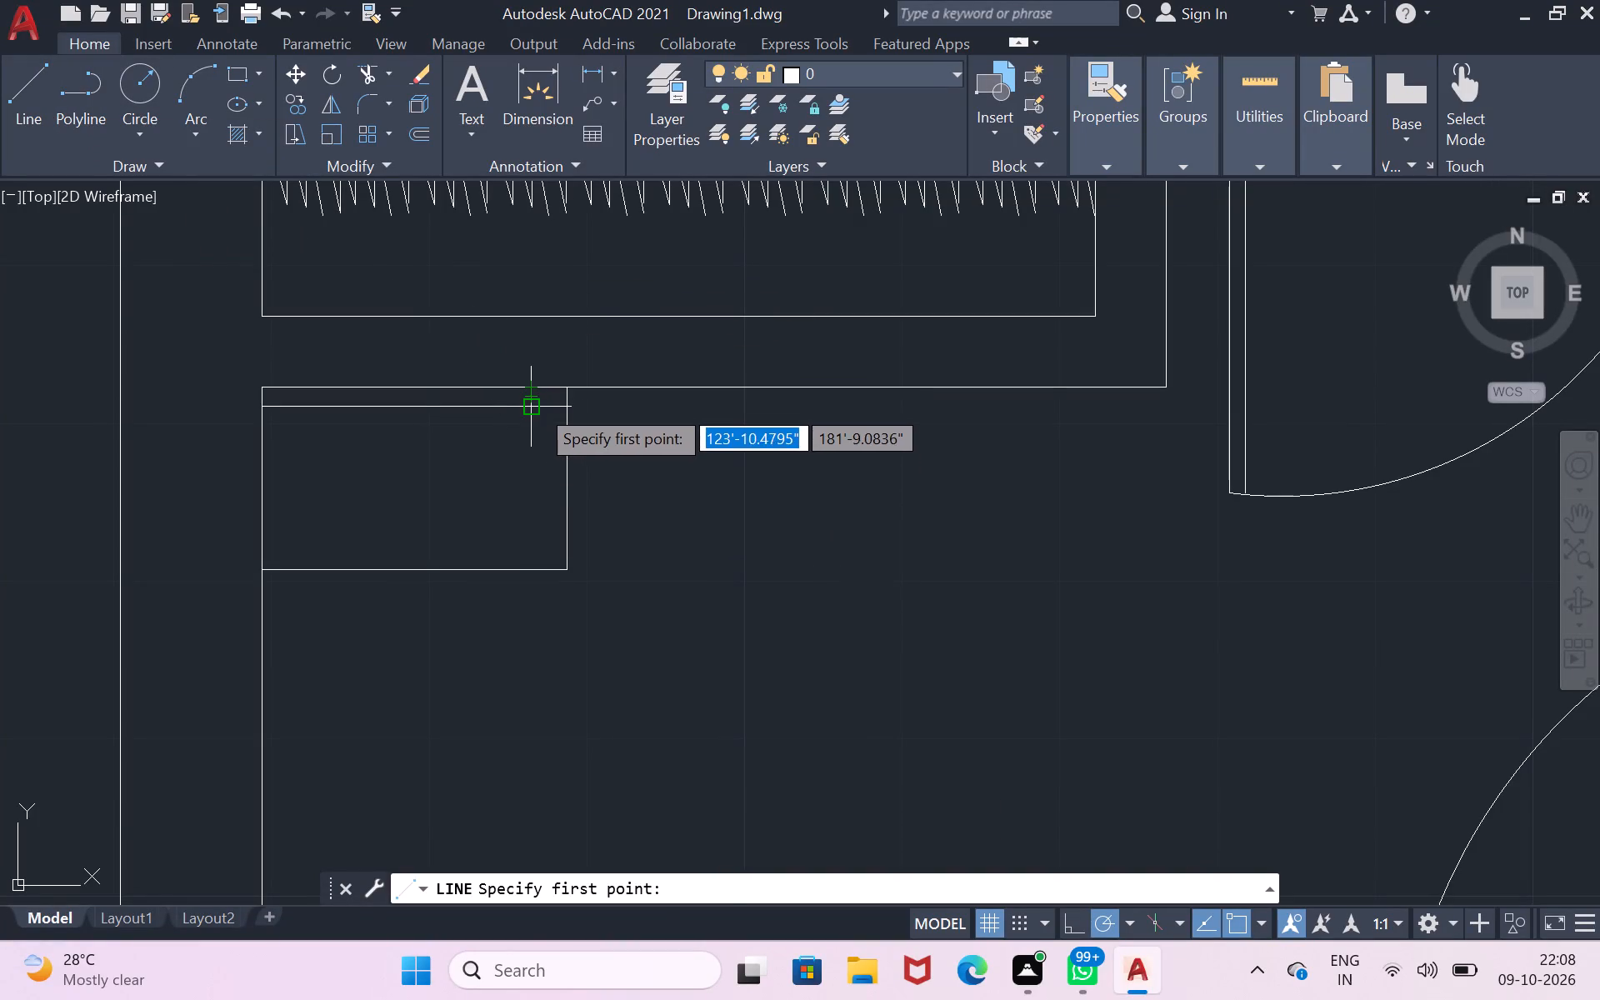
pyautogui.moveTo(537, 405); pyautogui.dragTo(542, 423)
pyautogui.click(535, 545)
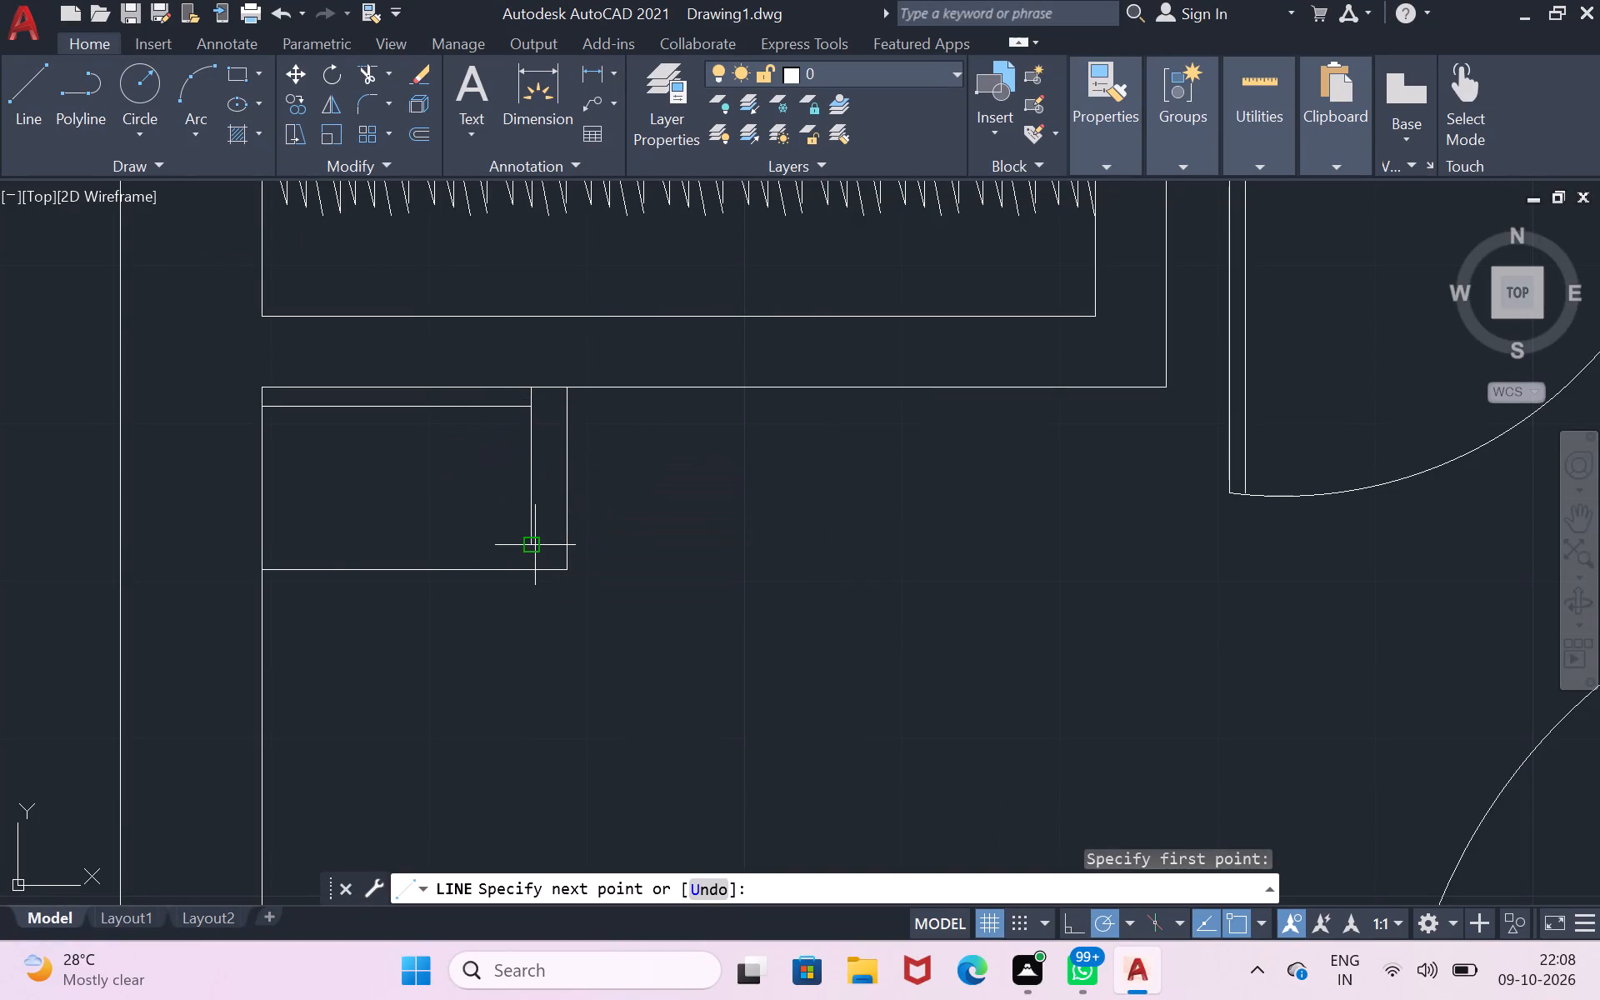
pyautogui.click(262, 542)
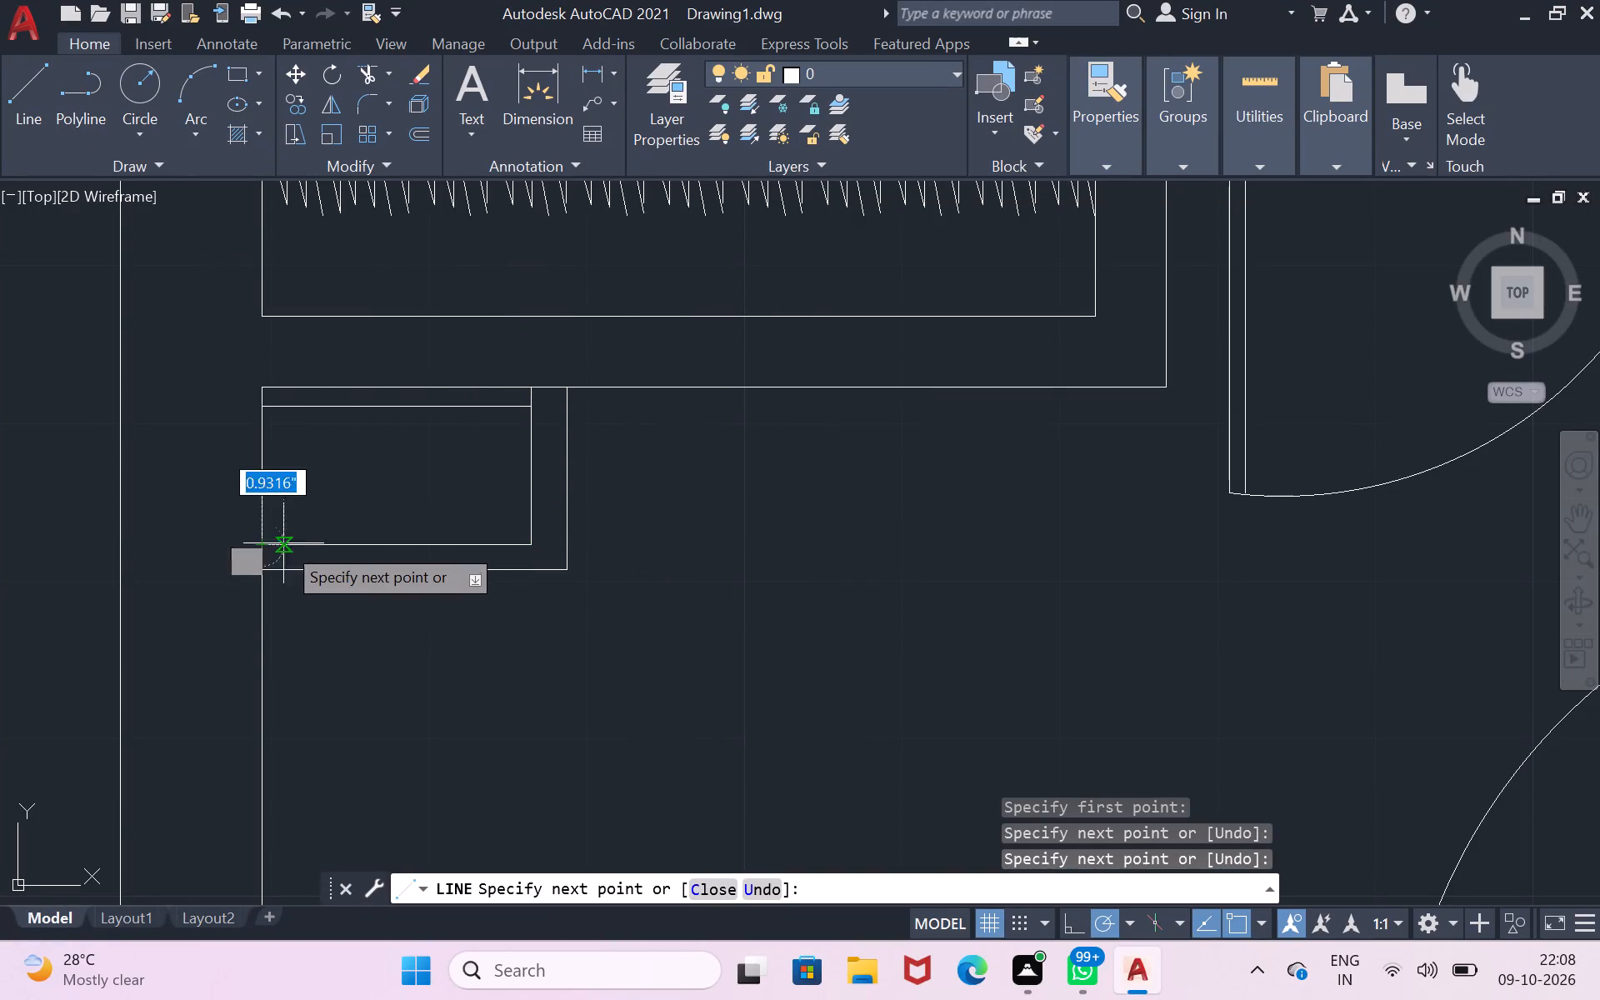
pyautogui.press('Return')
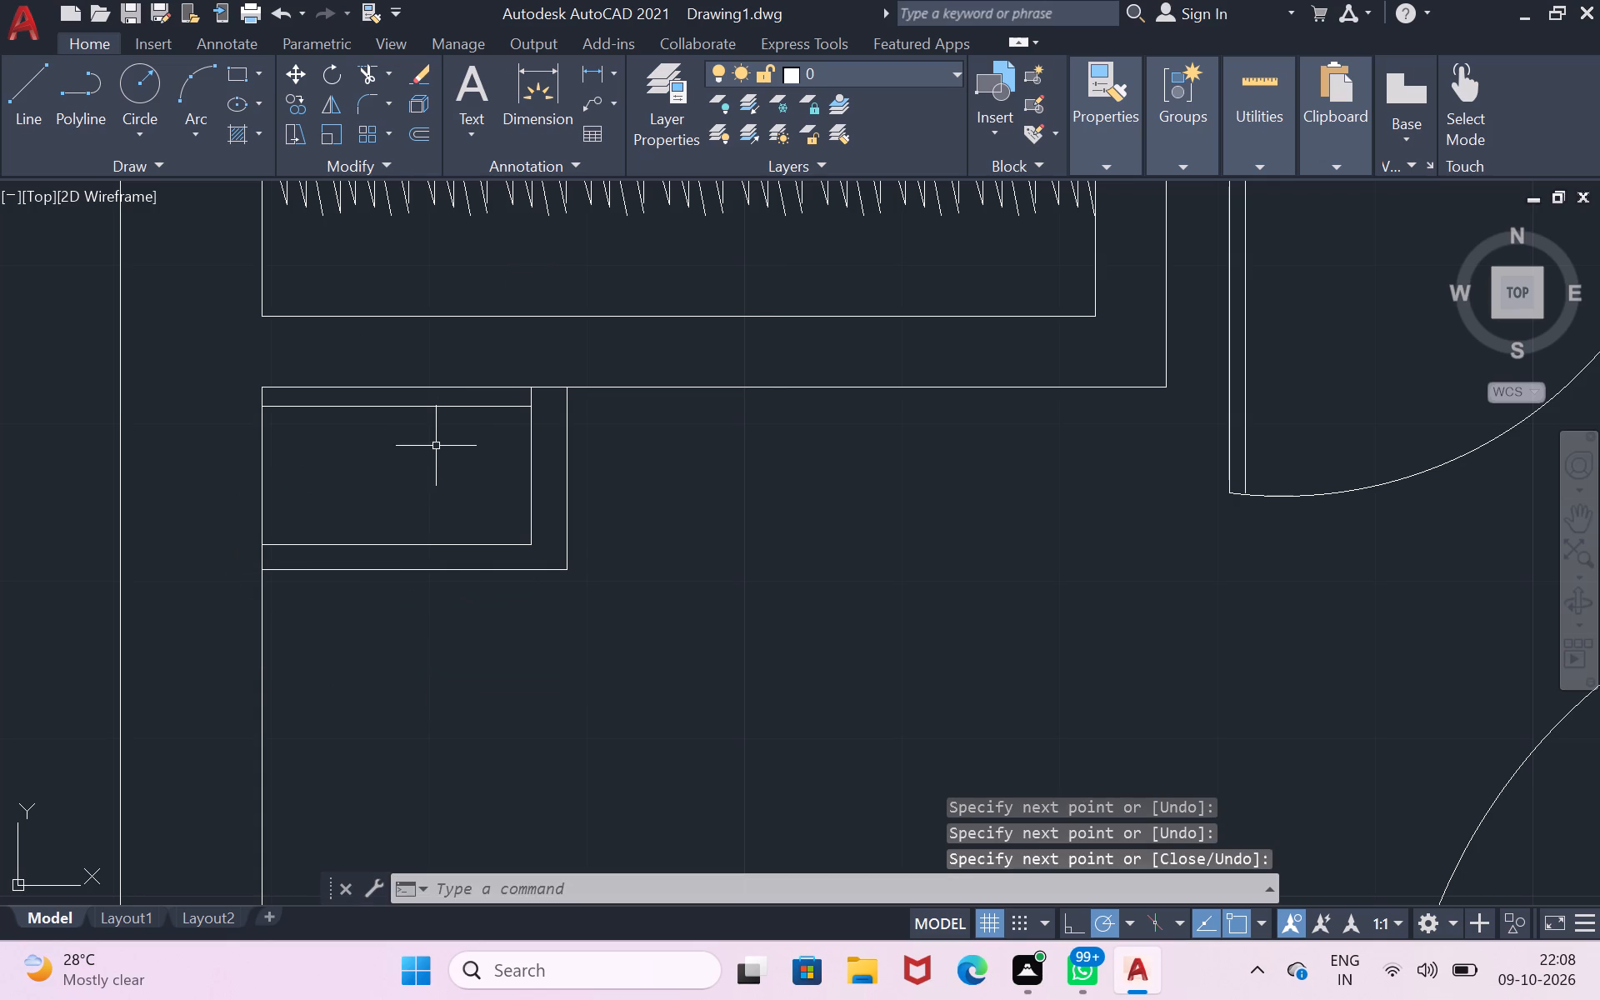
# Trim the short vertical segment between the north wall and the inner outline's northeast corner.
pyautogui.click(363, 74)
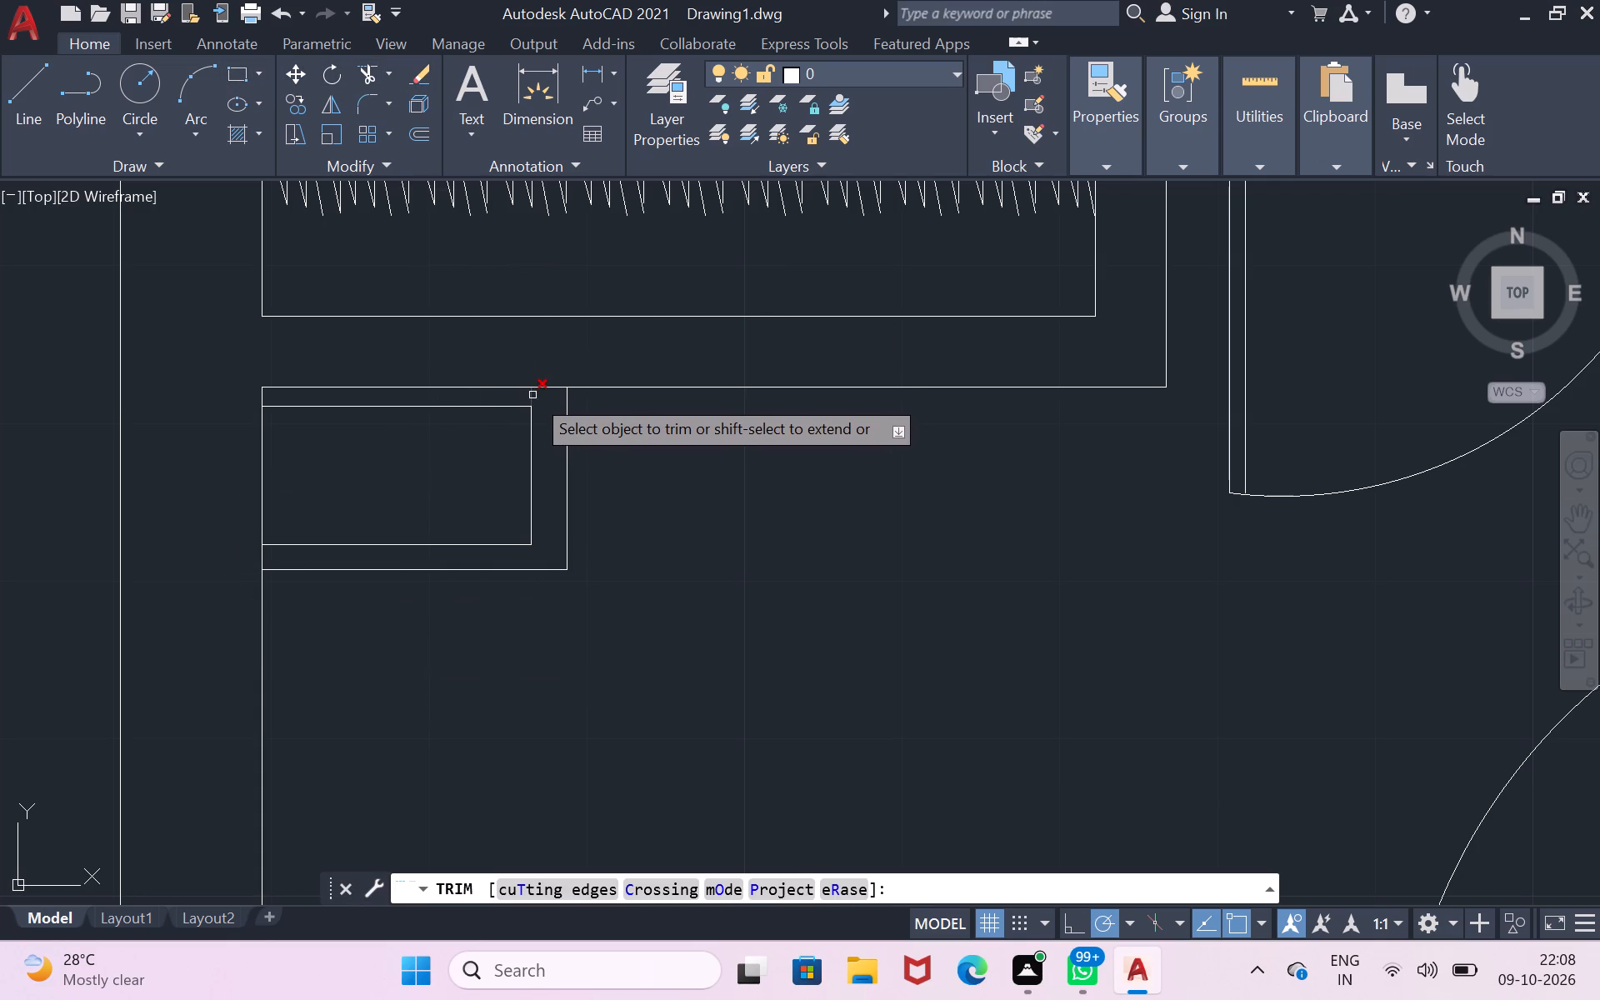
pyautogui.click(532, 395)
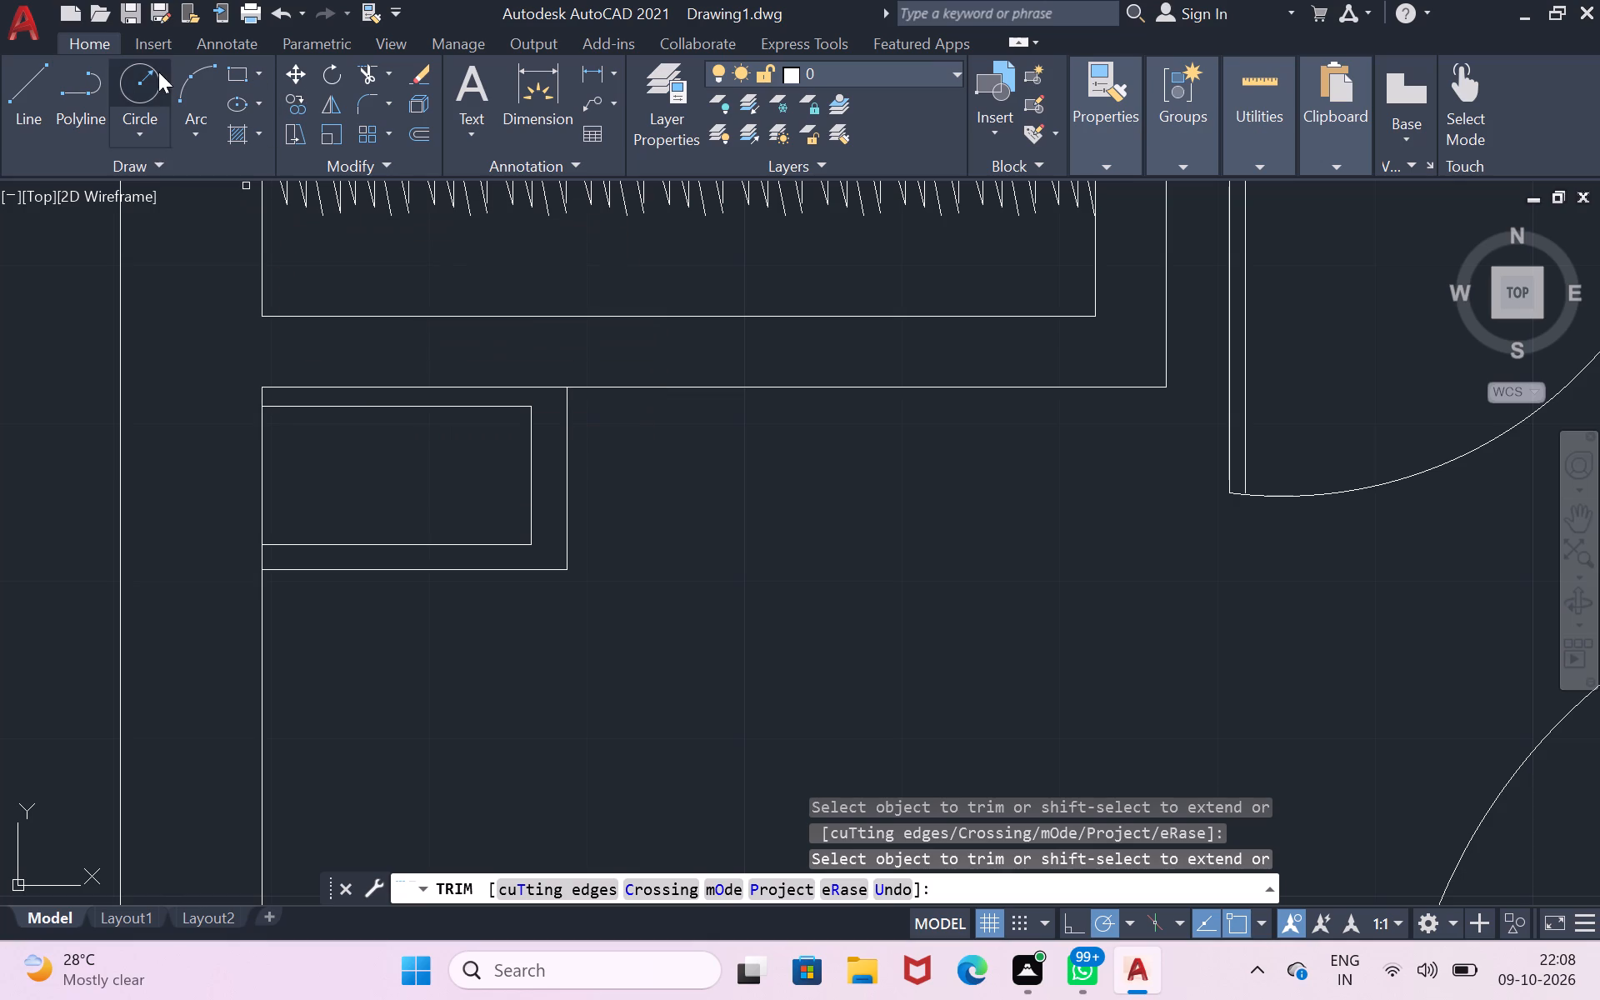
# Insert the Toilet - Imperial block from the Architectural tool palette into the empty area west of the south space.
pyautogui.click(24, 99)
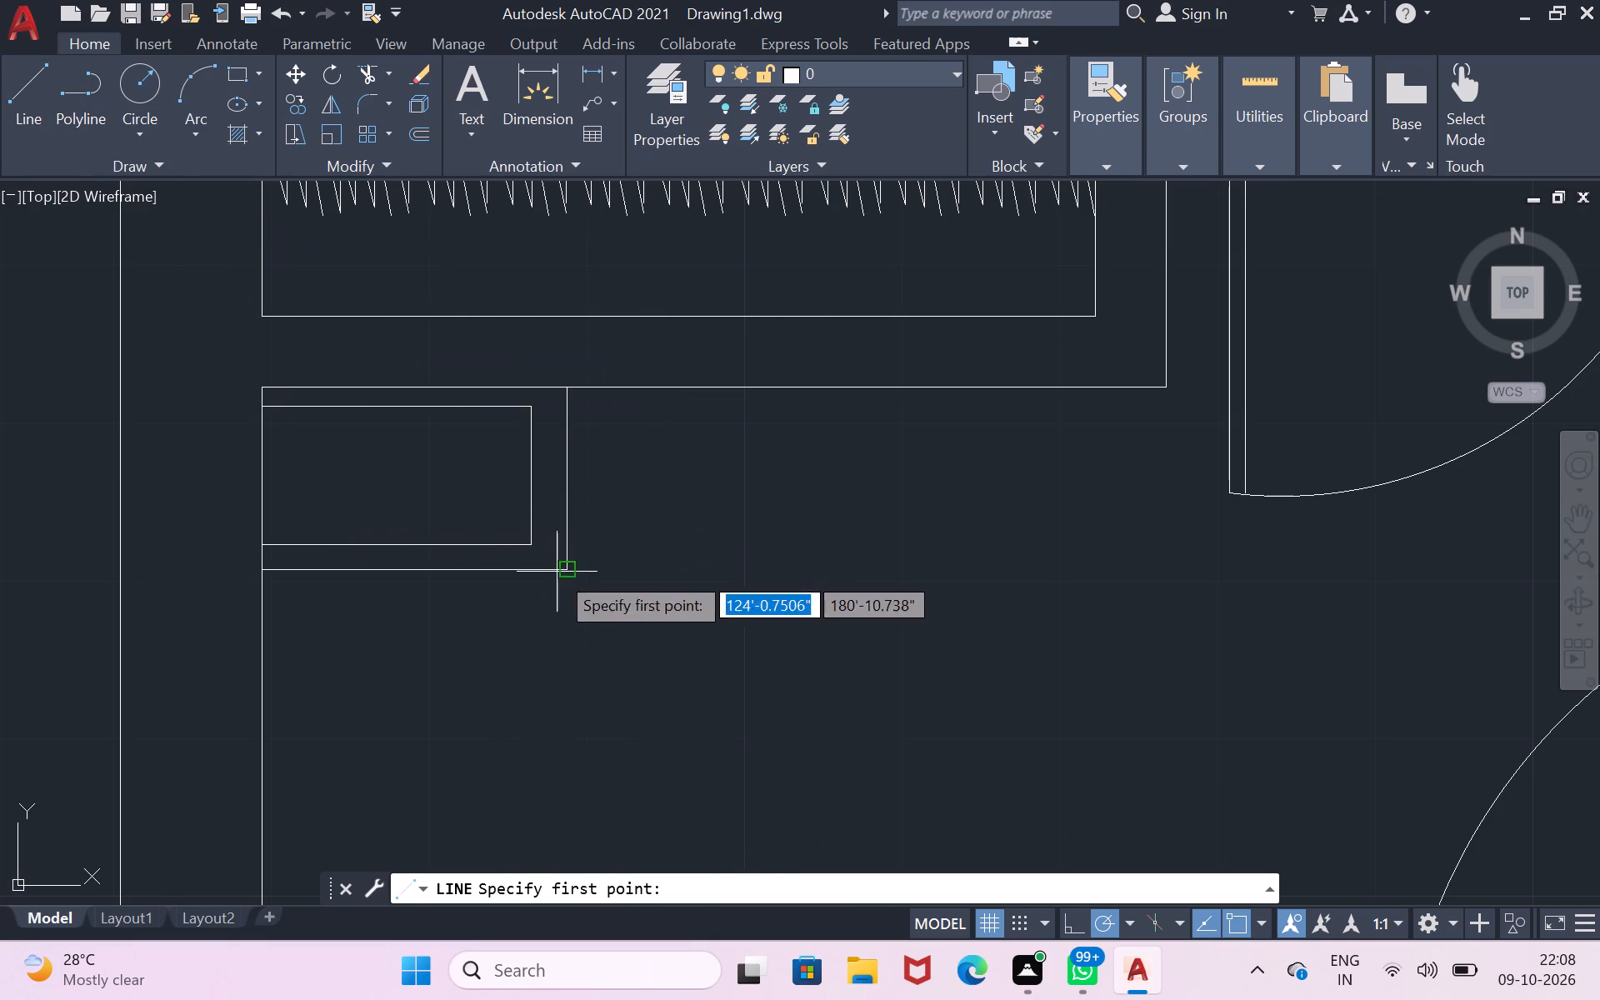
pyautogui.scroll(-1, 573, 587)
pyautogui.scroll(-1, 801, 672)
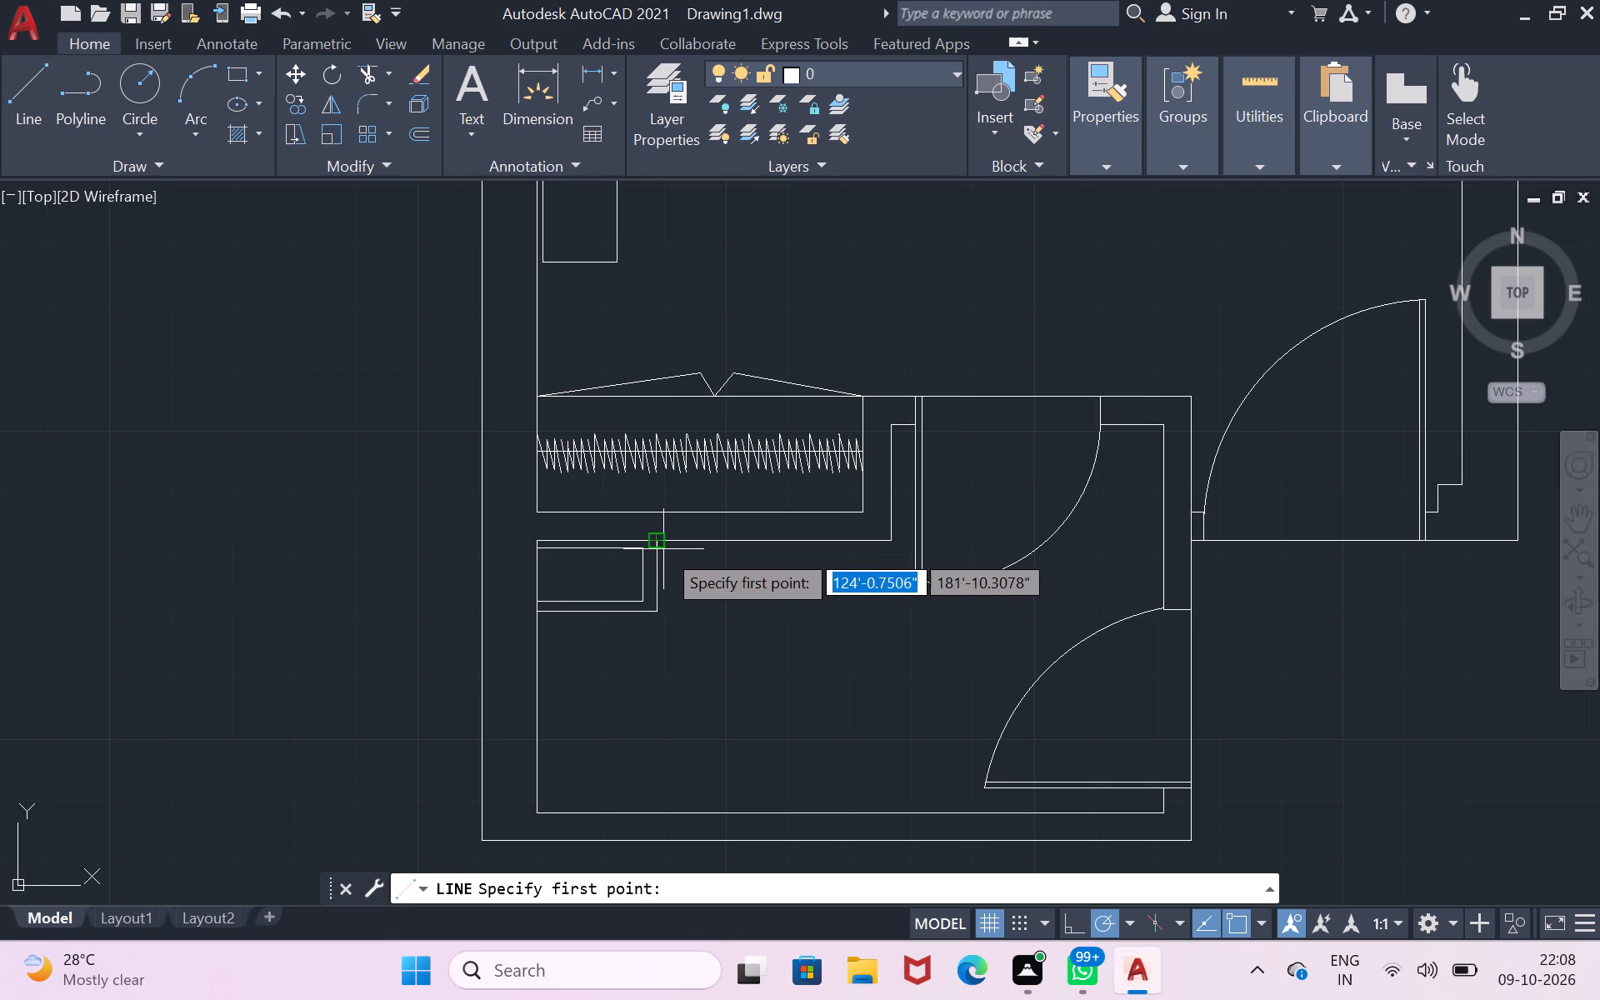
pyautogui.hotkey('ctrl', '3')
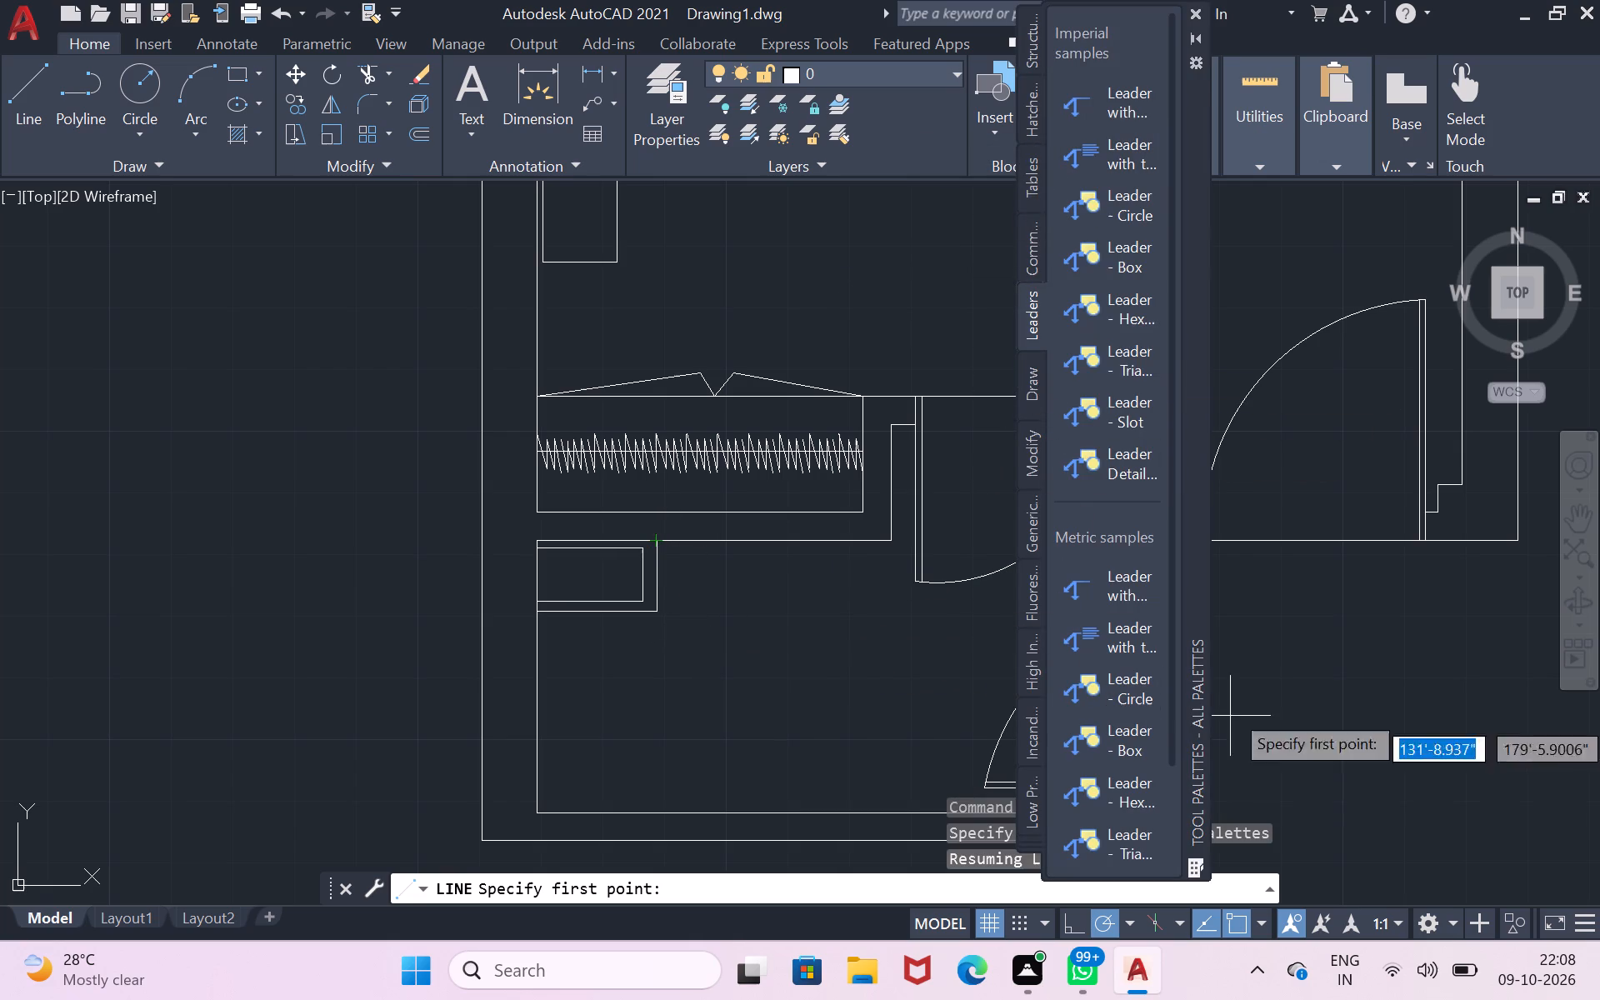
pyautogui.click(1194, 62)
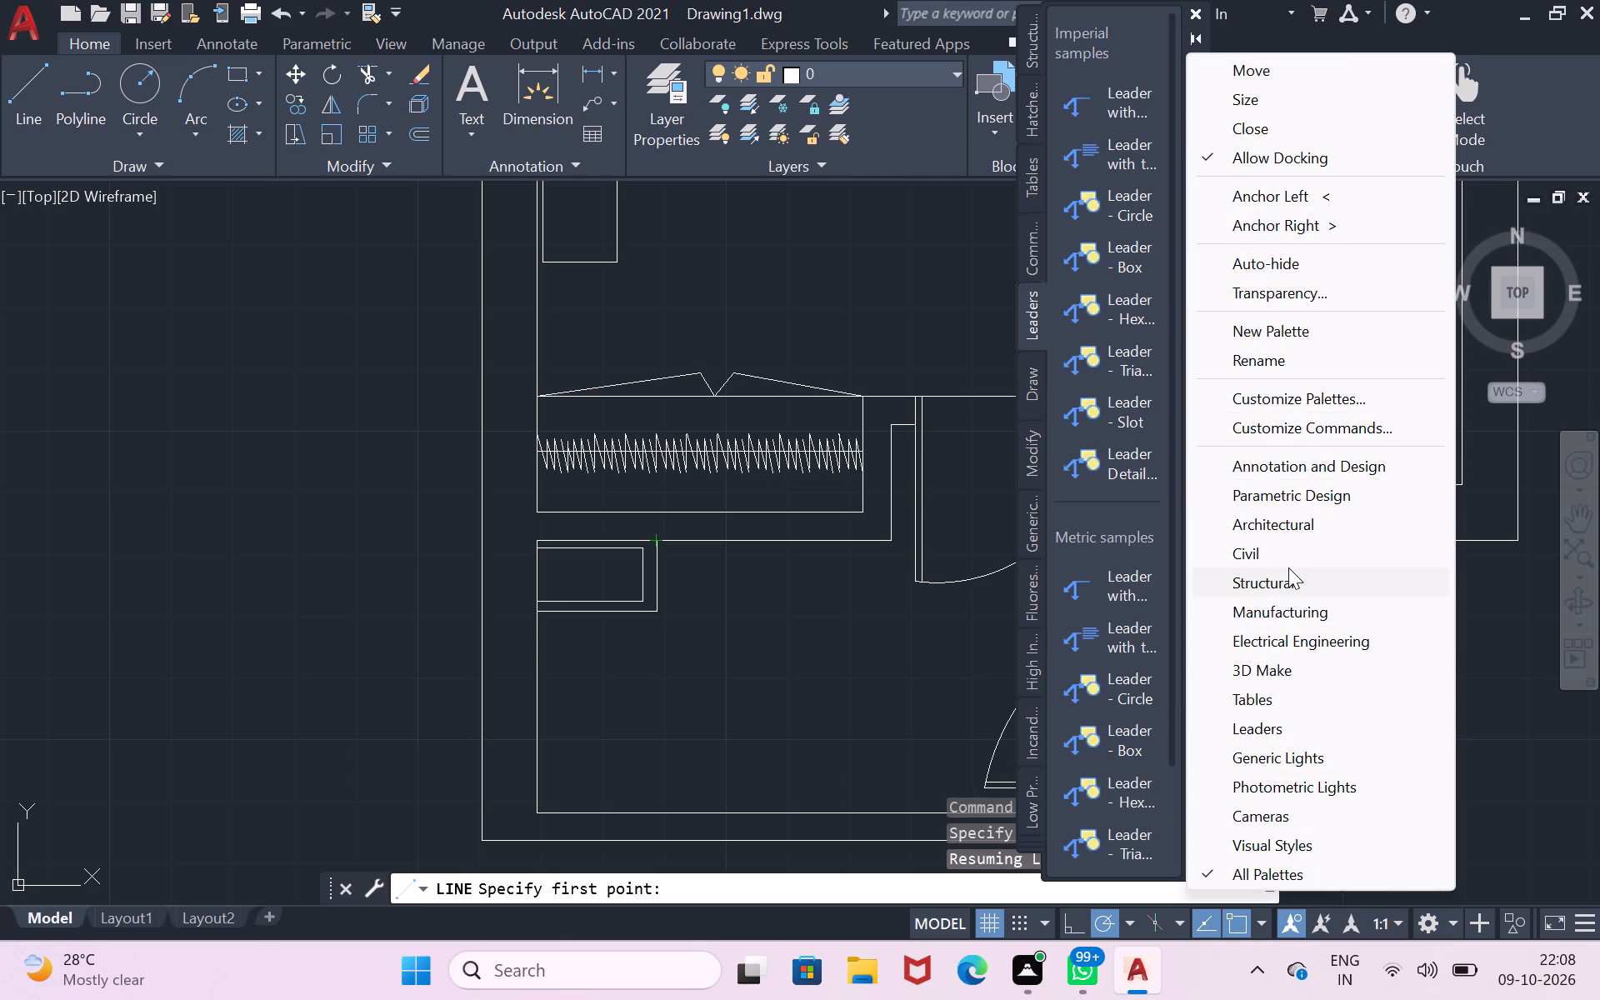
pyautogui.click(1288, 525)
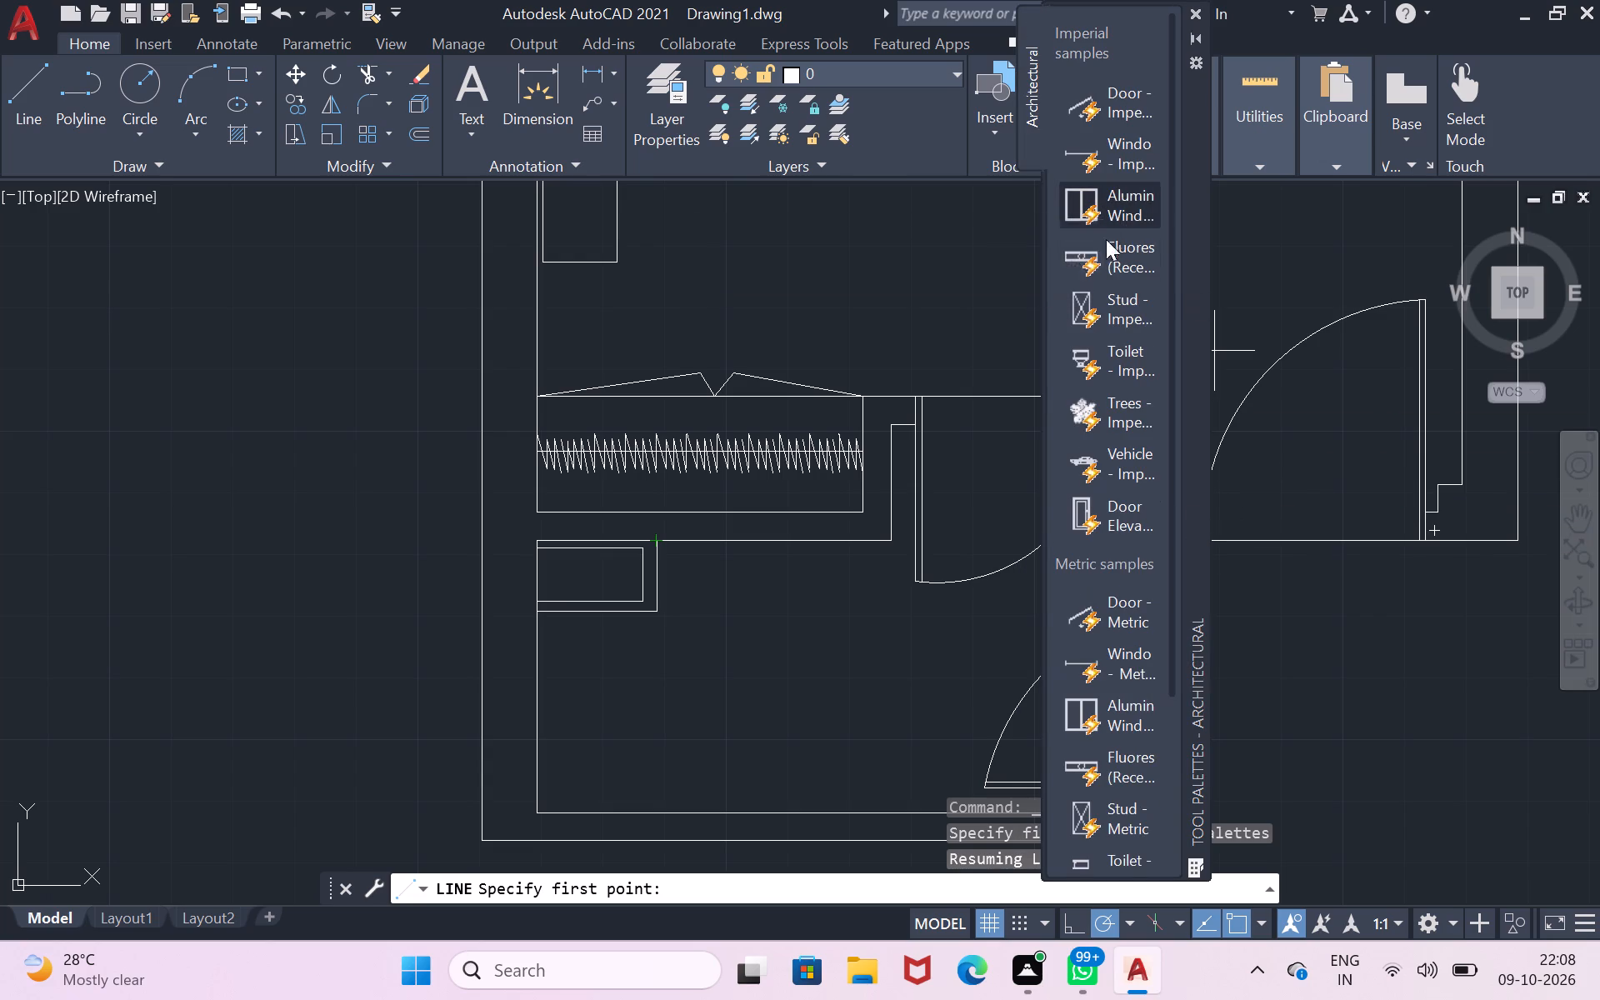
pyautogui.click(1117, 353)
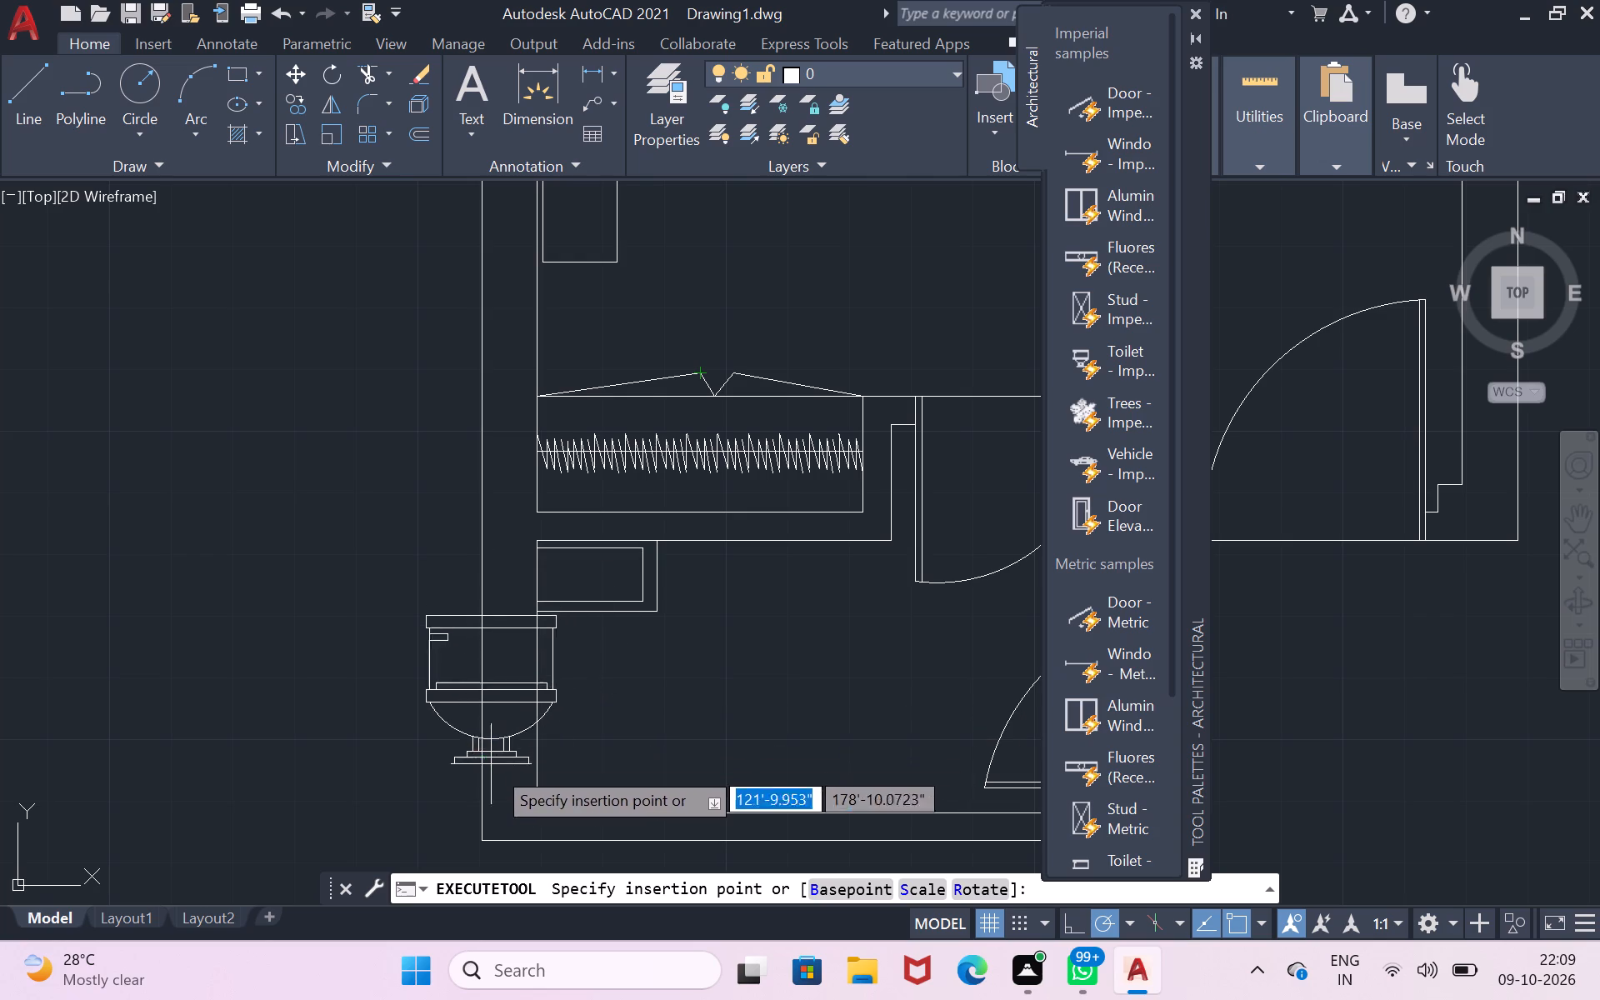
pyautogui.click(330, 695)
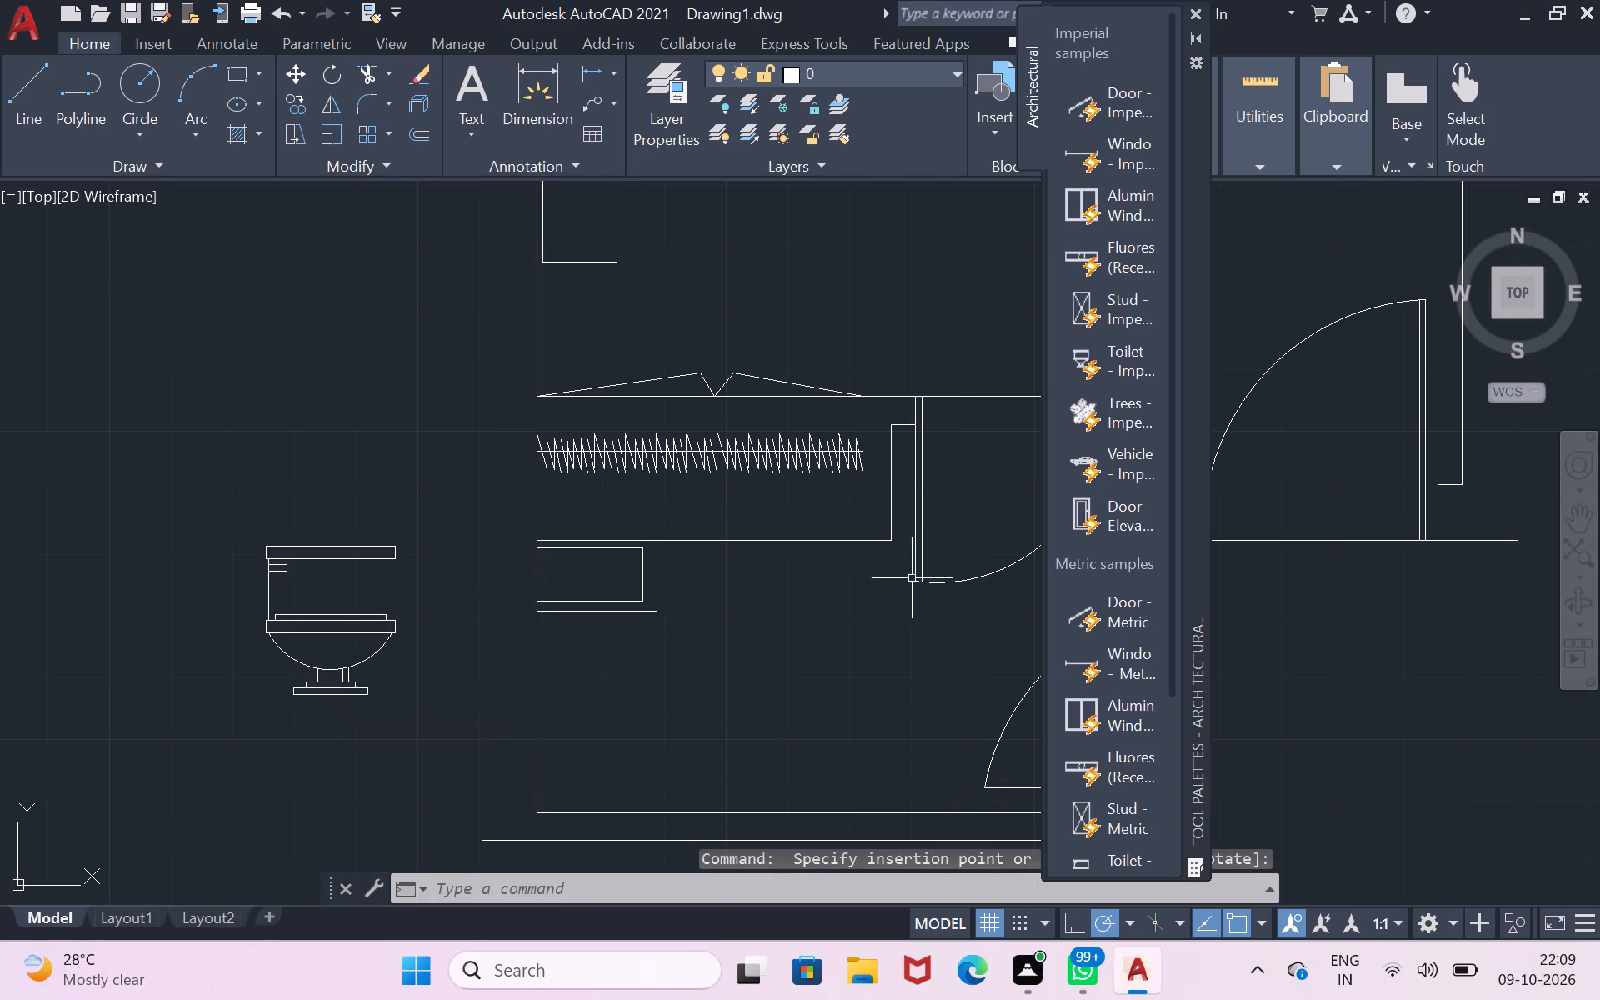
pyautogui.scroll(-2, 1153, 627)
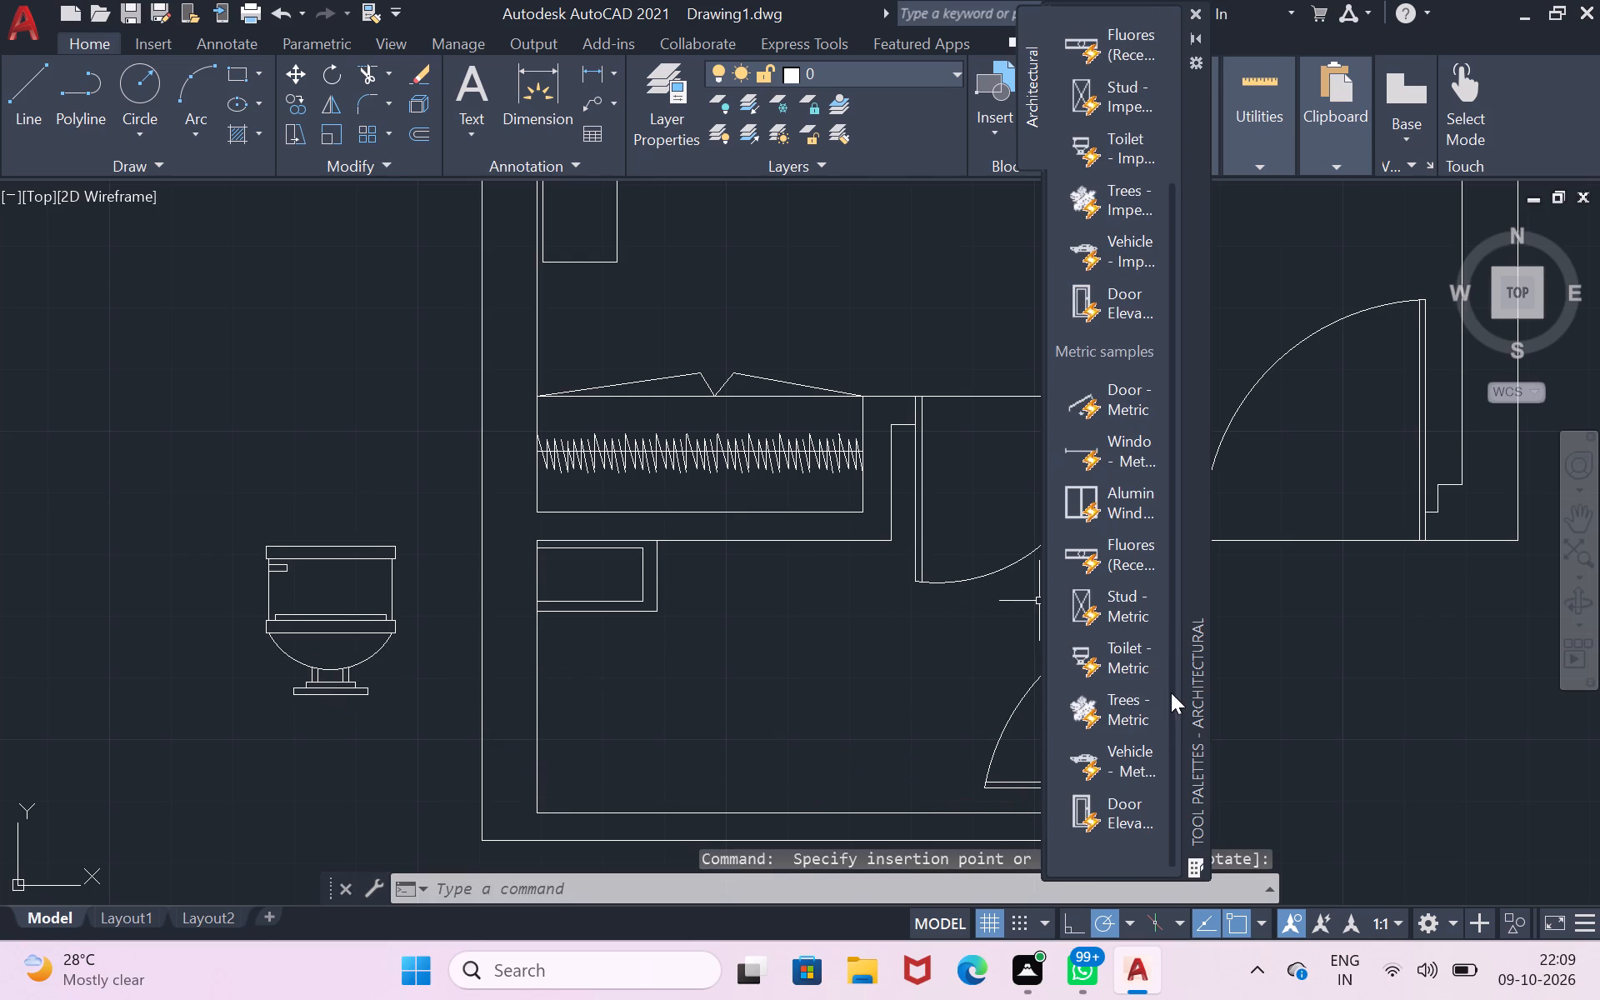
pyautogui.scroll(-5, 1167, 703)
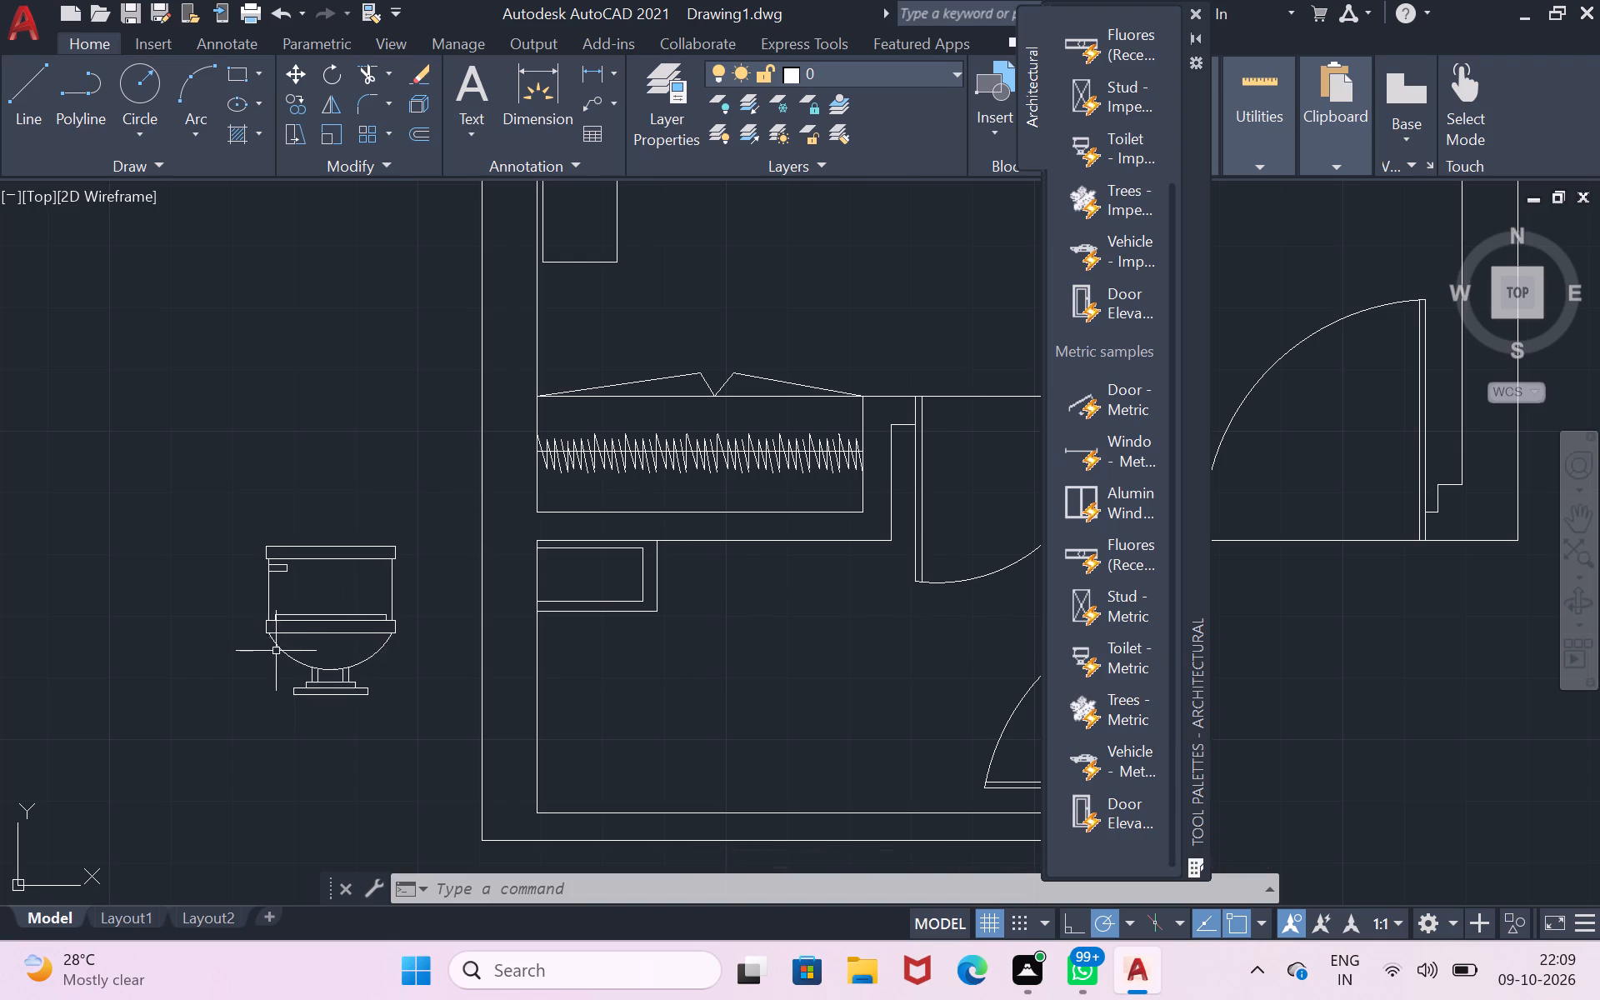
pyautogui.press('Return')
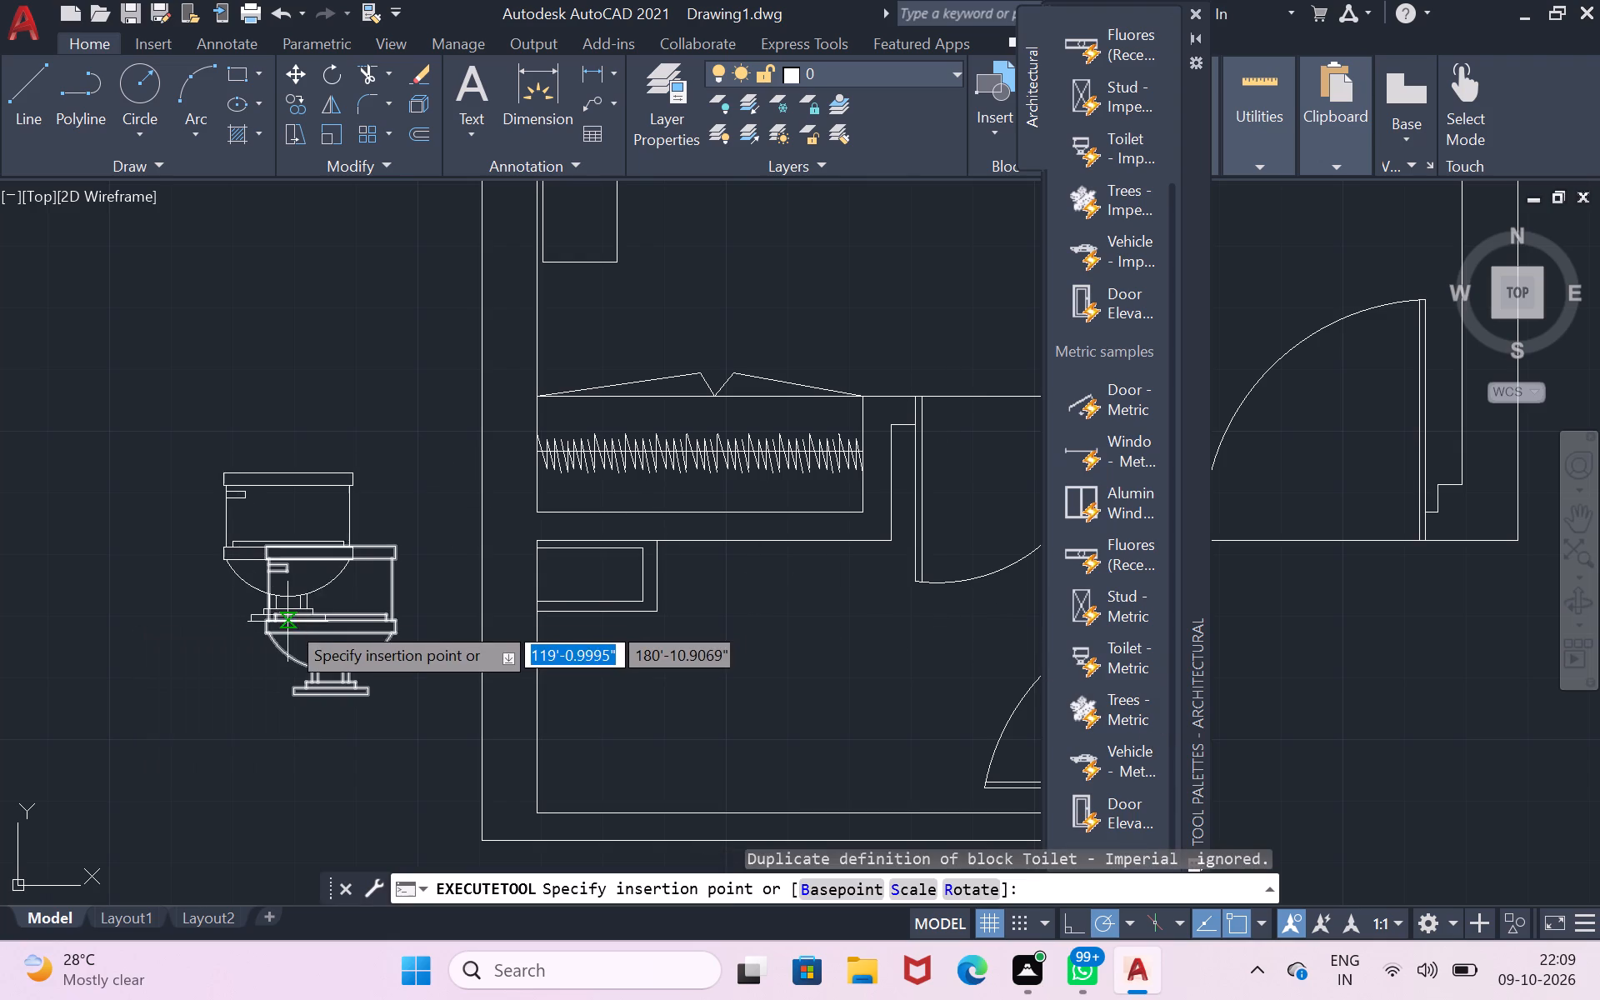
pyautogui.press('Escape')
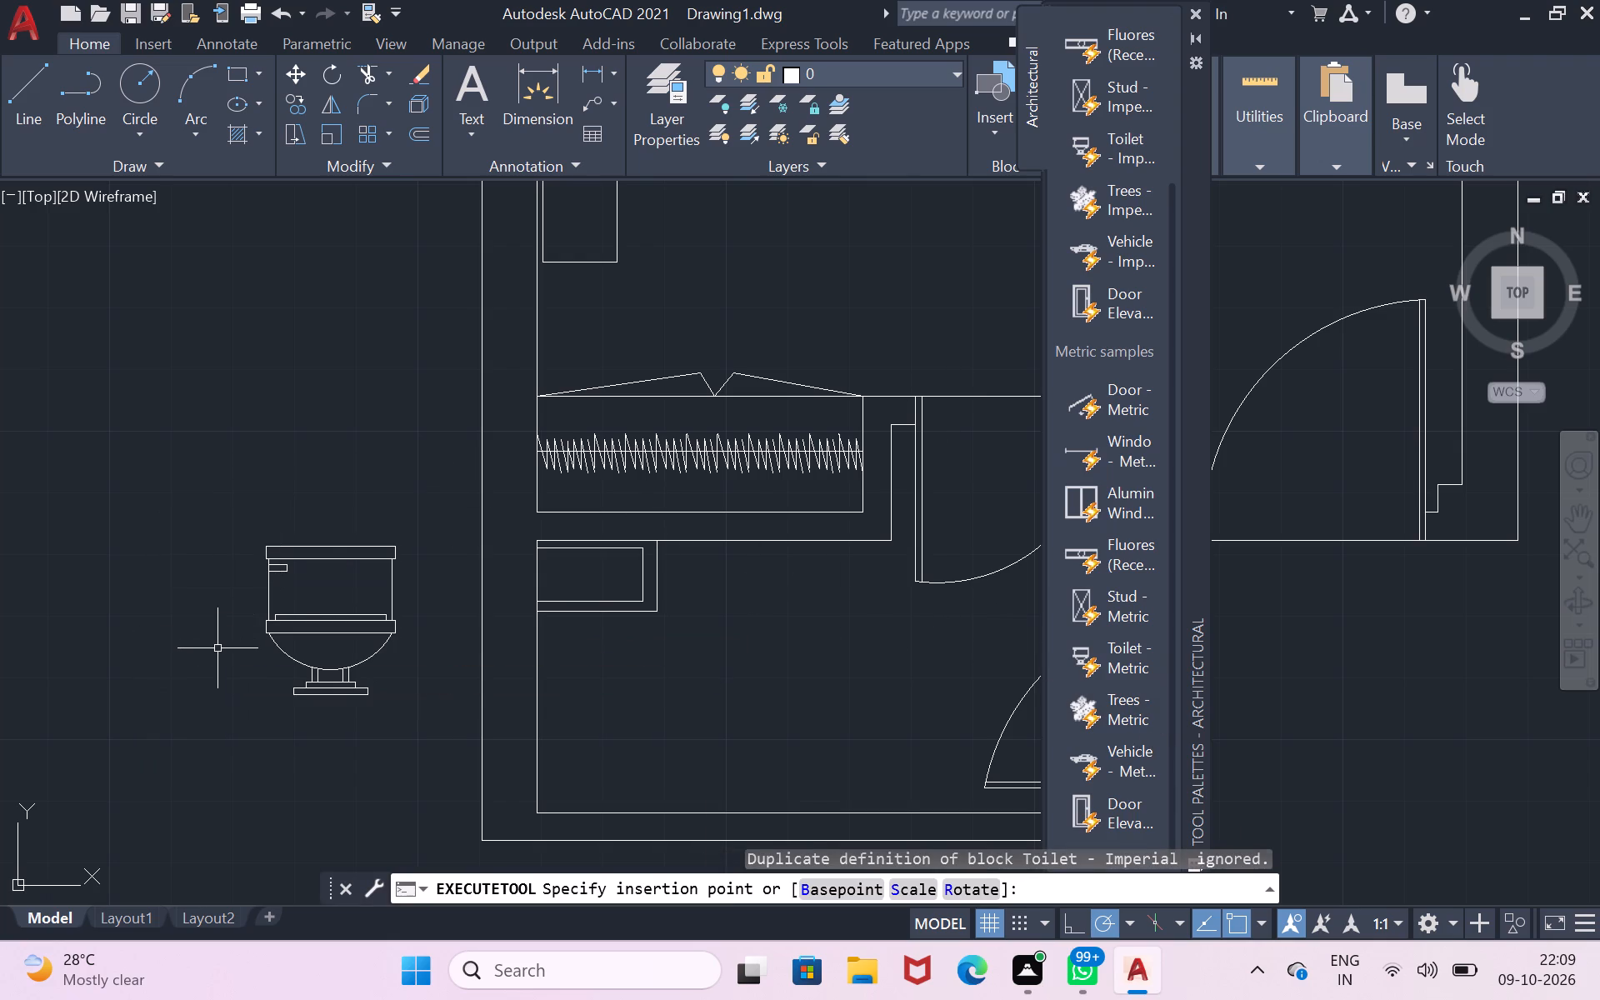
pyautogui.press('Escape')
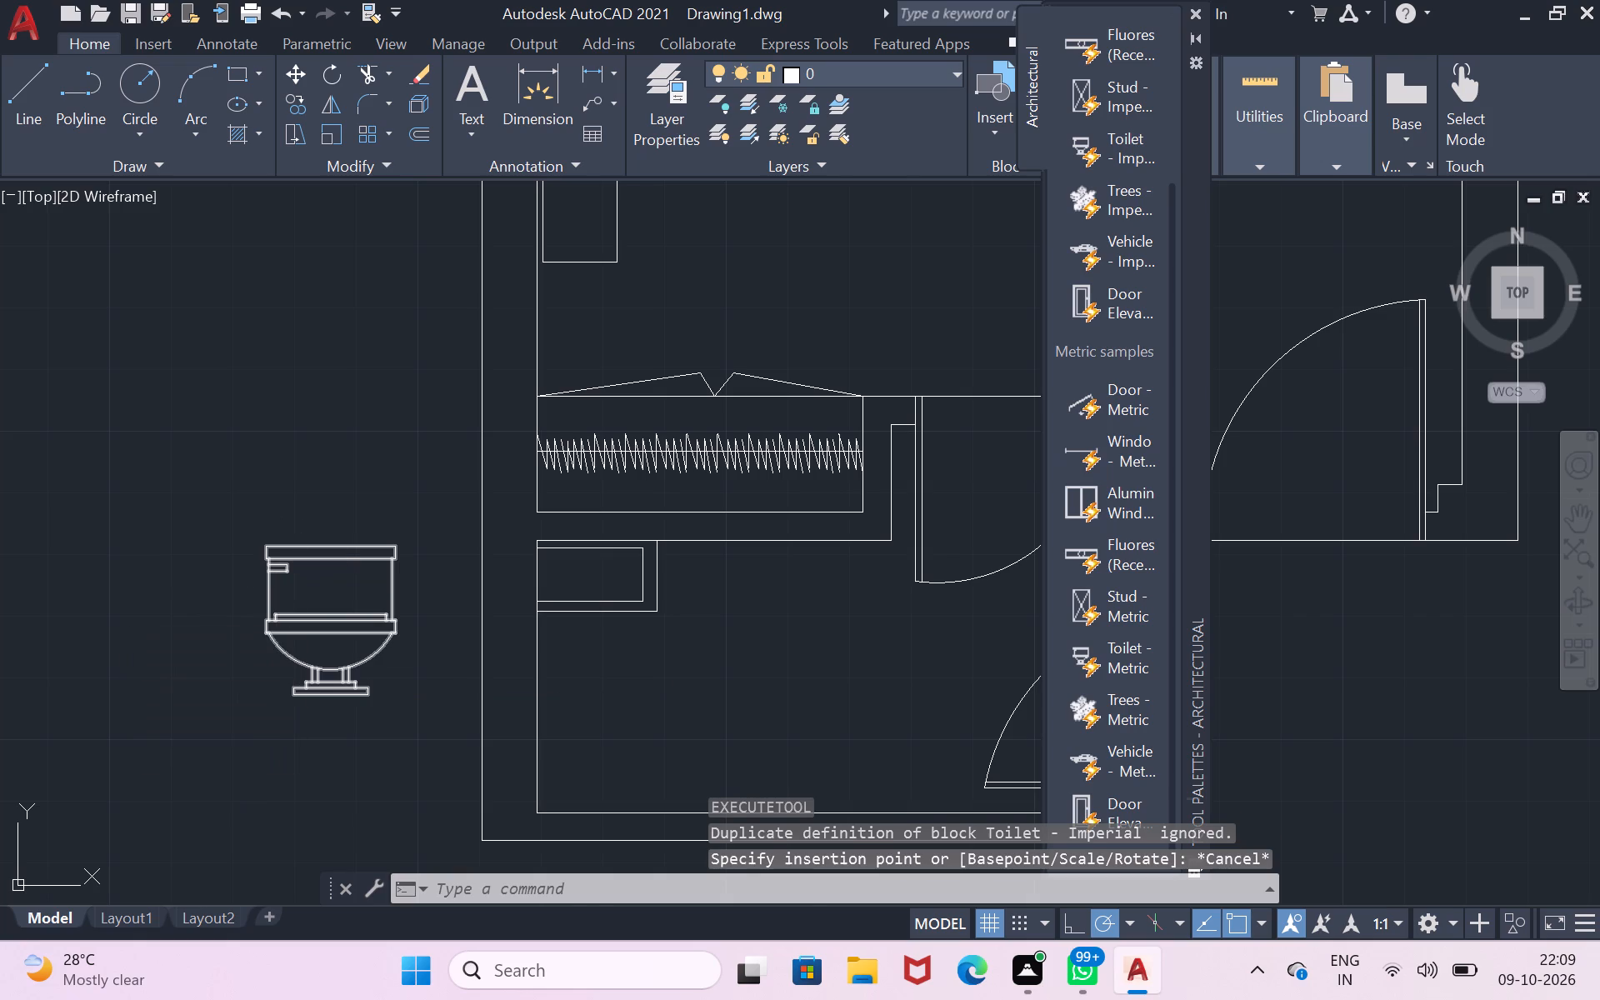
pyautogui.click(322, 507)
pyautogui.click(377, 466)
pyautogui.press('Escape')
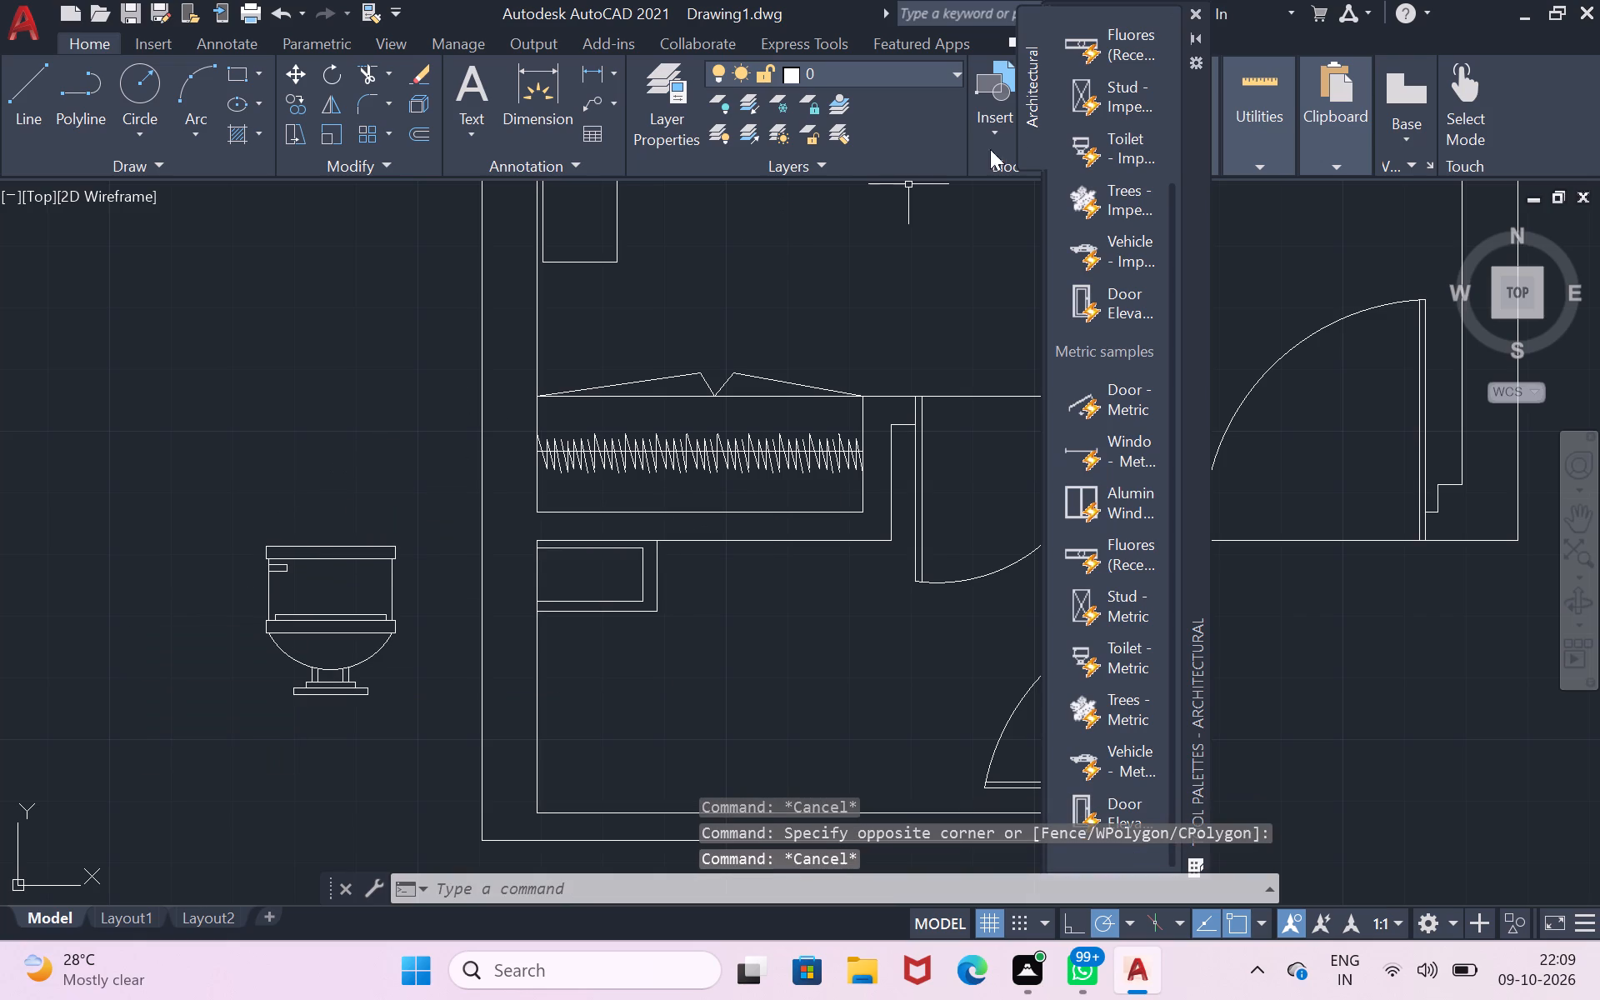
# Close the tool palettes and switch the toilet block's view to Elongated (Plan).
pyautogui.click(1197, 4)
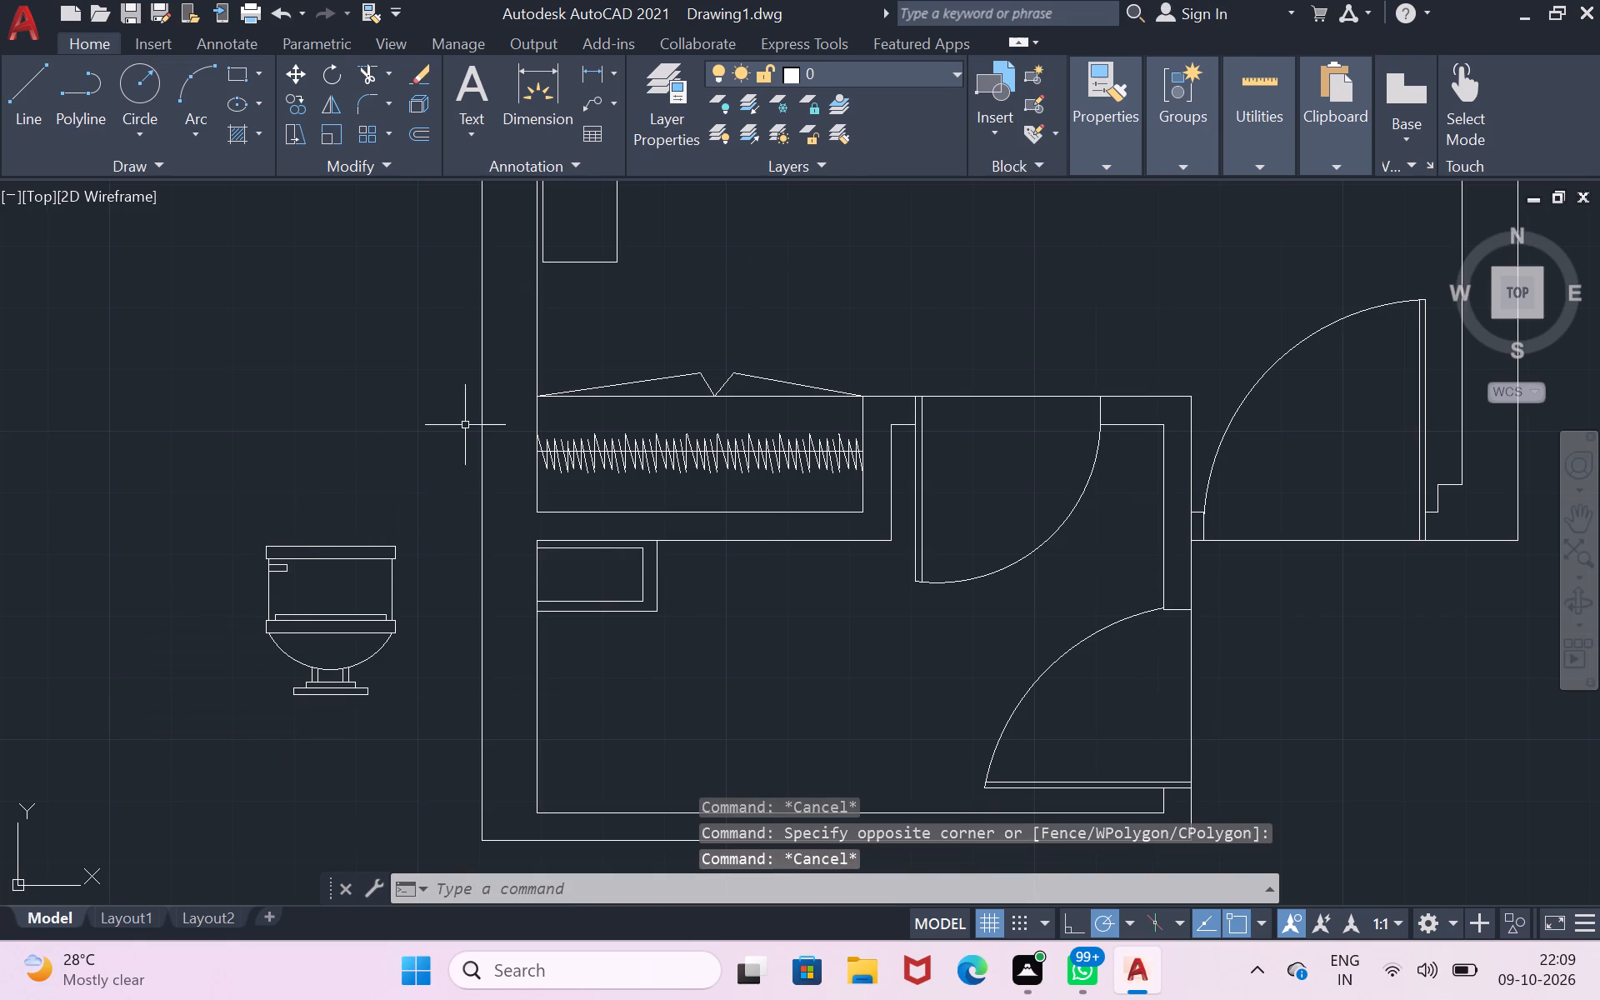
pyautogui.click(286, 620)
pyautogui.click(233, 732)
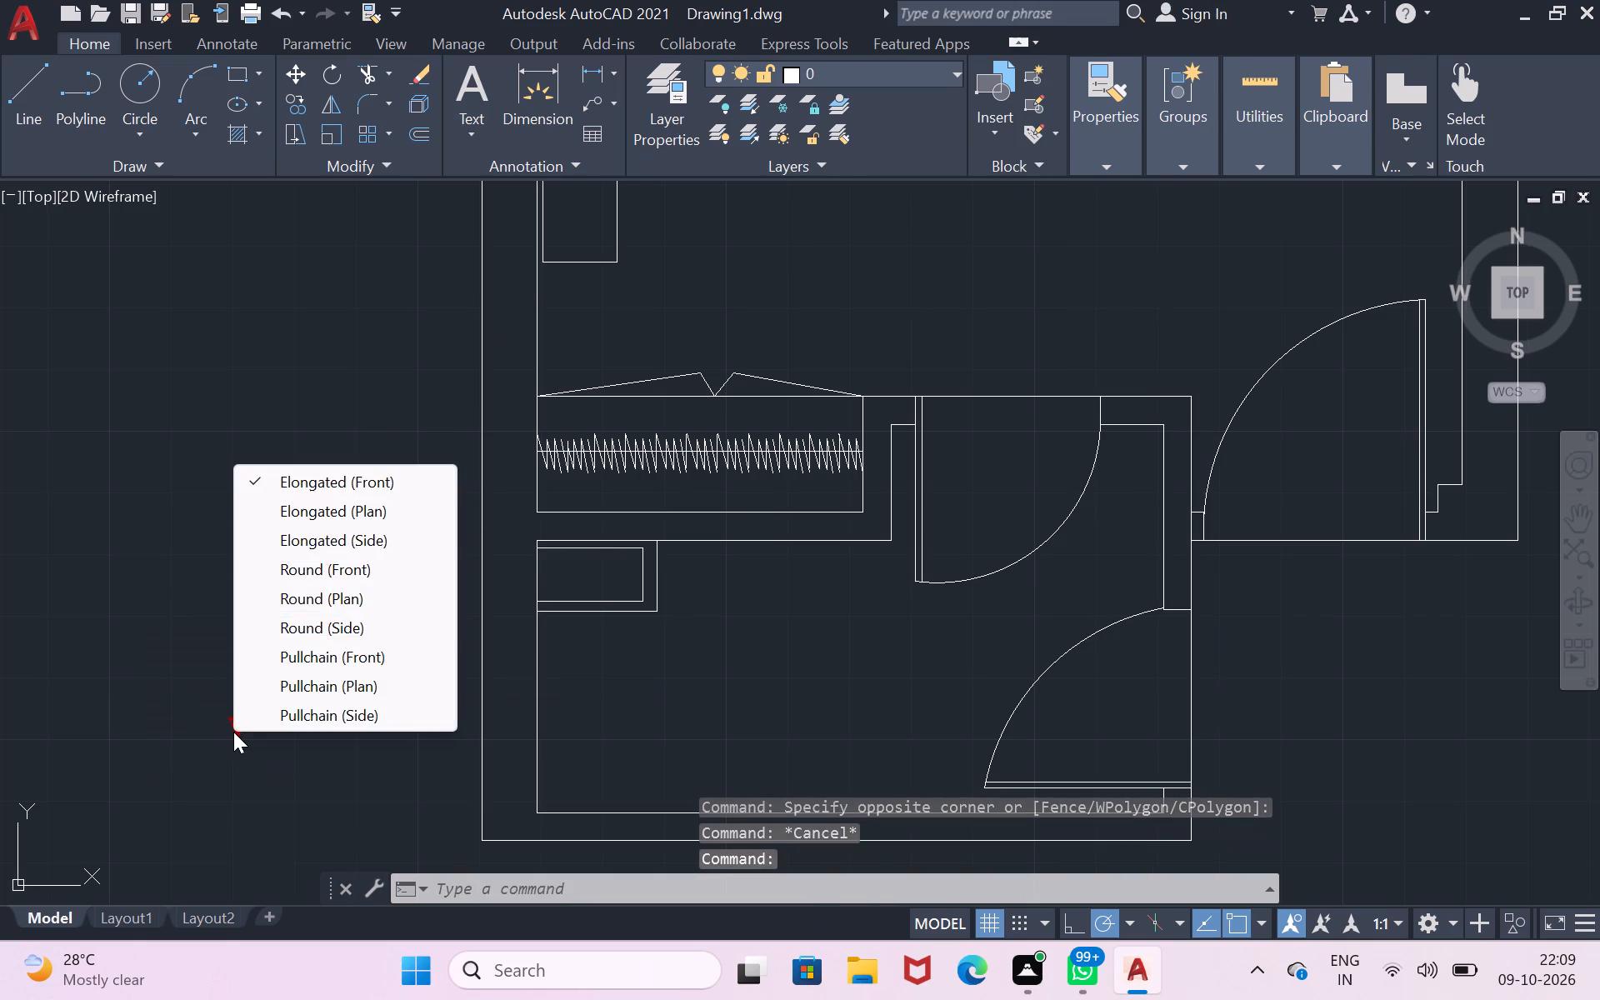
pyautogui.click(314, 510)
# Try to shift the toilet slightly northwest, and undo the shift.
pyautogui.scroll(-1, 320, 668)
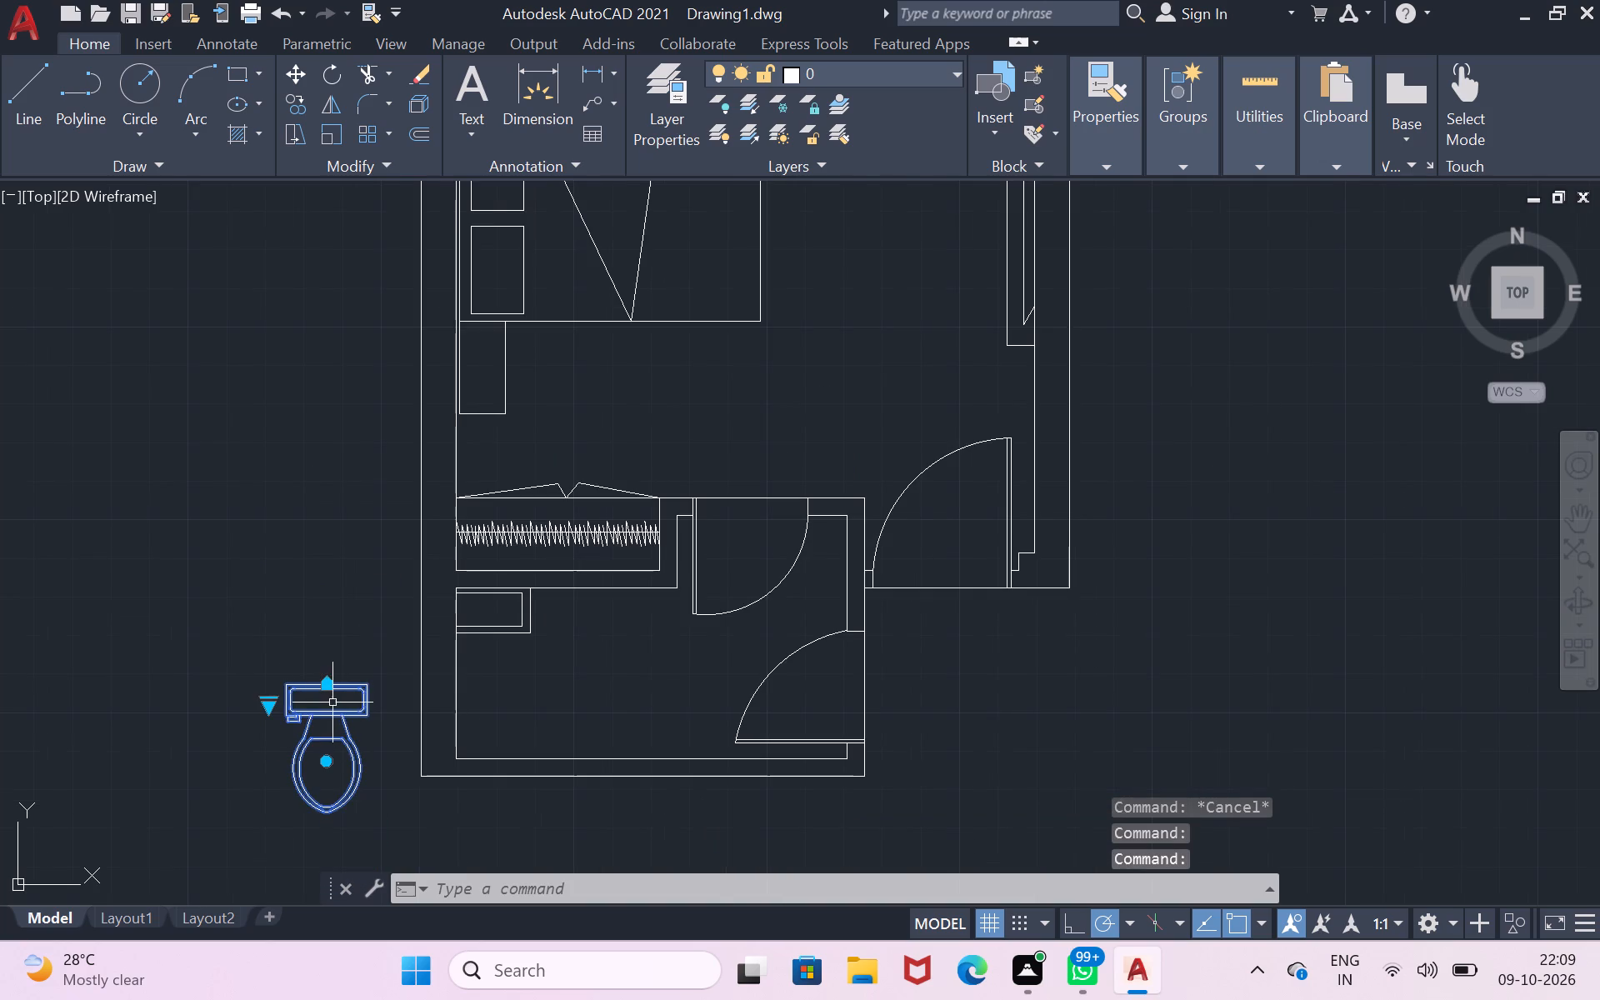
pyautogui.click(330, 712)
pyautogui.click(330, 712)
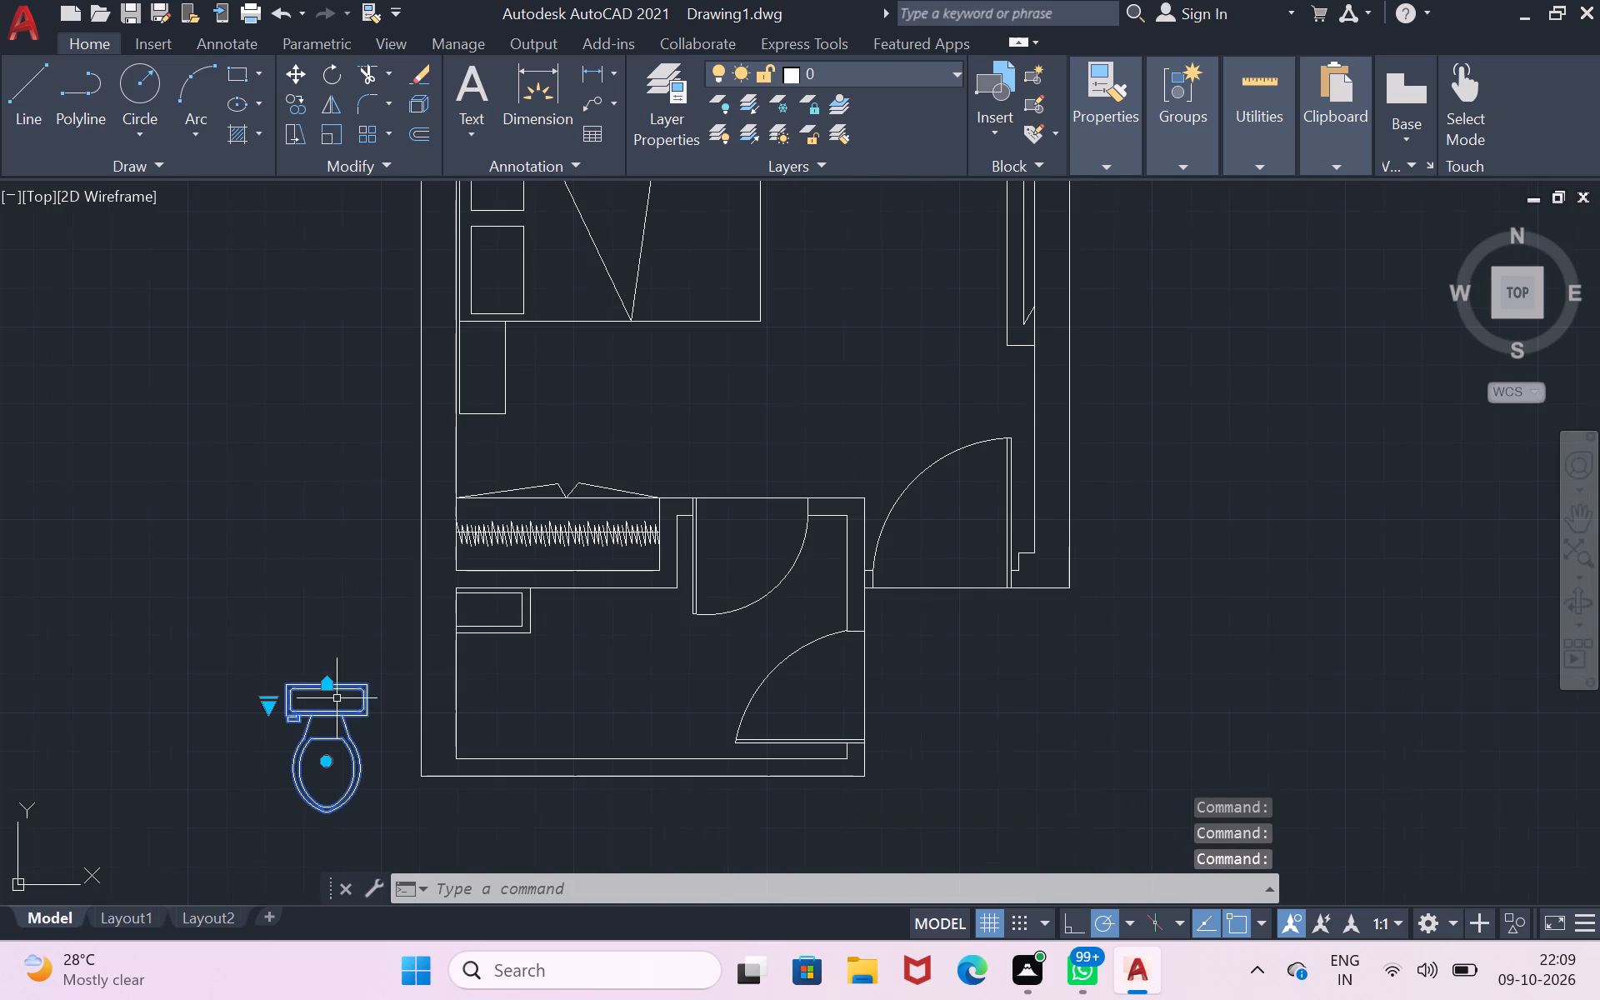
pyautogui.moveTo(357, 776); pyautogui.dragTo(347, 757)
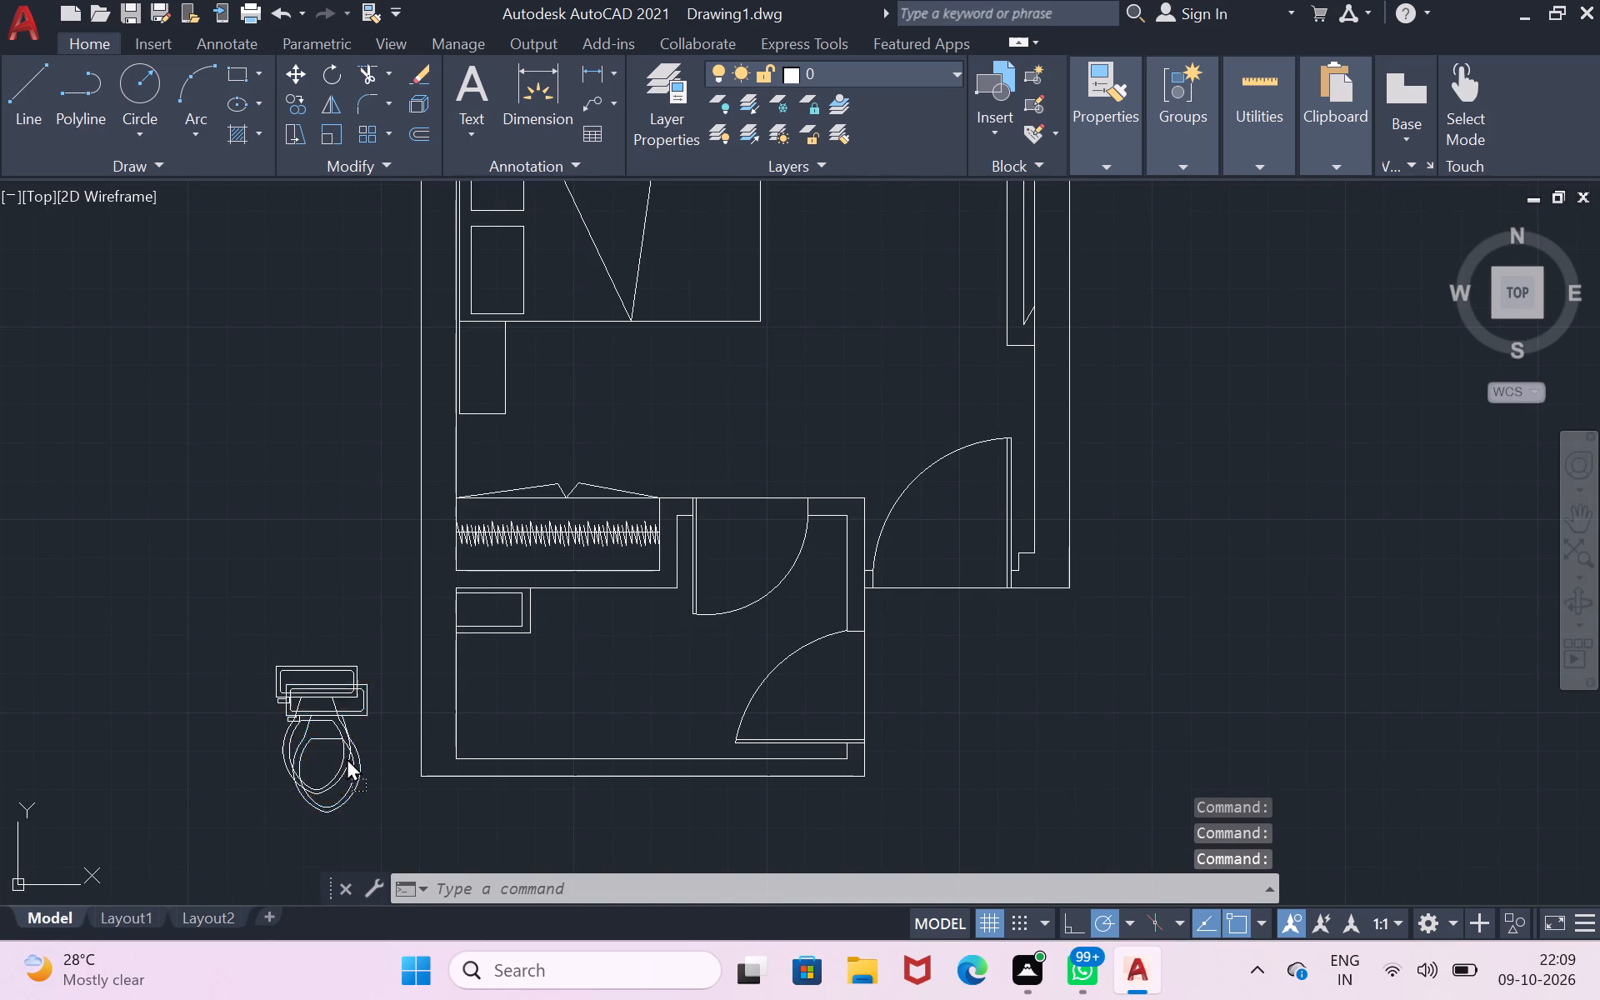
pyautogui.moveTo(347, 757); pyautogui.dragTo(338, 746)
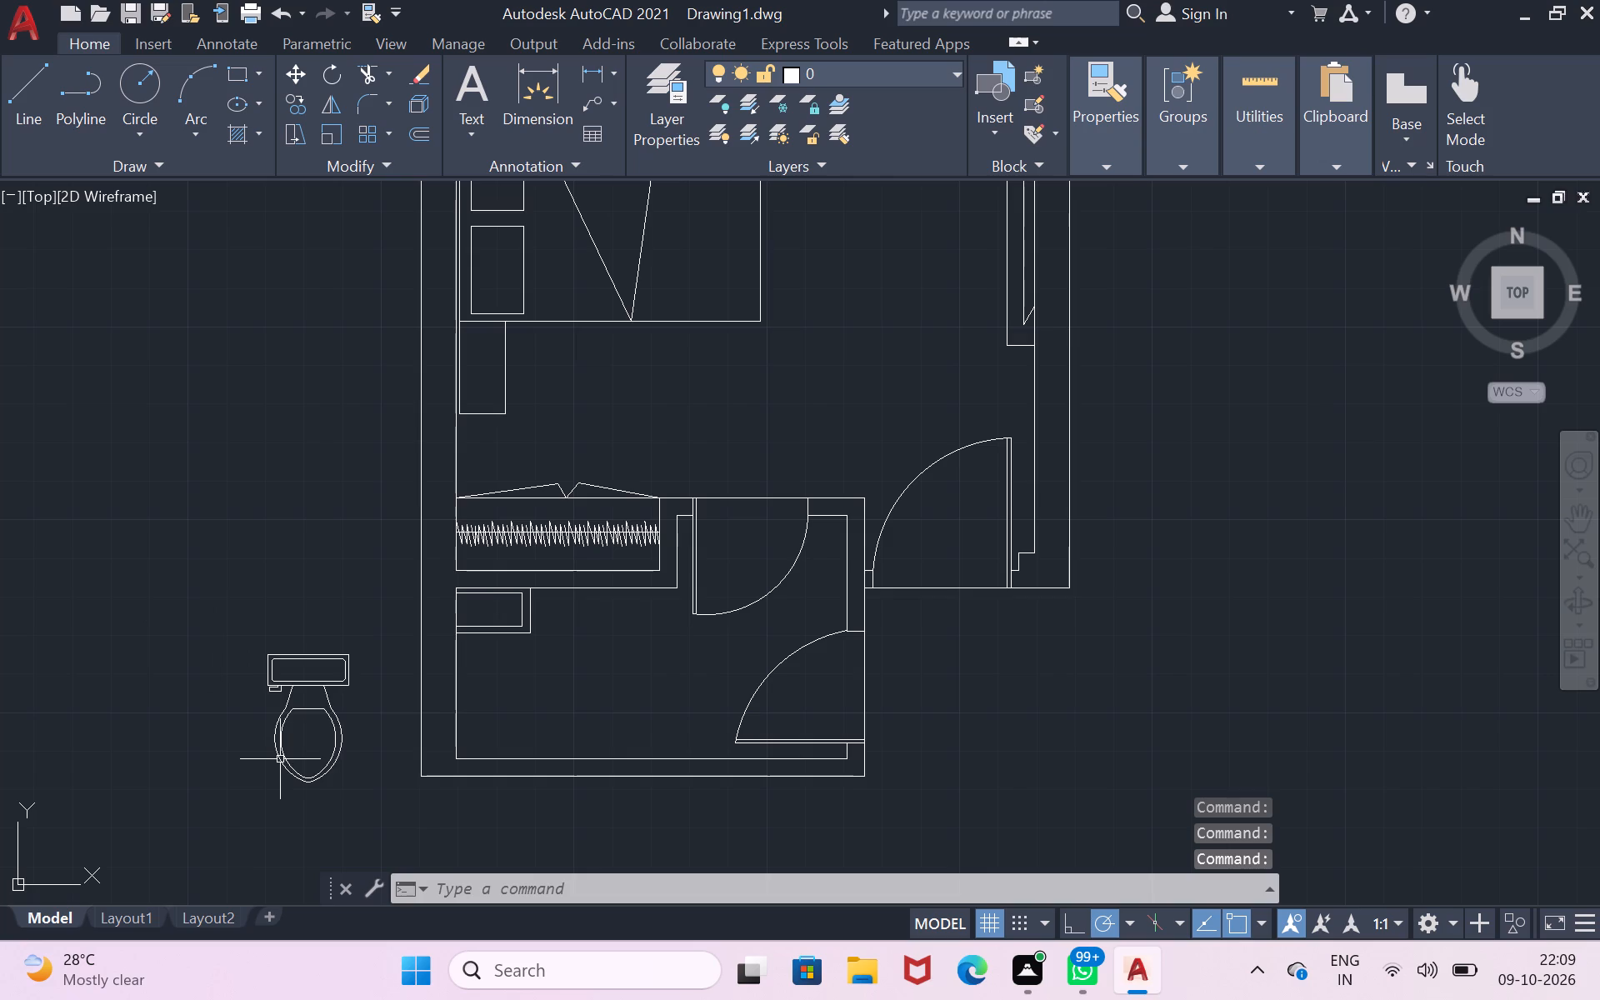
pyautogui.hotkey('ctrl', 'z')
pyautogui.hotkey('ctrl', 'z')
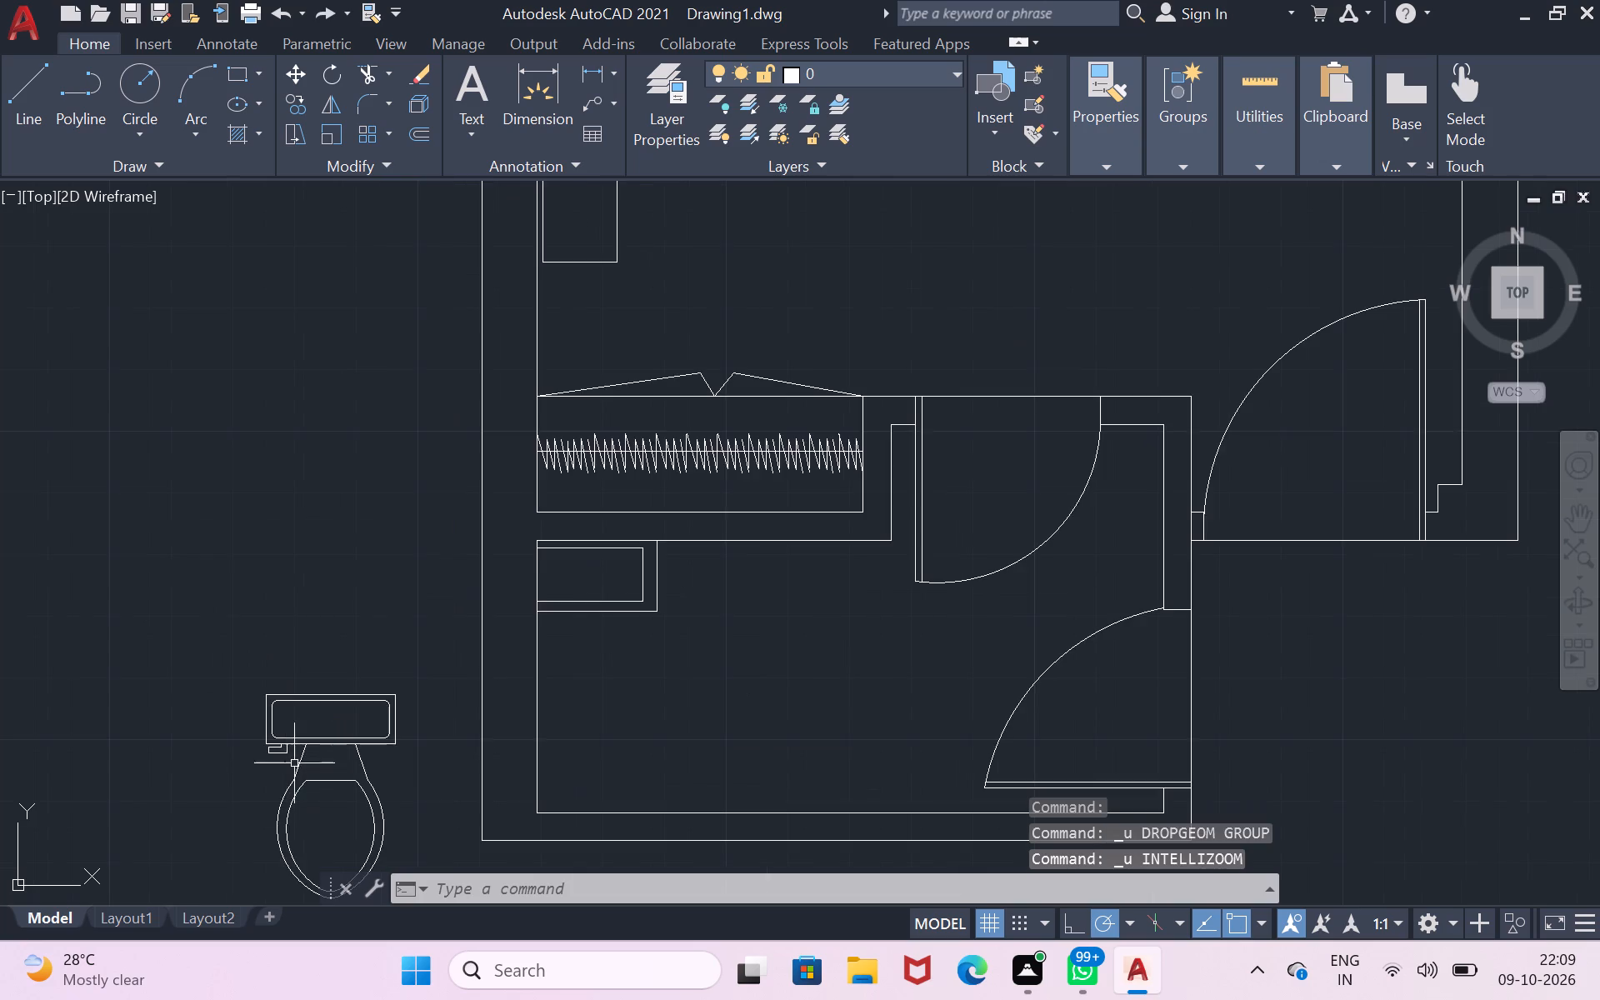
# Move the toilet about 8' northwest into the open area west of the bedroom.
pyautogui.scroll(-2, 303, 775)
pyautogui.click(307, 780)
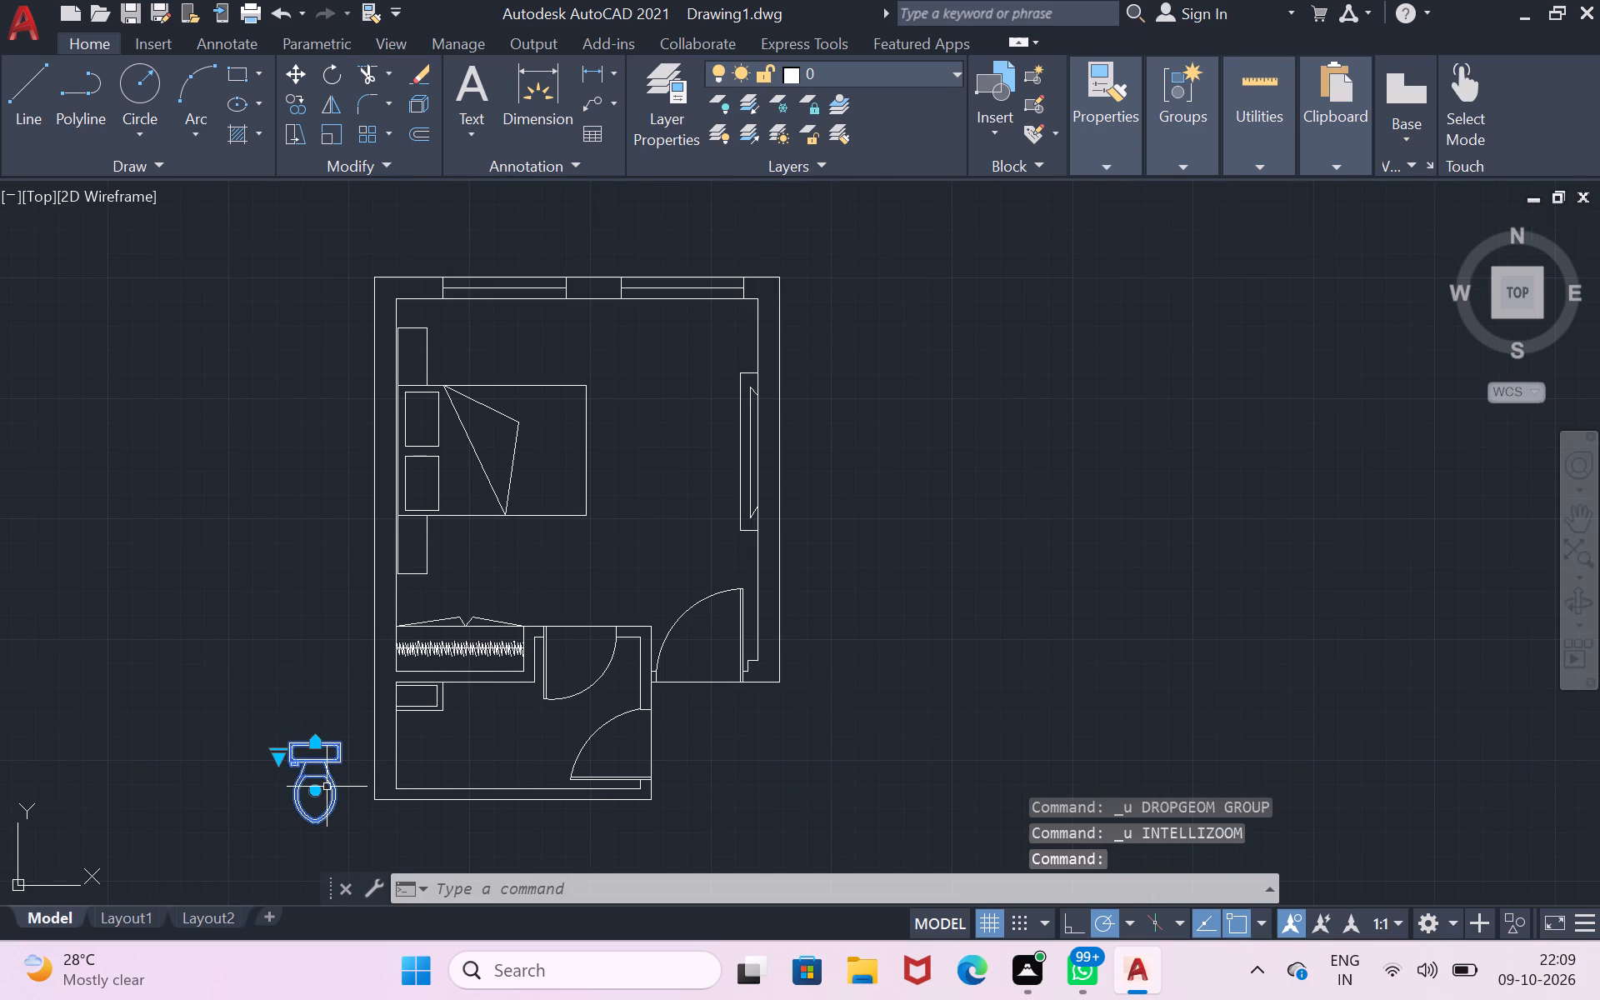
pyautogui.press('m')
pyautogui.press('Return')
pyautogui.click(325, 788)
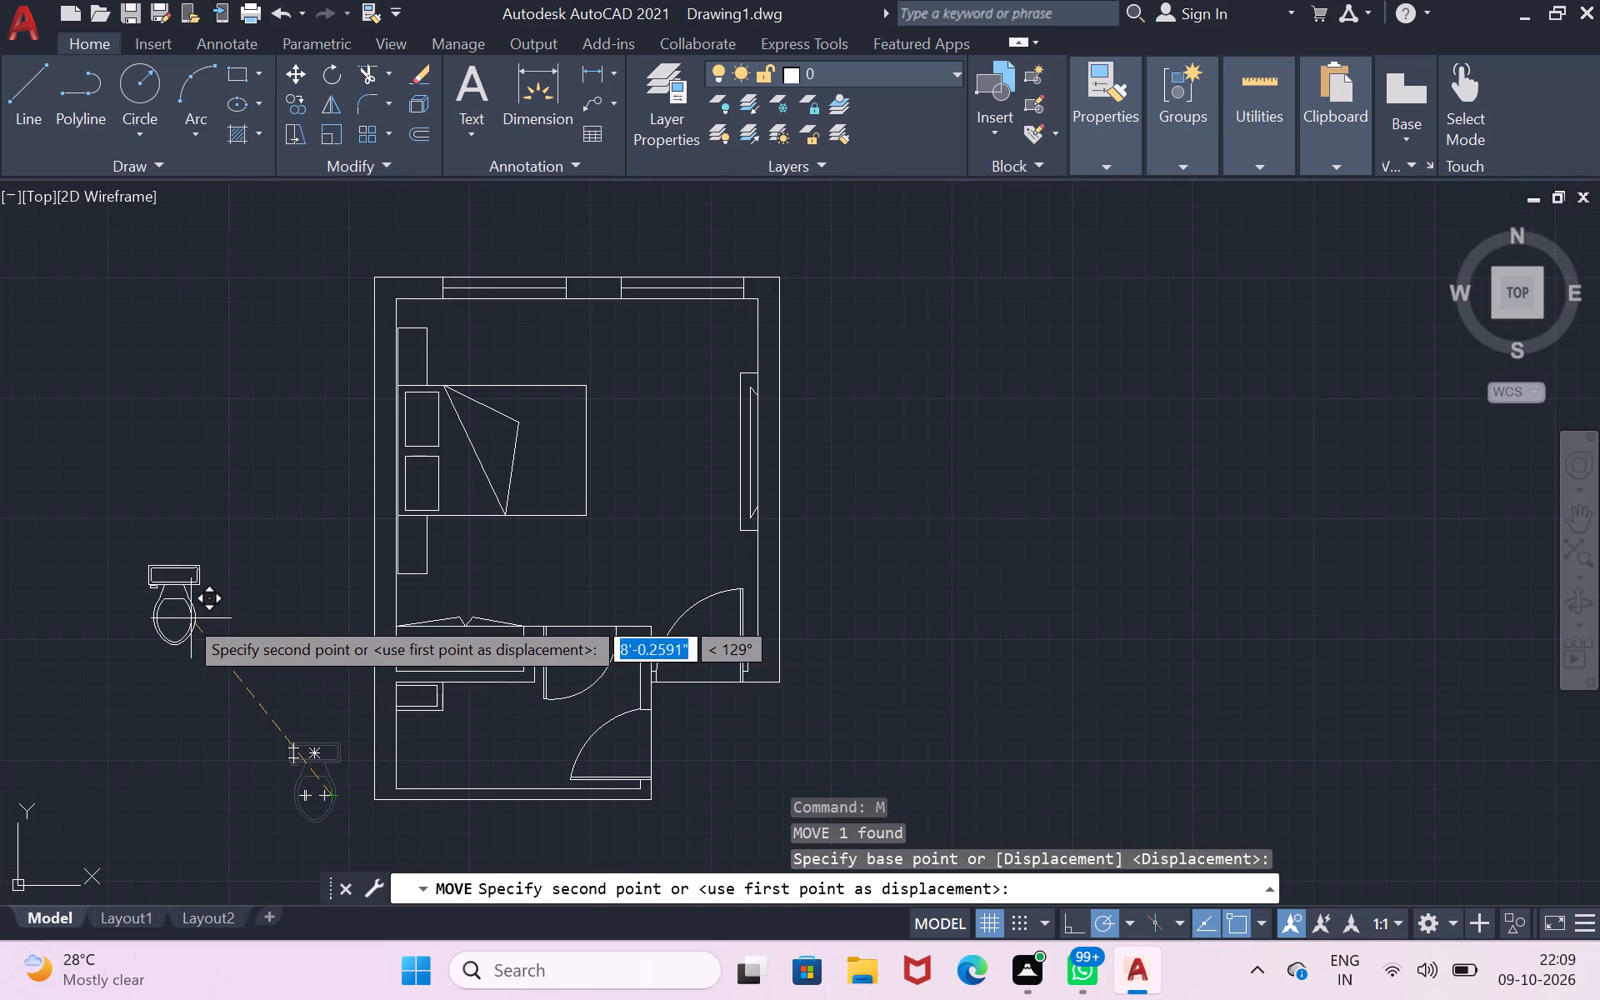
pyautogui.click(183, 617)
# Rotate the toilet 90° so that its tank faces west.
pyautogui.moveTo(214, 563); pyautogui.dragTo(49, 622)
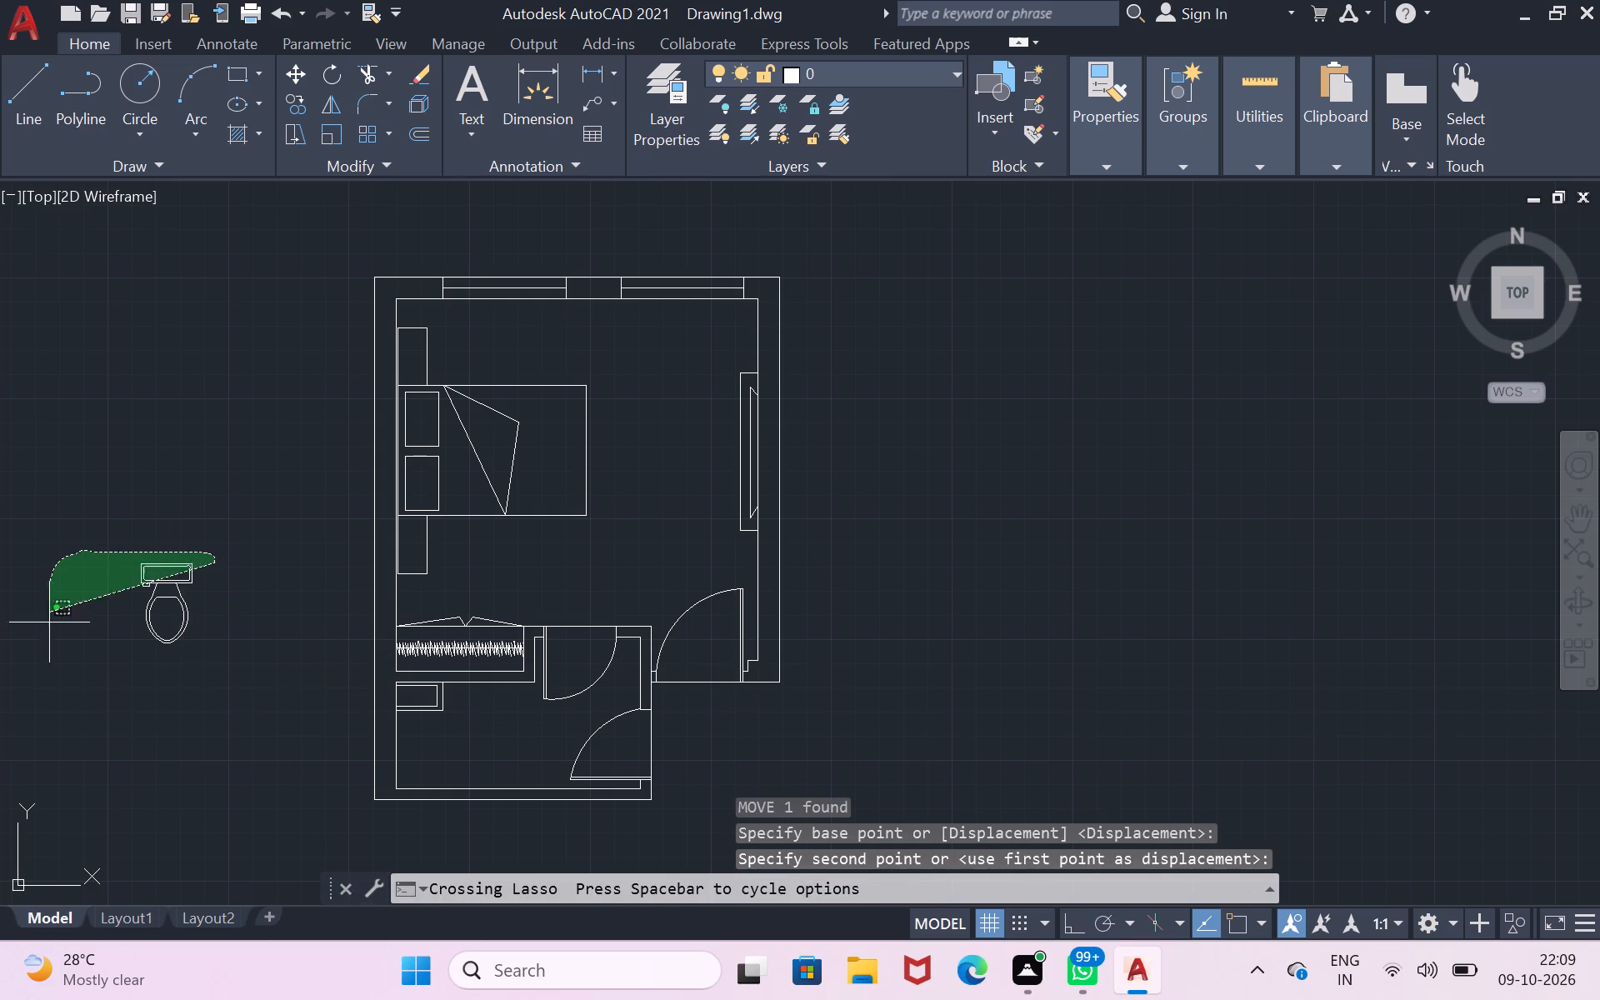
pyautogui.moveTo(49, 622); pyautogui.dragTo(288, 642)
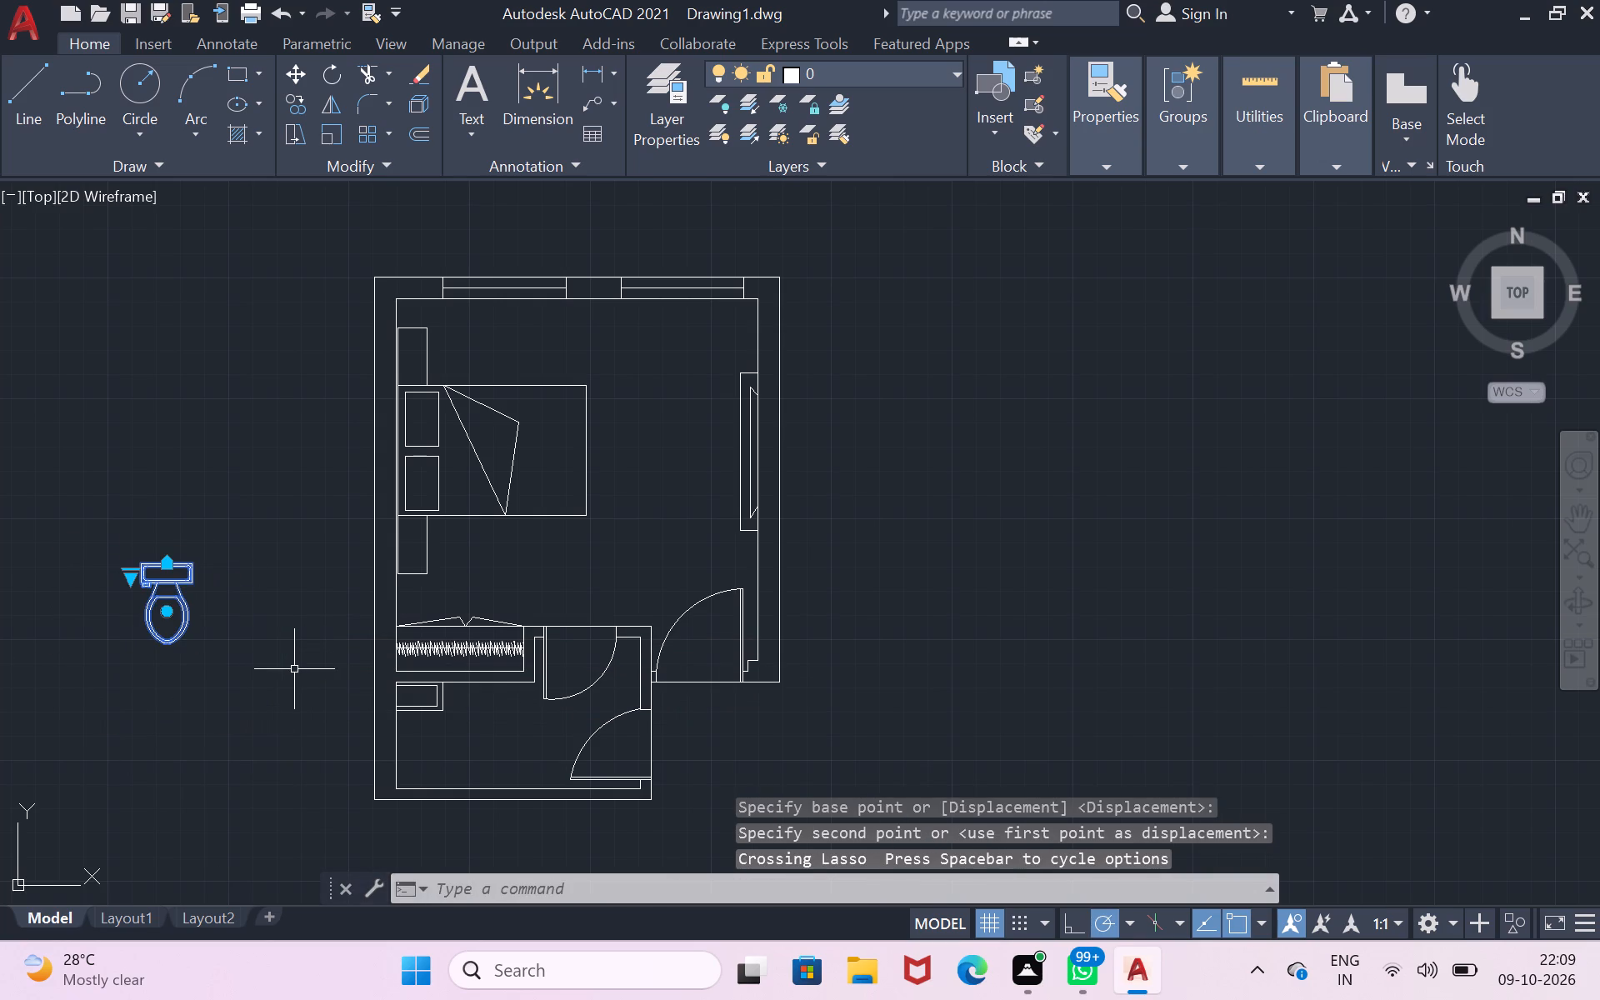
pyautogui.write('ro')
pyautogui.press('Return')
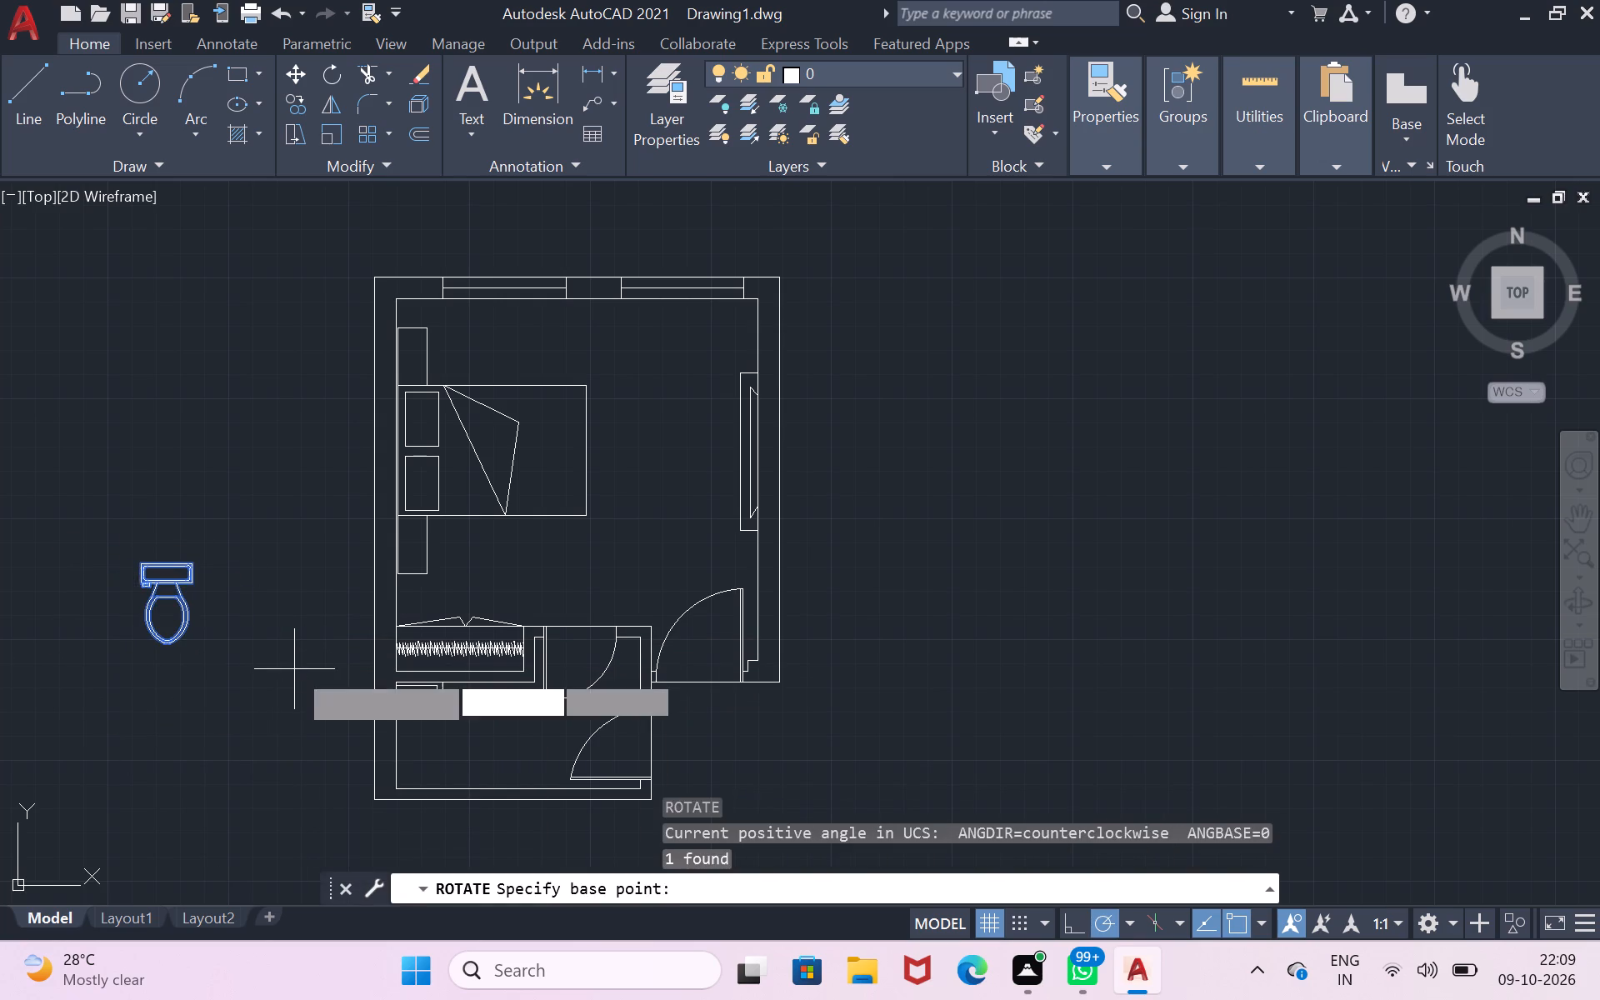
pyautogui.click(294, 669)
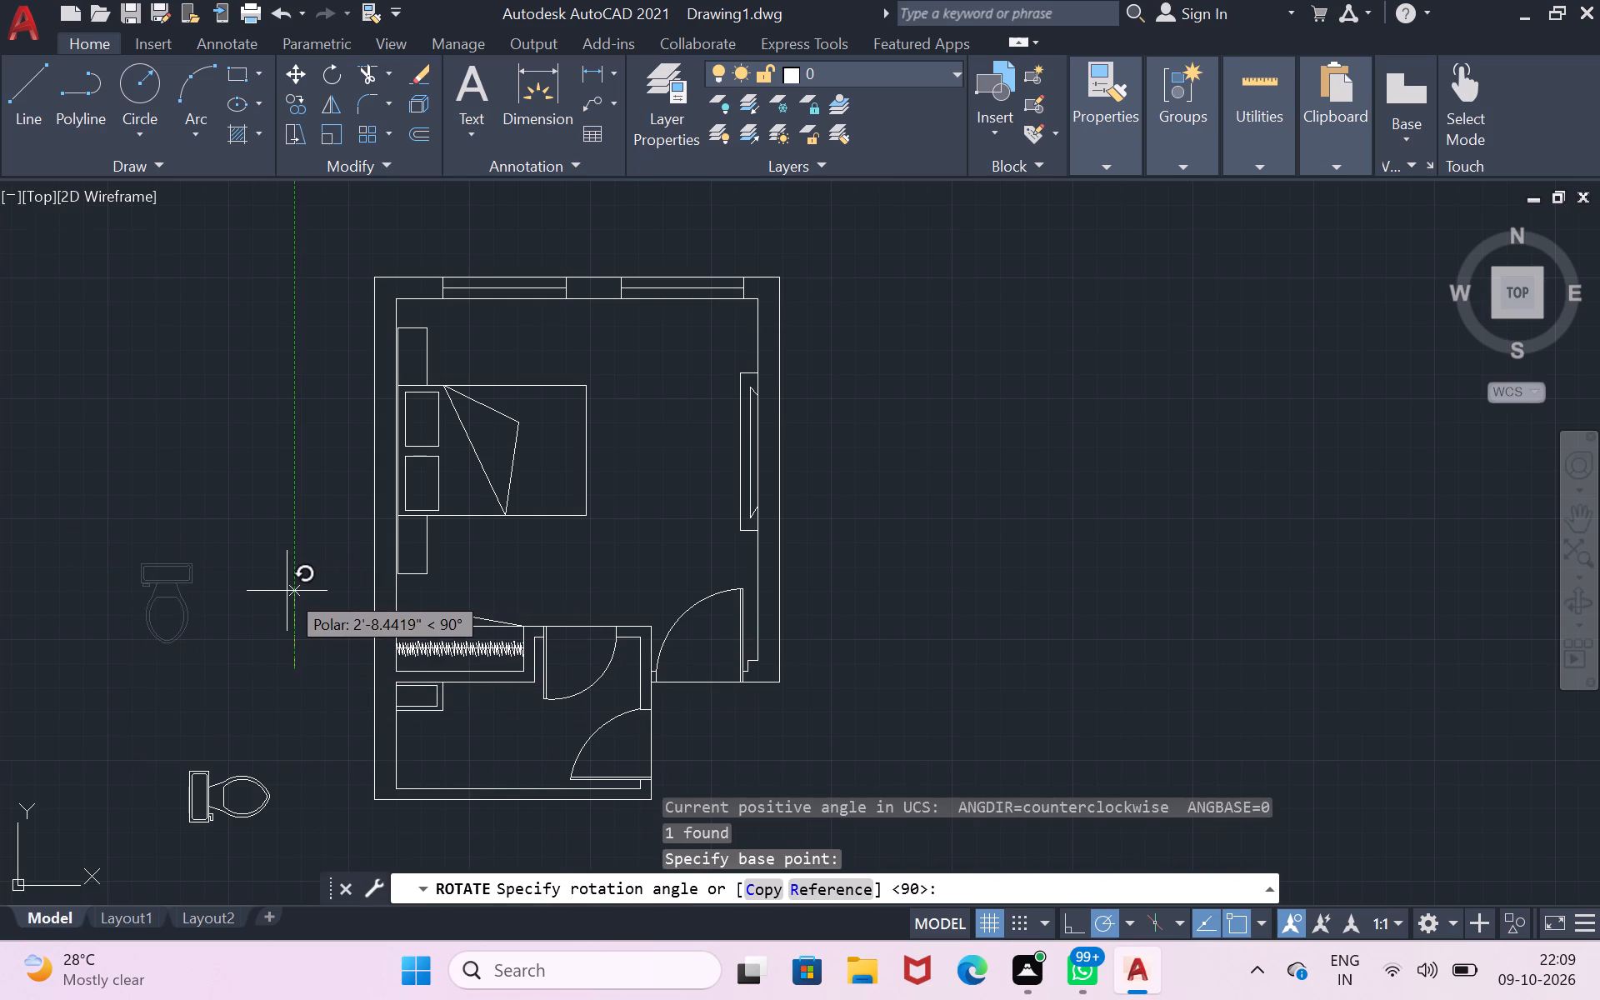
pyautogui.click(287, 591)
# Move the toilet into the bathroom, with its tank against the west wall just south of the small rectangular fixture.
pyautogui.click(232, 790)
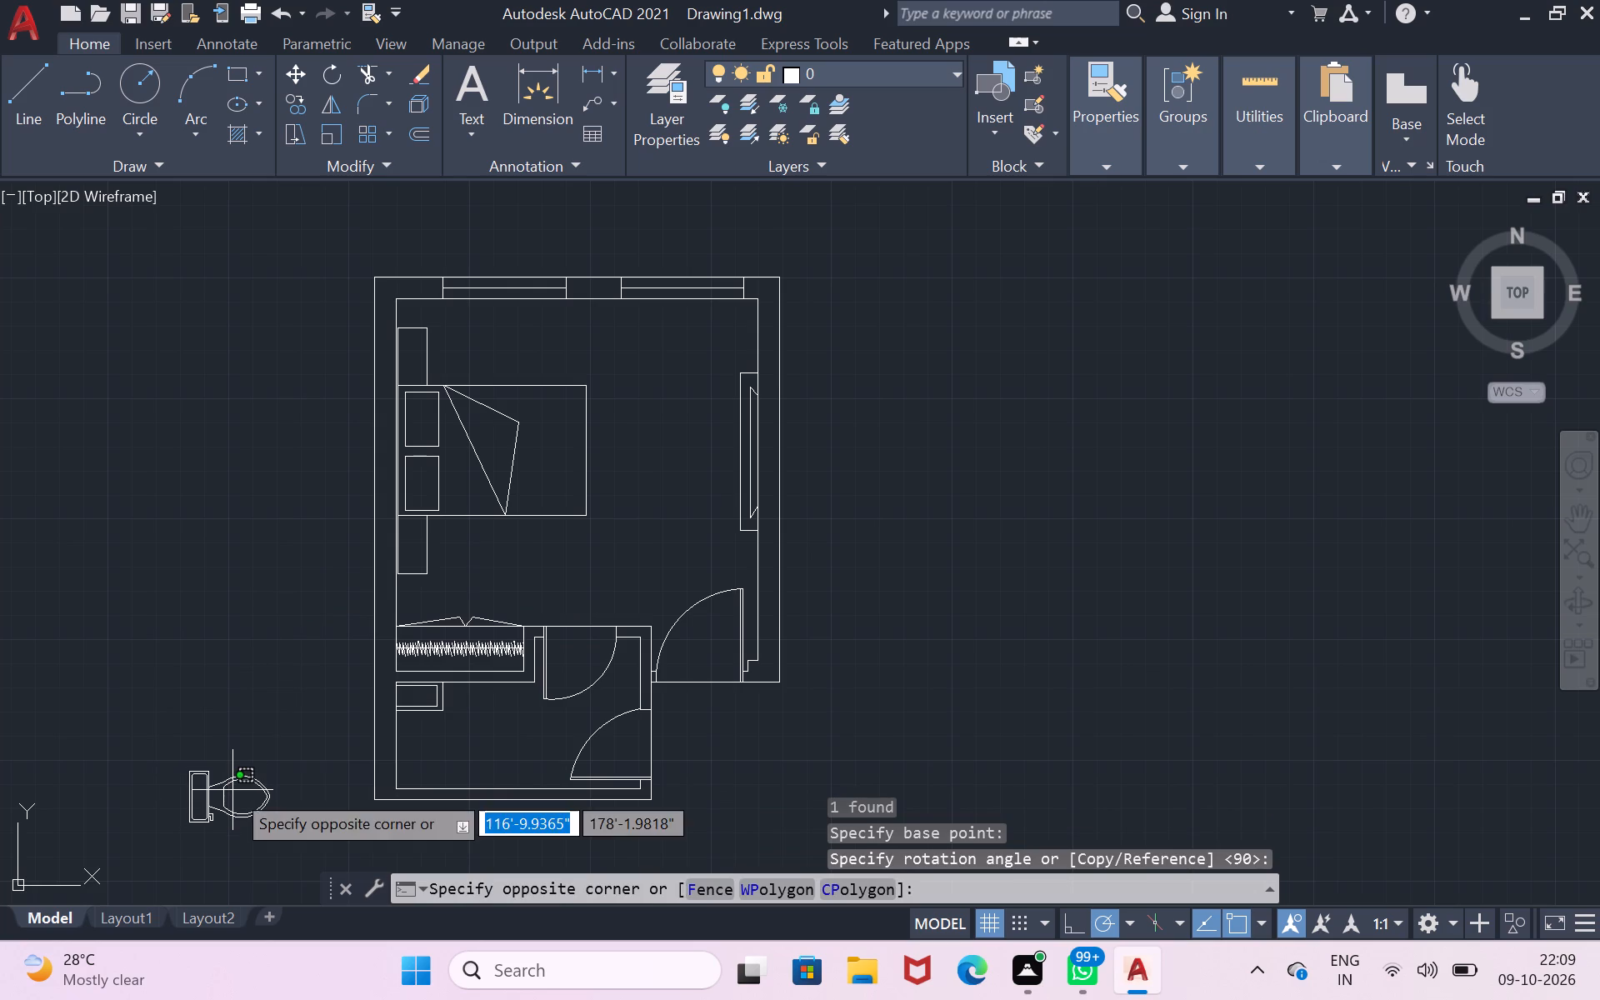
pyautogui.click(232, 790)
pyautogui.click(232, 786)
pyautogui.press('m')
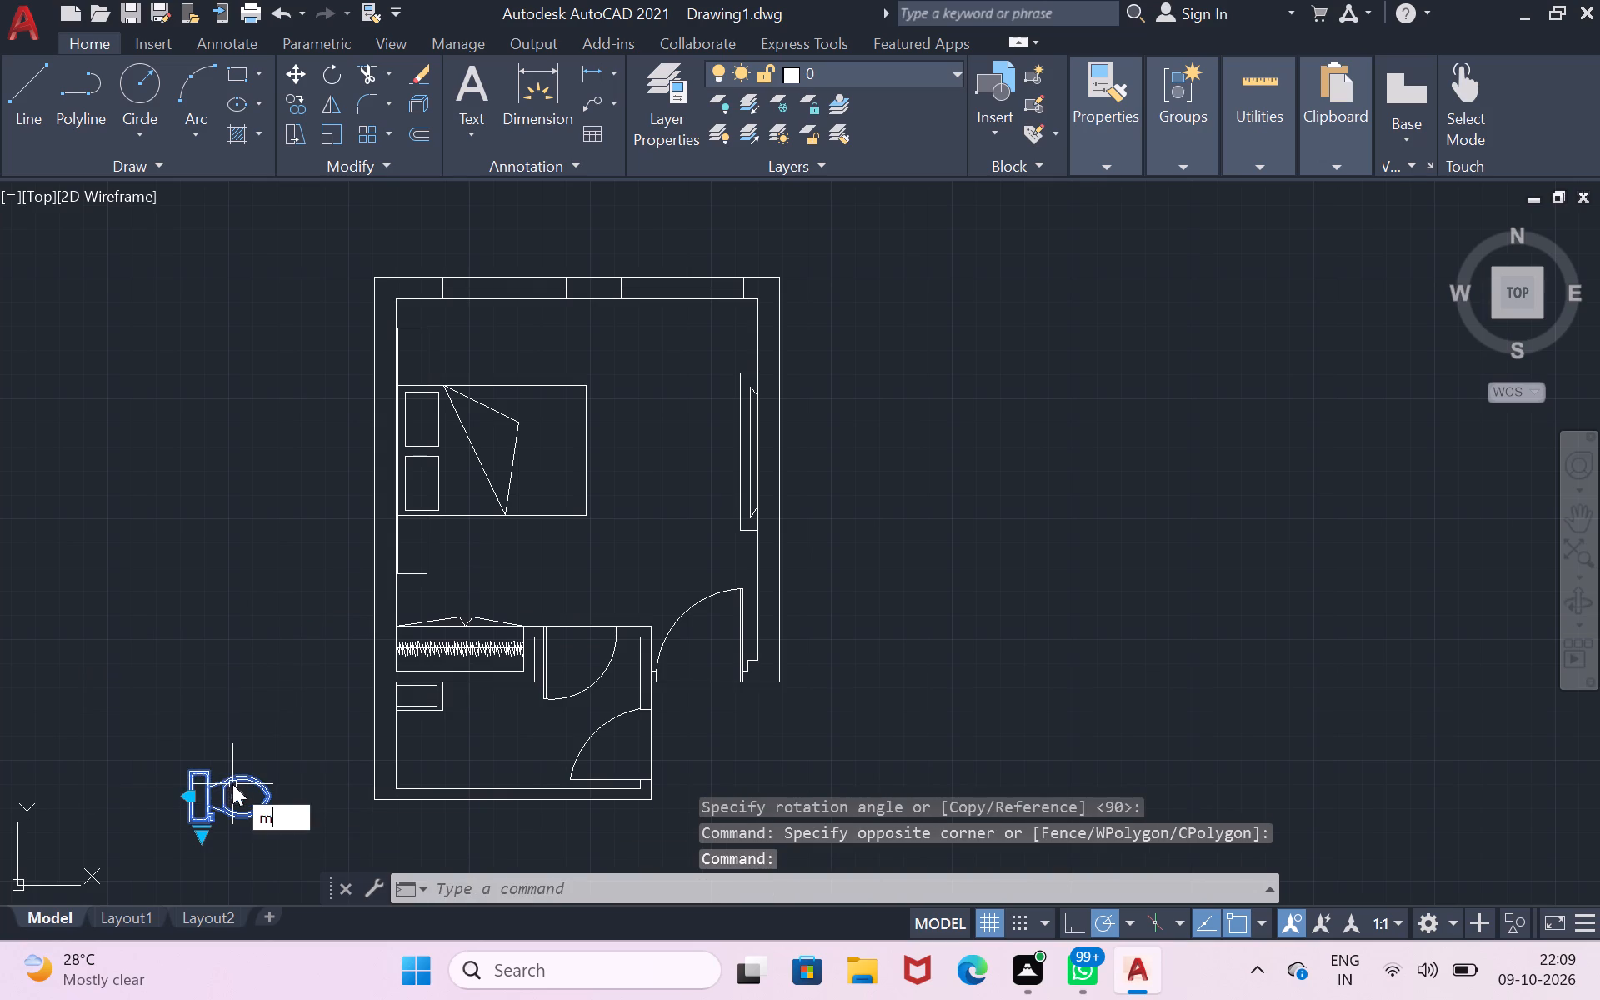
pyautogui.press('Return')
pyautogui.click(232, 784)
pyautogui.scroll(1, 518, 737)
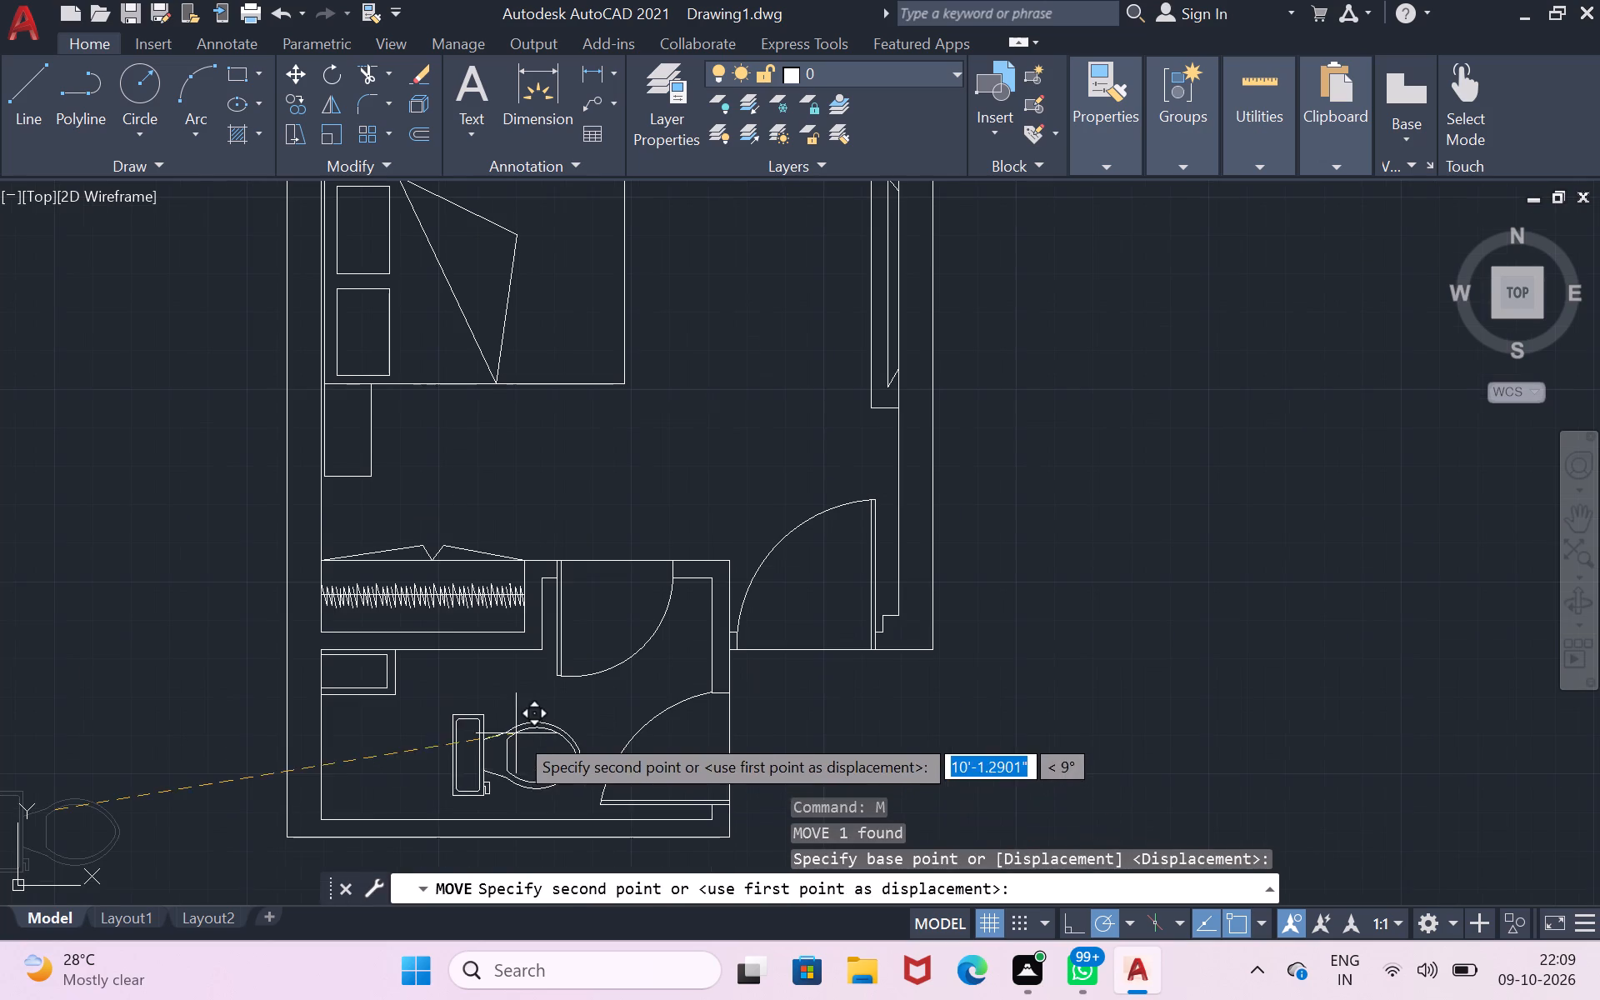
pyautogui.scroll(2, 393, 744)
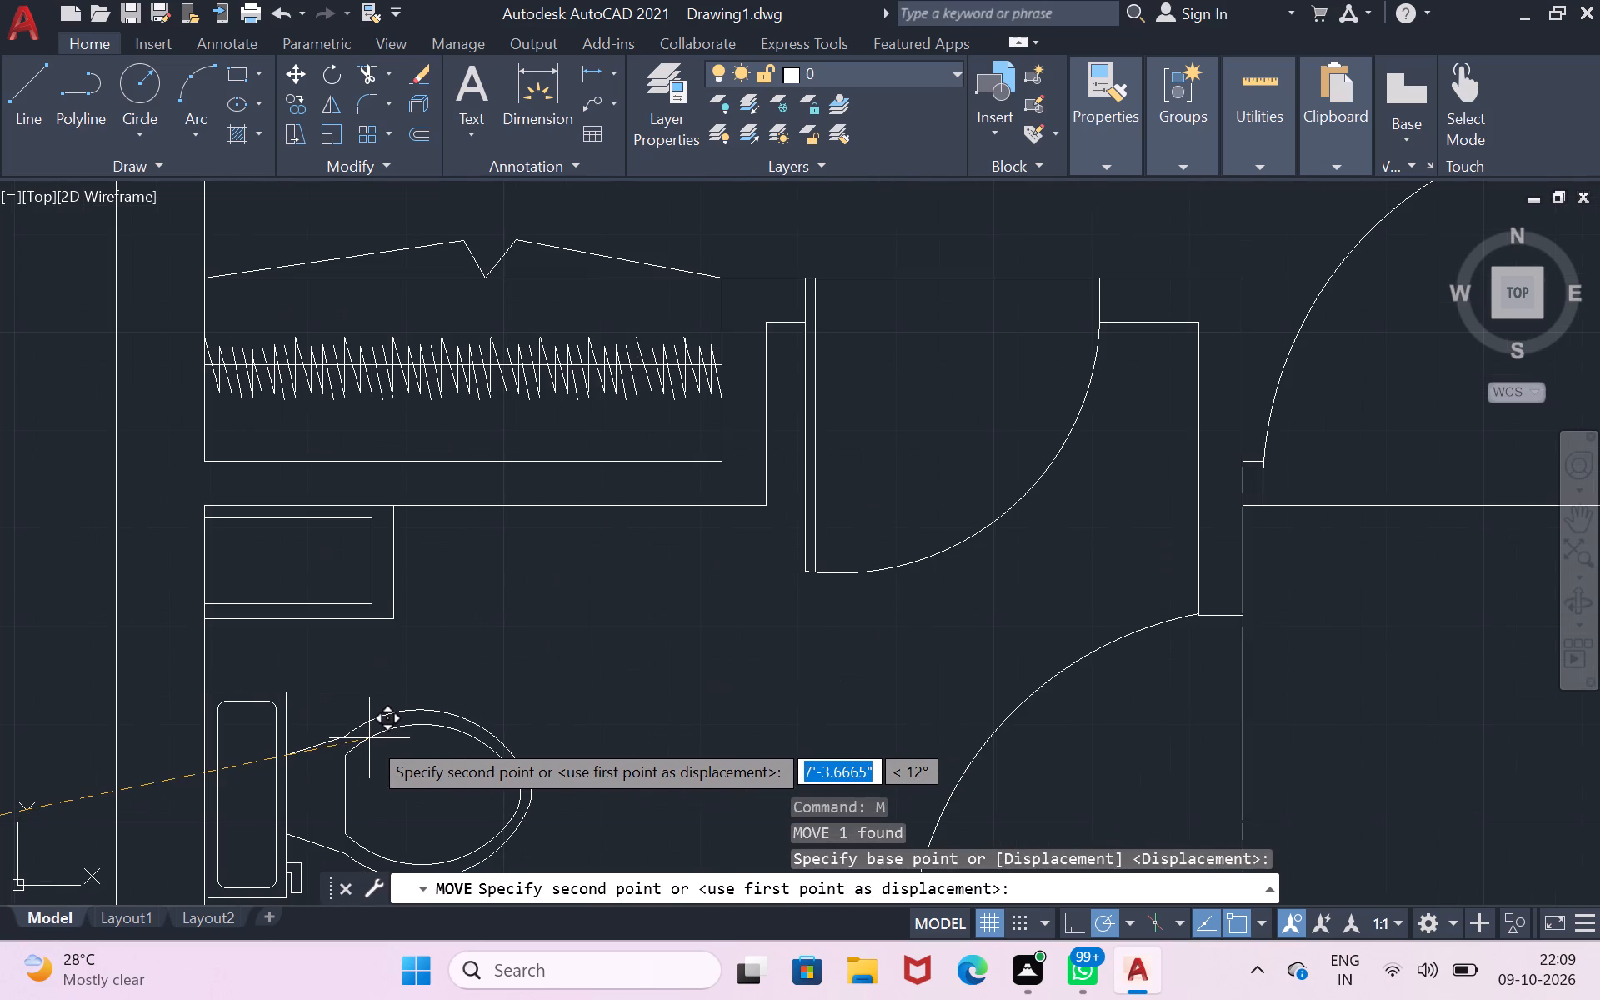
pyautogui.click(369, 747)
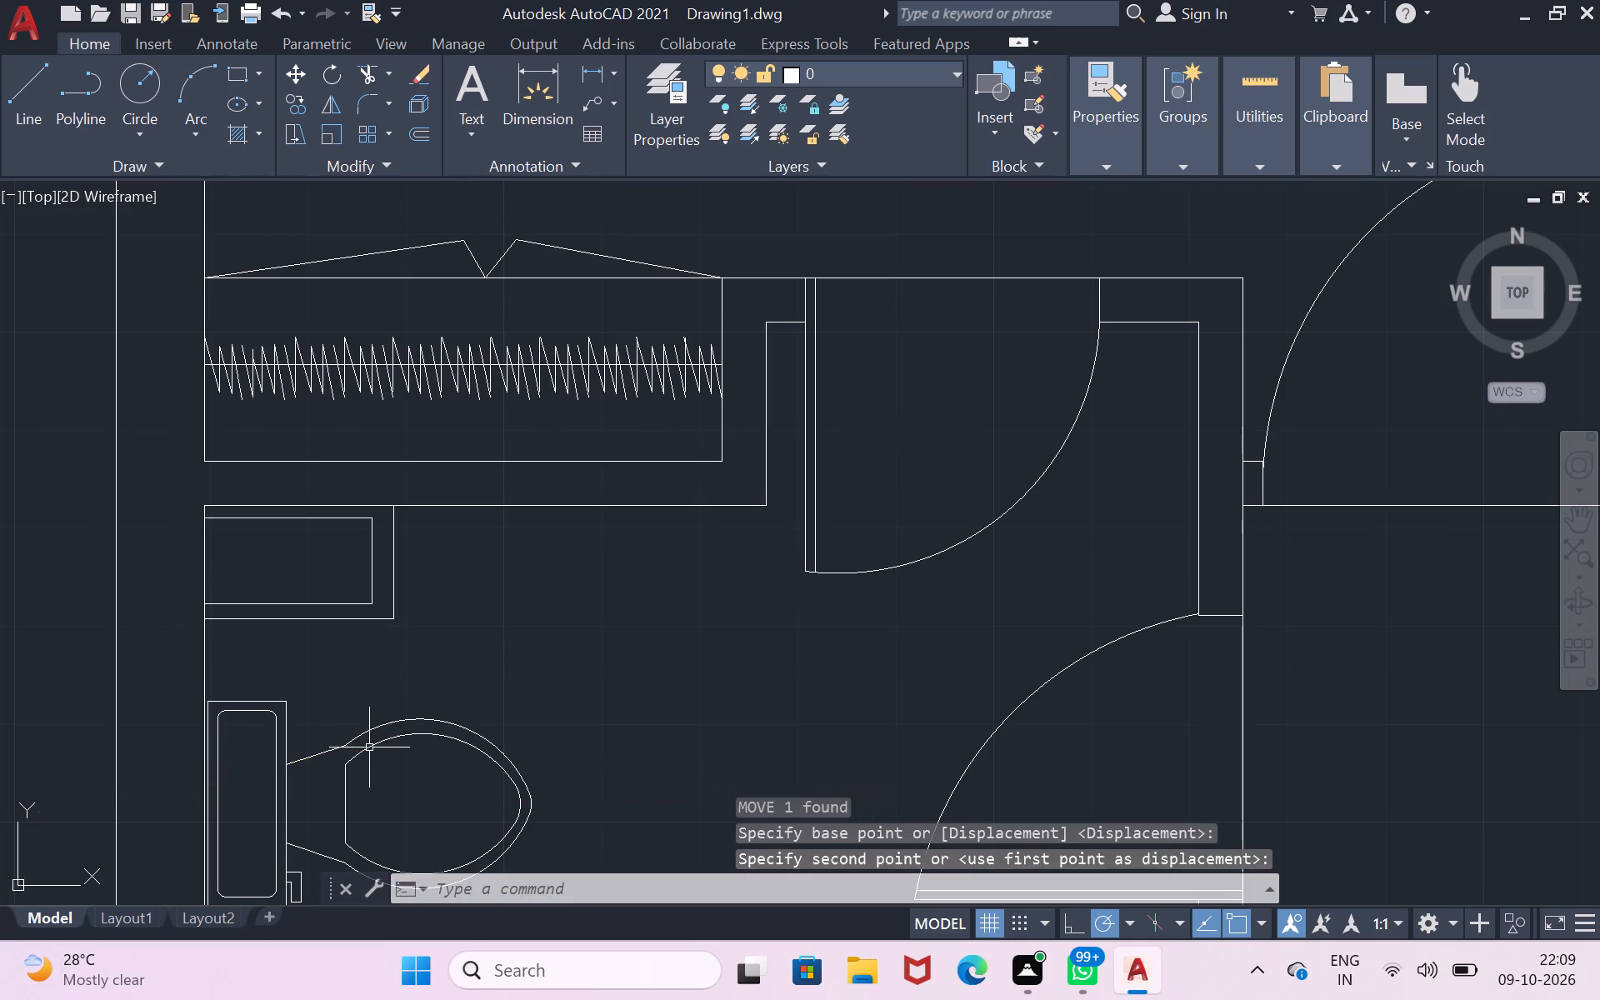
pyautogui.scroll(-3, 599, 778)
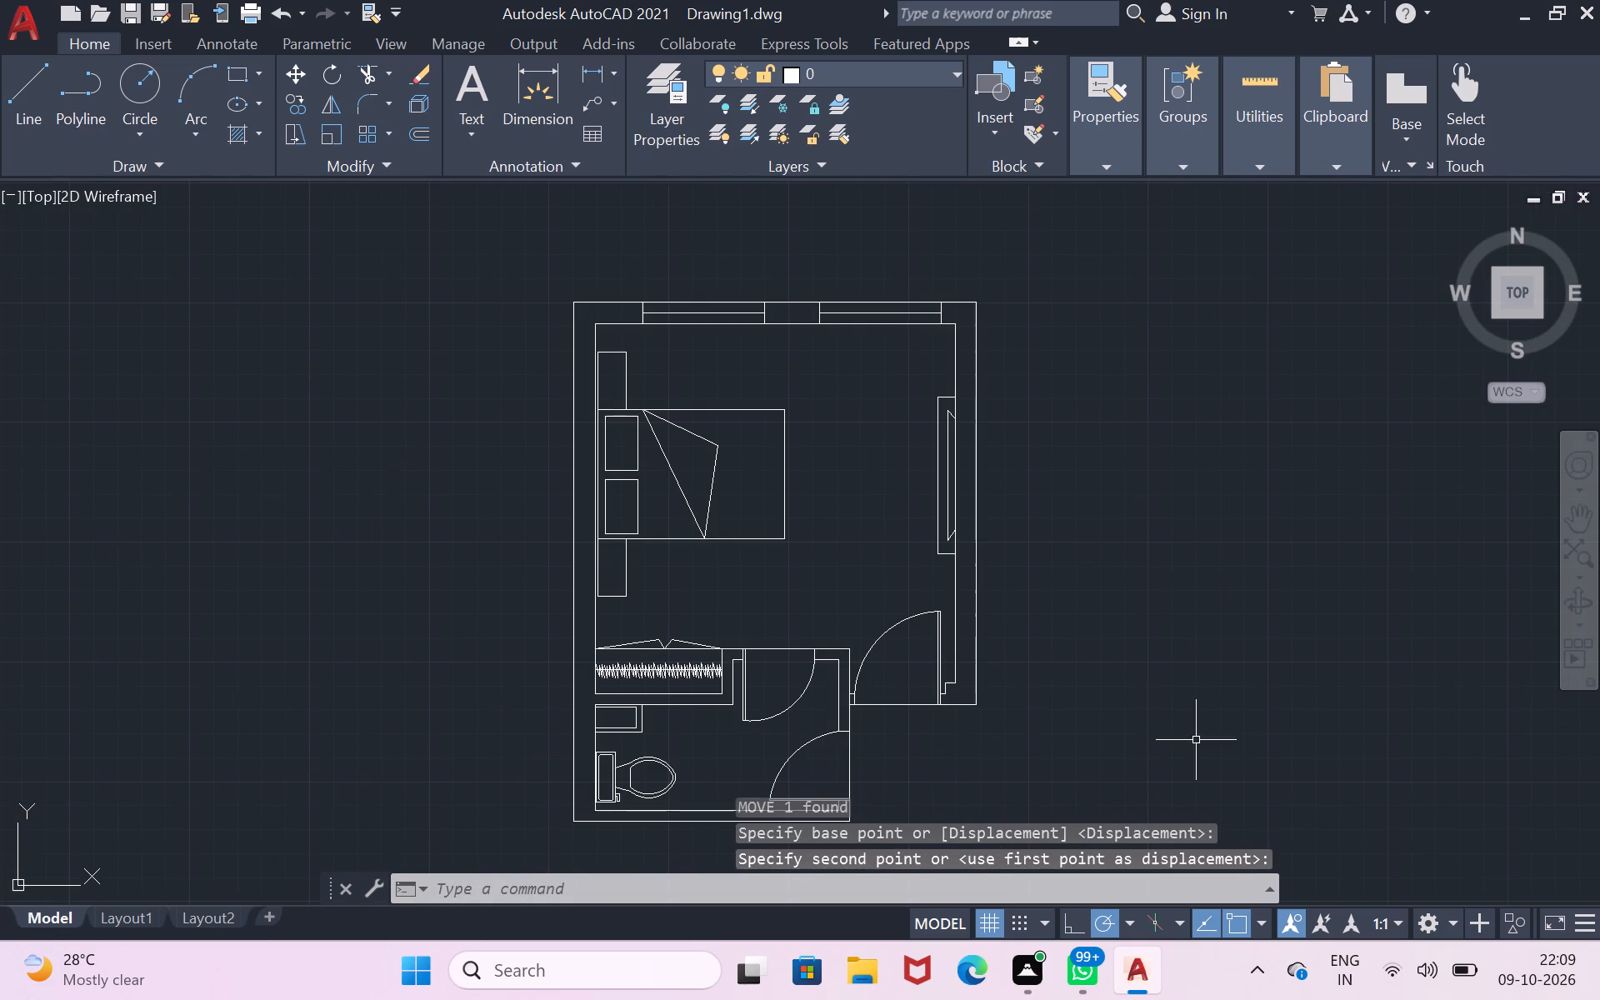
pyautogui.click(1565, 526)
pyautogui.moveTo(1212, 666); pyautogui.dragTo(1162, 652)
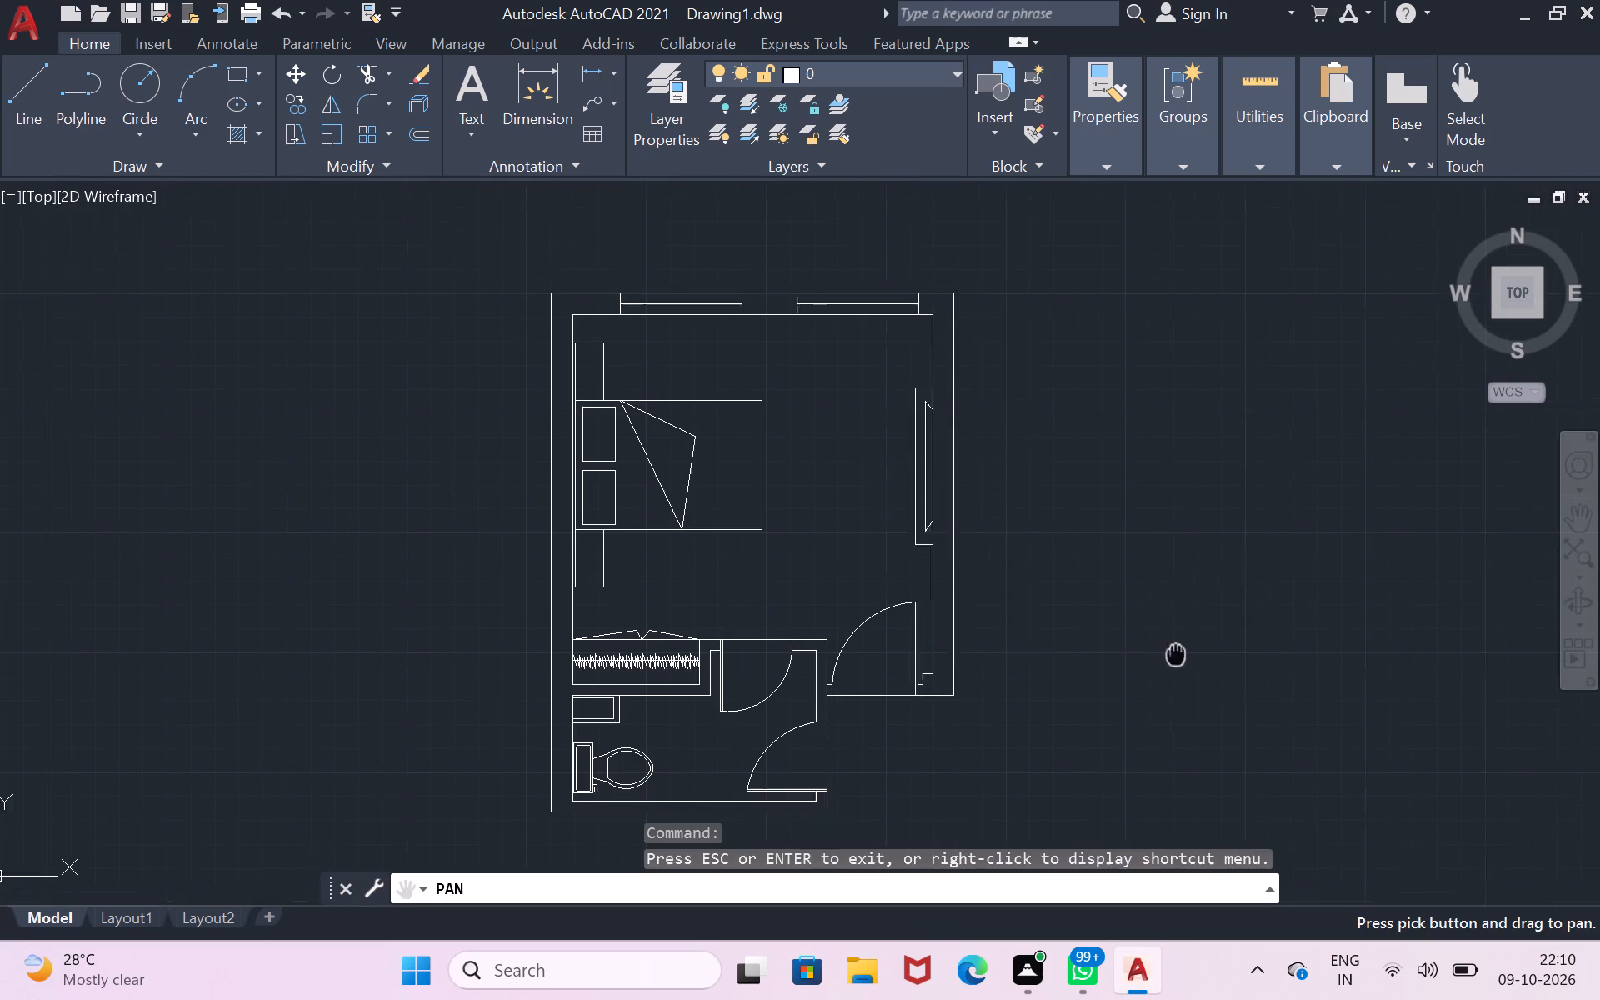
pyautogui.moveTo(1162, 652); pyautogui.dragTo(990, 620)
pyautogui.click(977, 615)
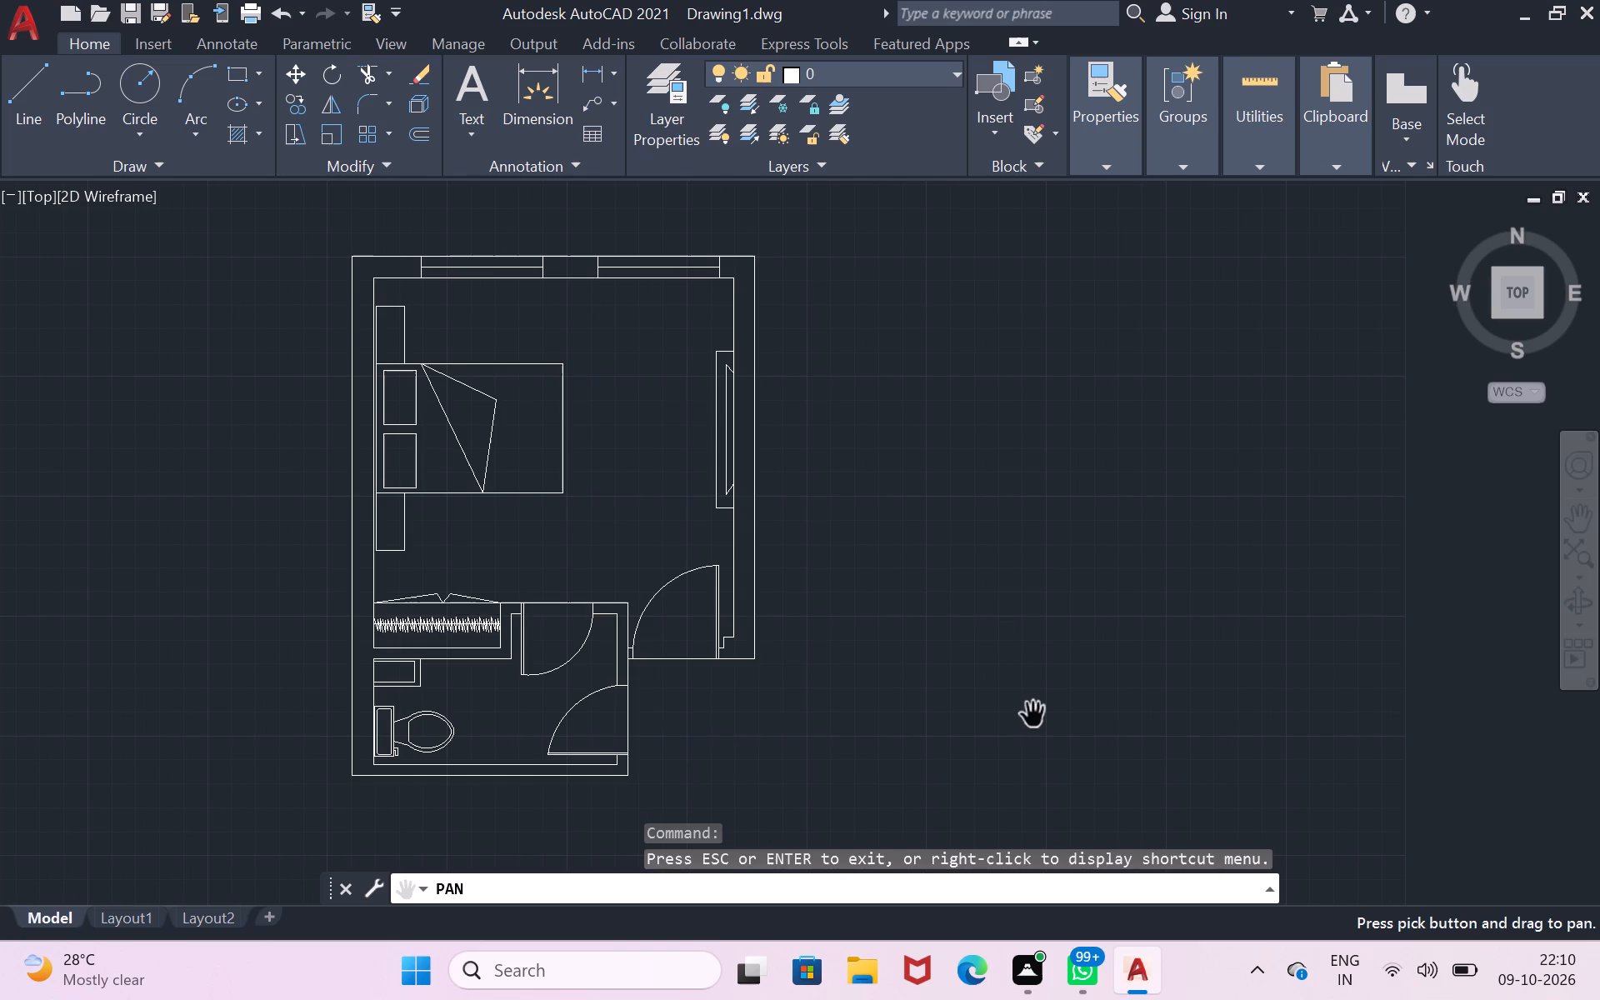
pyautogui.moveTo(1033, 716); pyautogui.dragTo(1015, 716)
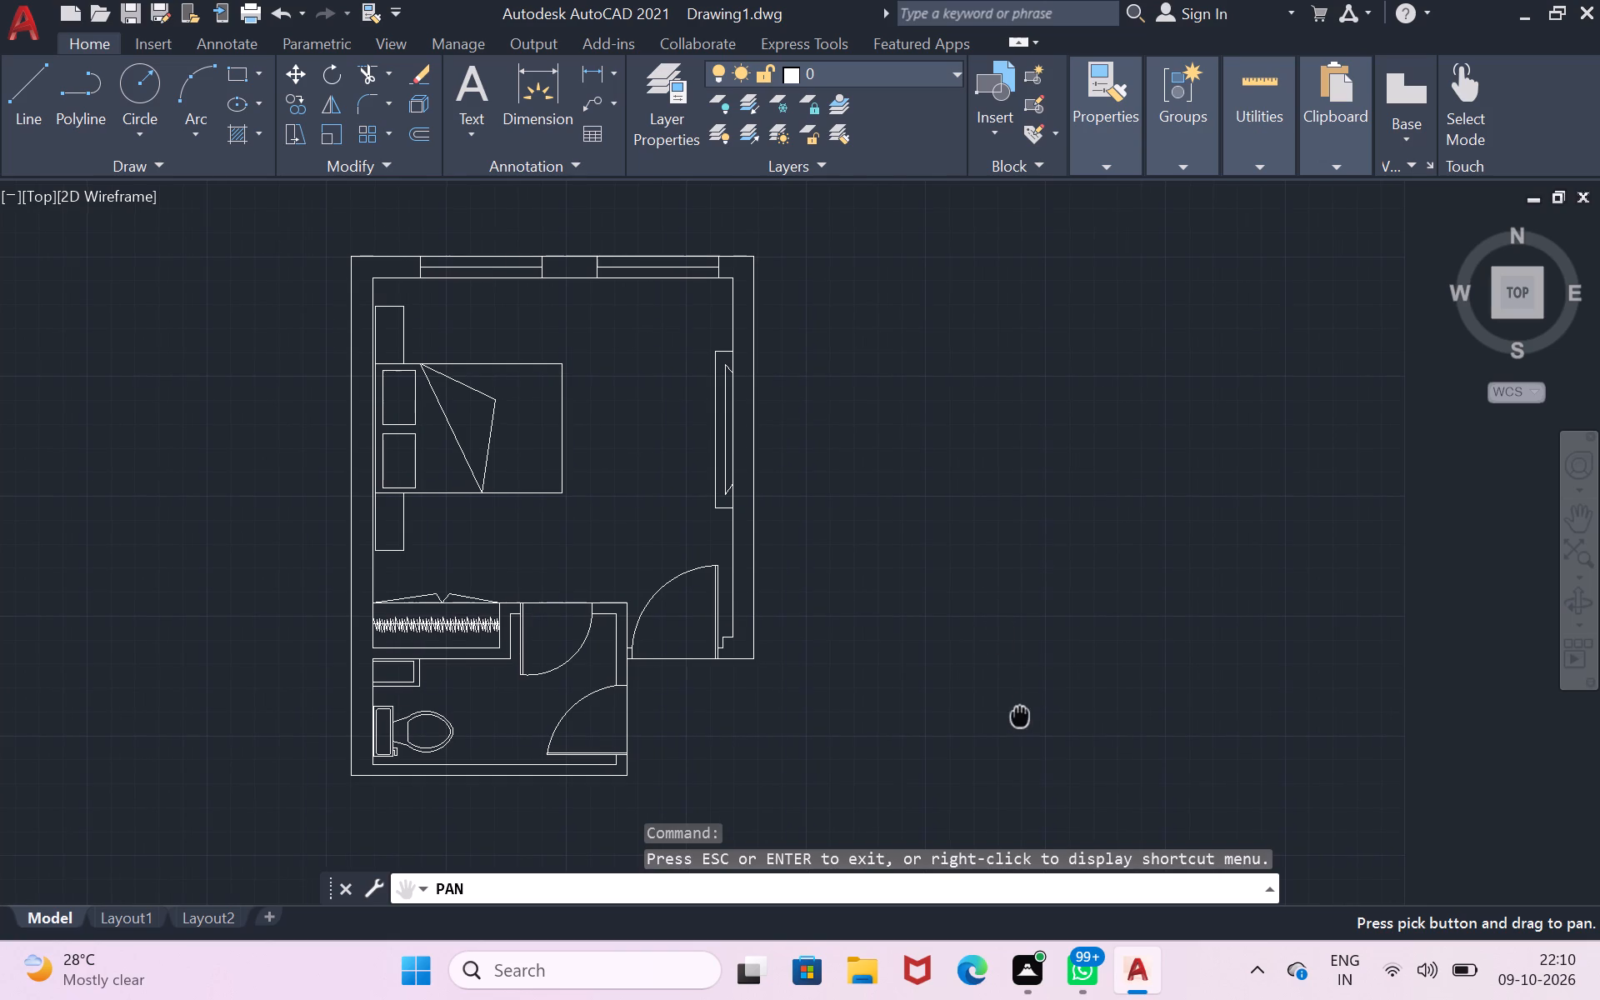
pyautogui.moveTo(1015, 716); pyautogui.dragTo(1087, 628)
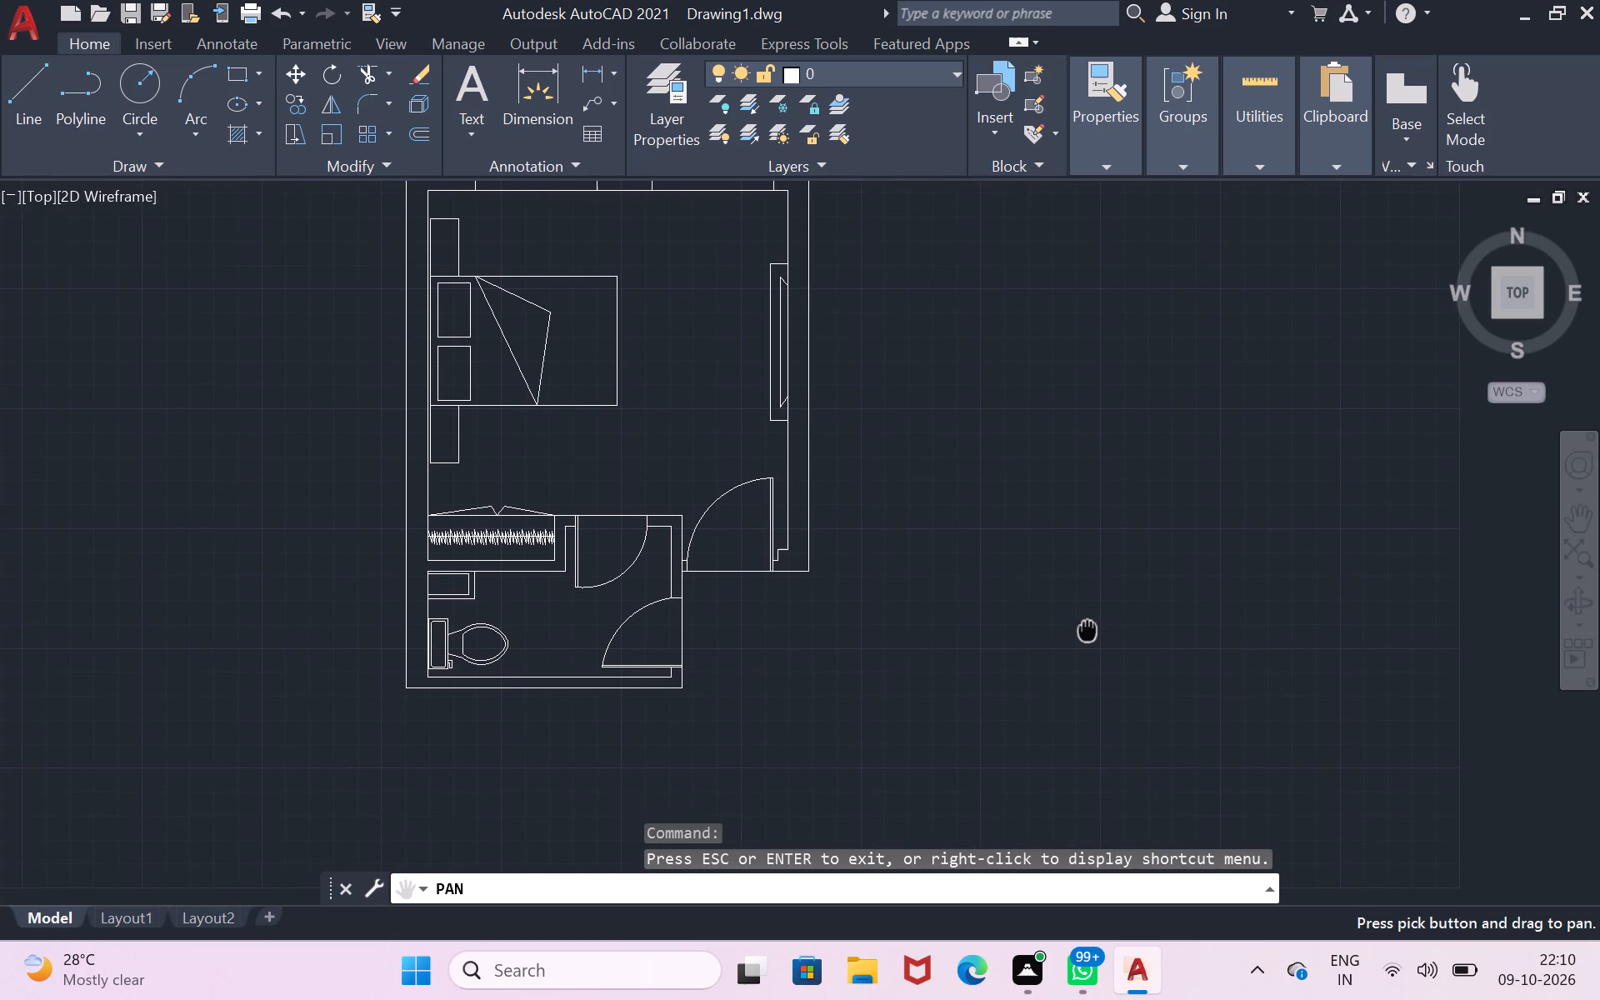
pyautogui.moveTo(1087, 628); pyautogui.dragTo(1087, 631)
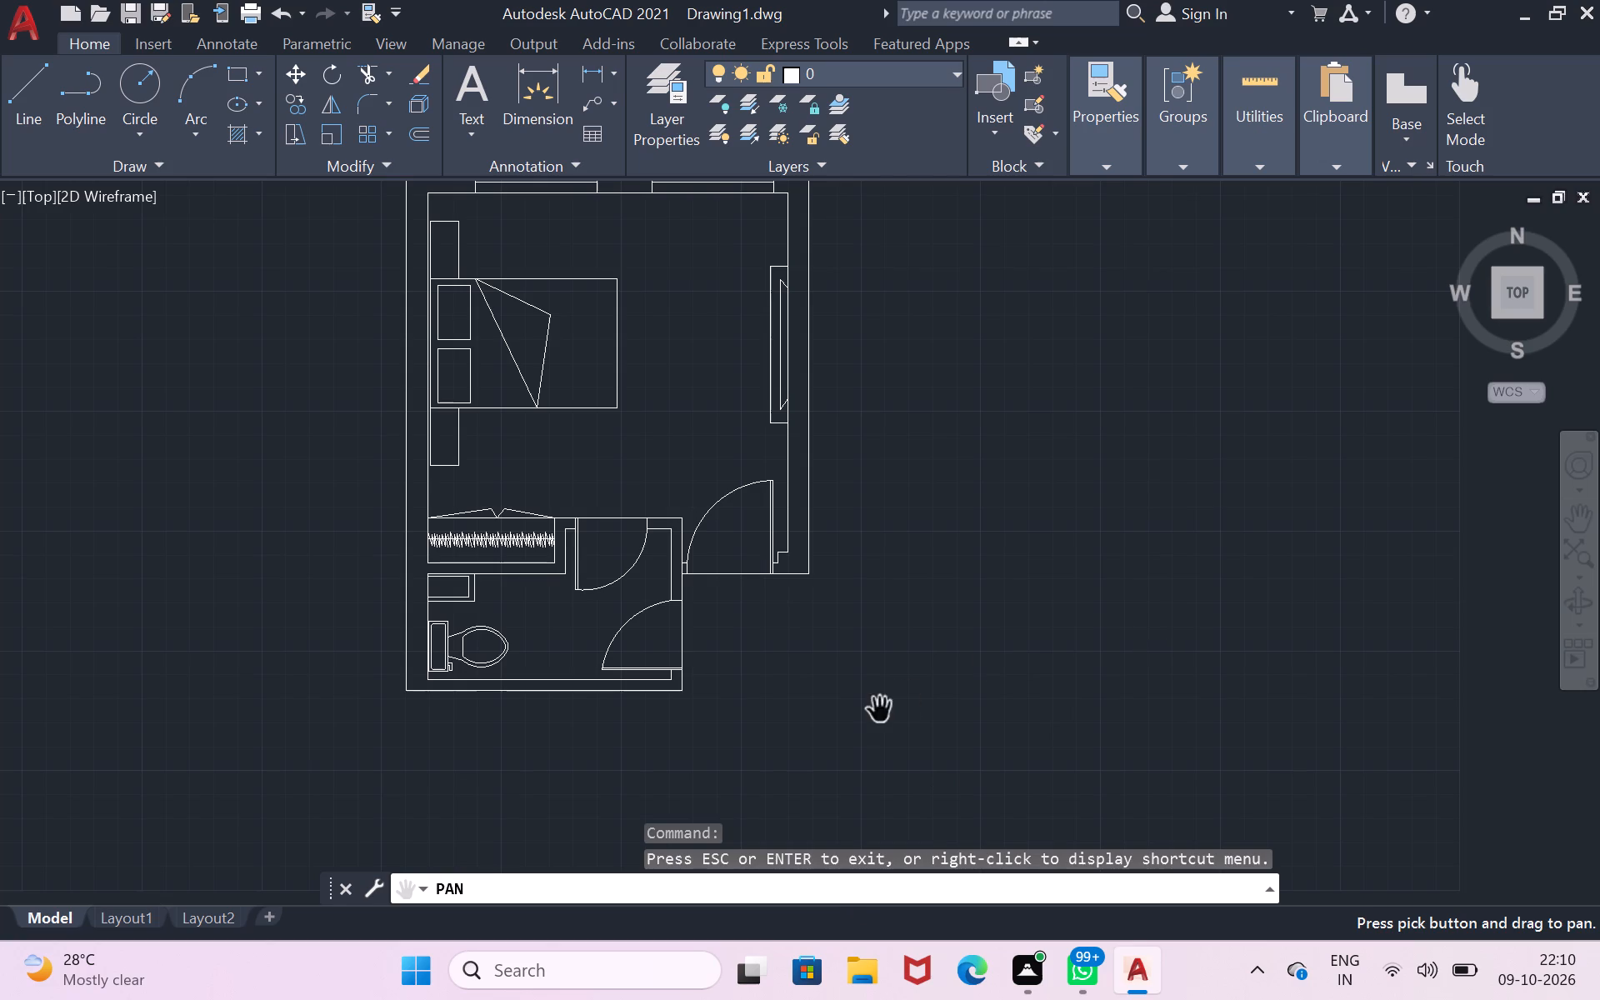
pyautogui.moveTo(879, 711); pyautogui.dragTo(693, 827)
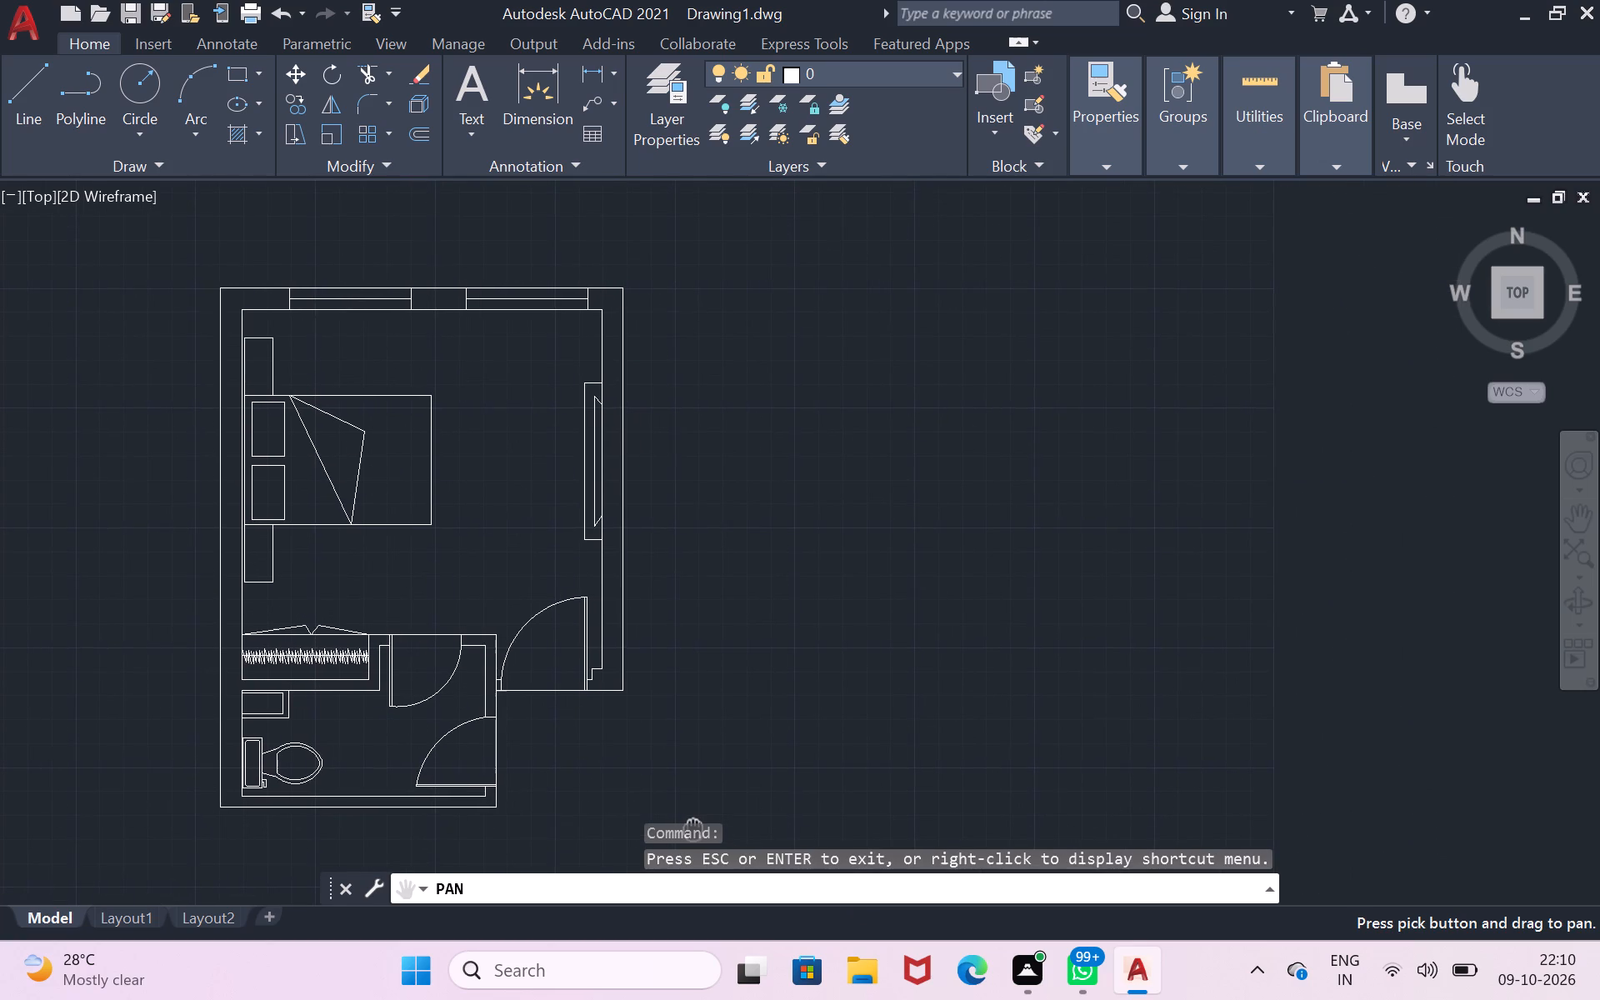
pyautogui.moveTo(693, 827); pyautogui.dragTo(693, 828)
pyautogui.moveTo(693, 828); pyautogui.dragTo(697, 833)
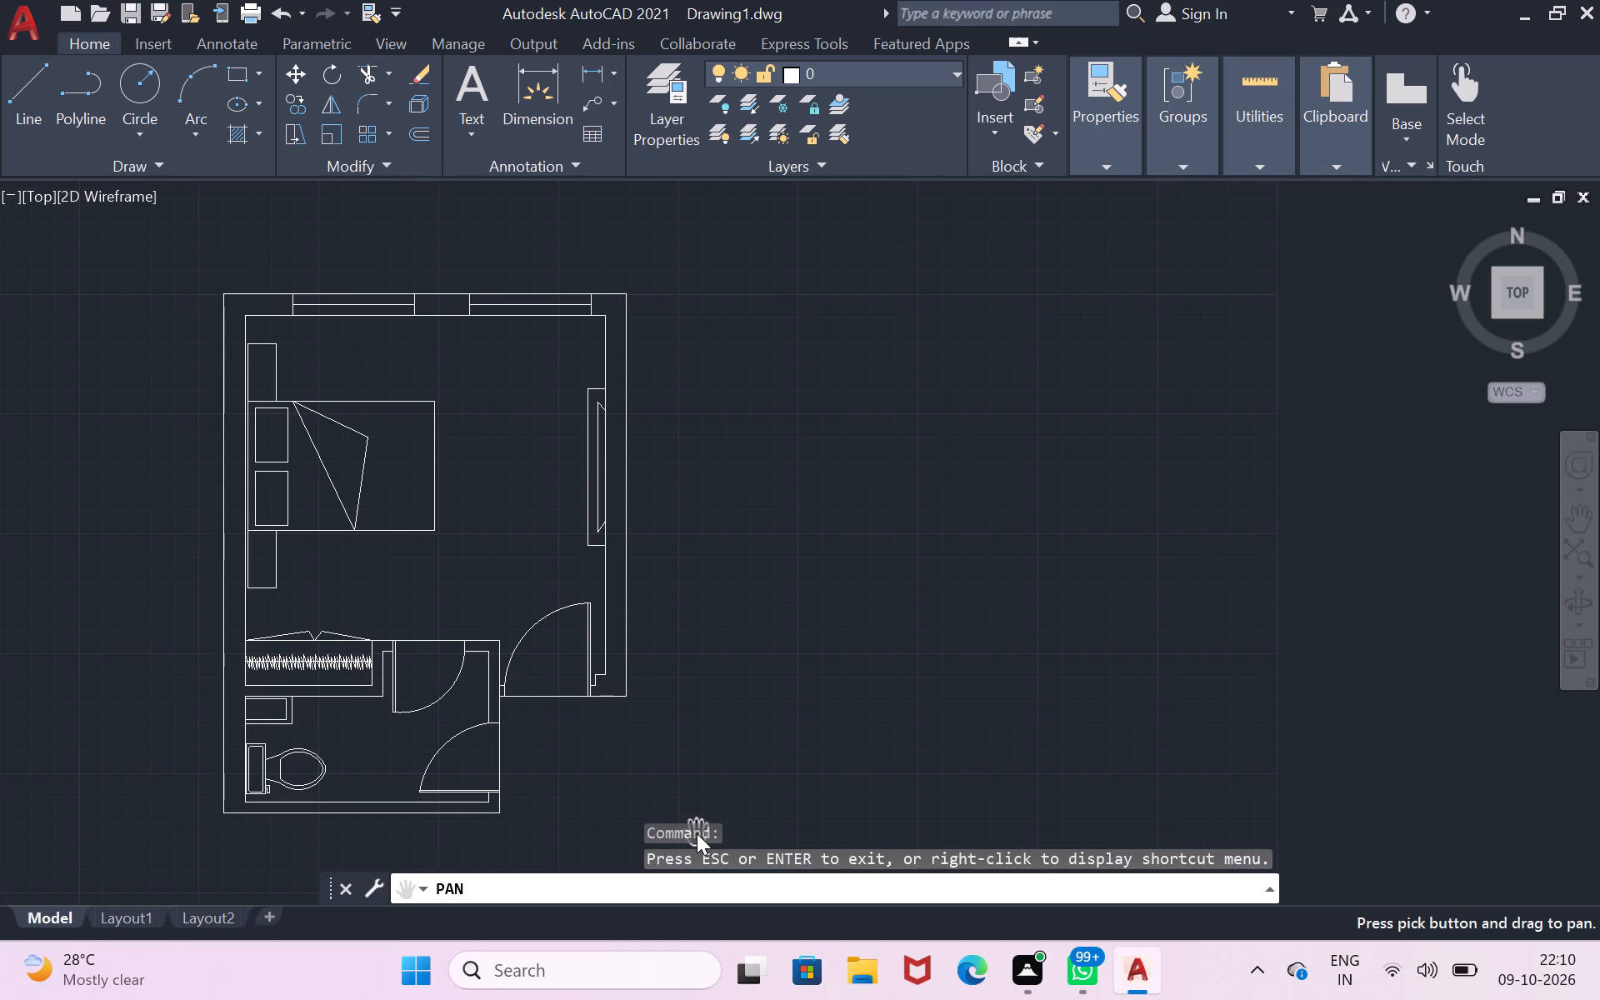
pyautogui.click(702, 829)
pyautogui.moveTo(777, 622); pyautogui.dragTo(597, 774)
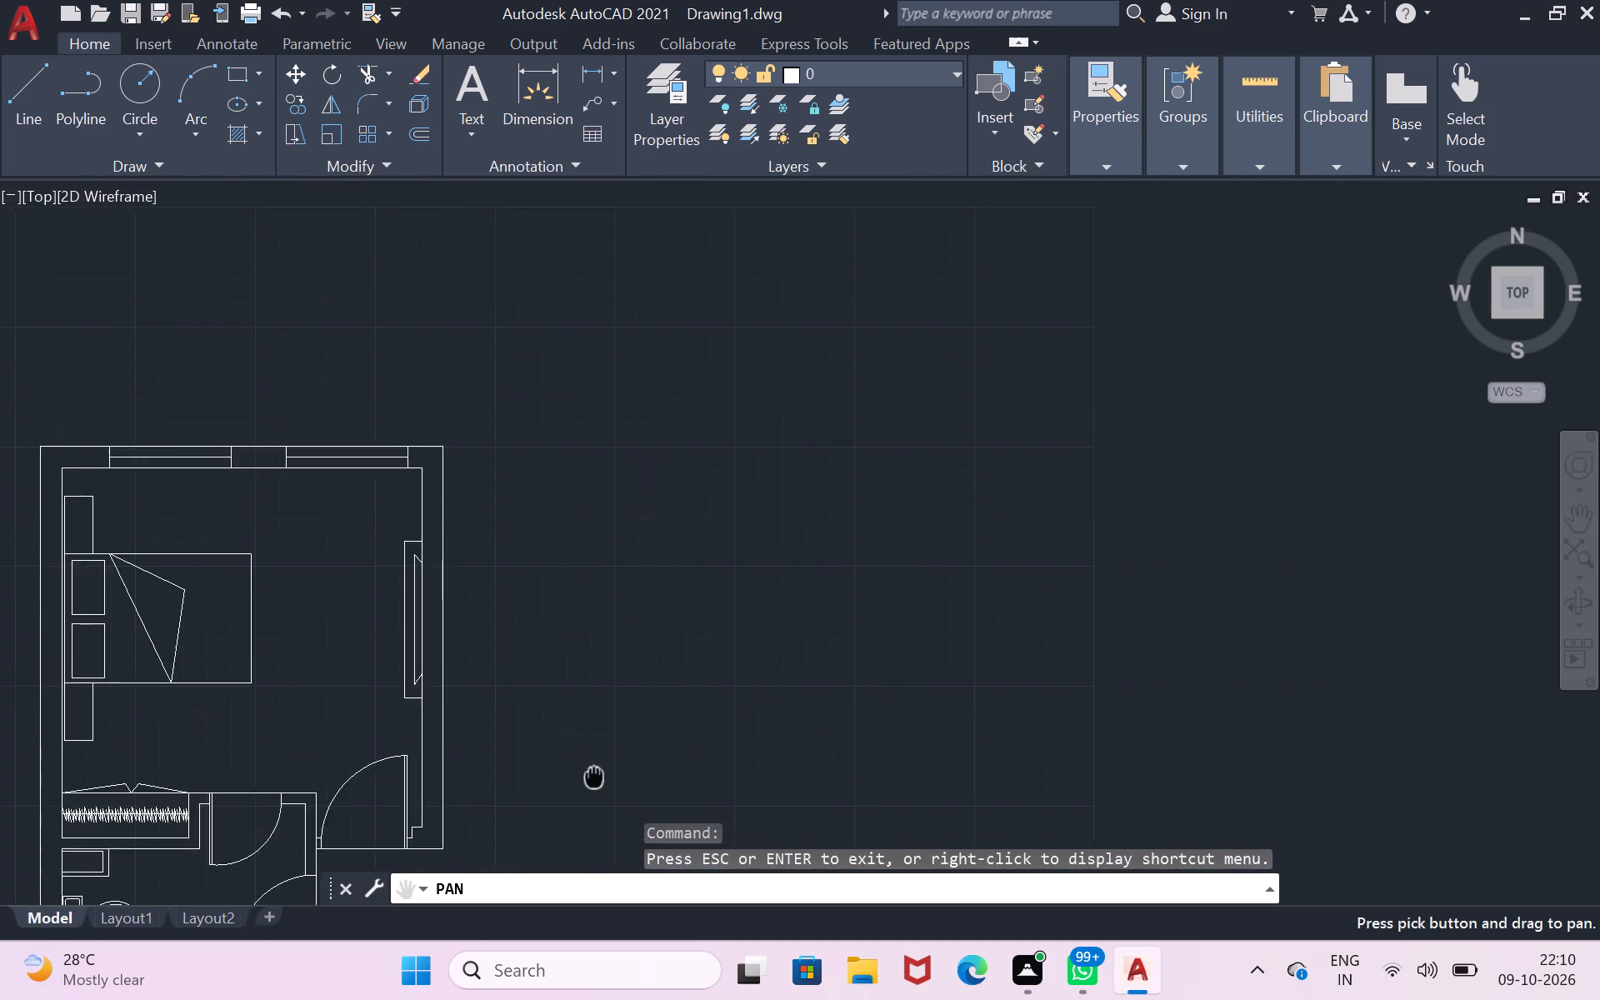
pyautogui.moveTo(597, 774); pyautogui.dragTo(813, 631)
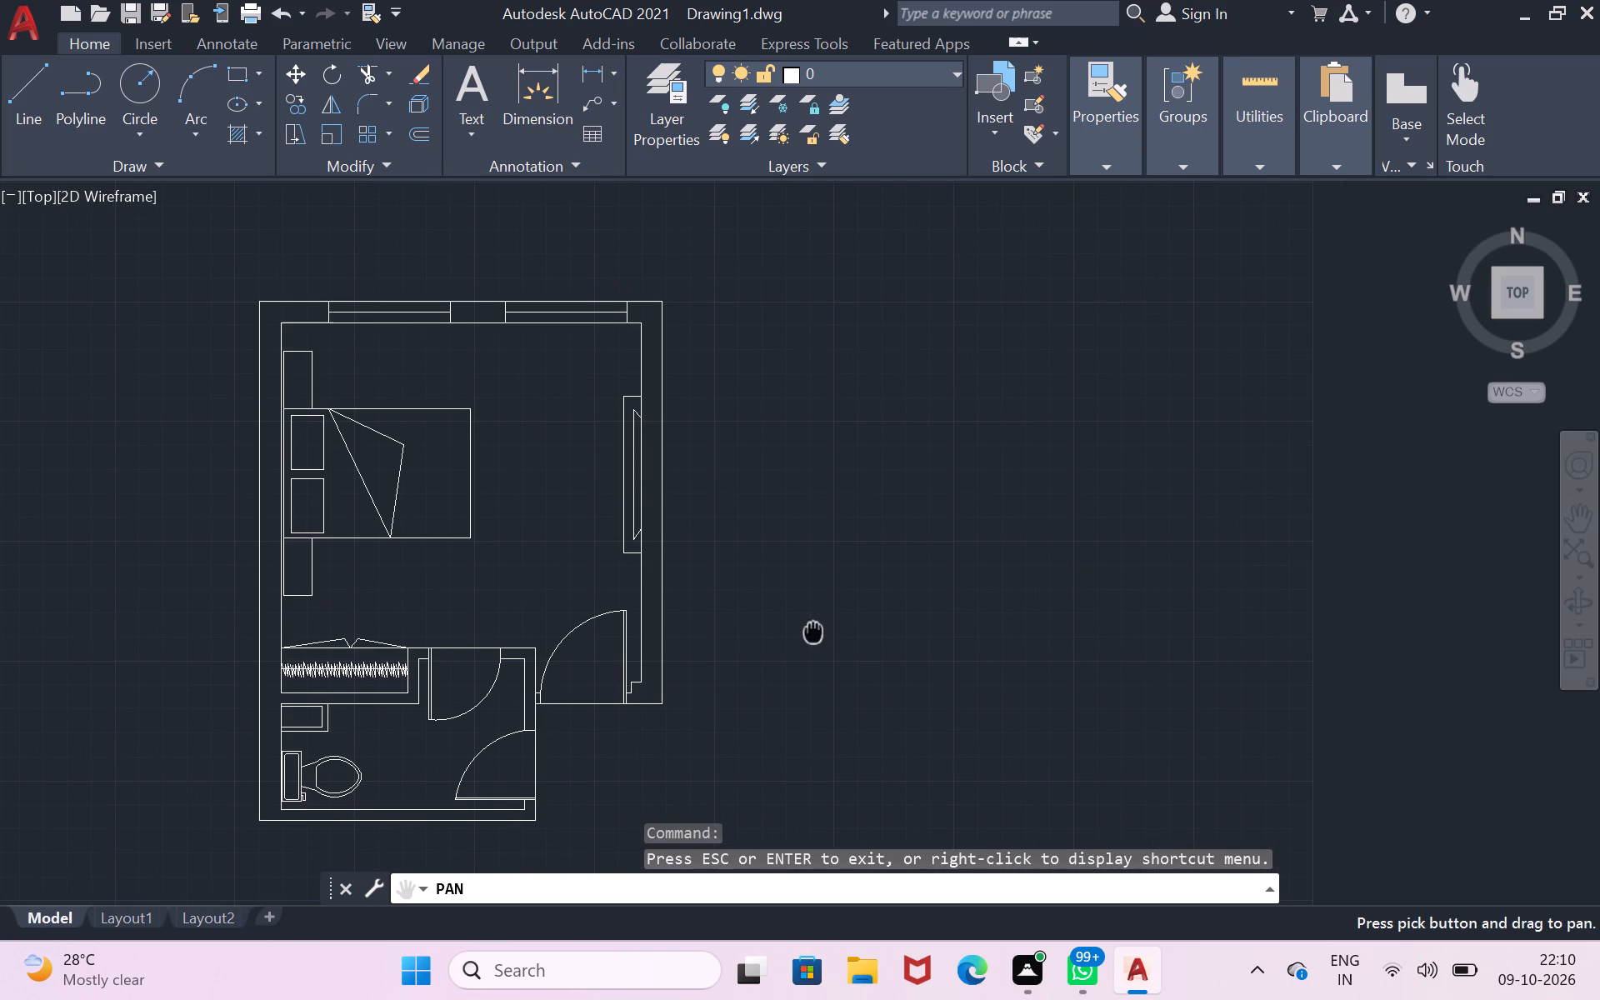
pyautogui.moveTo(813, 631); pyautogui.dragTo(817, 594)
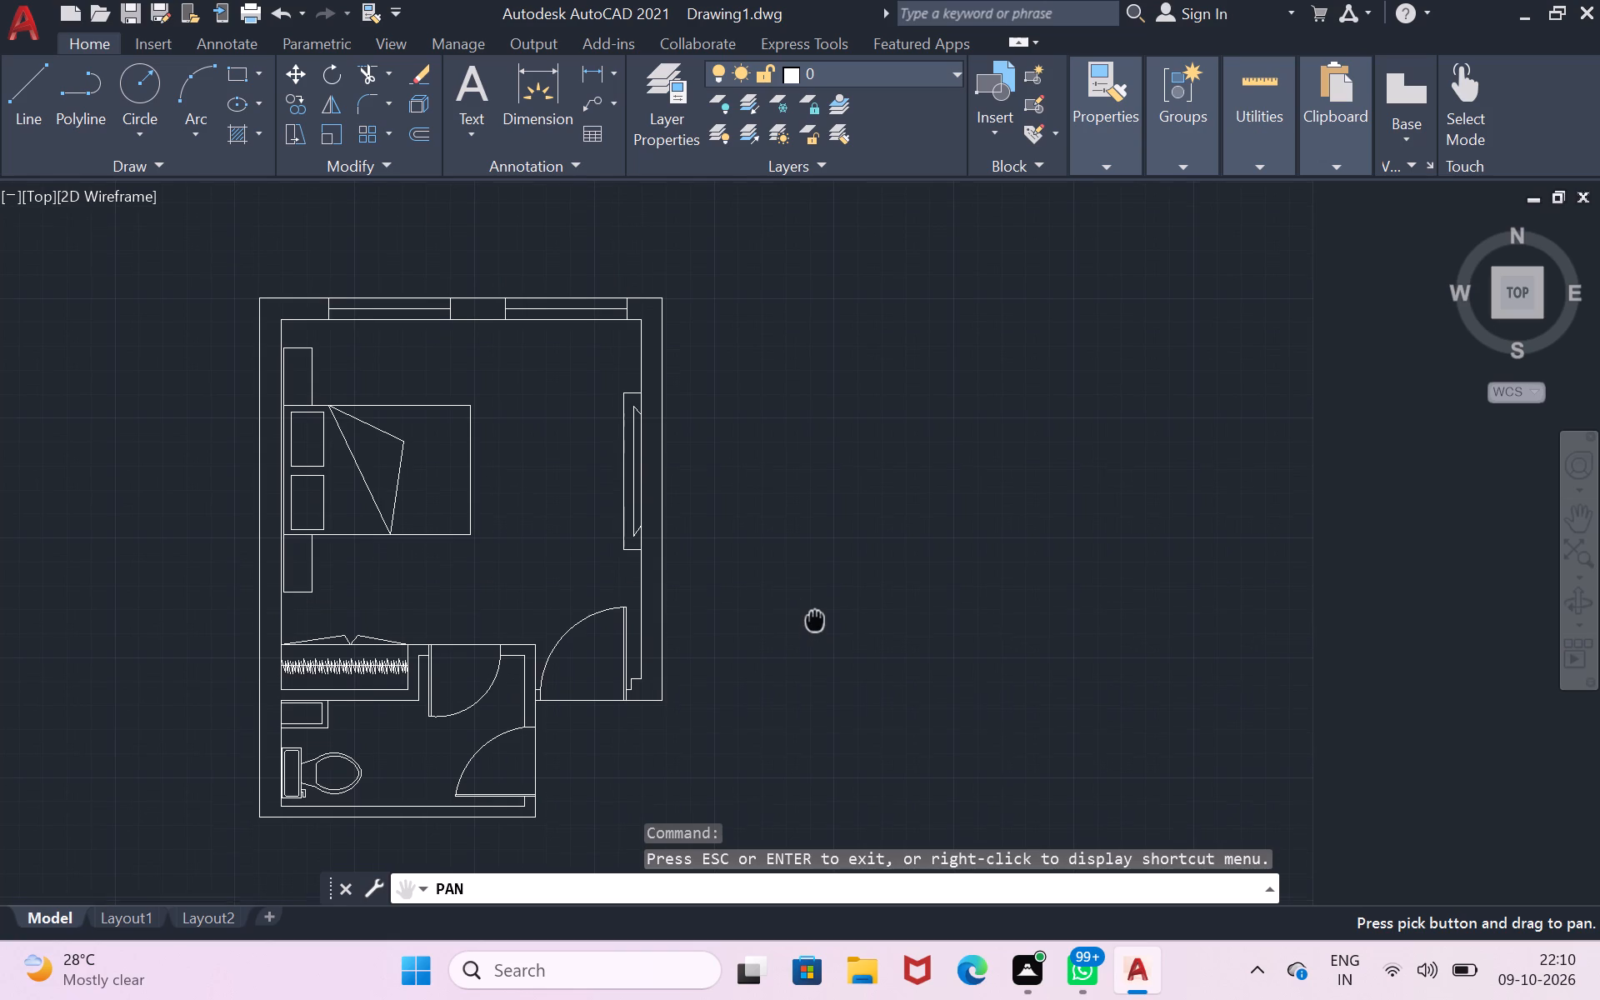
# Draw a wall extension from the bathroom's outer southwest corner: 7'0" south, 9" east, and back north to the bathroom's south wall.
pyautogui.moveTo(817, 594); pyautogui.dragTo(886, 170)
pyautogui.moveTo(828, 348); pyautogui.dragTo(821, 405)
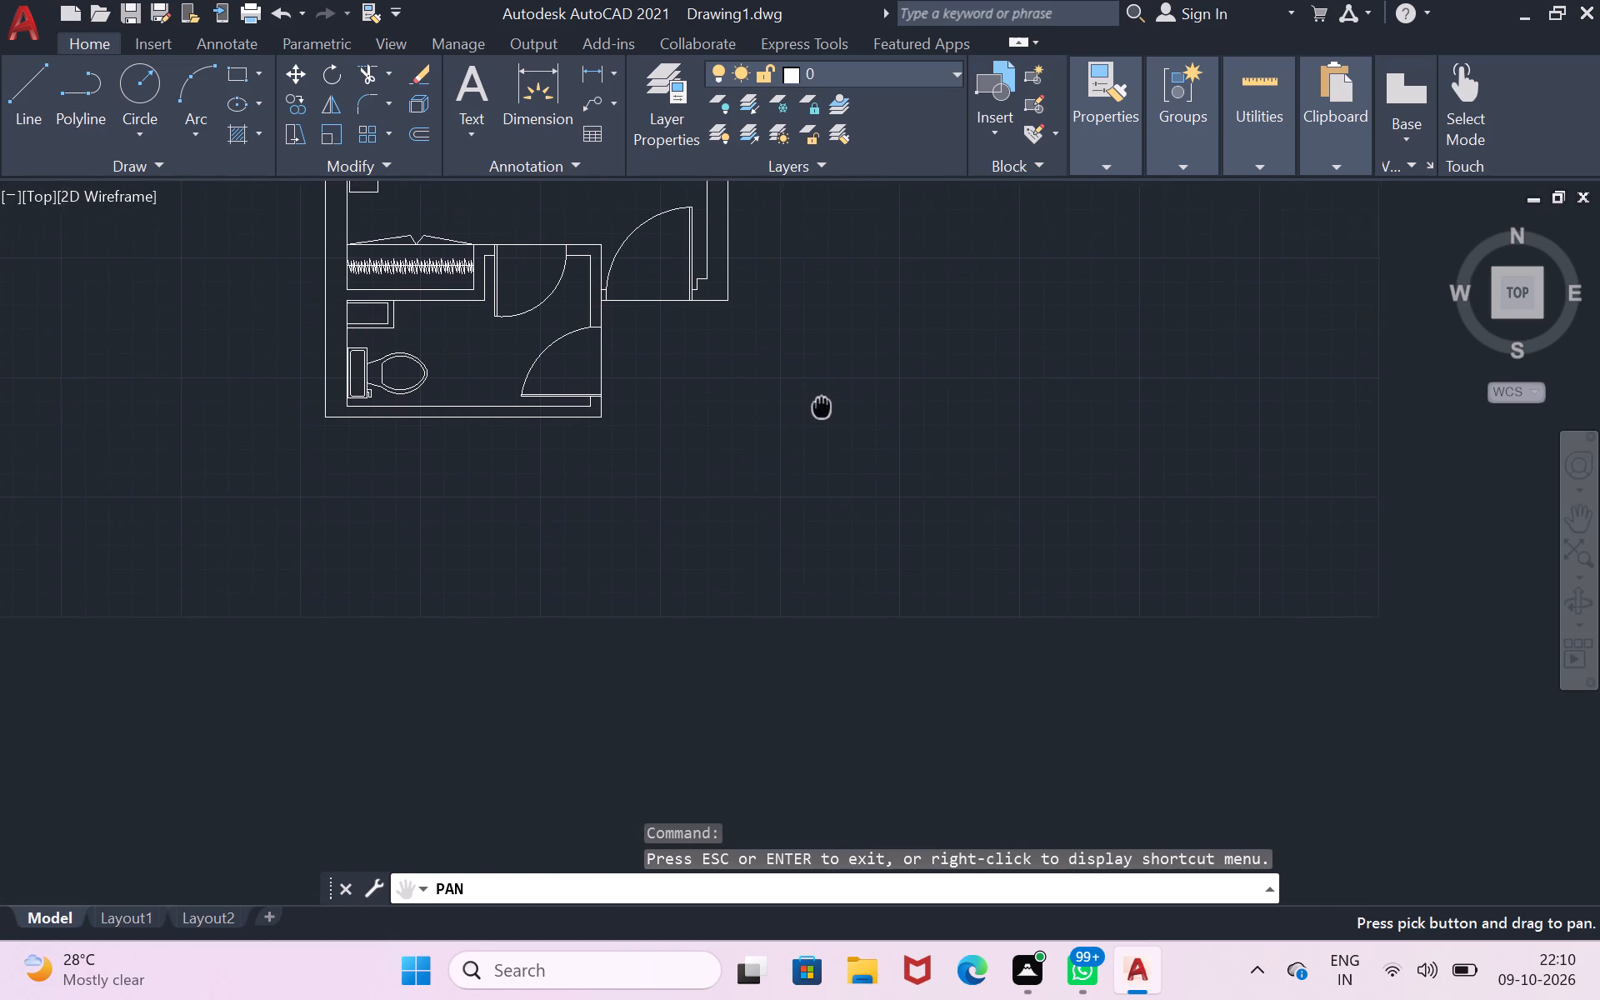
pyautogui.moveTo(821, 405); pyautogui.dragTo(821, 406)
pyautogui.press('Return')
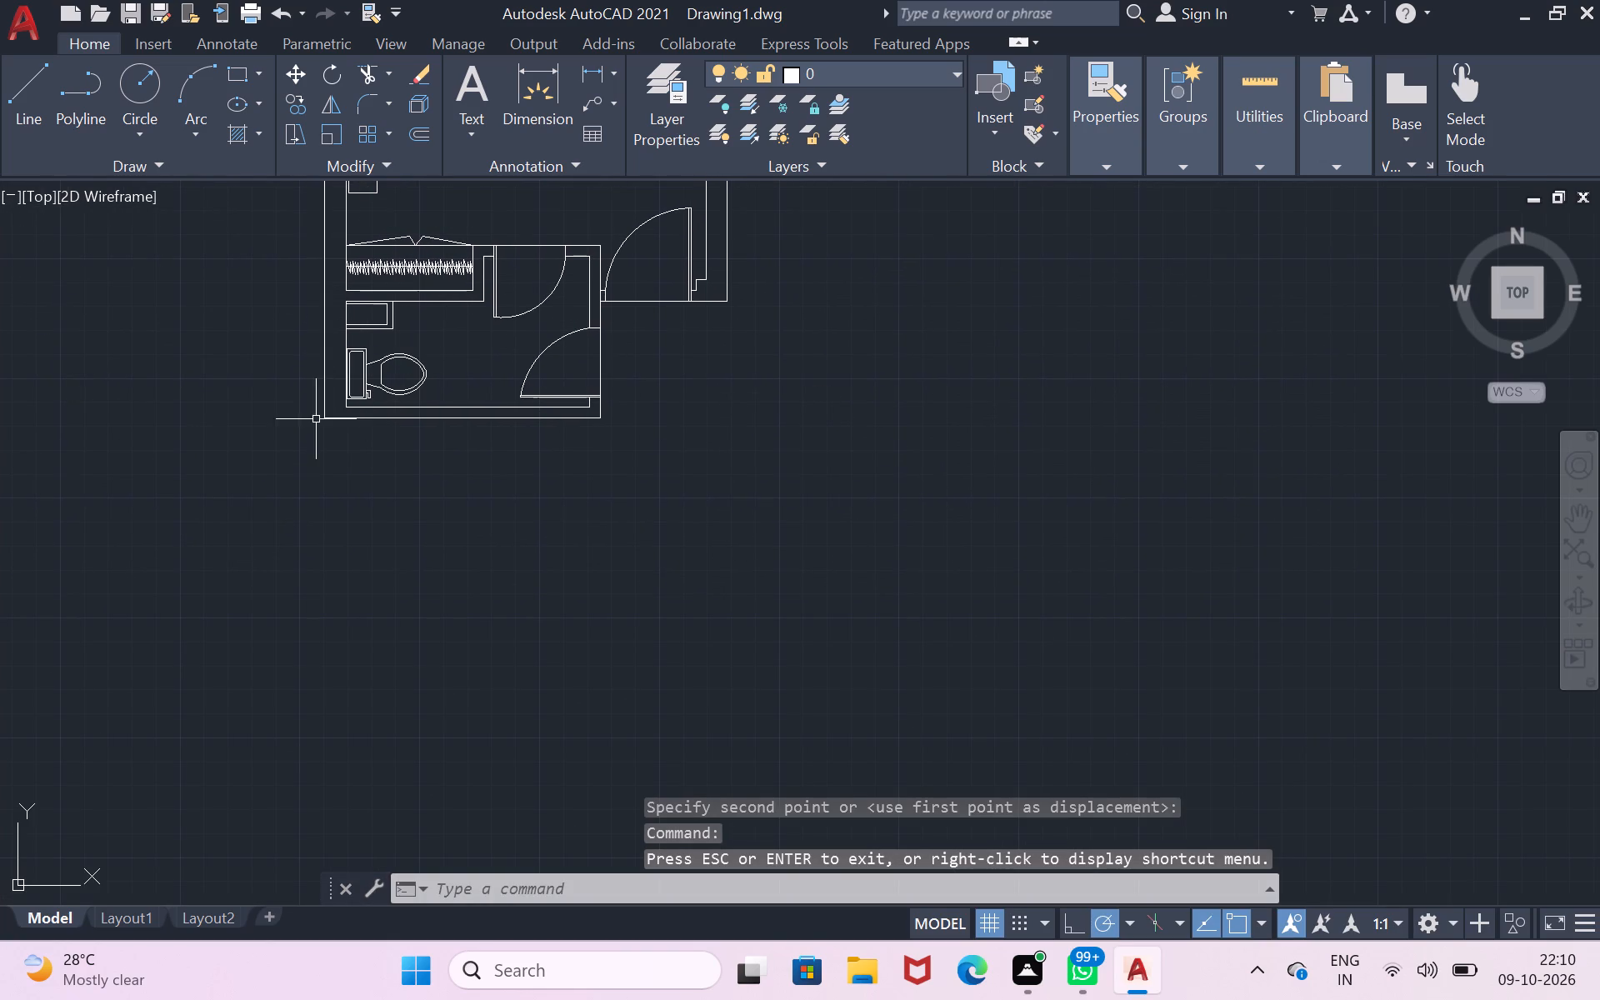
pyautogui.click(21, 115)
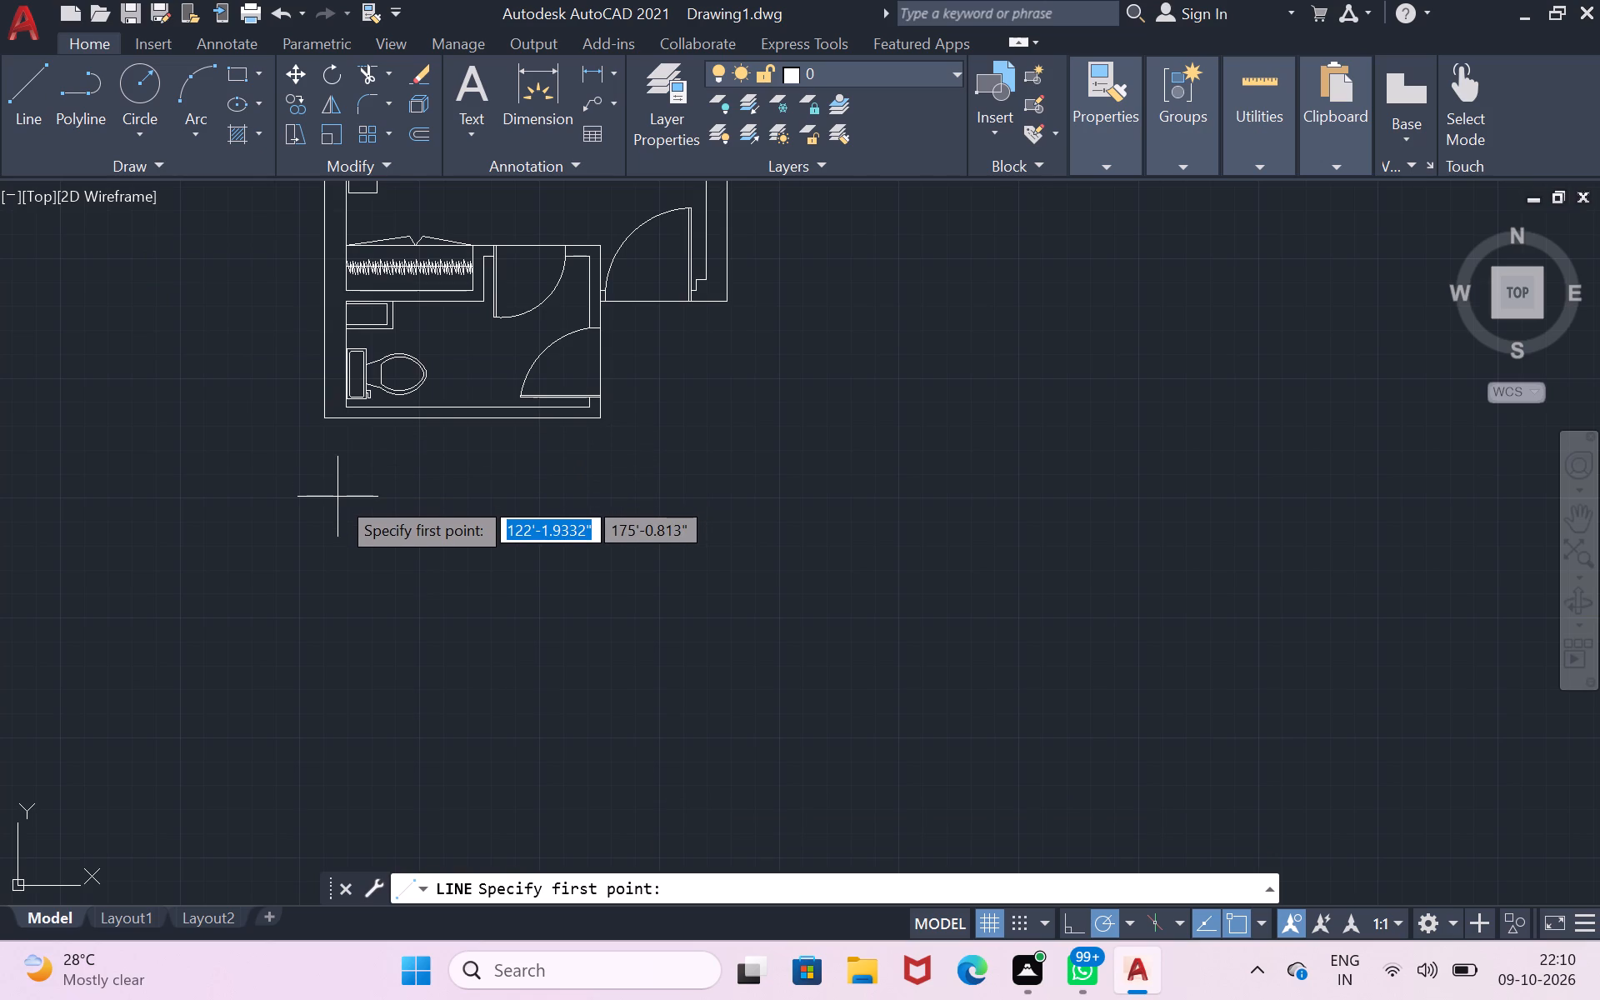
pyautogui.click(323, 420)
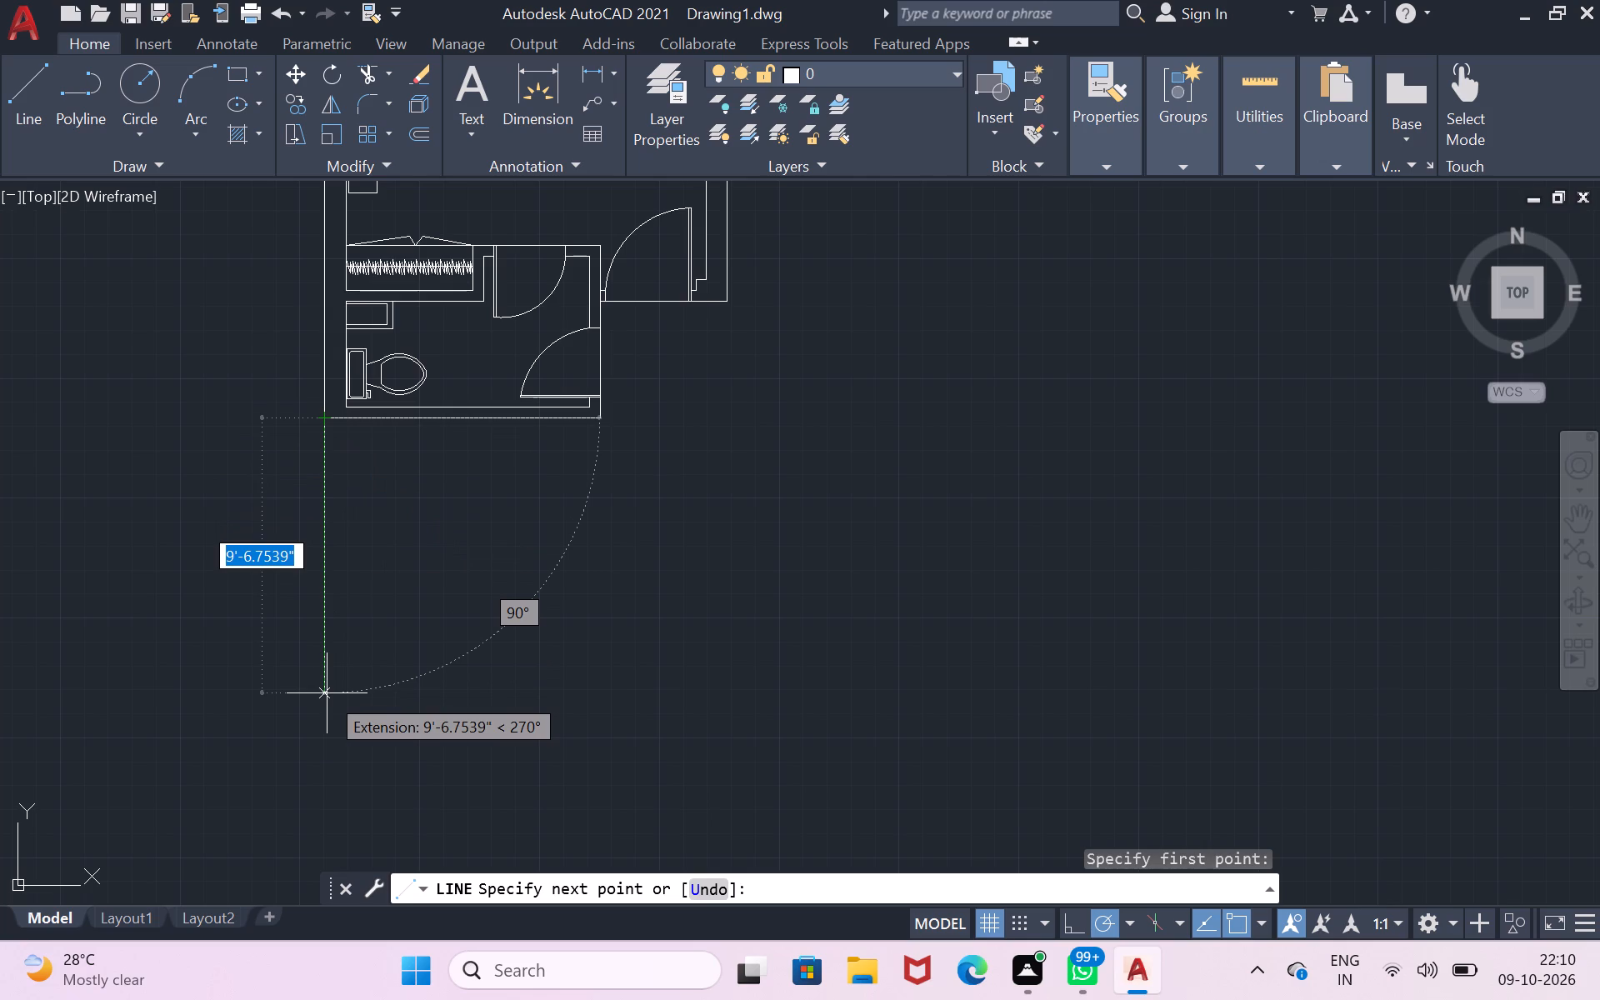
pyautogui.press('7')
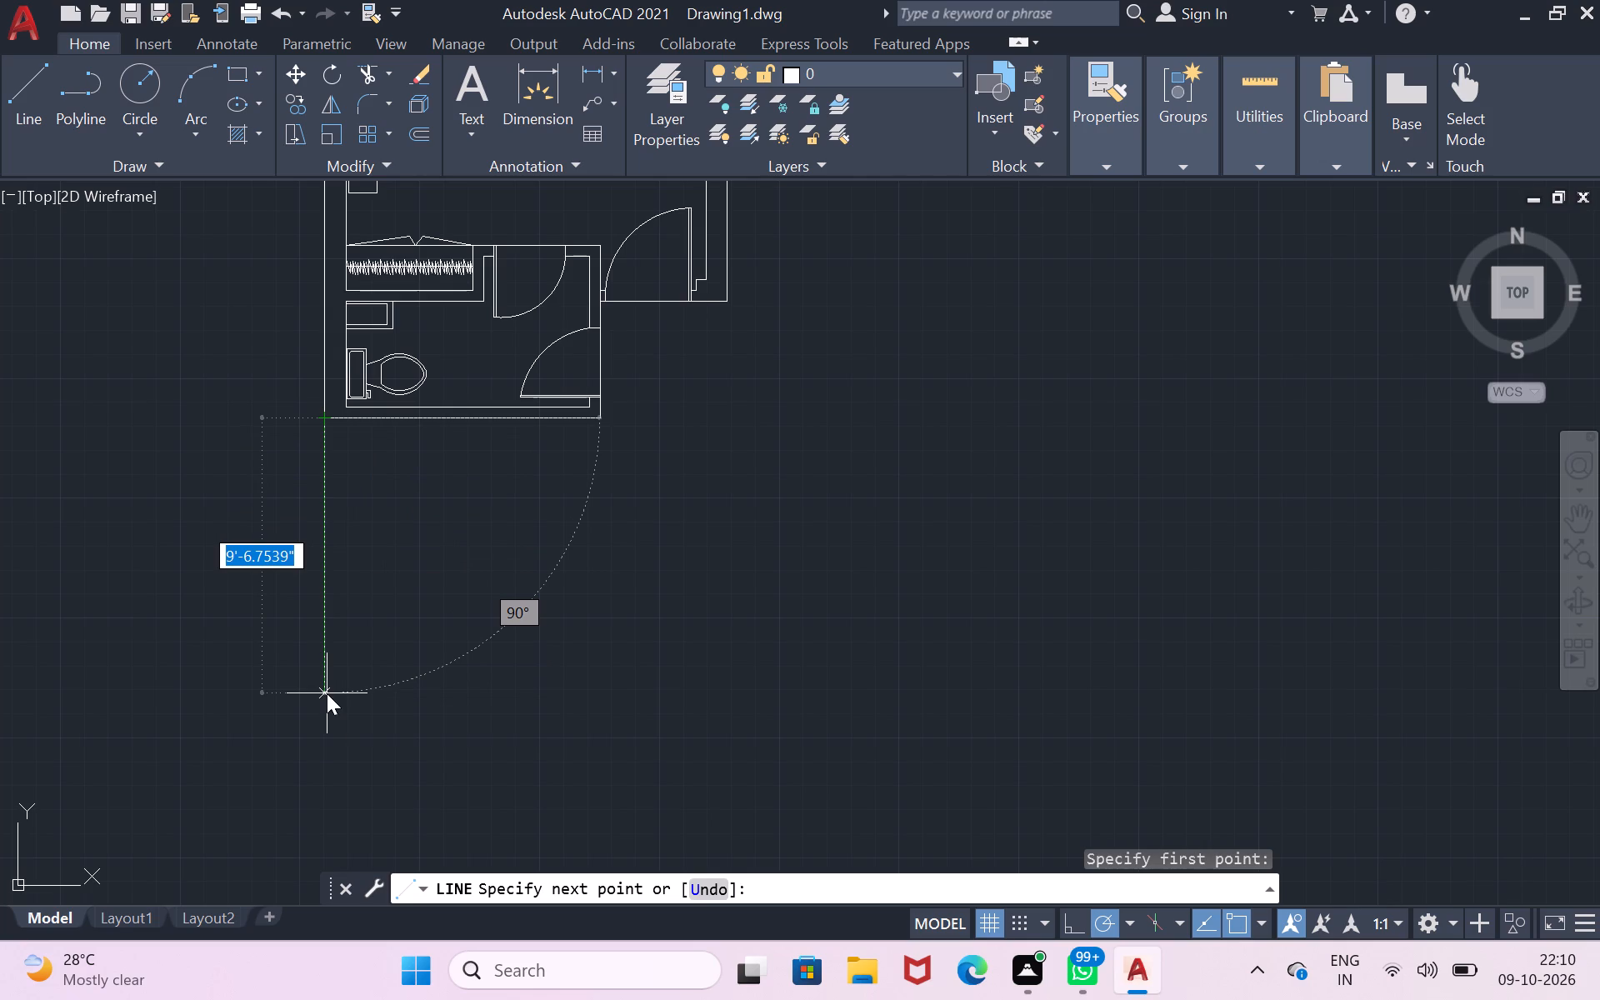
pyautogui.write("'0")
pyautogui.hotkey('shift', '"')
pyautogui.press('Return')
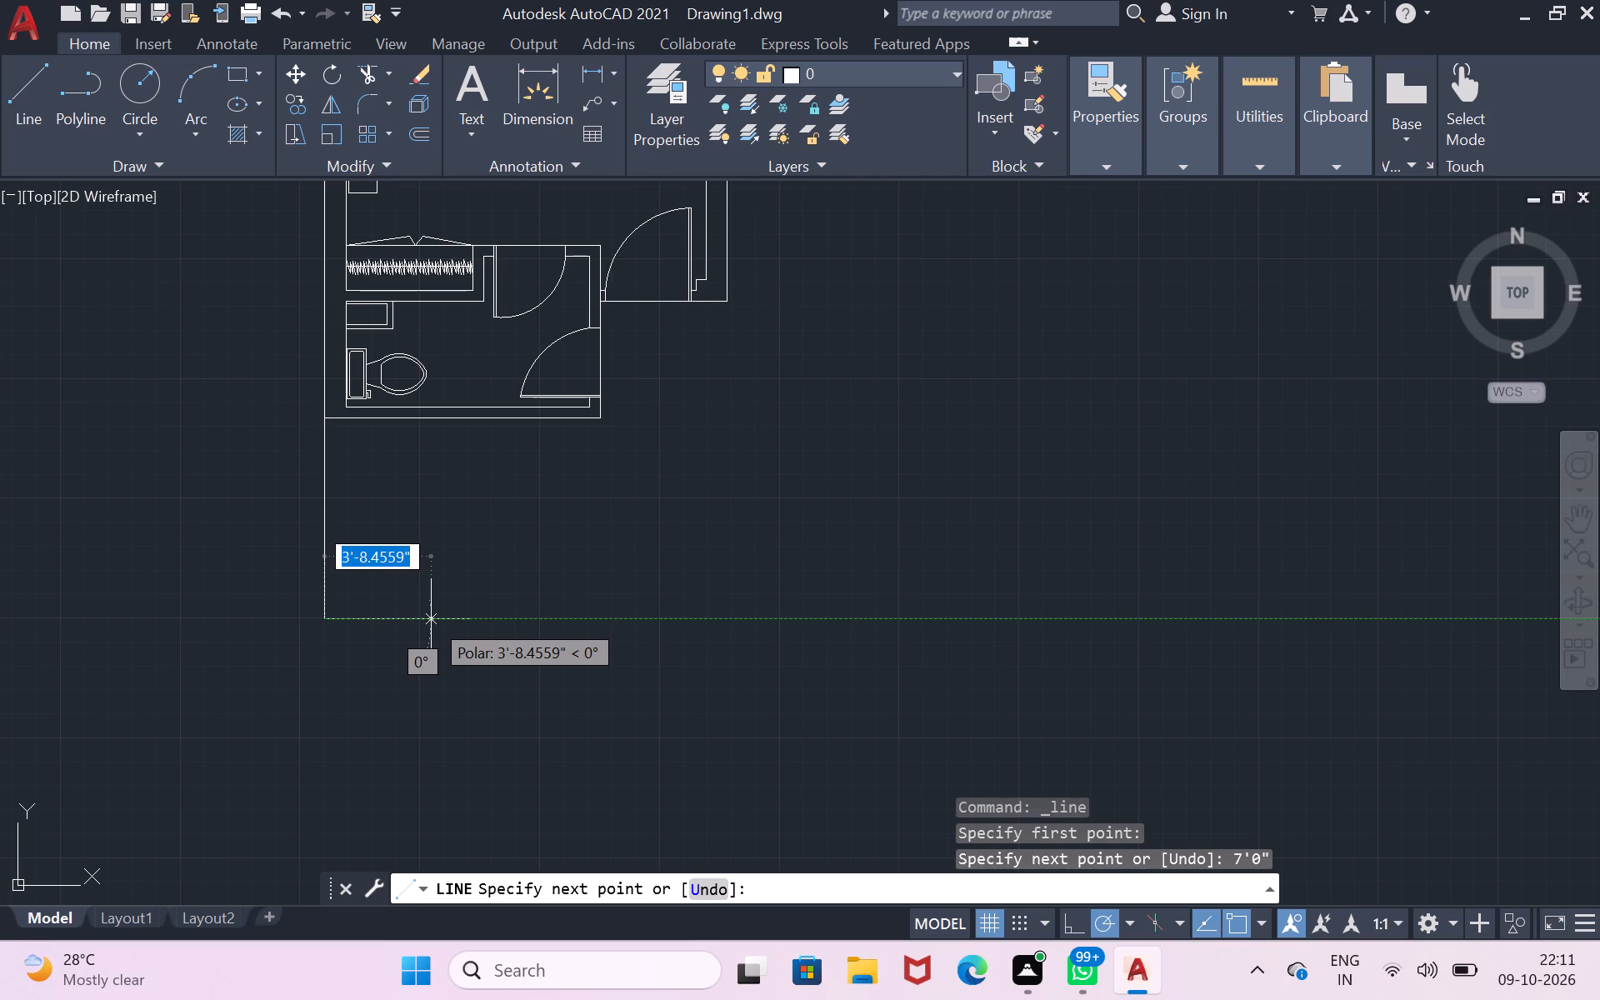
pyautogui.press('9')
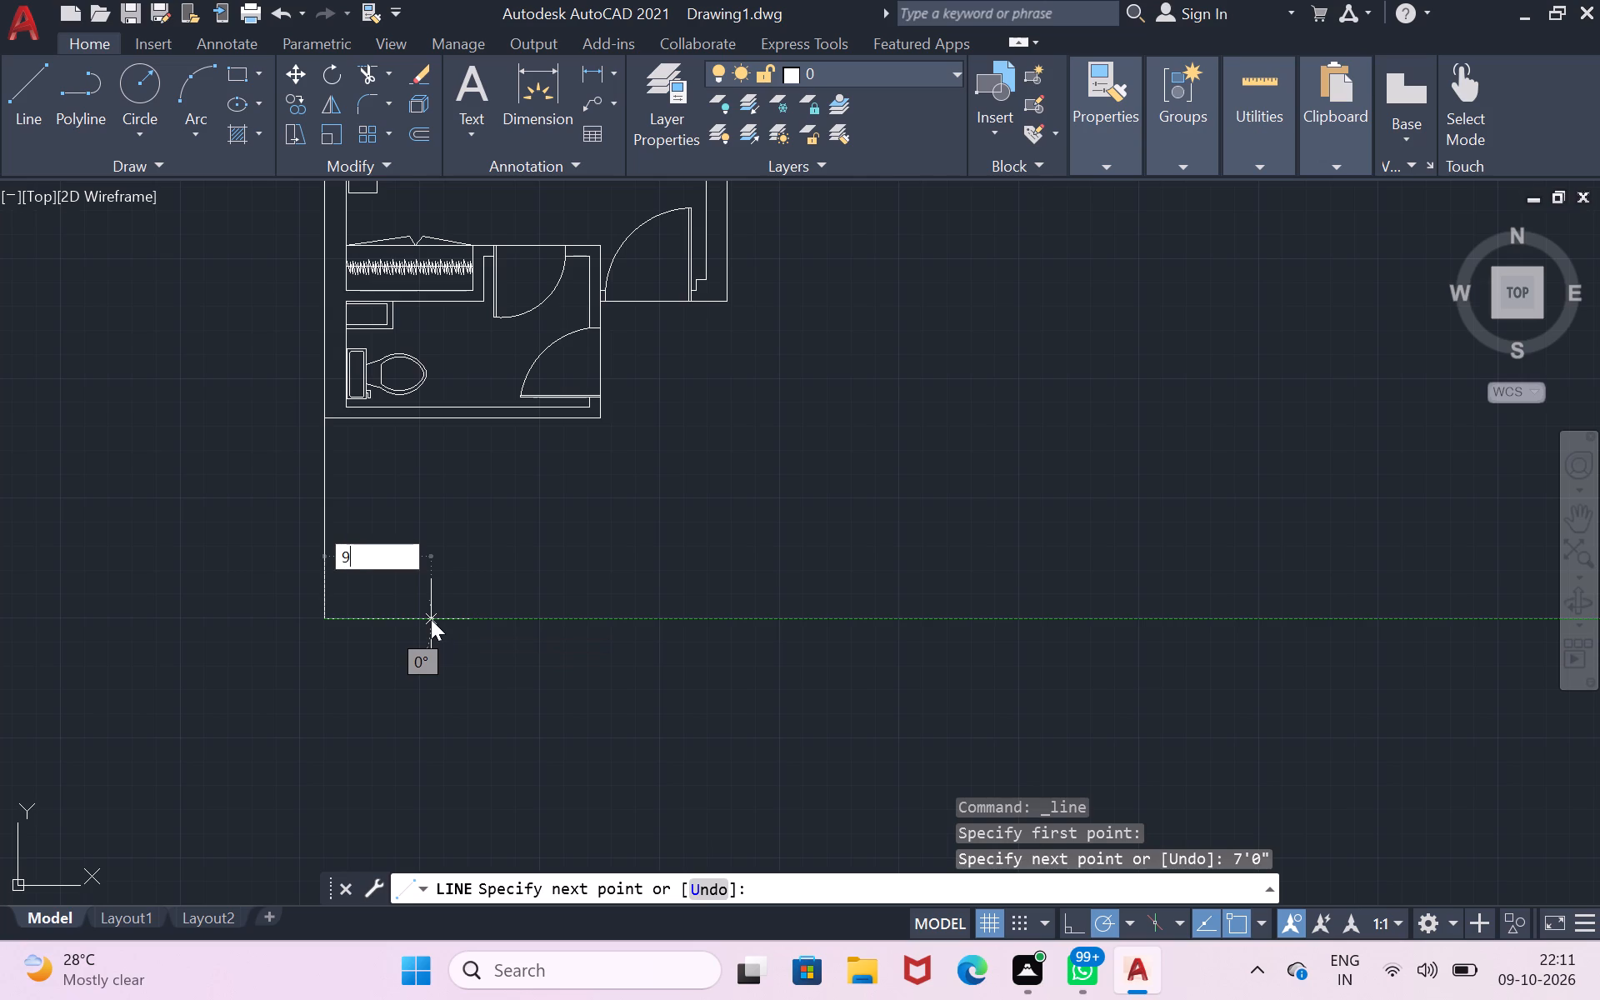
pyautogui.hotkey('shift', '"')
pyautogui.press('Return')
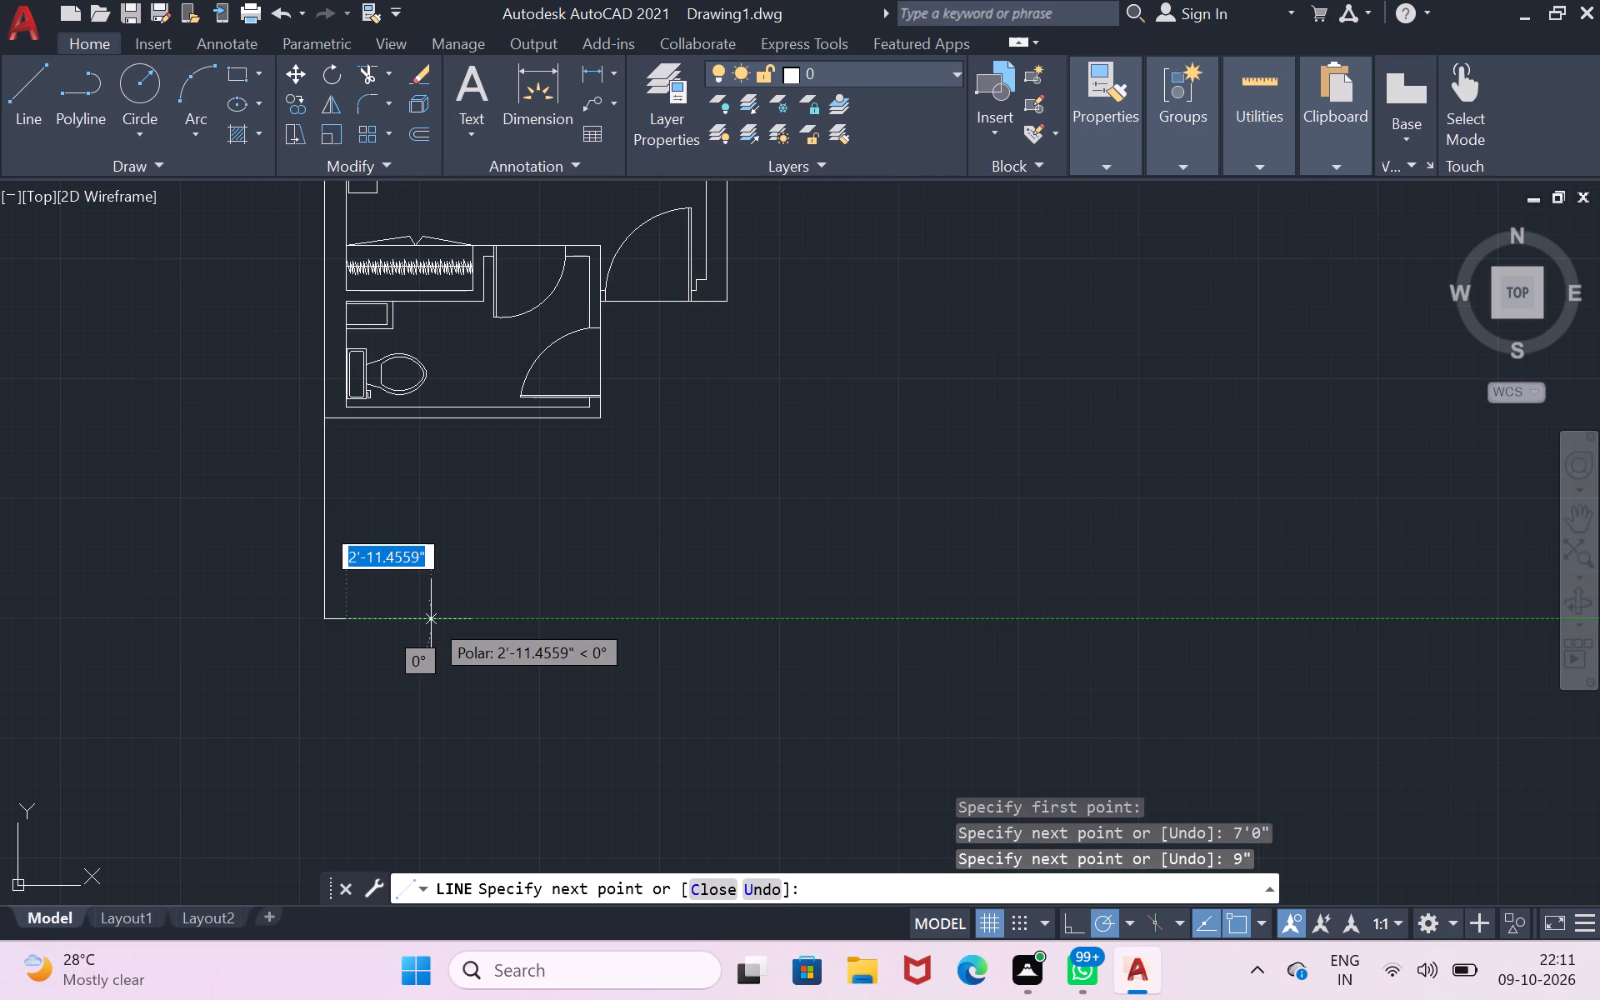
pyautogui.scroll(-1, 488, 20)
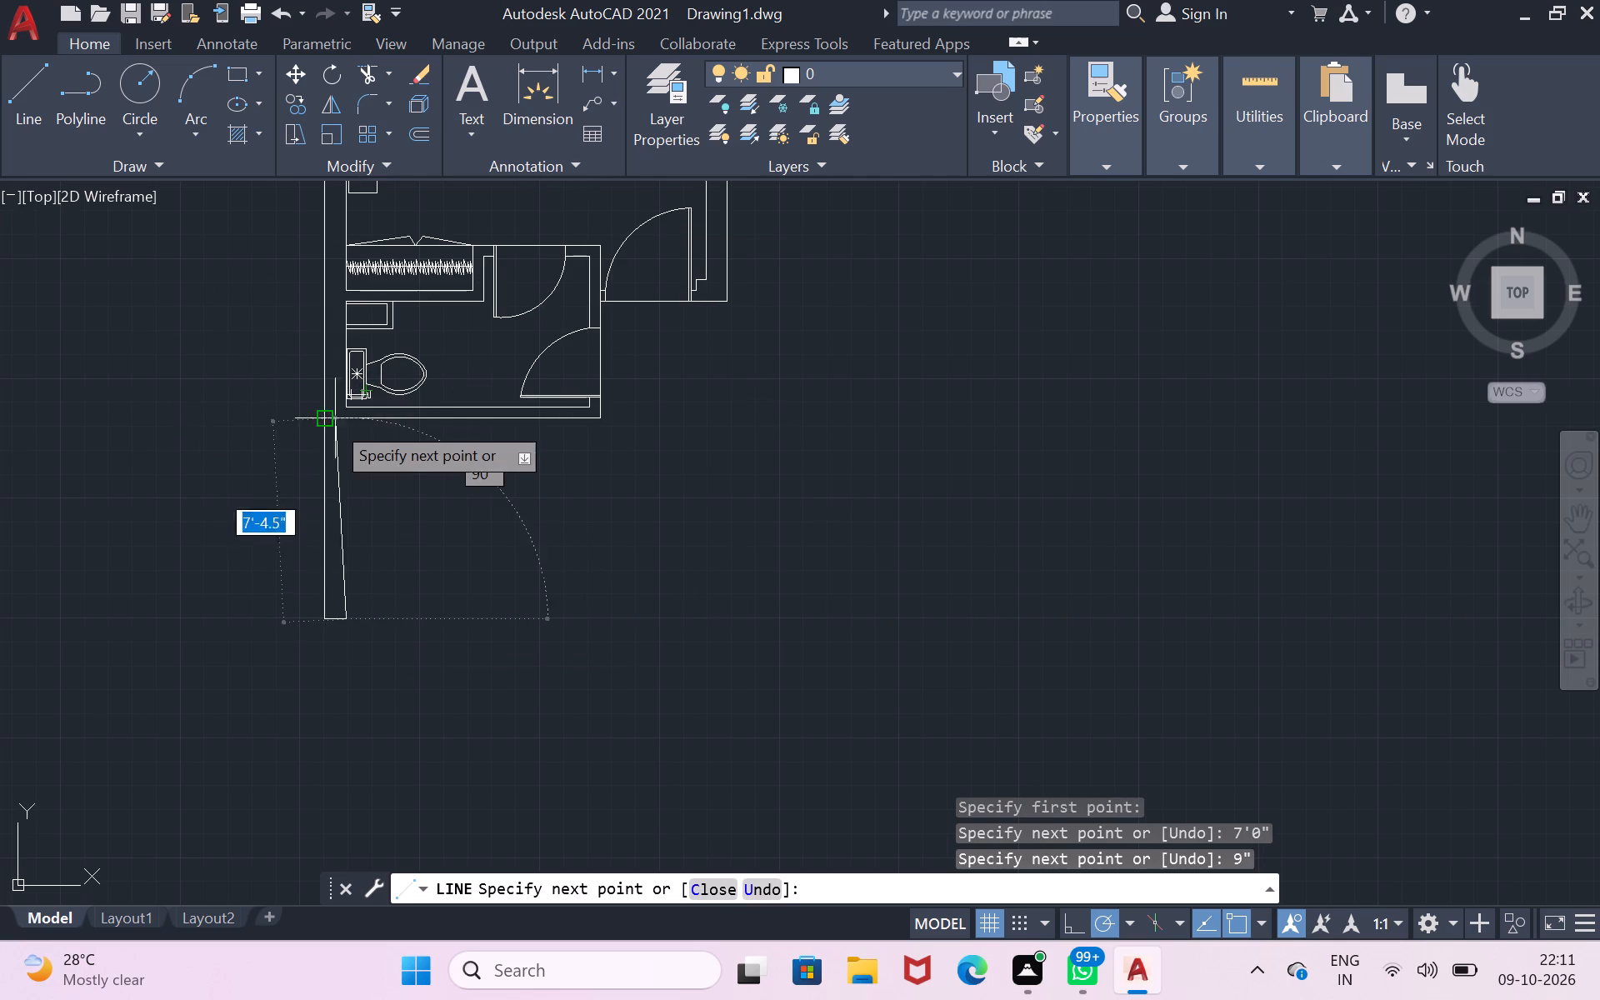
pyautogui.click(342, 417)
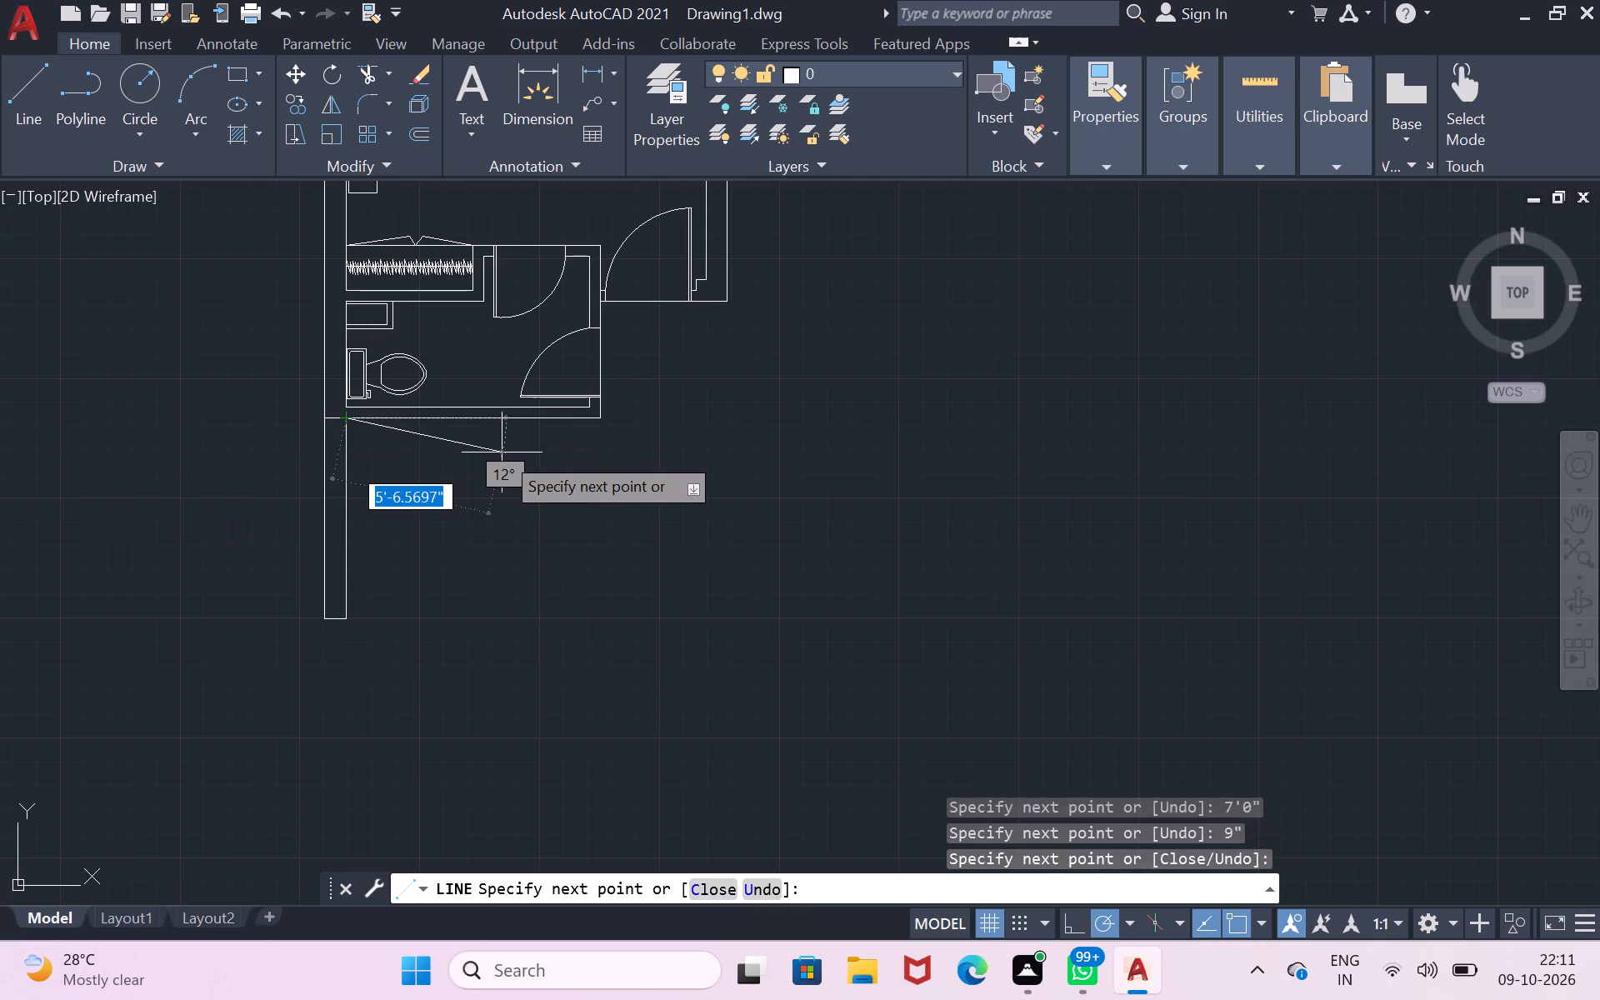
pyautogui.press('Return')
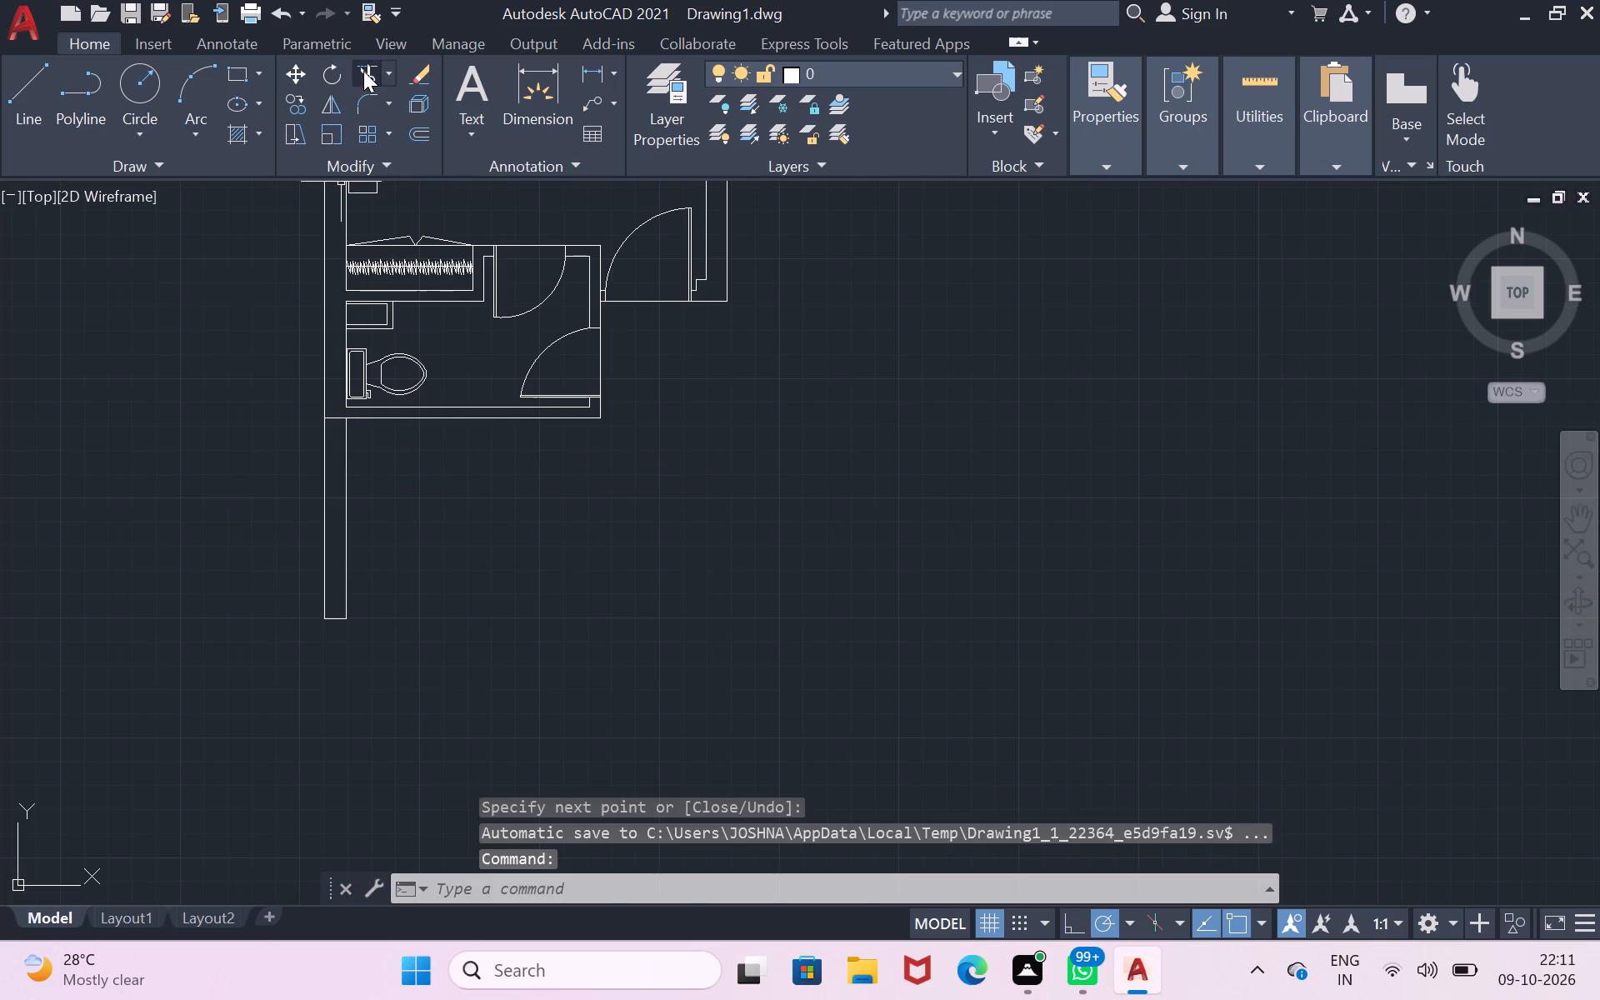
# Trim the short line crossing the 9" wall where the extension meets the bathroom's southwest corner.
pyautogui.click(363, 71)
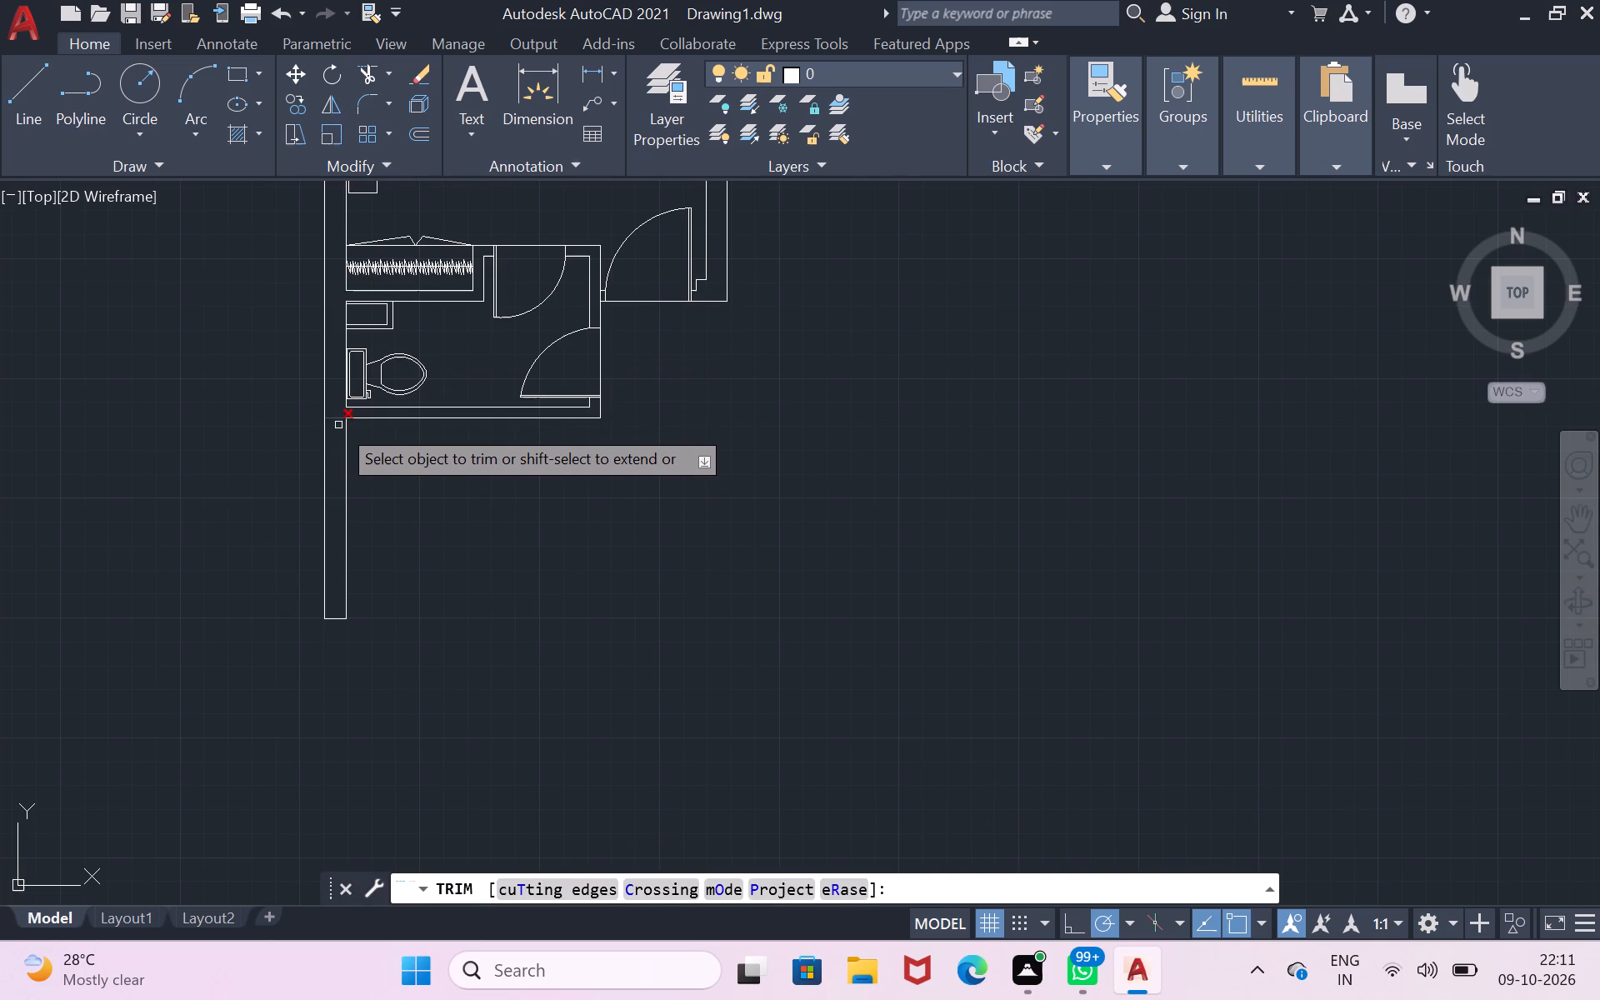
pyautogui.click(338, 418)
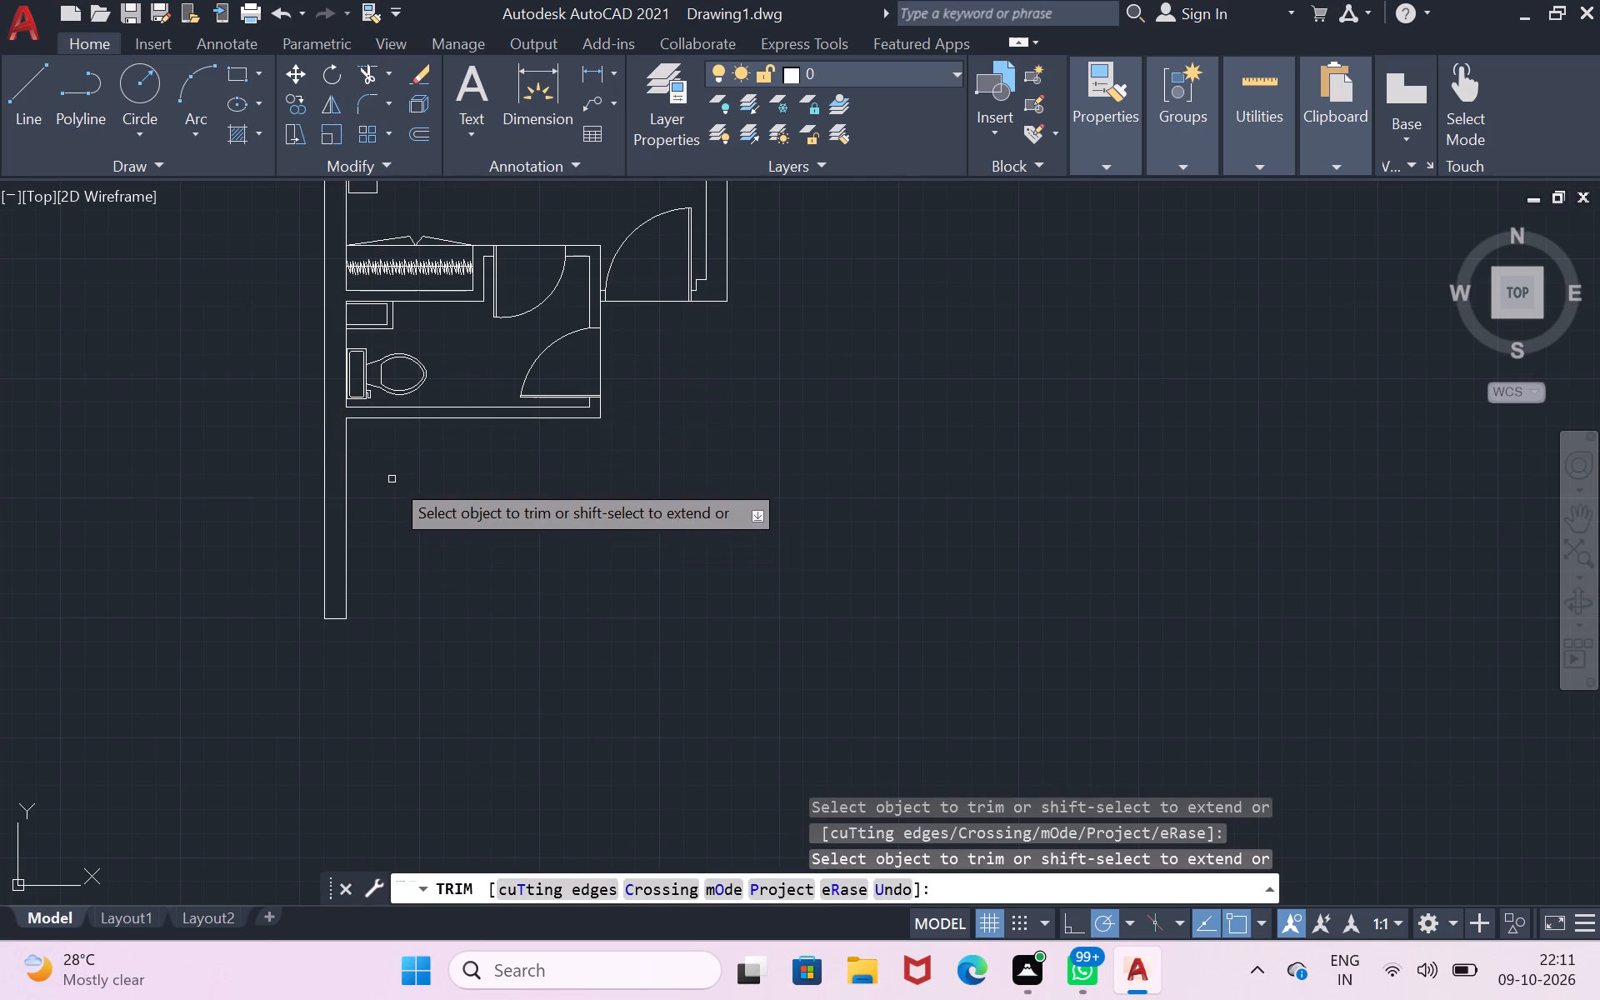
# Draw the southern room's outline from the wall extension's inner southwest corner: 10'1.5" east, 7'0" north, and back west onto the bathroom's south wall.
pyautogui.click(46, 110)
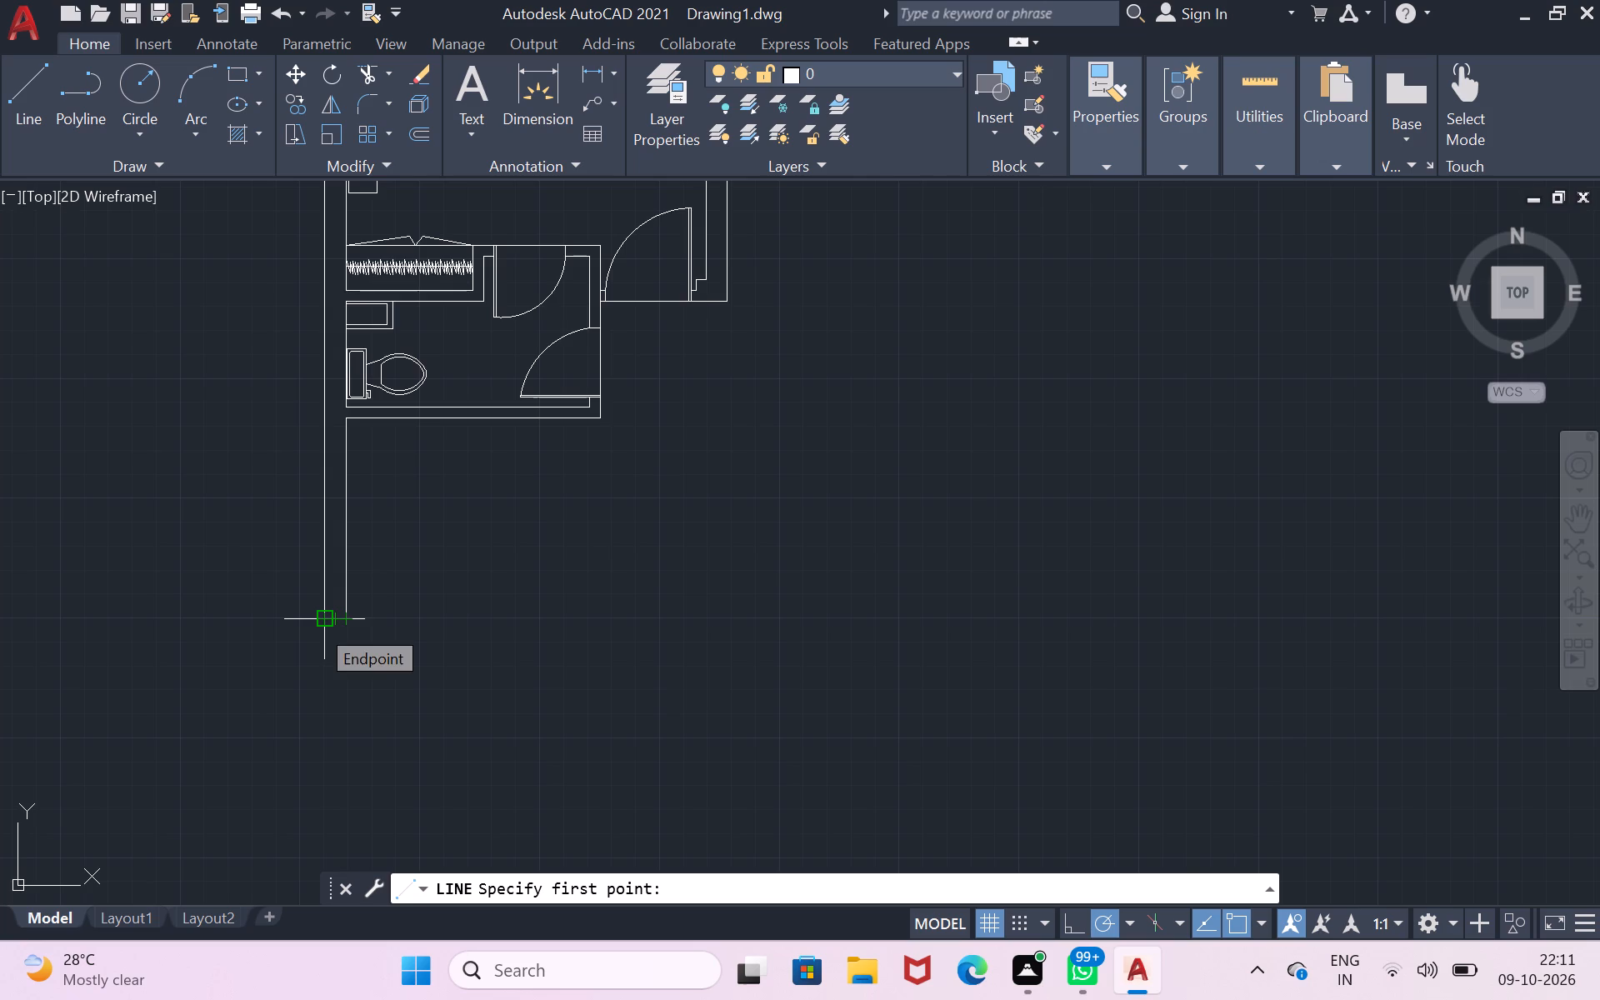
pyautogui.scroll(-2, 443, 502)
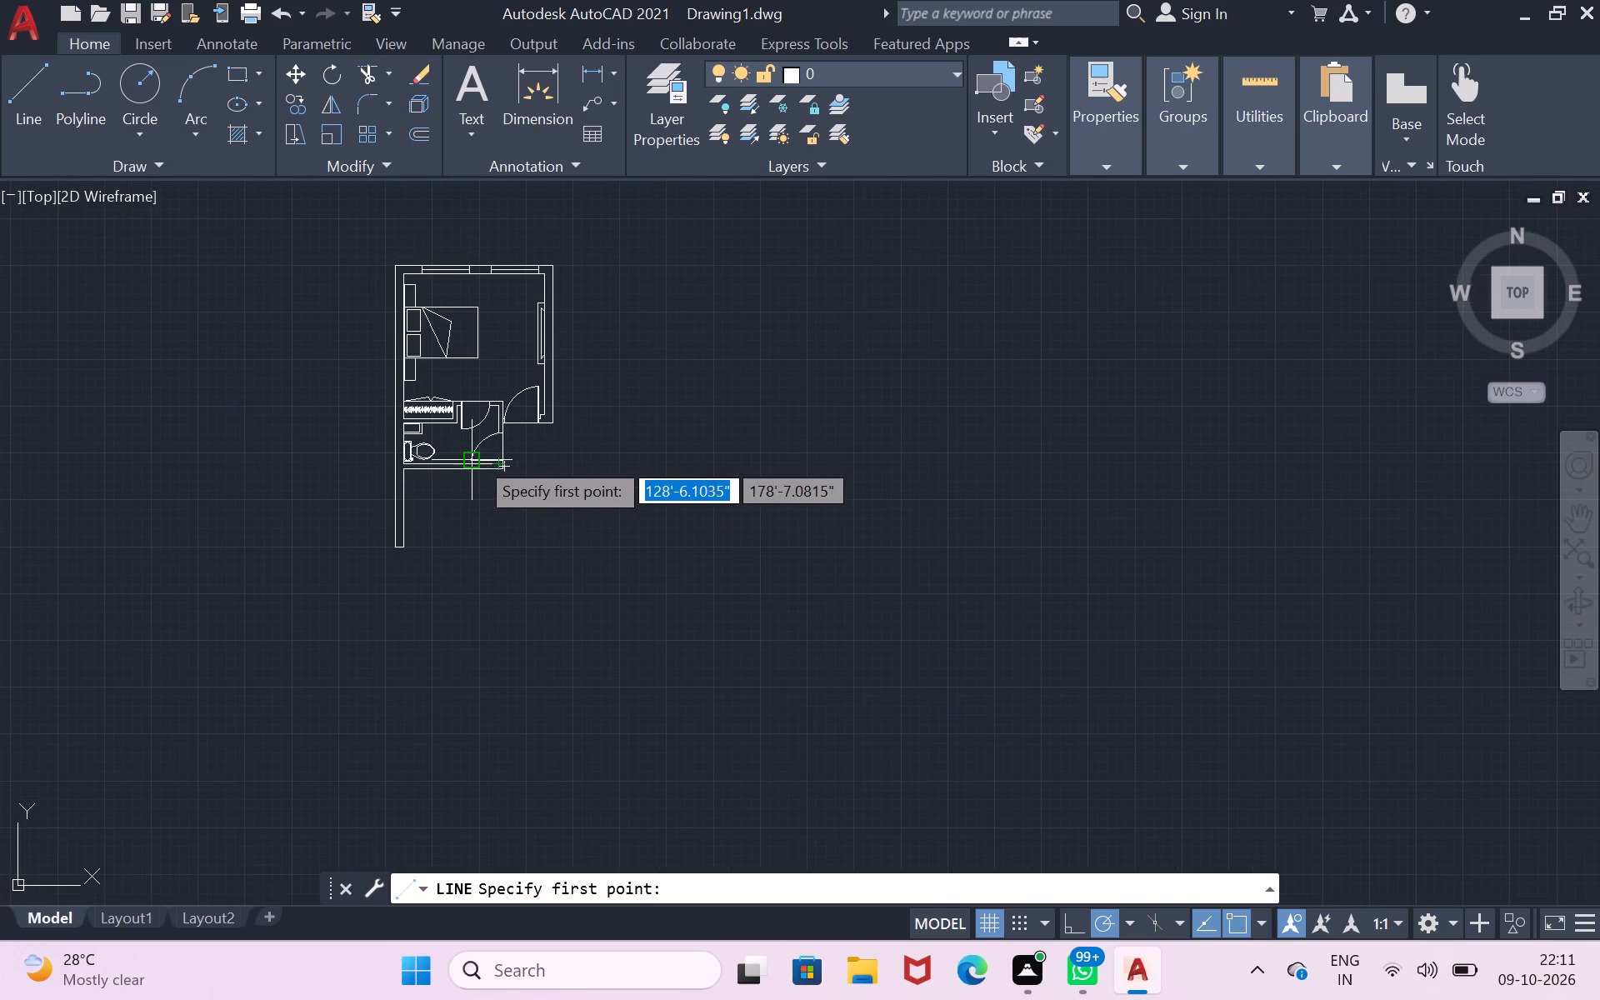
pyautogui.scroll(1, 476, 457)
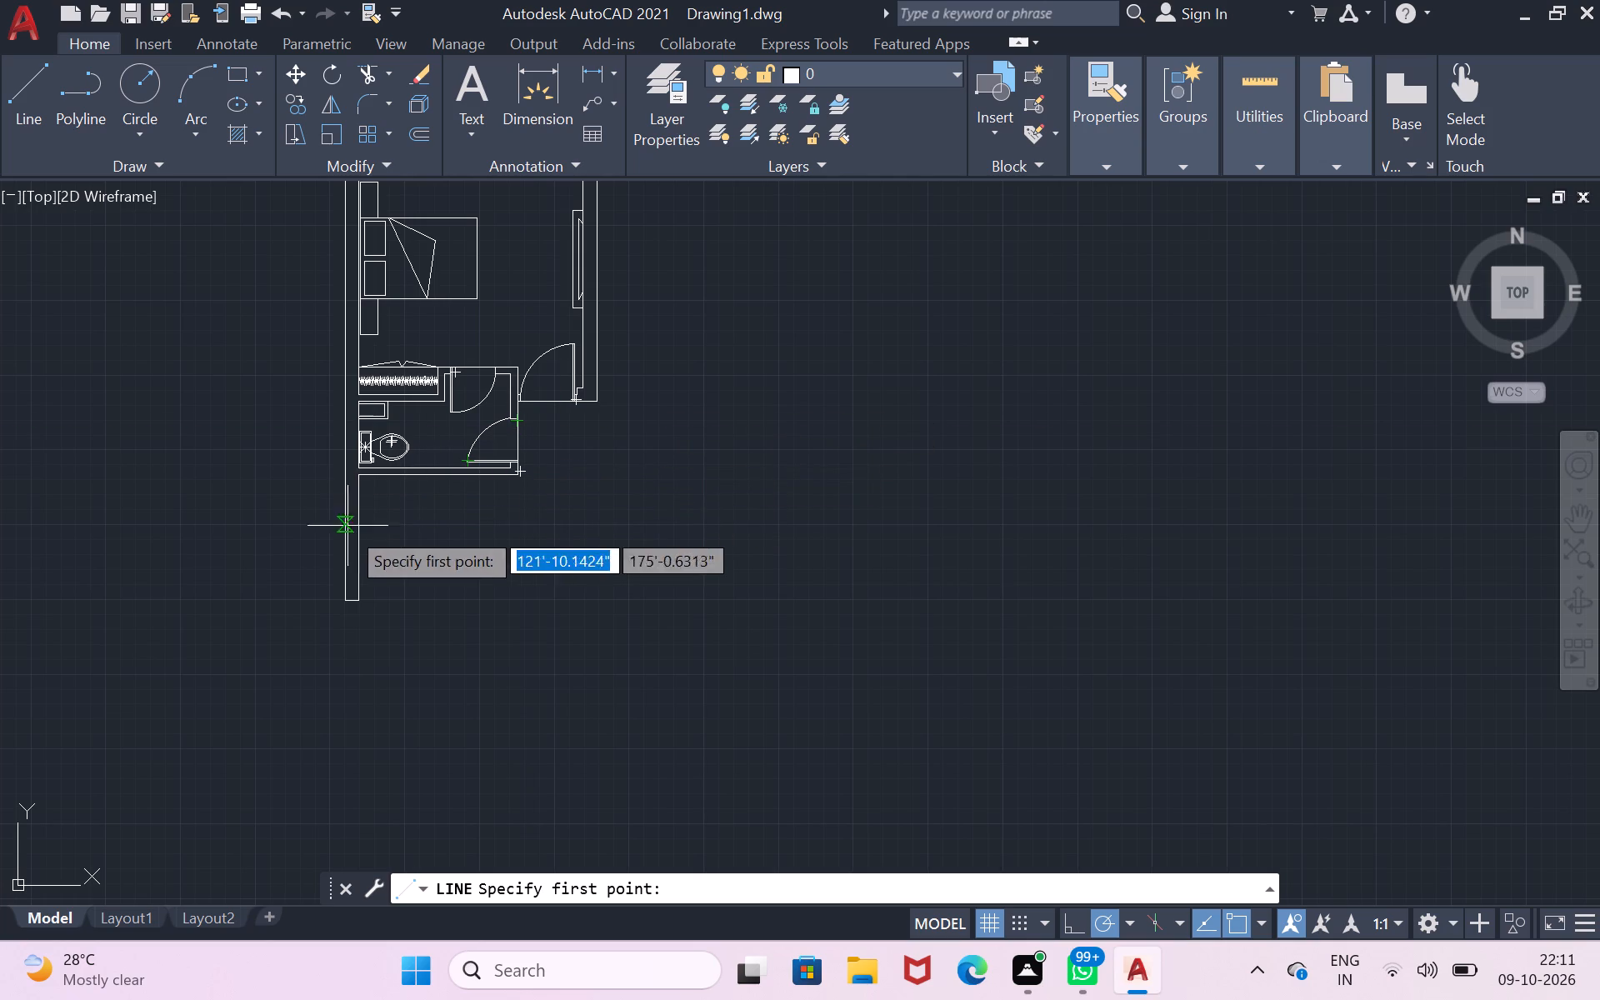
pyautogui.click(362, 599)
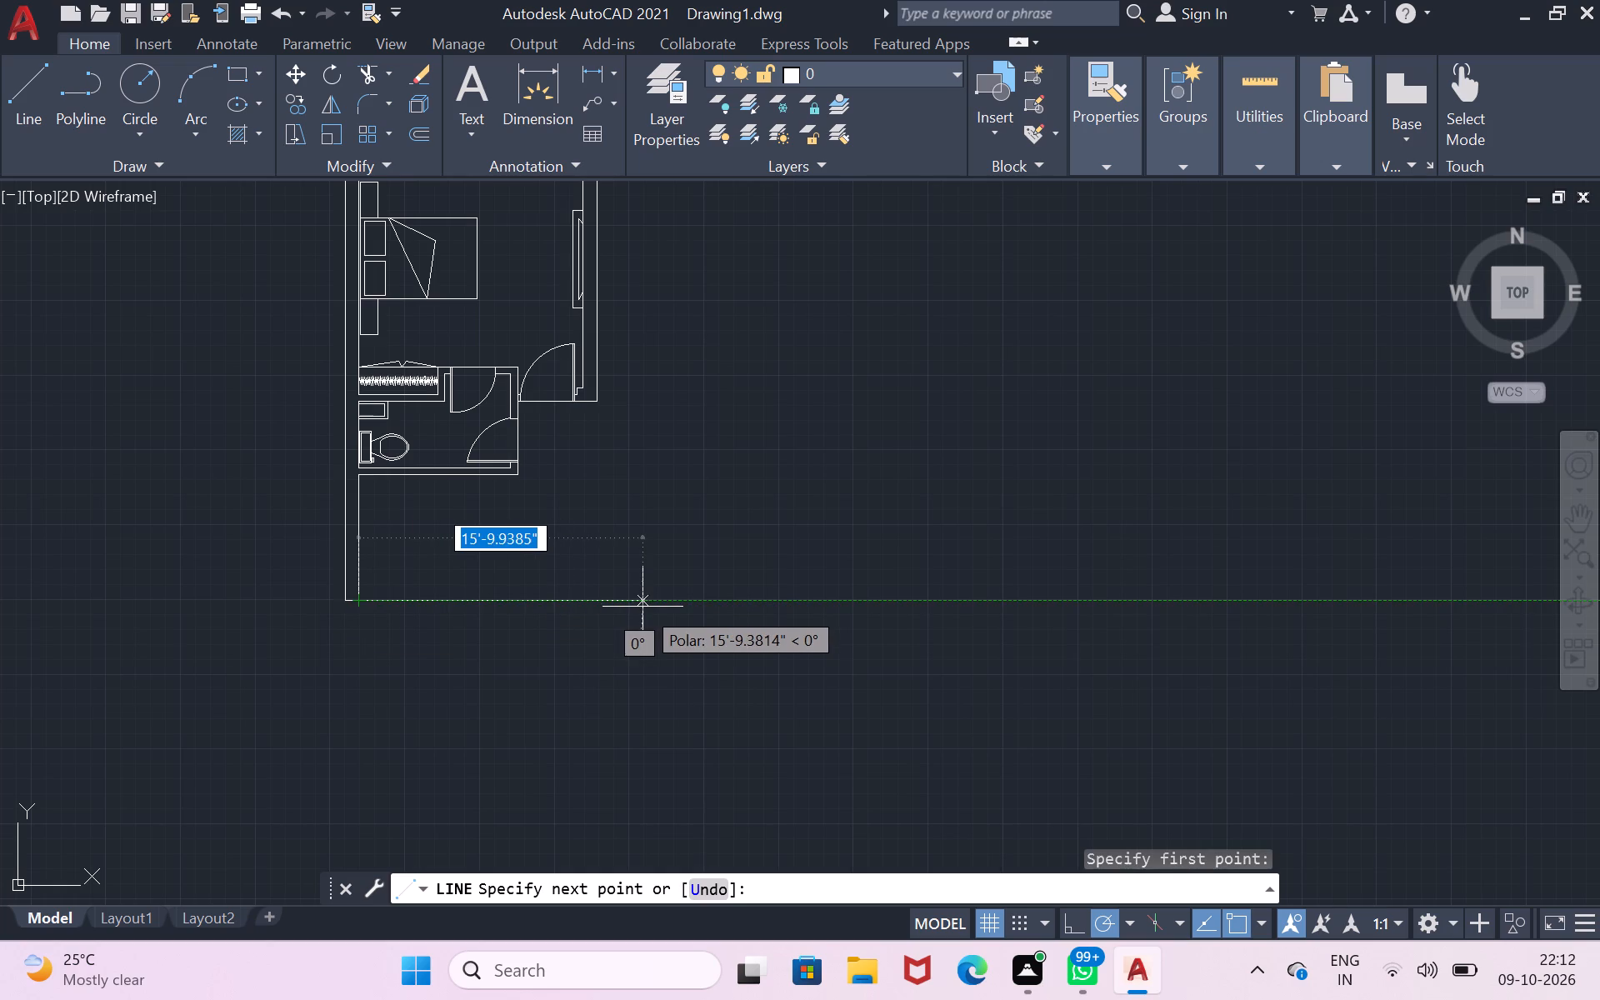
pyautogui.write('10')
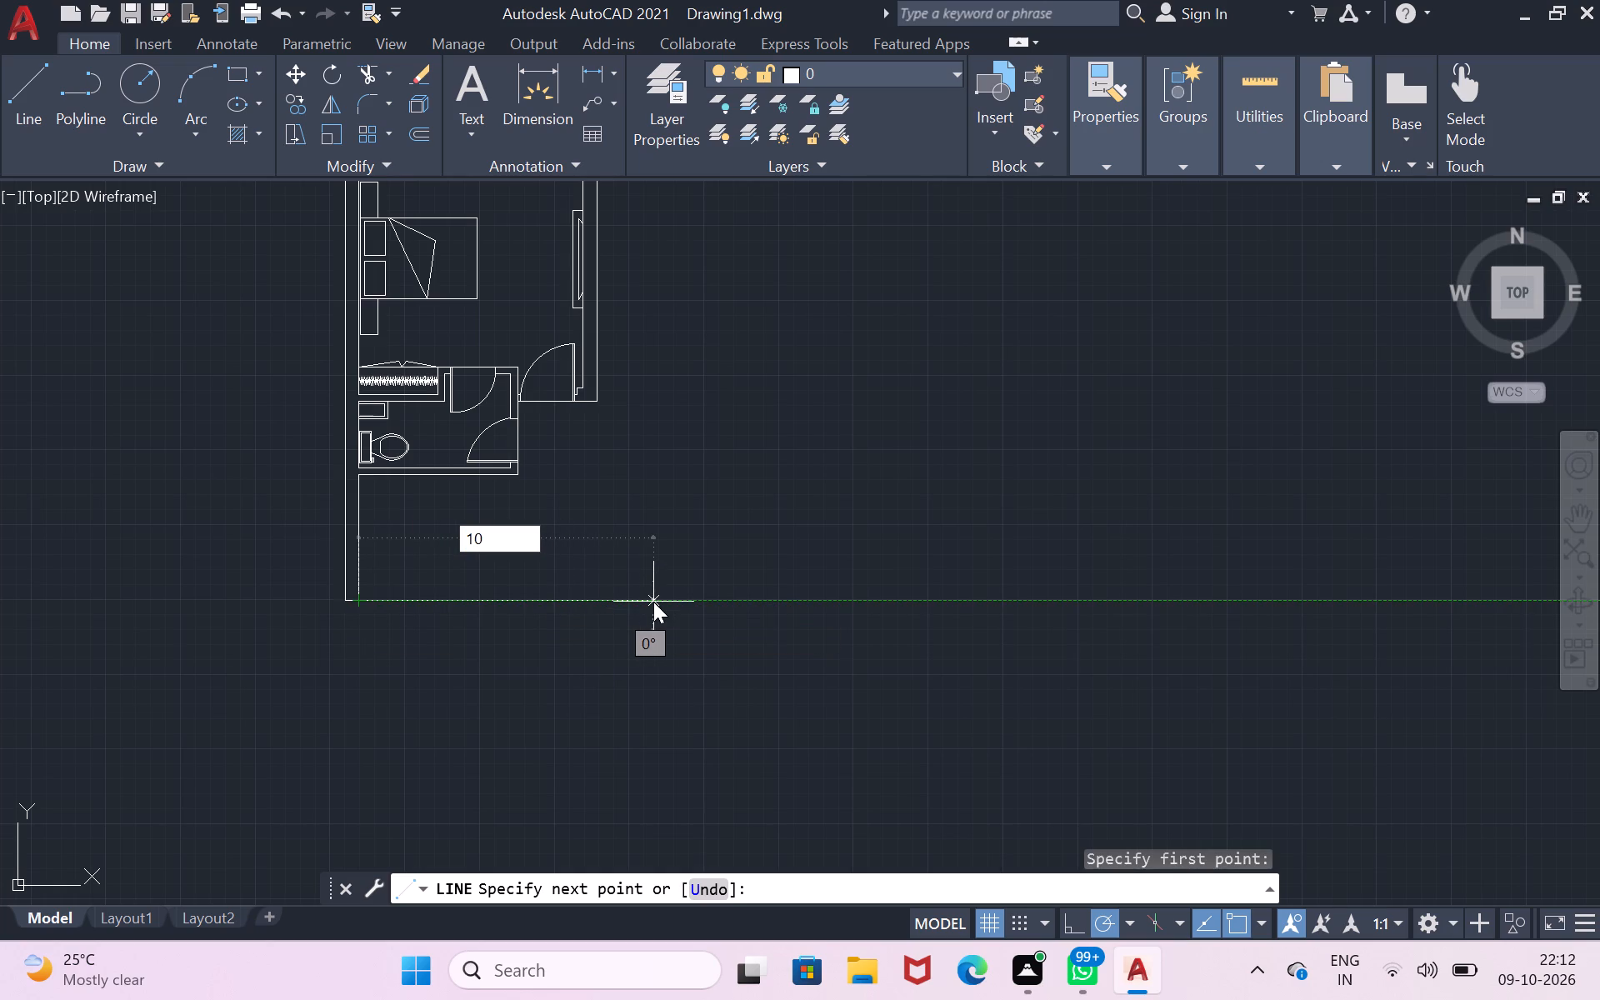
pyautogui.press("'")
pyautogui.press('1')
pyautogui.write('.5')
pyautogui.hotkey('shift', '"')
pyautogui.press('Return')
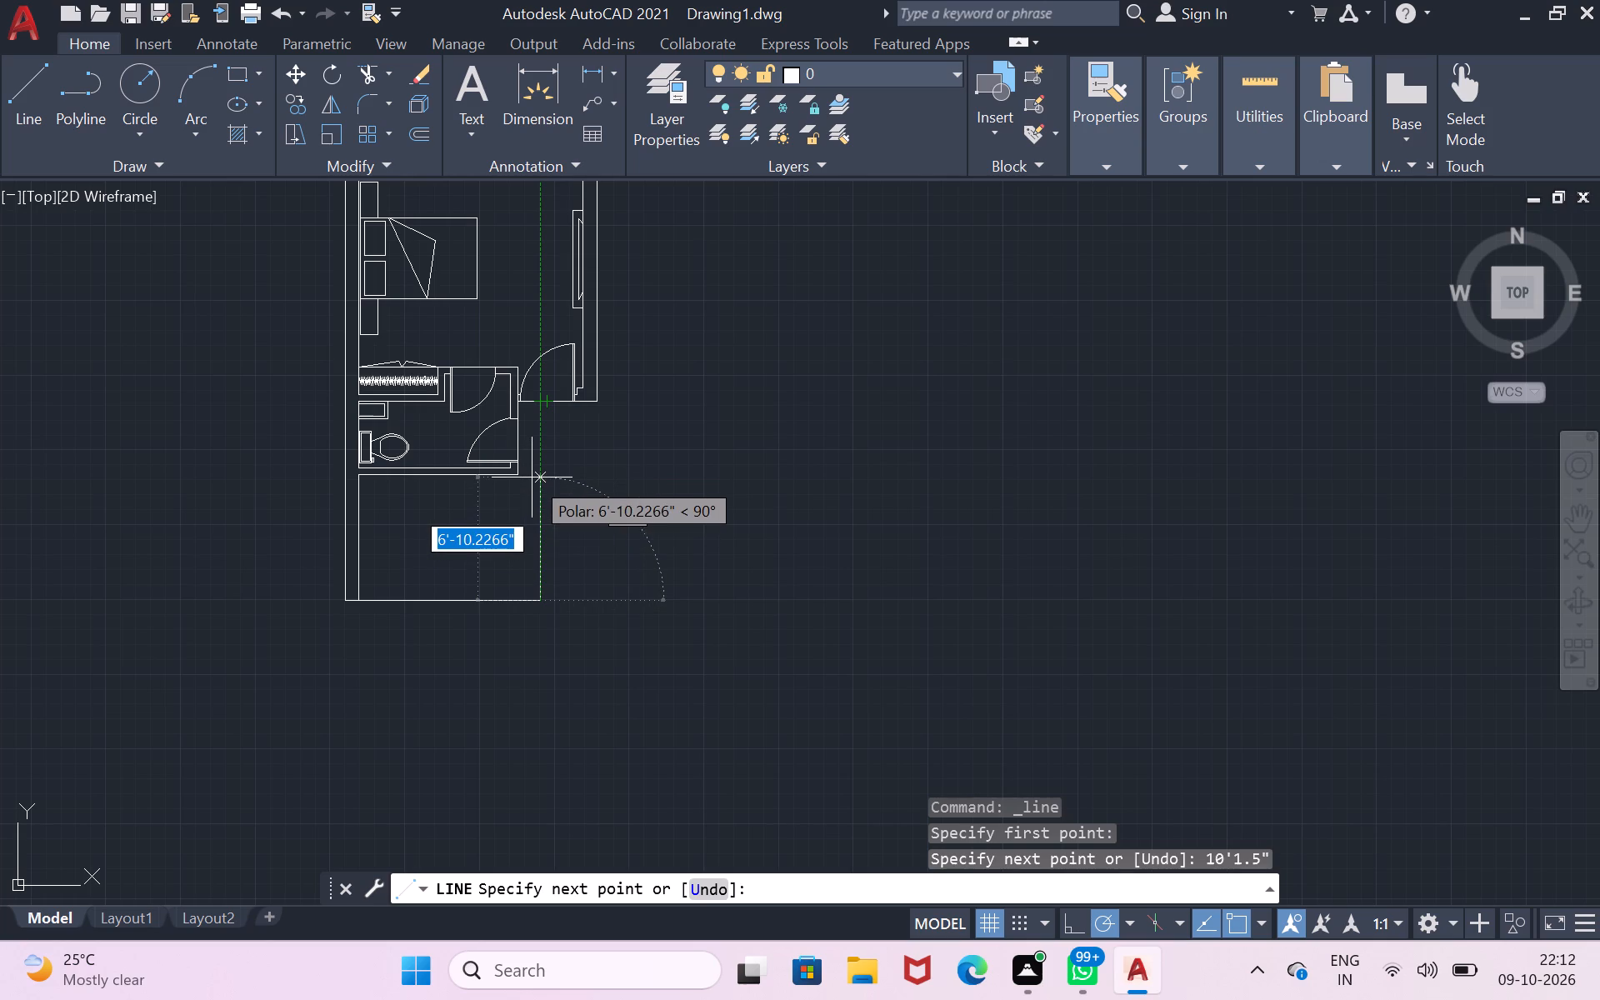
pyautogui.scroll(1, 537, 469)
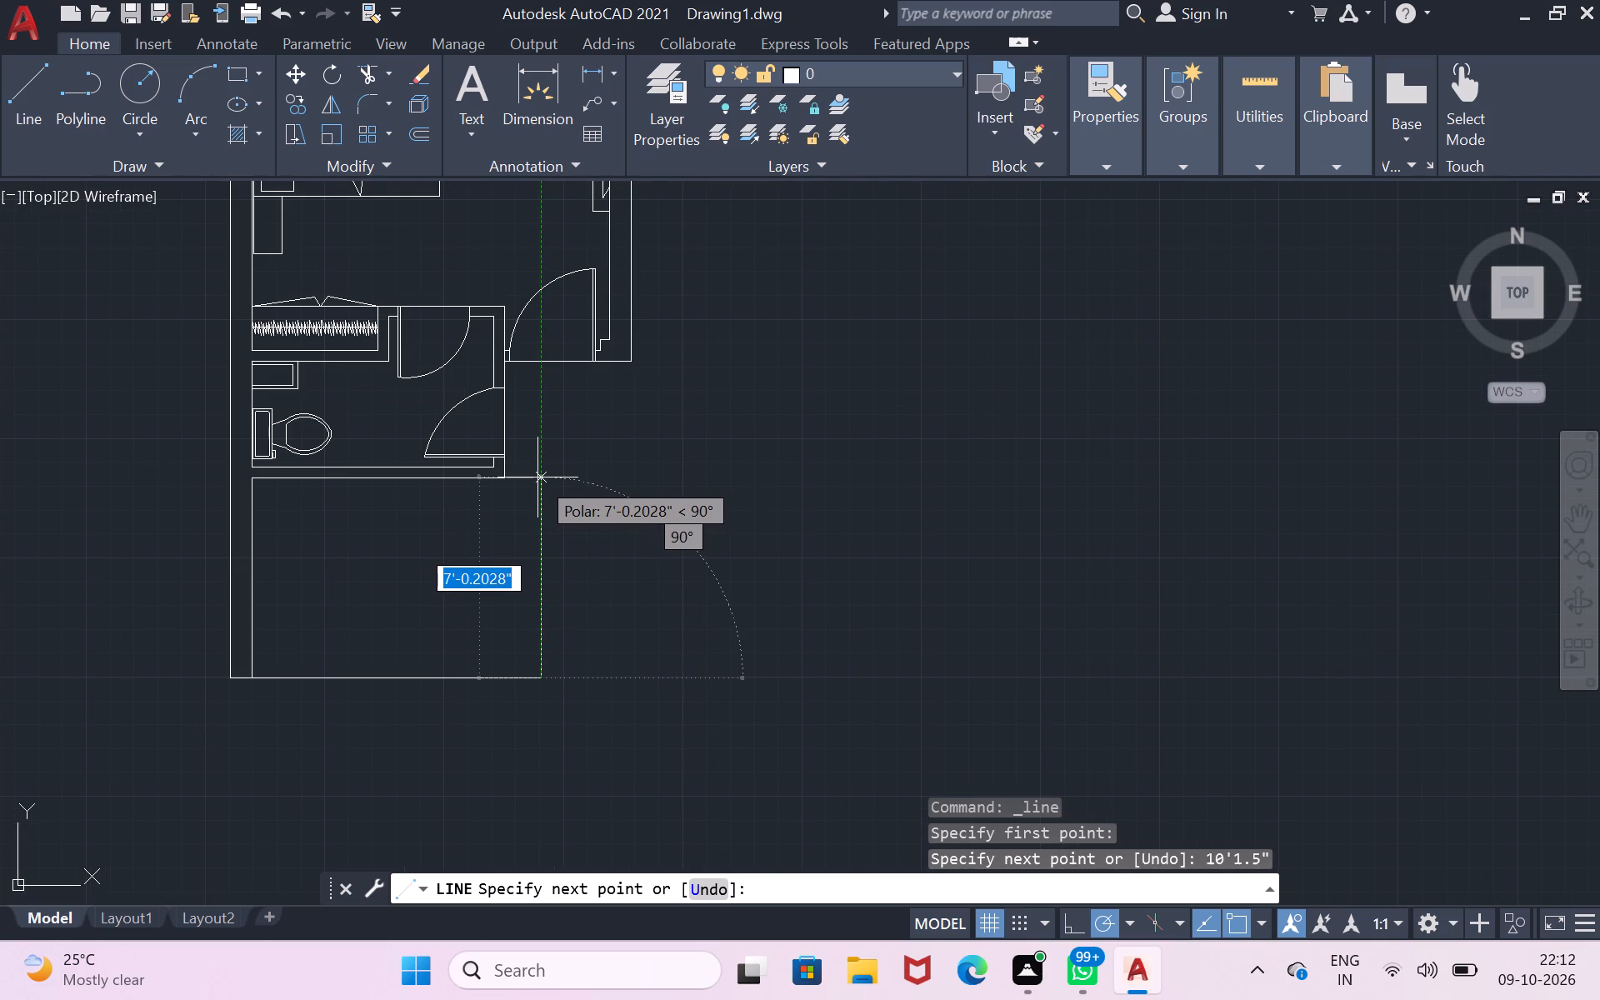
pyautogui.write("7'0")
pyautogui.hotkey('shift', '"')
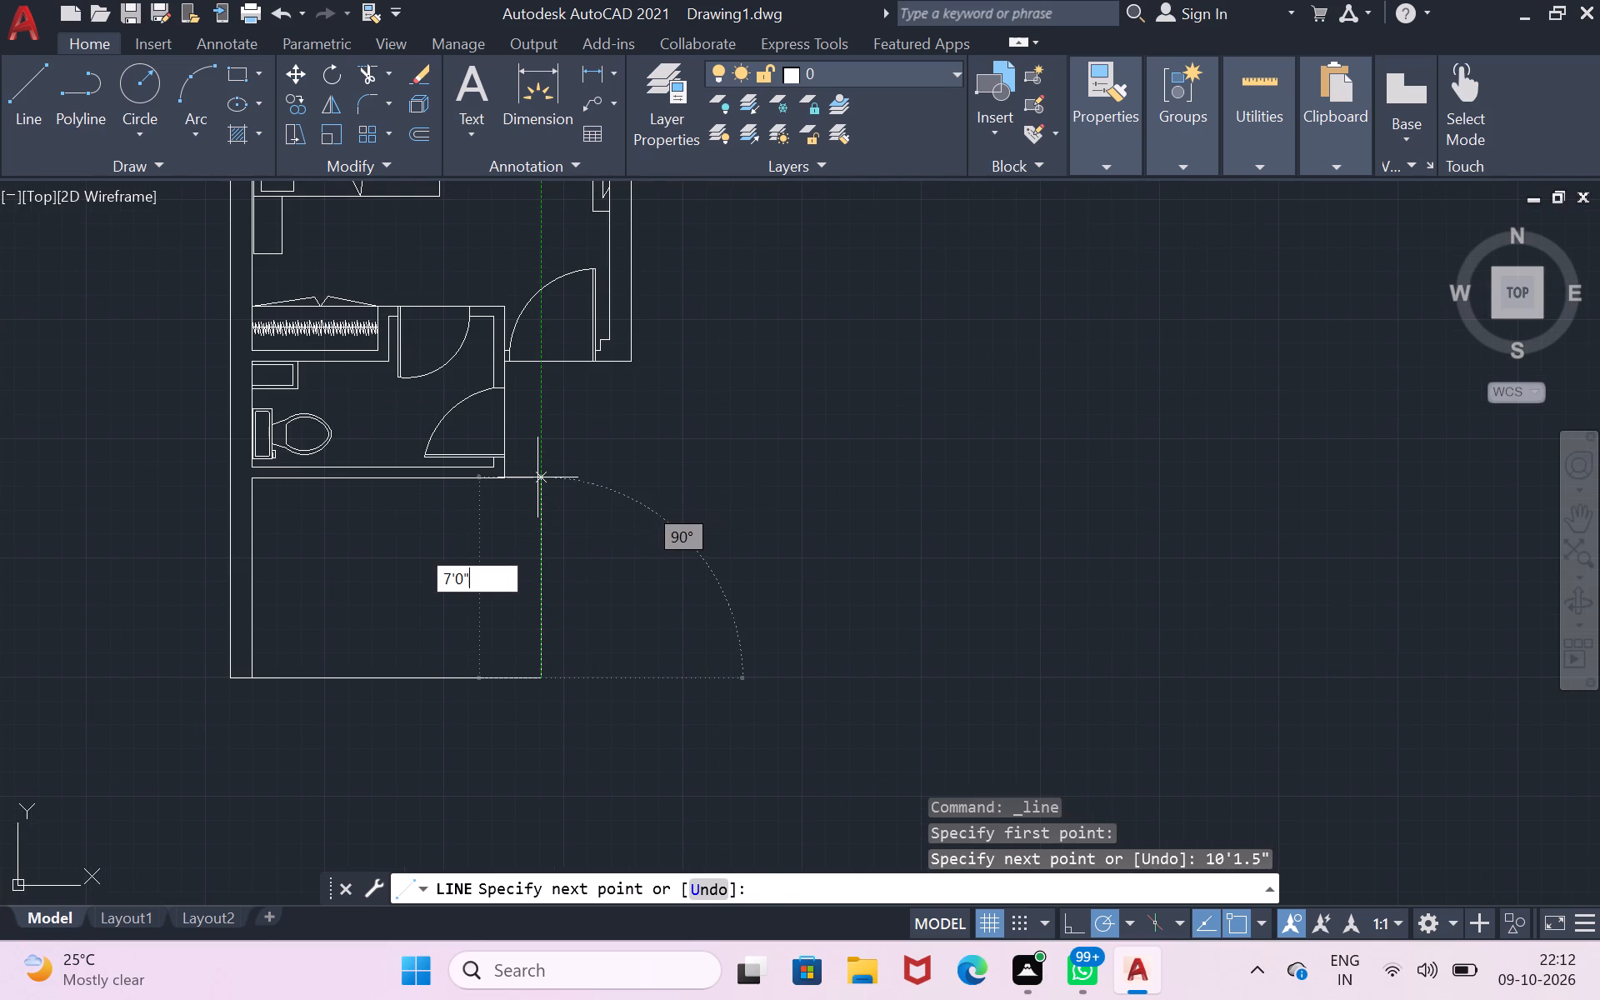
pyautogui.press('Return')
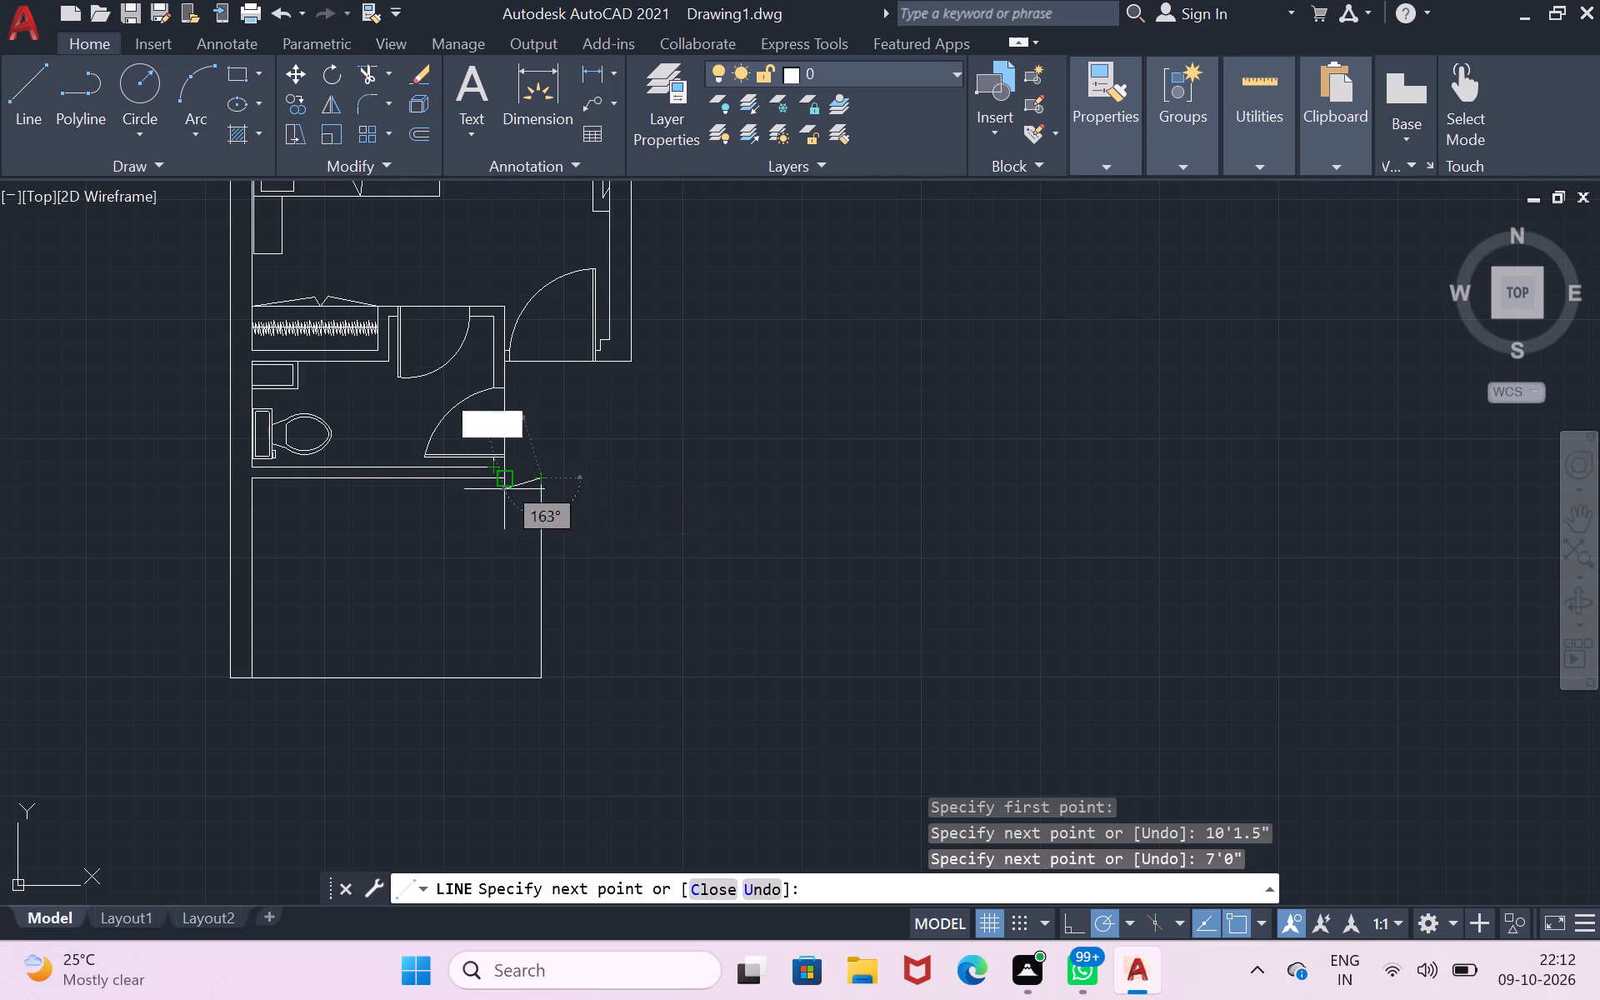
pyautogui.click(495, 476)
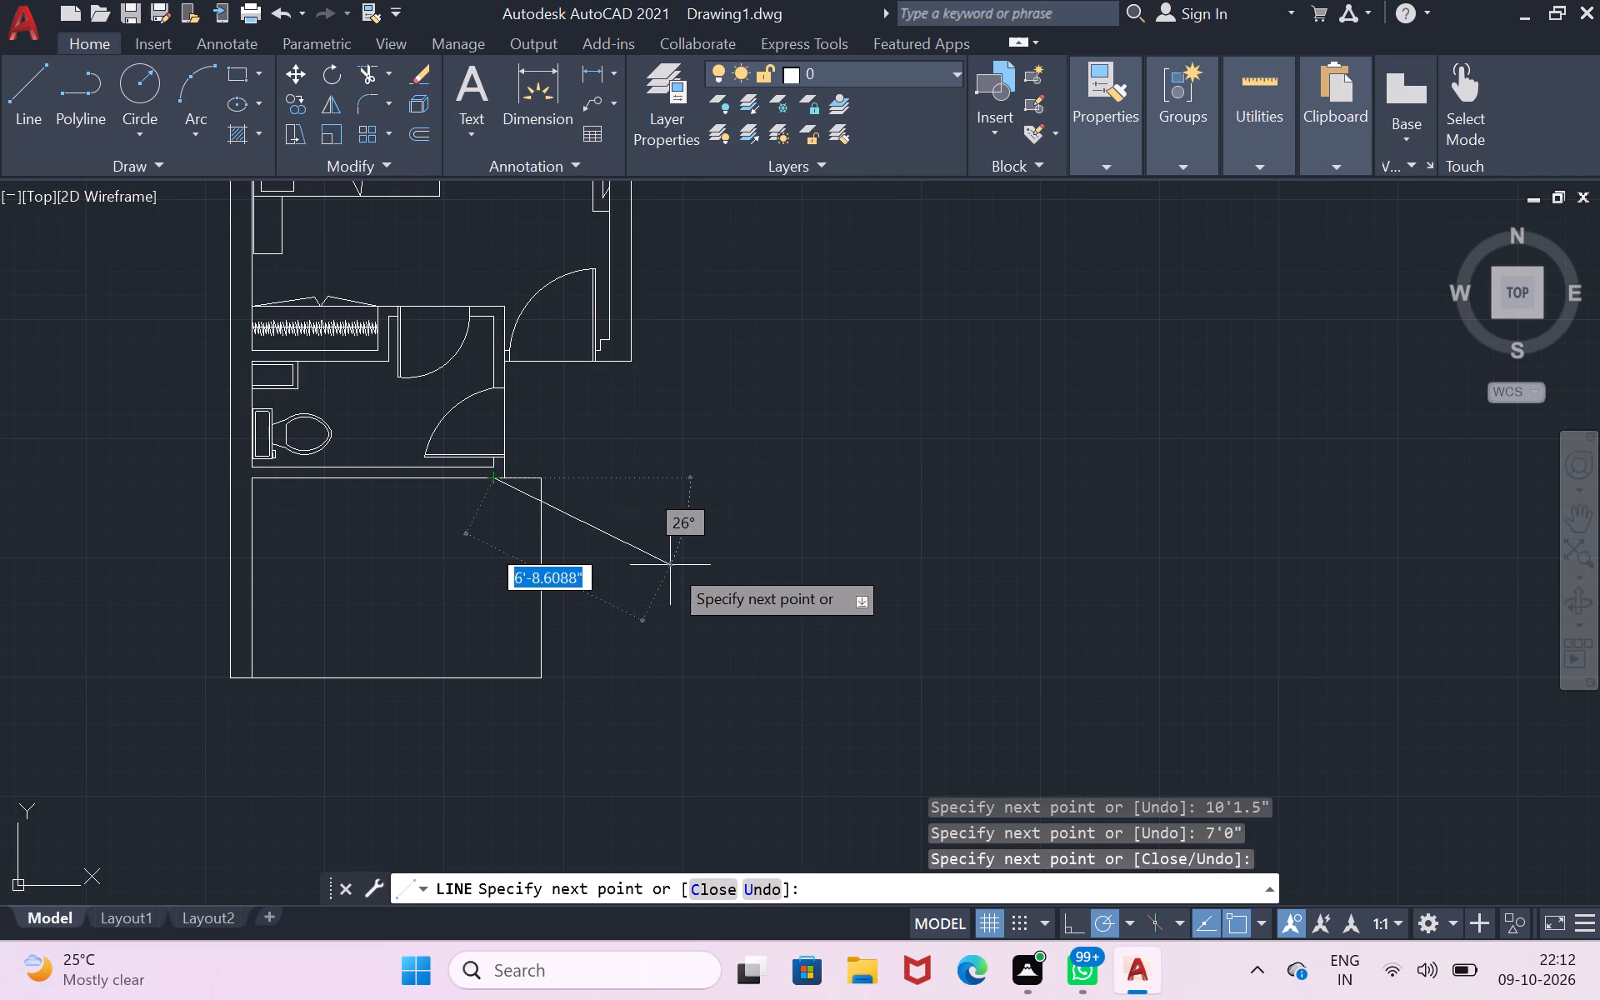
pyautogui.press('Return')
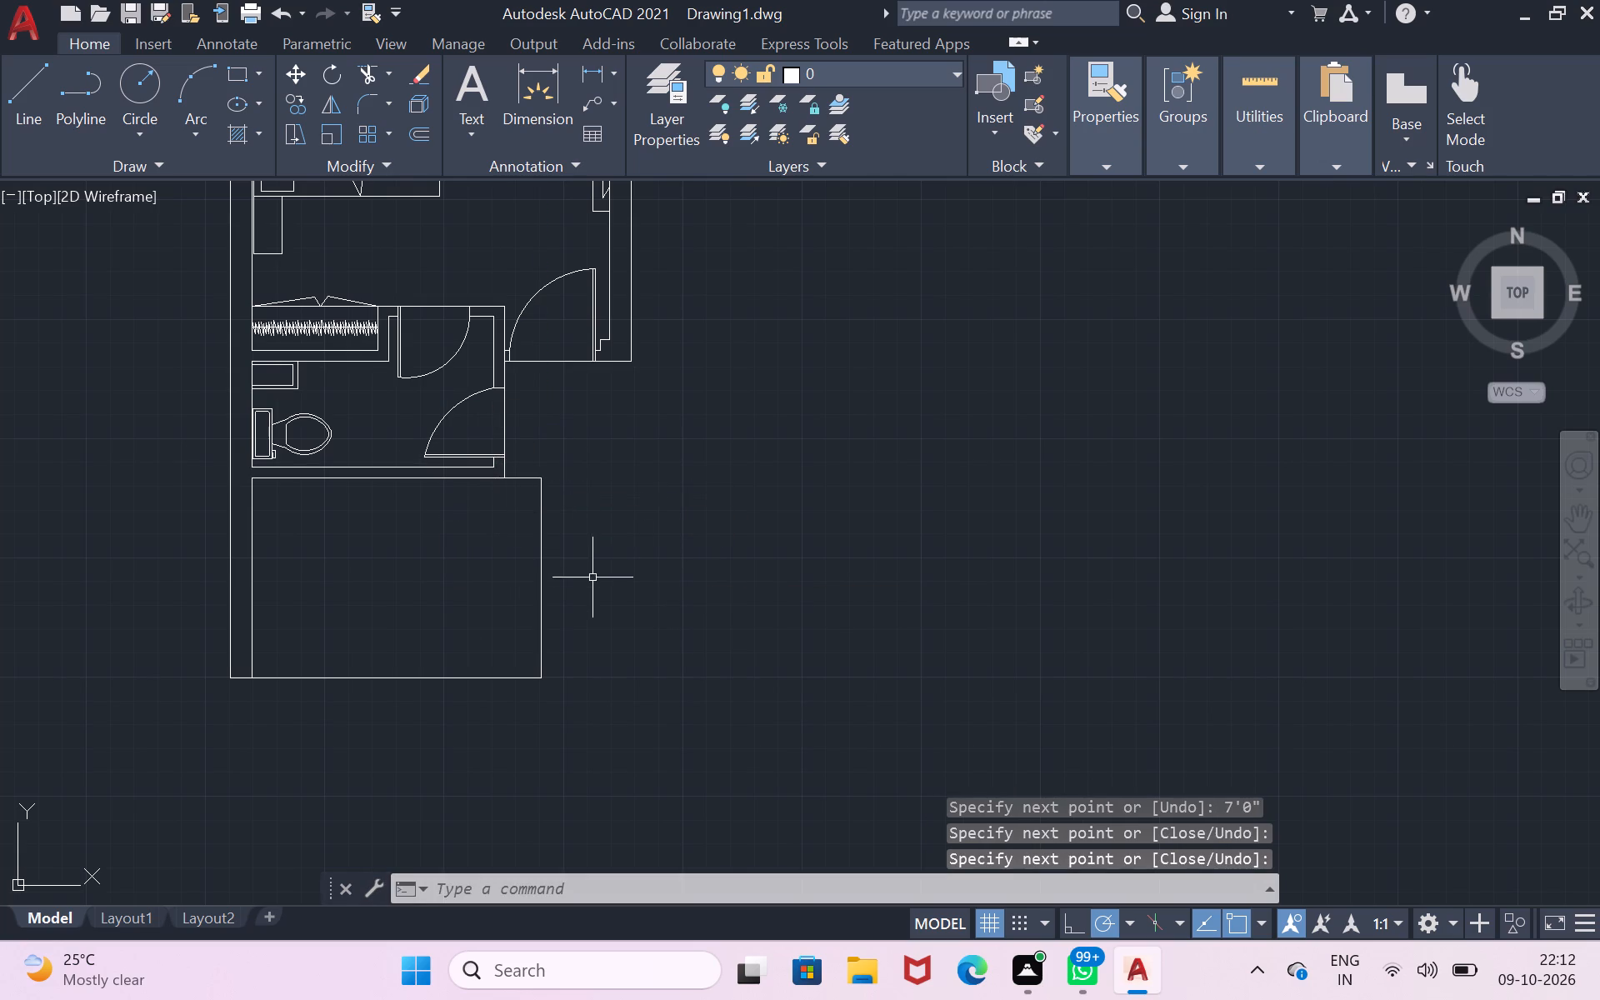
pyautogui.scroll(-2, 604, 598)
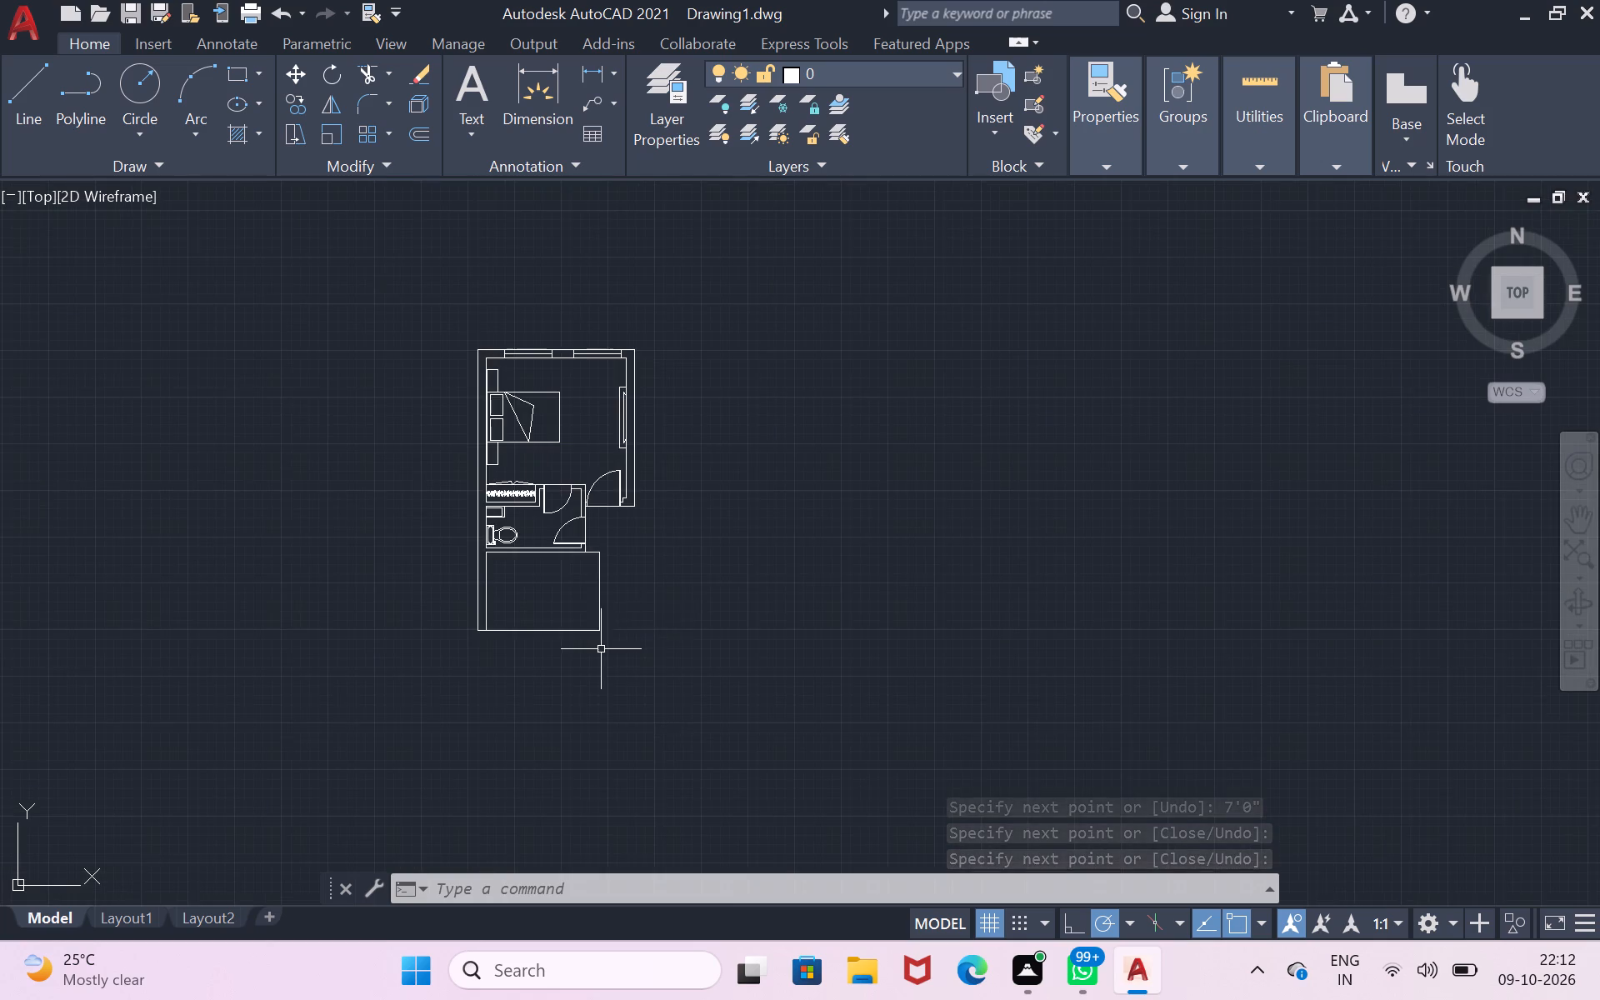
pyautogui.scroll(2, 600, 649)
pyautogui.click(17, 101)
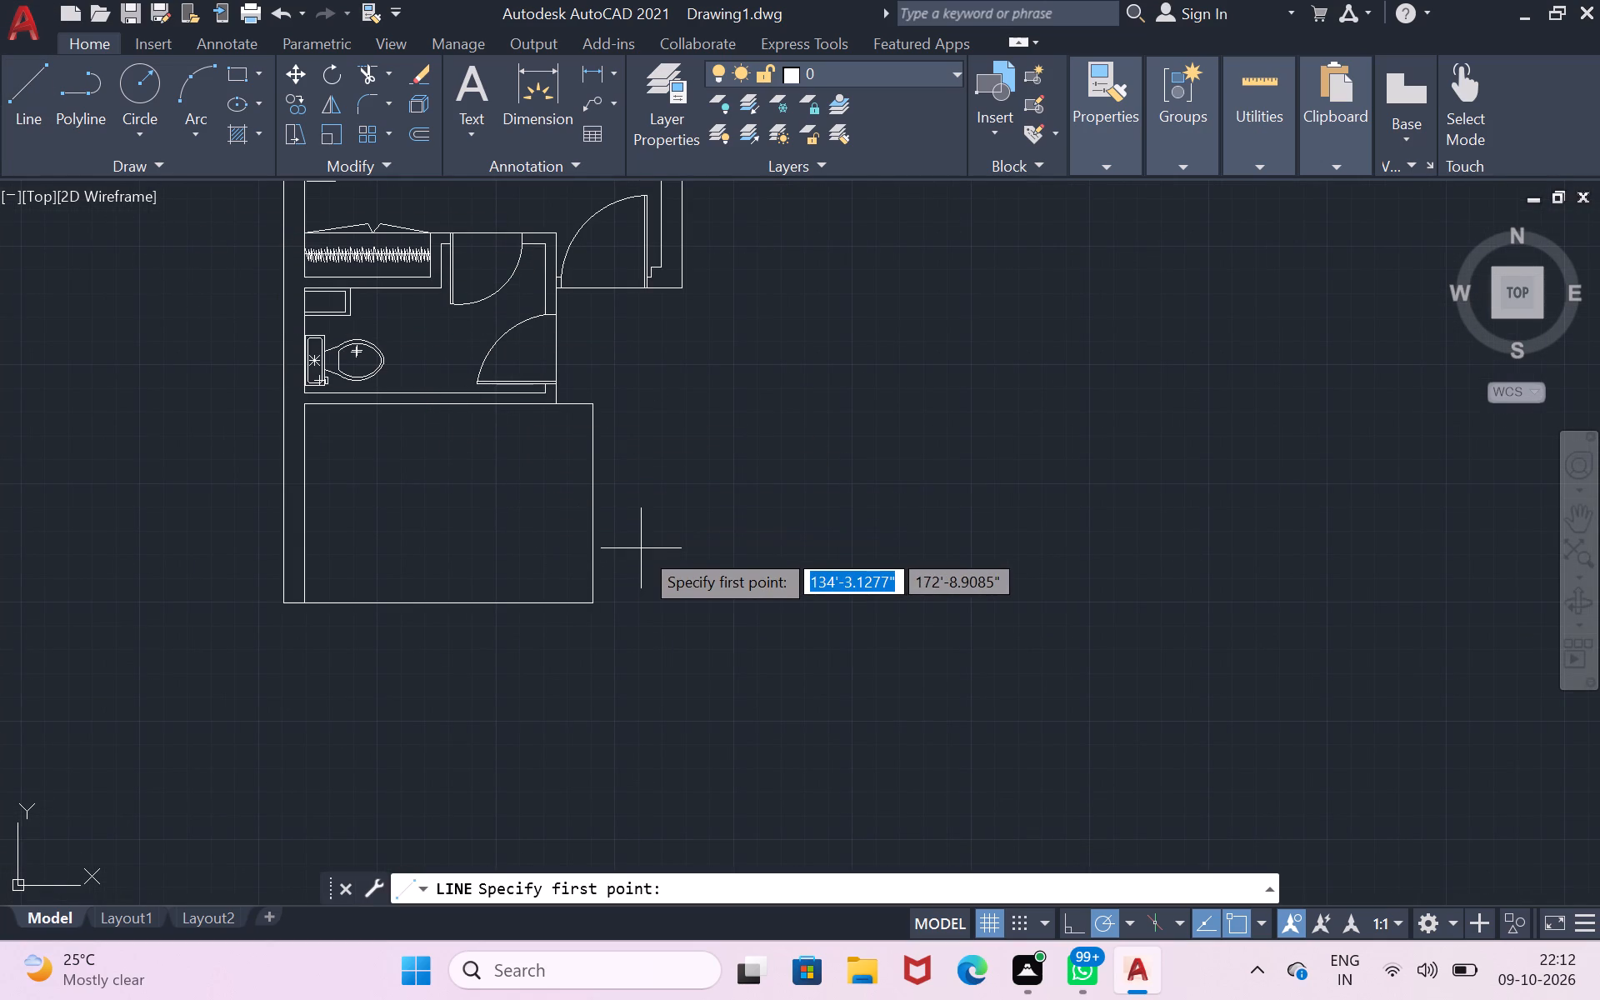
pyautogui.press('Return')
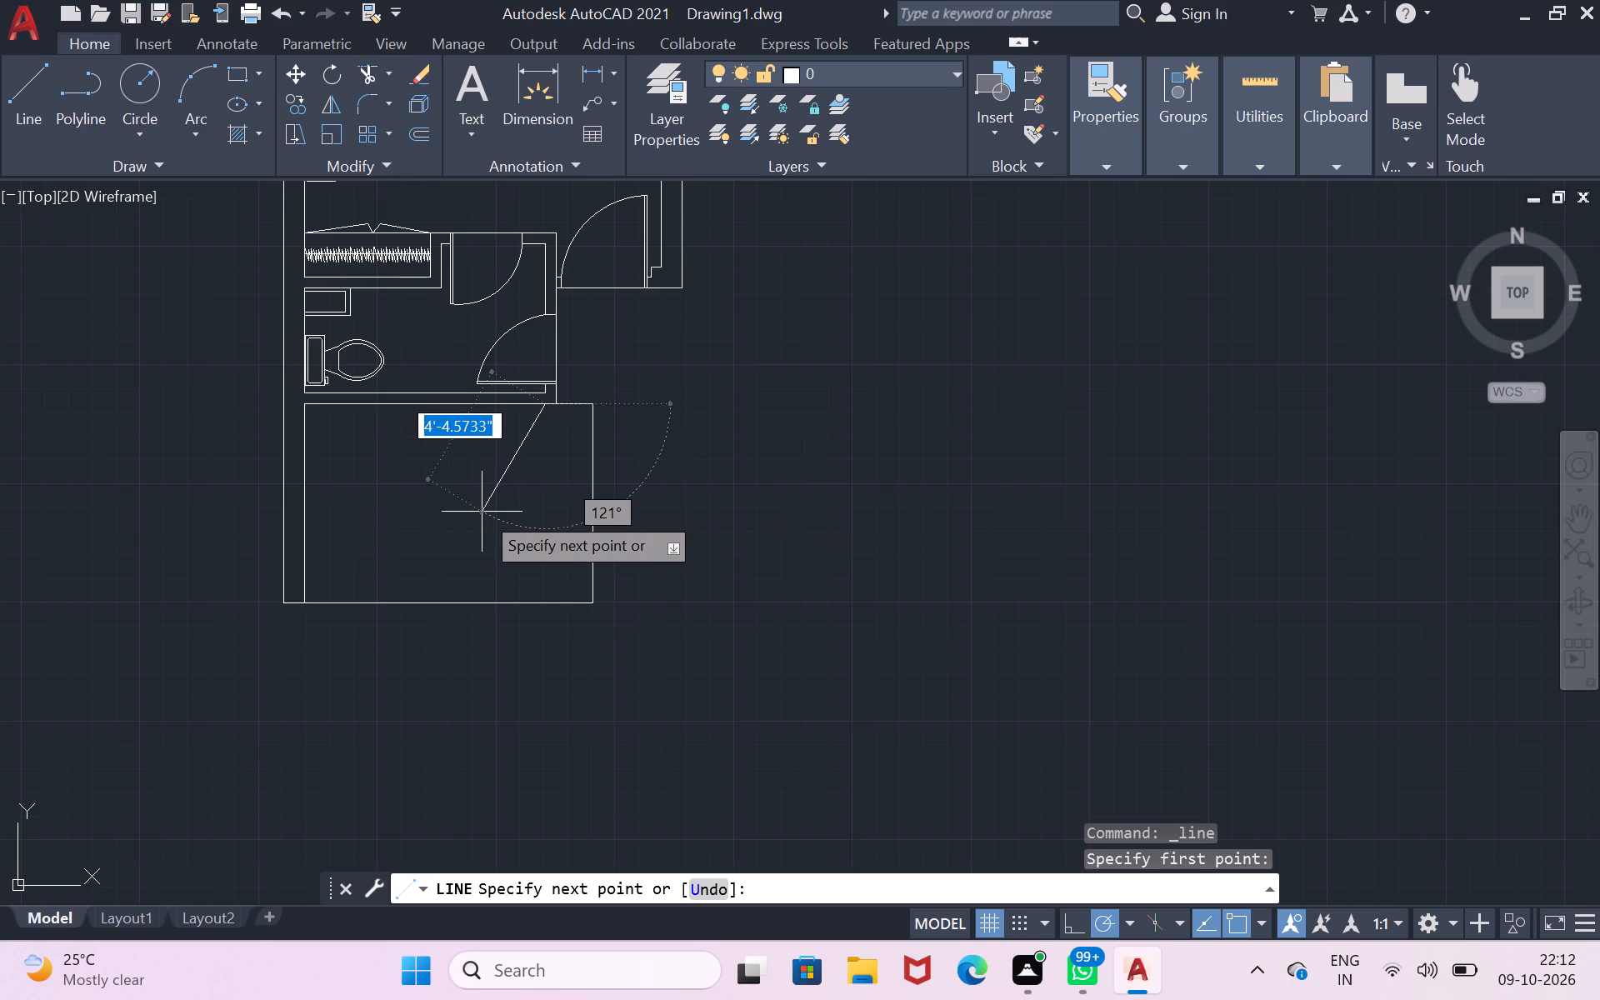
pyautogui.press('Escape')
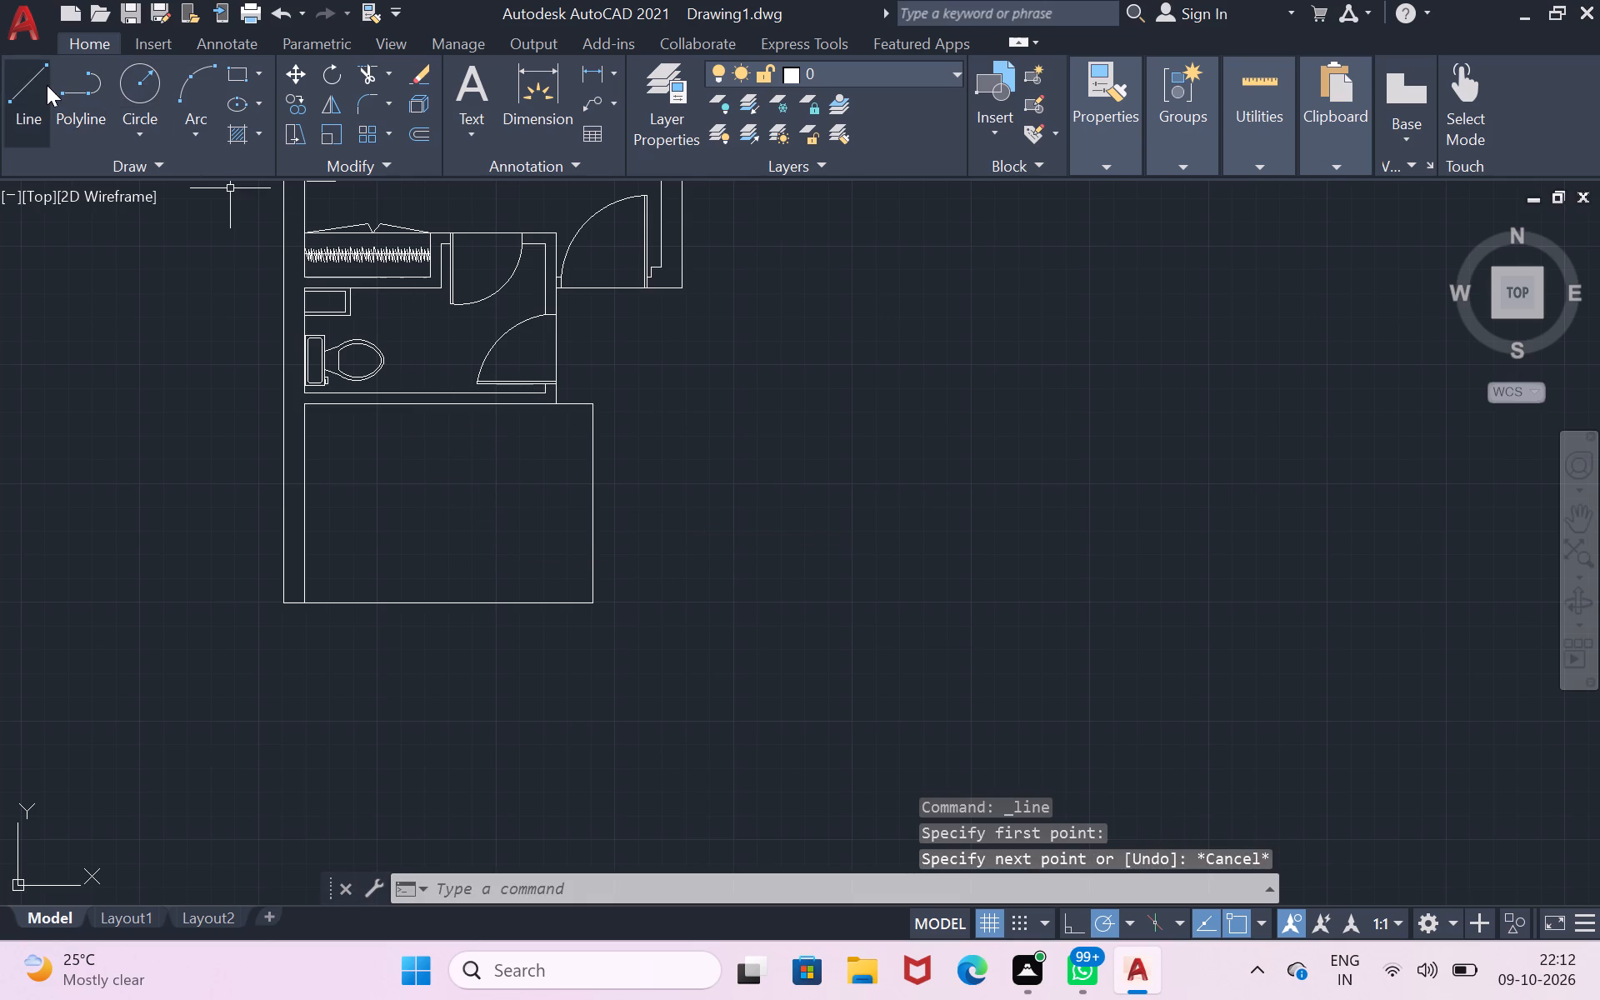
# Start the east wall's inner face from the southern room's northeast corner, drawing 10" west and 3'5" south.
pyautogui.click(41, 83)
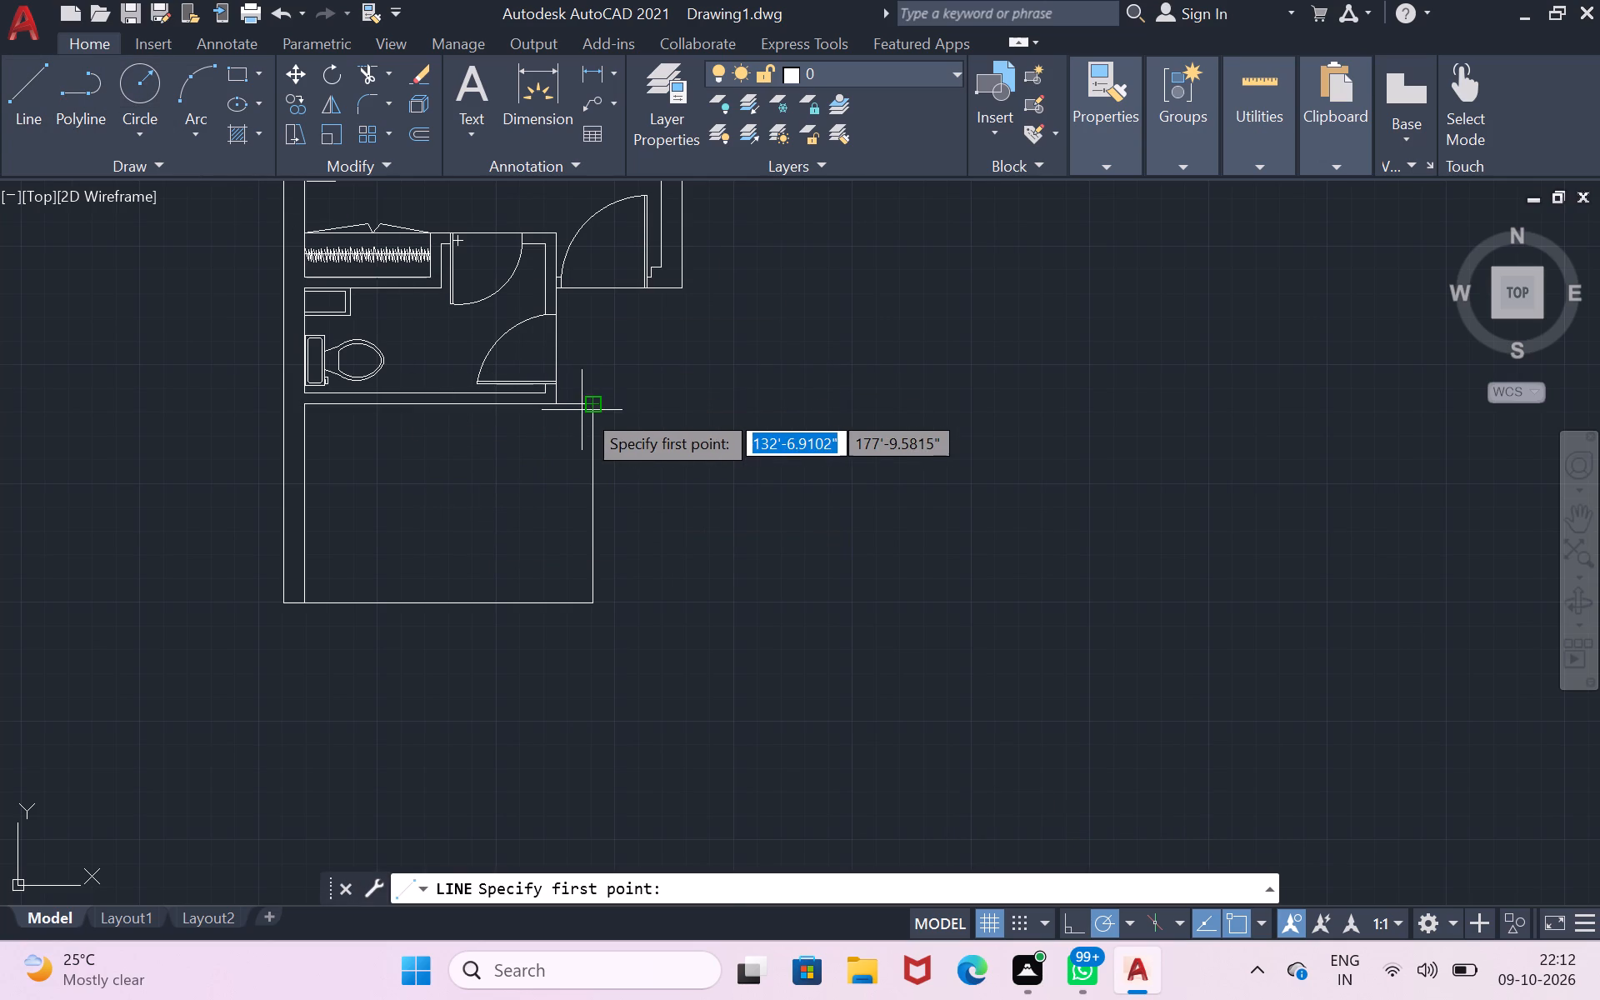
pyautogui.click(589, 409)
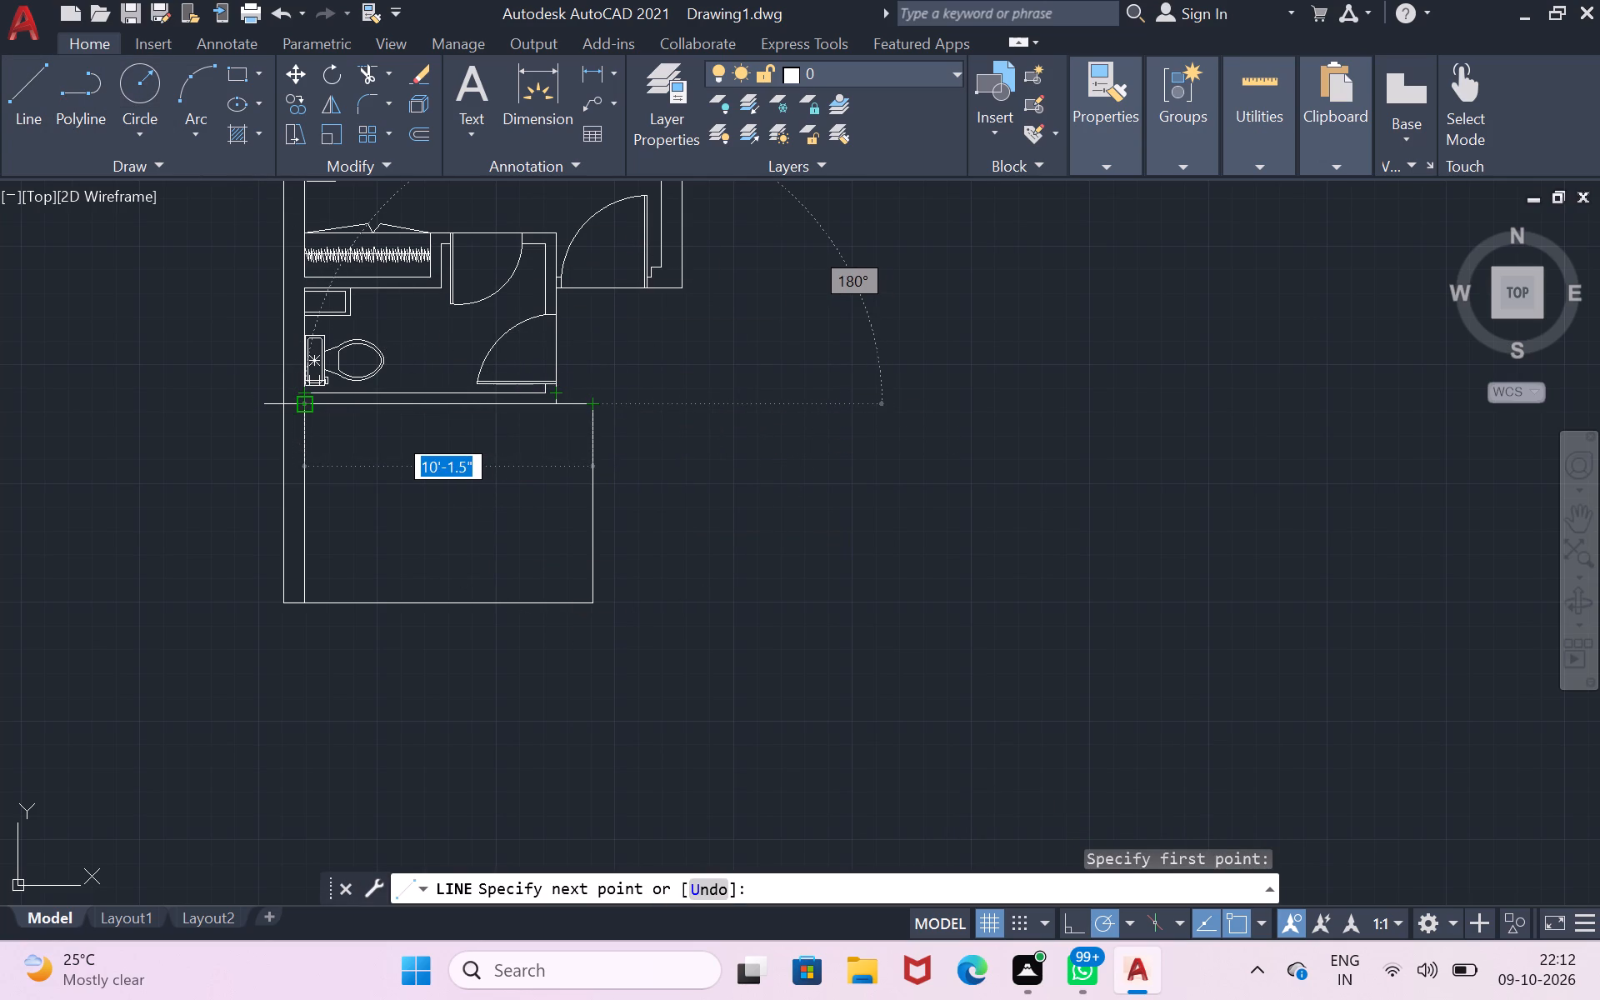
pyautogui.write('10')
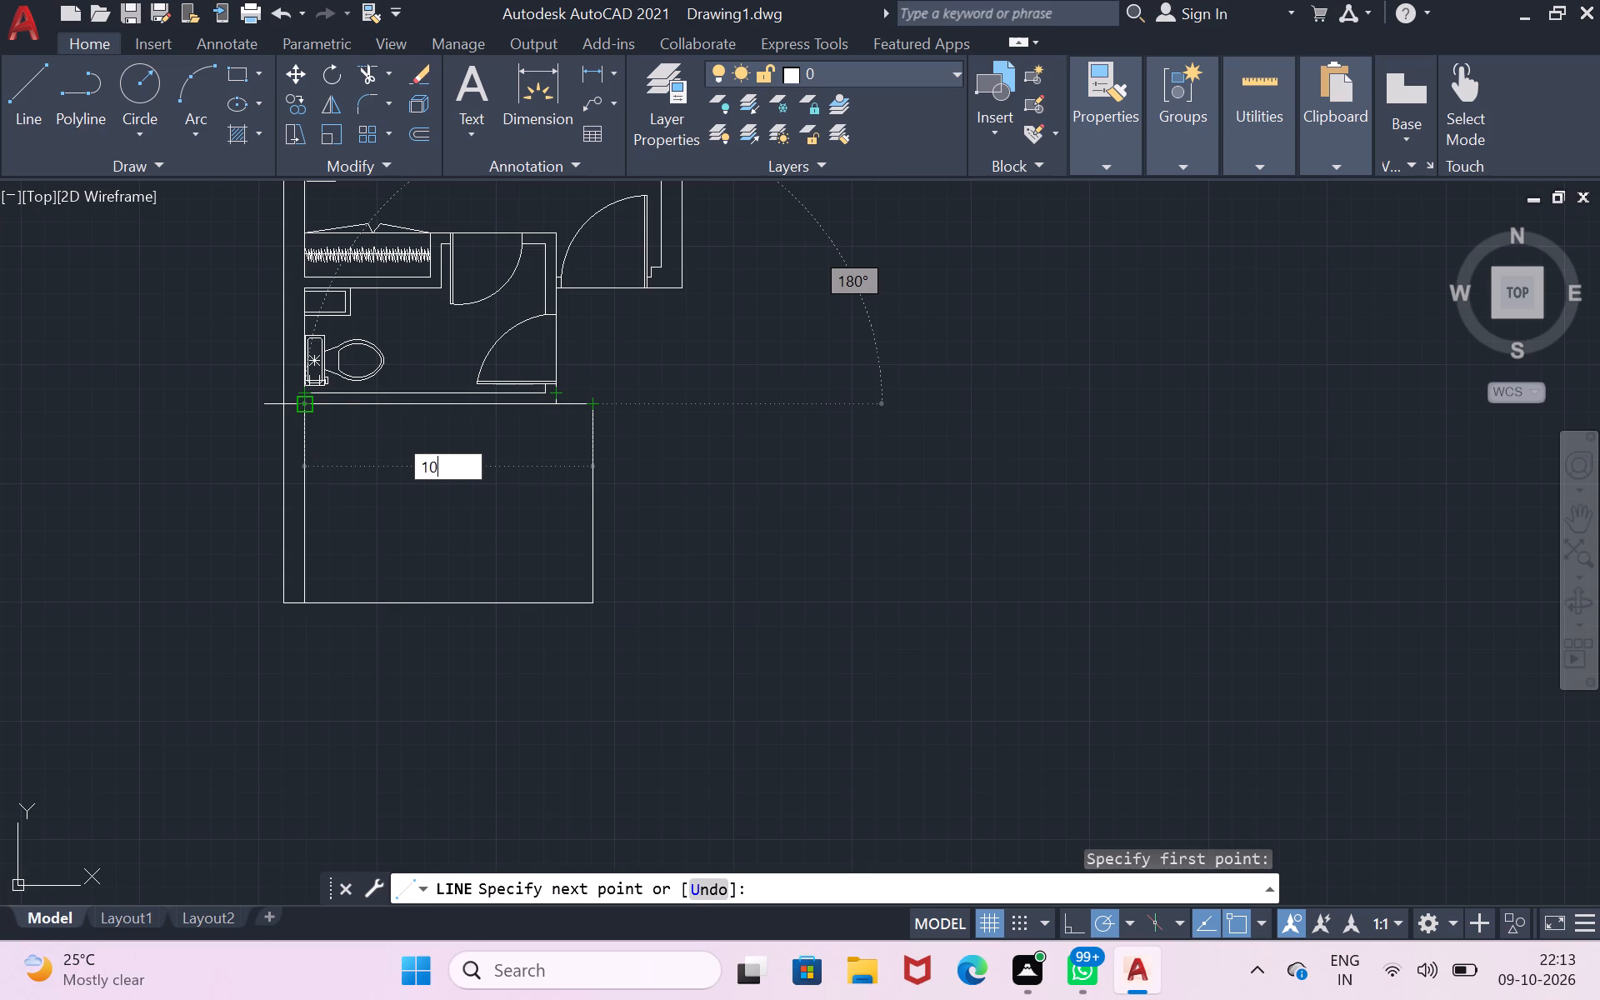
pyautogui.hotkey('shift', '"')
pyautogui.press('Return')
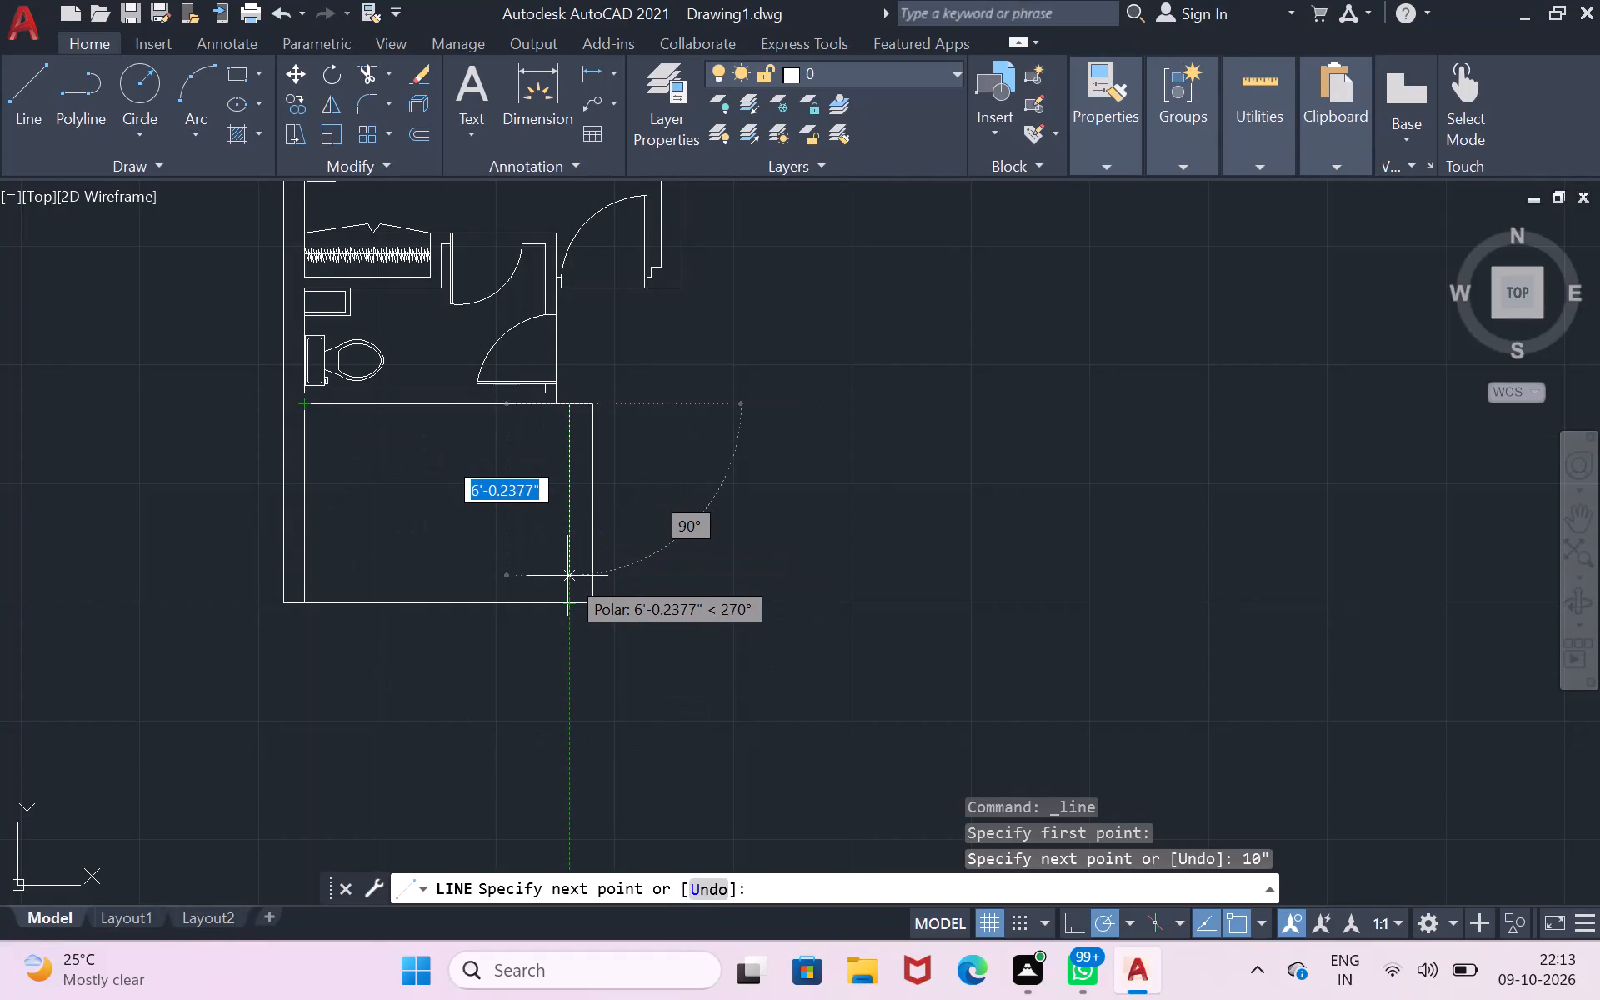
pyautogui.write("3'")
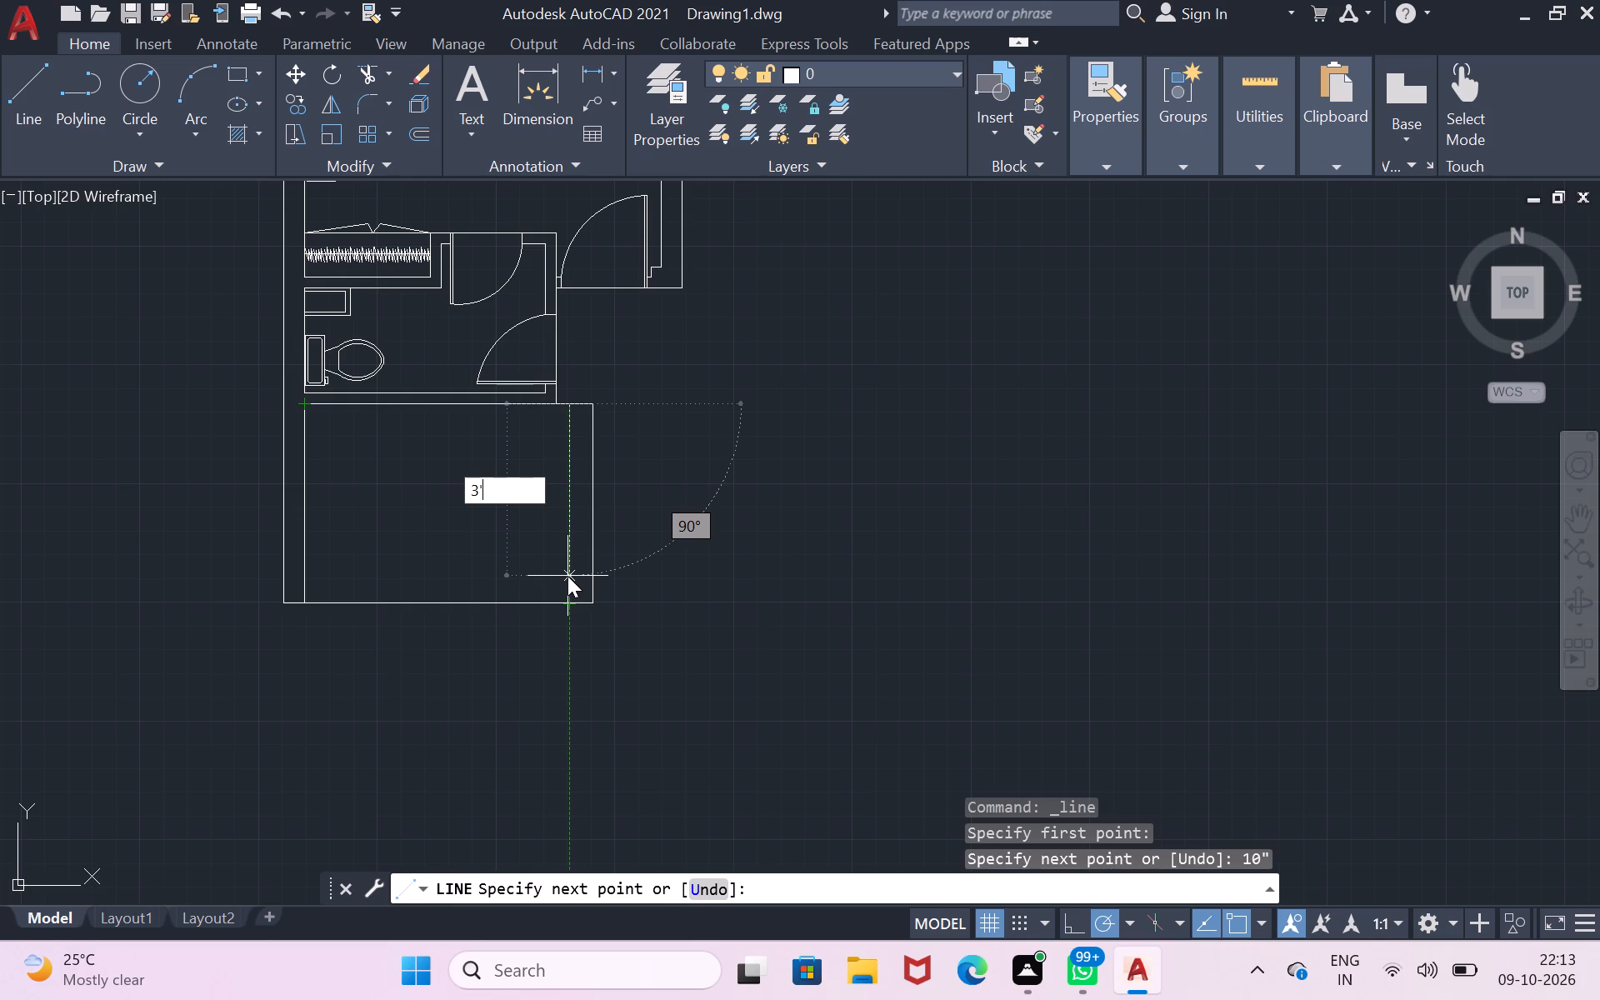
pyautogui.hotkey('shift', '%')
pyautogui.press('BackSpace')
pyautogui.press('5')
pyautogui.press("'")
pyautogui.press('BackSpace')
pyautogui.hotkey('shift', '"')
pyautogui.press('Return')
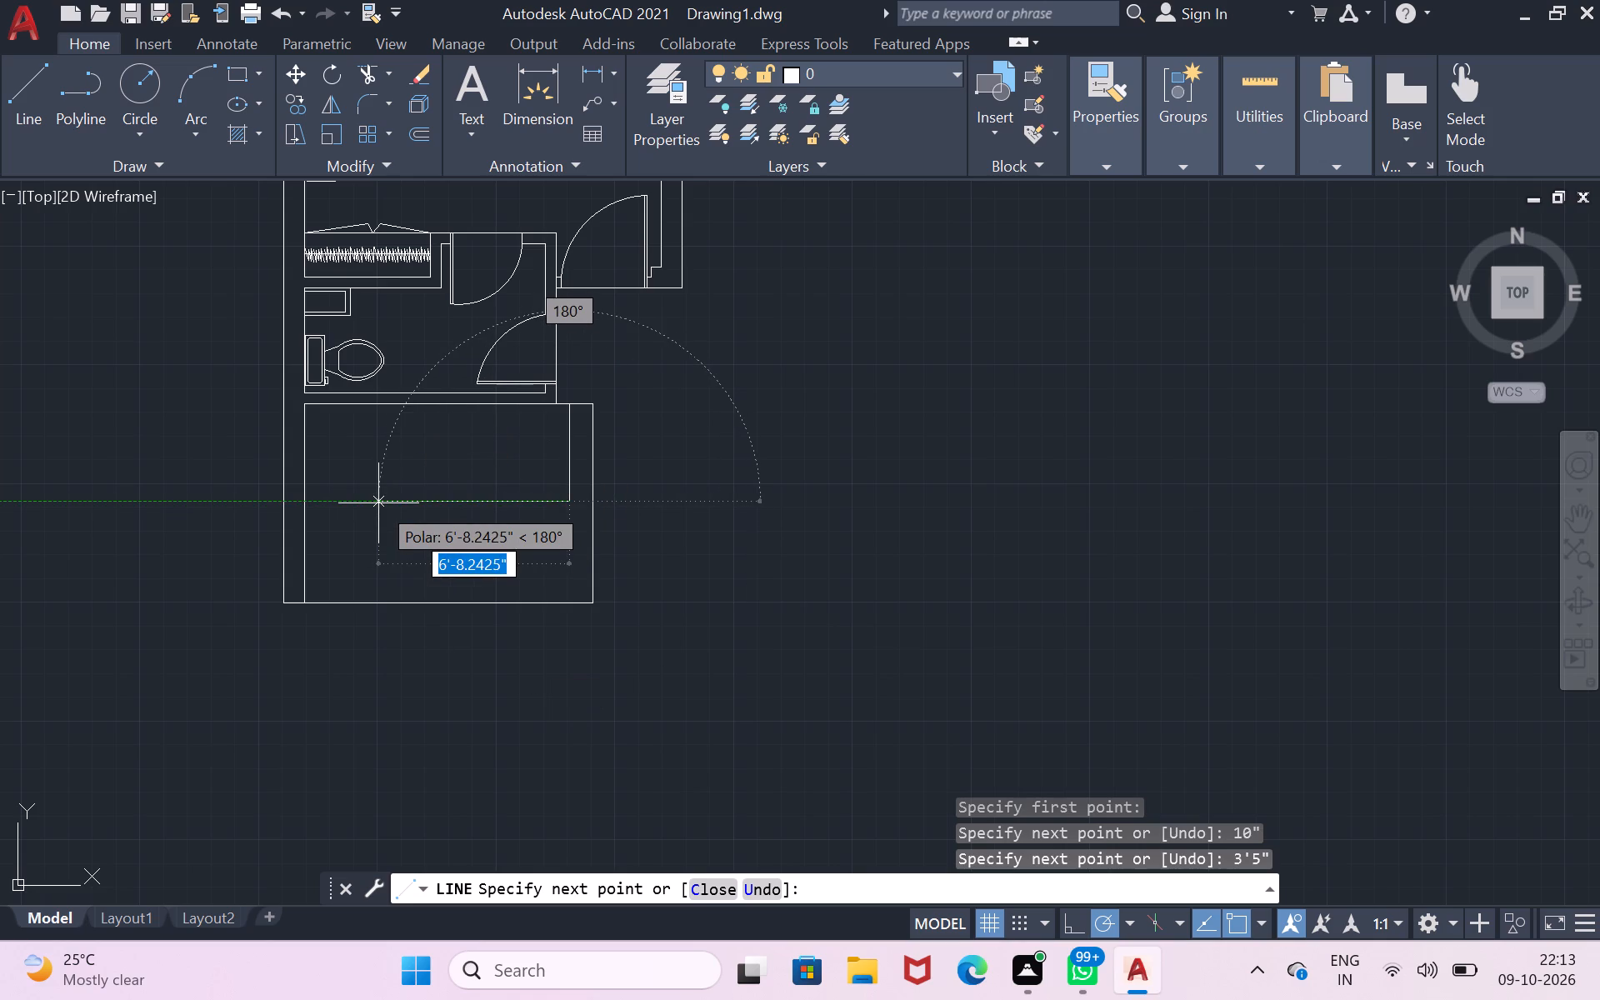
# Continue with a 2" thick partition about 6'8" long extending west, returning to the inner face and continuing south to the room's south line.
pyautogui.click(378, 503)
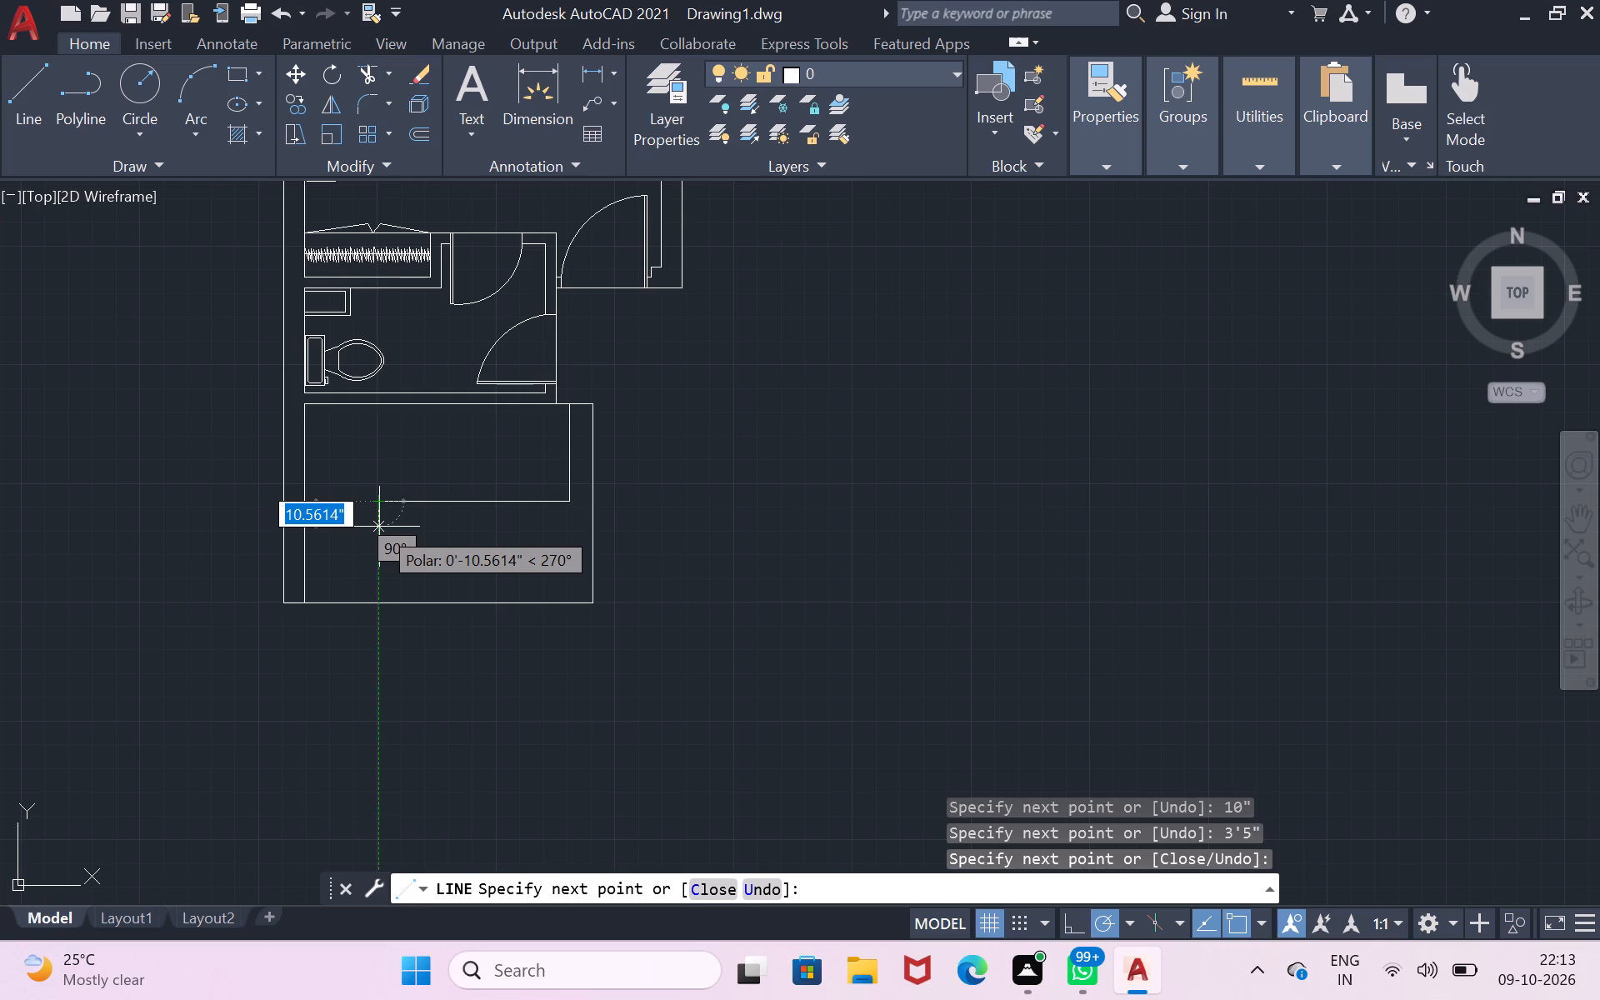
pyautogui.press('2')
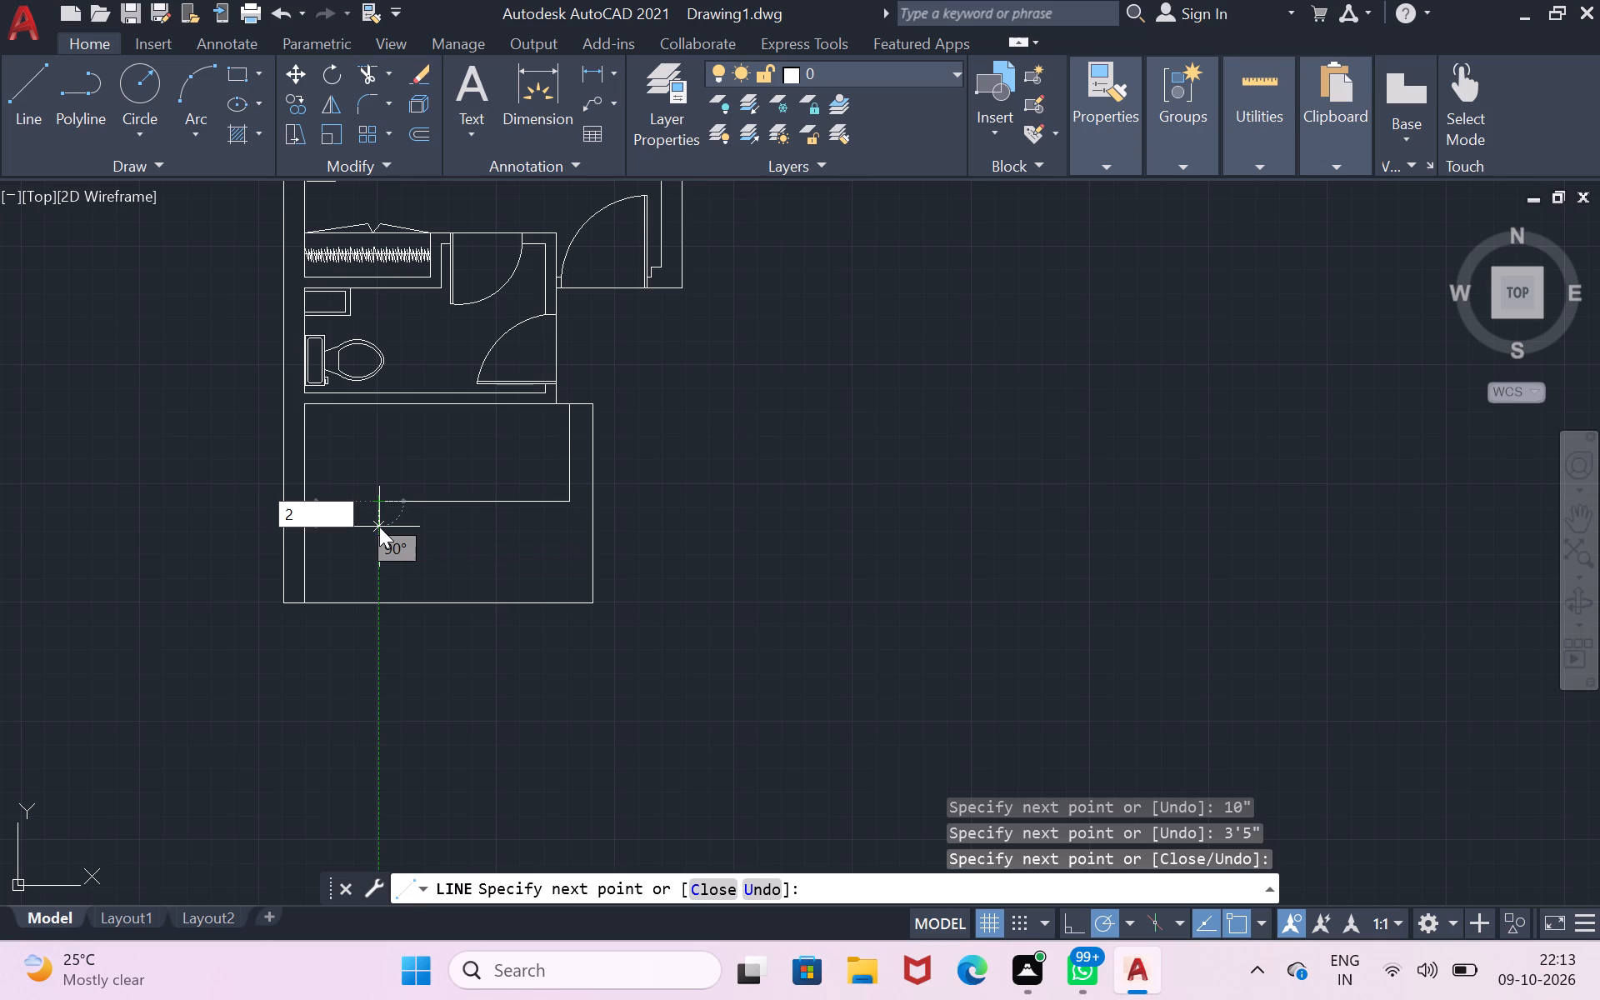
pyautogui.hotkey('shift', '"')
pyautogui.press('Return')
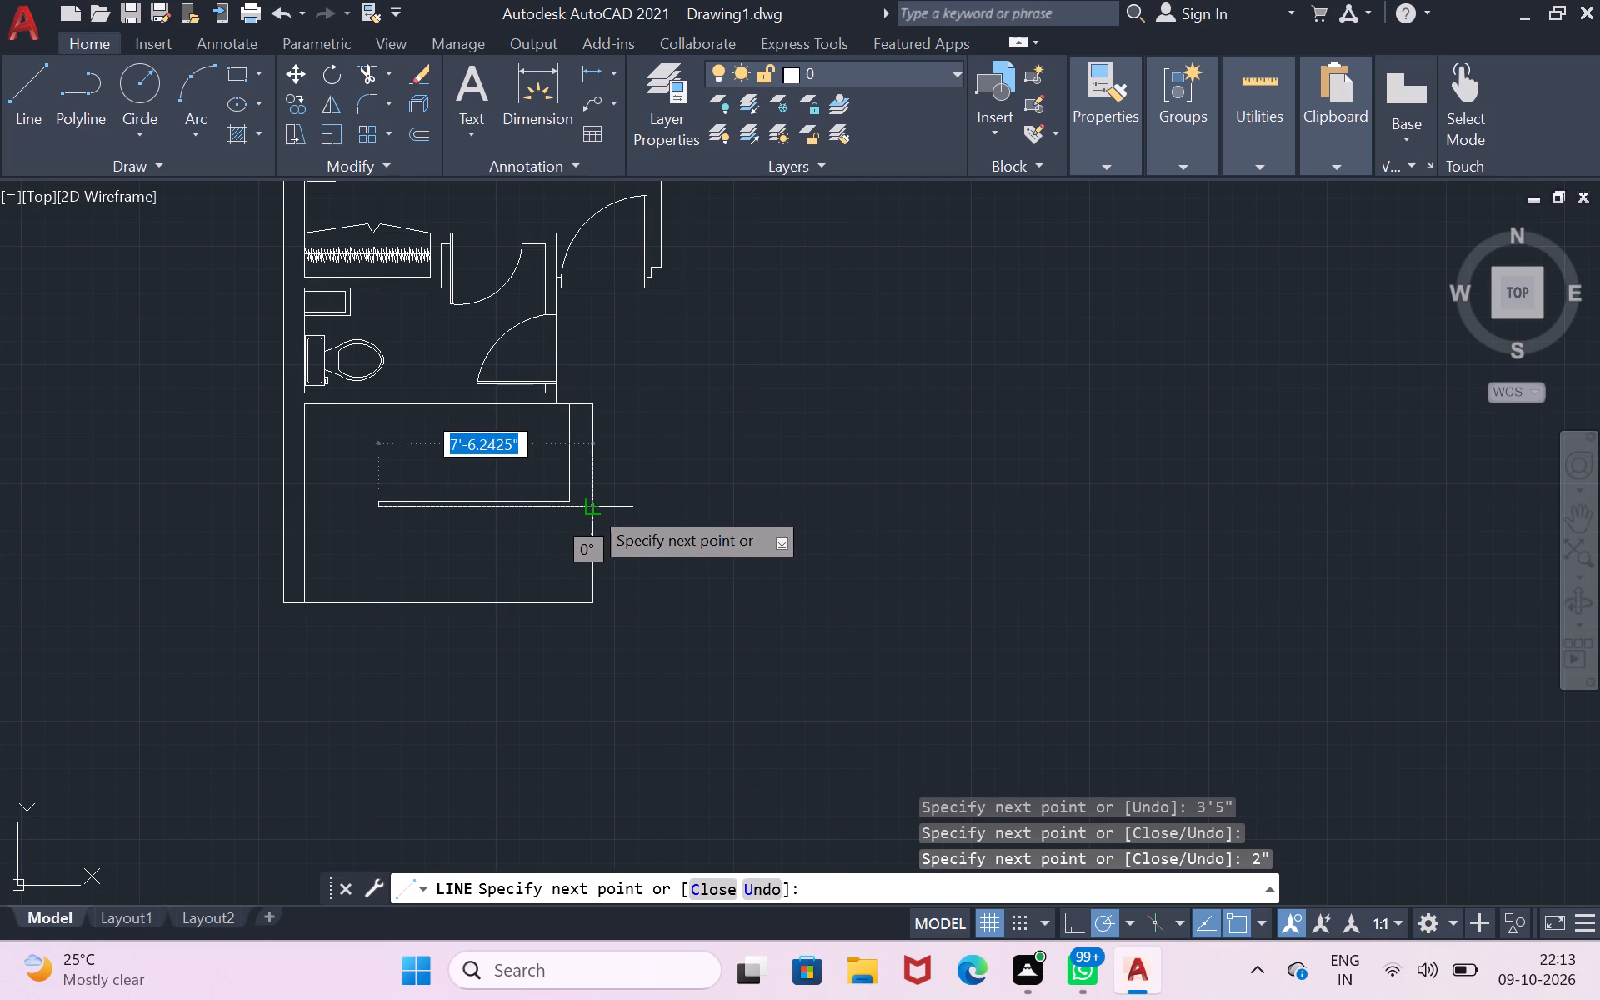
pyautogui.click(574, 505)
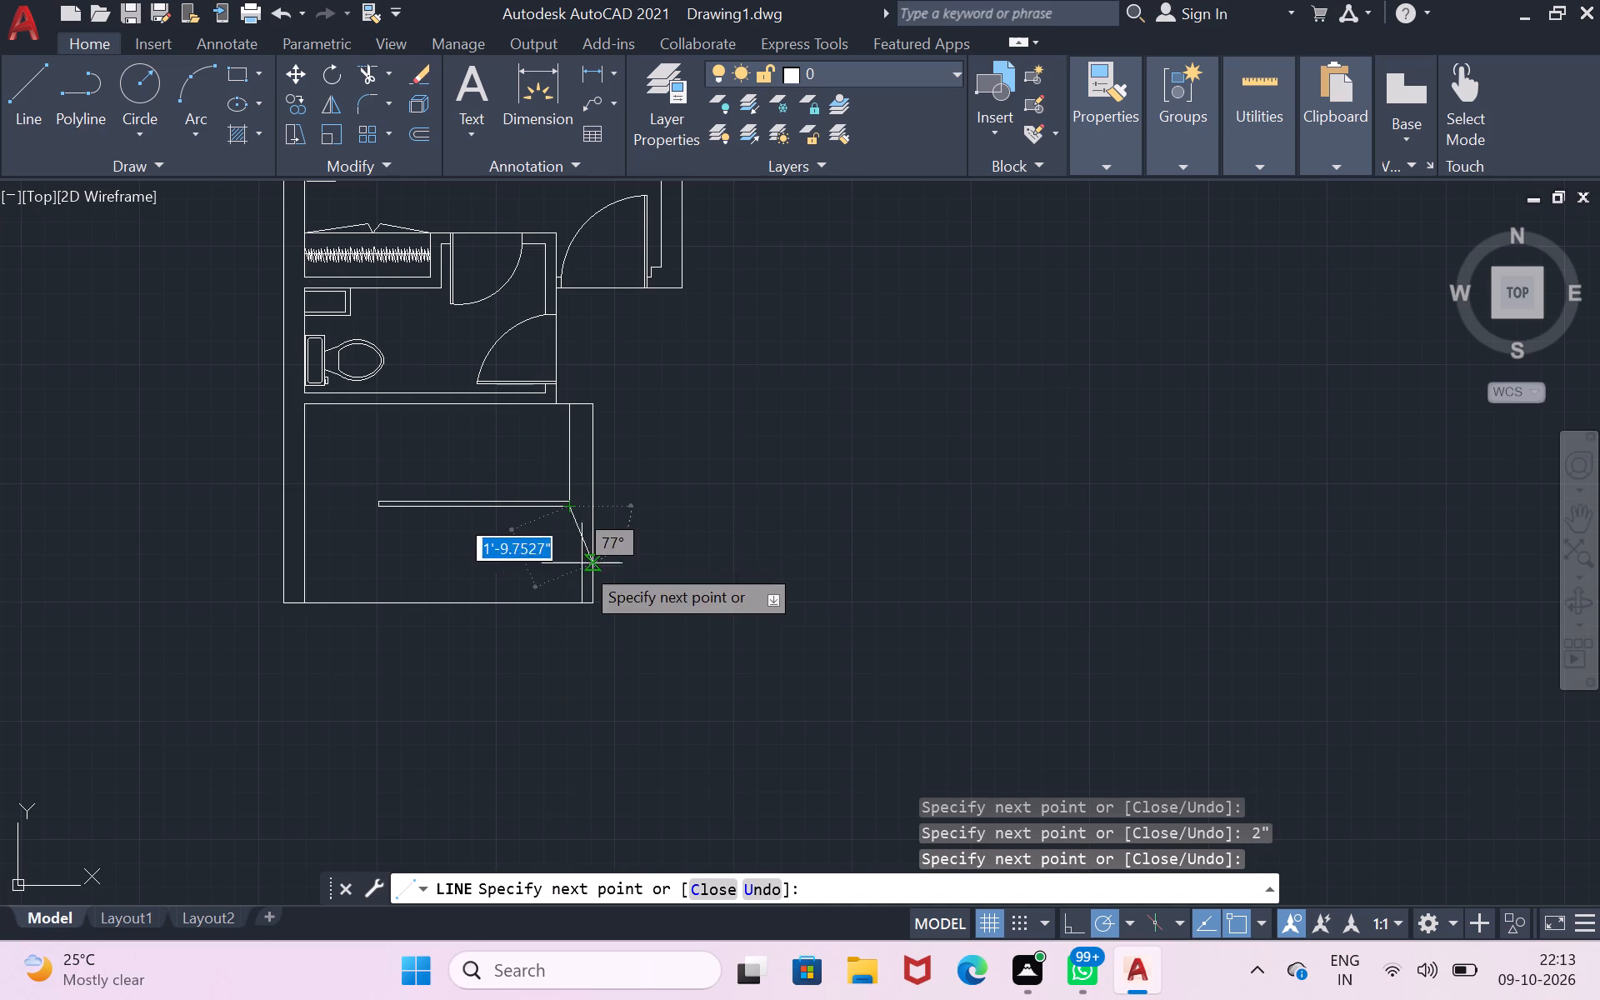
pyautogui.click(575, 606)
pyautogui.press('Return')
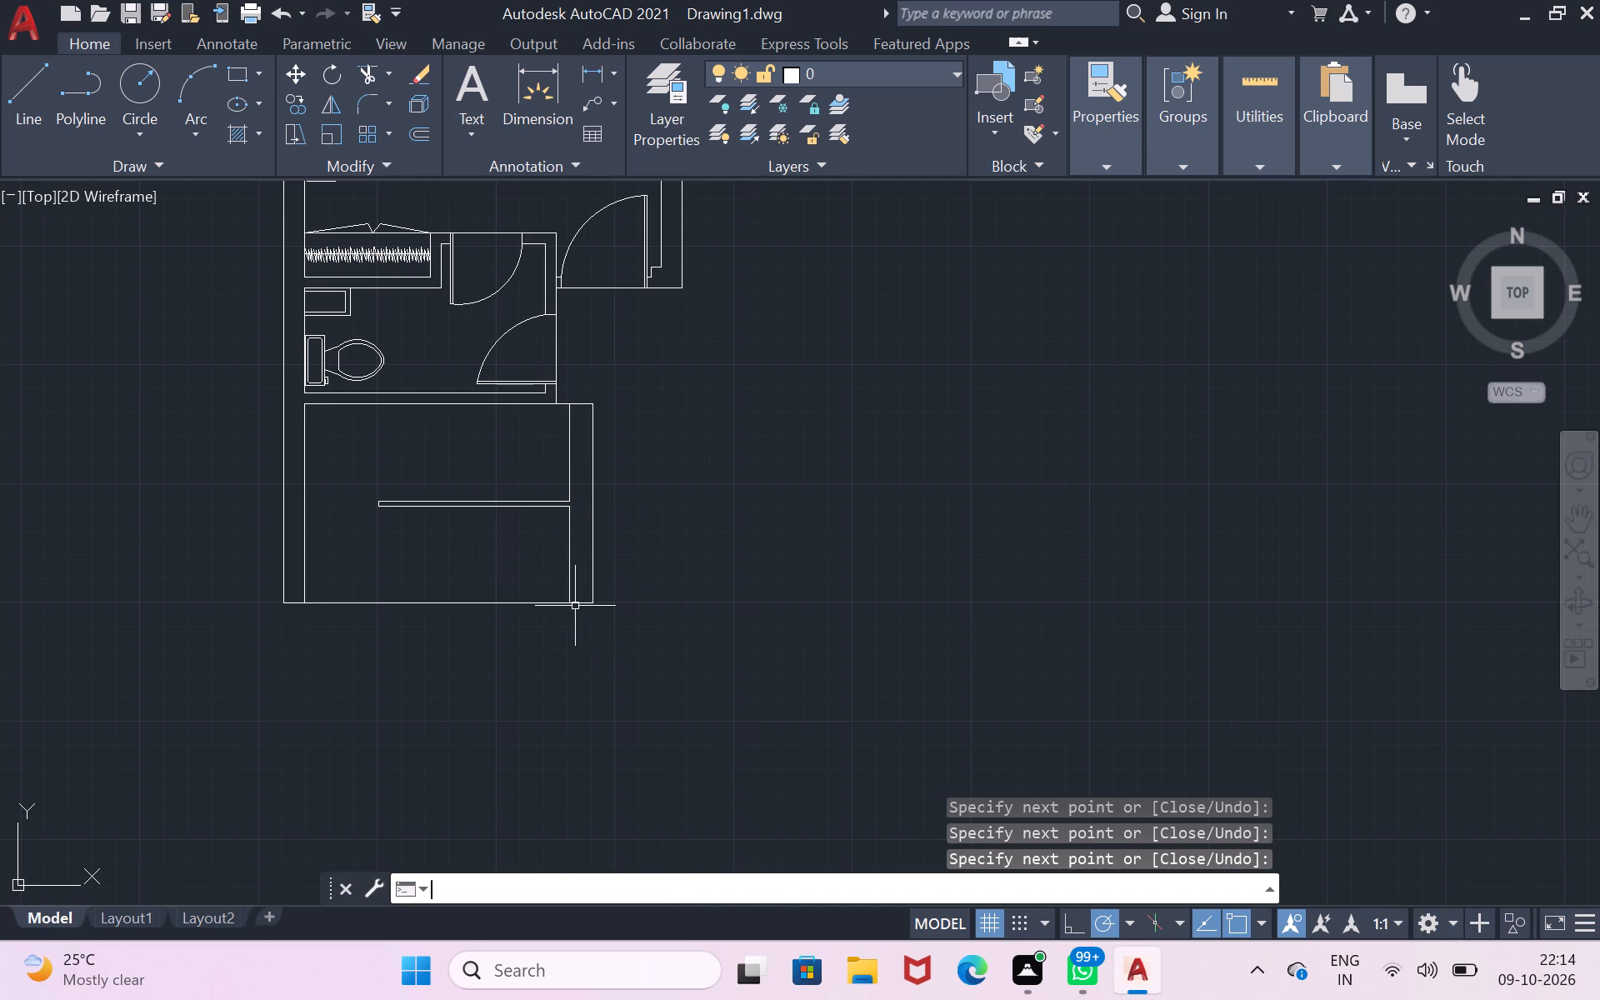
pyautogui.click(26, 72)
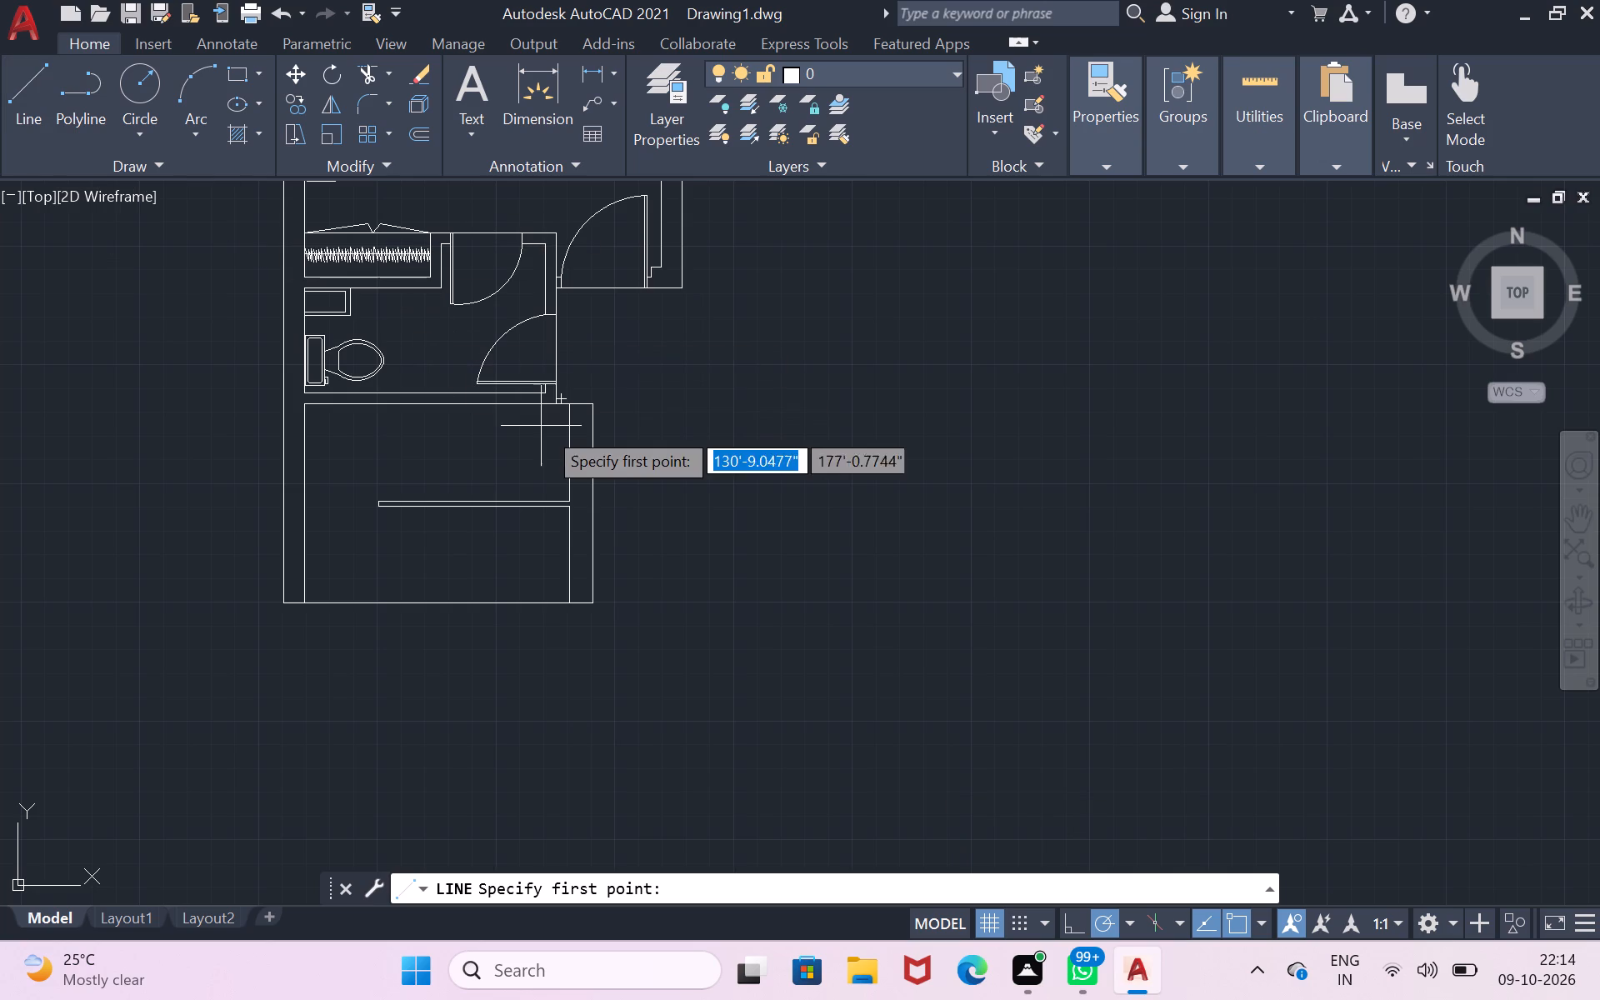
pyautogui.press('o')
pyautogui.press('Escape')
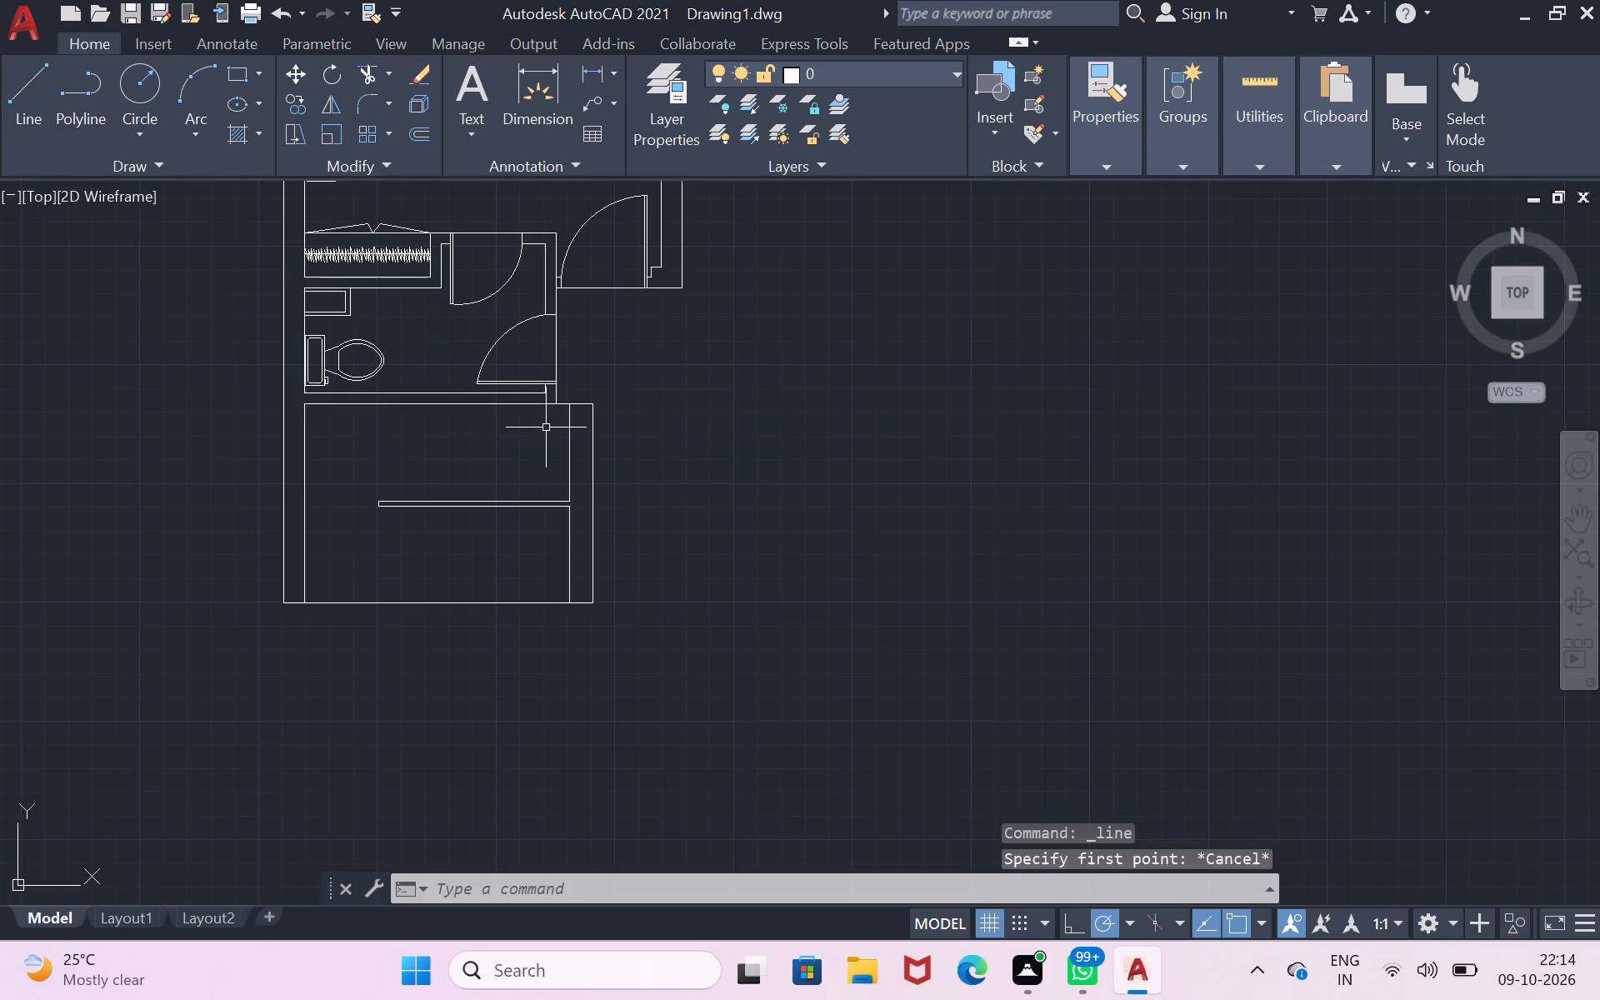
# Offset the southern room's east inner face segment north of the partition 10" to the west.
pyautogui.press('o')
pyautogui.press('Return')
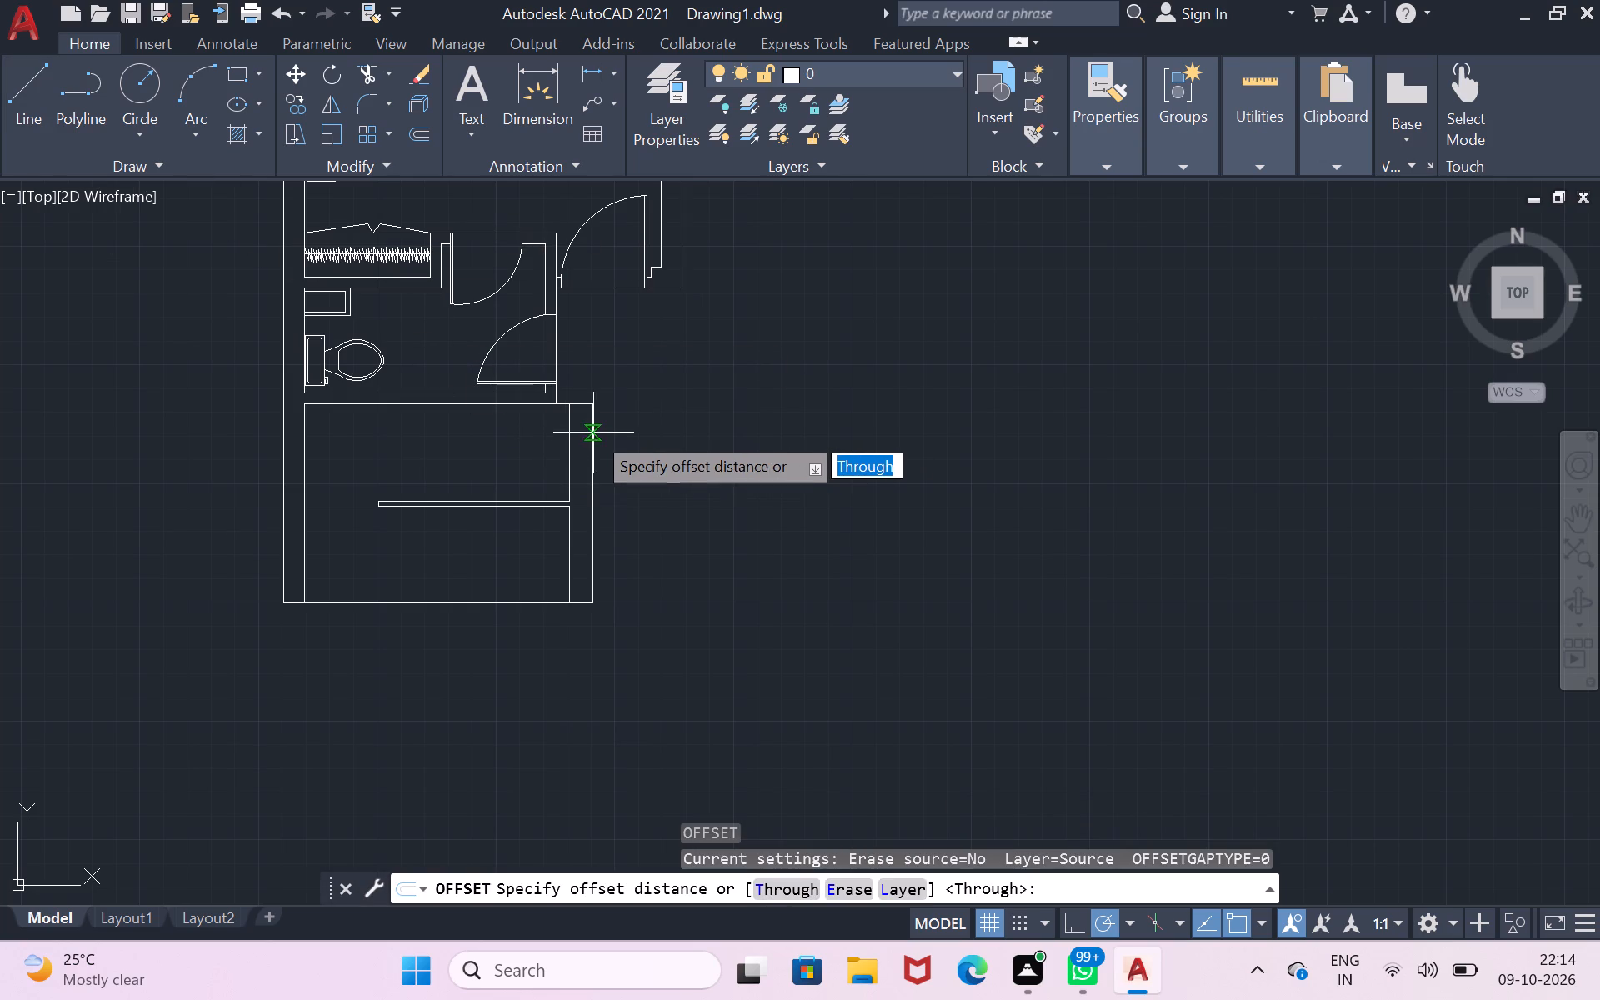
pyautogui.click(571, 444)
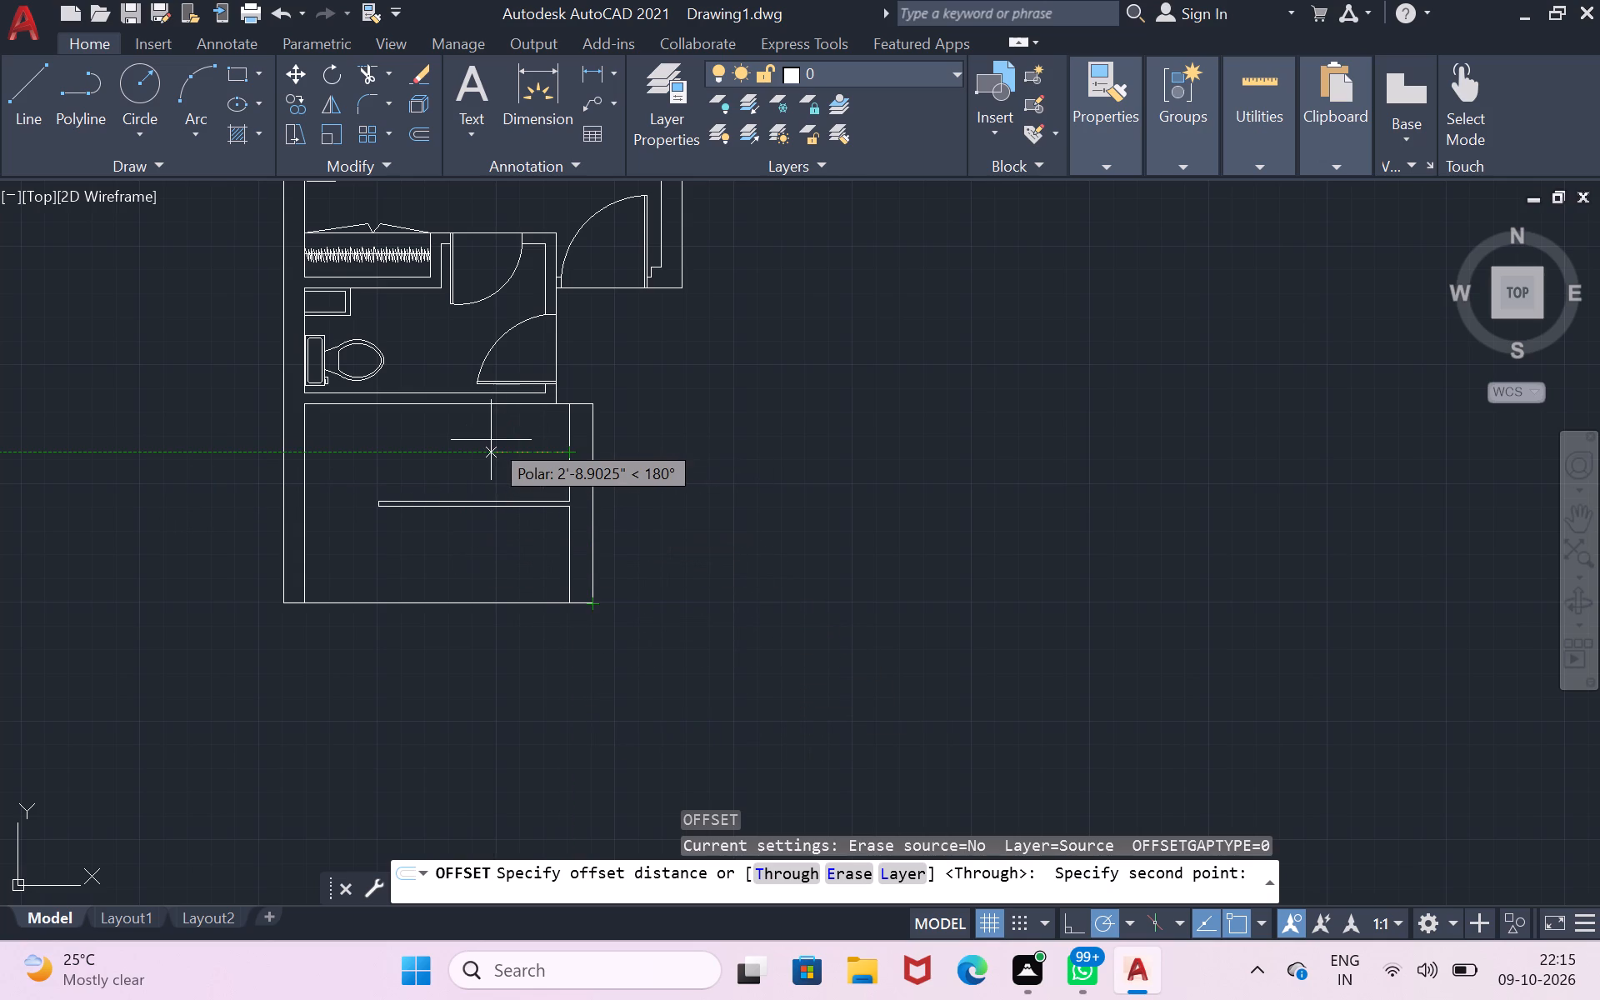
pyautogui.write('1o')
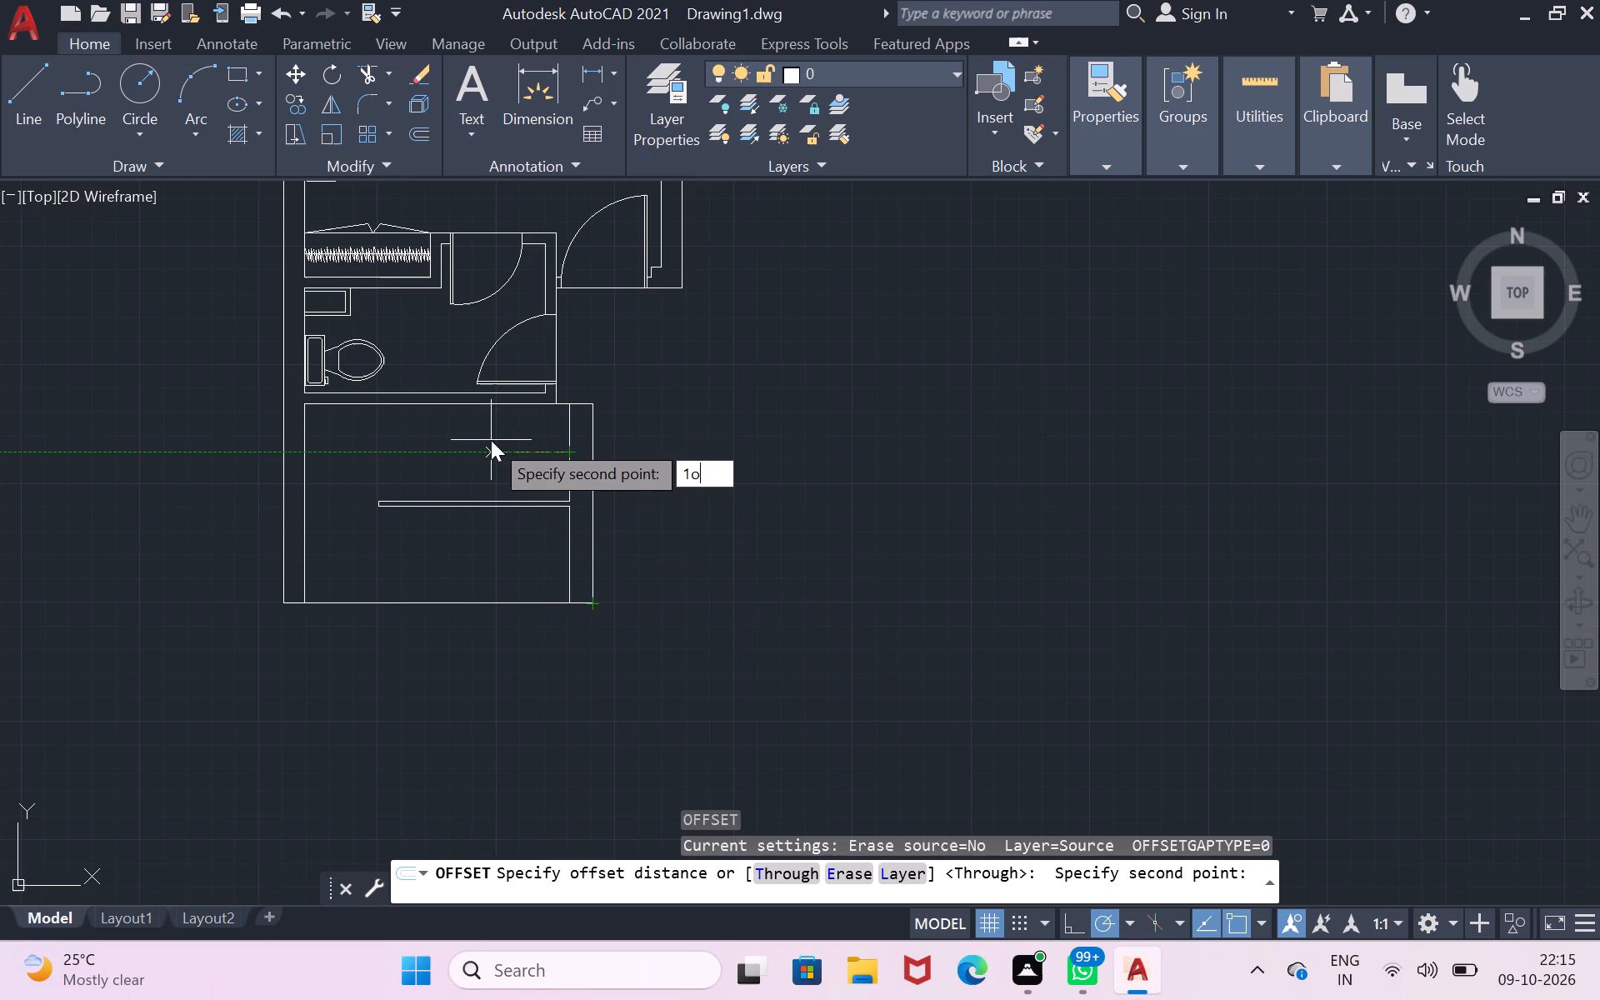
pyautogui.hotkey('shift', '"')
pyautogui.press('Return')
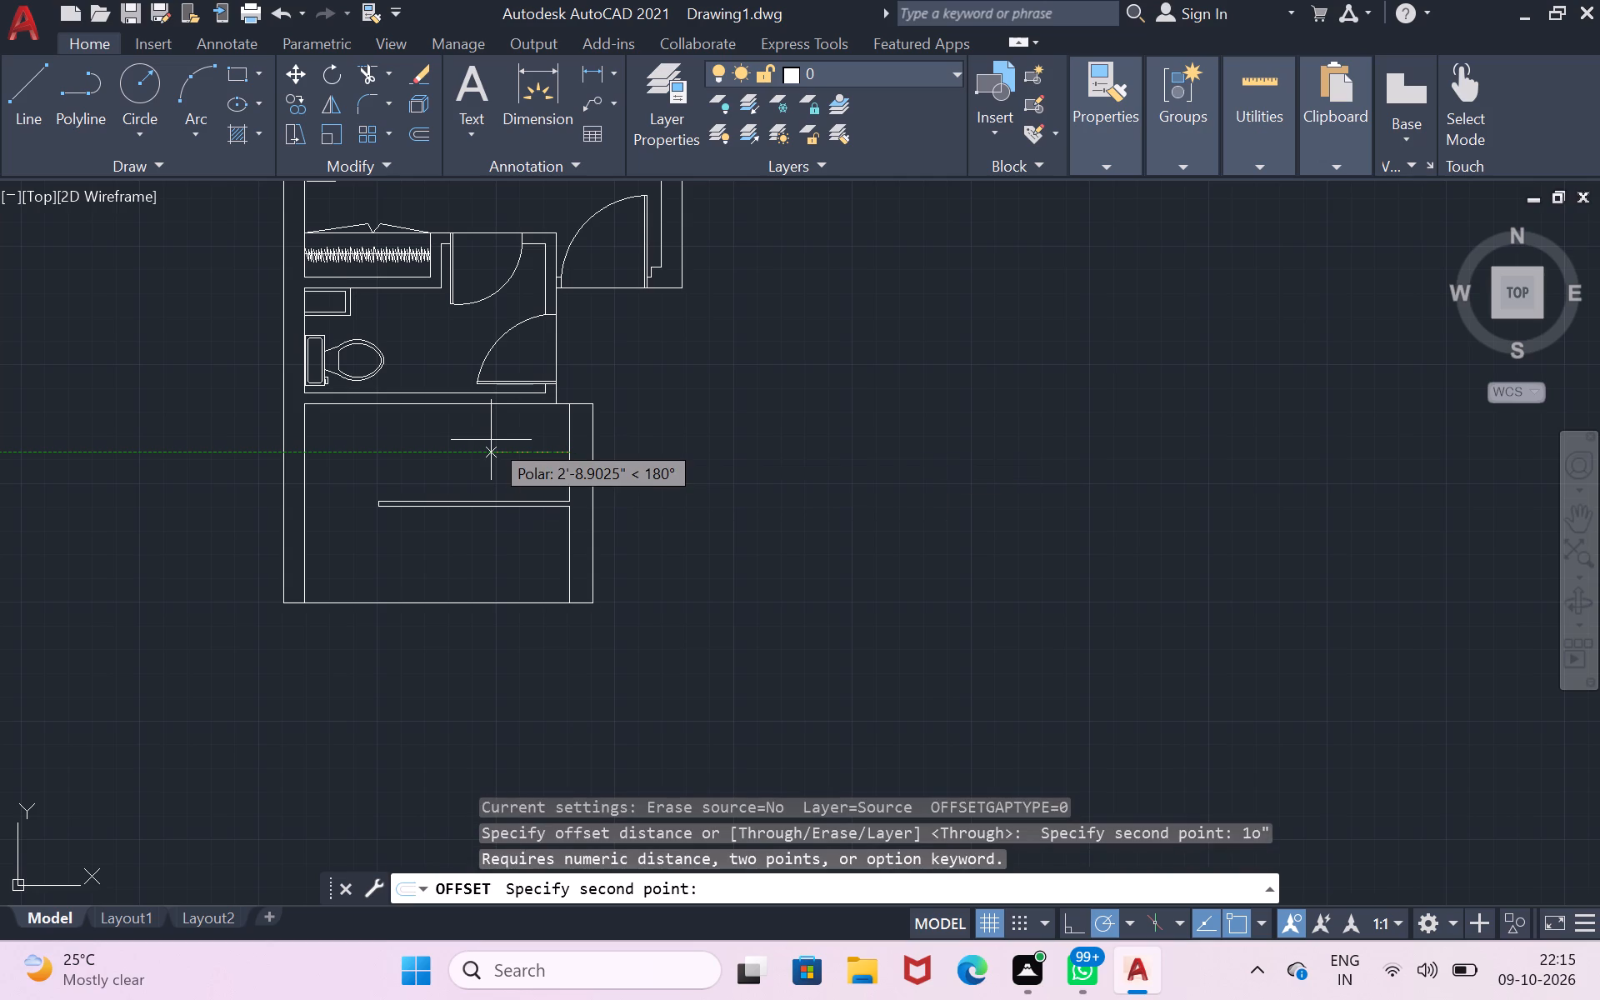
pyautogui.moveTo(576, 435); pyautogui.dragTo(562, 435)
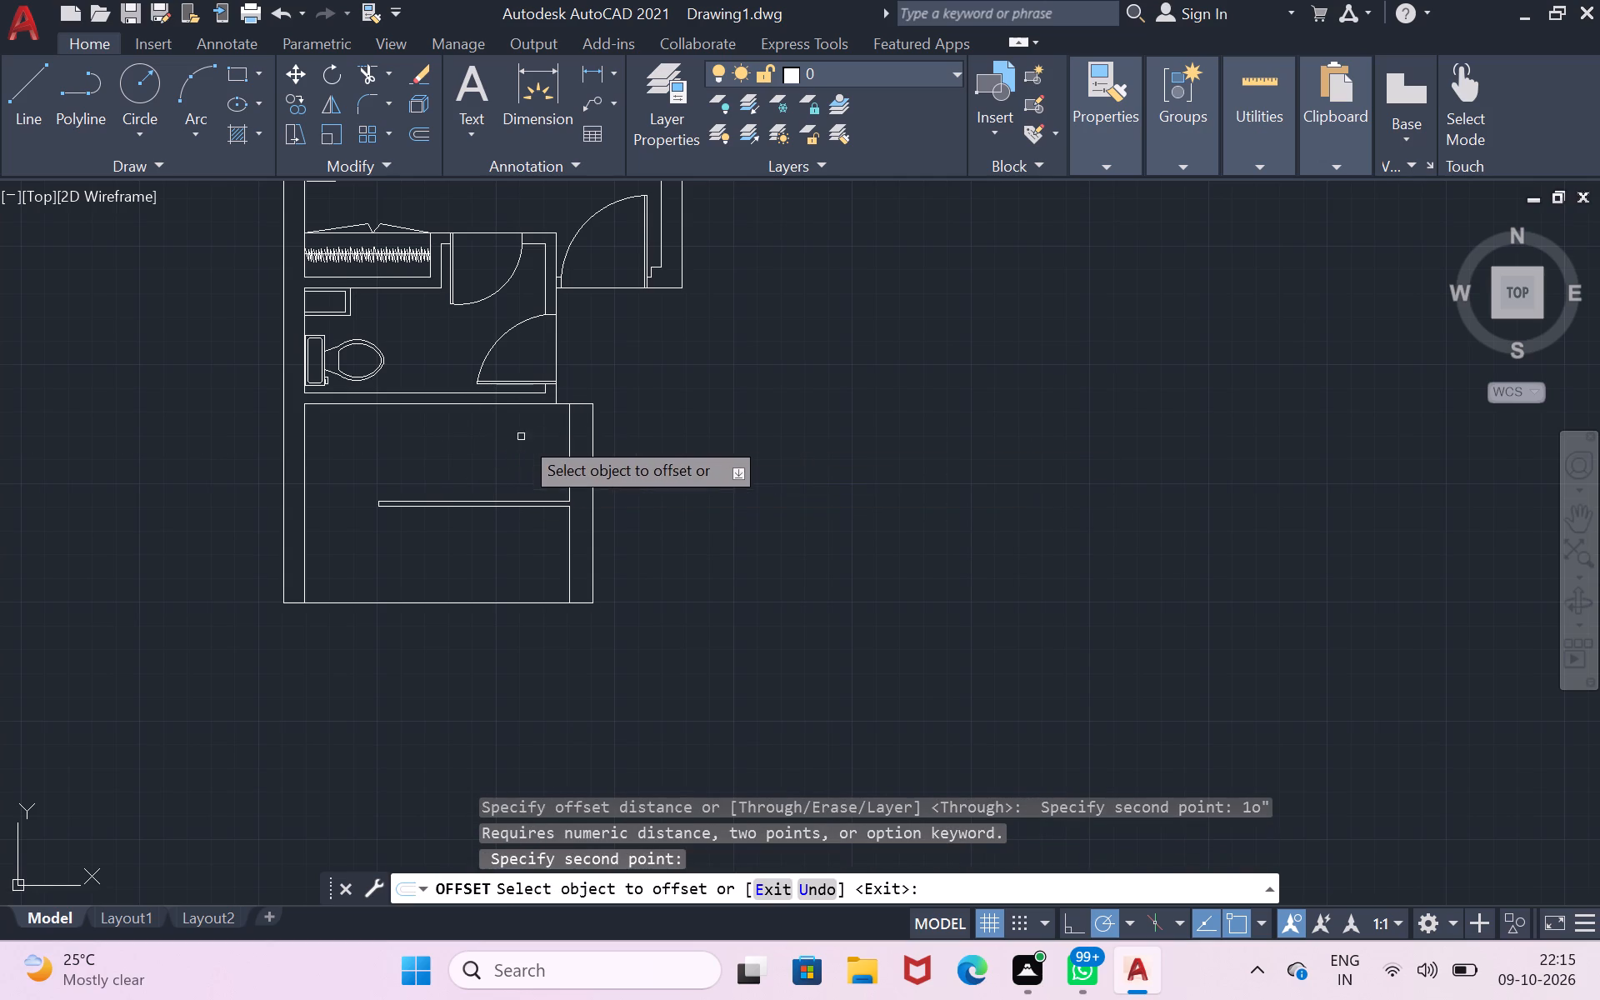
pyautogui.click(567, 432)
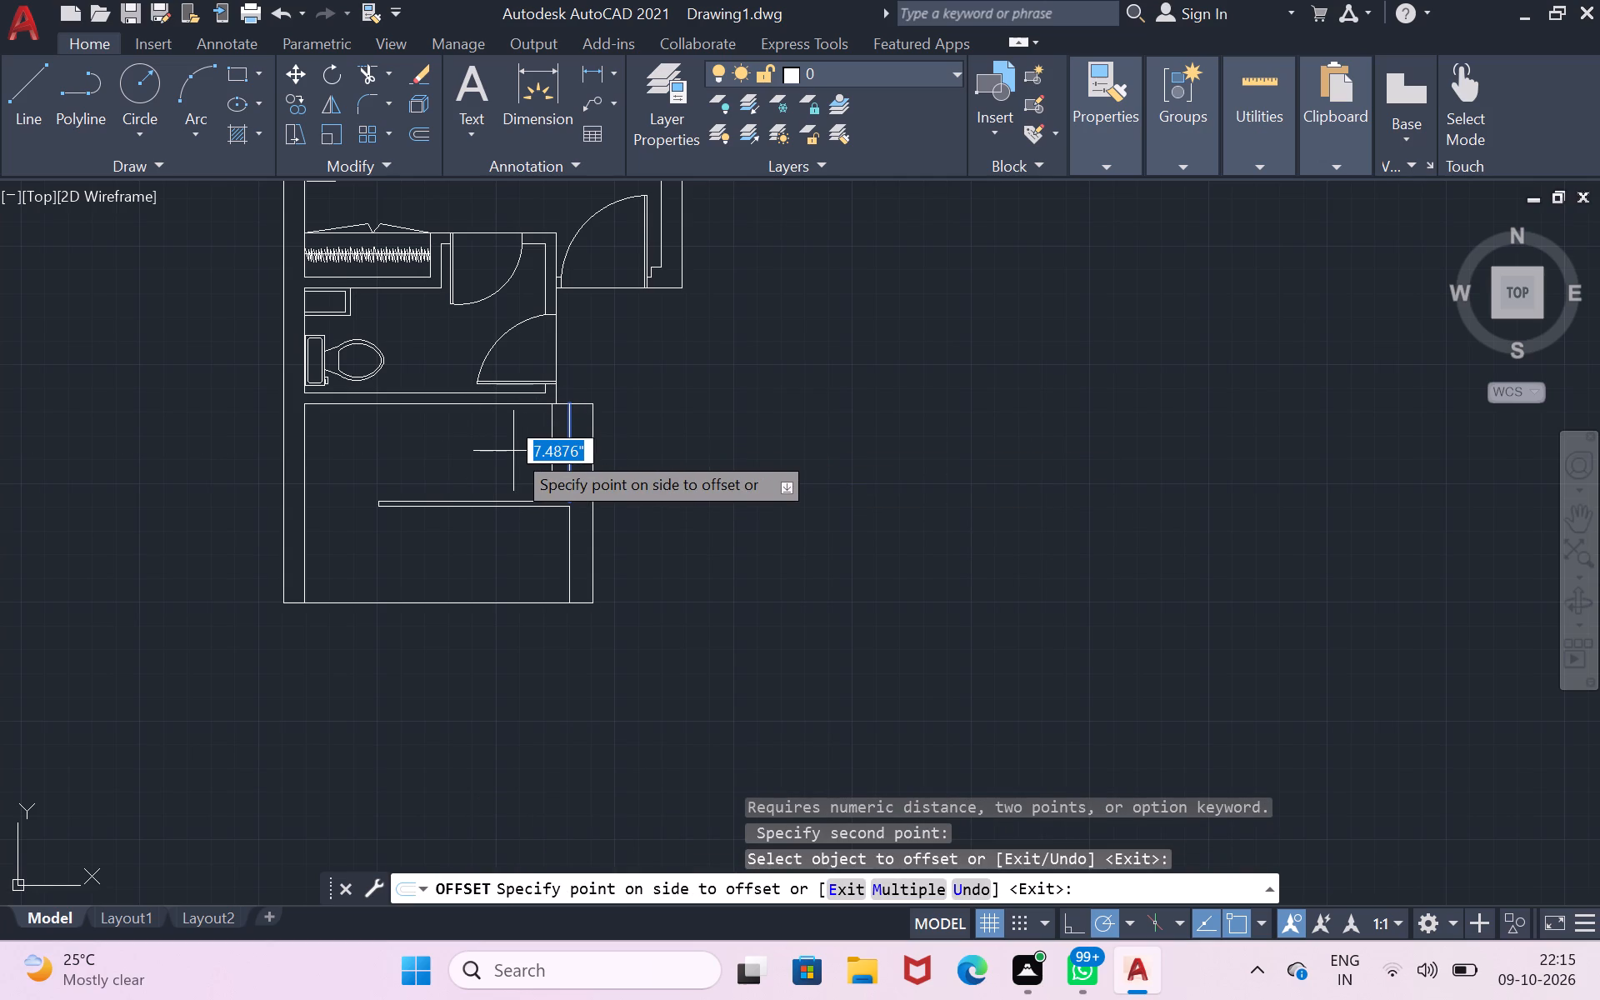
pyautogui.write('10')
pyautogui.hotkey('shift', '"')
pyautogui.press('Return')
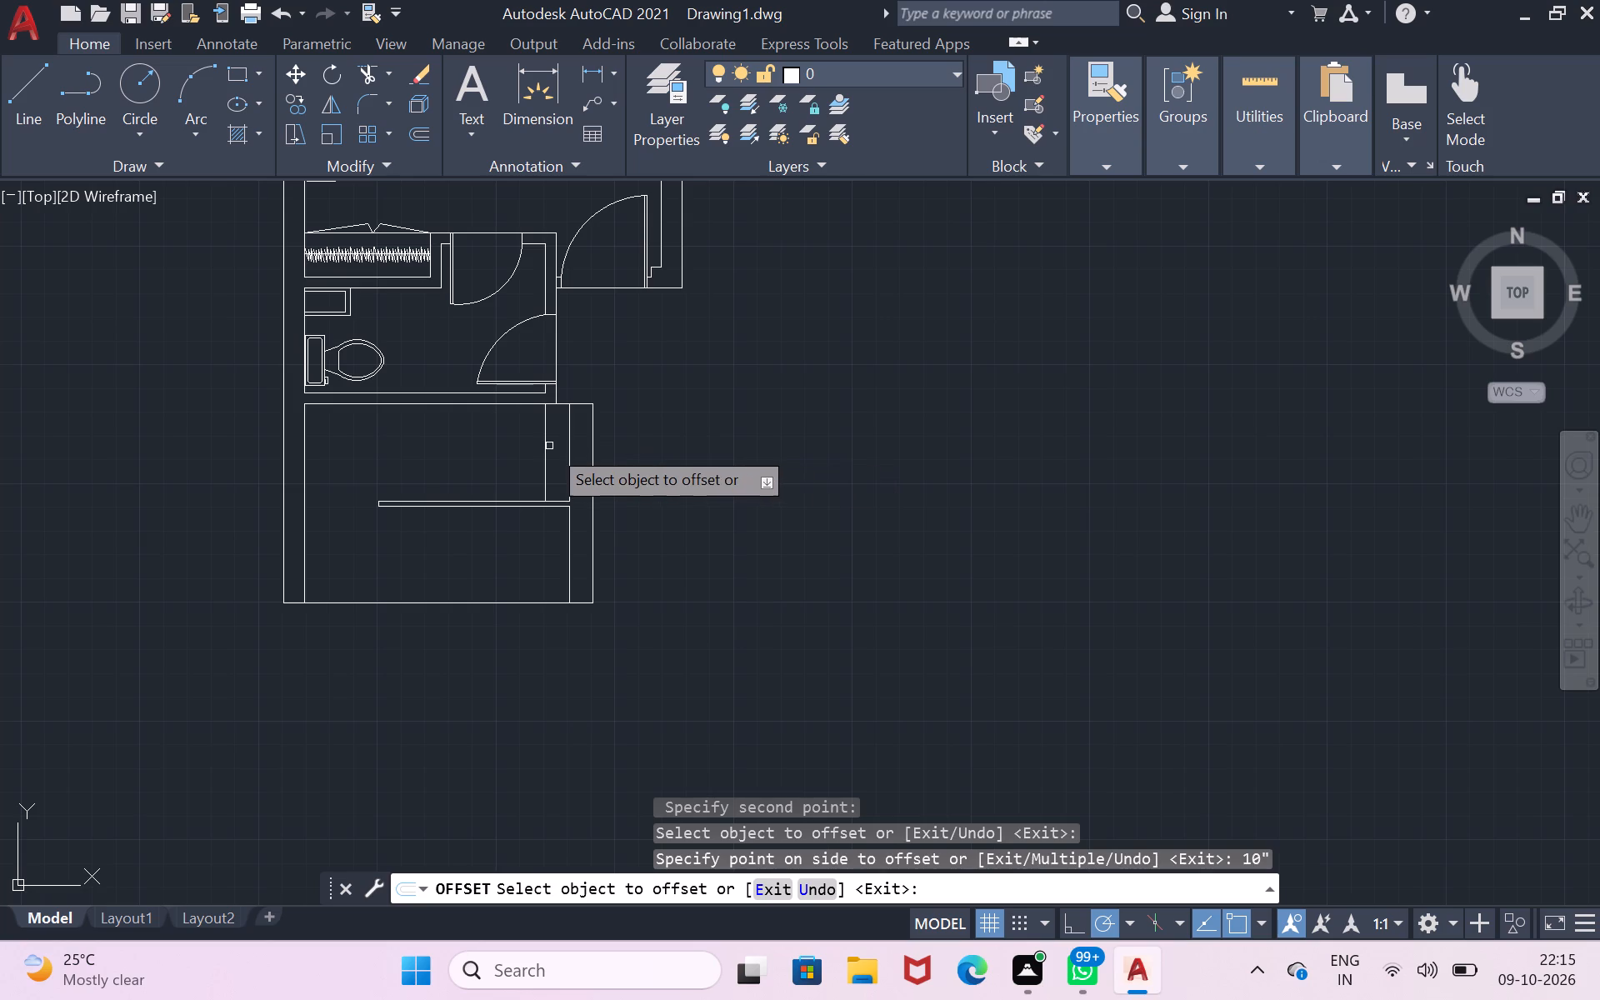
# Offset seven more parallel lines successively westward at about 7.5" spacing, starting from the 10" offset line north of the partition.
pyautogui.click(547, 451)
pyautogui.click(524, 458)
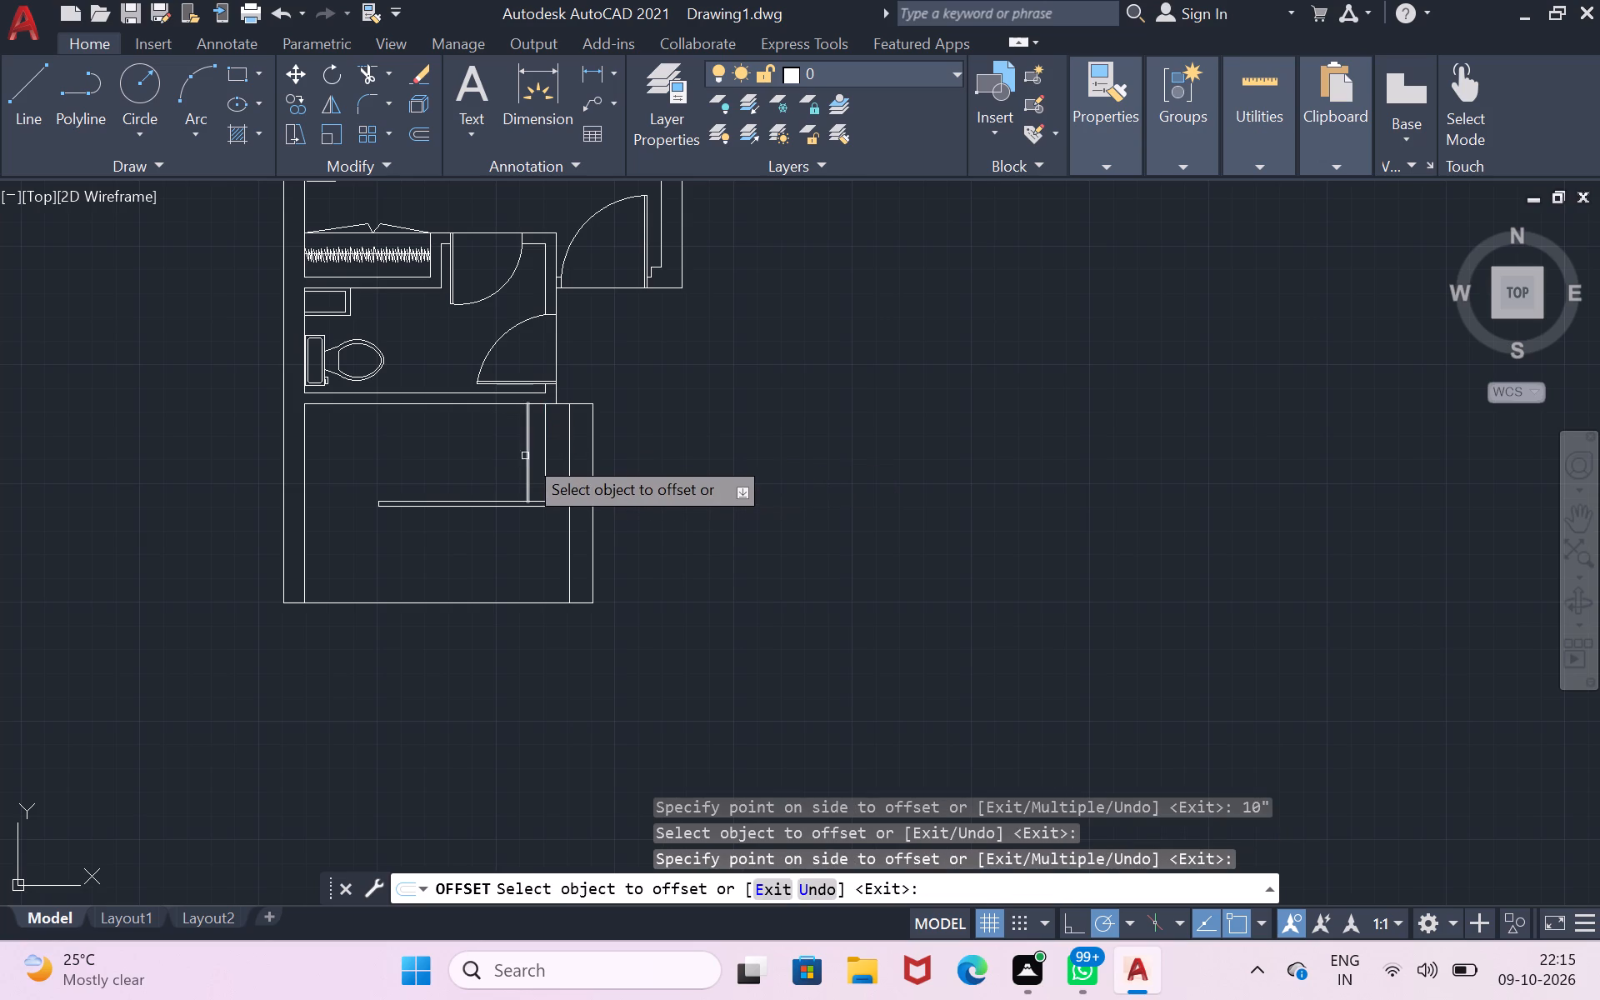
pyautogui.click(527, 452)
pyautogui.click(499, 452)
pyautogui.click(507, 450)
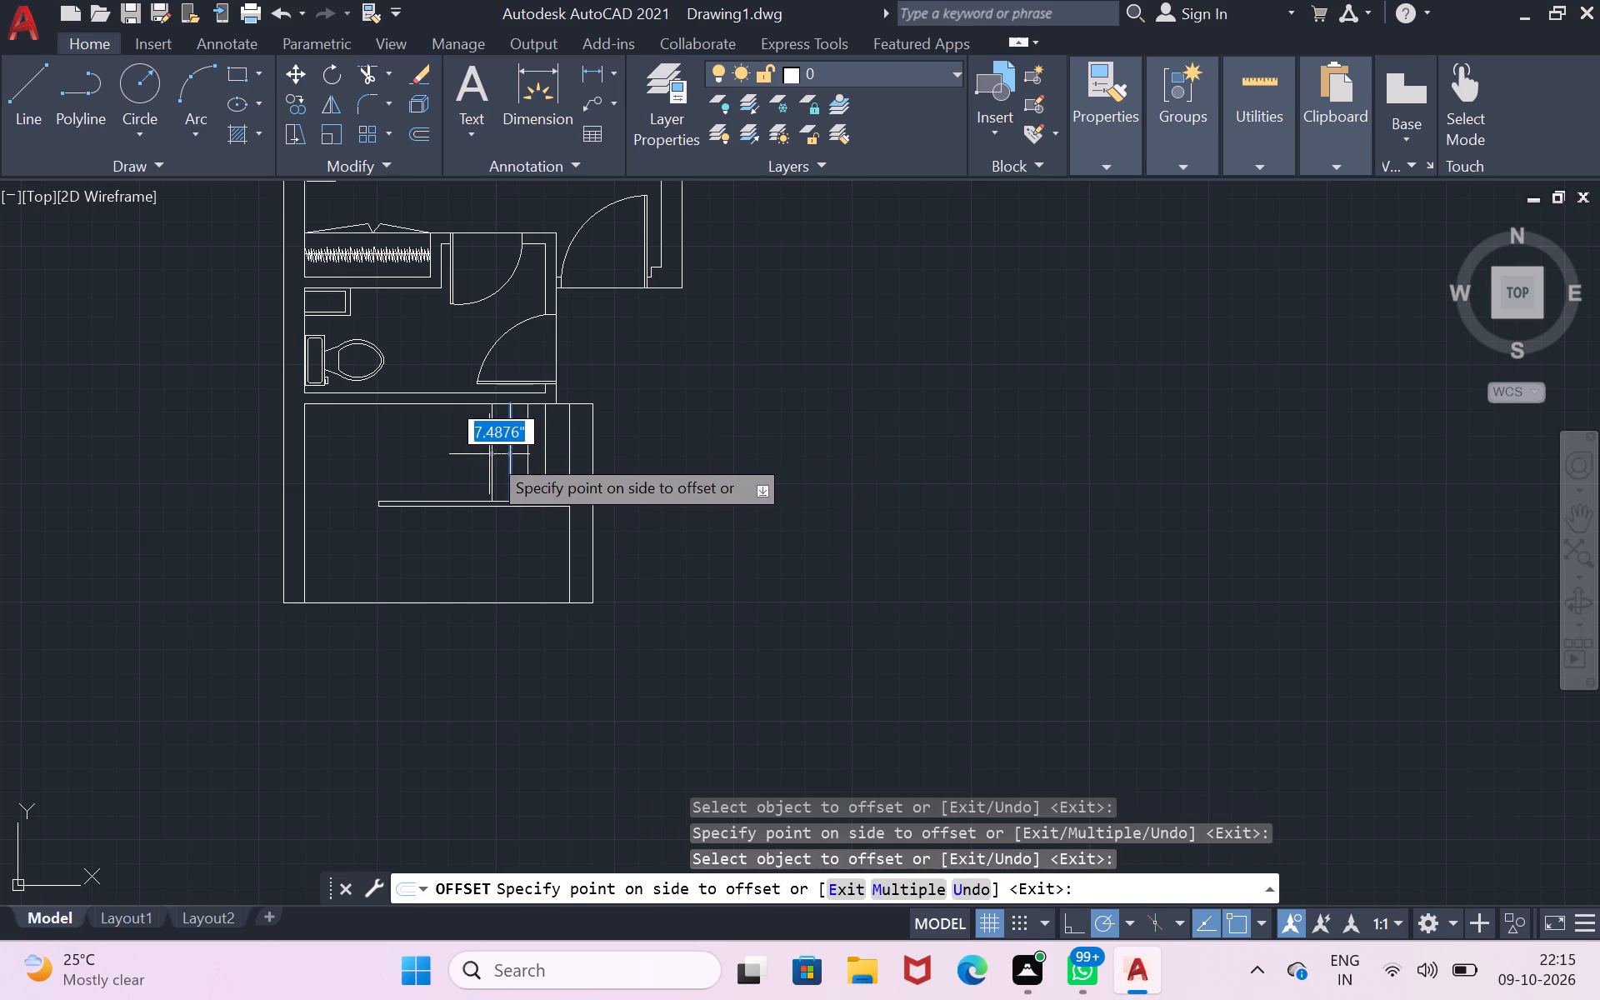
pyautogui.doubleClick(487, 454)
pyautogui.click(492, 455)
pyautogui.click(479, 455)
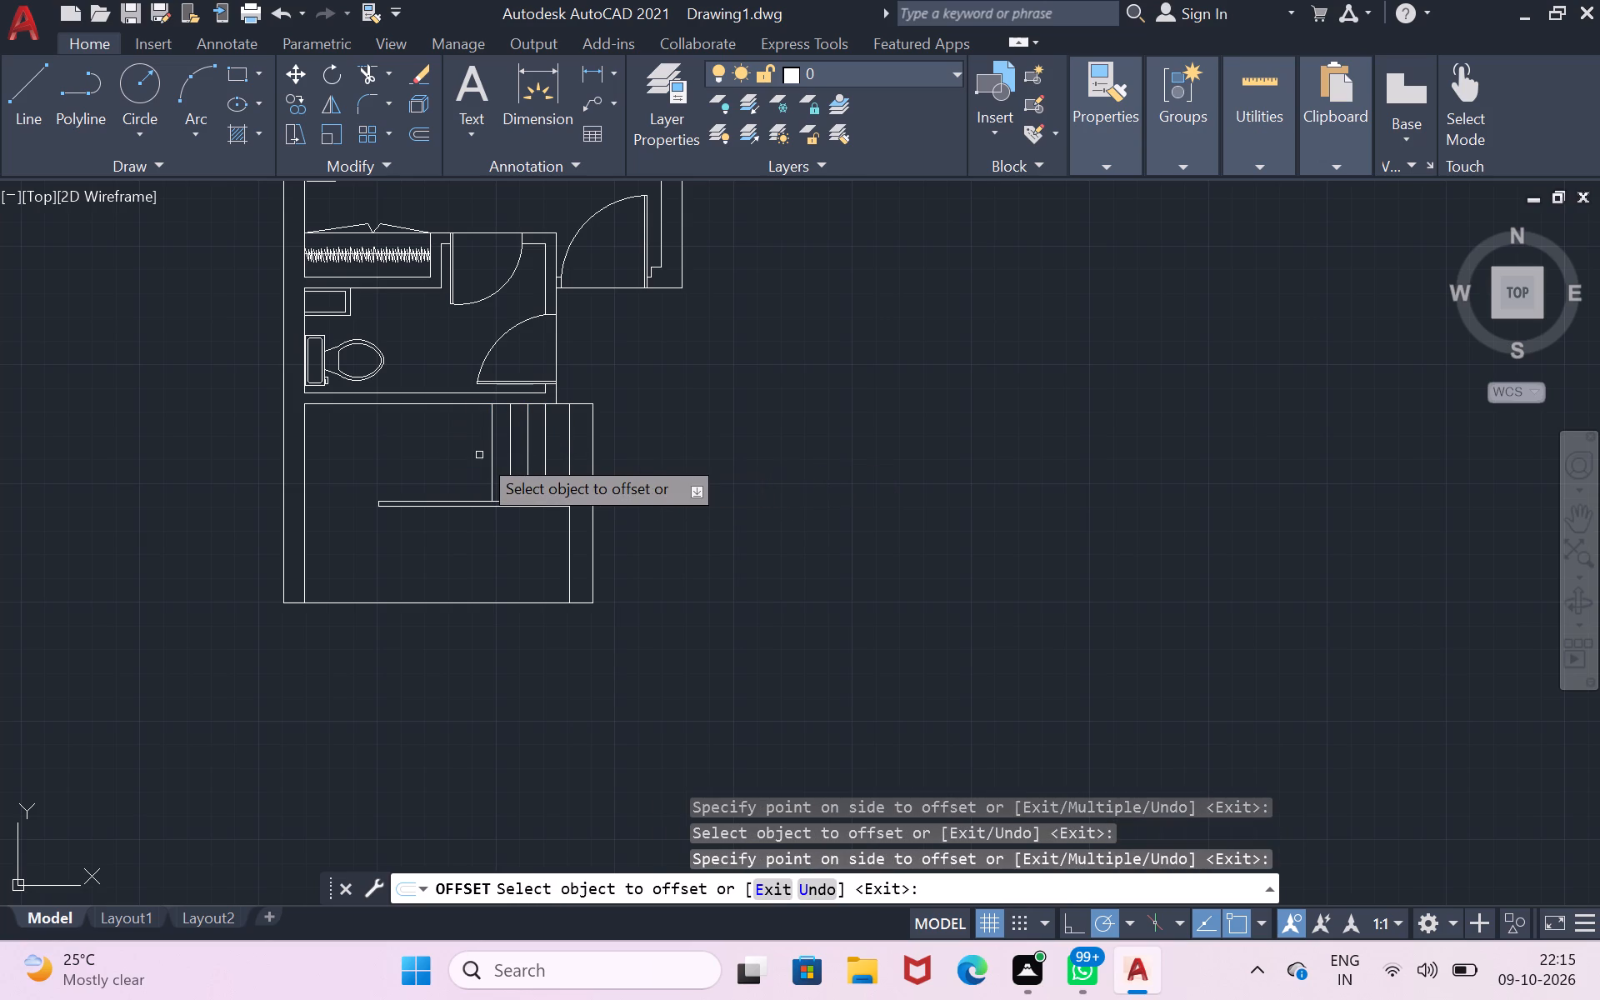
pyautogui.click(493, 445)
pyautogui.click(472, 452)
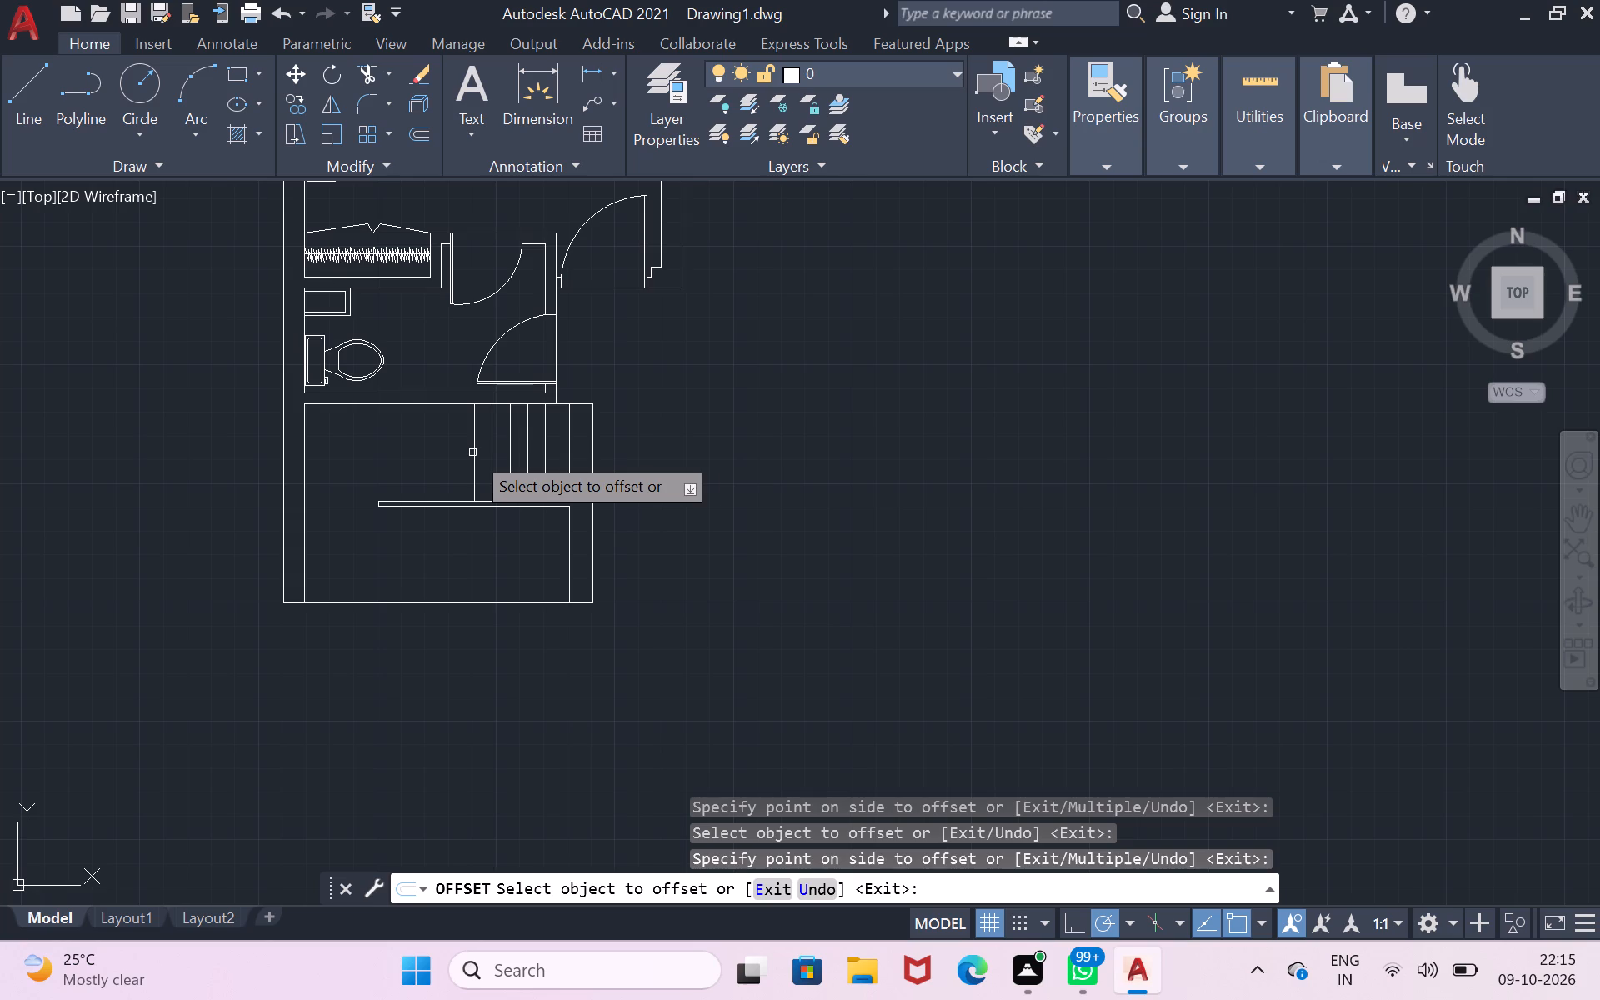
pyautogui.click(474, 447)
pyautogui.click(439, 452)
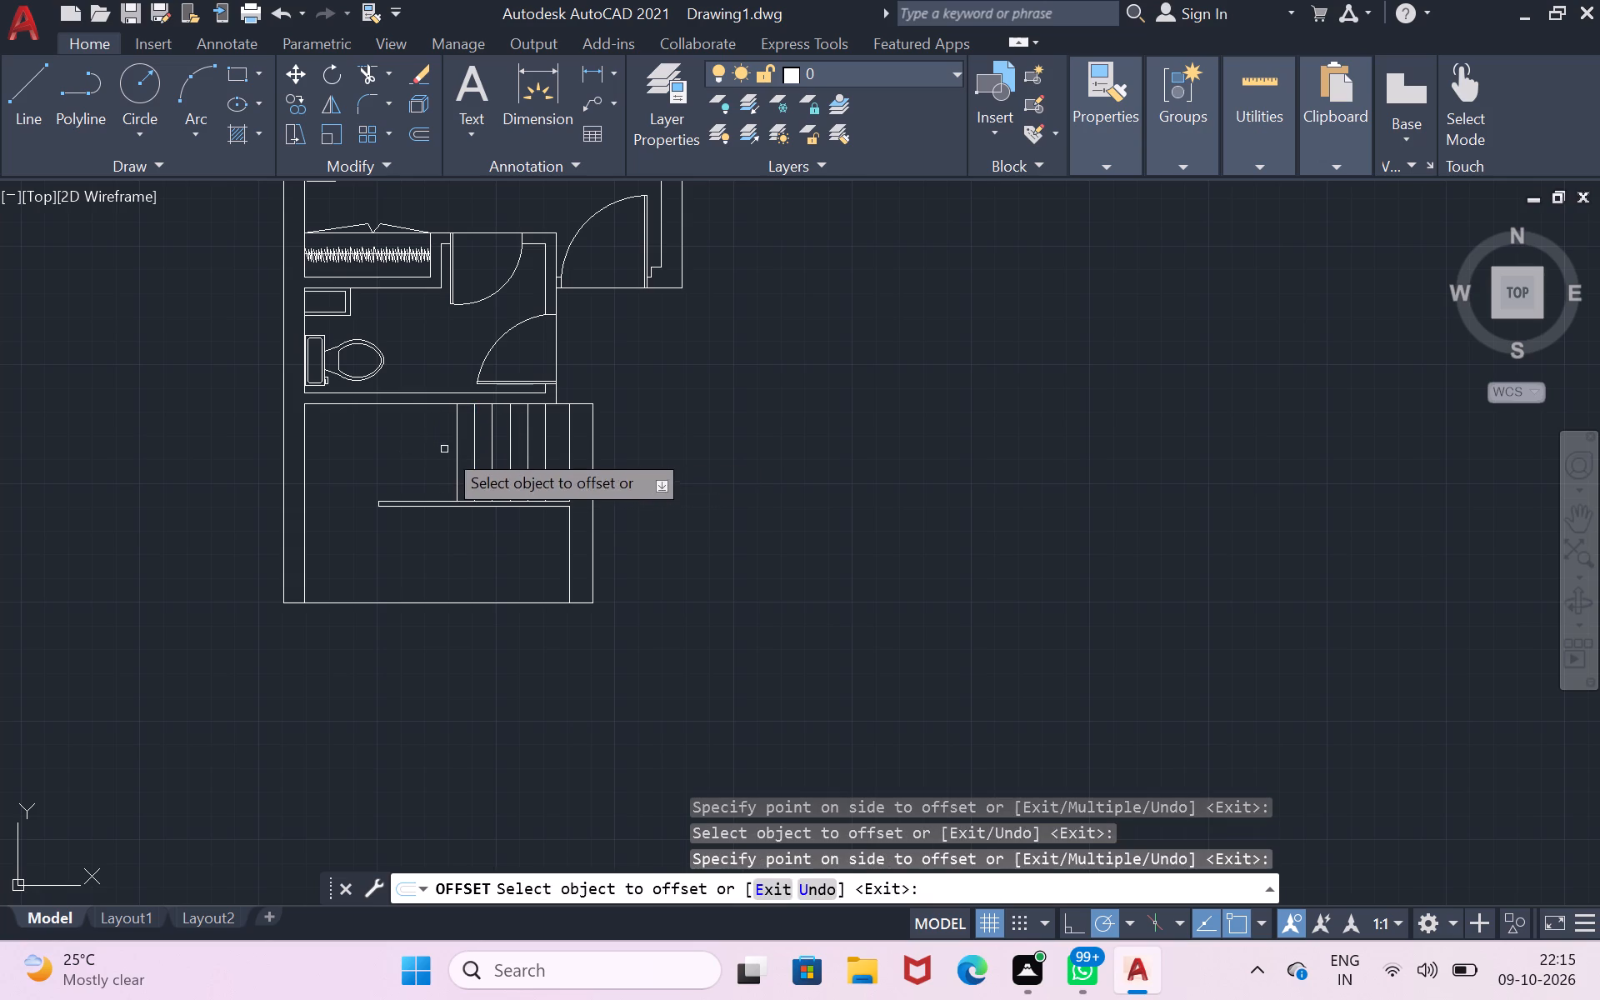
pyautogui.click(457, 442)
pyautogui.click(423, 448)
pyautogui.click(437, 443)
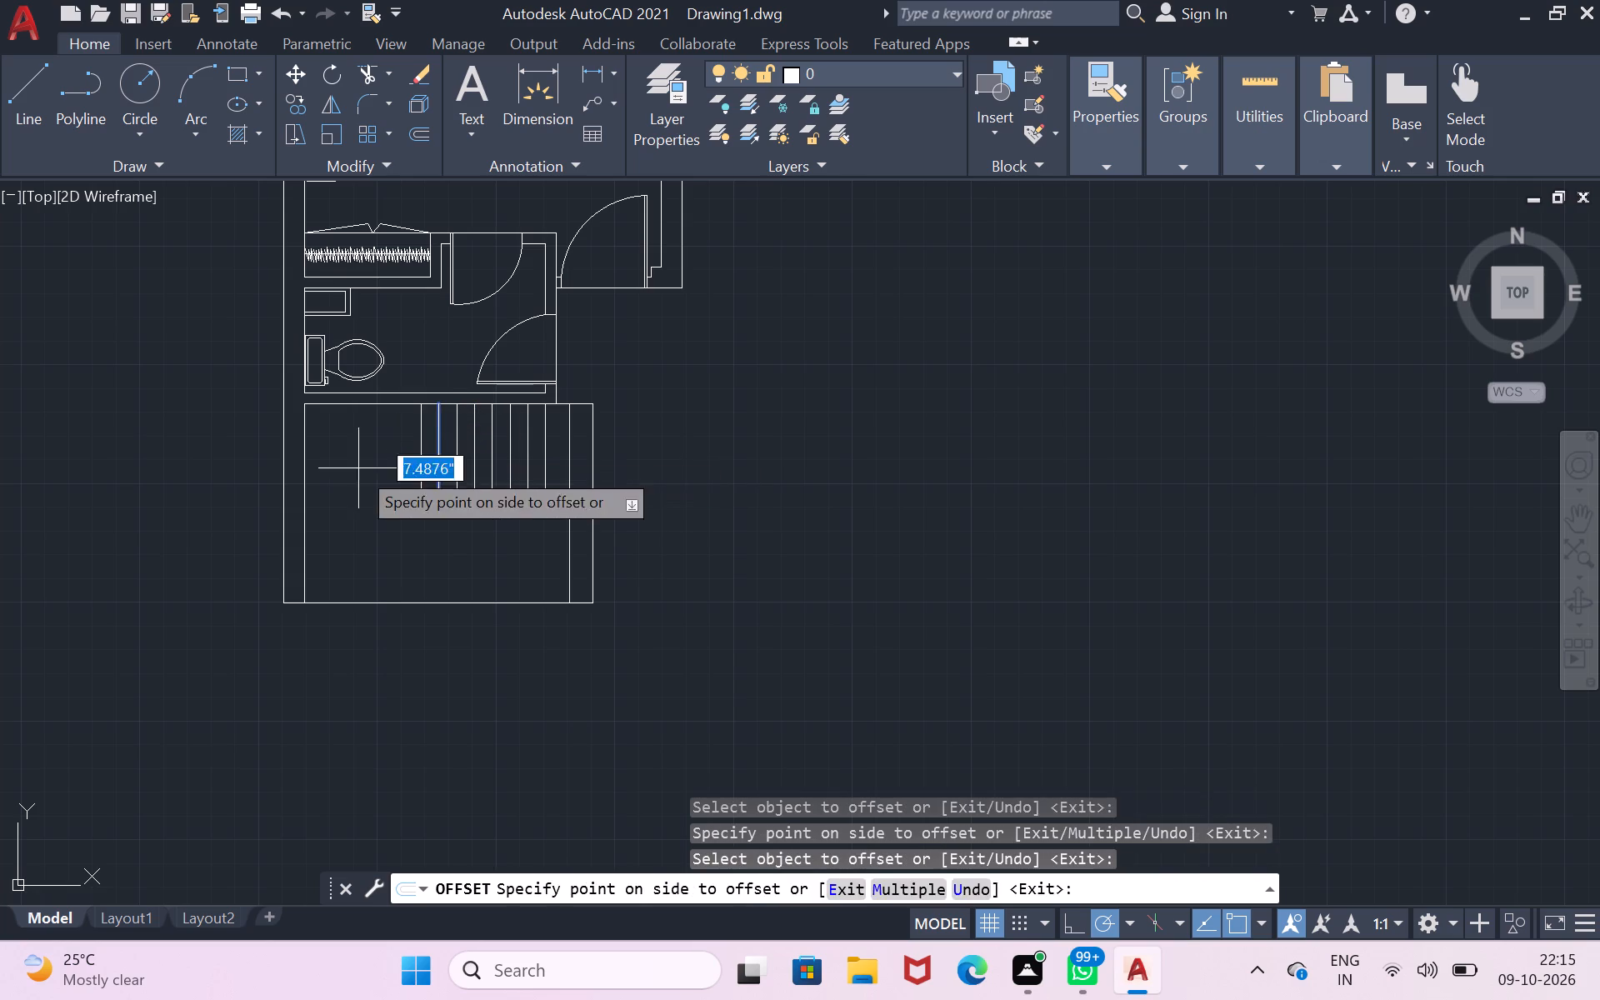
pyautogui.click(358, 468)
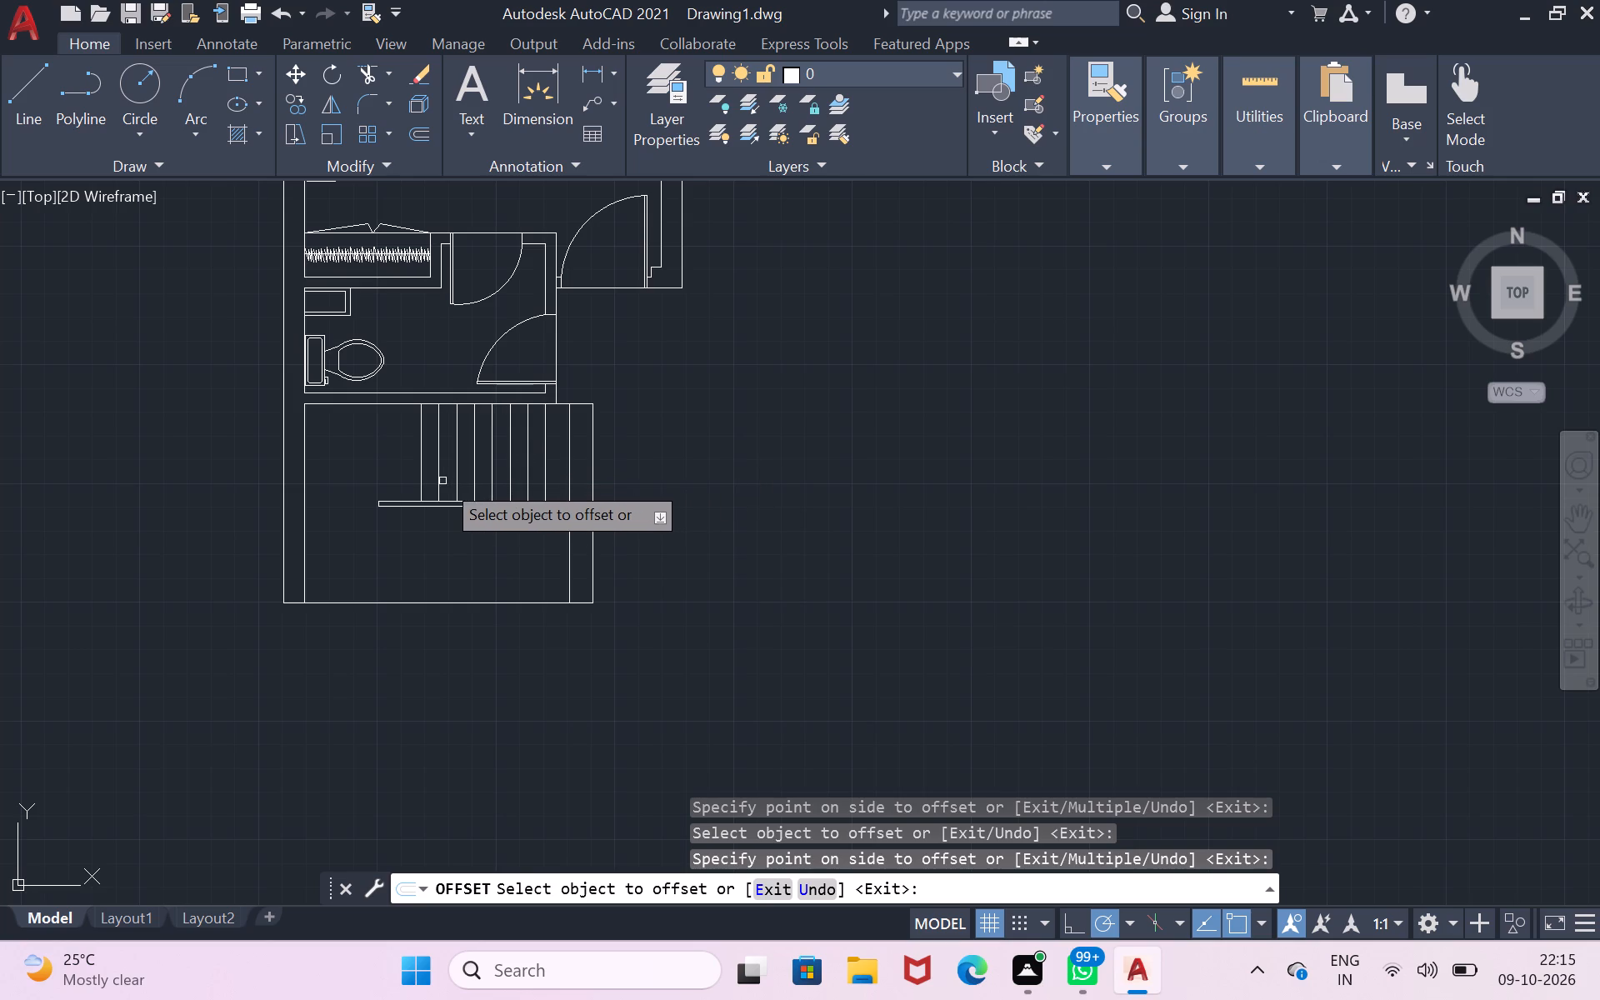
pyautogui.scroll(2, 467, 502)
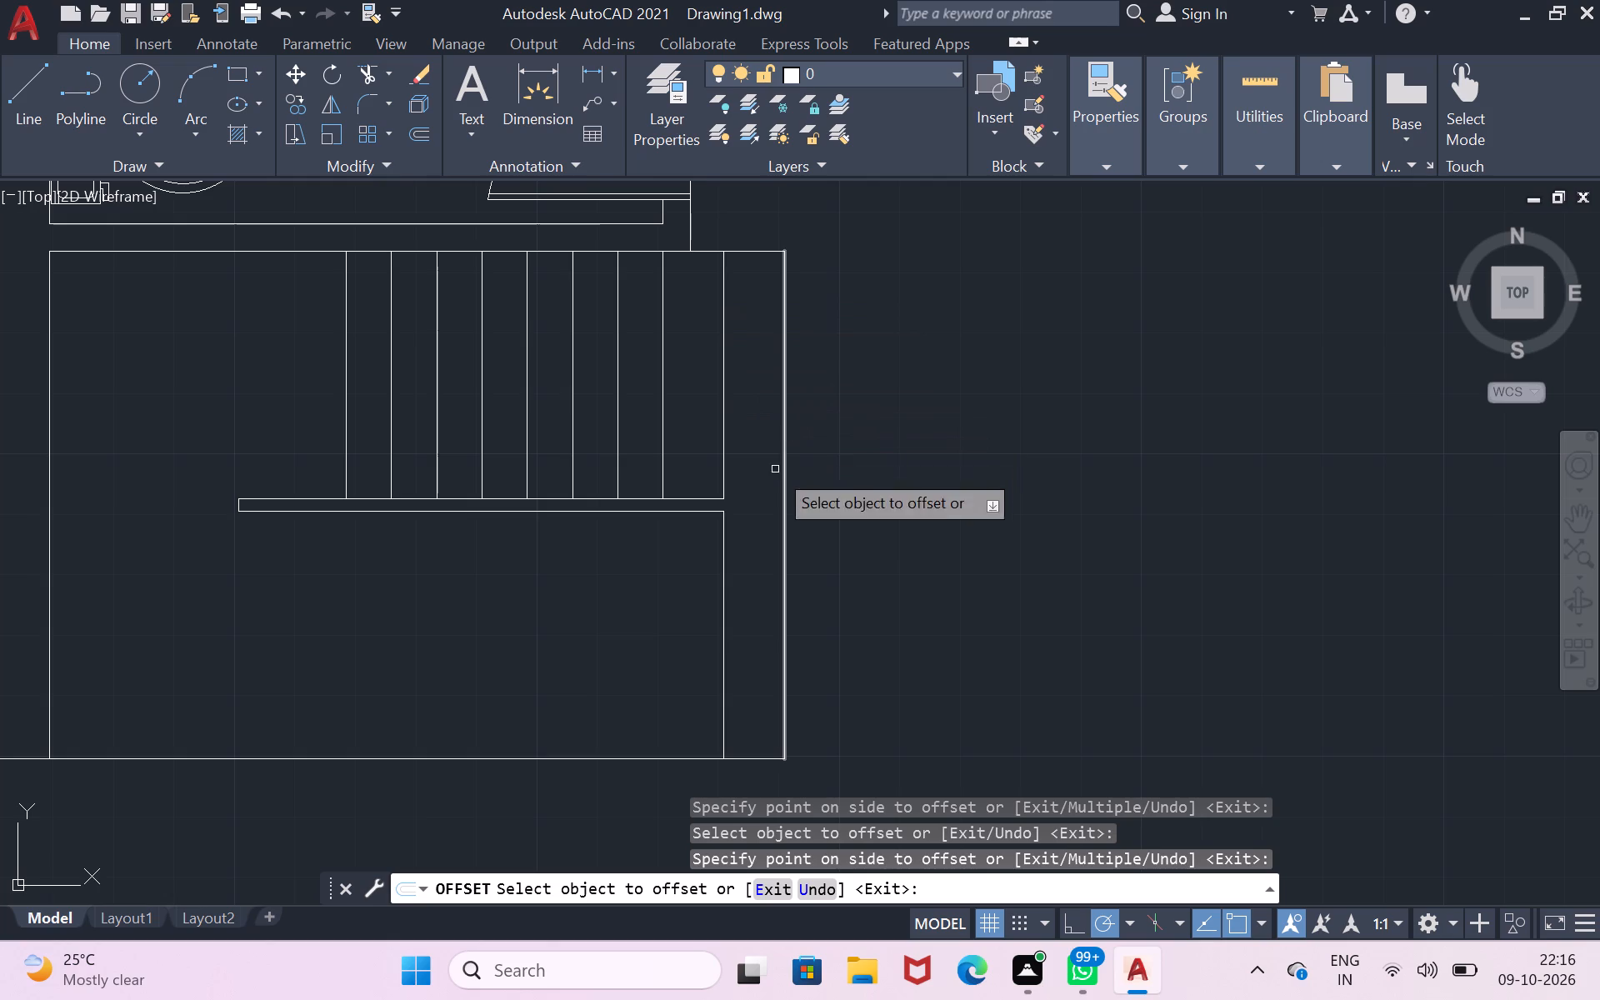
pyautogui.moveTo(298, 463); pyautogui.dragTo(312, 543)
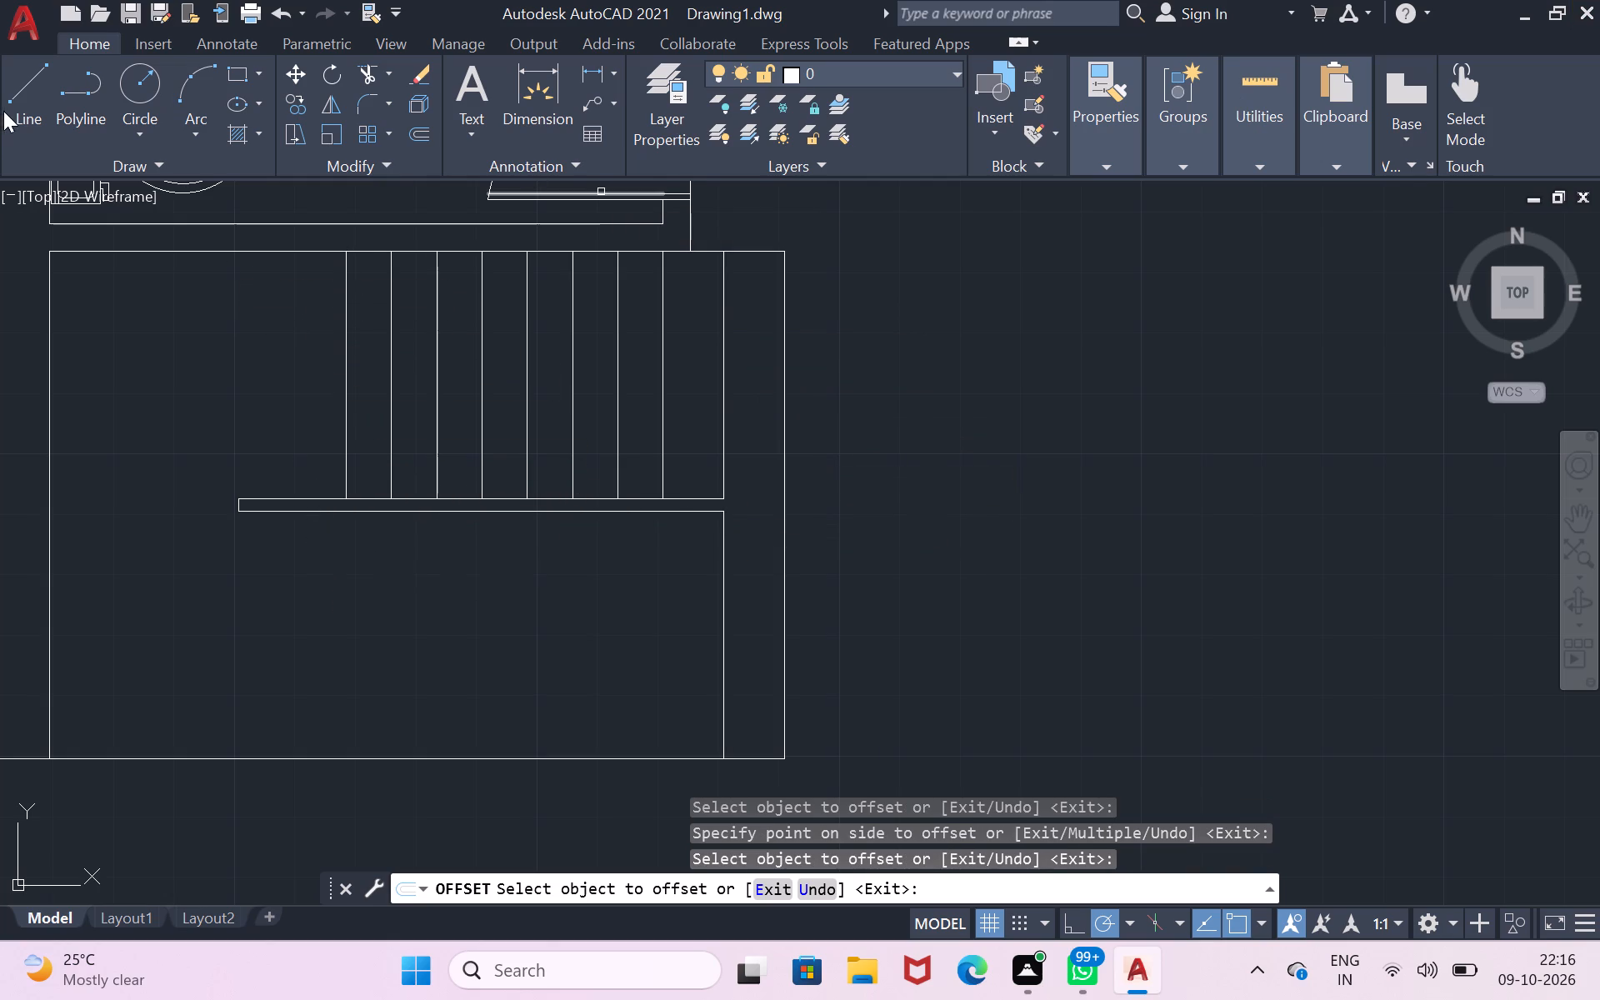
# Draw a 10" line east from the partition's north face at the east inner wall line to the outer wall line.
pyautogui.click(369, 67)
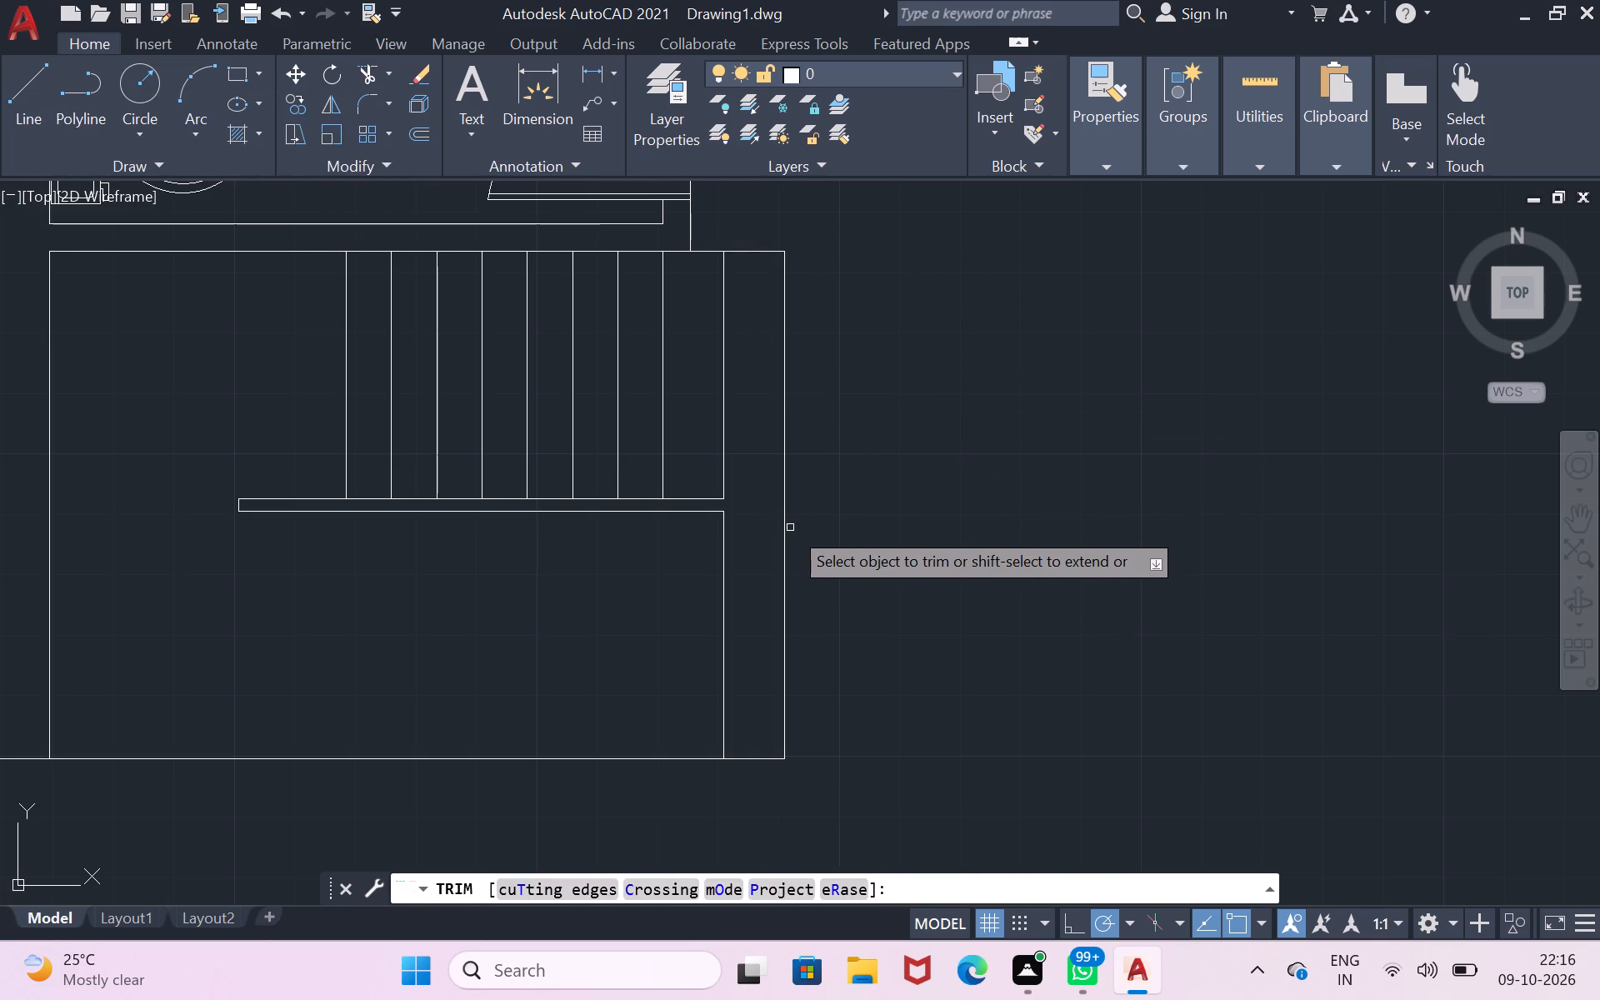
pyautogui.click(8, 117)
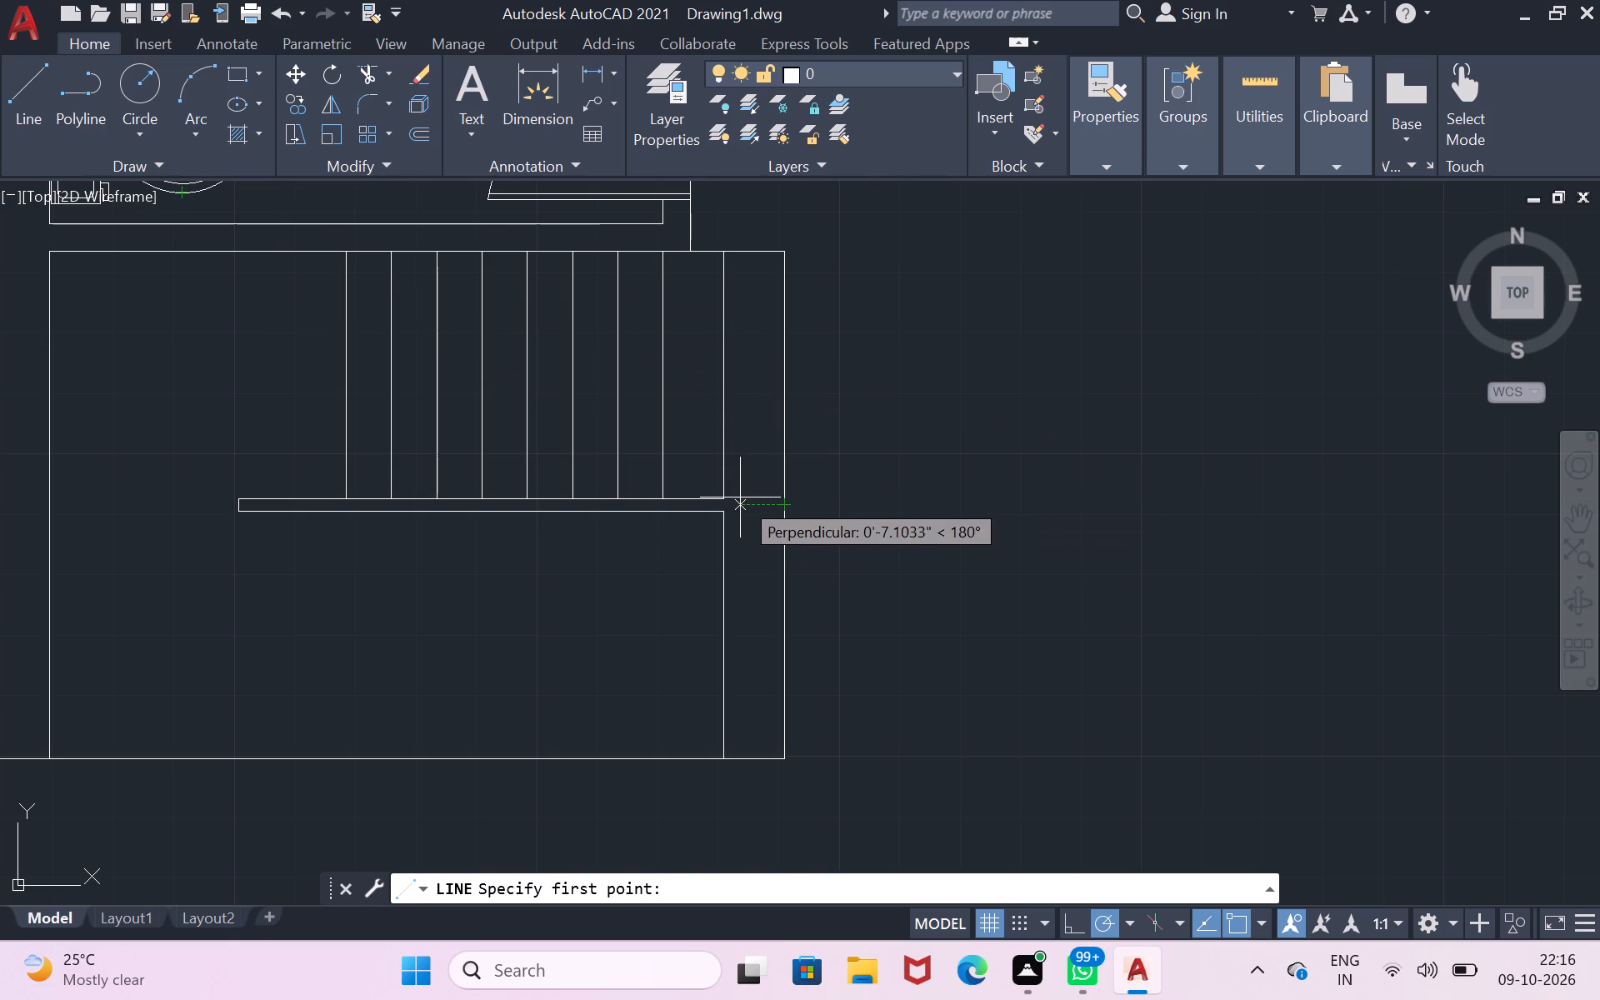
pyautogui.click(718, 492)
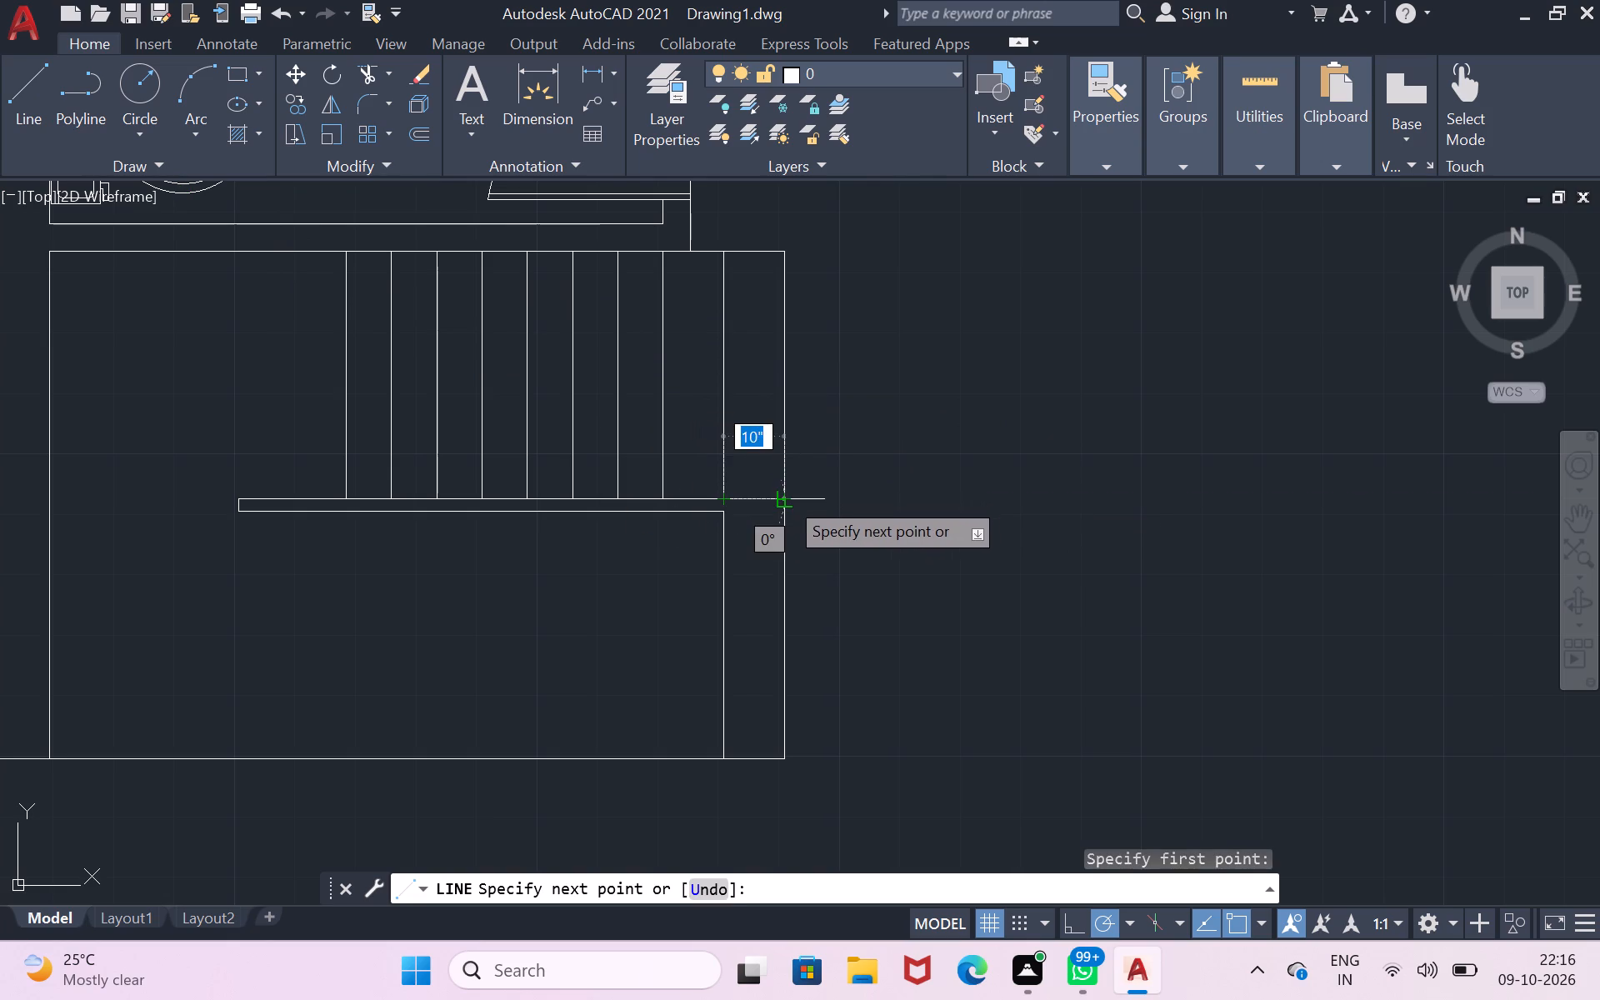
pyautogui.click(786, 497)
pyautogui.press('Return')
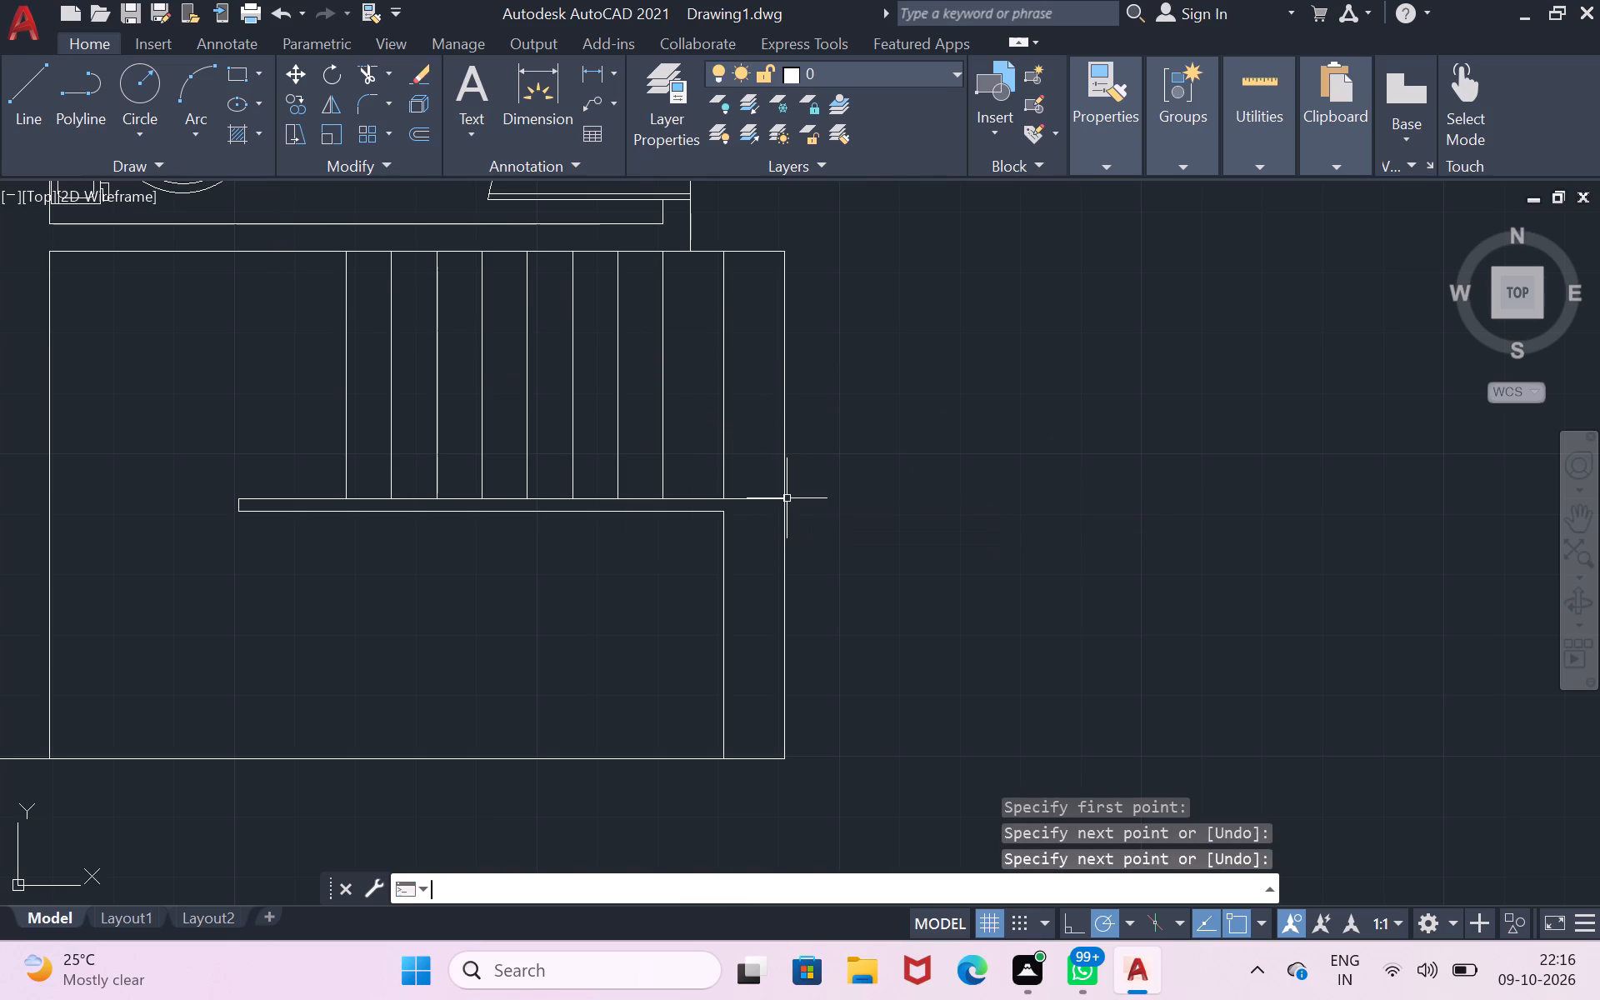
# Delete the east wall's inner face segment south of the partition.
pyautogui.click(725, 593)
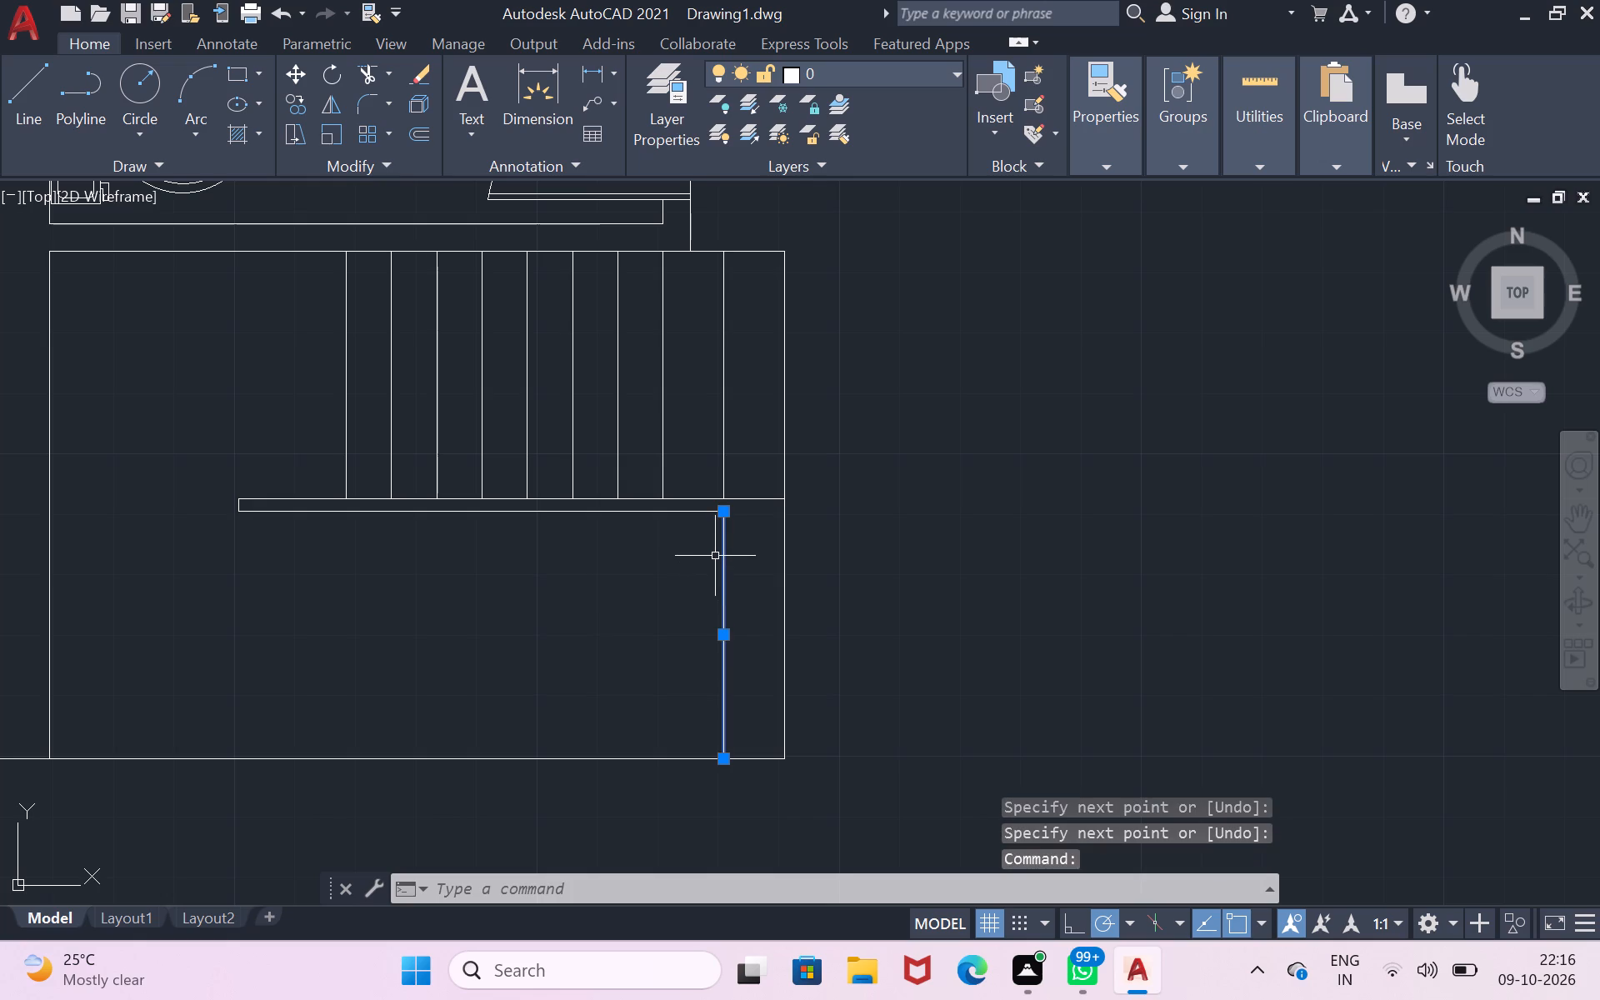
pyautogui.press('Delete')
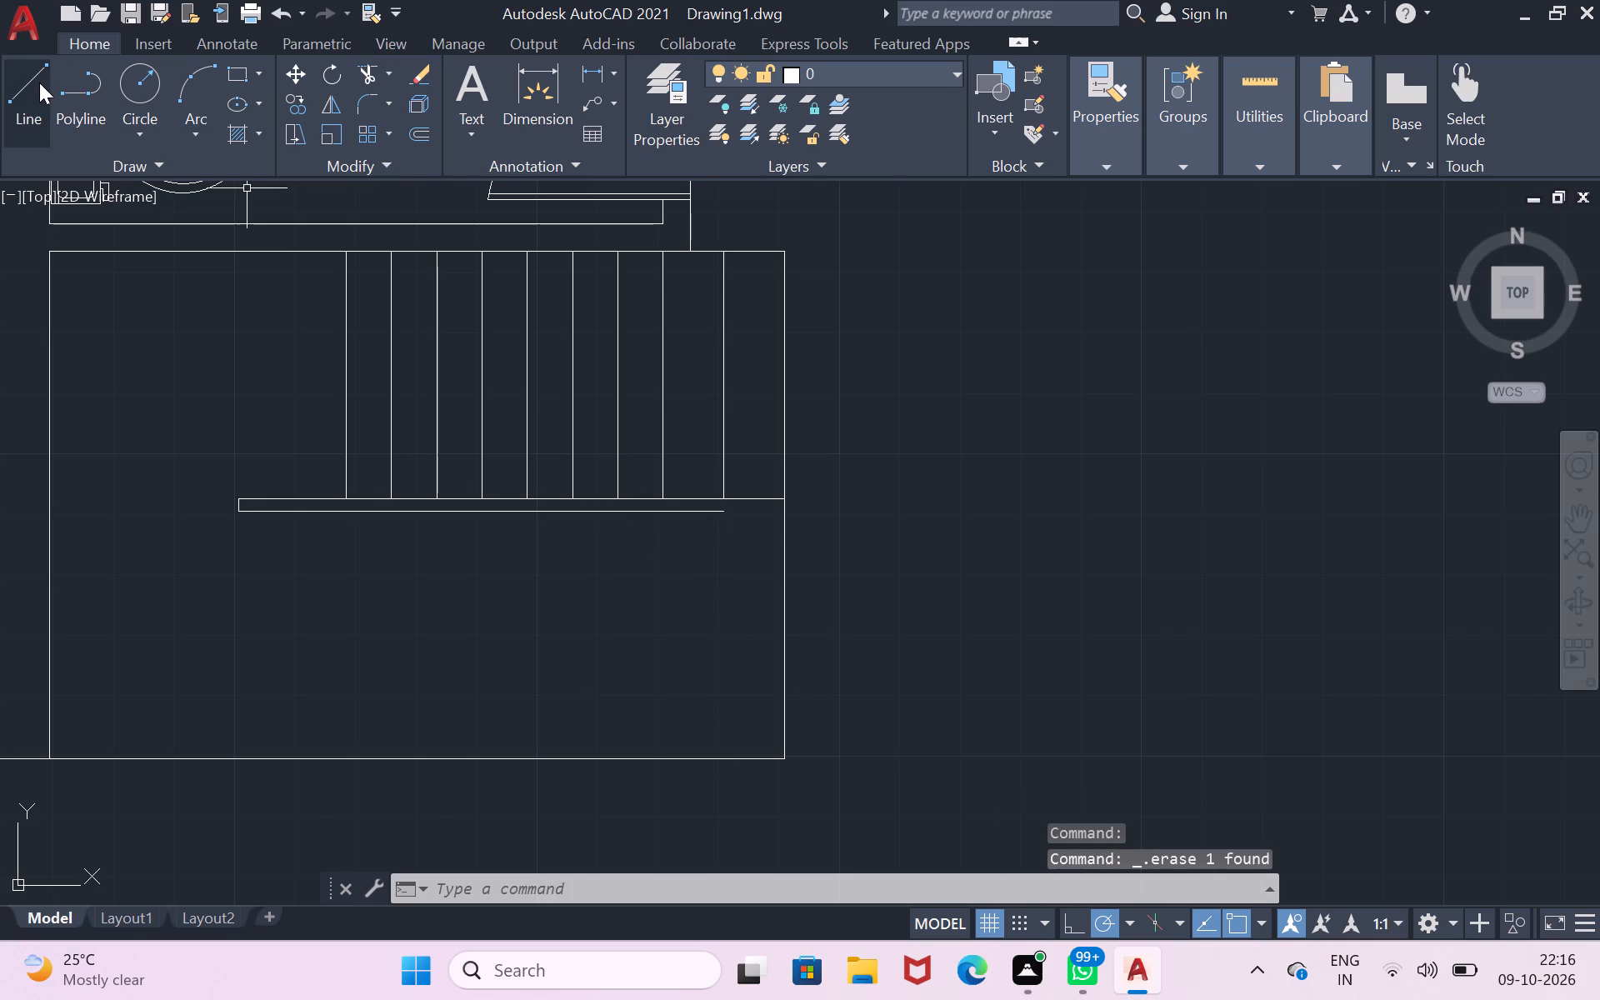
# Draw a 3'7" line from the south end of the easternmost offset line down to the room's south line.
pyautogui.click(39, 82)
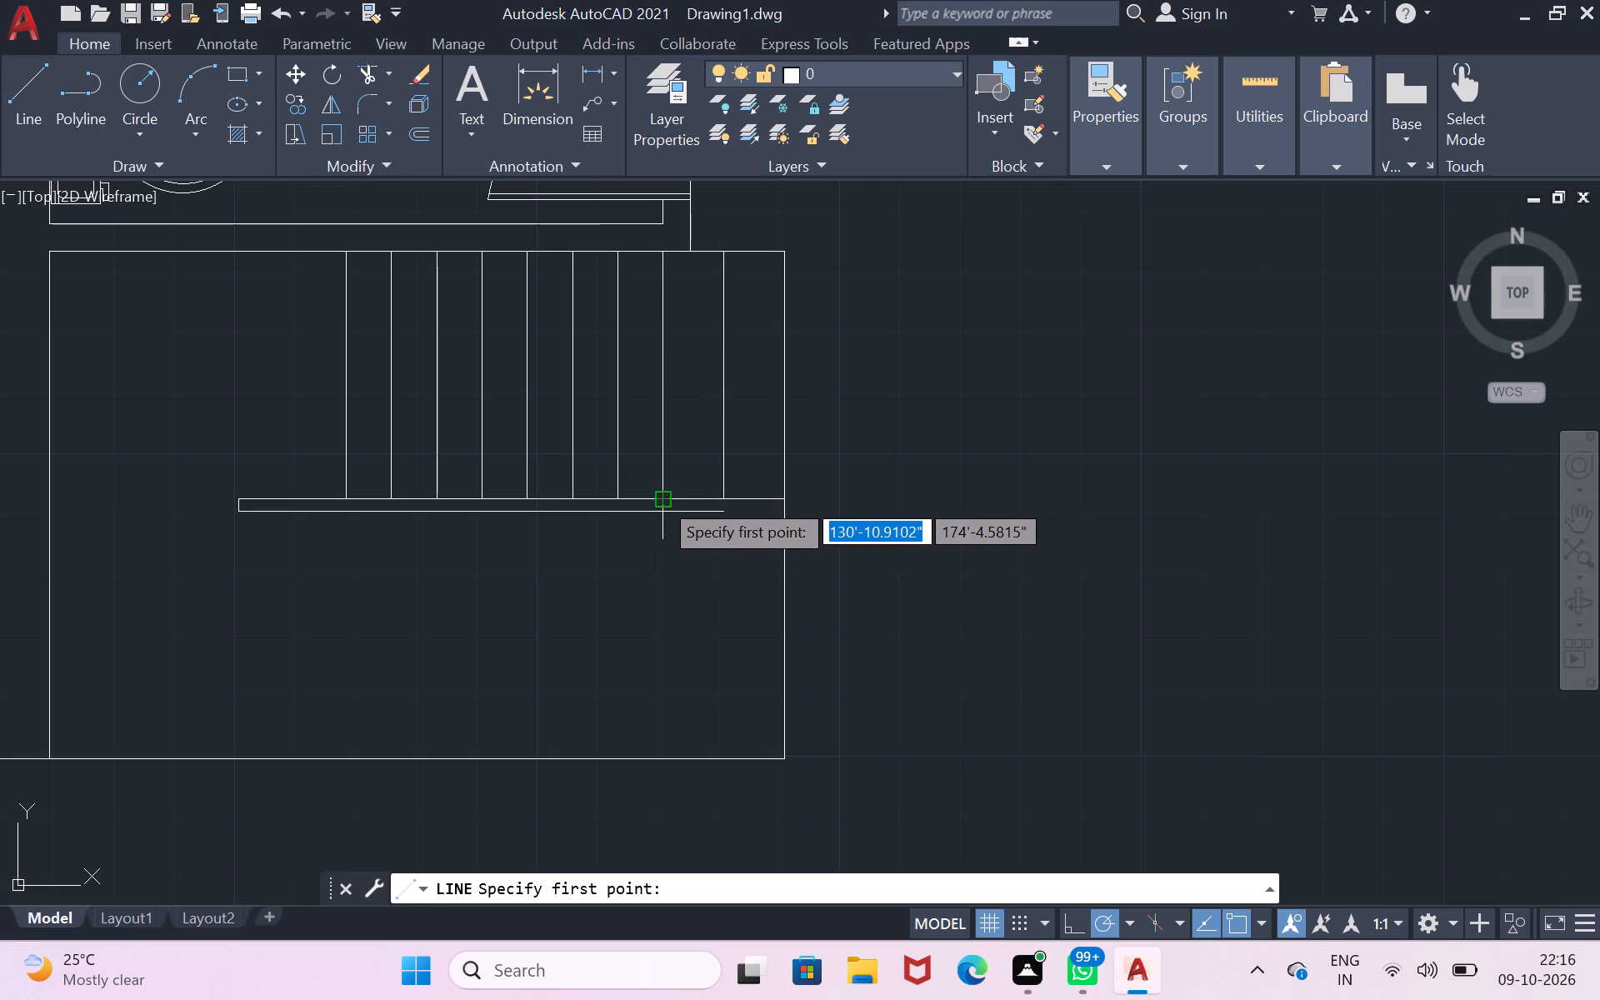
pyautogui.click(660, 498)
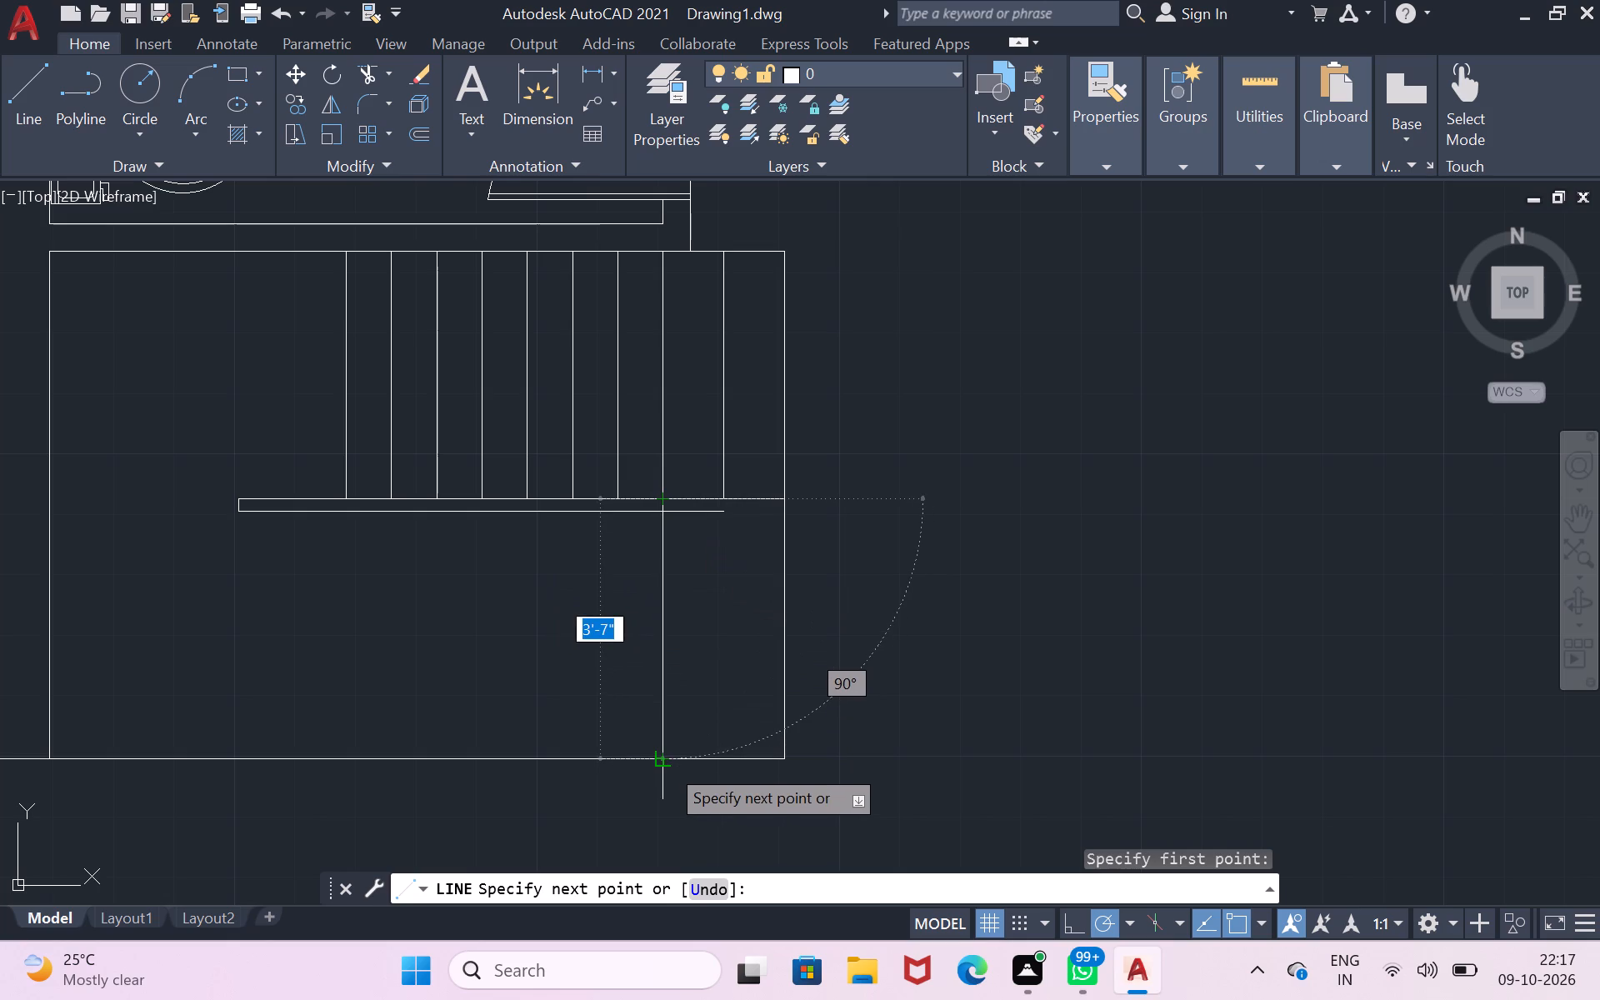
pyautogui.scroll(1, 672, 752)
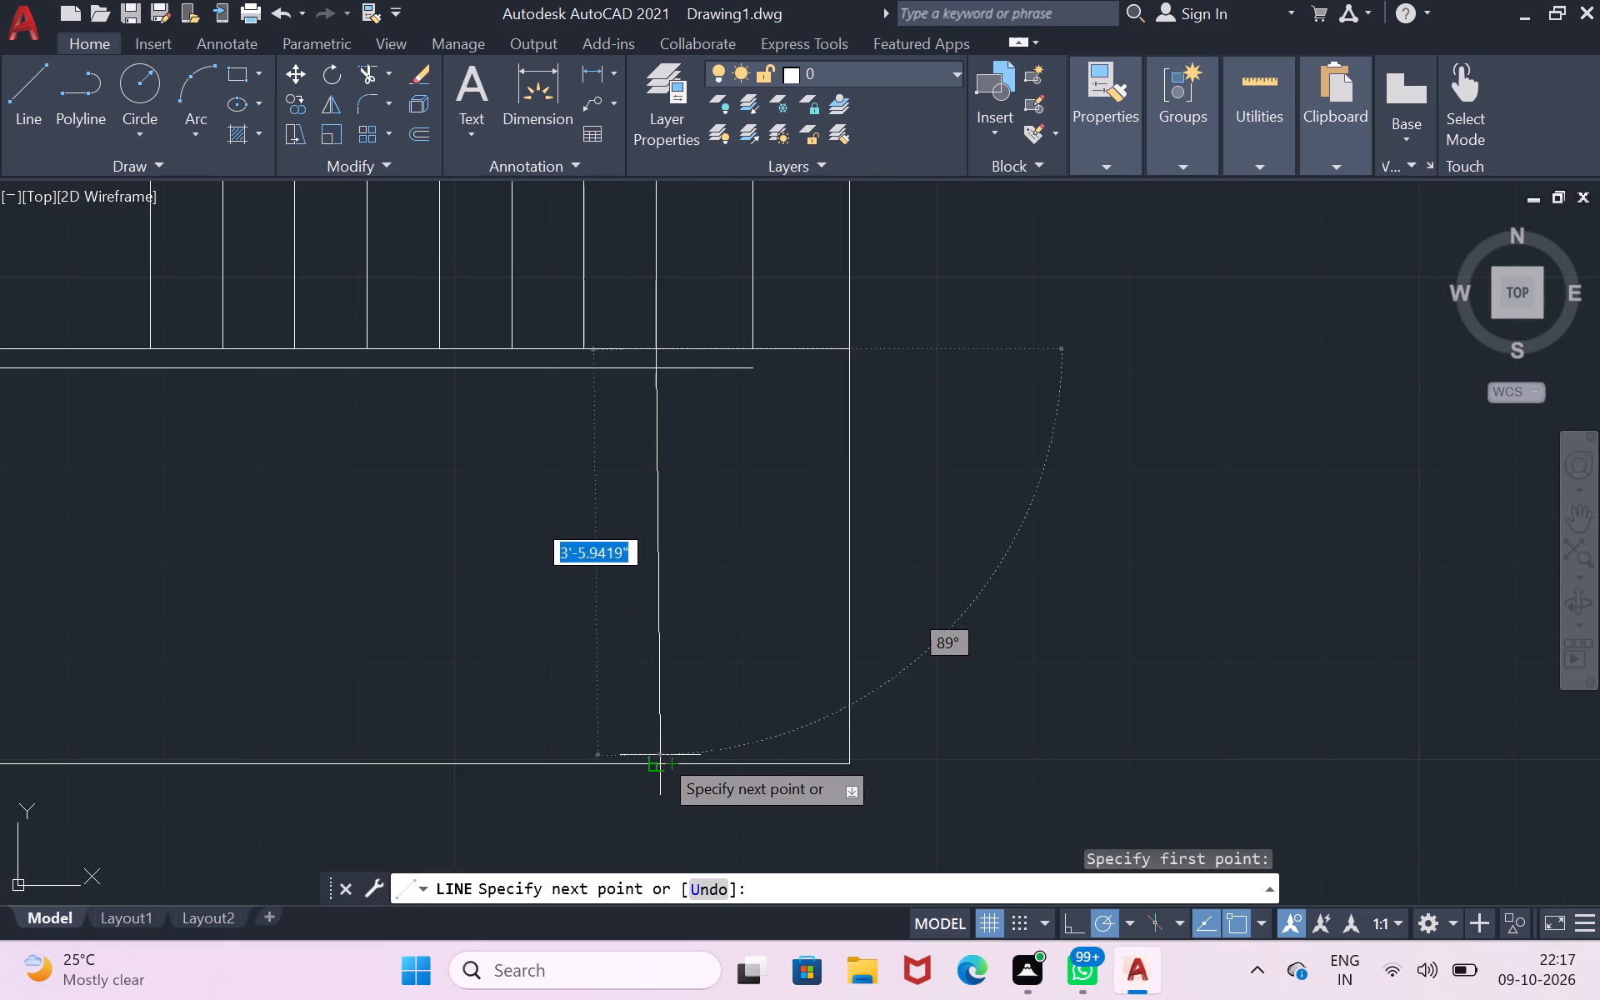
pyautogui.click(659, 758)
pyautogui.press('Return')
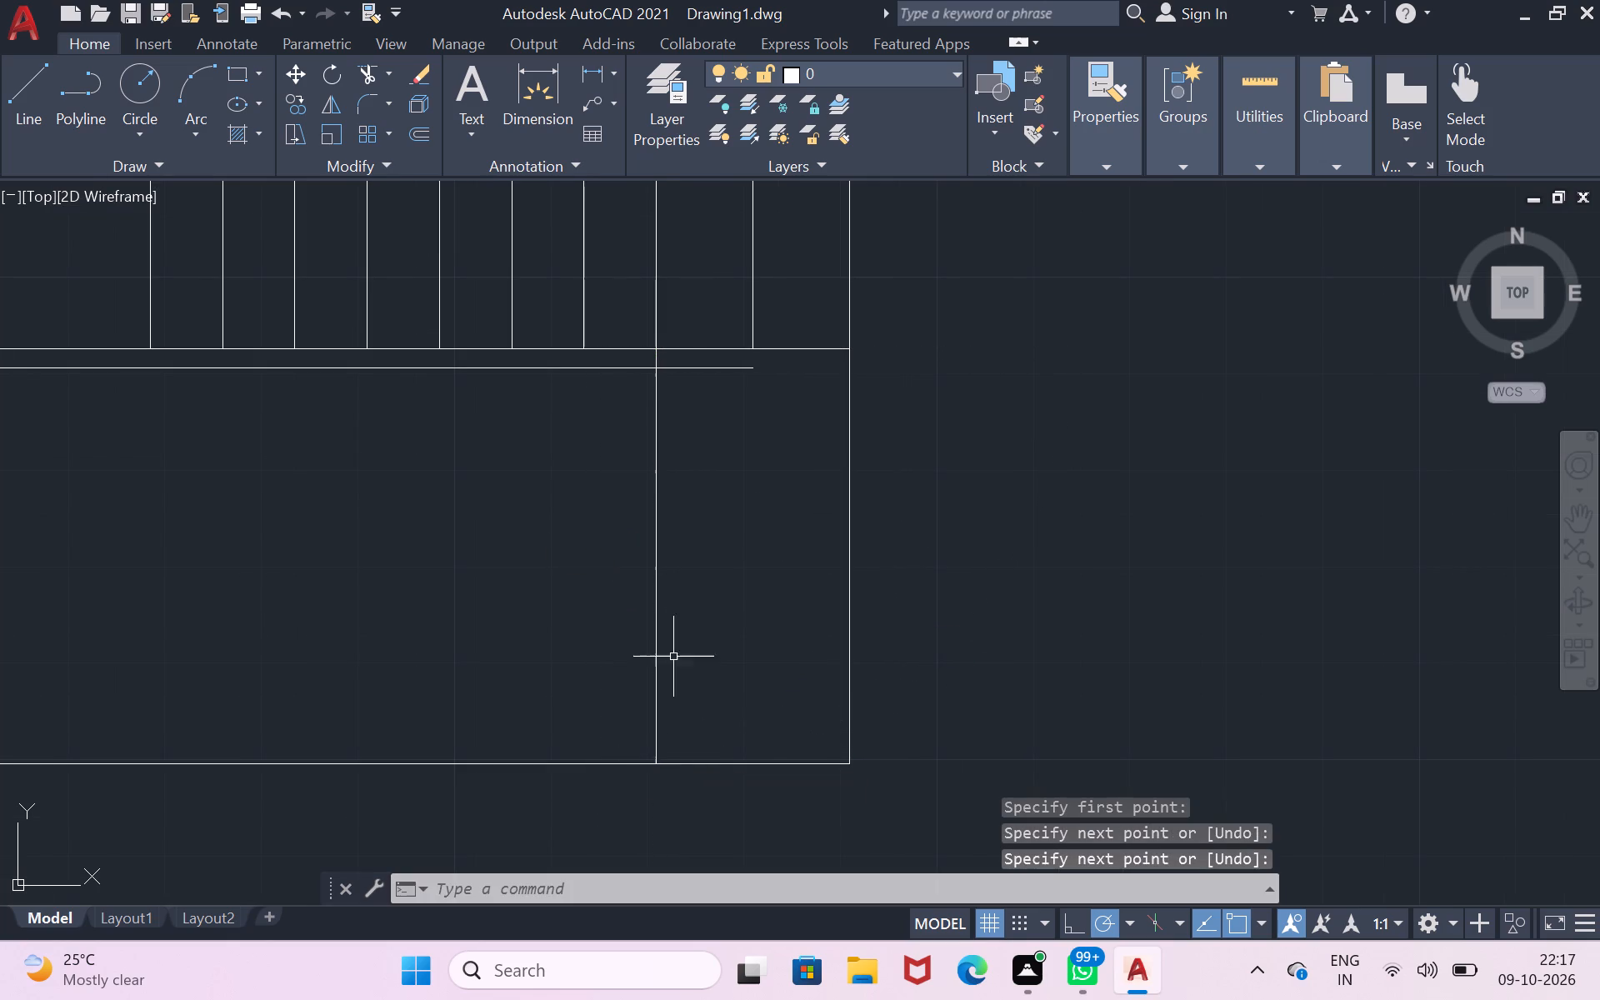
# Trim the new line between the partition's two faces and the partition's south face east of that line.
pyautogui.click(366, 64)
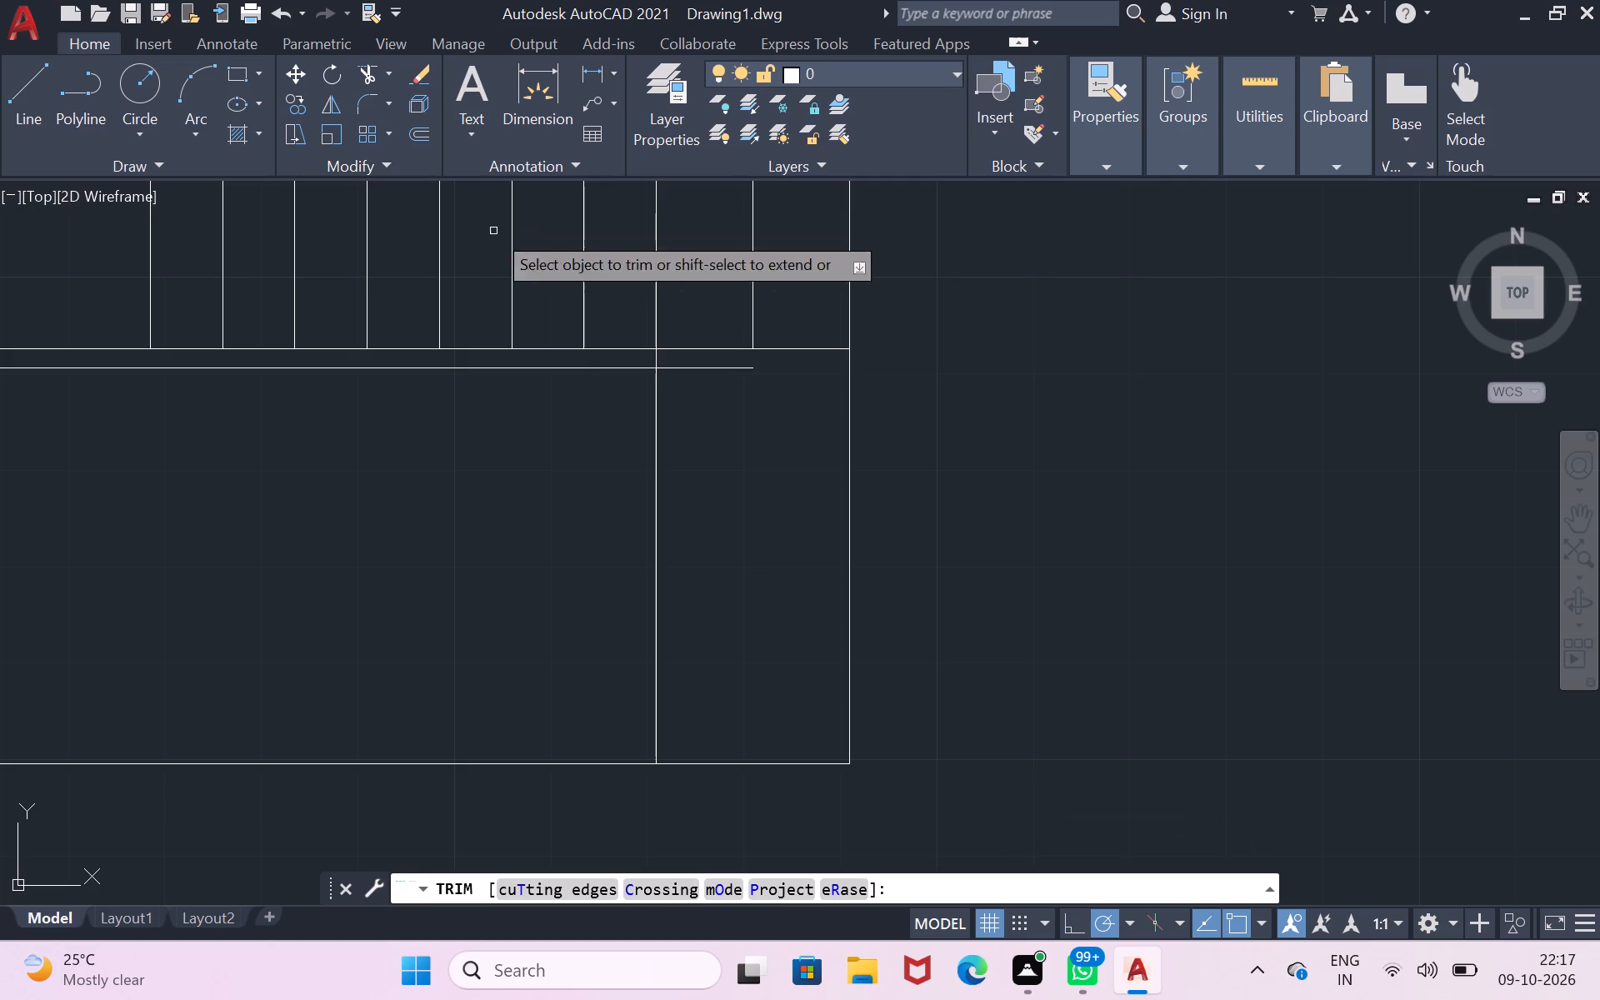
pyautogui.click(653, 358)
pyautogui.moveTo(668, 357); pyautogui.dragTo(667, 385)
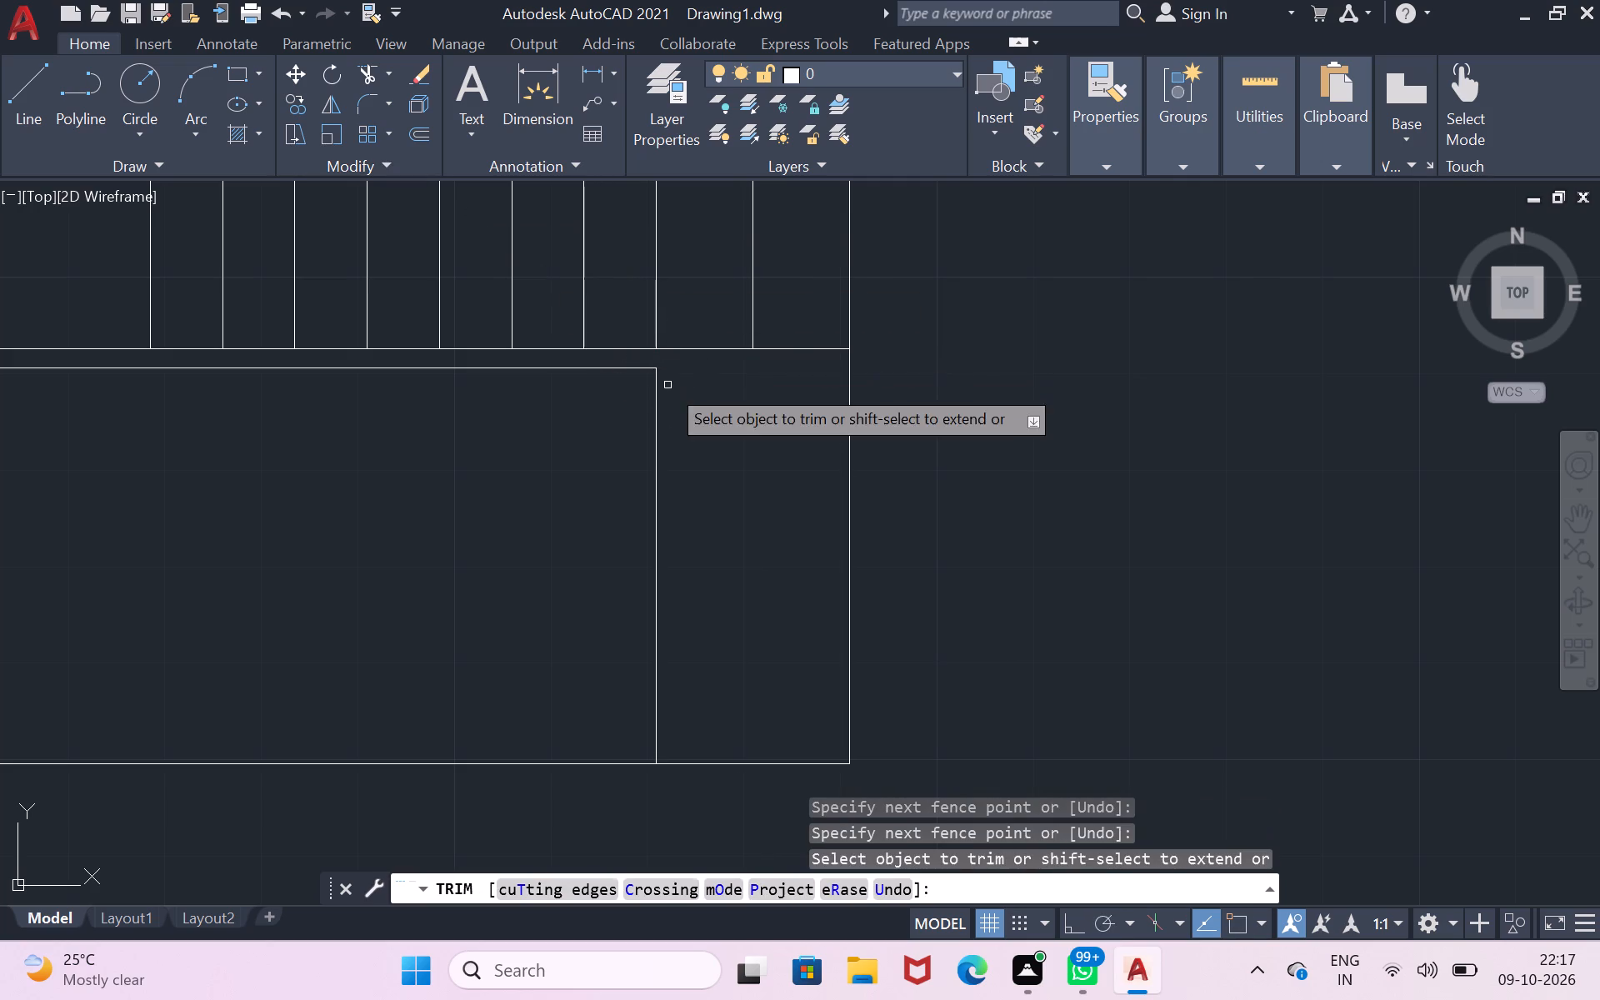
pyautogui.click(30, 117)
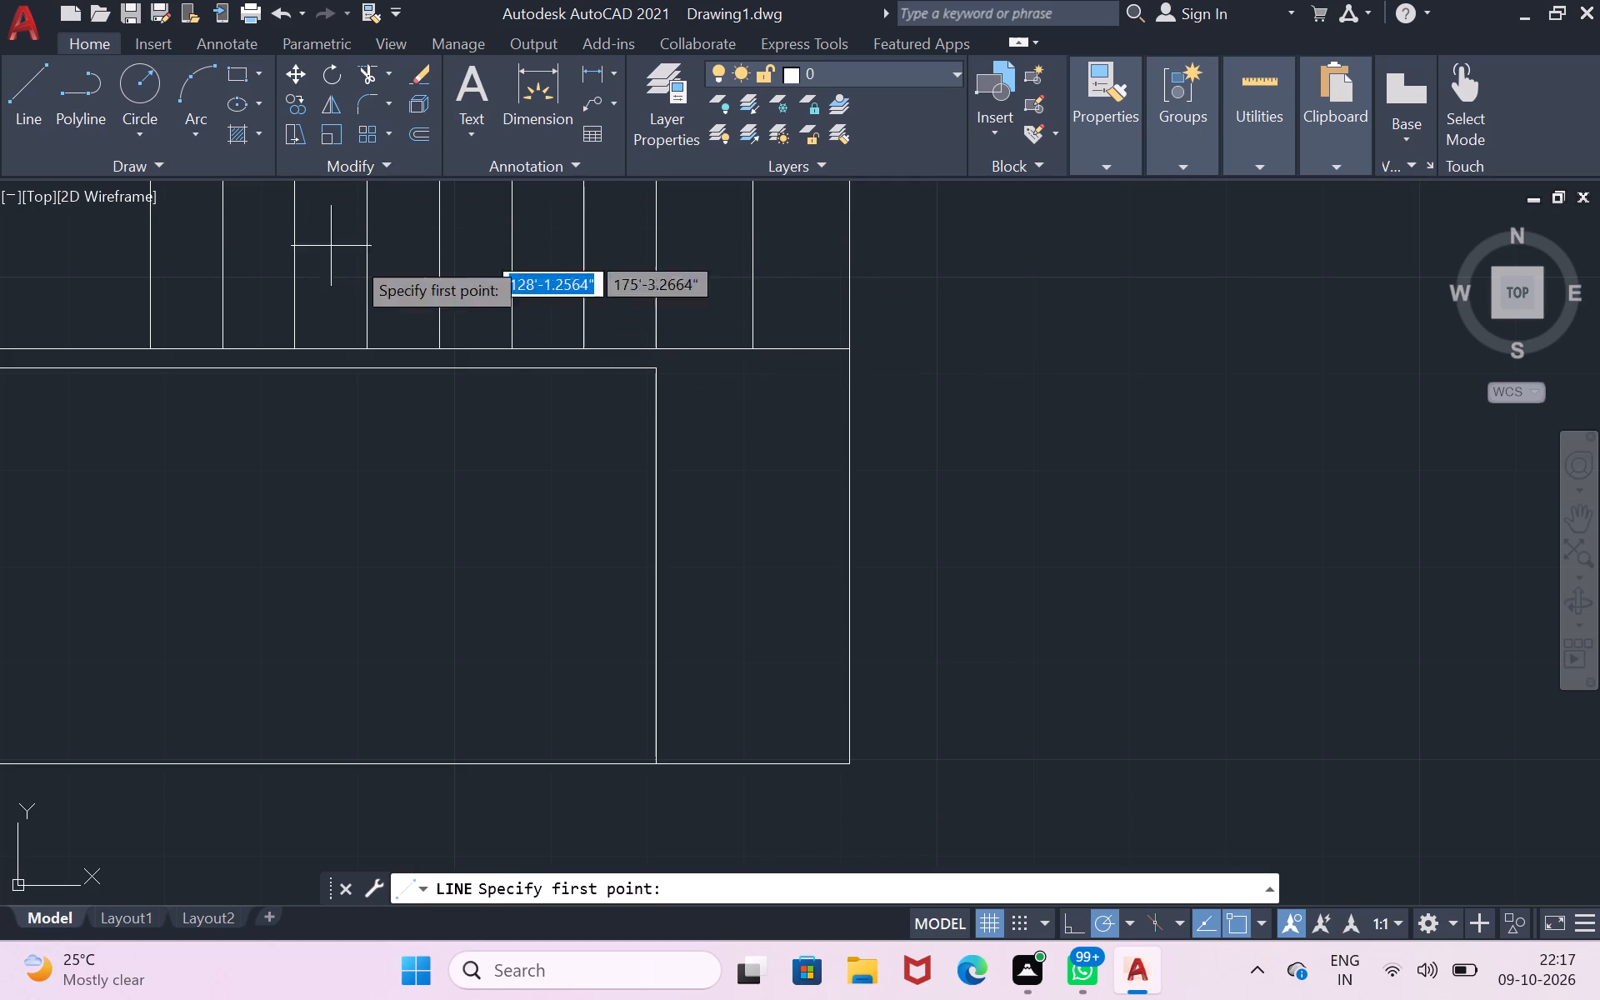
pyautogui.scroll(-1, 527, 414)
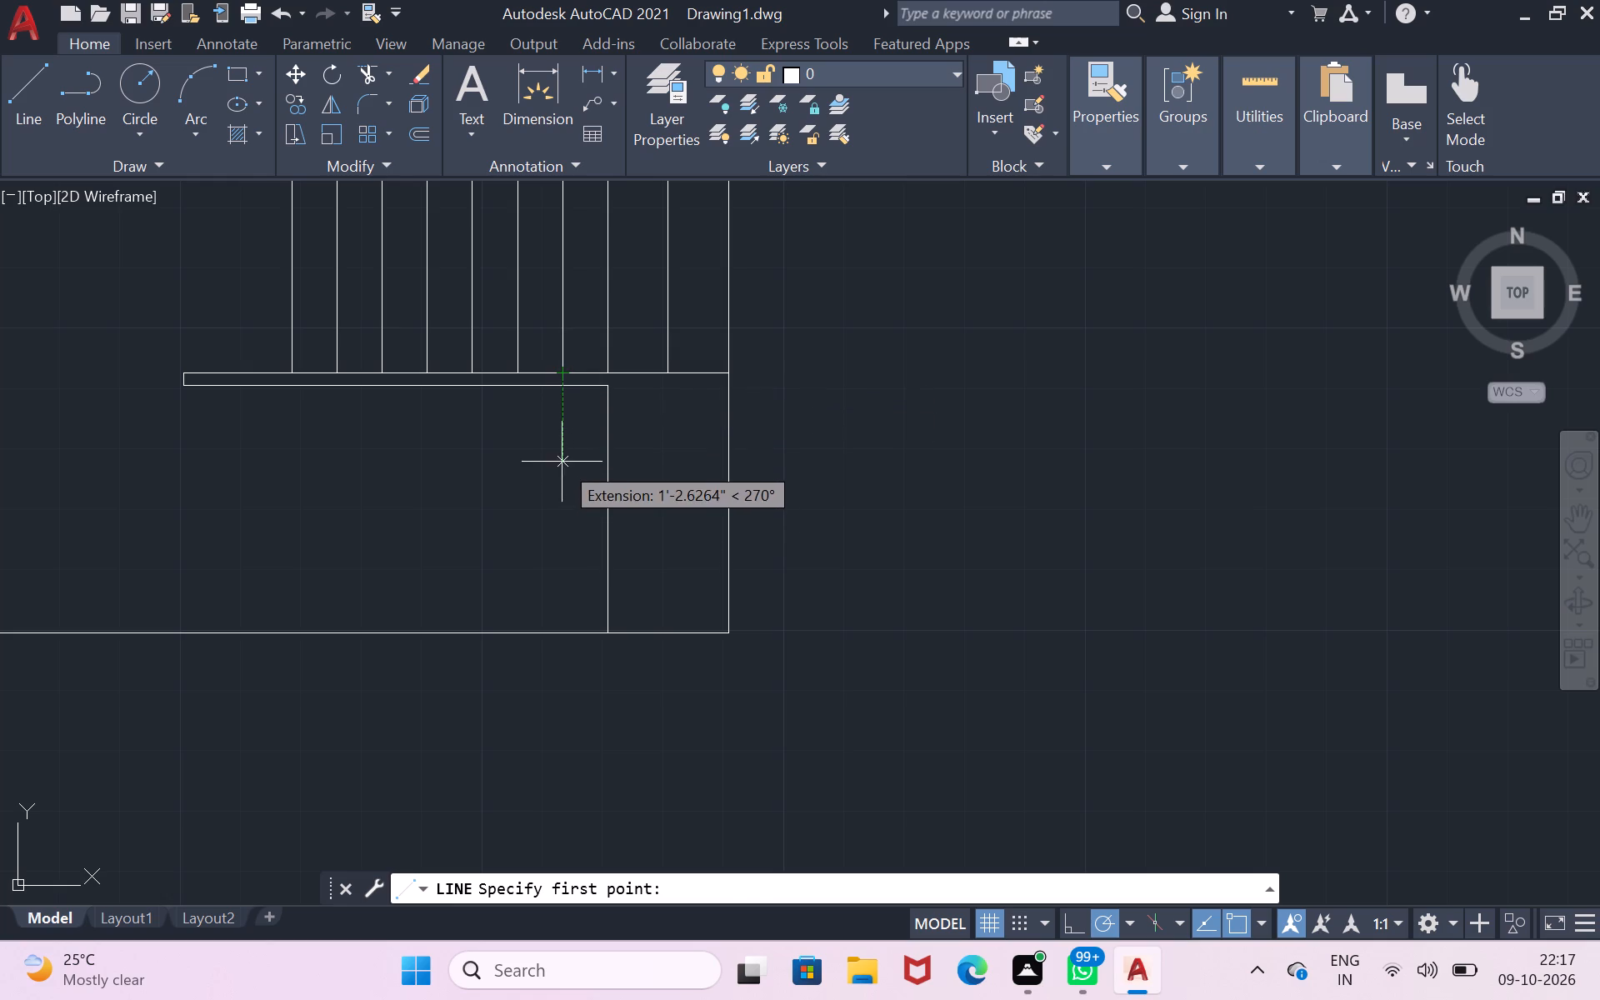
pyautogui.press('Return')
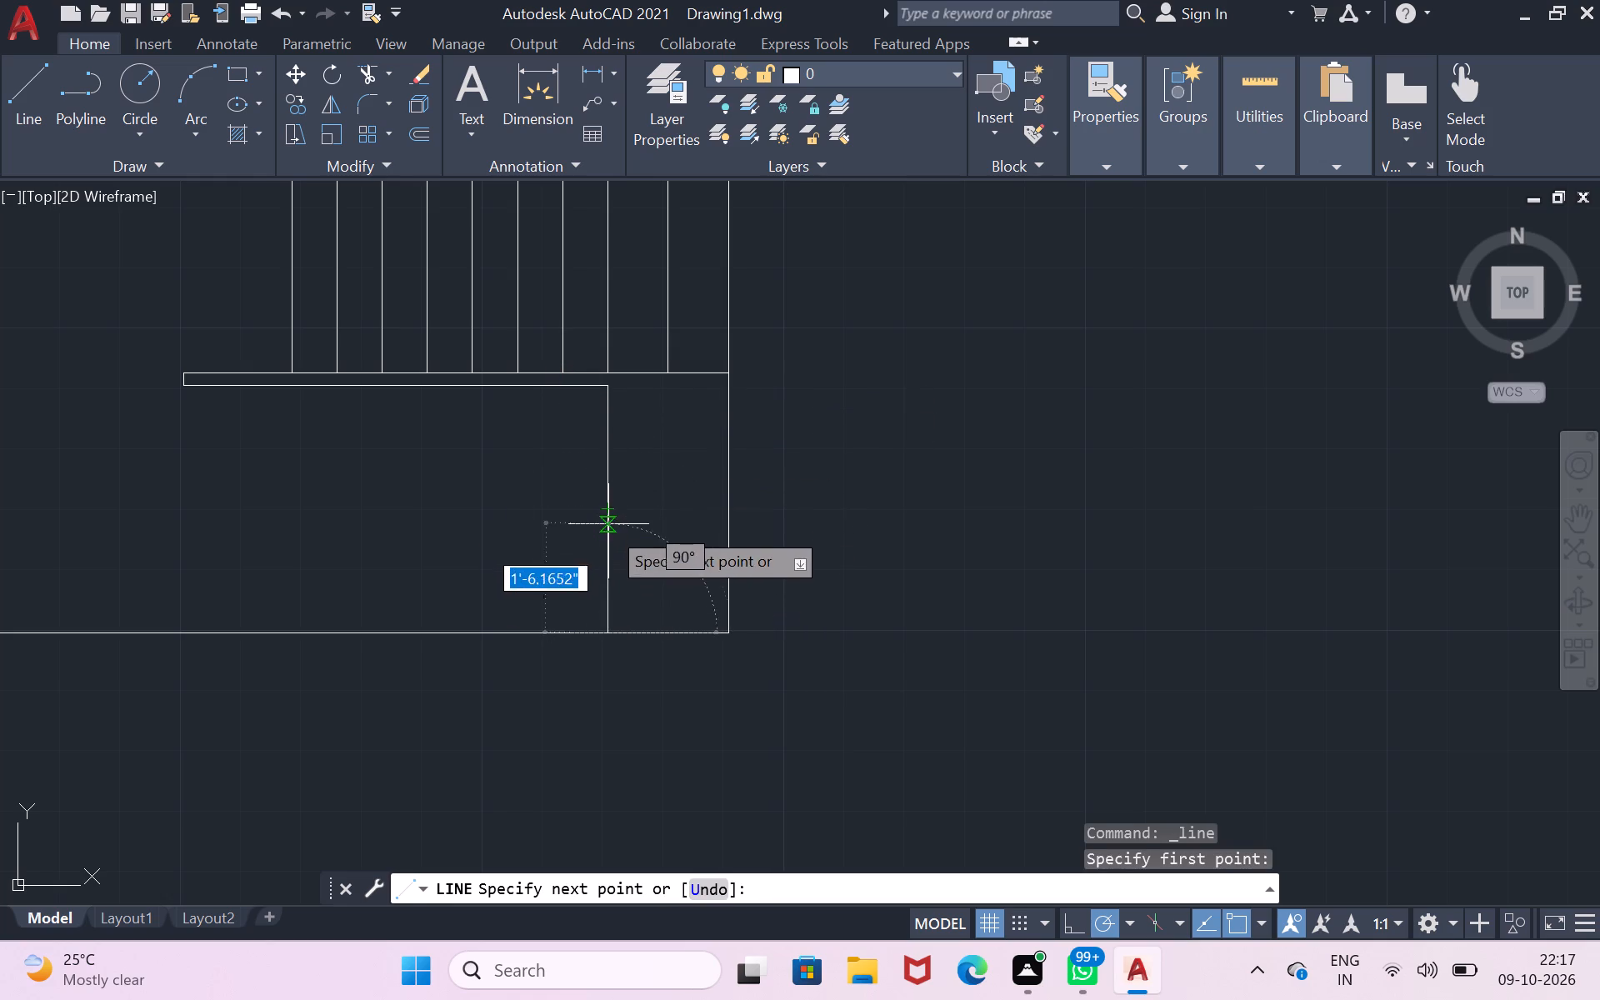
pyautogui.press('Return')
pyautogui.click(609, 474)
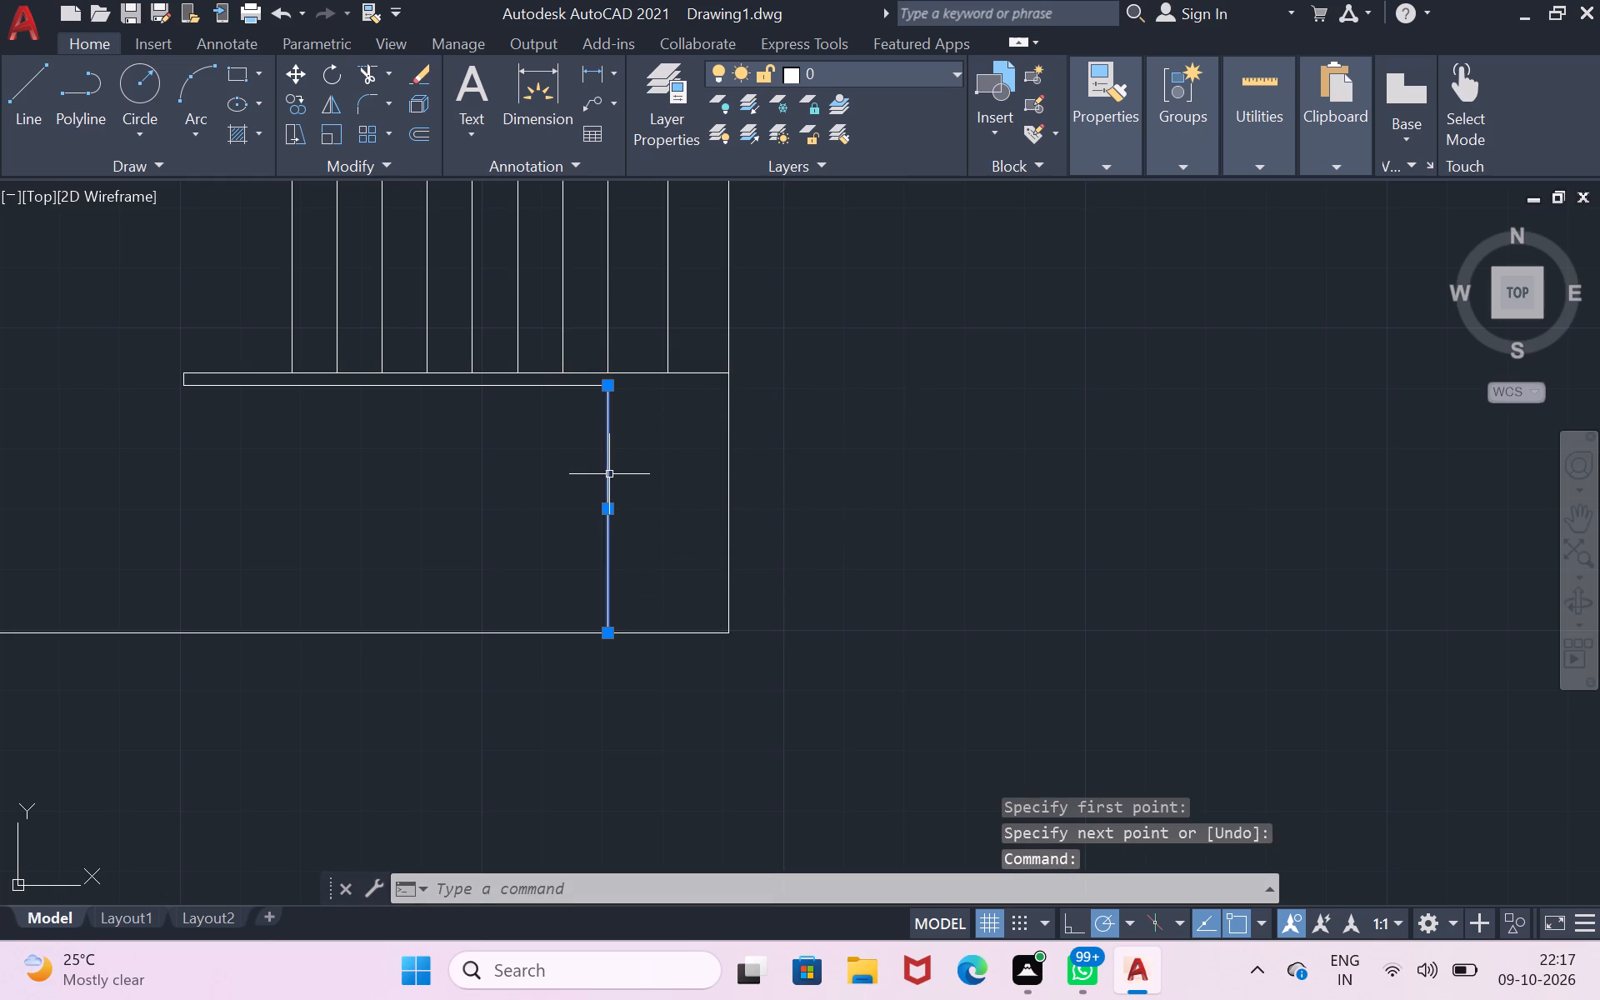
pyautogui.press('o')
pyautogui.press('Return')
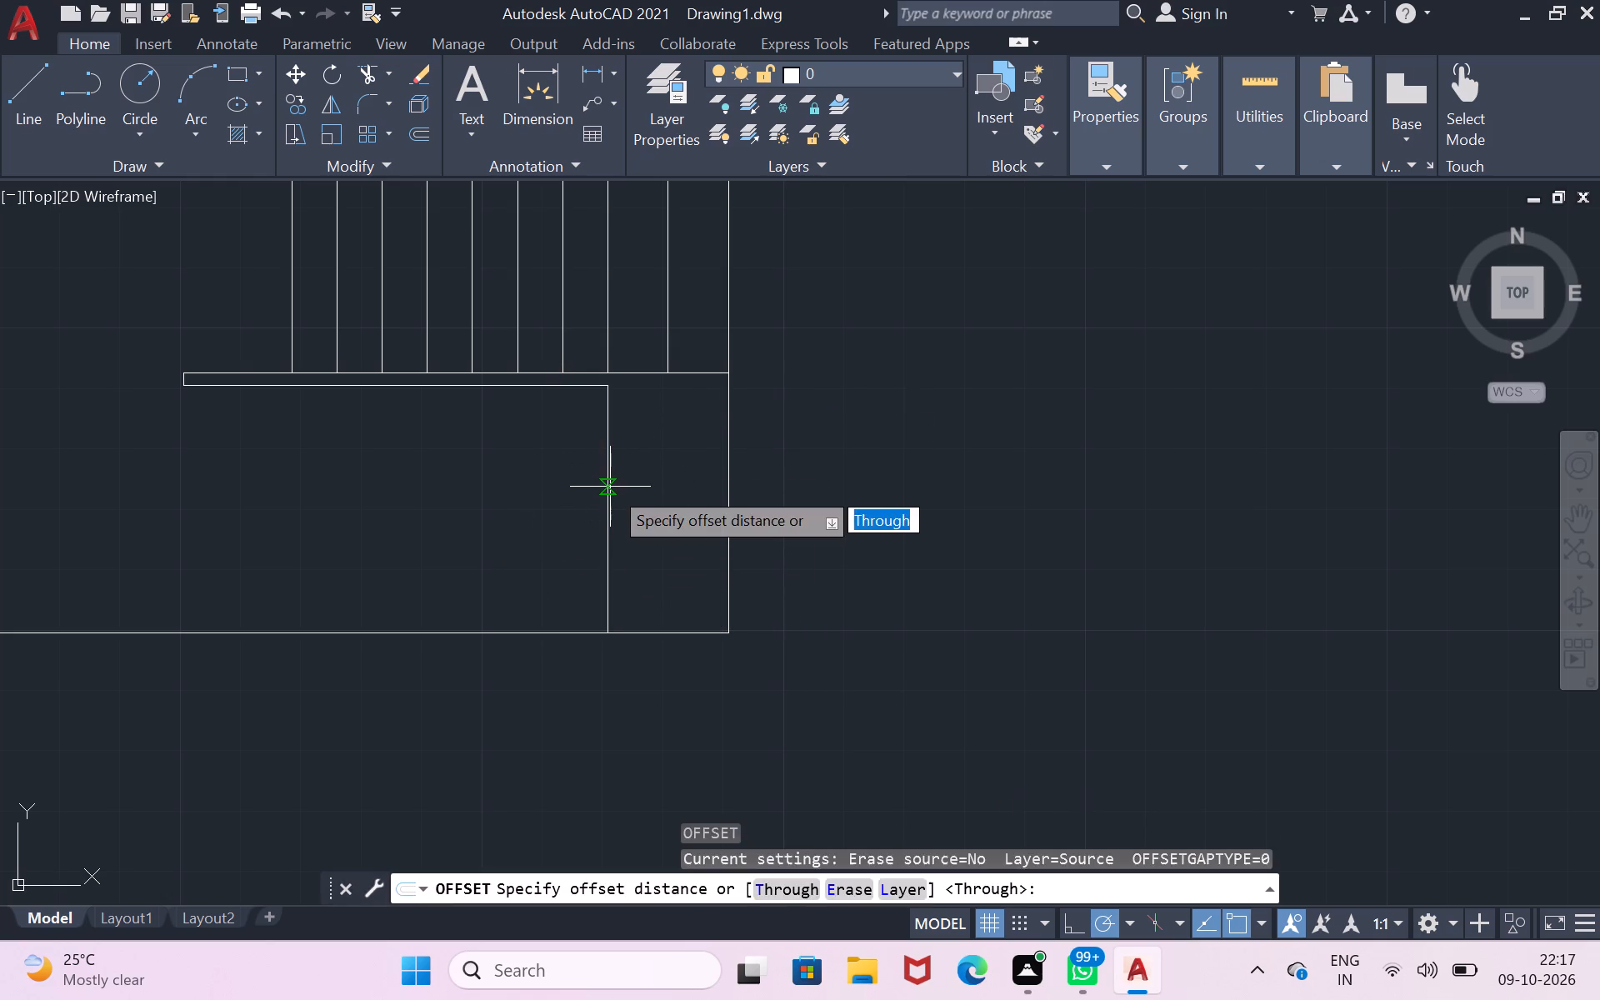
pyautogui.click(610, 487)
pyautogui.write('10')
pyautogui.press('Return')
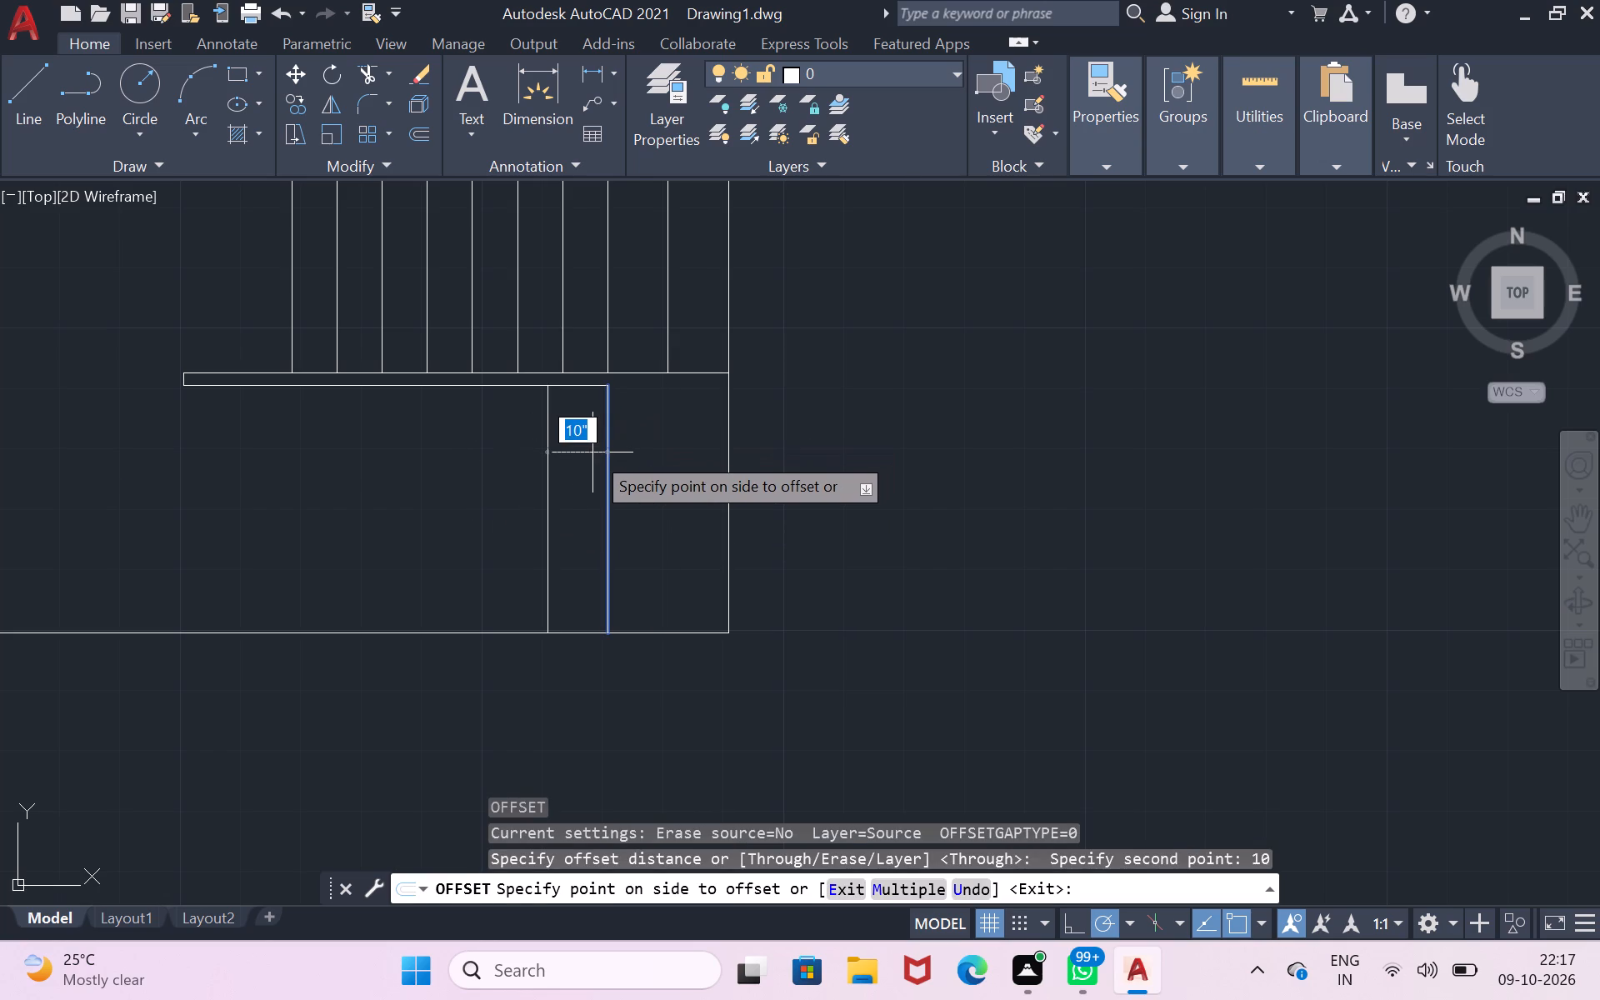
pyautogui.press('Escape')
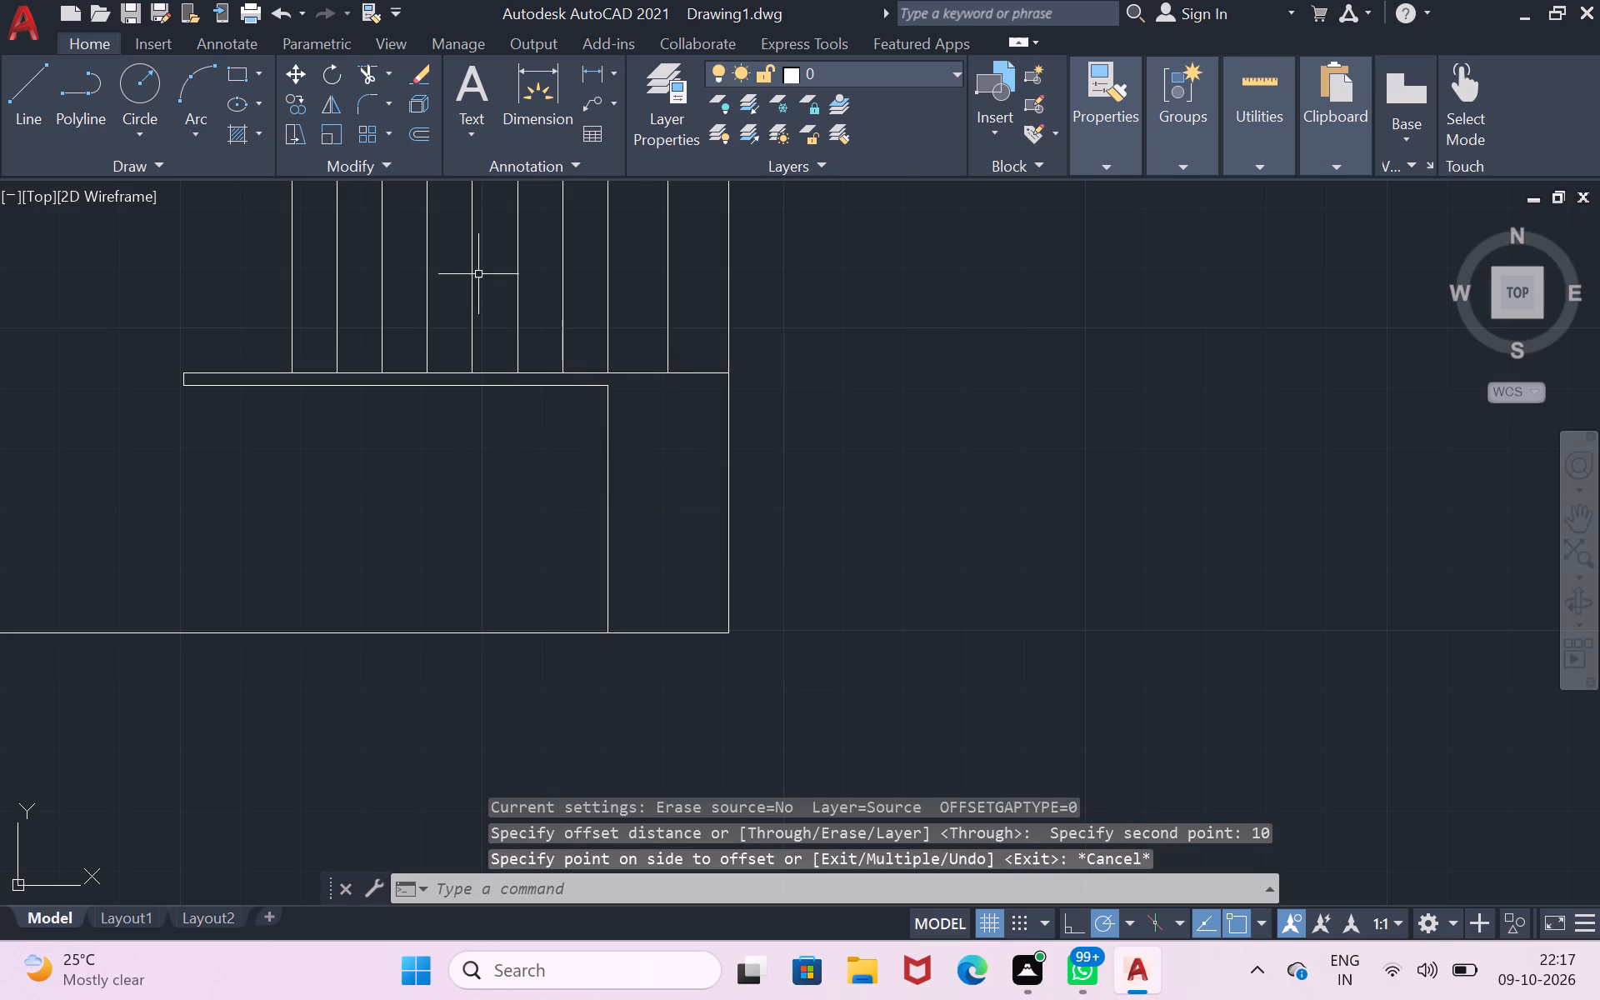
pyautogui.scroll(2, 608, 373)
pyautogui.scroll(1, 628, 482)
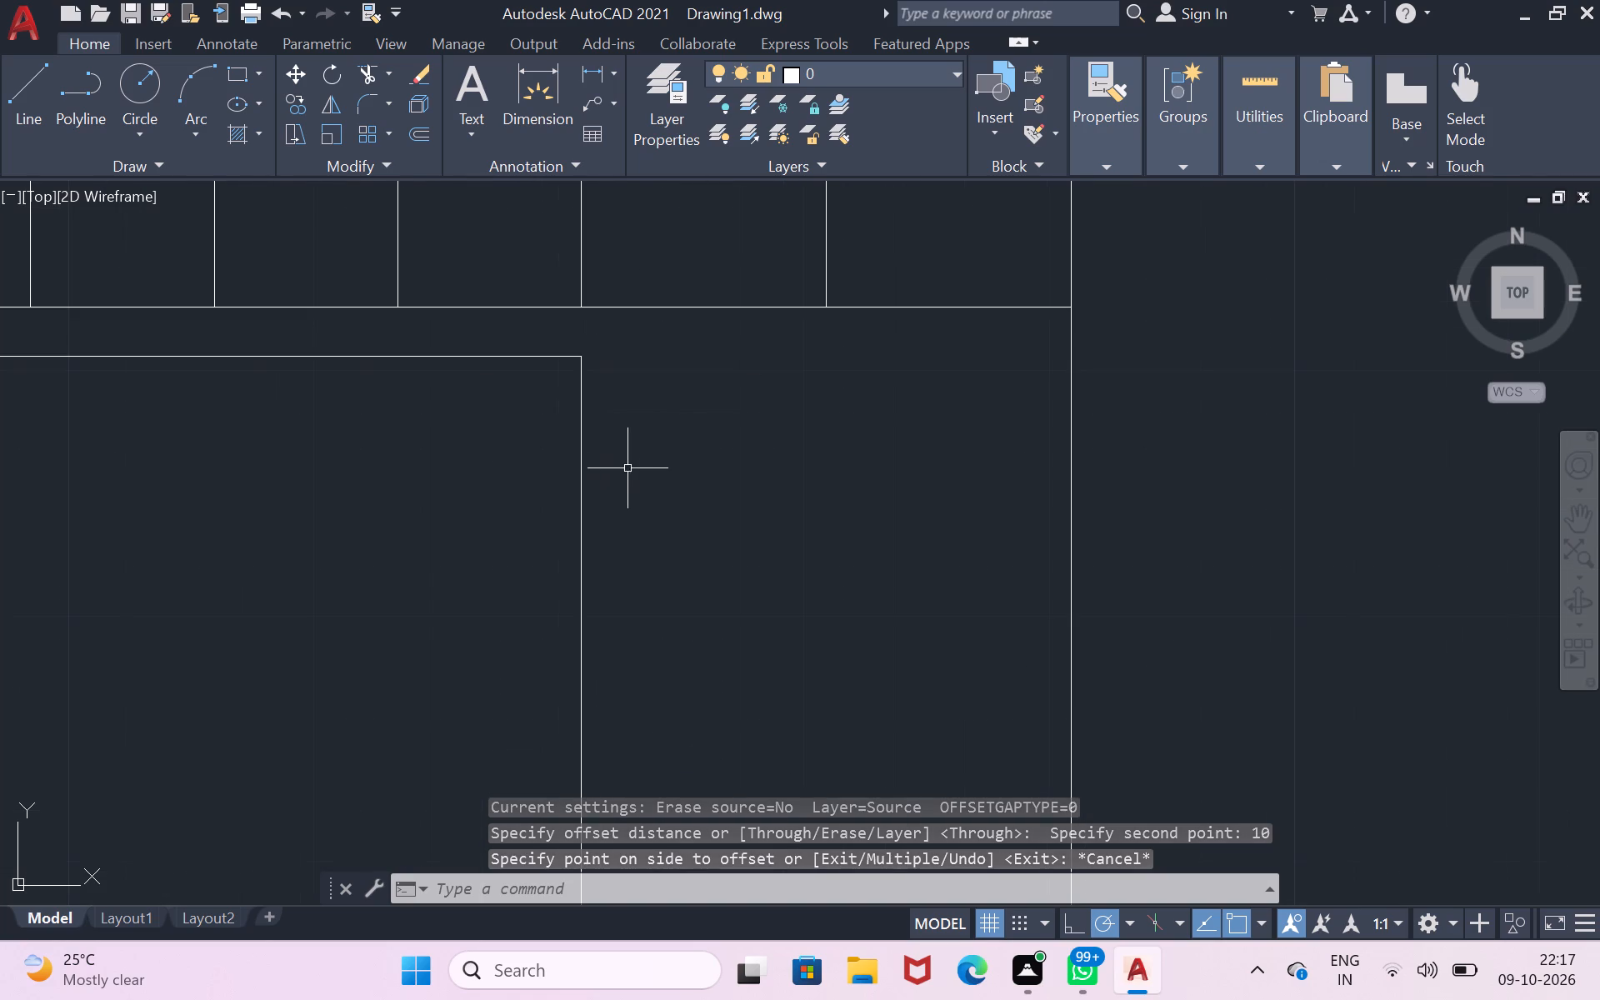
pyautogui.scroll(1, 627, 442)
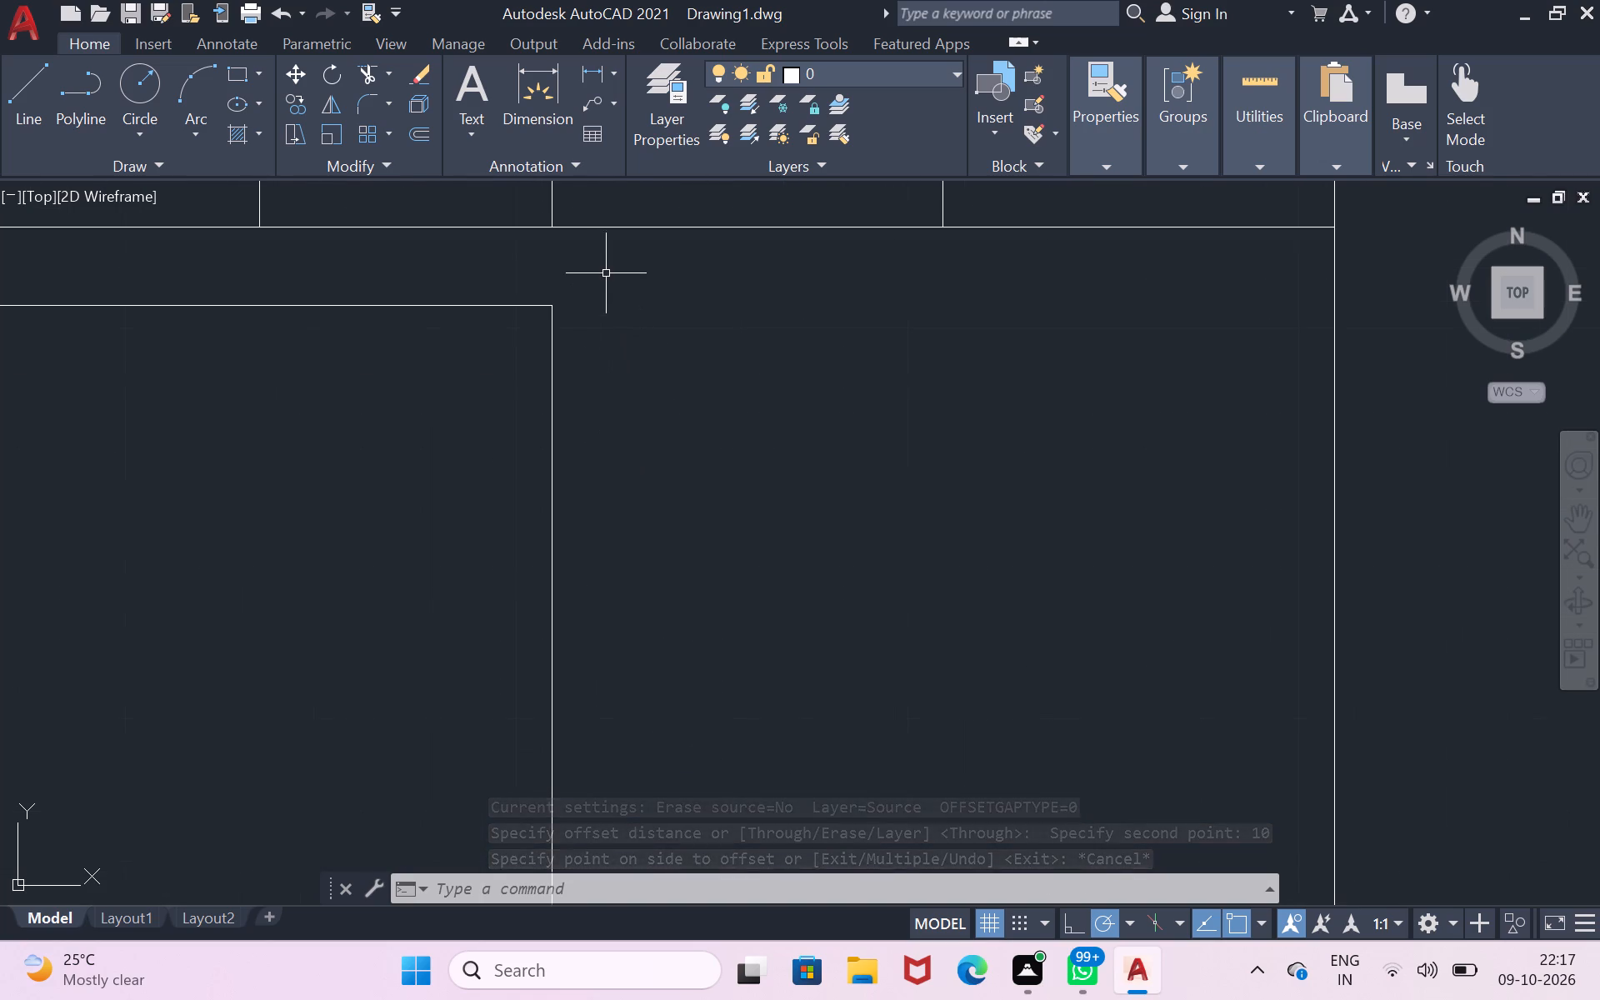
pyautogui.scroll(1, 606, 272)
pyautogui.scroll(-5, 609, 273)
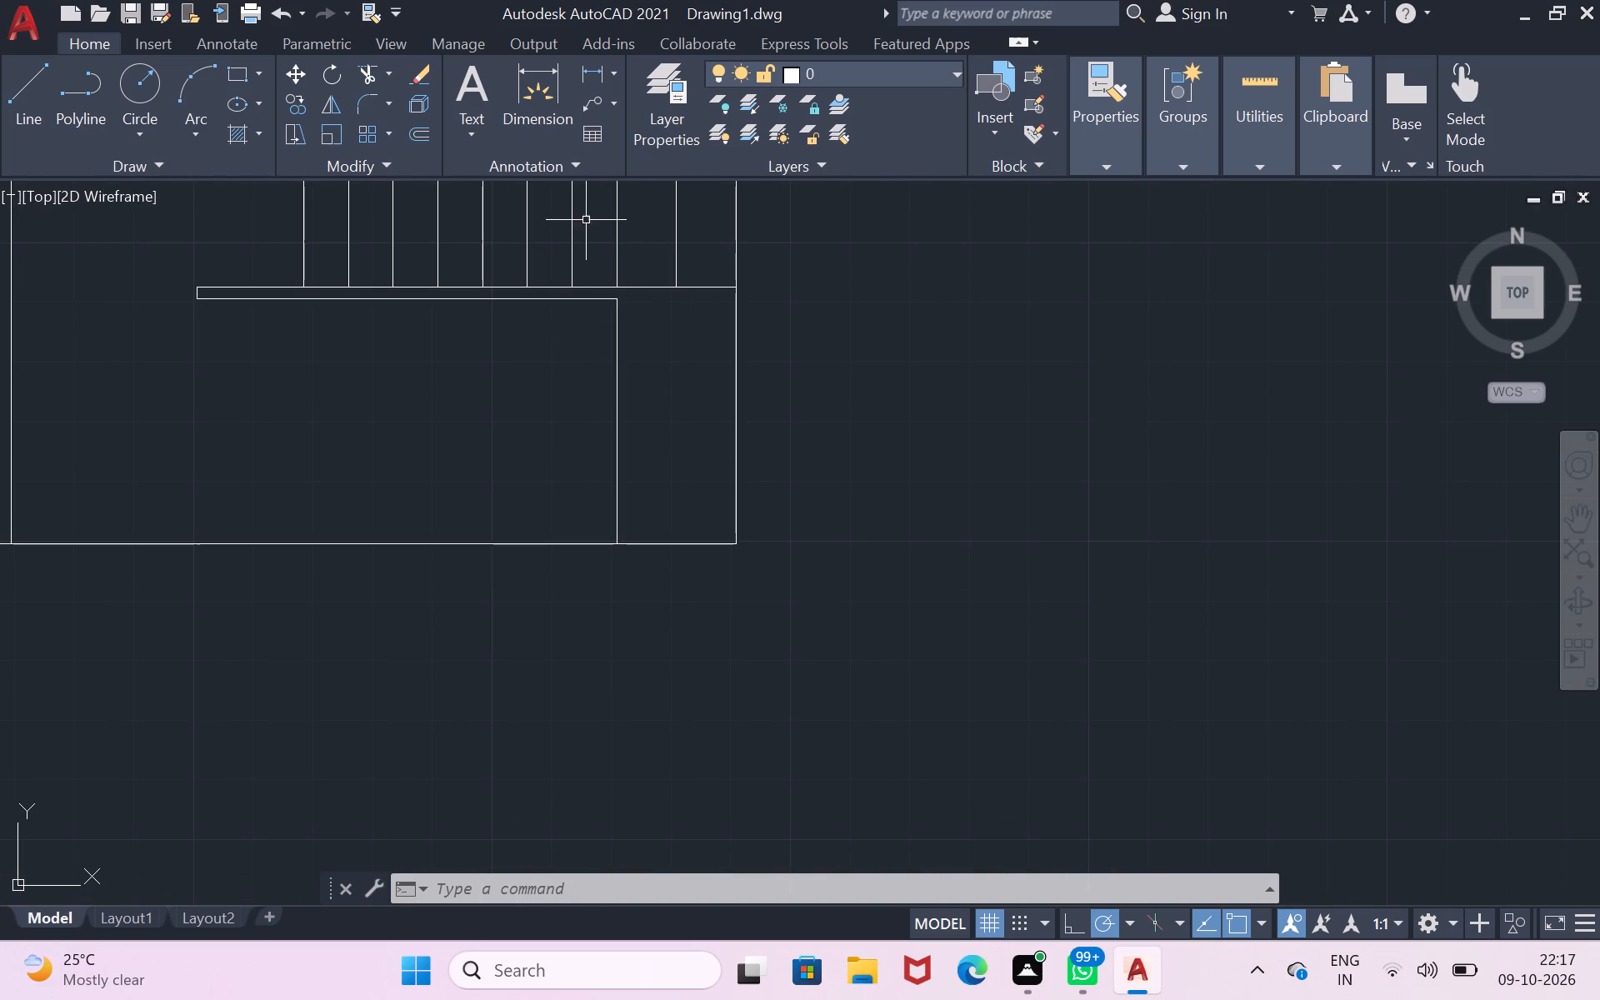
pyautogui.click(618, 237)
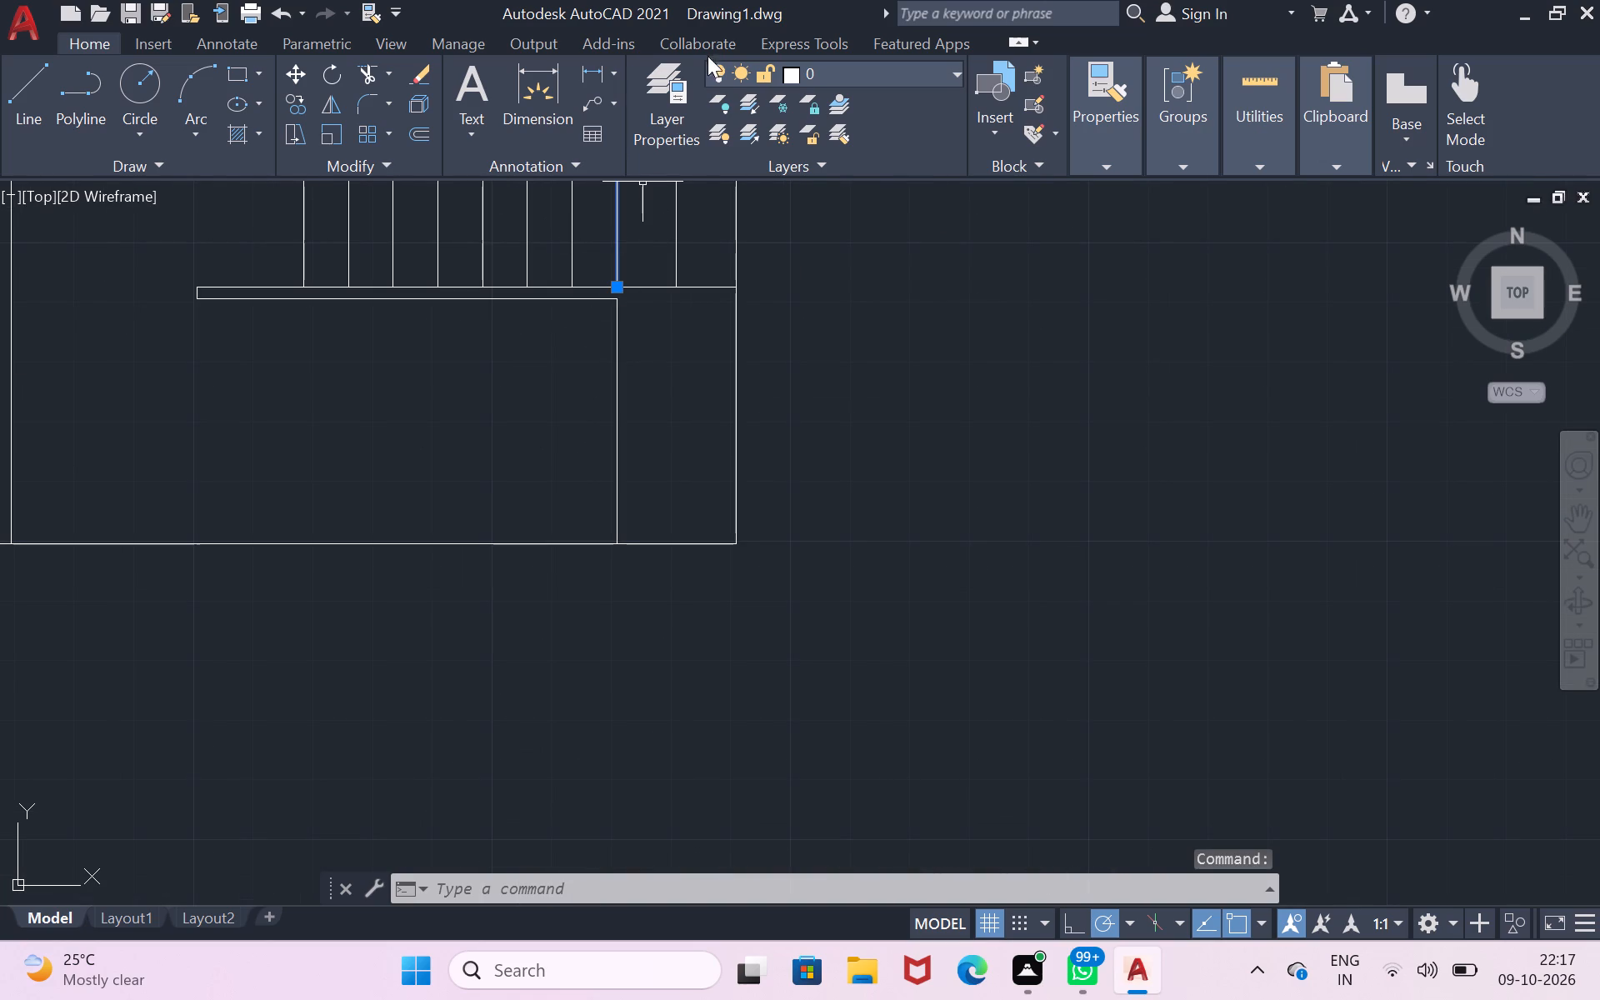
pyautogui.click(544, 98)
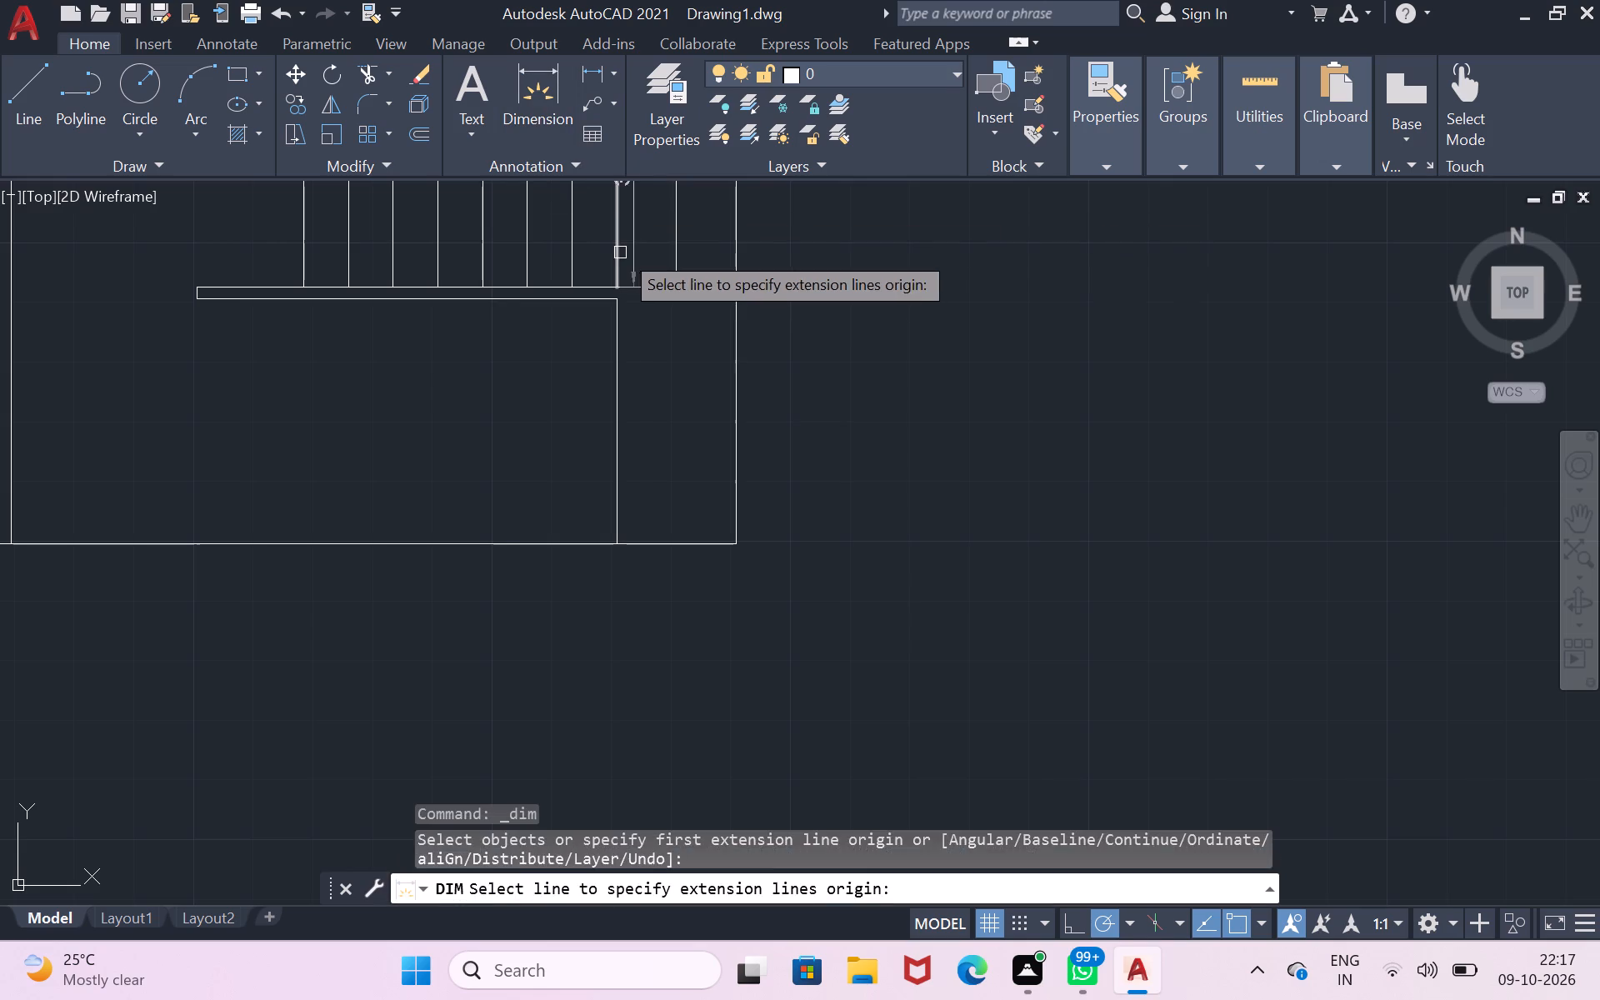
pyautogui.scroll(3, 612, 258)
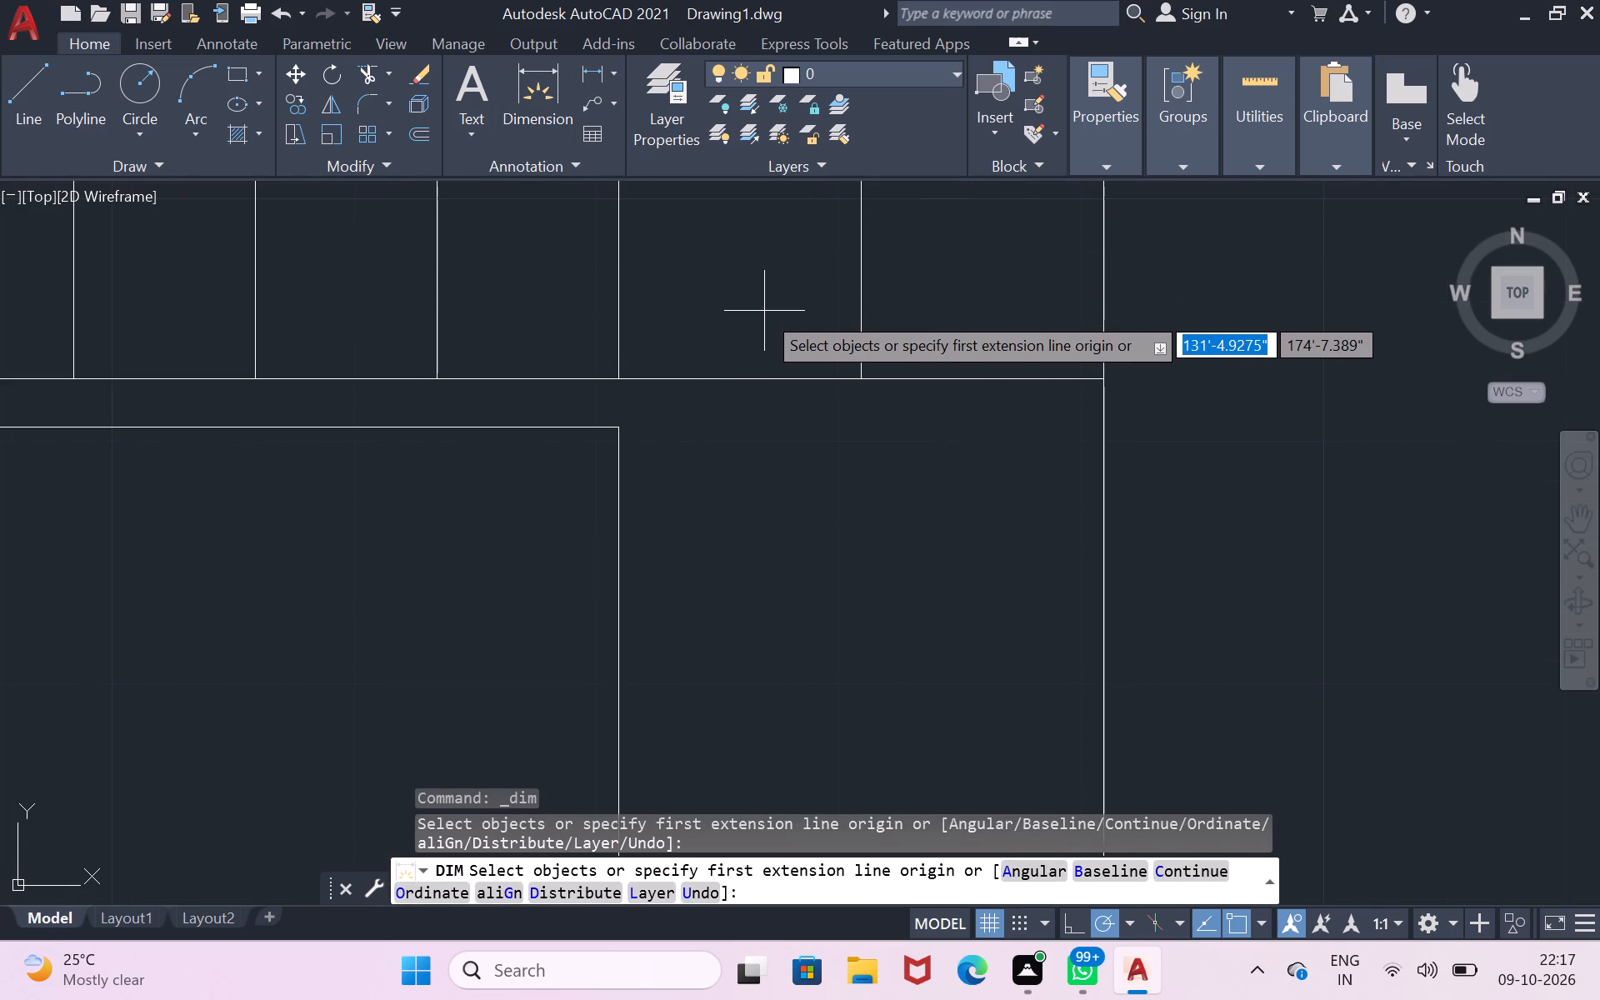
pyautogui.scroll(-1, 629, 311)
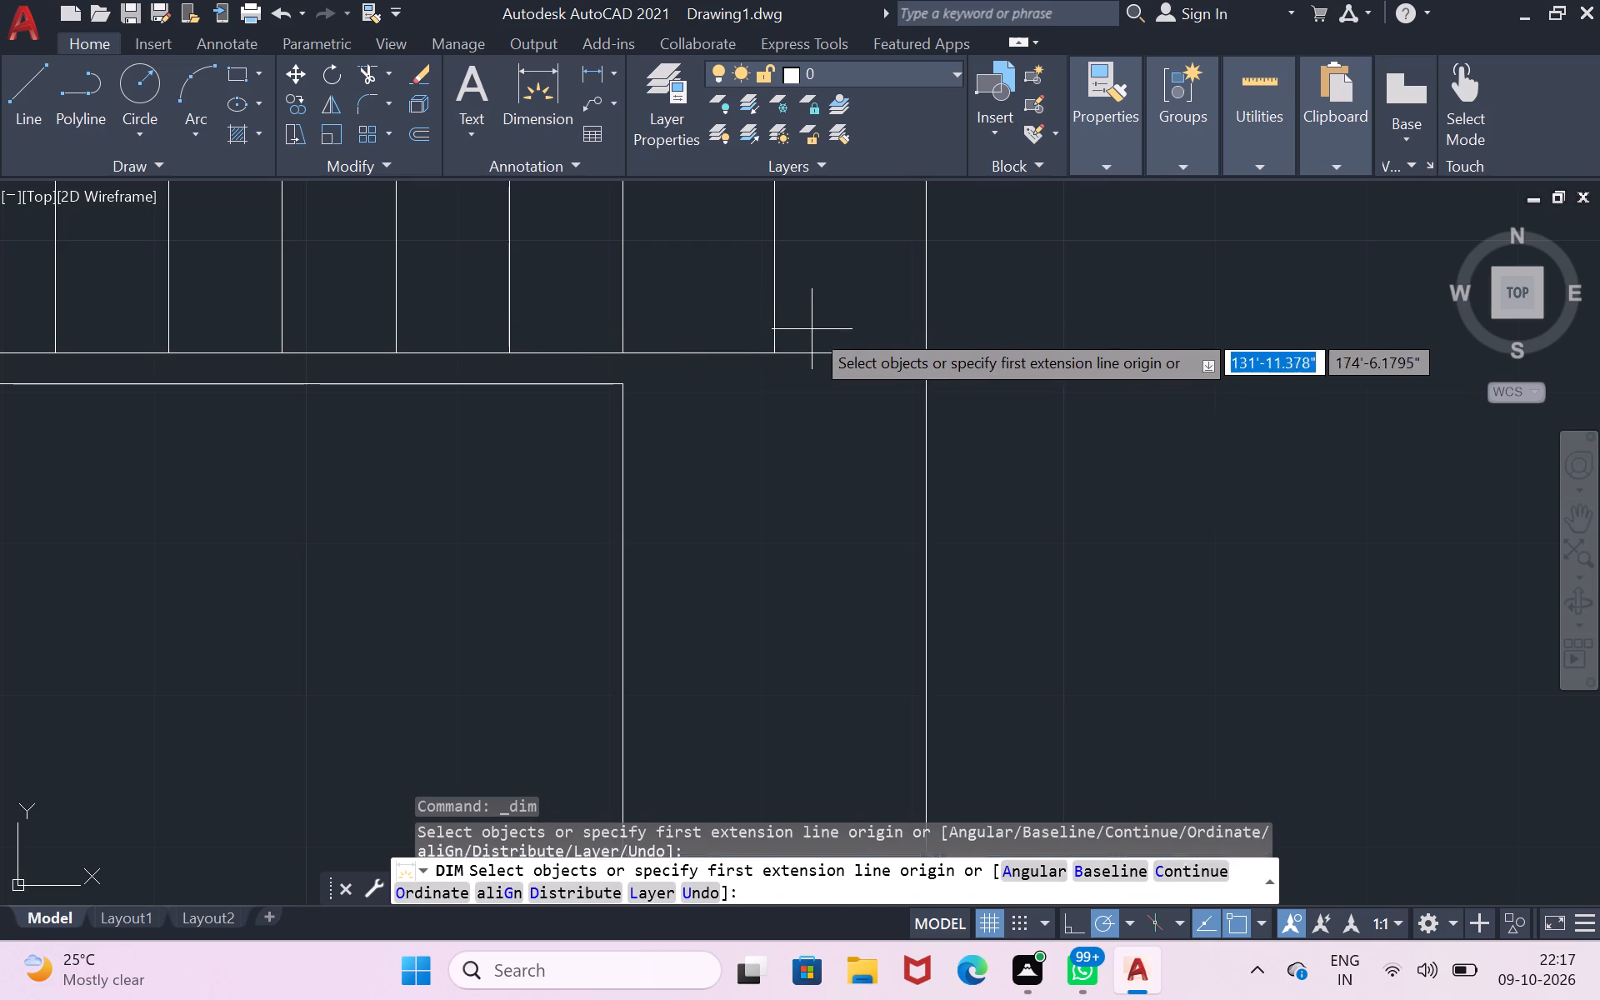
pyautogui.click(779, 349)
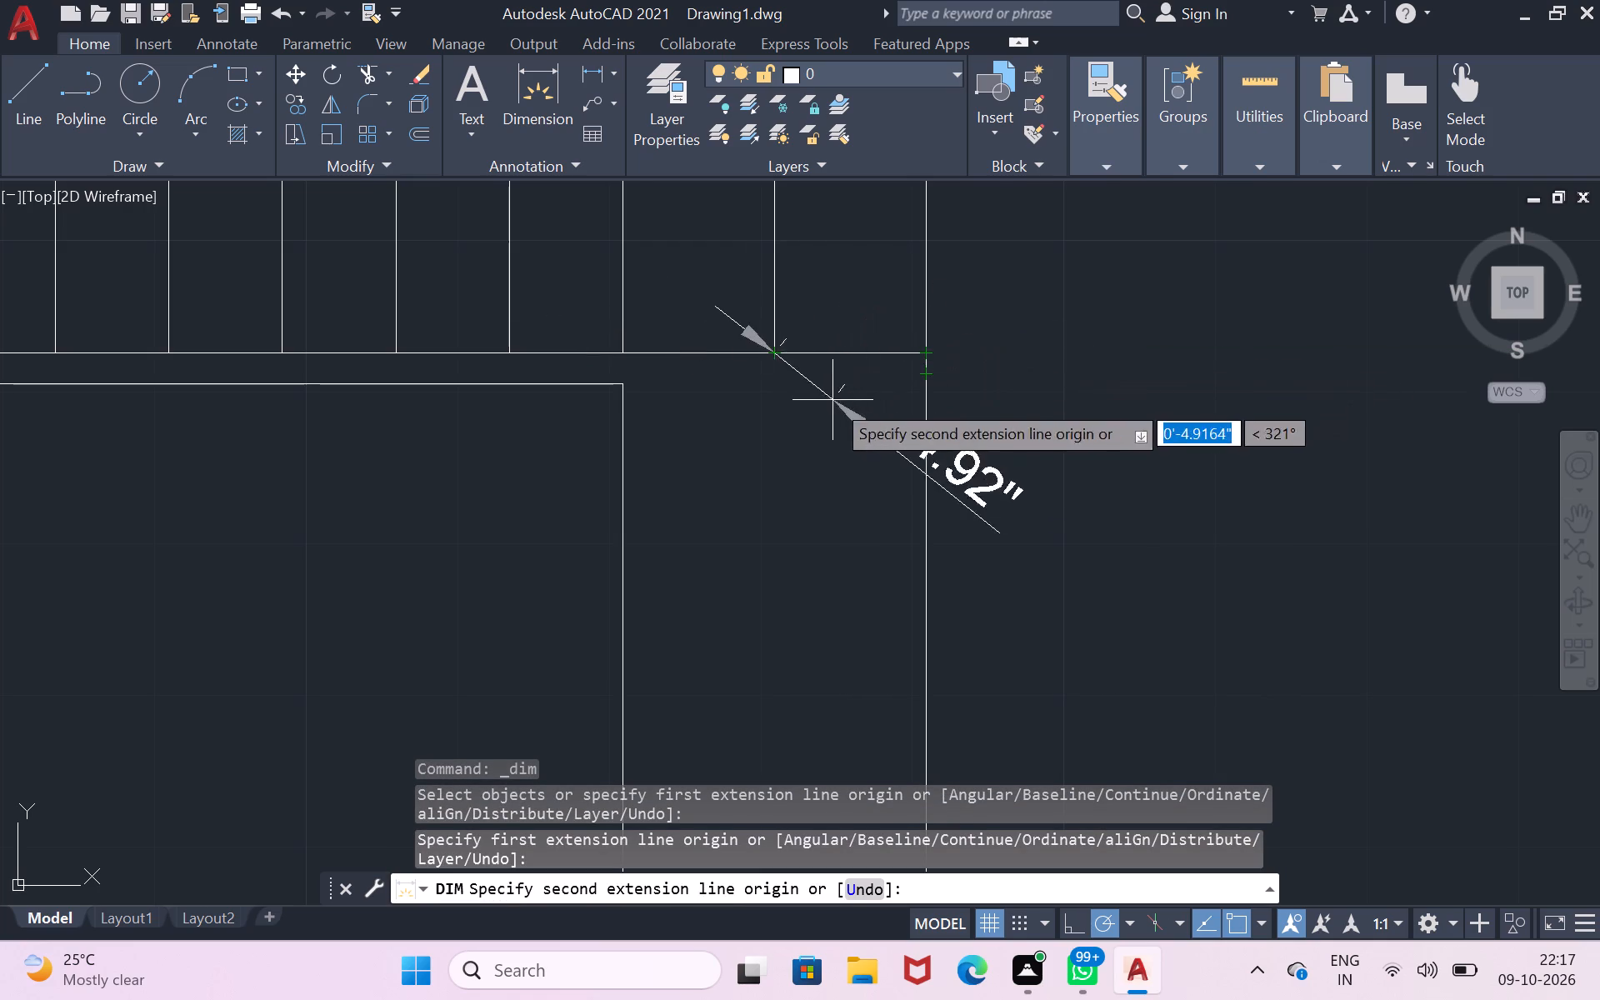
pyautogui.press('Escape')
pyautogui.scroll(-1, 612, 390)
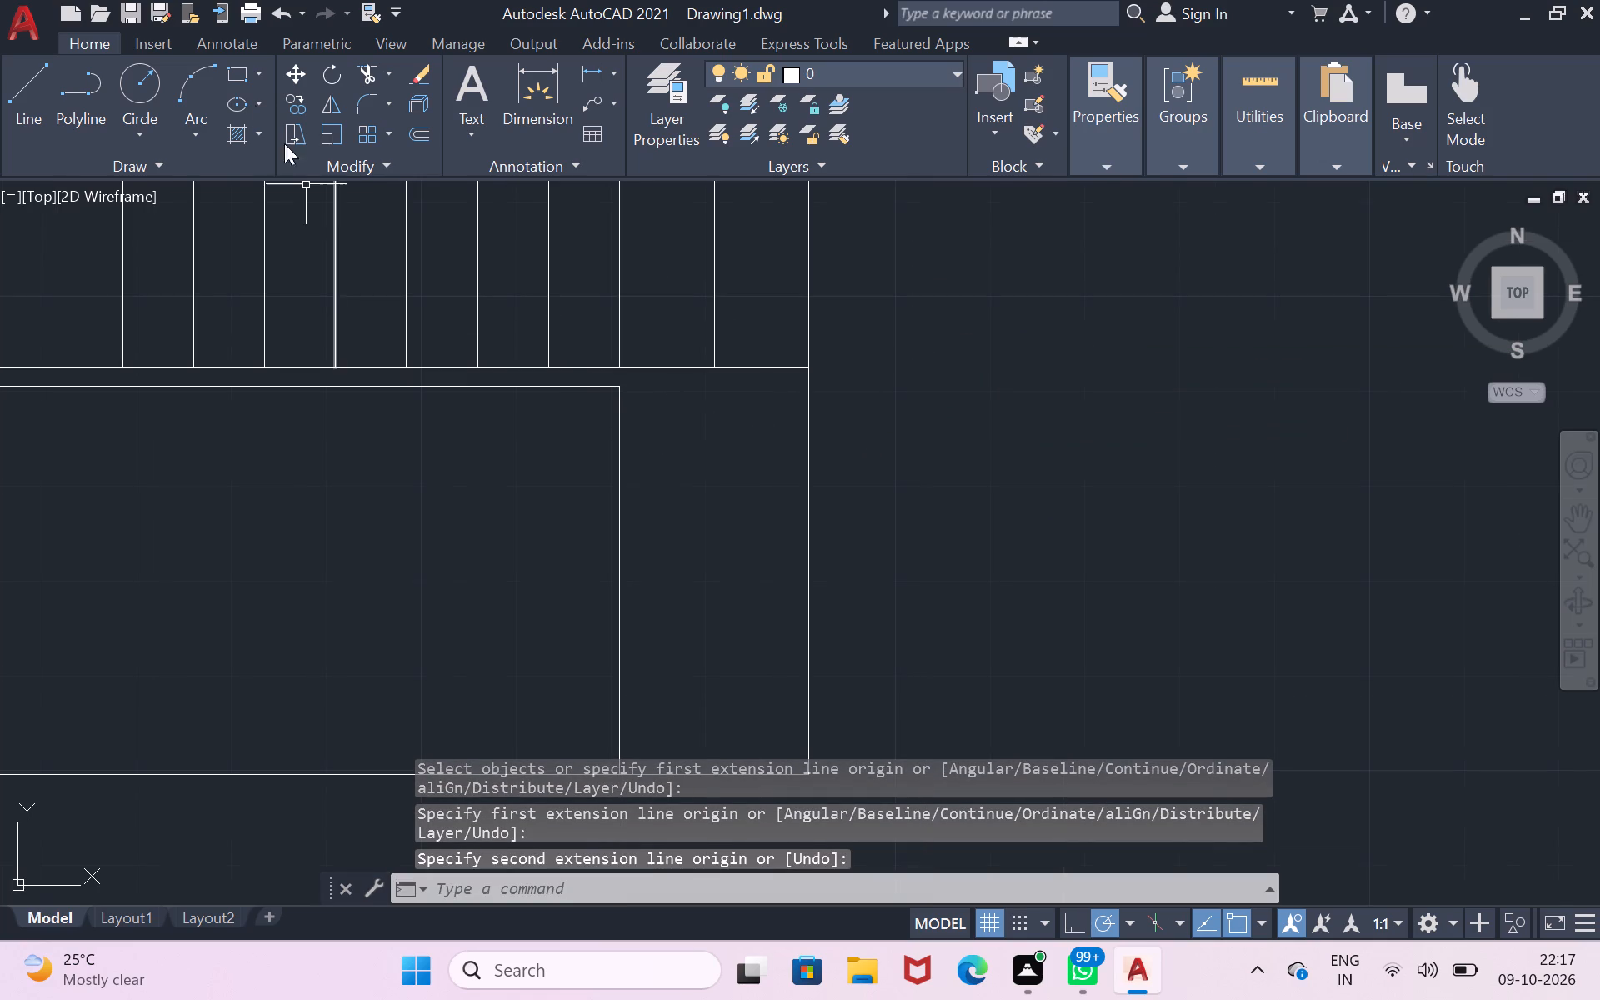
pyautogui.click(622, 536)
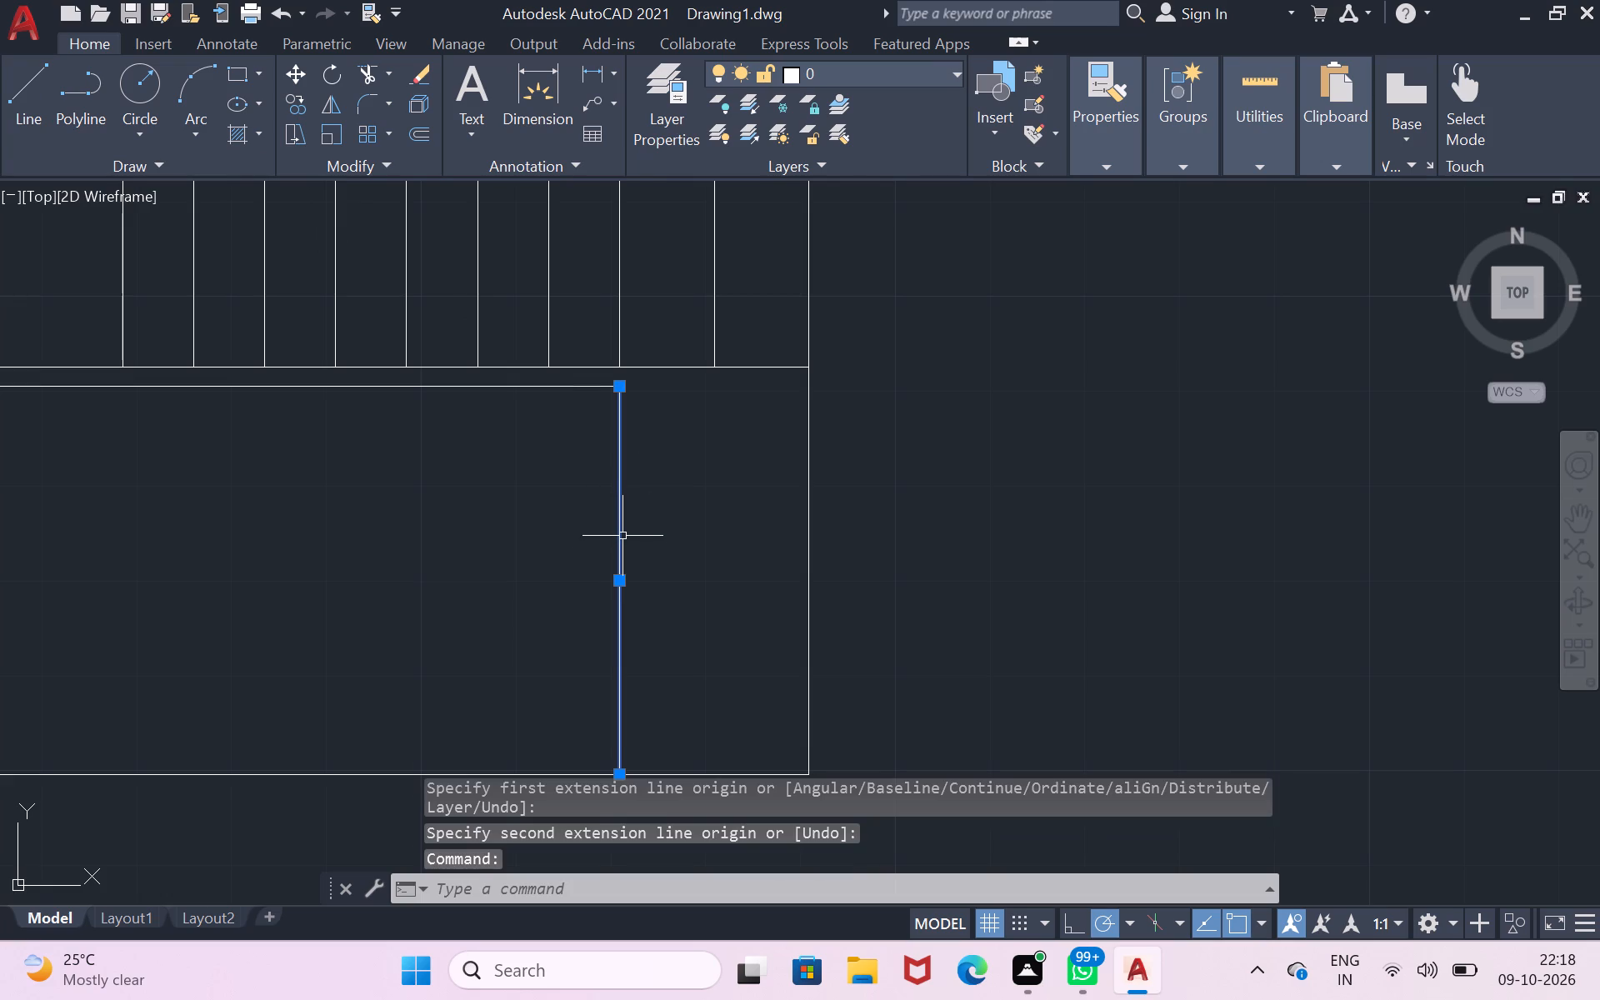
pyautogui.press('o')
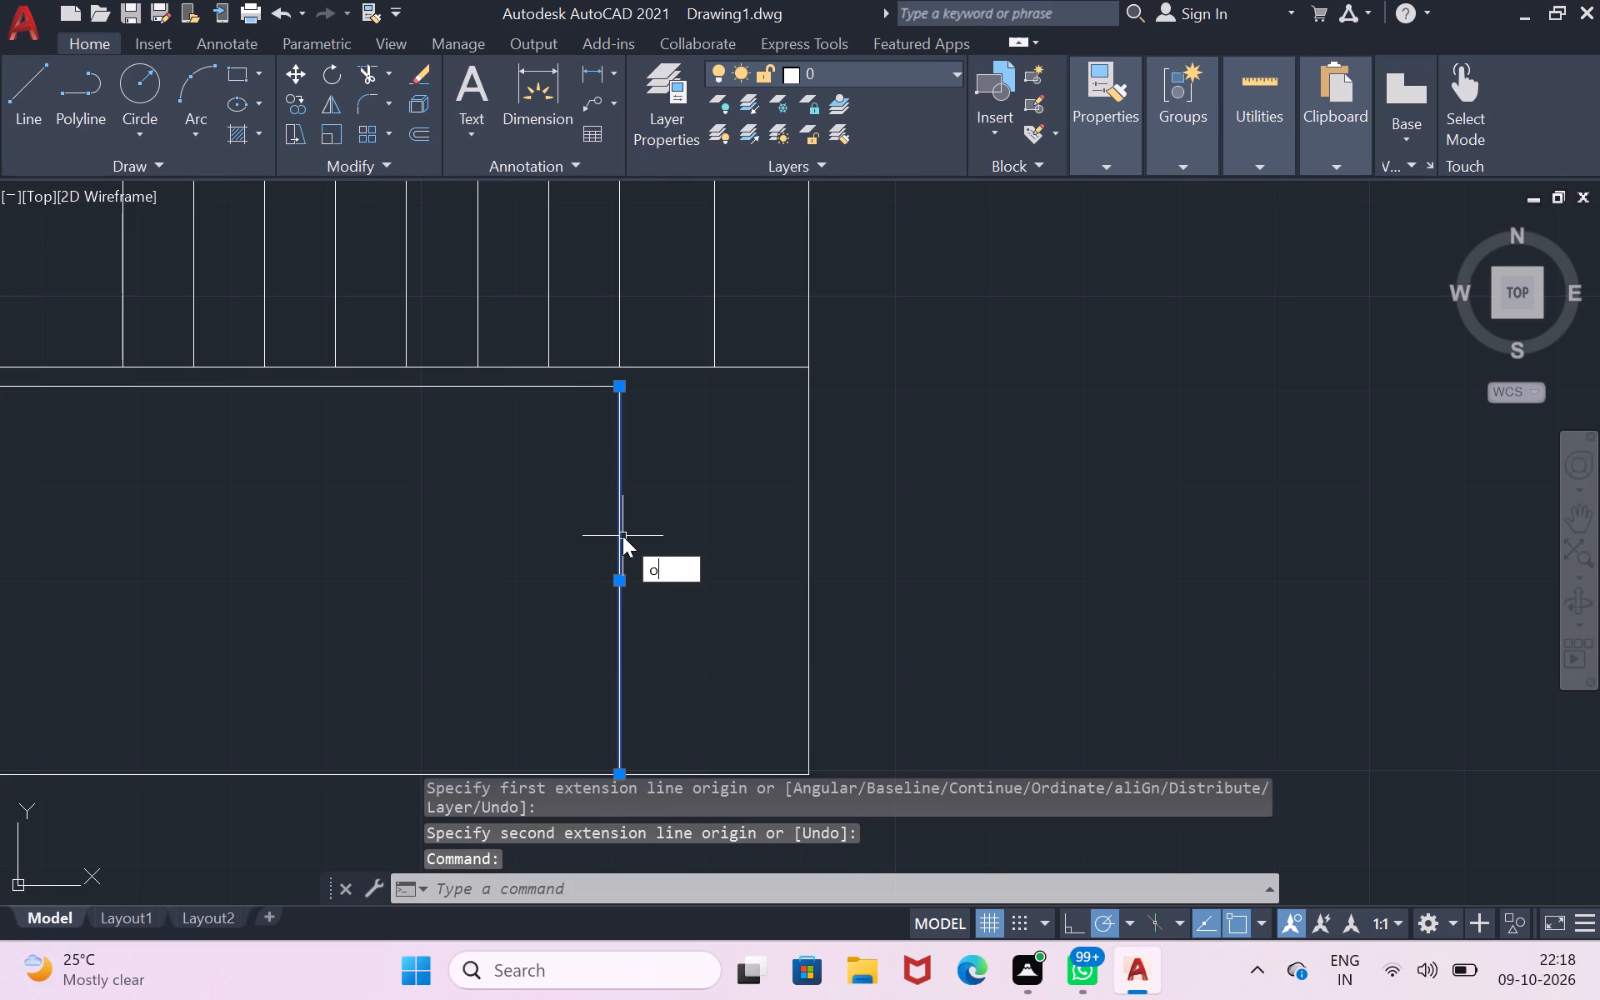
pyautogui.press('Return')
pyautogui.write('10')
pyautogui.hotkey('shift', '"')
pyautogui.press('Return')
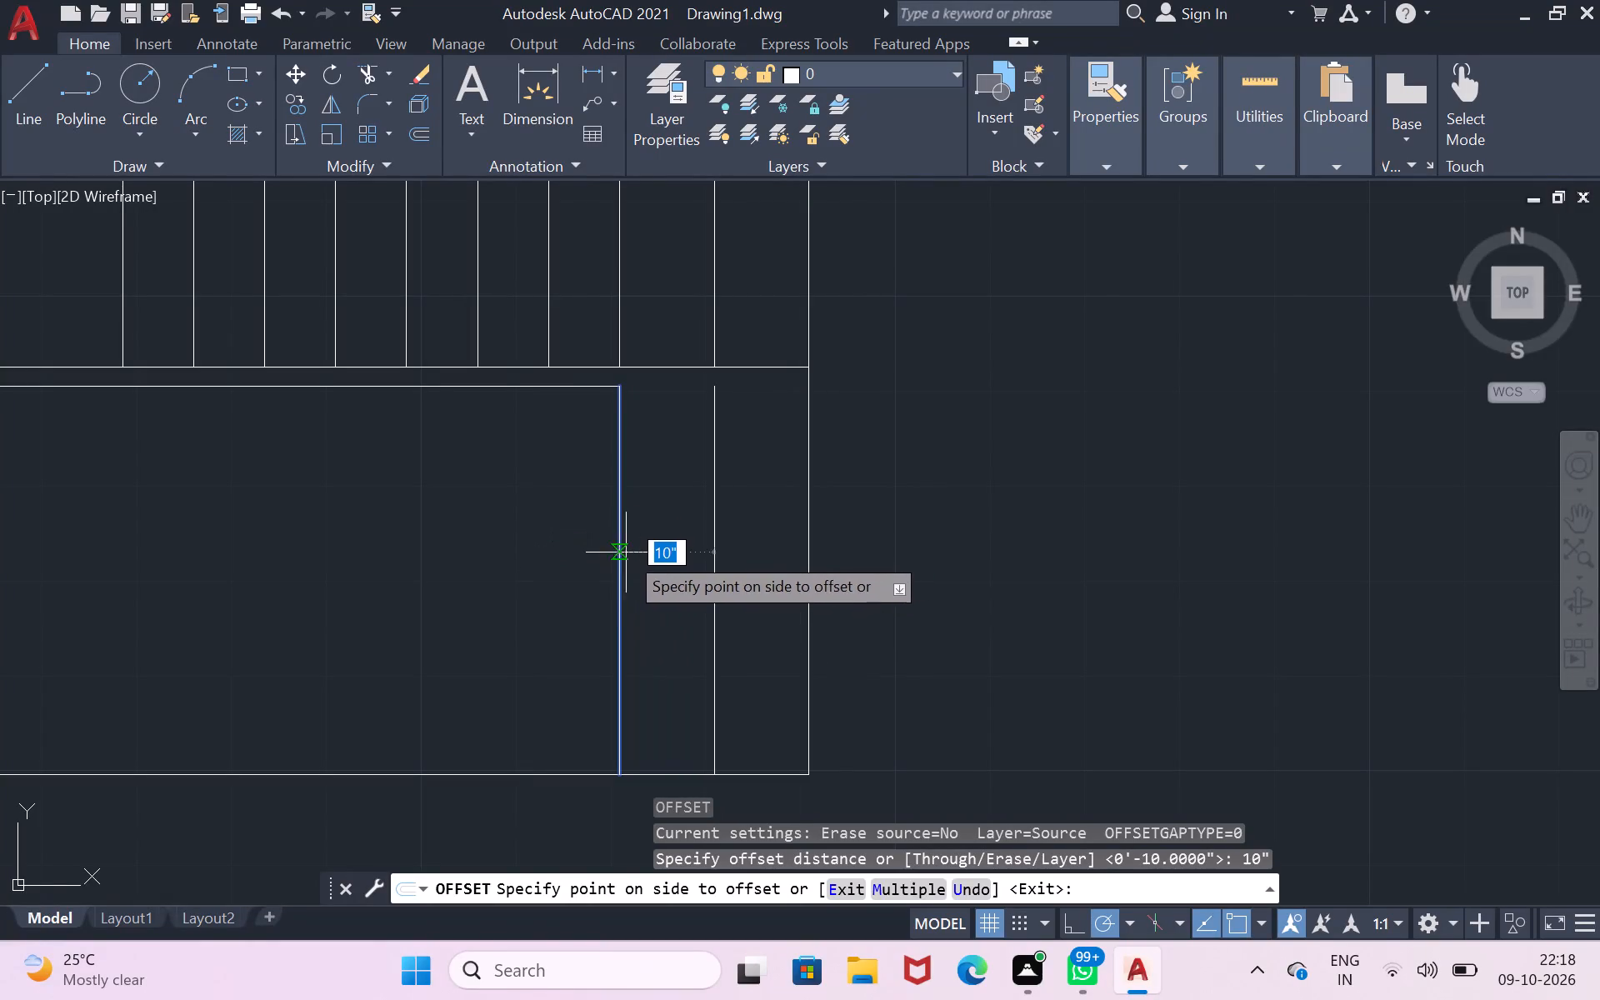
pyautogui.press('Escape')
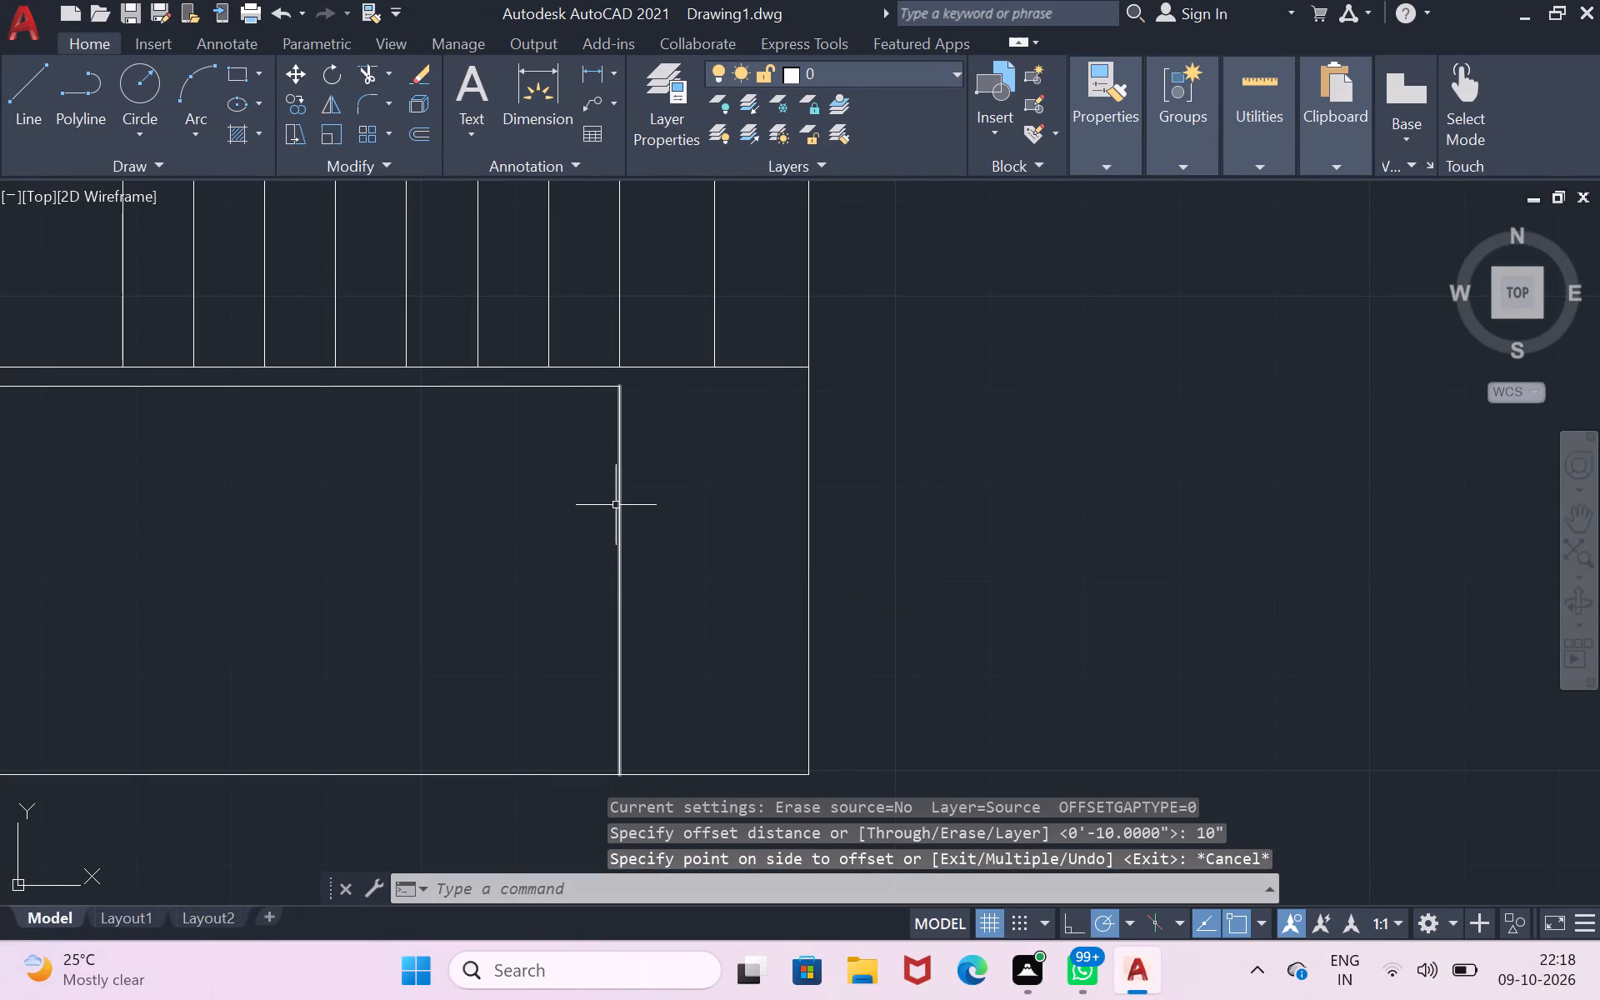
# Delete the vertical line running from the partition's south face to the room's south line.
pyautogui.click(617, 505)
pyautogui.press('Delete')
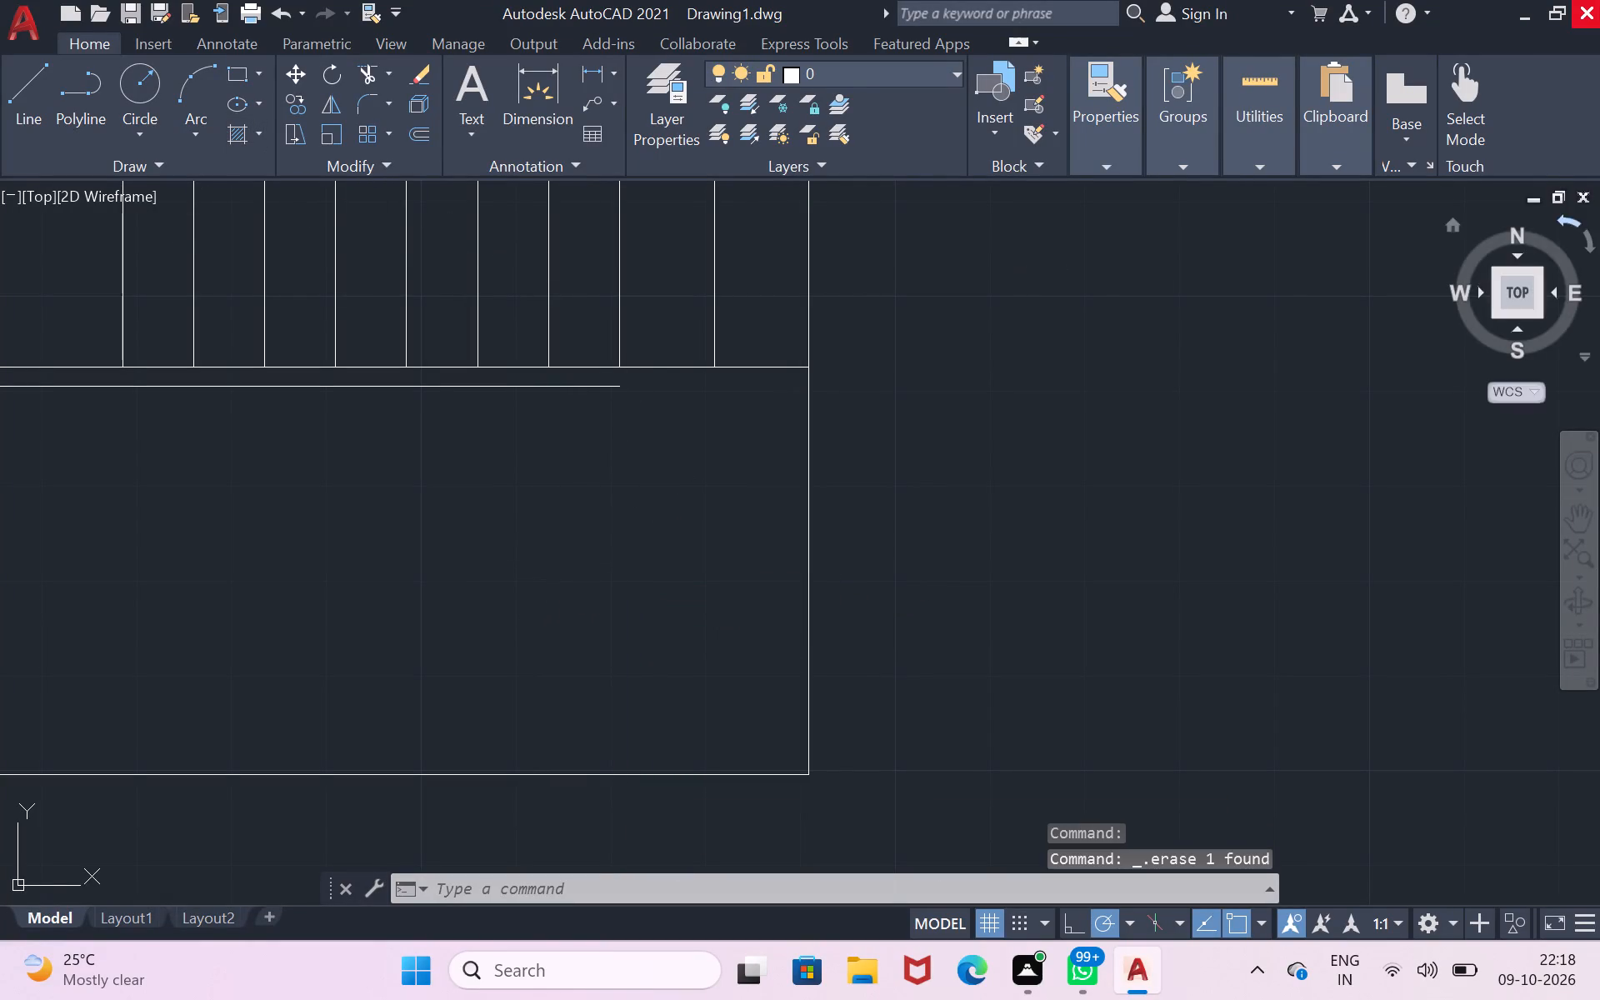
# Draw a vertical line from the partition's north face, at the south end of the east inner wall line, to the room's south line.
pyautogui.click(46, 122)
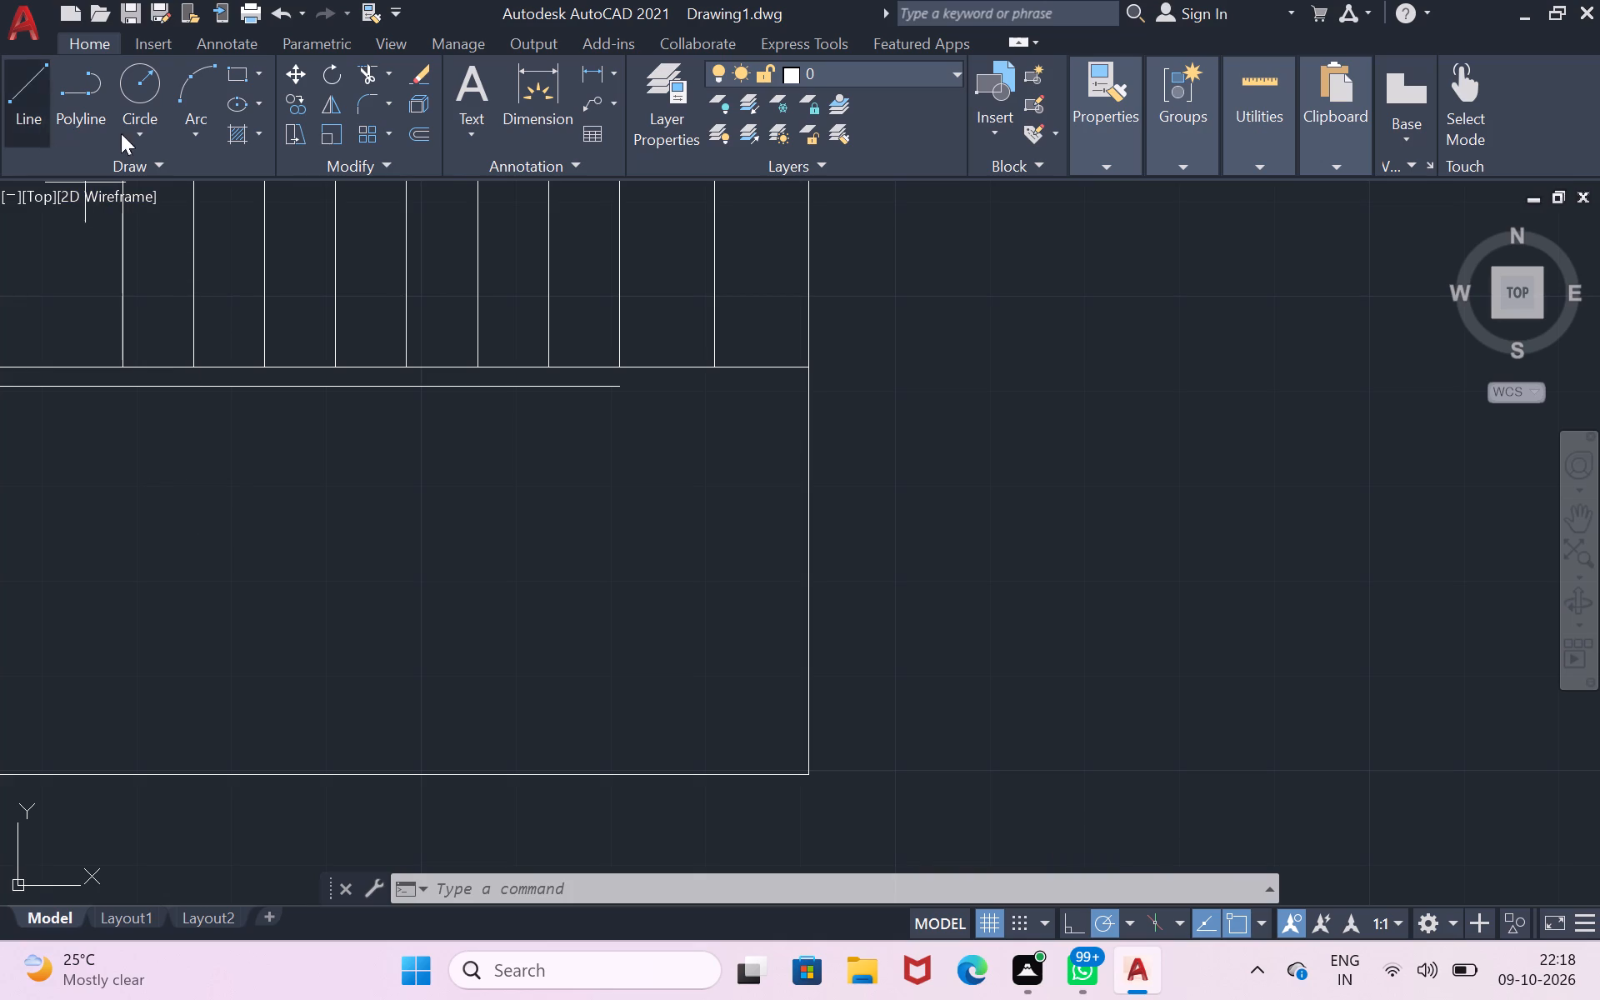
pyautogui.click(620, 374)
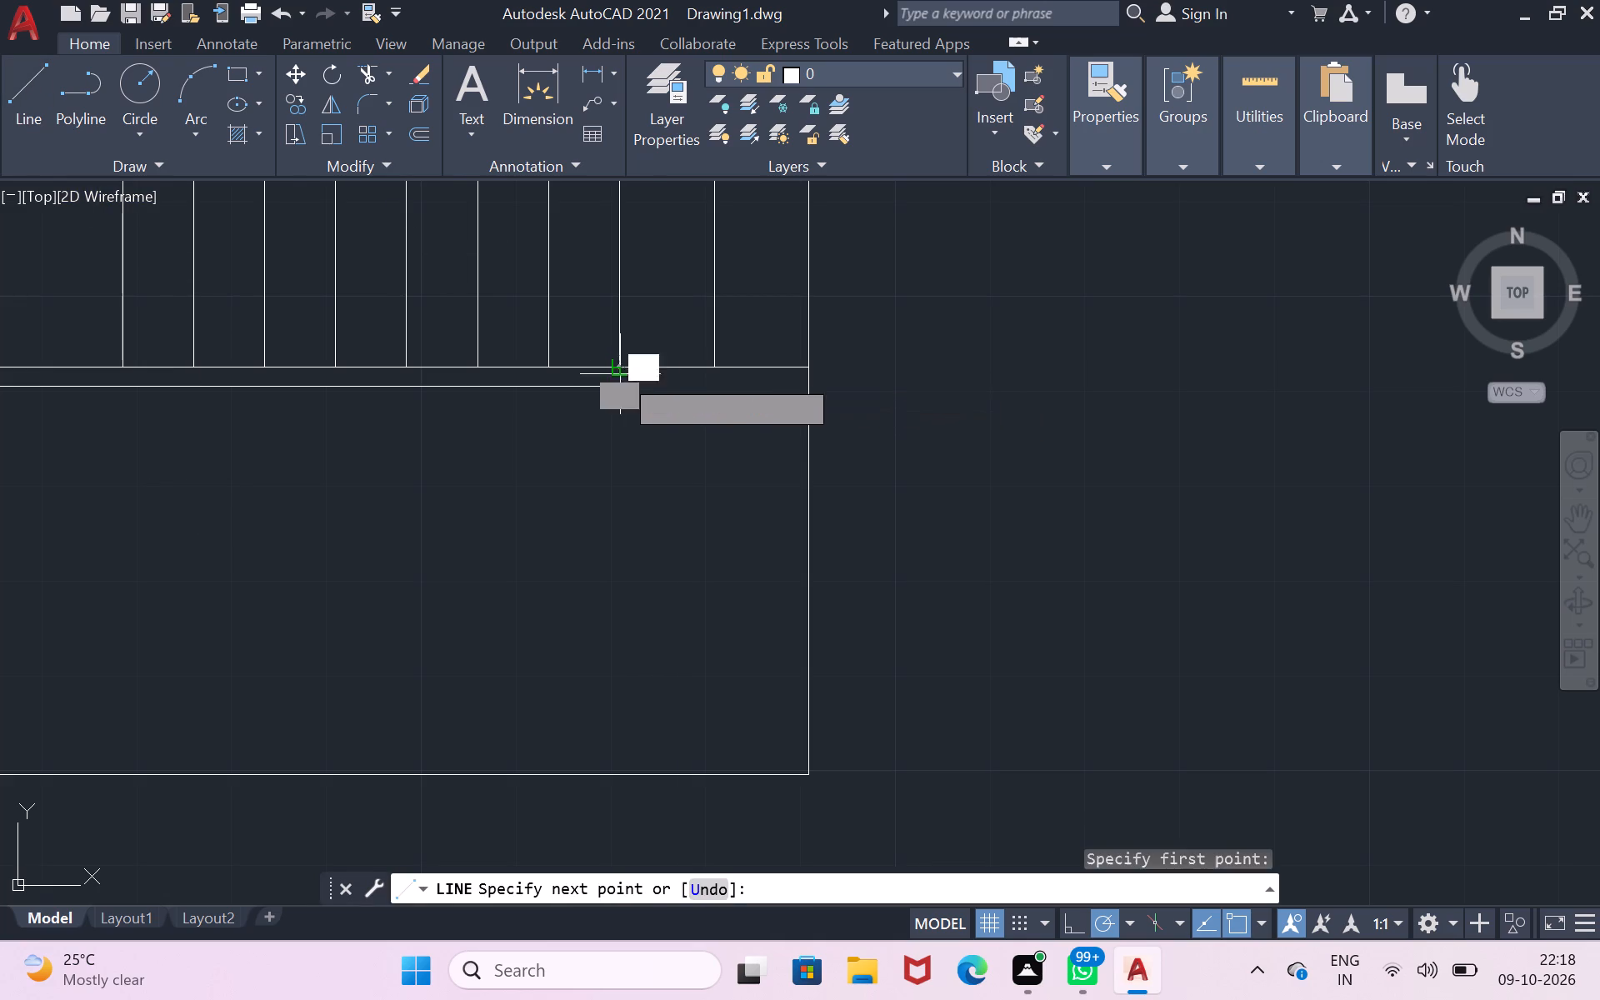
pyautogui.click(618, 774)
pyautogui.press('Return')
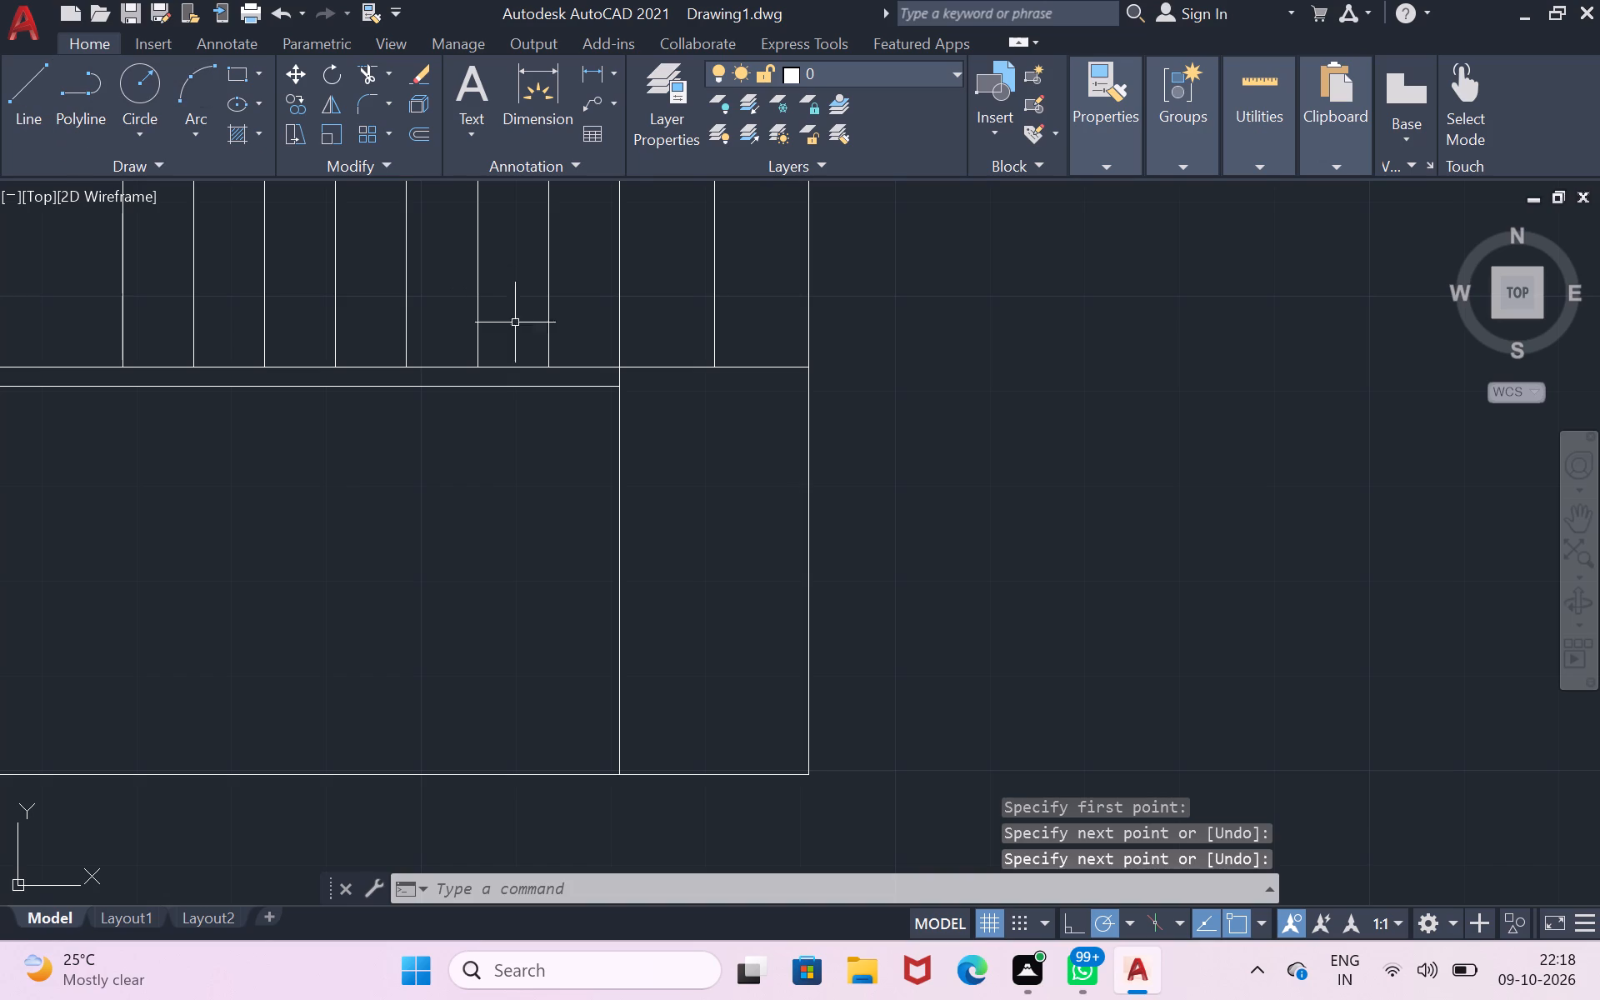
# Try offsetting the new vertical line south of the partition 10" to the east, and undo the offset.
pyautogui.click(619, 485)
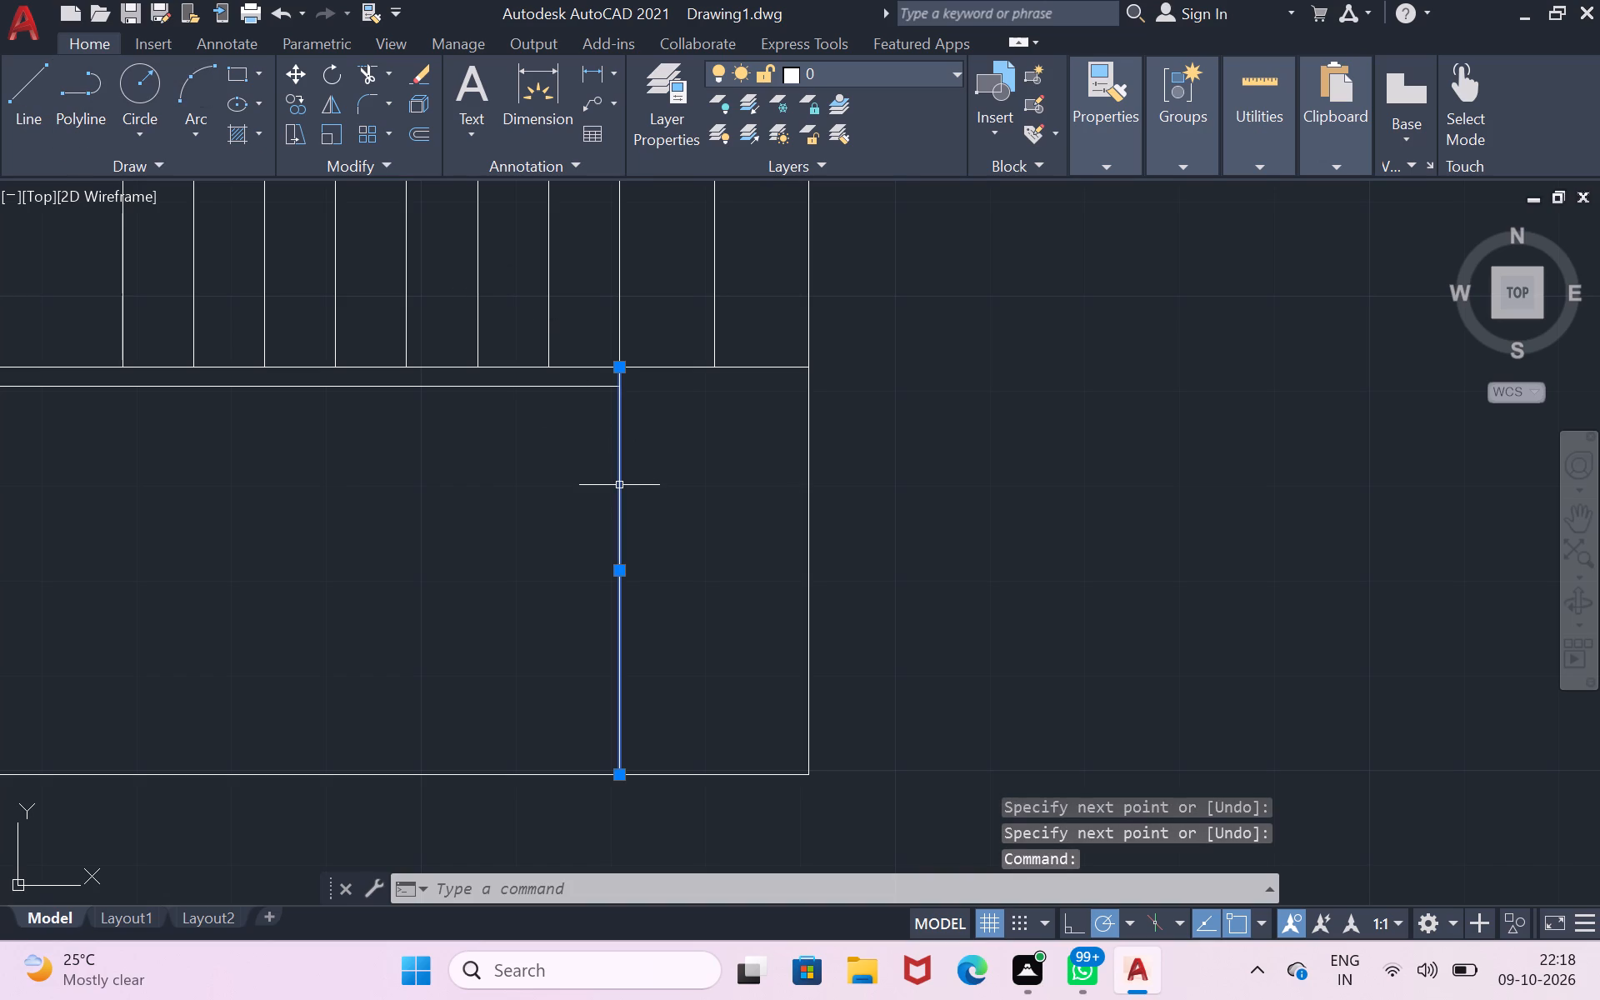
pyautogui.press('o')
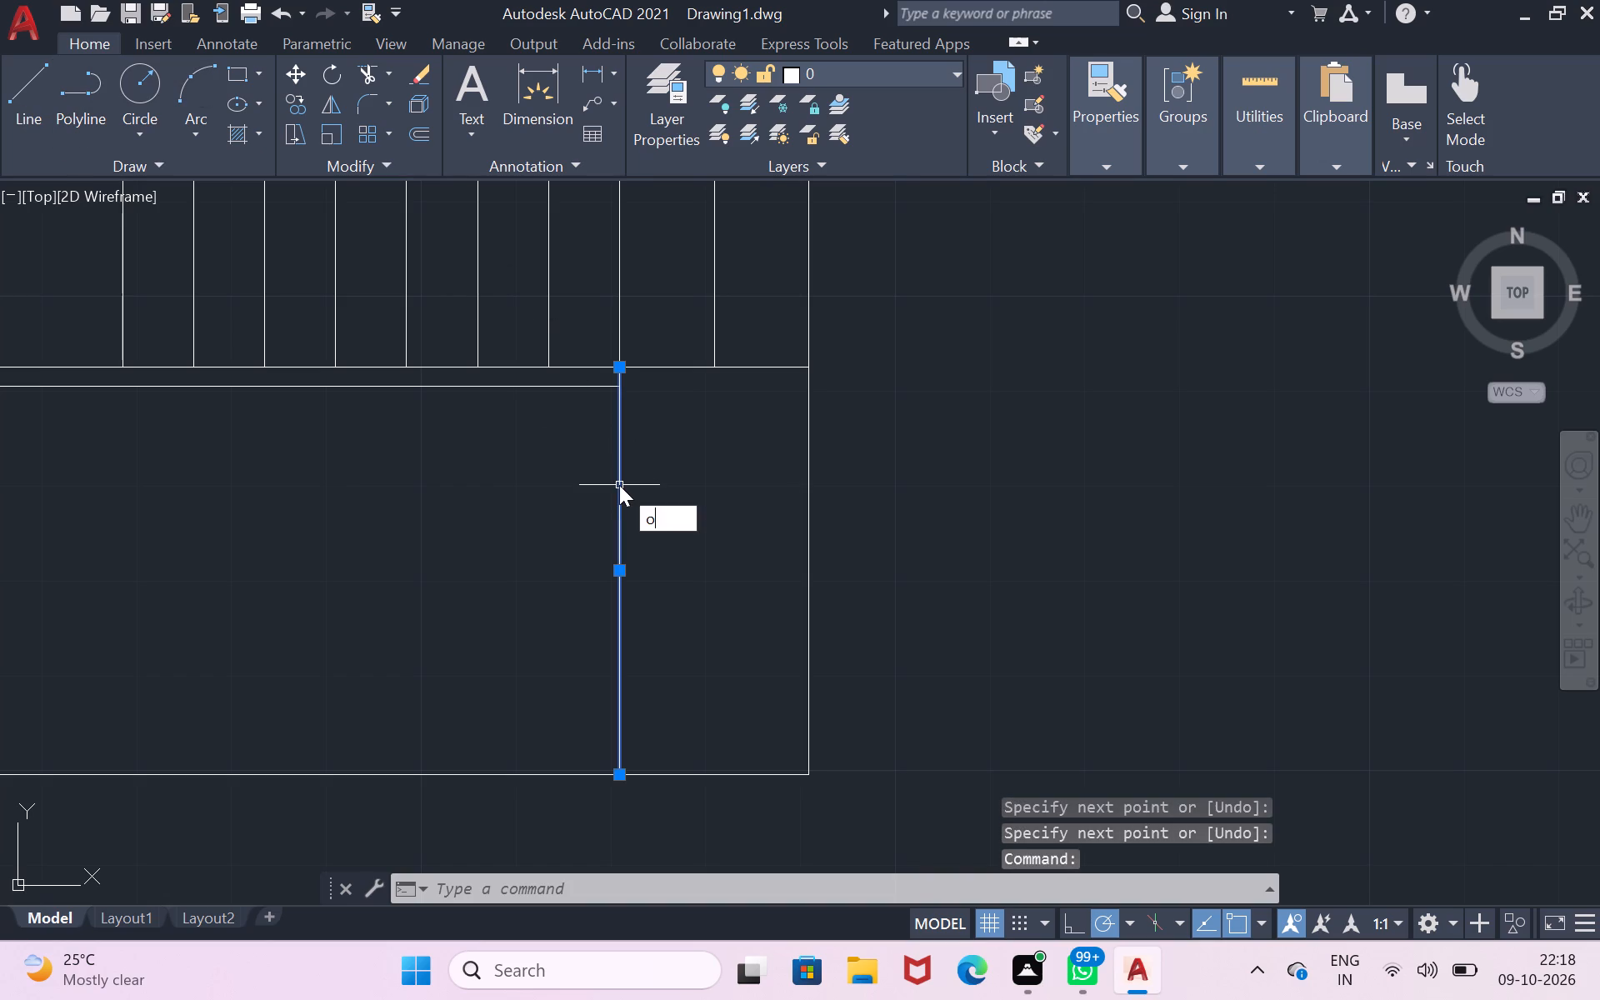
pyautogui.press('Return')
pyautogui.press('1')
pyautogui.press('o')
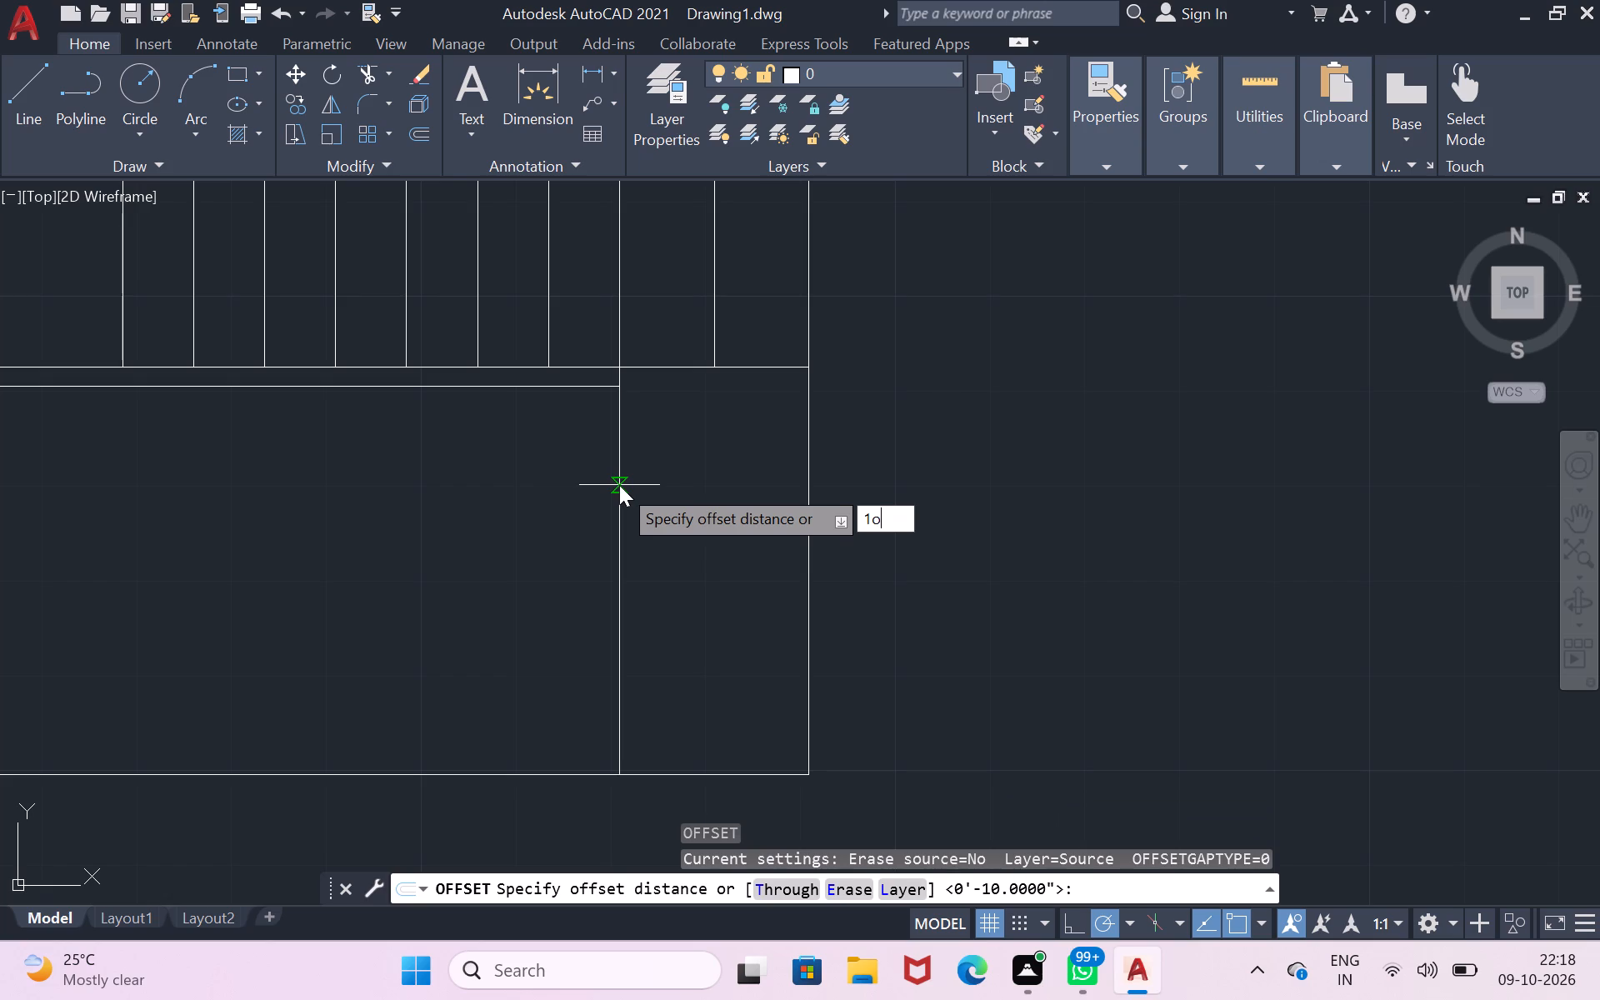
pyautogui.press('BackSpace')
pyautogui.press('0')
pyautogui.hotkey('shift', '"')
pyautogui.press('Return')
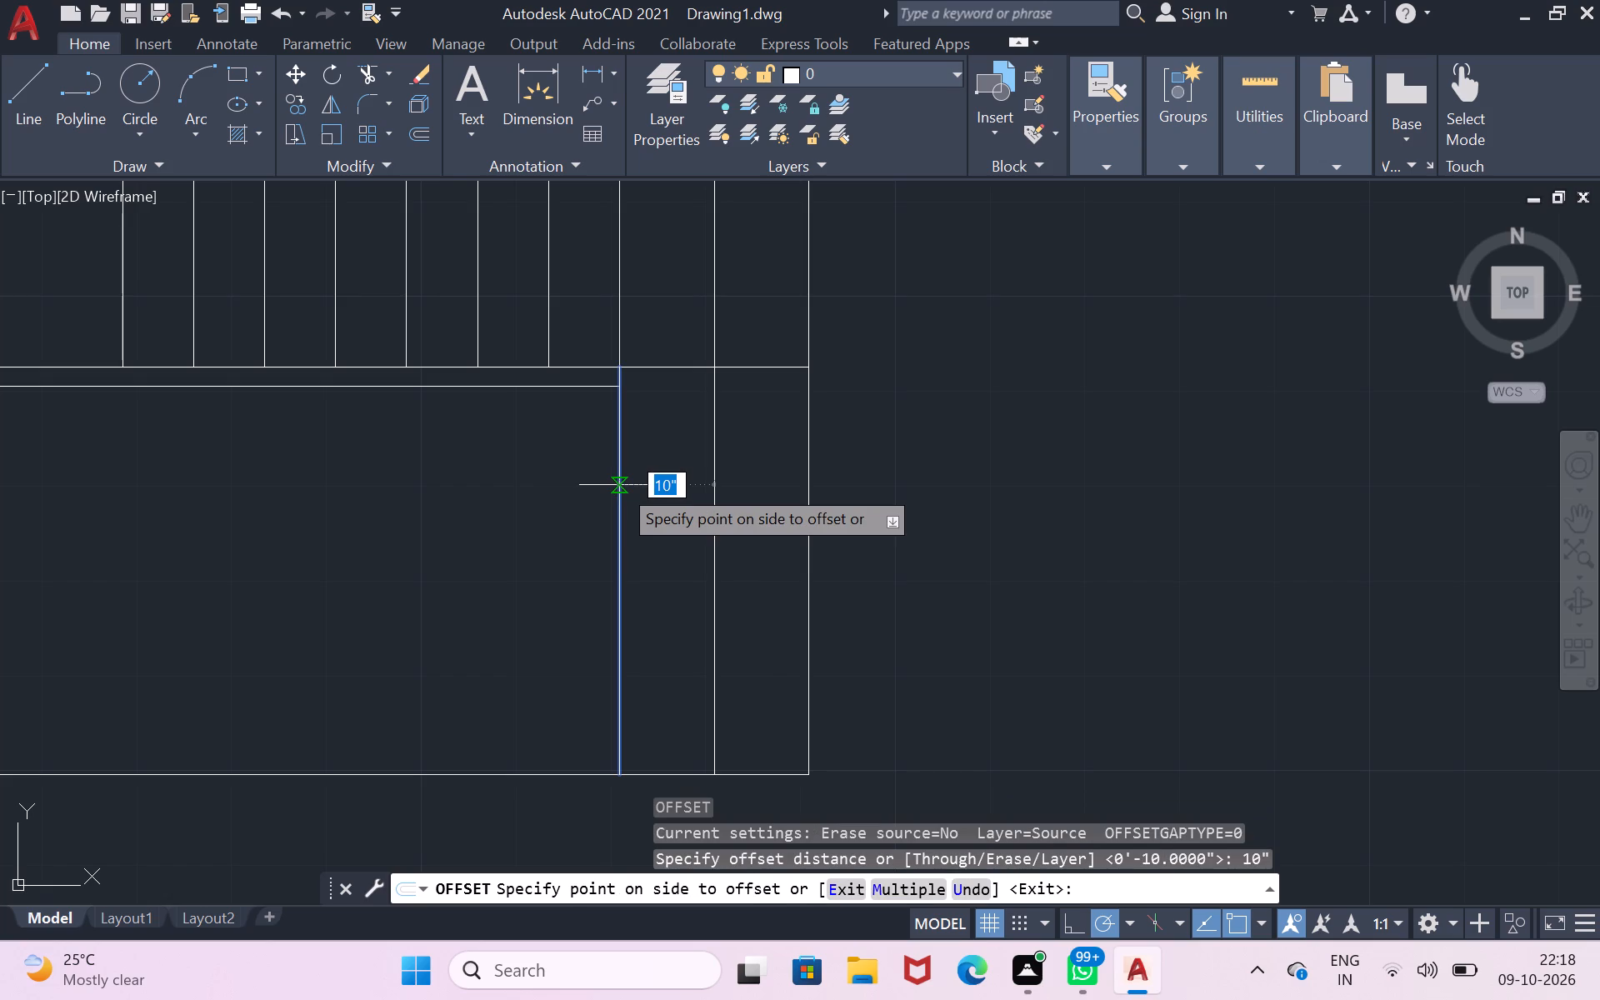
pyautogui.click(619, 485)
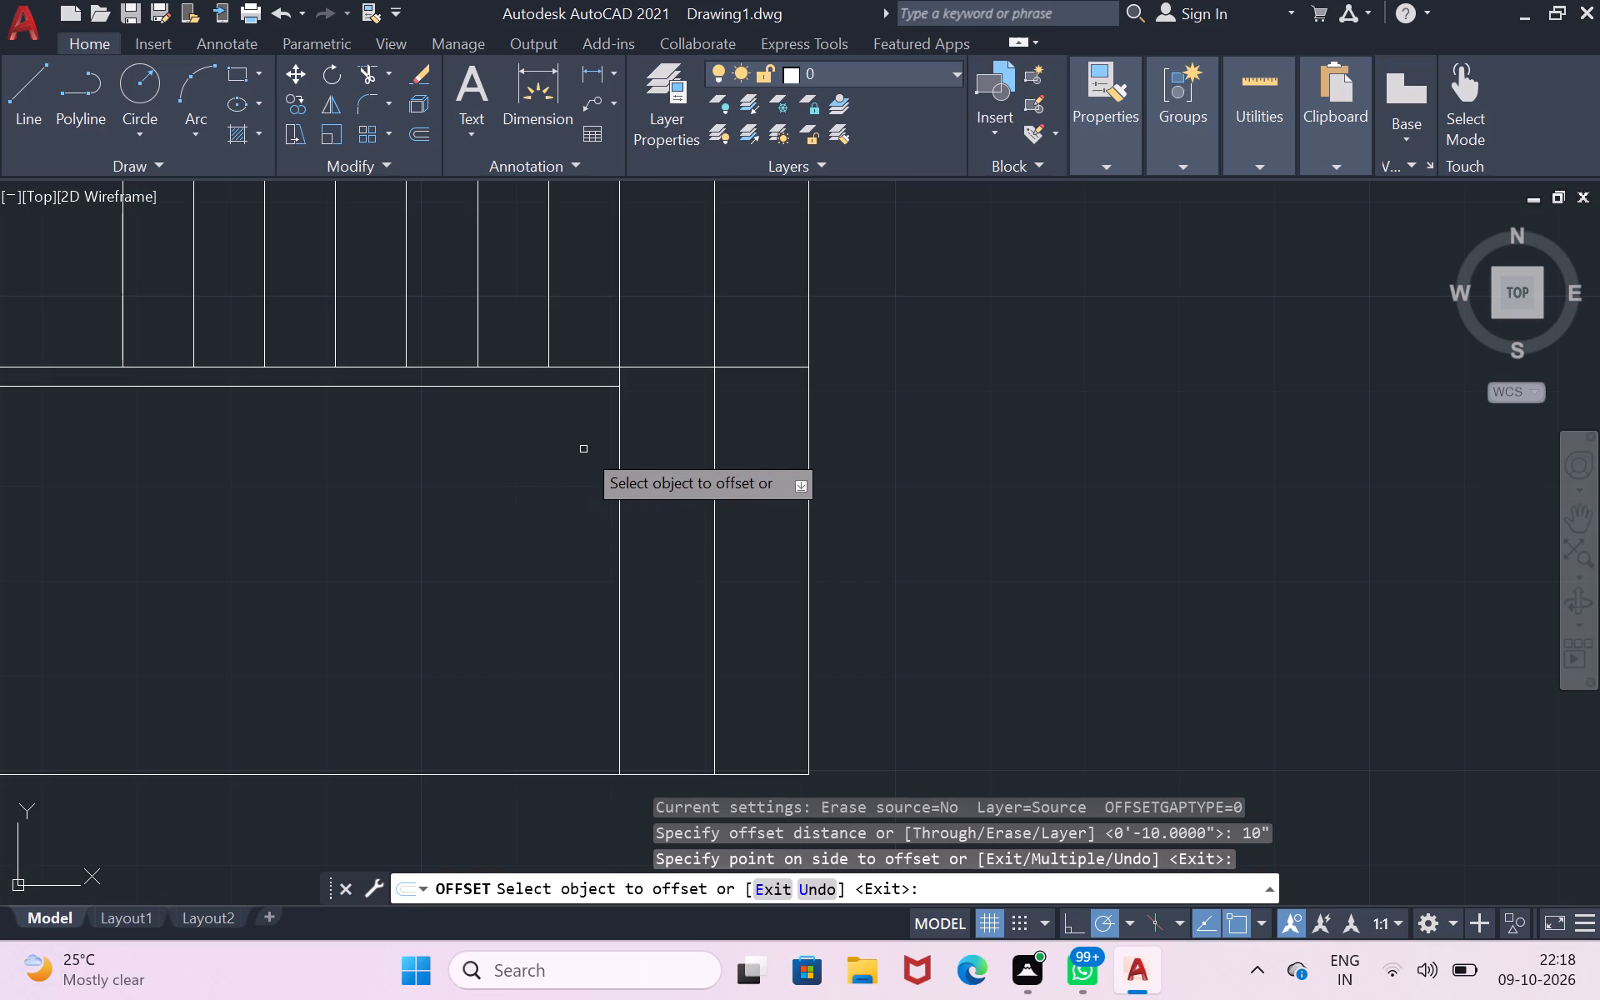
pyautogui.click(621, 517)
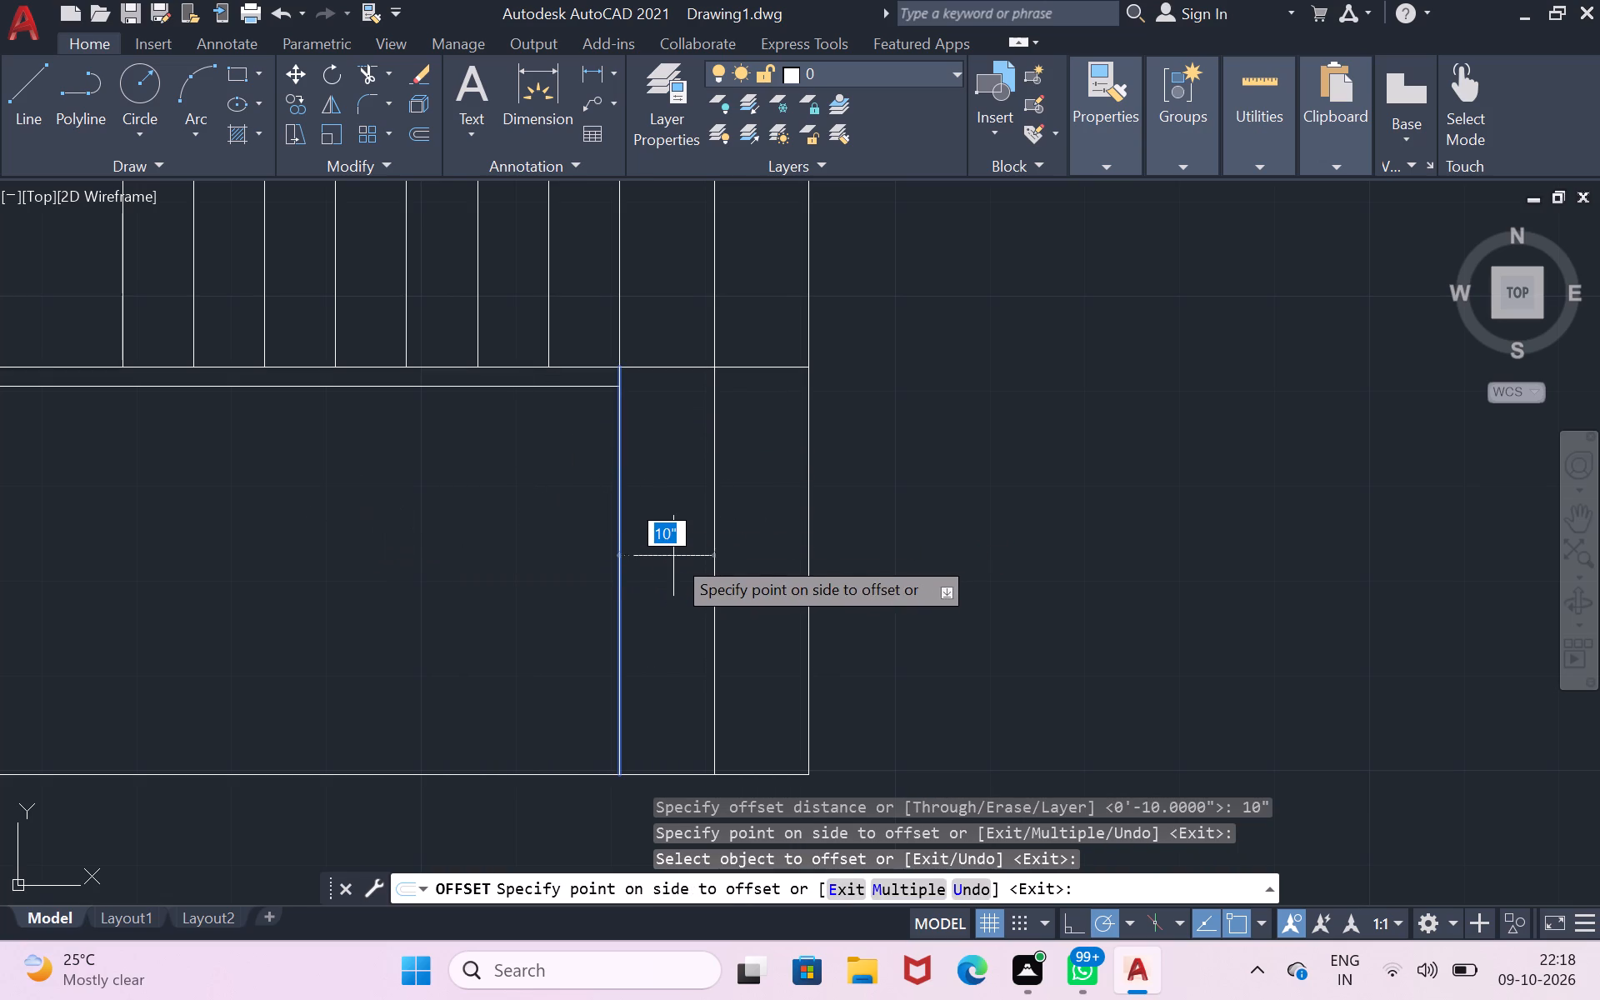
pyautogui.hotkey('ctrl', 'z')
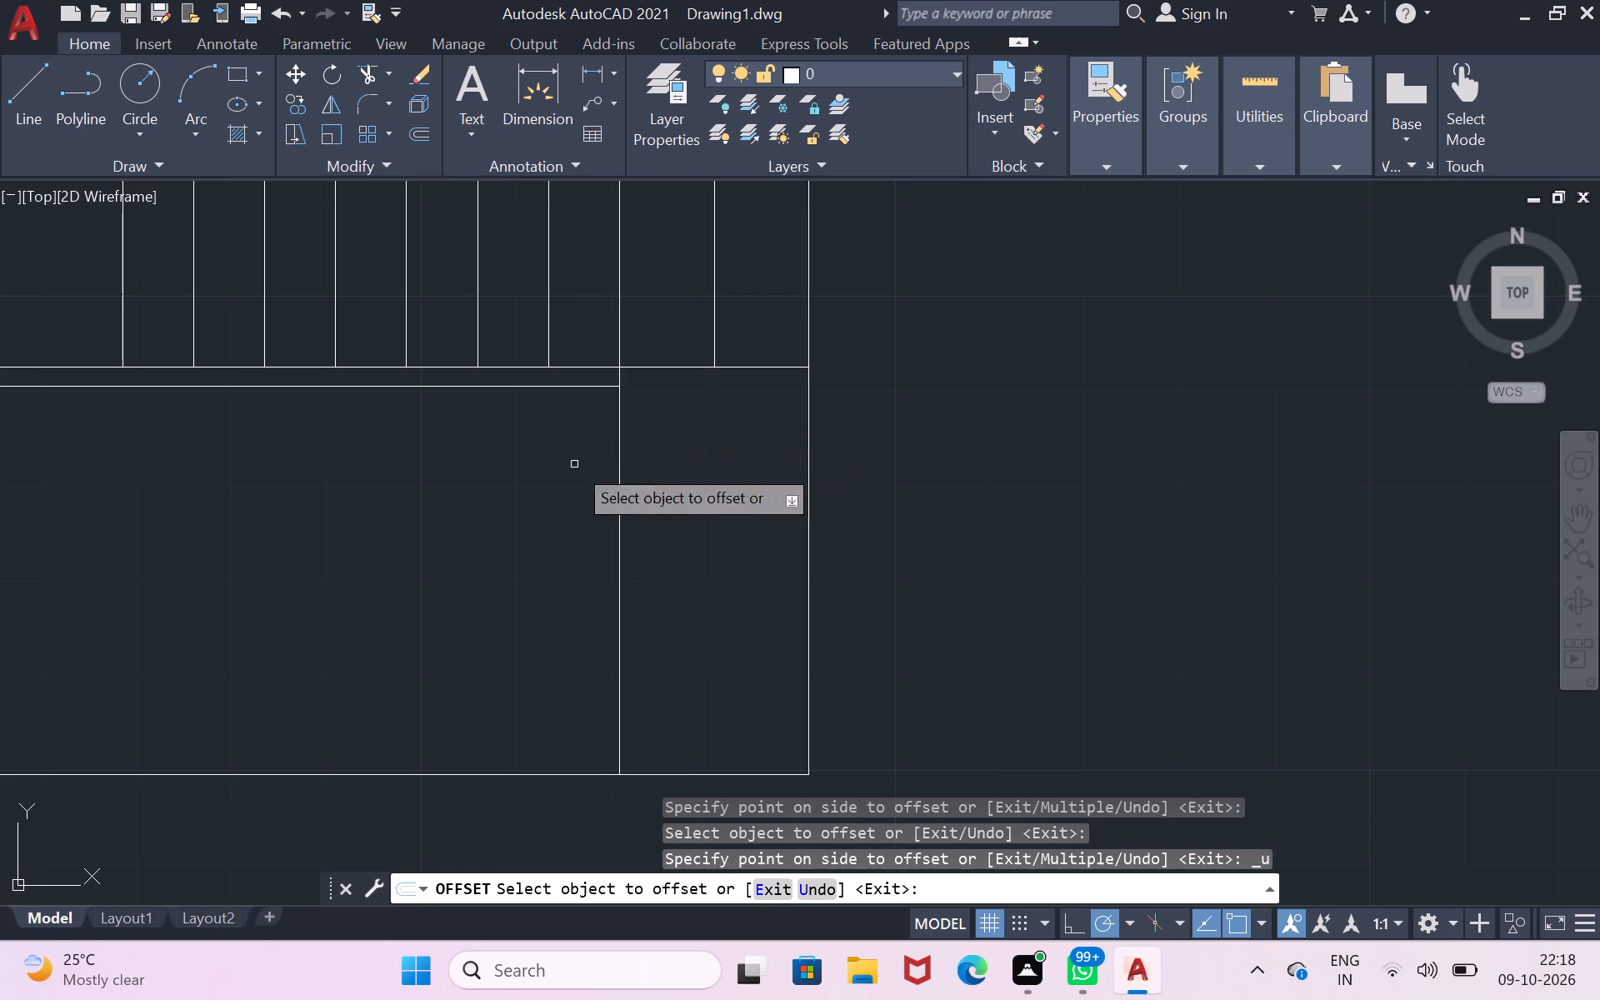
# Trim away the seven parallel stair lines north of the partition, west of the east inner wall line.
pyautogui.click(366, 71)
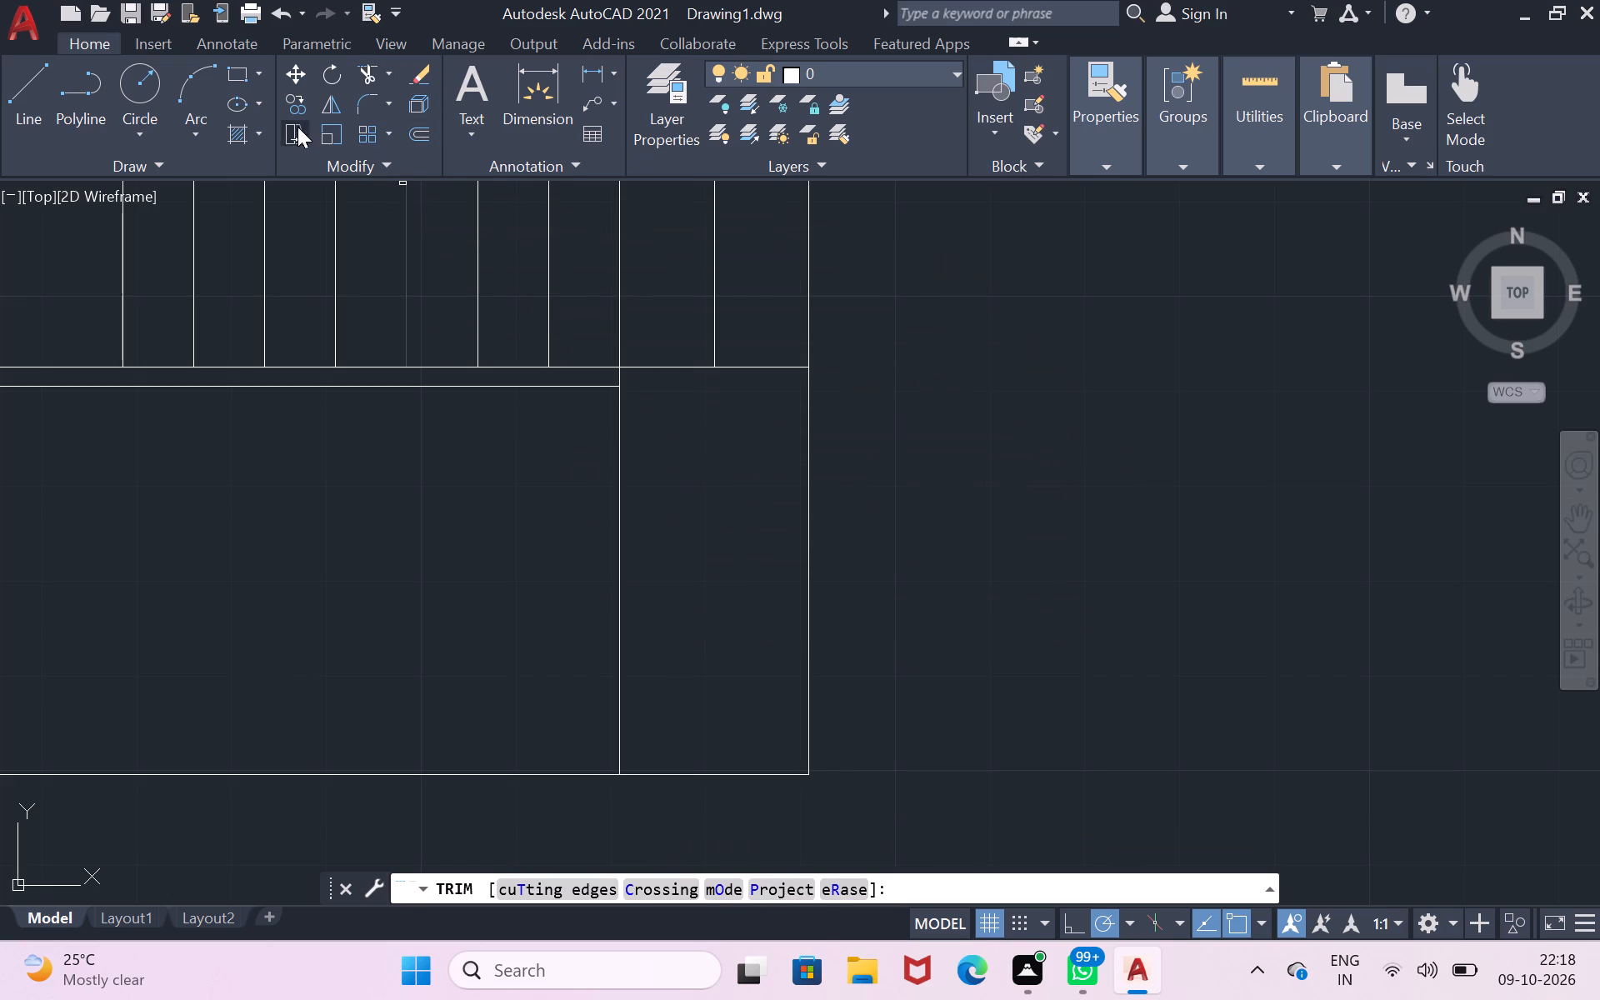
pyautogui.scroll(-2, 666, 427)
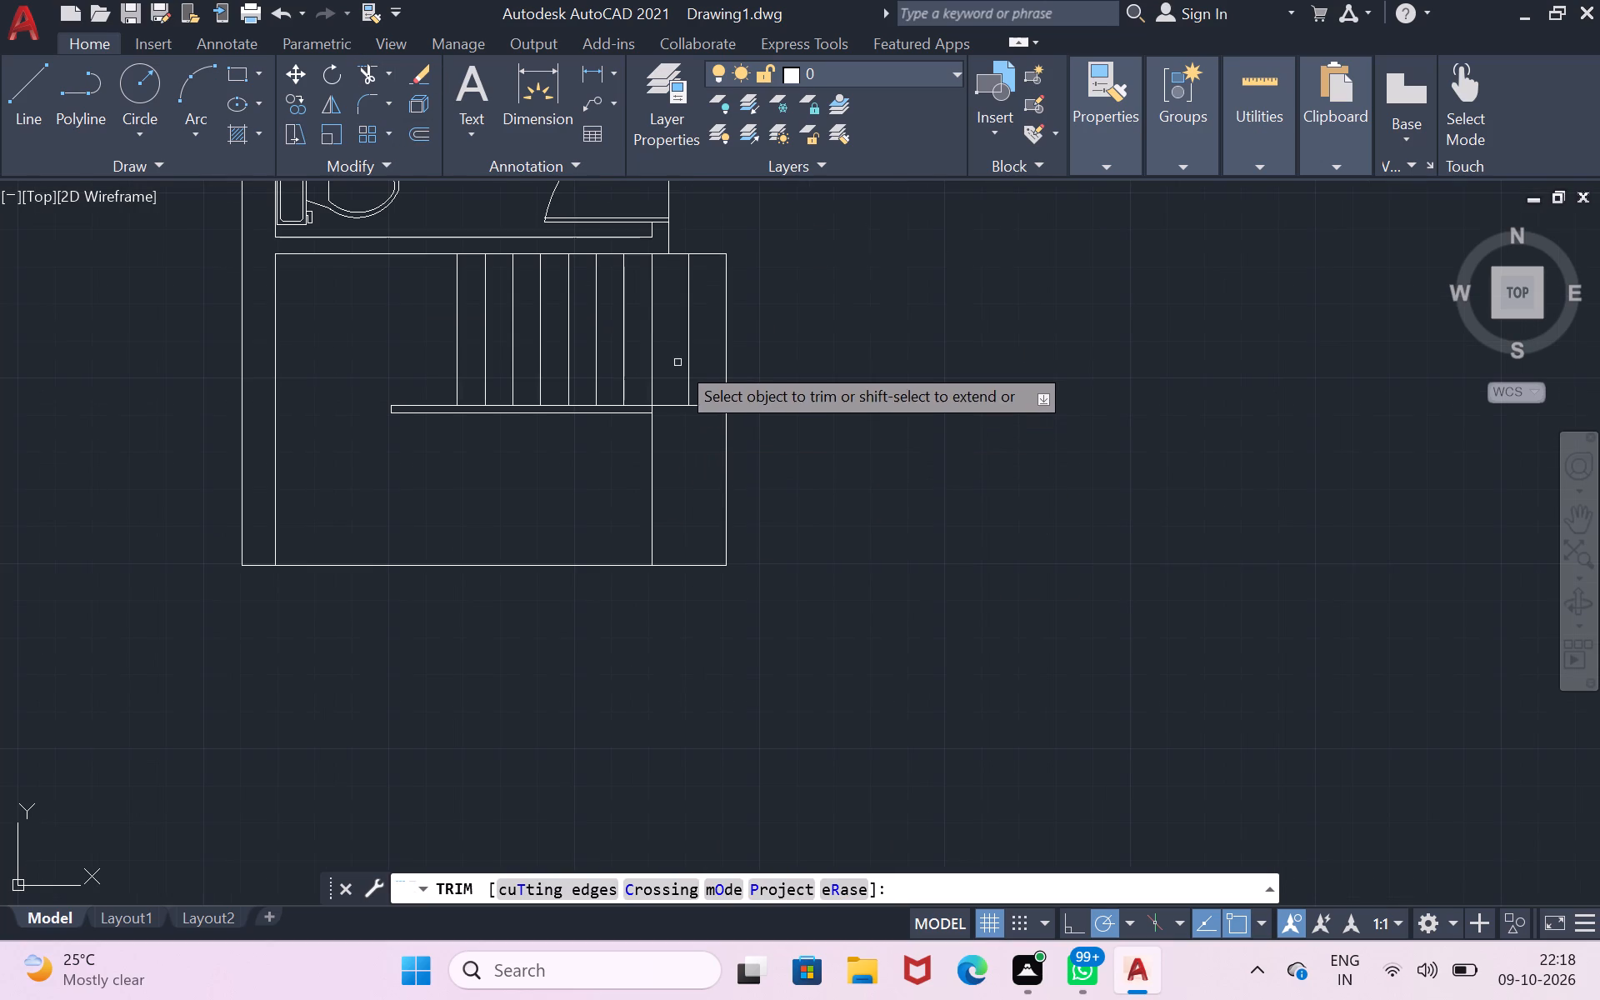
pyautogui.scroll(1, 617, 242)
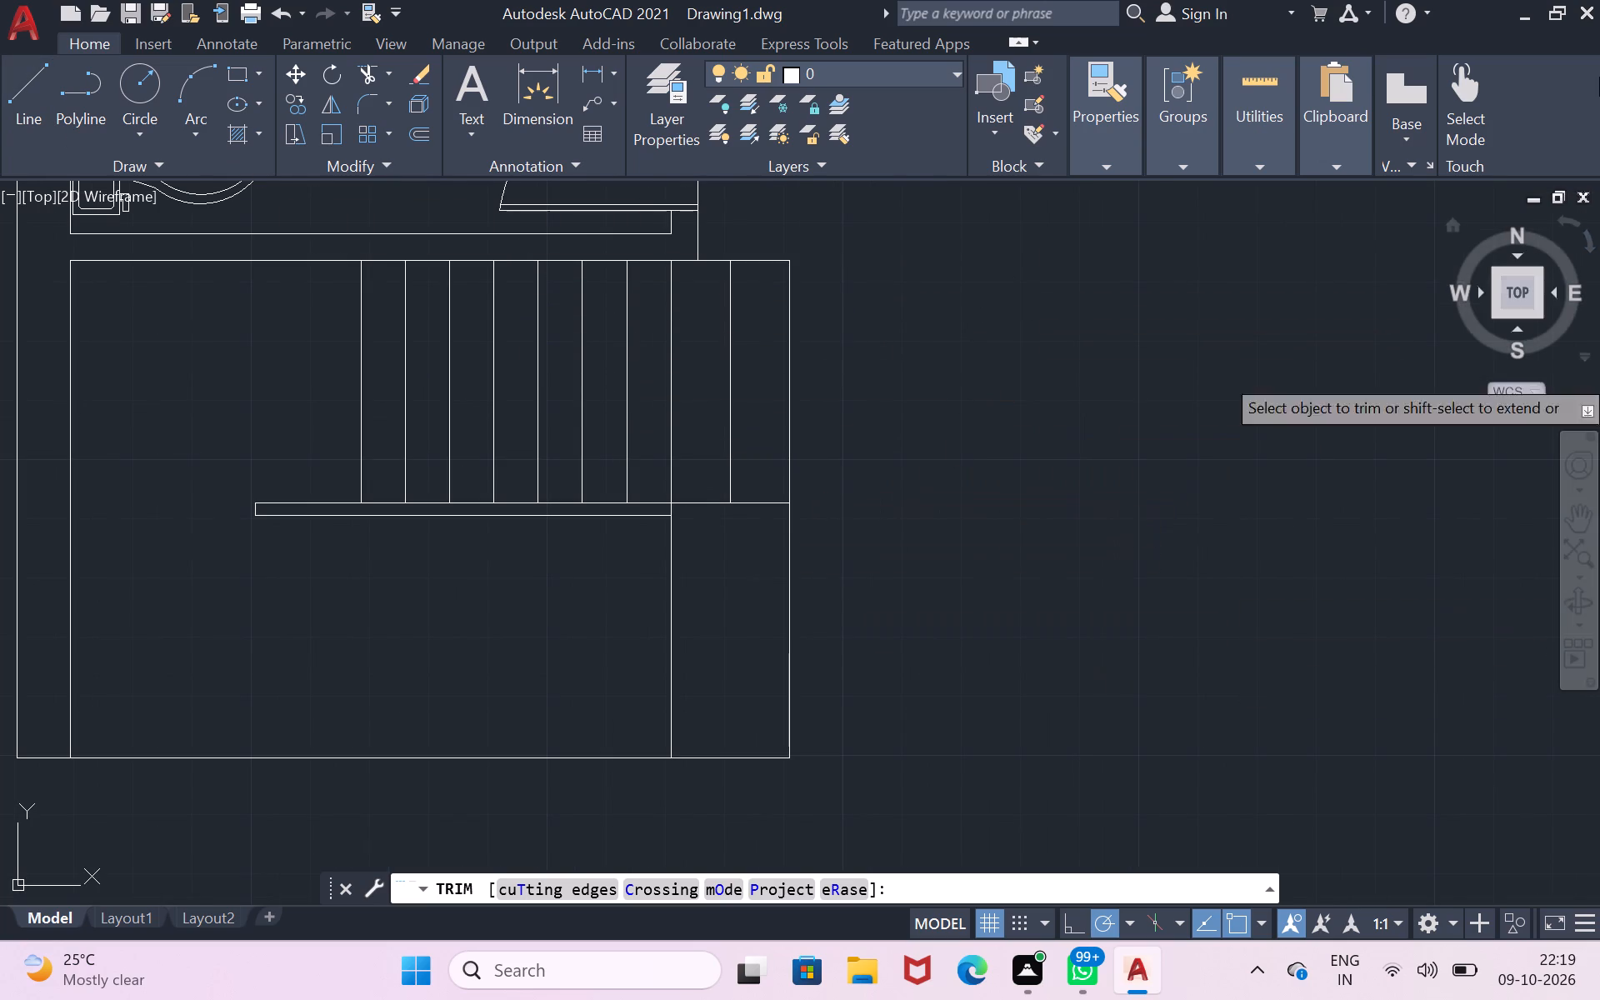
pyautogui.click(360, 69)
pyautogui.moveTo(658, 340); pyautogui.dragTo(336, 326)
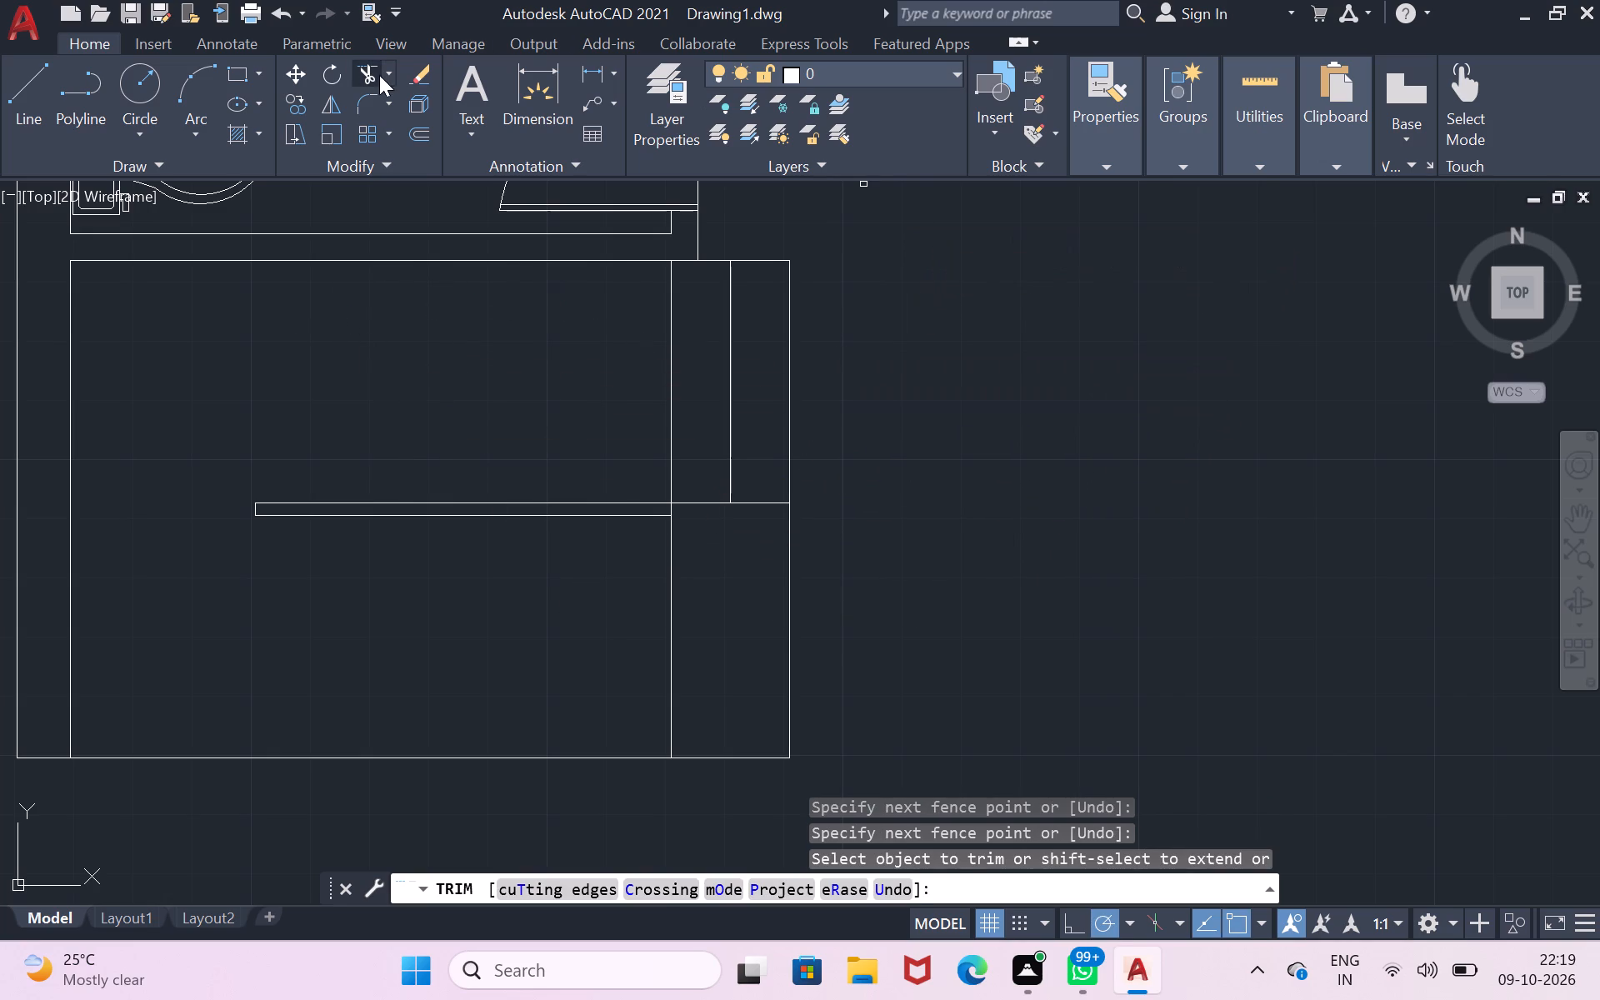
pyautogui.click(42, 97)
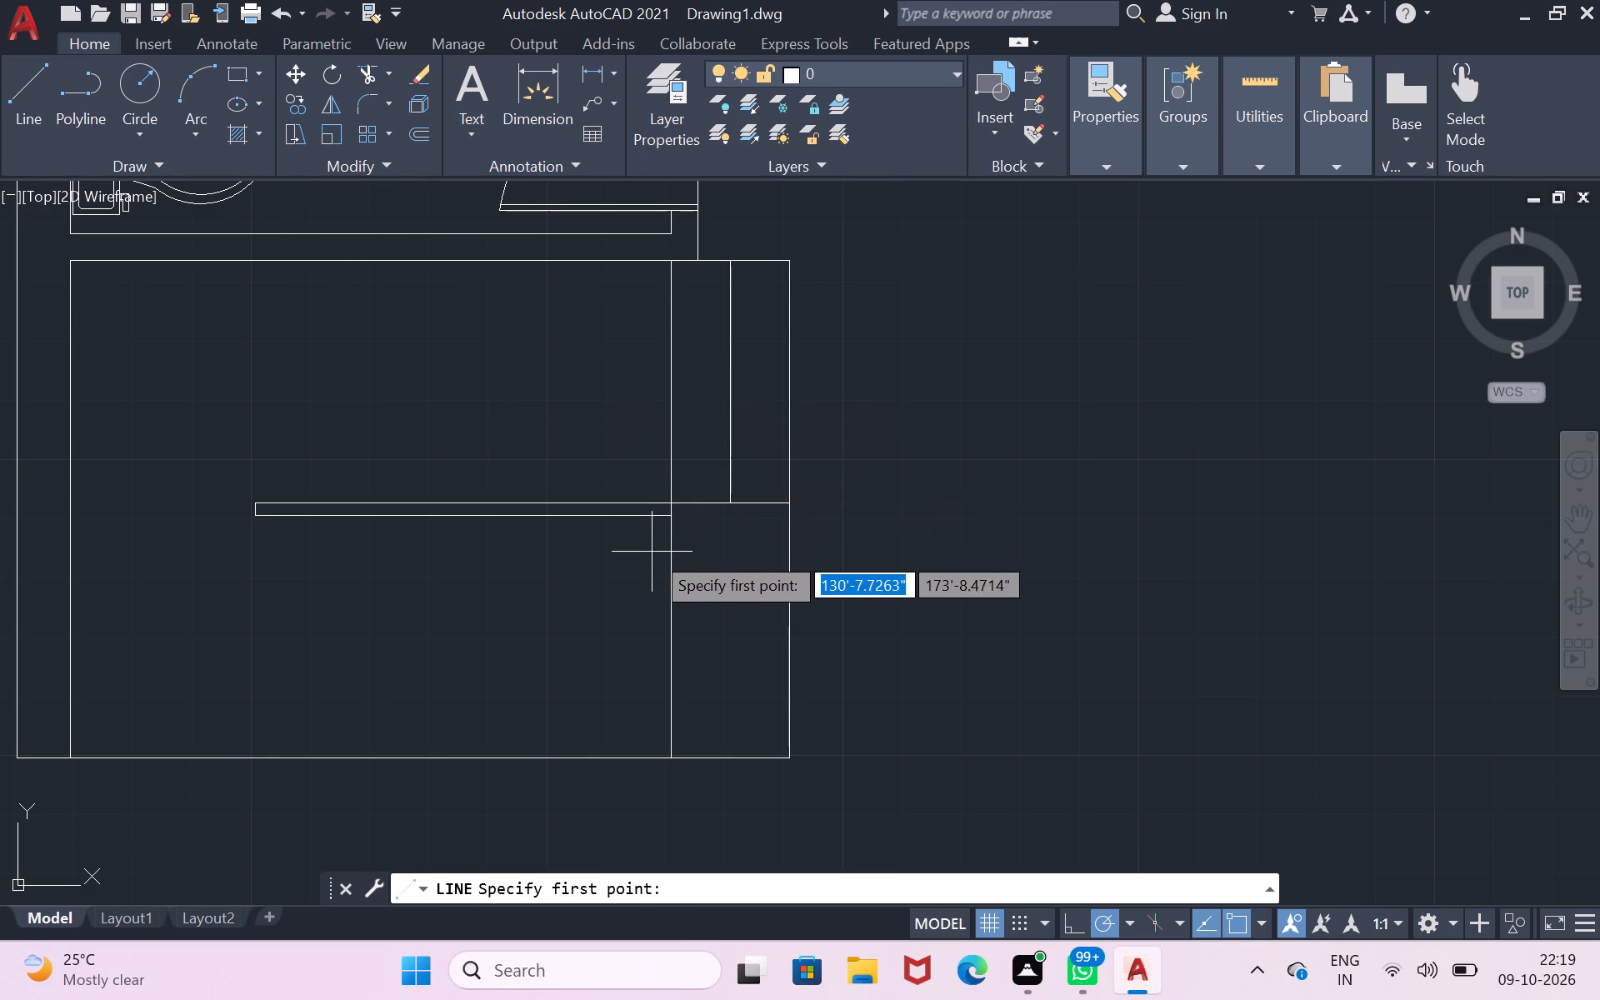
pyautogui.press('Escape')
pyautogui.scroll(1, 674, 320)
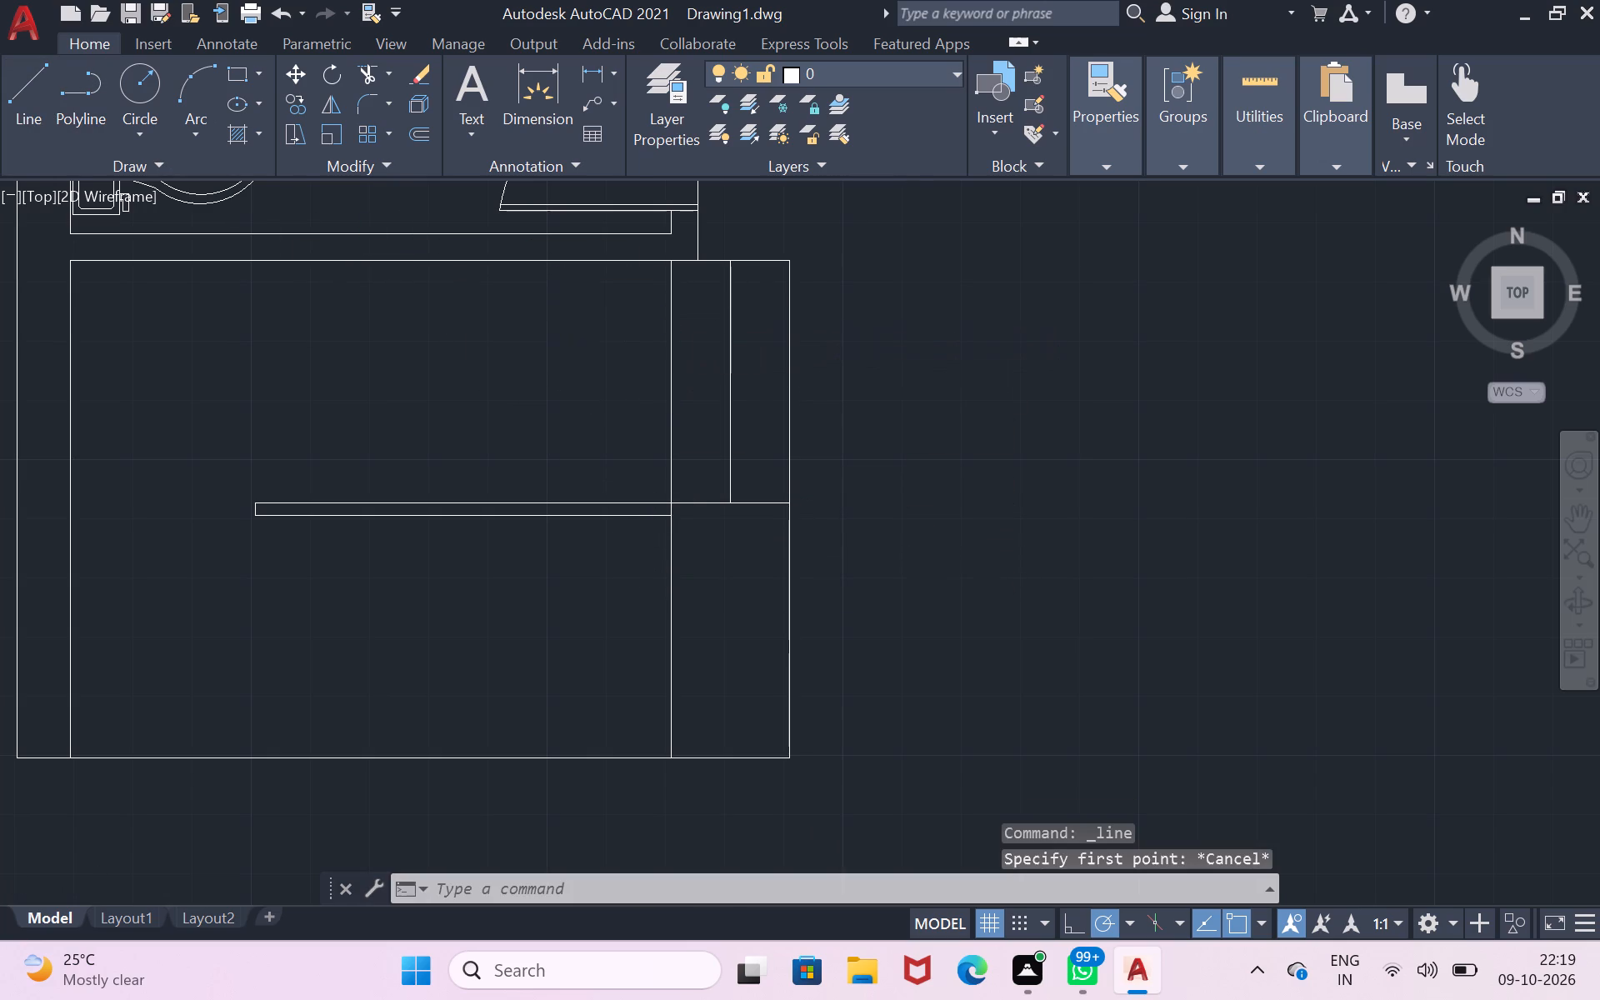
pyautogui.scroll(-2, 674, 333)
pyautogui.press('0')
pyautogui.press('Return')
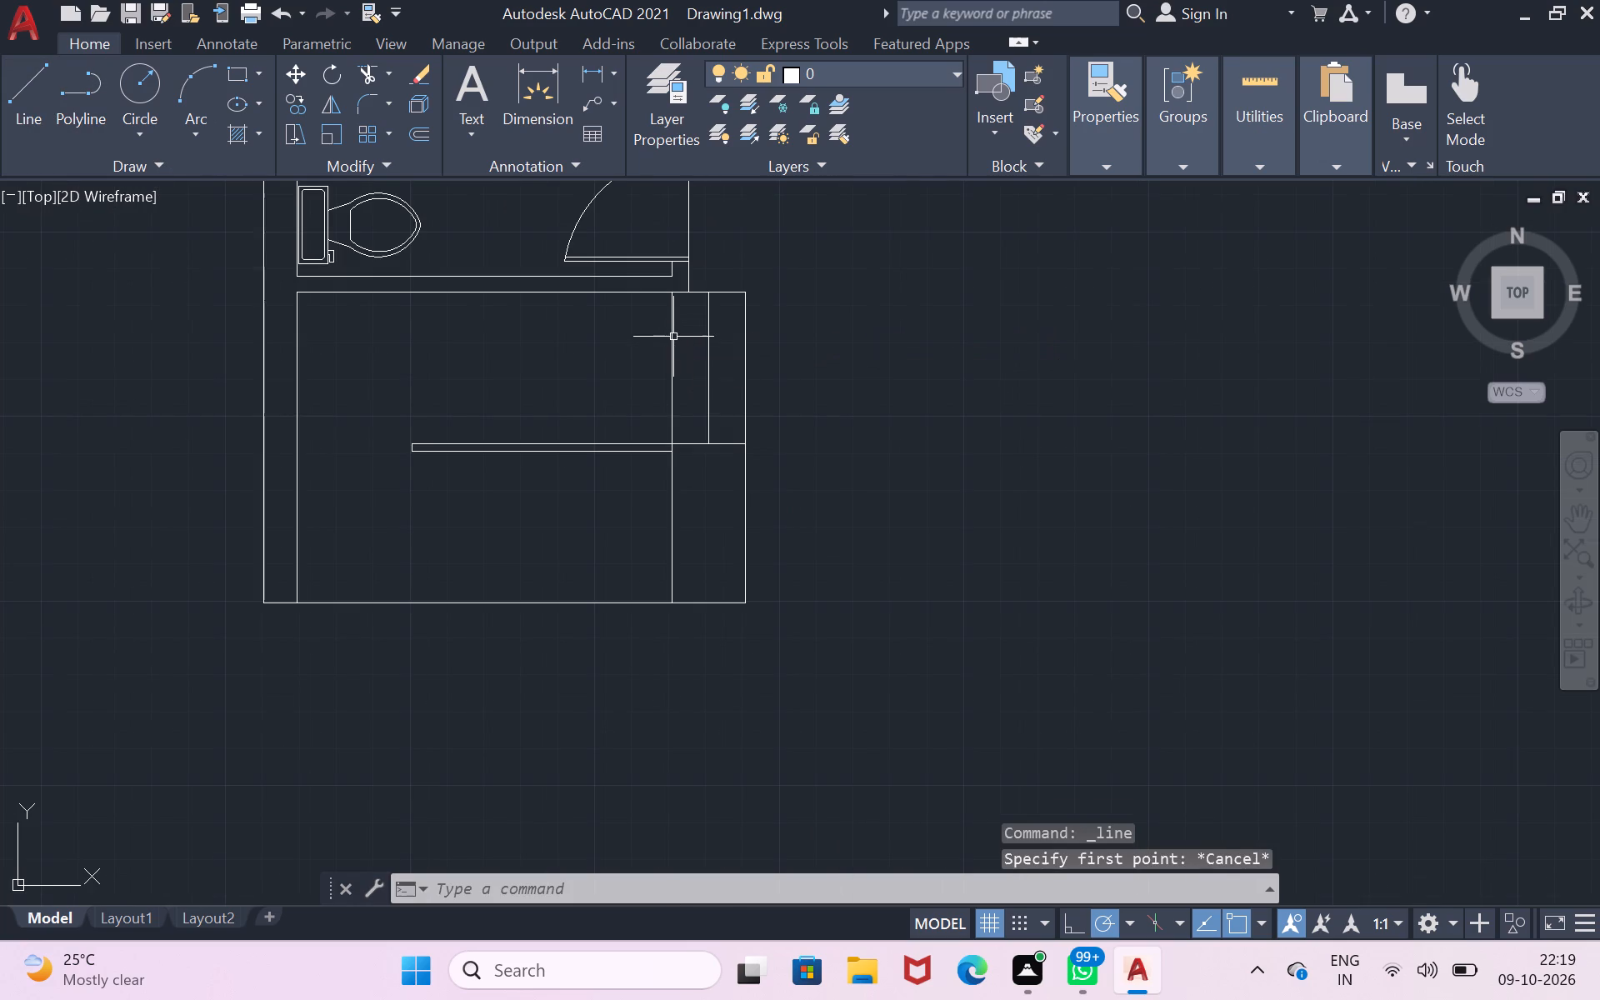
# Offset the east inner wall line north of the partition 10" to the west successively, making three parallel stair lines.
pyautogui.click(673, 337)
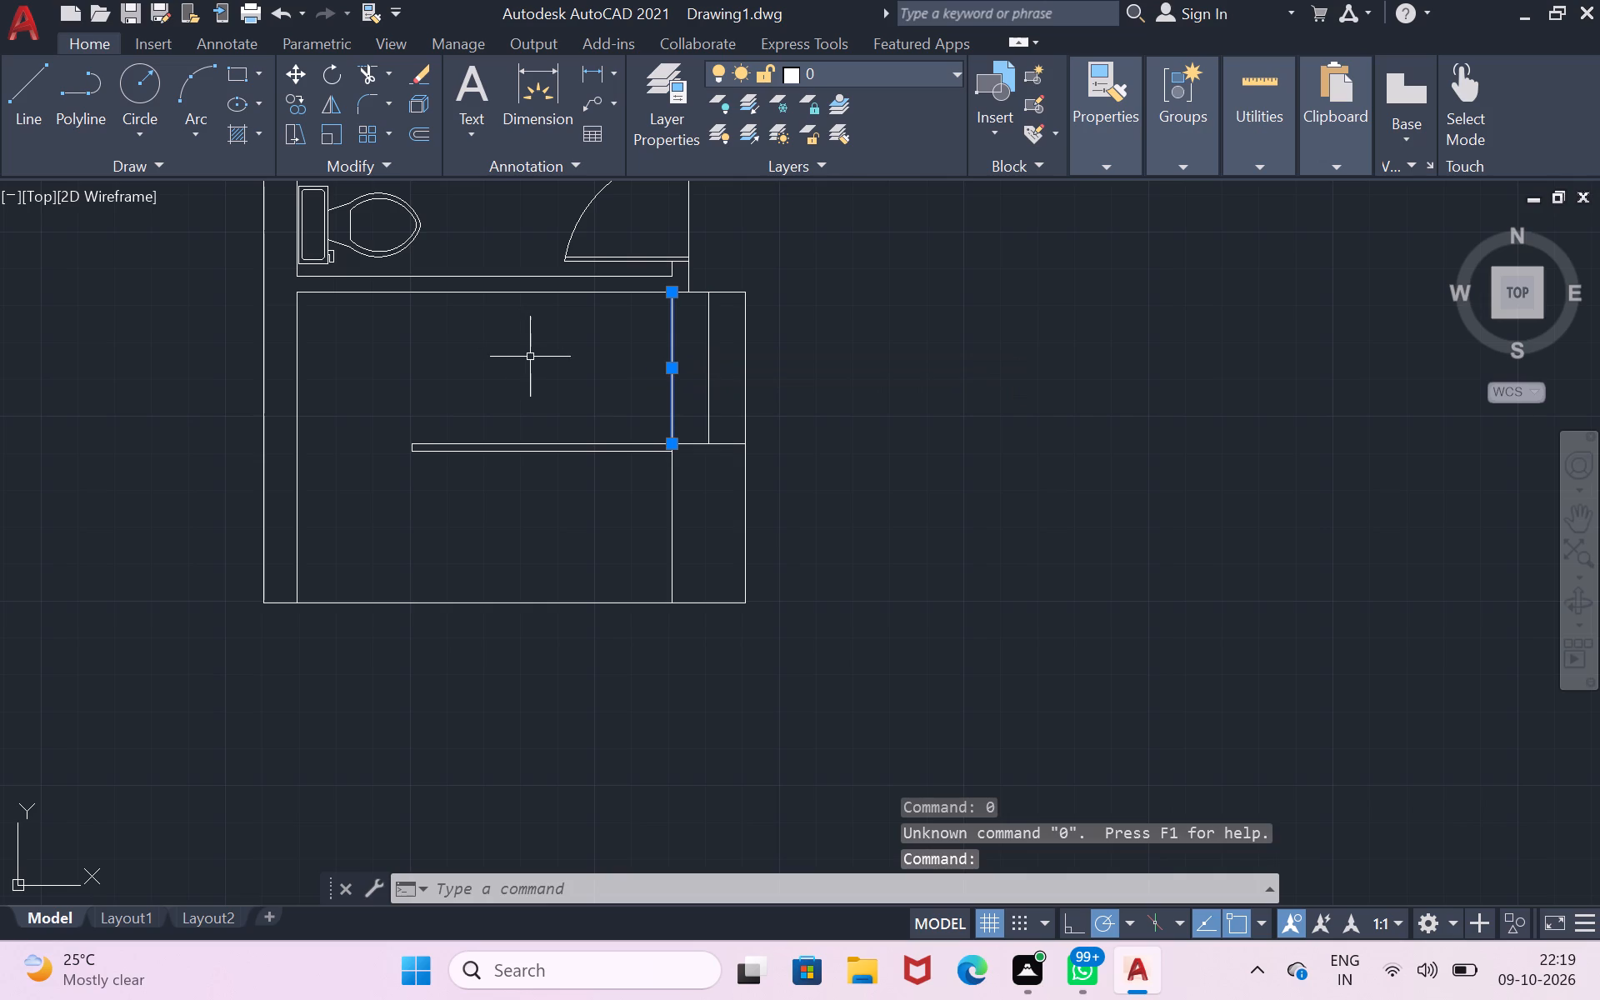
pyautogui.press('o')
pyautogui.press('Return')
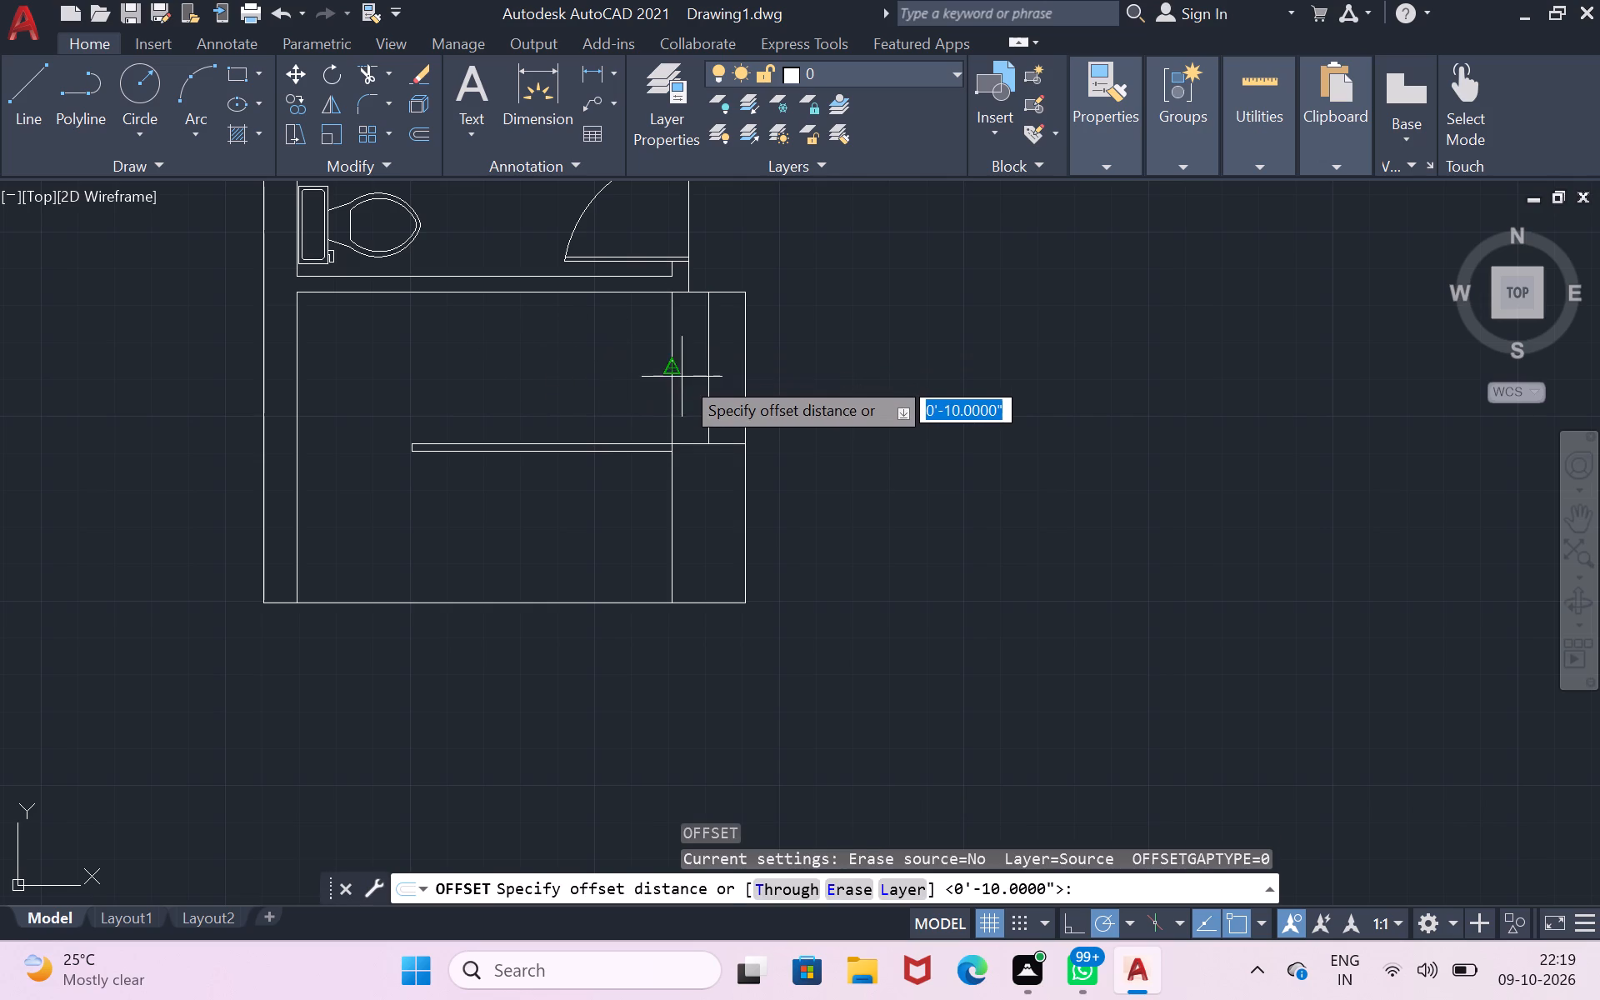
pyautogui.click(666, 377)
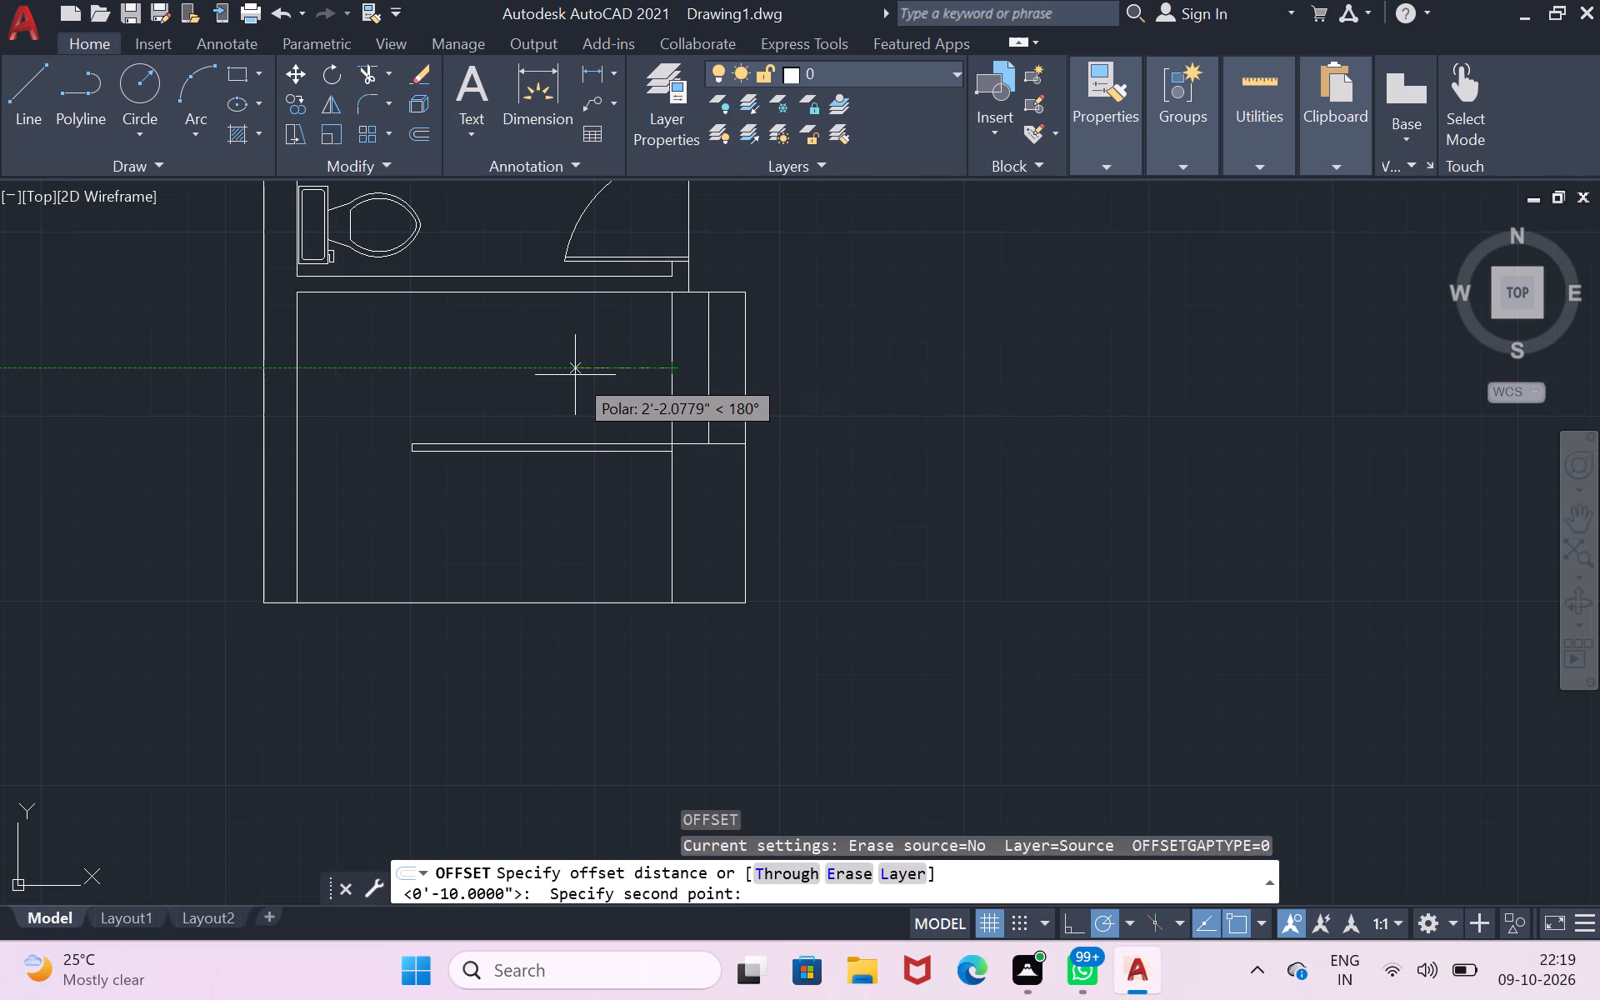
pyautogui.write('10')
pyautogui.hotkey('shift', '"')
pyautogui.press('Return')
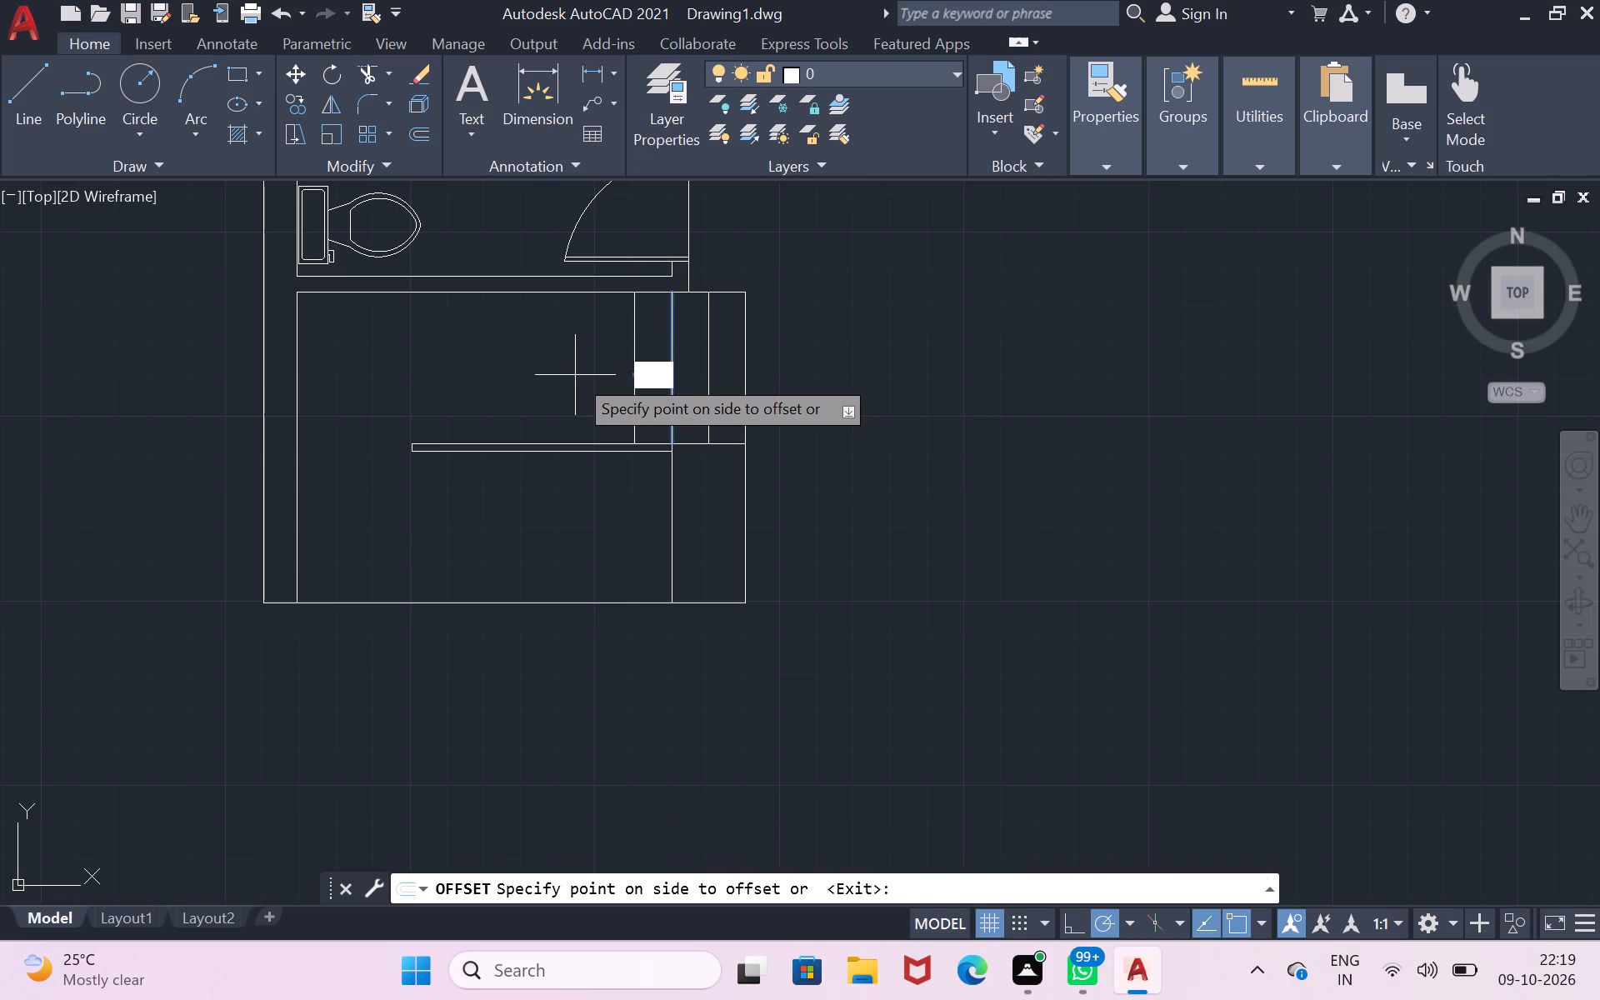
pyautogui.click(575, 375)
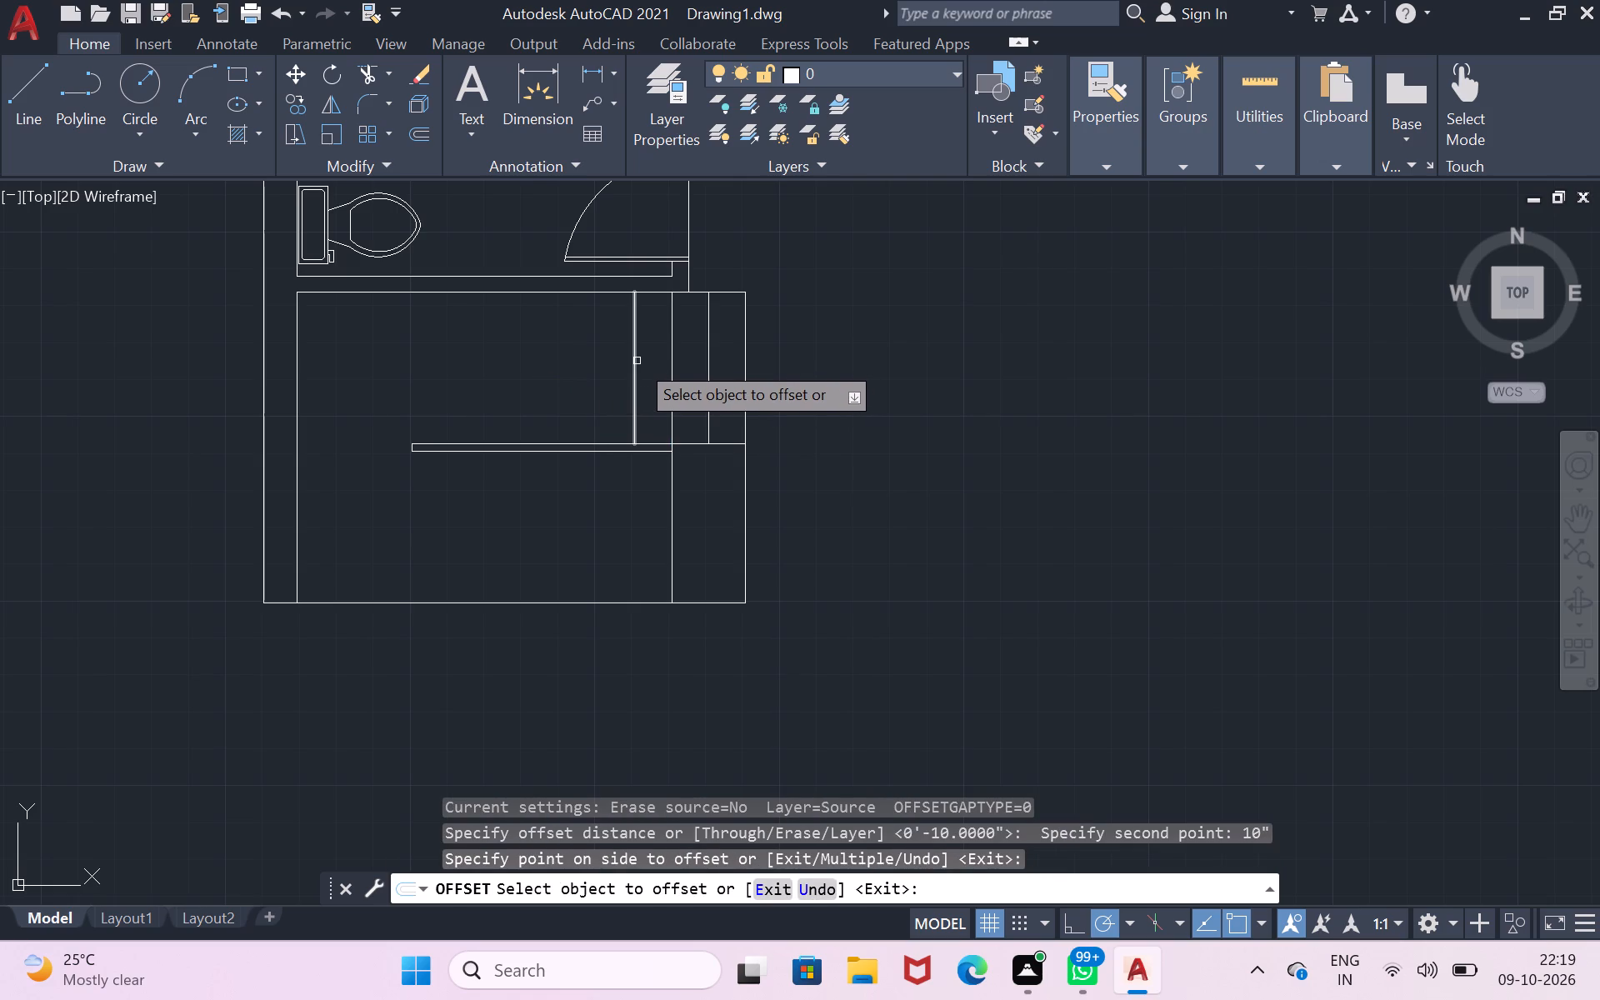
pyautogui.scroll(2, 637, 362)
pyautogui.click(624, 392)
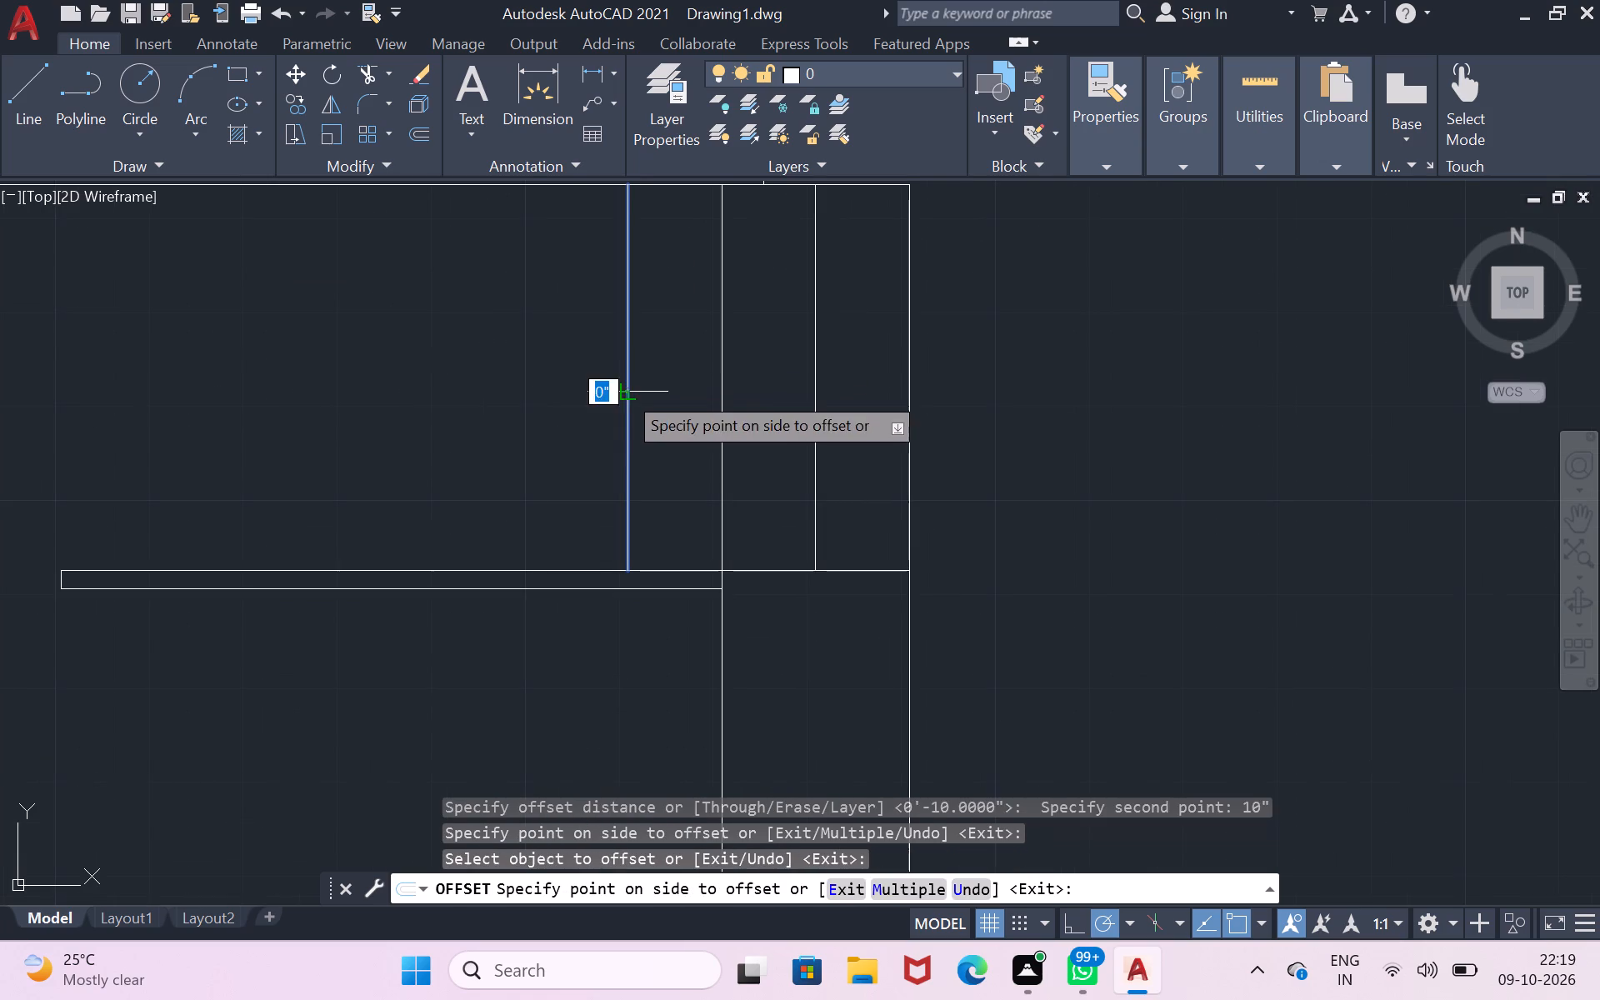
pyautogui.click(577, 406)
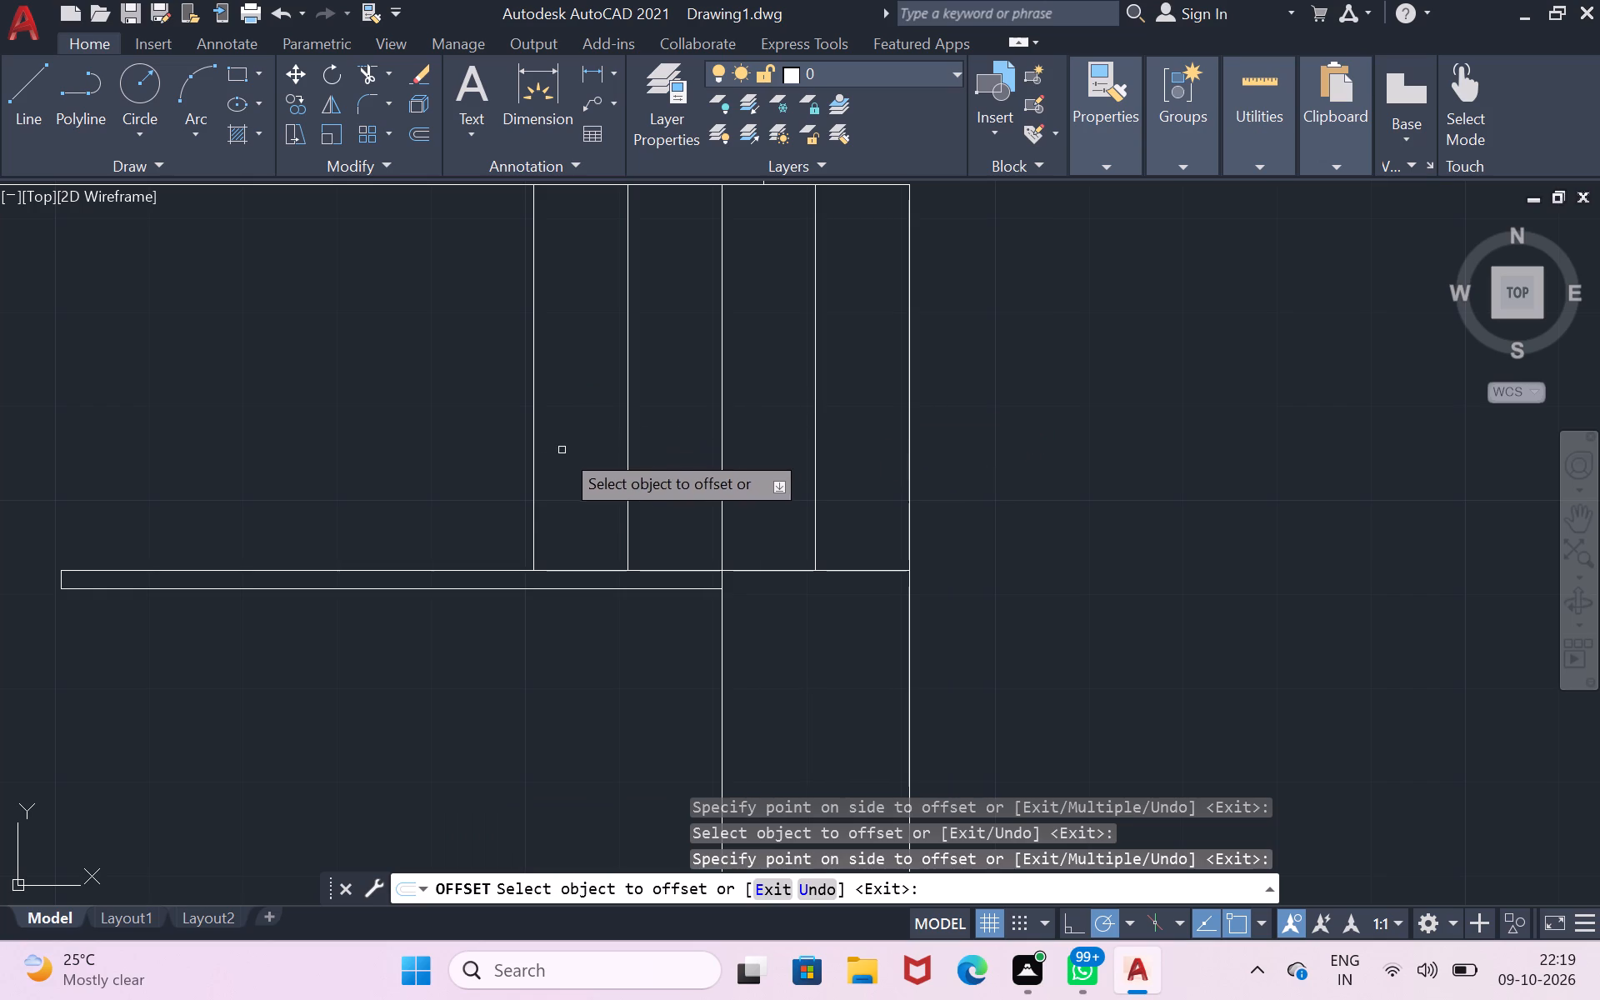
pyautogui.click(530, 461)
pyautogui.click(422, 474)
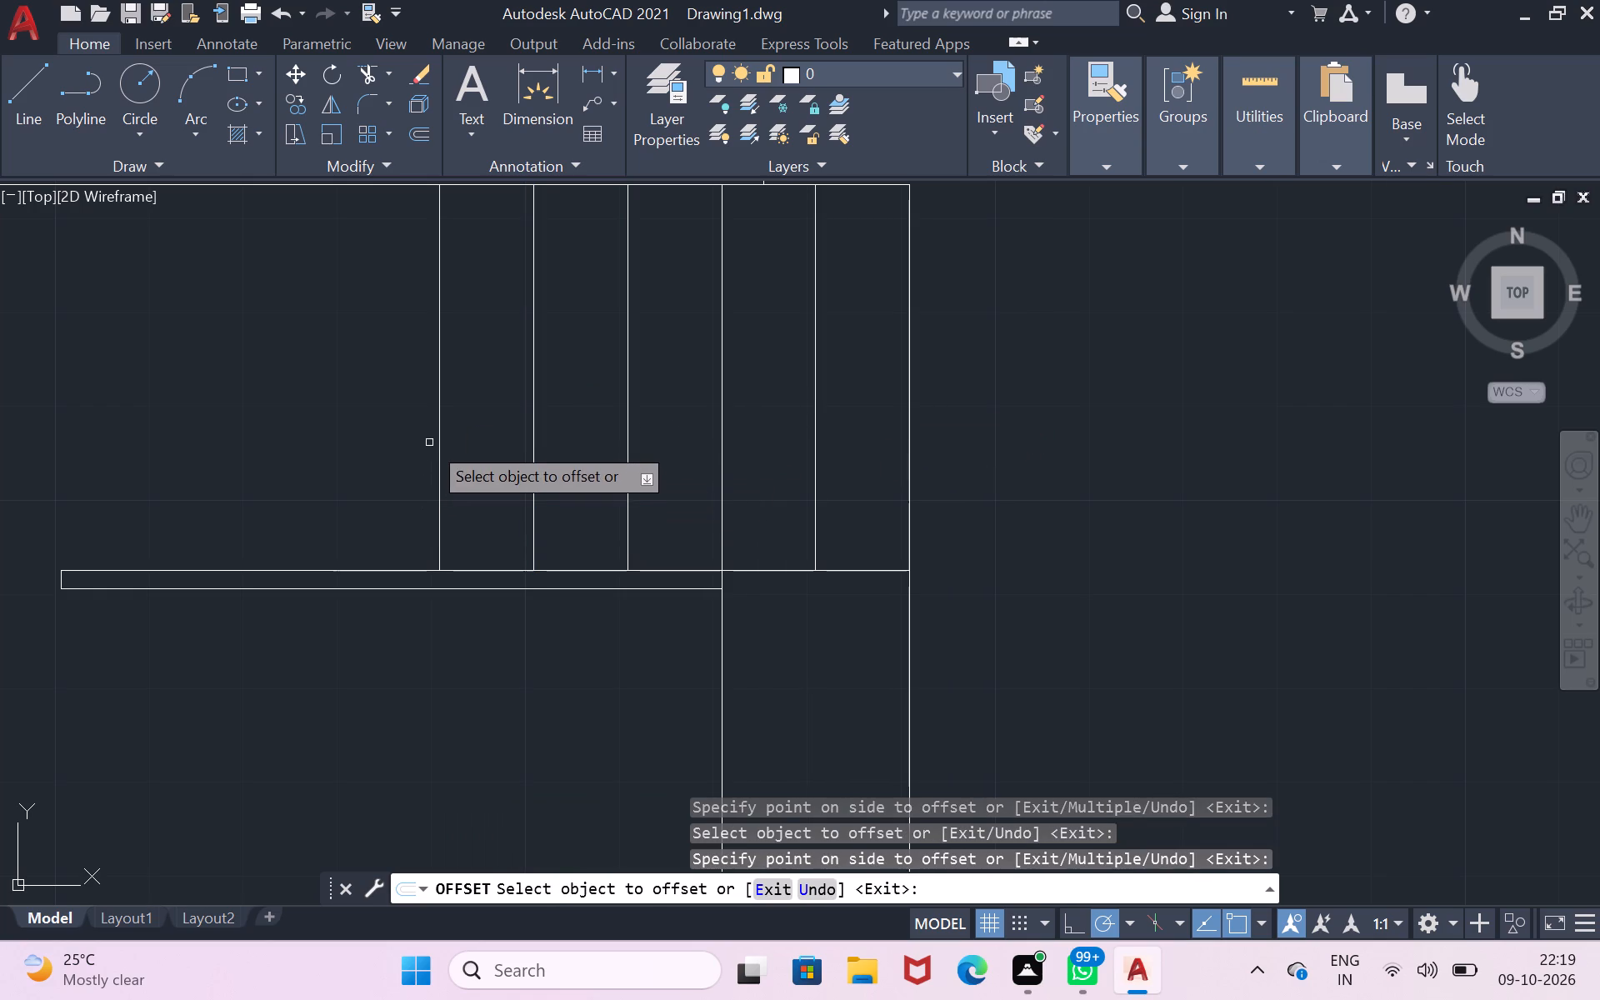
# Offset four more stair lines north of the partition, each 10" farther west, up to the partition's west end.
pyautogui.scroll(-1, 436, 442)
pyautogui.click(438, 435)
pyautogui.moveTo(337, 450); pyautogui.dragTo(346, 442)
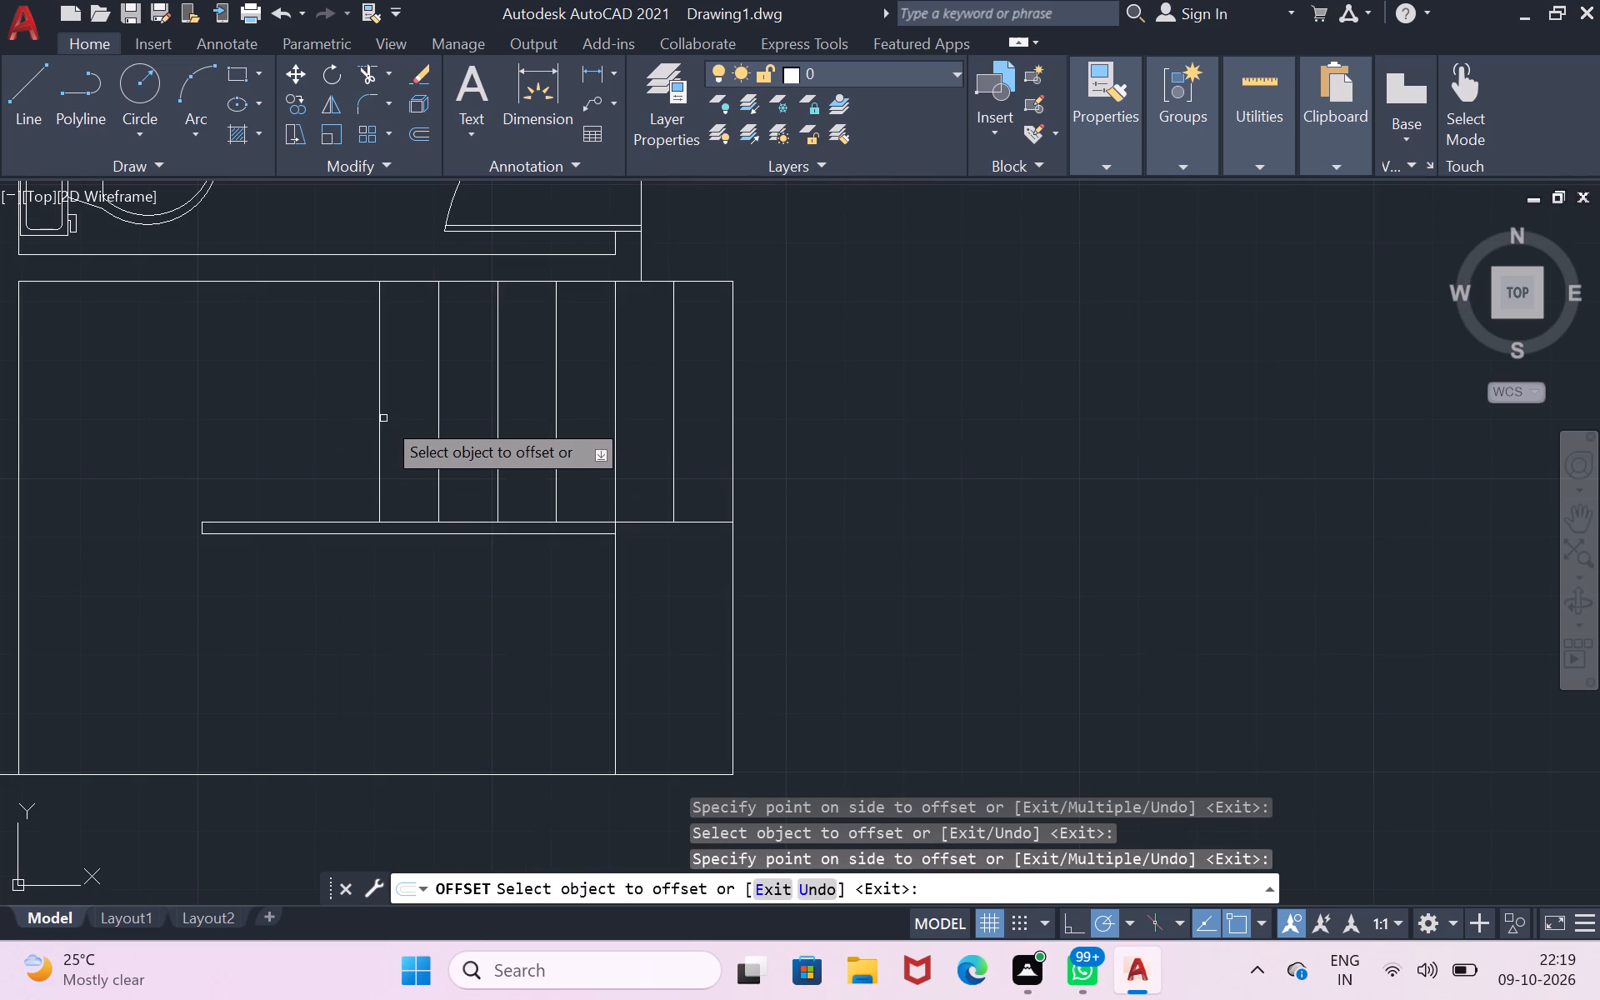
pyautogui.click(380, 423)
pyautogui.click(355, 427)
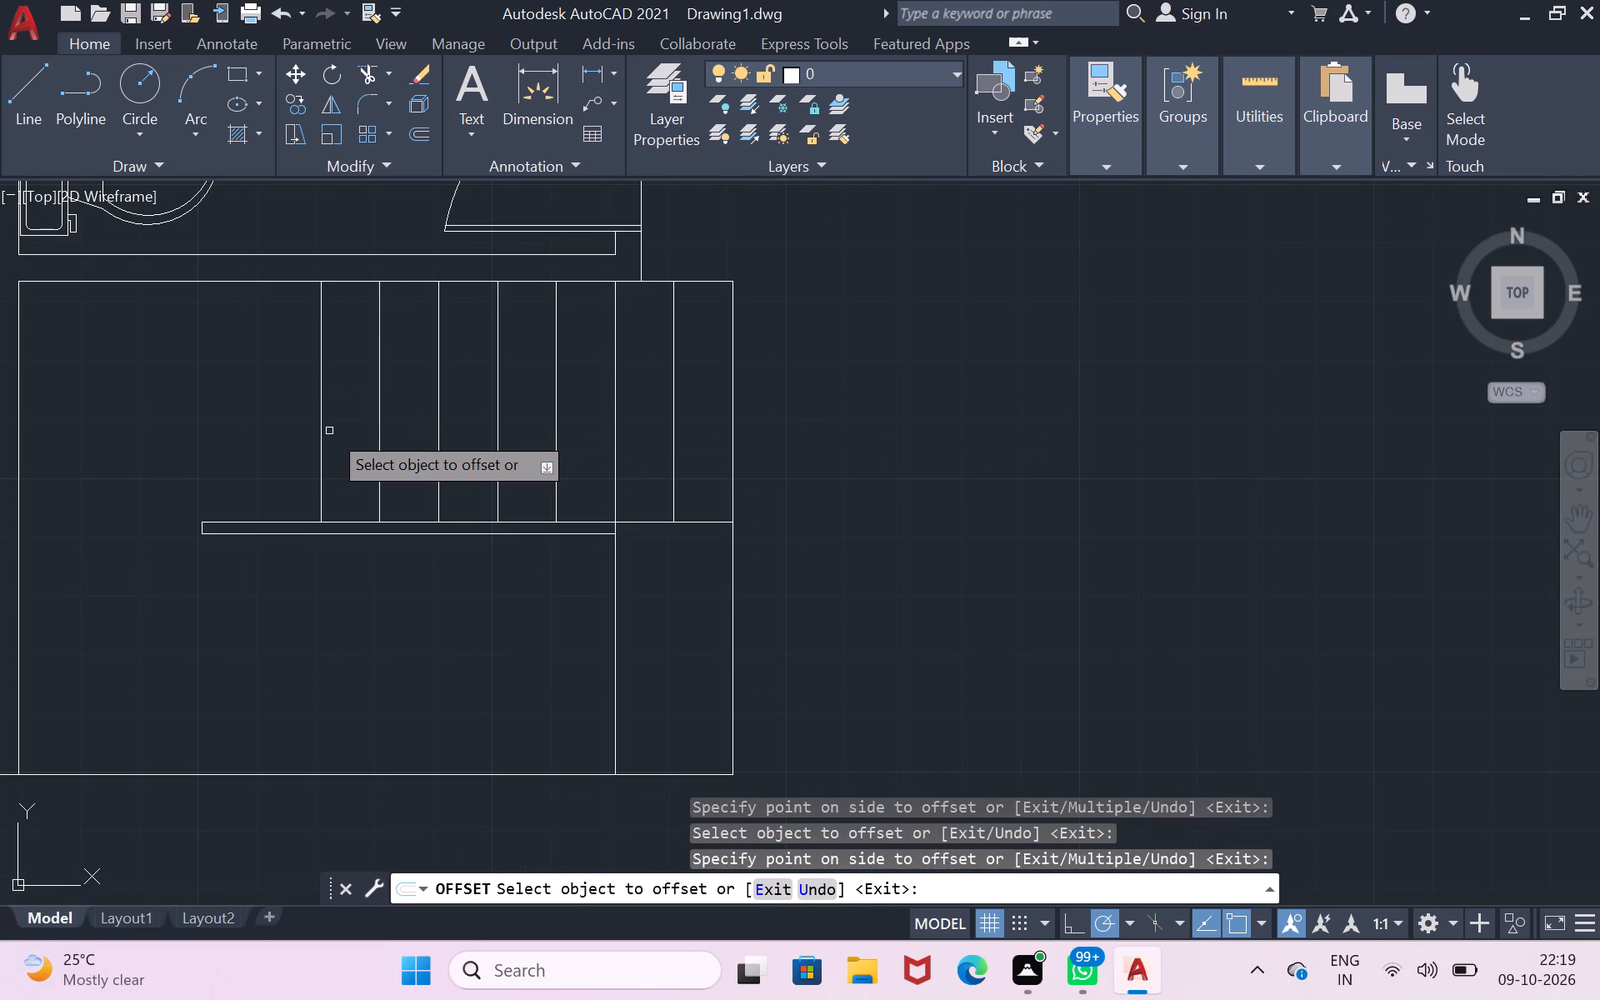
pyautogui.click(322, 435)
pyautogui.click(263, 442)
pyautogui.click(263, 442)
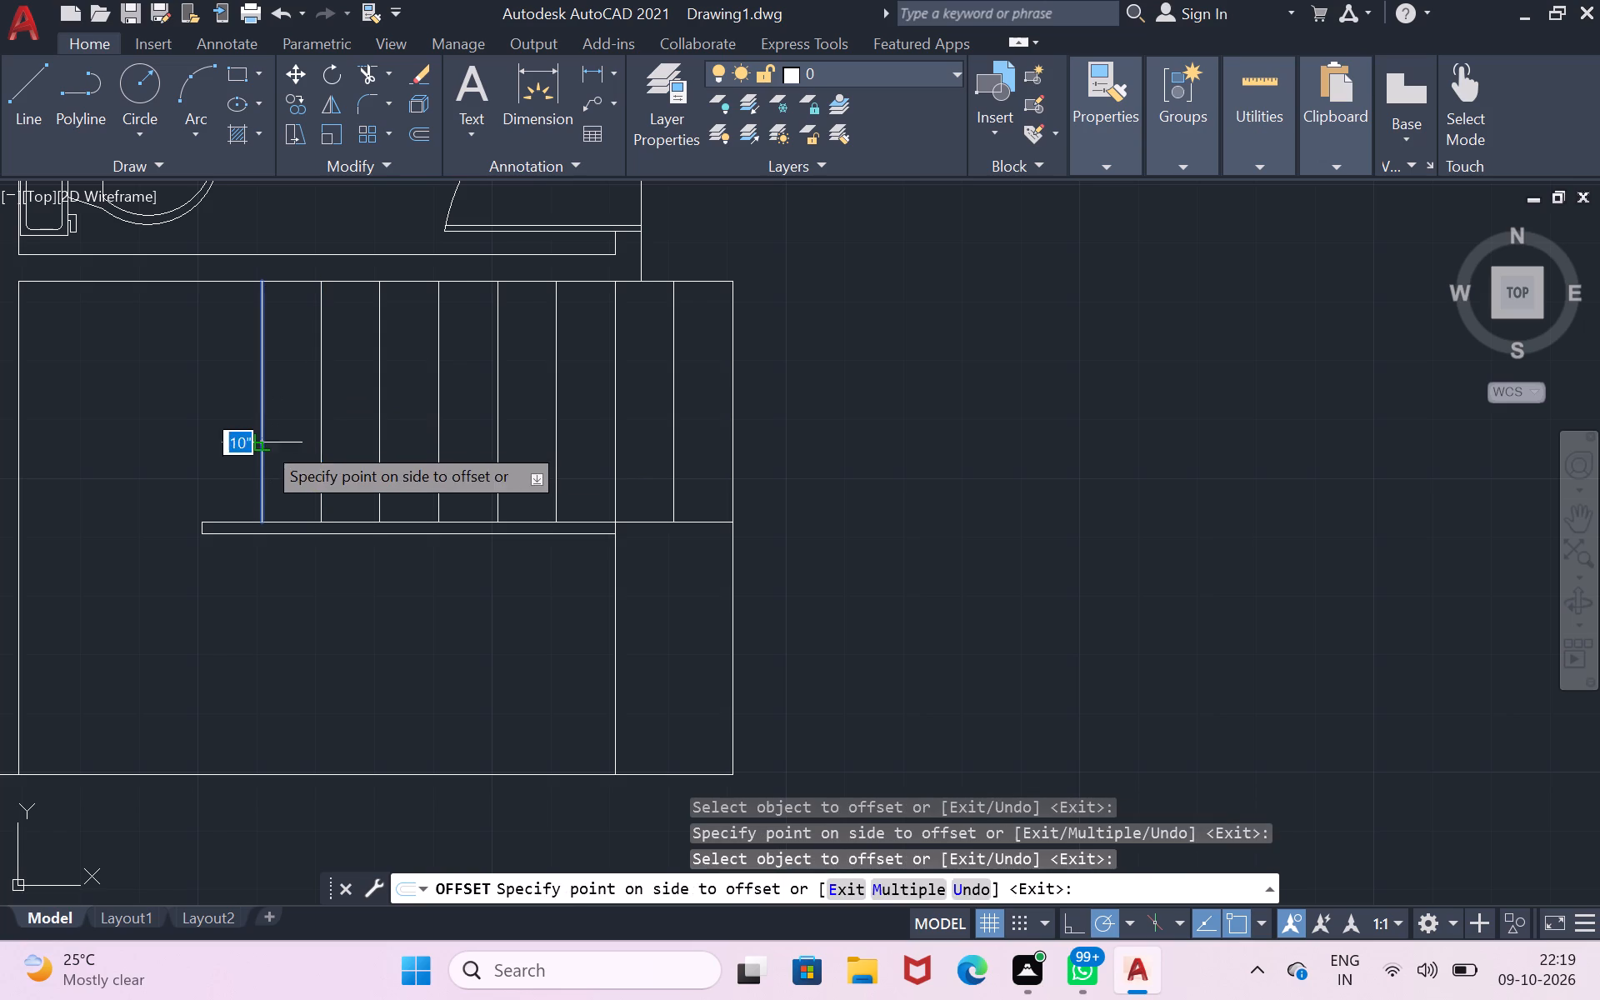
pyautogui.click(227, 453)
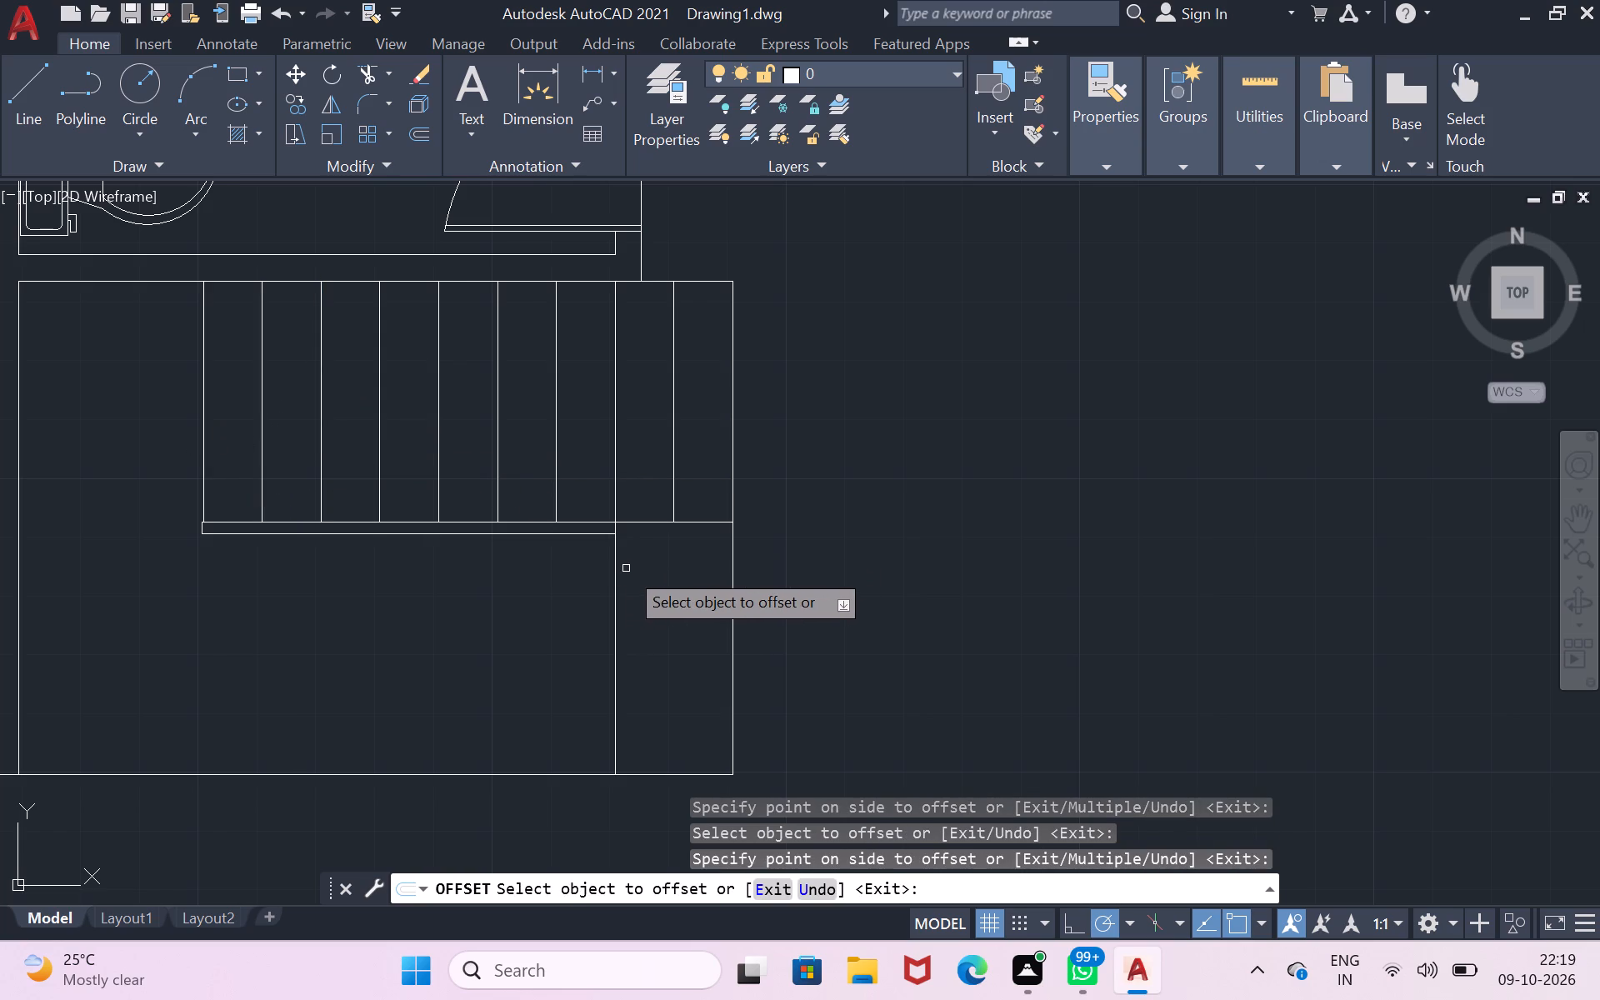
# Offset the vertical line south of the partition 10" to the west successively, making four parallel stair lines.
pyautogui.click(614, 575)
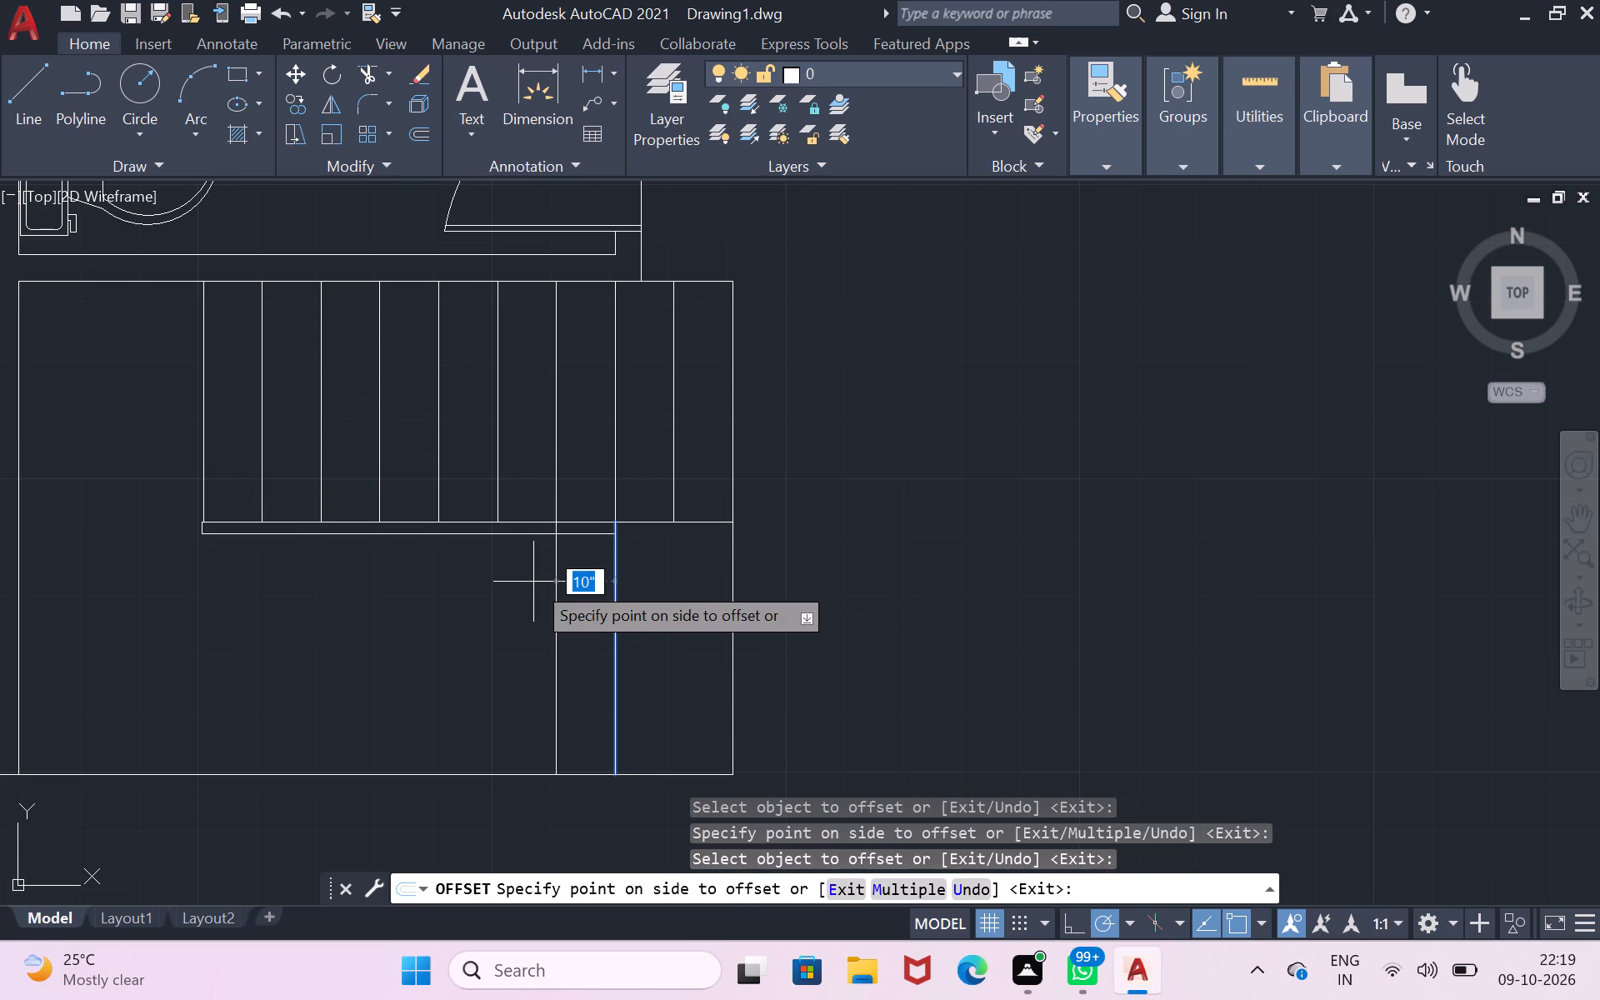
pyautogui.click(533, 582)
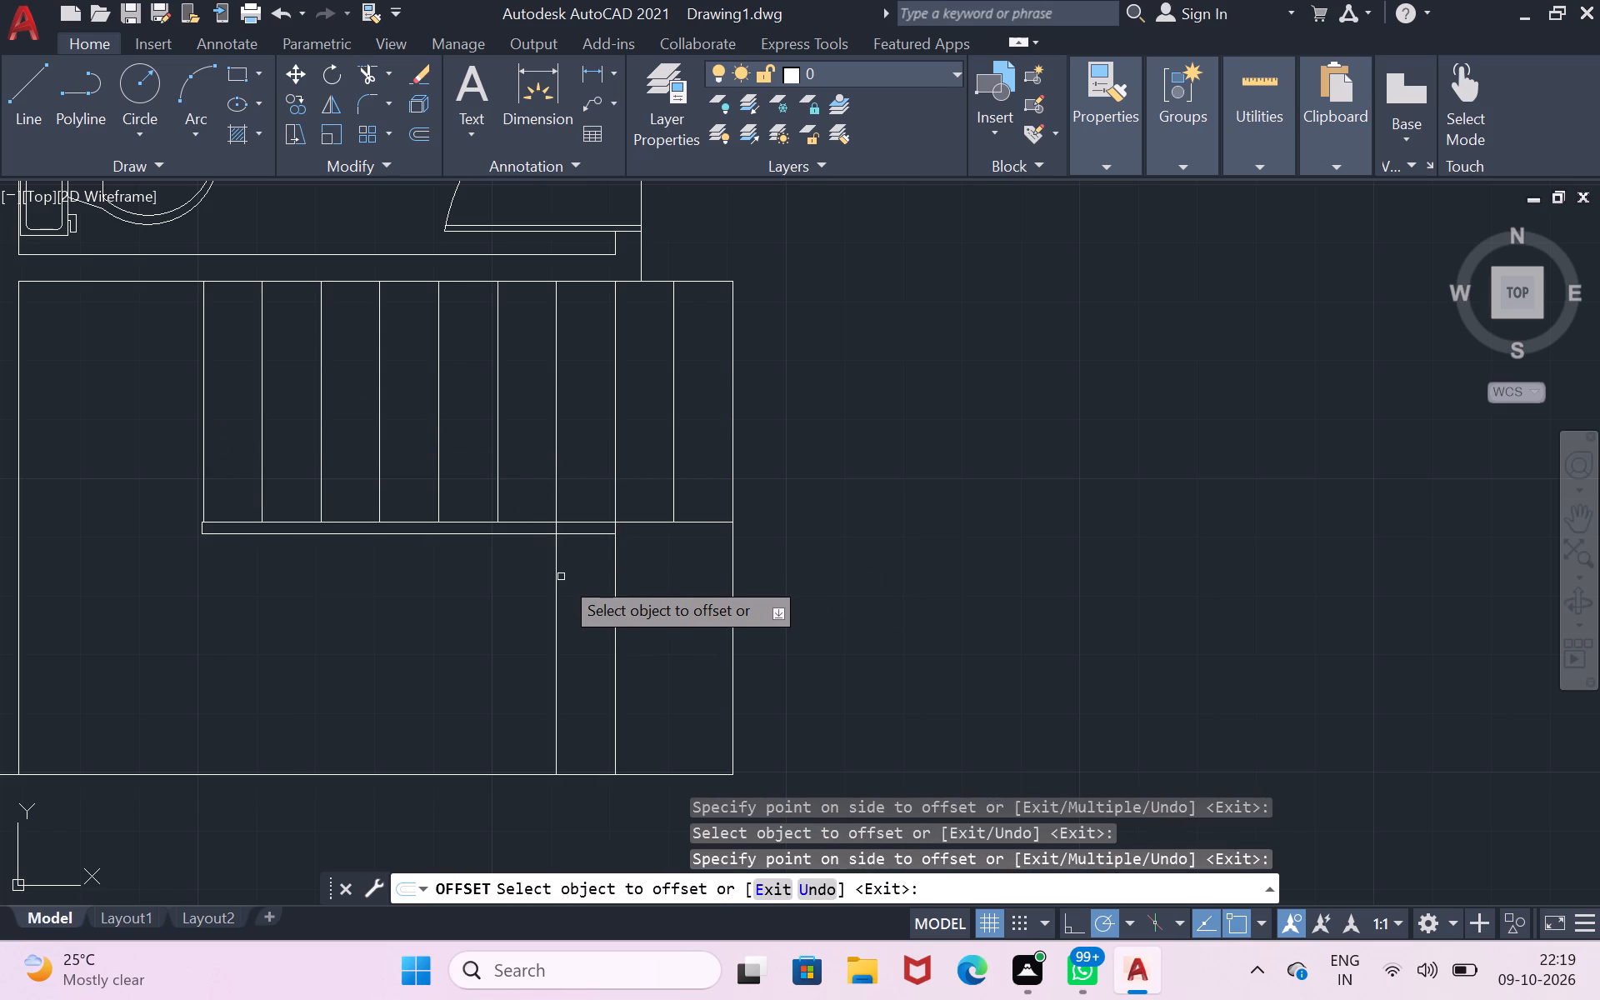
pyautogui.click(561, 577)
pyautogui.click(554, 577)
pyautogui.click(519, 587)
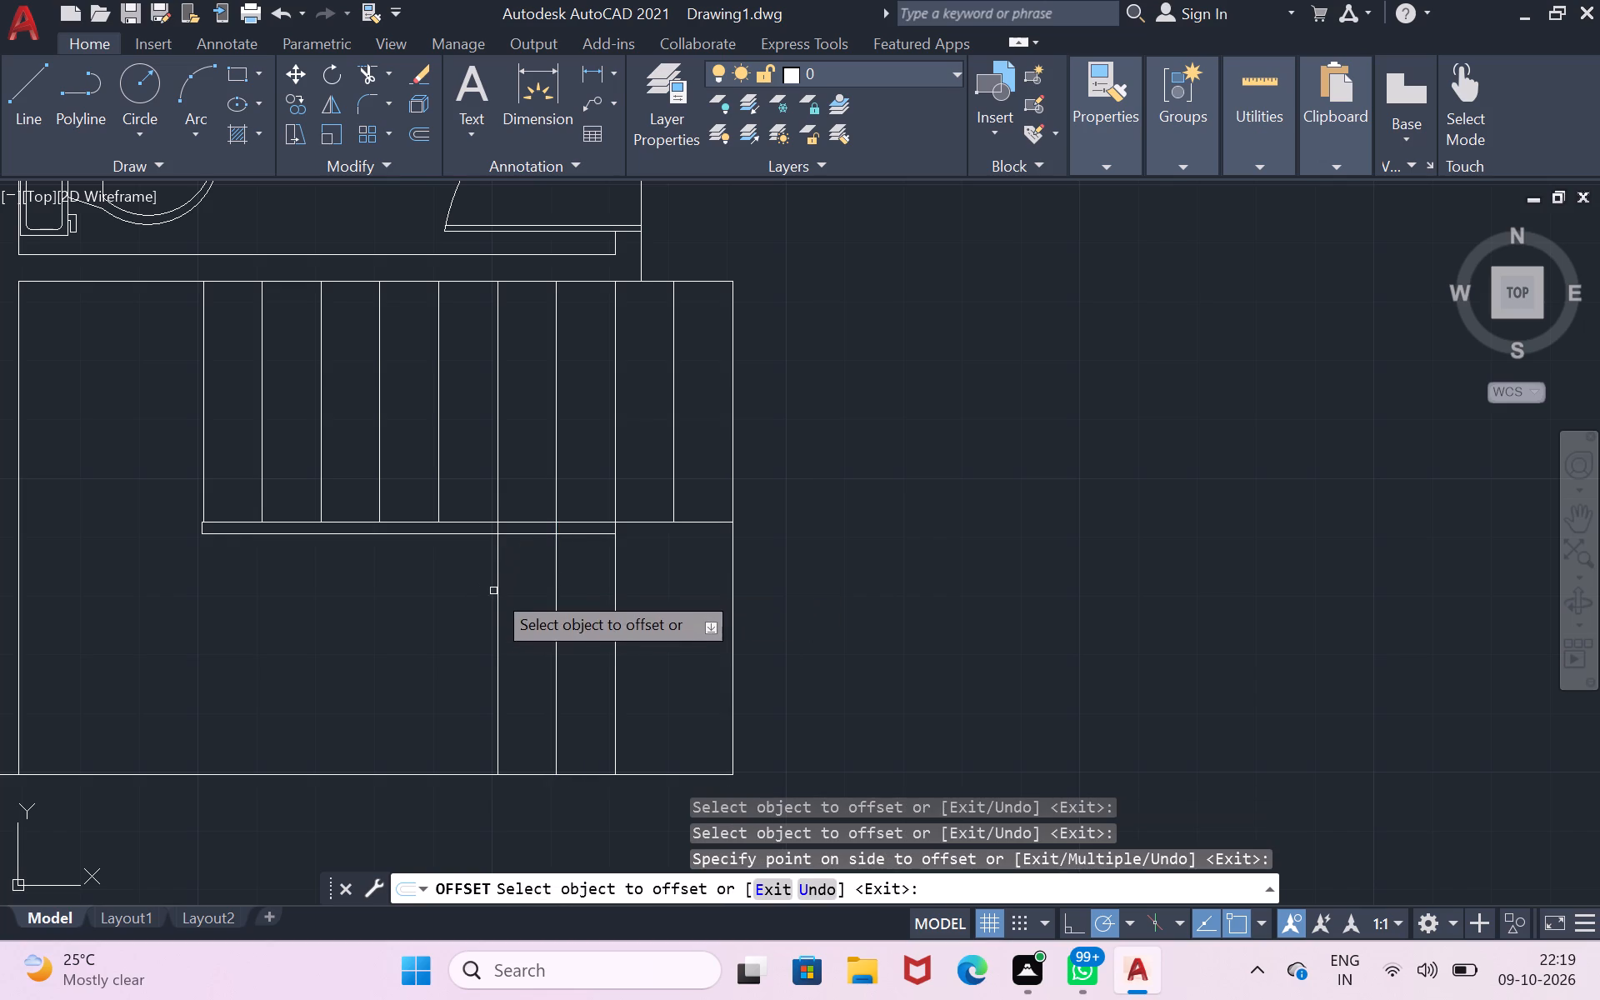
pyautogui.click(493, 591)
pyautogui.click(409, 604)
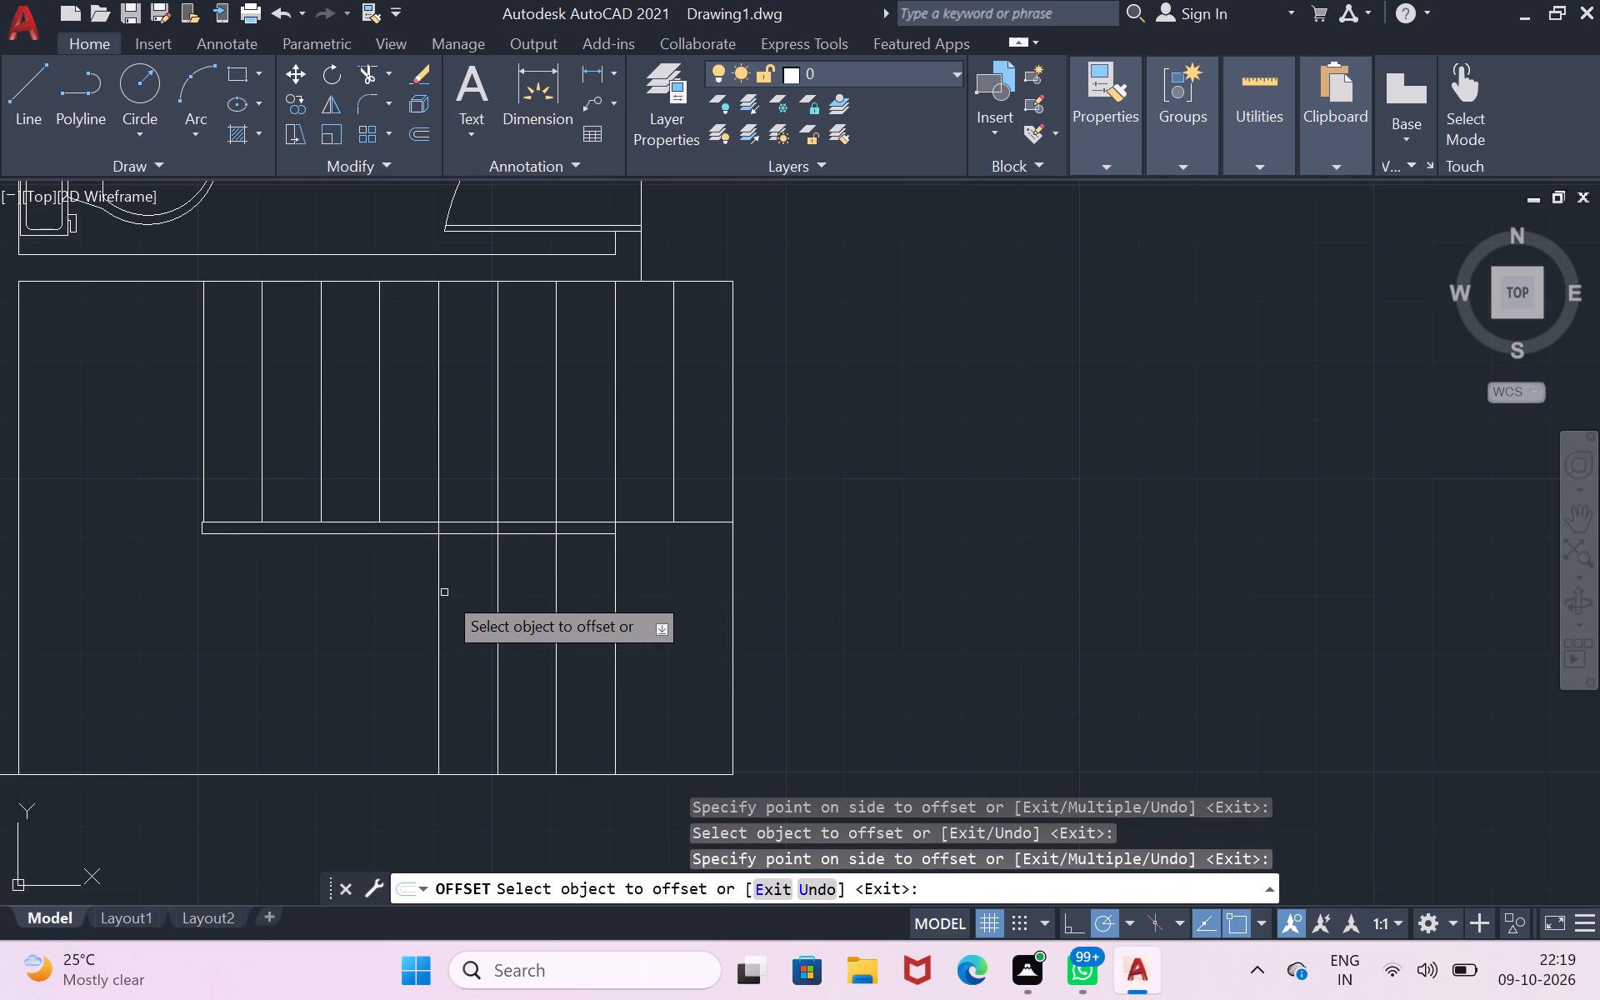
pyautogui.click(444, 592)
pyautogui.click(441, 594)
pyautogui.click(390, 607)
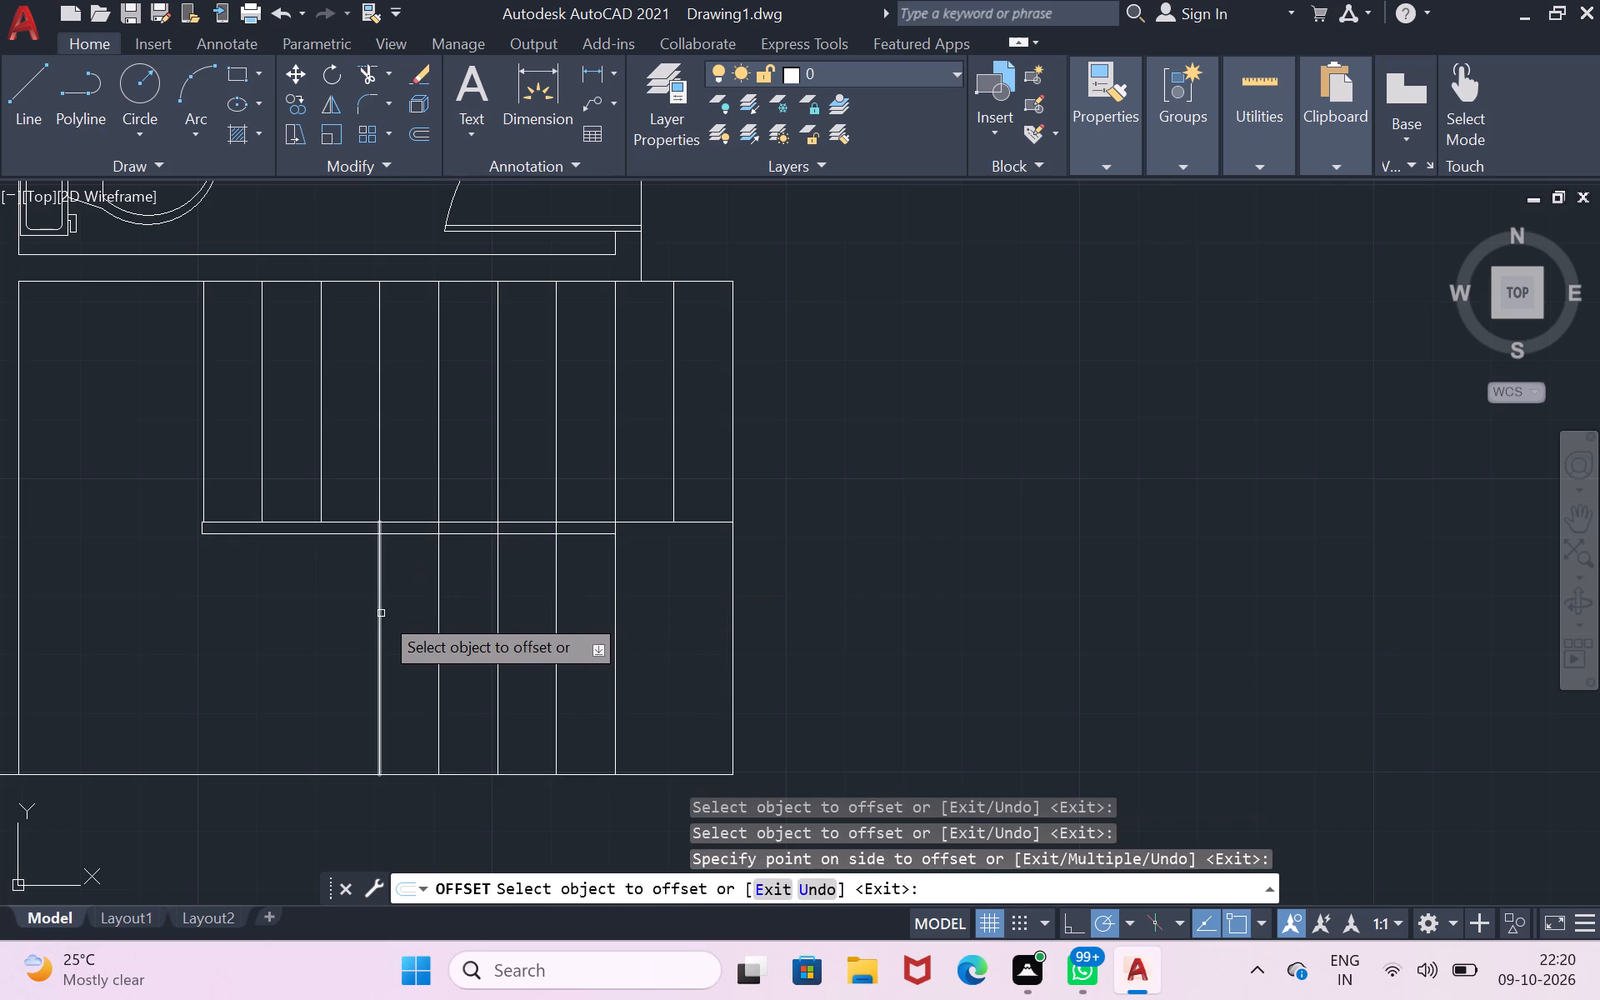
# Offset three more stair lines south of the partition, each 10" farther west, up to the partition's west end.
pyautogui.click(381, 613)
pyautogui.click(330, 619)
pyautogui.click(317, 623)
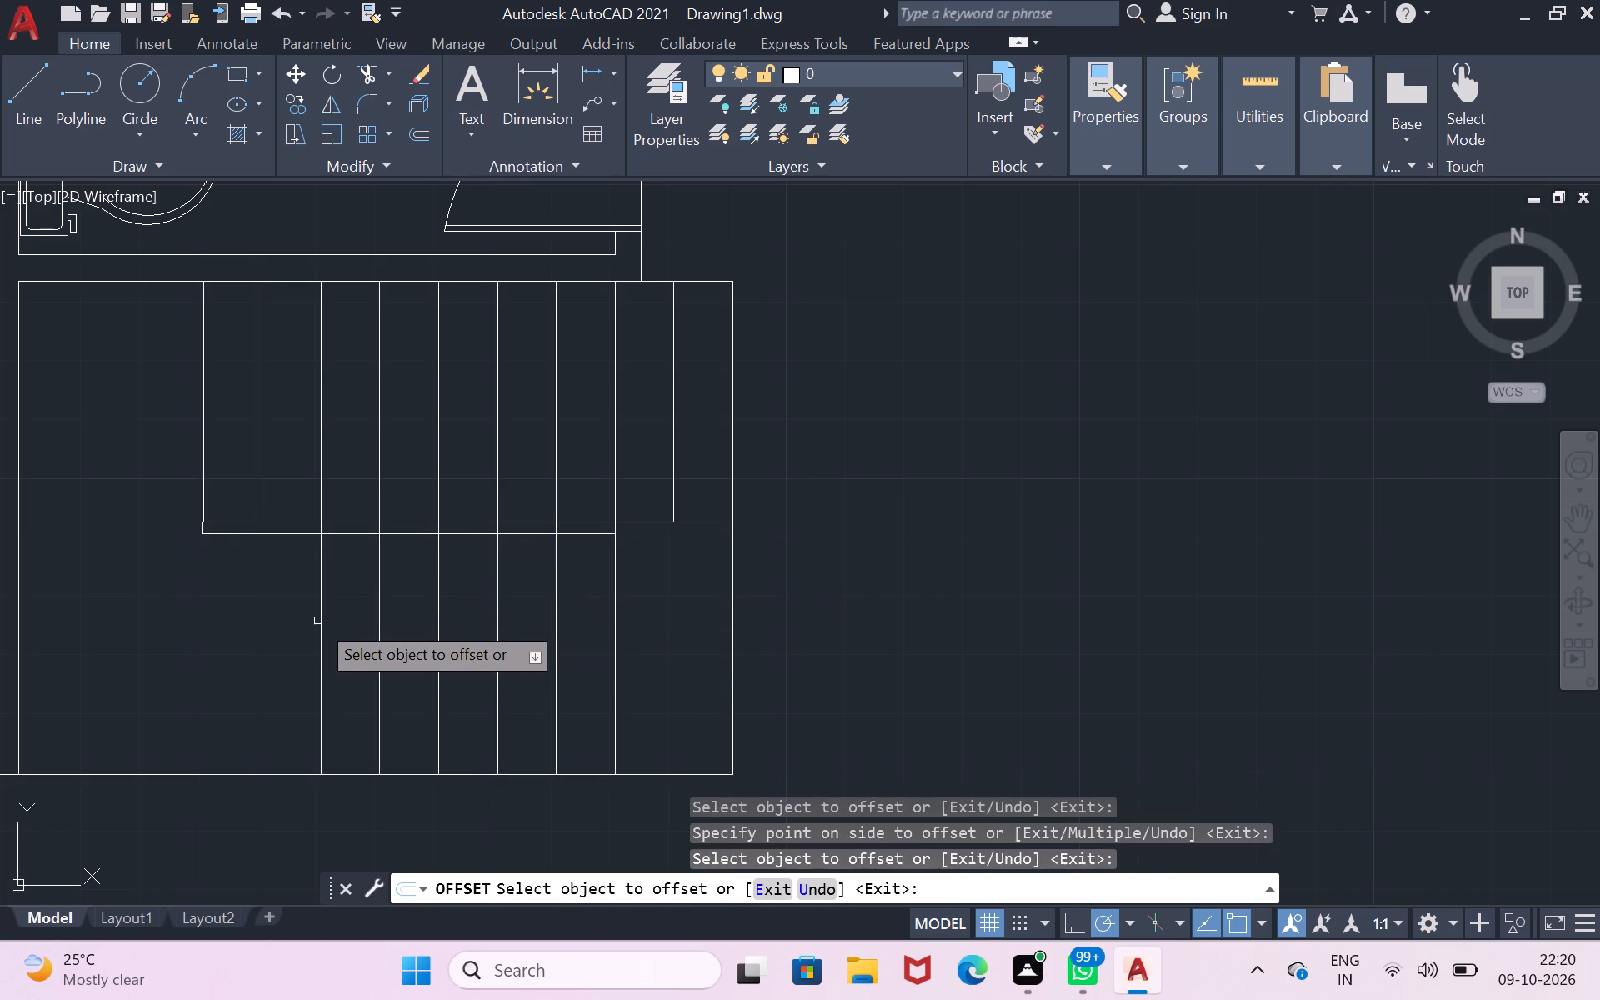
pyautogui.click(322, 616)
pyautogui.click(258, 626)
pyautogui.click(257, 622)
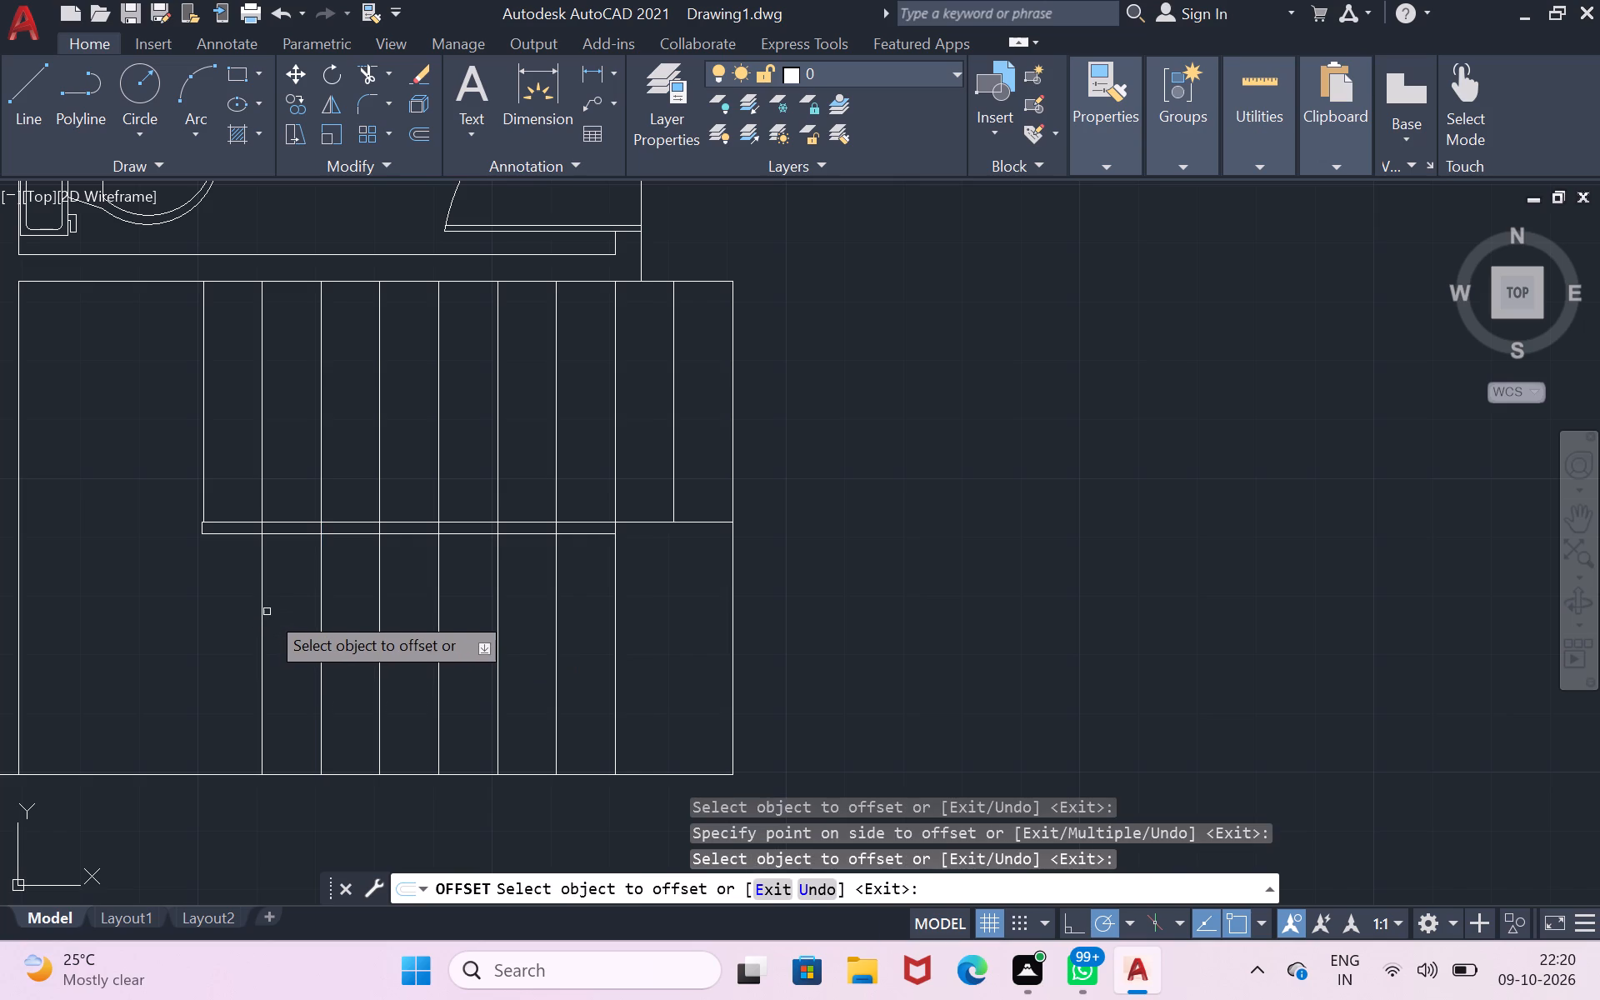
pyautogui.click(261, 621)
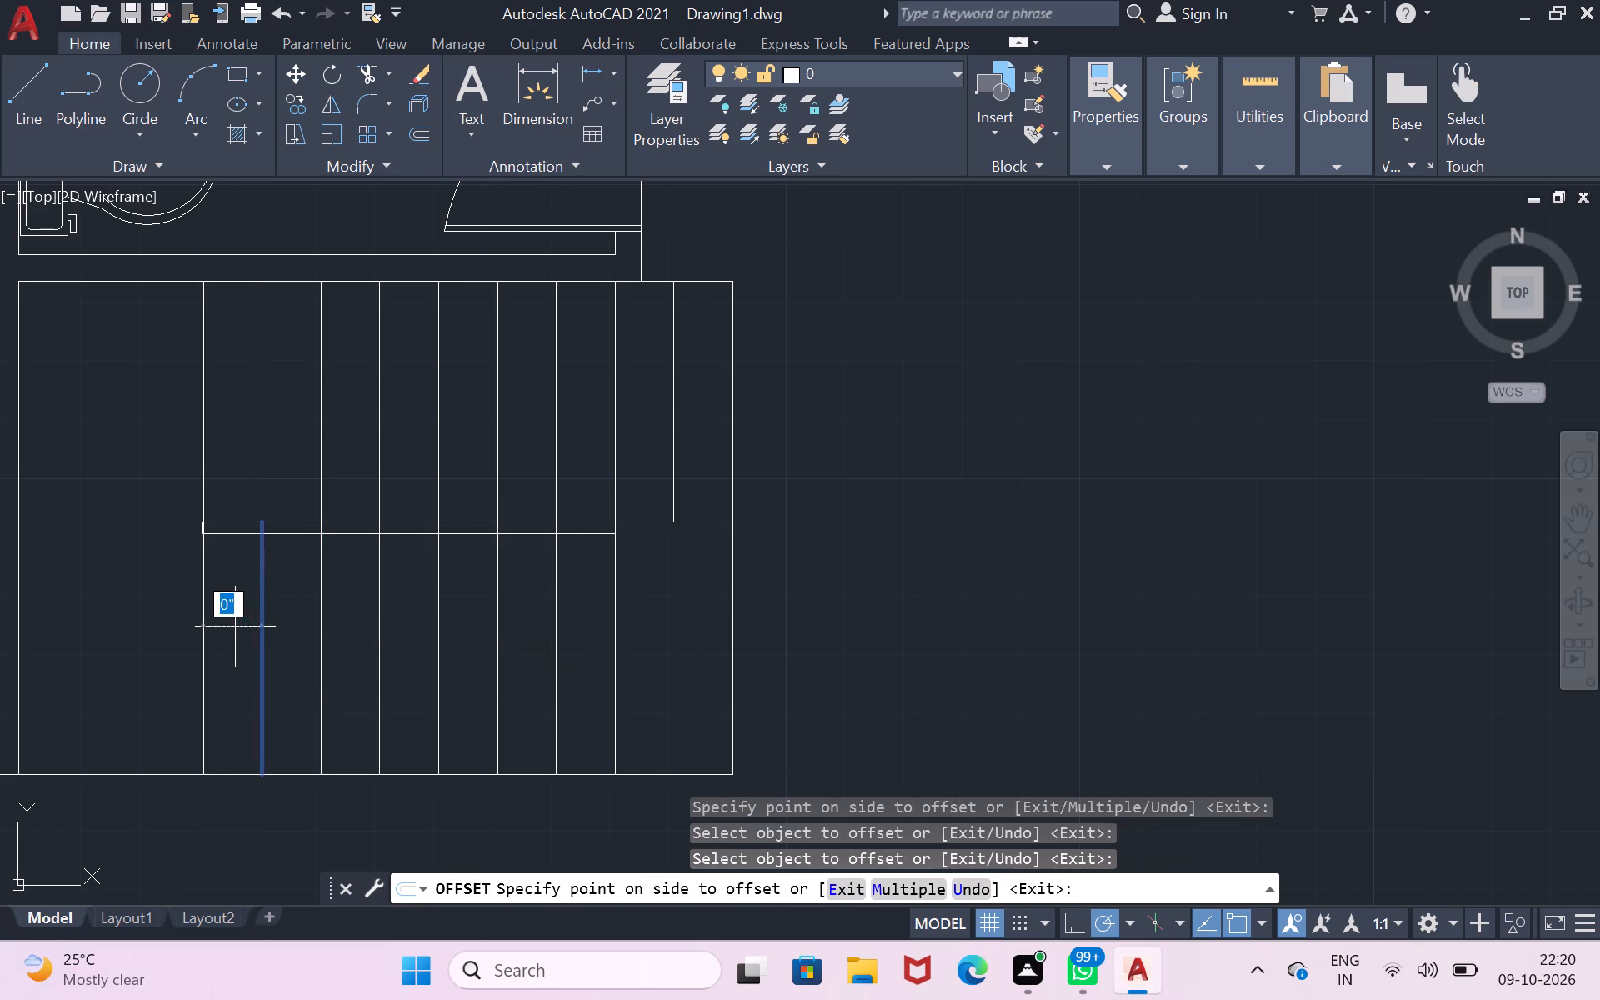
pyautogui.click(226, 630)
# Trim the partition's west end line and both protruding face stubs back to the westernmost stair line.
pyautogui.scroll(4, 278, 539)
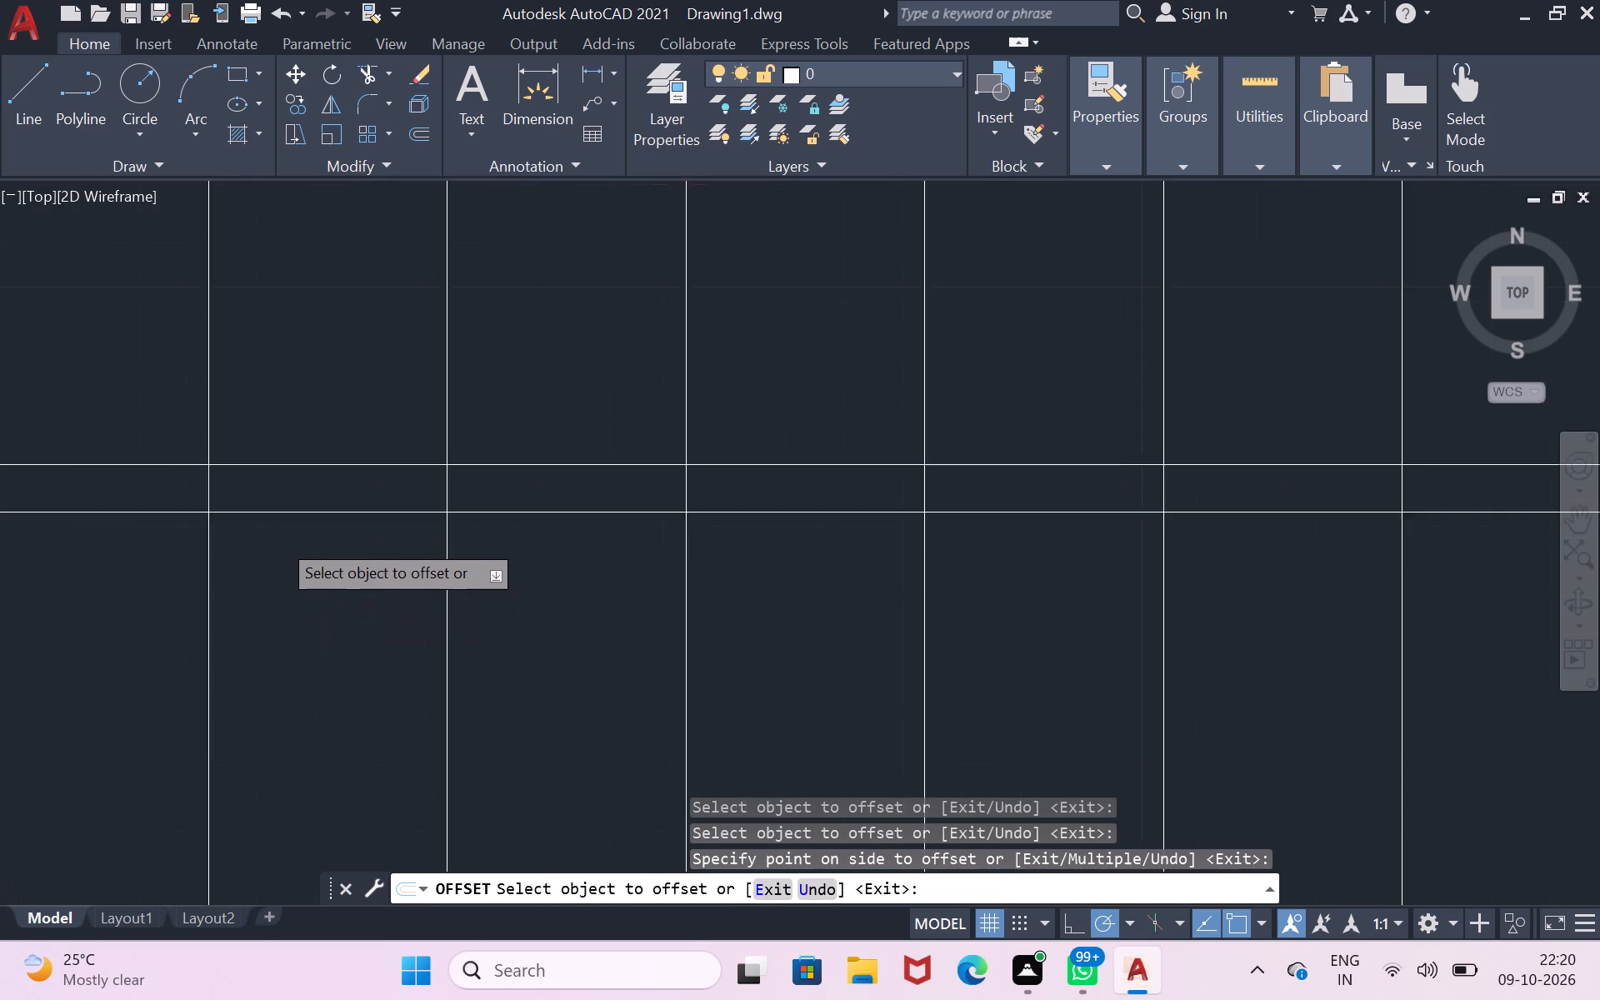
pyautogui.scroll(-2, 265, 492)
pyautogui.scroll(1, 192, 524)
pyautogui.scroll(-1, 158, 483)
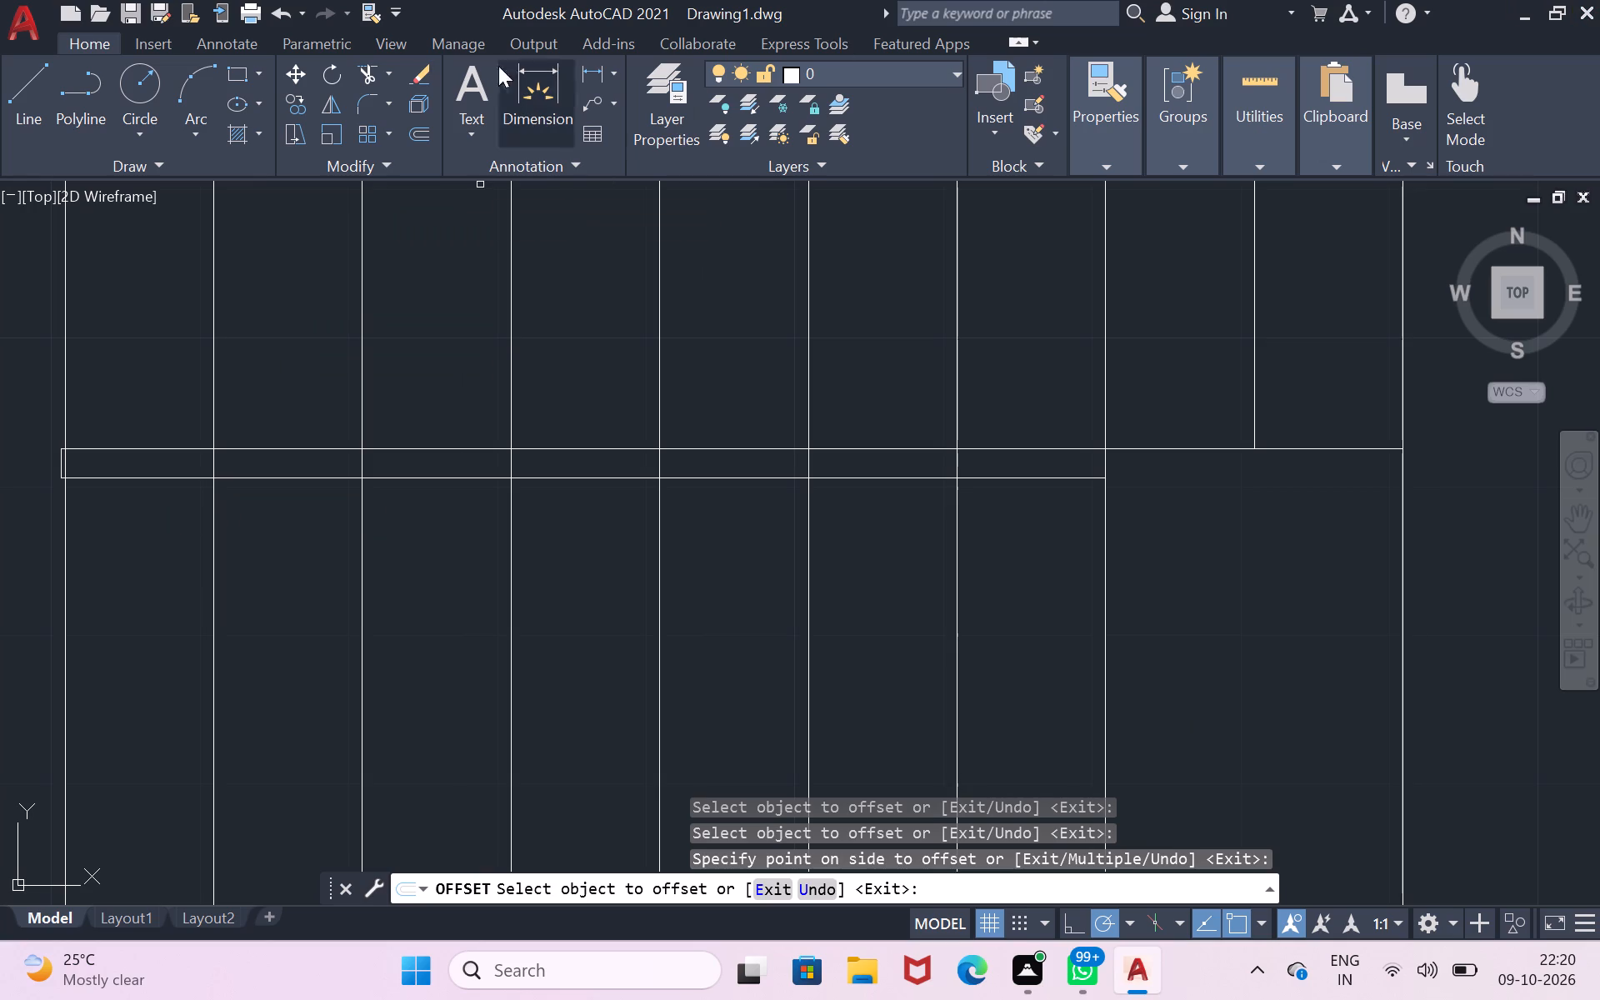
pyautogui.click(359, 67)
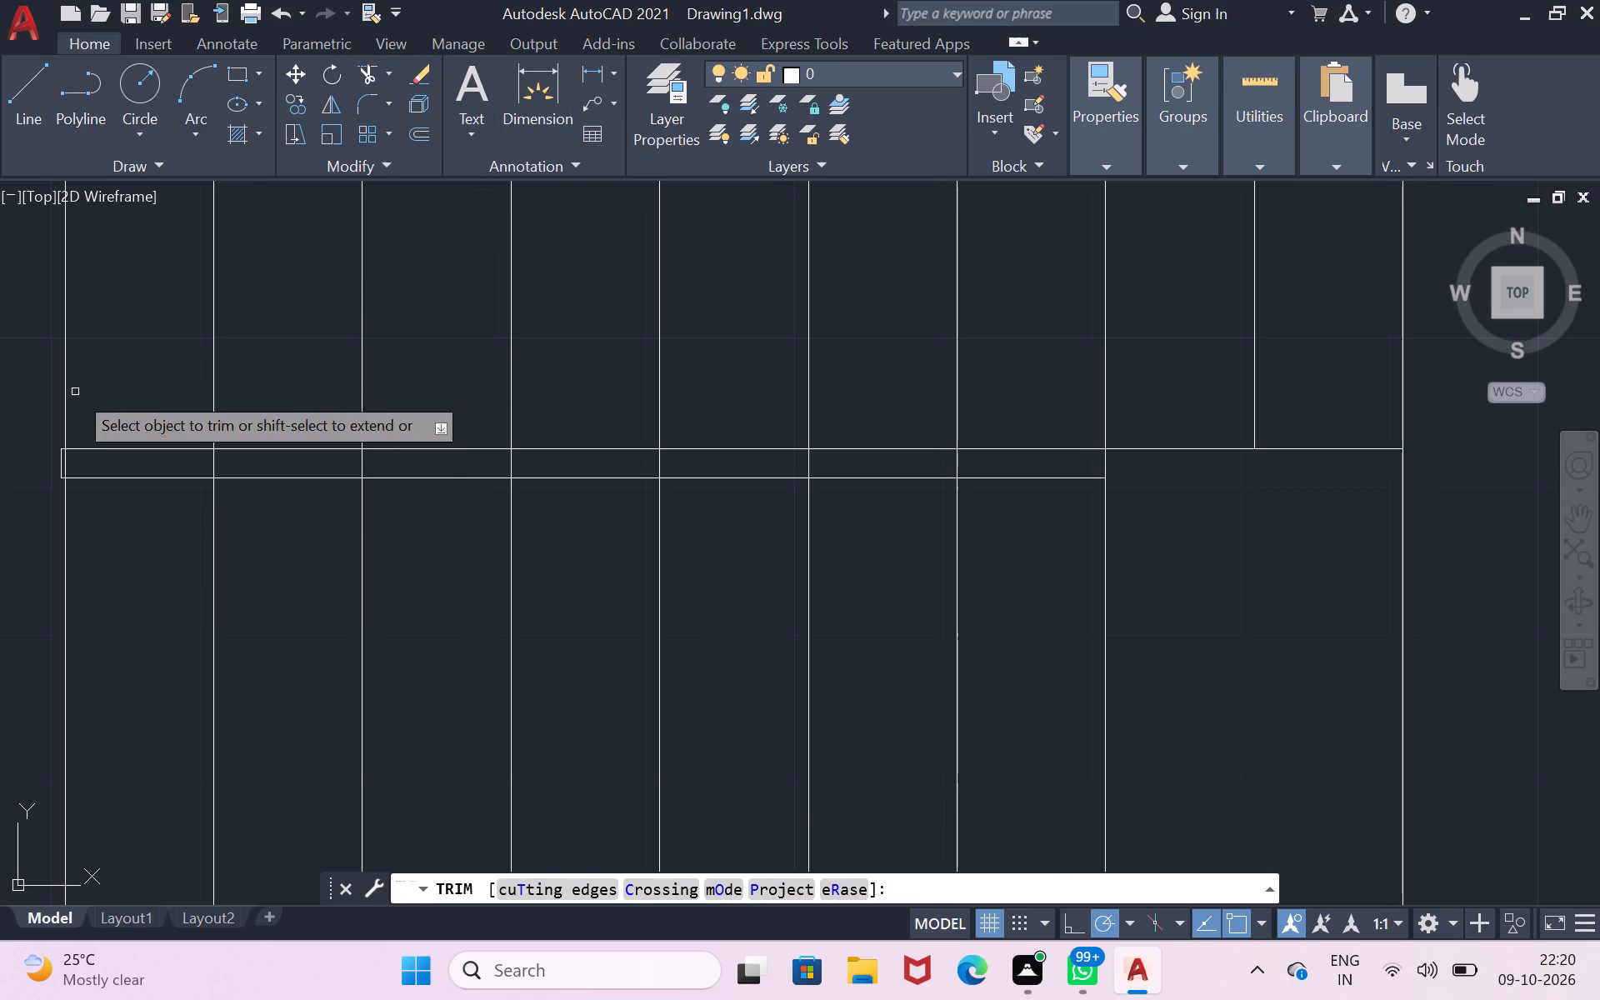
pyautogui.click(58, 465)
pyautogui.scroll(3, 44, 467)
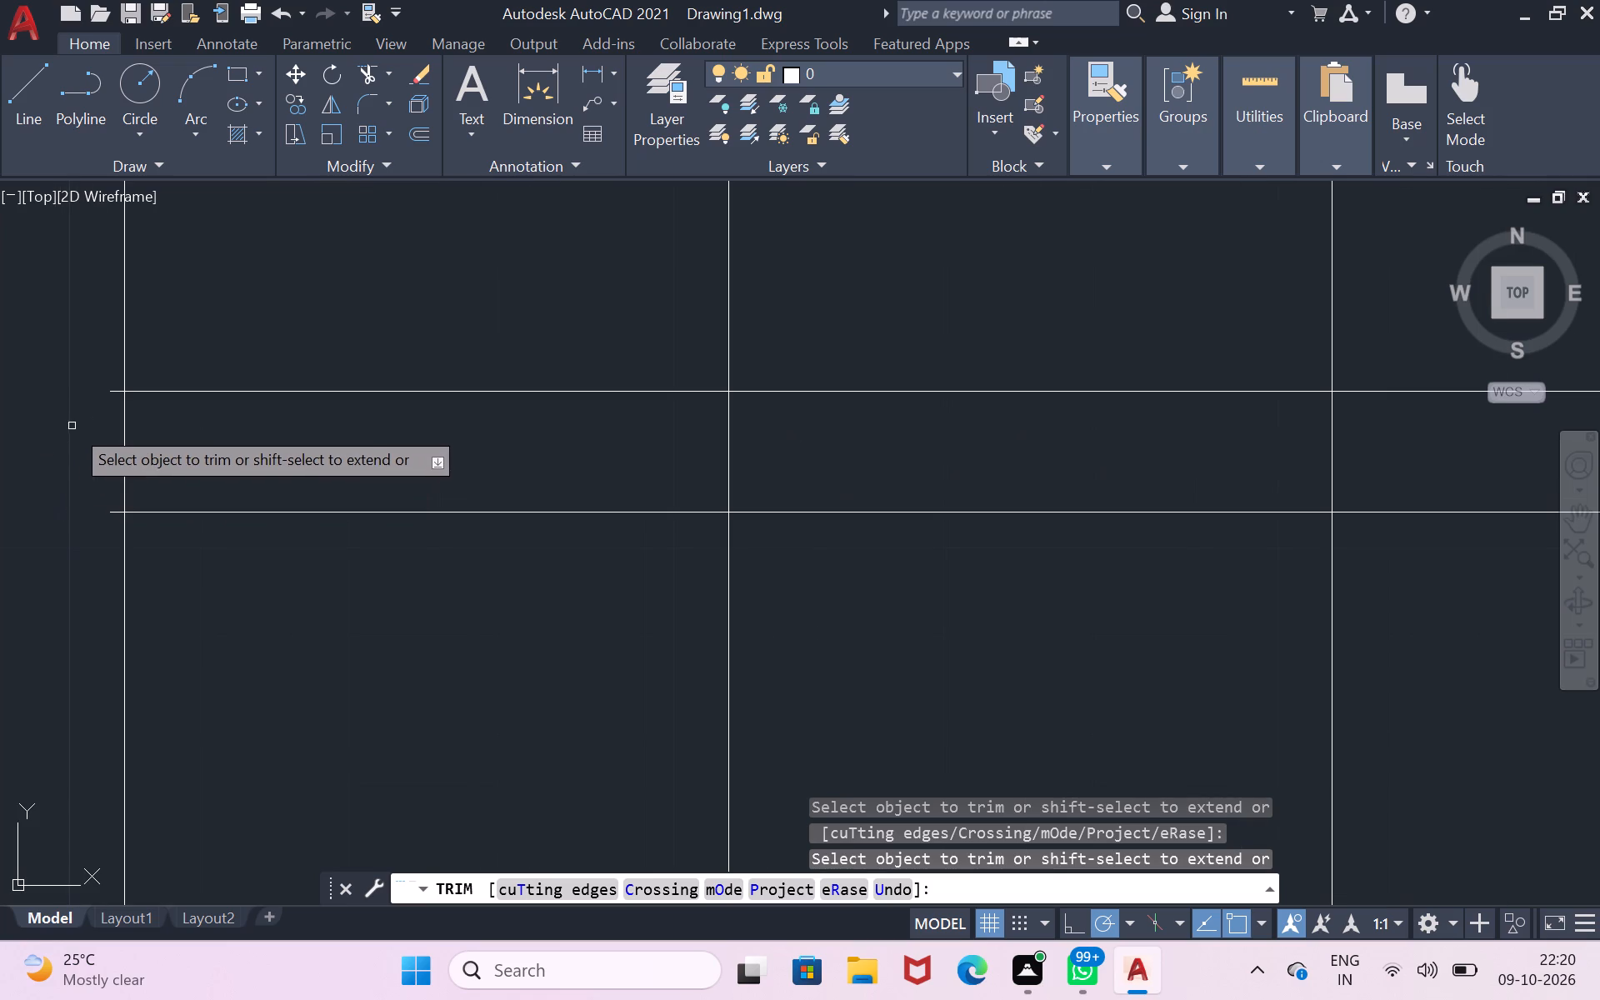
pyautogui.click(115, 391)
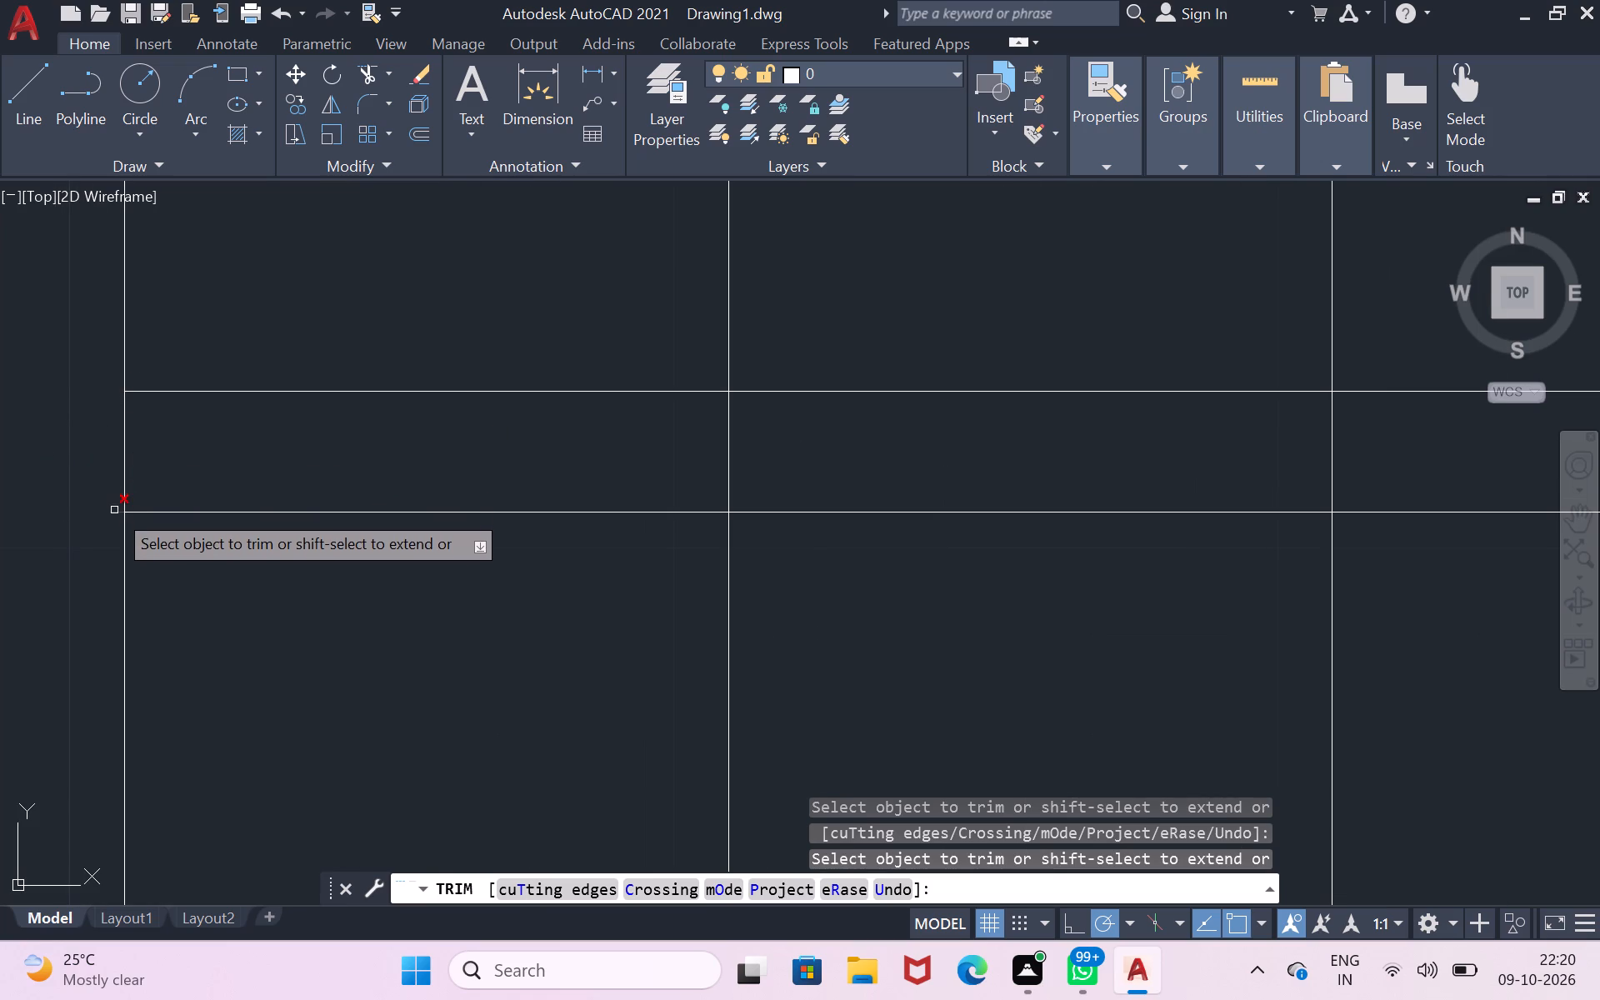
pyautogui.click(114, 510)
# Trim away the seven vertical line segments crossing between the partition's two faces, keeping the westernmost one as its end.
pyautogui.scroll(-5, 373, 508)
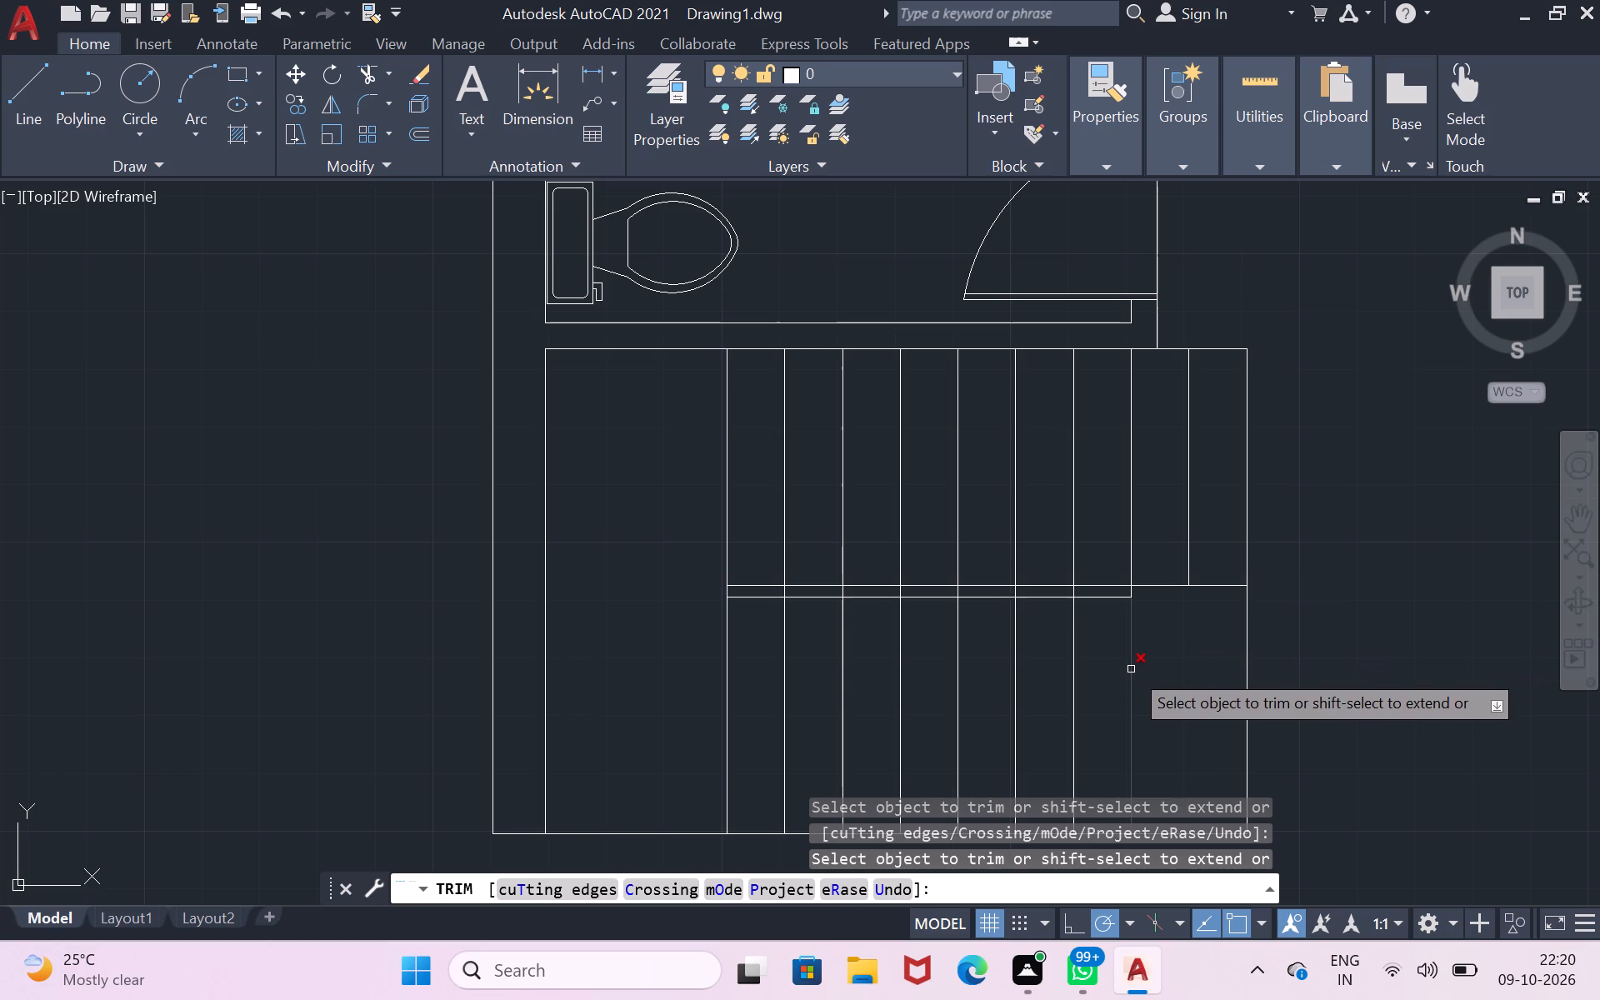
pyautogui.click(1129, 592)
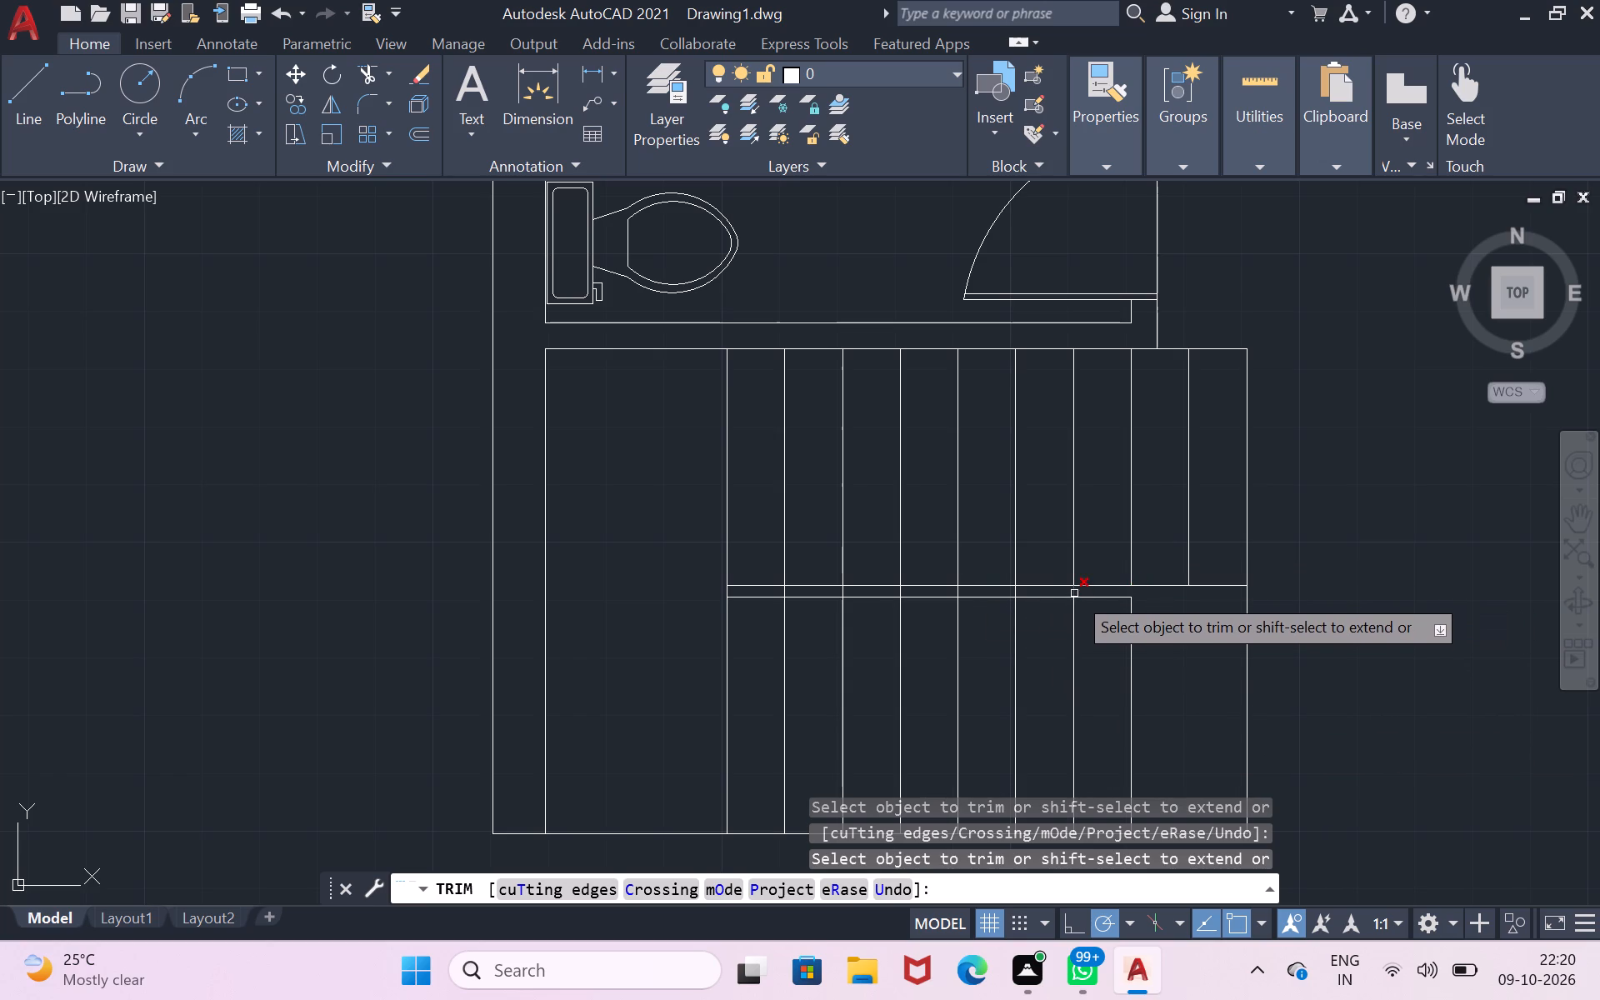
pyautogui.click(1074, 592)
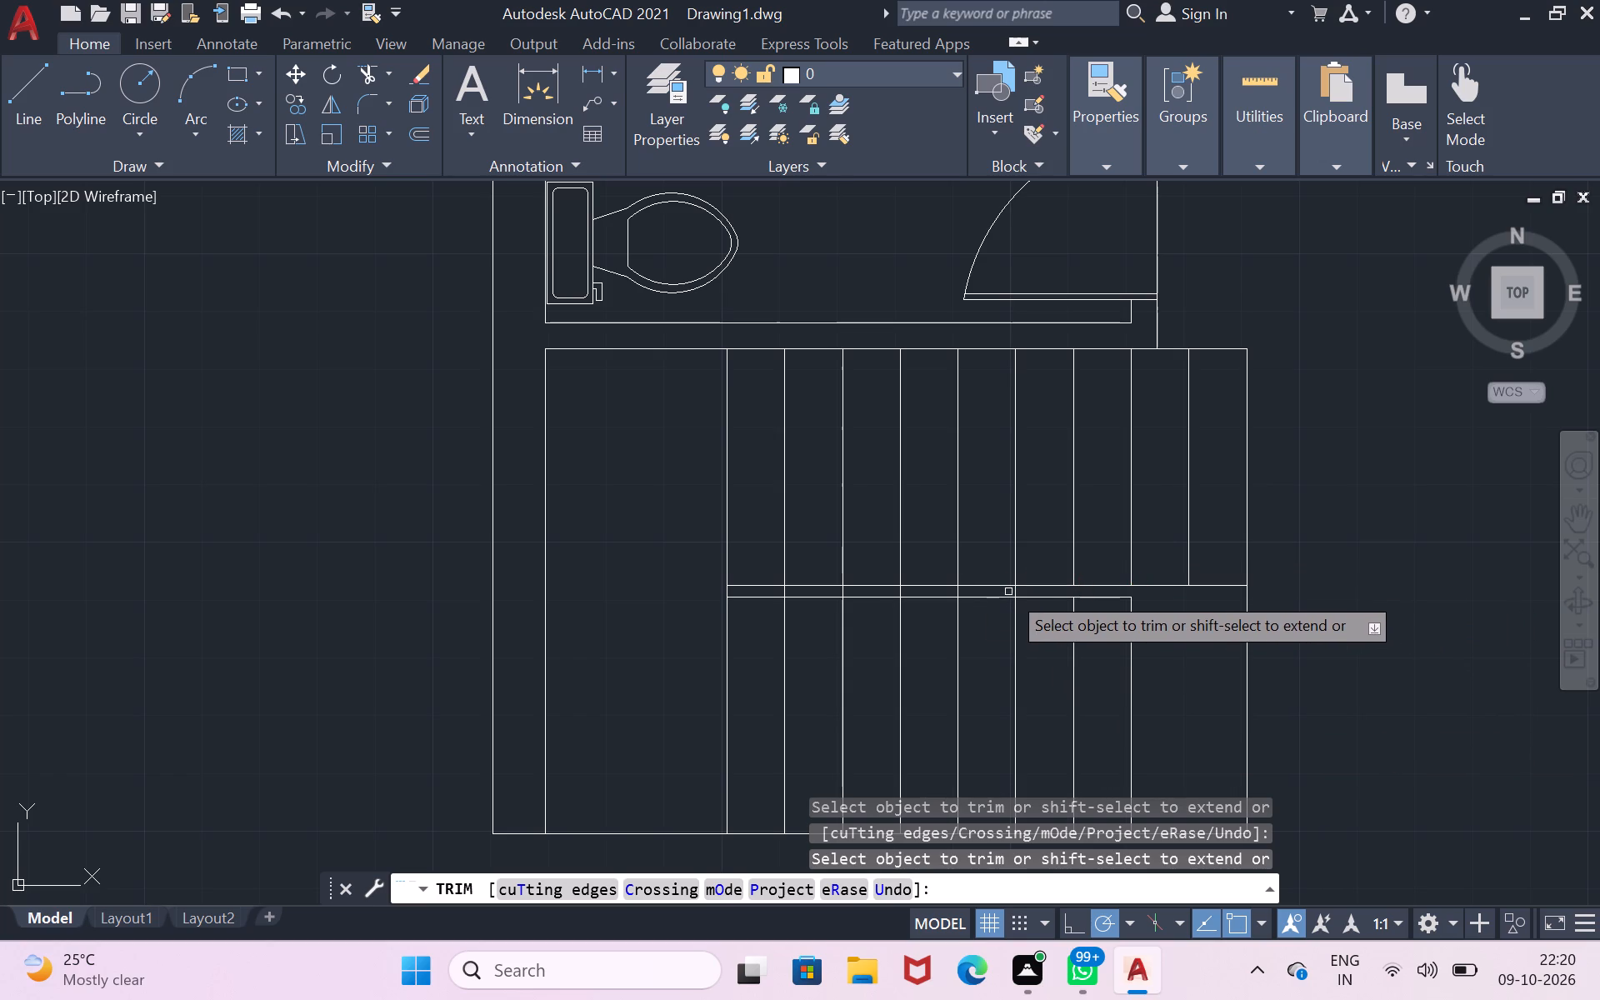
pyautogui.click(1015, 591)
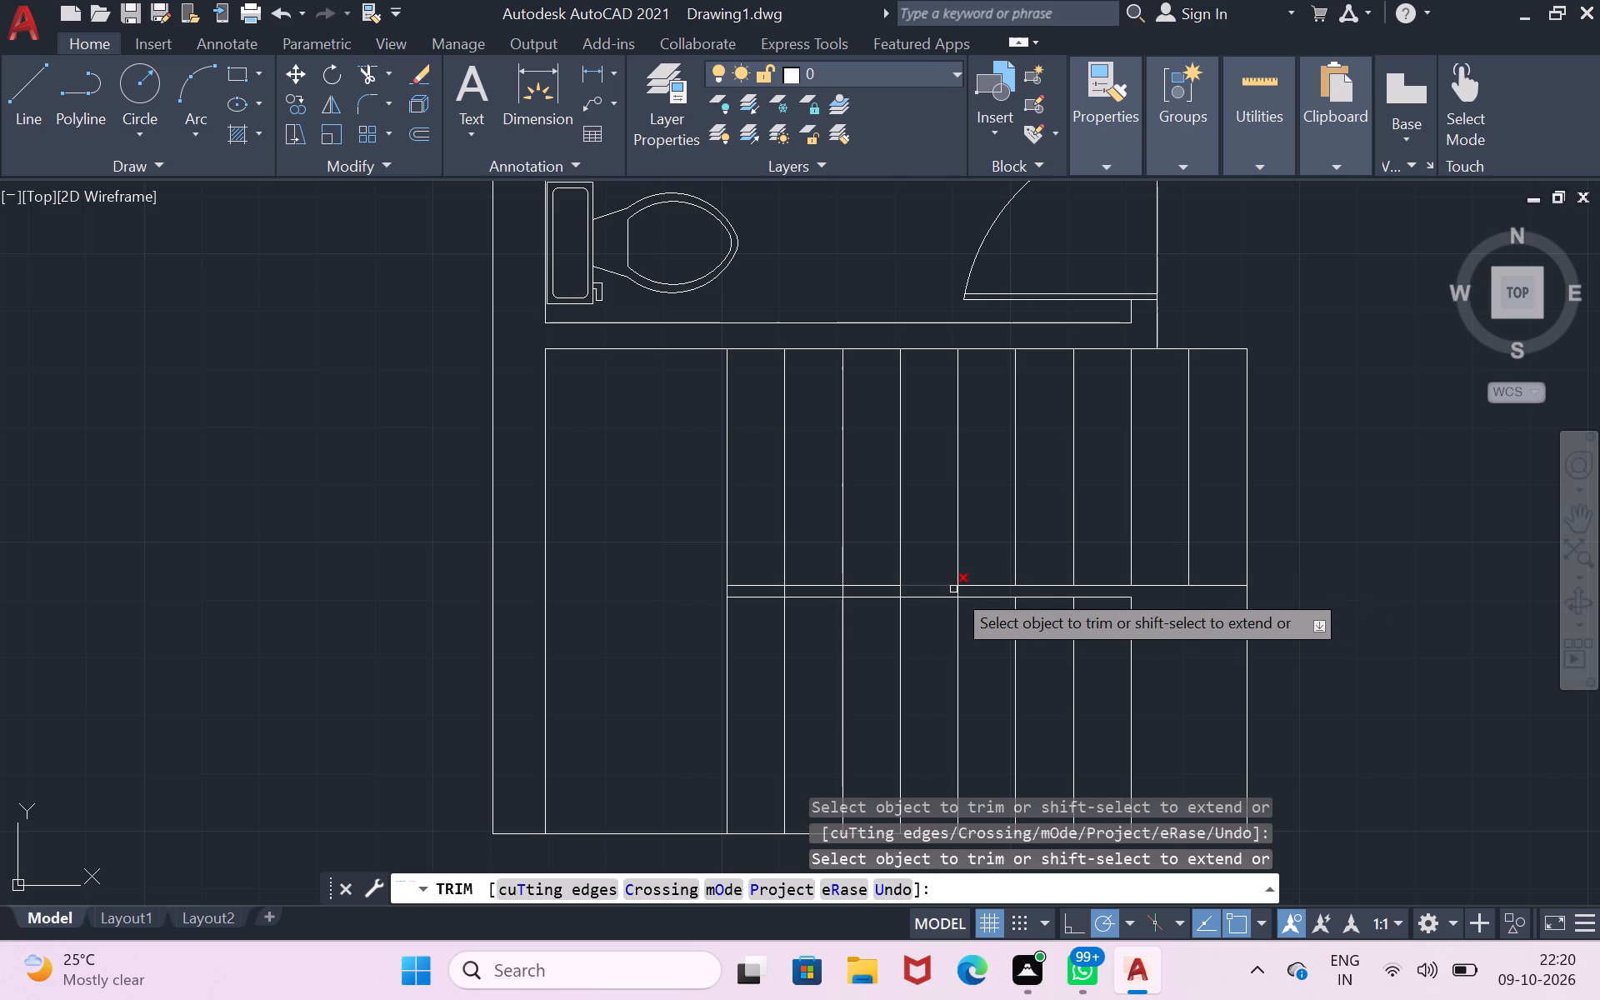
pyautogui.click(957, 589)
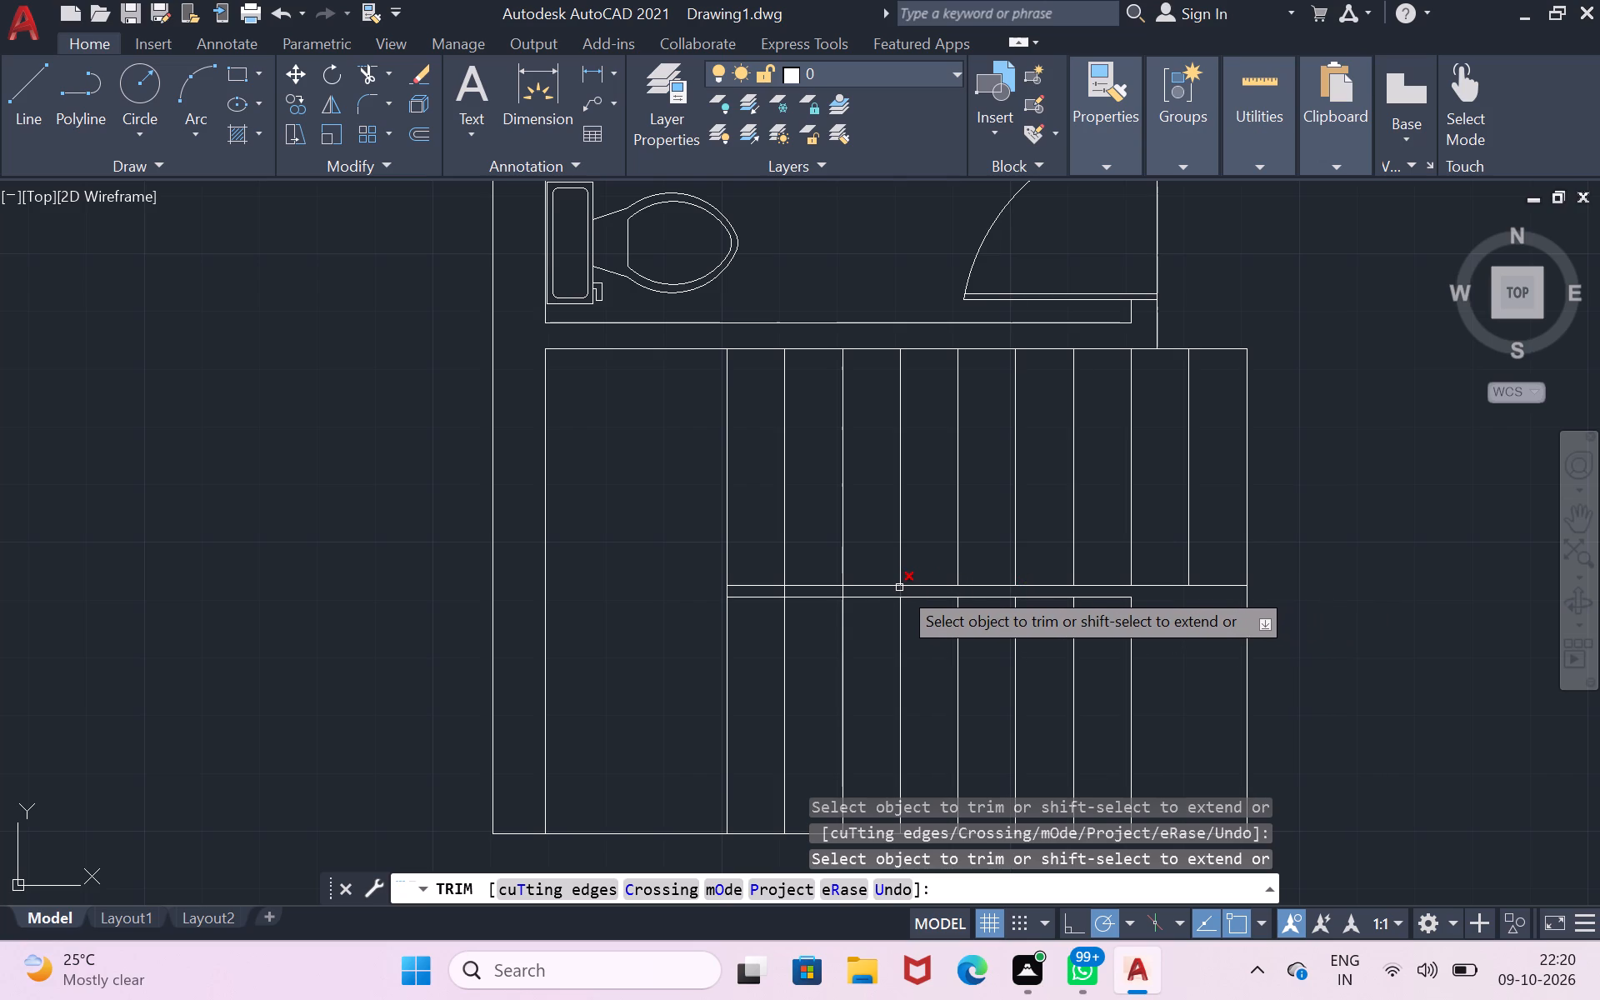
pyautogui.click(899, 587)
pyautogui.scroll(3, 870, 603)
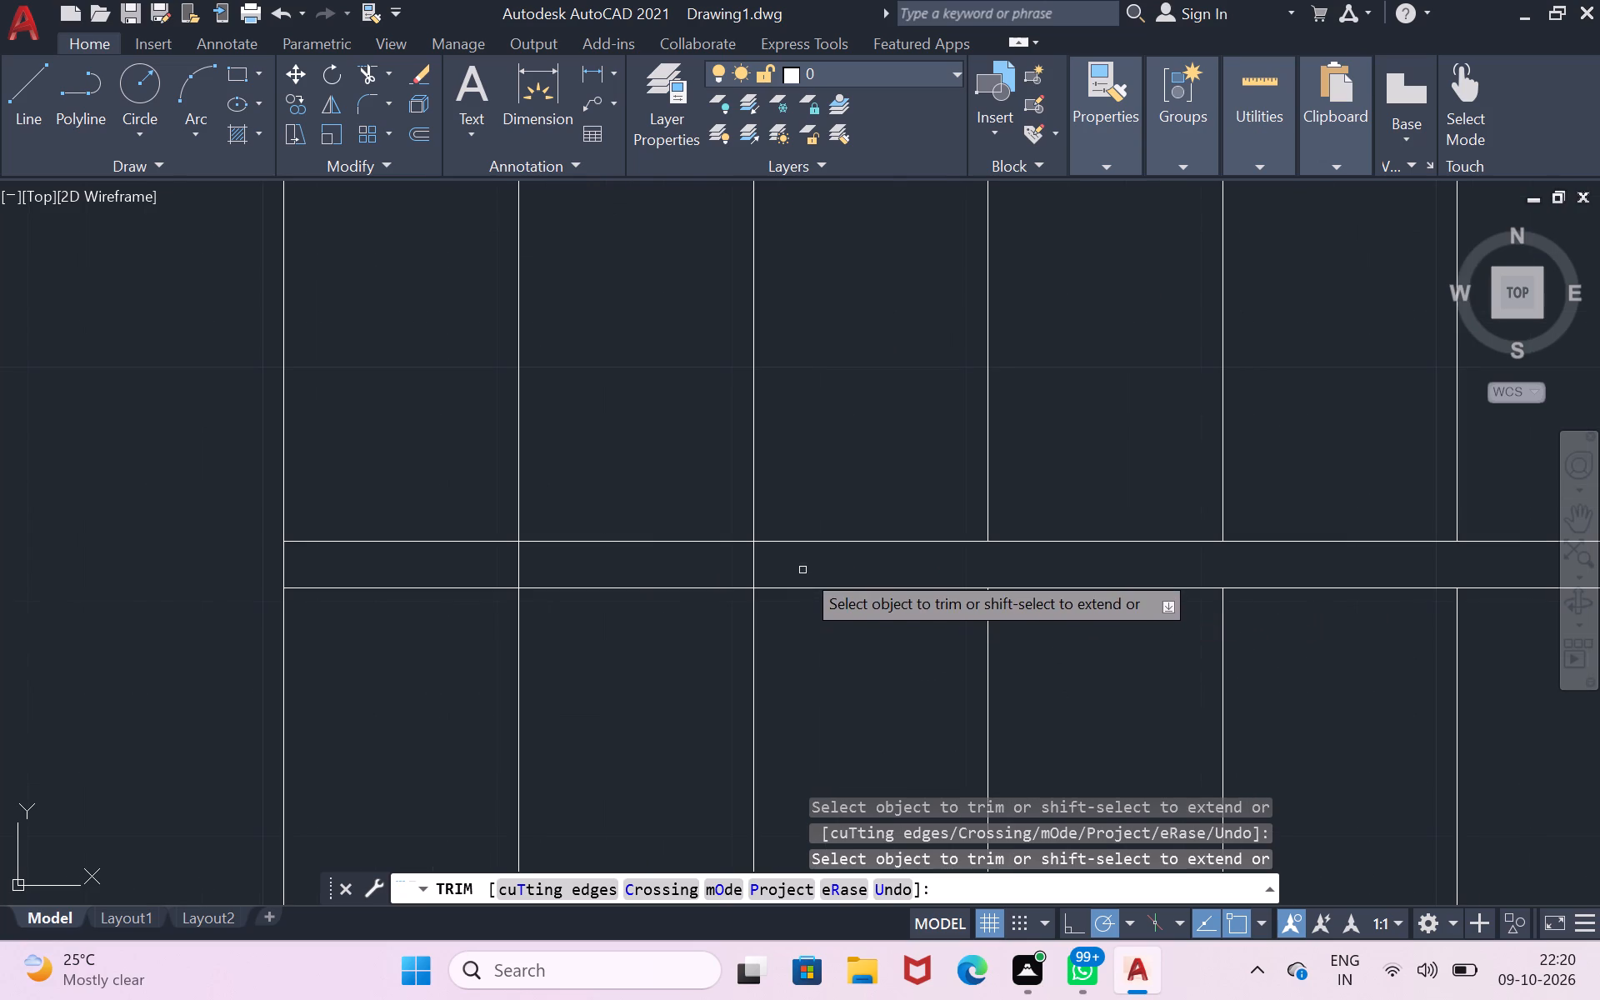
pyautogui.moveTo(775, 558); pyautogui.dragTo(557, 561)
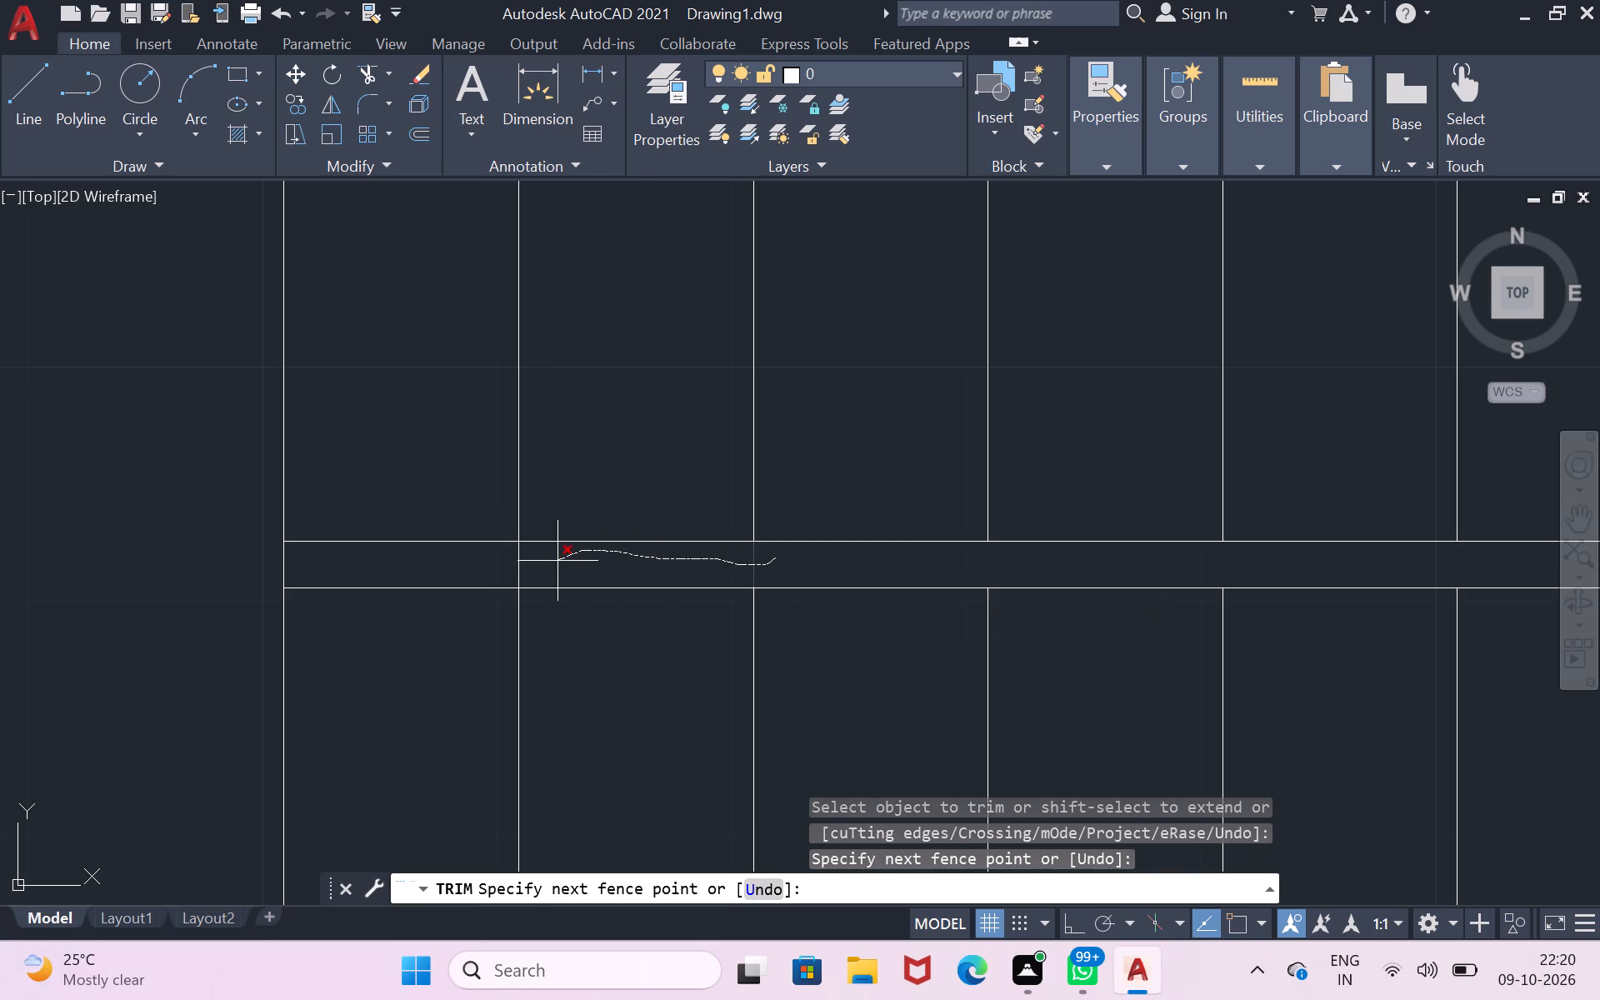
pyautogui.moveTo(557, 561); pyautogui.dragTo(496, 565)
# Trim away the stair room's east wall line south of the partition.
pyautogui.scroll(-2, 953, 639)
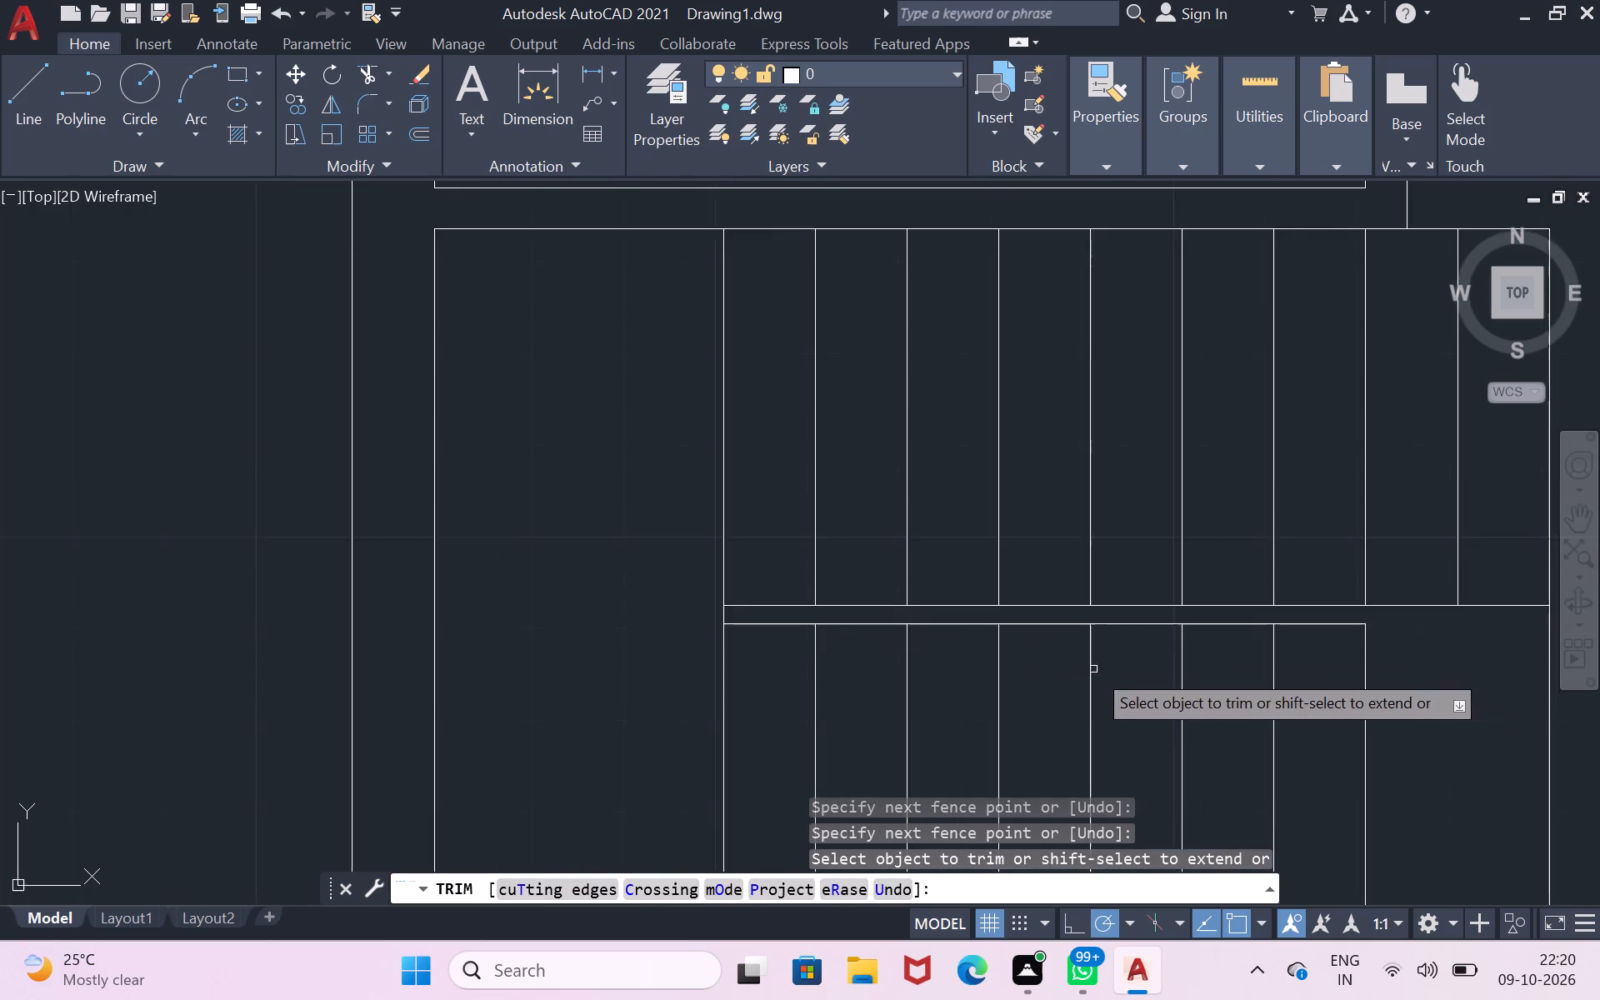
pyautogui.scroll(-1, 1093, 669)
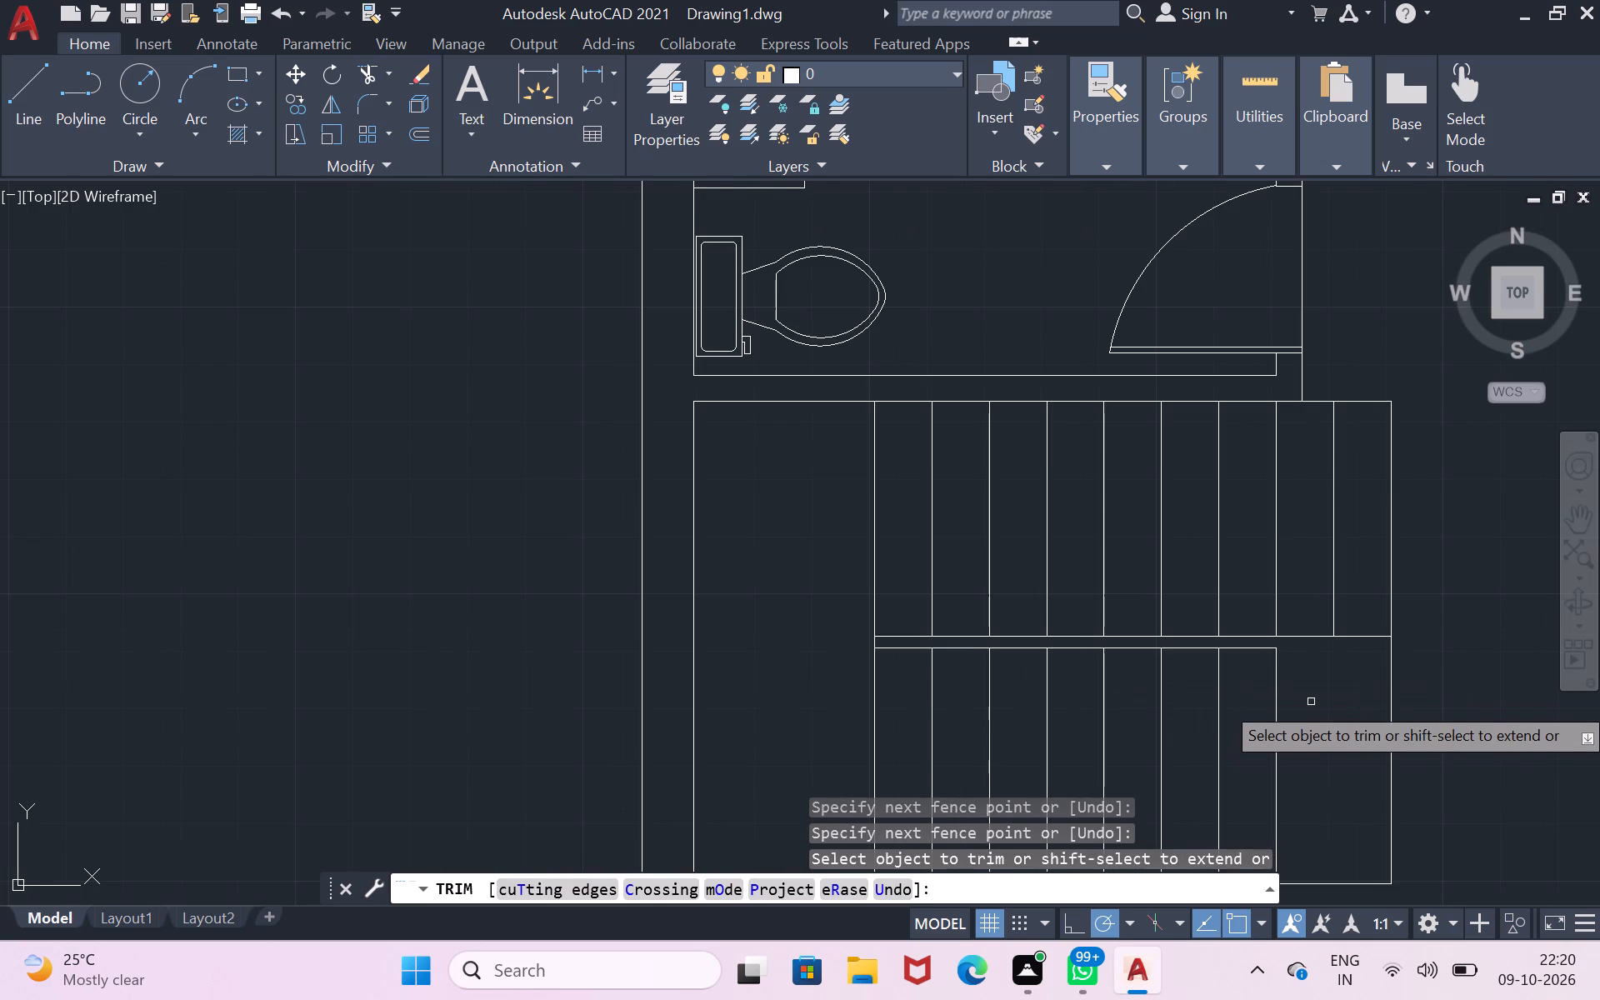
pyautogui.moveTo(1481, 713); pyautogui.dragTo(1423, 708)
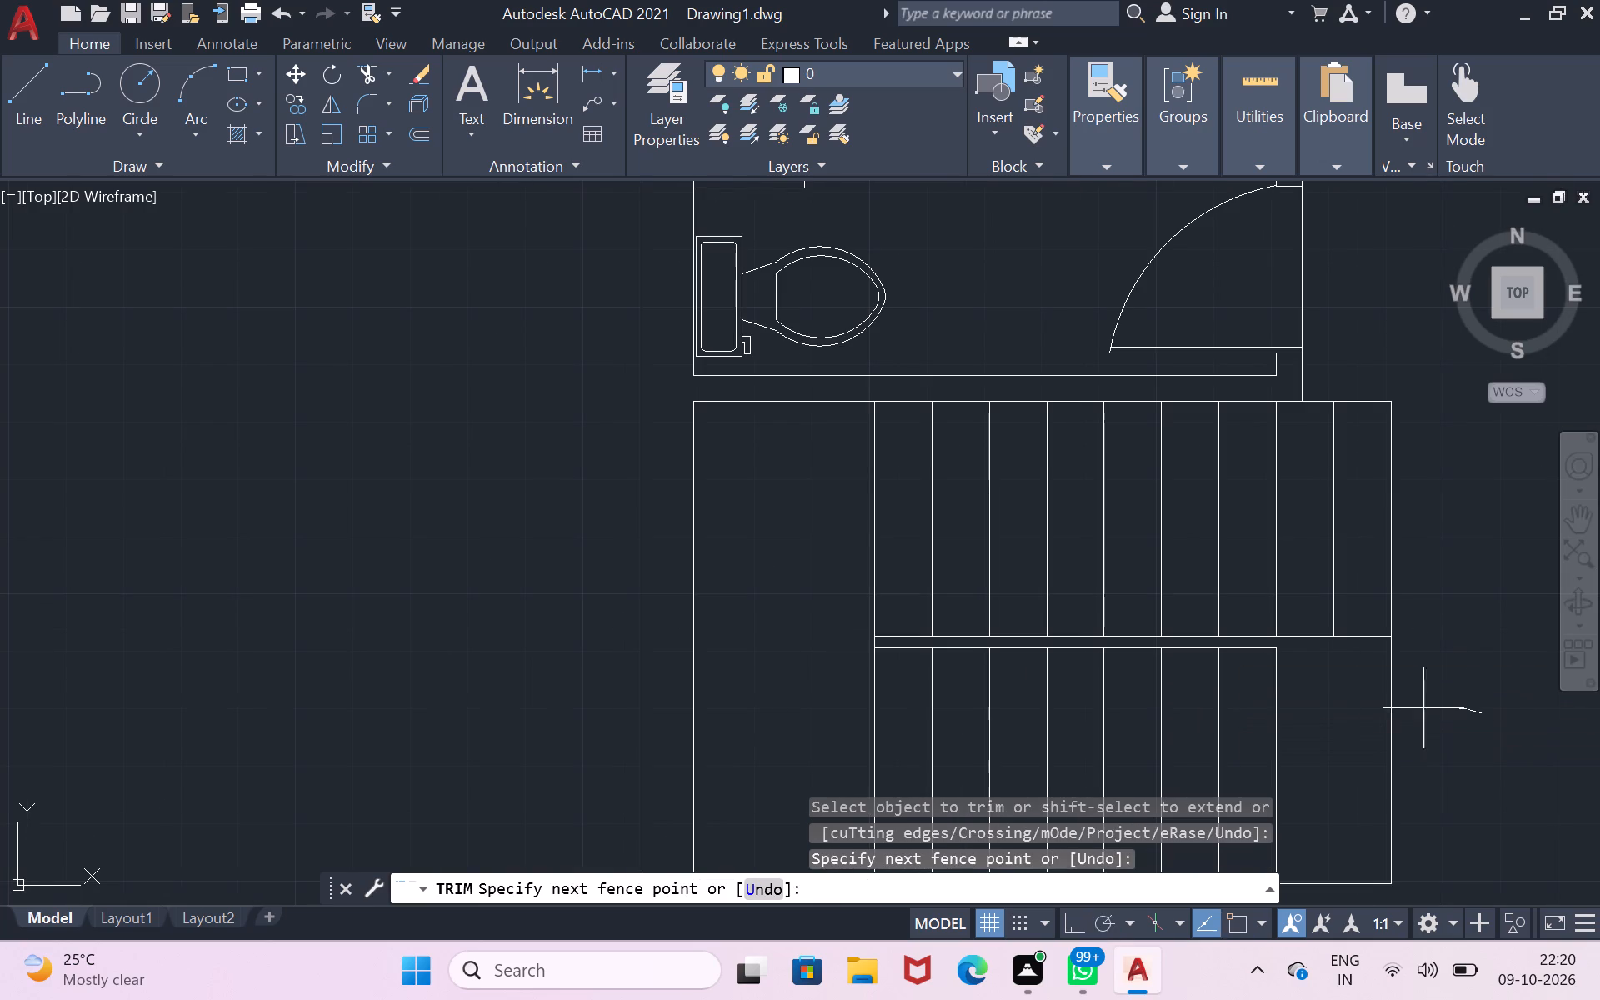
pyautogui.moveTo(1423, 708); pyautogui.dragTo(1333, 702)
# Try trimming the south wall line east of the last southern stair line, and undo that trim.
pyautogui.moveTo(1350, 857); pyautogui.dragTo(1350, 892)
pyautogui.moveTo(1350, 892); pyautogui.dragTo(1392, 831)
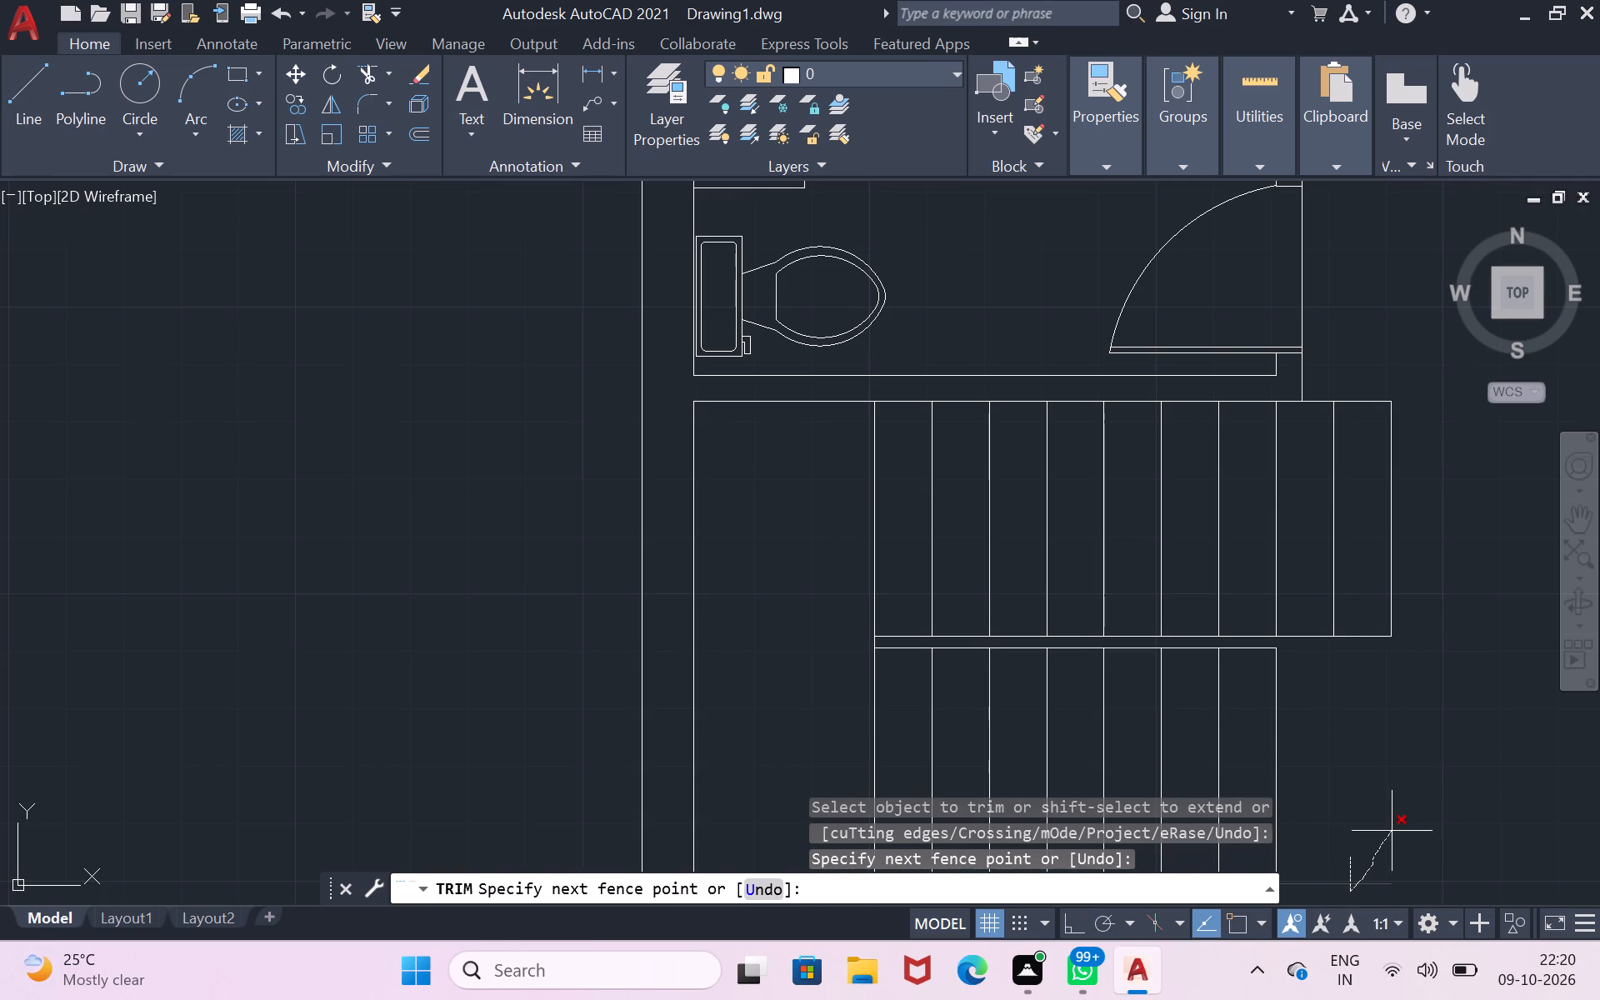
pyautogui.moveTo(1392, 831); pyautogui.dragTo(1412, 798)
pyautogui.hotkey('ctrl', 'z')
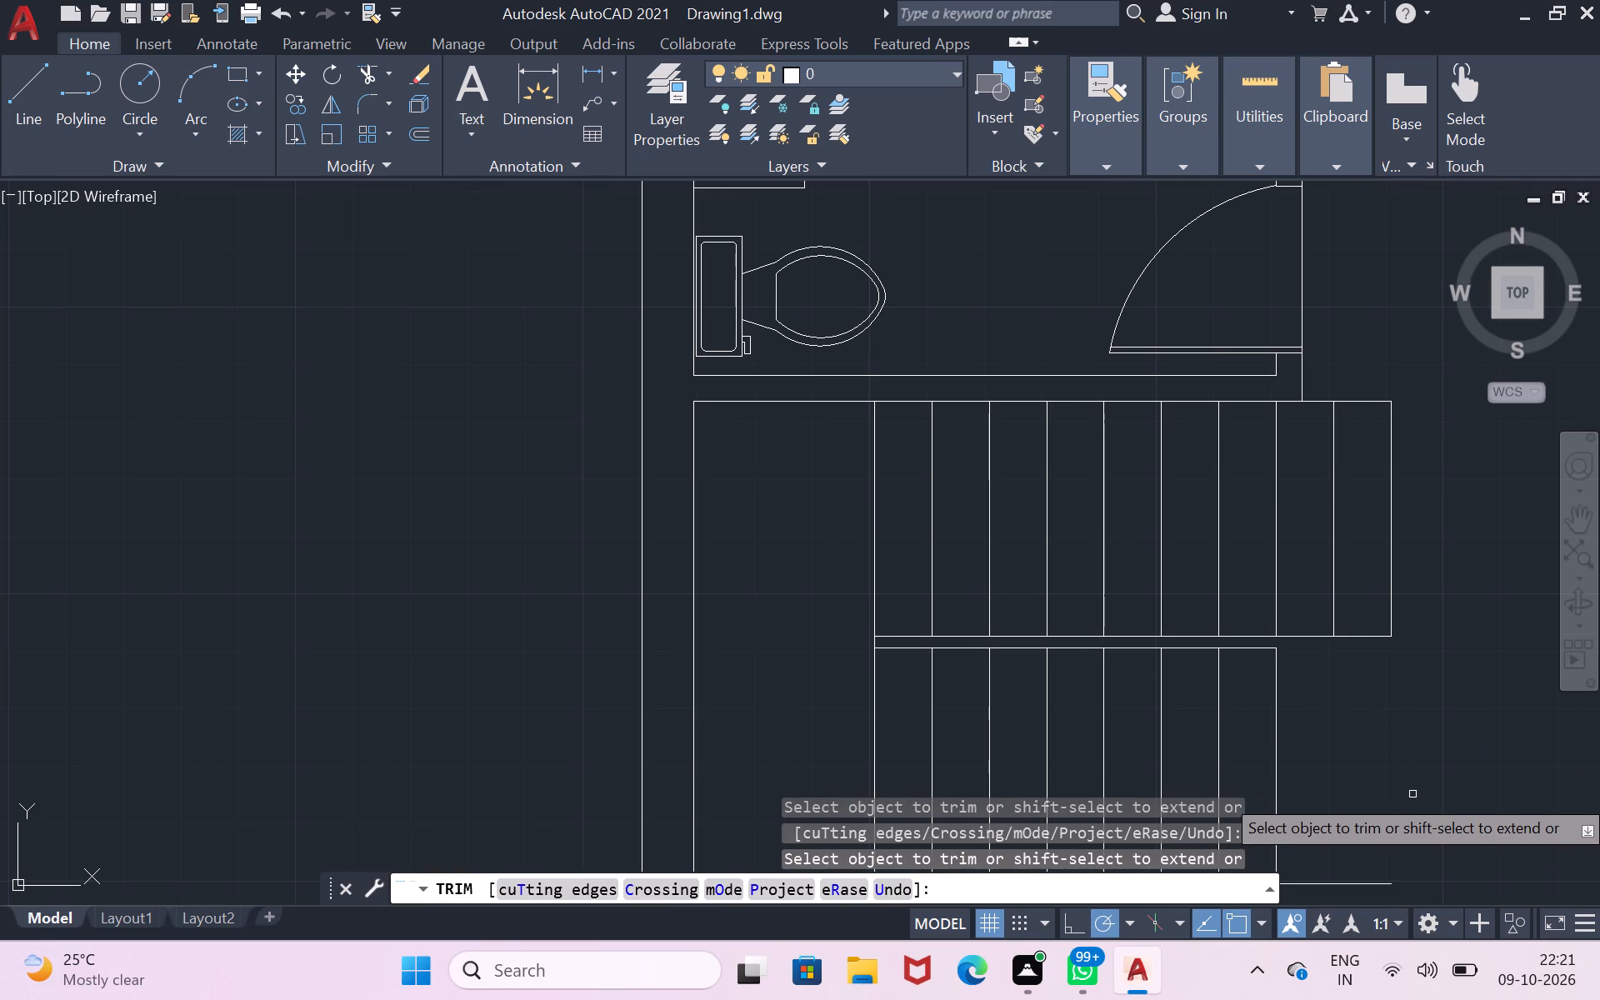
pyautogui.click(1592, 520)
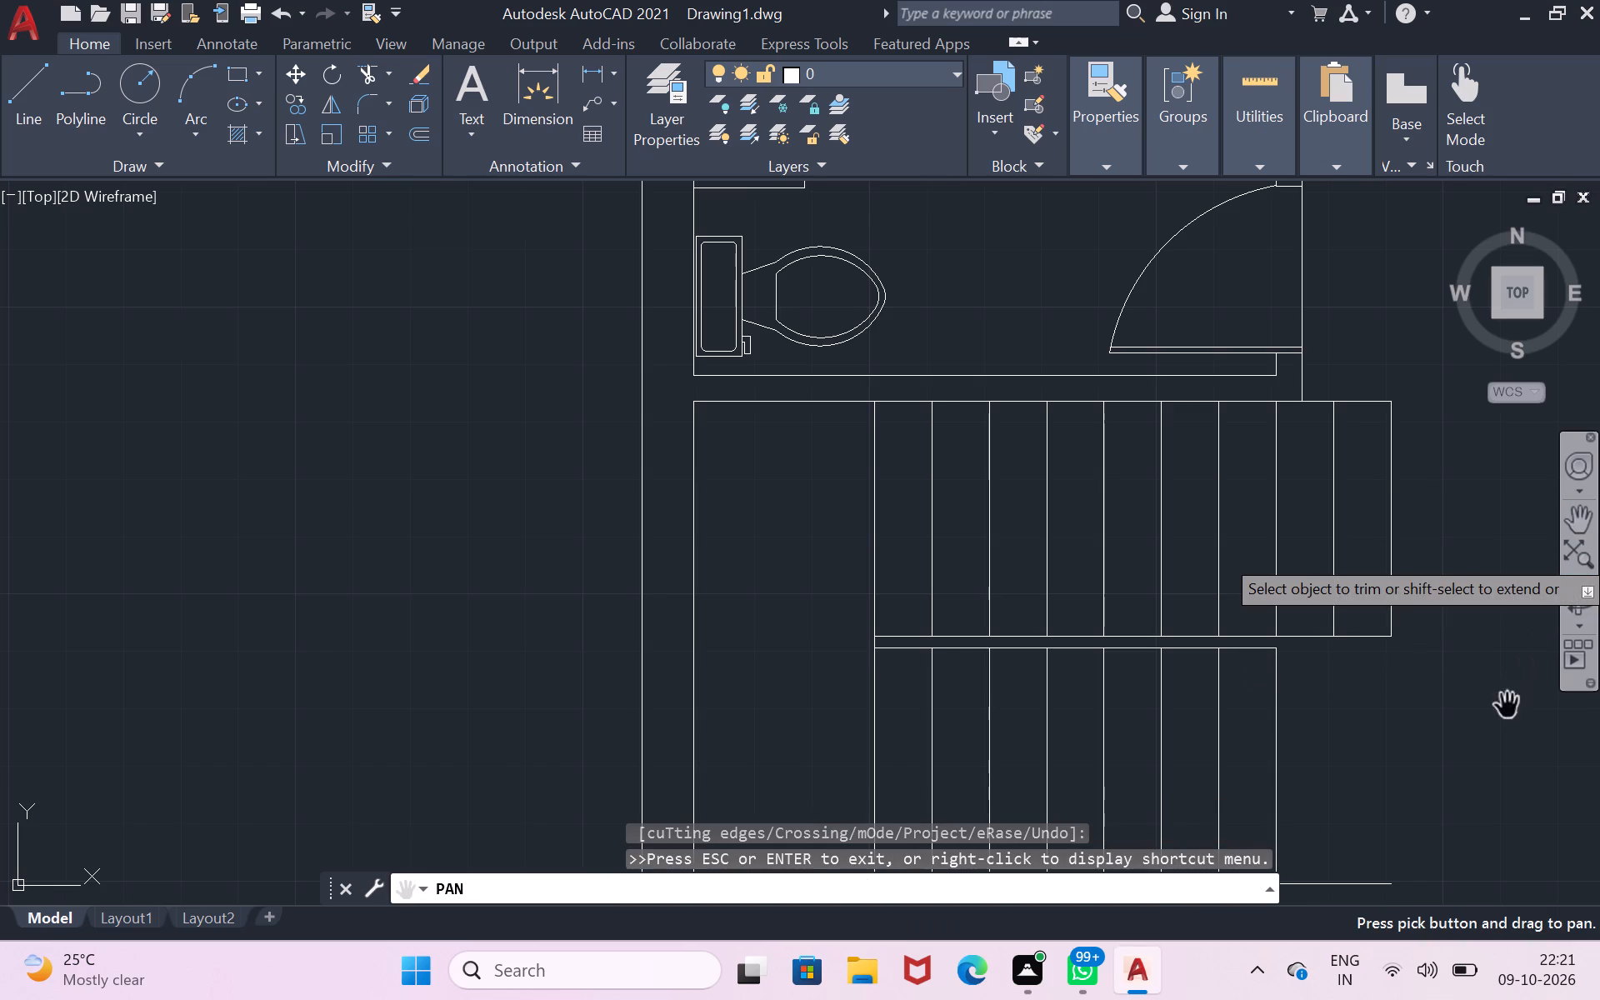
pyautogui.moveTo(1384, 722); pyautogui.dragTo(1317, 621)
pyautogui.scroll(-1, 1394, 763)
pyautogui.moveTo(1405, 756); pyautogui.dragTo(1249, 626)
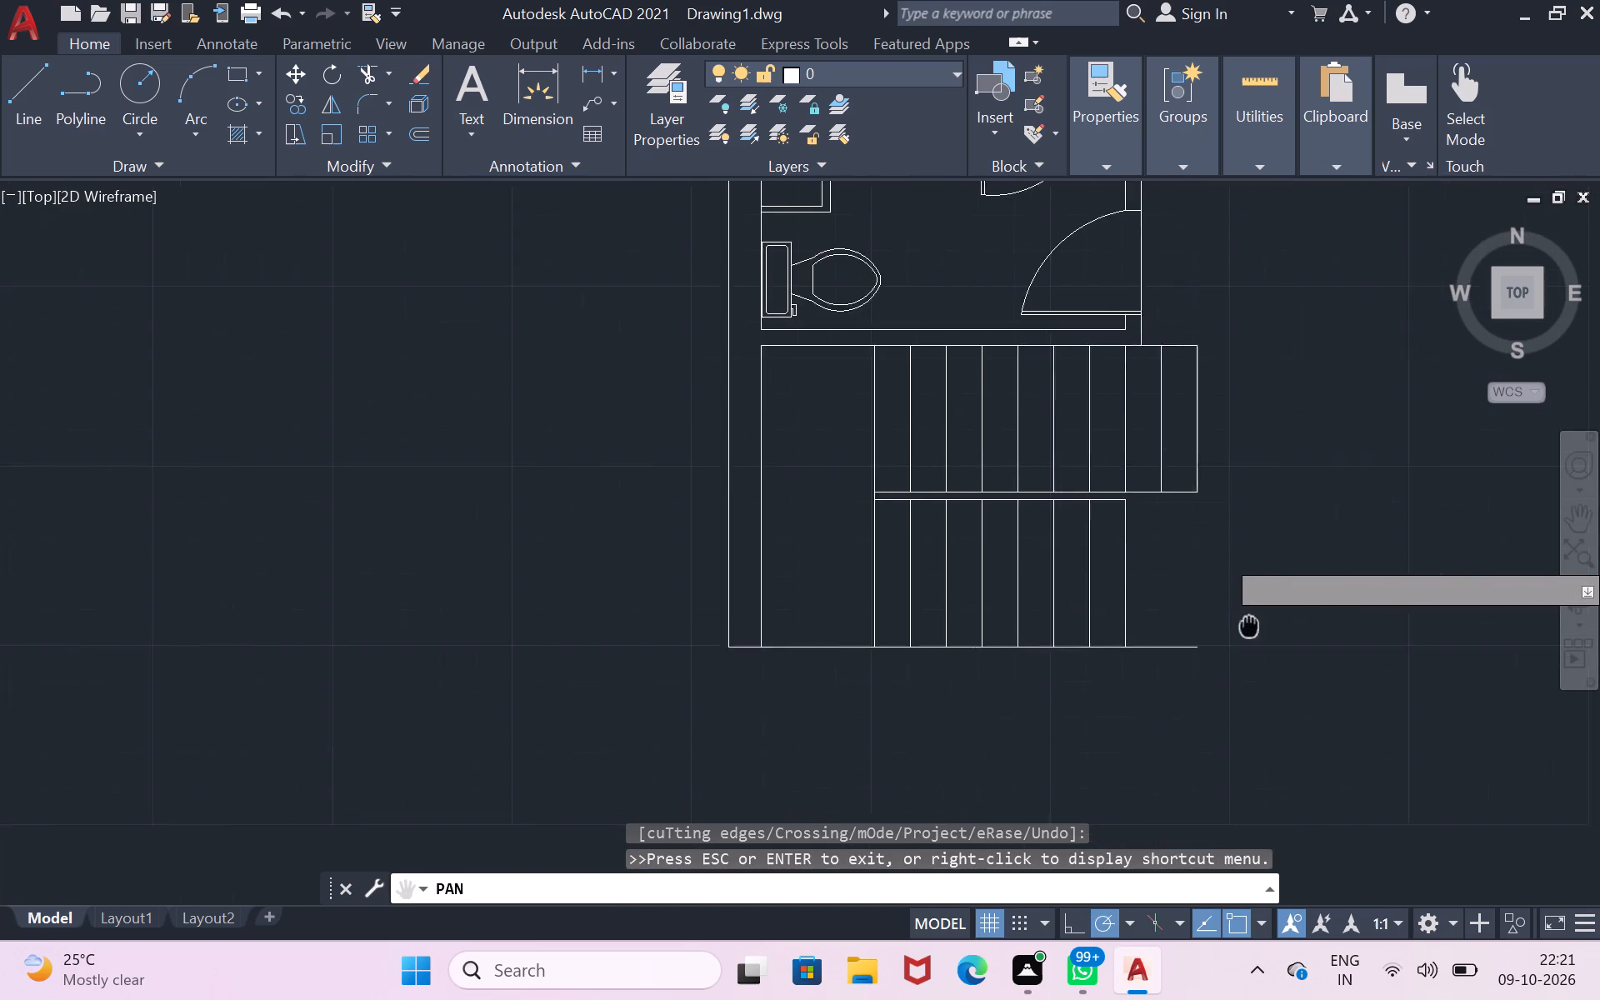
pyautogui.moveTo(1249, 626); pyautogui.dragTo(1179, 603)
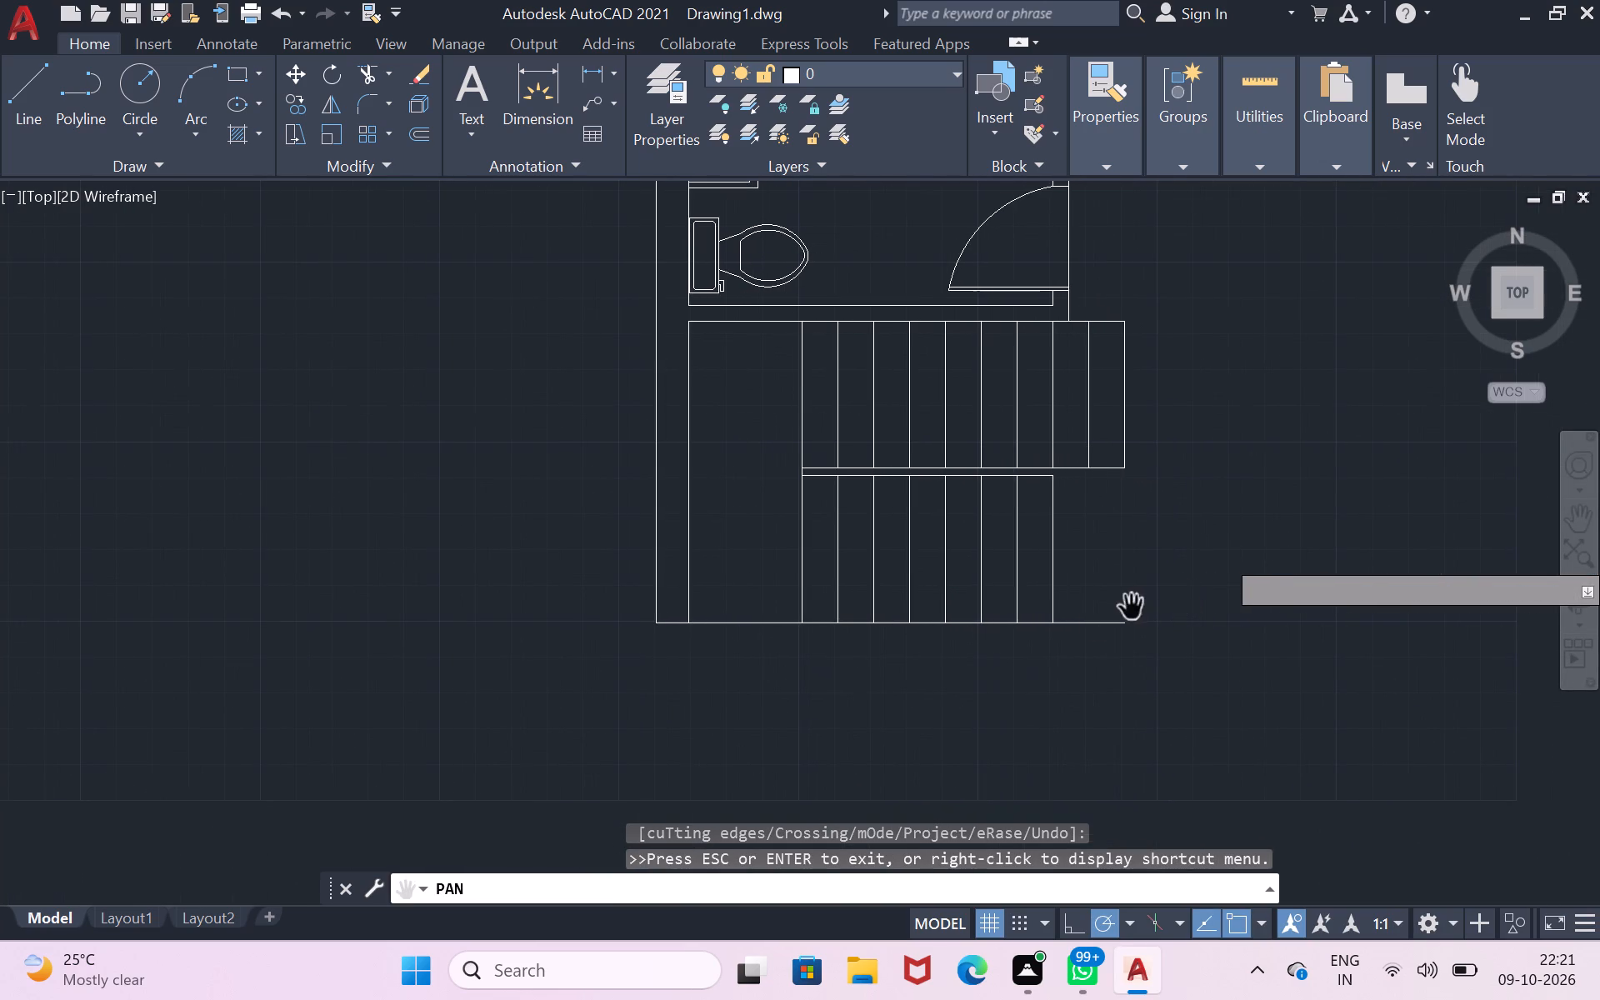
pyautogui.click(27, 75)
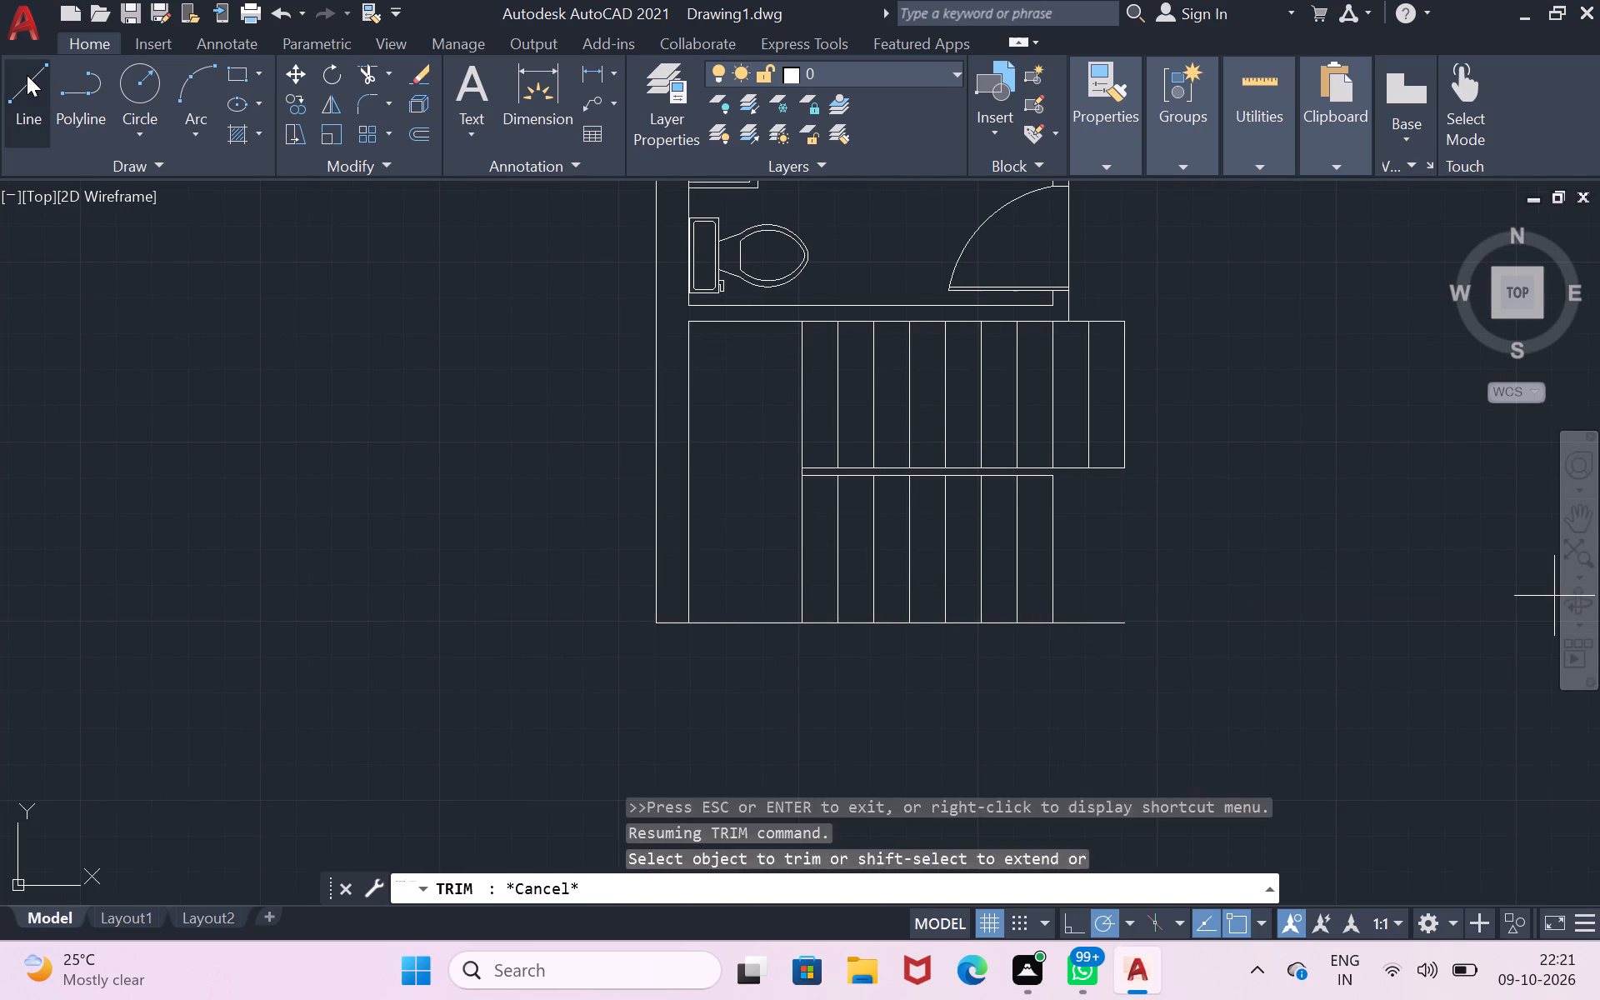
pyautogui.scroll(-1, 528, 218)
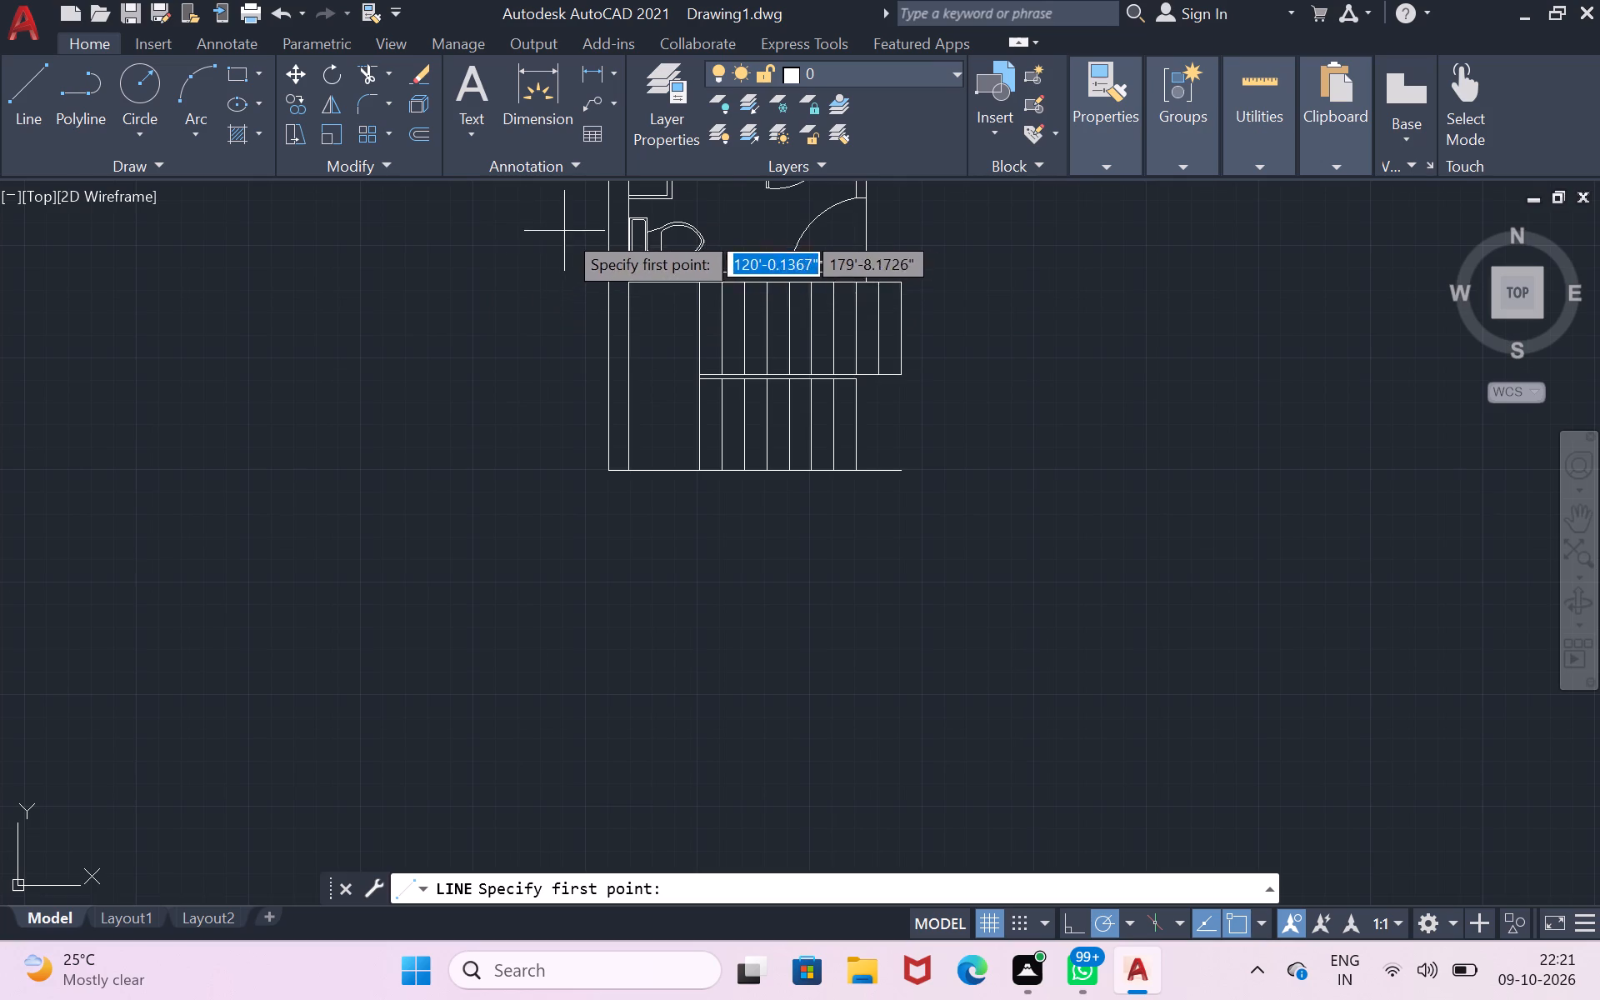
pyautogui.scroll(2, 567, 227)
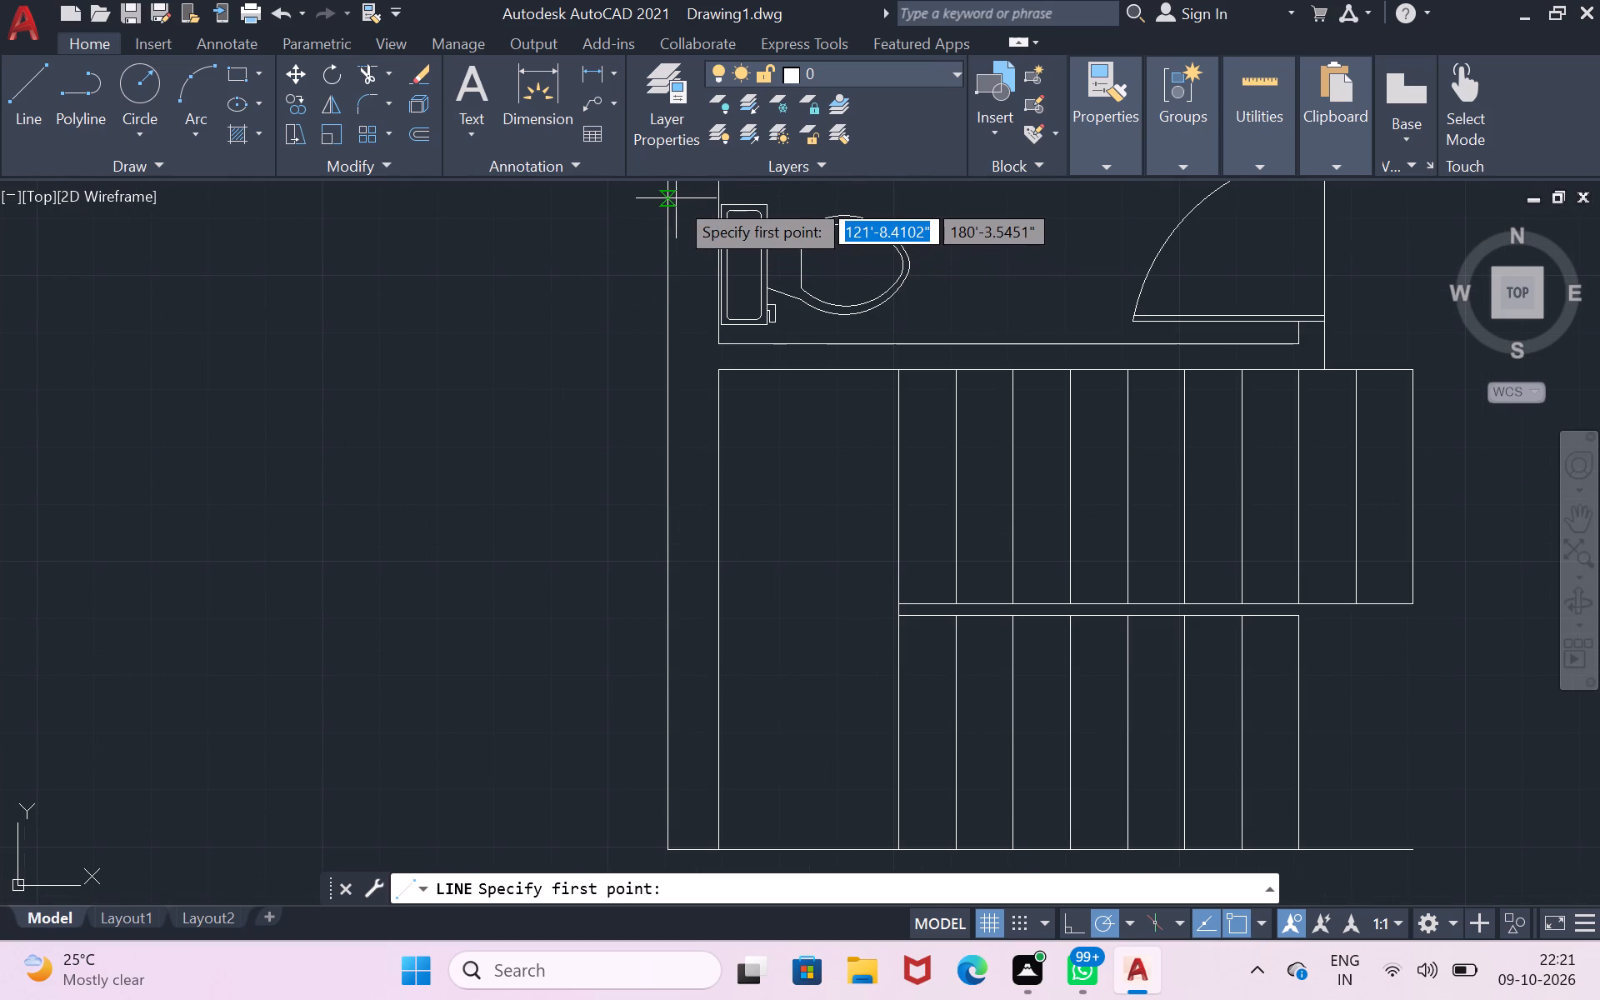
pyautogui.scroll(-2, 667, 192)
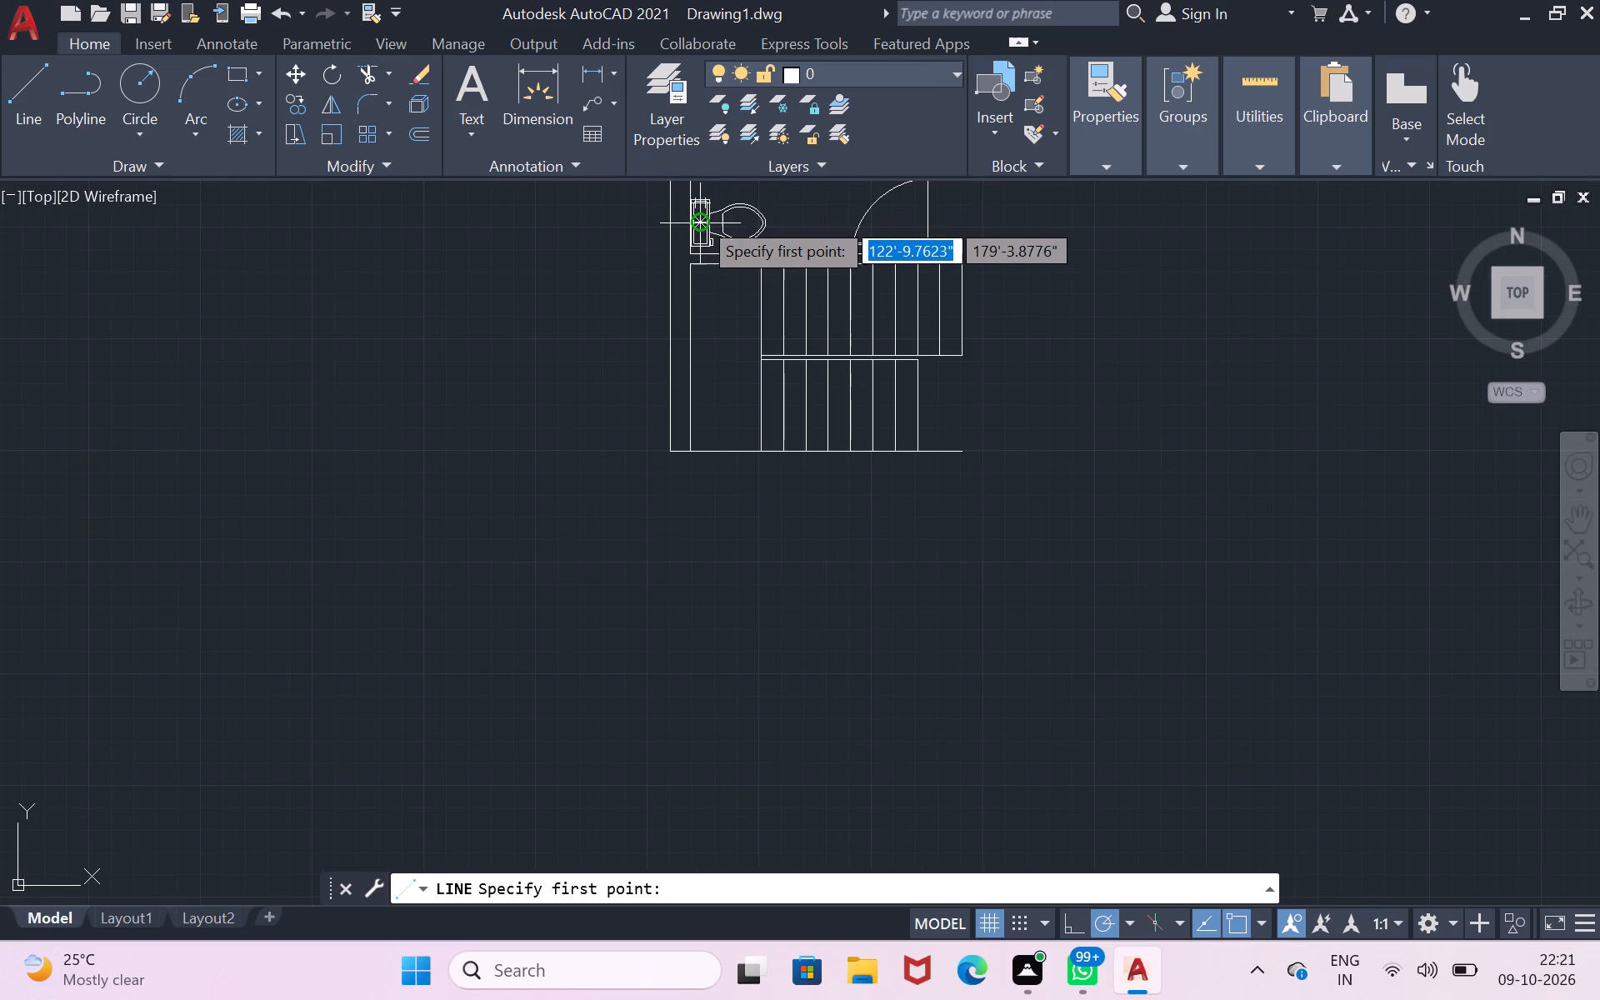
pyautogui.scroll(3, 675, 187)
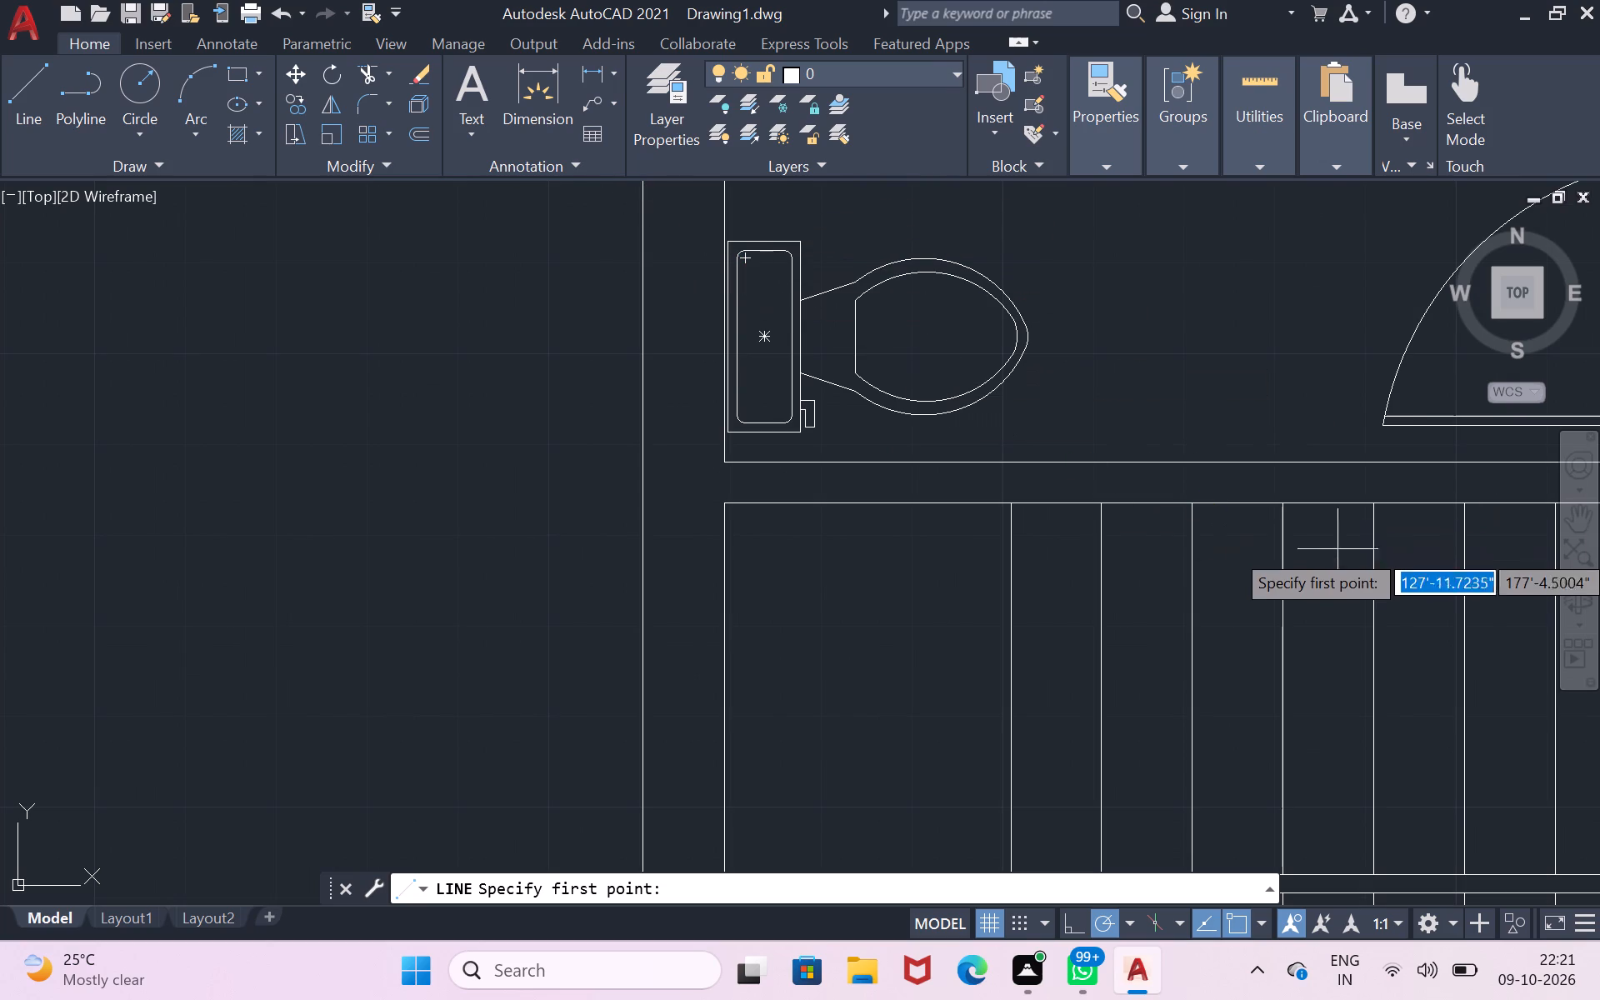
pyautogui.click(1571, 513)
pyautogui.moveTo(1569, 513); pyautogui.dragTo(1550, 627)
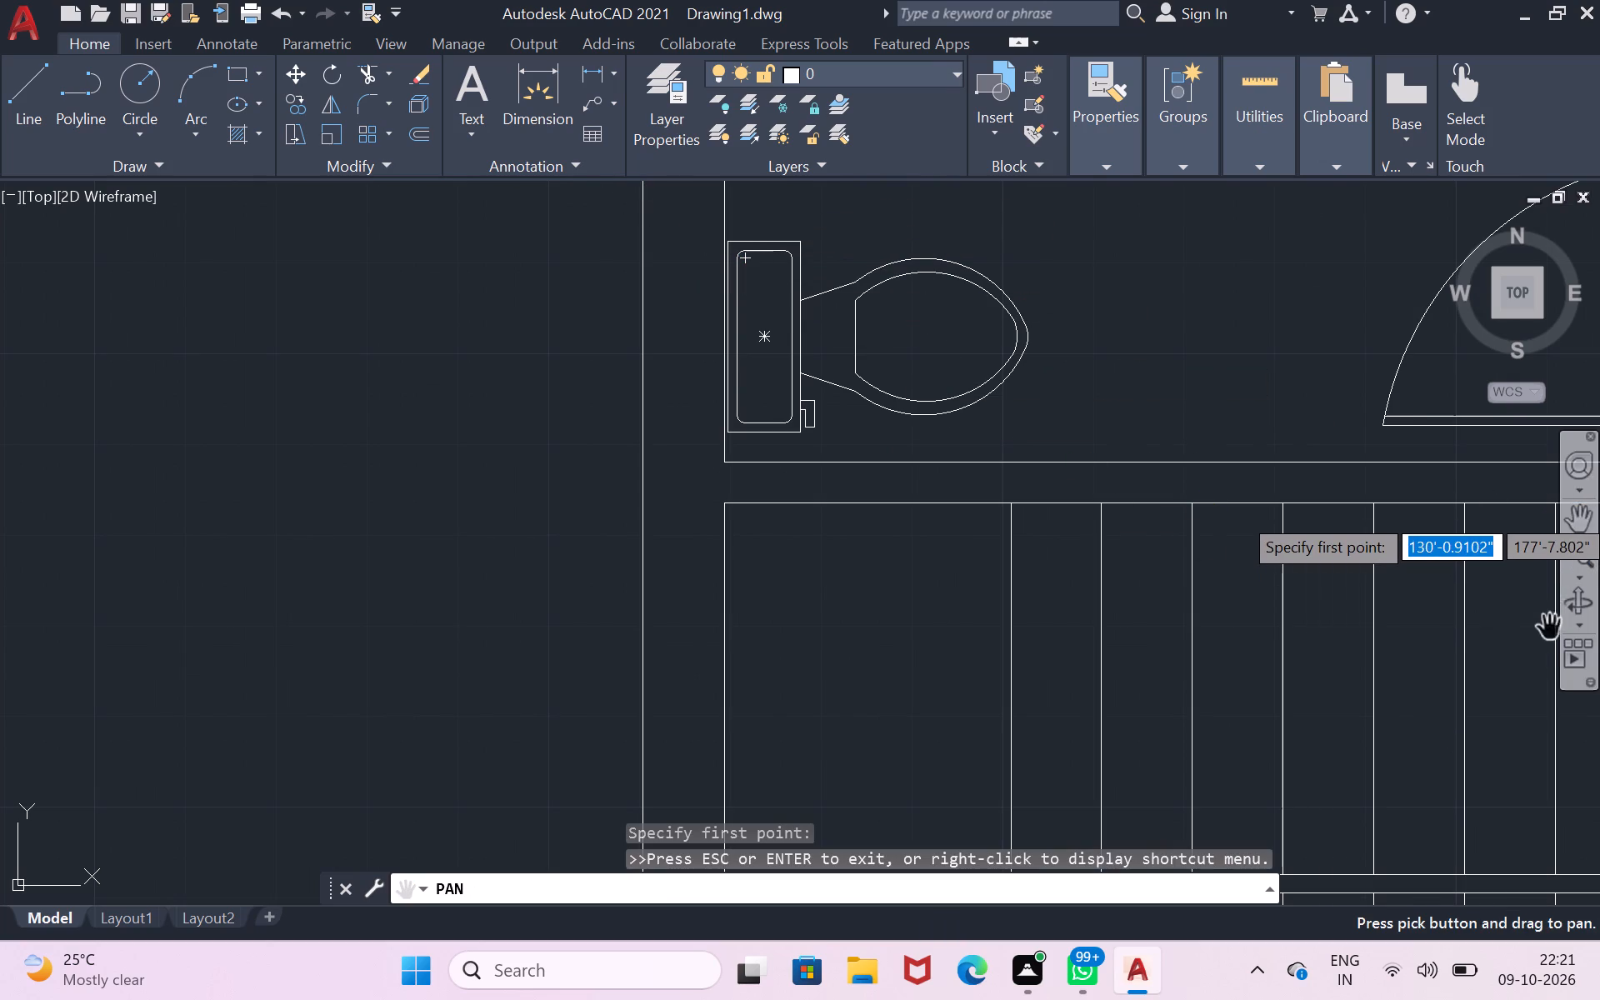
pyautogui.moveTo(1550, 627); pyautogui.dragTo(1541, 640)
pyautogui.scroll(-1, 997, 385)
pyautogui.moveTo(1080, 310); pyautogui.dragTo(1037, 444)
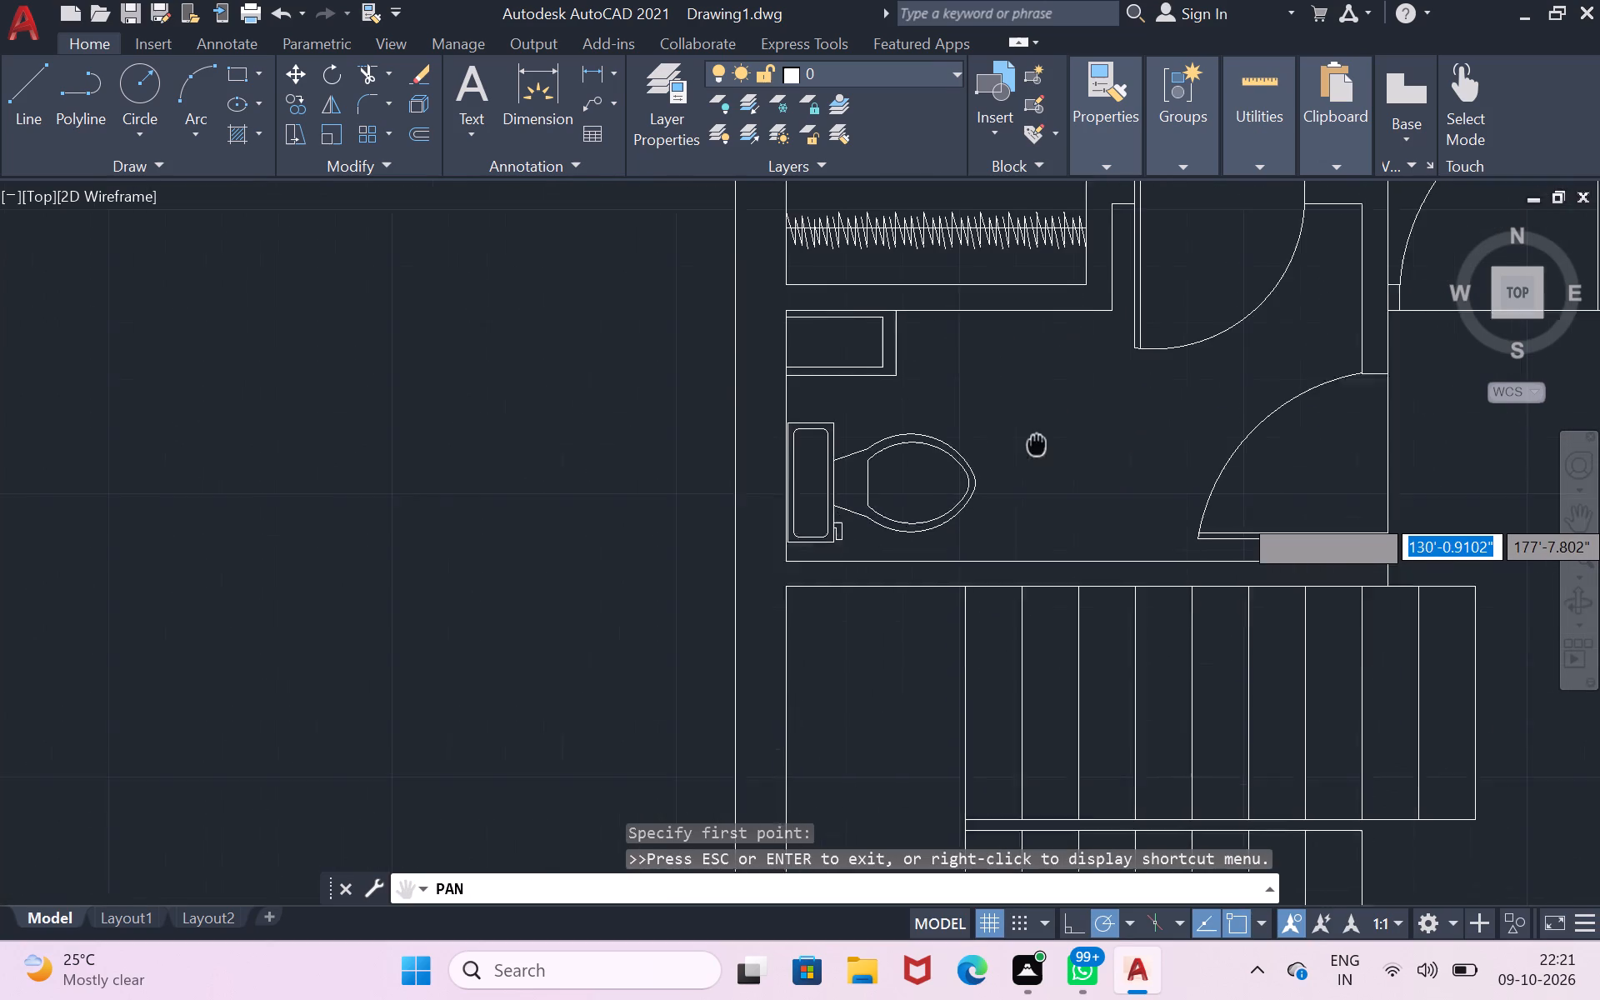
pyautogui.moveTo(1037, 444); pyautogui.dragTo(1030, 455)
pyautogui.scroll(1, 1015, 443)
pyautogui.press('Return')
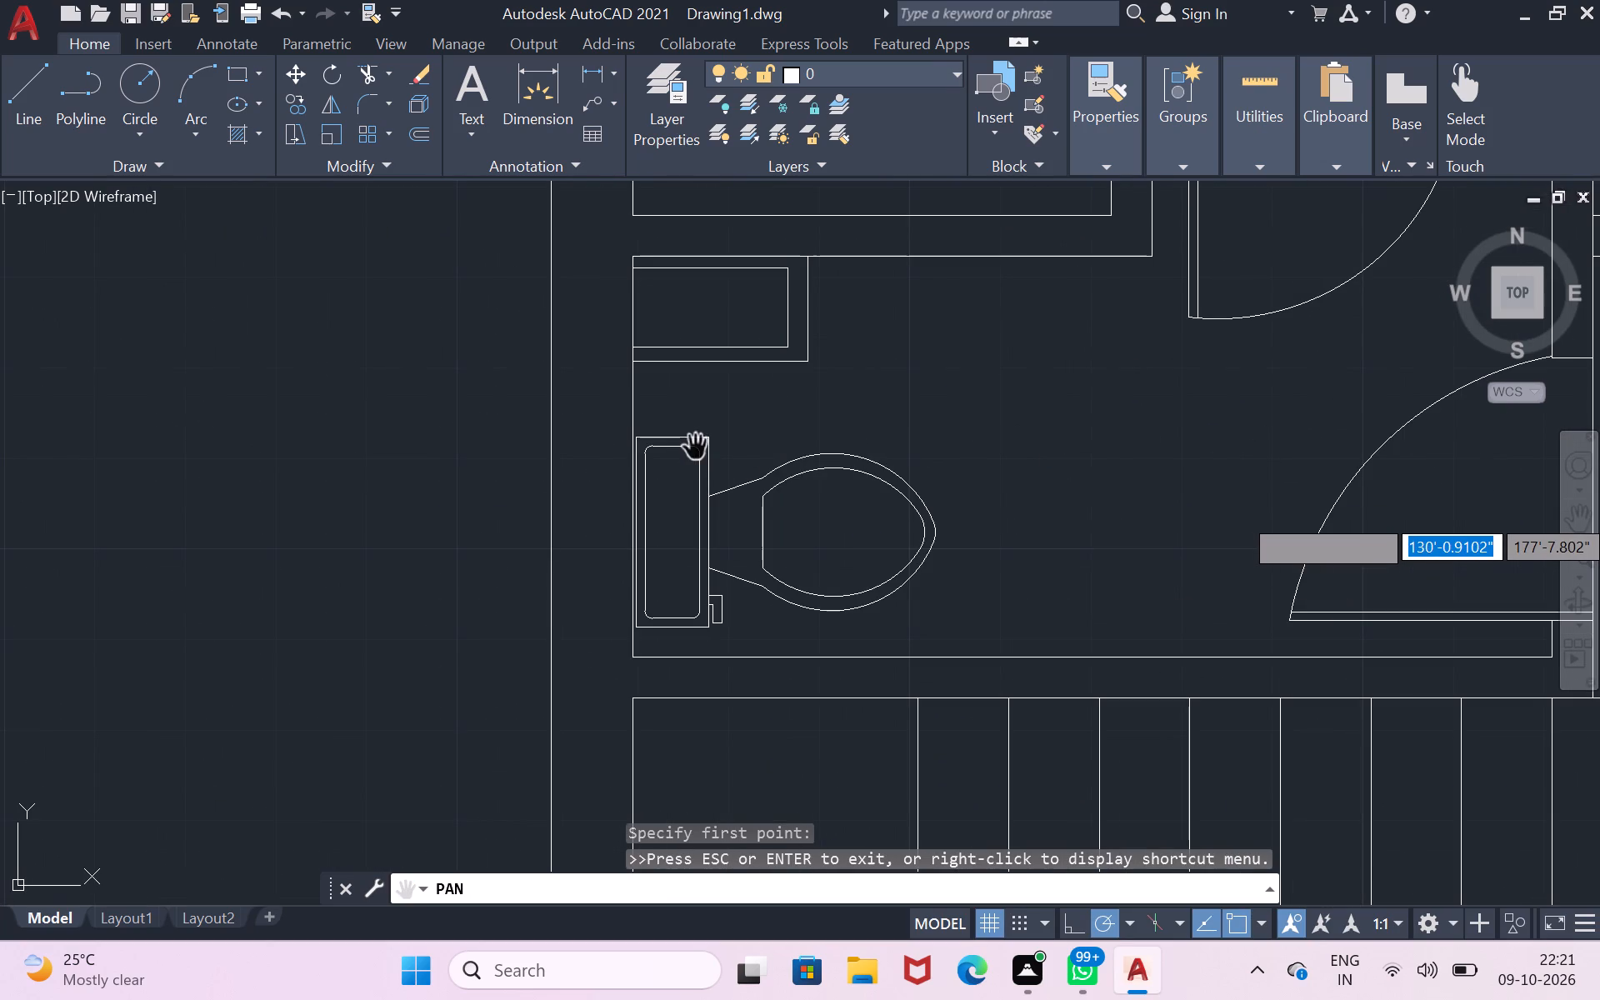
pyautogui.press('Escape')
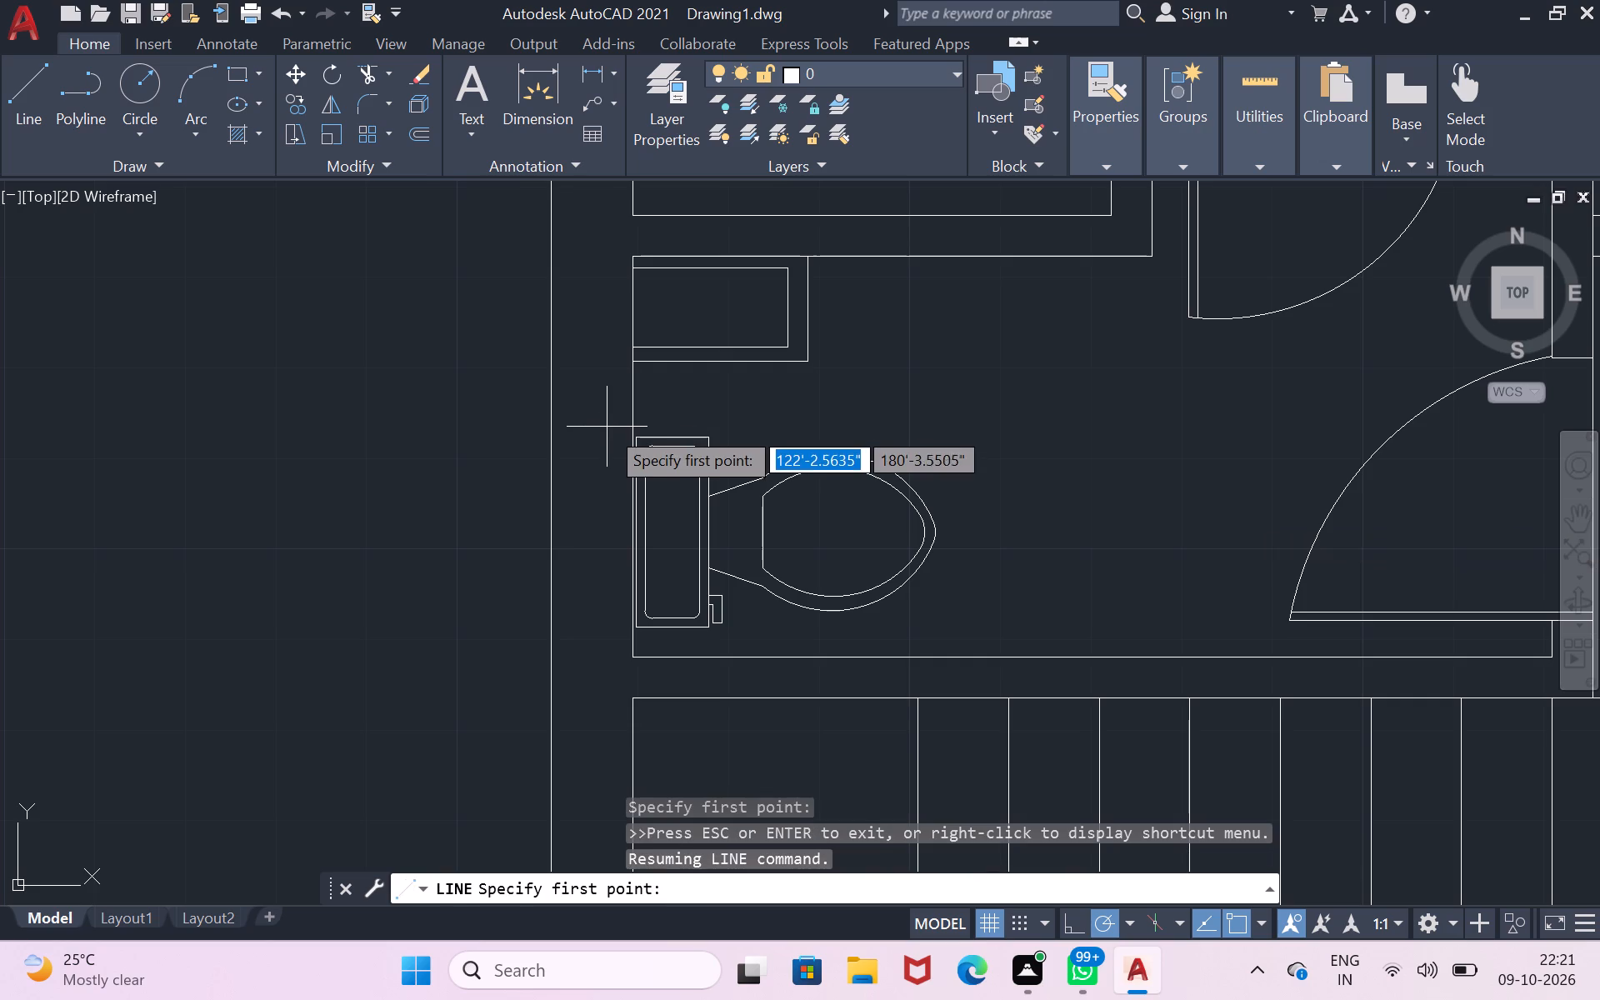
# Draw a 9" horizontal line across the bathroom's west wall, from outer to inner face, between the washbasin and the toilet.
pyautogui.click(39, 114)
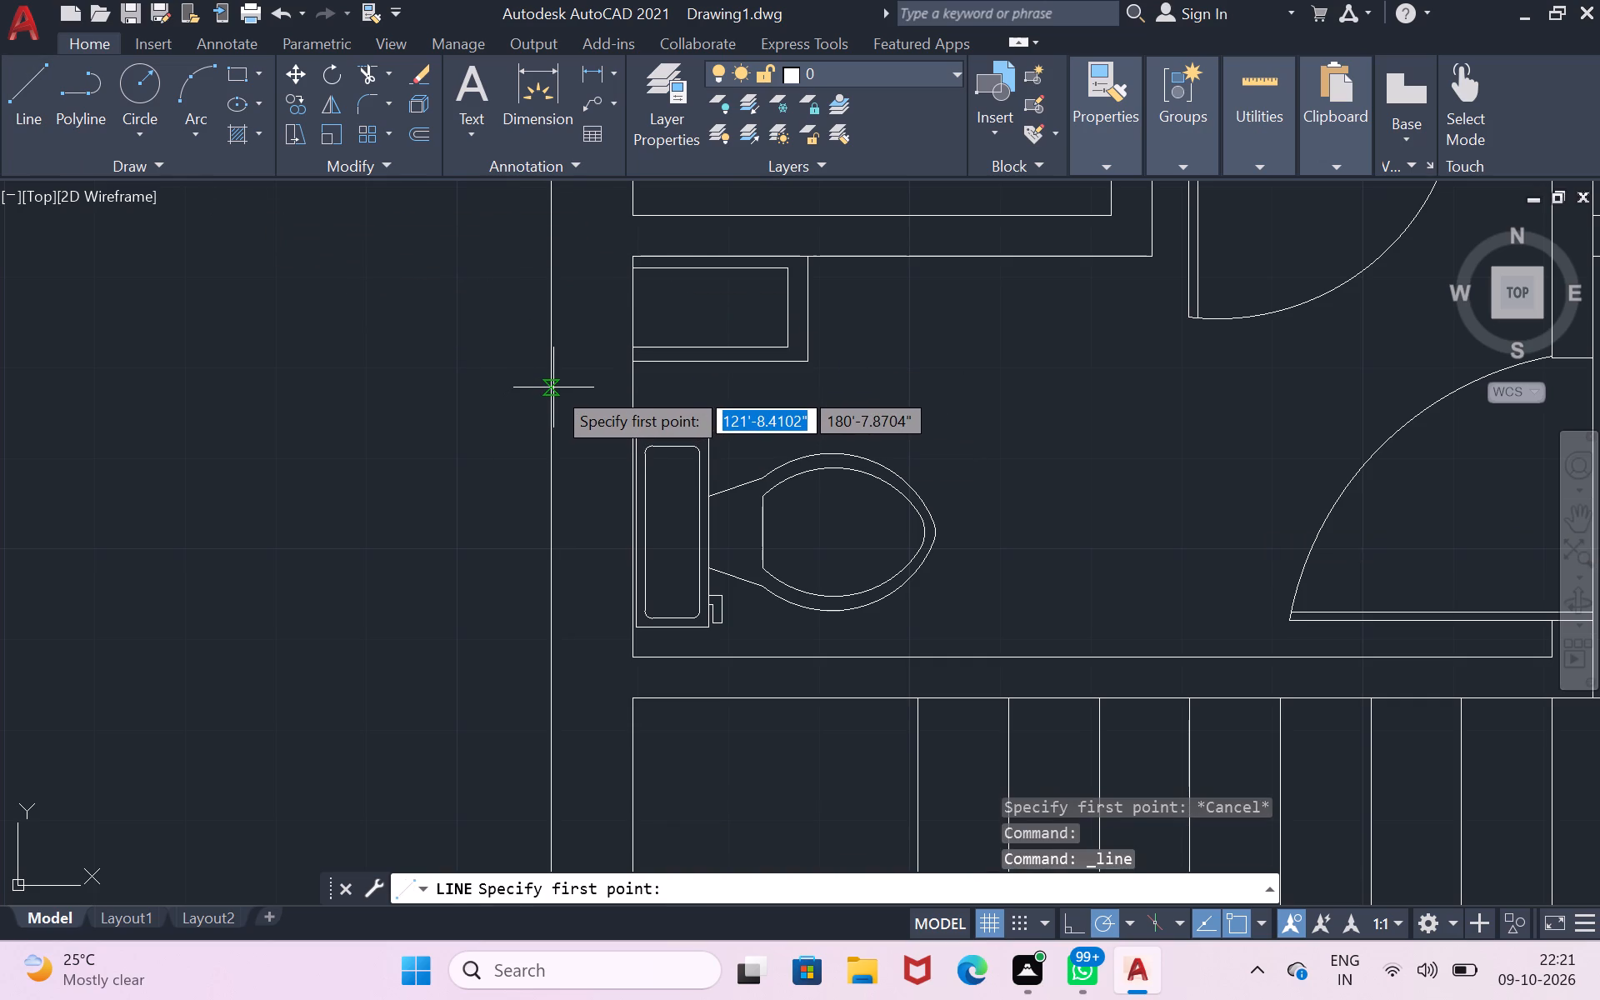
pyautogui.moveTo(550, 383); pyautogui.dragTo(565, 380)
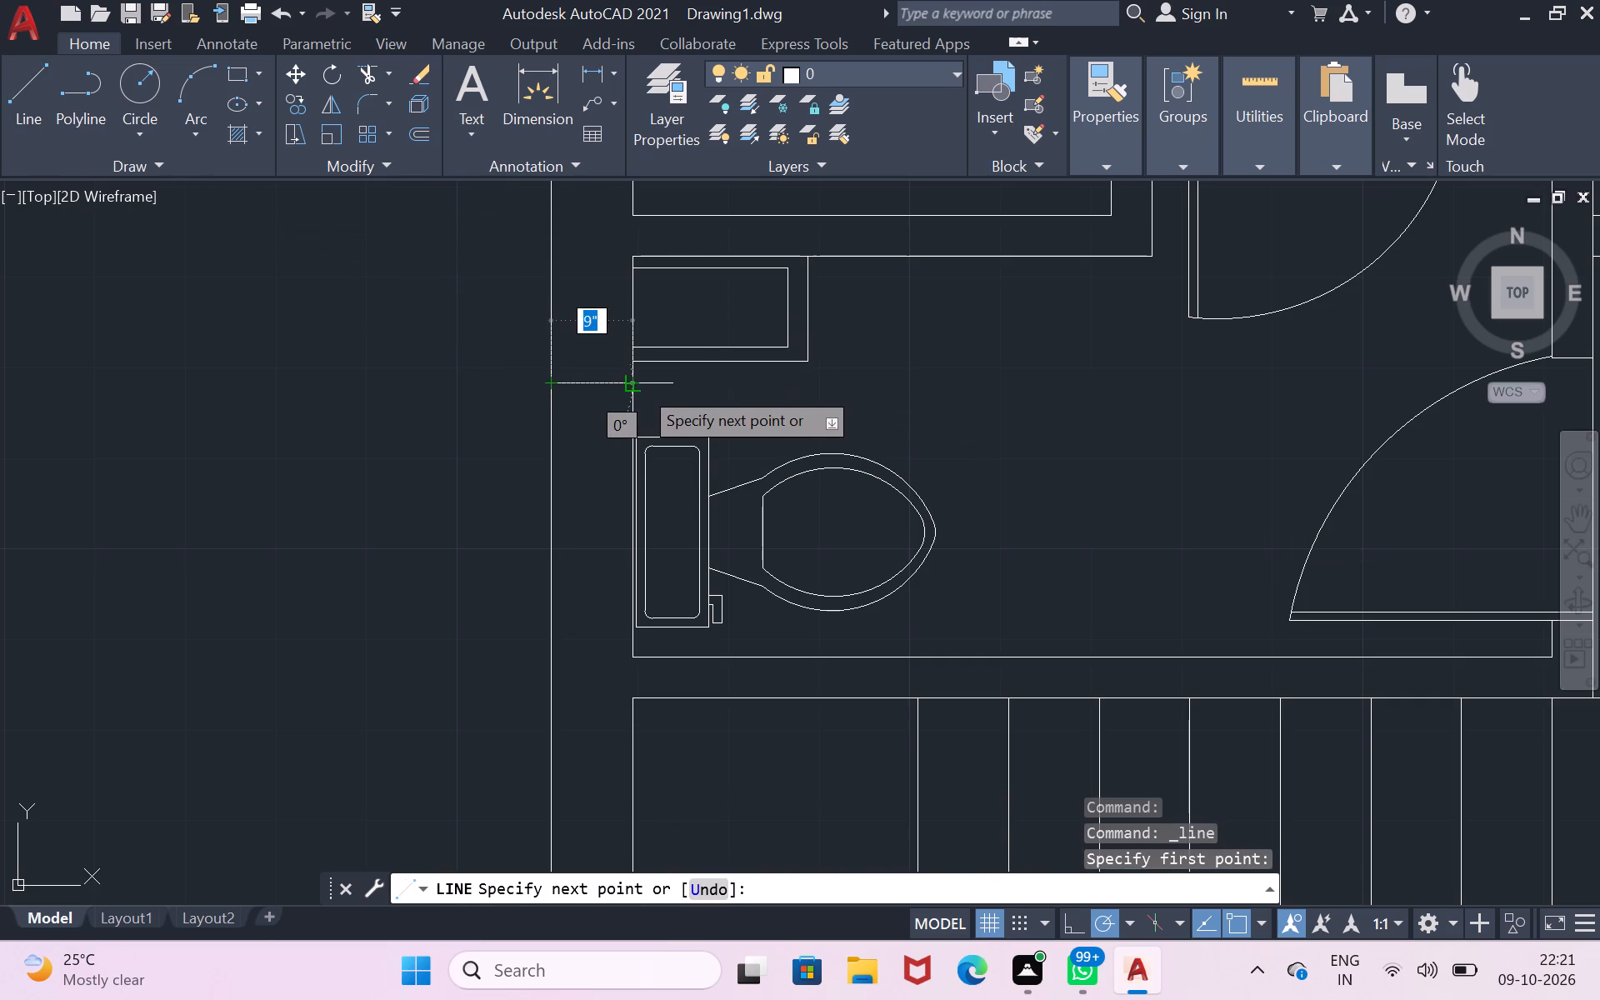
pyautogui.click(640, 387)
pyautogui.press('Return')
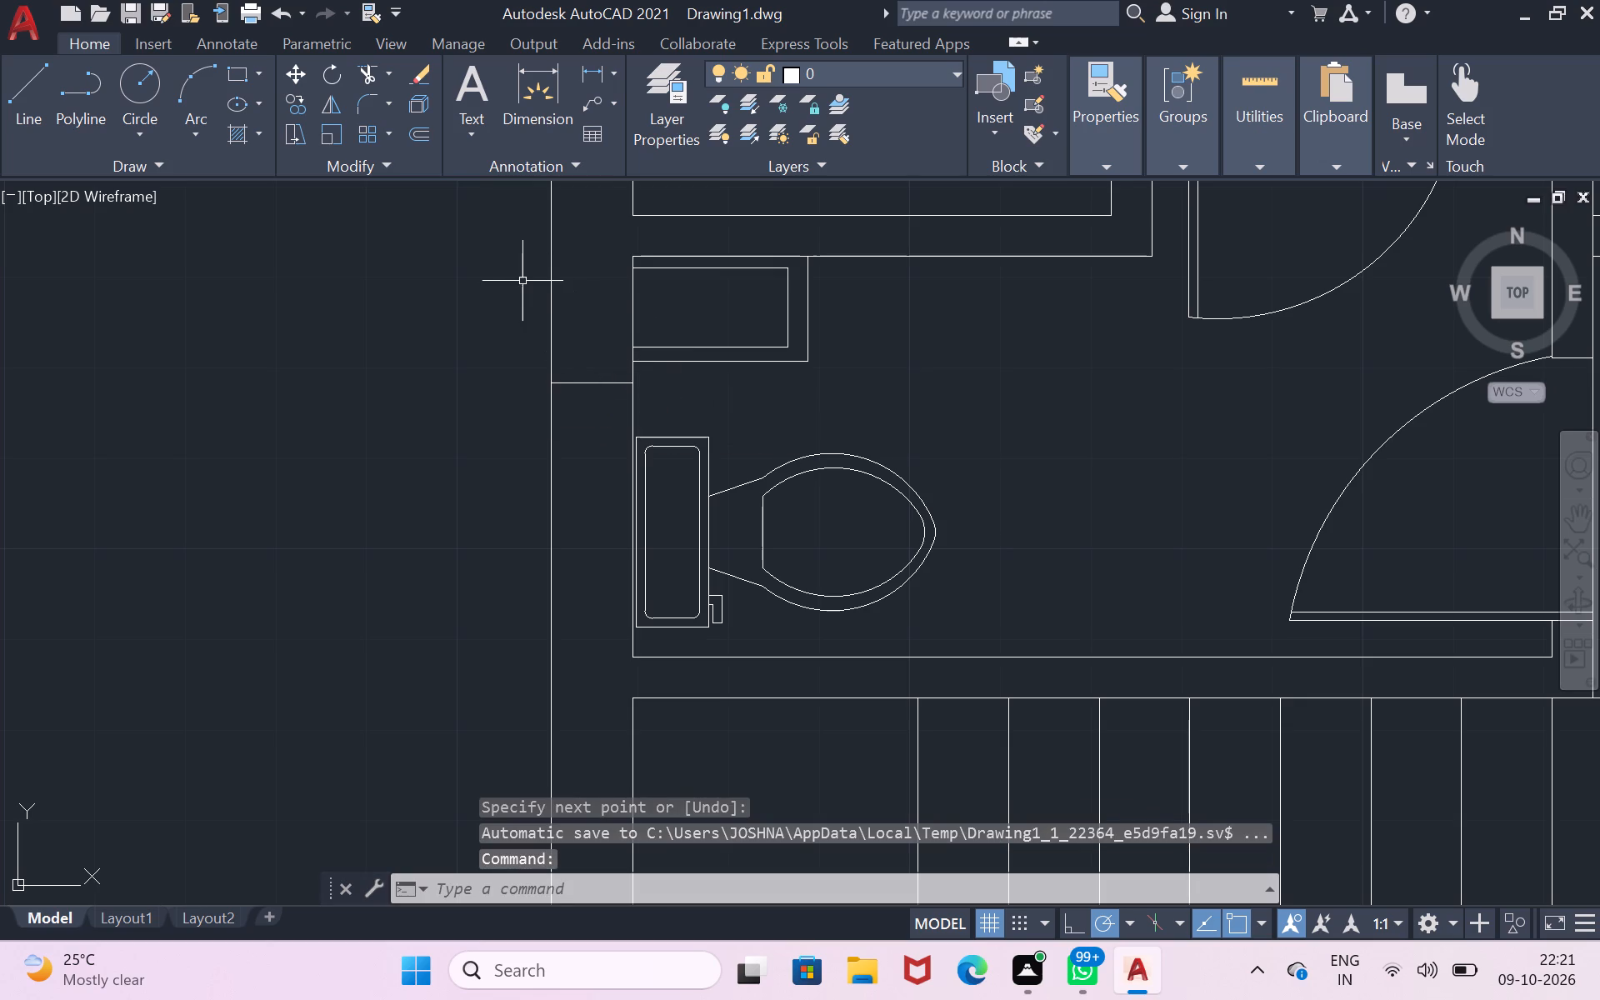
# Draw a 2' line south from the 9" line's midpoint and close its lower end across both wall faces, forming a window.
pyautogui.click(42, 77)
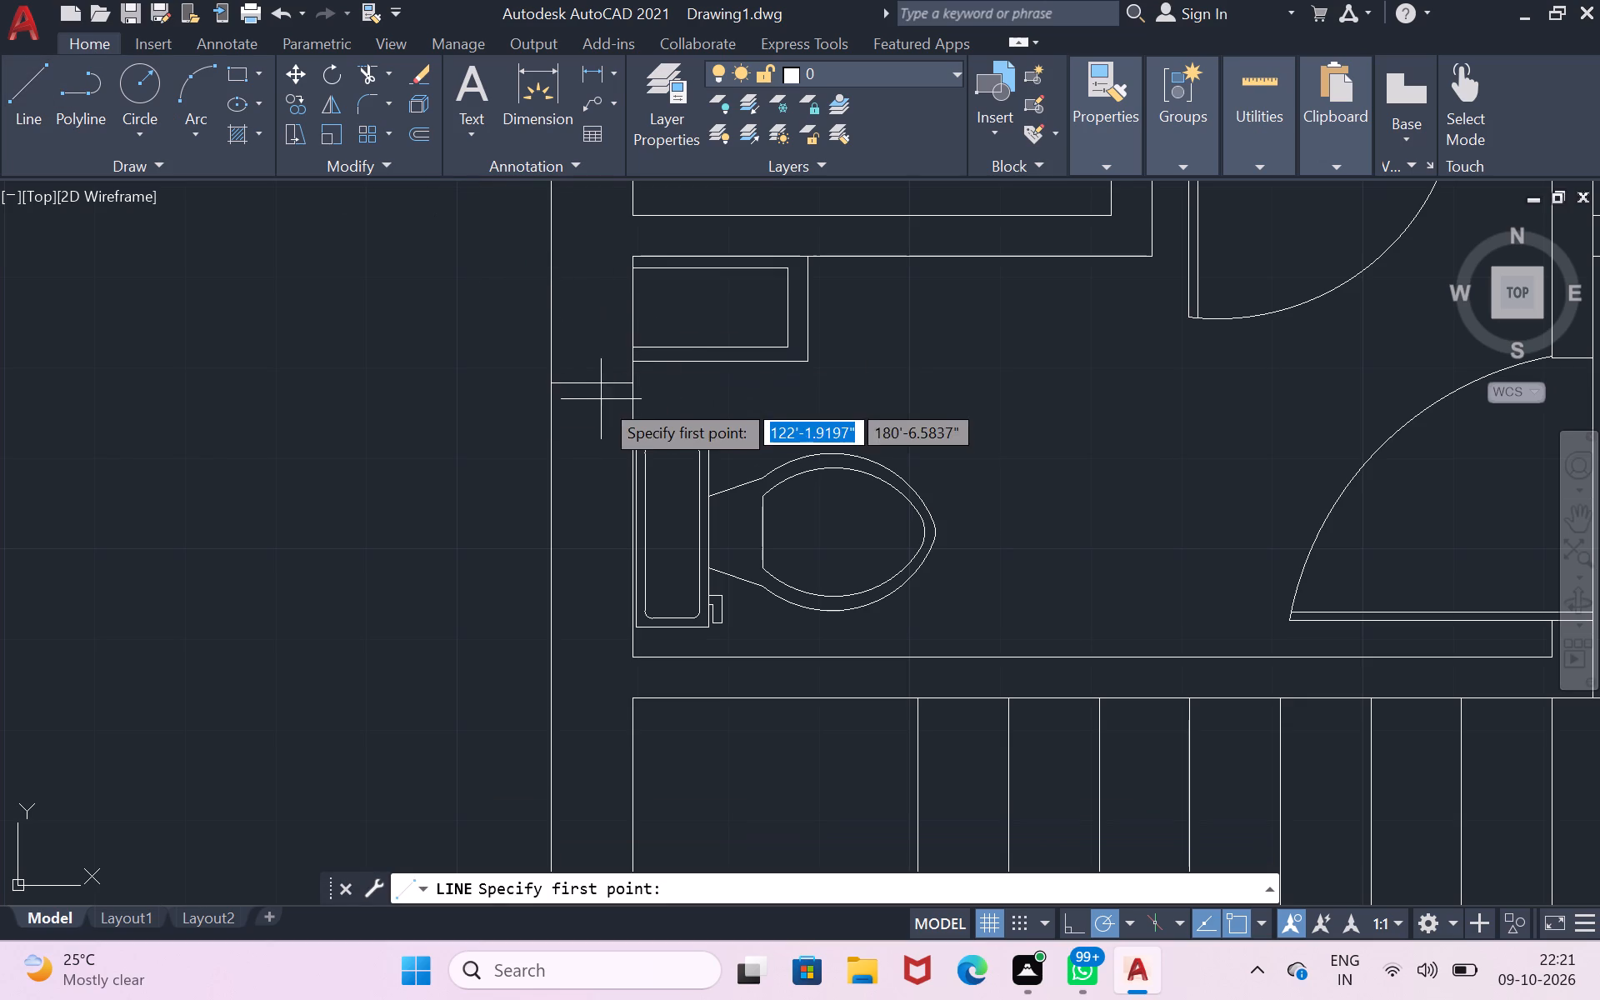
pyautogui.click(585, 376)
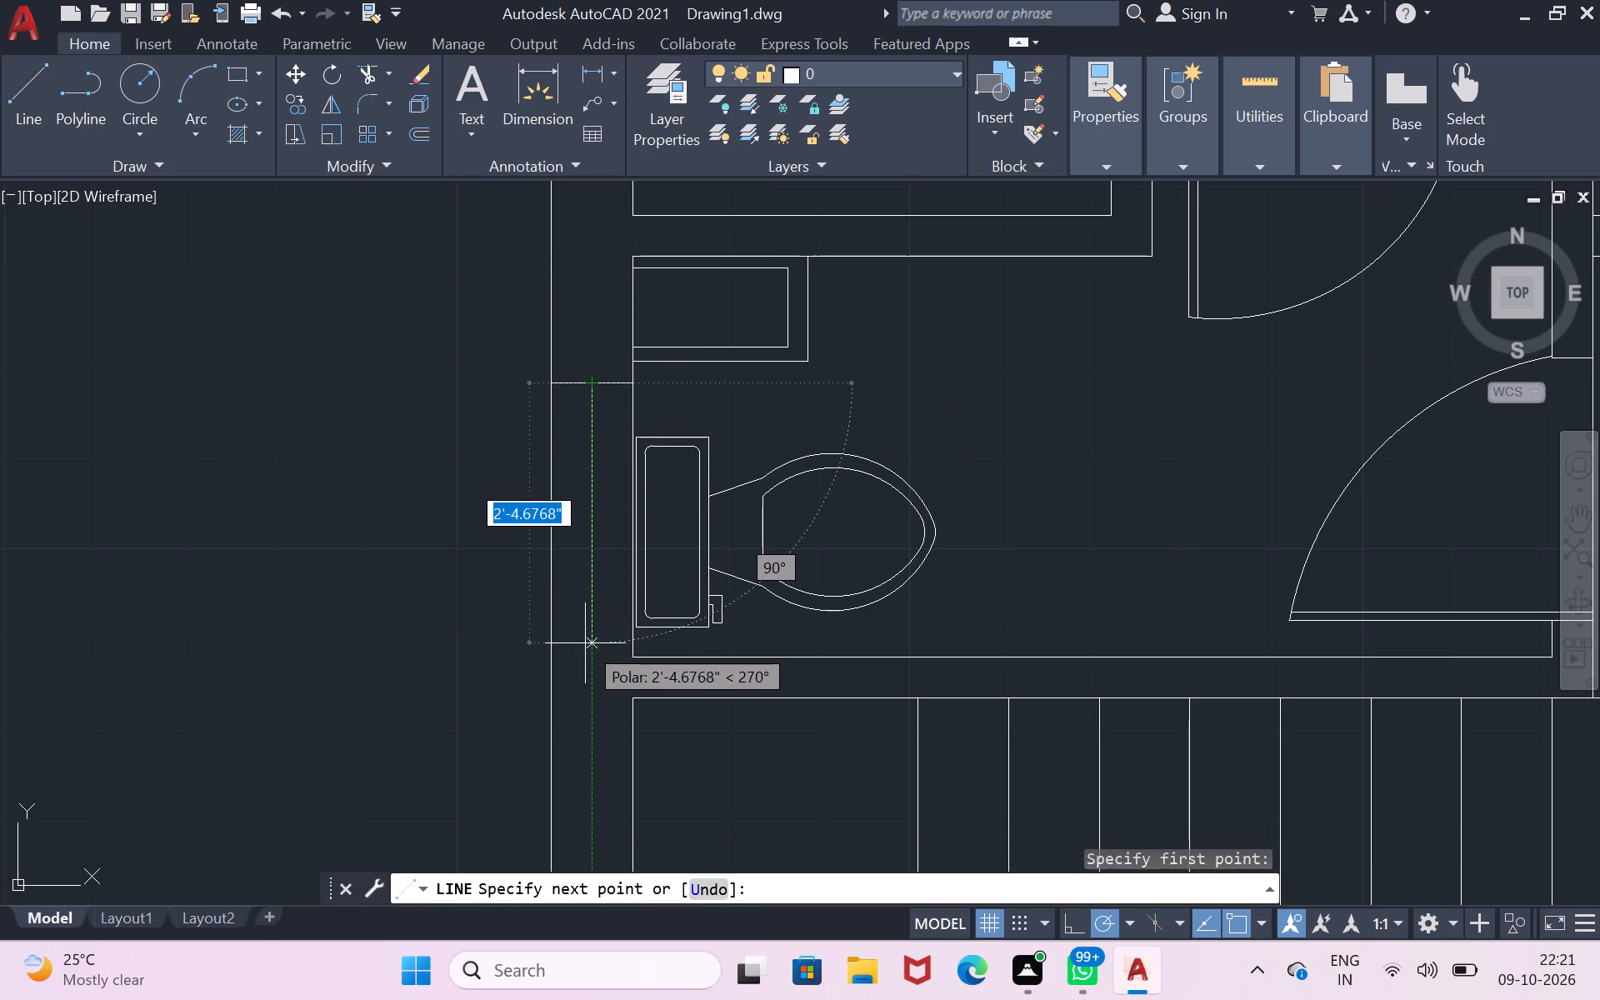
pyautogui.press('2')
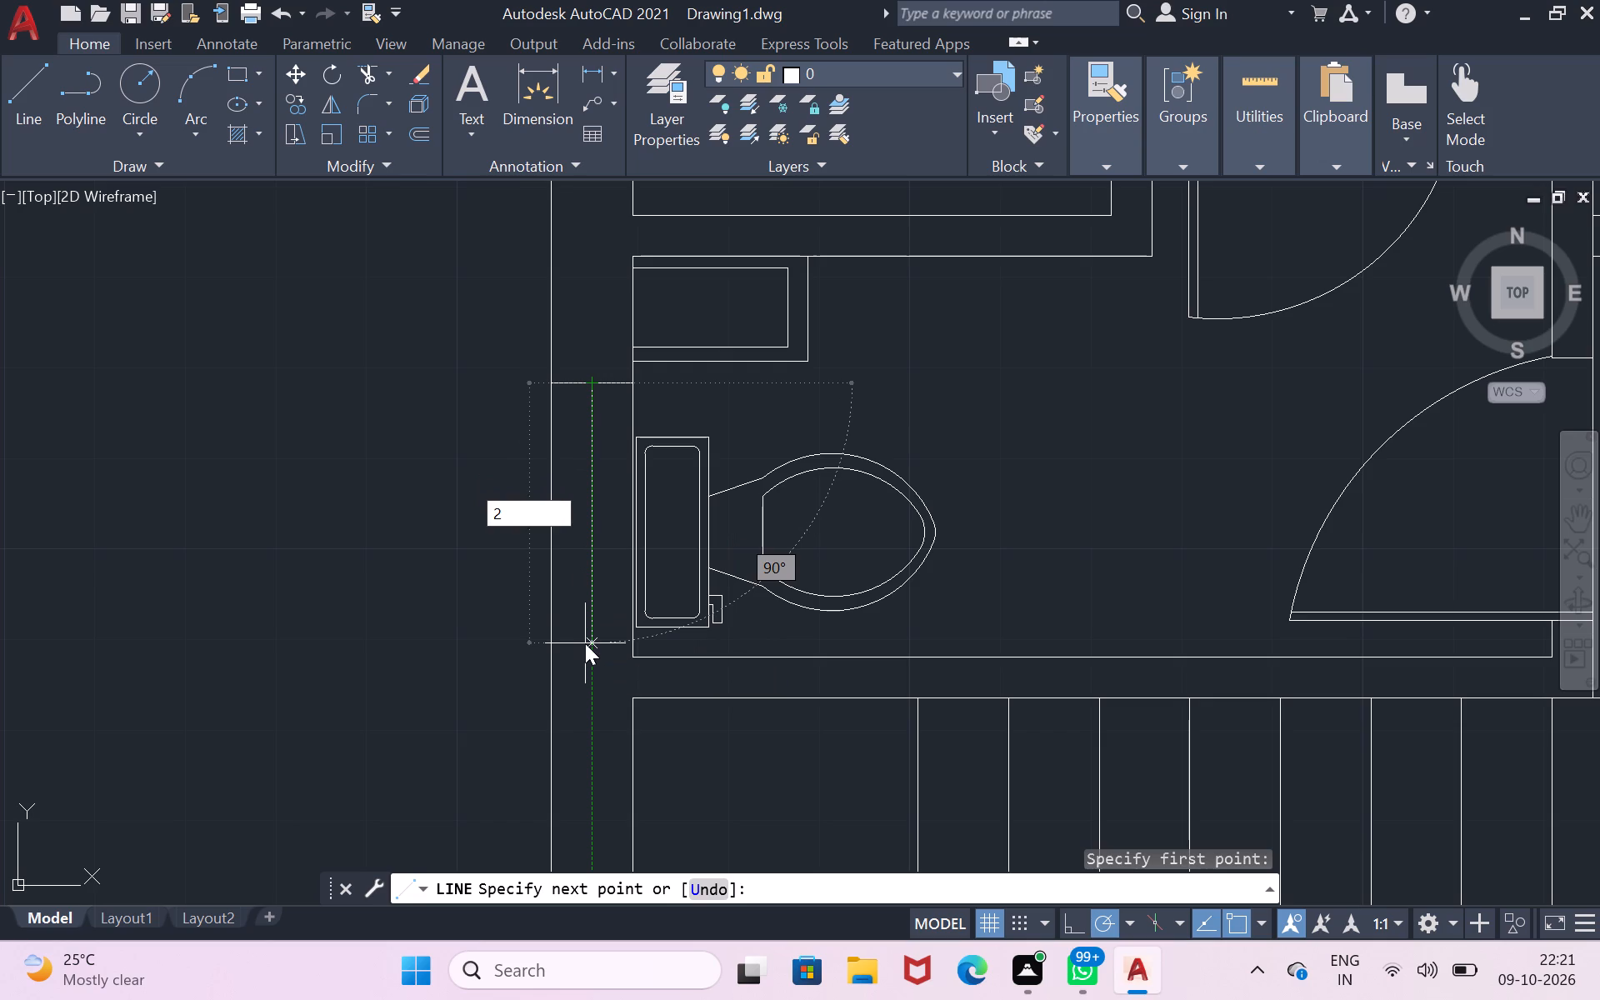
pyautogui.press("'")
pyautogui.press('Return')
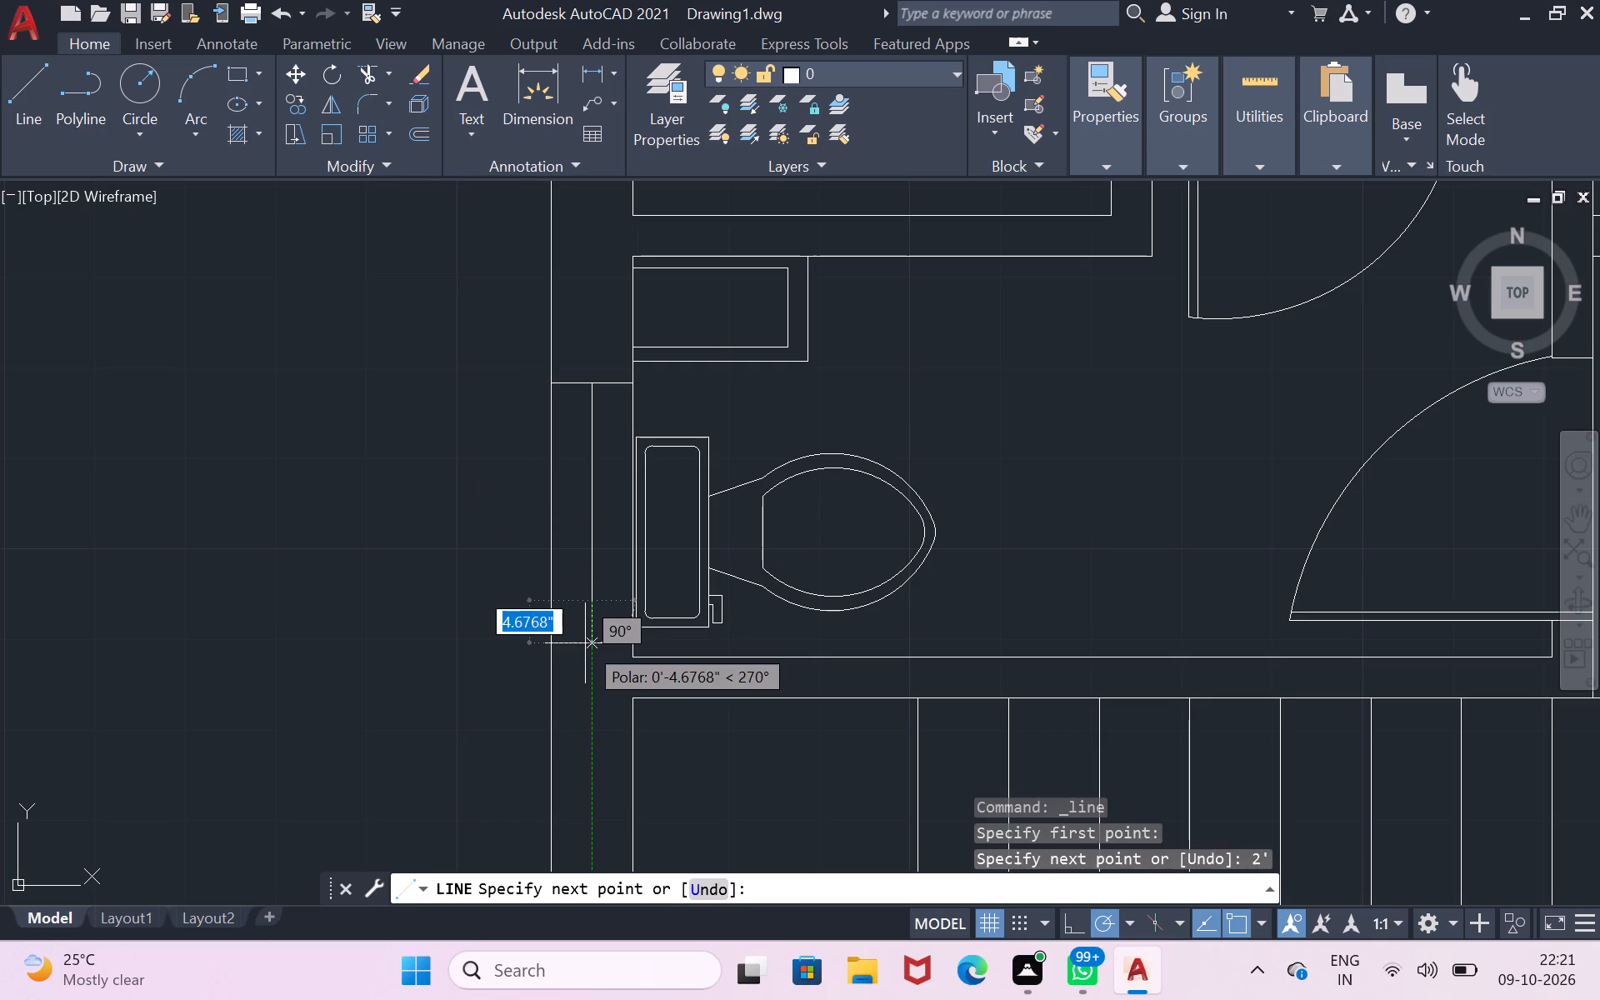
pyautogui.click(632, 600)
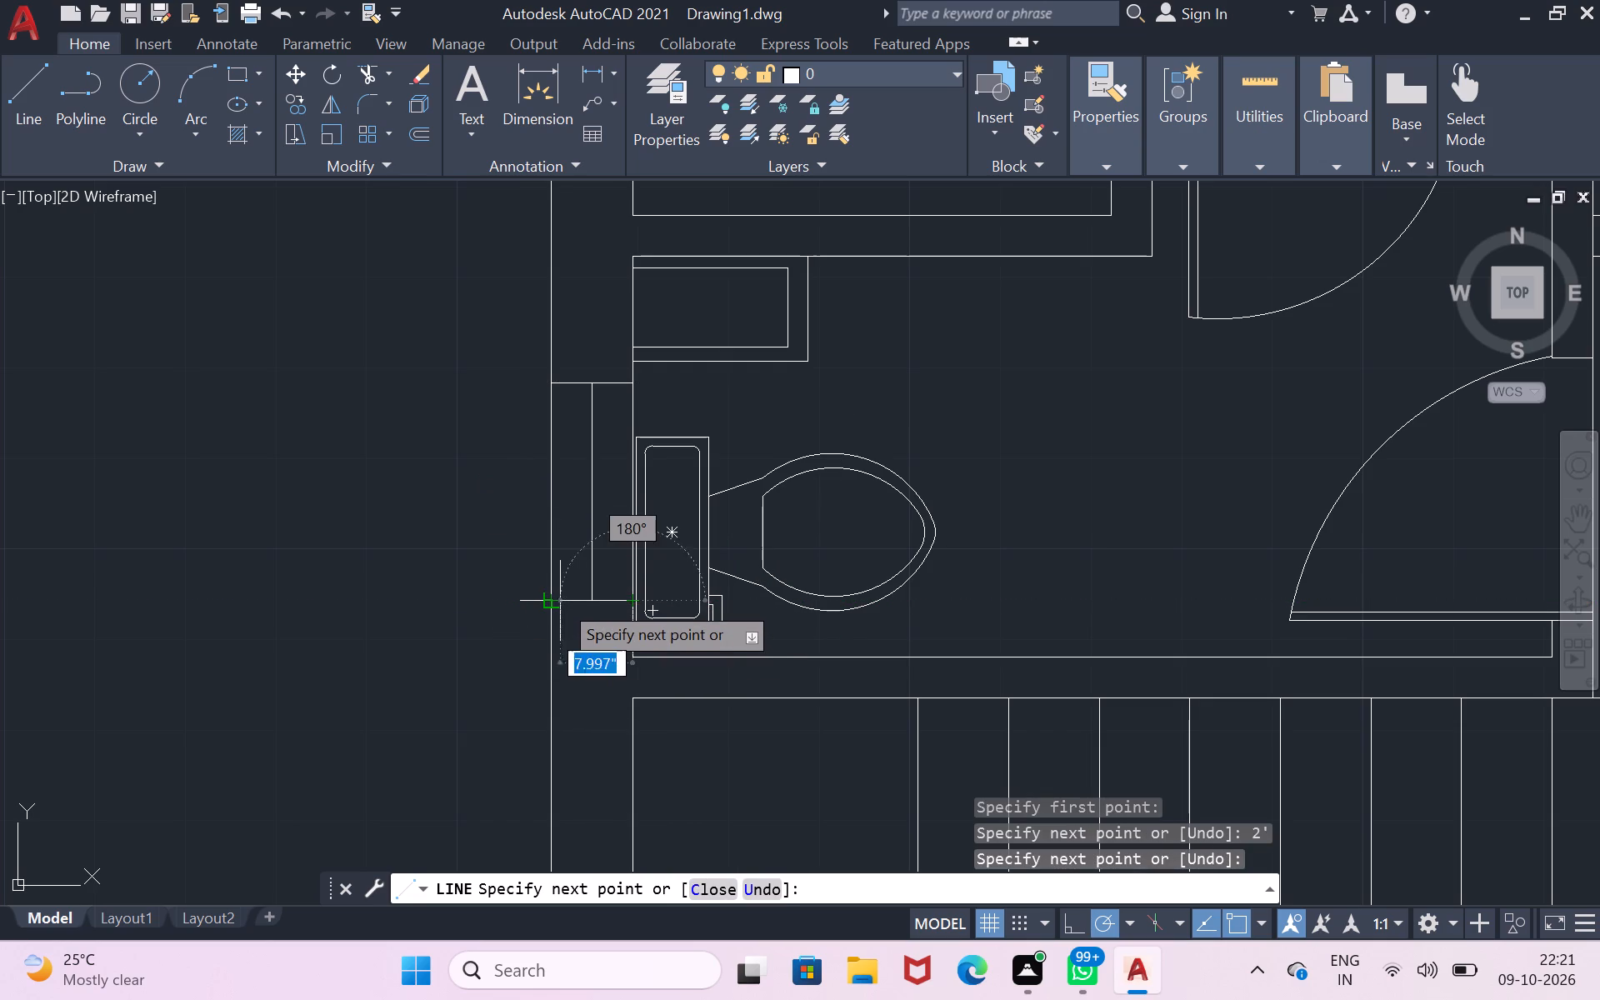
pyautogui.click(557, 600)
pyautogui.press('Return')
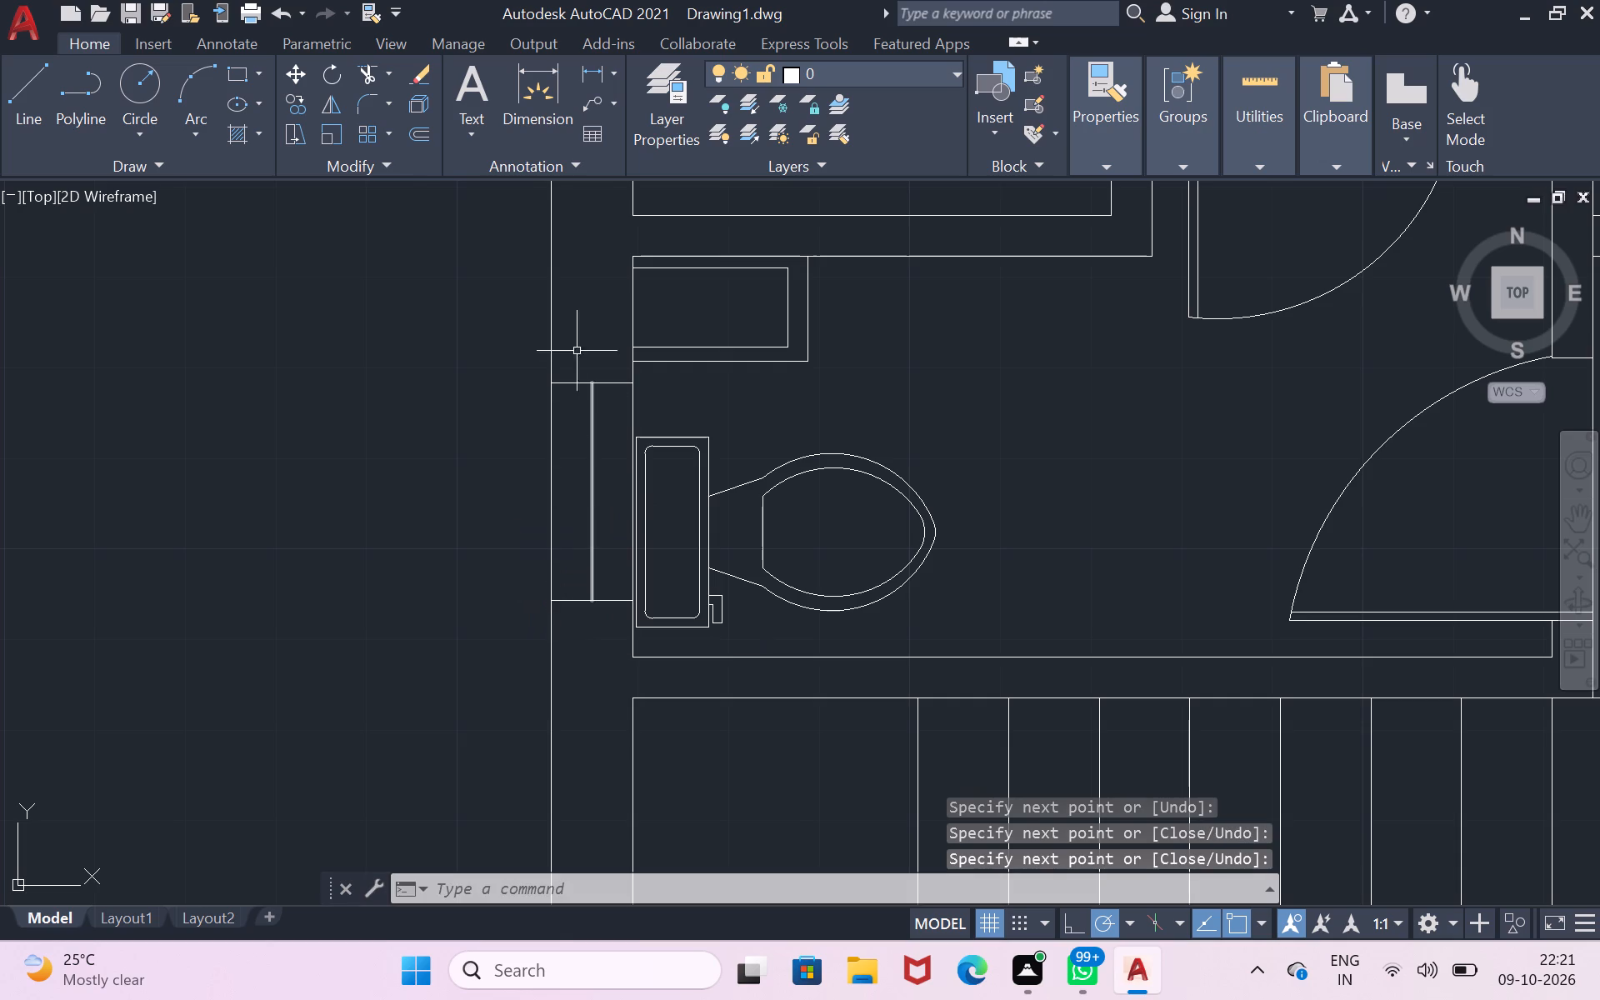
# Draw a horizontal line across the stair room's west wall, from outer to inner face, just south of the bathroom partition.
pyautogui.scroll(-3, 346, 316)
pyautogui.scroll(-1, 430, 369)
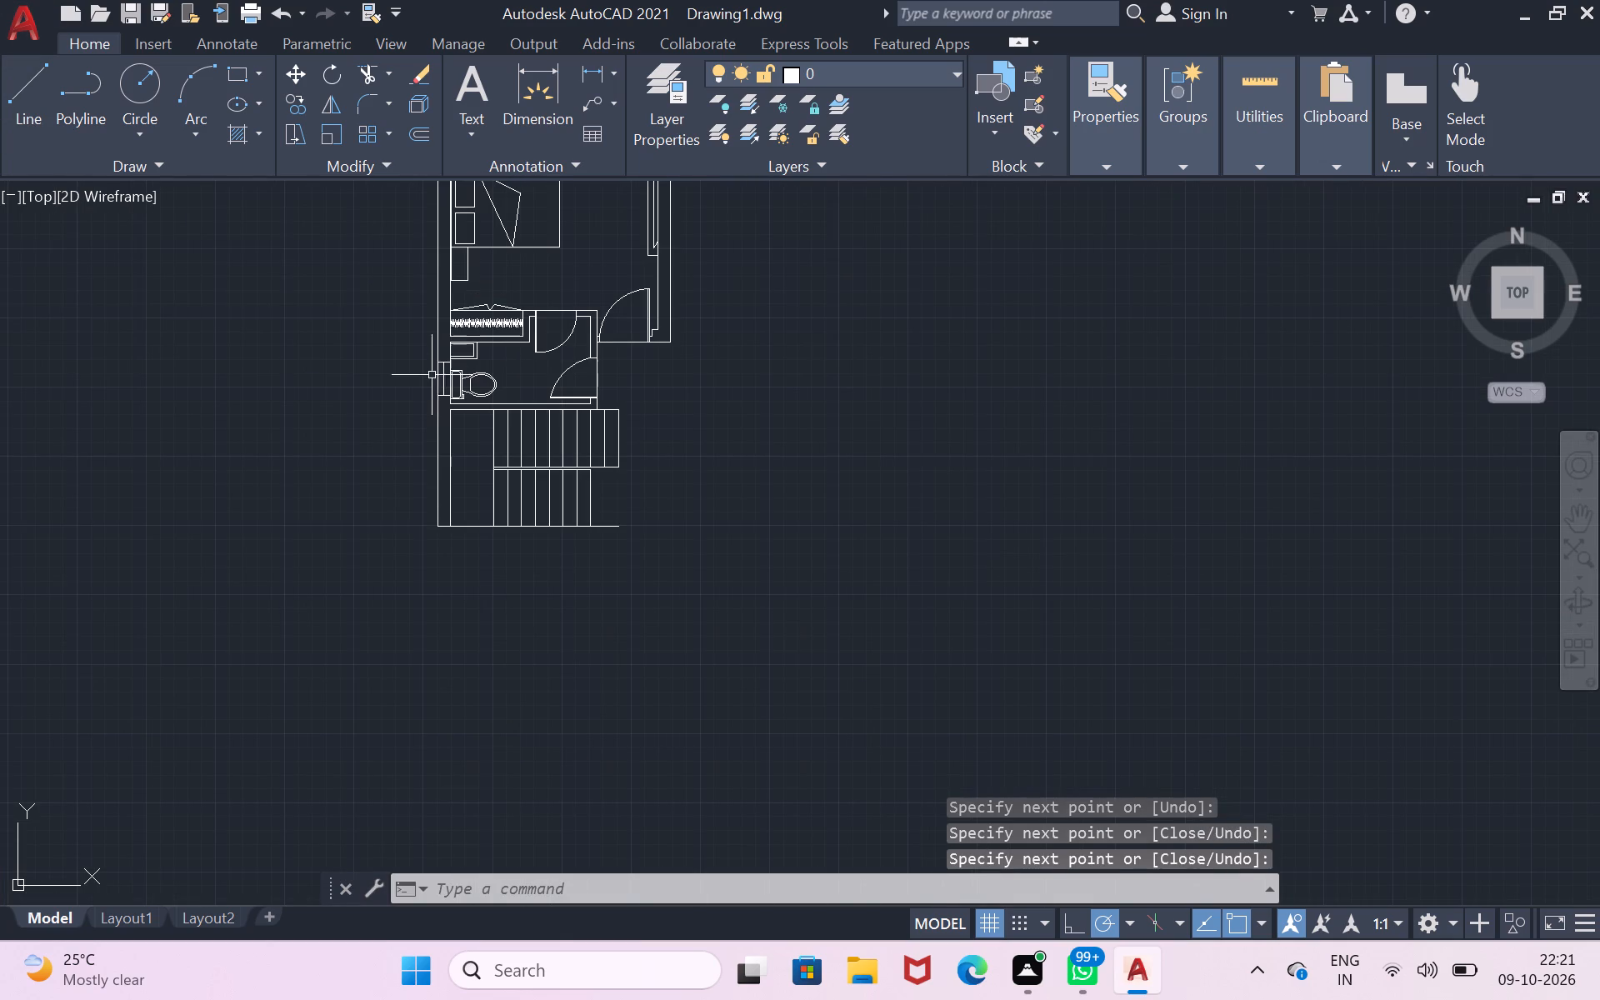
pyautogui.scroll(-2, 436, 246)
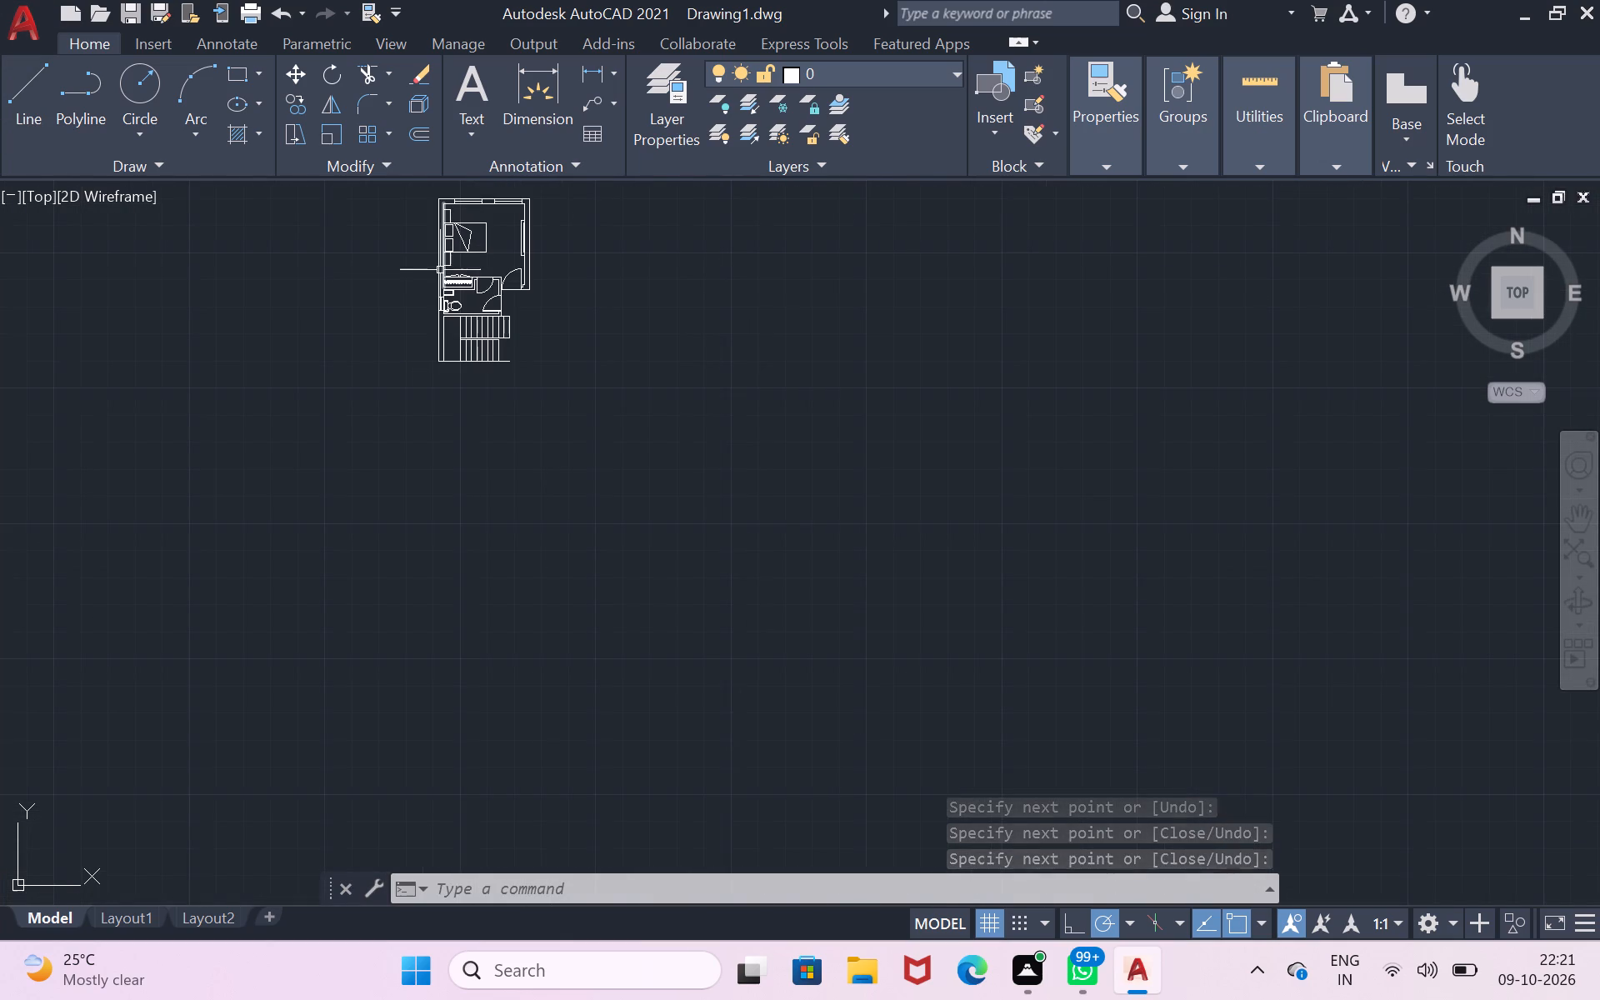
pyautogui.scroll(4, 458, 197)
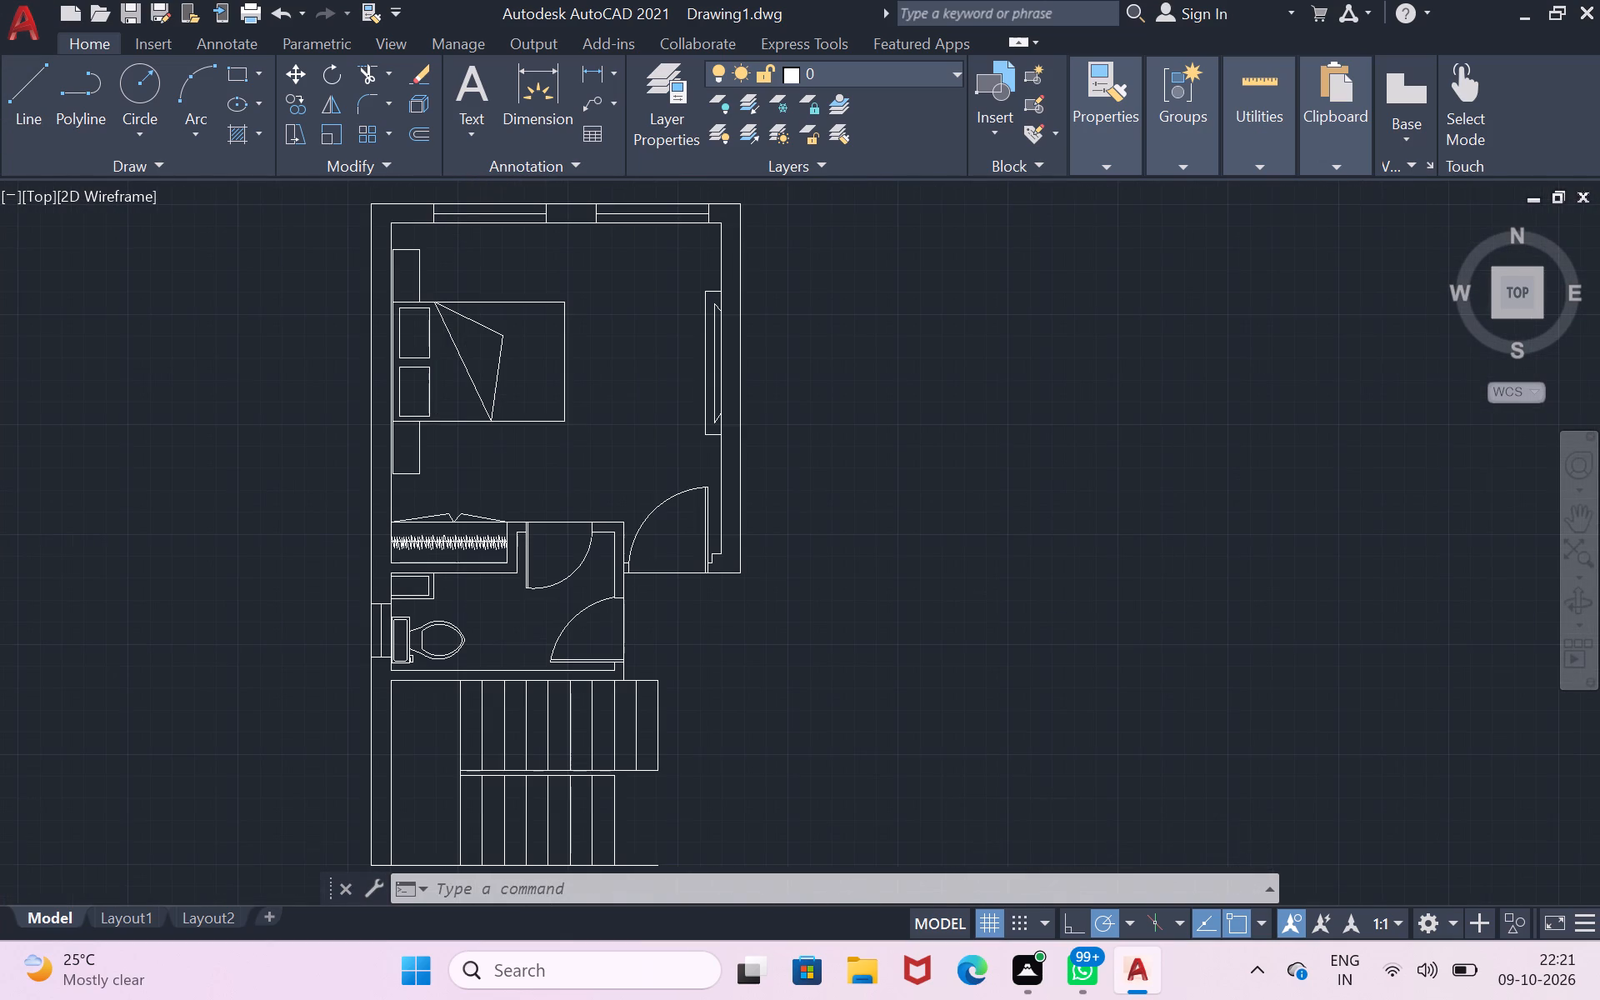
pyautogui.scroll(-3, 458, 197)
pyautogui.scroll(4, 423, 434)
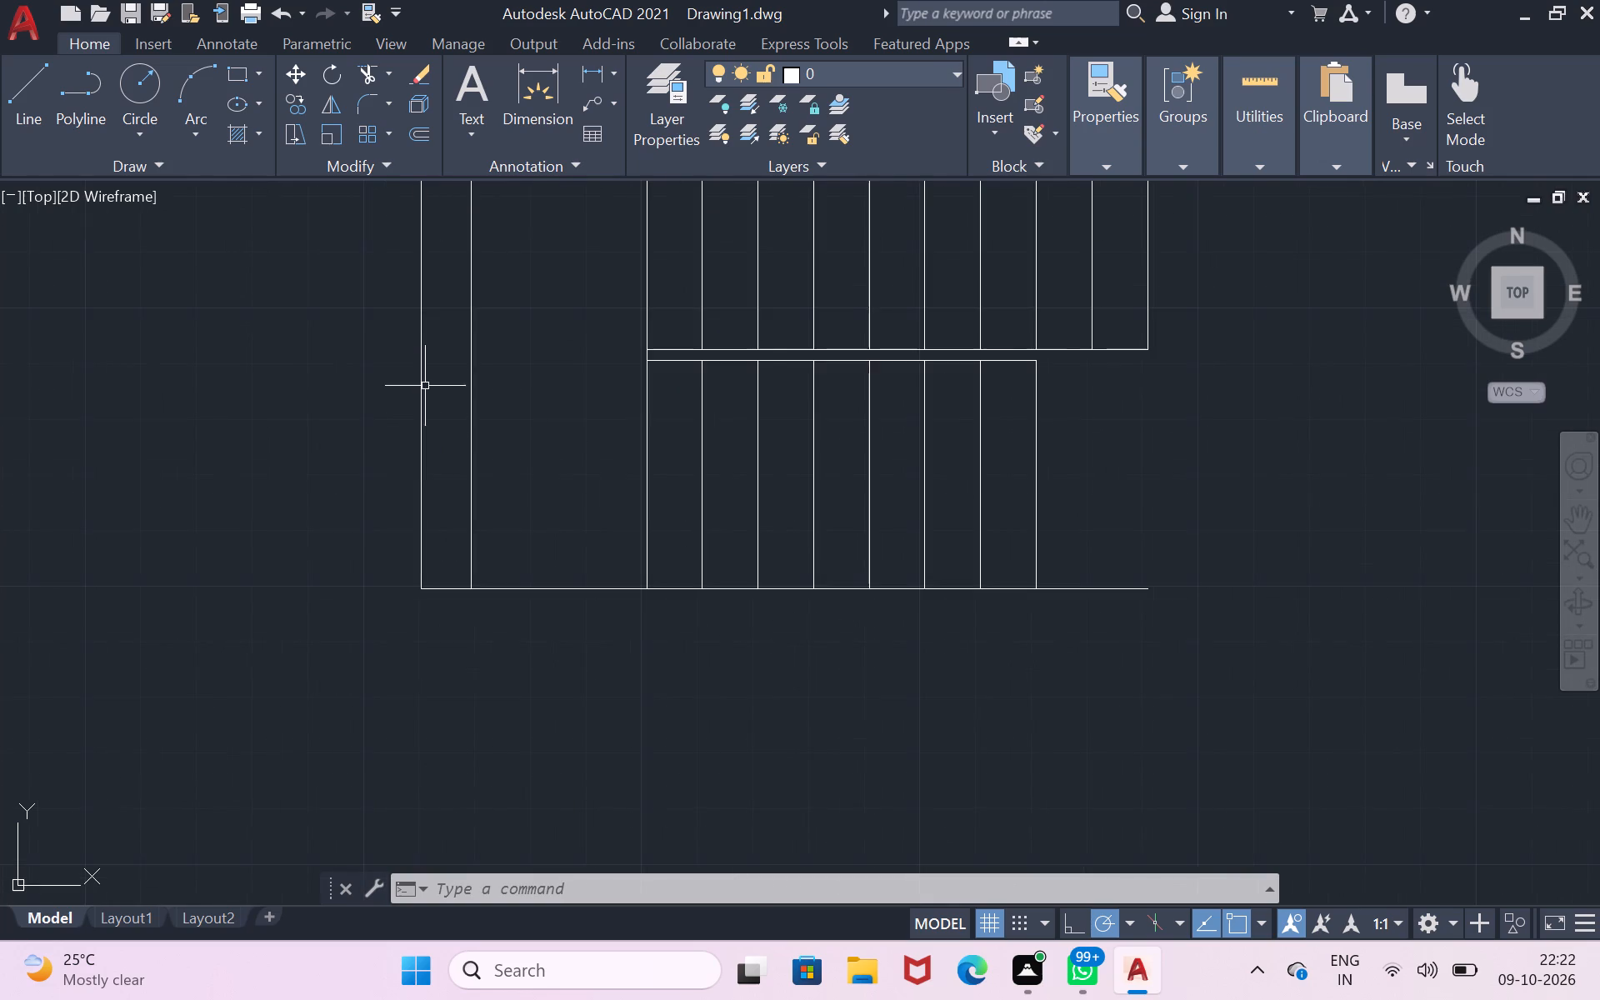
pyautogui.scroll(-1, 425, 372)
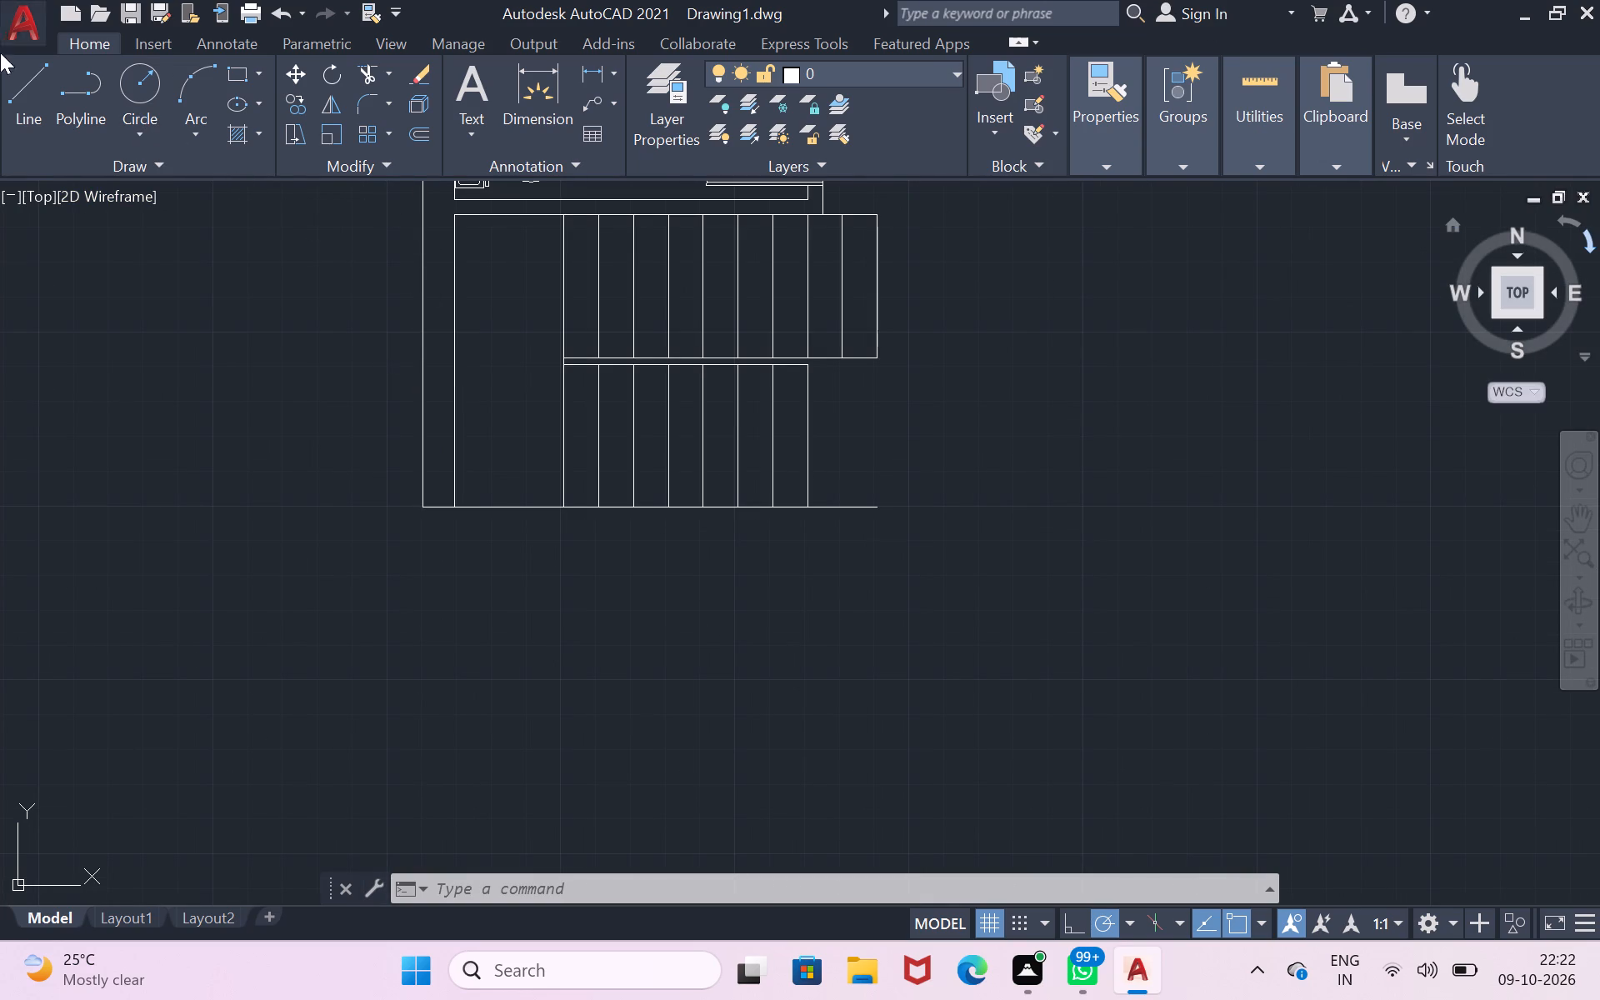
pyautogui.click(22, 85)
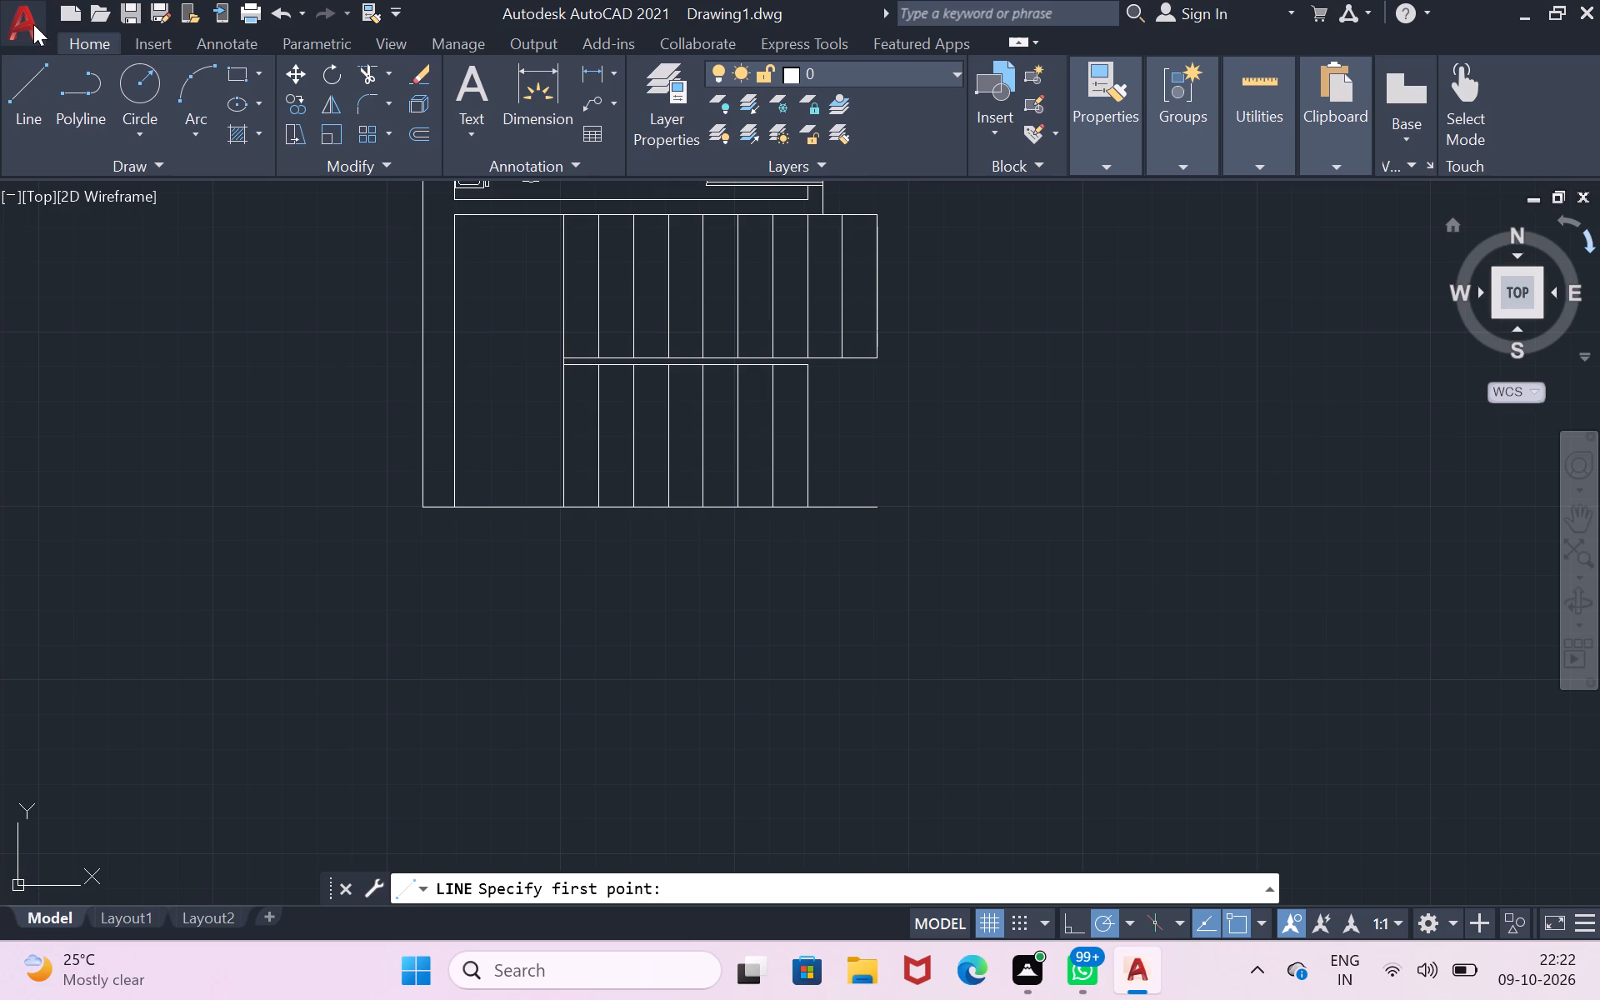
pyautogui.scroll(1, 33, 24)
pyautogui.click(41, 71)
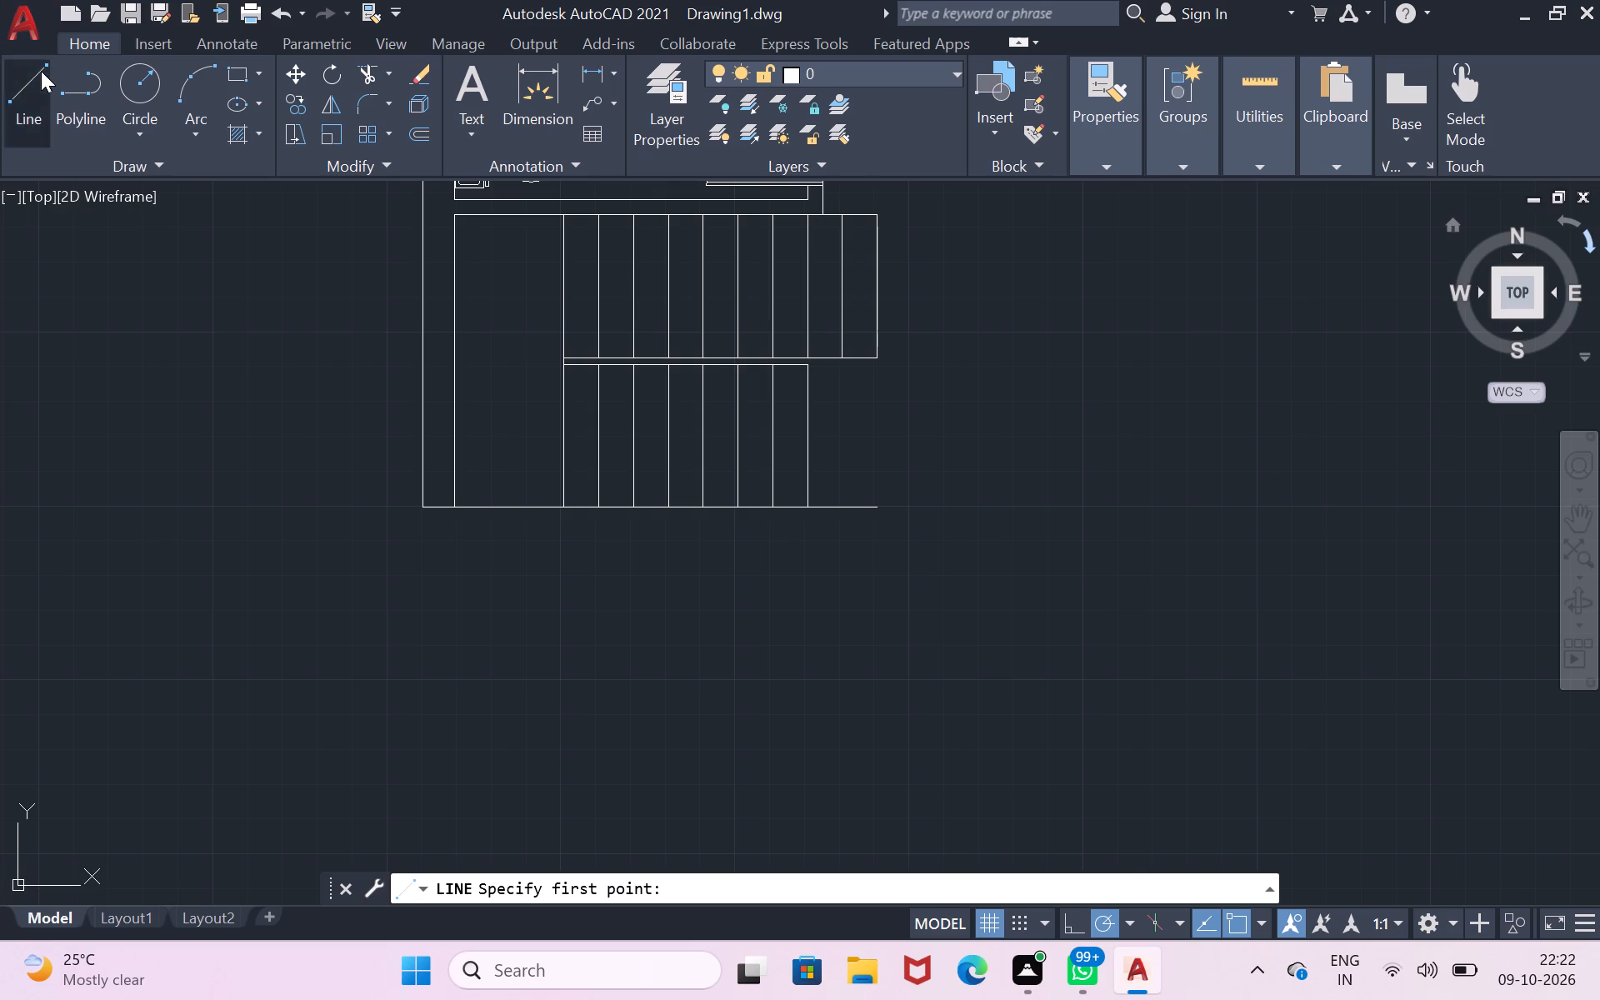
pyautogui.scroll(1, 368, 237)
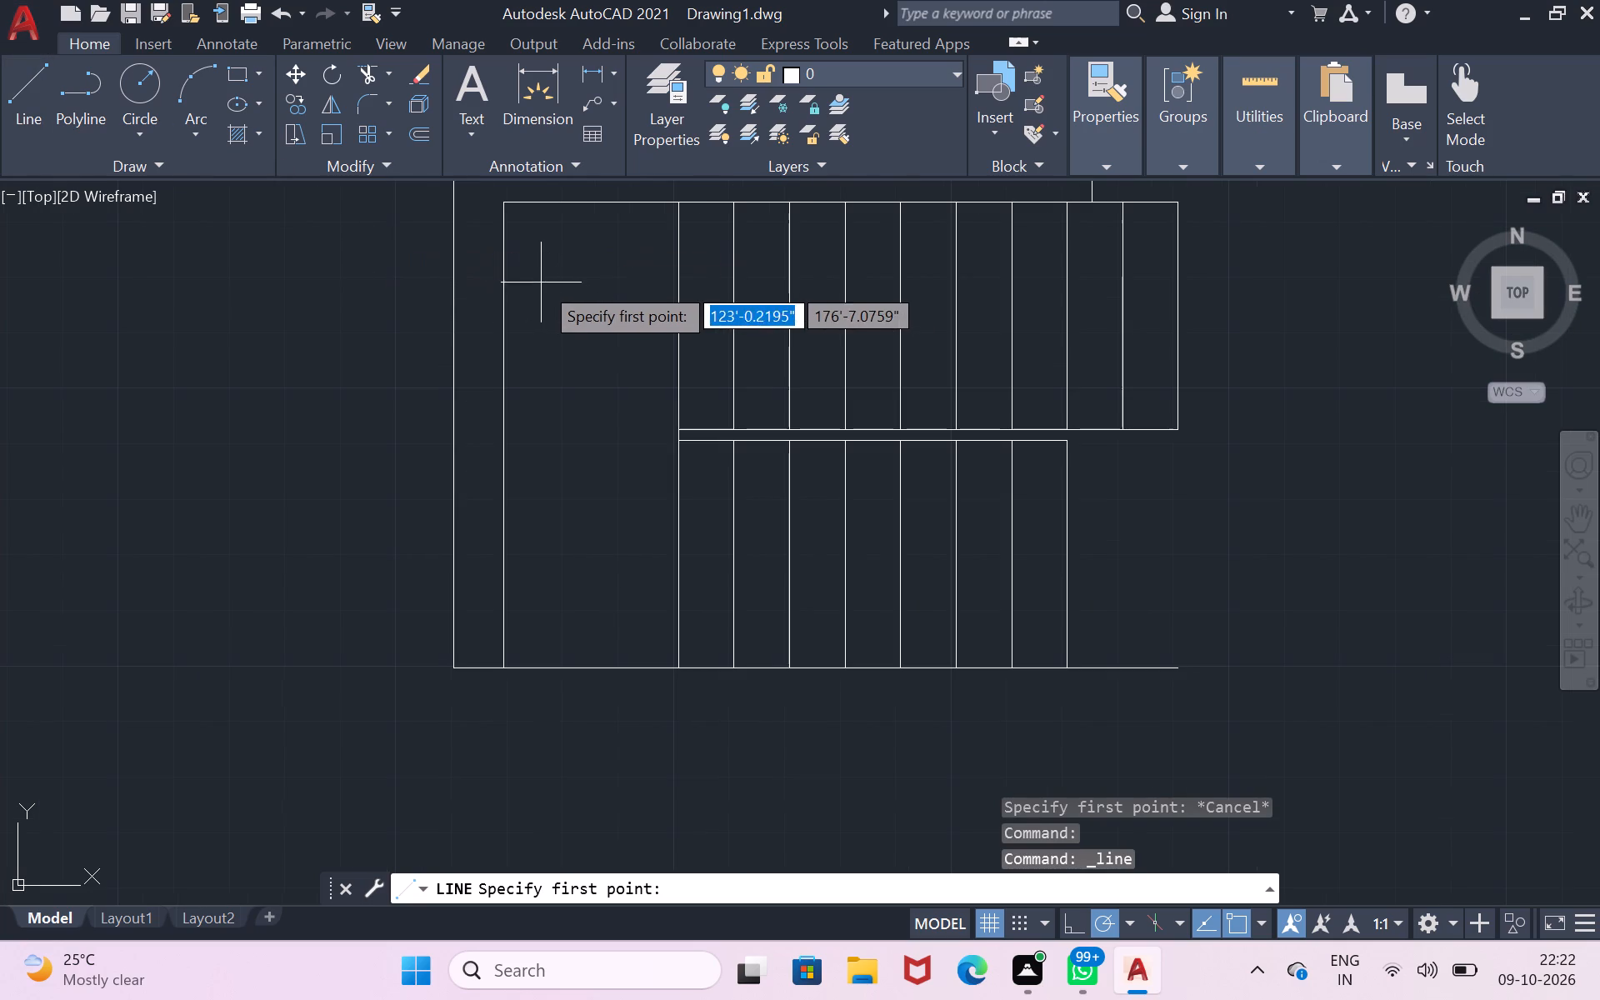
pyautogui.scroll(1, 535, 277)
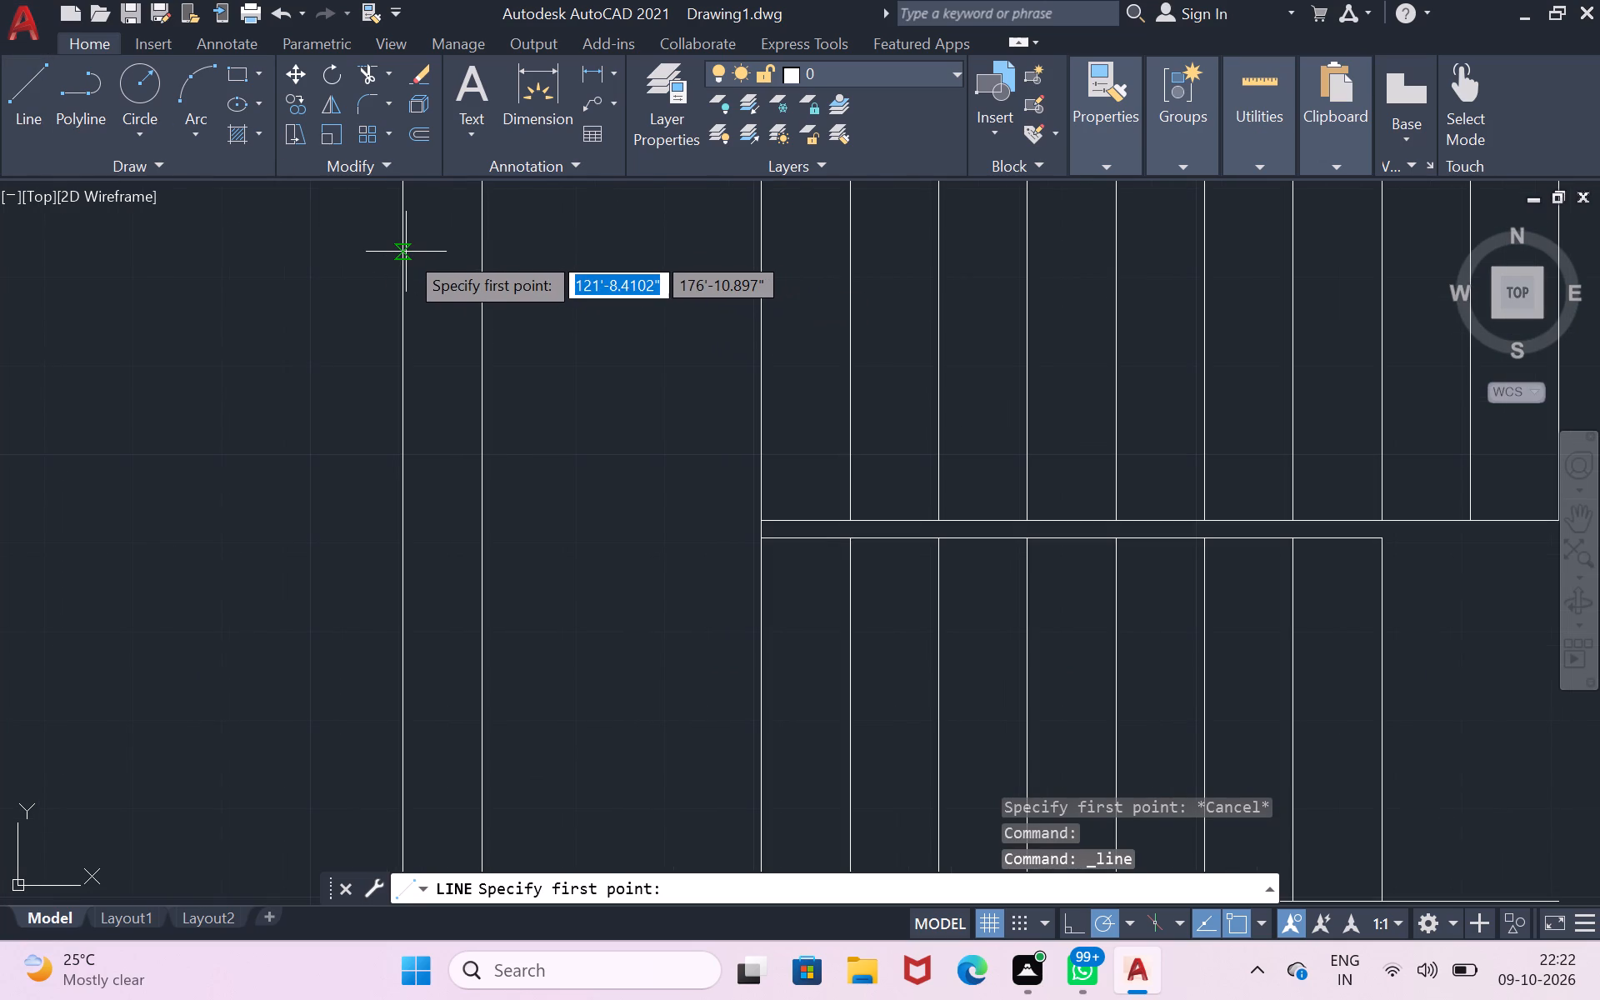
pyautogui.scroll(-1, 406, 251)
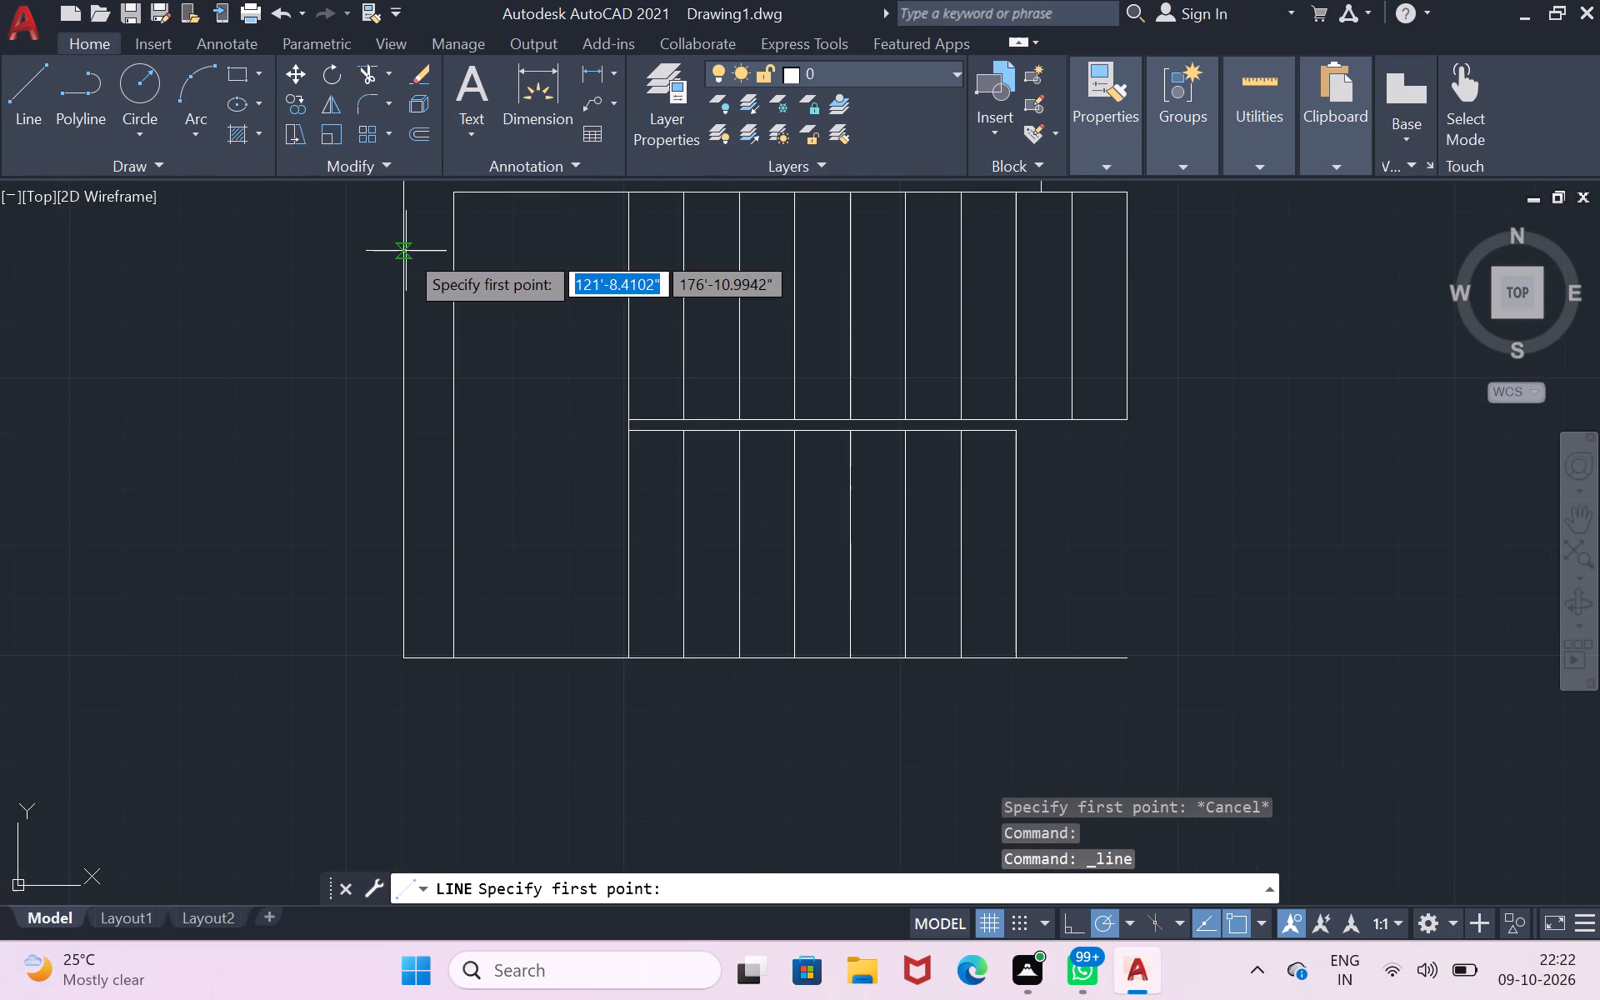
pyautogui.scroll(-1, 406, 251)
pyautogui.click(406, 251)
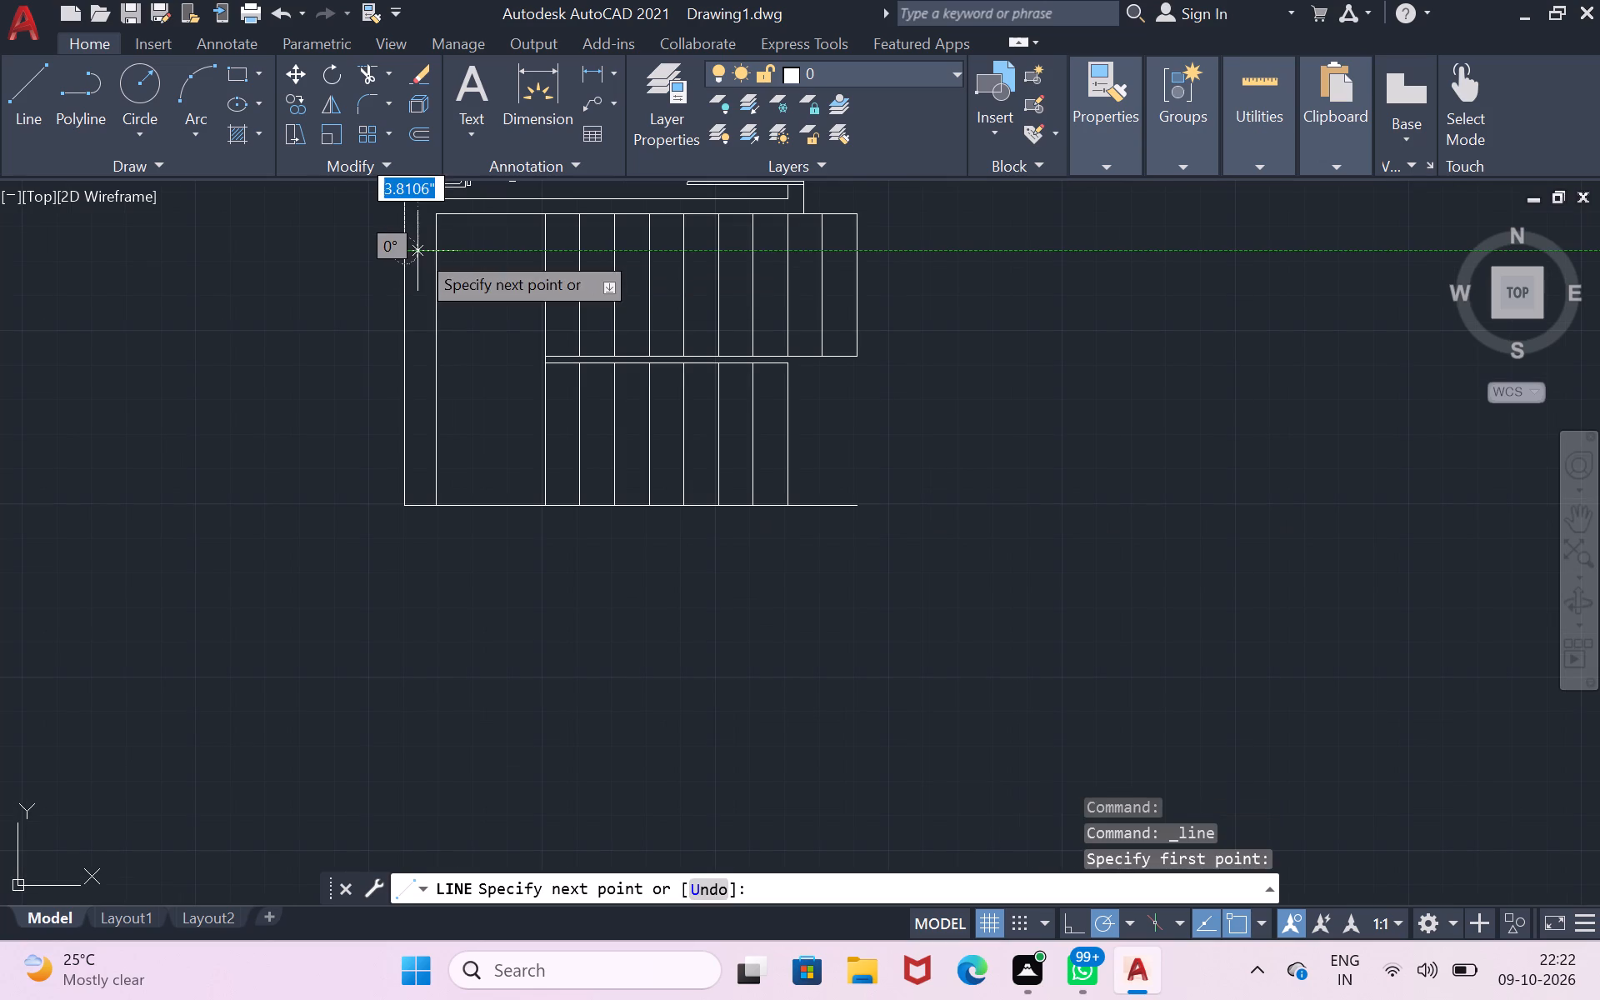
pyautogui.click(441, 252)
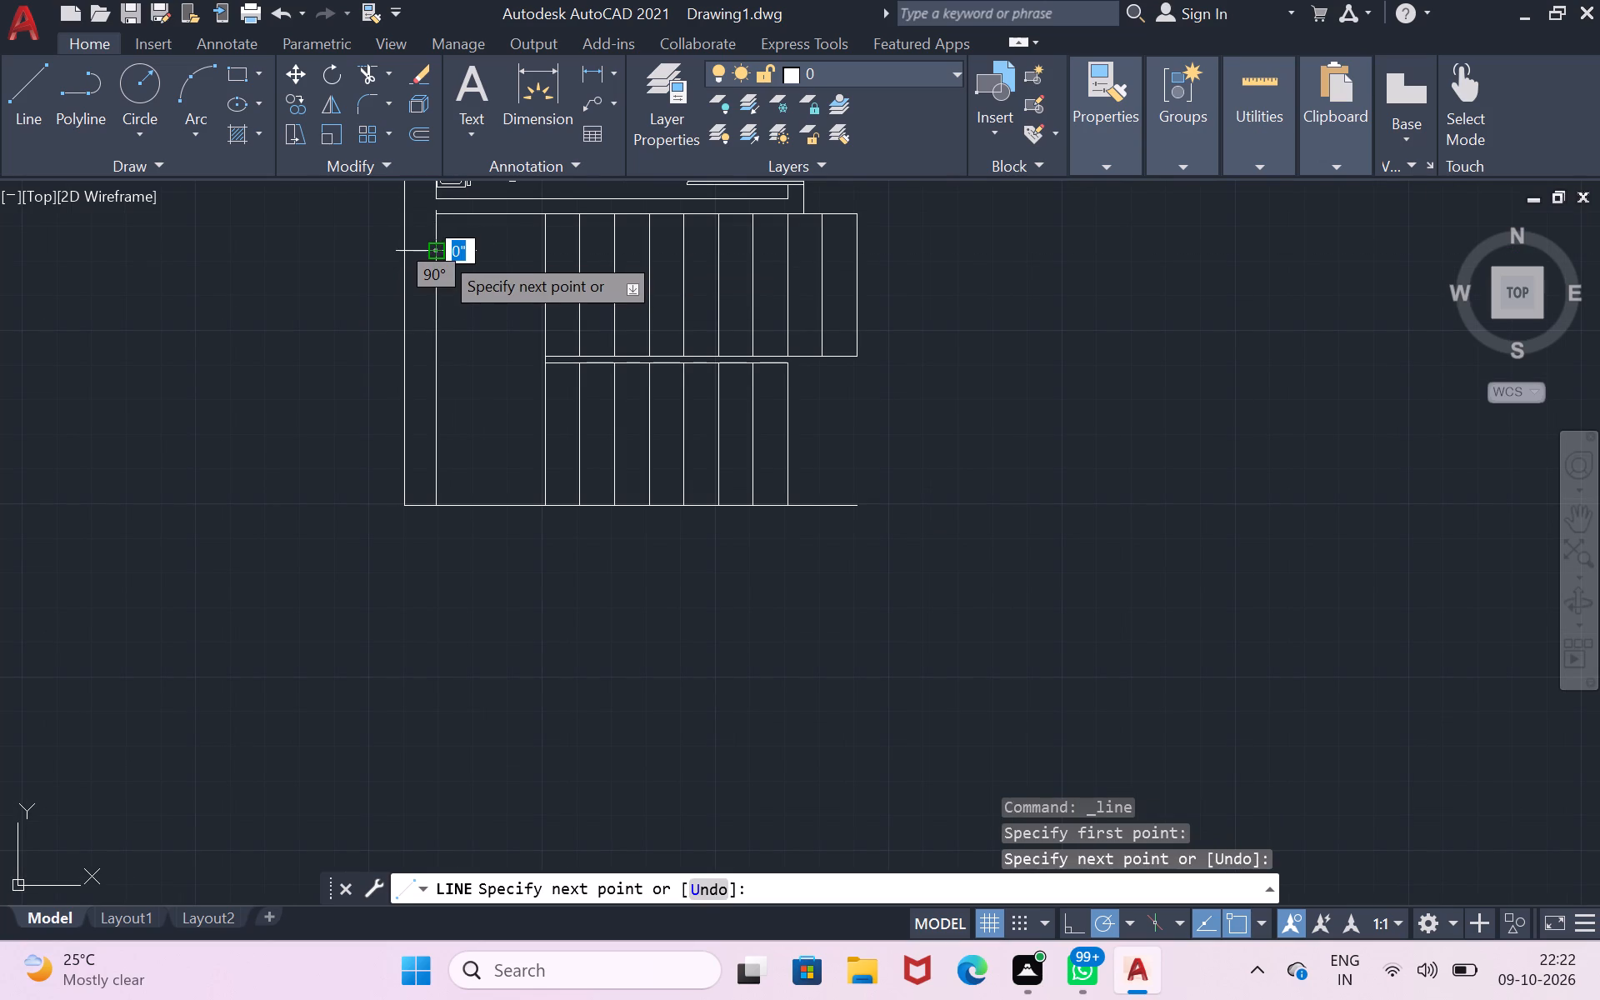
pyautogui.press('Return')
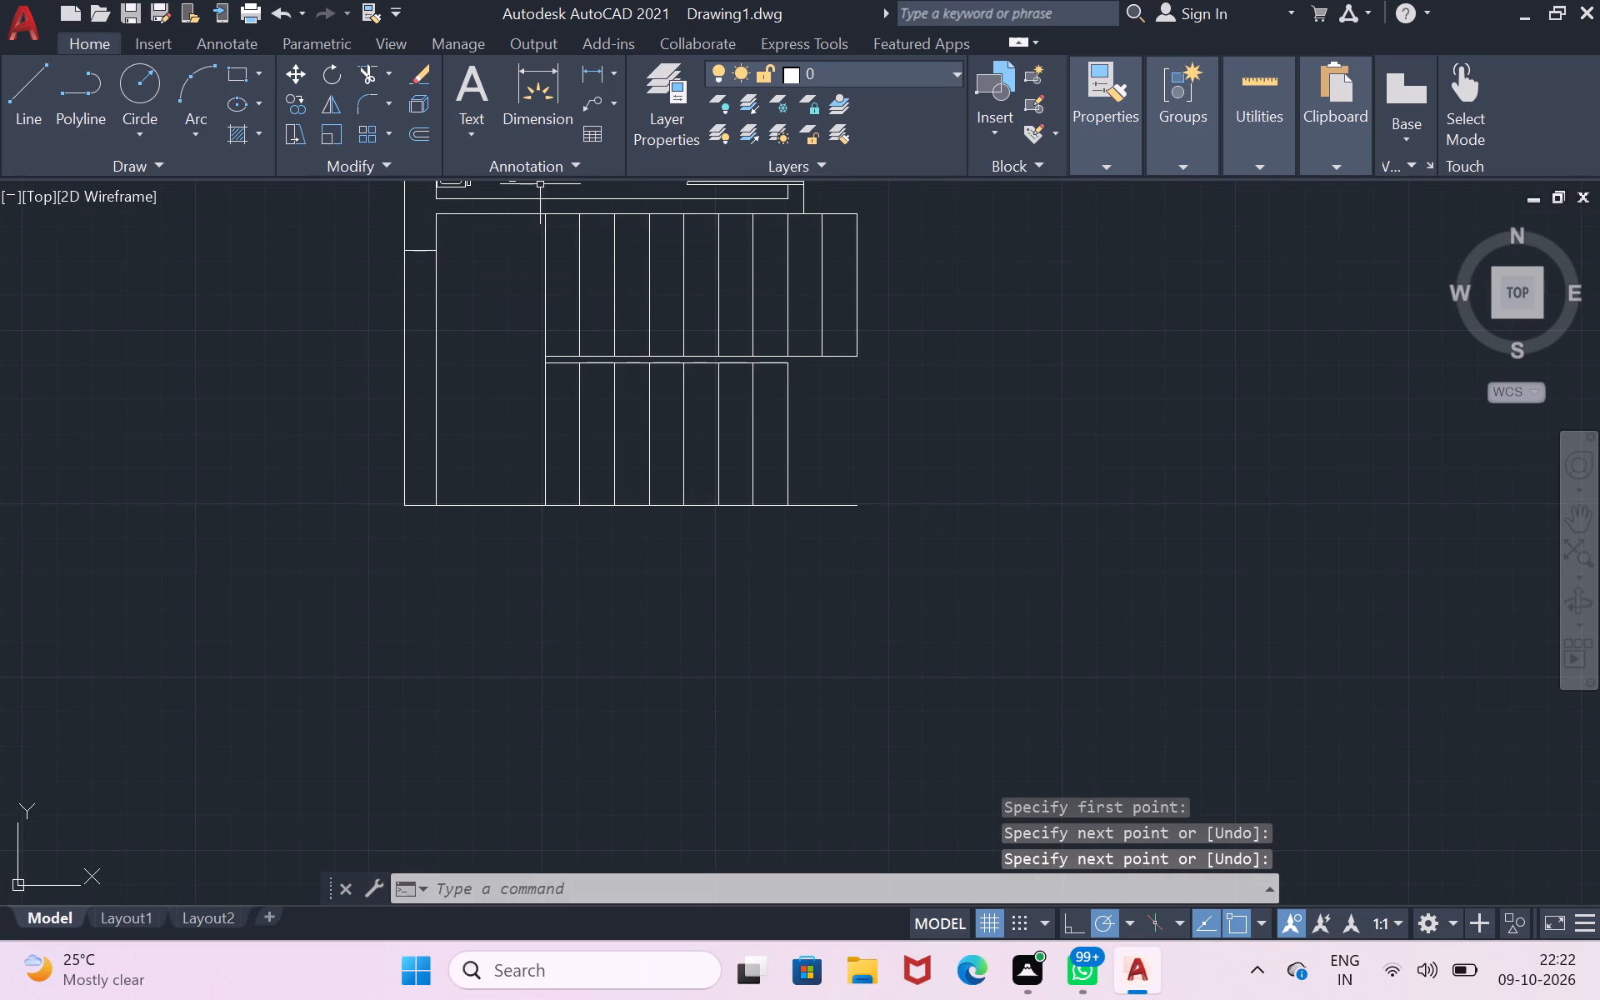
# Start a line at the midpoint of the short line across the stair room's west wall; try 4.3" and 4'5" segments south, undoing each.
pyautogui.press('Return')
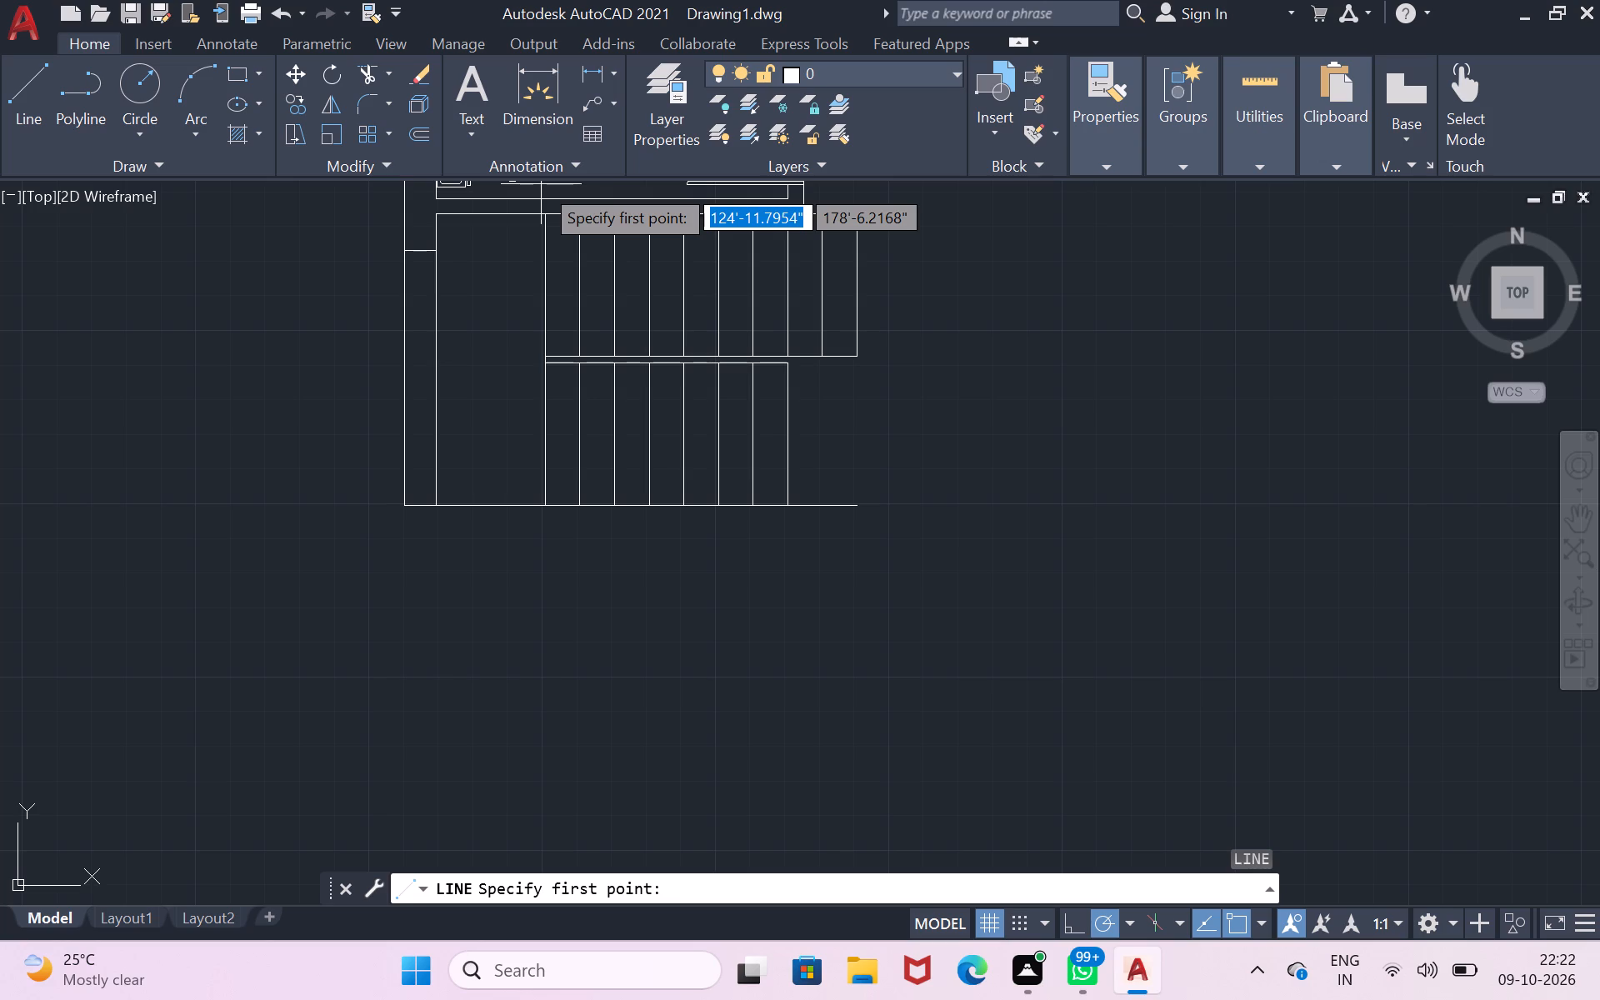
pyautogui.click(422, 257)
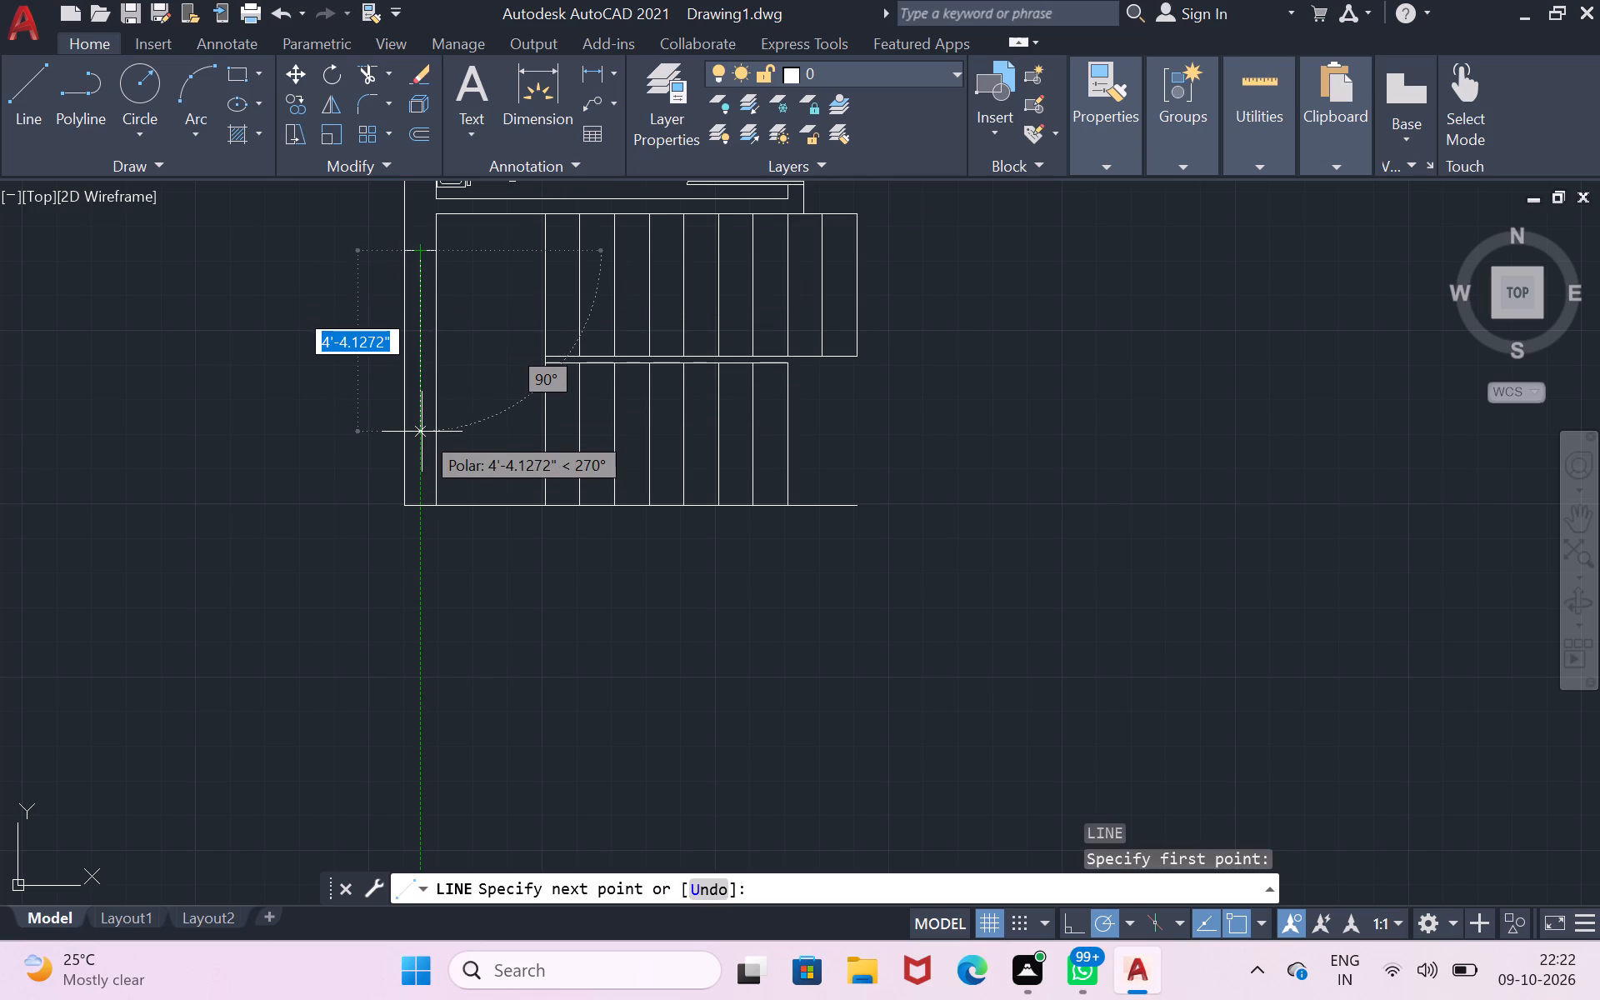
pyautogui.press('4')
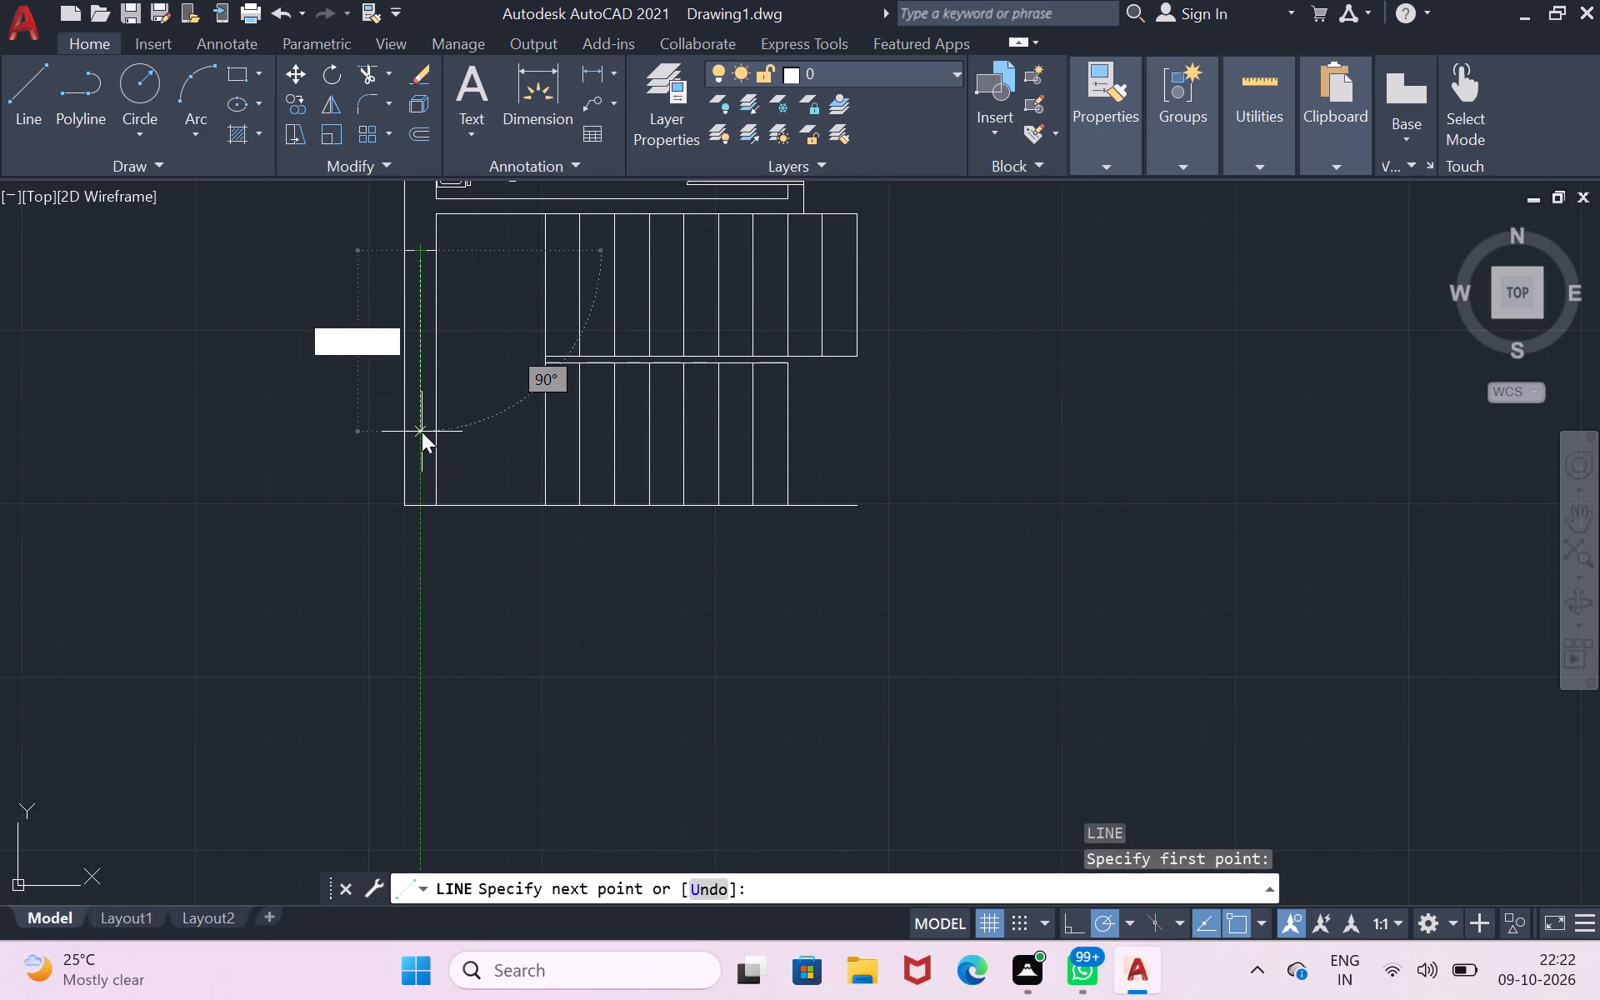
pyautogui.press('.')
pyautogui.press('3')
pyautogui.hotkey('shift', '"')
pyautogui.press('Return')
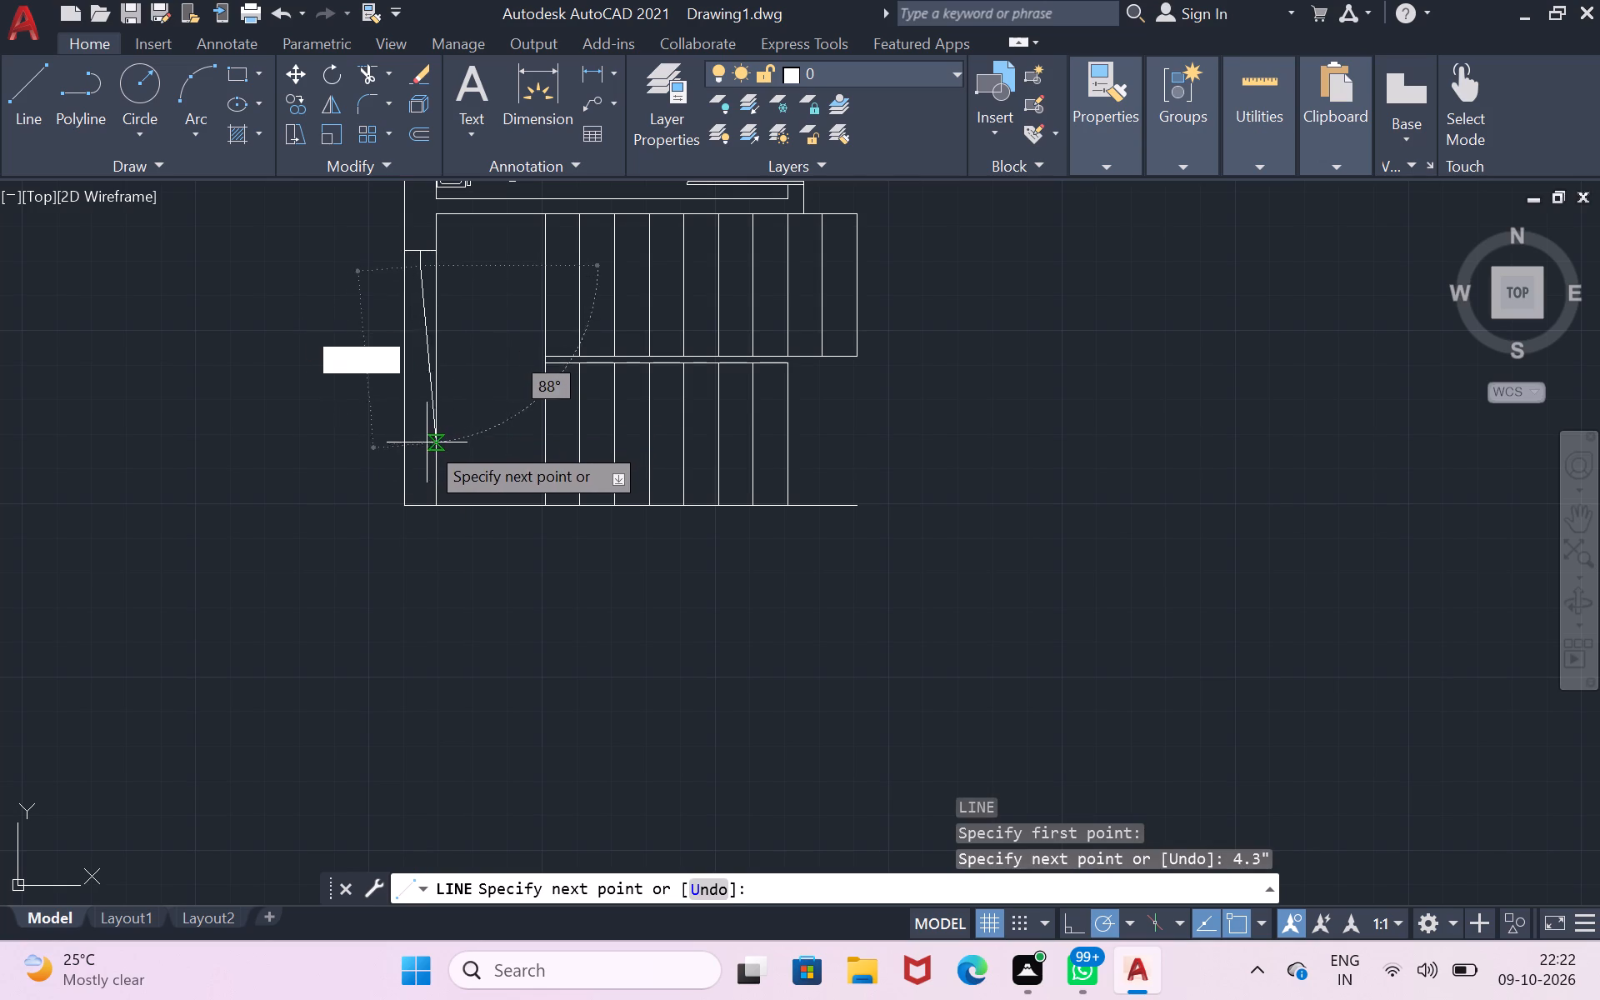
pyautogui.hotkey('ctrl', 'z')
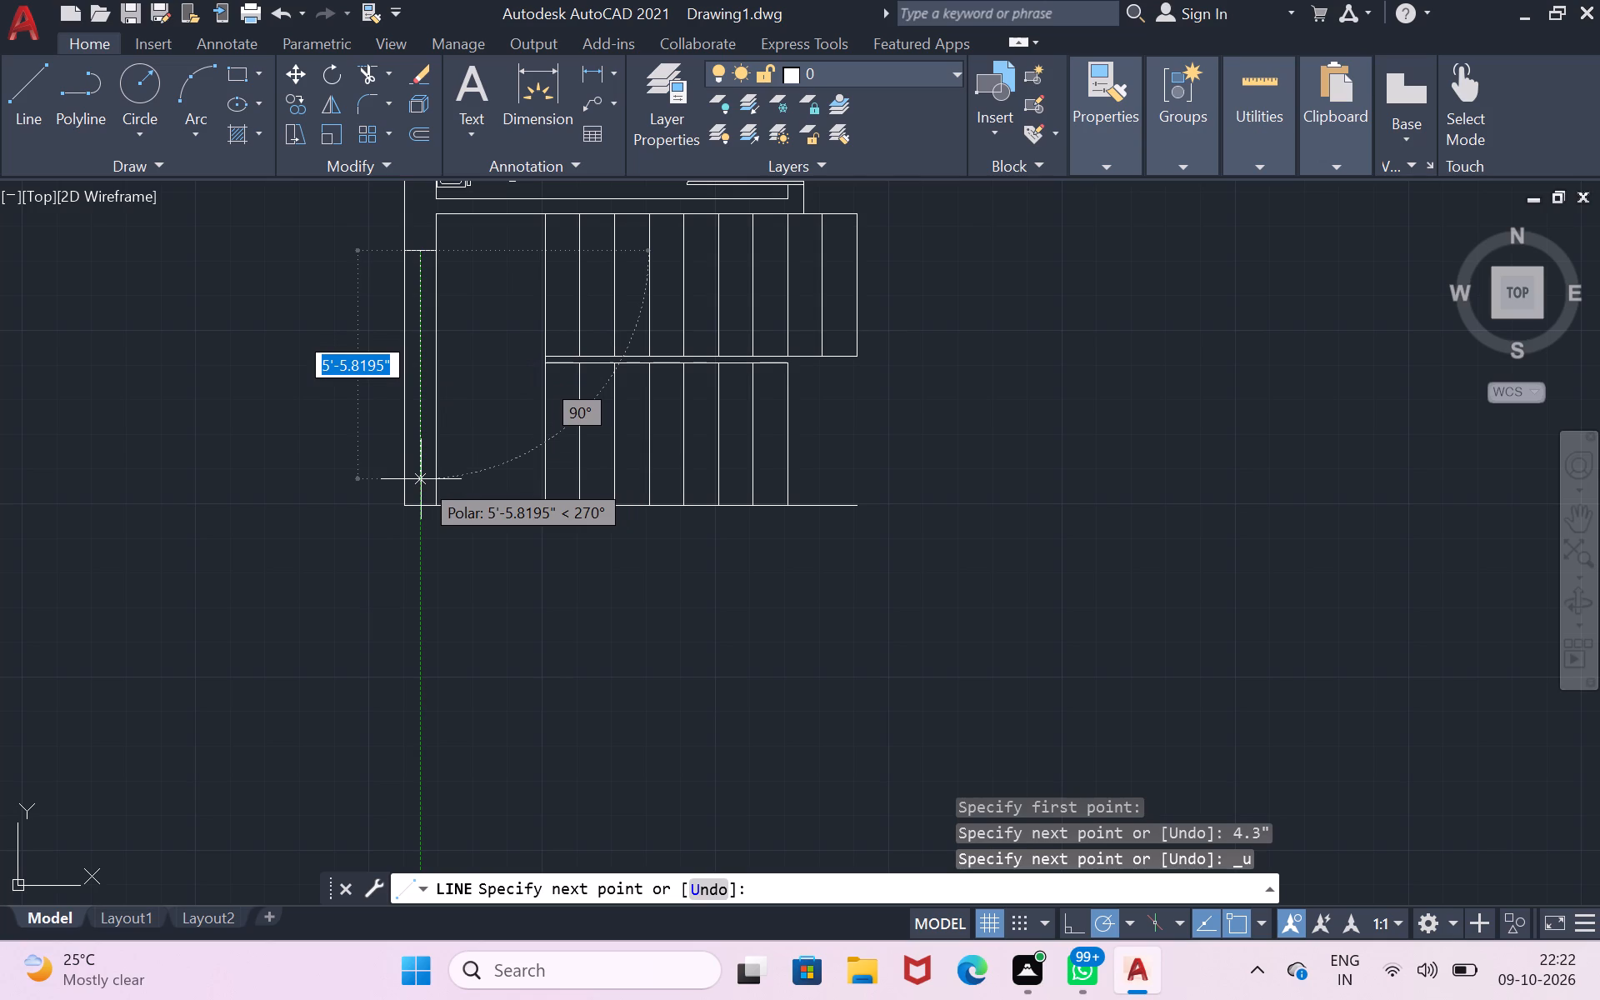
pyautogui.write("4'5")
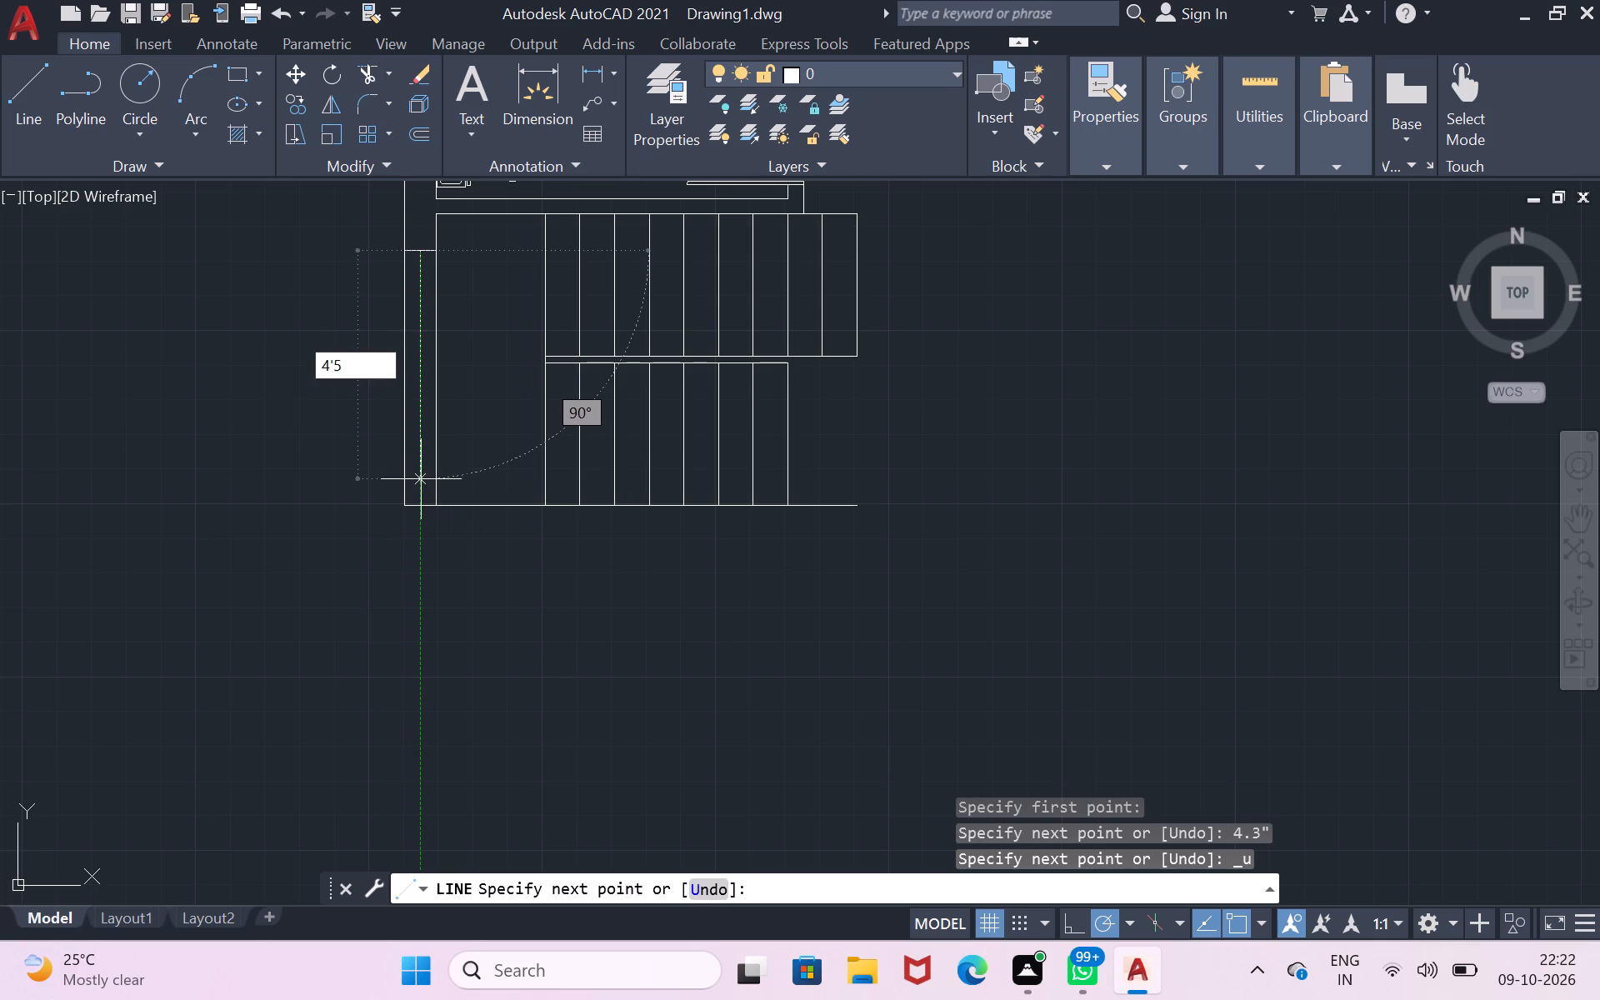
pyautogui.hotkey('shift', '"')
pyautogui.press('Return')
pyautogui.hotkey('ctrl', 'z')
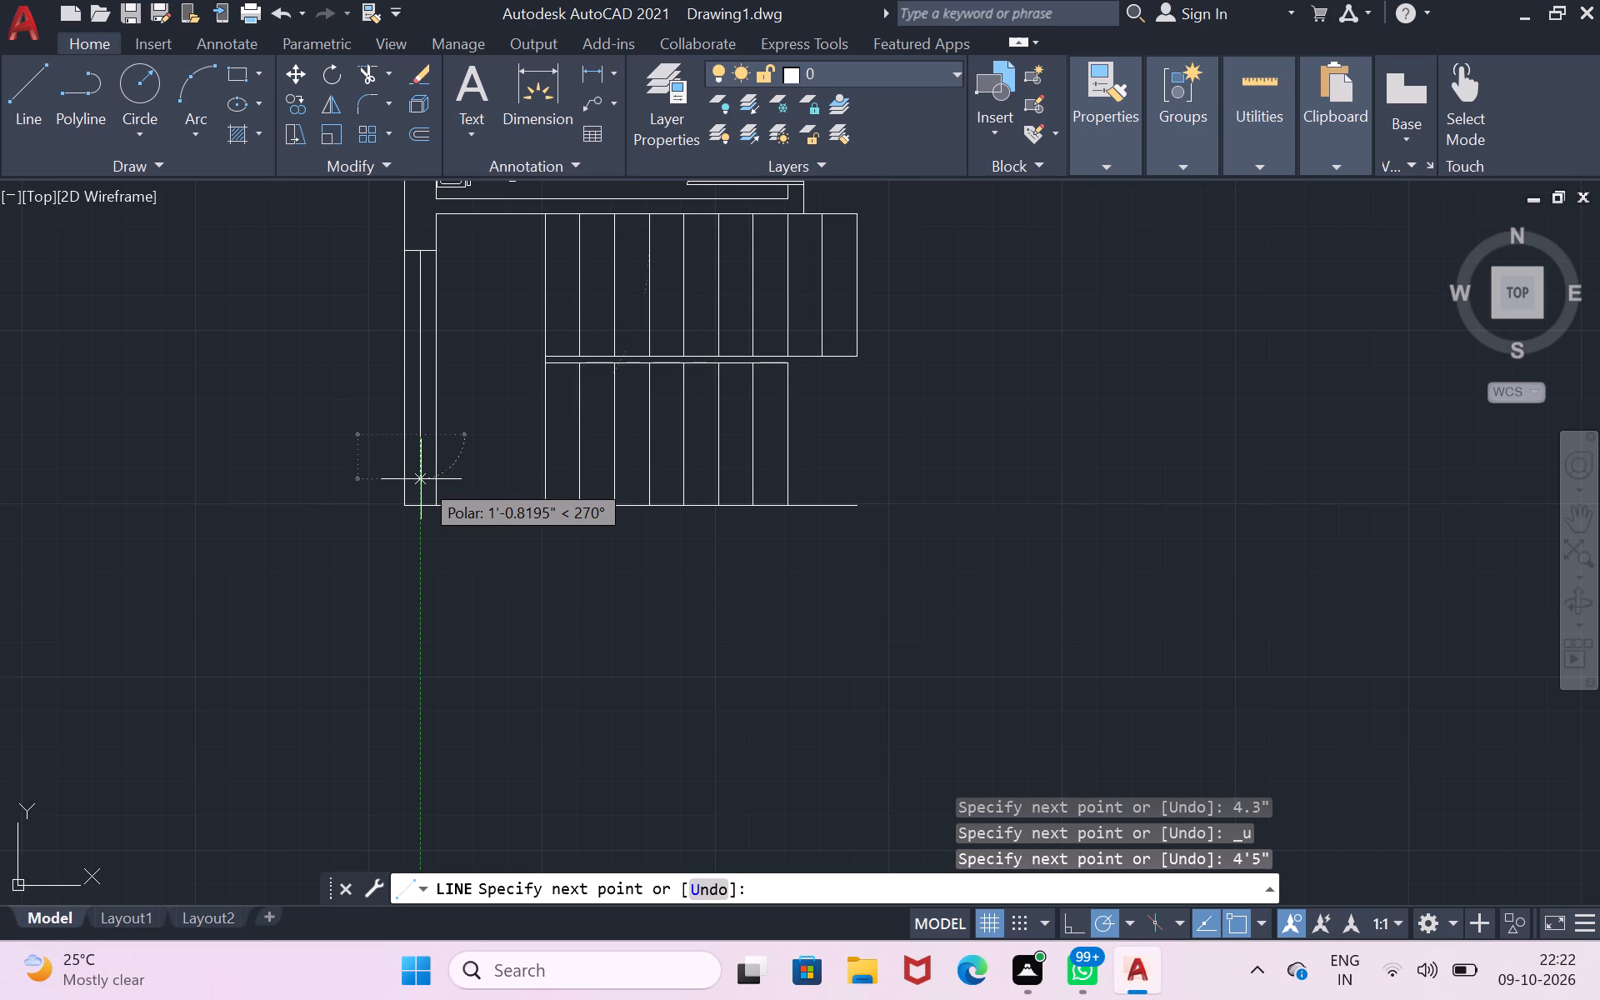
# Set the southward line to 4'3" and close its lower end across both wall faces, forming the stair room's window.
pyautogui.press('4')
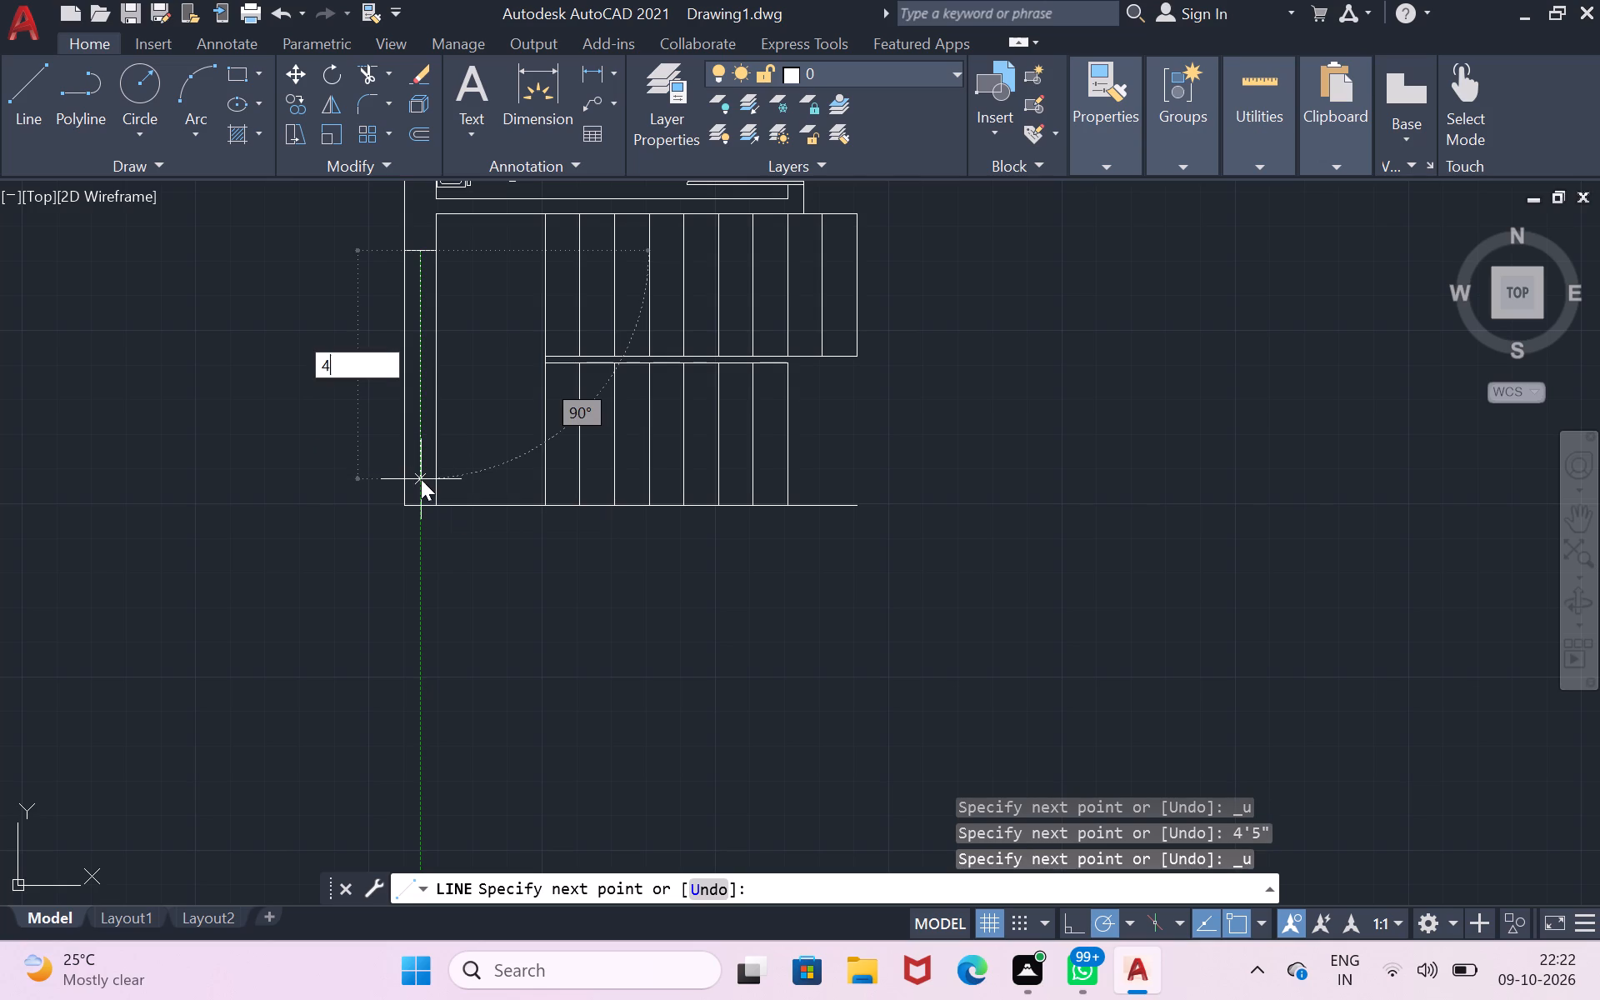
pyautogui.write('\'3"')
pyautogui.press('Return')
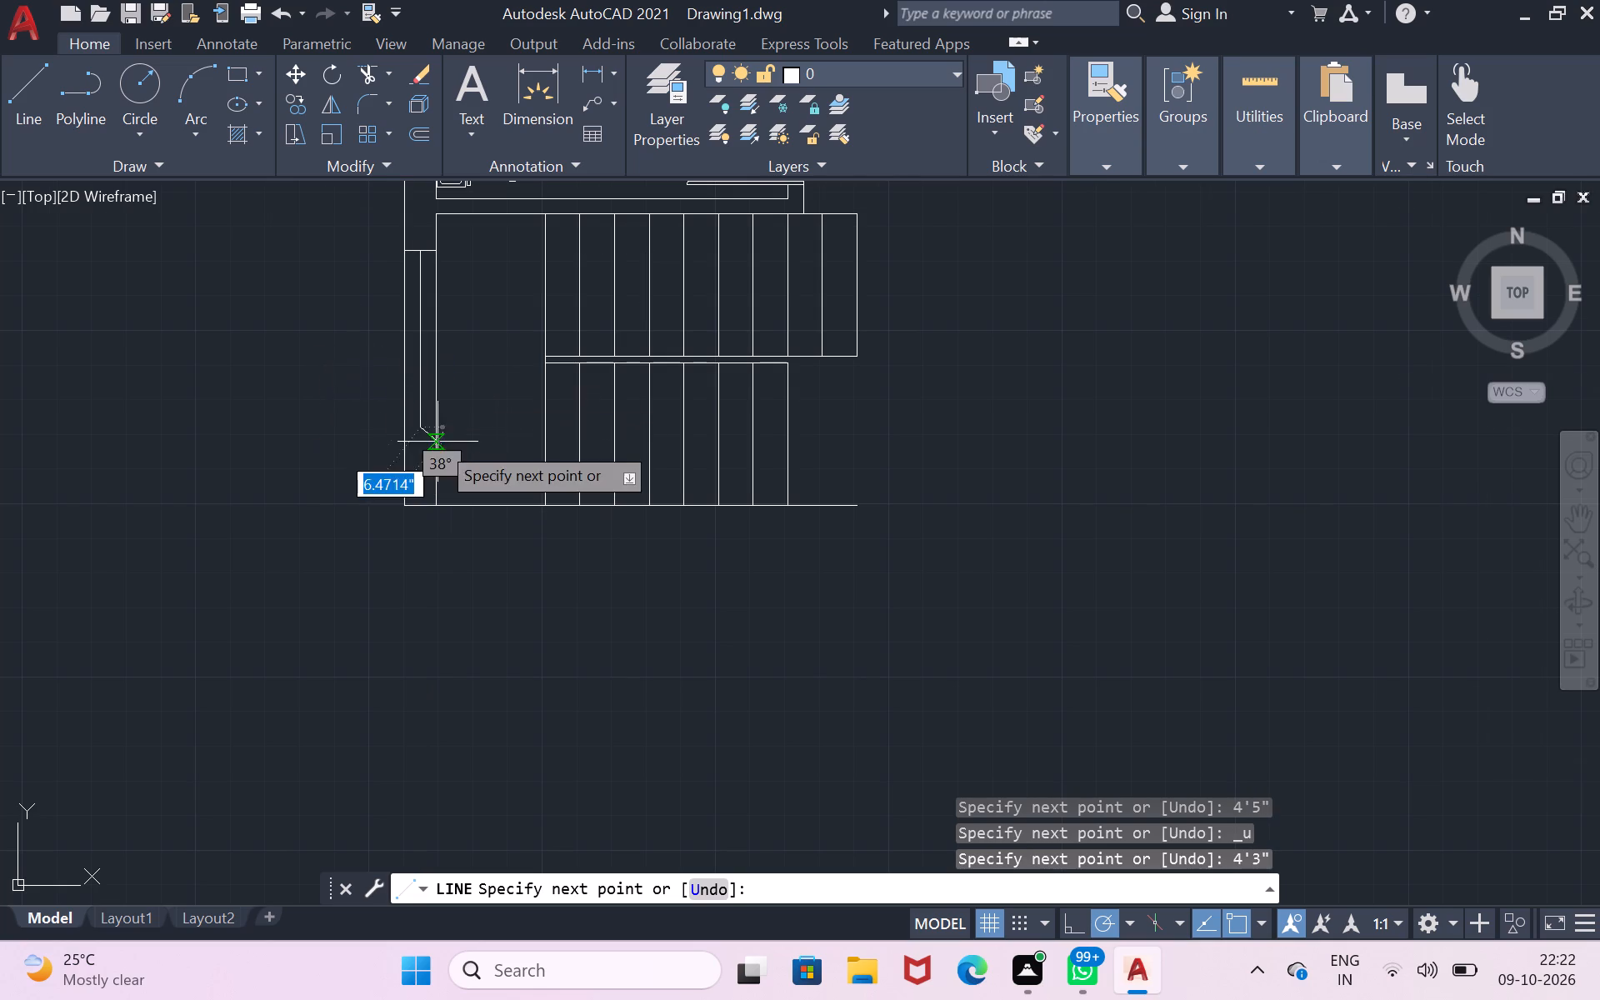
pyautogui.scroll(2, 437, 442)
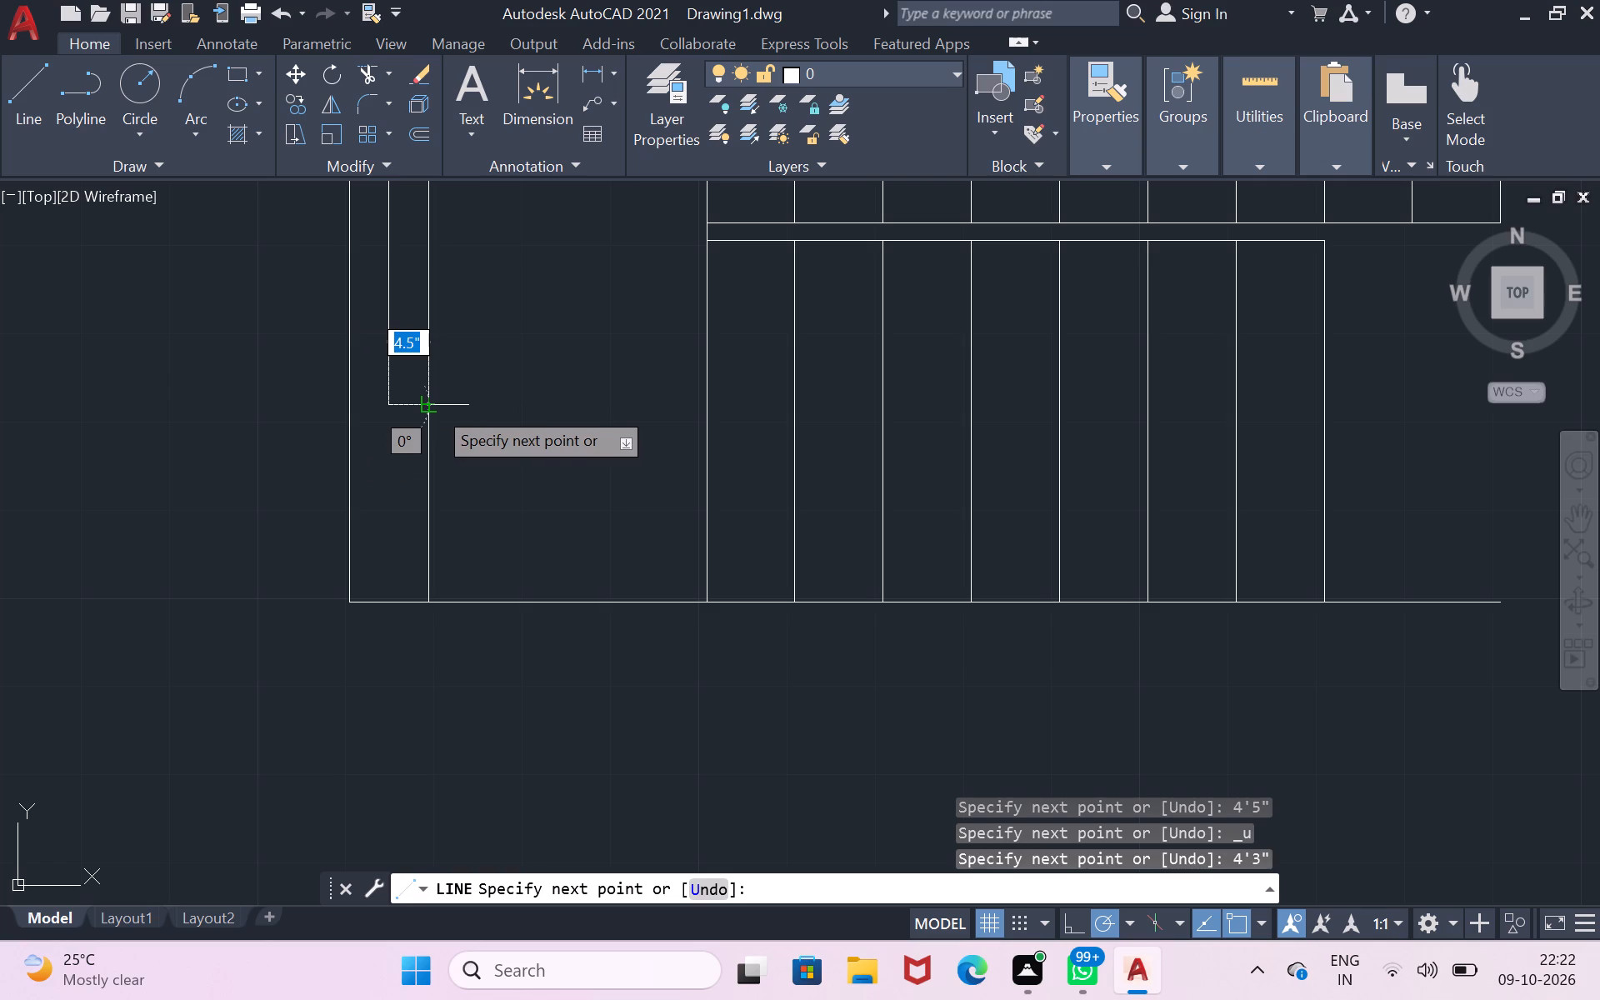
pyautogui.click(429, 407)
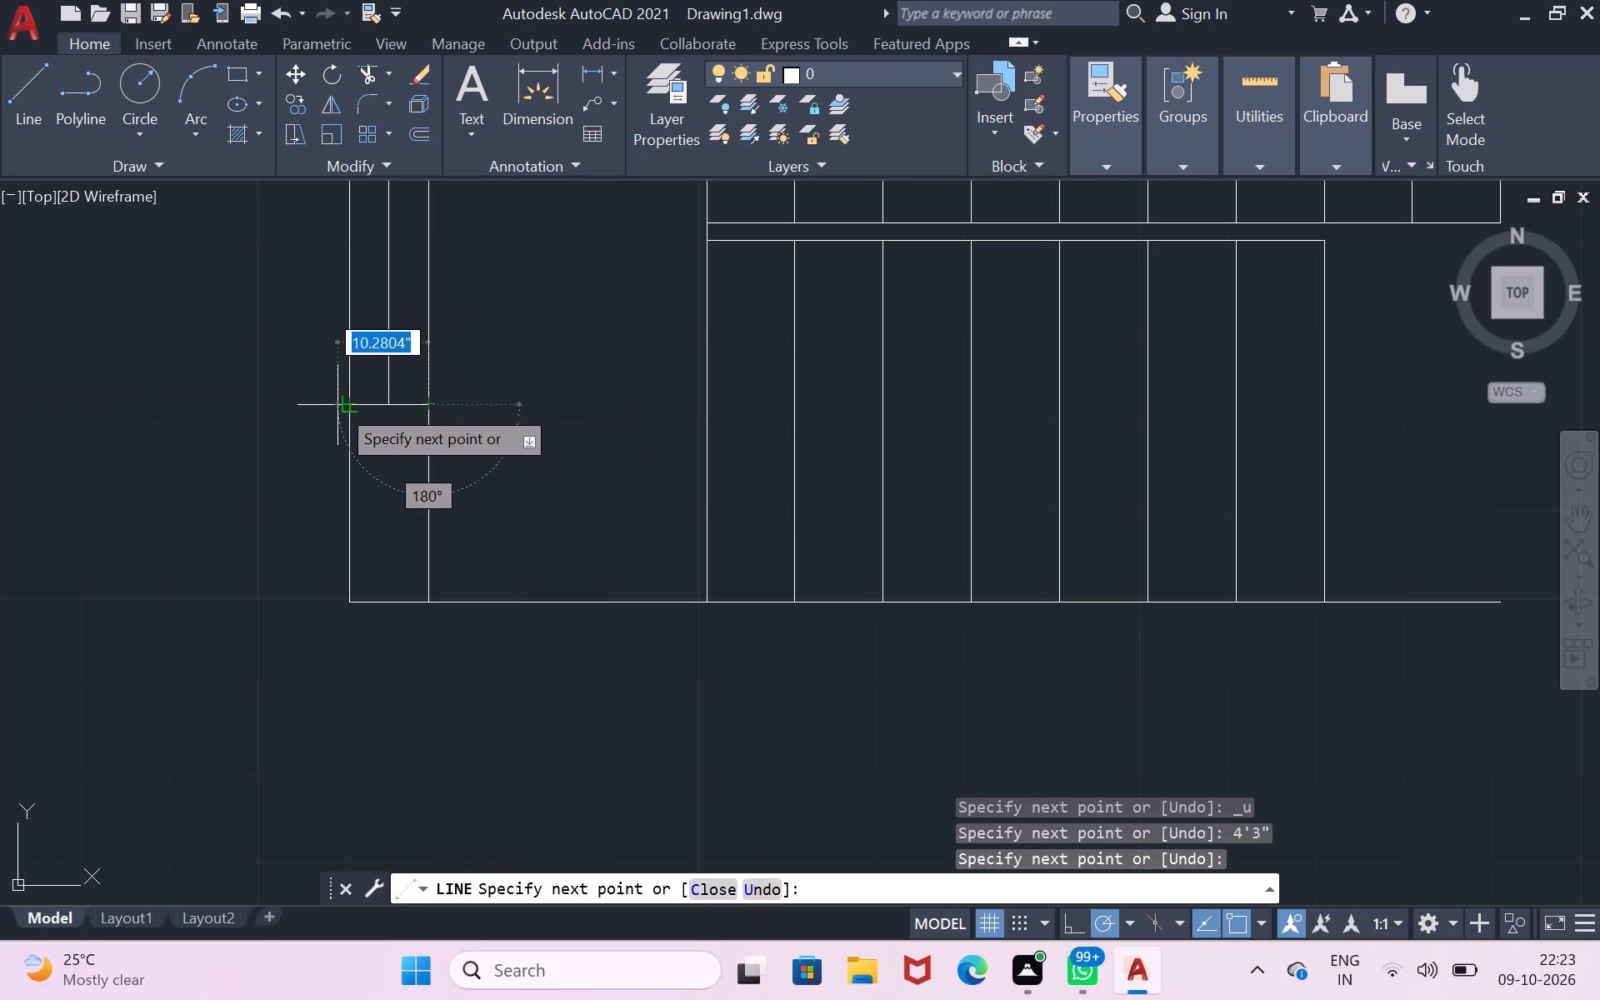
pyautogui.click(345, 401)
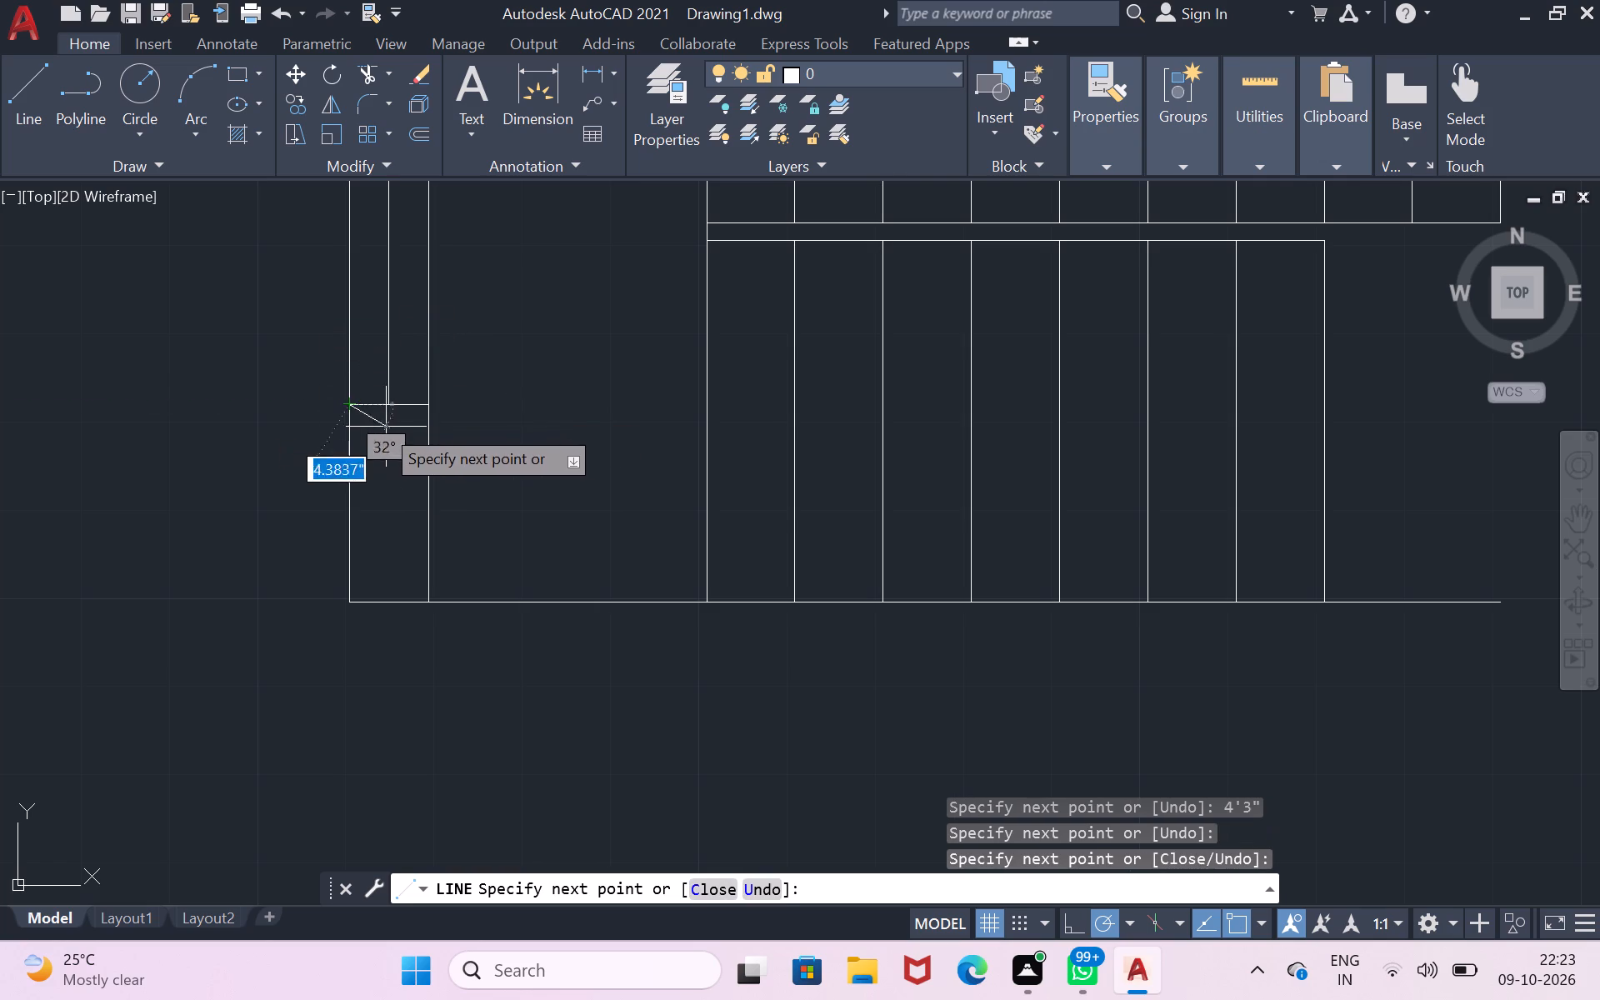
pyautogui.press('Return')
# Start a line from the outer southwest corner of the stair room's walls, heading south.
pyautogui.scroll(-2, 405, 426)
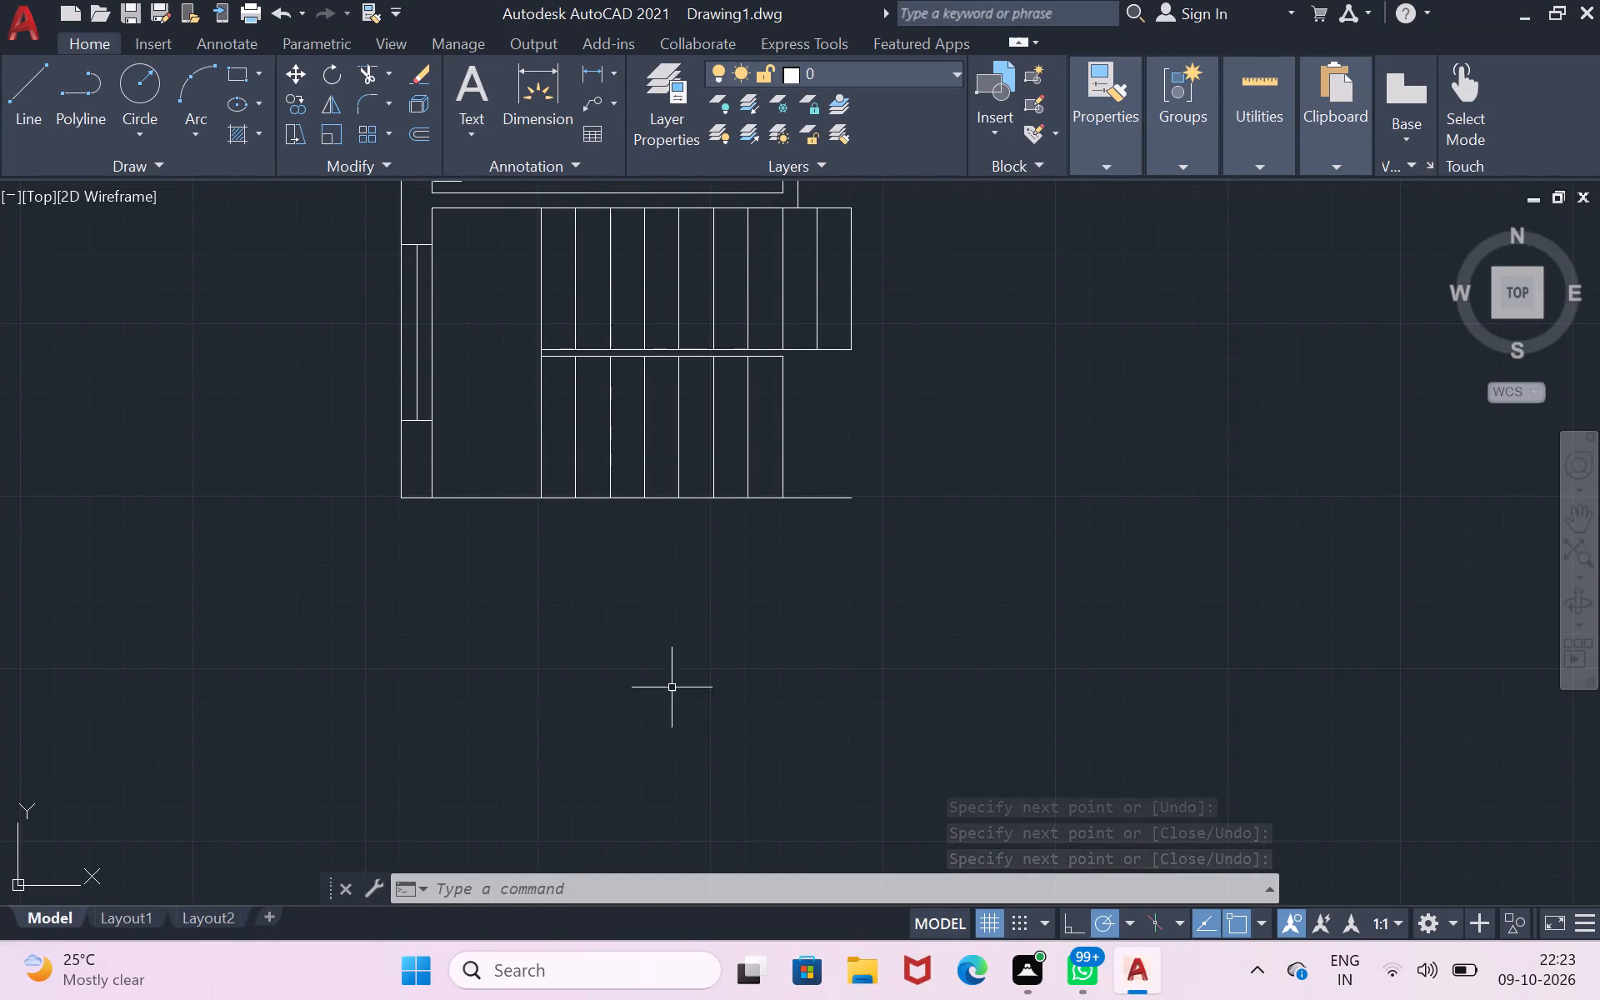
pyautogui.click(1562, 513)
pyautogui.moveTo(1096, 462); pyautogui.dragTo(1079, 498)
pyautogui.moveTo(986, 578); pyautogui.dragTo(986, 524)
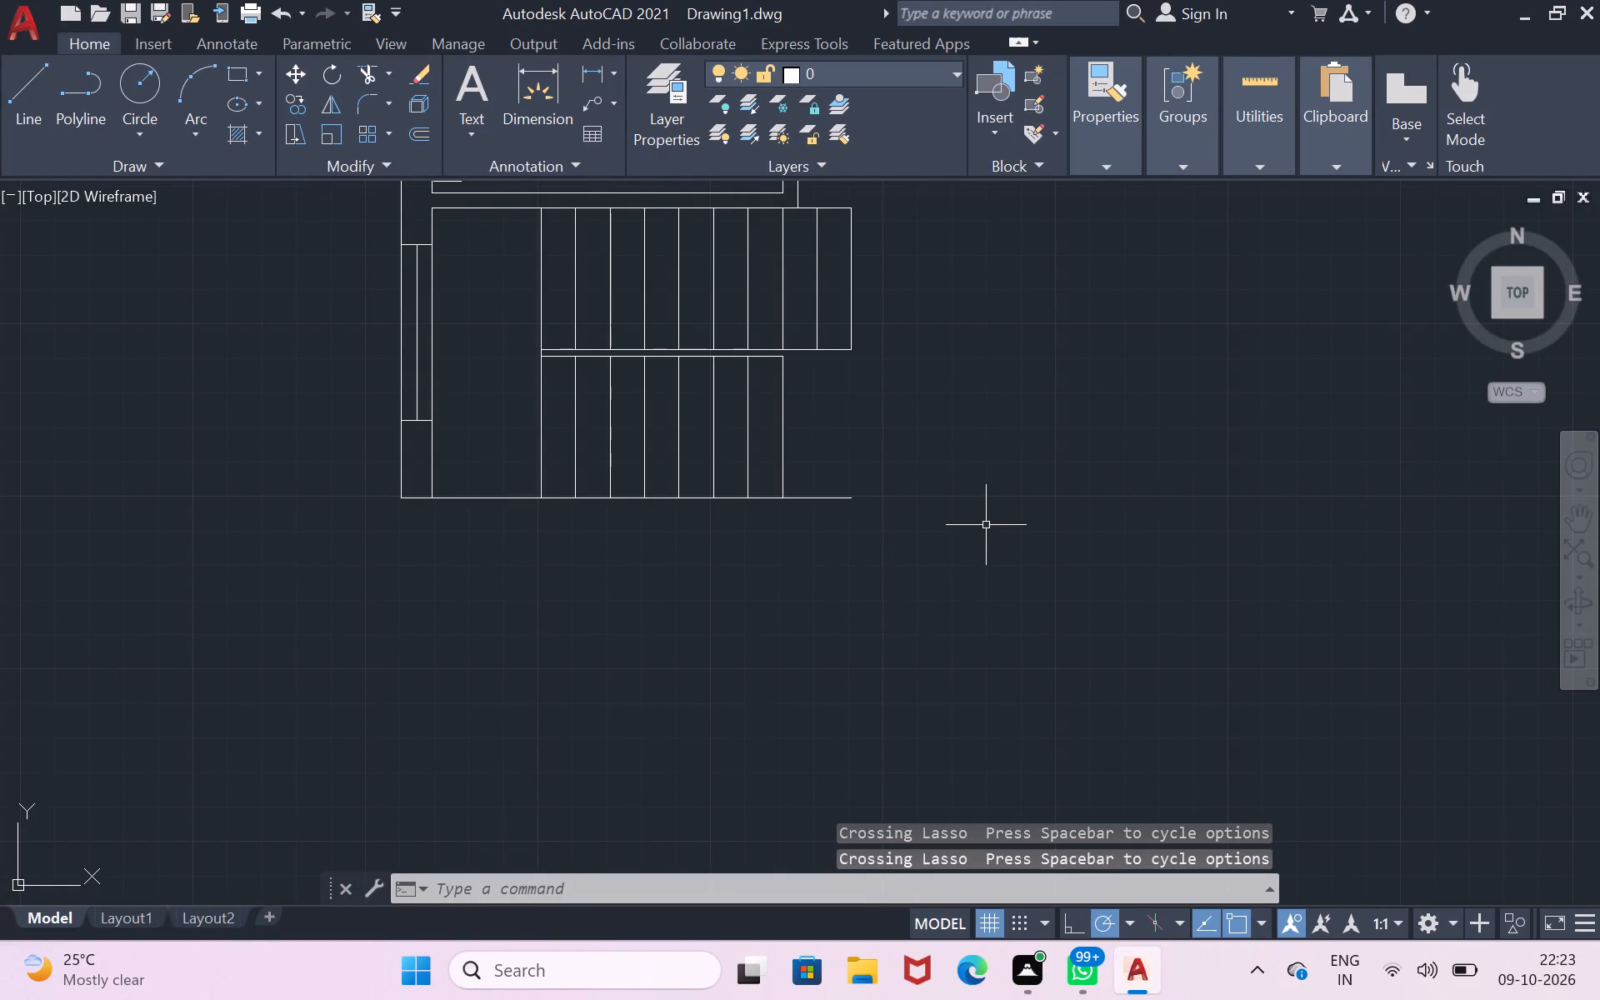
pyautogui.scroll(-1, 986, 536)
pyautogui.scroll(1, 890, 591)
pyautogui.scroll(-1, 888, 604)
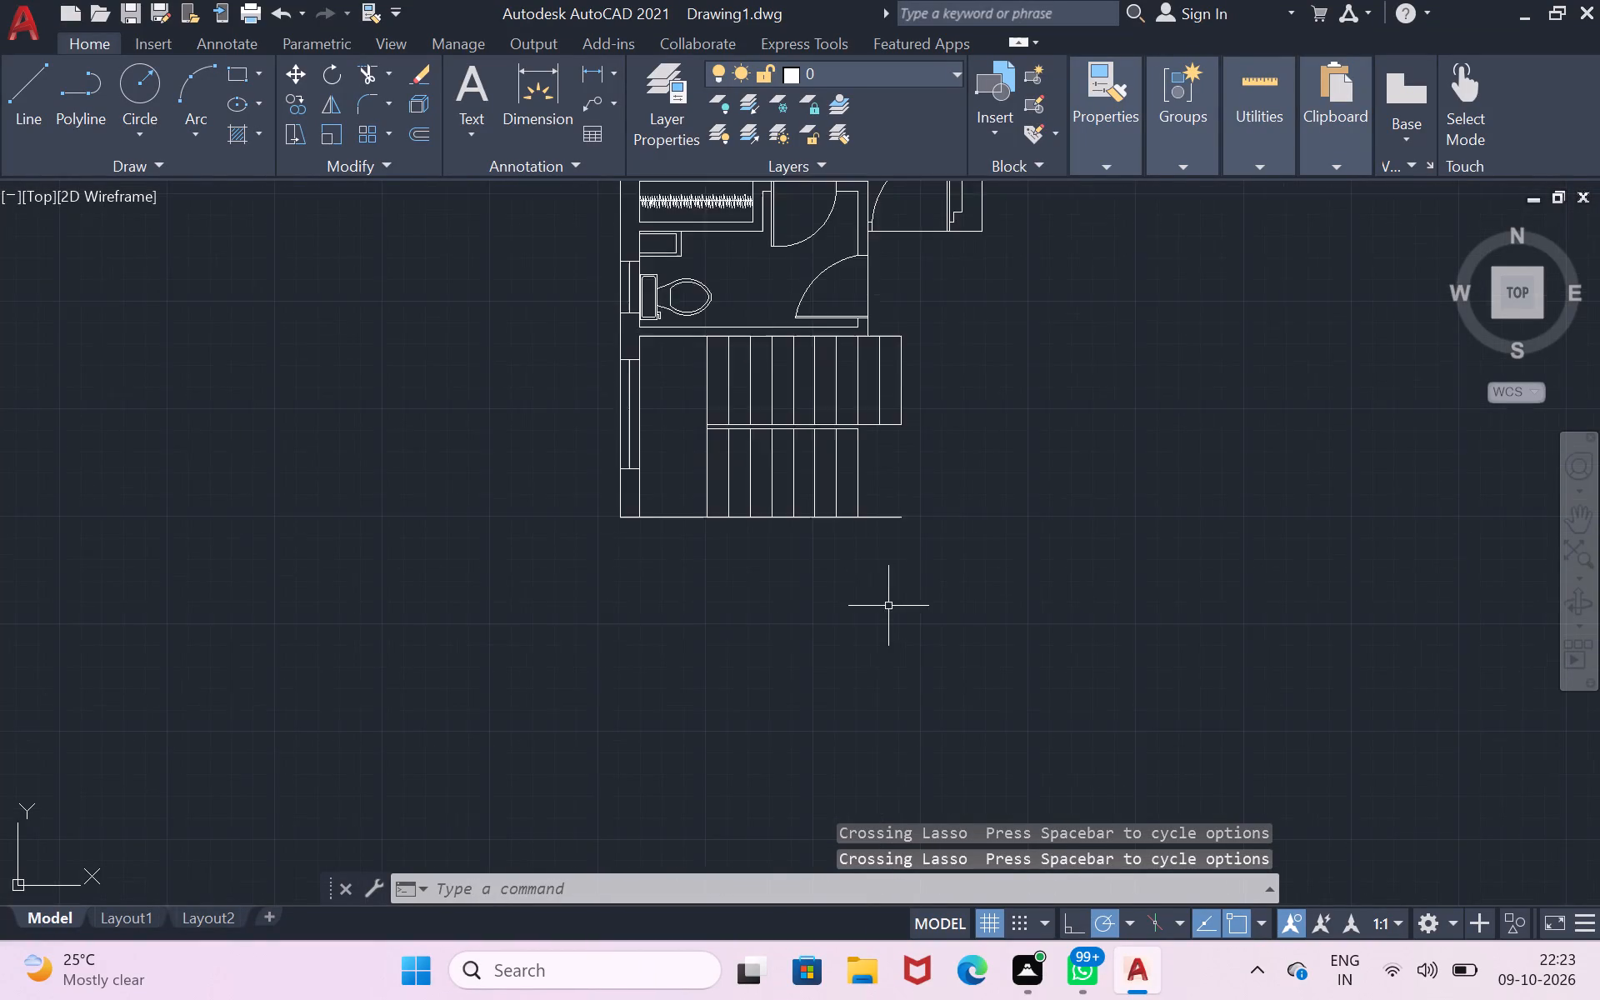
pyautogui.scroll(-1, 888, 606)
pyautogui.scroll(2, 905, 709)
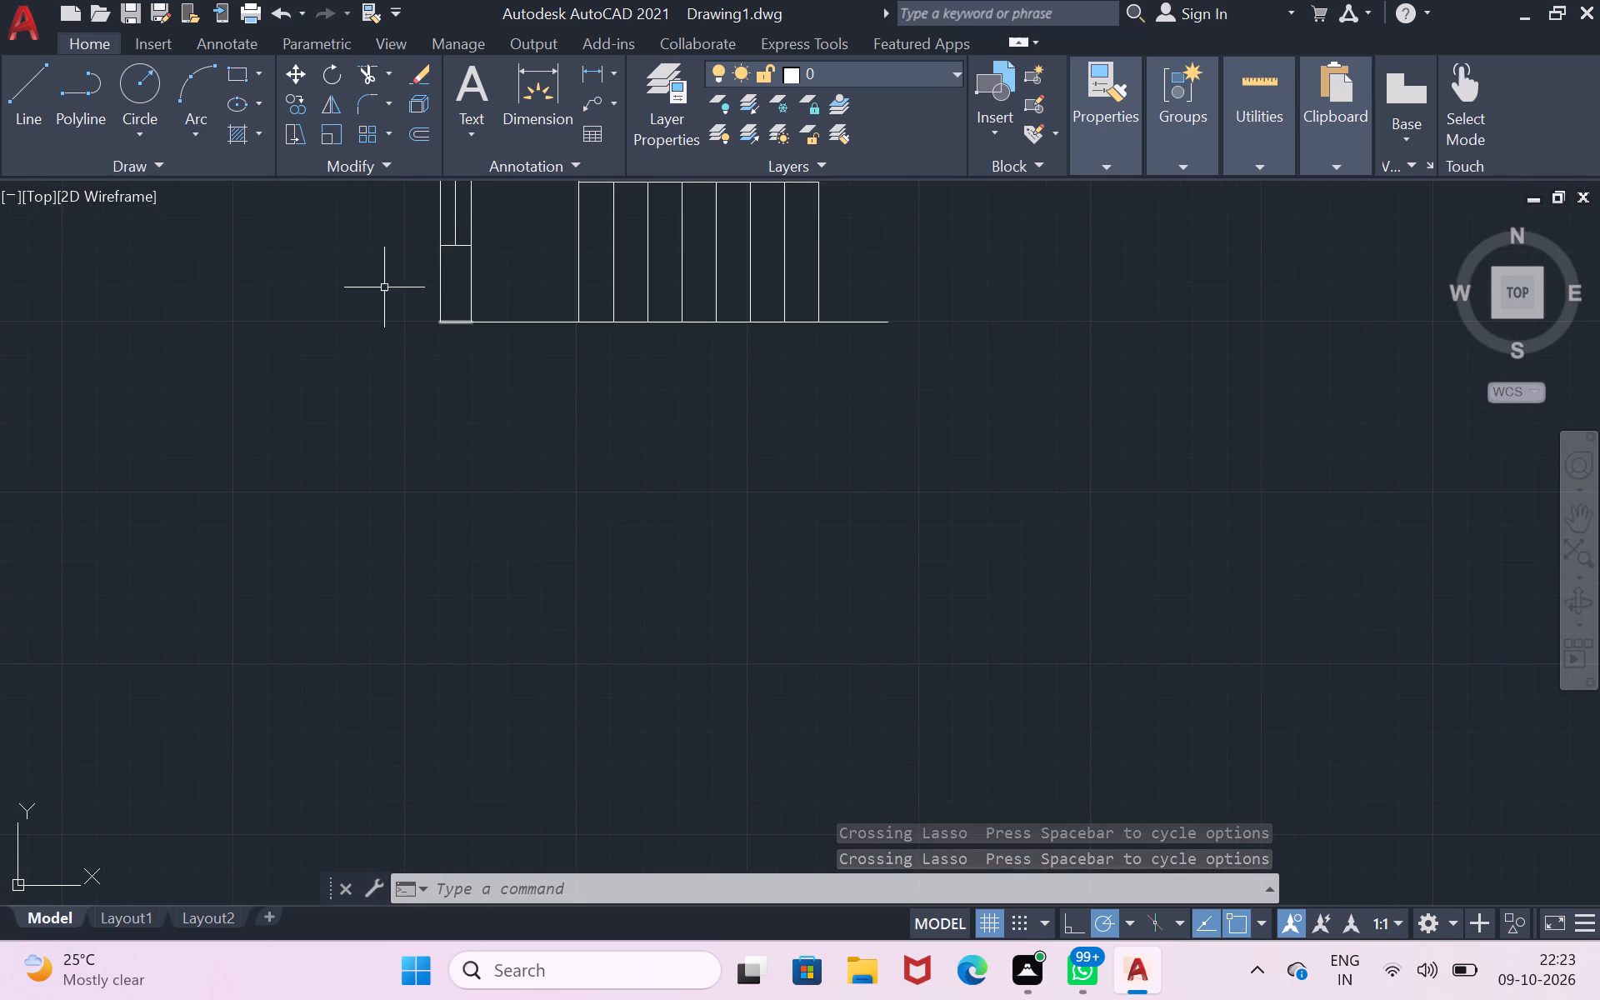
pyautogui.doubleClick(37, 145)
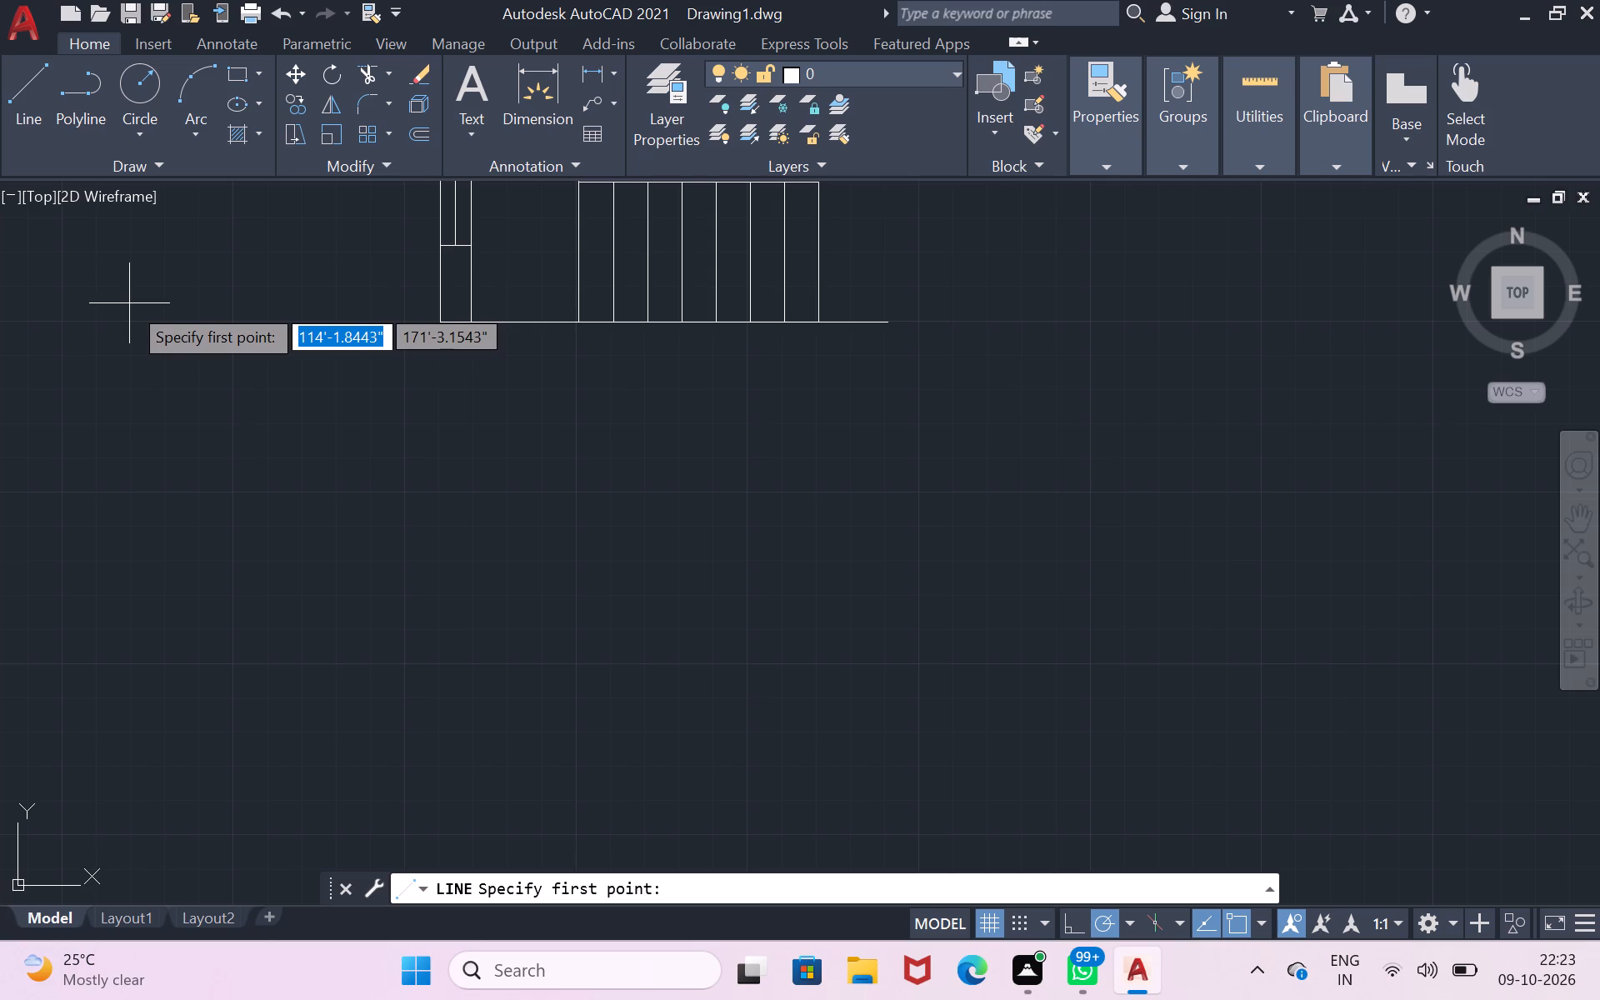
pyautogui.click(442, 318)
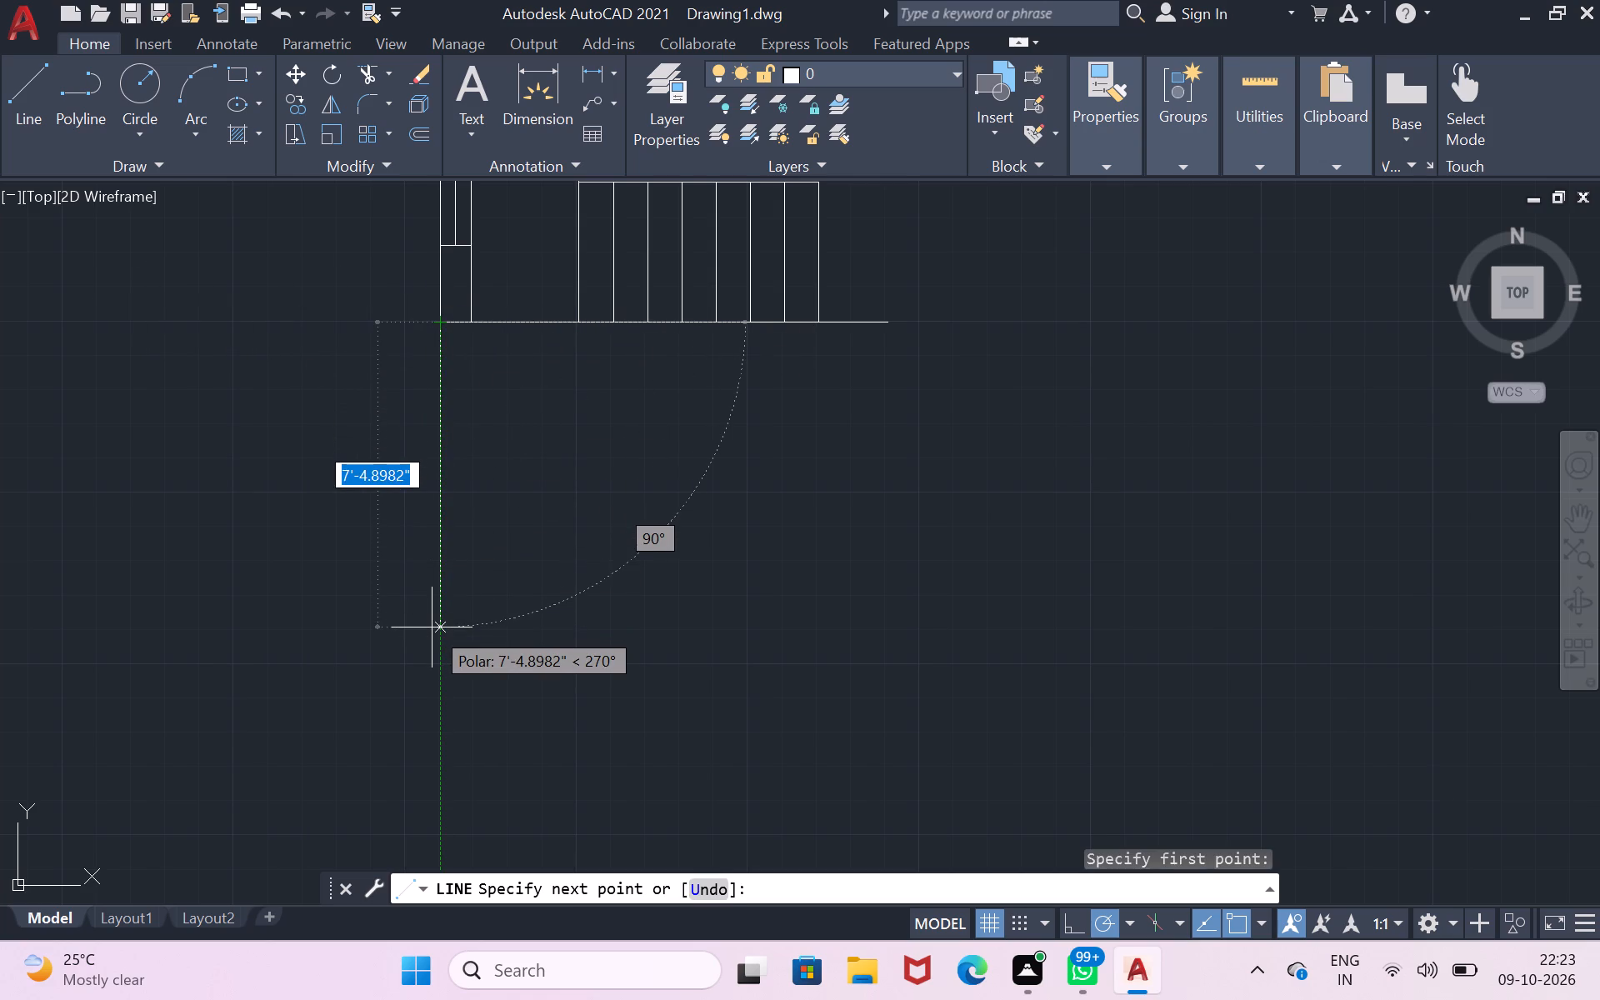
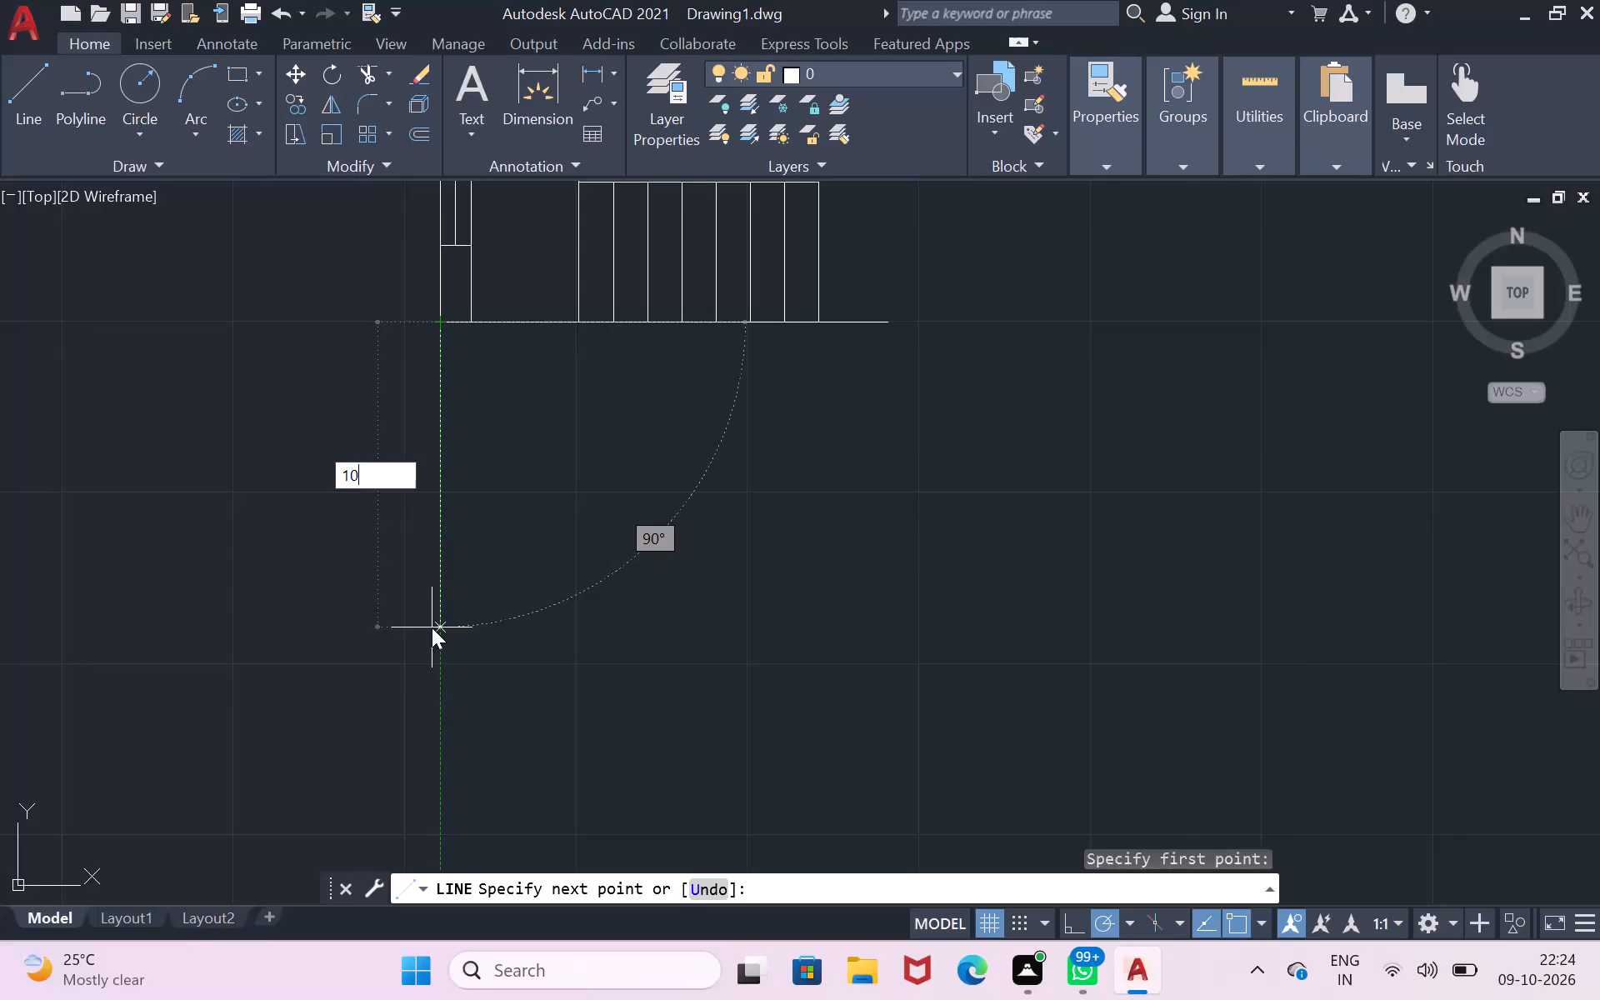
# Draw the outer wall line 10'0" straight down from the outer wall corner below the staircase.
pyautogui.write("'")
pyautogui.press('0')
pyautogui.hotkey('shift', '"')
pyautogui.press('Return')
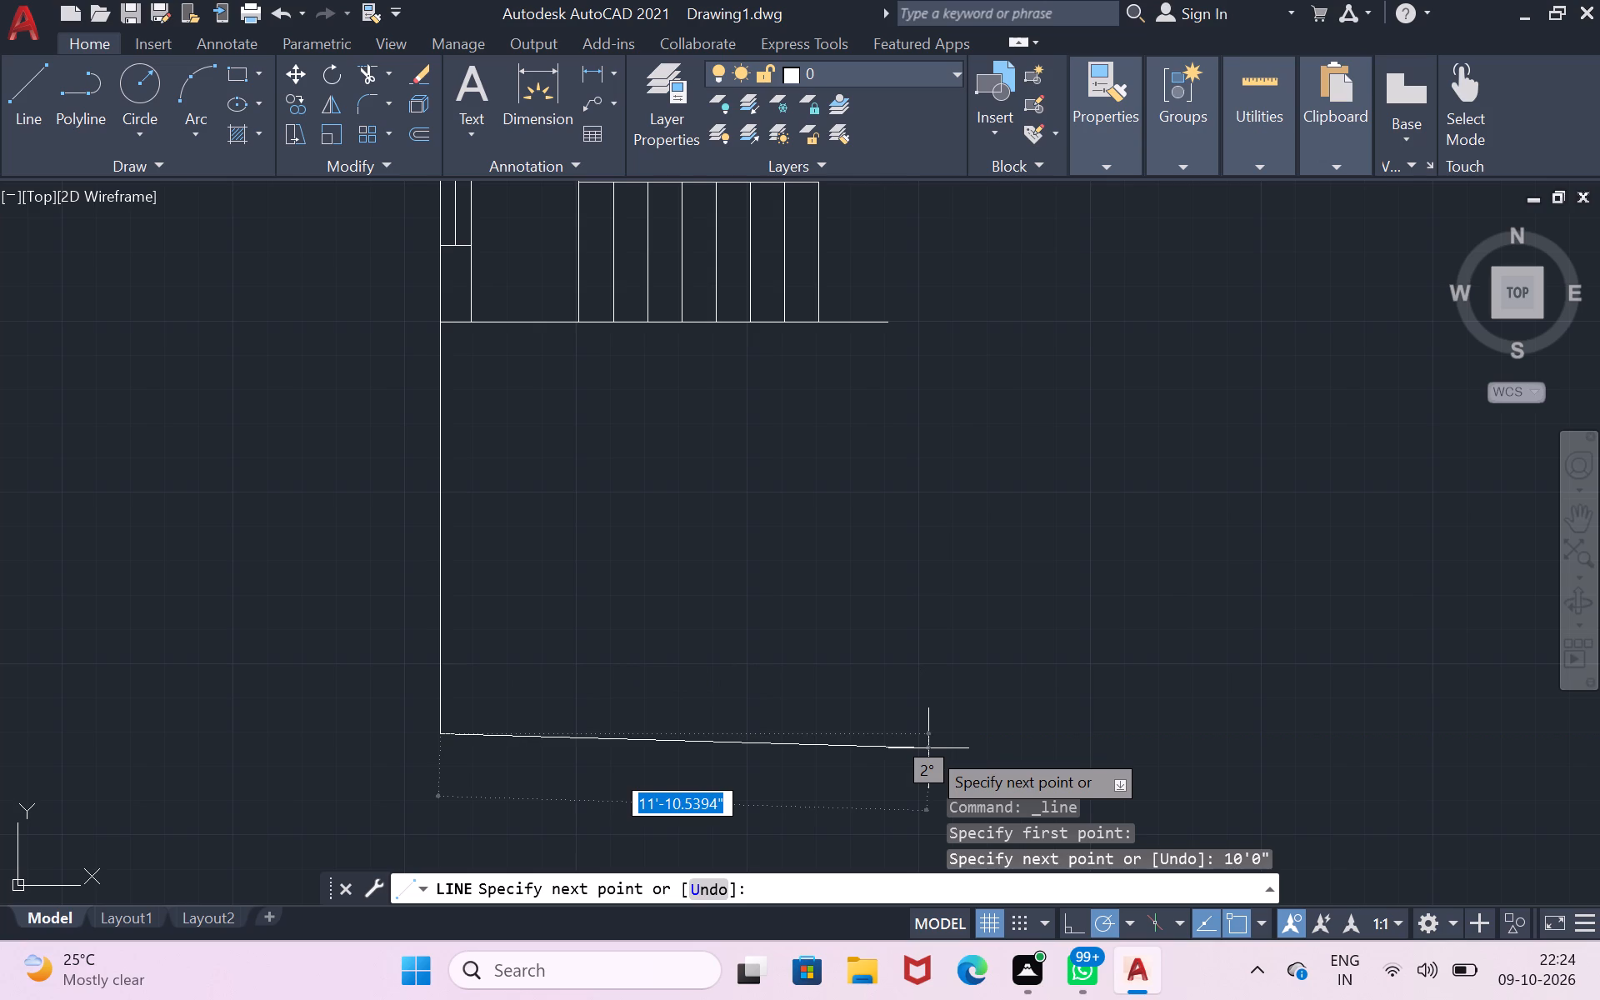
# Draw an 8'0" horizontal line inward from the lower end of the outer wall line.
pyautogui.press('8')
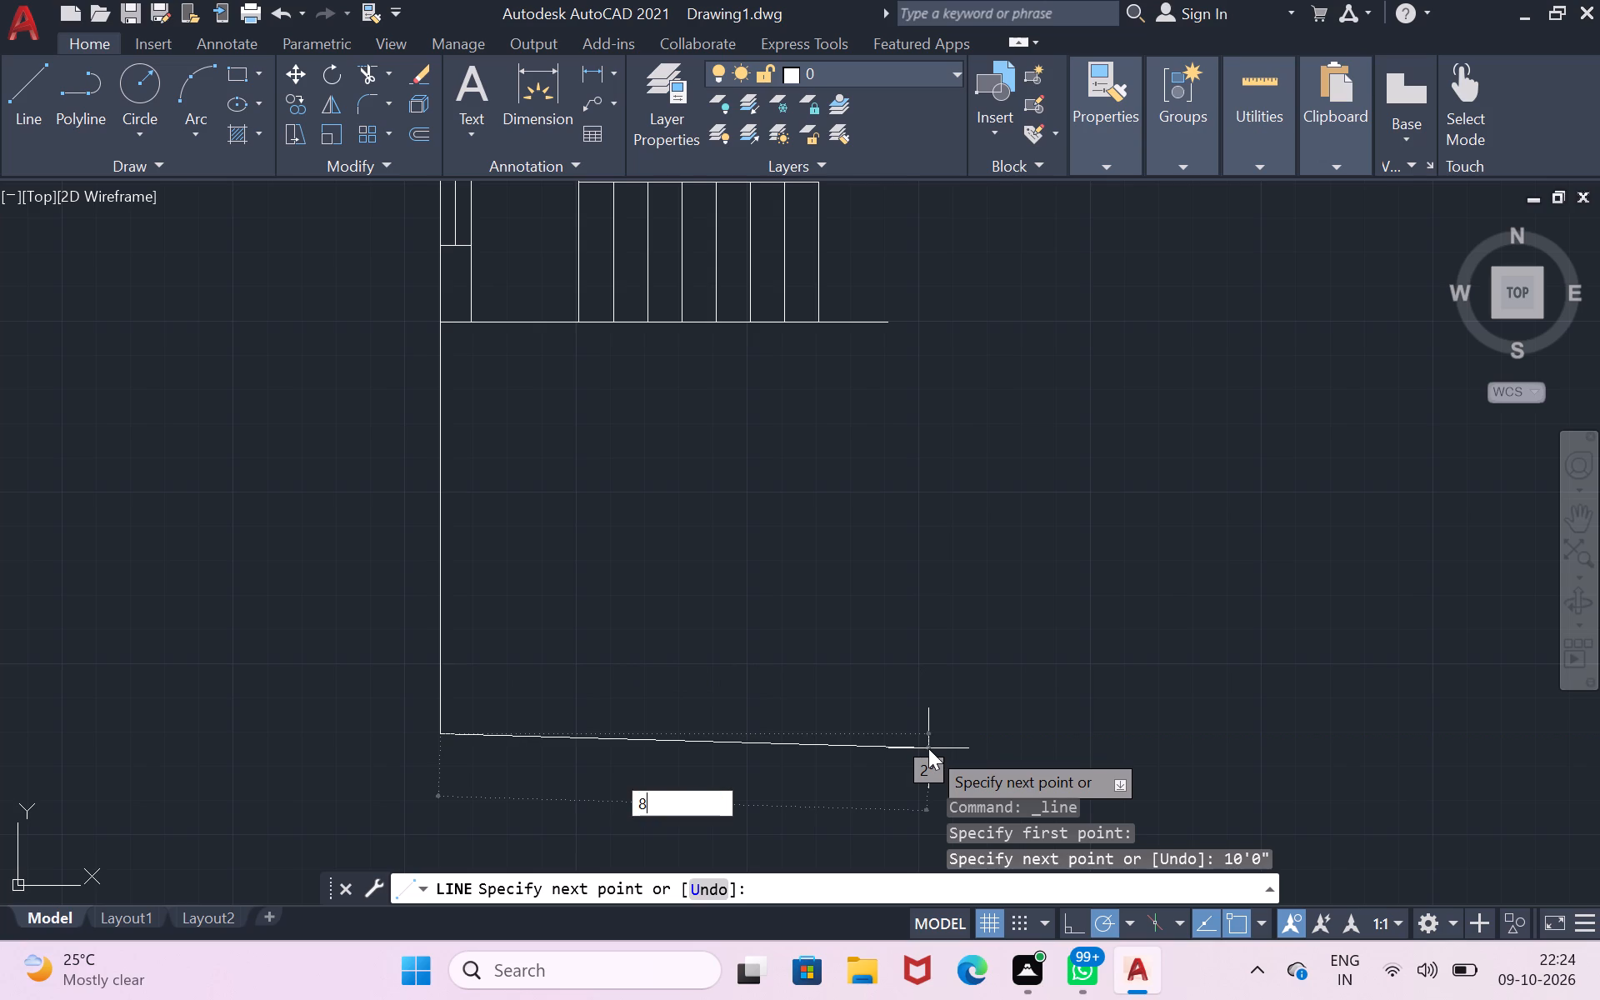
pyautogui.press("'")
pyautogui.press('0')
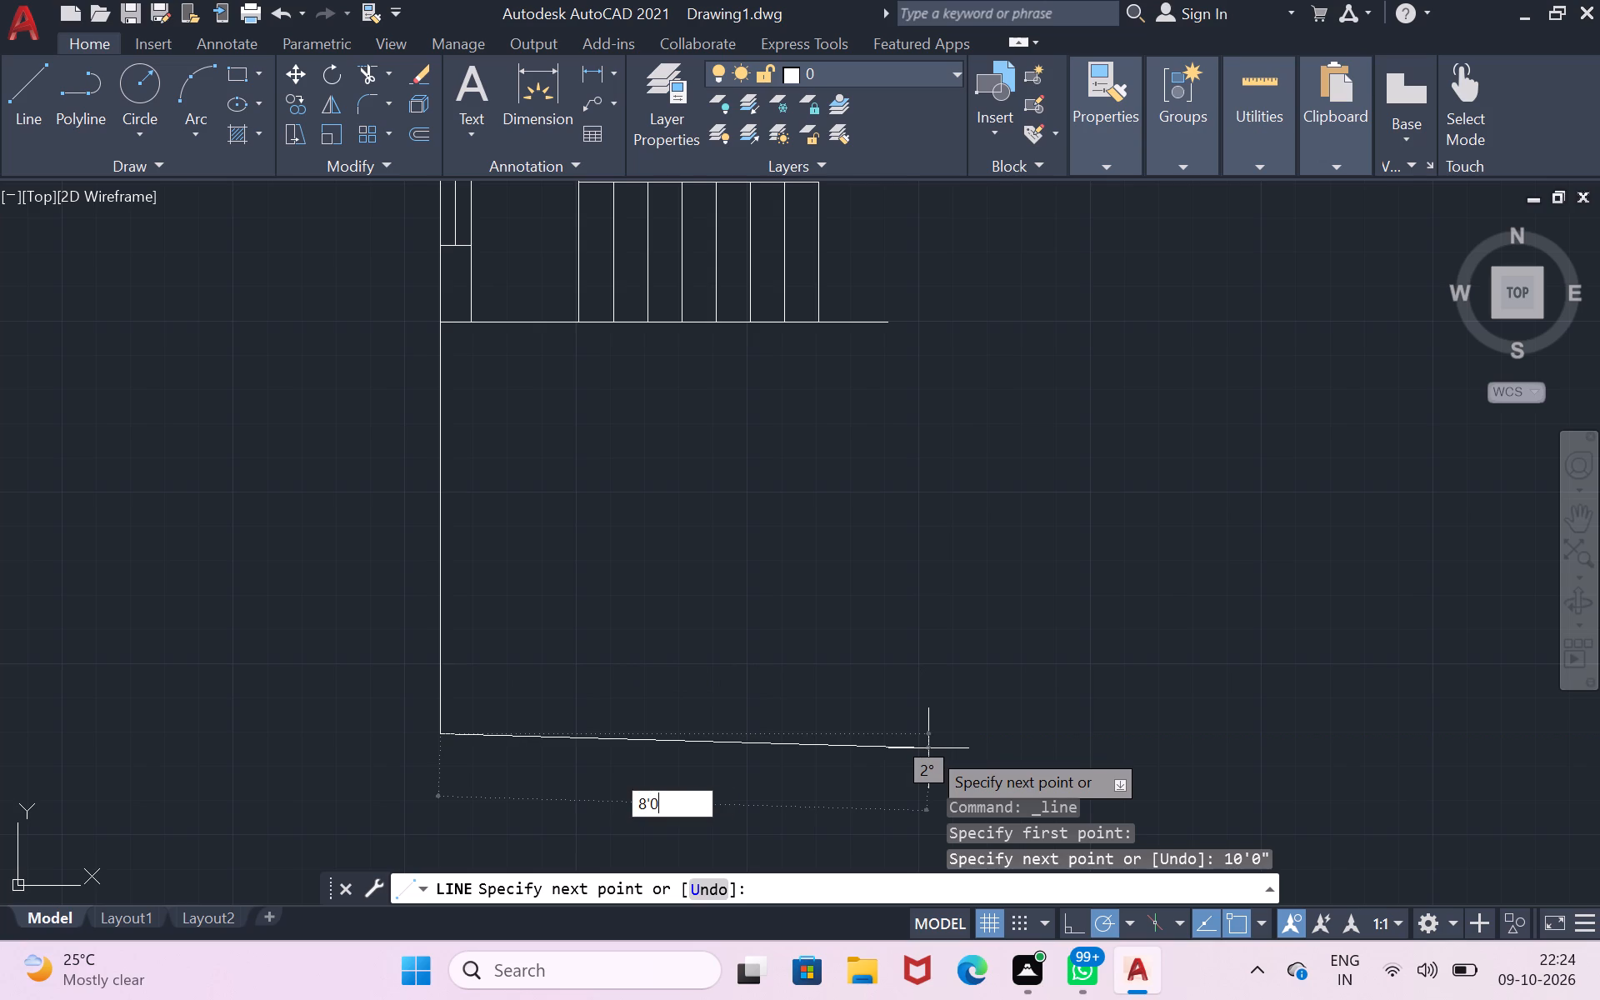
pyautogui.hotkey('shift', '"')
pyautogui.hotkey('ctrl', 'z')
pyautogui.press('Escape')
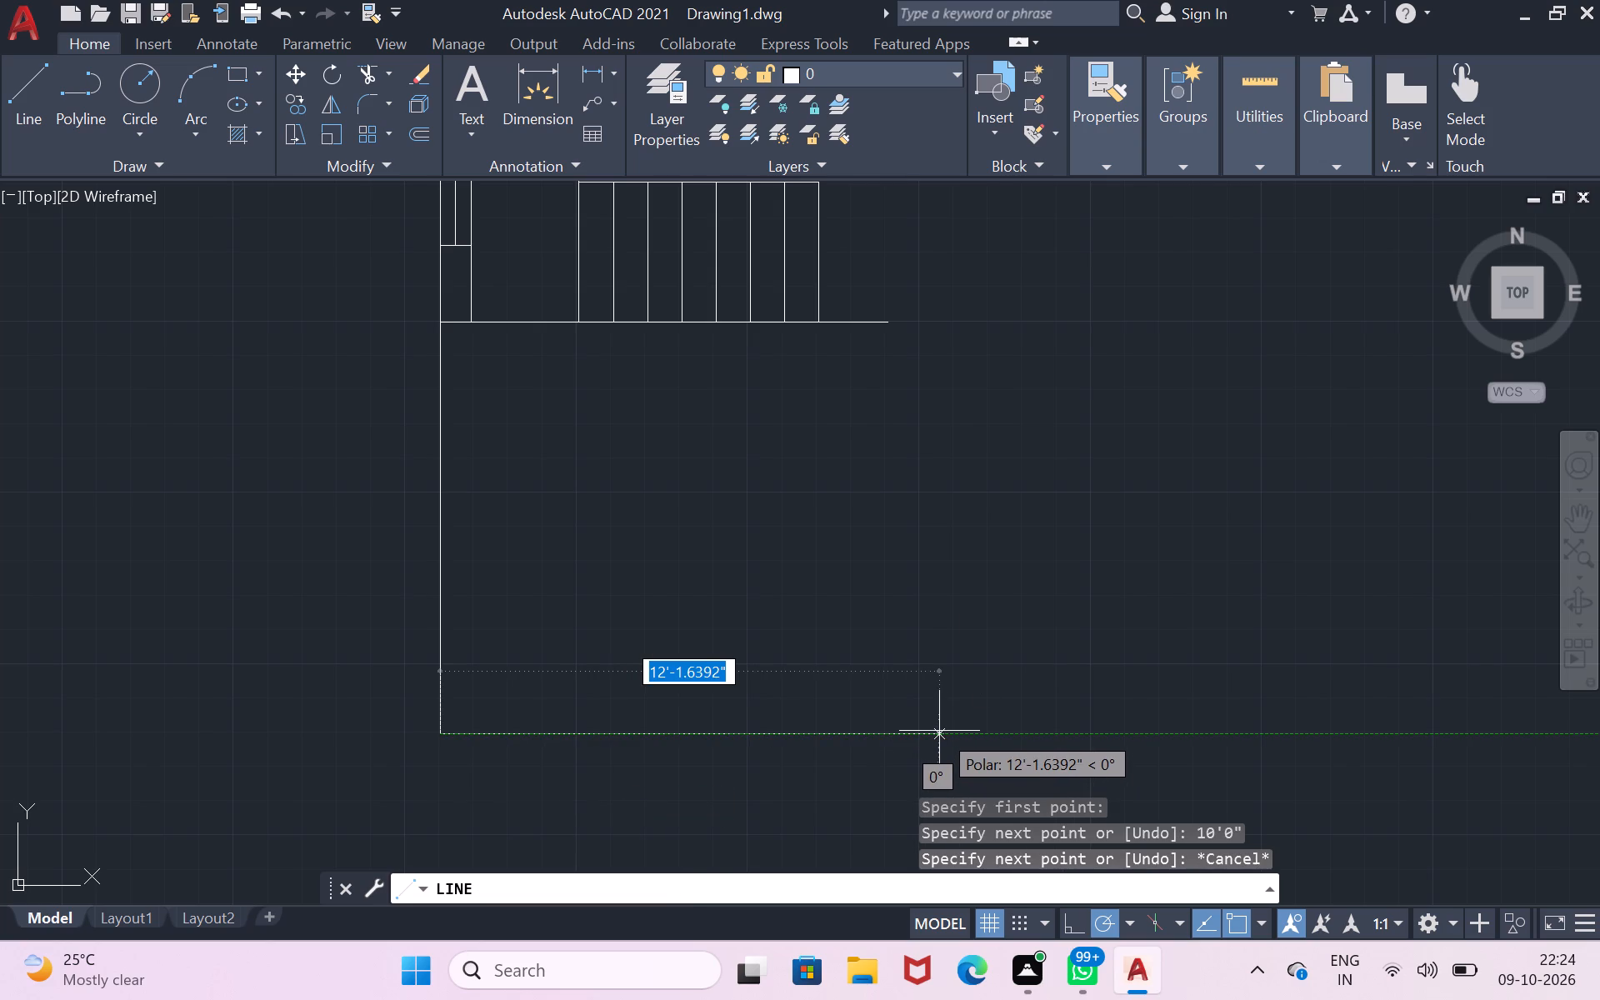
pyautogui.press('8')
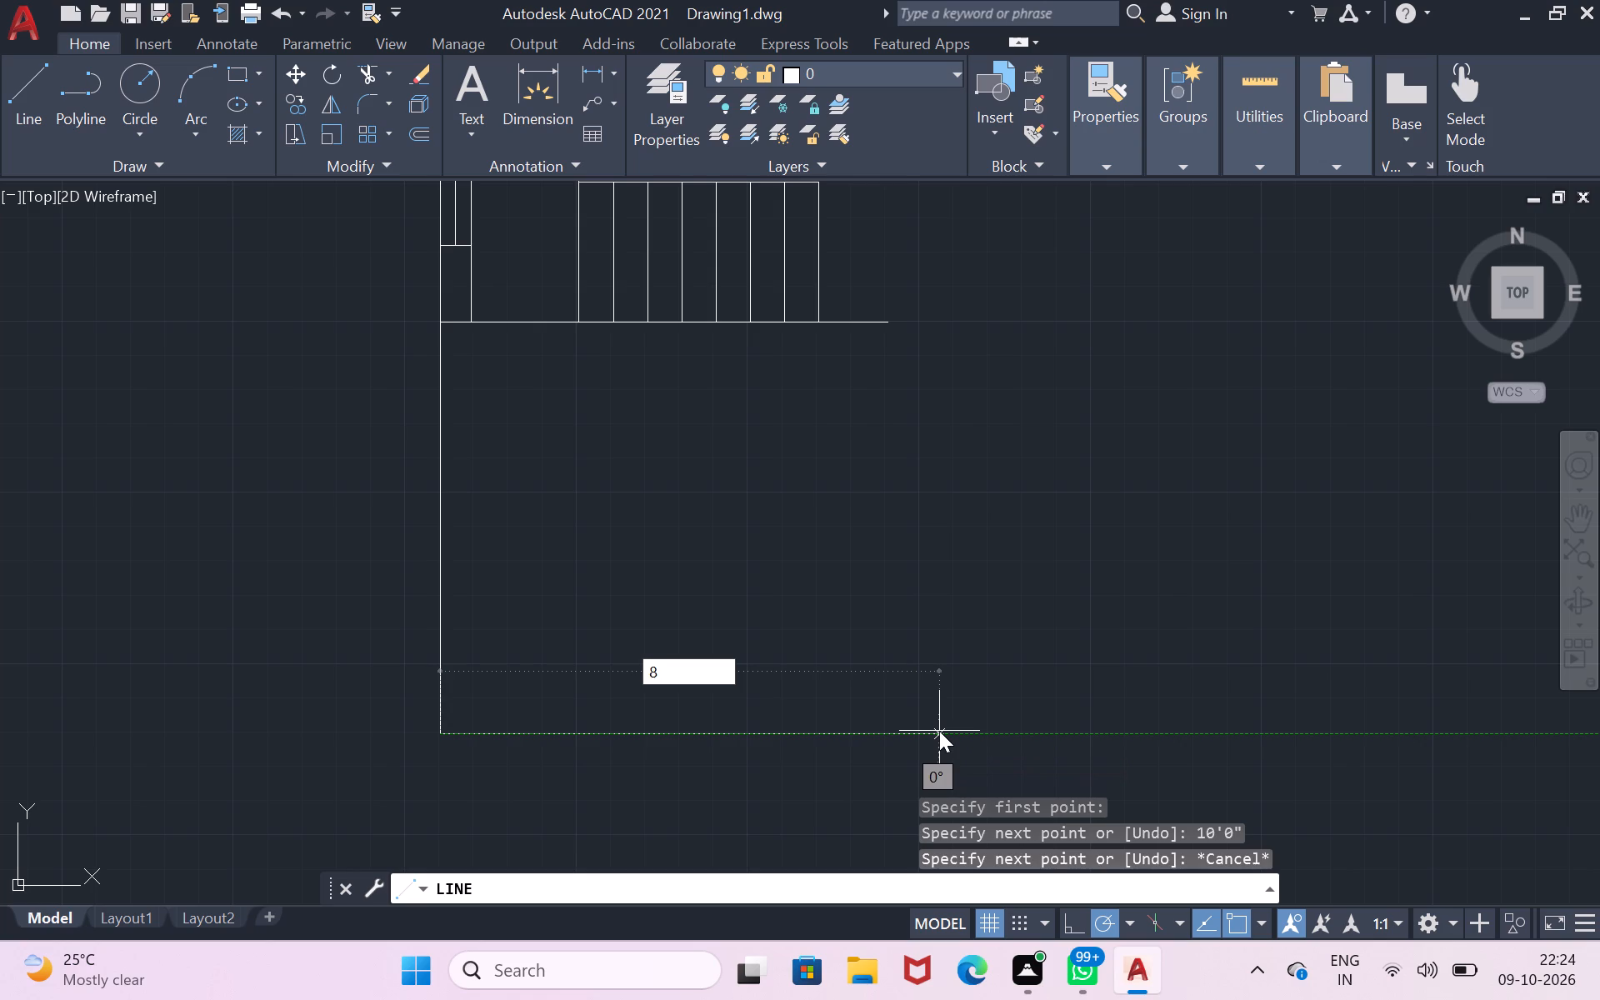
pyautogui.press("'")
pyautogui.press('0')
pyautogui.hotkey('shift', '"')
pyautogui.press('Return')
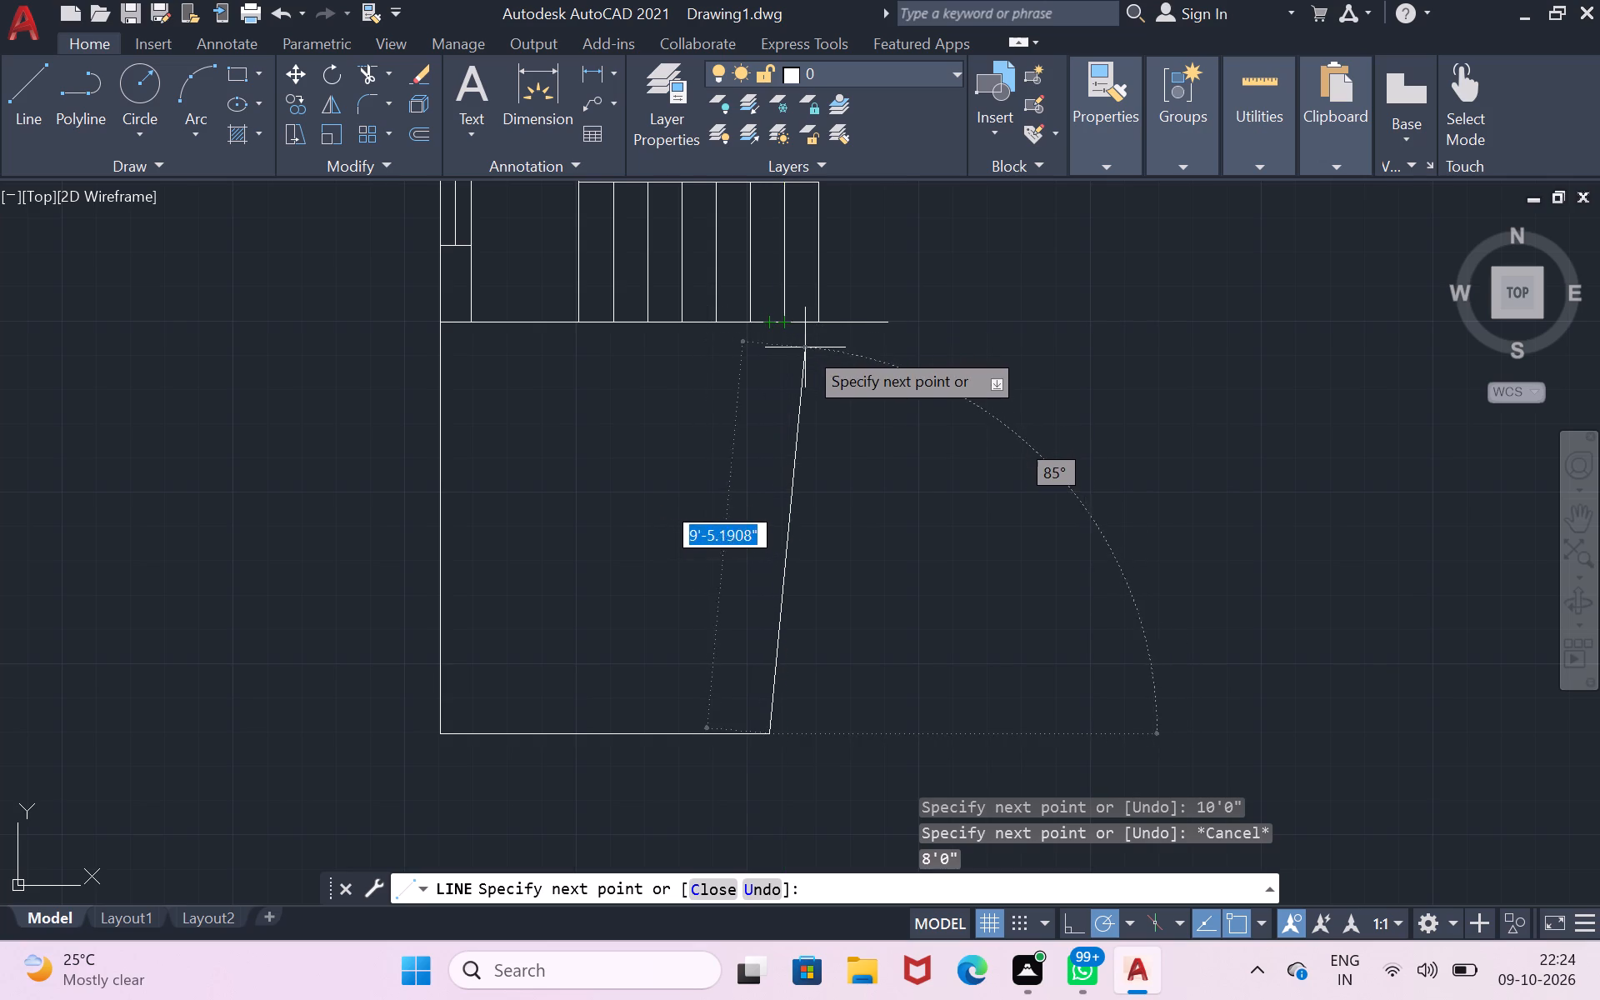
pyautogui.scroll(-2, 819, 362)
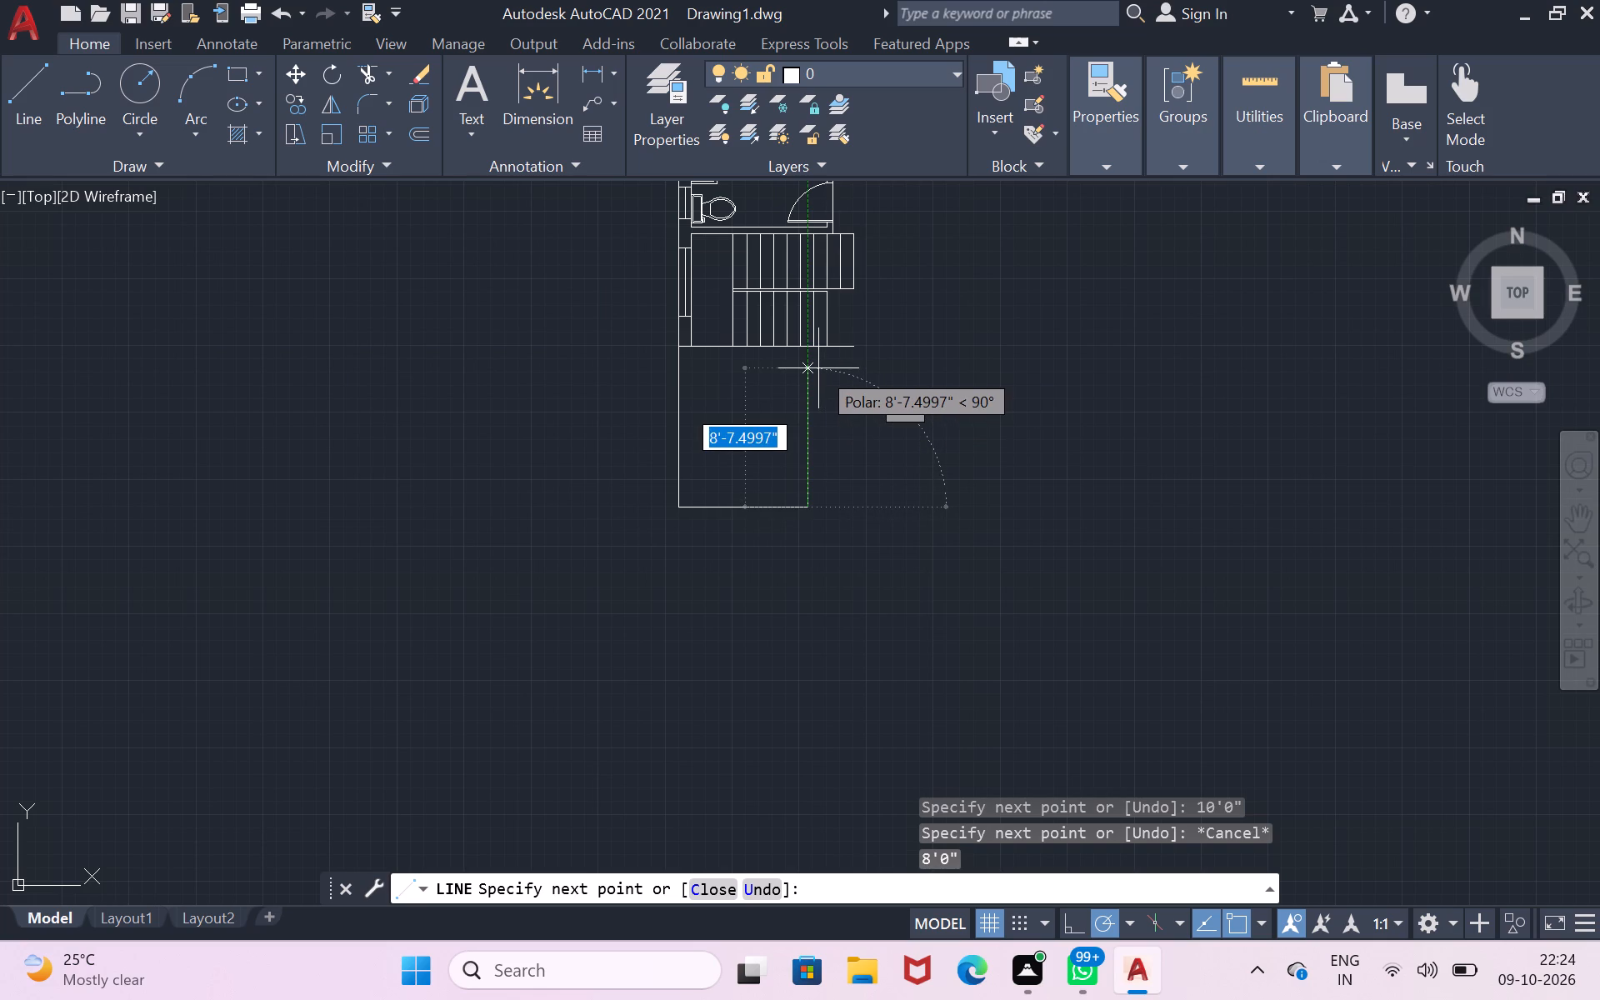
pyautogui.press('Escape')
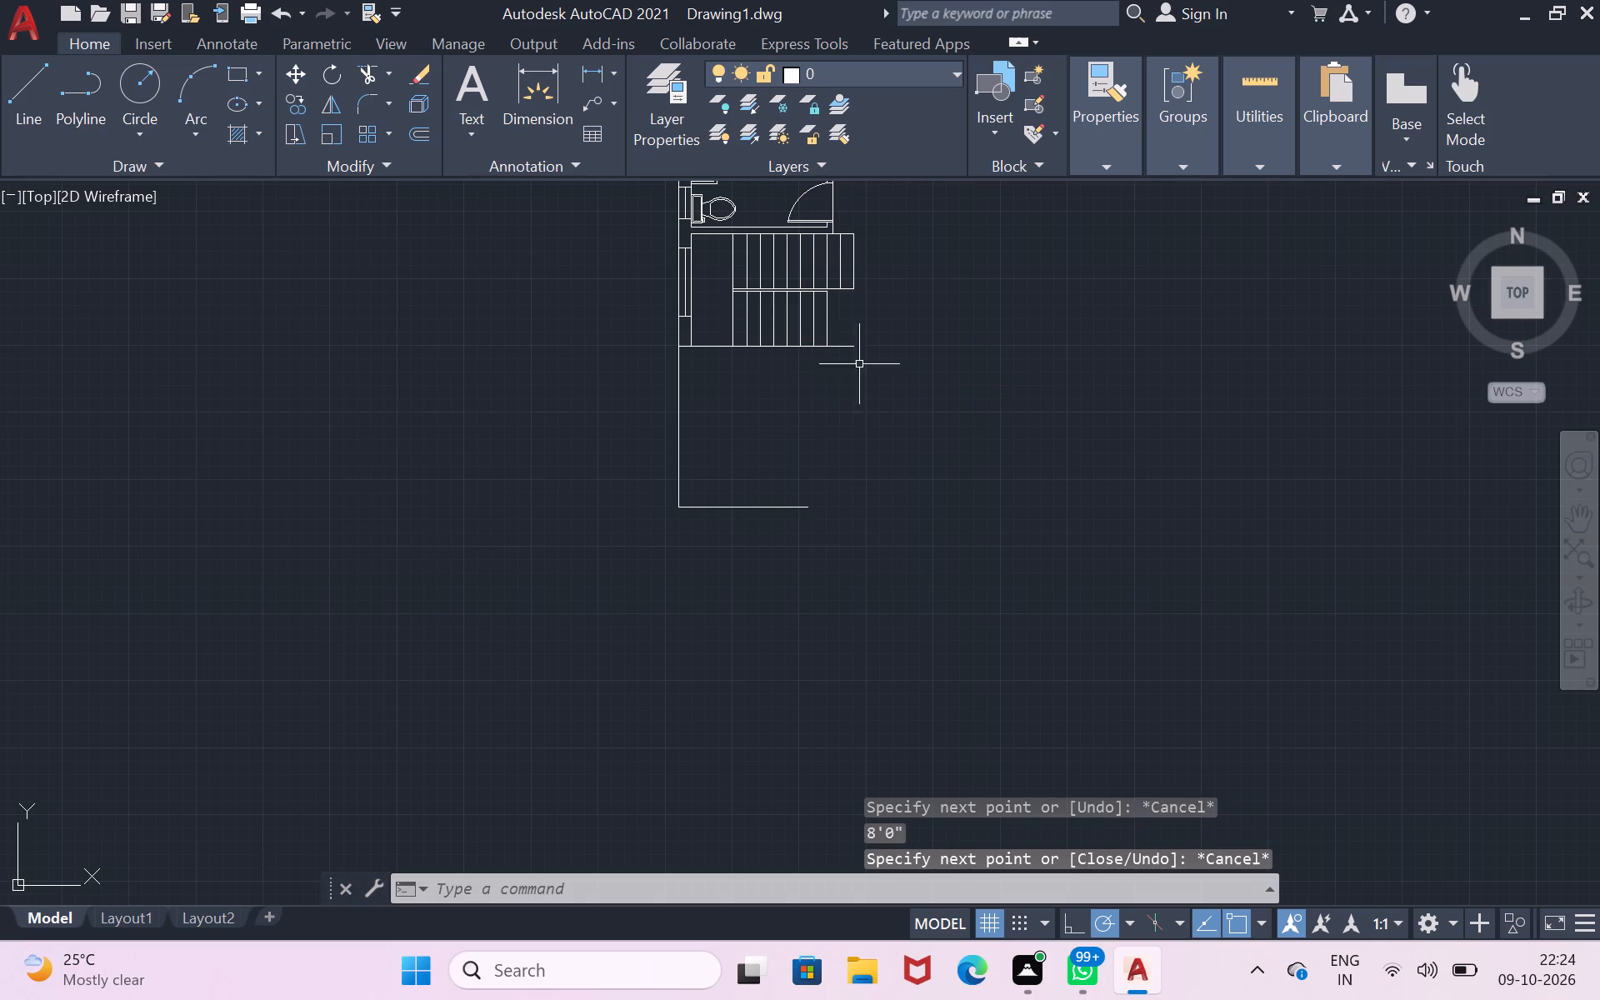
# Draw the parallel inner wall line 10' down from the inner wall corner below the staircase to the bottom line.
pyautogui.scroll(2, 909, 398)
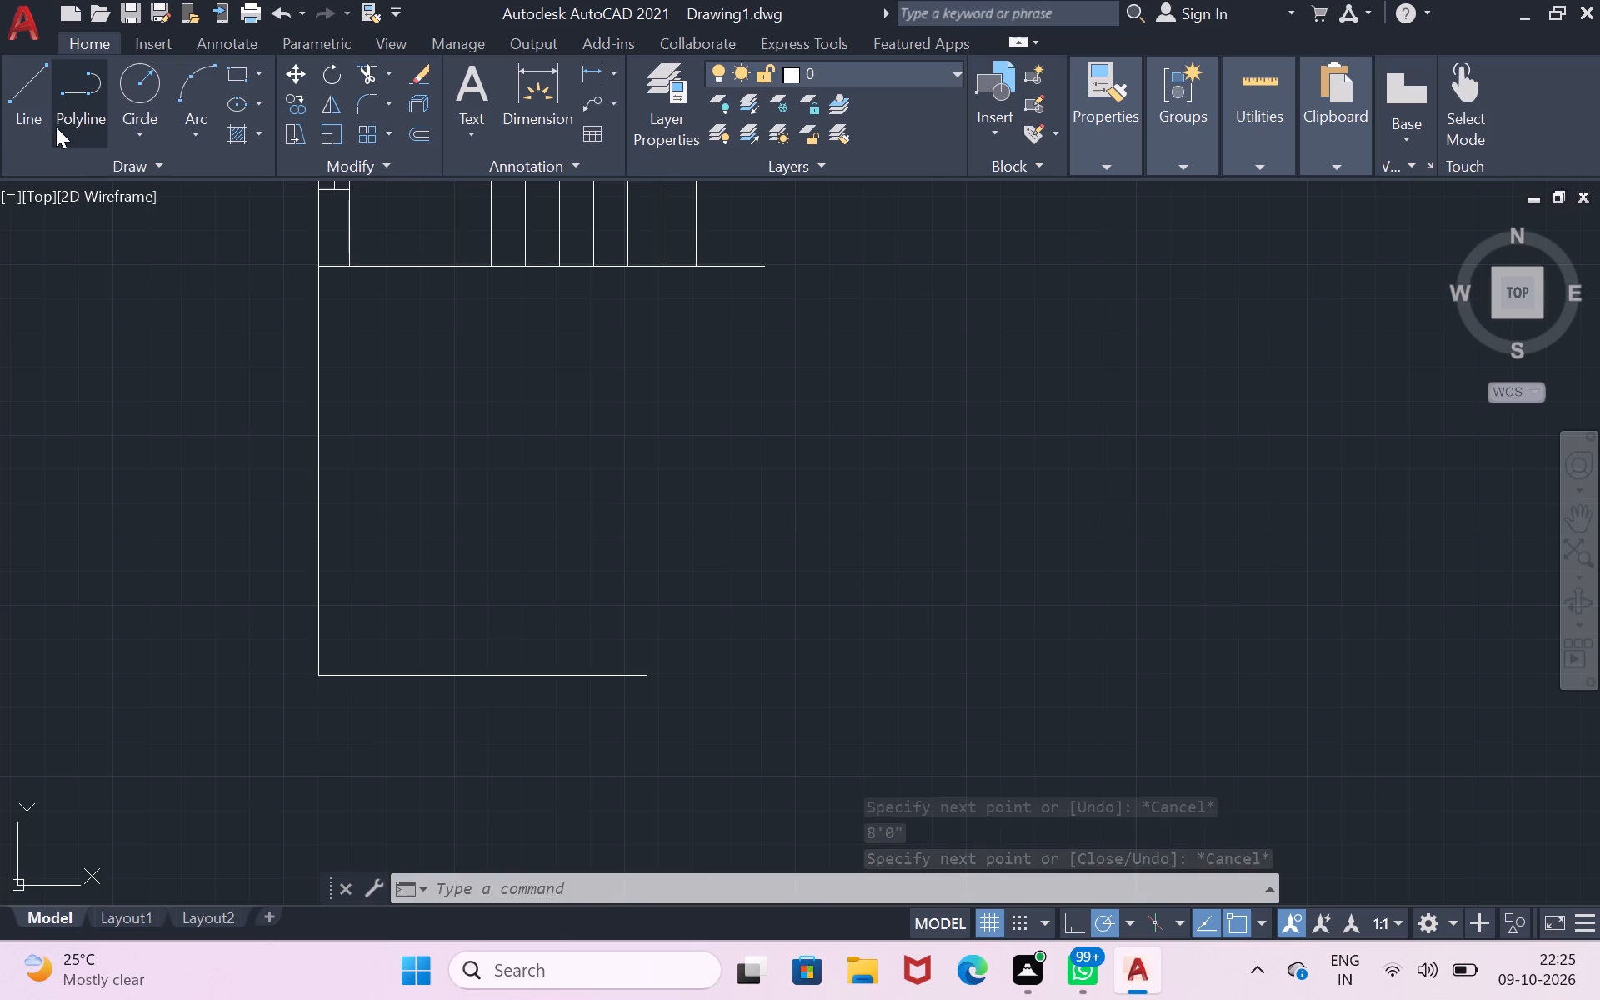
pyautogui.click(24, 101)
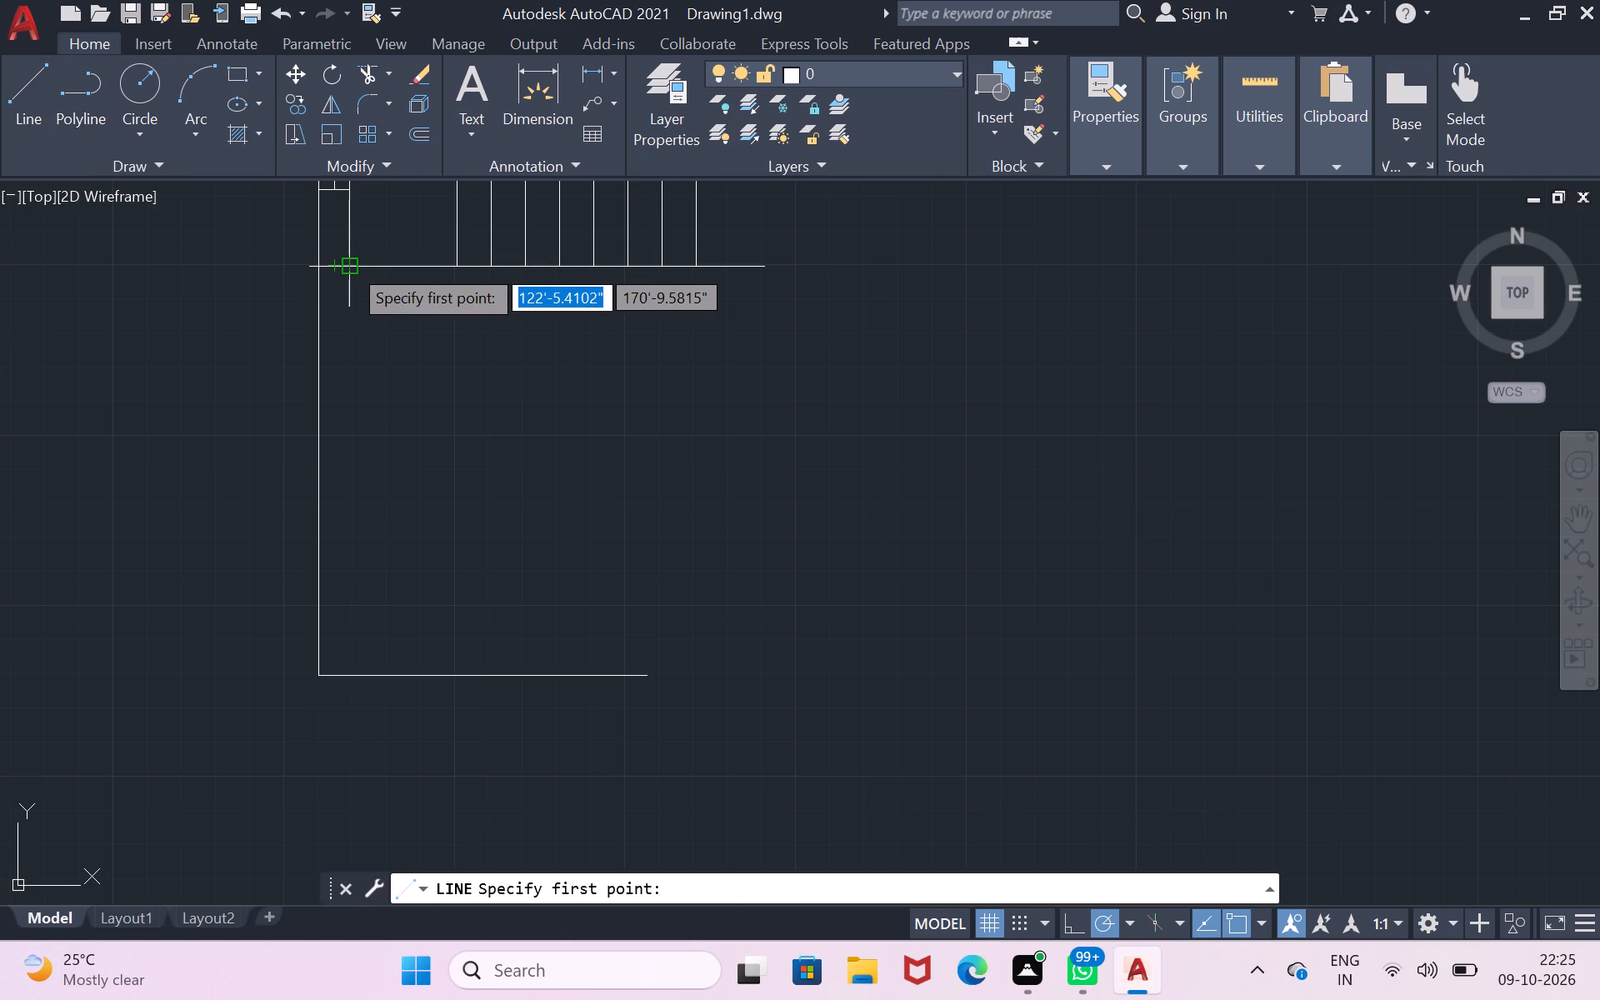
pyautogui.click(349, 264)
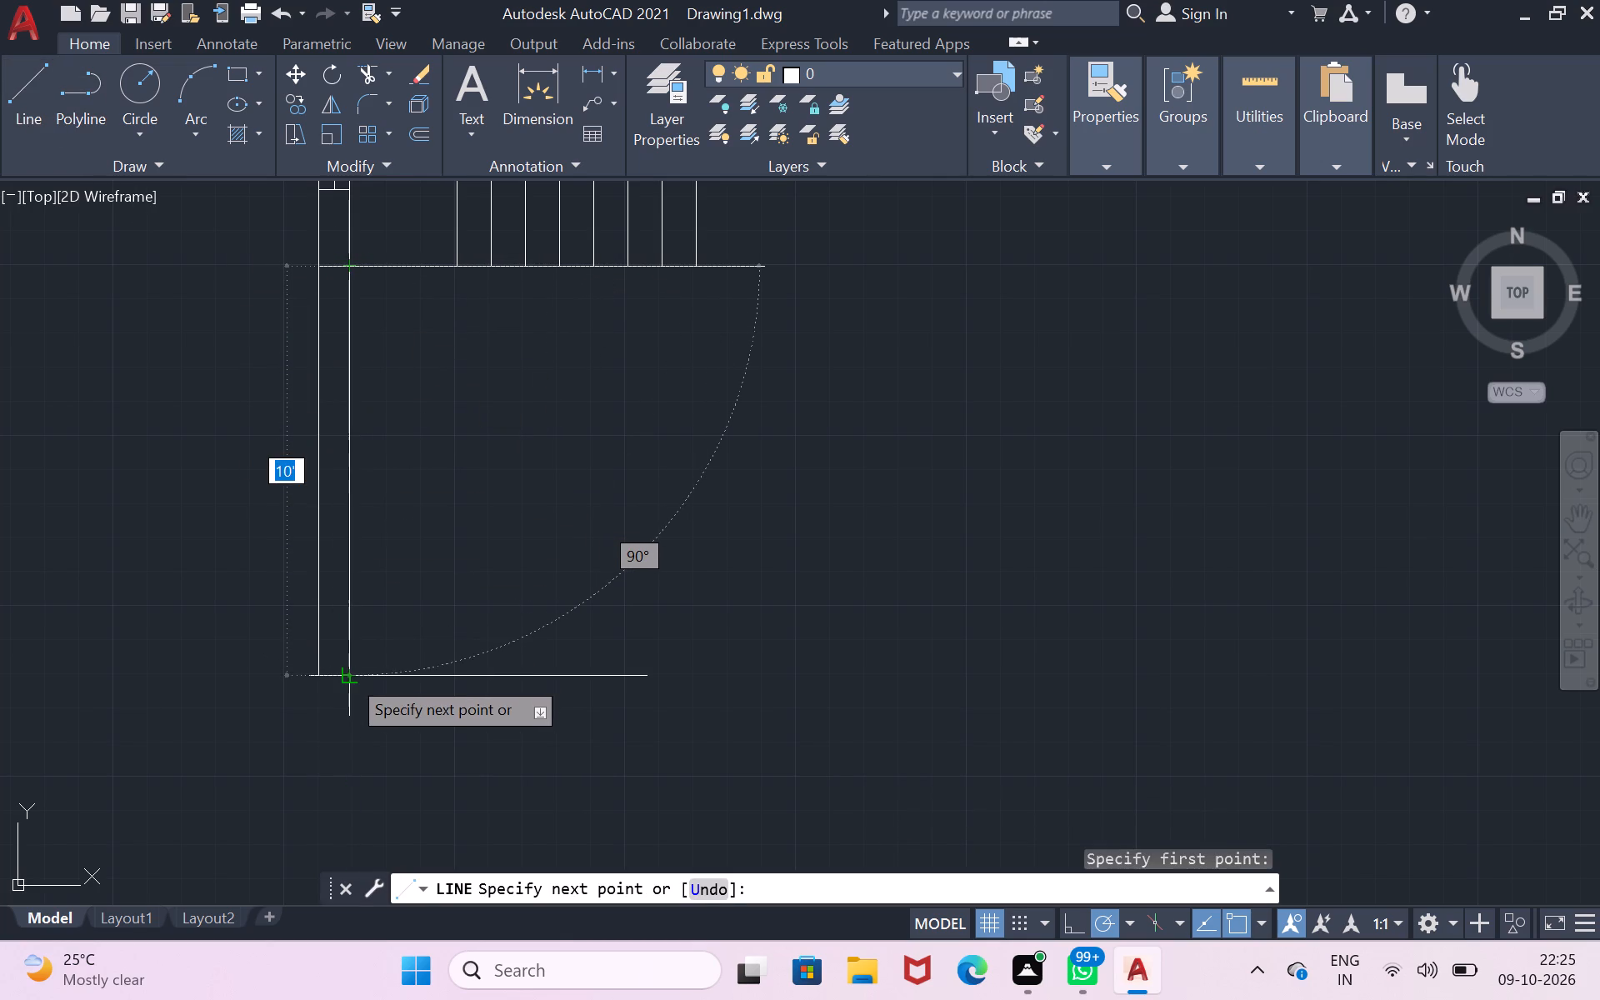
pyautogui.click(348, 676)
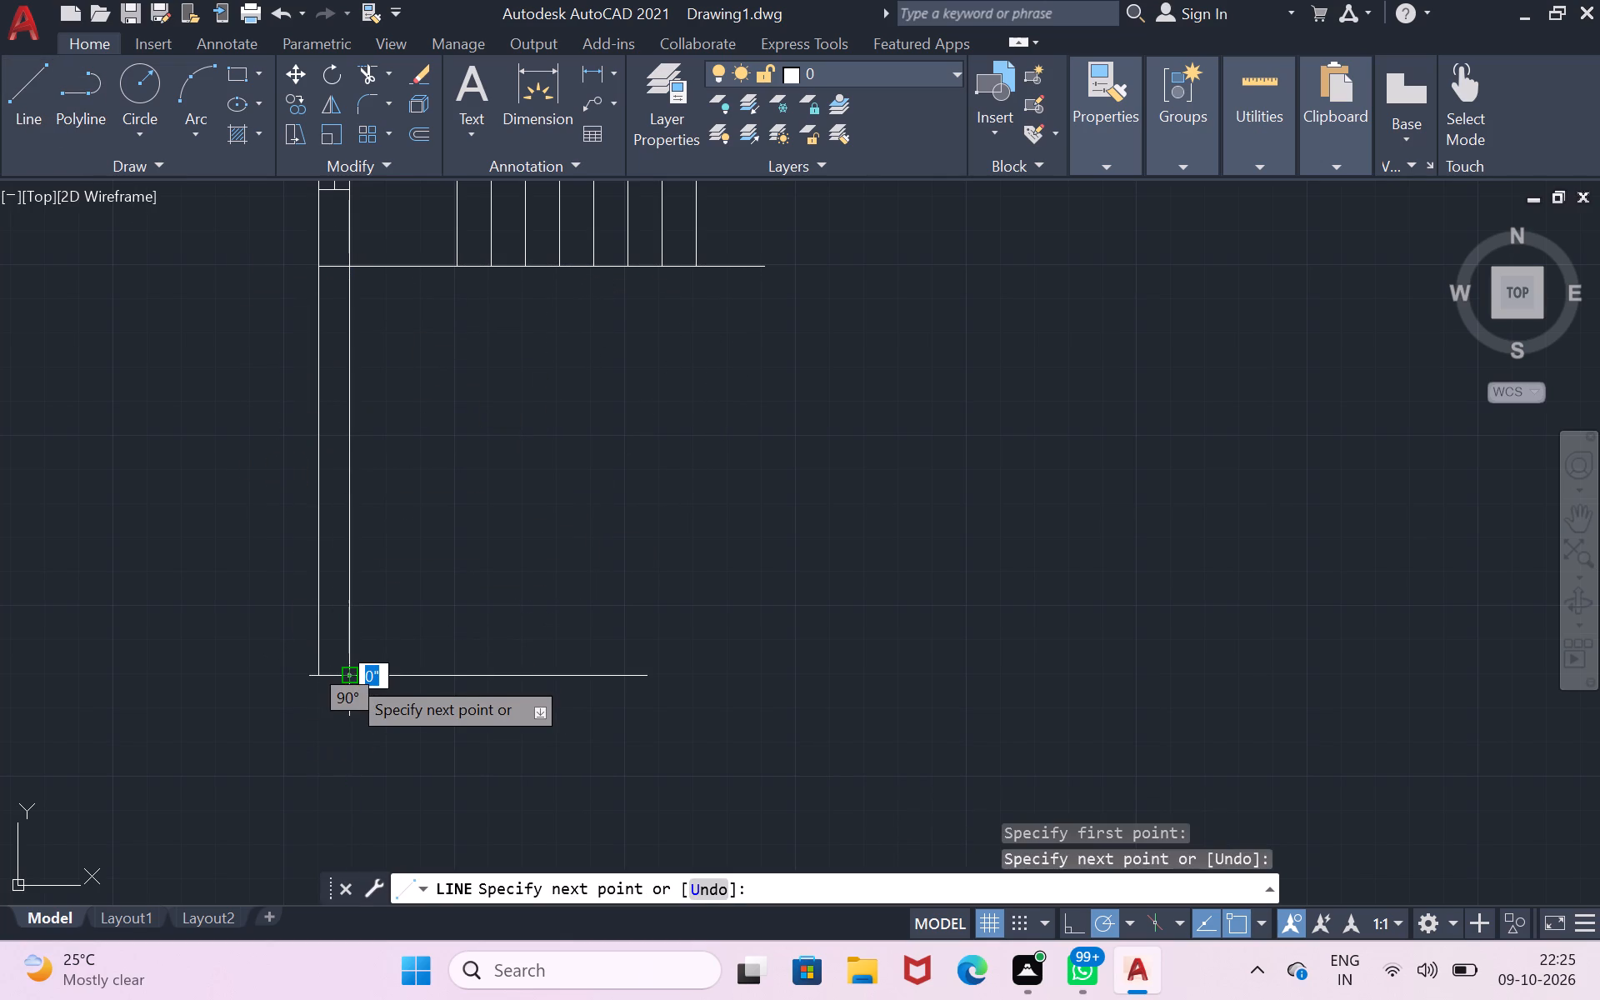
pyautogui.press('Return')
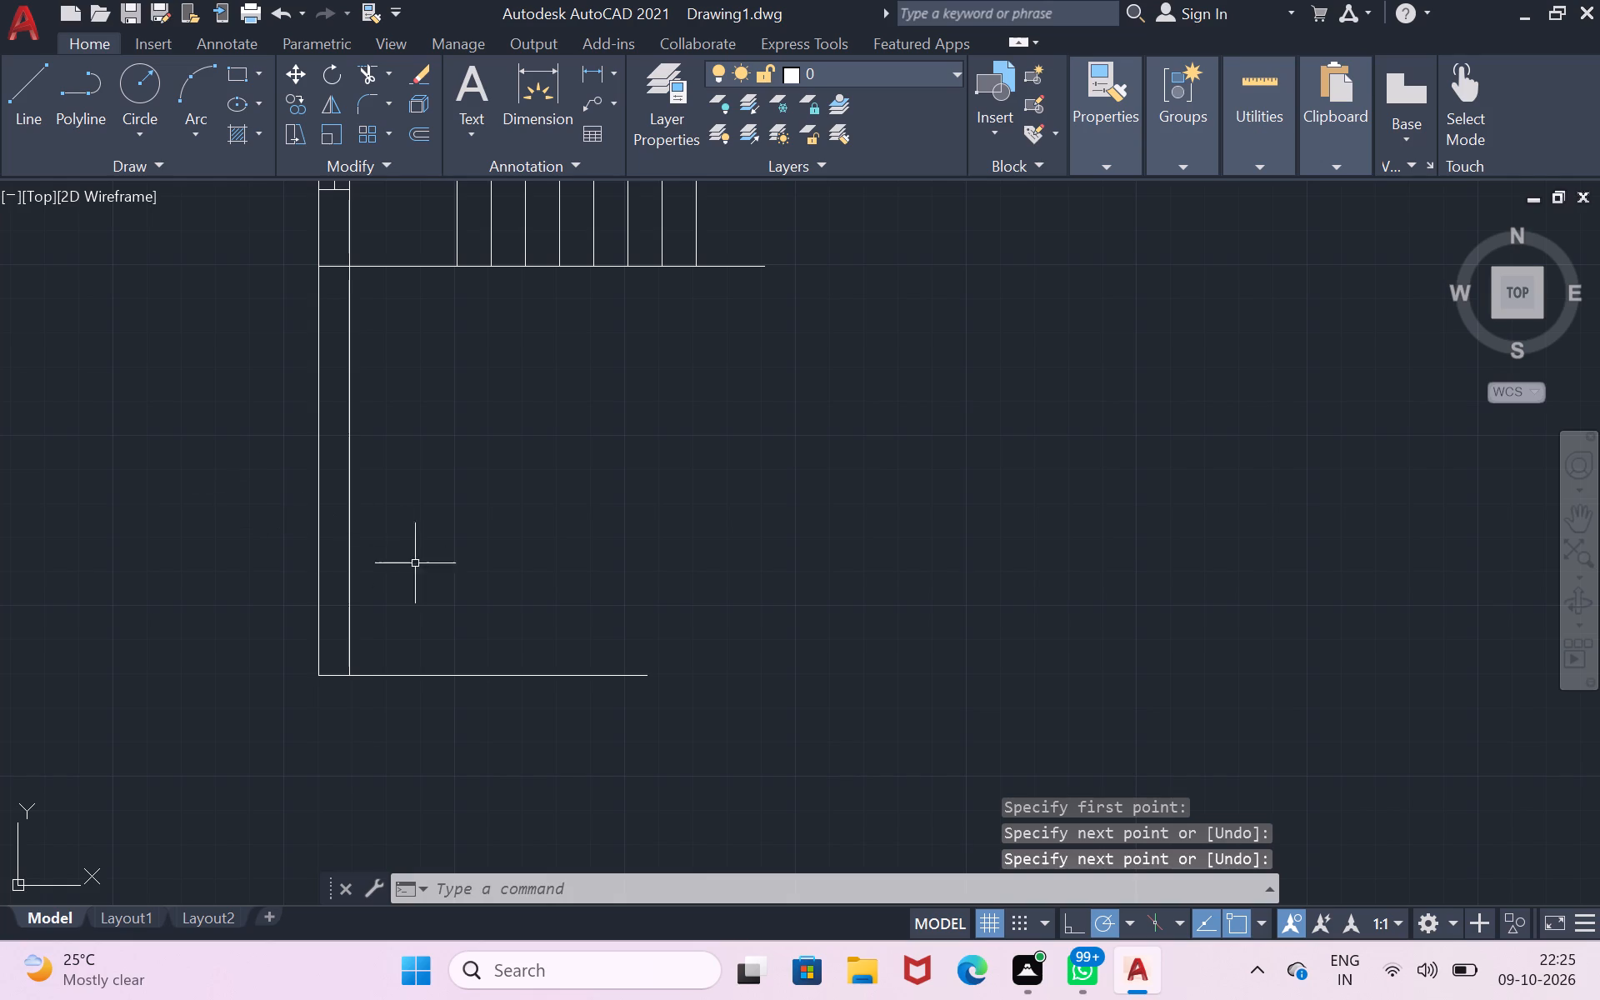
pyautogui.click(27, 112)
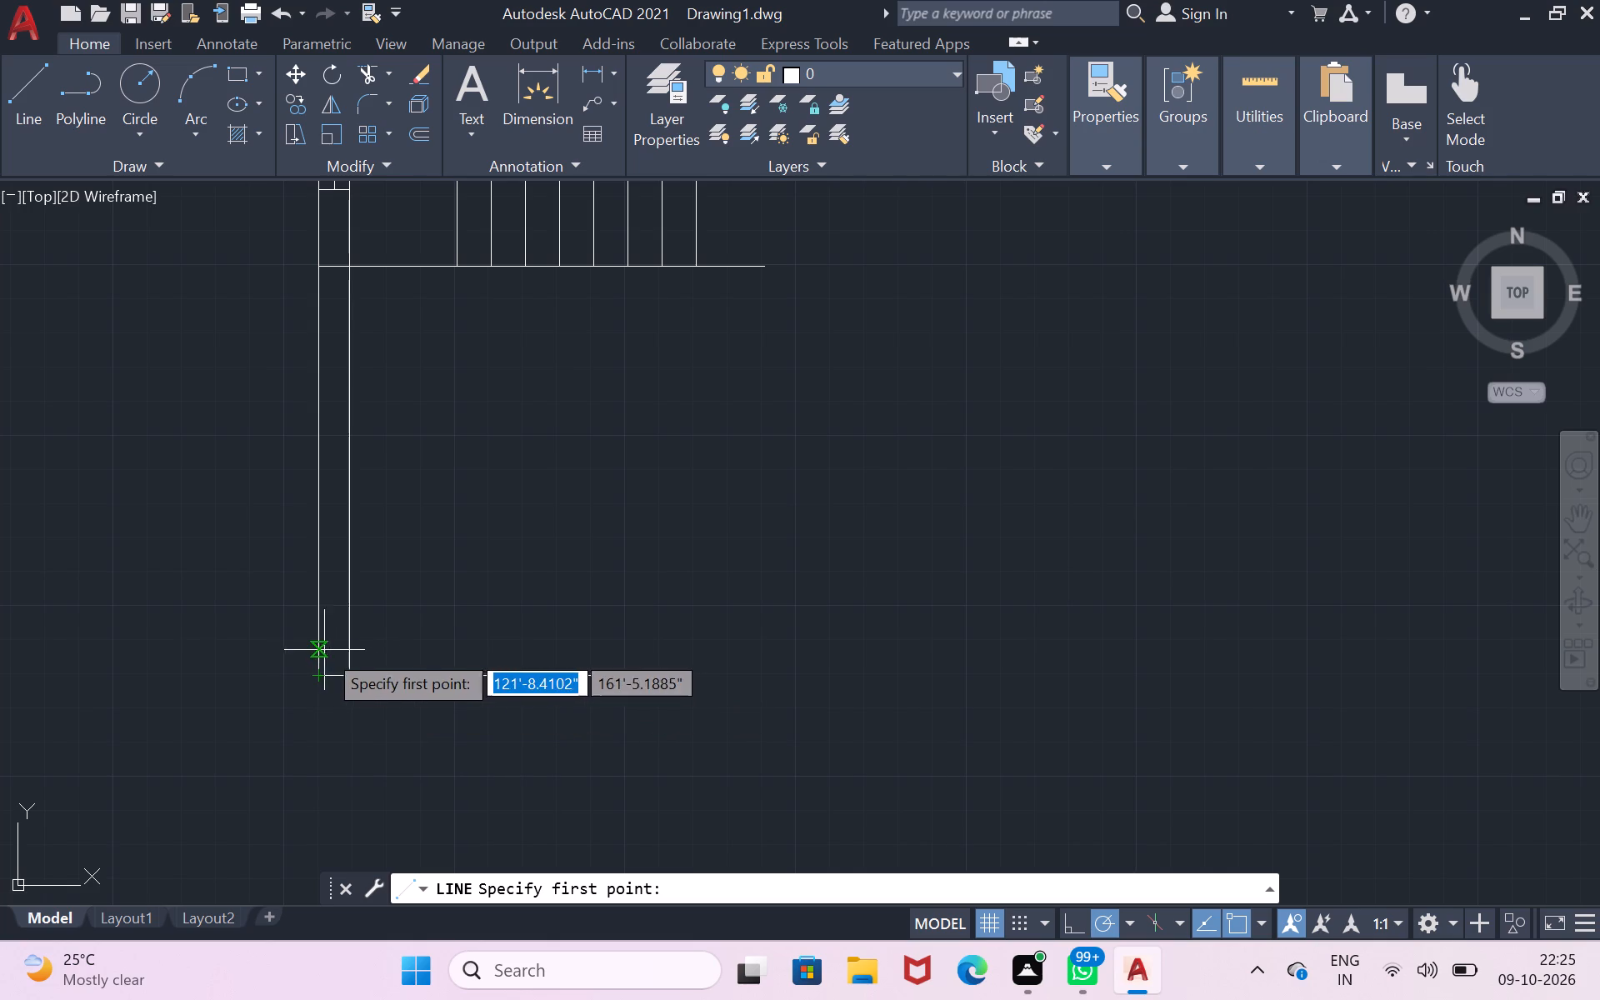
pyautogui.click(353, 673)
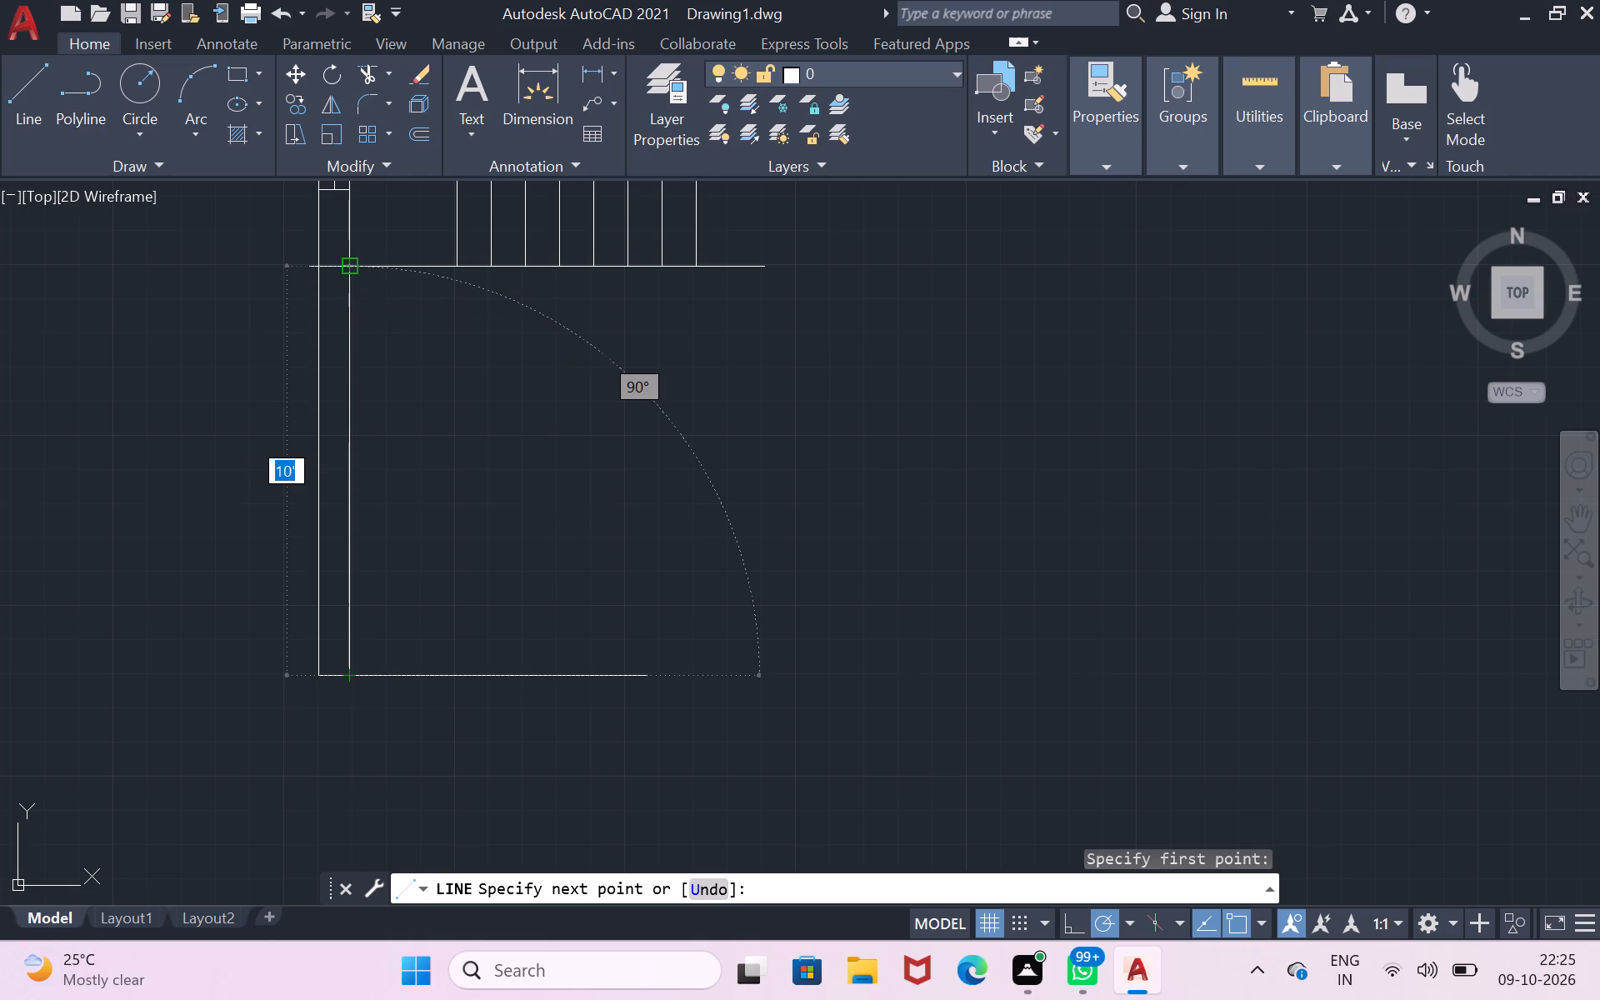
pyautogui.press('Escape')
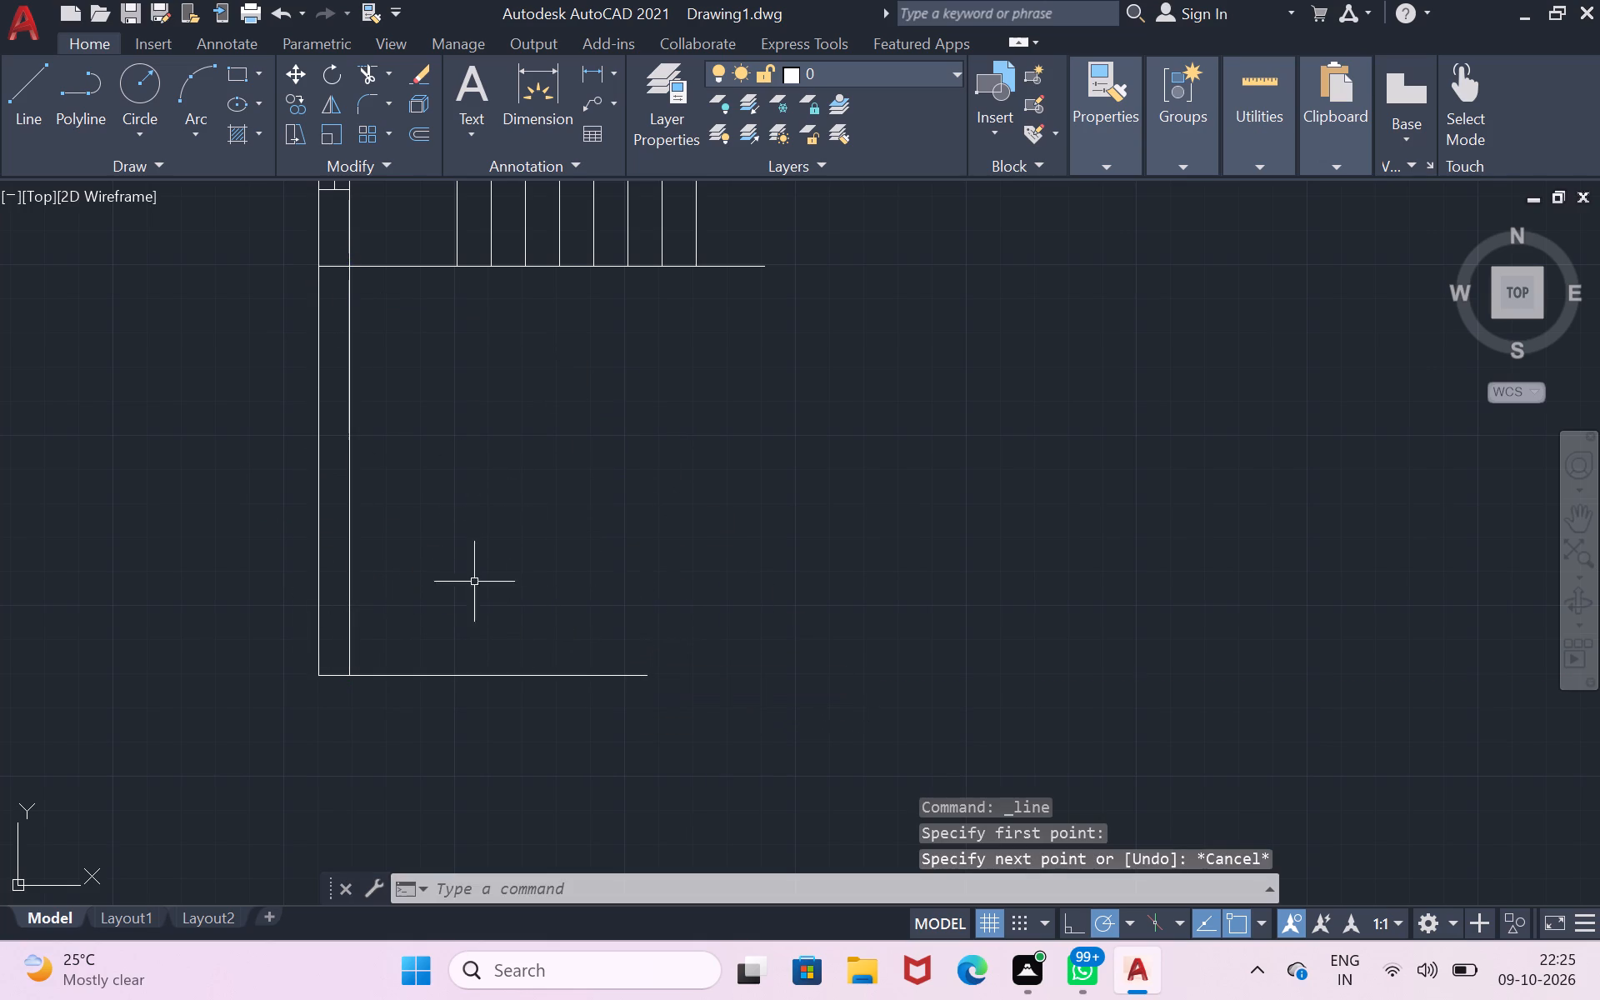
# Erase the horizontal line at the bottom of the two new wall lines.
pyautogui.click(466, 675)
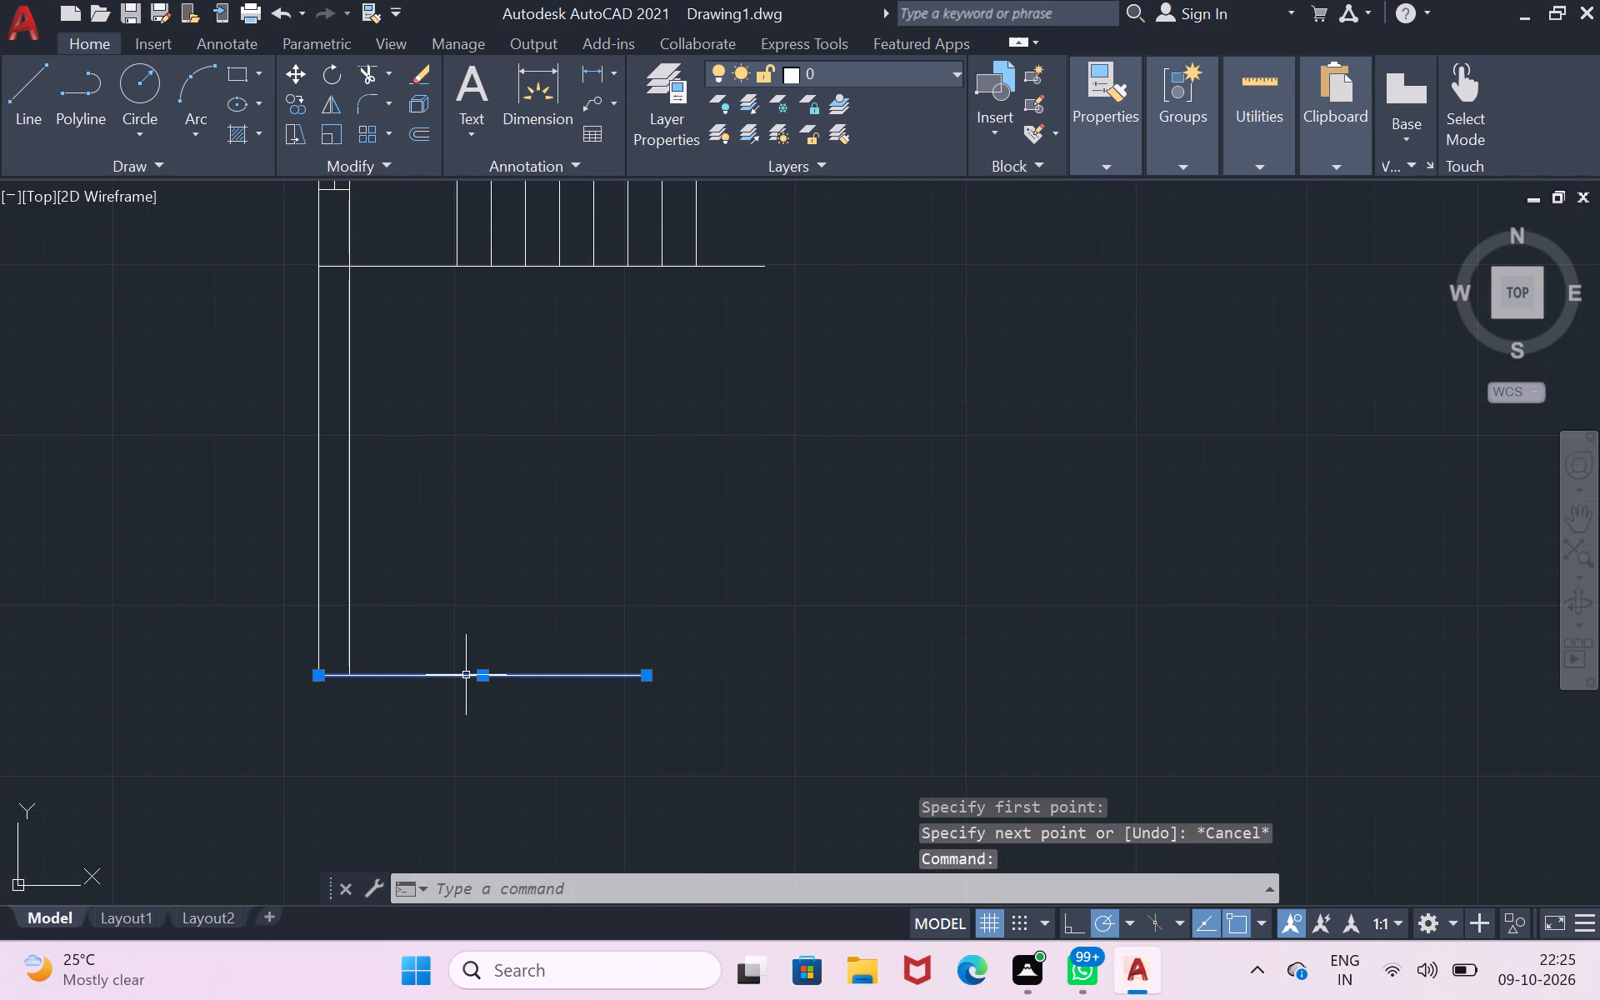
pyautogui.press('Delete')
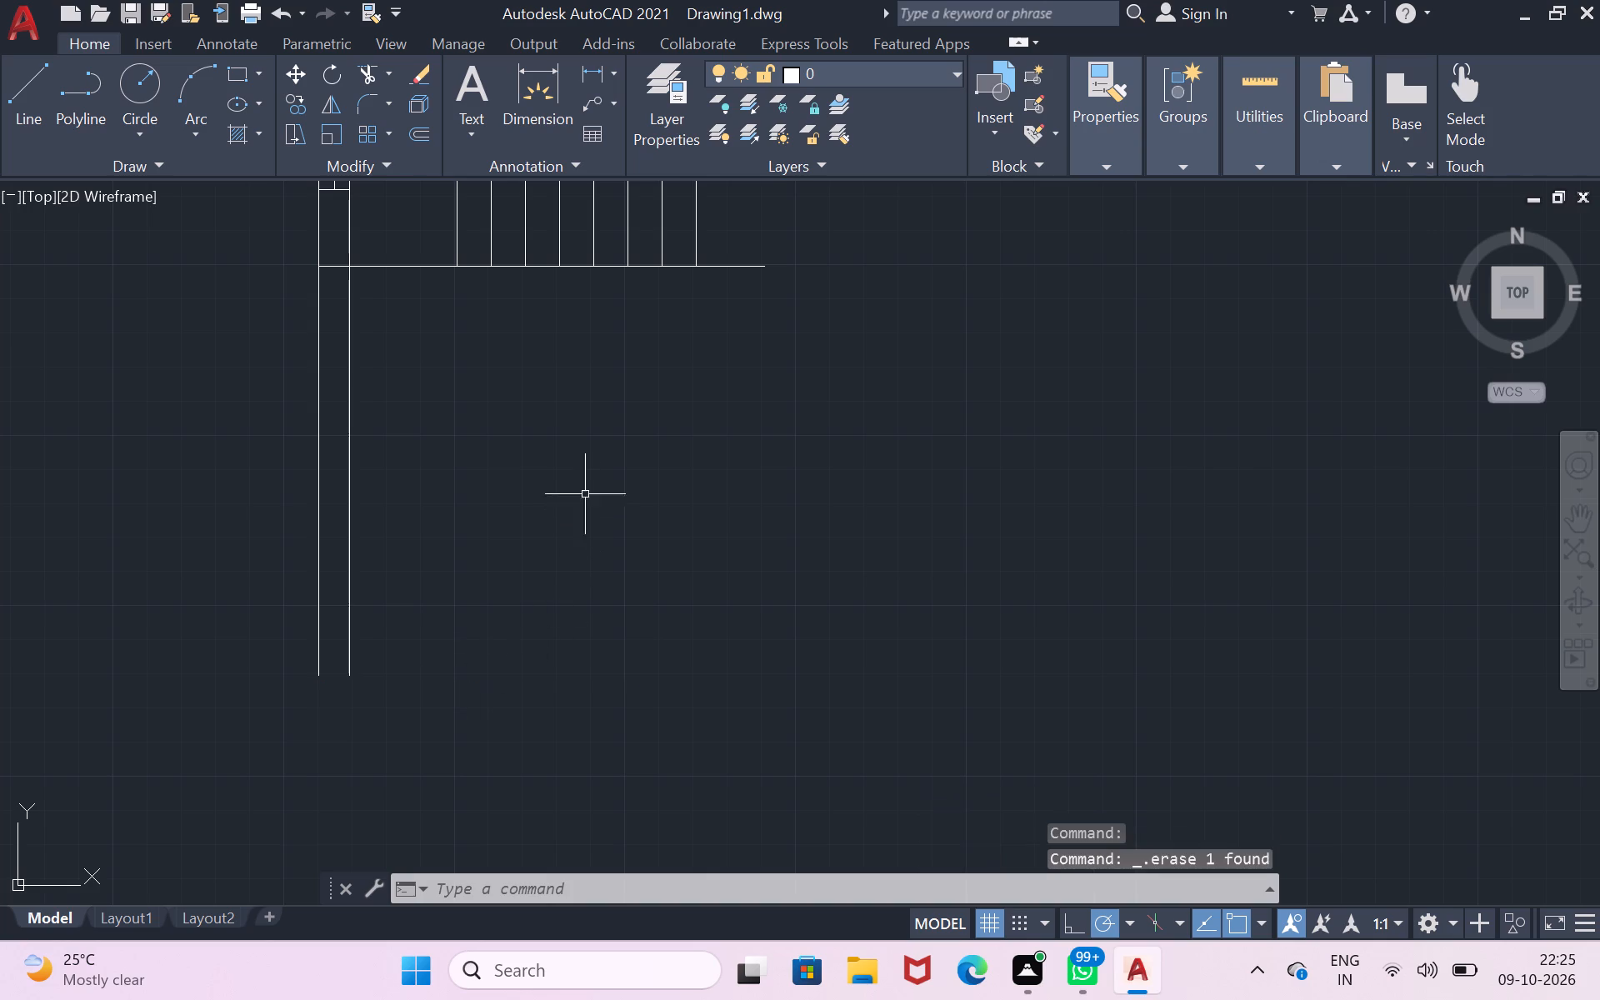
# Draw a short line joining the lower ends of the outer and inner wall lines to close the wall.
pyautogui.click(39, 91)
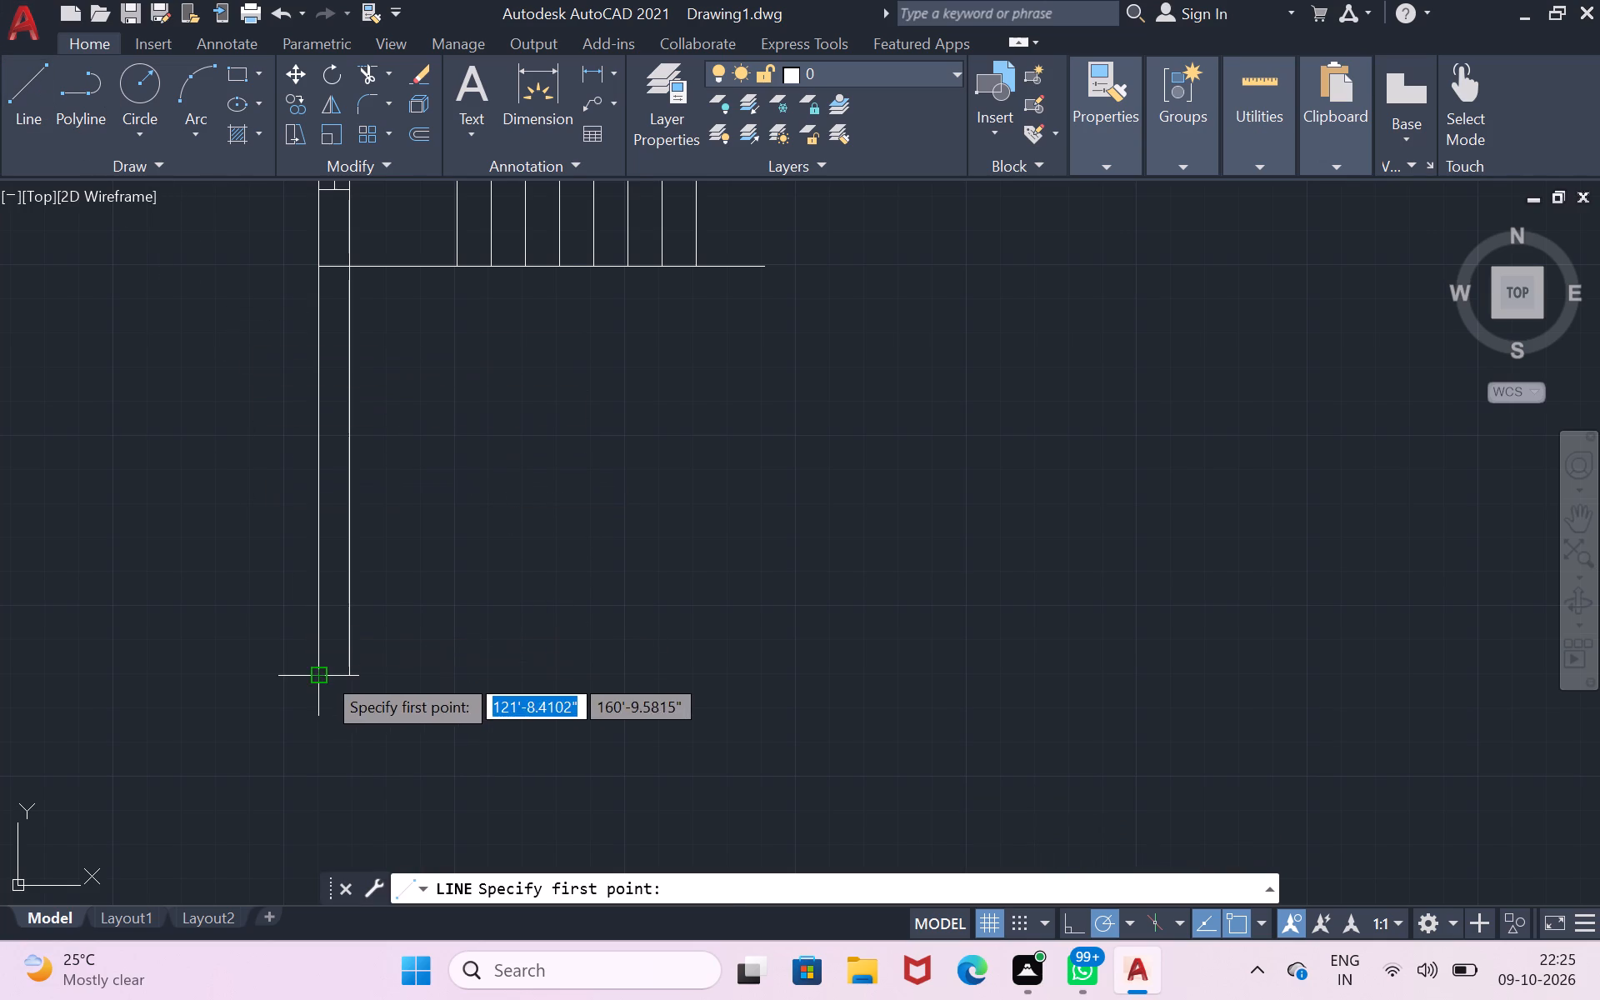
pyautogui.click(322, 673)
pyautogui.click(345, 674)
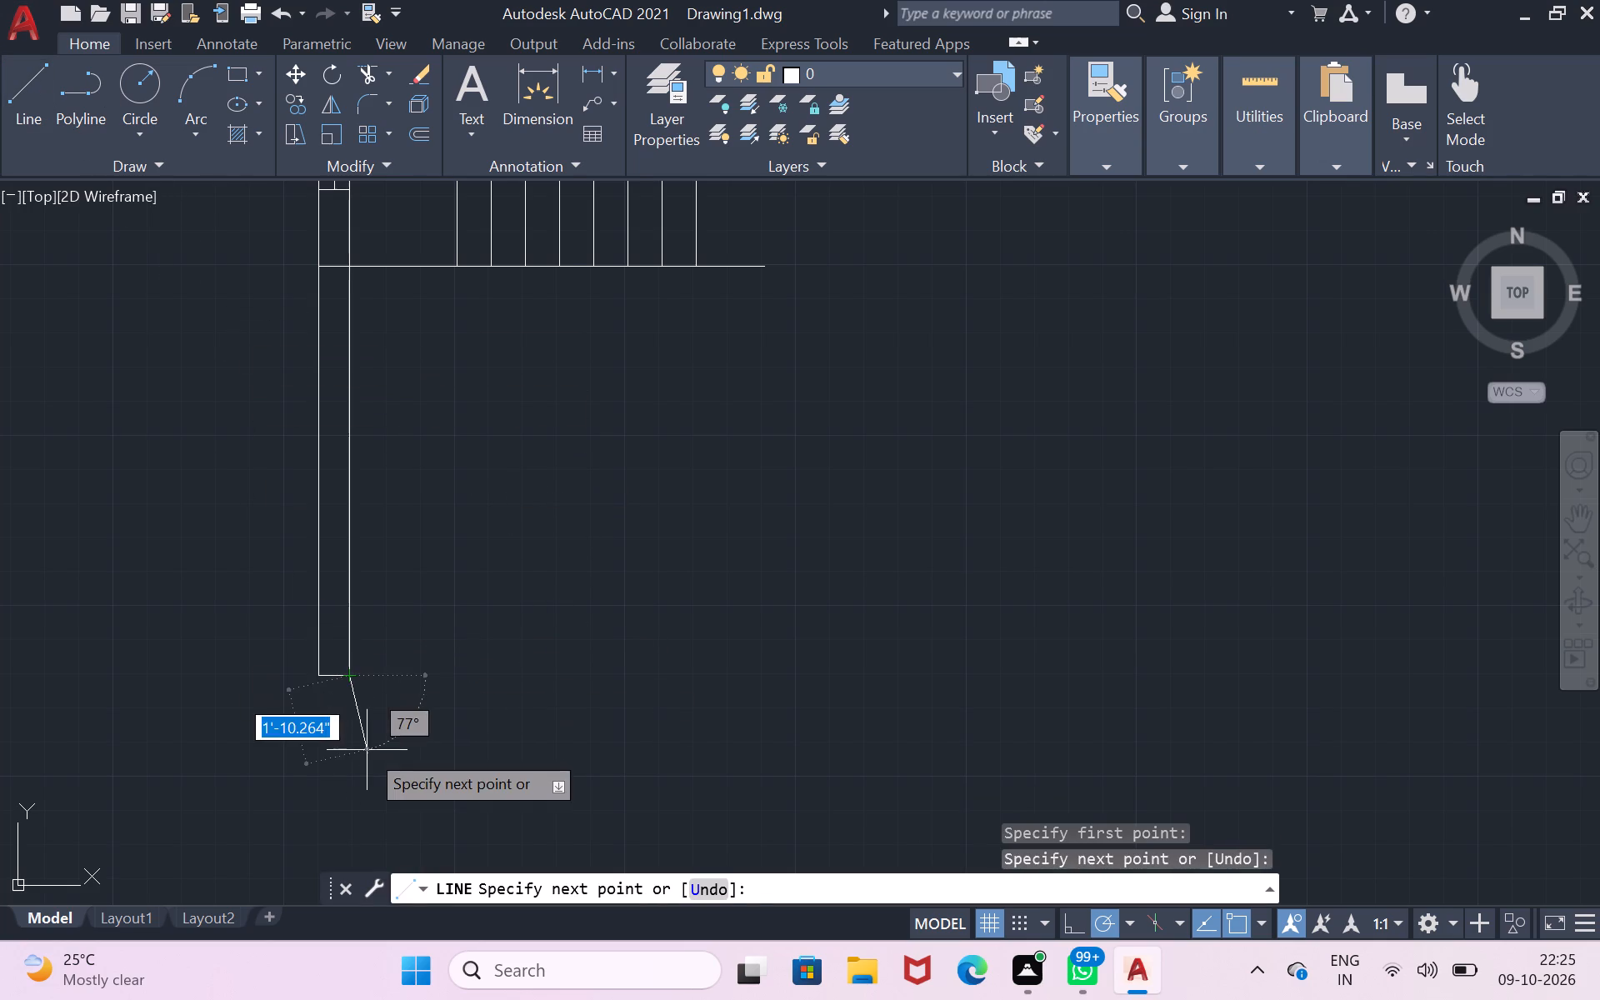
pyautogui.press('Return')
# Draw an 8'0" horizontal line from the lower end of the inner wall line, extending away from the wall.
pyautogui.click(25, 109)
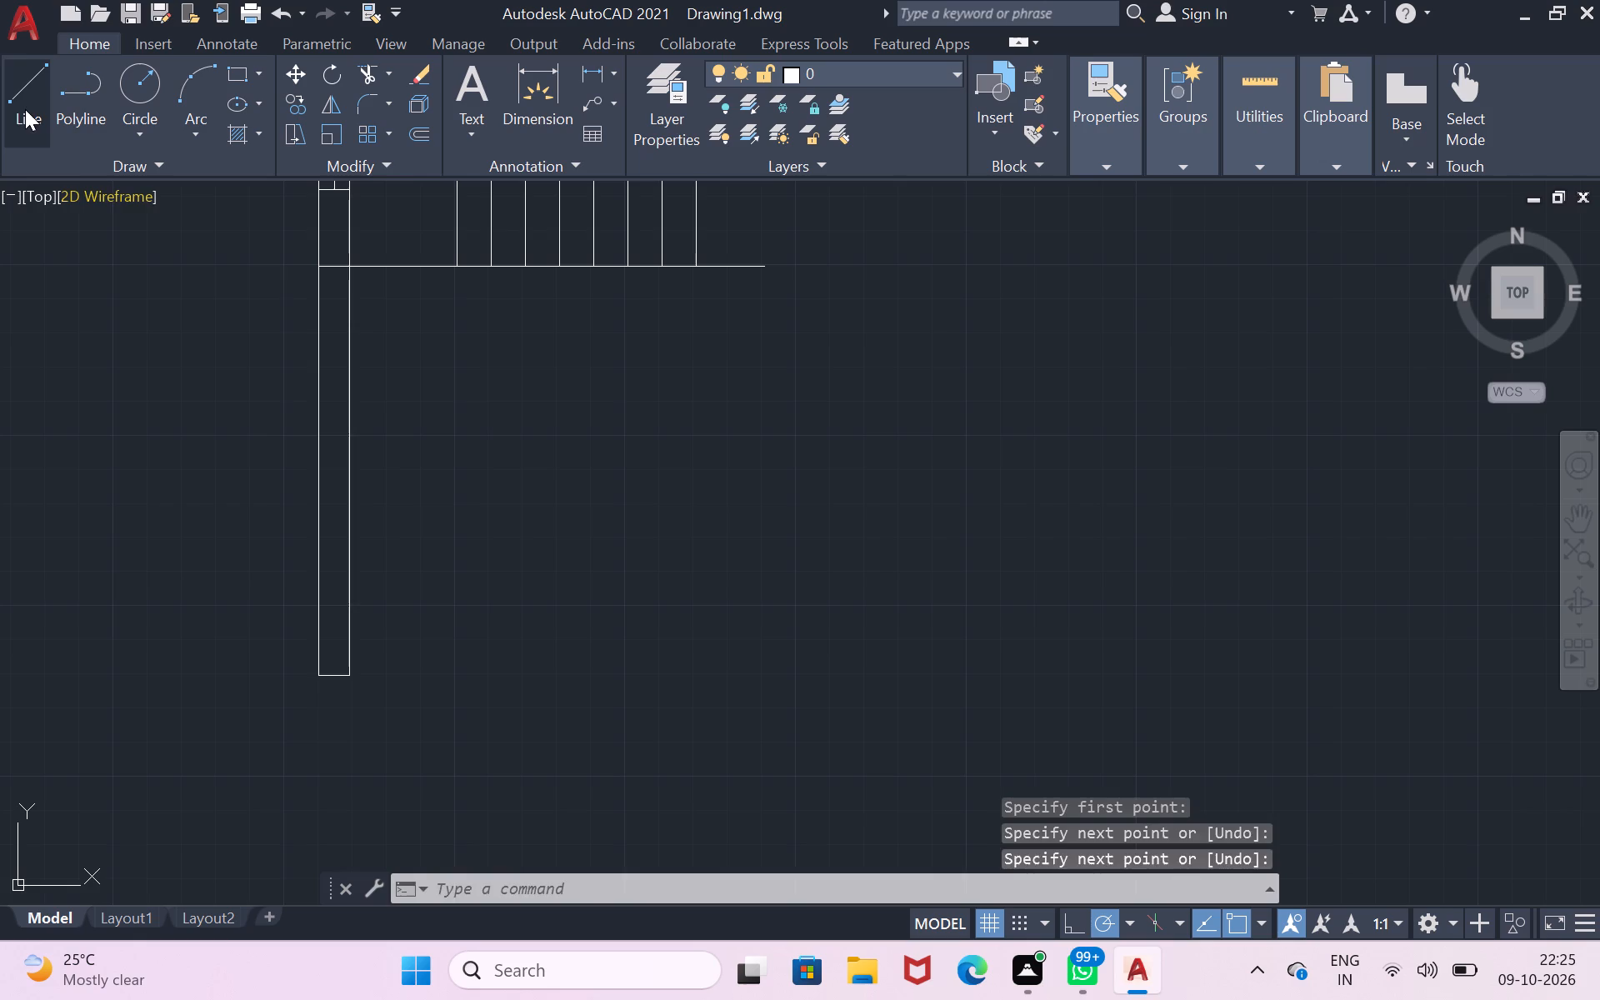
pyautogui.click(354, 677)
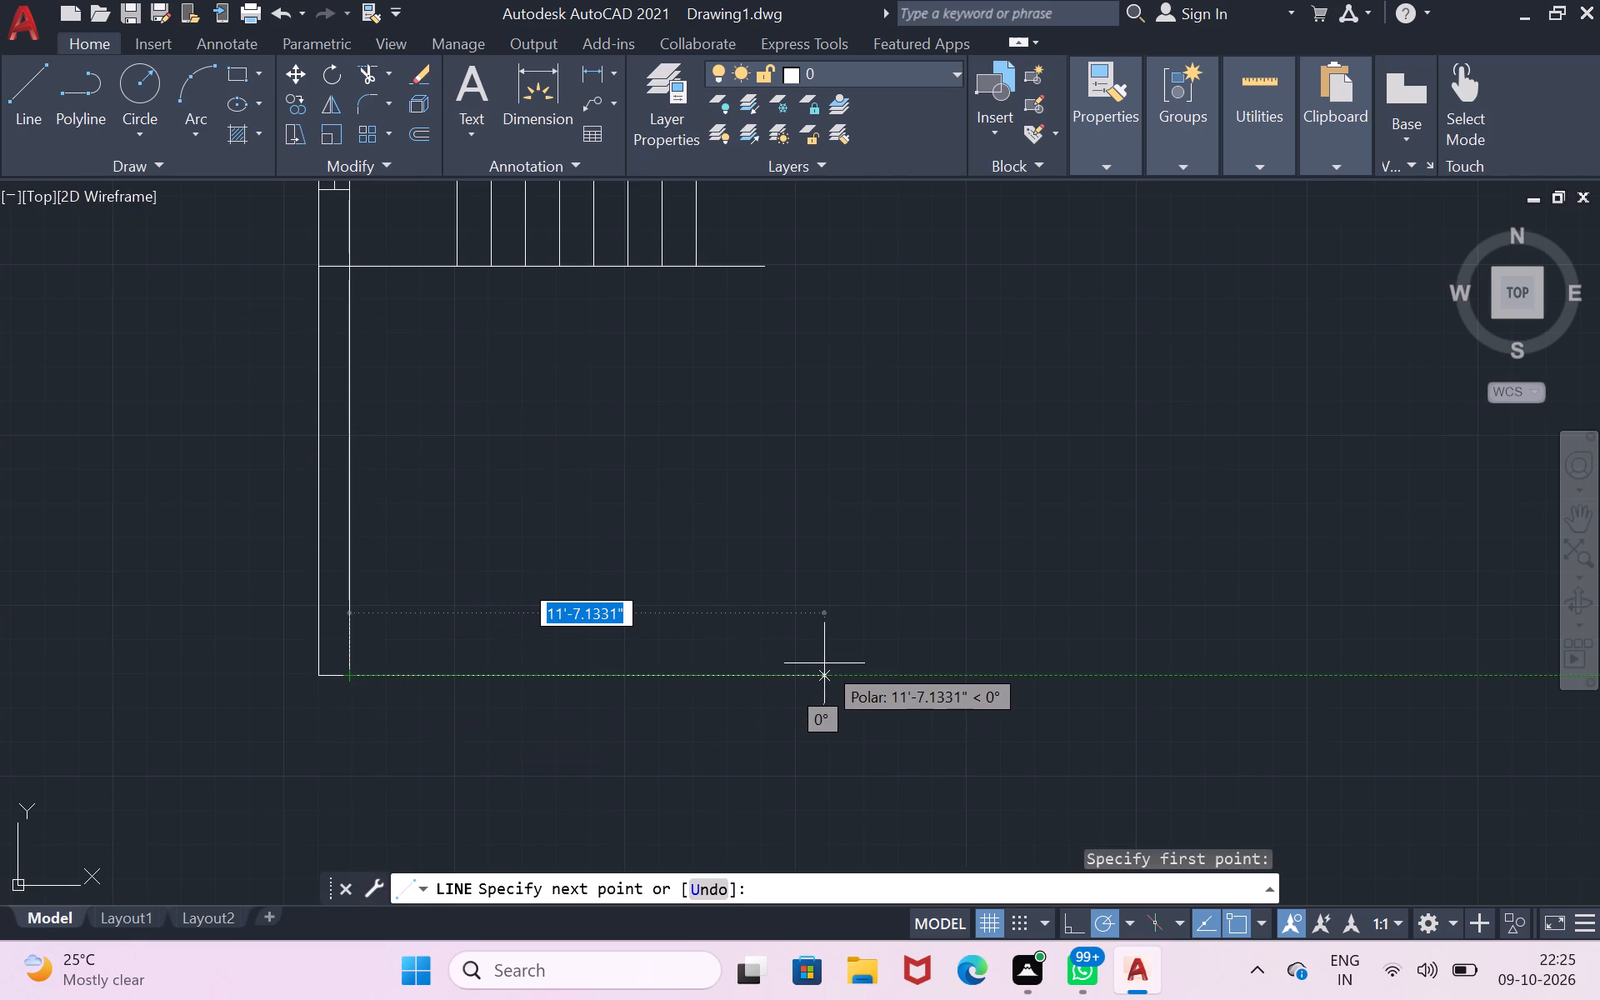
pyautogui.press('8')
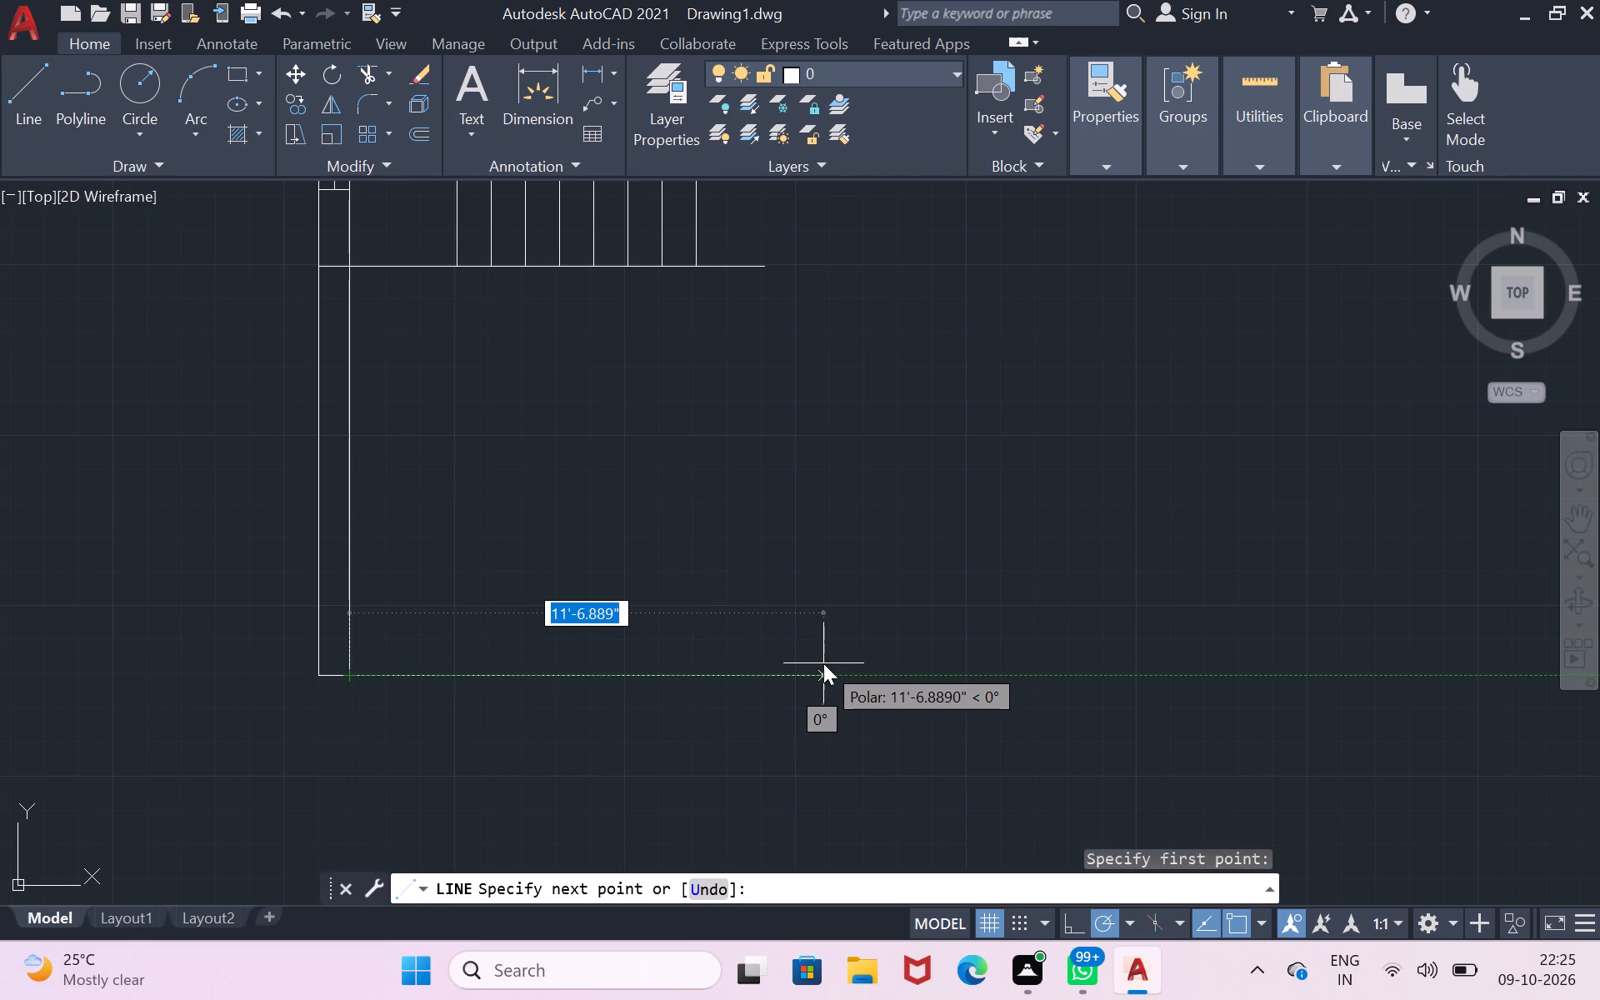
pyautogui.write("'0")
pyautogui.hotkey('shift', '"')
pyautogui.press('Return')
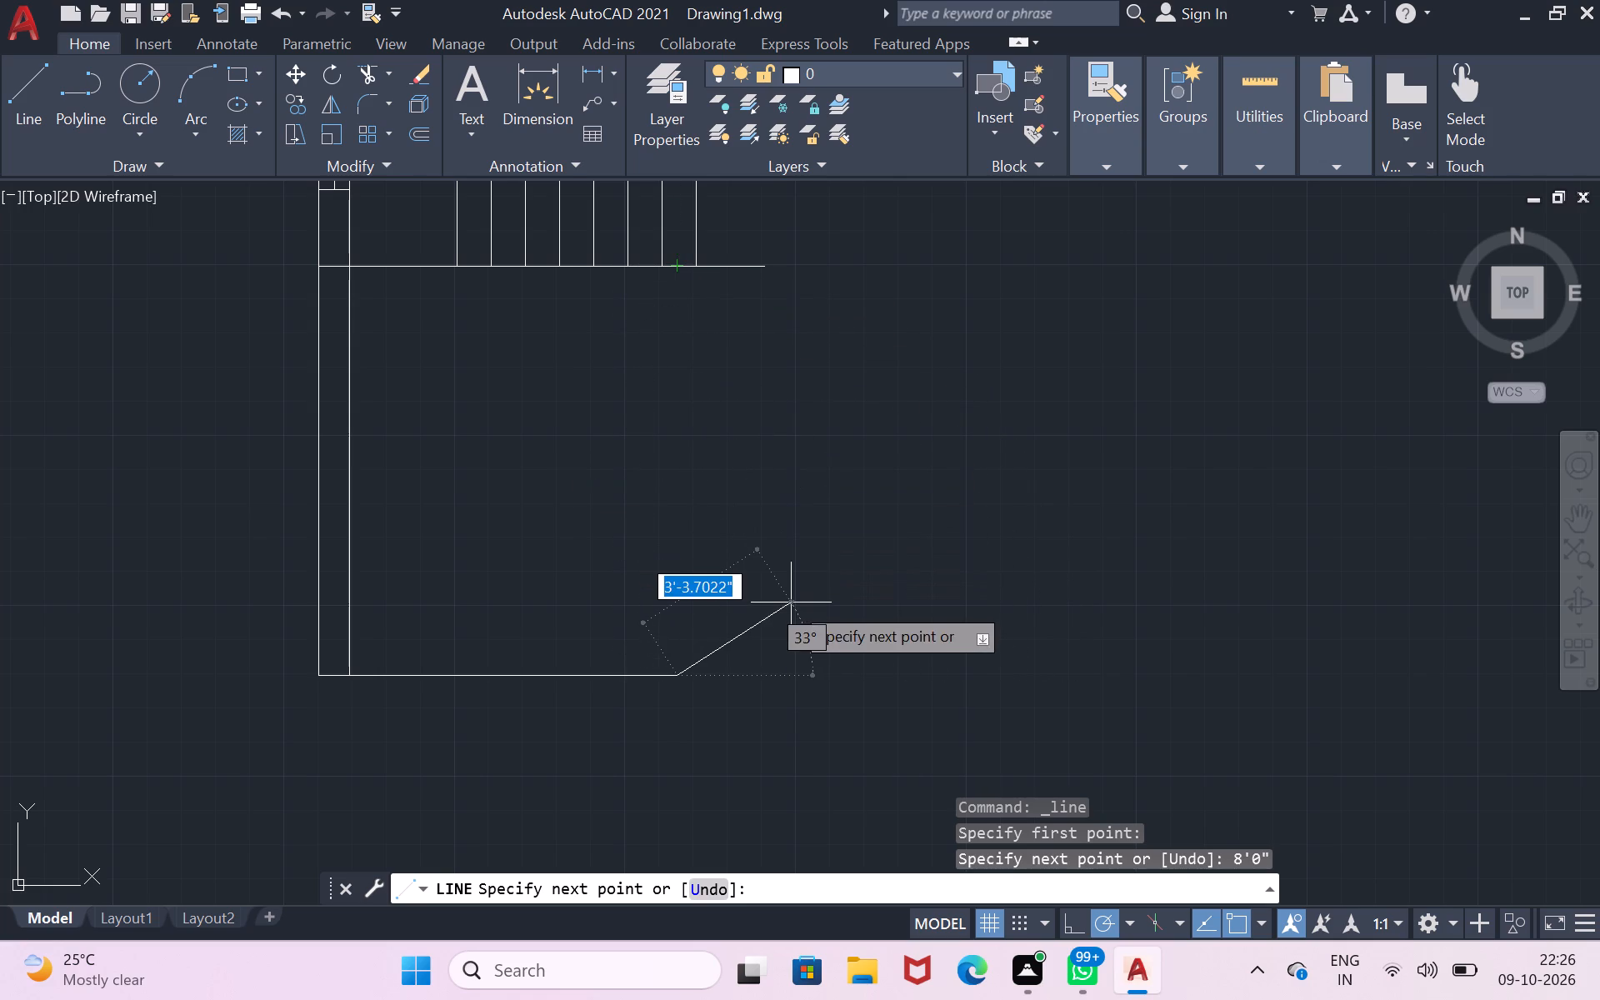
pyautogui.press('Escape')
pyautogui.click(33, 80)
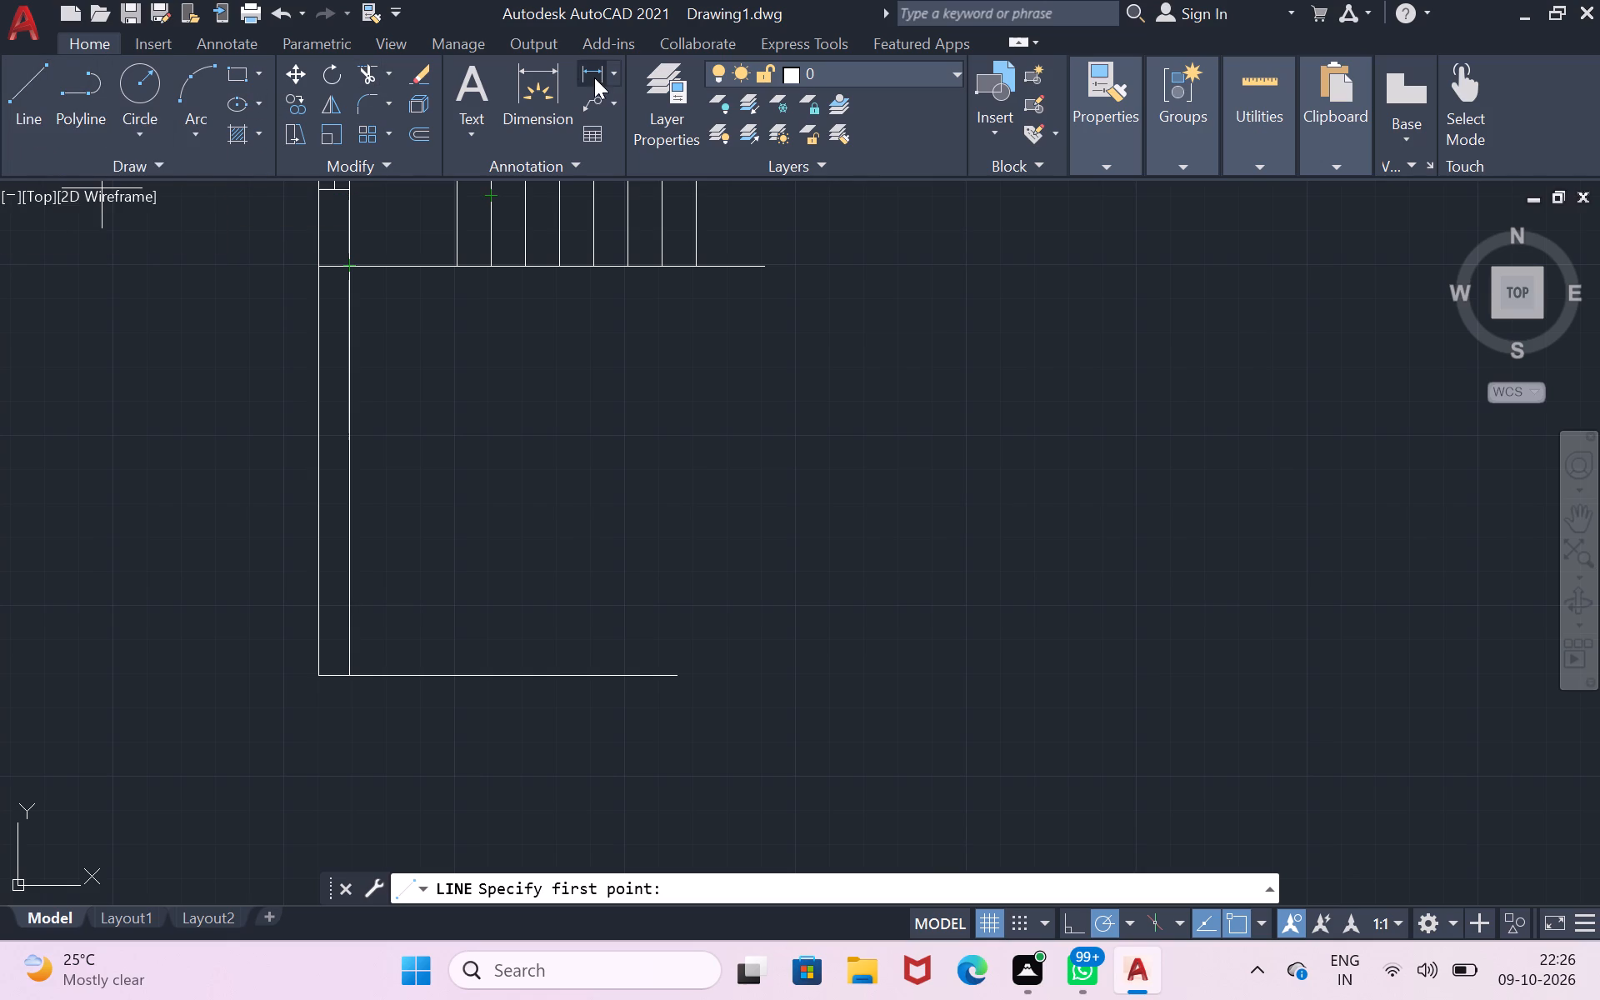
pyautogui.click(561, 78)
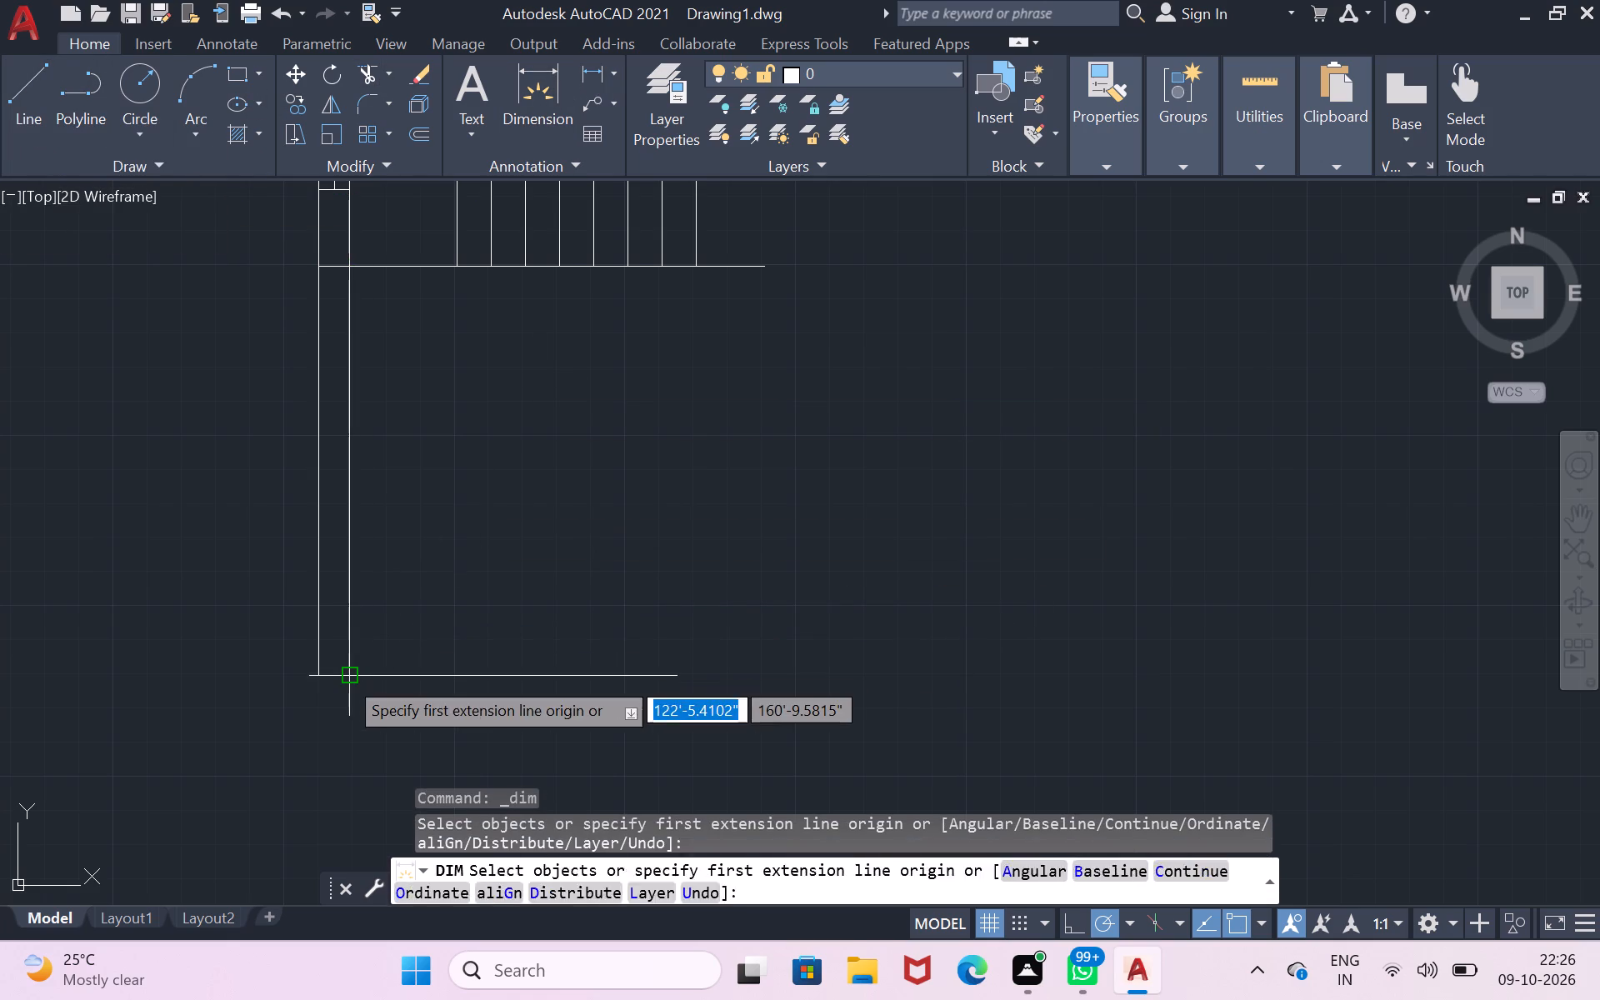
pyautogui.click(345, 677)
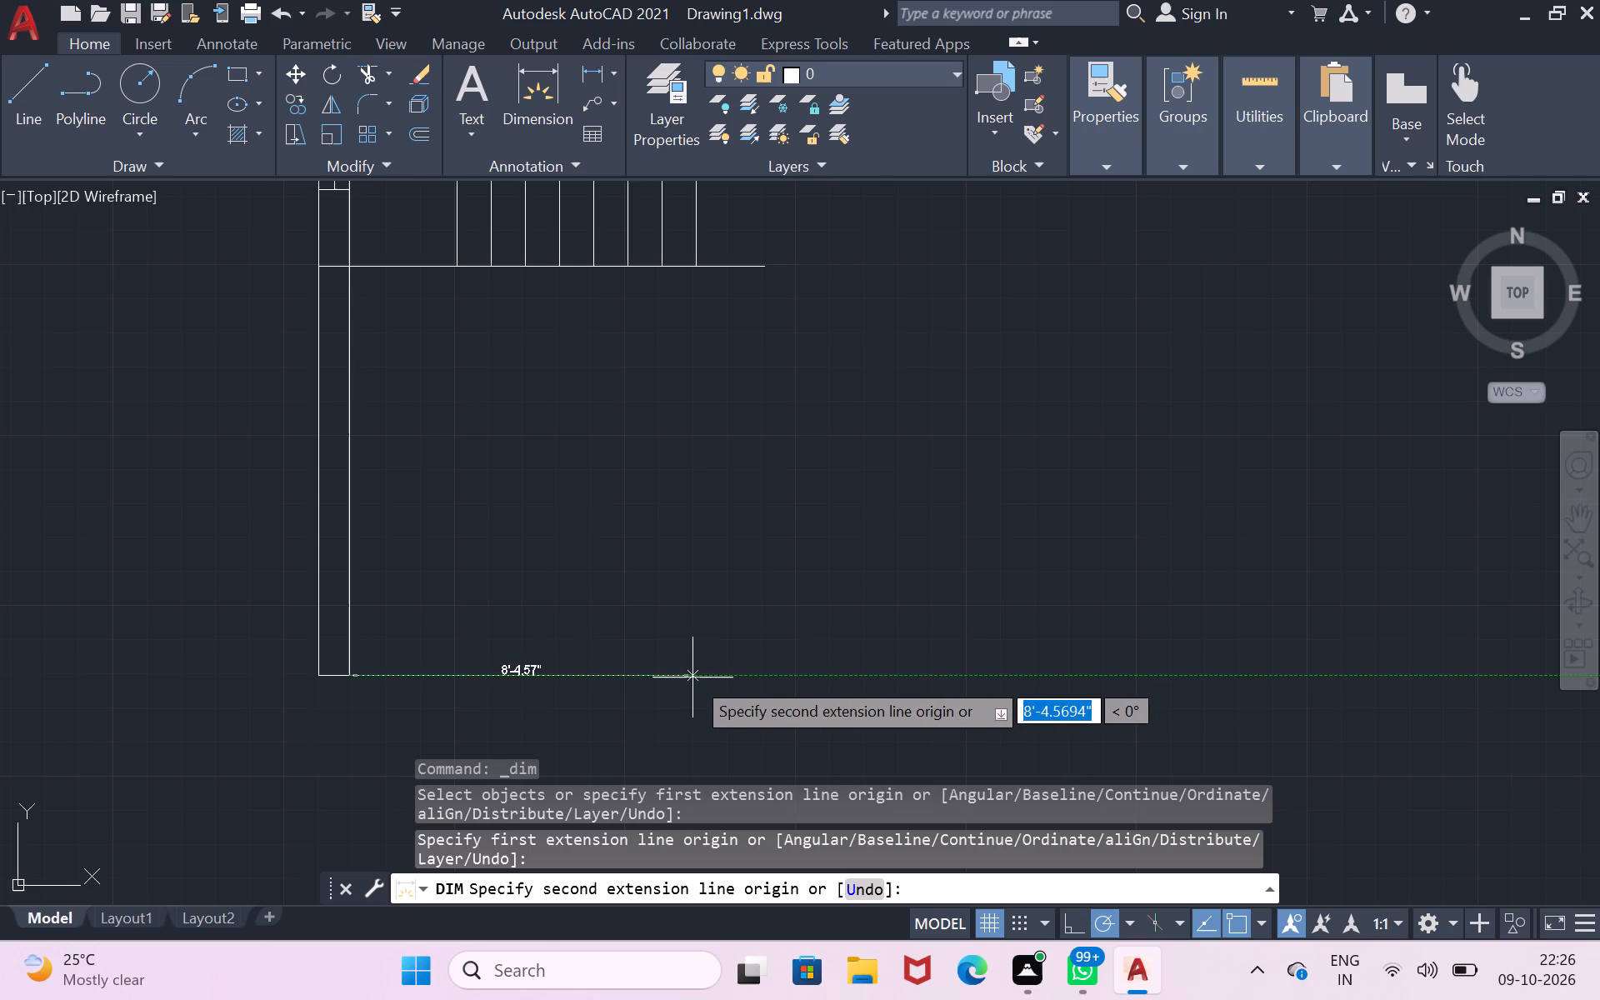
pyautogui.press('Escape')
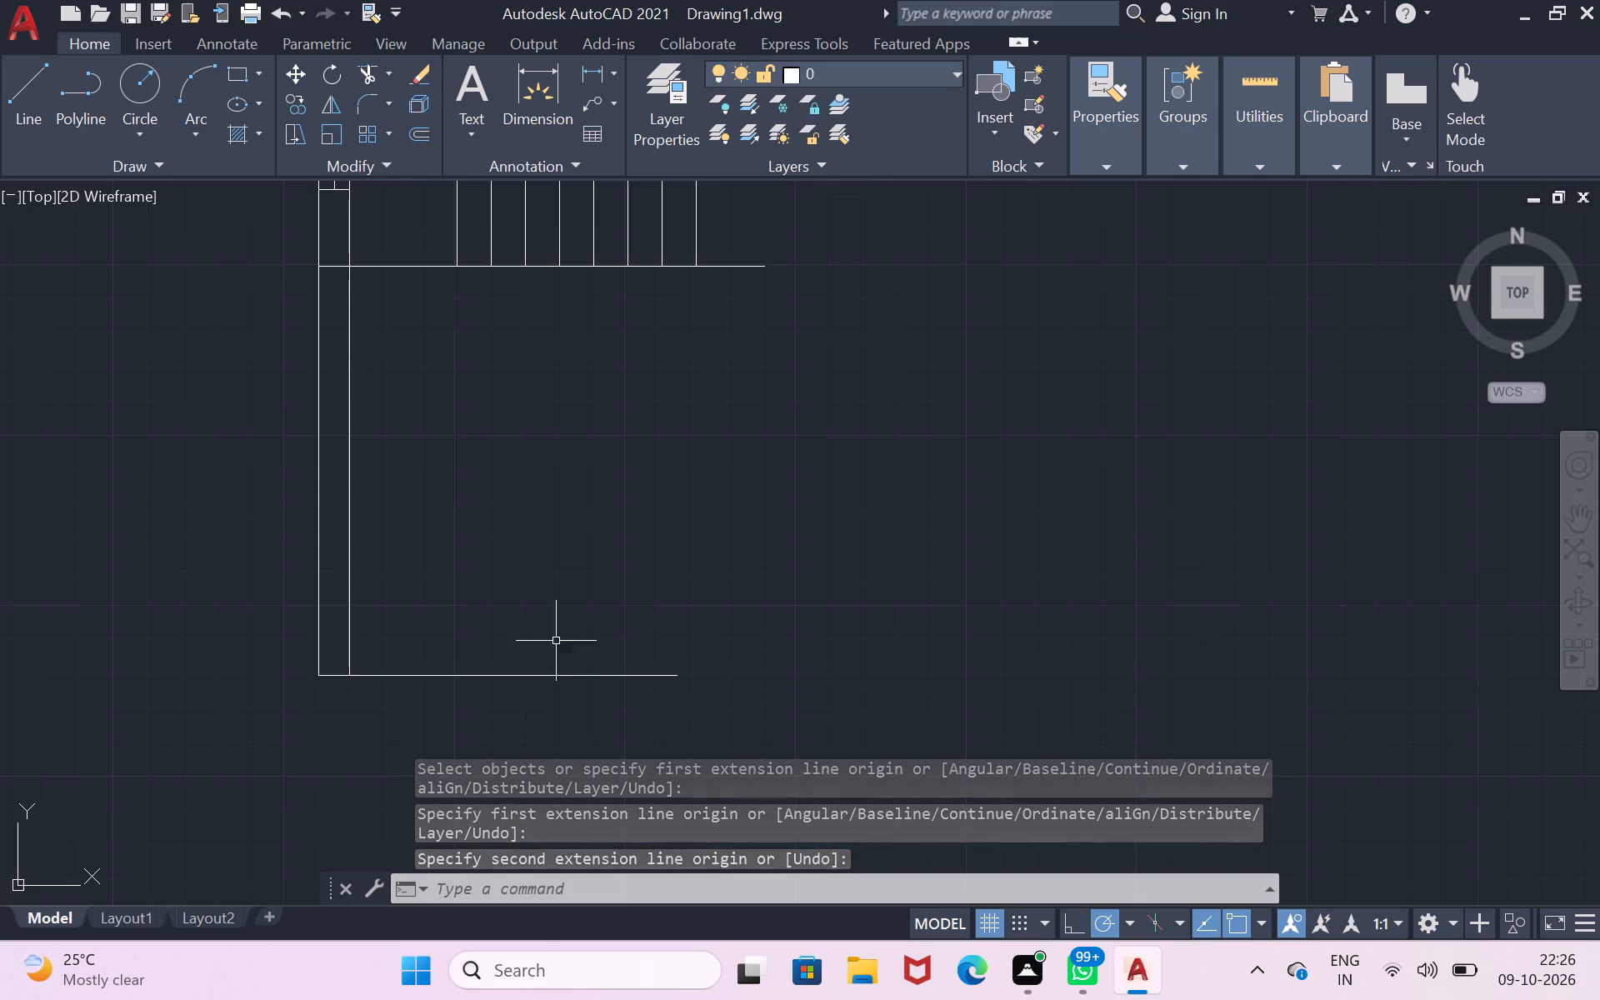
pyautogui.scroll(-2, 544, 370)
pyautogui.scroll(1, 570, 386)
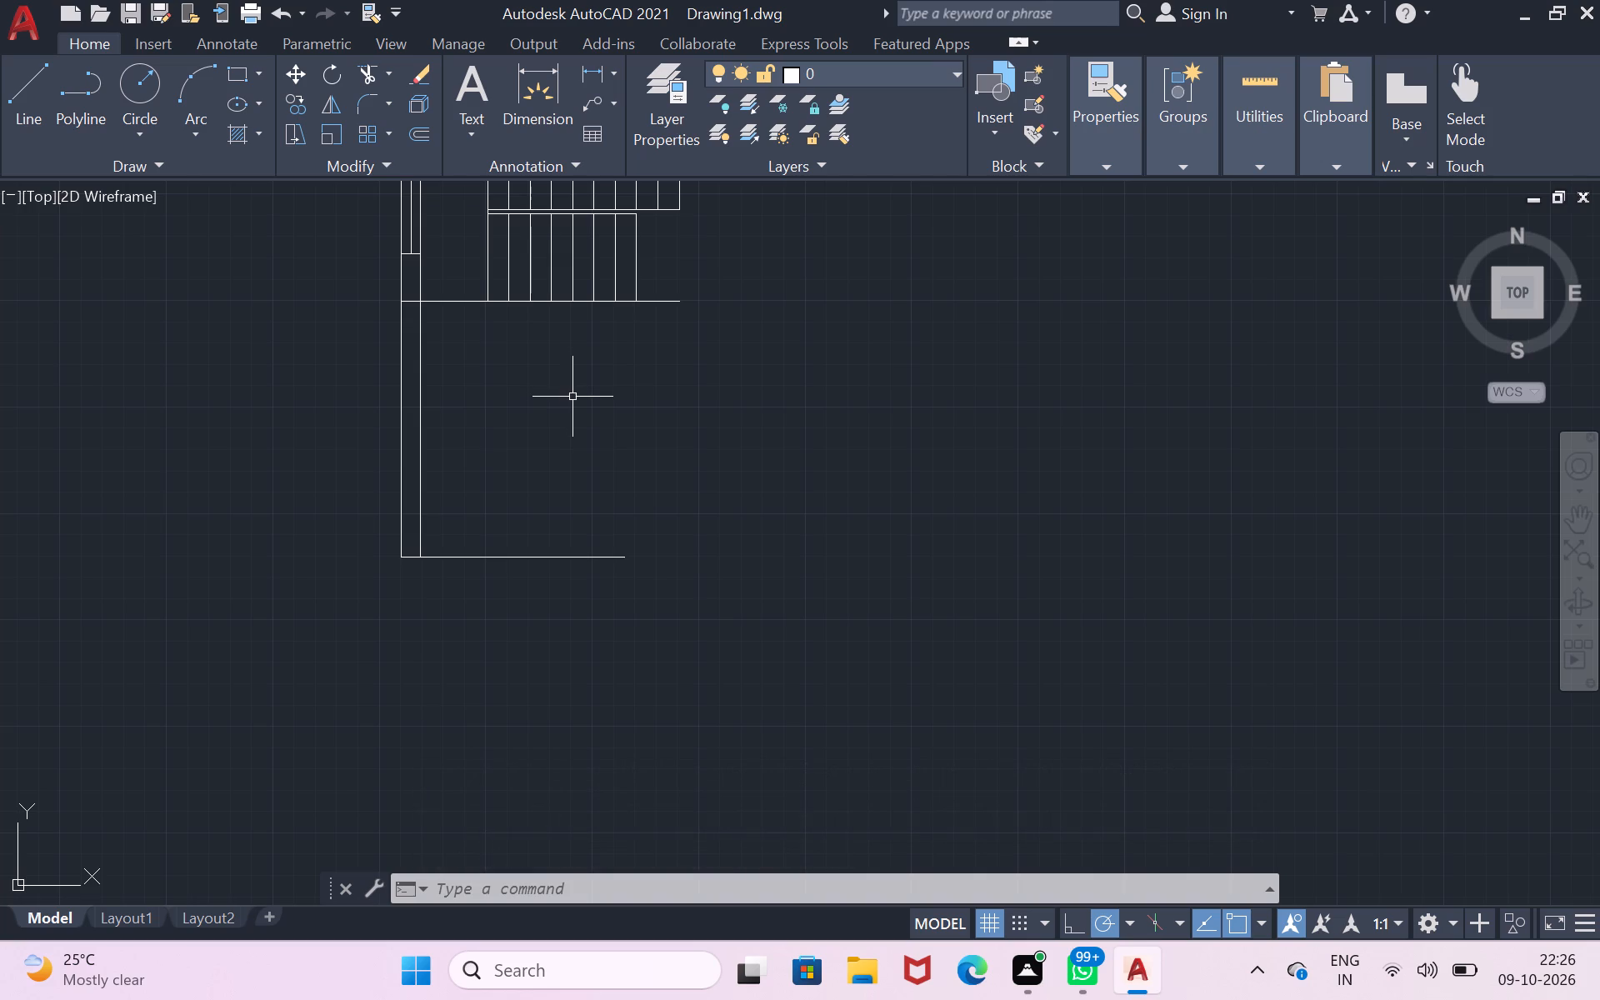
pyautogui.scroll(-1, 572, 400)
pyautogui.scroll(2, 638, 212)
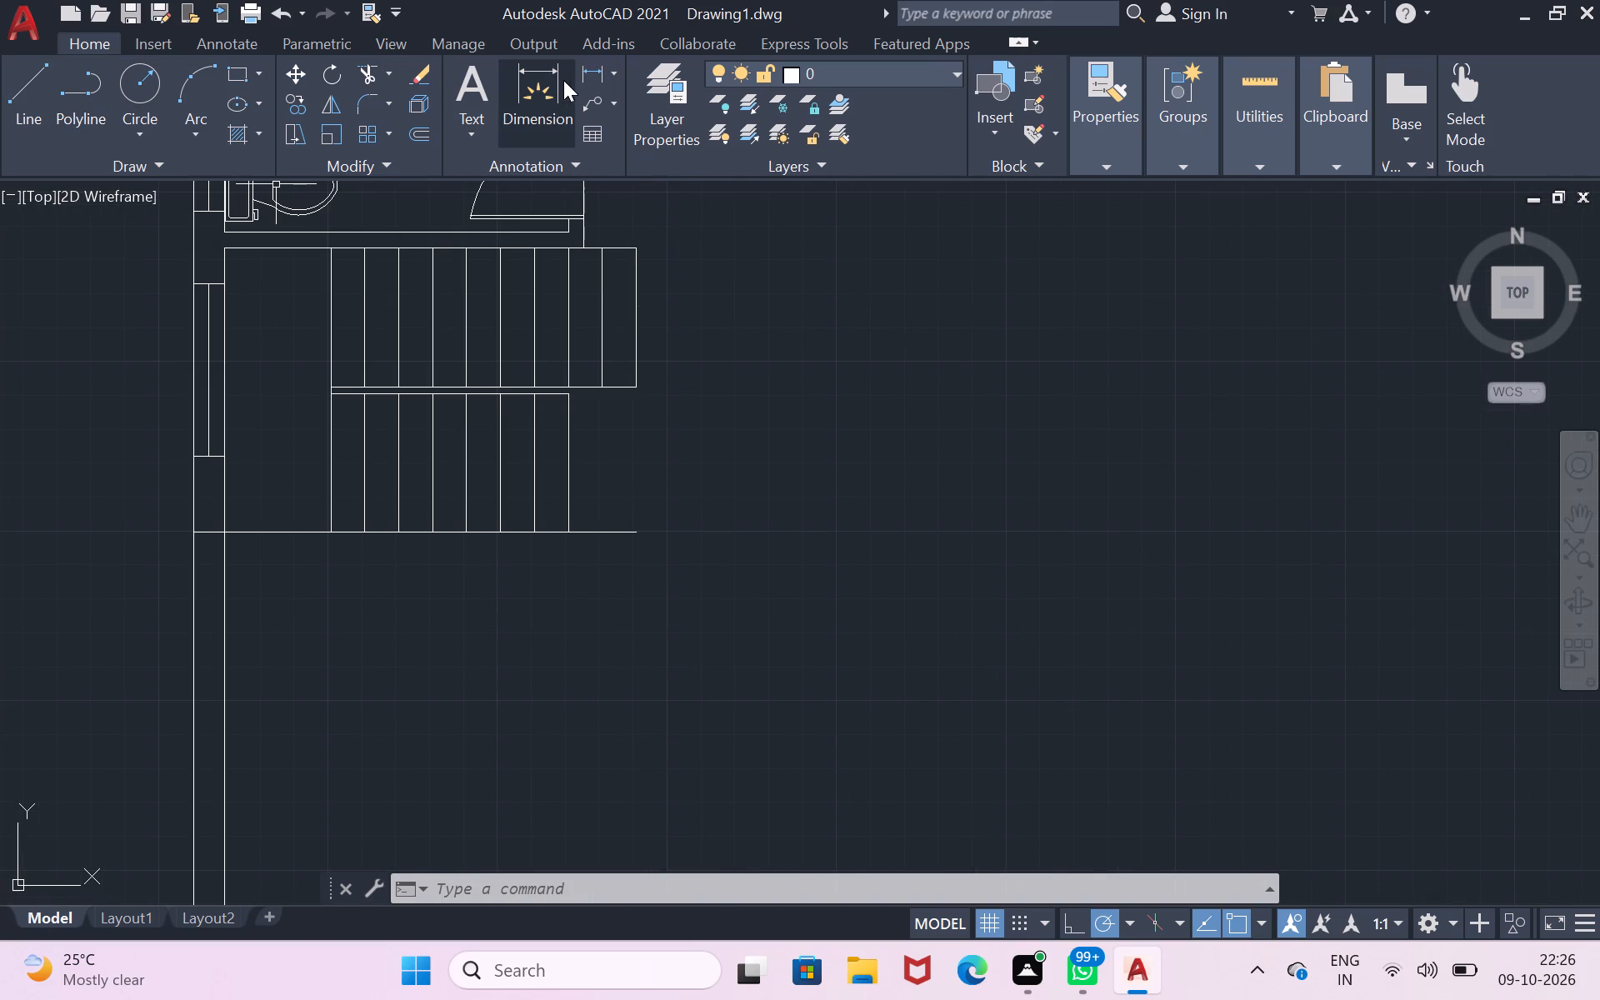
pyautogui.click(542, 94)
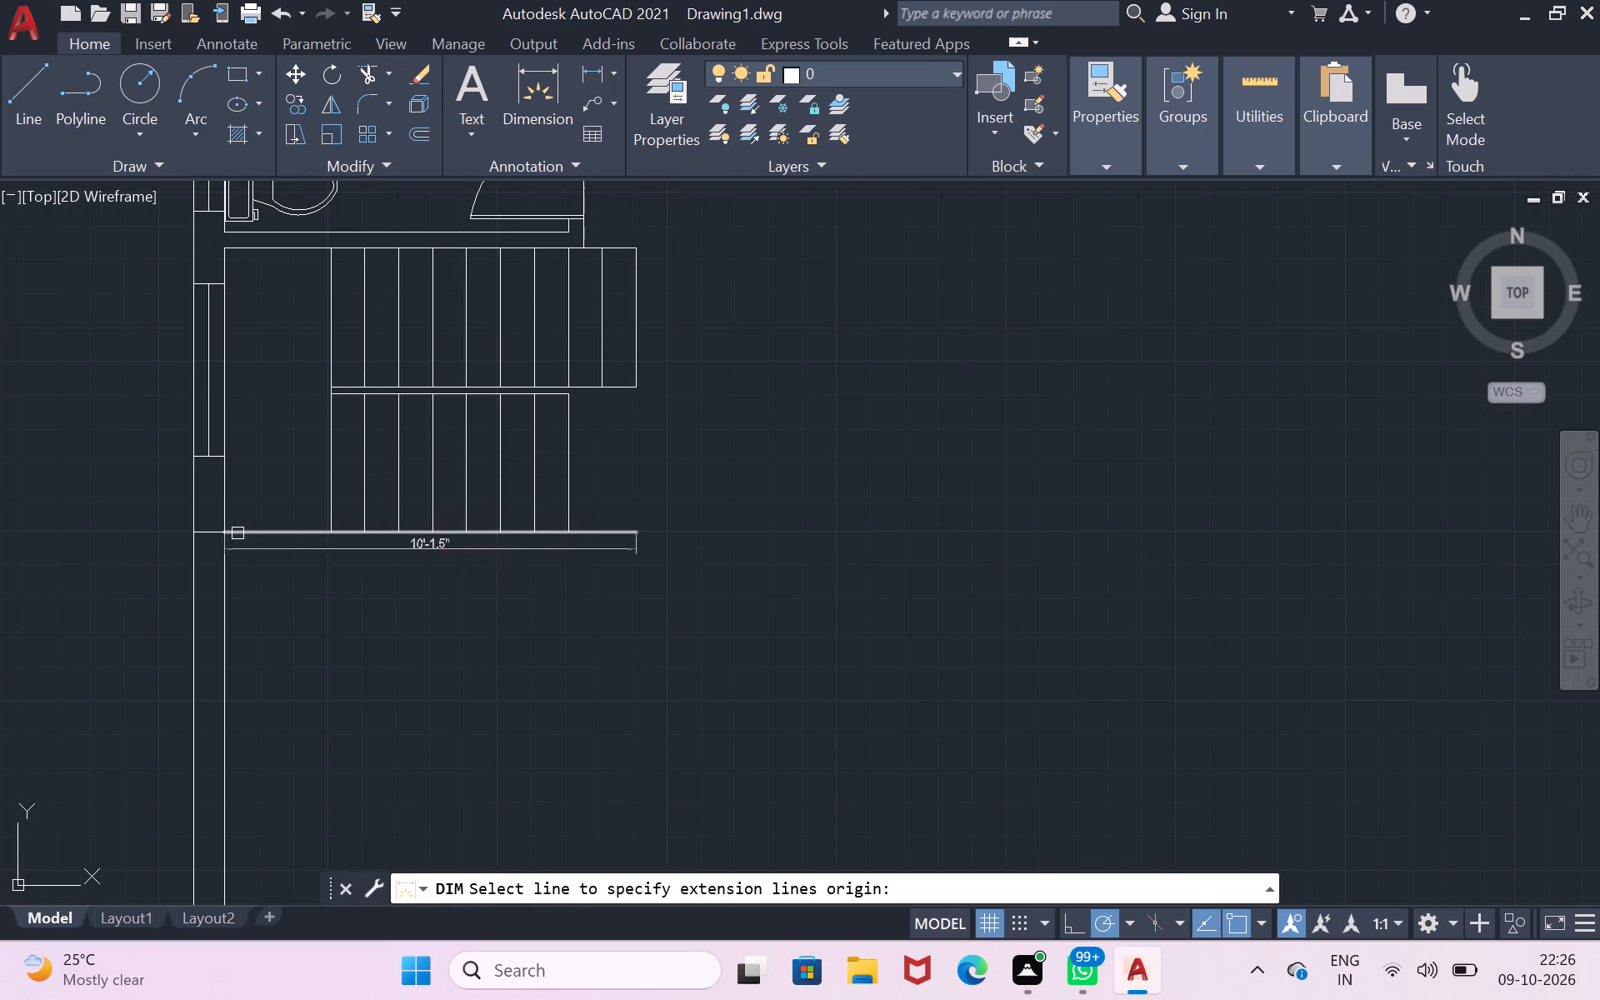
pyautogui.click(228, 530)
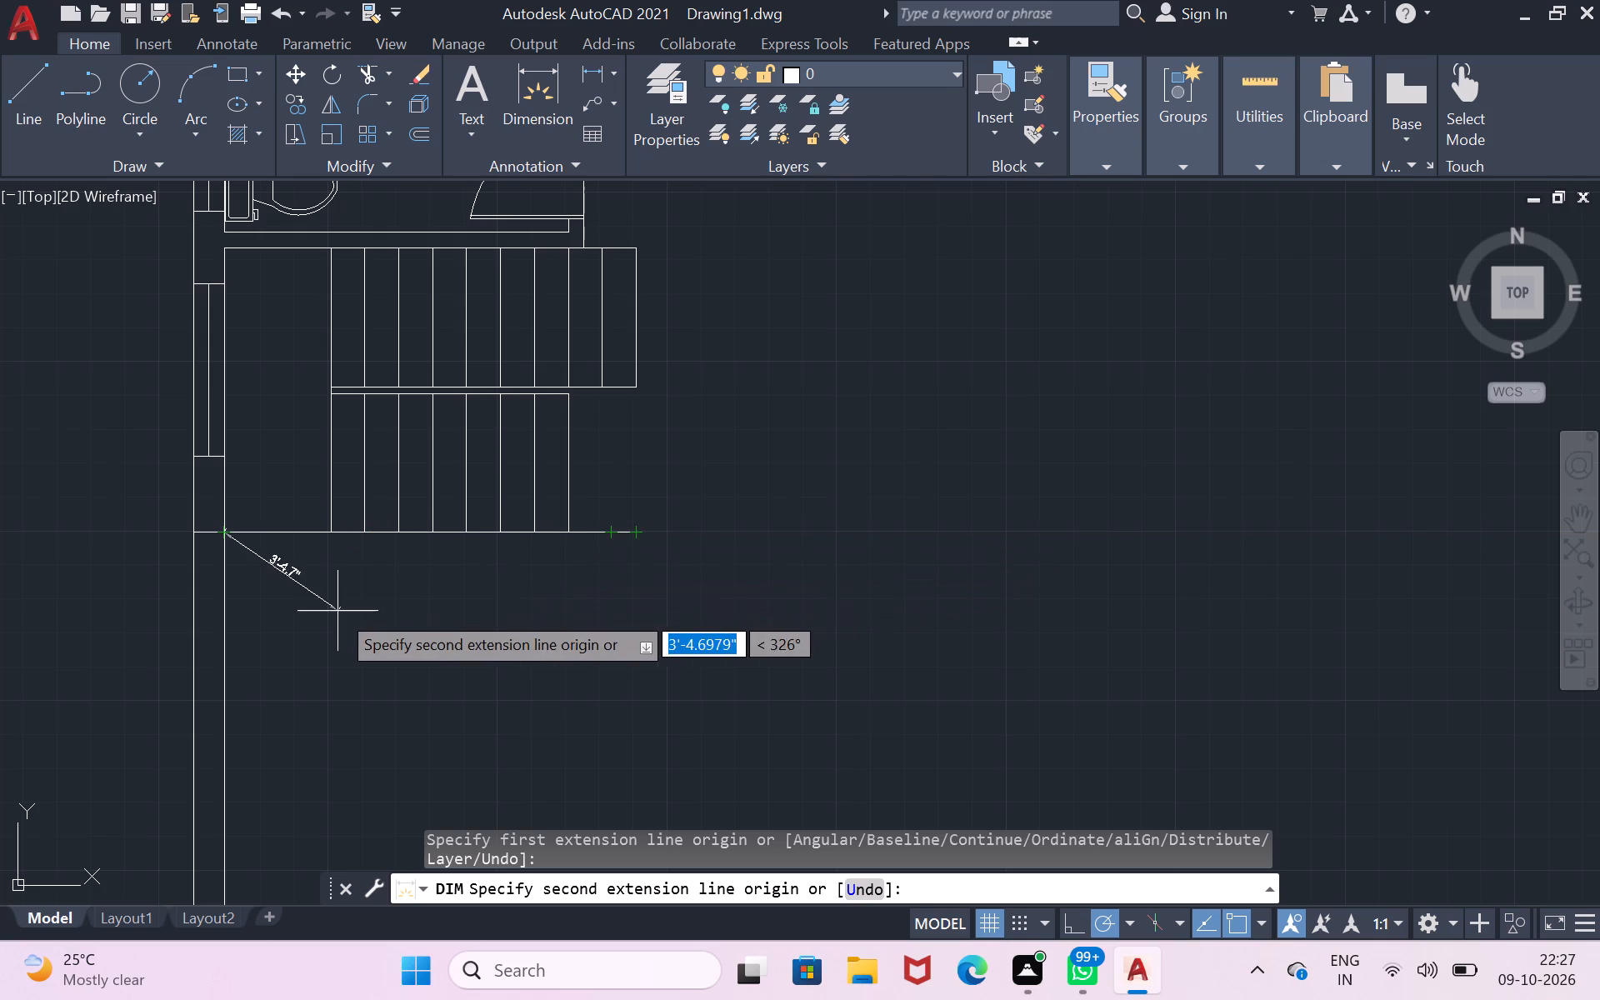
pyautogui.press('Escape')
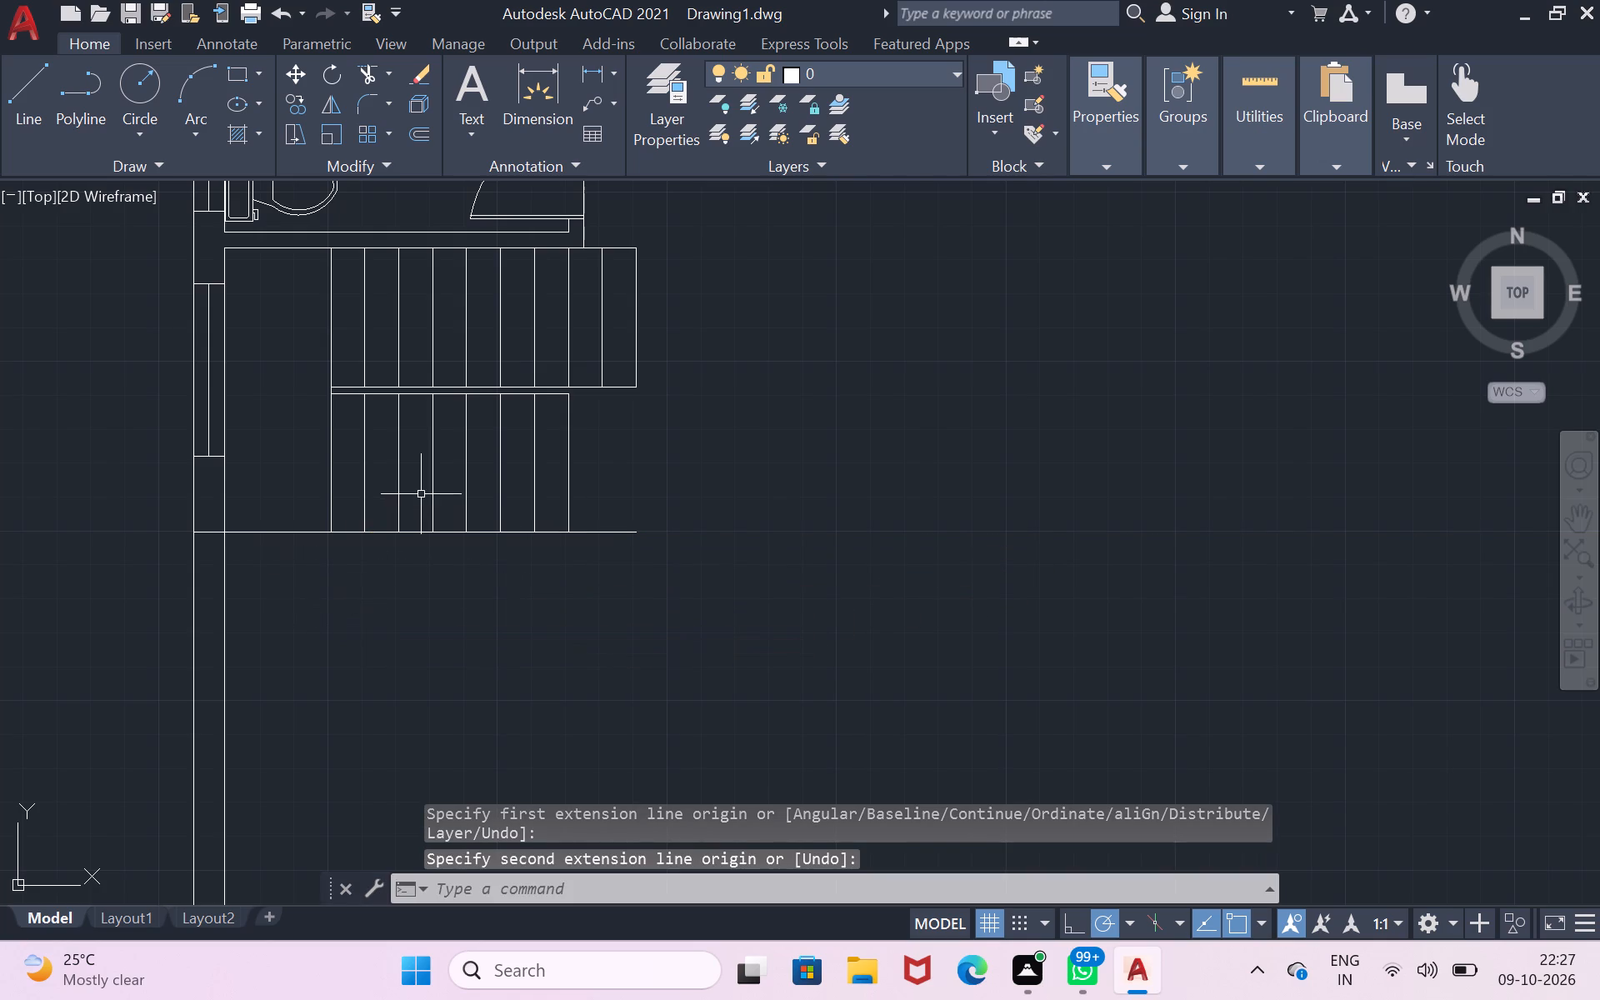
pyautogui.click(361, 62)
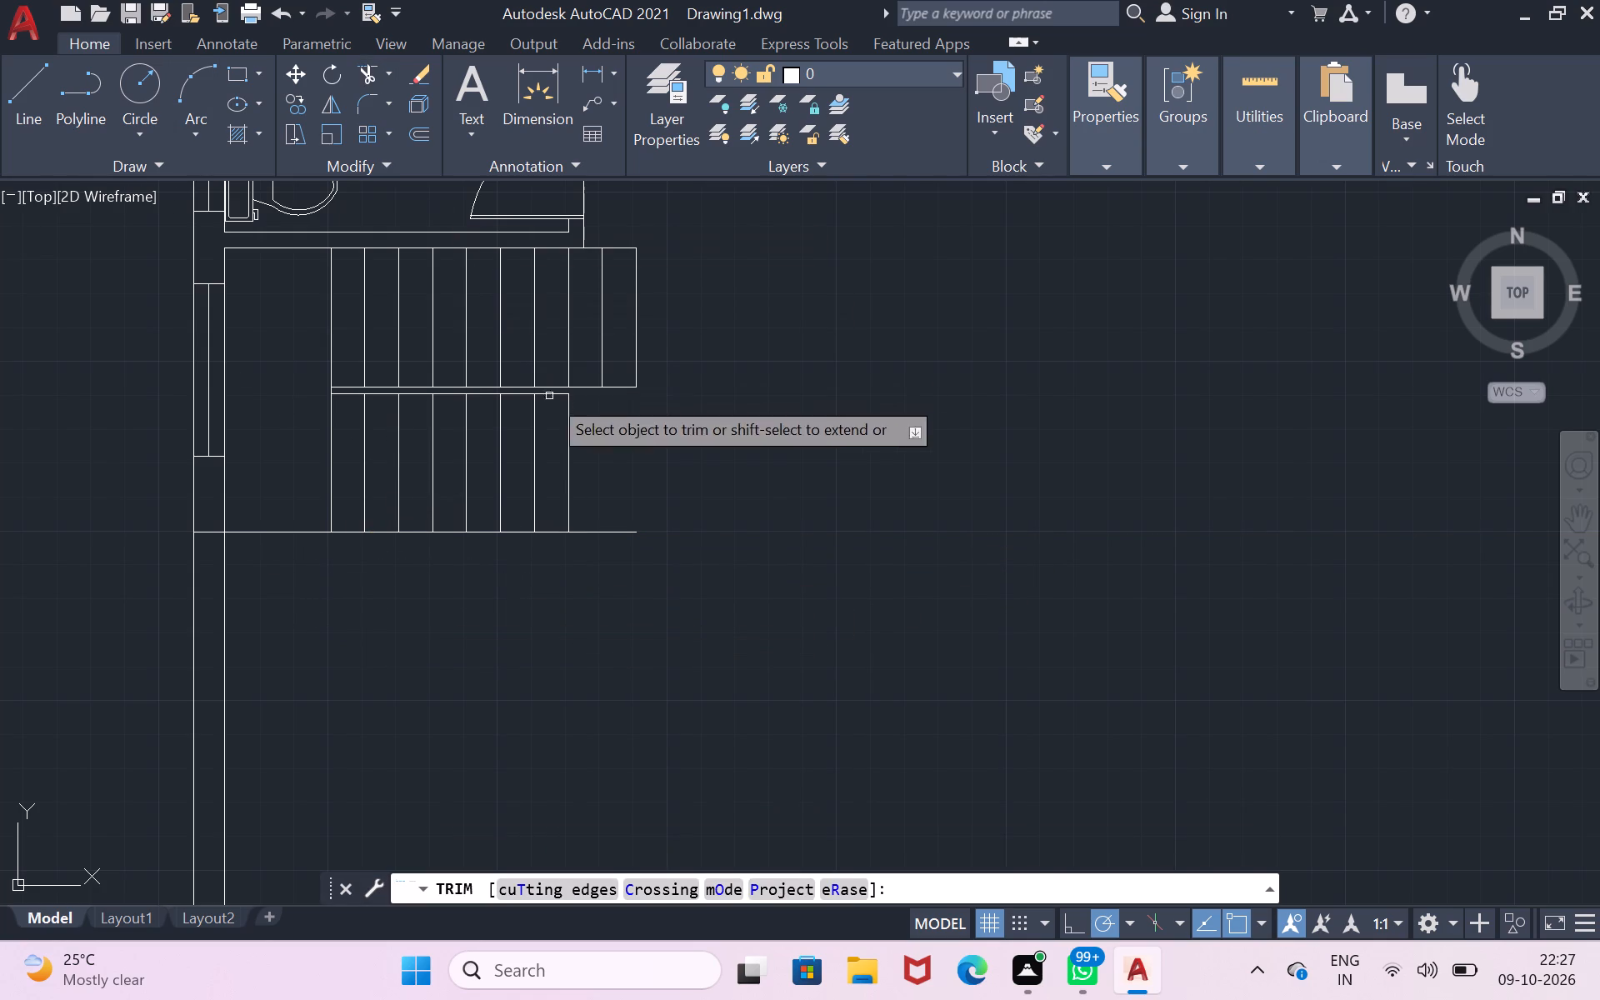
# Draw a 10' vertical line from the free end of the 8'0" bottom line up to the horizontal line below the staircase.
pyautogui.scroll(-2, 652, 578)
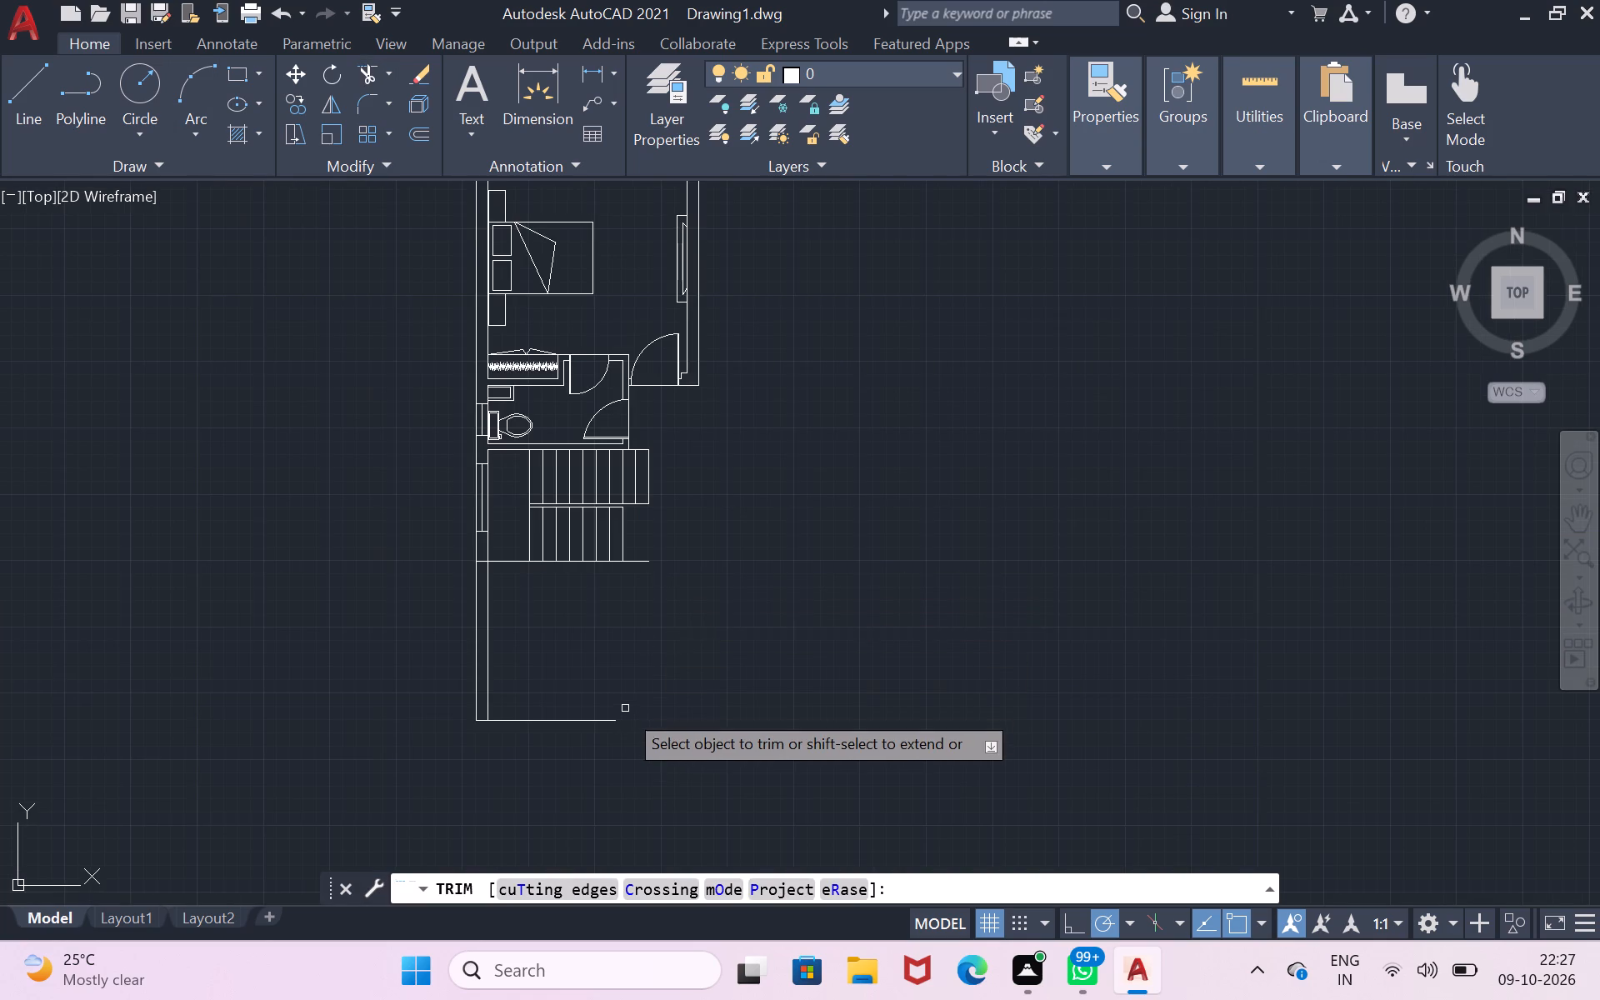
pyautogui.scroll(1, 623, 710)
pyautogui.click(32, 93)
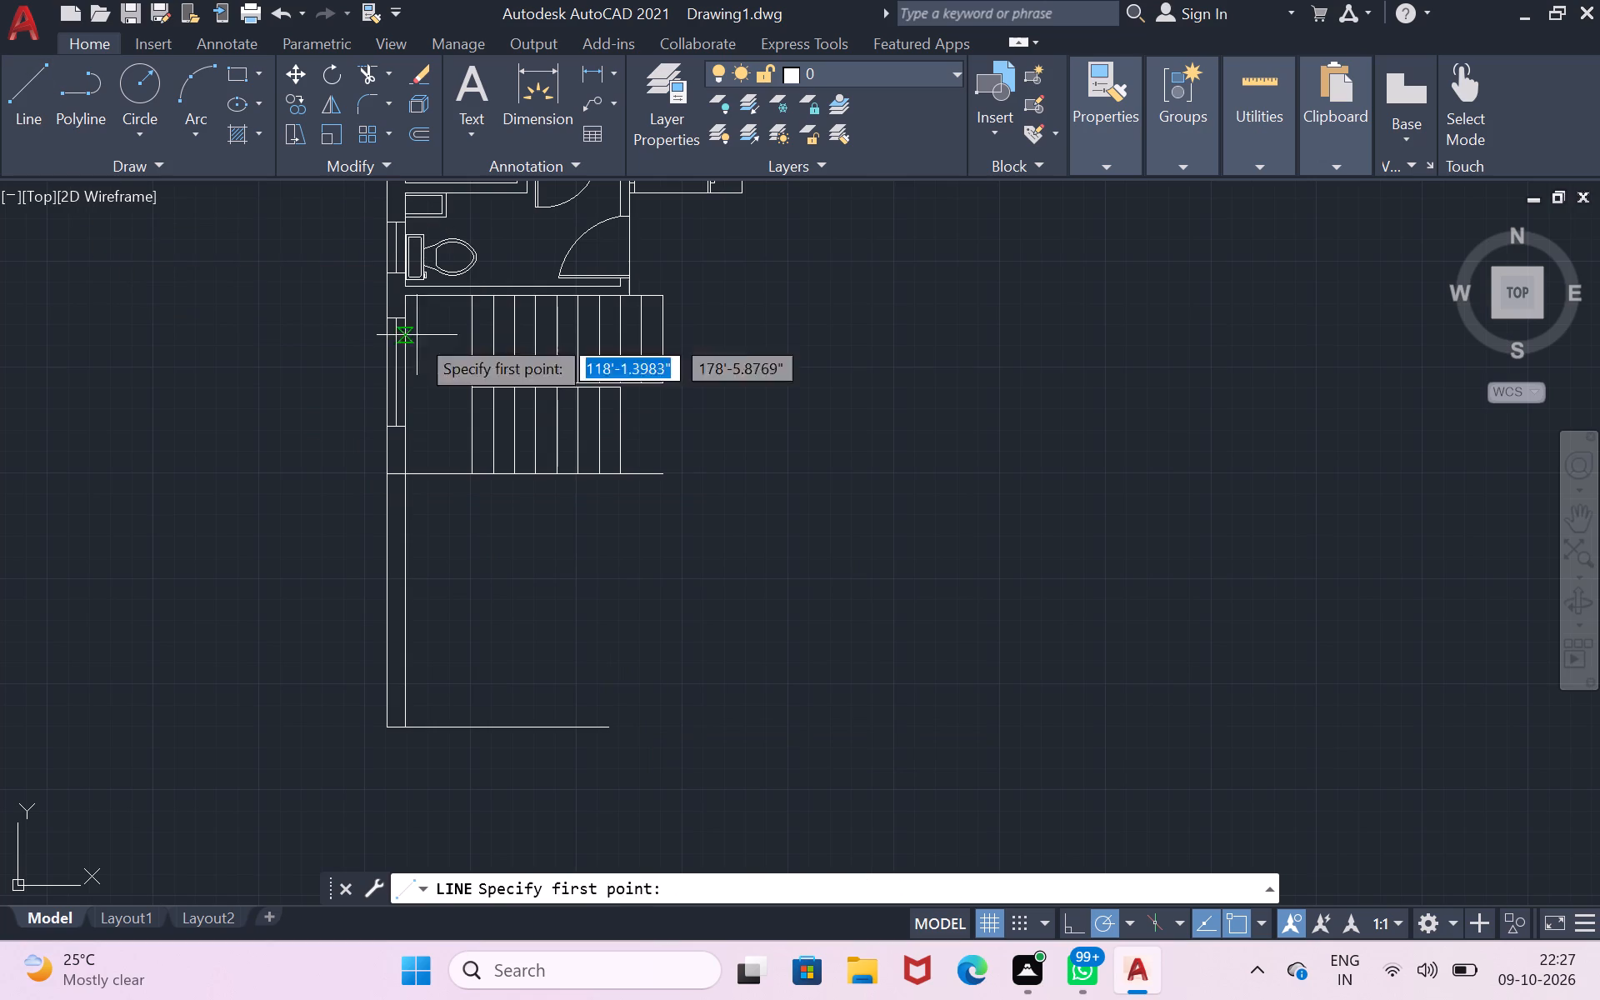
pyautogui.click(612, 726)
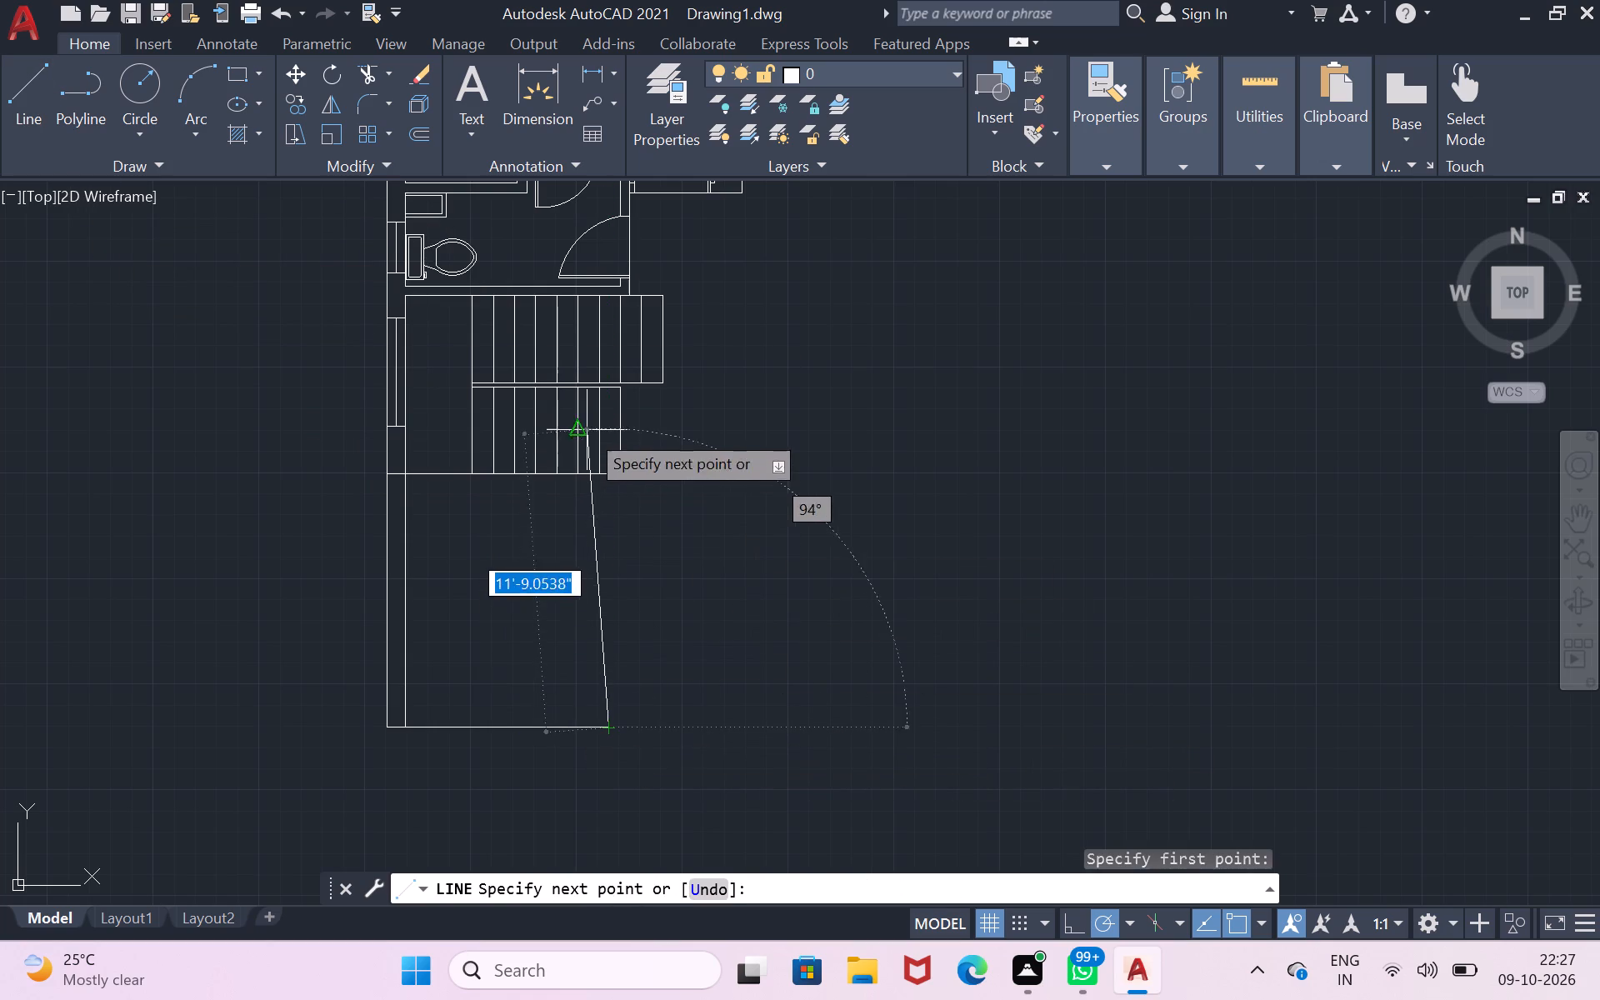
pyautogui.scroll(2, 608, 475)
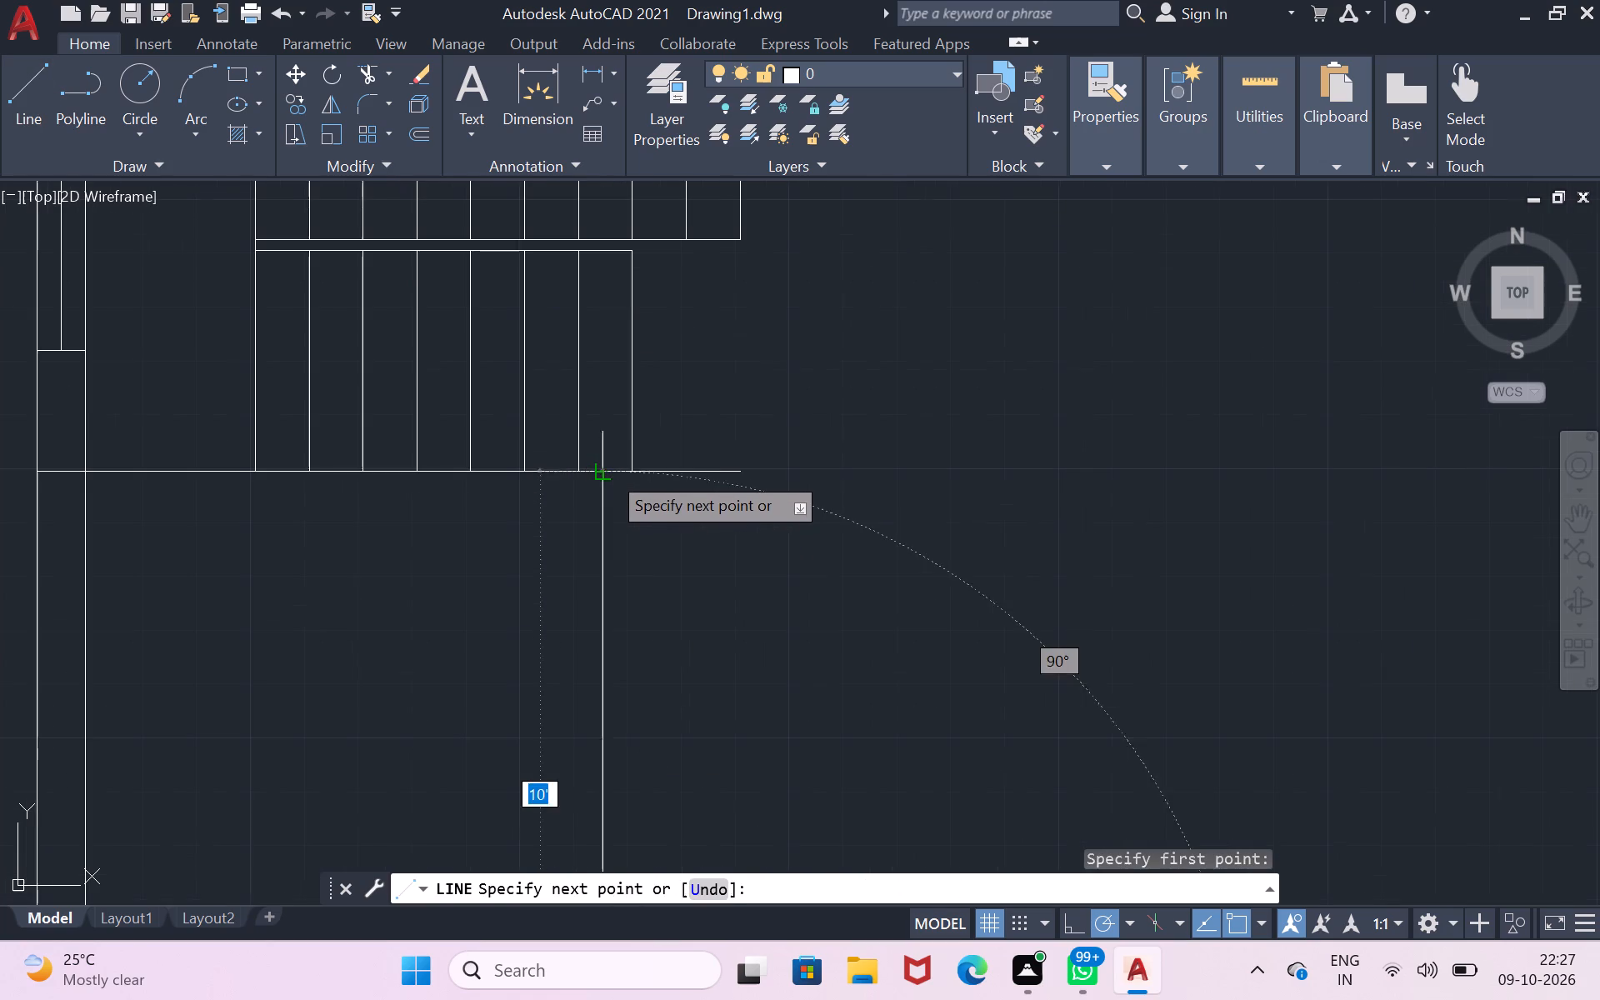
pyautogui.click(597, 476)
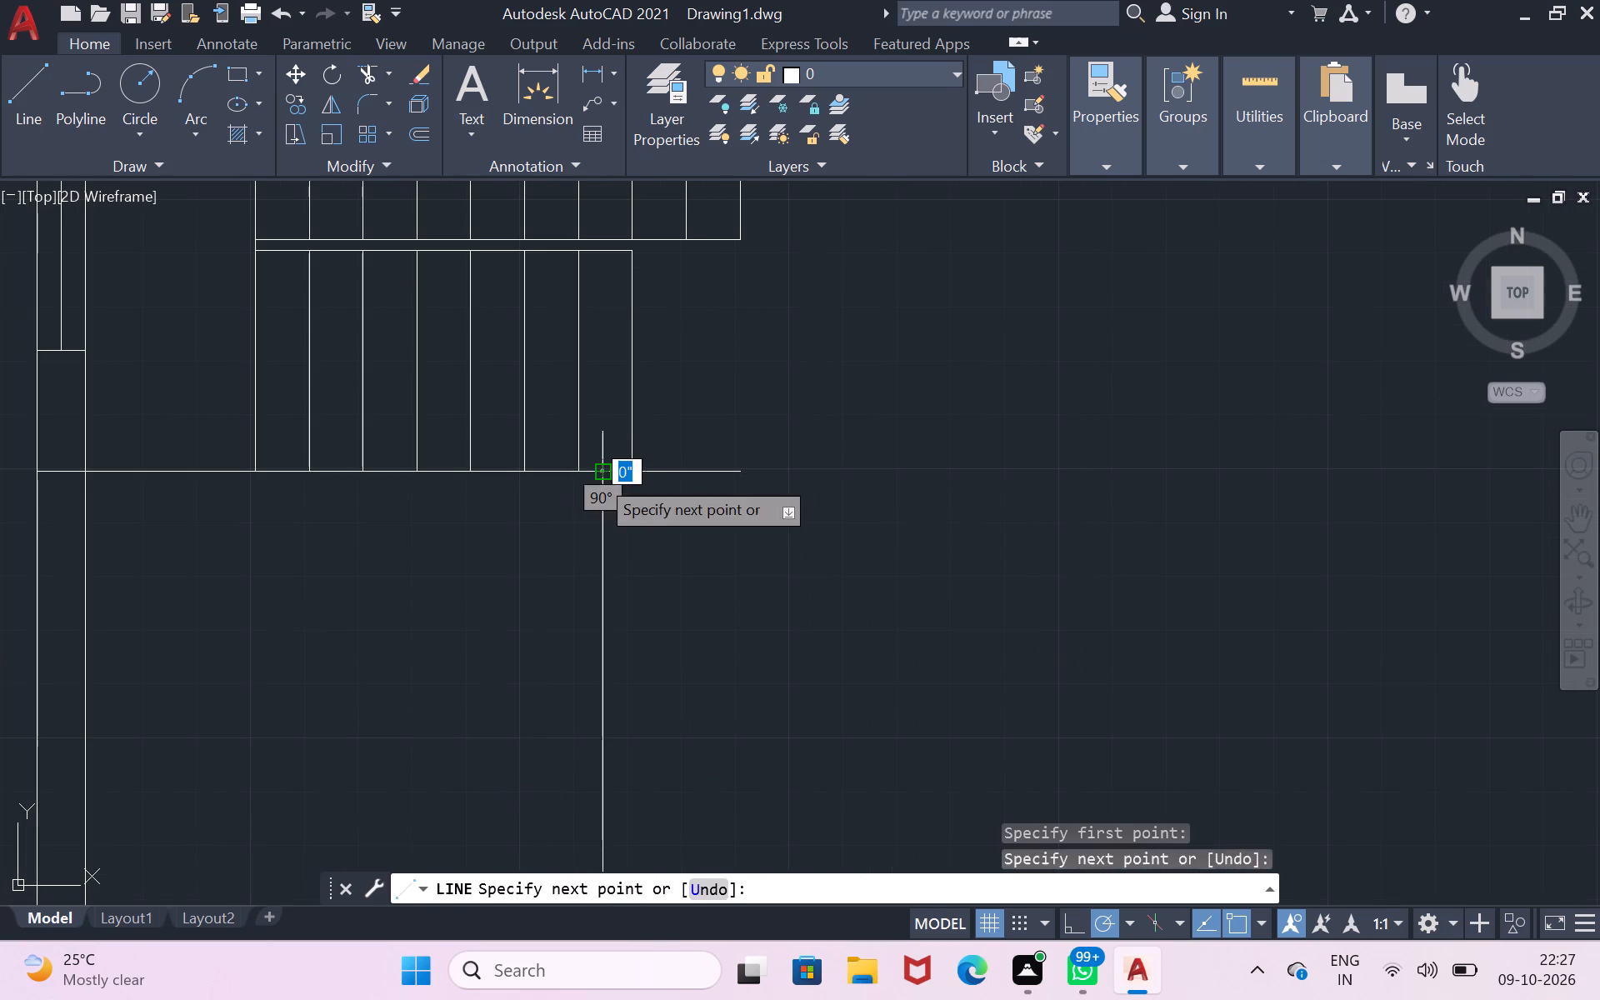
pyautogui.press('Return')
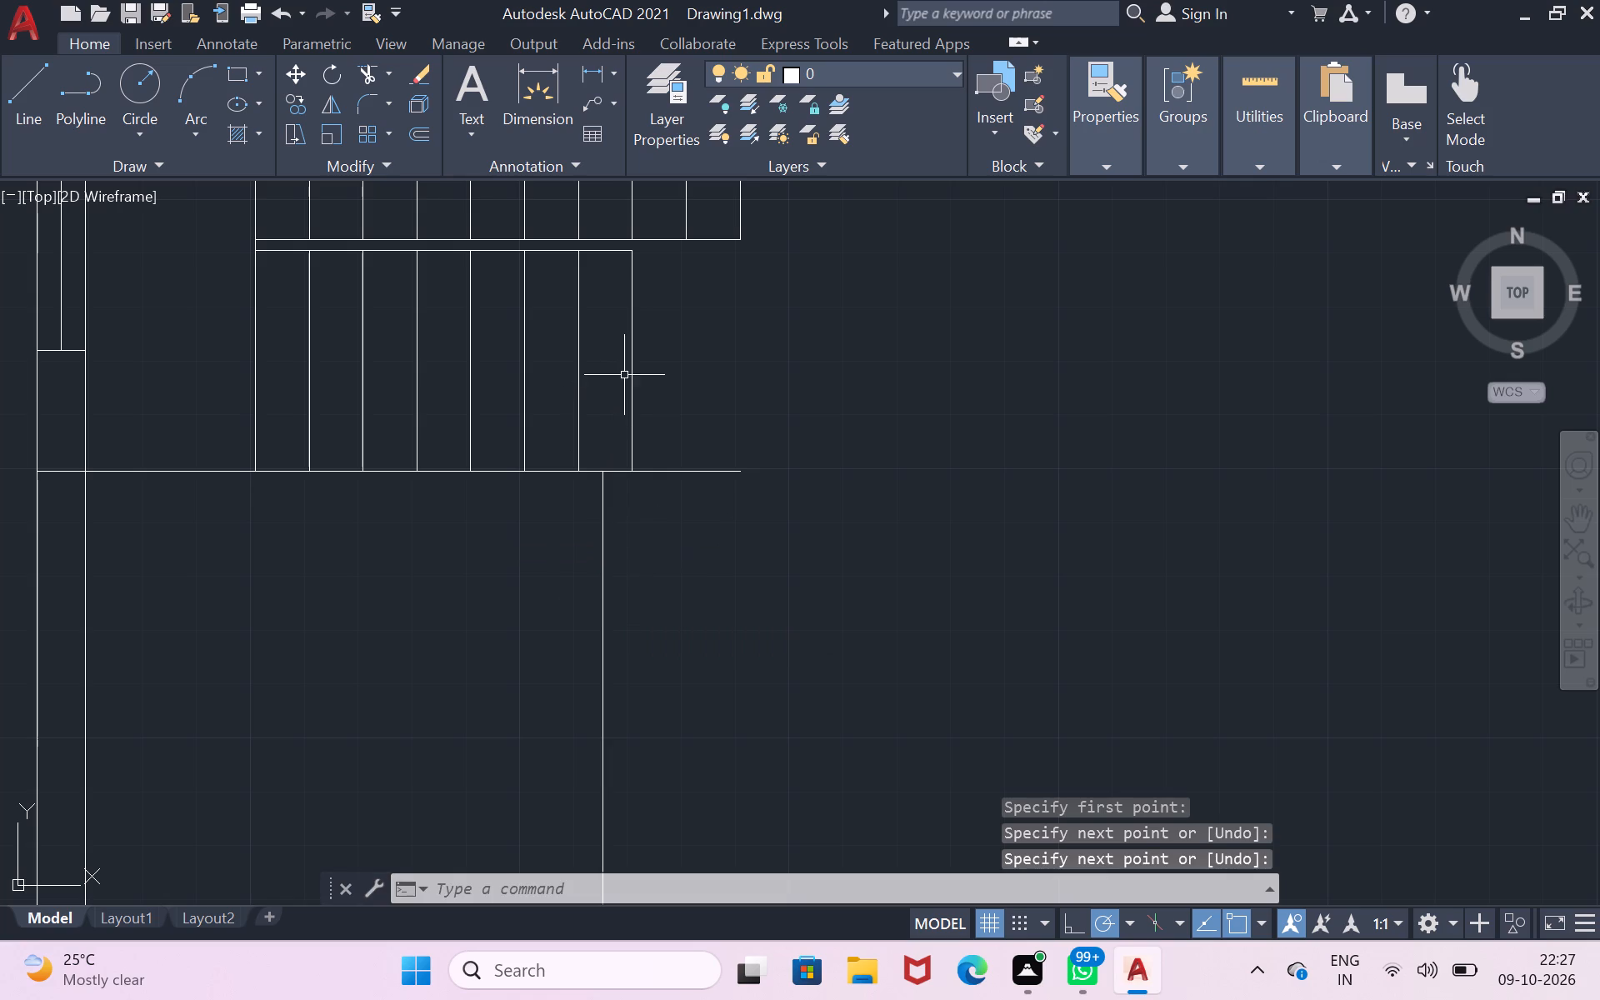
# Erase the outermost vertical tread line of the lower stair flight.
pyautogui.click(633, 369)
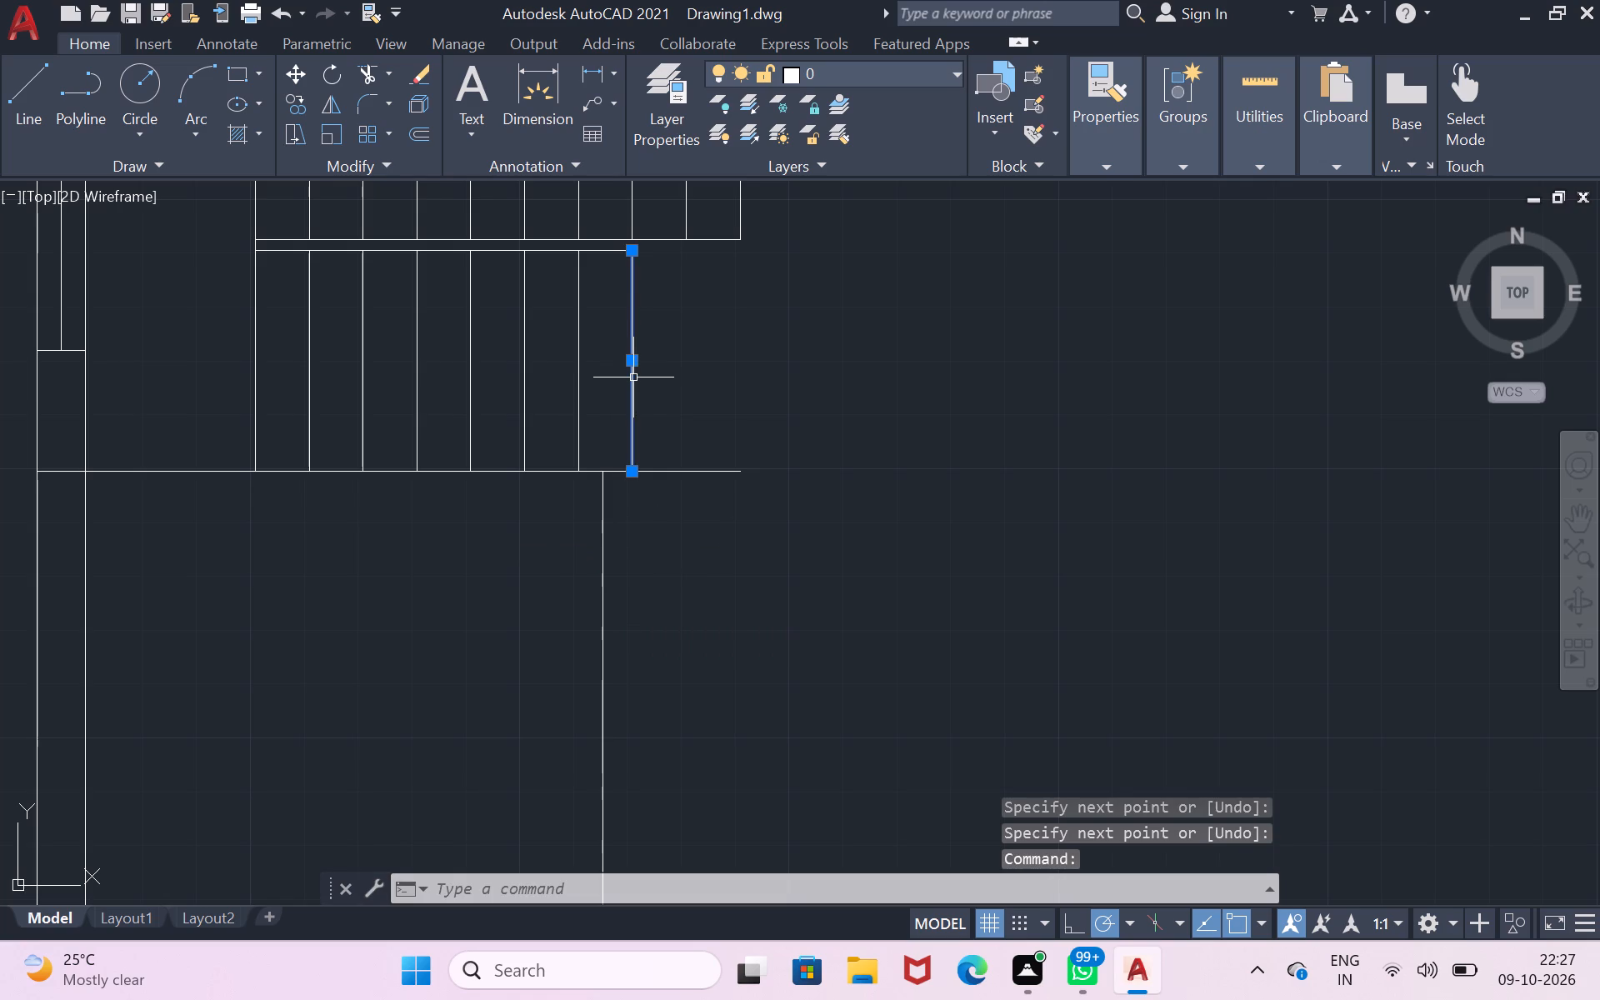
pyautogui.press('Delete')
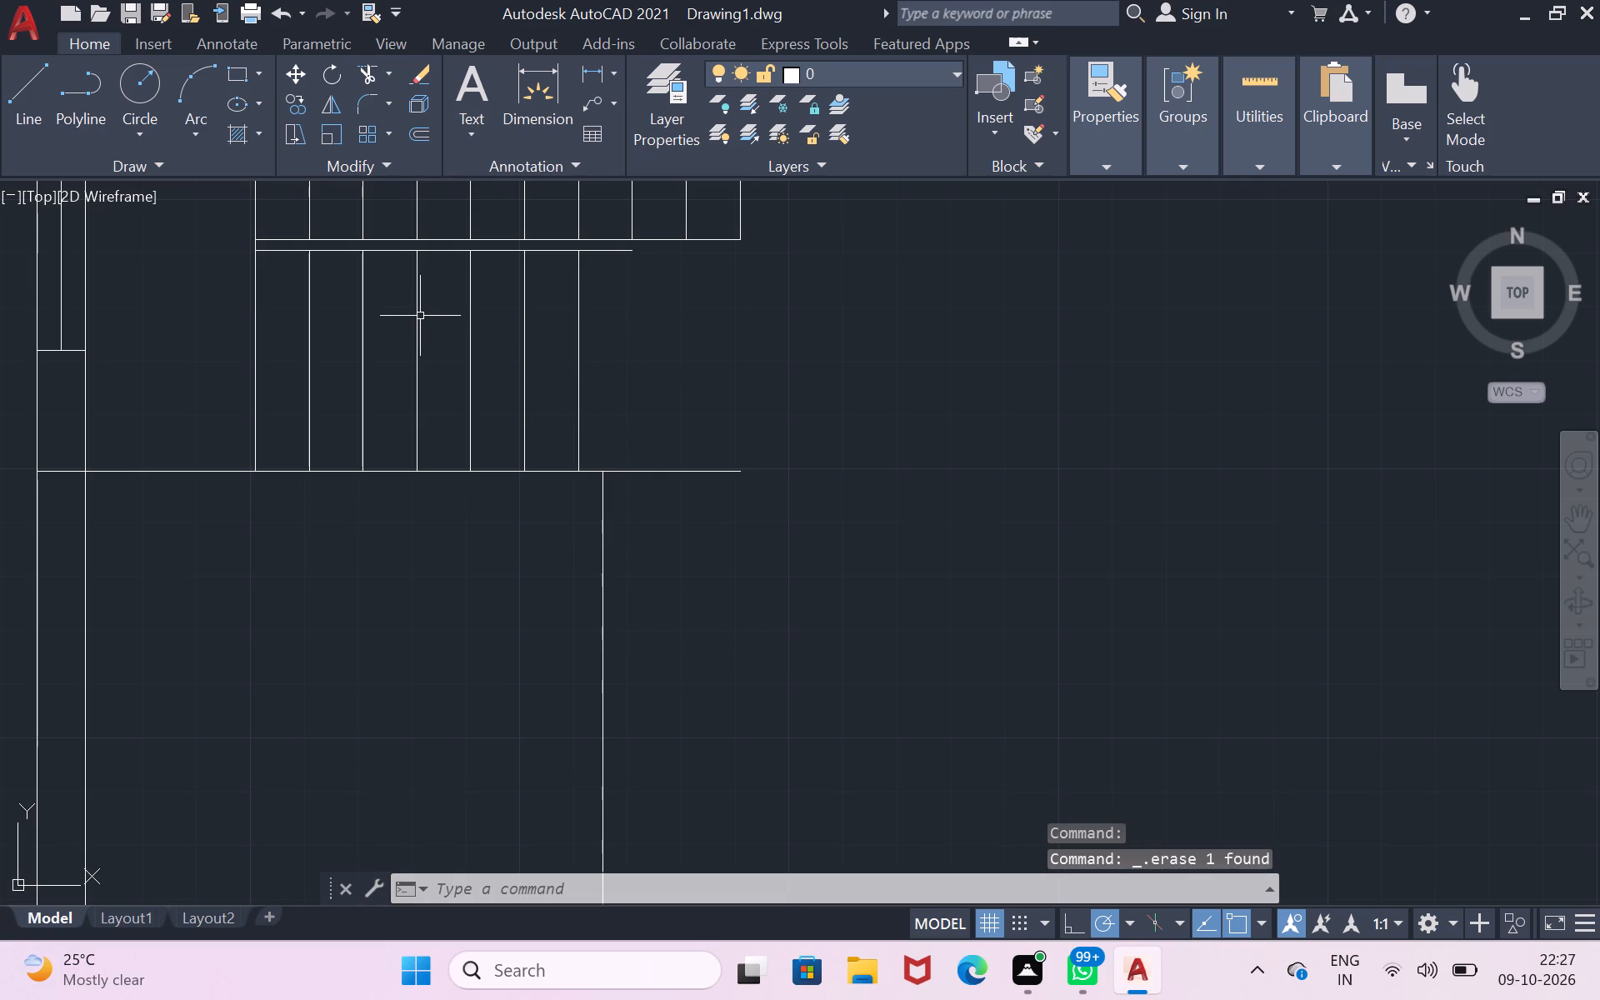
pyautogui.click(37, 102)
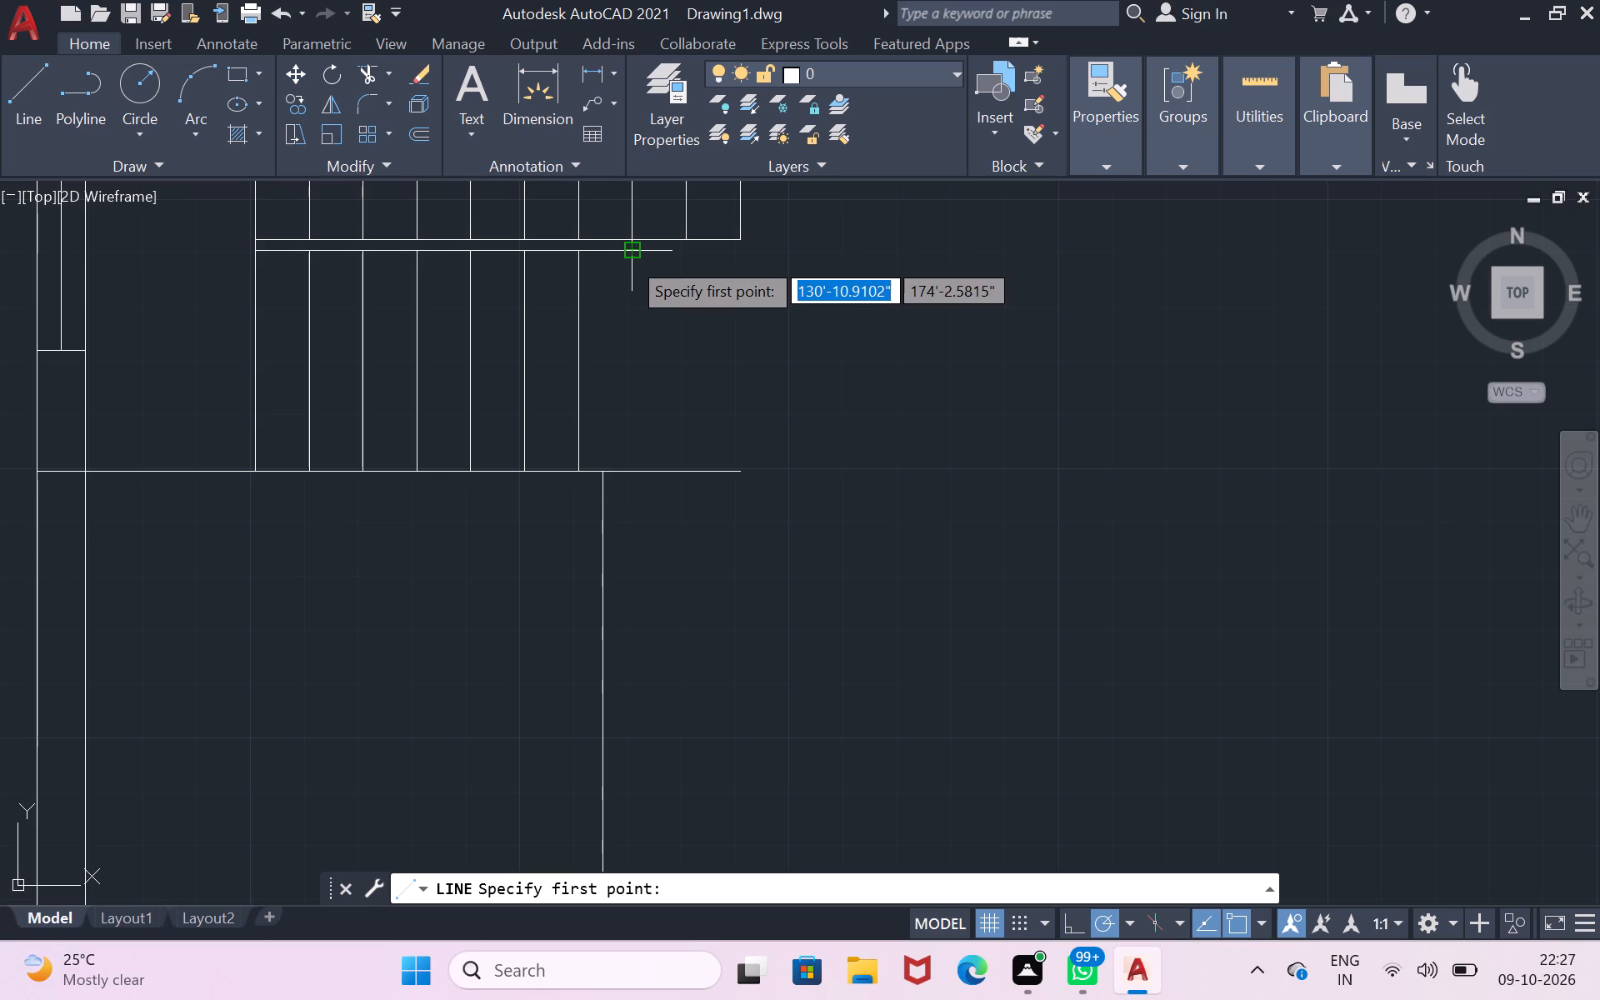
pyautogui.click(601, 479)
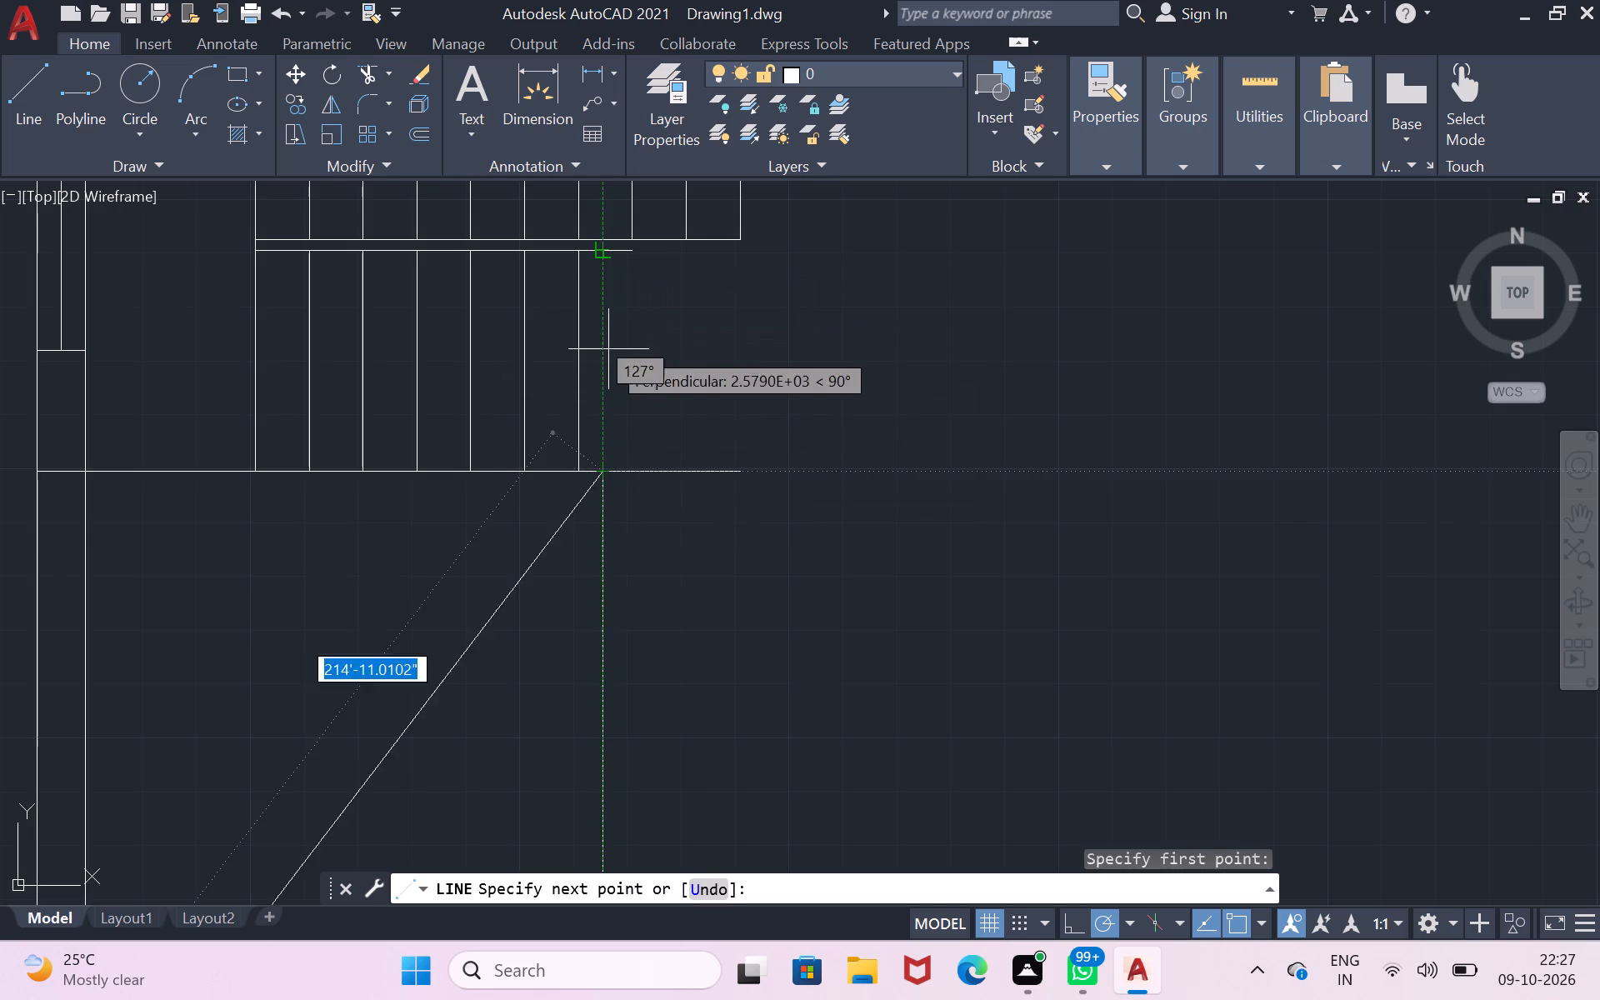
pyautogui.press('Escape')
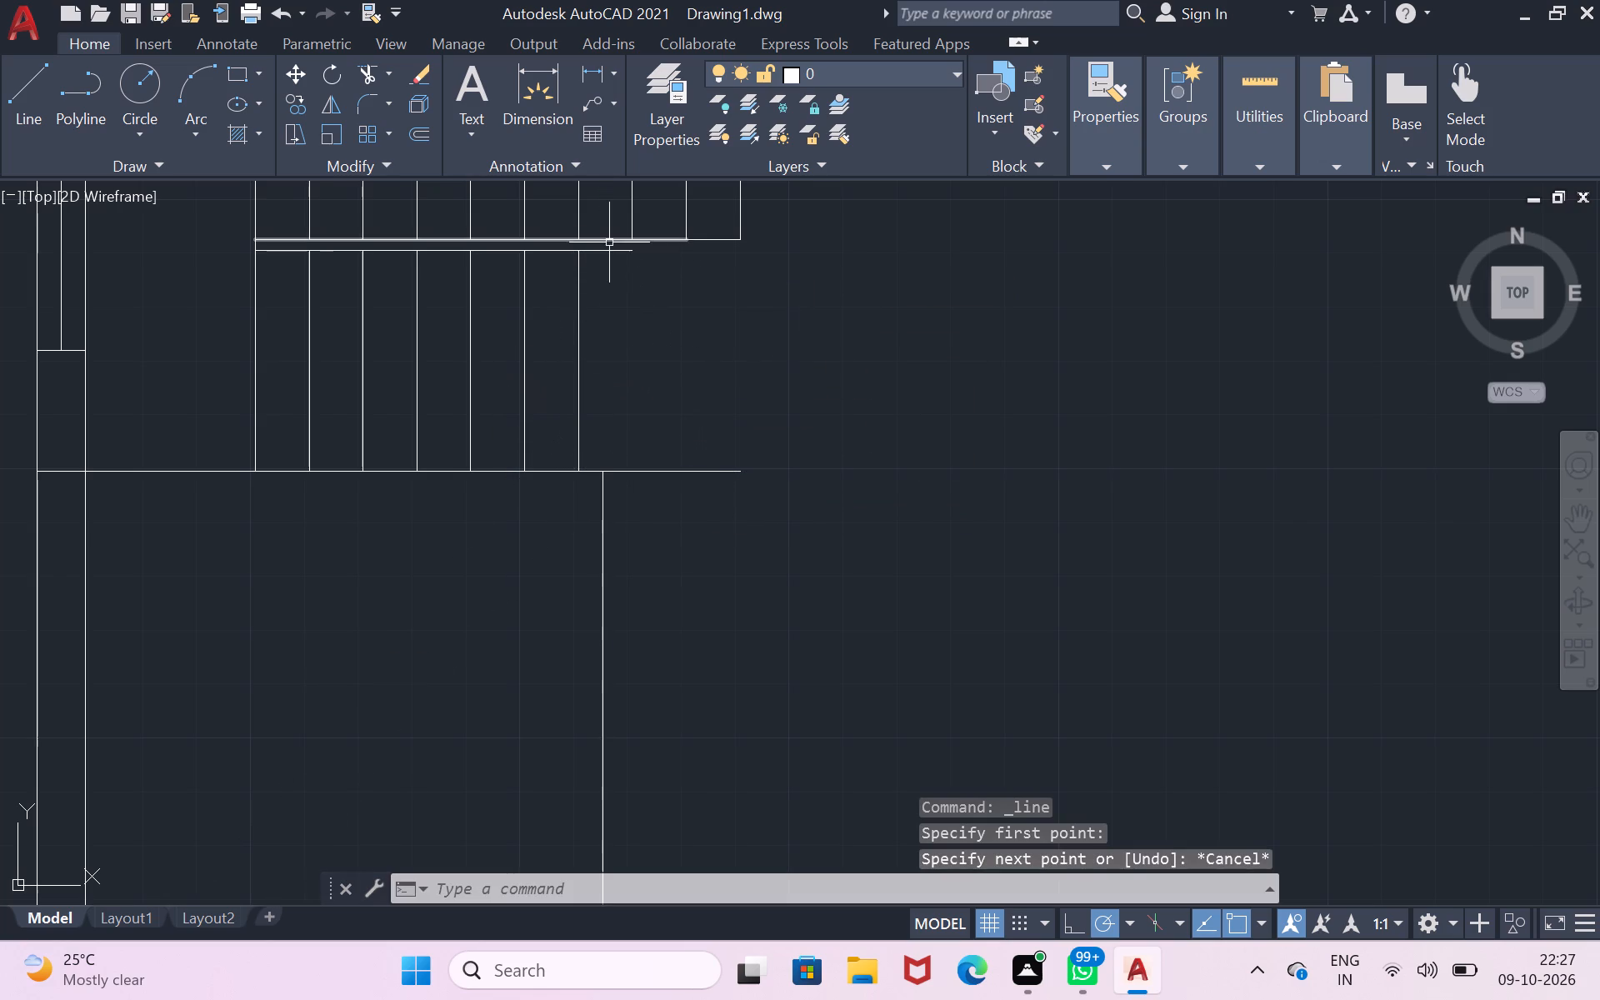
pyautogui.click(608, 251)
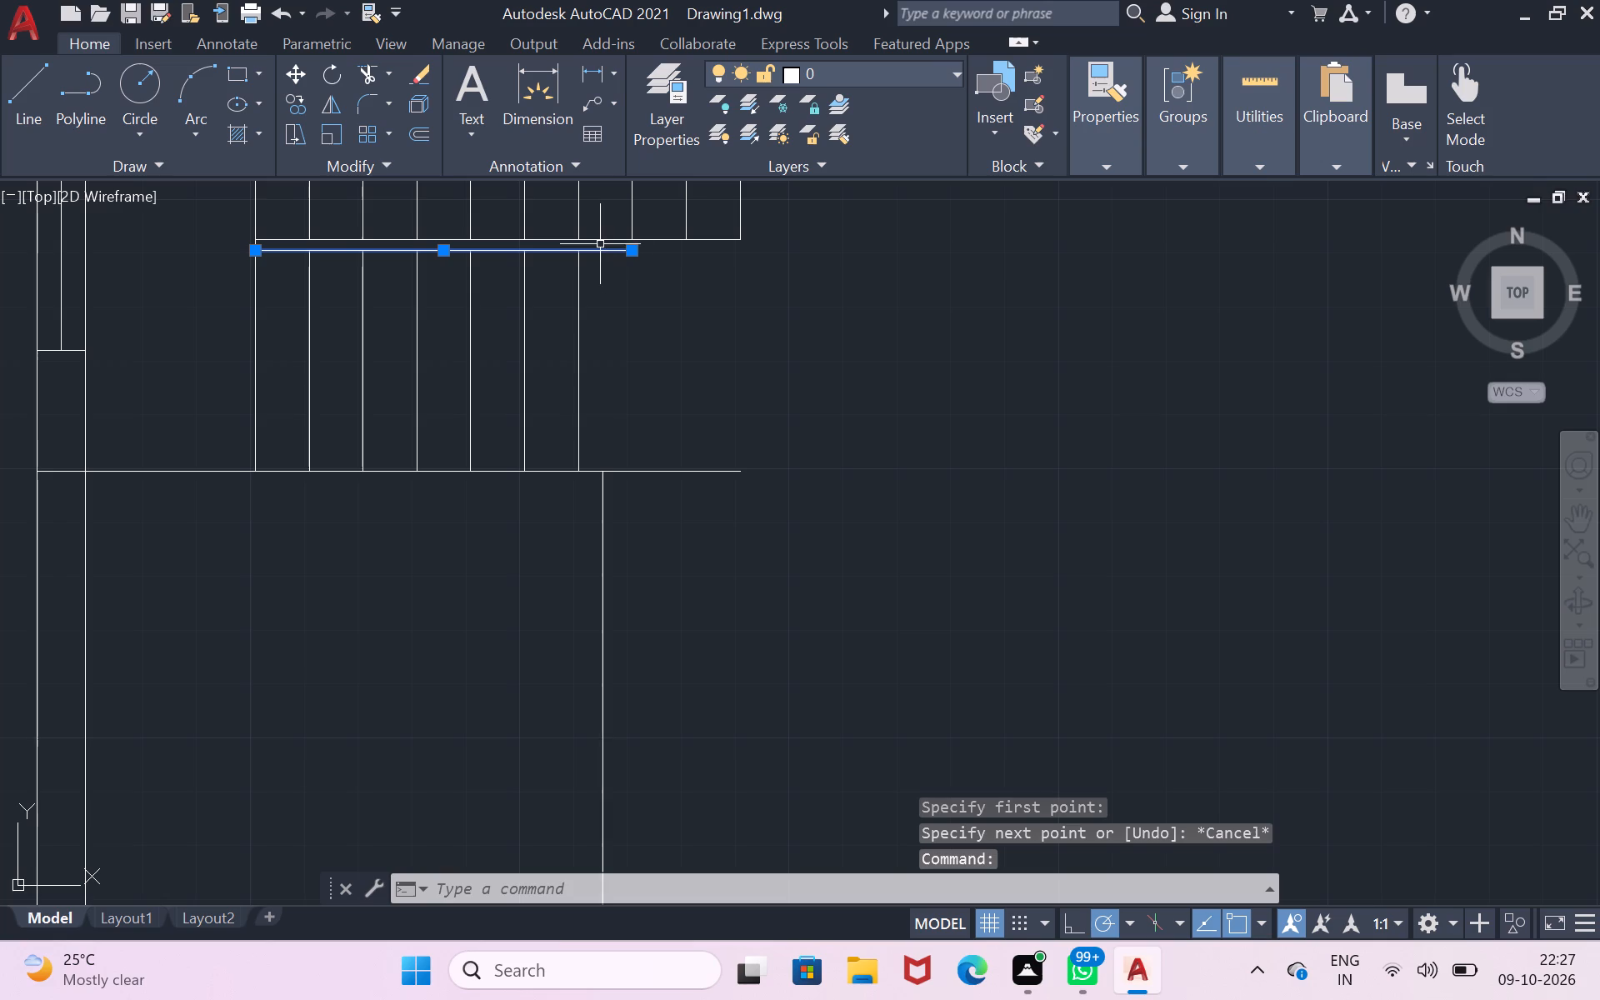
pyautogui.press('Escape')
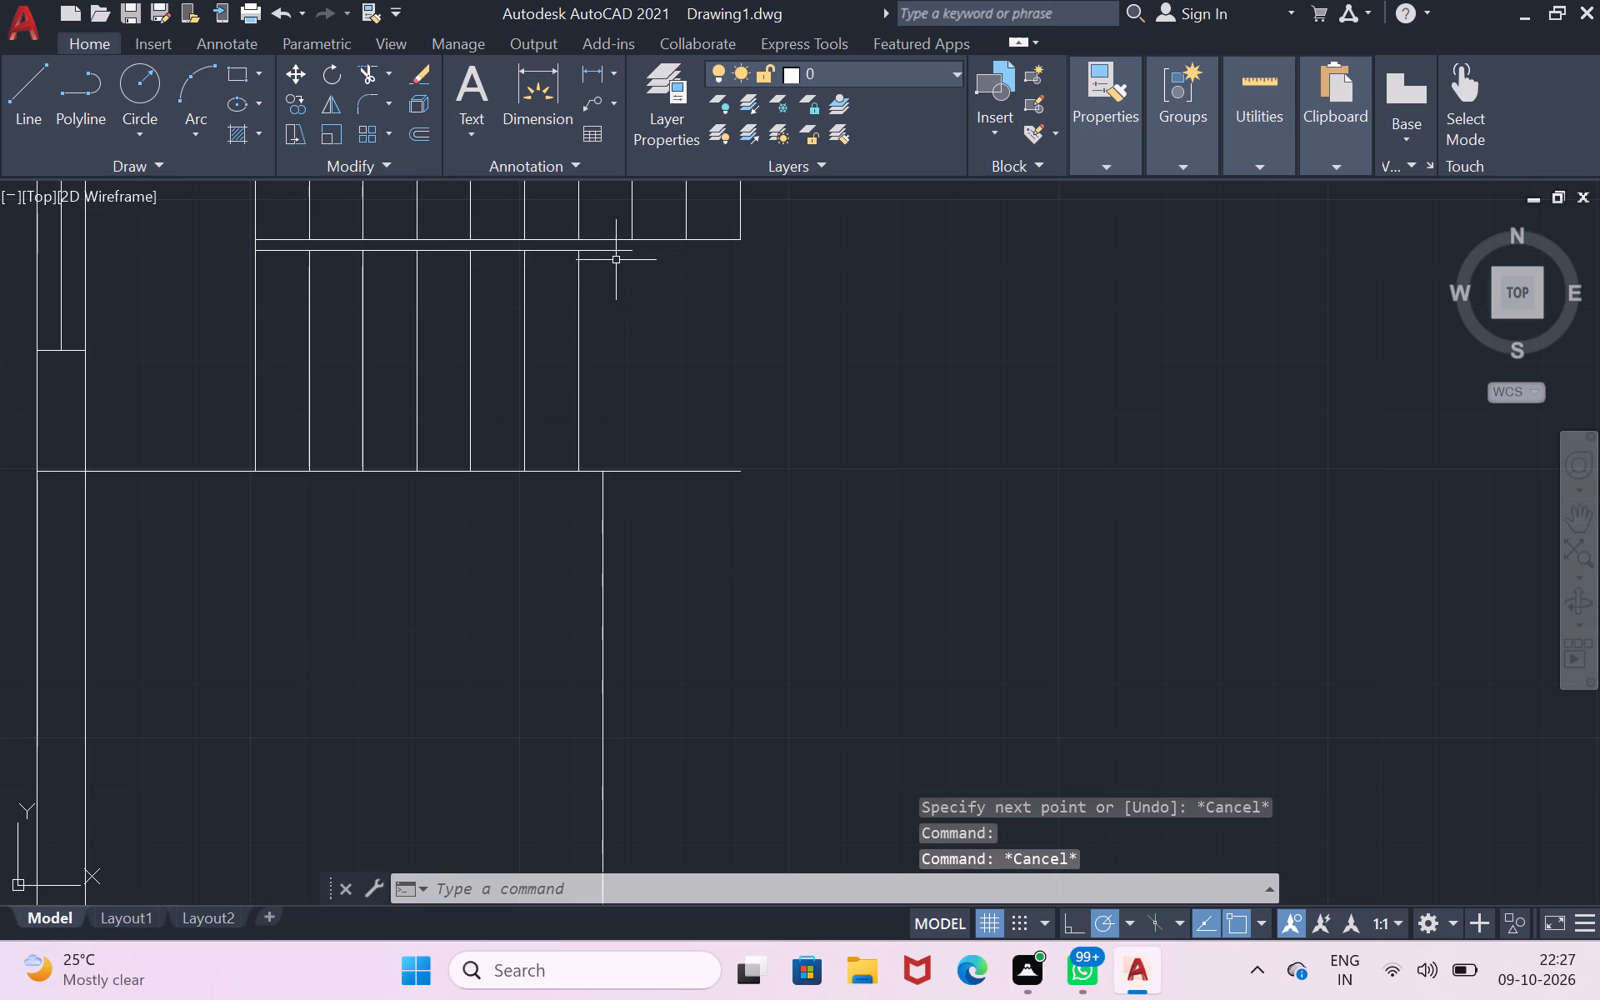
# Trim the lower flight's top line back to the last remaining tread line, using a temporary short line across the gap between the flights.
pyautogui.click(29, 85)
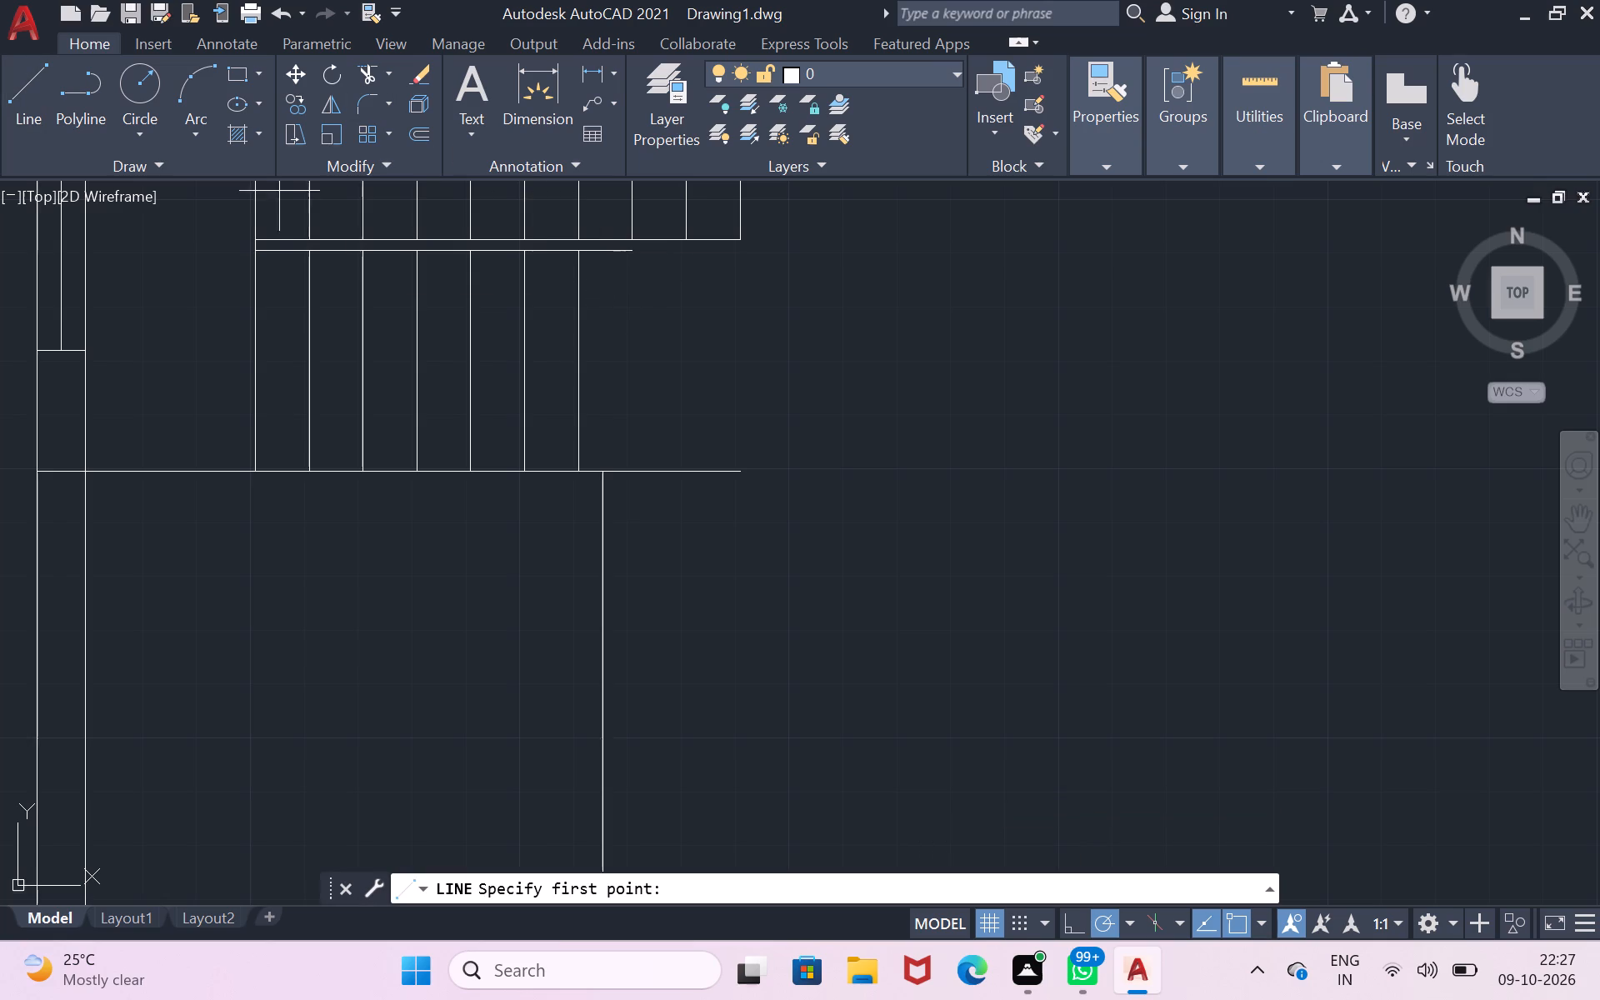
pyautogui.click(577, 251)
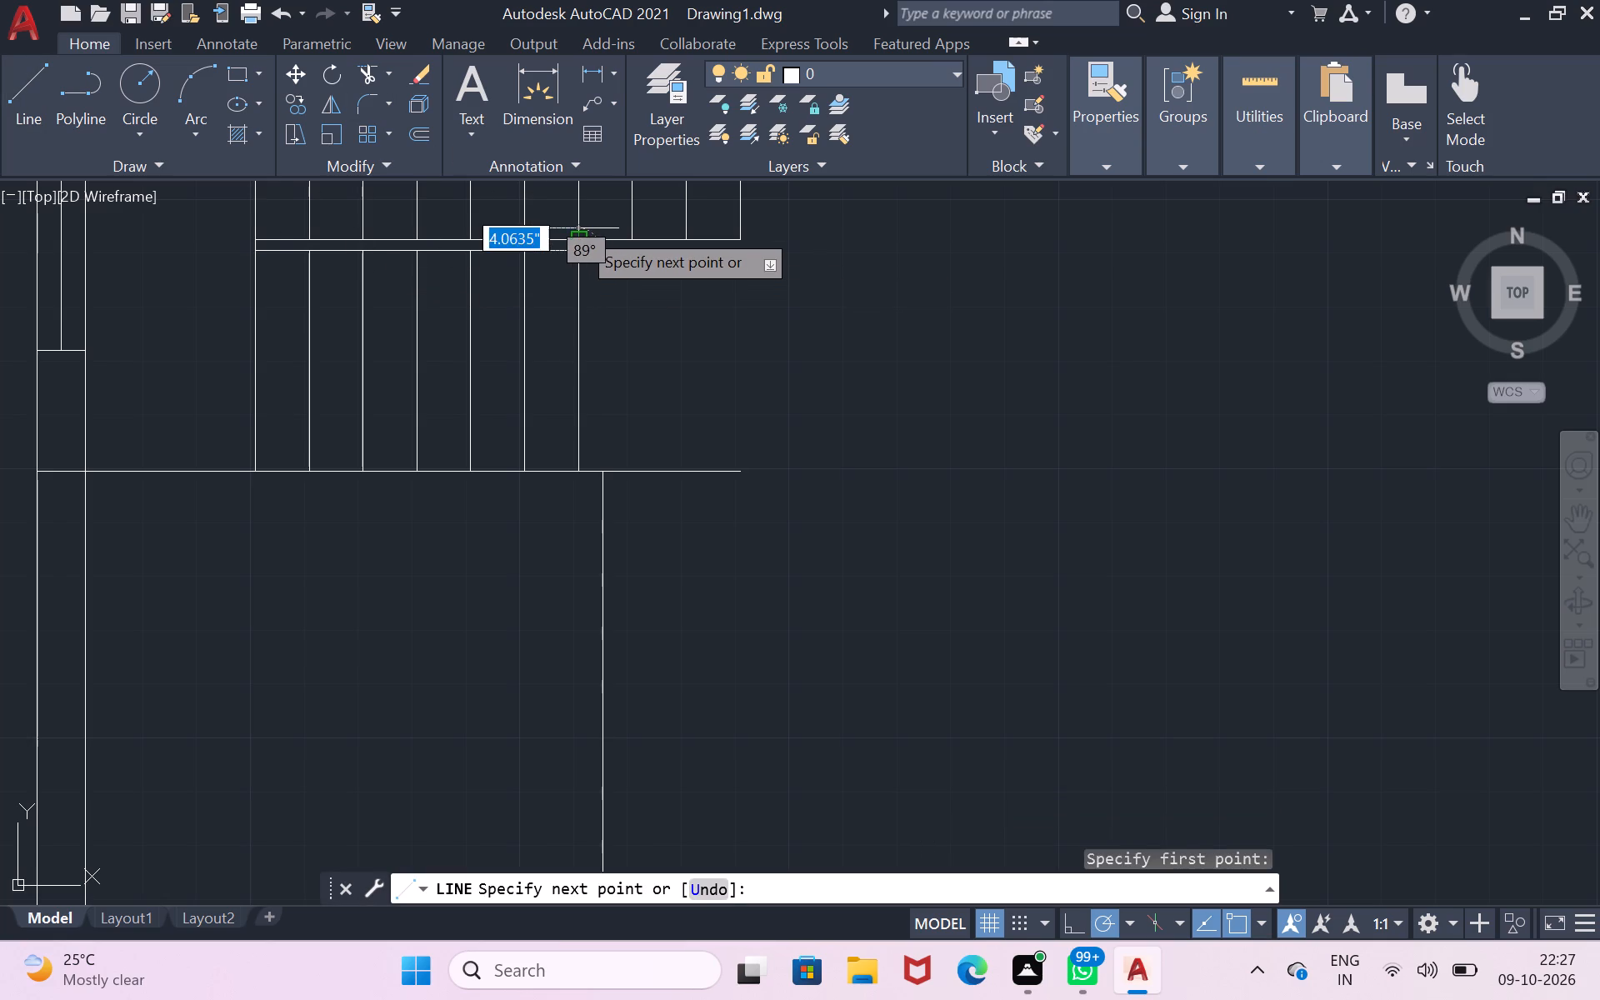
pyautogui.click(578, 228)
pyautogui.press('Return')
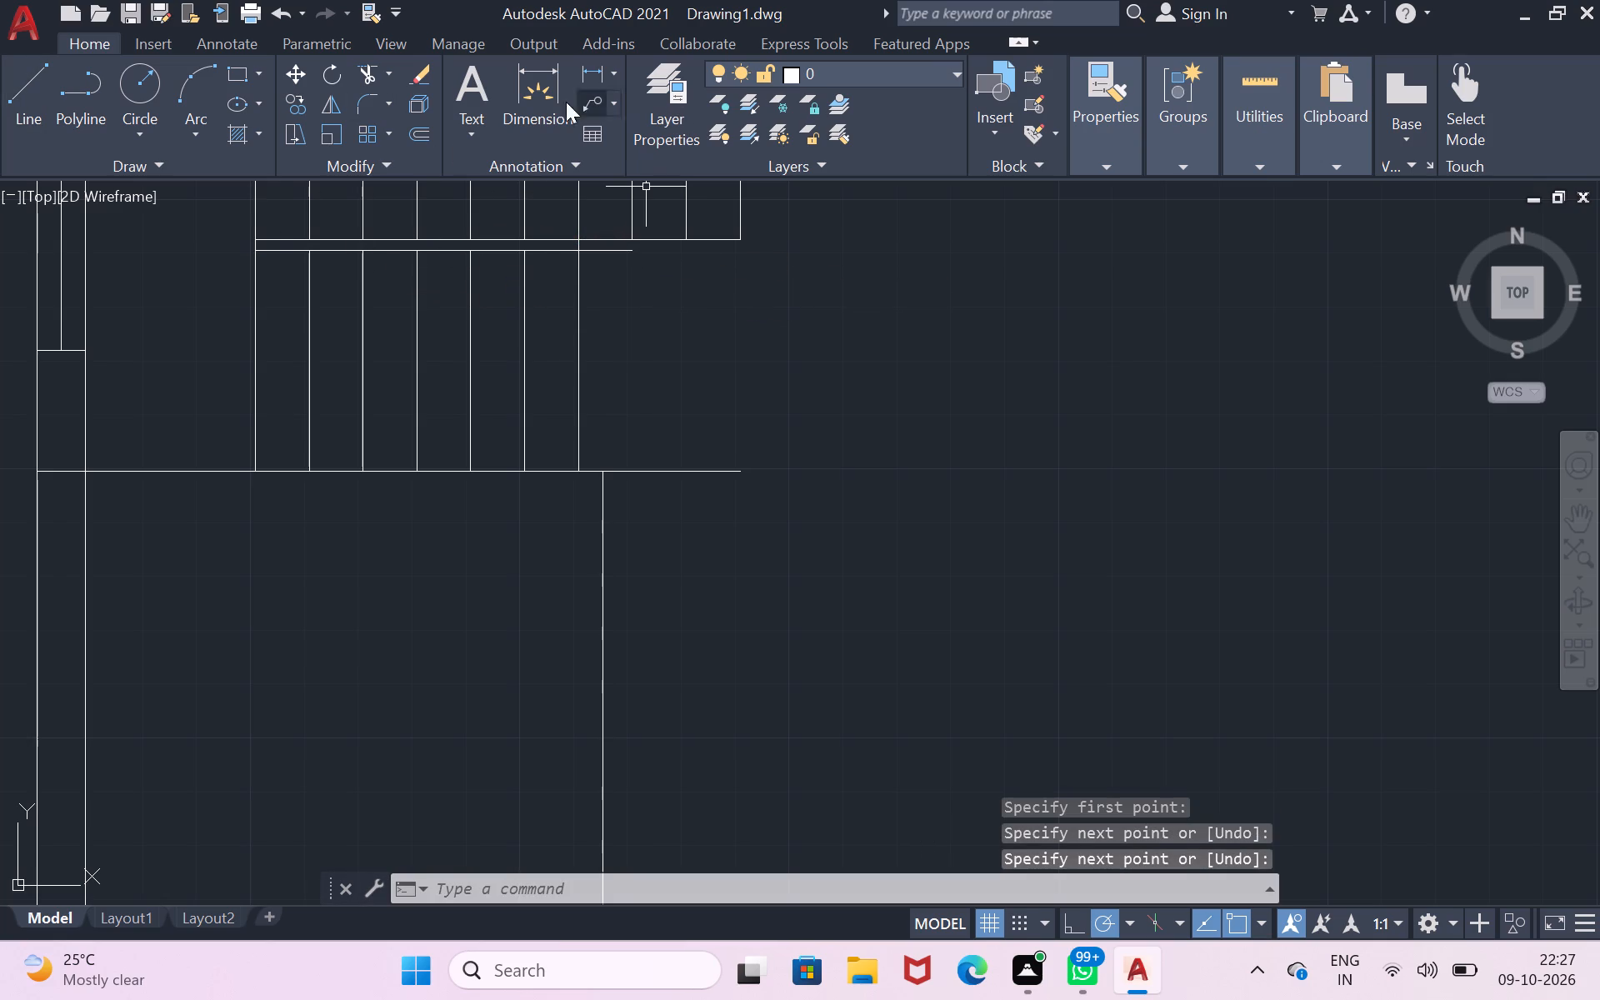
pyautogui.click(370, 77)
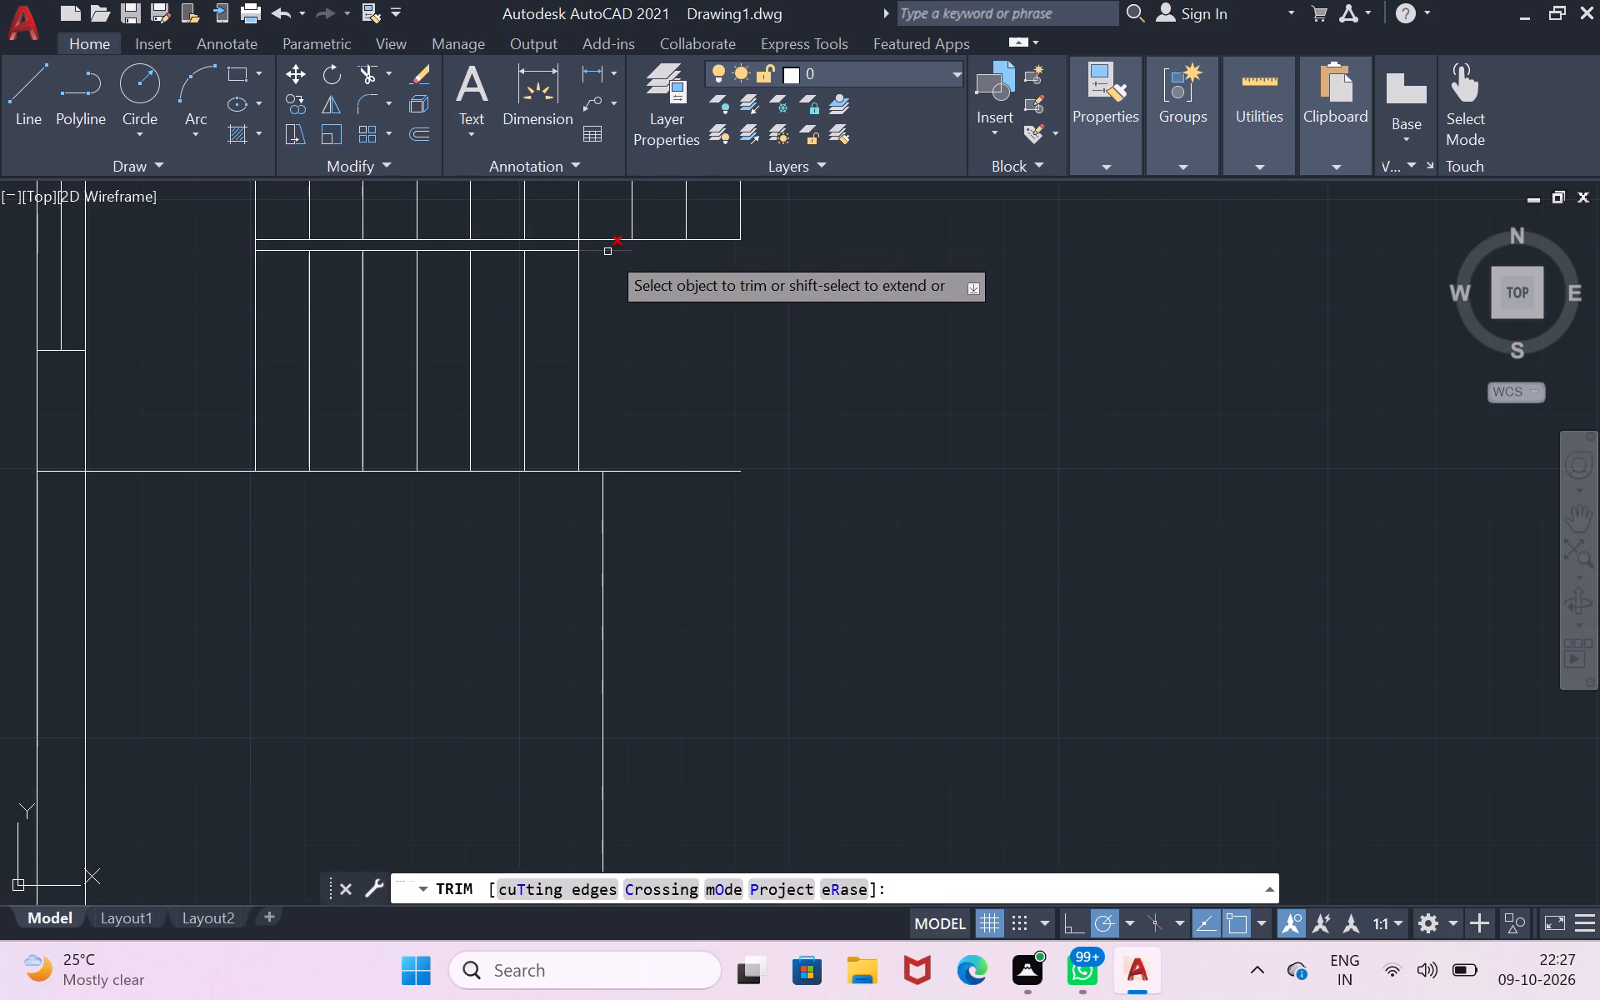
pyautogui.click(607, 252)
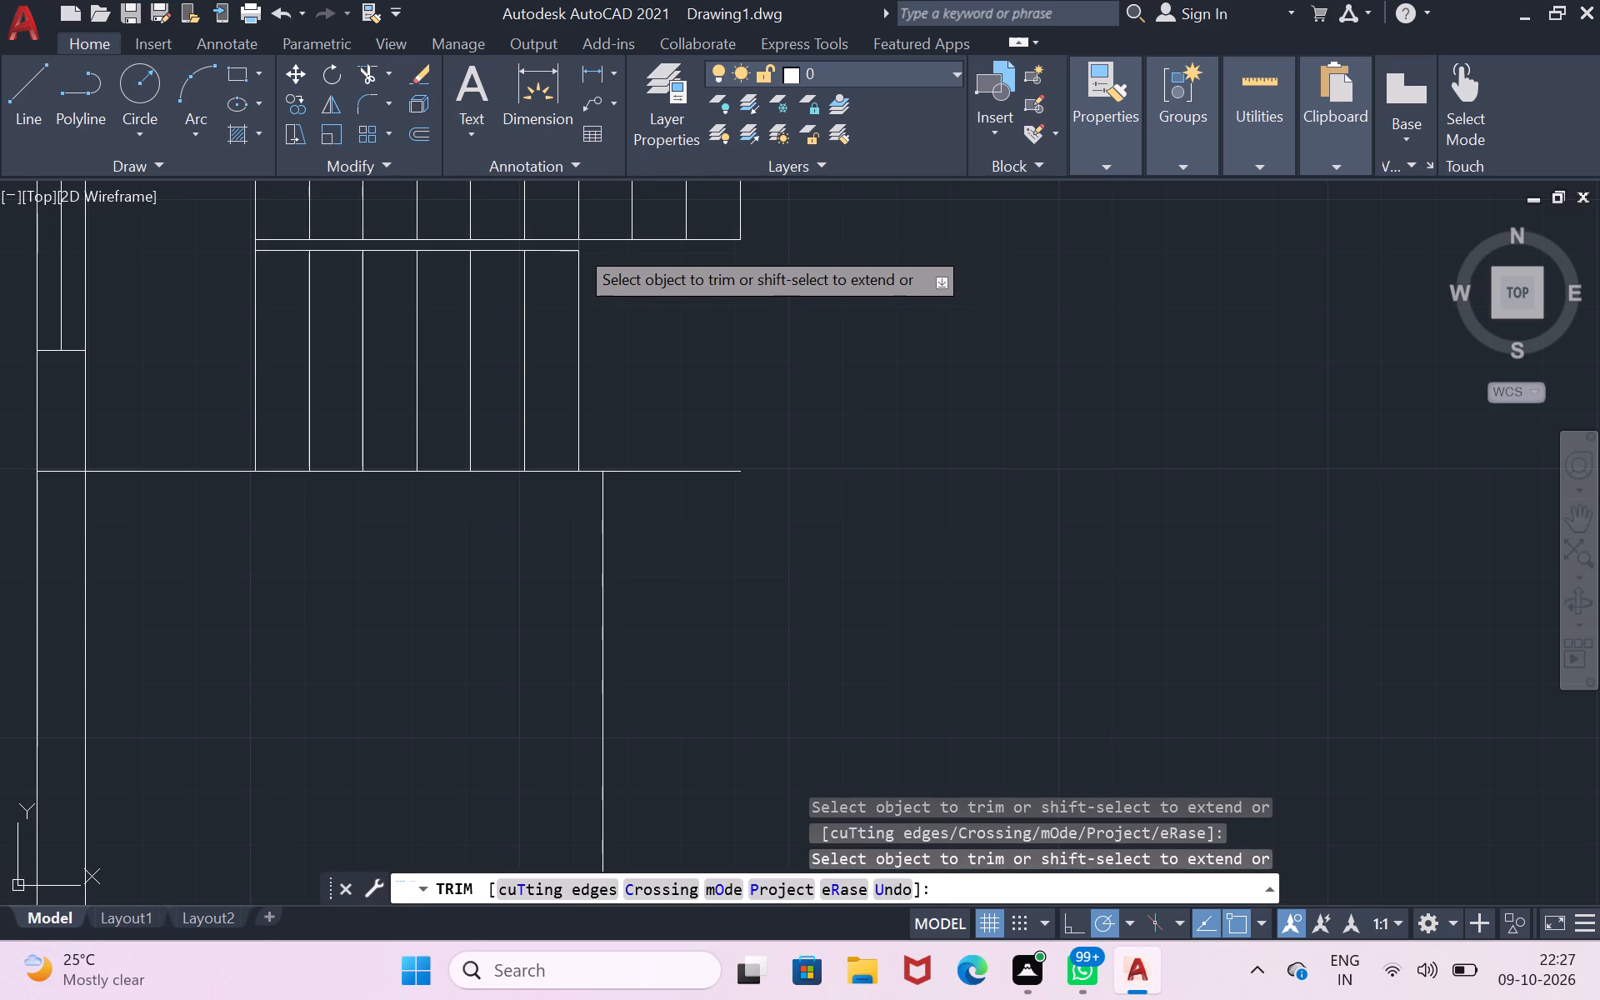
pyautogui.click(576, 246)
pyautogui.scroll(-2, 942, 404)
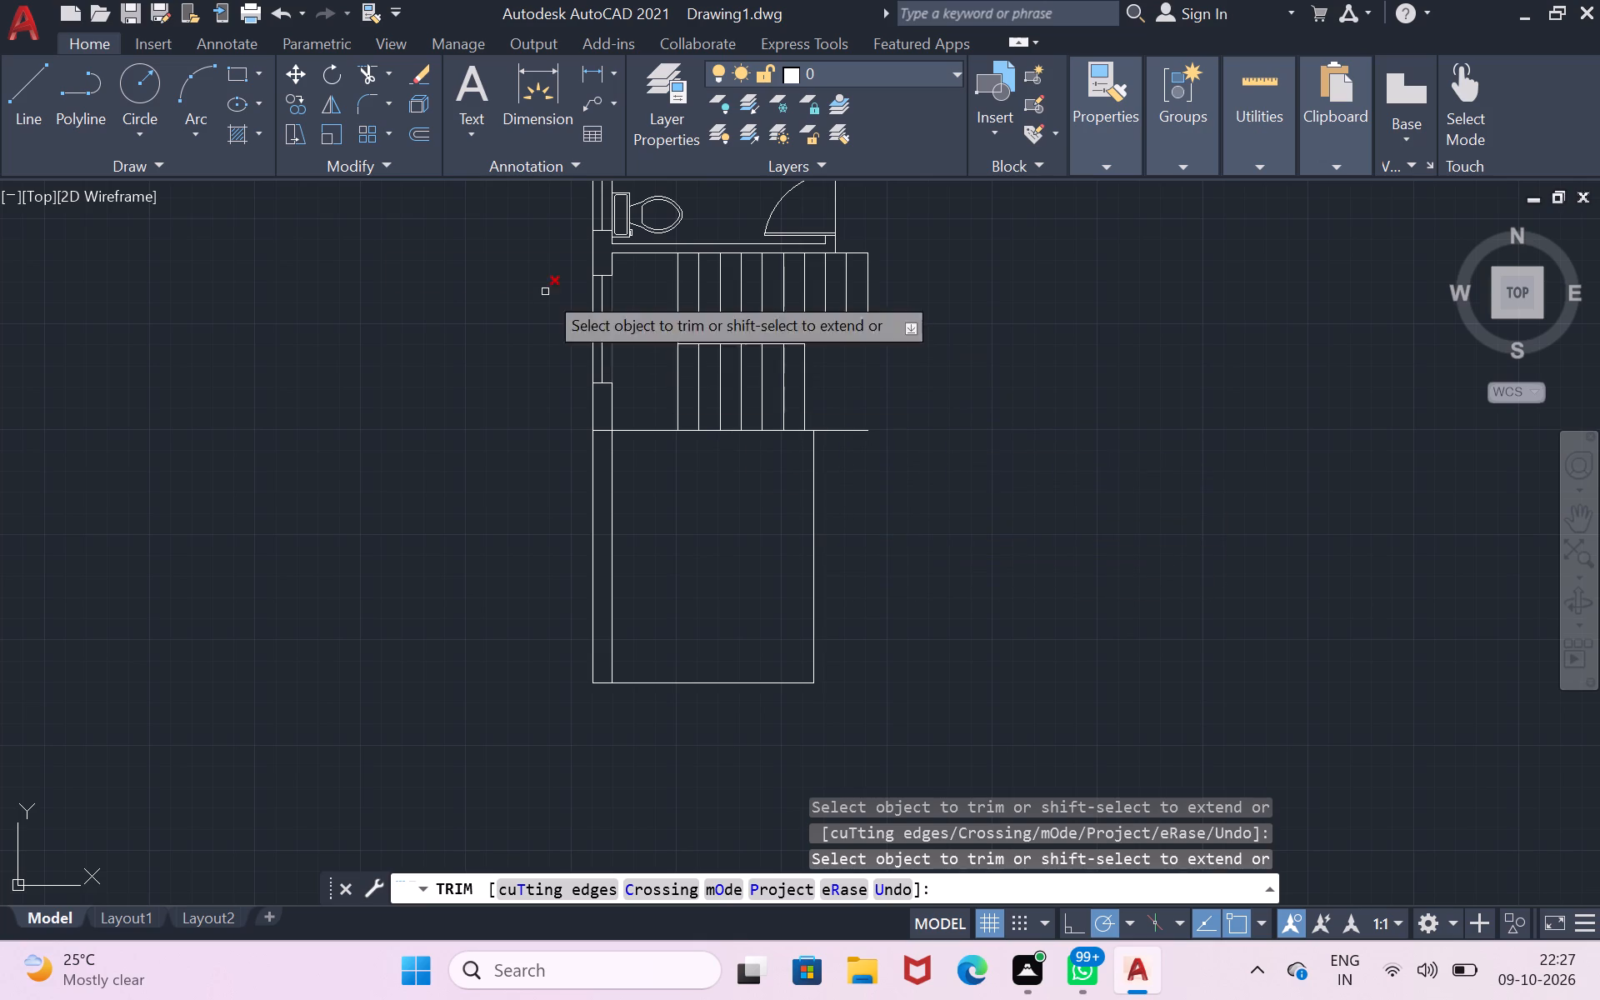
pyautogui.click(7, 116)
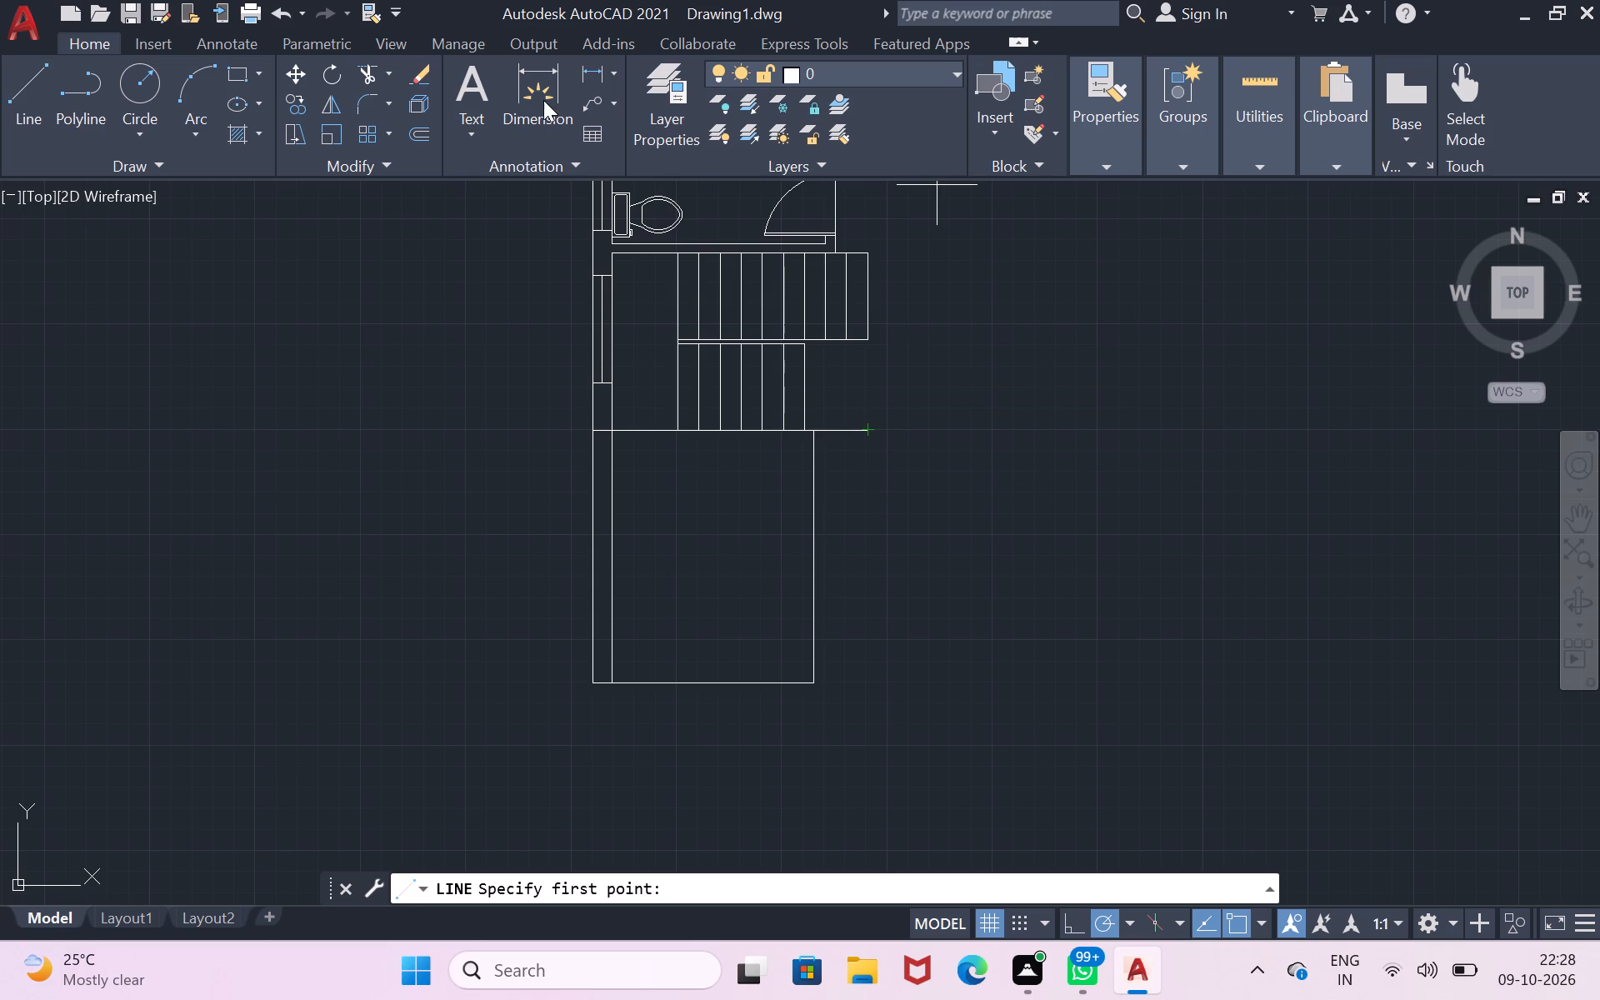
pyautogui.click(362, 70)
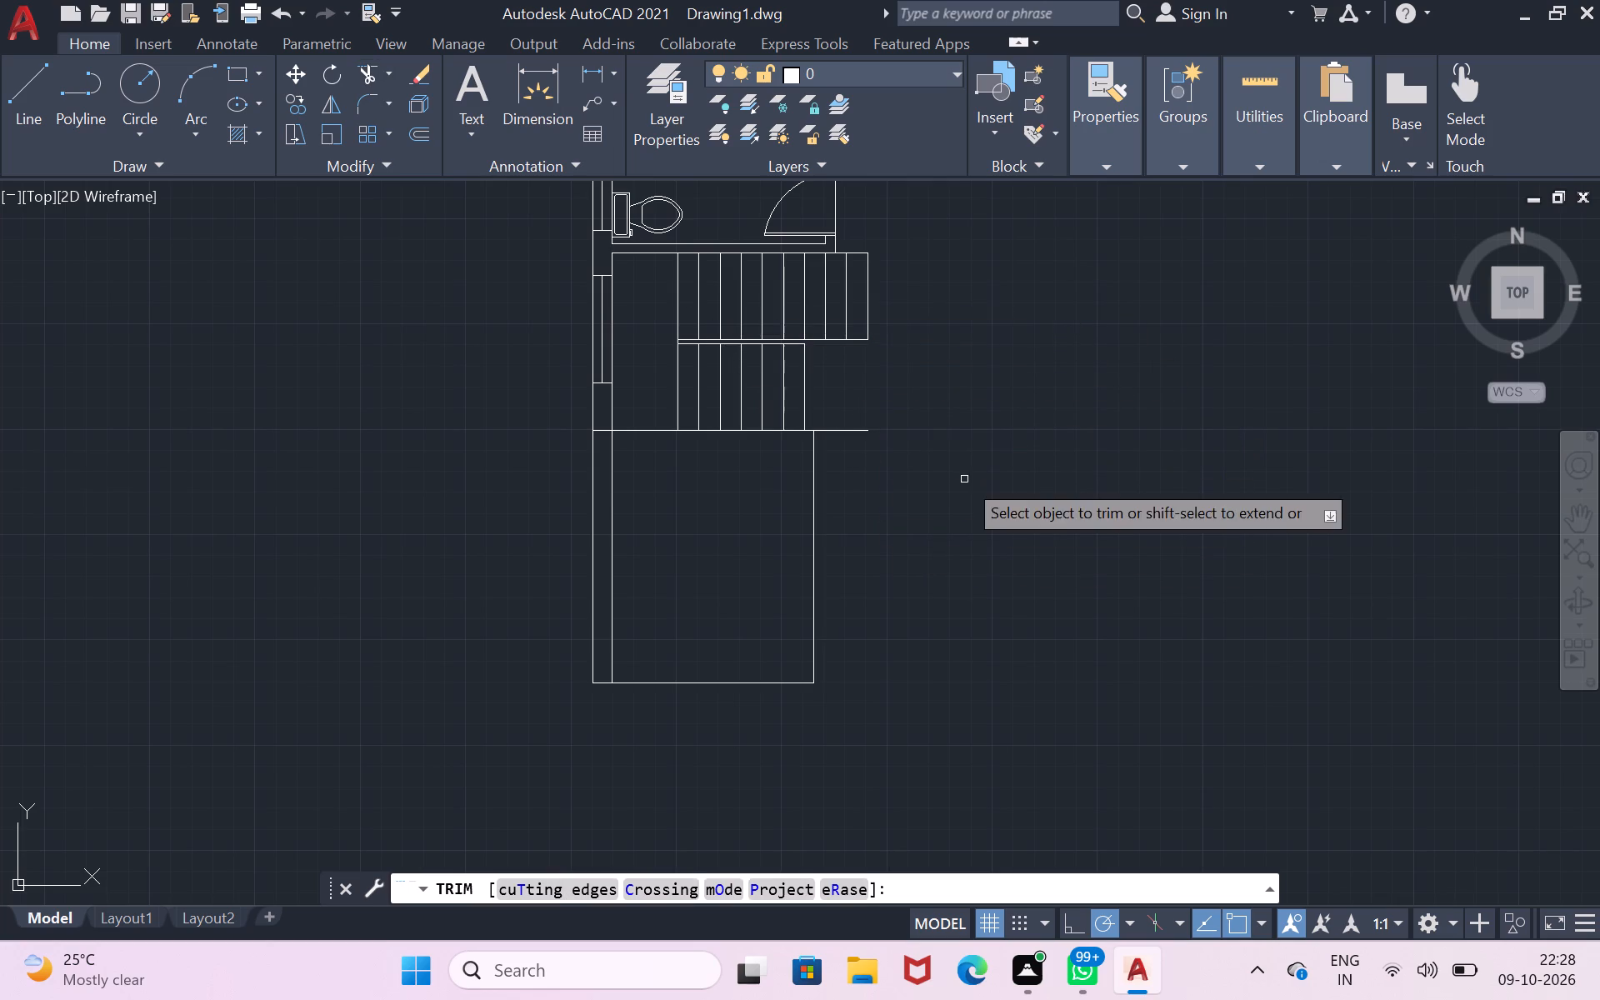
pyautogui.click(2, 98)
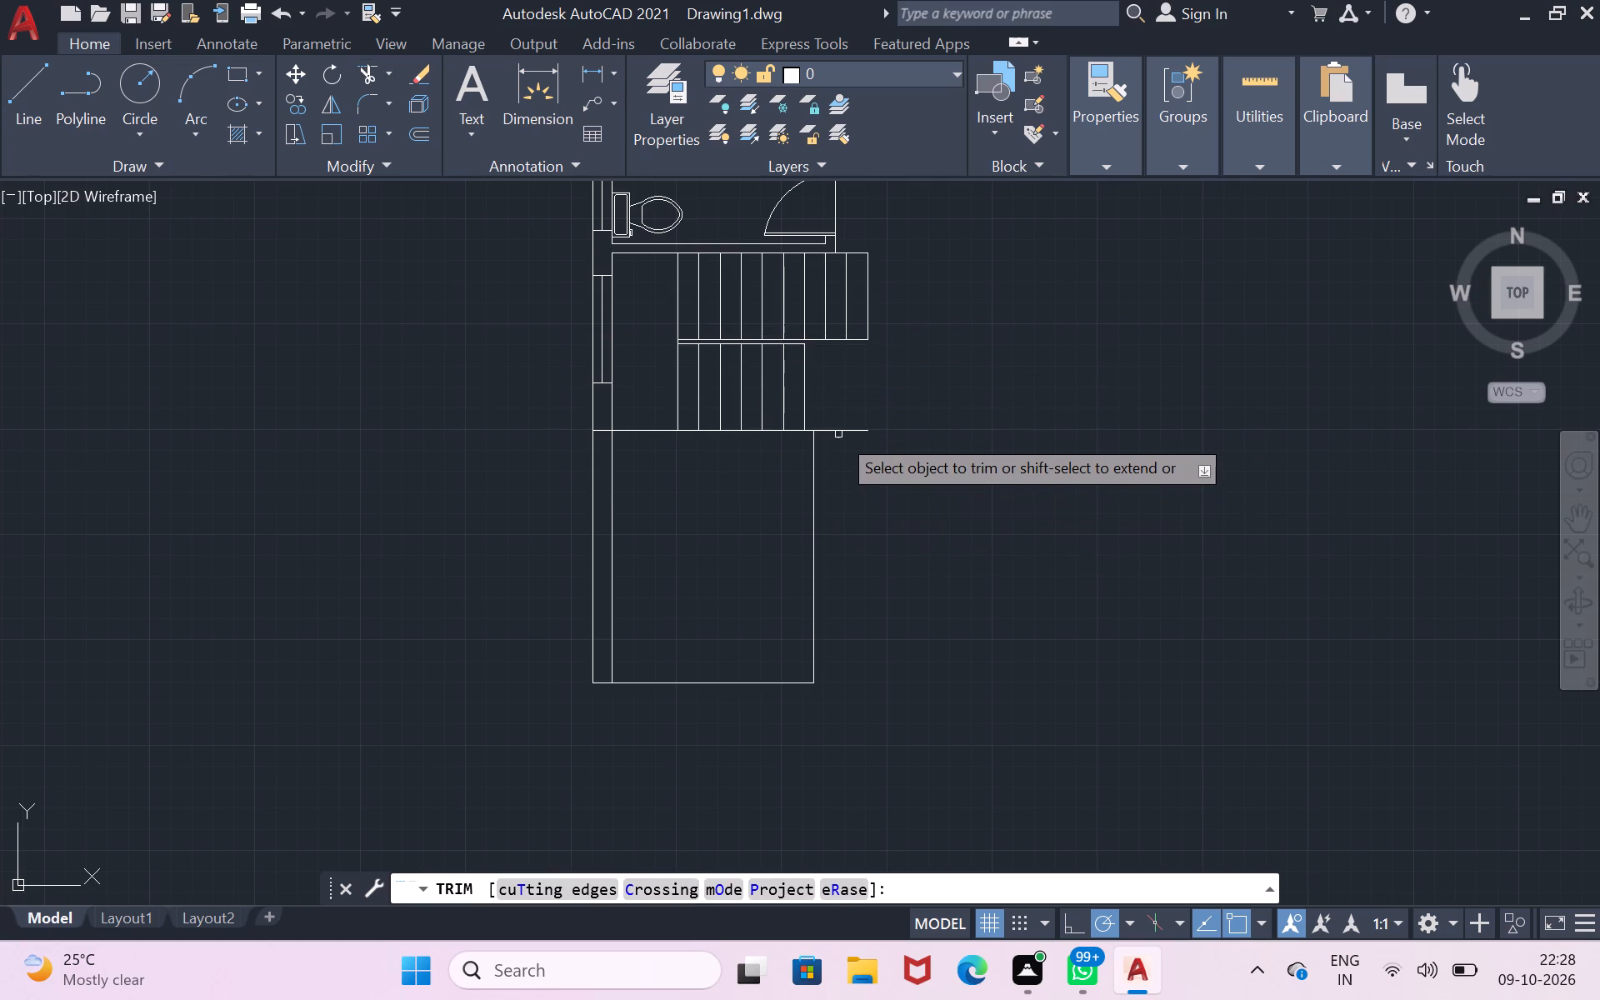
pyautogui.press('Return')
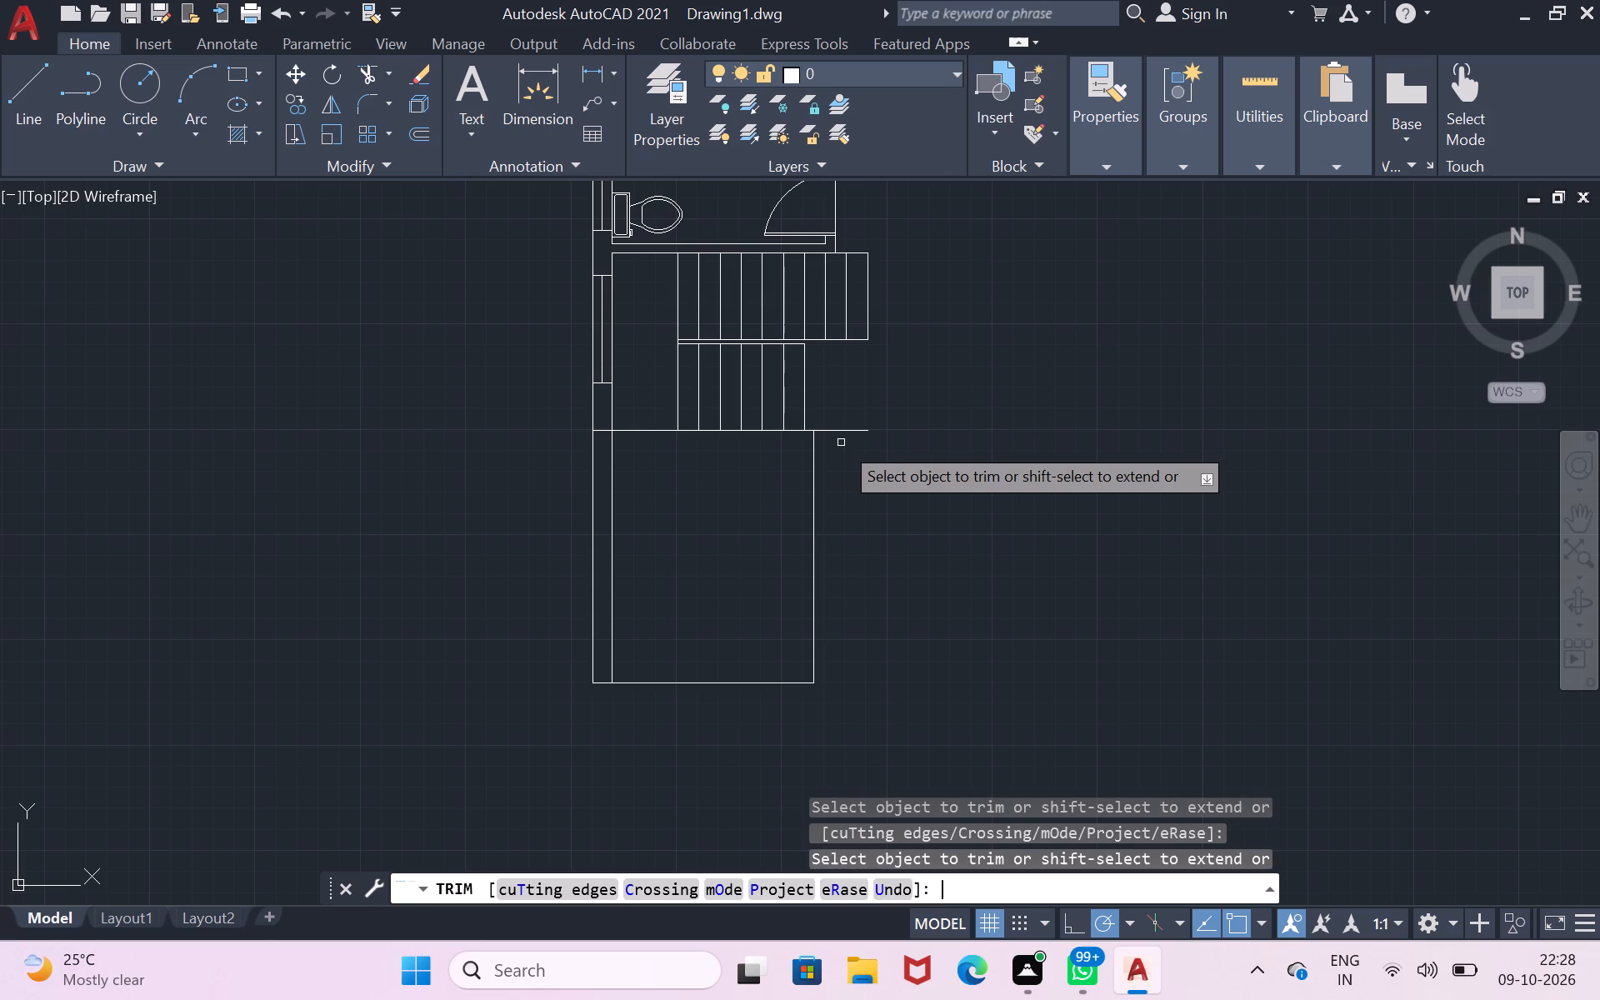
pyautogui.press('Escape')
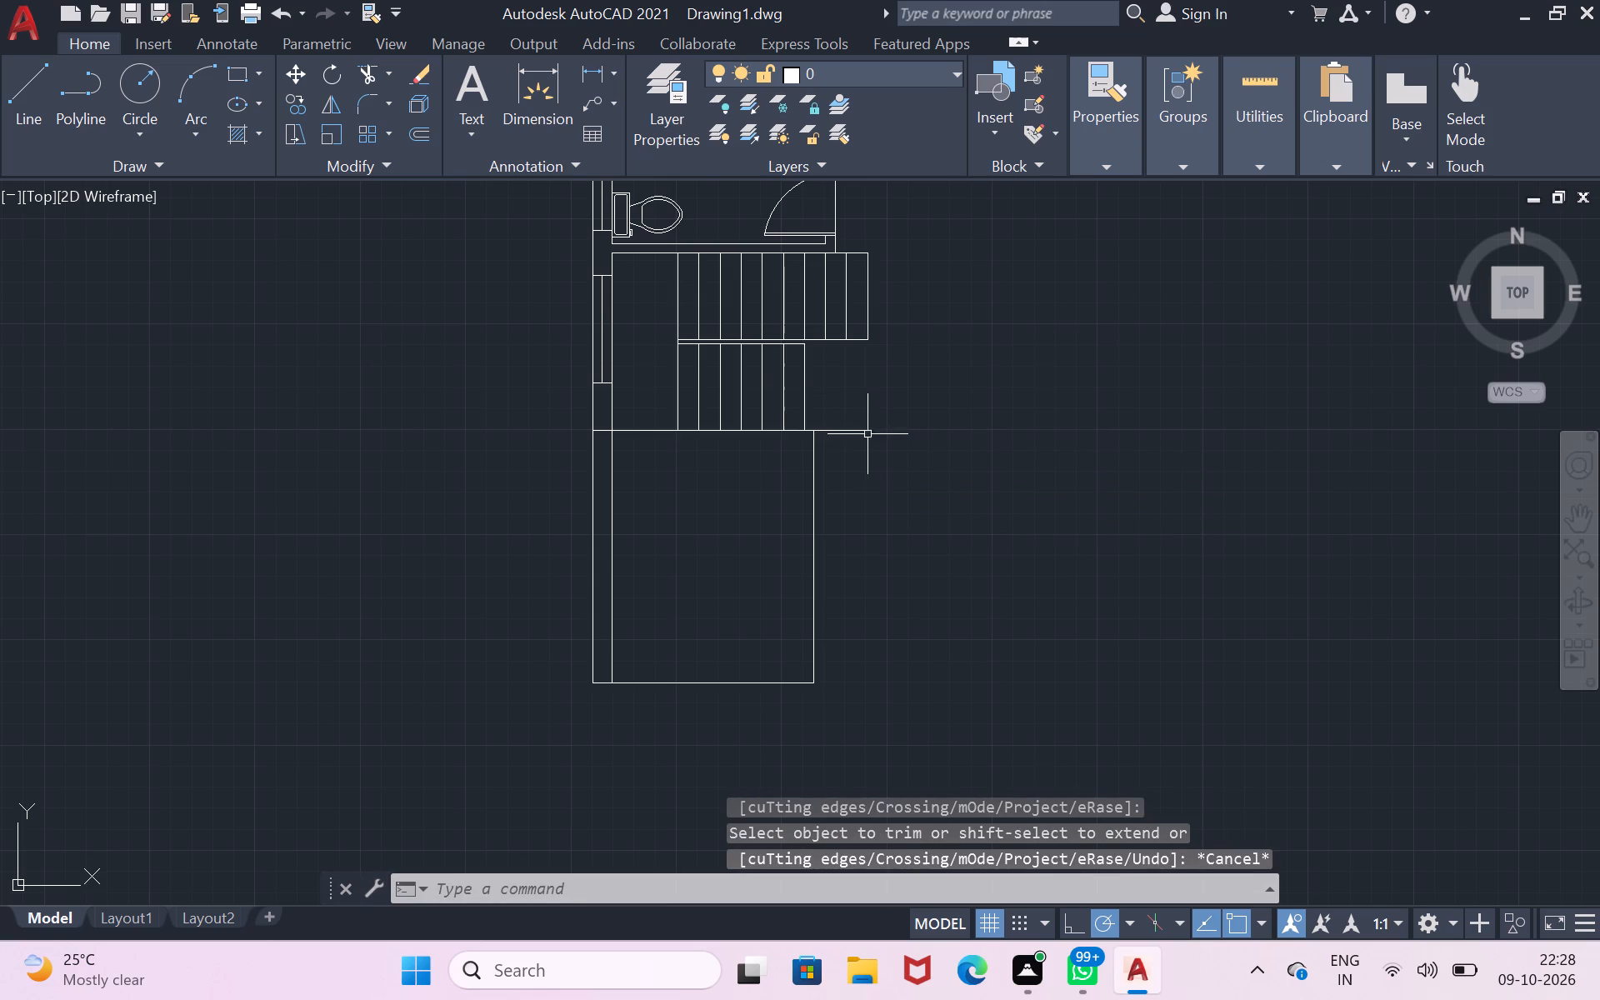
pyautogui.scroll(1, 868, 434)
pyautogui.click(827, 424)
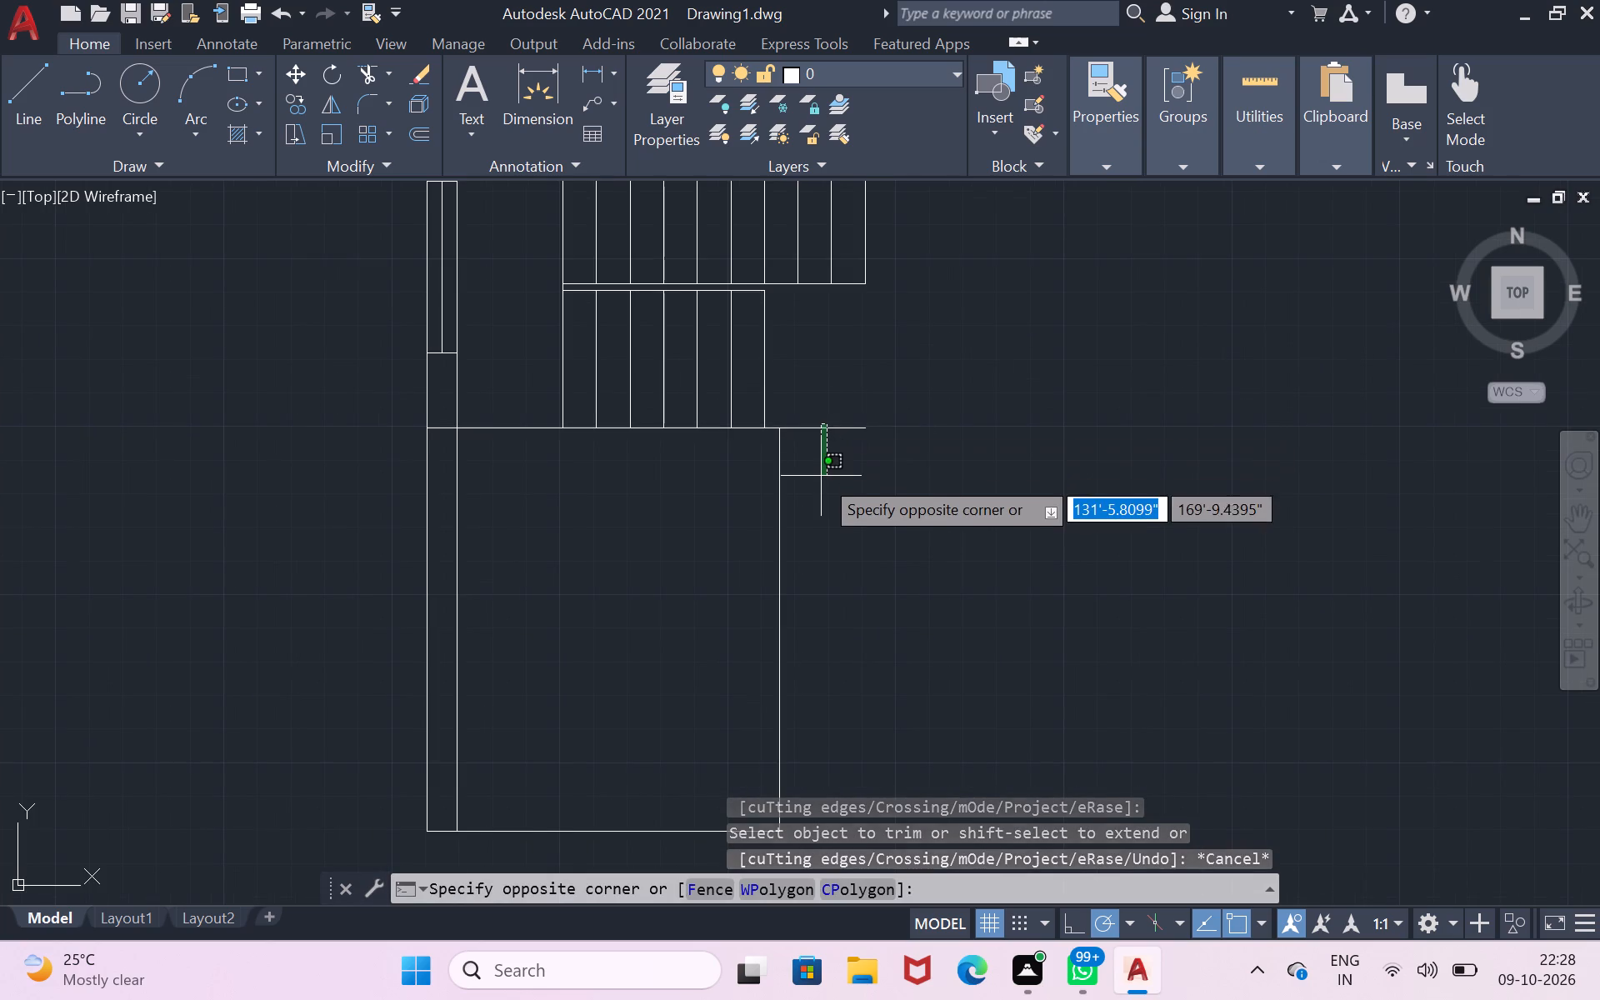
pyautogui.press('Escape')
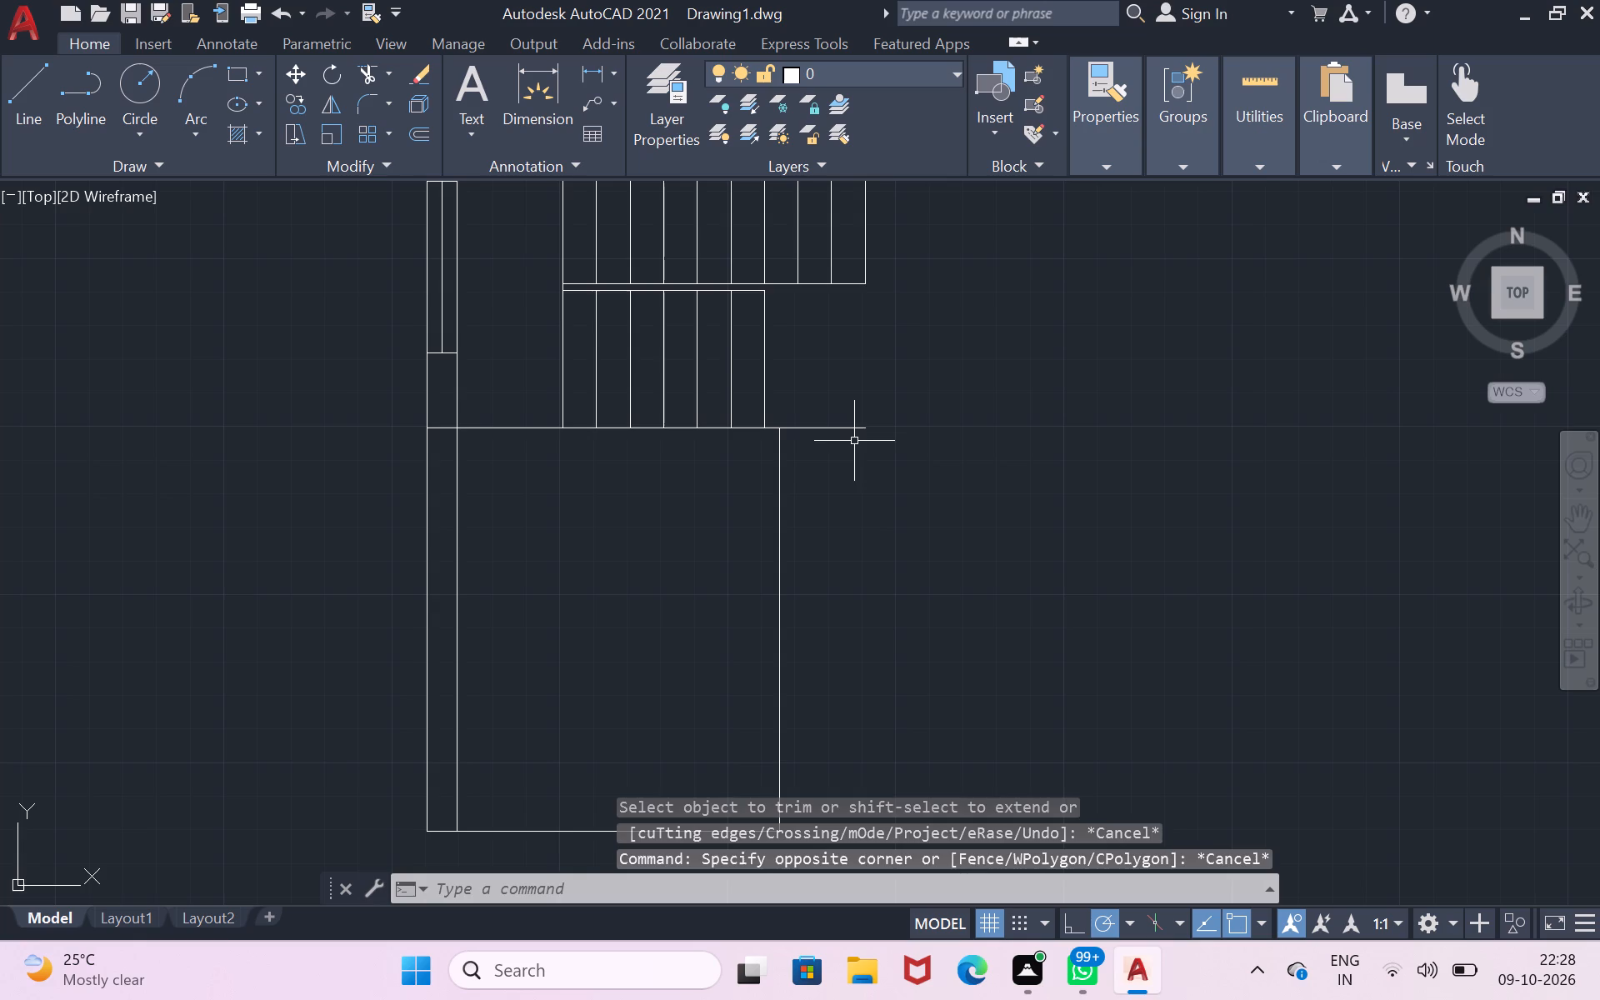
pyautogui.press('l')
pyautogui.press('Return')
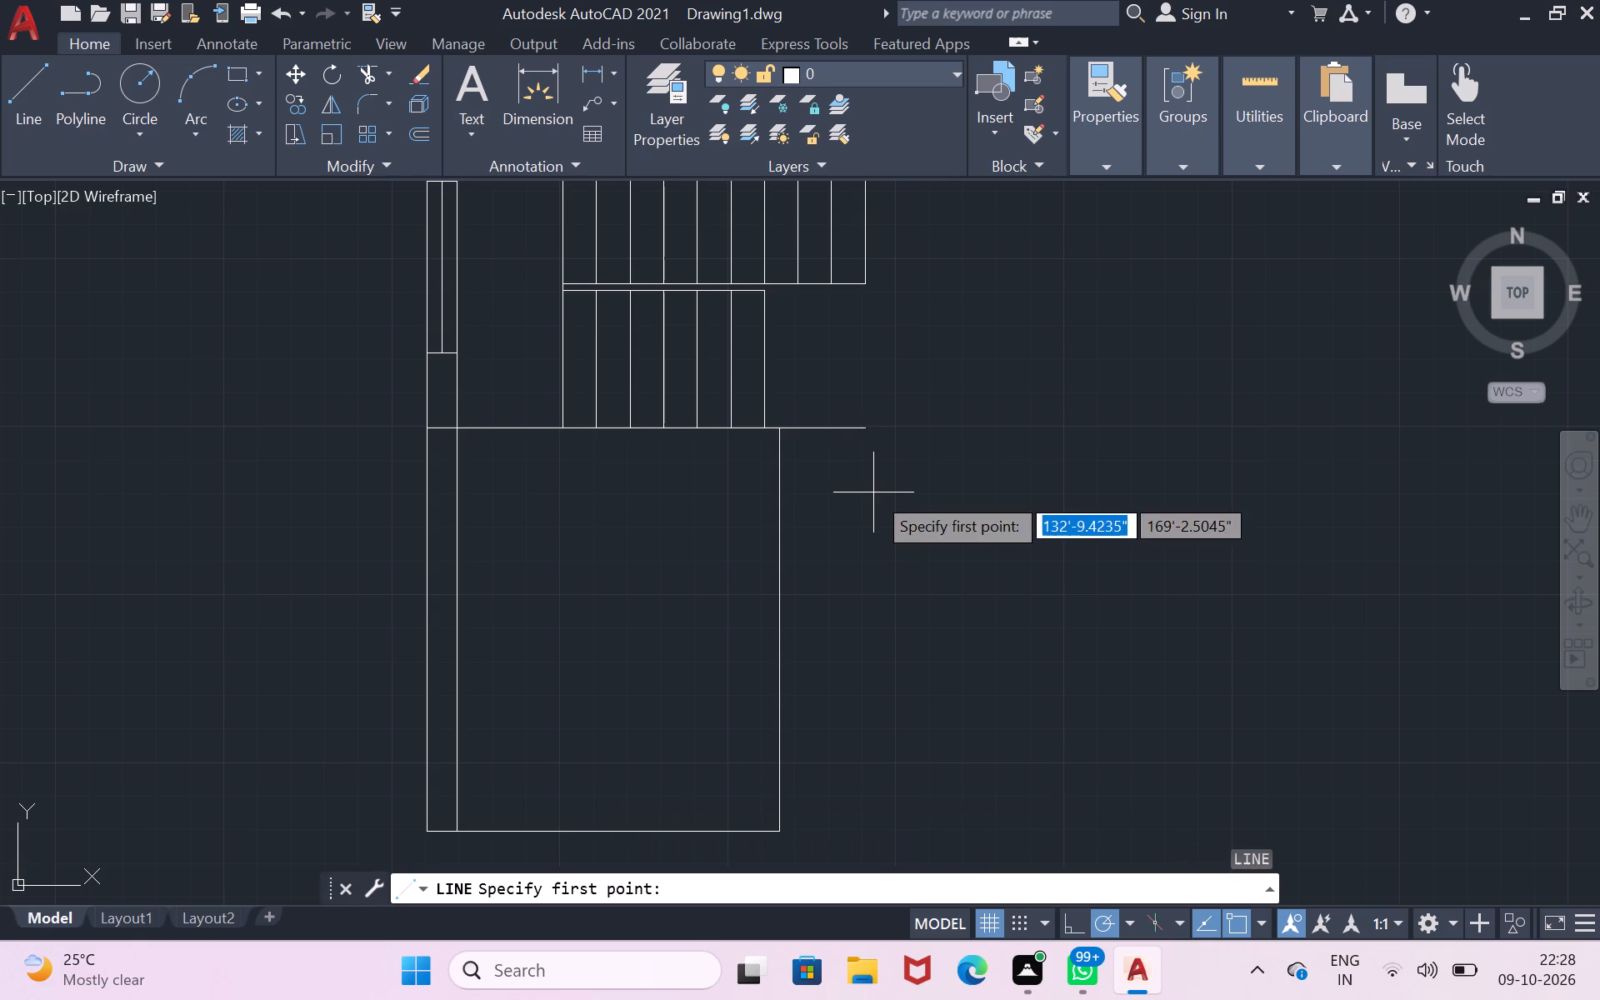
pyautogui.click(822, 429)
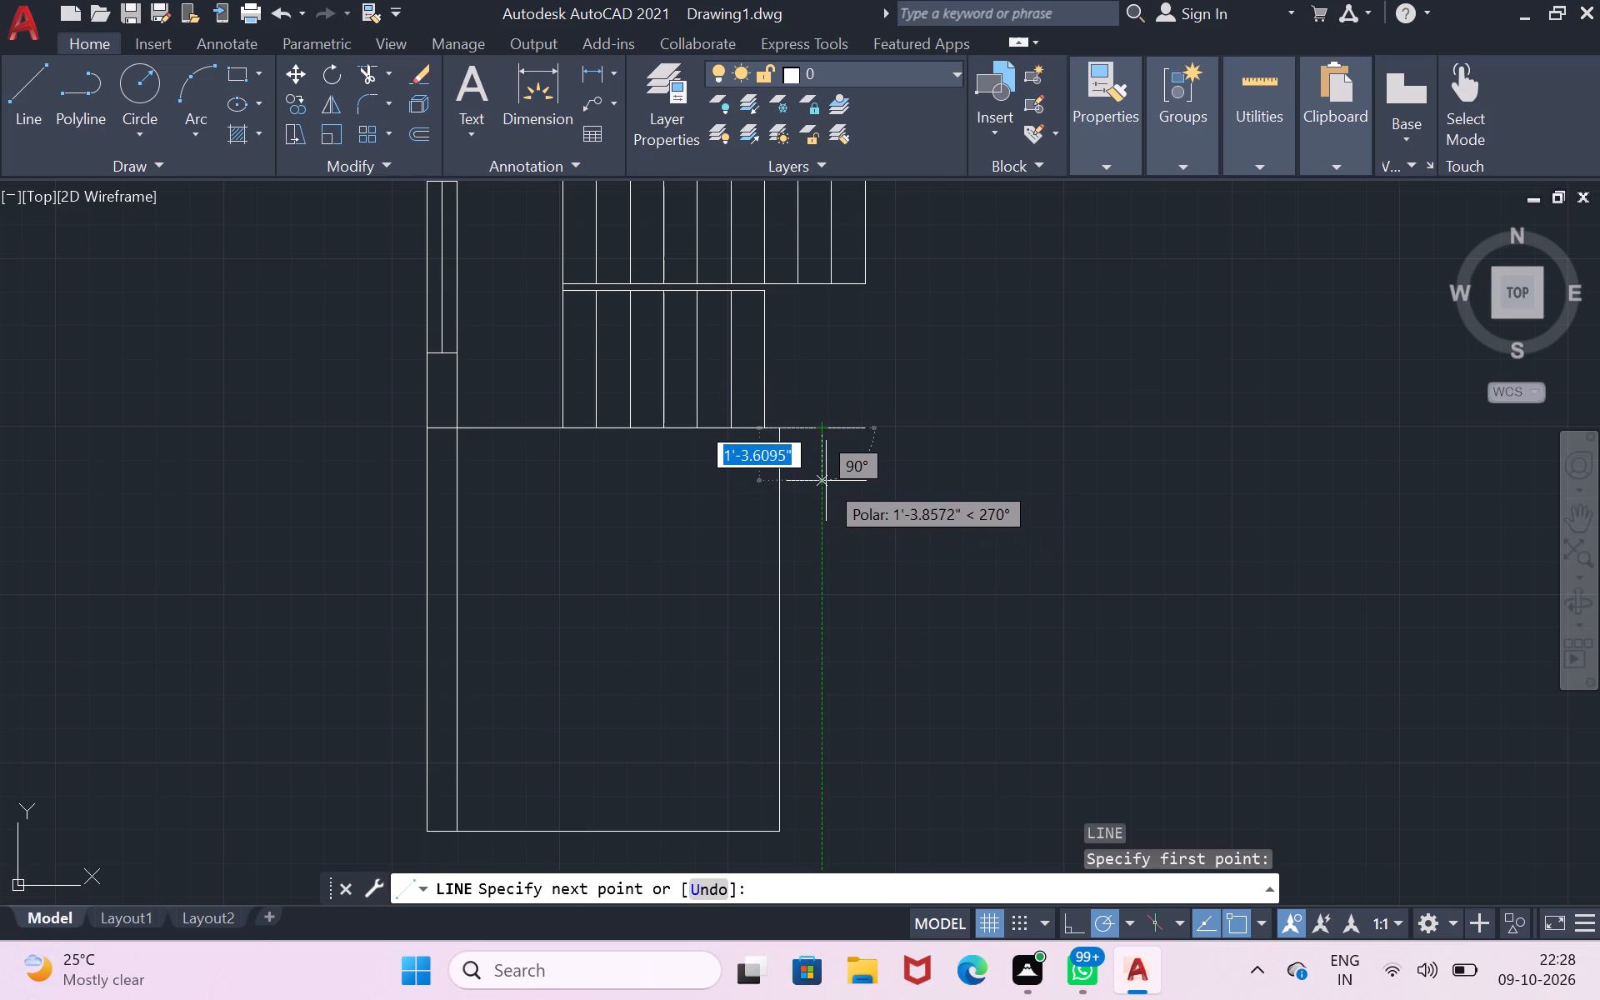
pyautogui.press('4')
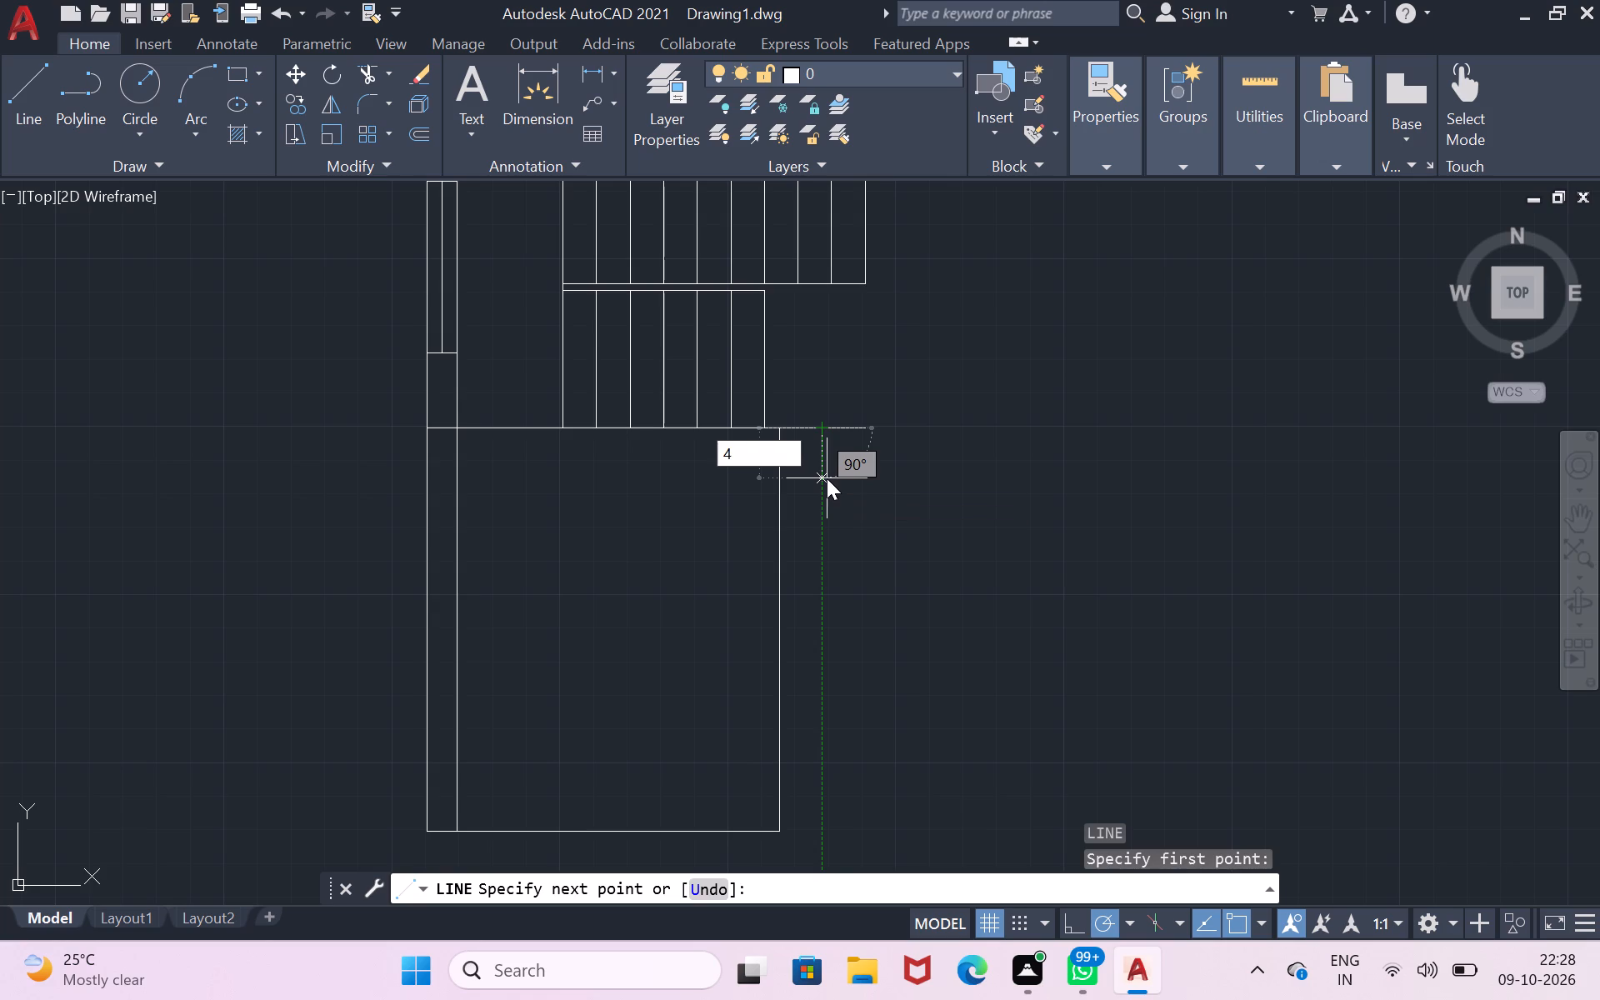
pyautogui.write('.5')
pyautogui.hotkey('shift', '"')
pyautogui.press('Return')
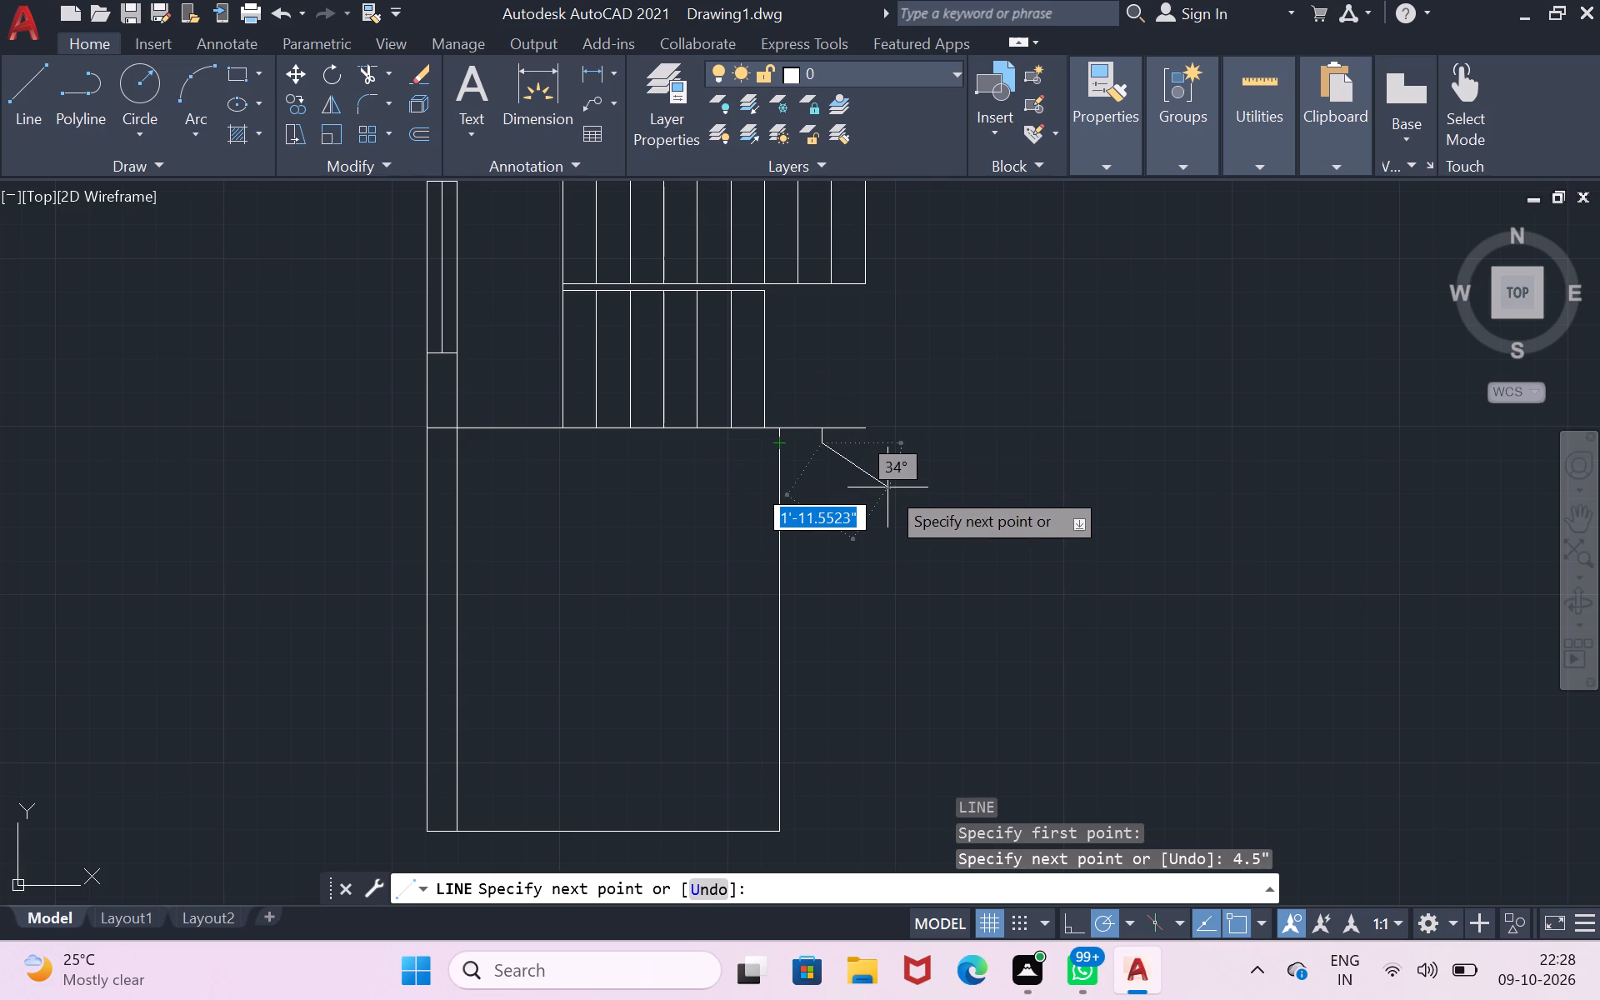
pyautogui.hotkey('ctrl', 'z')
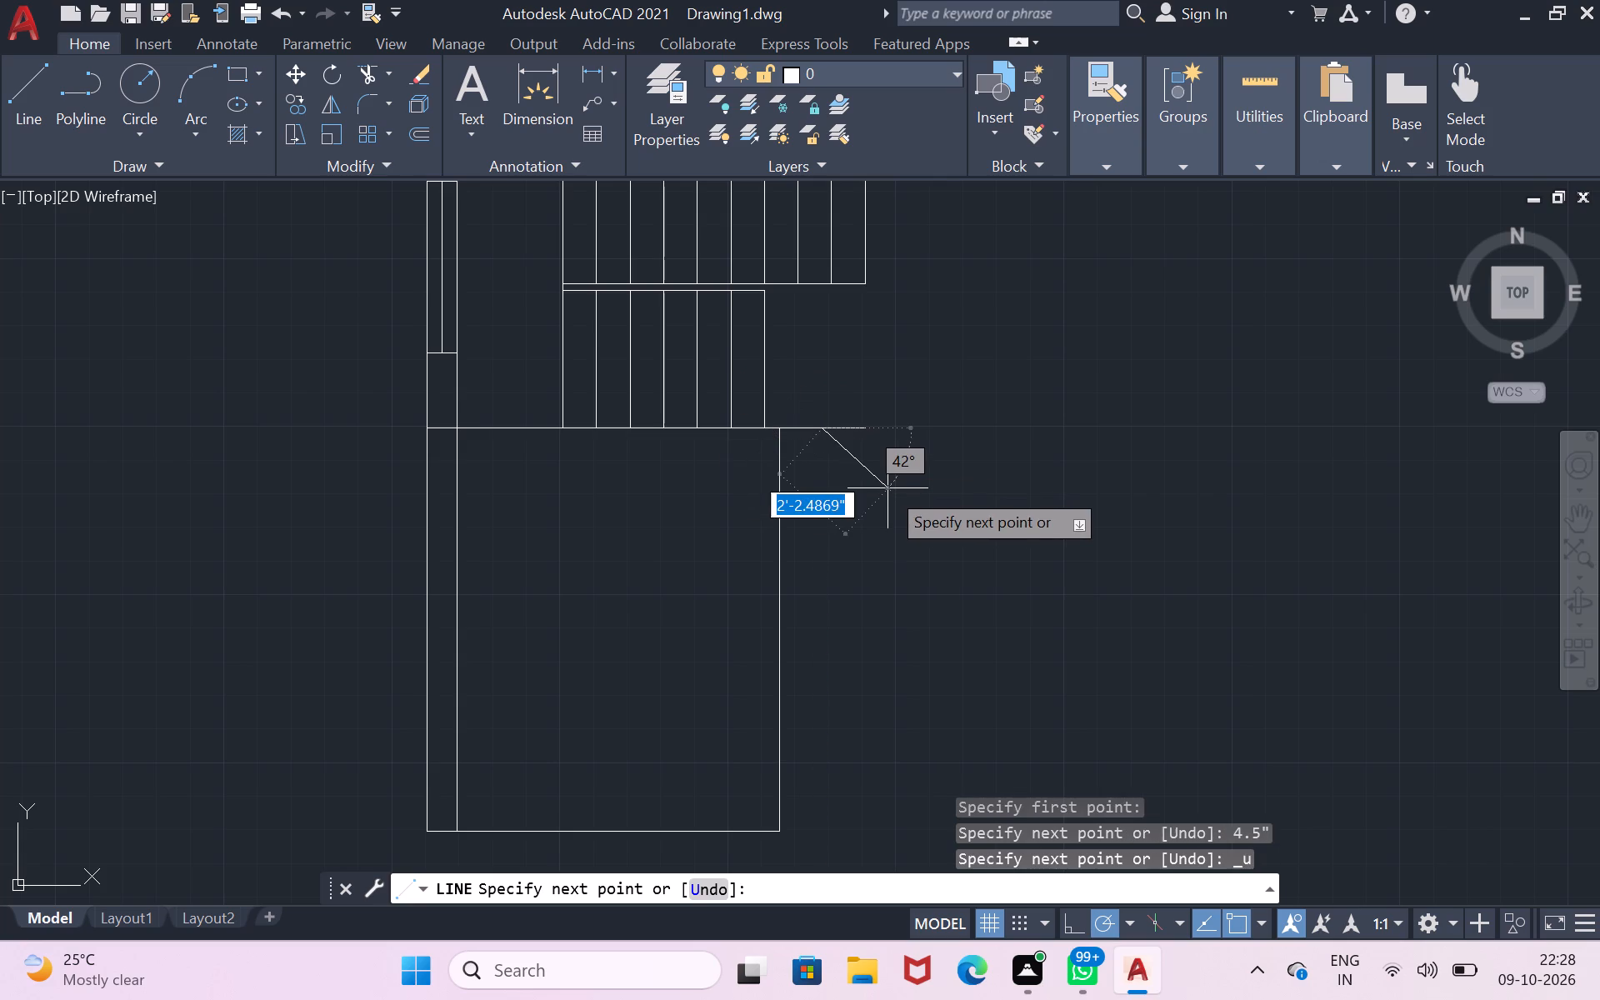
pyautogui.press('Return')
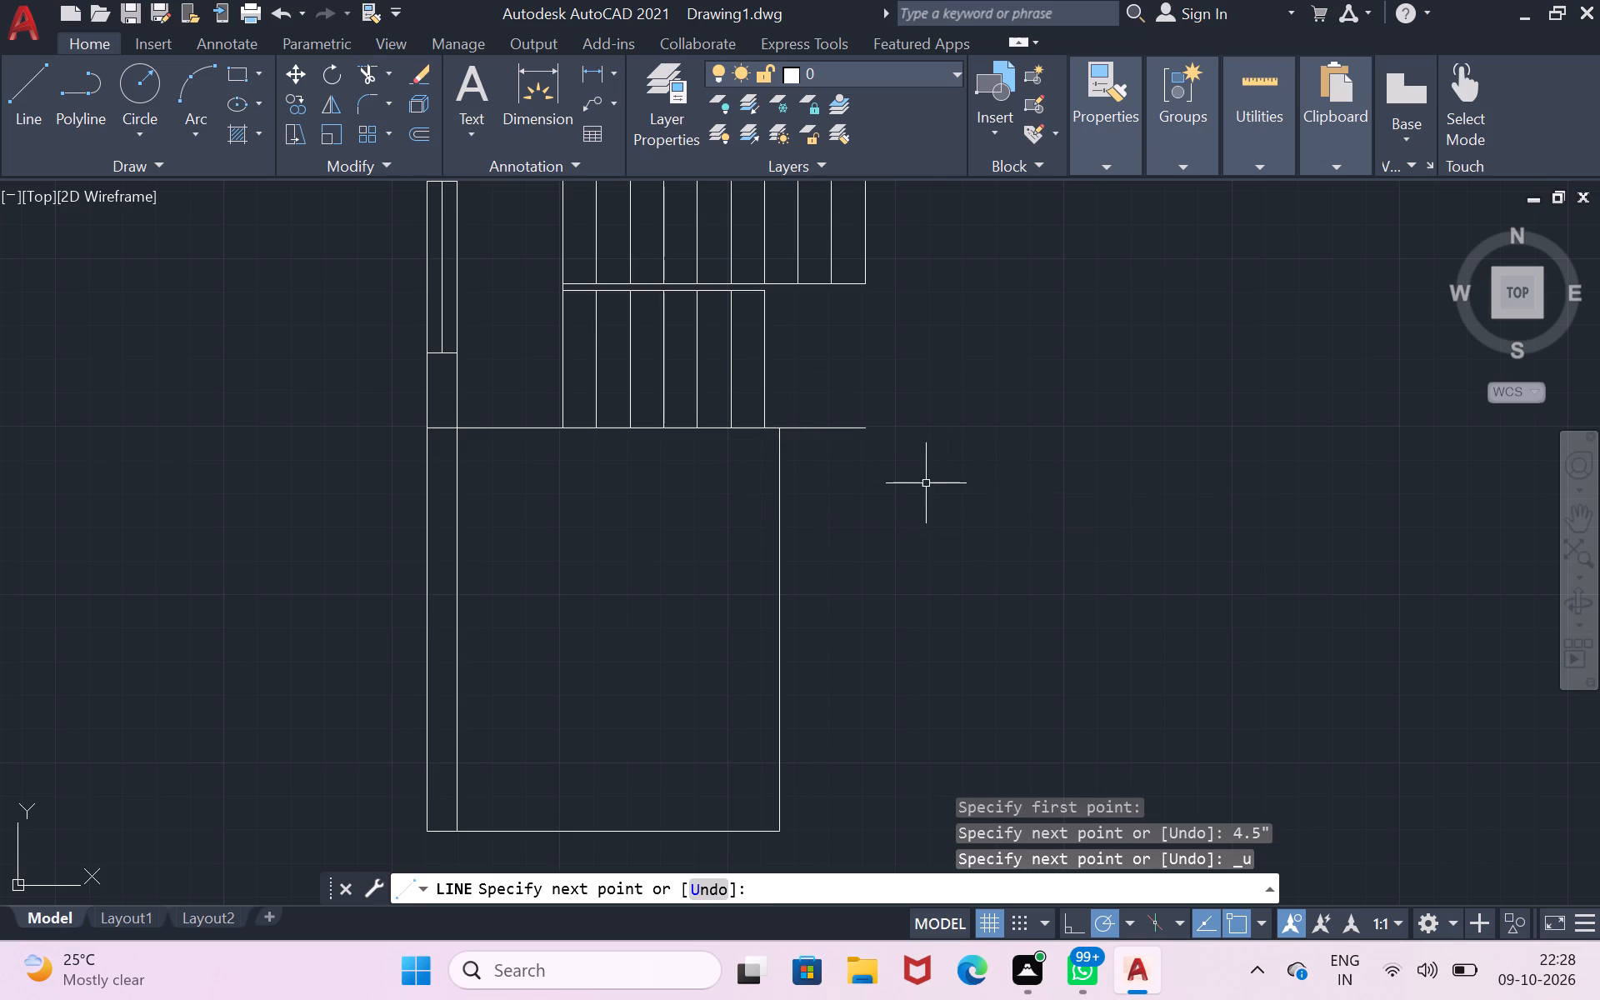
# Offset the horizontal line directly below the staircase 9" downward into the new room.
pyautogui.click(538, 427)
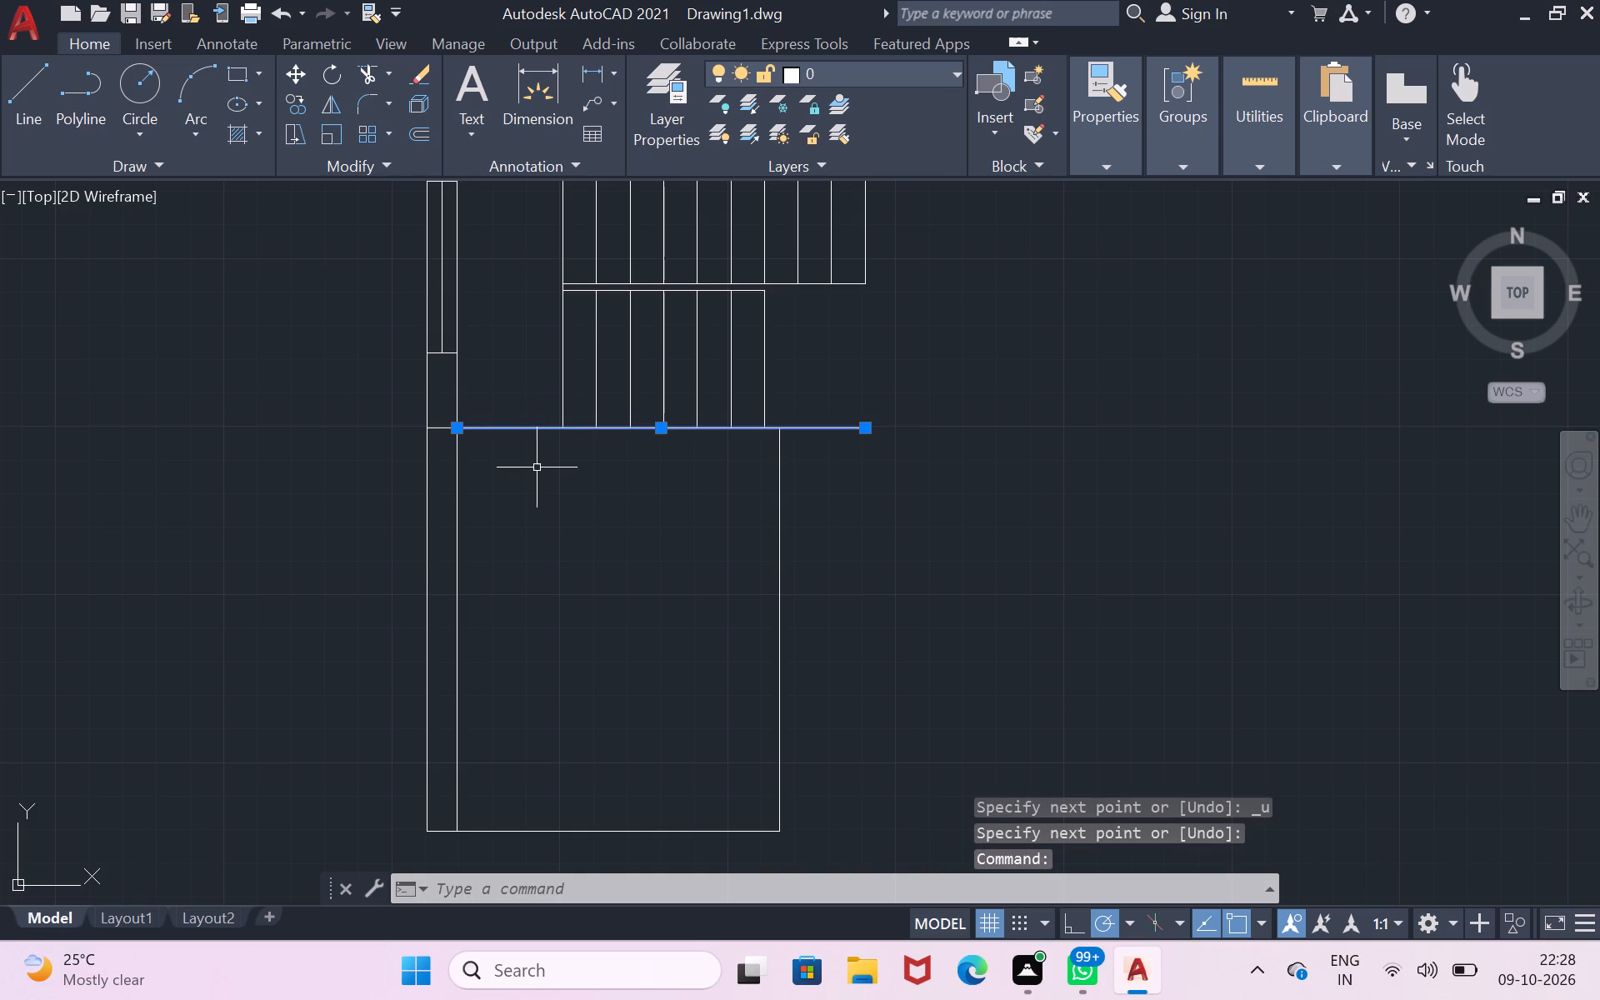
pyautogui.press('9')
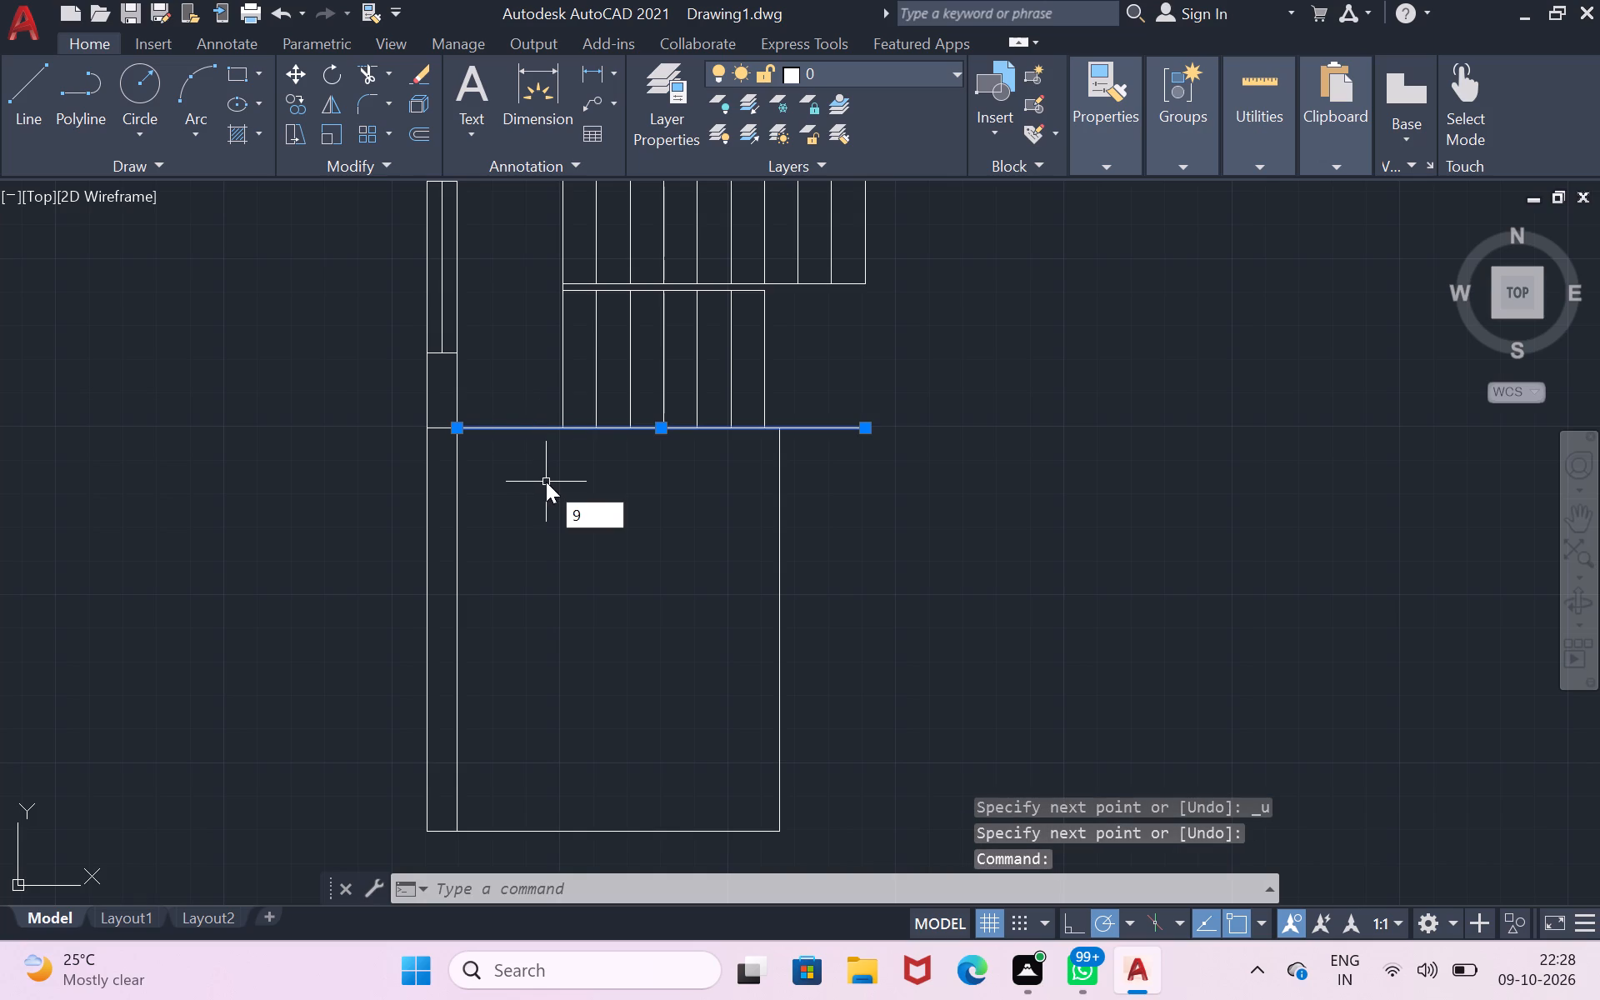
pyautogui.press('BackSpace')
pyautogui.press('o')
pyautogui.press('Return')
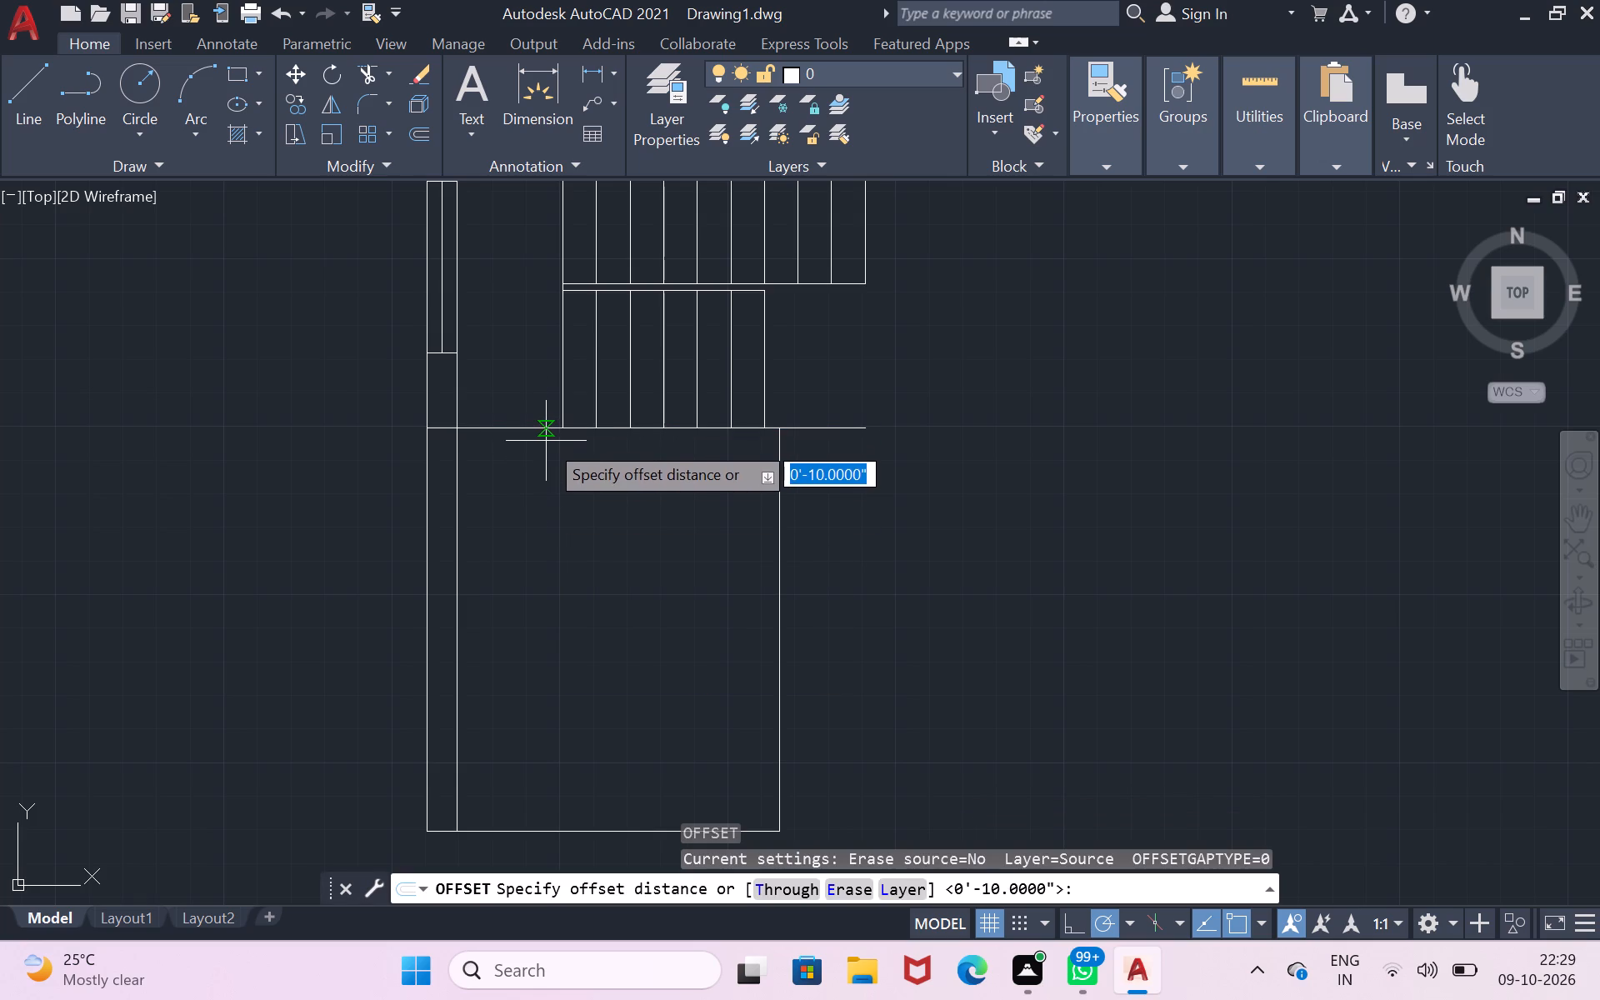
pyautogui.moveTo(546, 429); pyautogui.dragTo(546, 504)
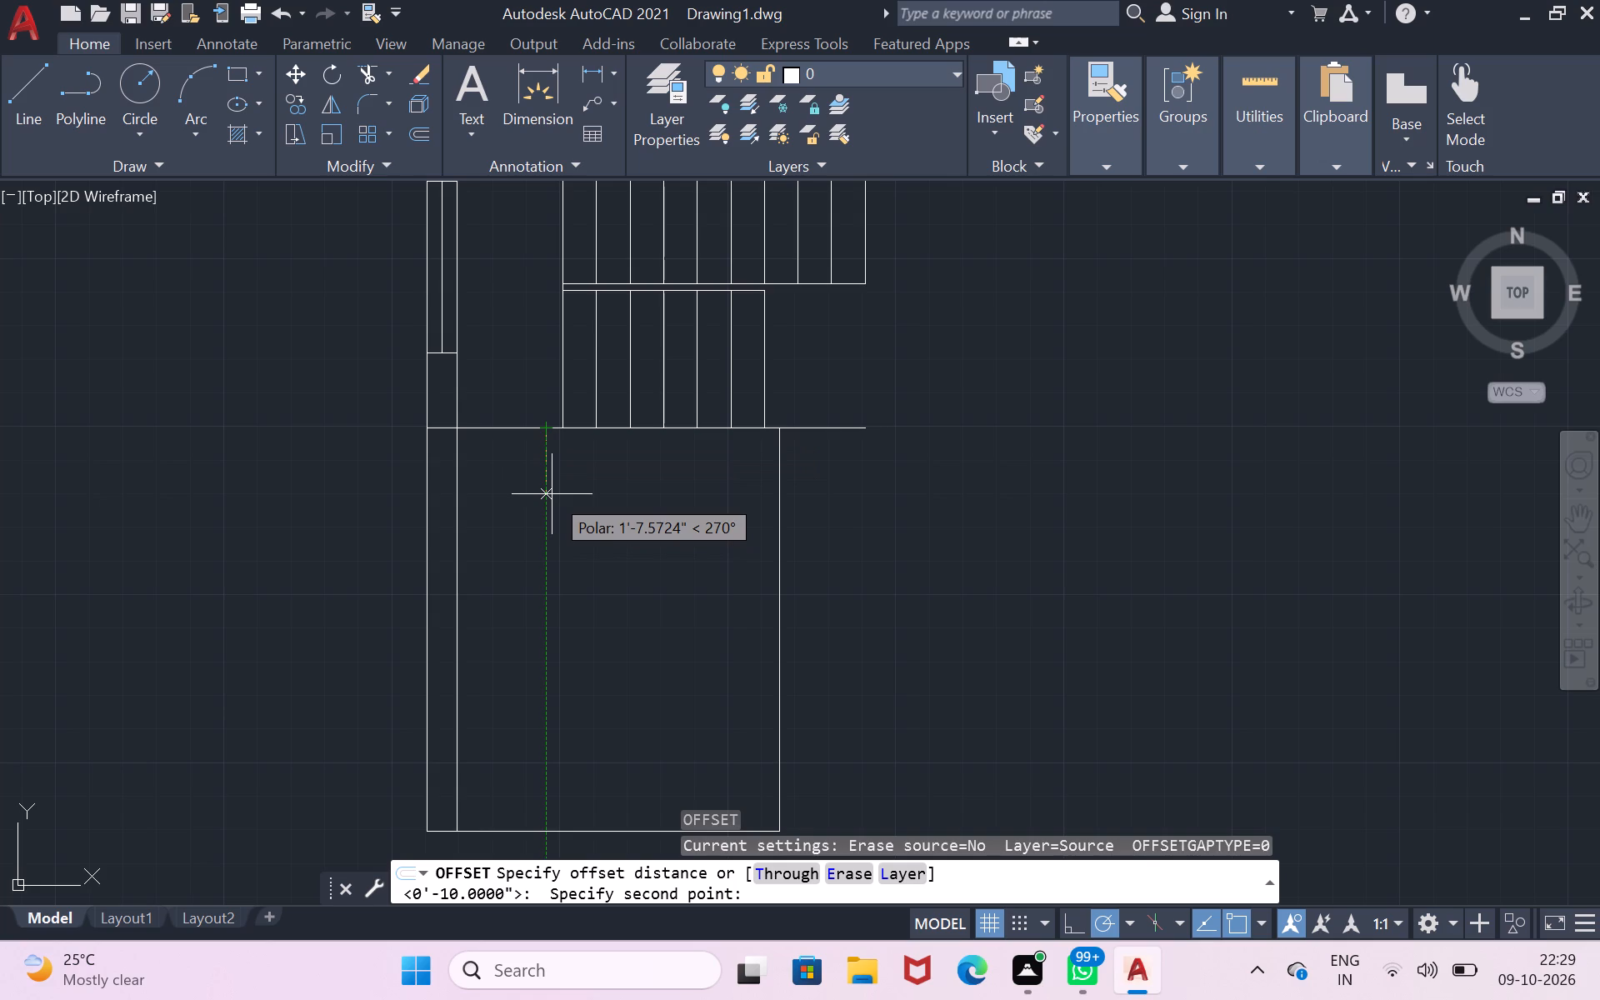
pyautogui.press('9')
pyautogui.hotkey('shift', '"')
pyautogui.press('Return')
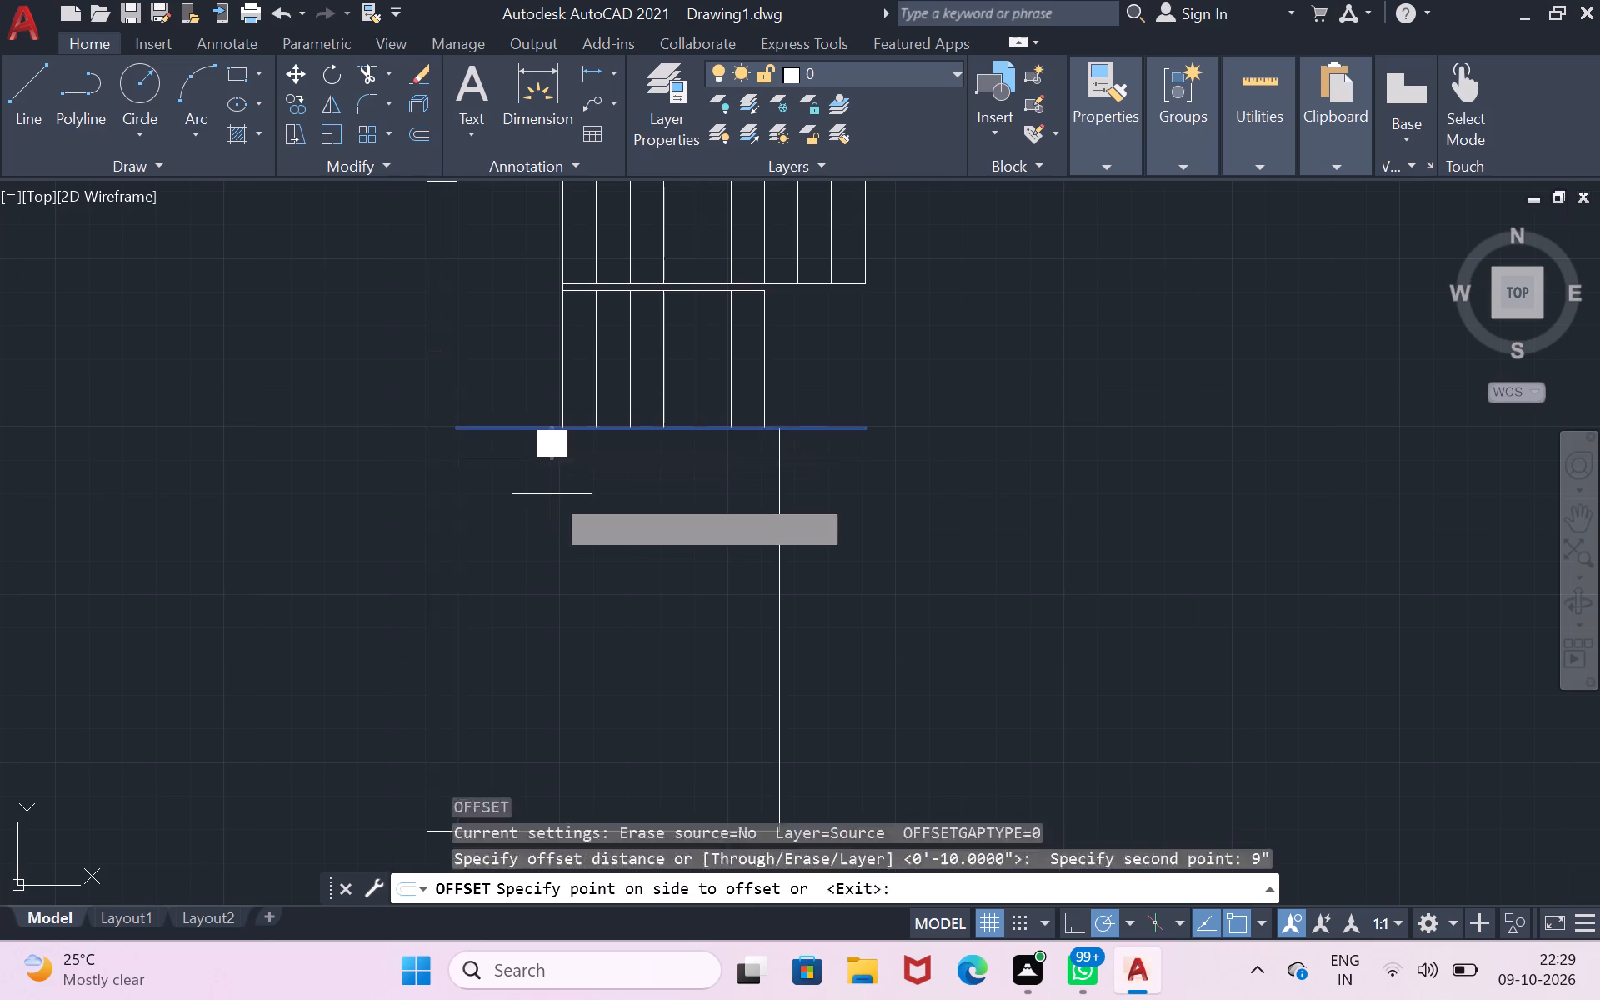
pyautogui.click(534, 480)
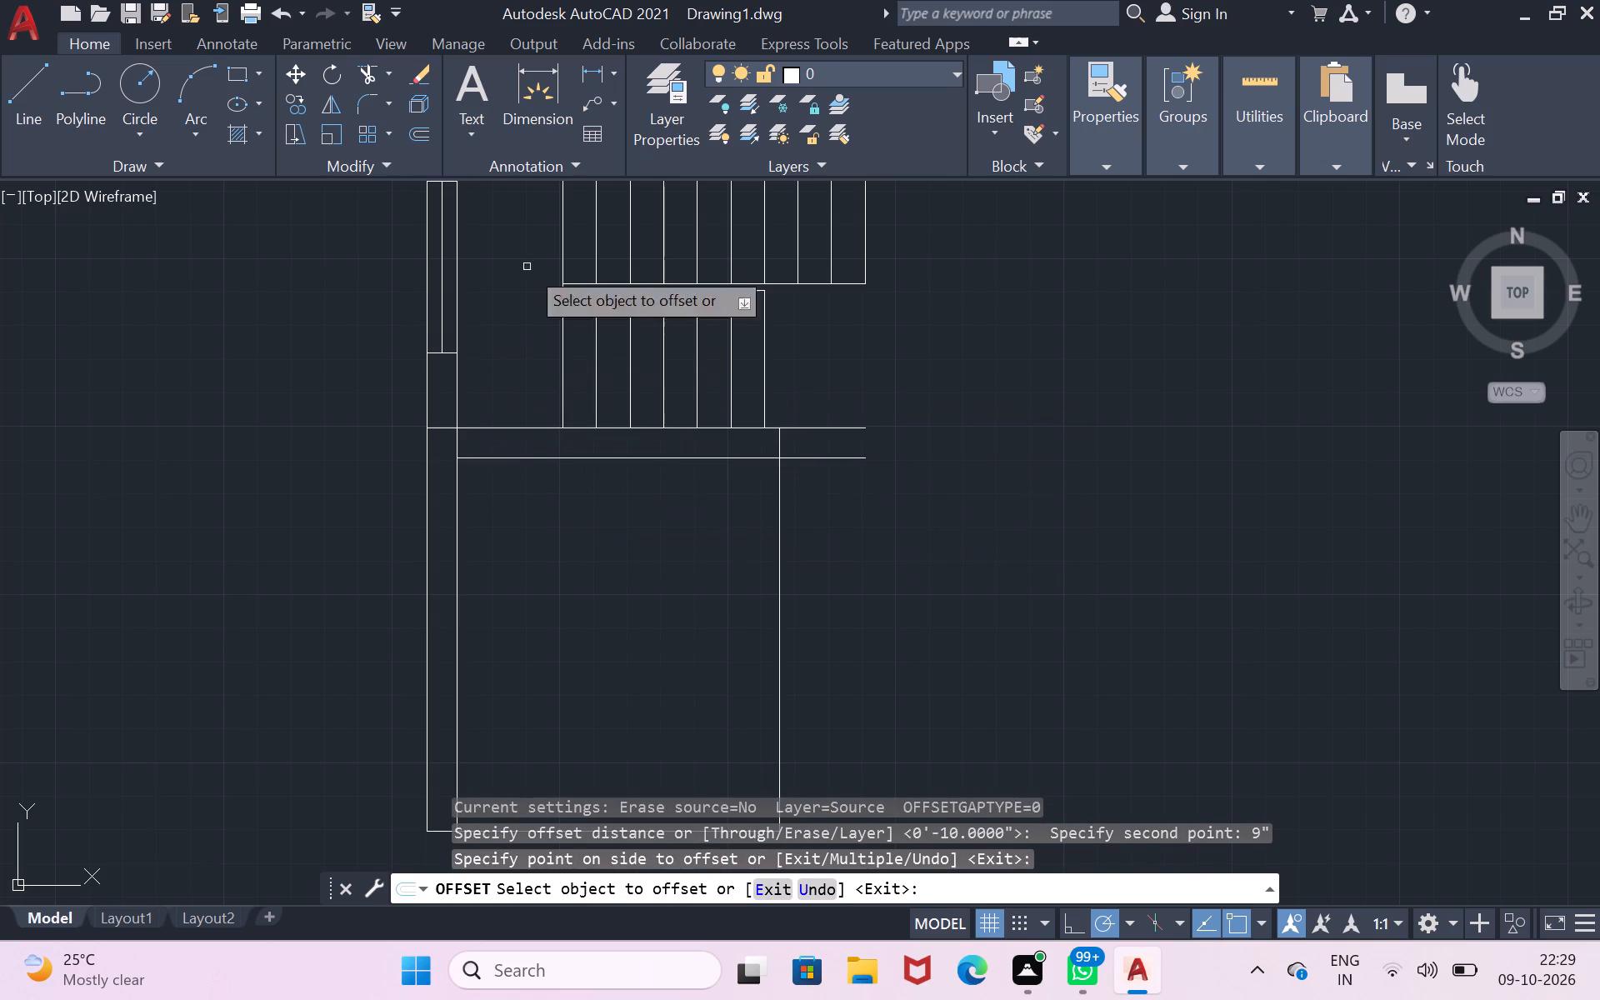
# Trim the crossing lines inside the outer wall junction and cut both horizontal wall lines back to the room's 10' vertical line.
pyautogui.click(377, 69)
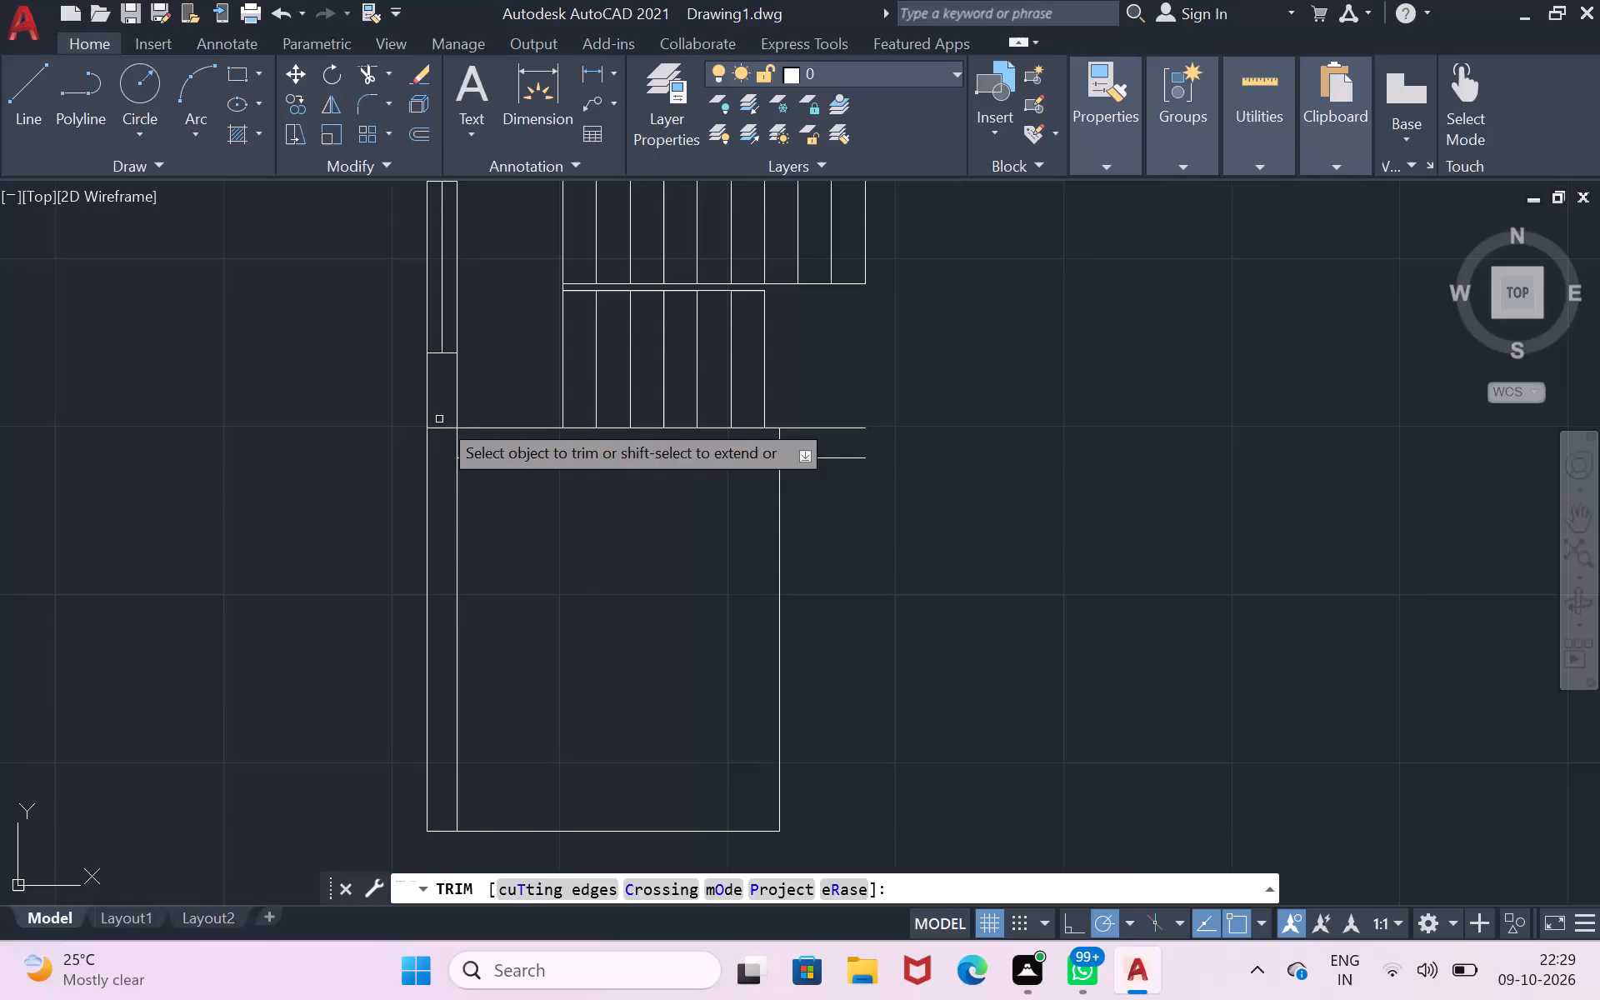
pyautogui.moveTo(439, 420); pyautogui.dragTo(439, 440)
pyautogui.moveTo(442, 442); pyautogui.dragTo(494, 440)
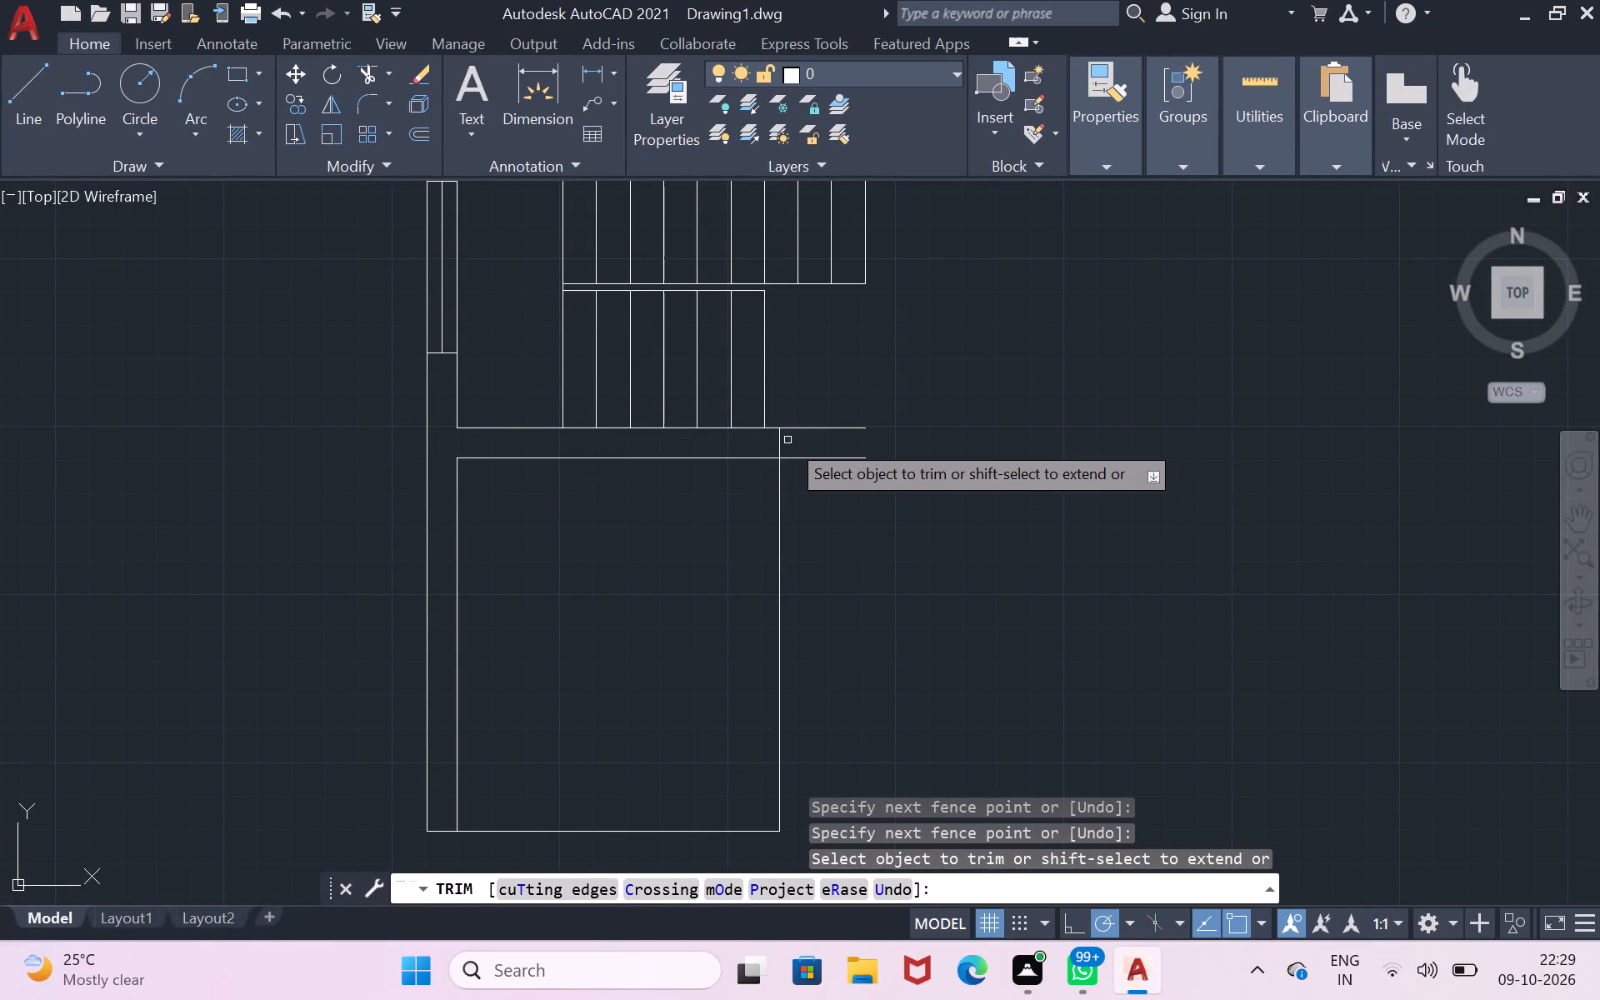
pyautogui.click(787, 440)
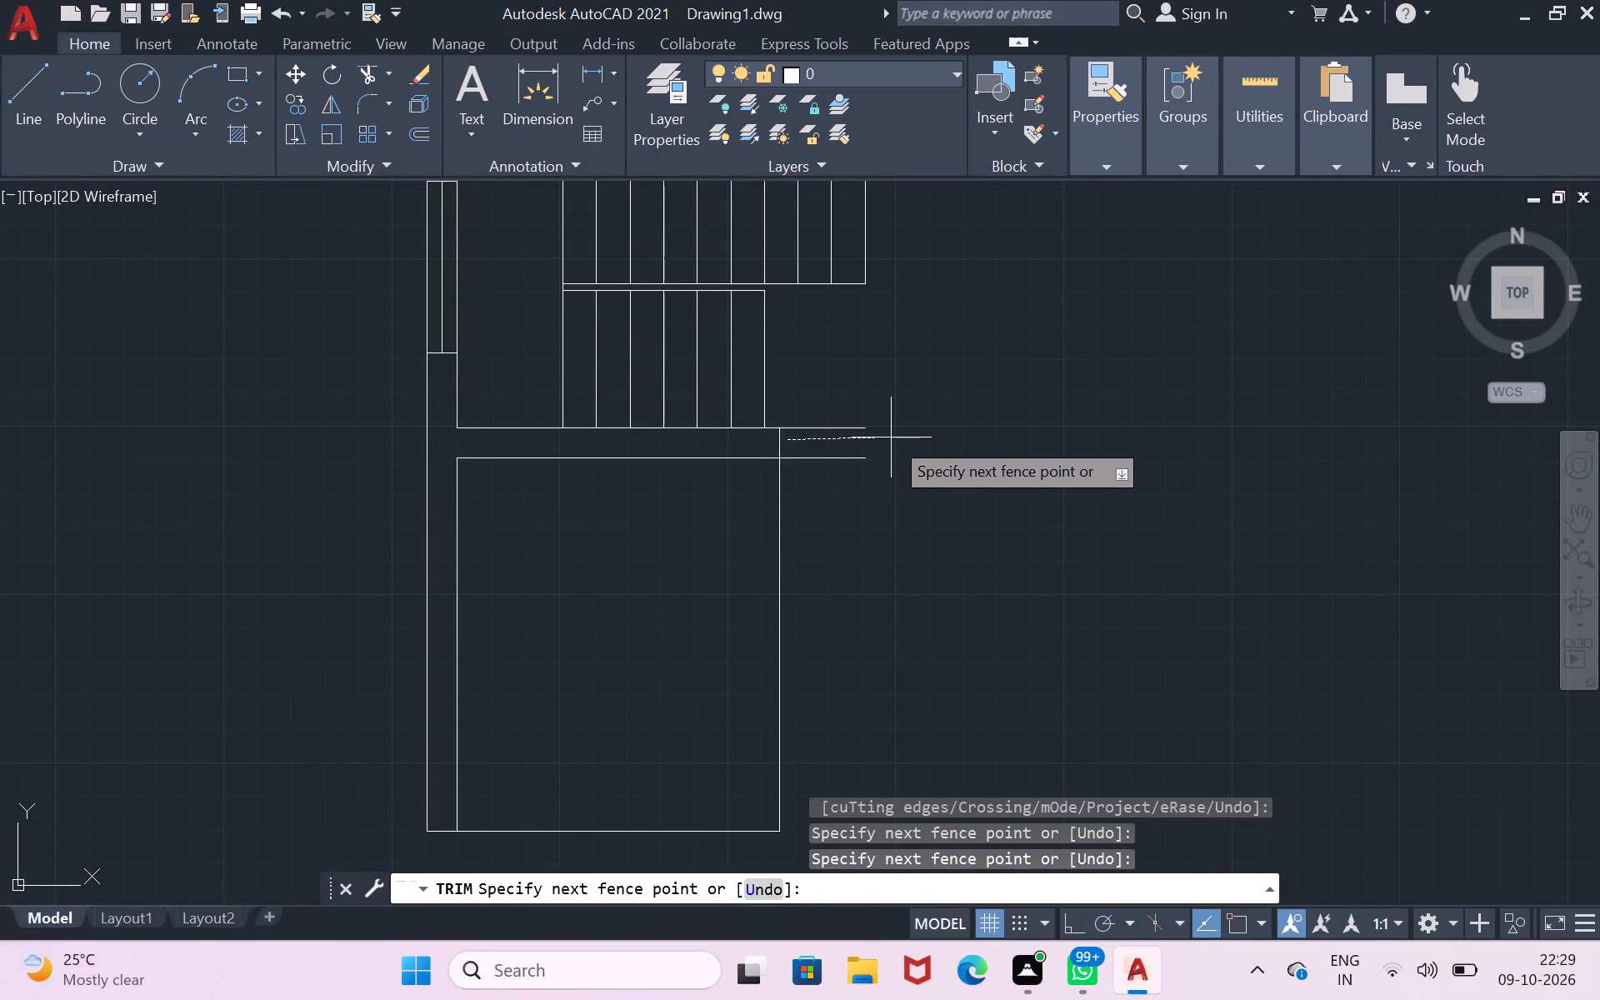
pyautogui.click(891, 437)
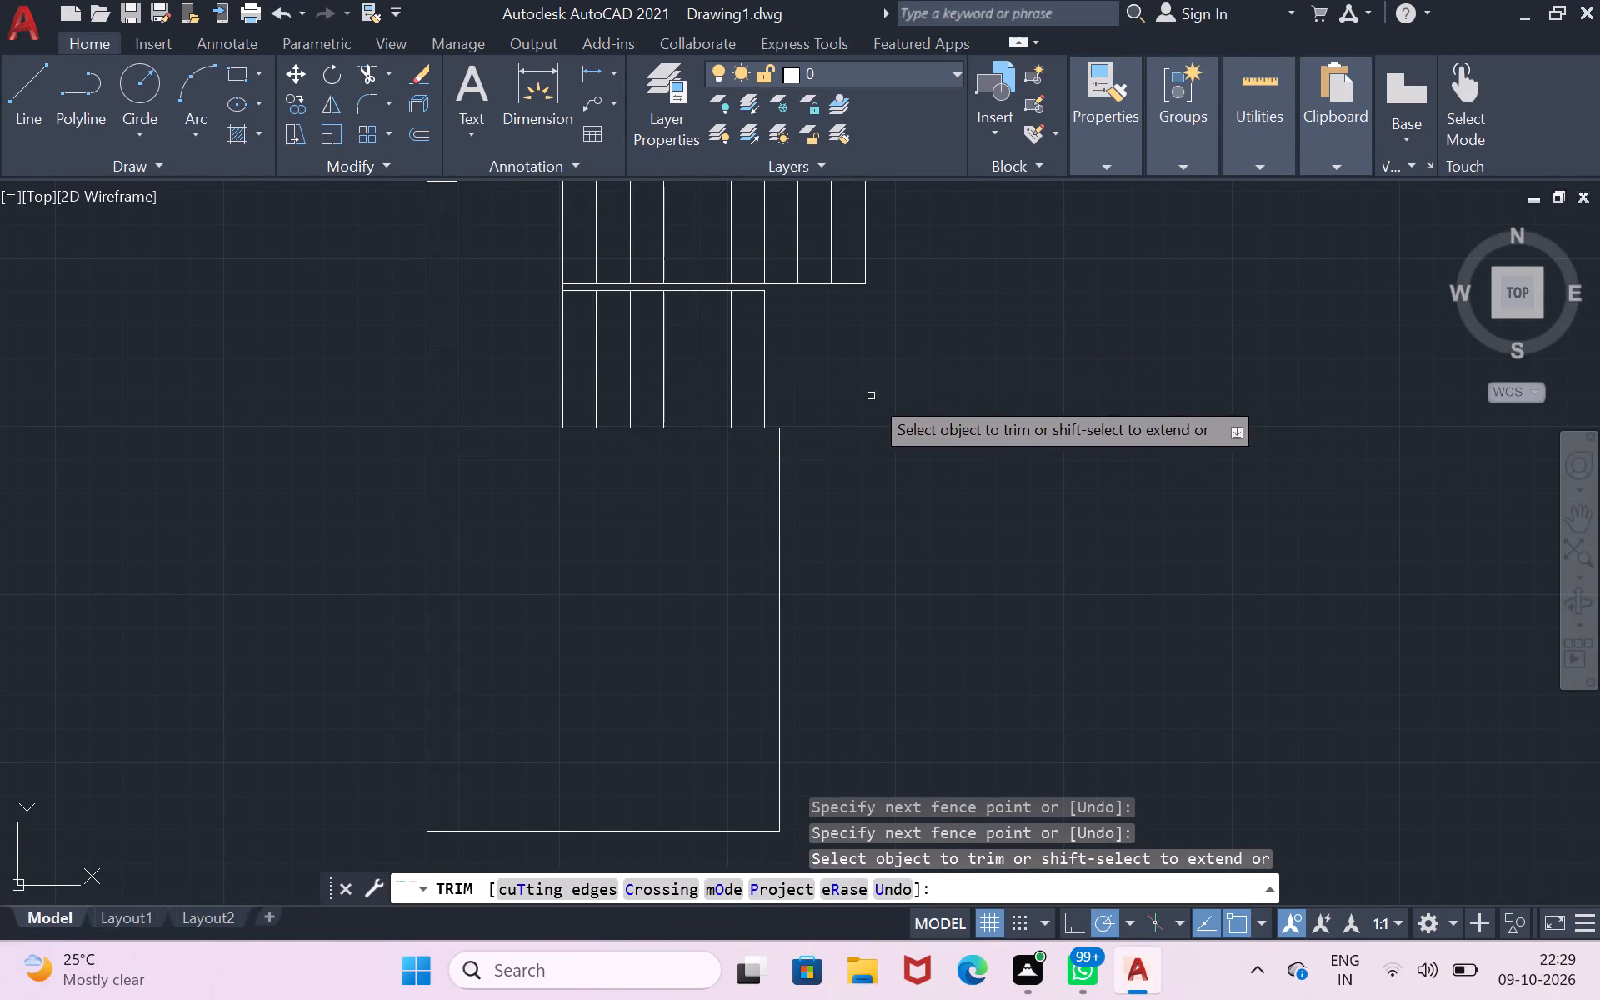
pyautogui.moveTo(832, 400); pyautogui.dragTo(846, 525)
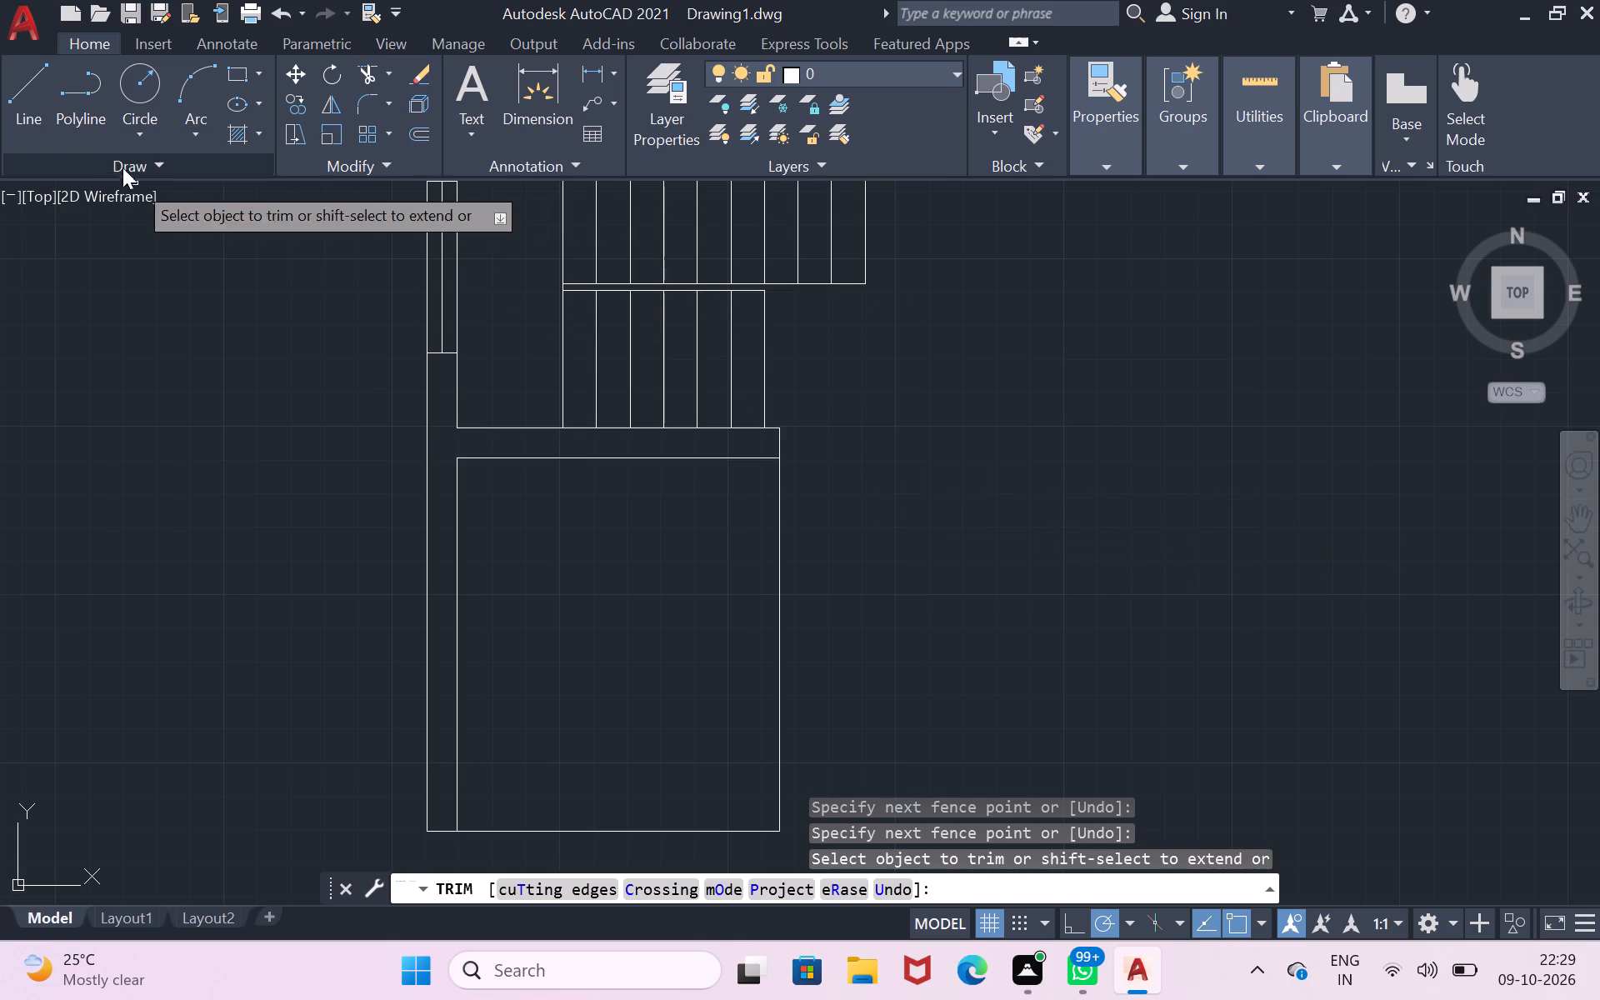
# Draw a short horizontal line outward from the top end of the room's 10' vertical line.
pyautogui.click(37, 112)
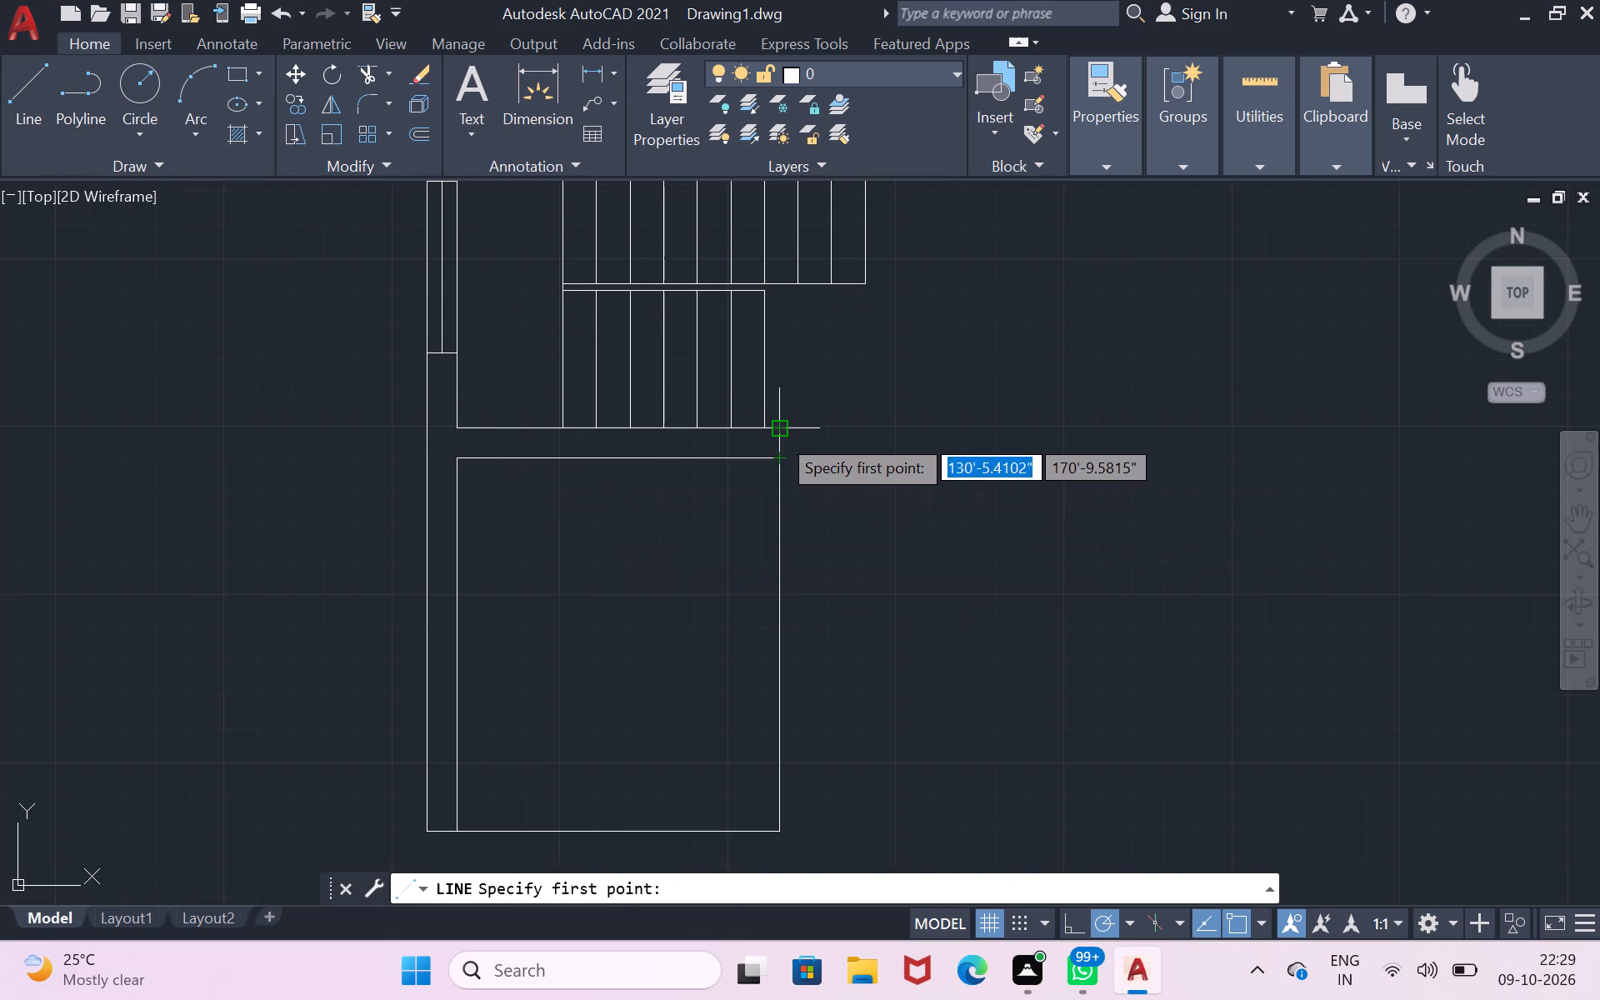
pyautogui.click(778, 434)
pyautogui.click(805, 424)
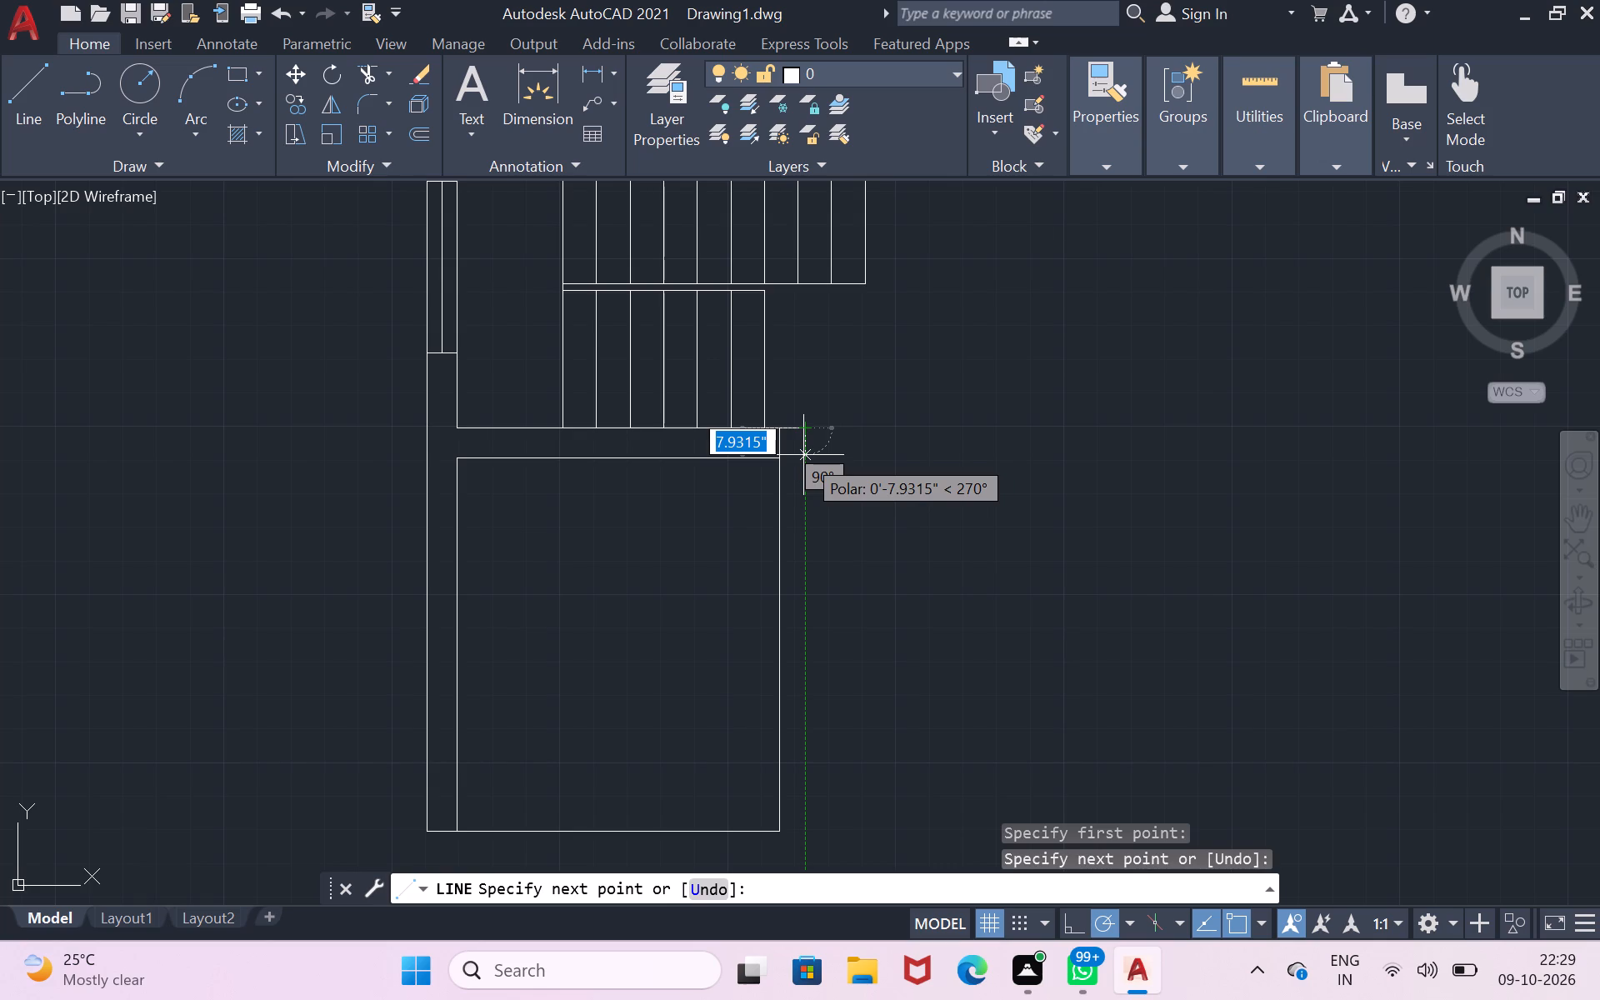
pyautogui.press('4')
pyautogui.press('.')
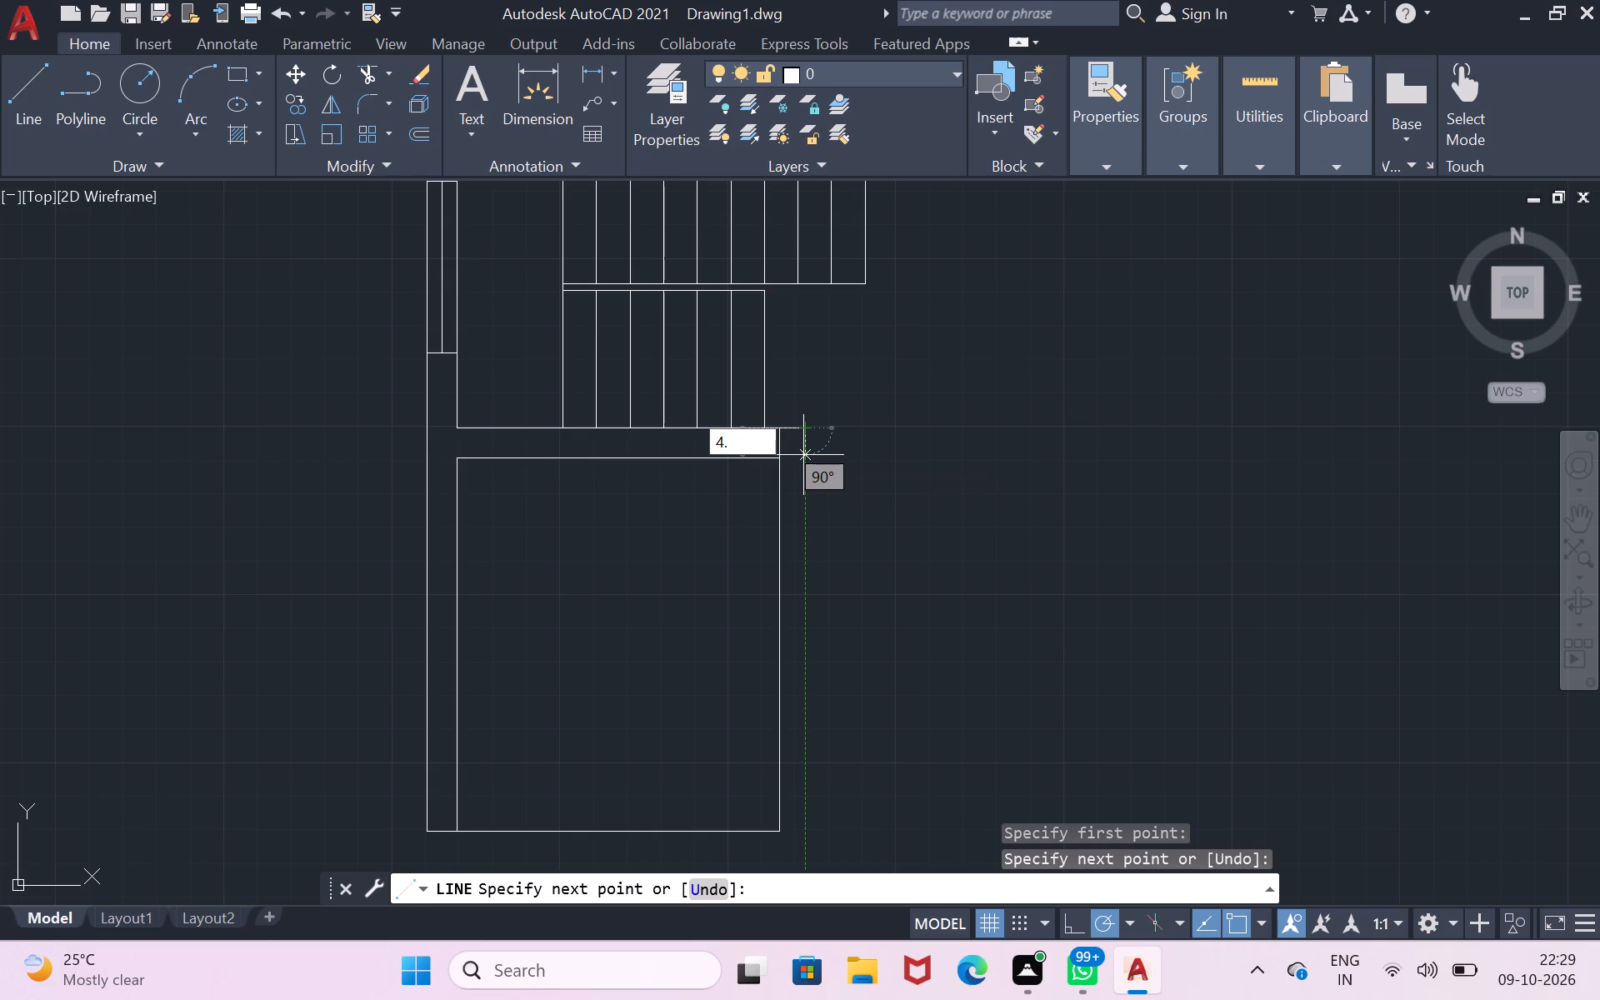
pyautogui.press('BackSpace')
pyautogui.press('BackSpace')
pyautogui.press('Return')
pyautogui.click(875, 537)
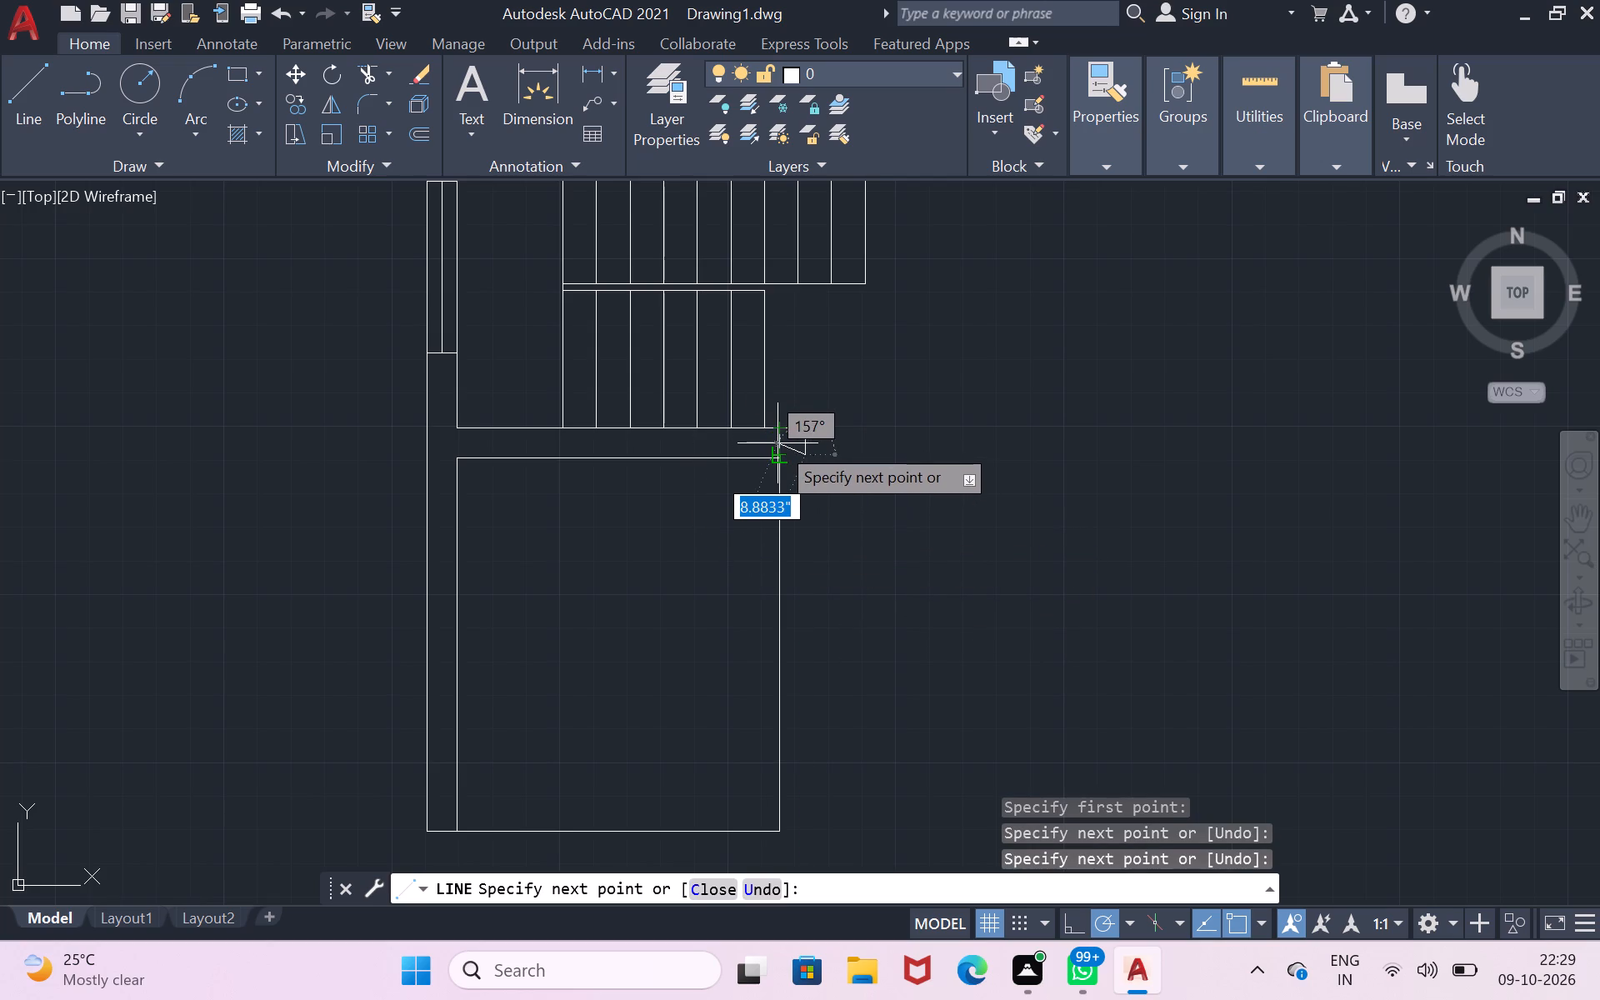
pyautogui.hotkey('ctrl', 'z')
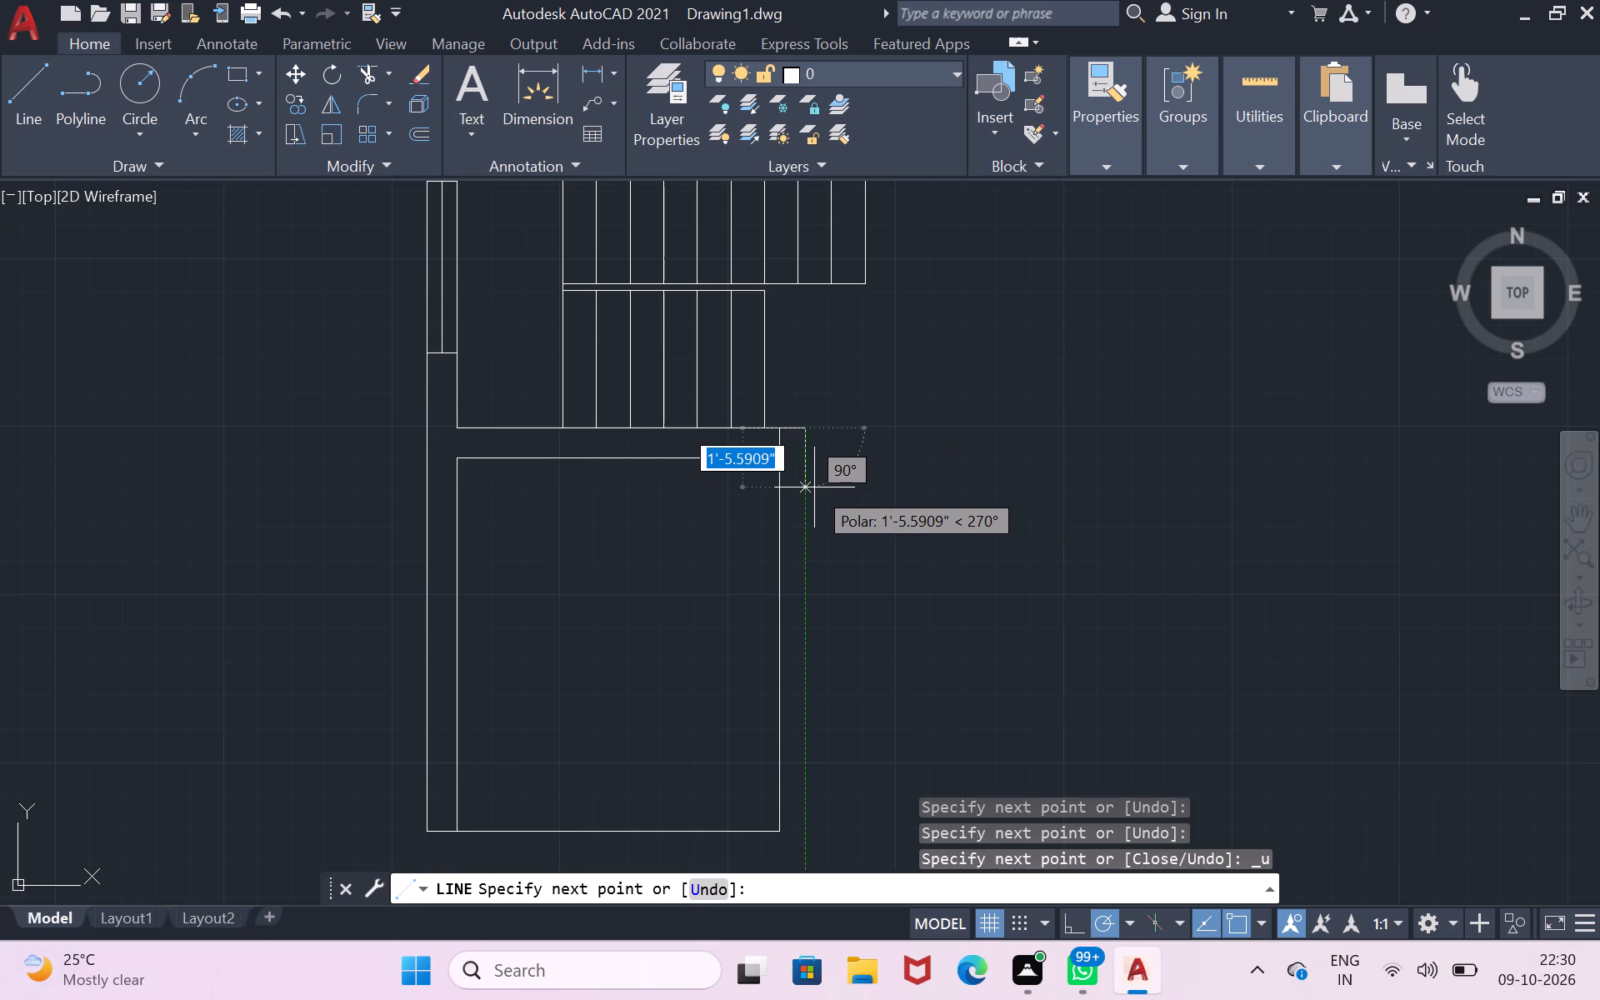
# Continue the line downward in two 9" segments, then close the stub with a horizontal segment back to the room's vertical line.
pyautogui.press('9')
pyautogui.press('Return')
pyautogui.hotkey('shift', '"')
pyautogui.press('Return')
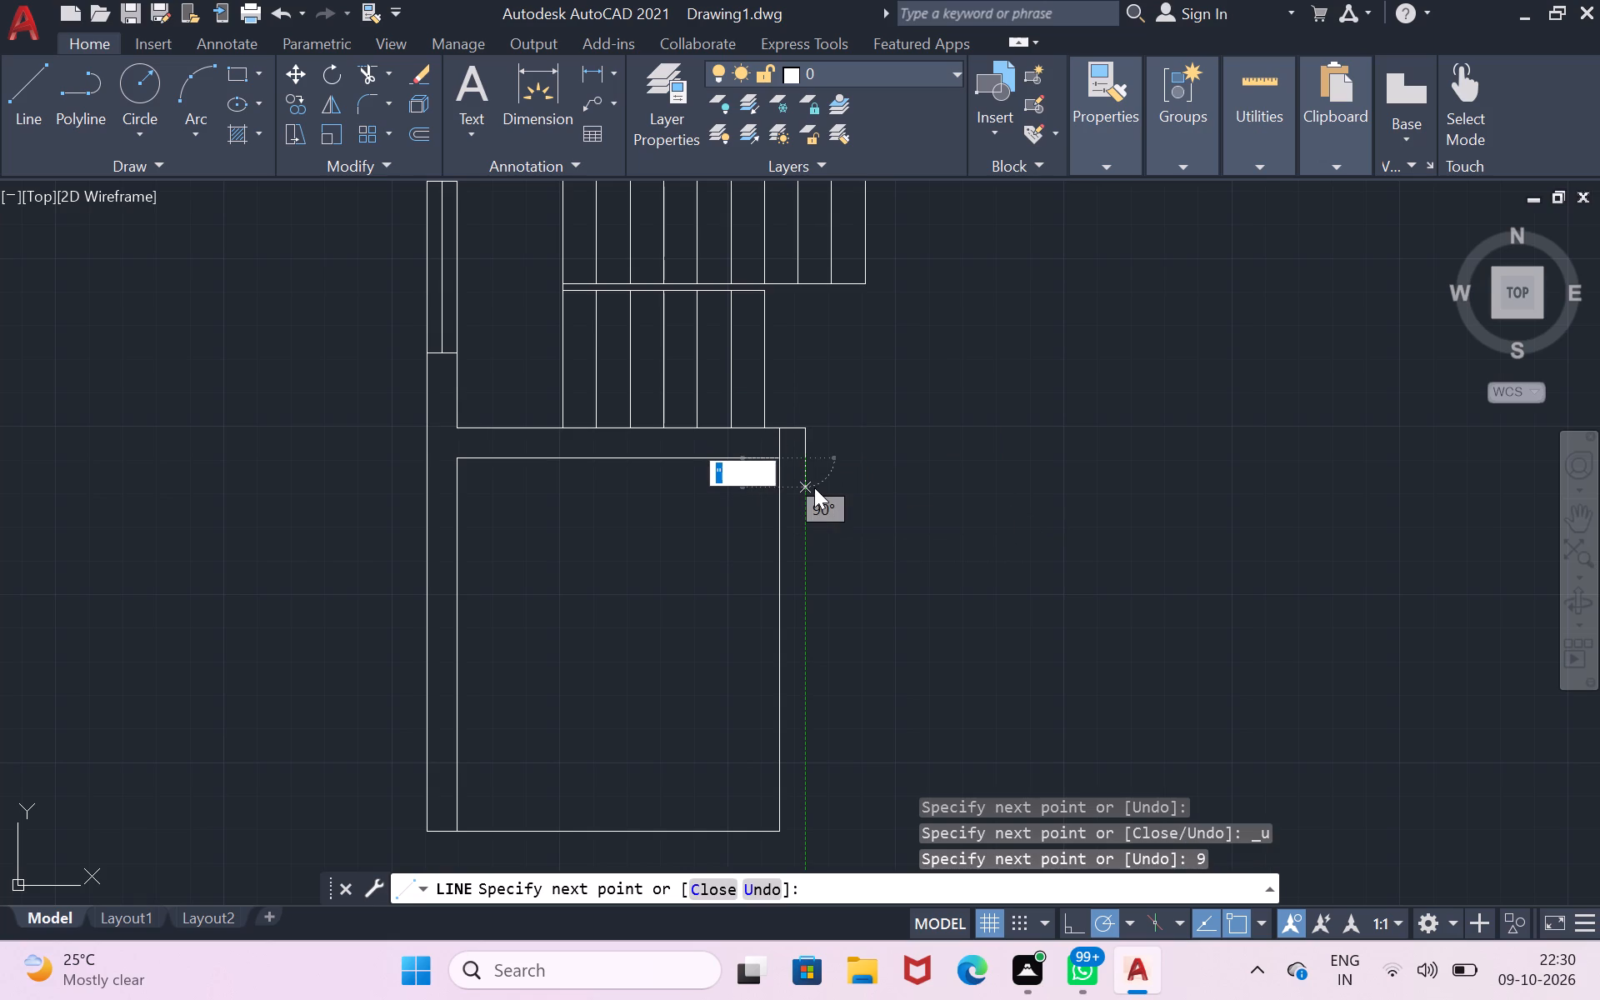
pyautogui.press('BackSpace')
pyautogui.press('BackSpace')
pyautogui.press('BackSpace')
pyautogui.press('BackSpace')
pyautogui.press('Escape')
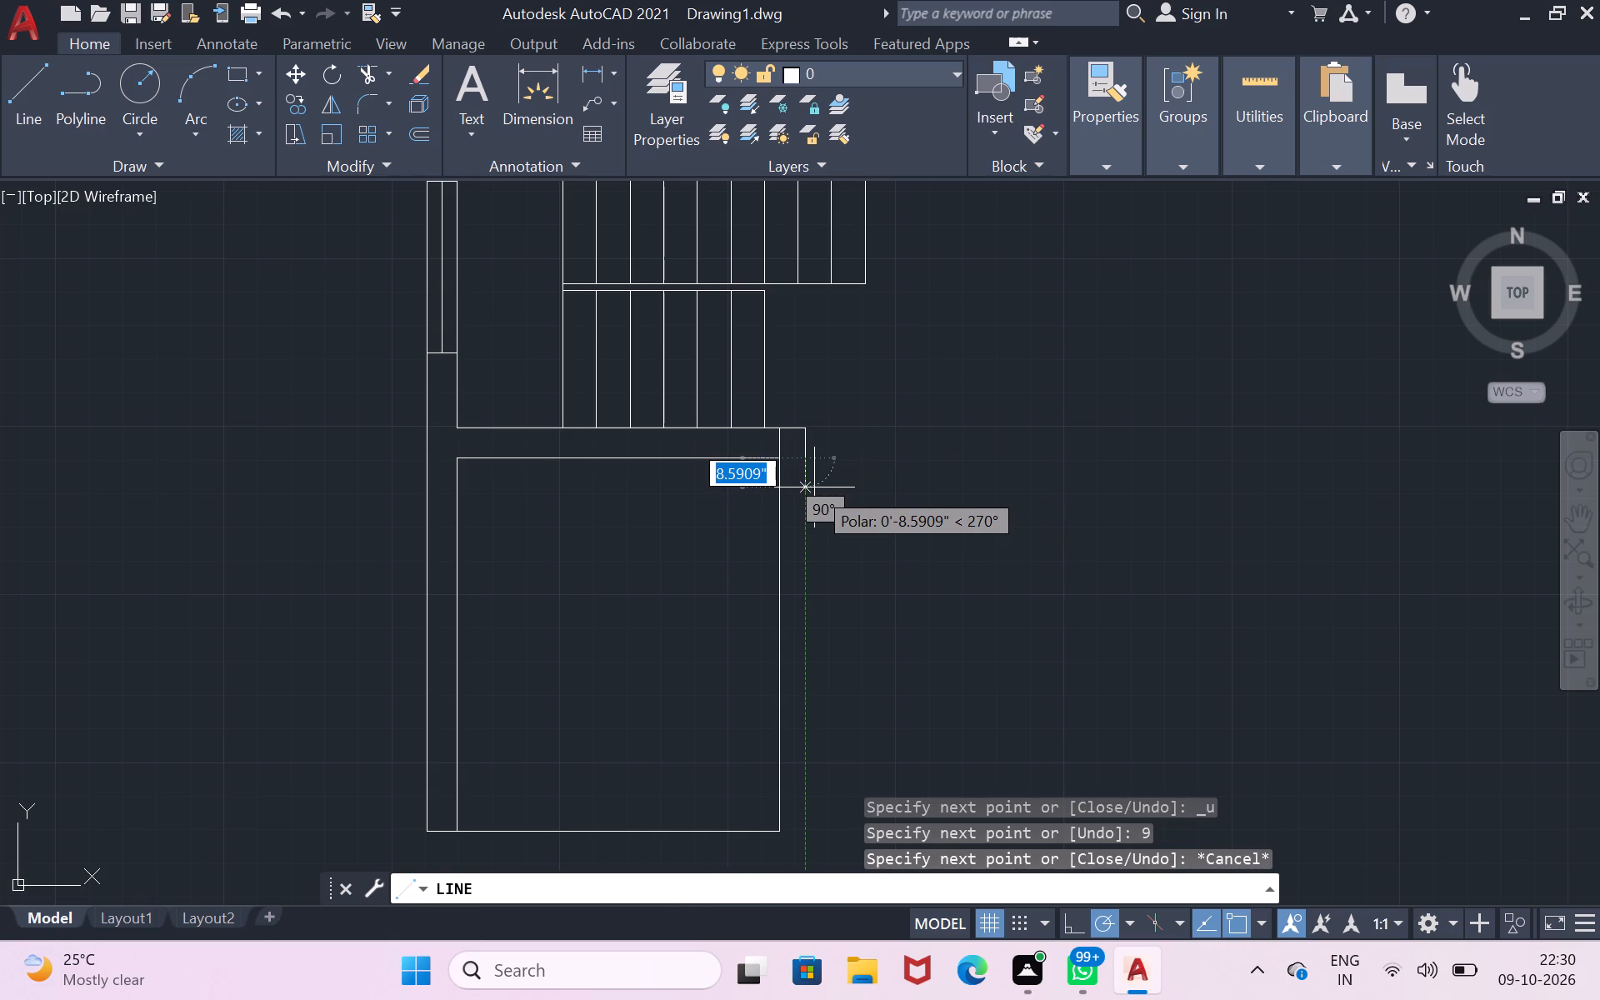
pyautogui.press('9')
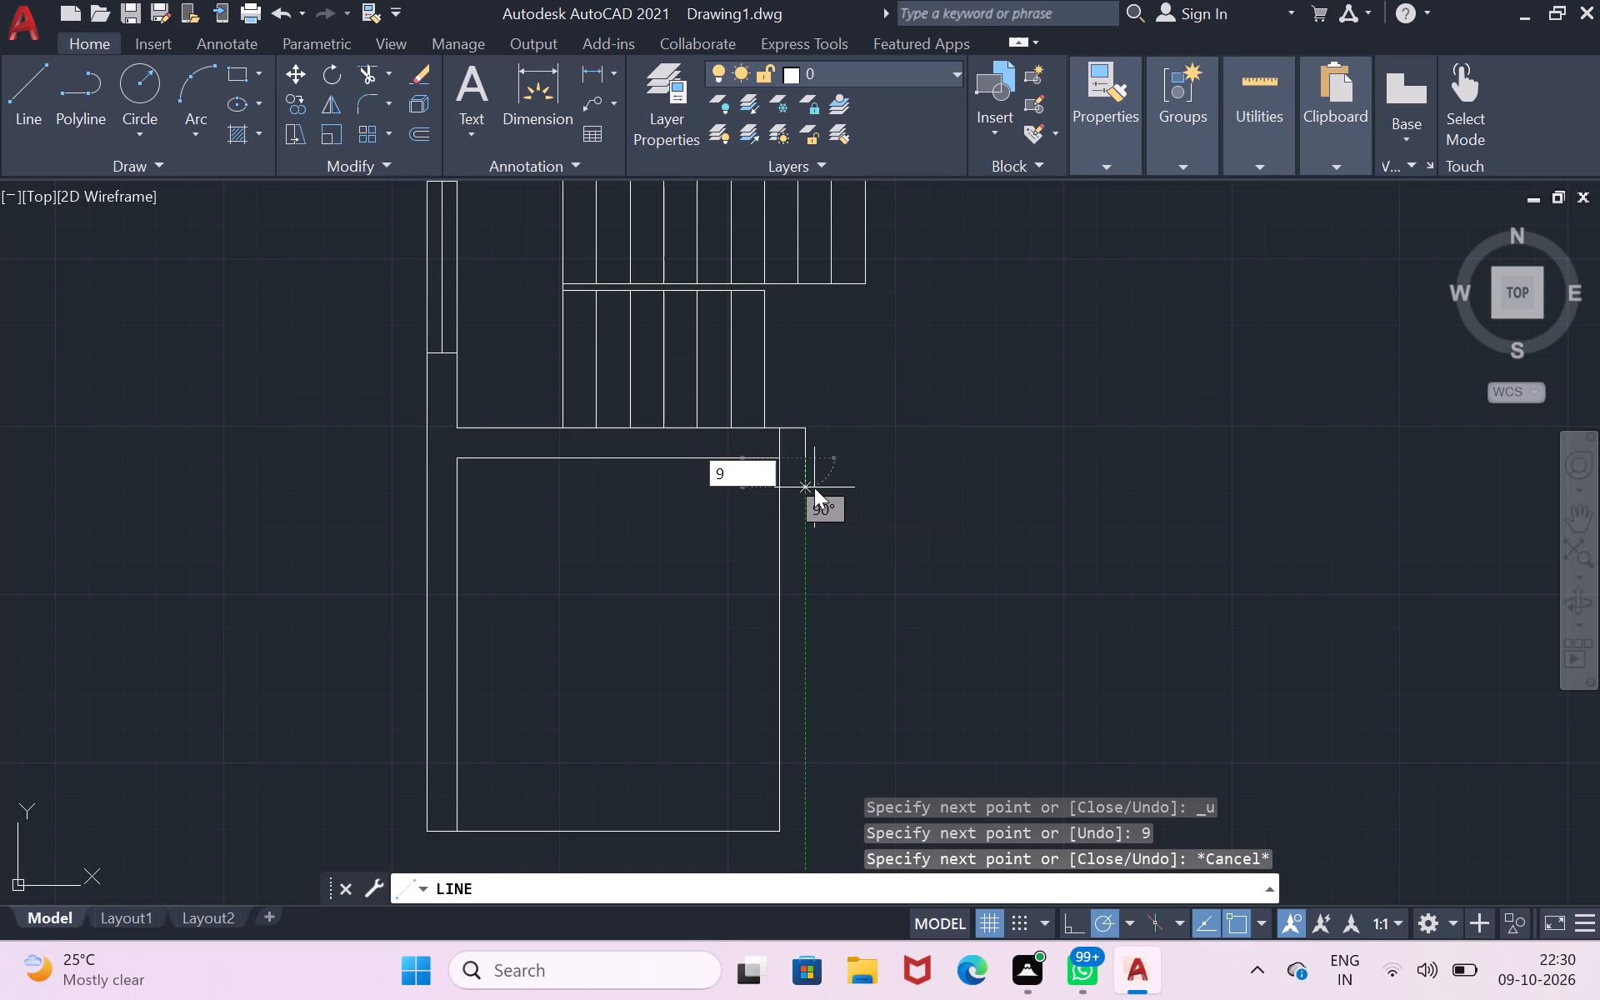
pyautogui.hotkey('shift', '"')
pyautogui.press('Return')
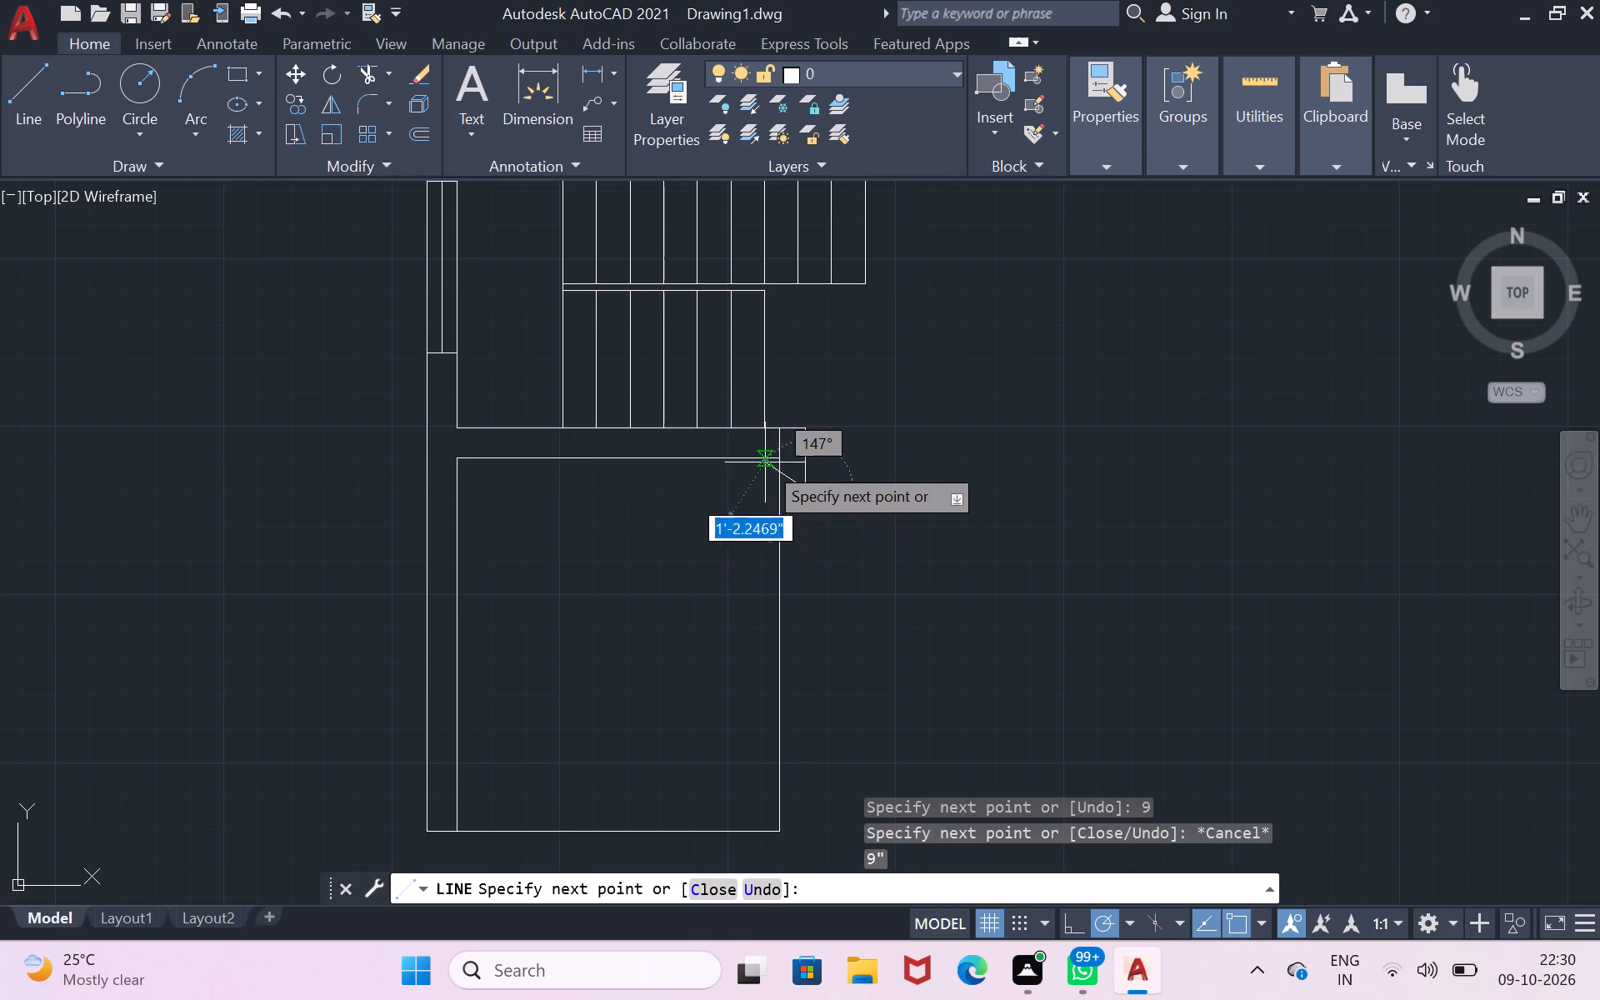
pyautogui.scroll(2, 786, 488)
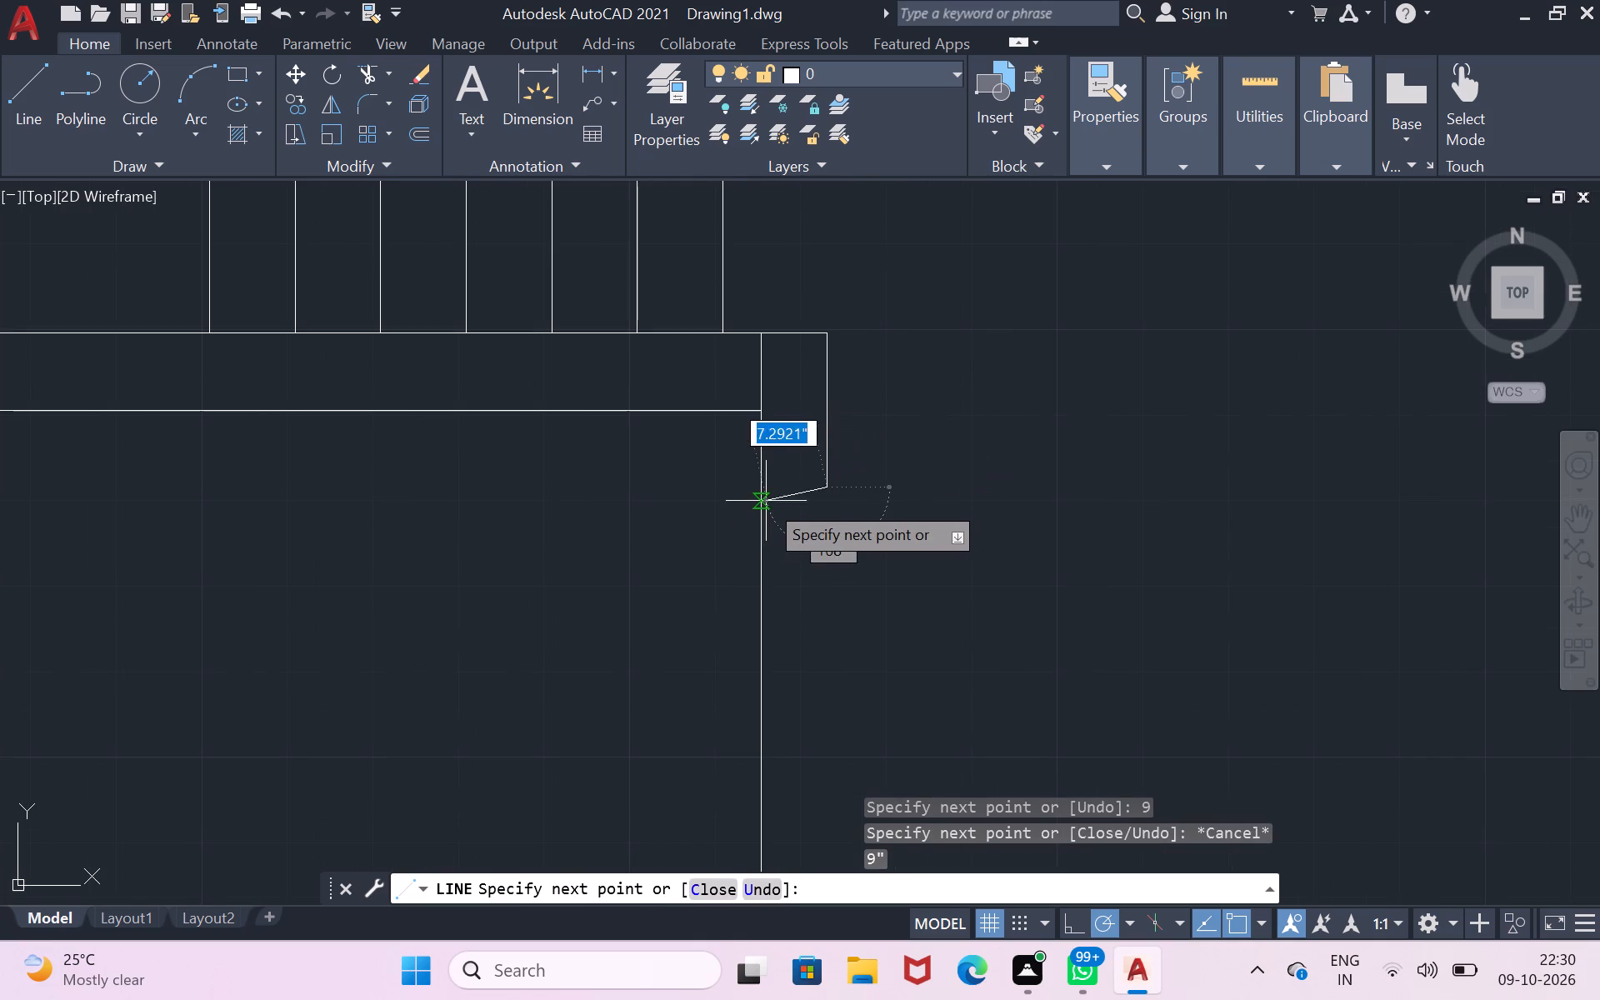
pyautogui.click(764, 490)
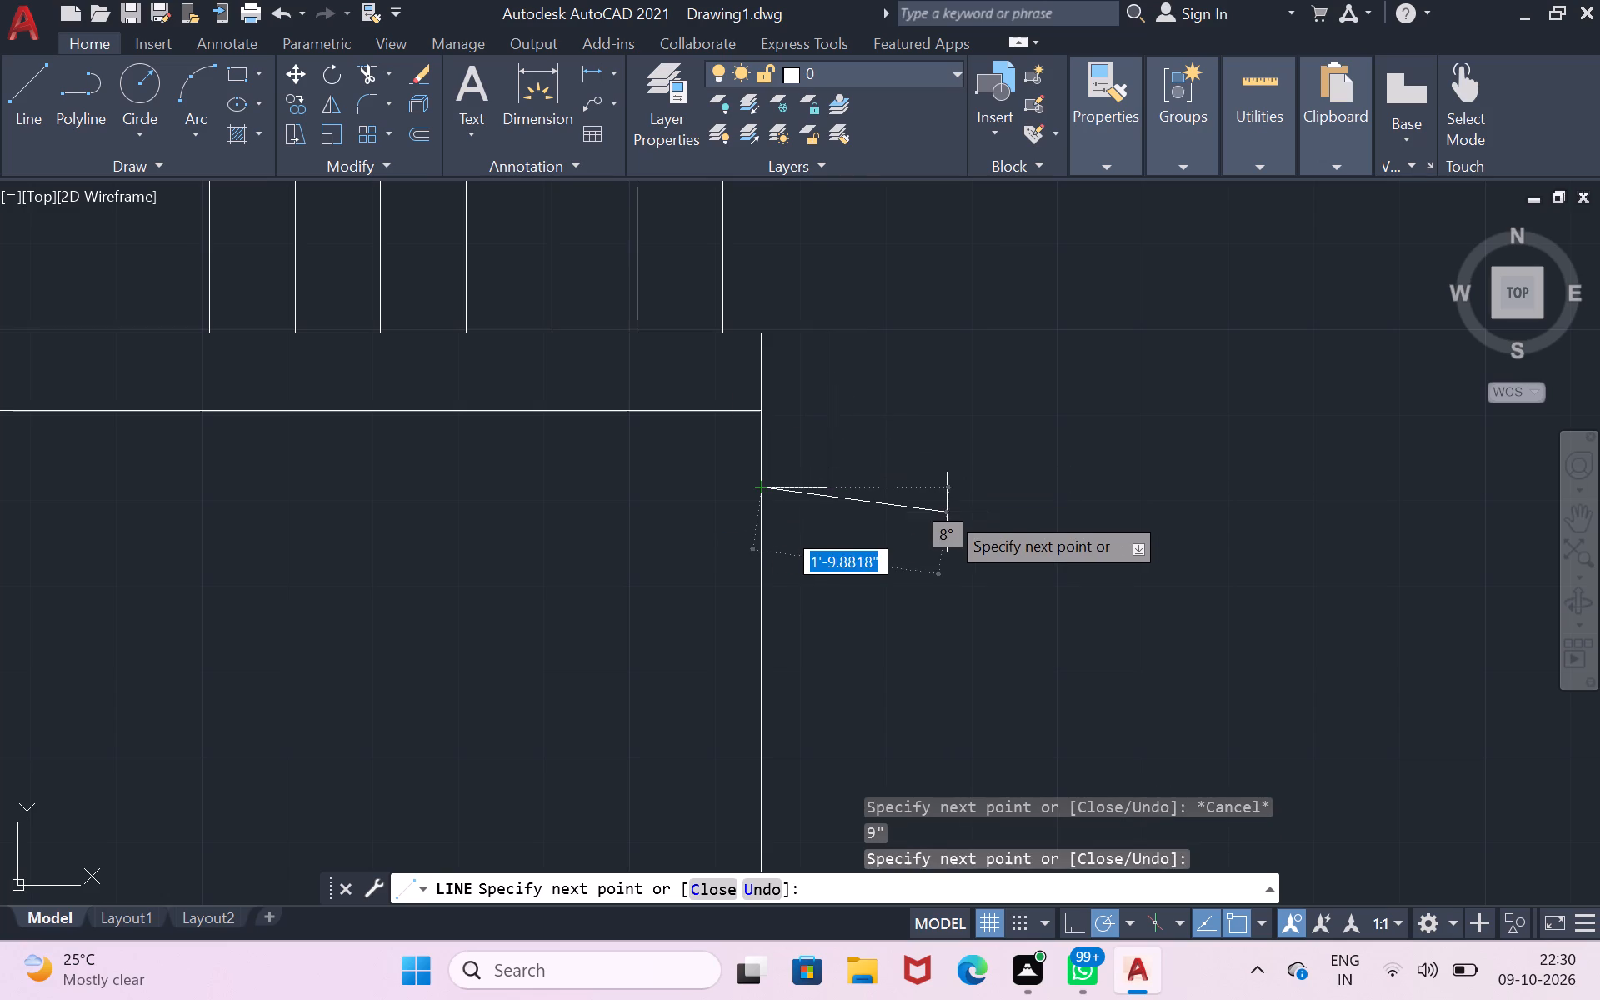
pyautogui.press('Return')
# Trim the piece of the room's vertical line lying between the two horizontal wall lines below the staircase.
pyautogui.scroll(-2, 962, 586)
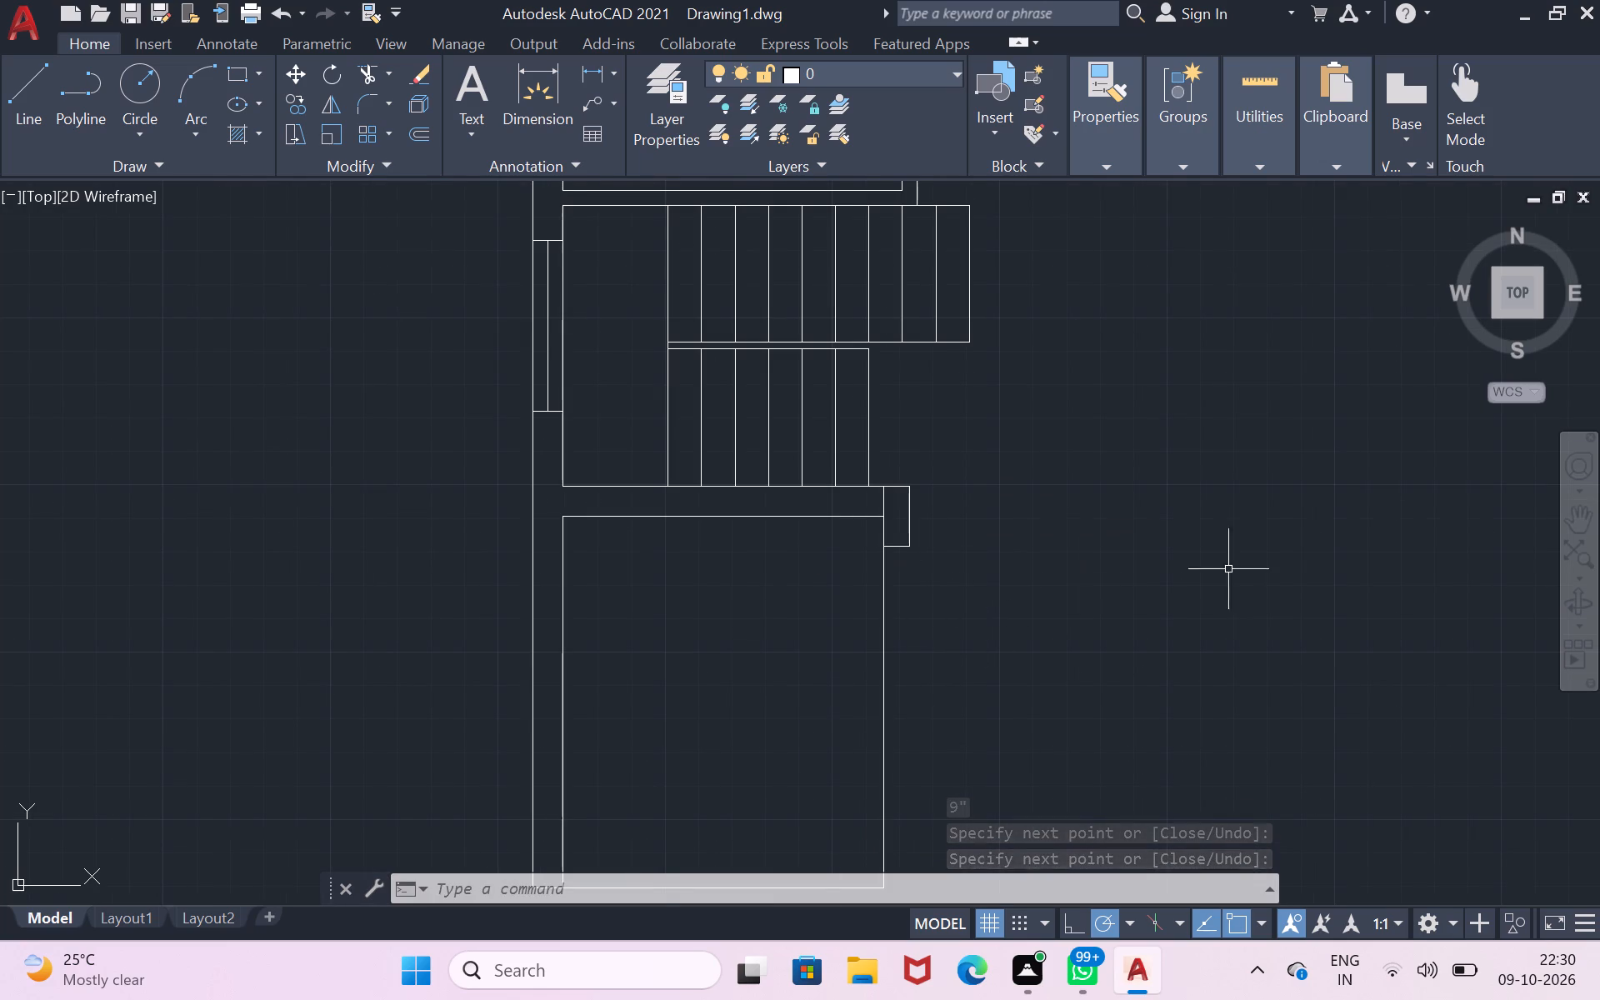
pyautogui.click(1573, 512)
pyautogui.moveTo(1333, 619); pyautogui.dragTo(1267, 517)
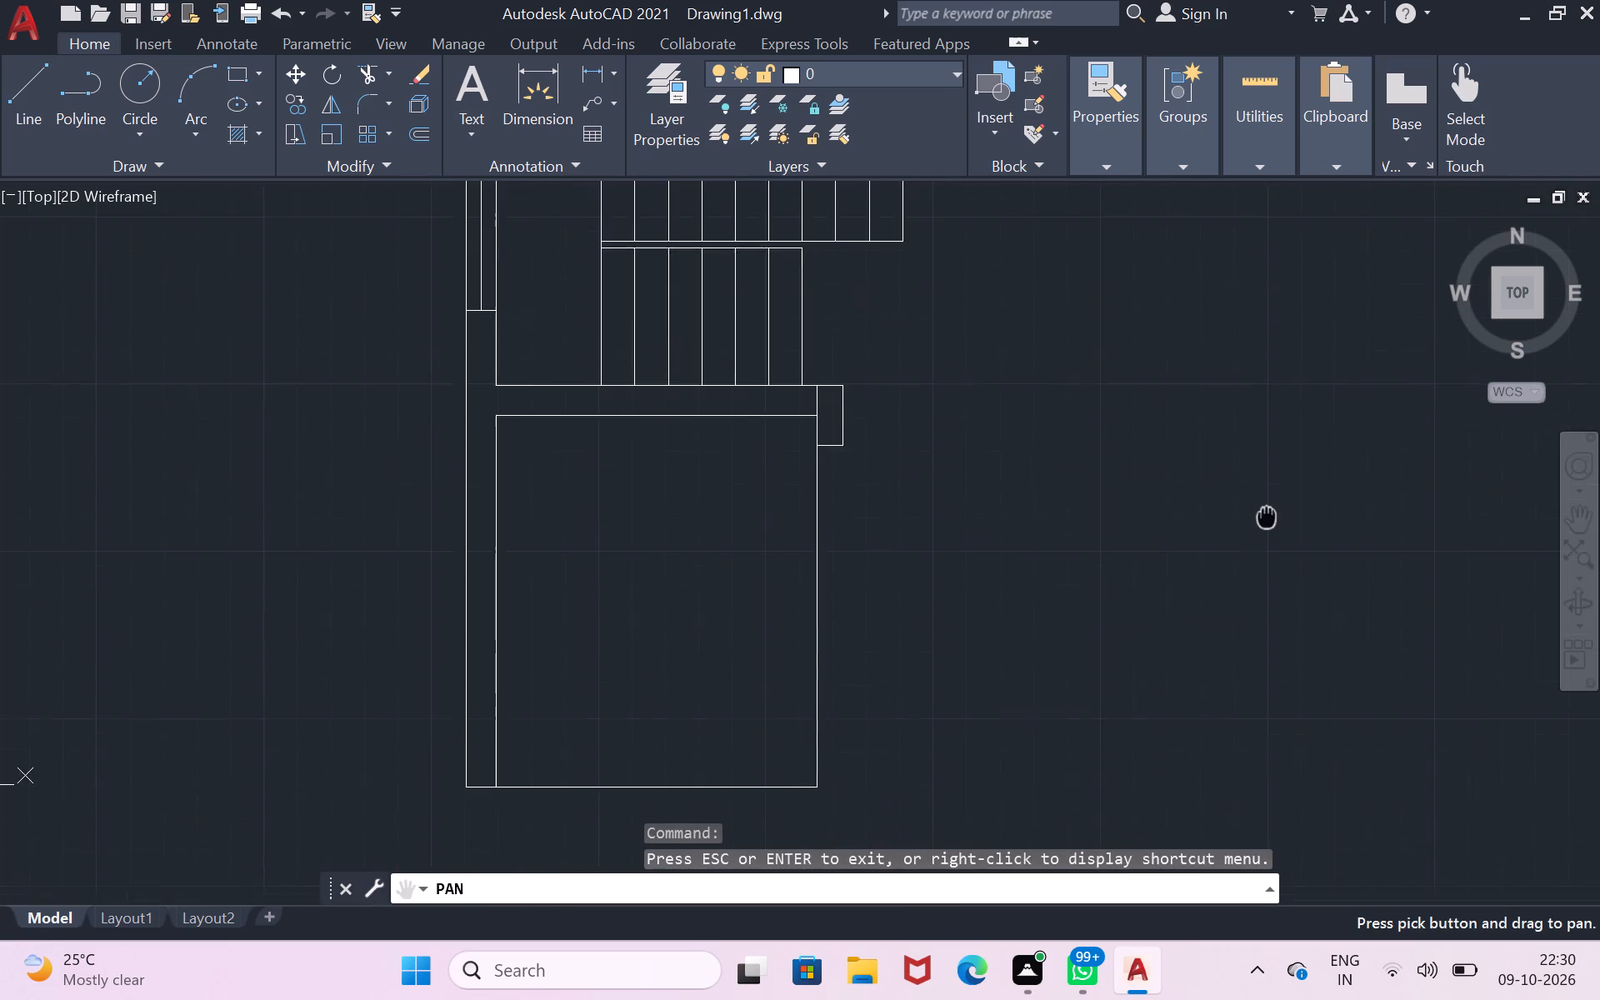
pyautogui.moveTo(1267, 517); pyautogui.dragTo(1271, 422)
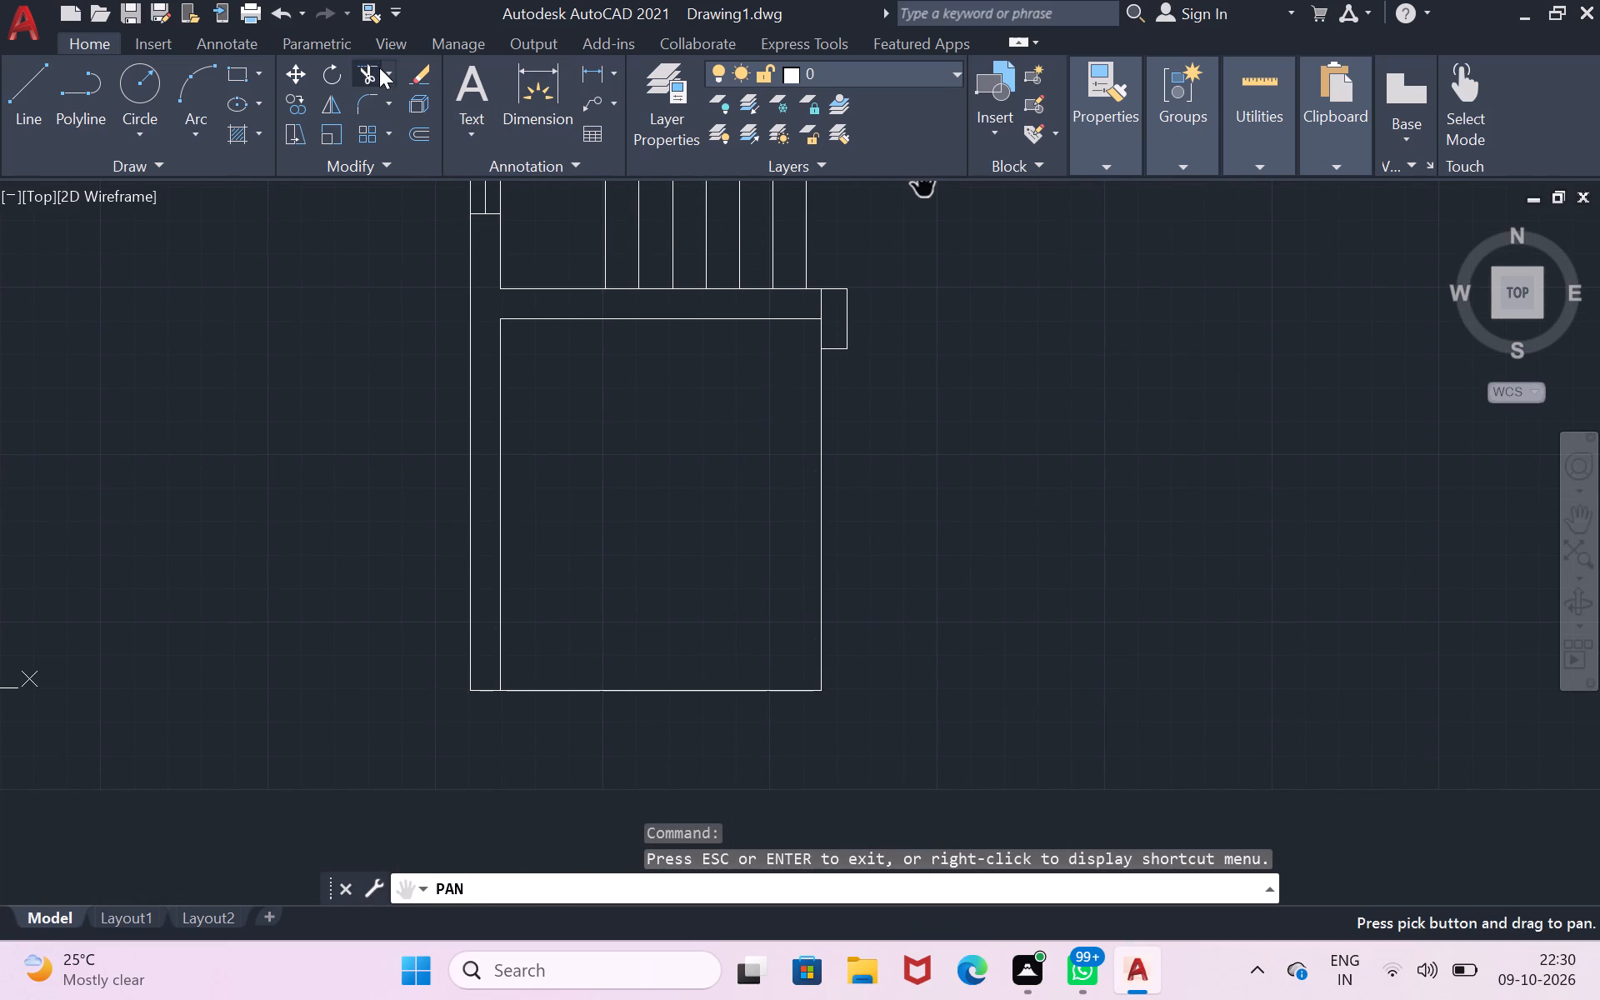
pyautogui.click(367, 81)
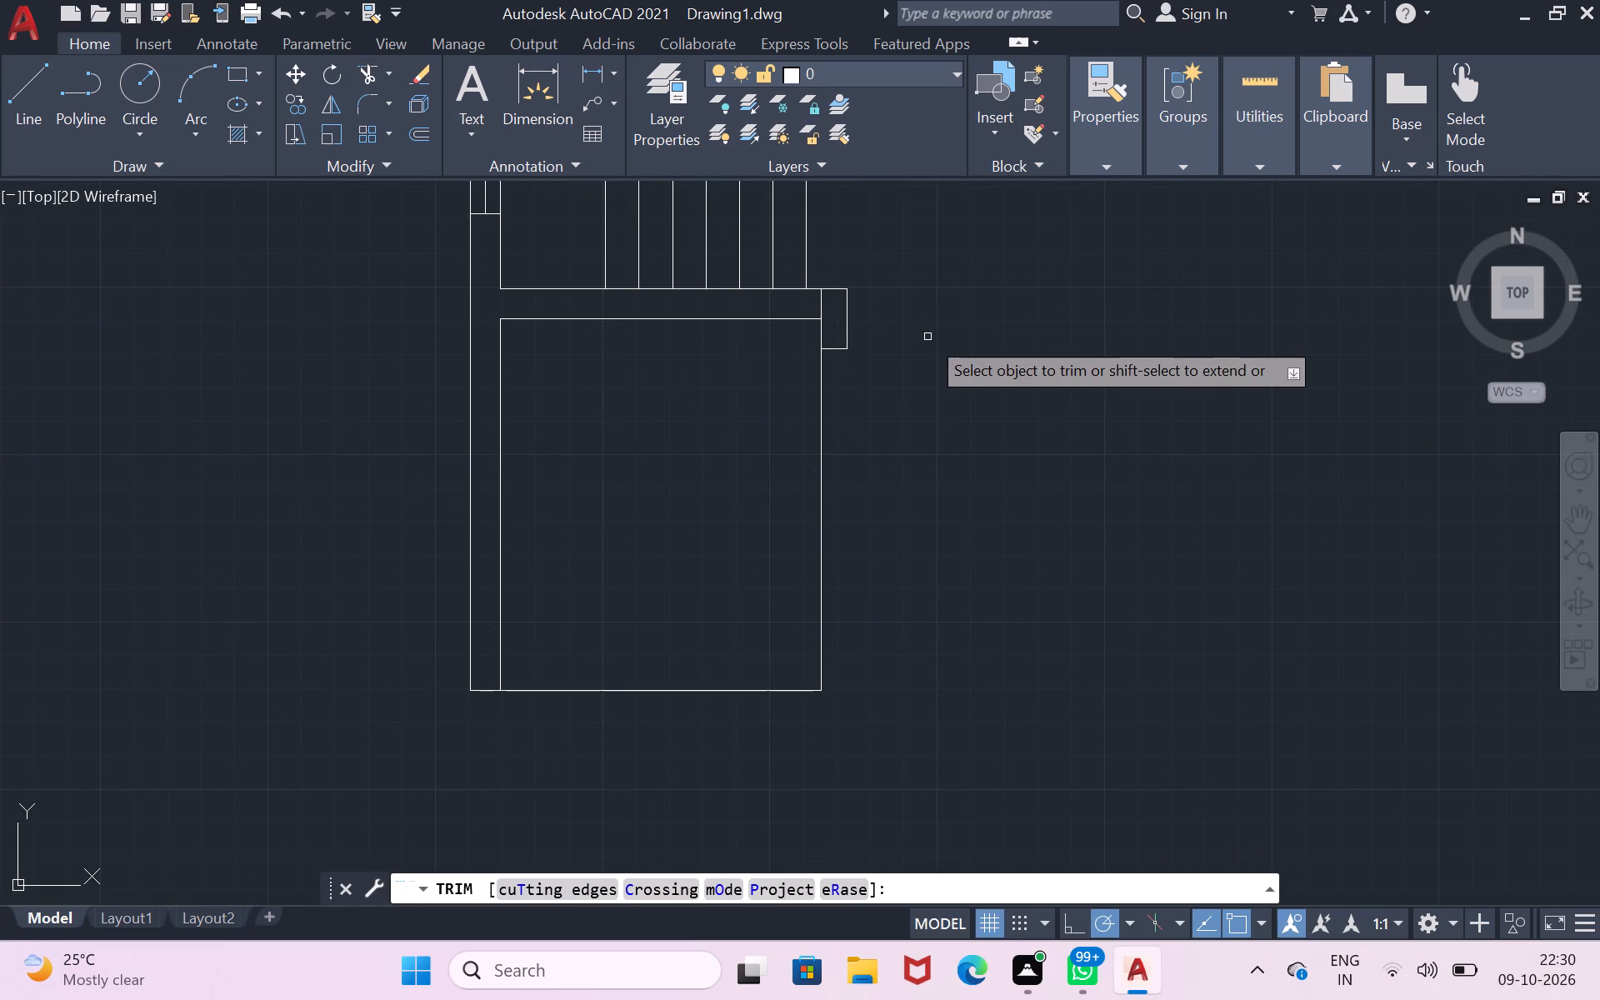
pyautogui.click(822, 305)
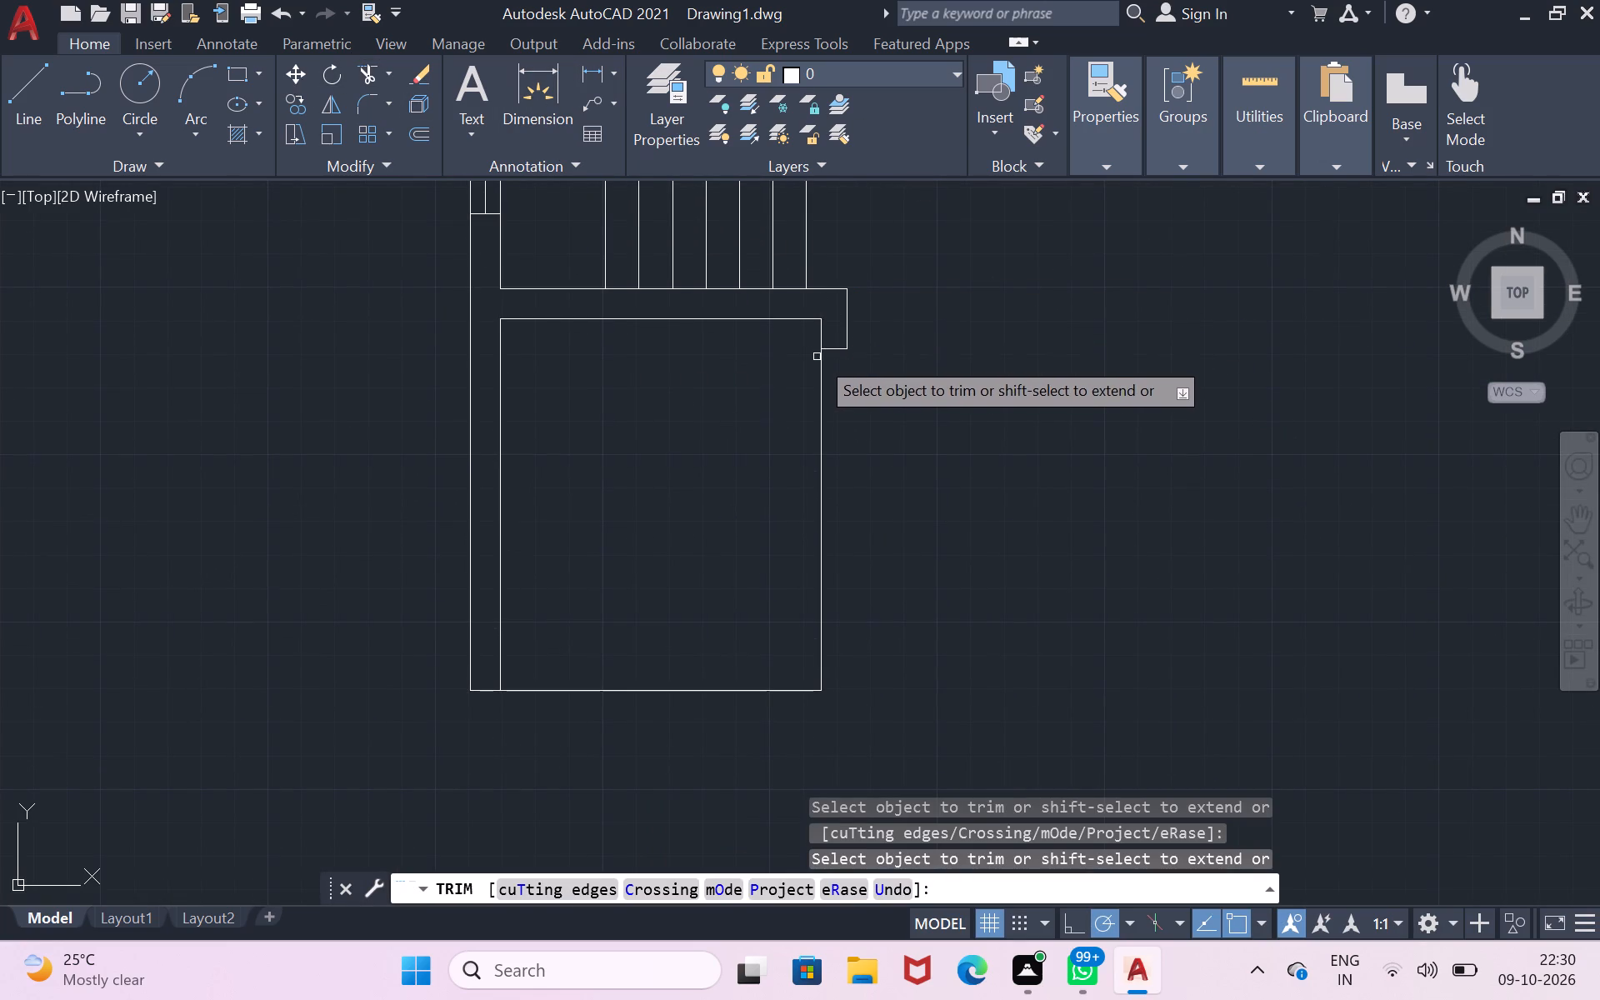
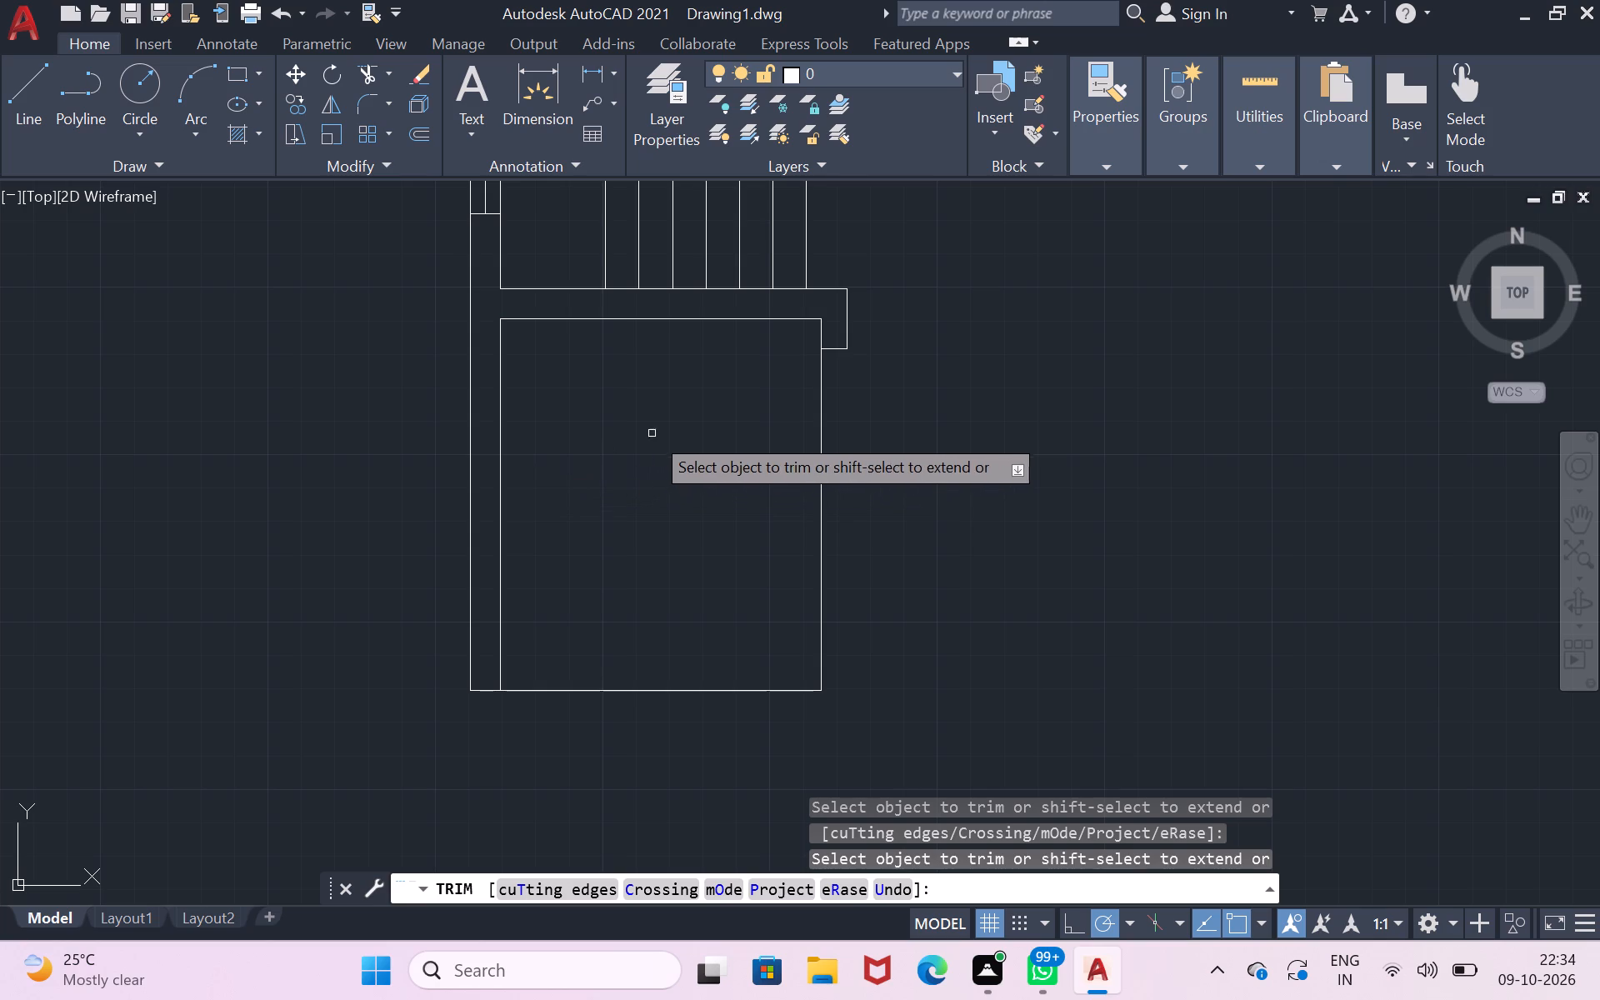
# Offset the room's bottom horizontal line 9" inward, up into the room.
pyautogui.scroll(1, 691, 403)
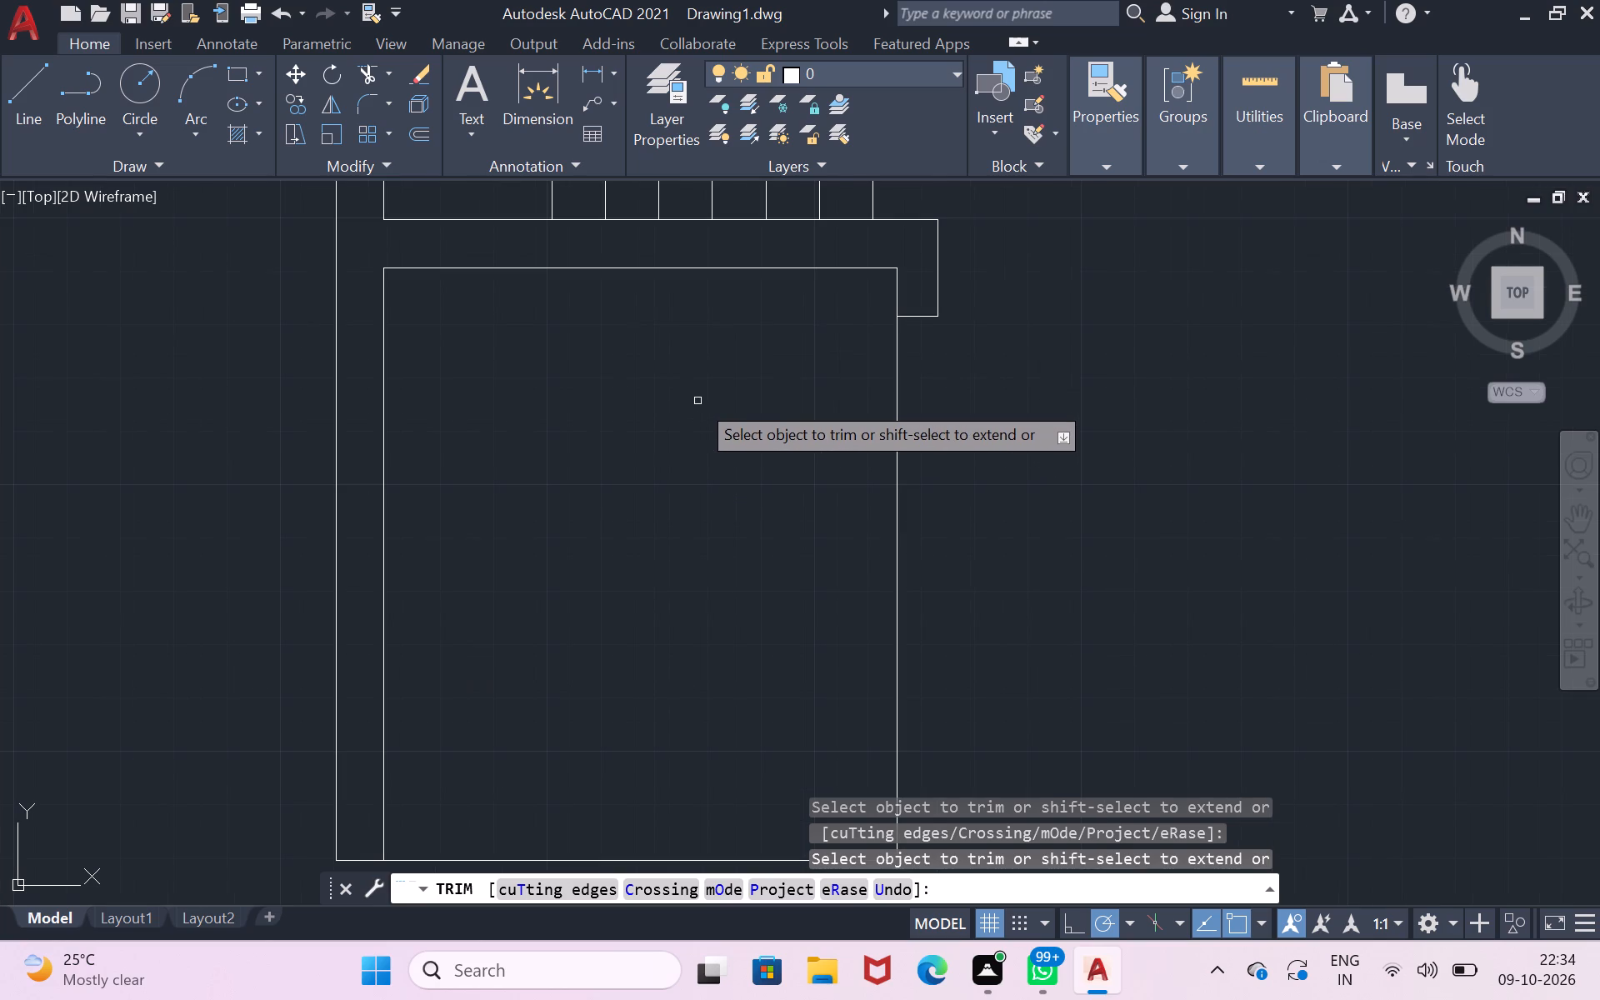
pyautogui.scroll(-1, 782, 402)
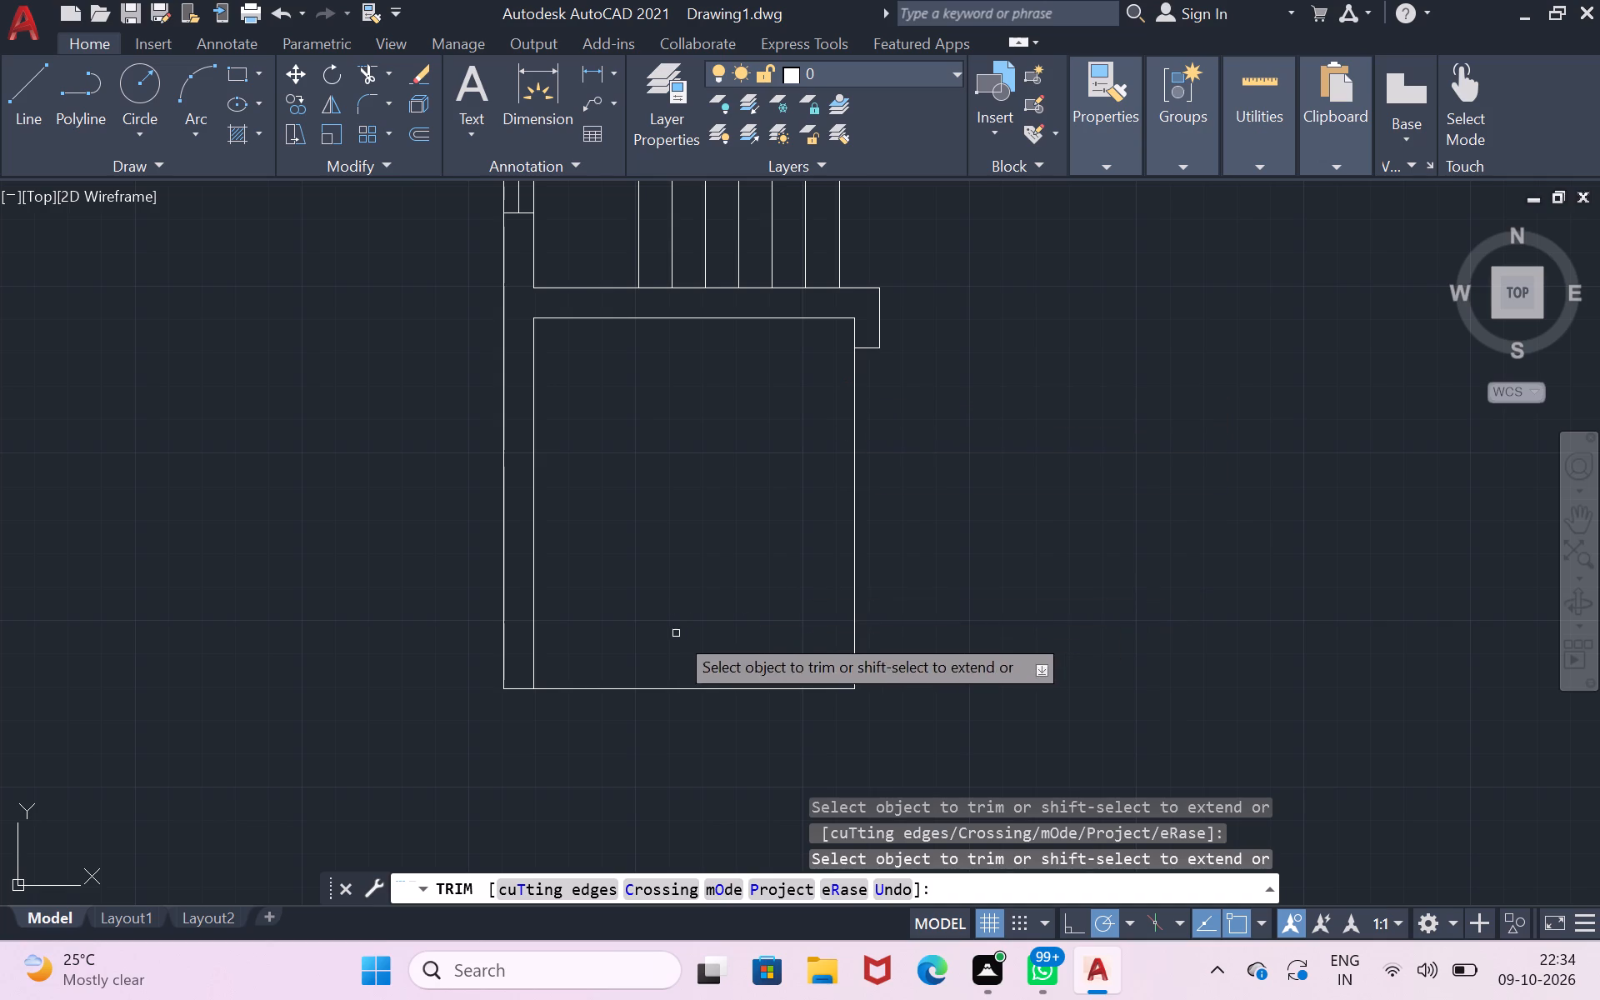
pyautogui.press('Return')
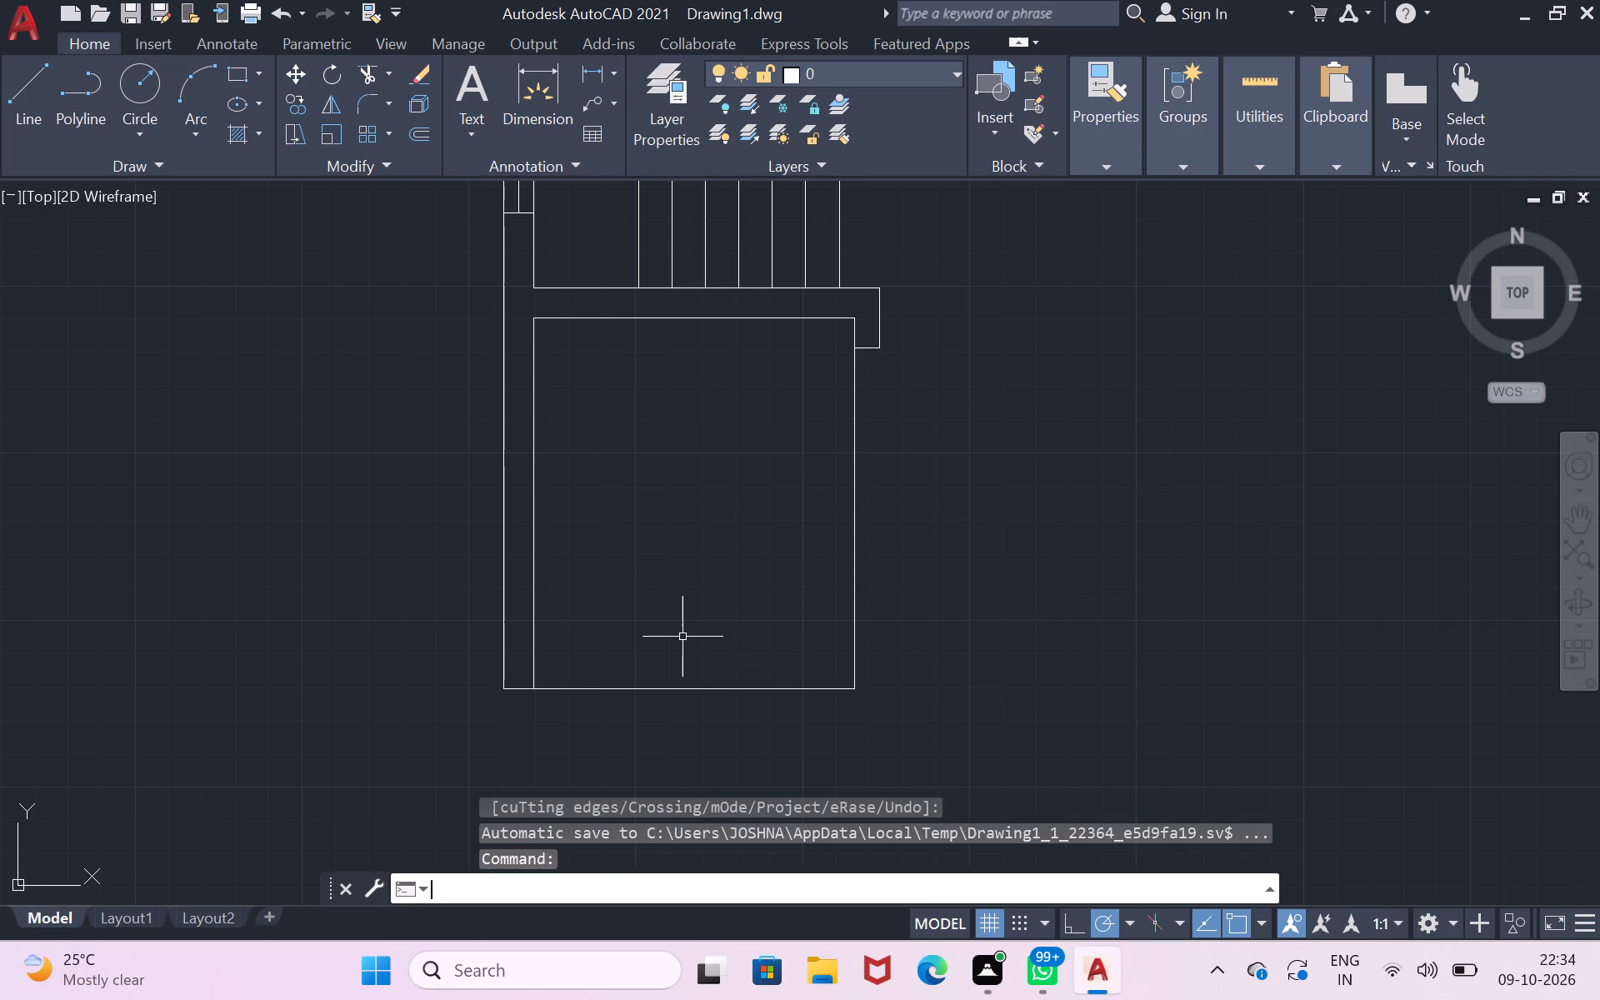
pyautogui.press('o')
pyautogui.press('Return')
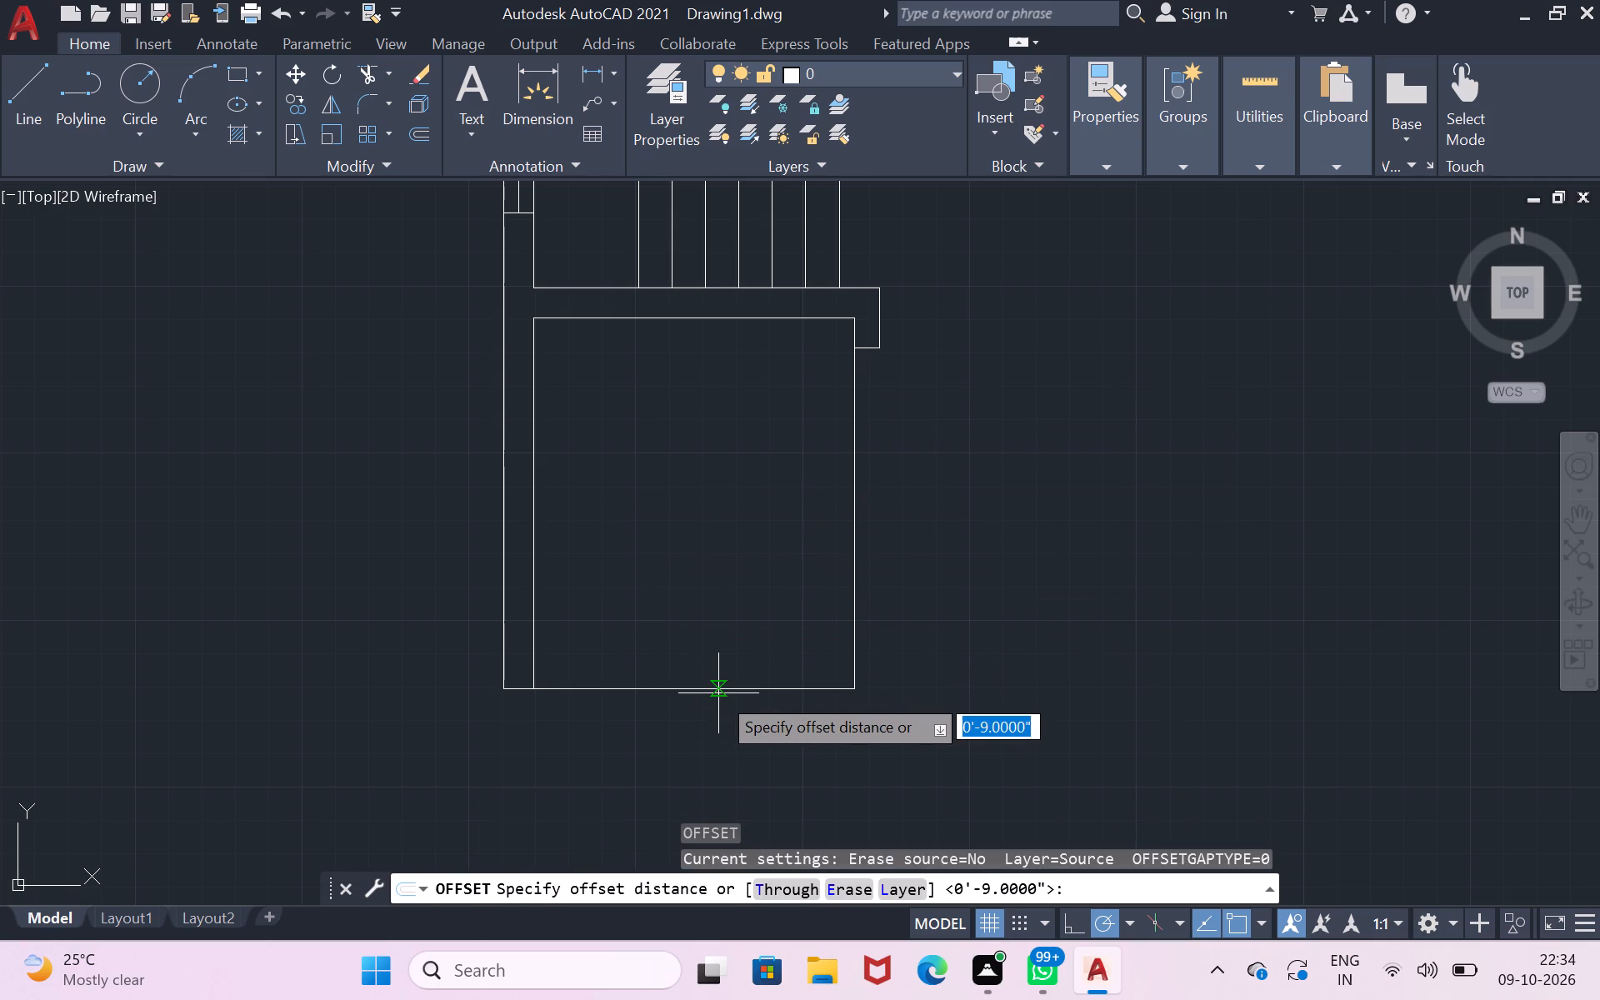
pyautogui.moveTo(718, 693); pyautogui.dragTo(718, 672)
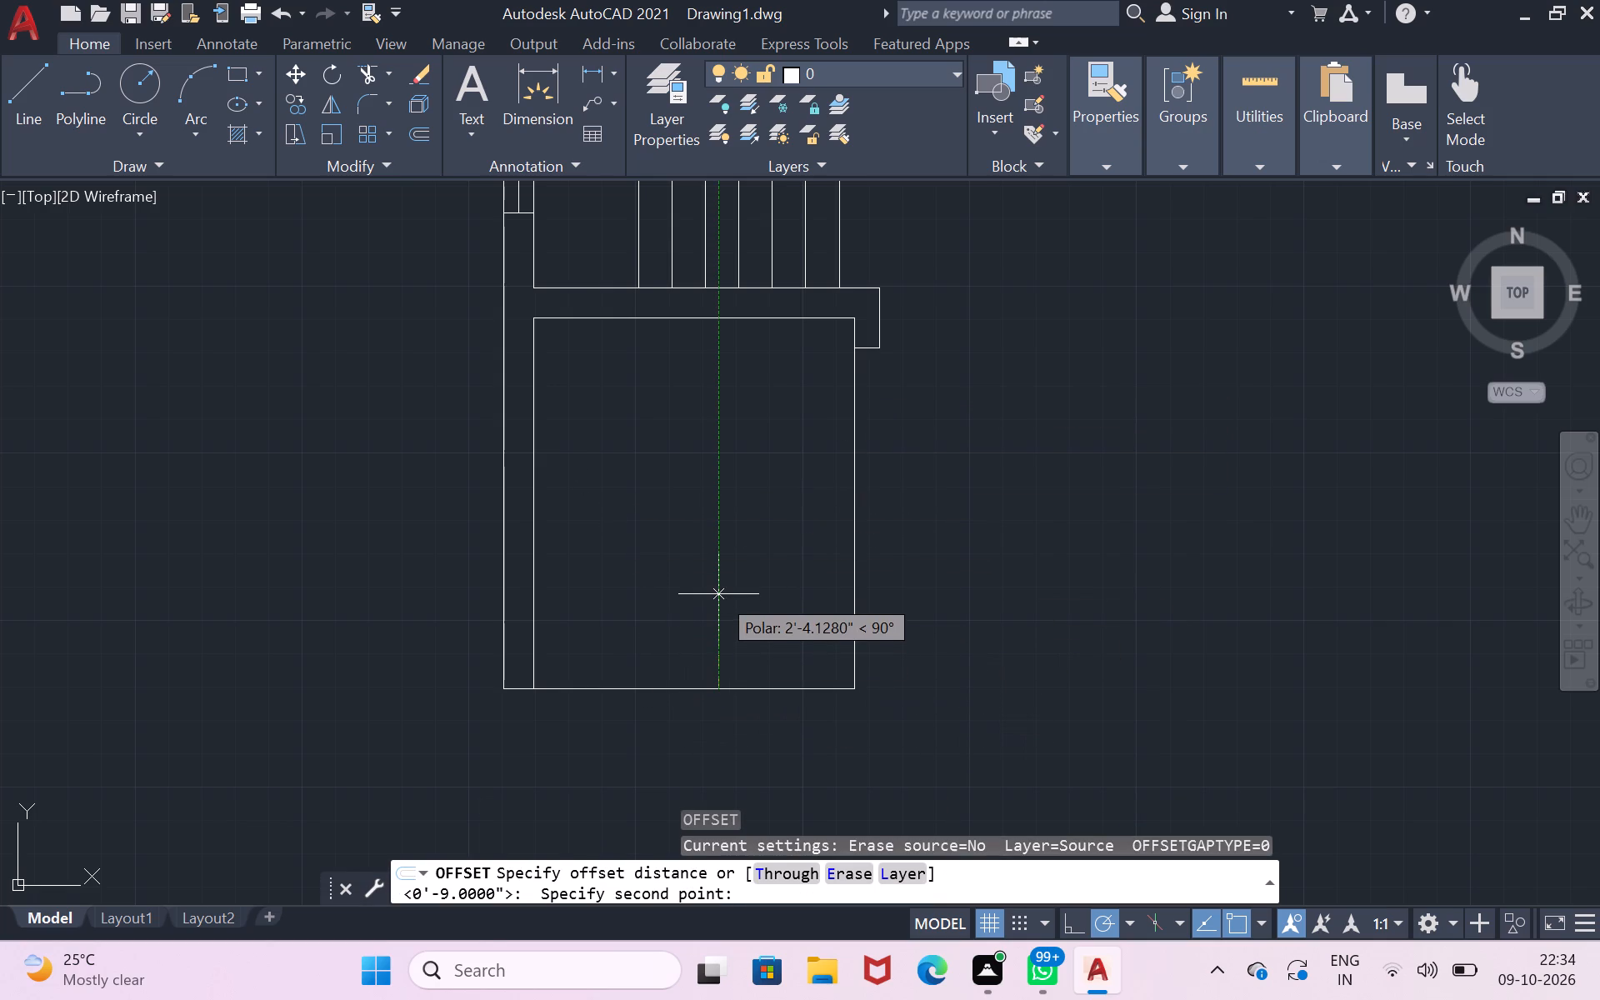
pyautogui.press('9')
pyautogui.hotkey('shift', '"')
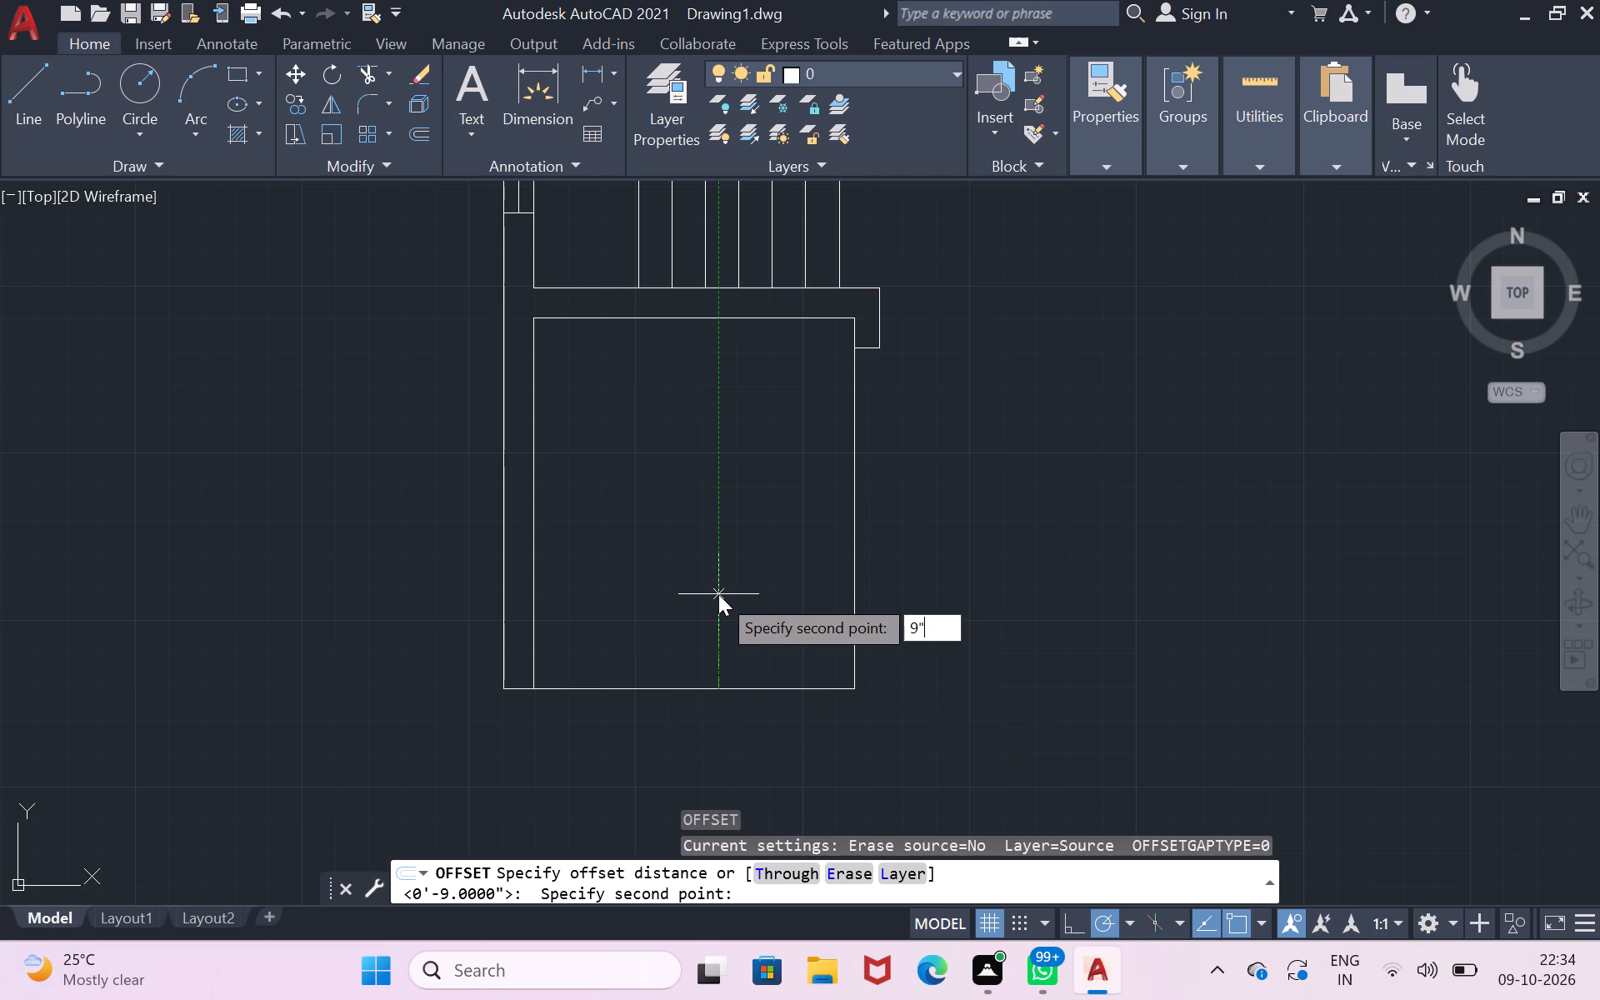
pyautogui.press('Return')
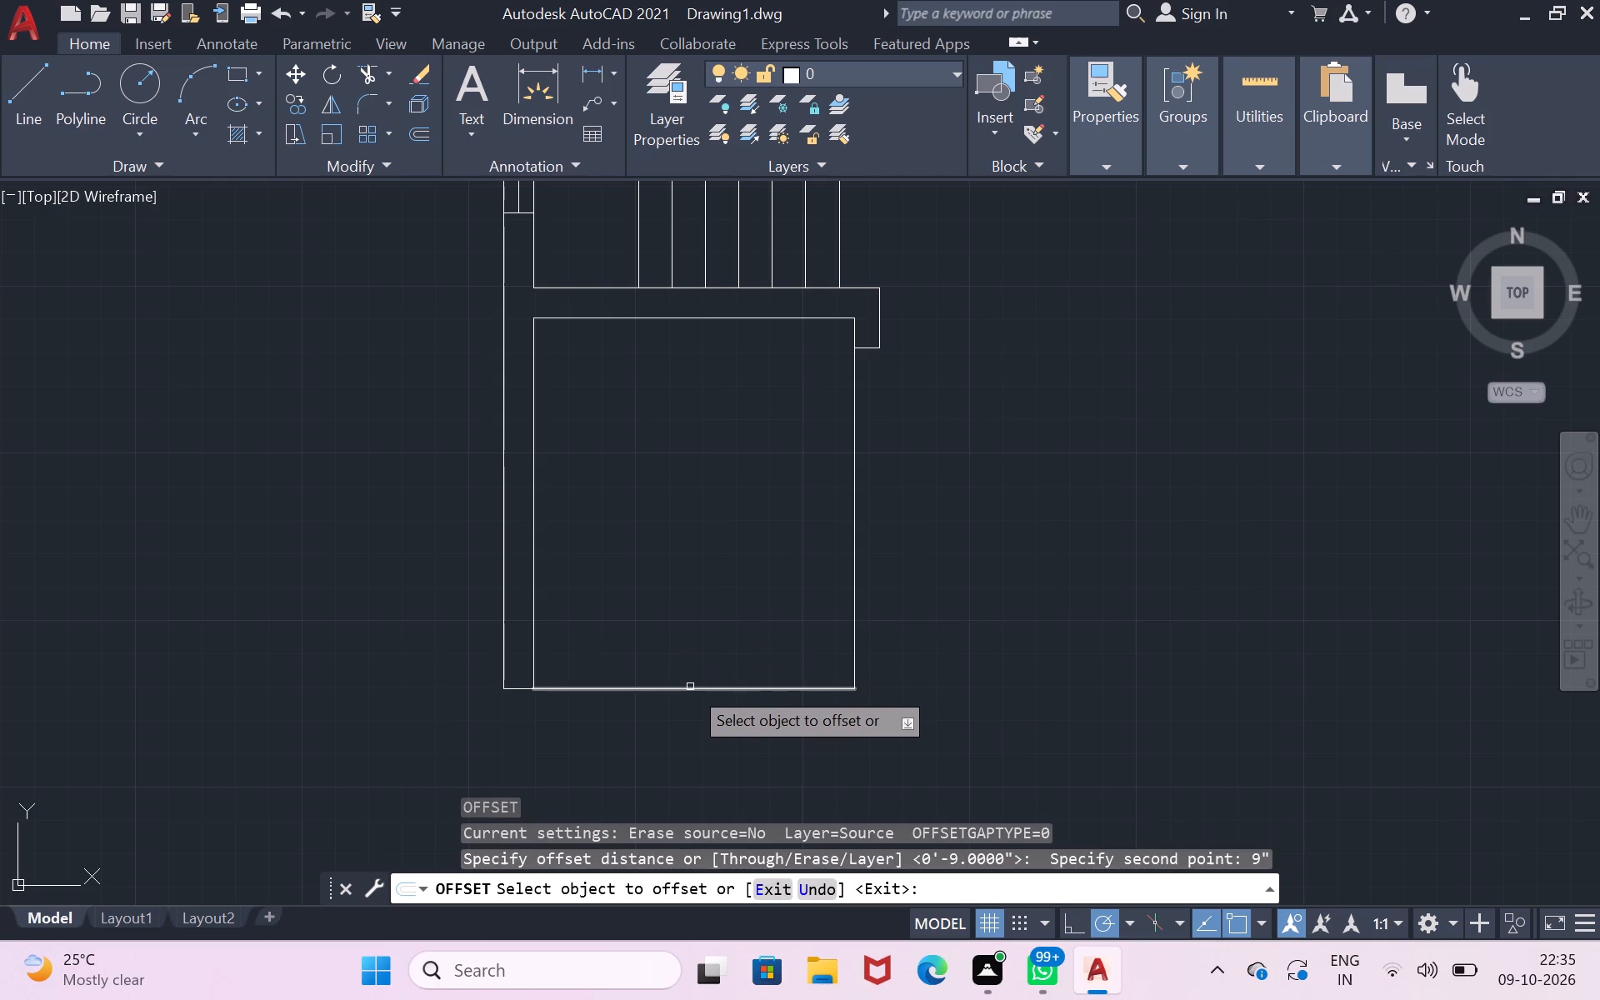
pyautogui.moveTo(690, 687); pyautogui.dragTo(694, 676)
pyautogui.click(701, 658)
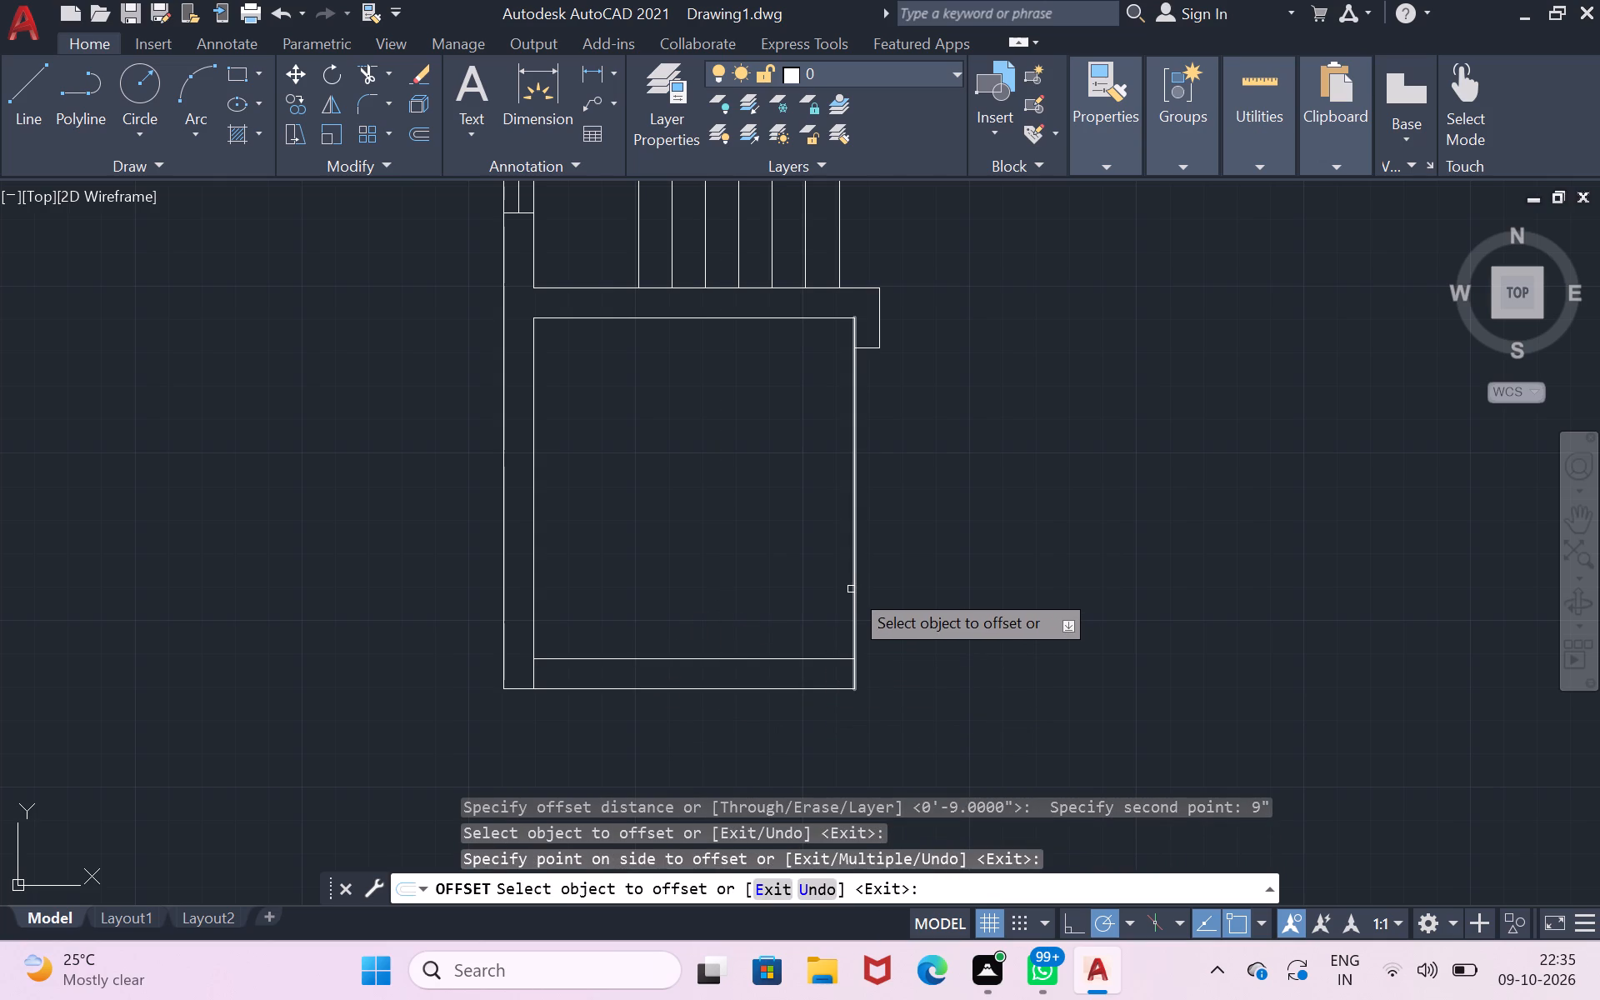
pyautogui.click(851, 589)
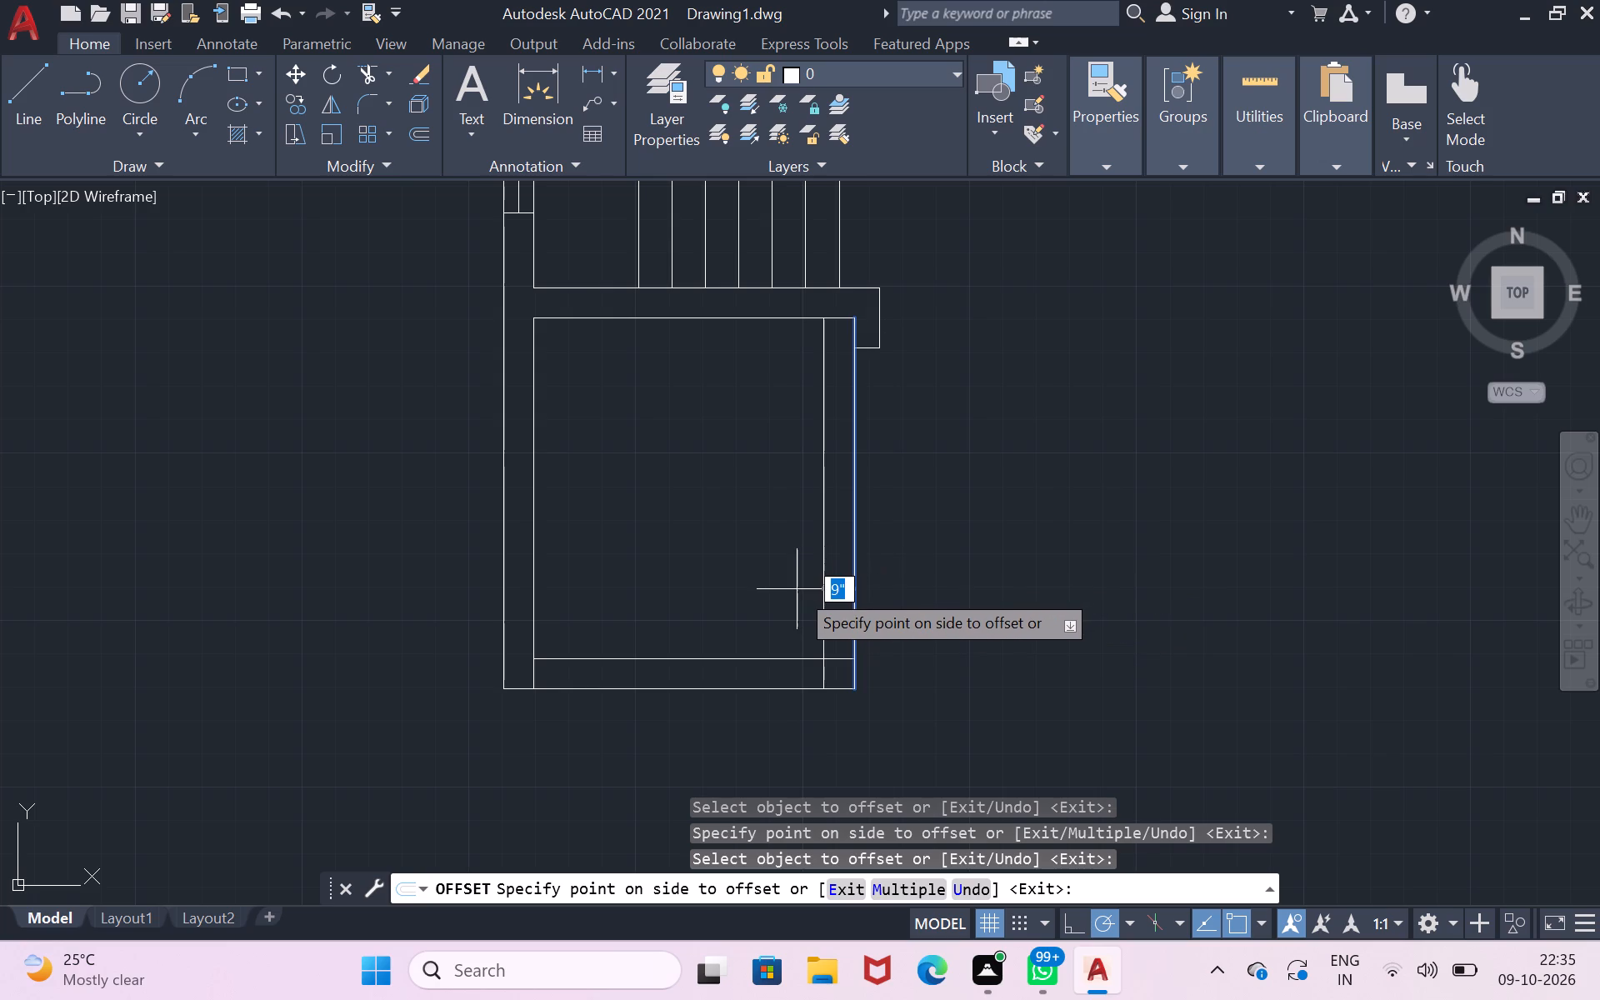
pyautogui.press('Escape')
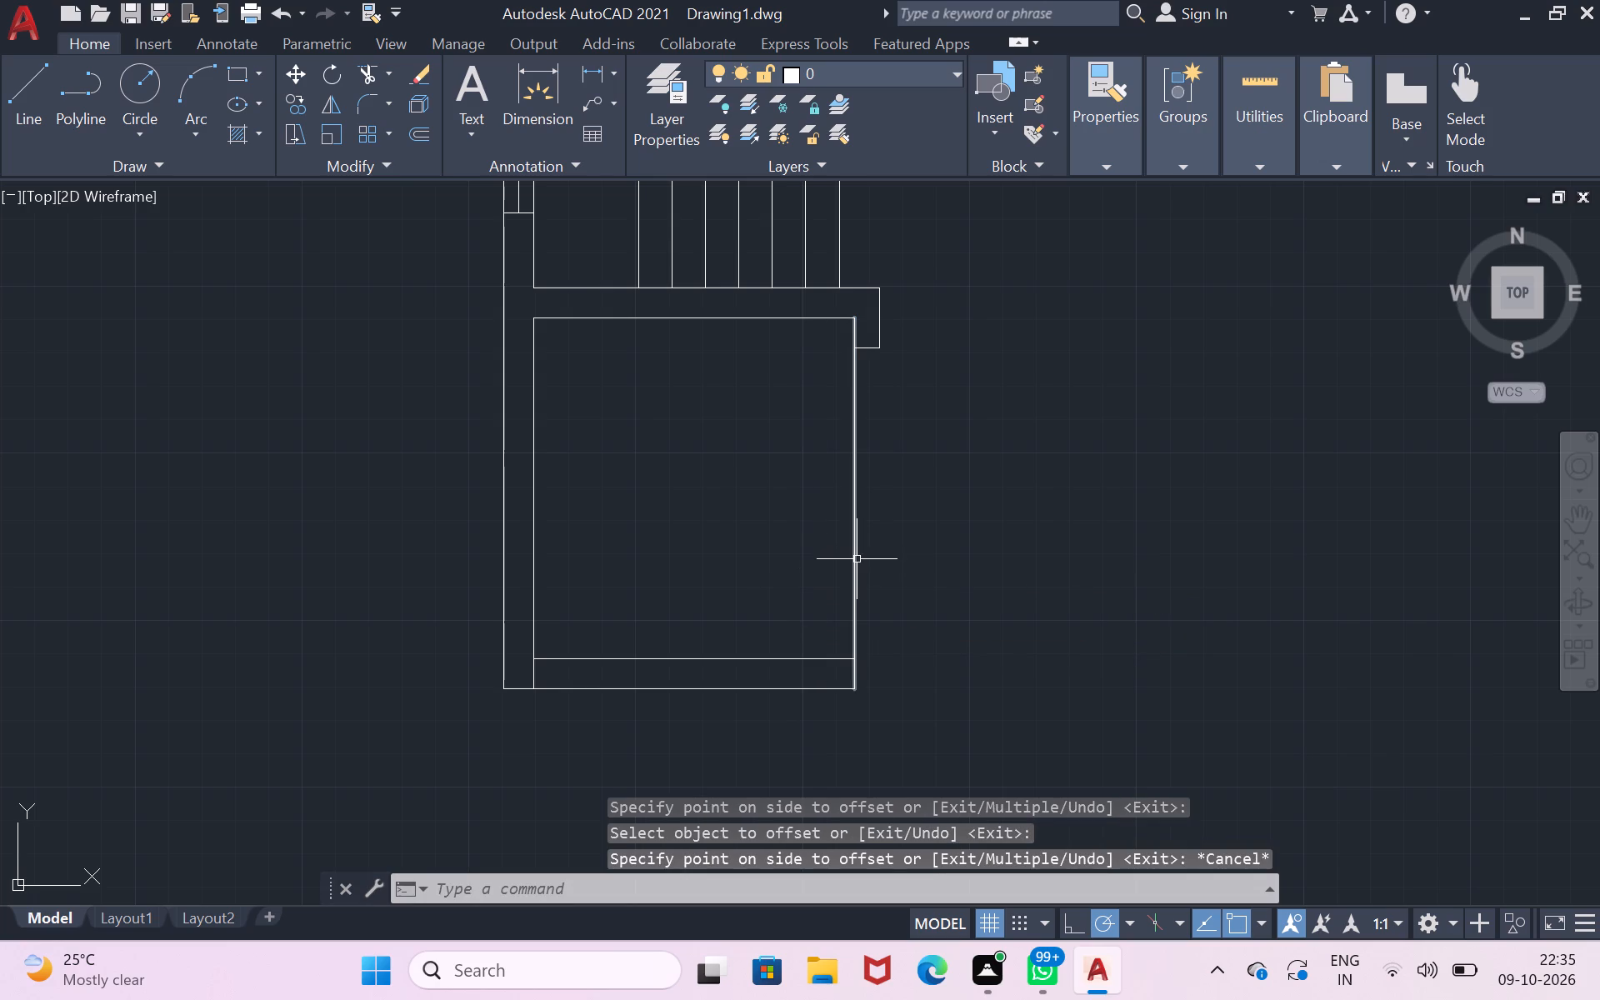
# Delete the stub's two vertical segments and its upper horizontal segment beside the room's upper outer corner.
pyautogui.doubleClick(869, 347)
pyautogui.click(881, 325)
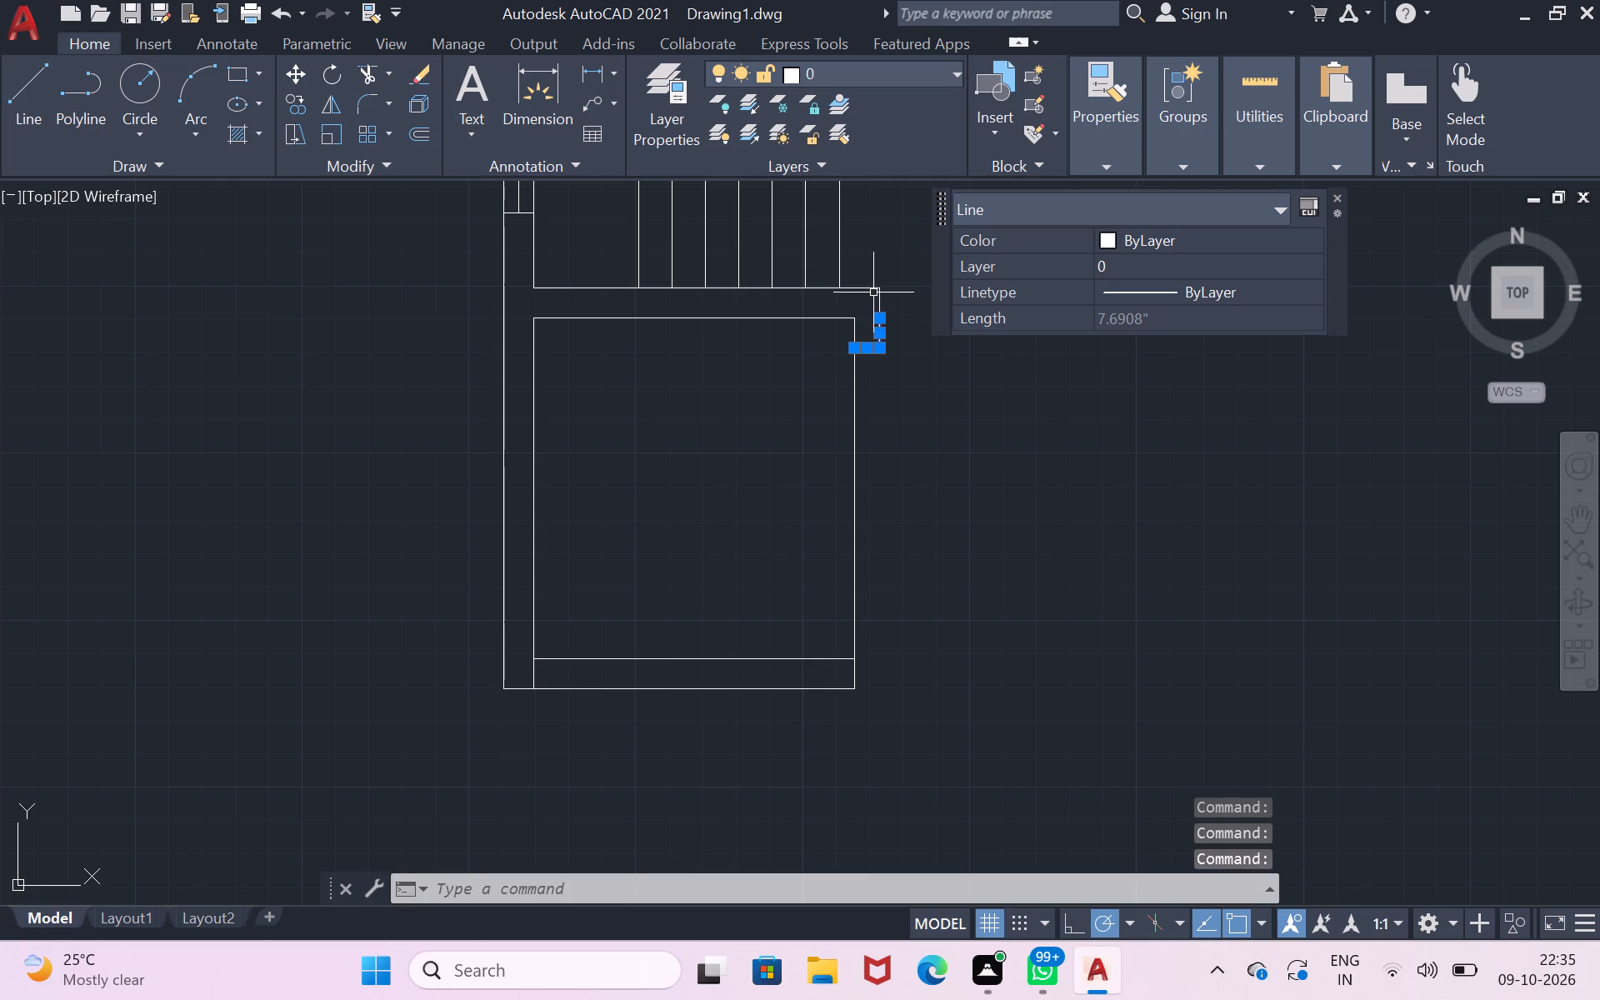
pyautogui.click(878, 296)
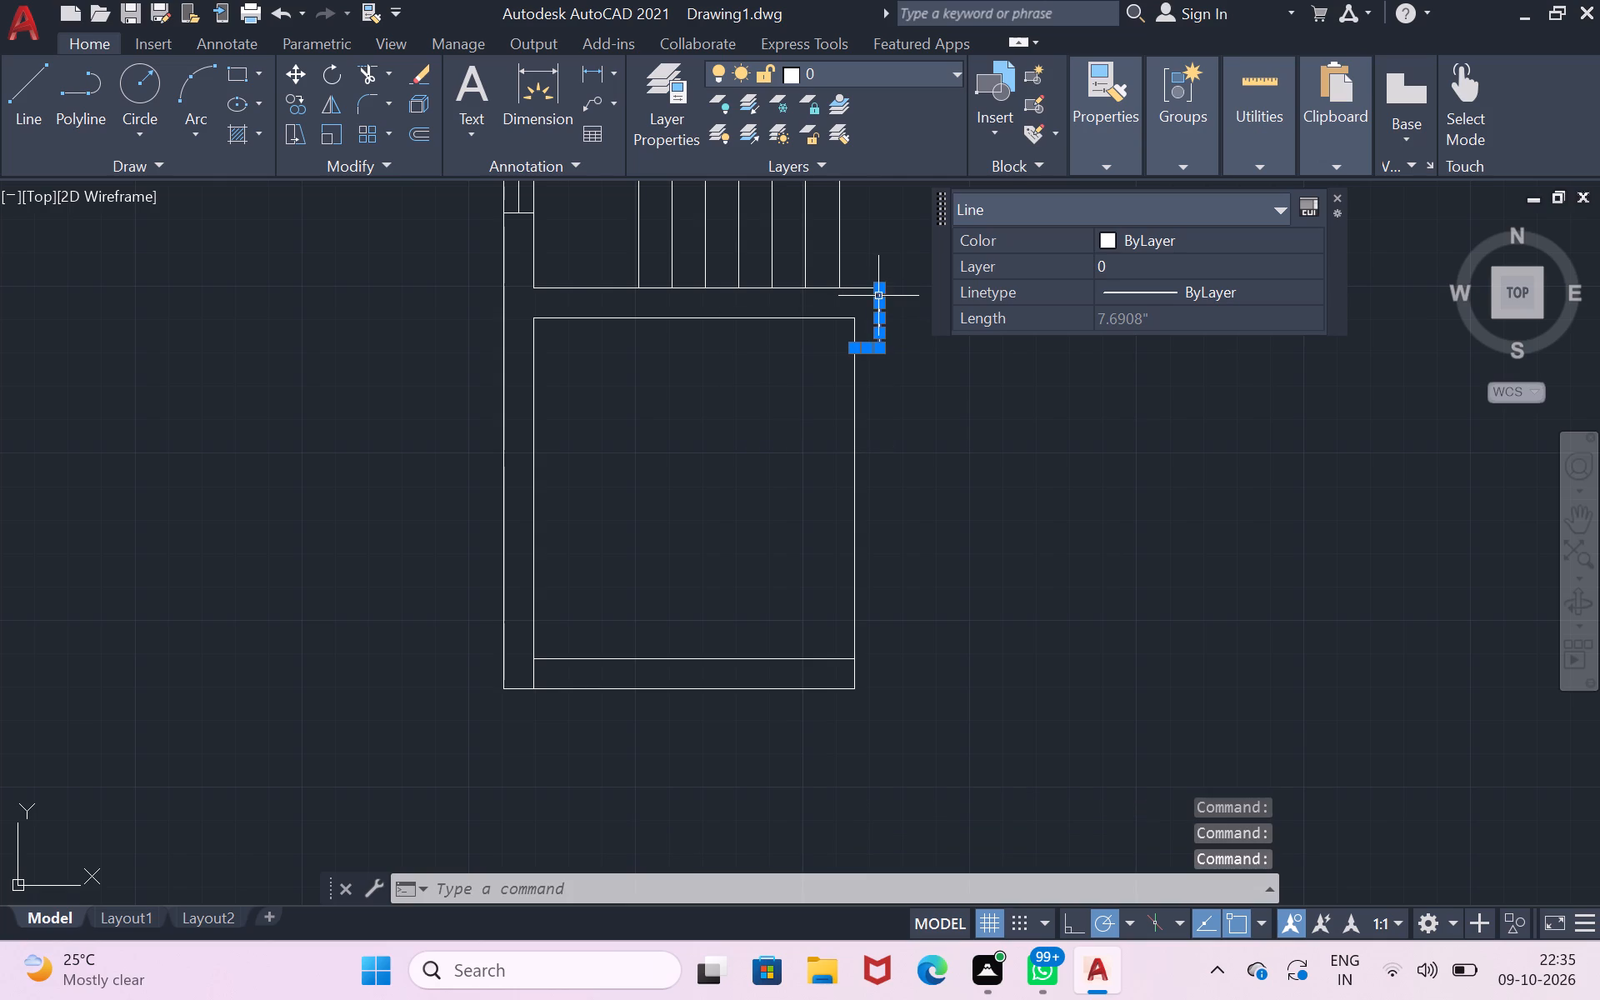
pyautogui.click(865, 287)
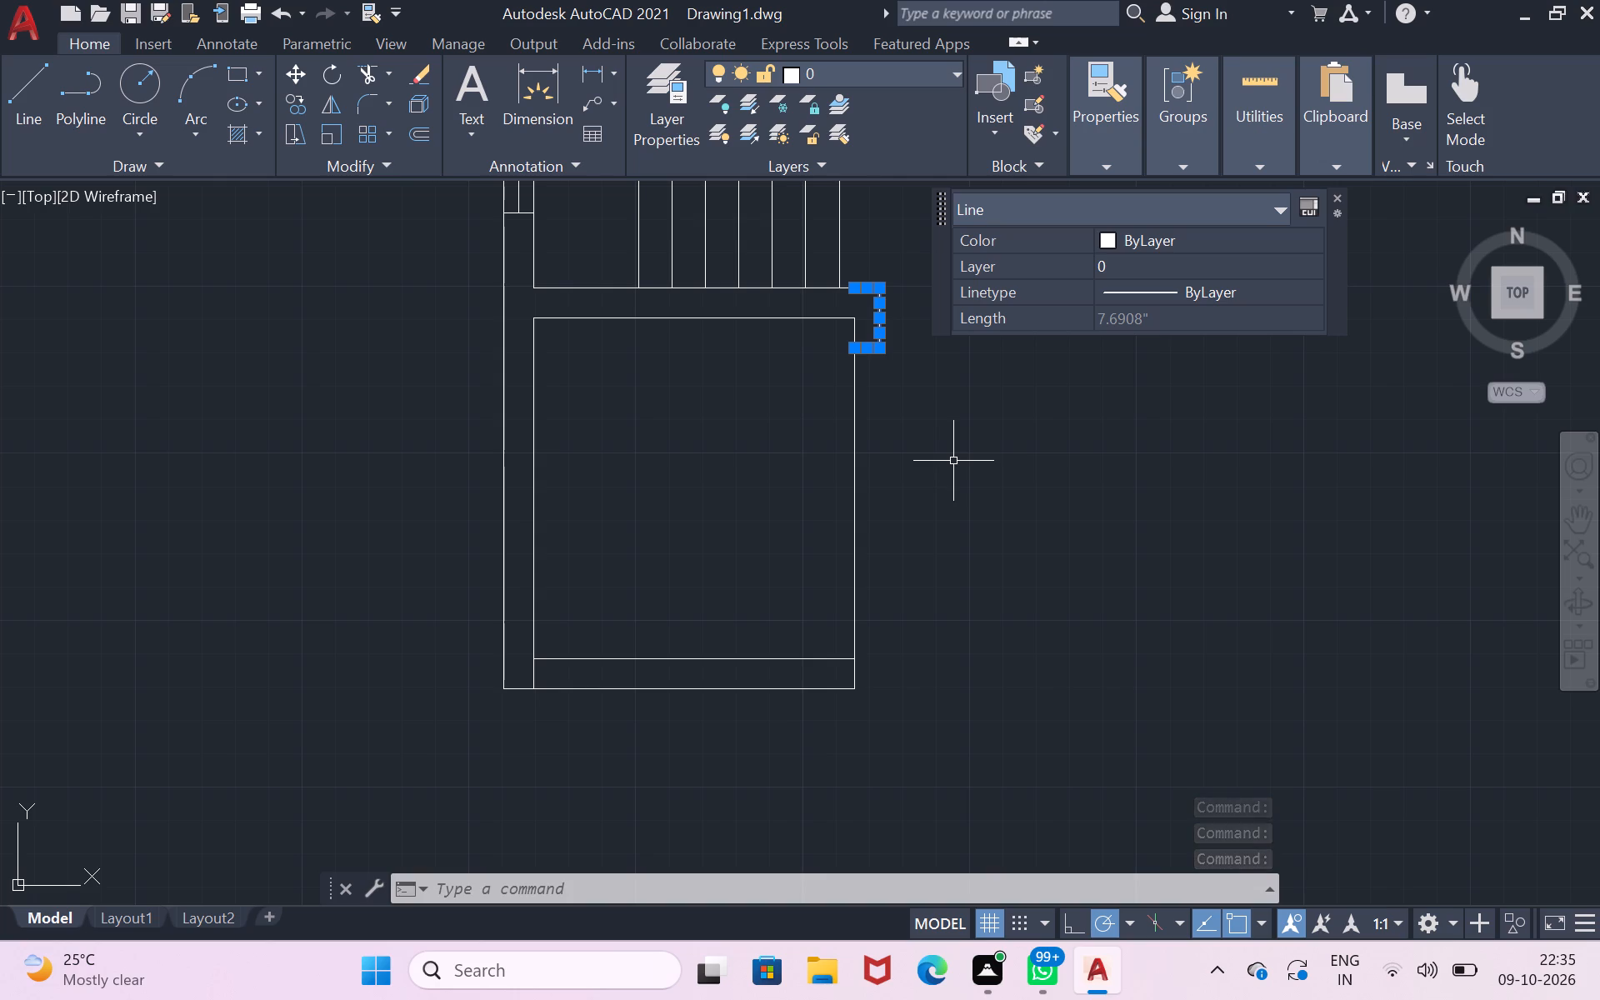
pyautogui.press('Escape')
pyautogui.click(880, 334)
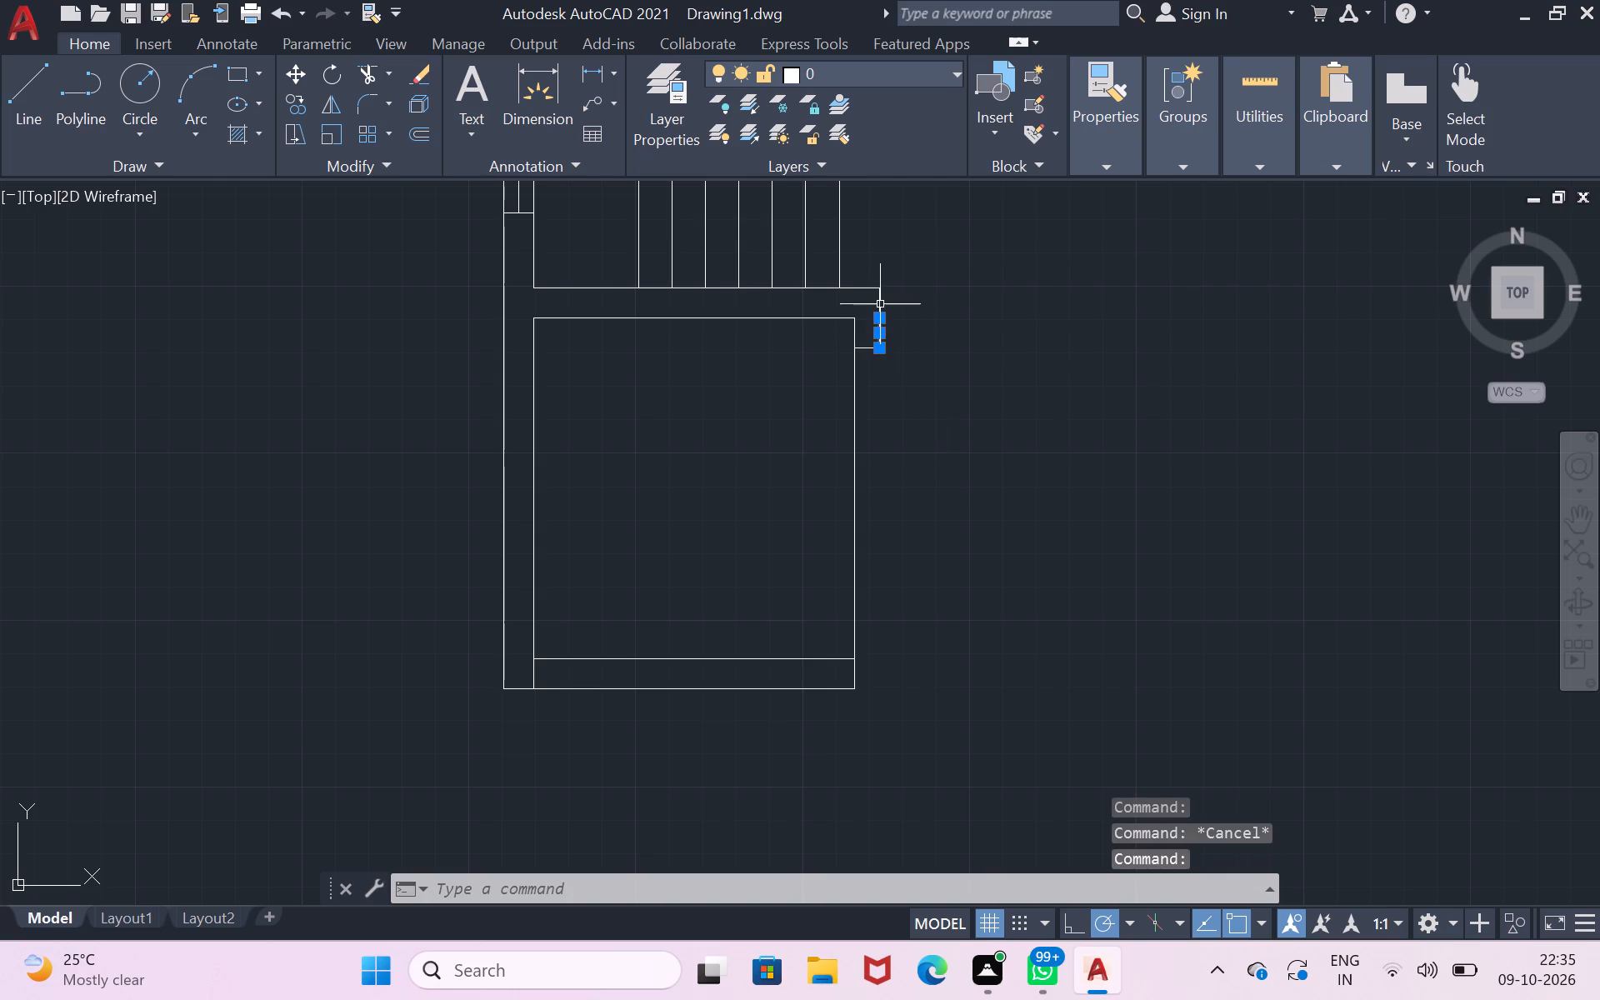
pyautogui.click(877, 290)
pyautogui.click(866, 290)
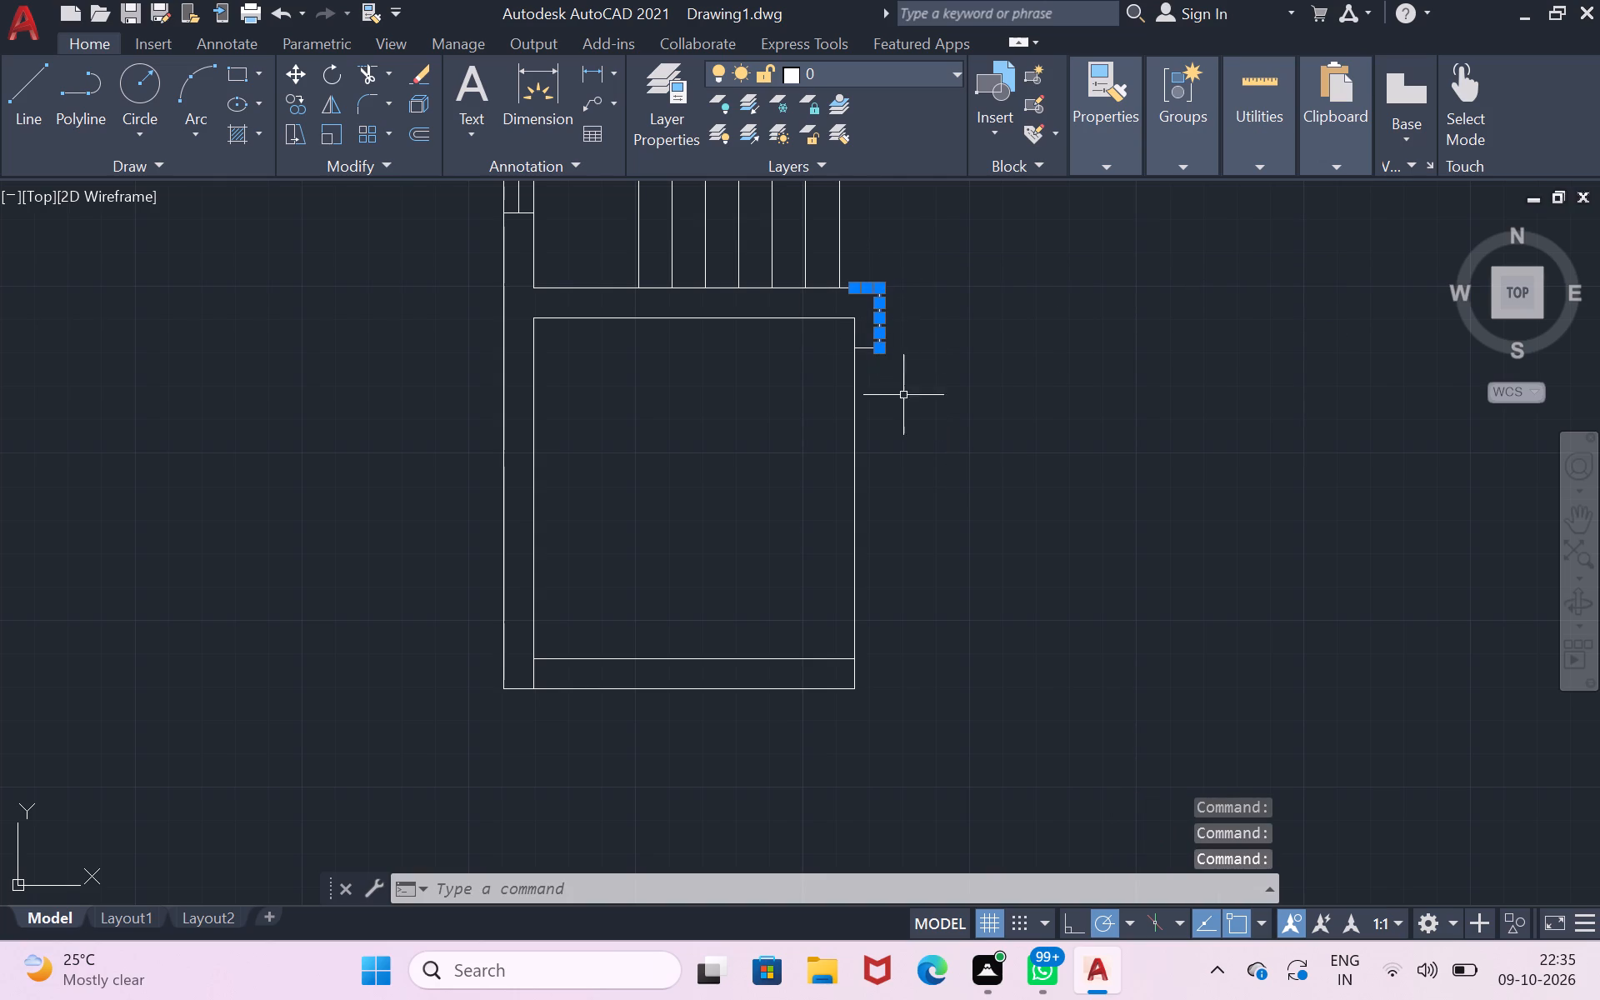
pyautogui.press('Delete')
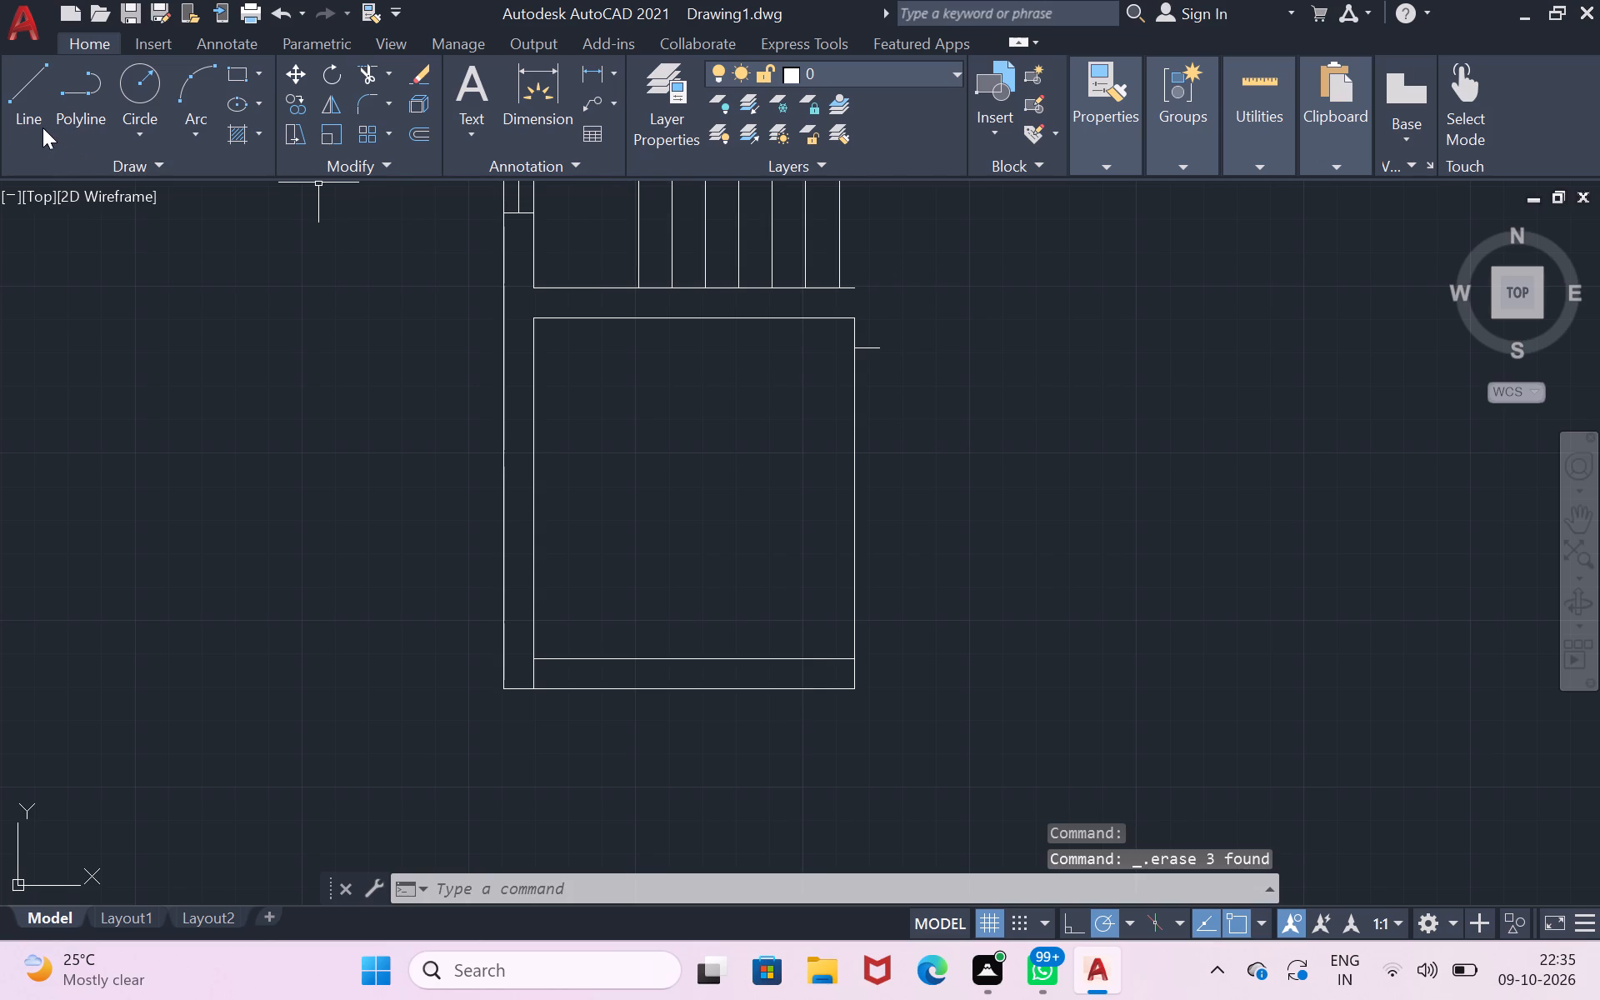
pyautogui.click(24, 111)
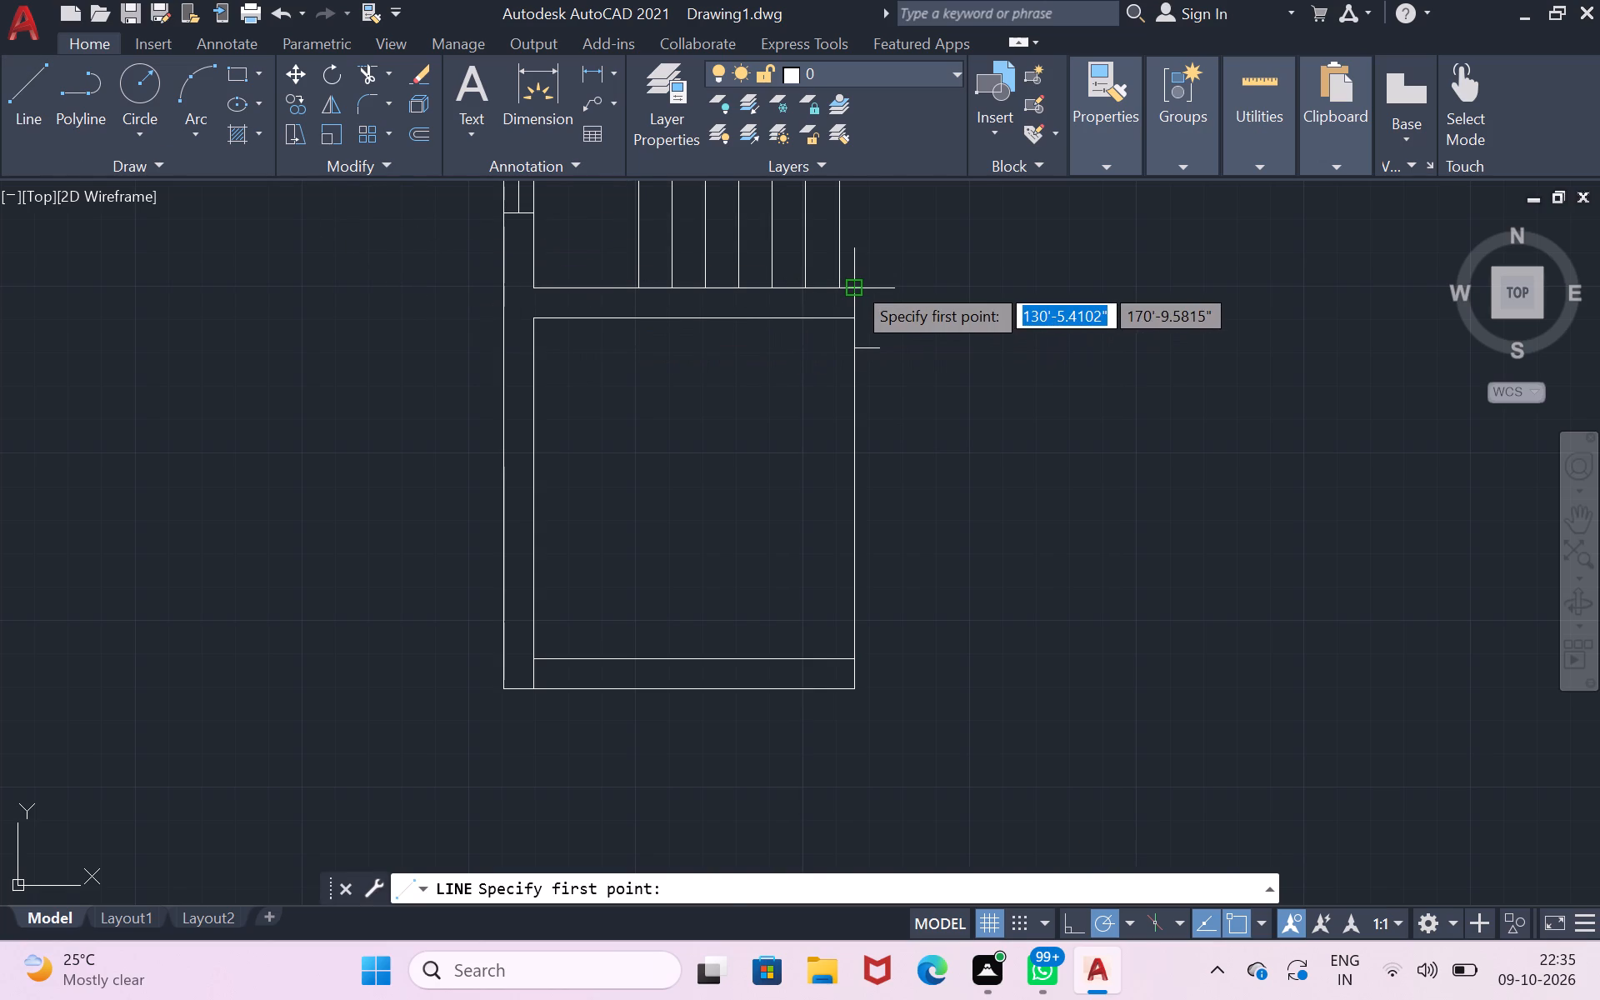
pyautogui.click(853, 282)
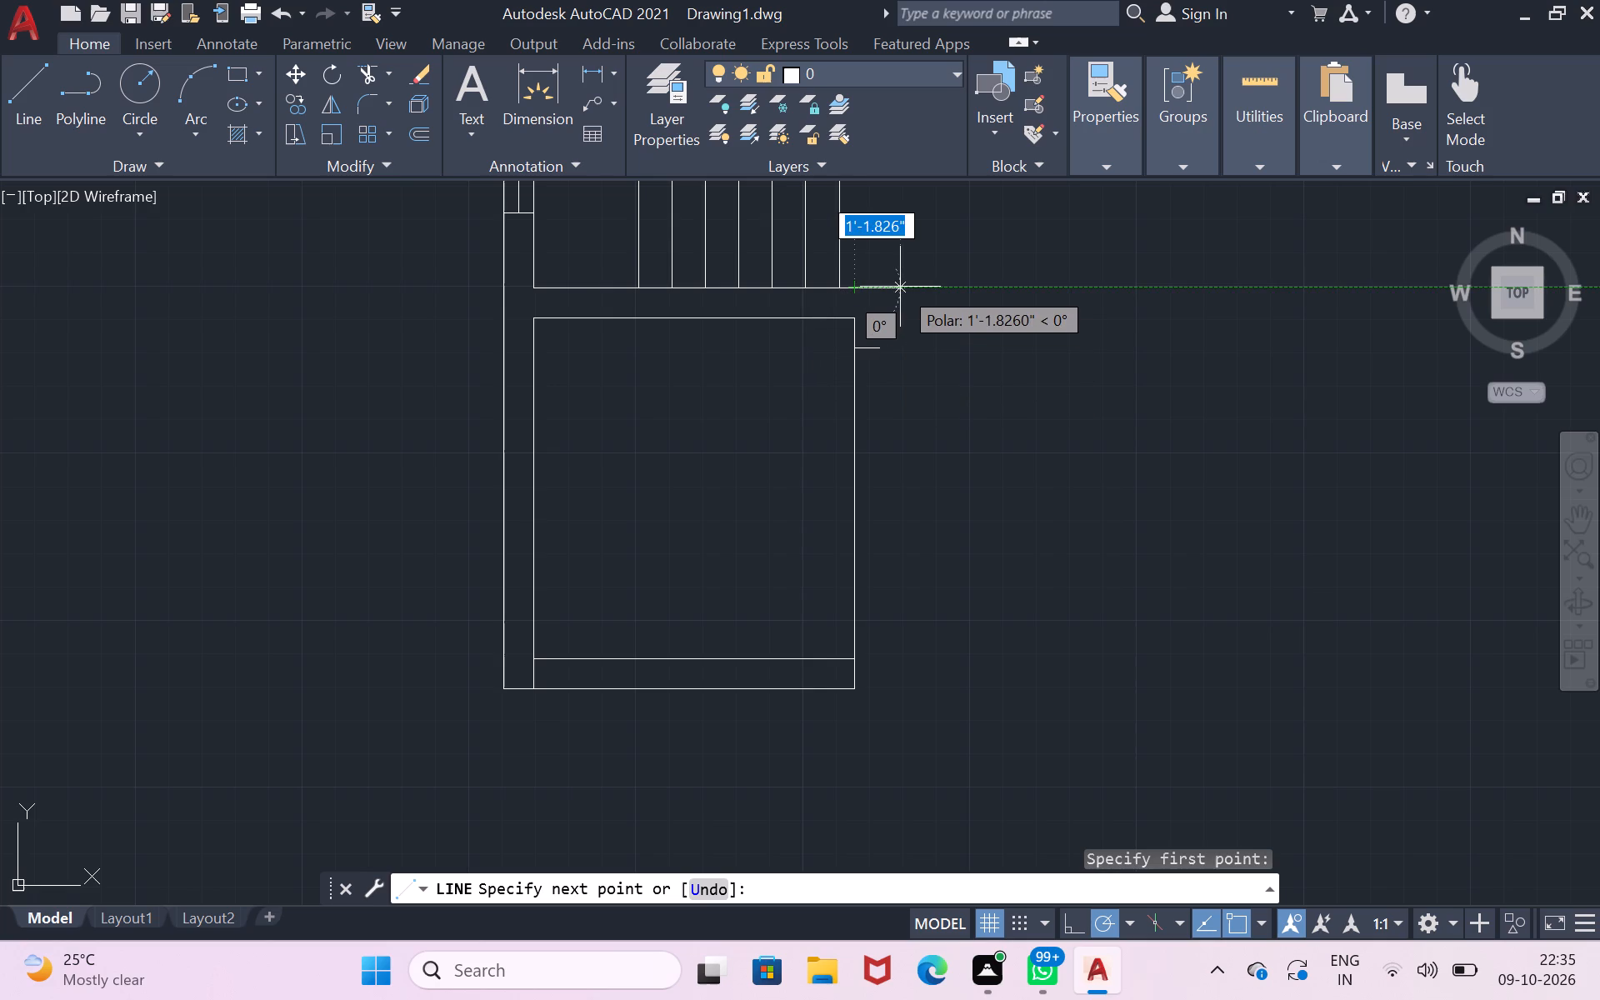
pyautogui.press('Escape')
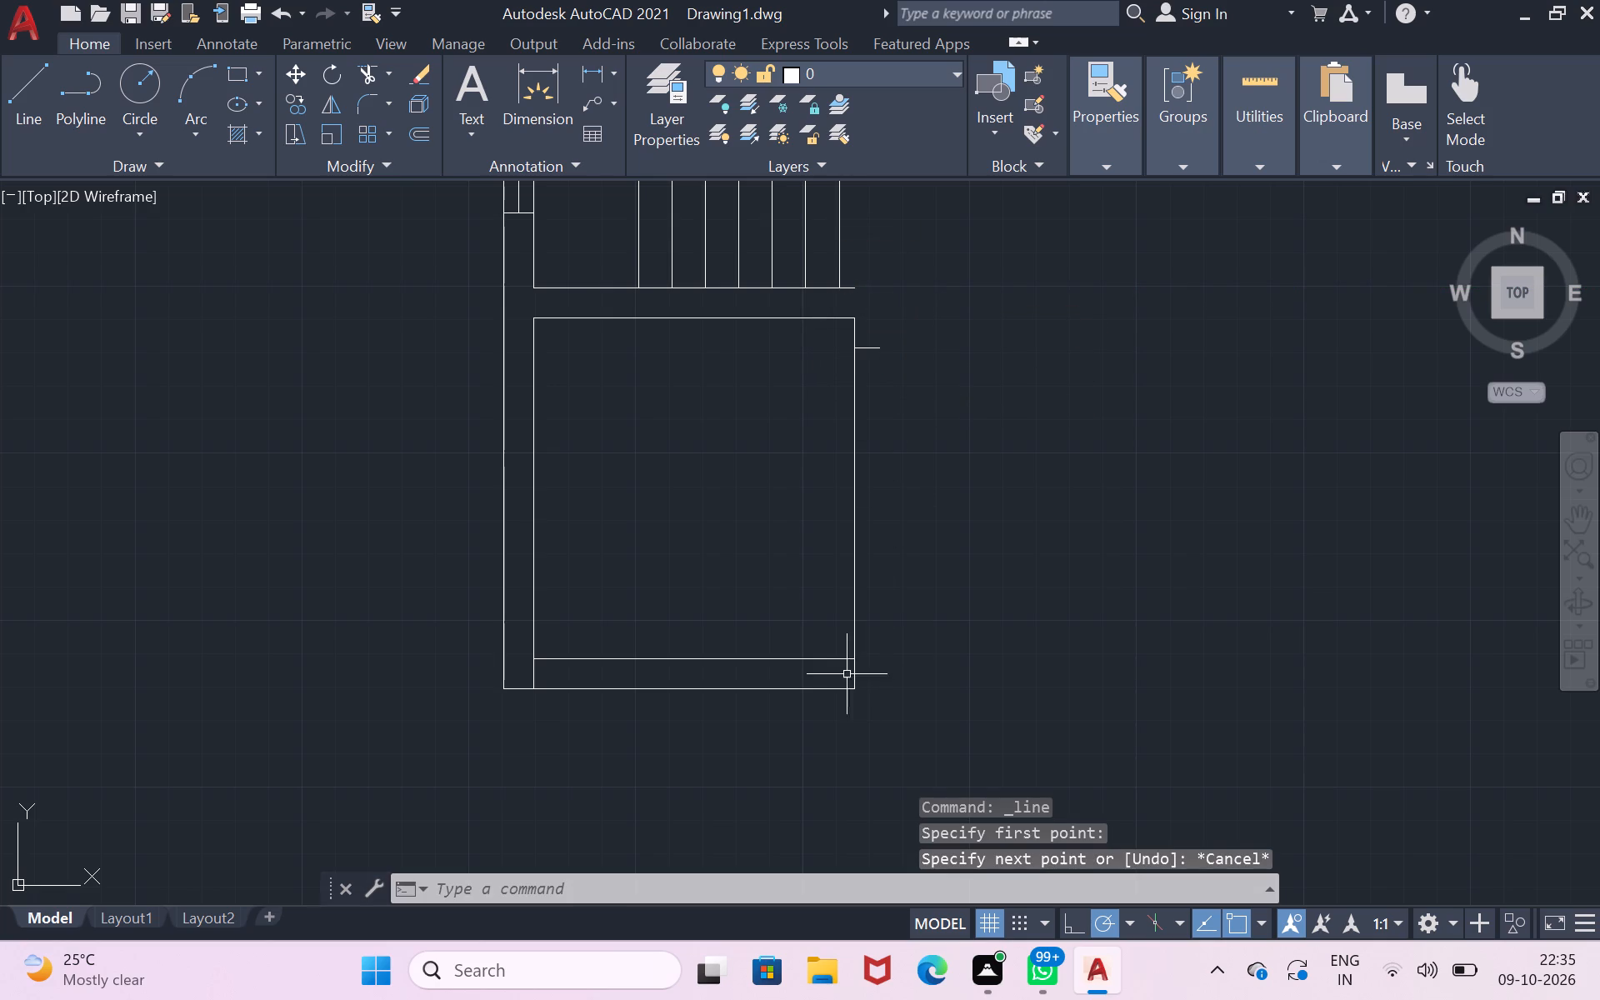
# Offset the room's outer vertical line 9" outward, away from the room.
pyautogui.click(854, 636)
pyautogui.press('o')
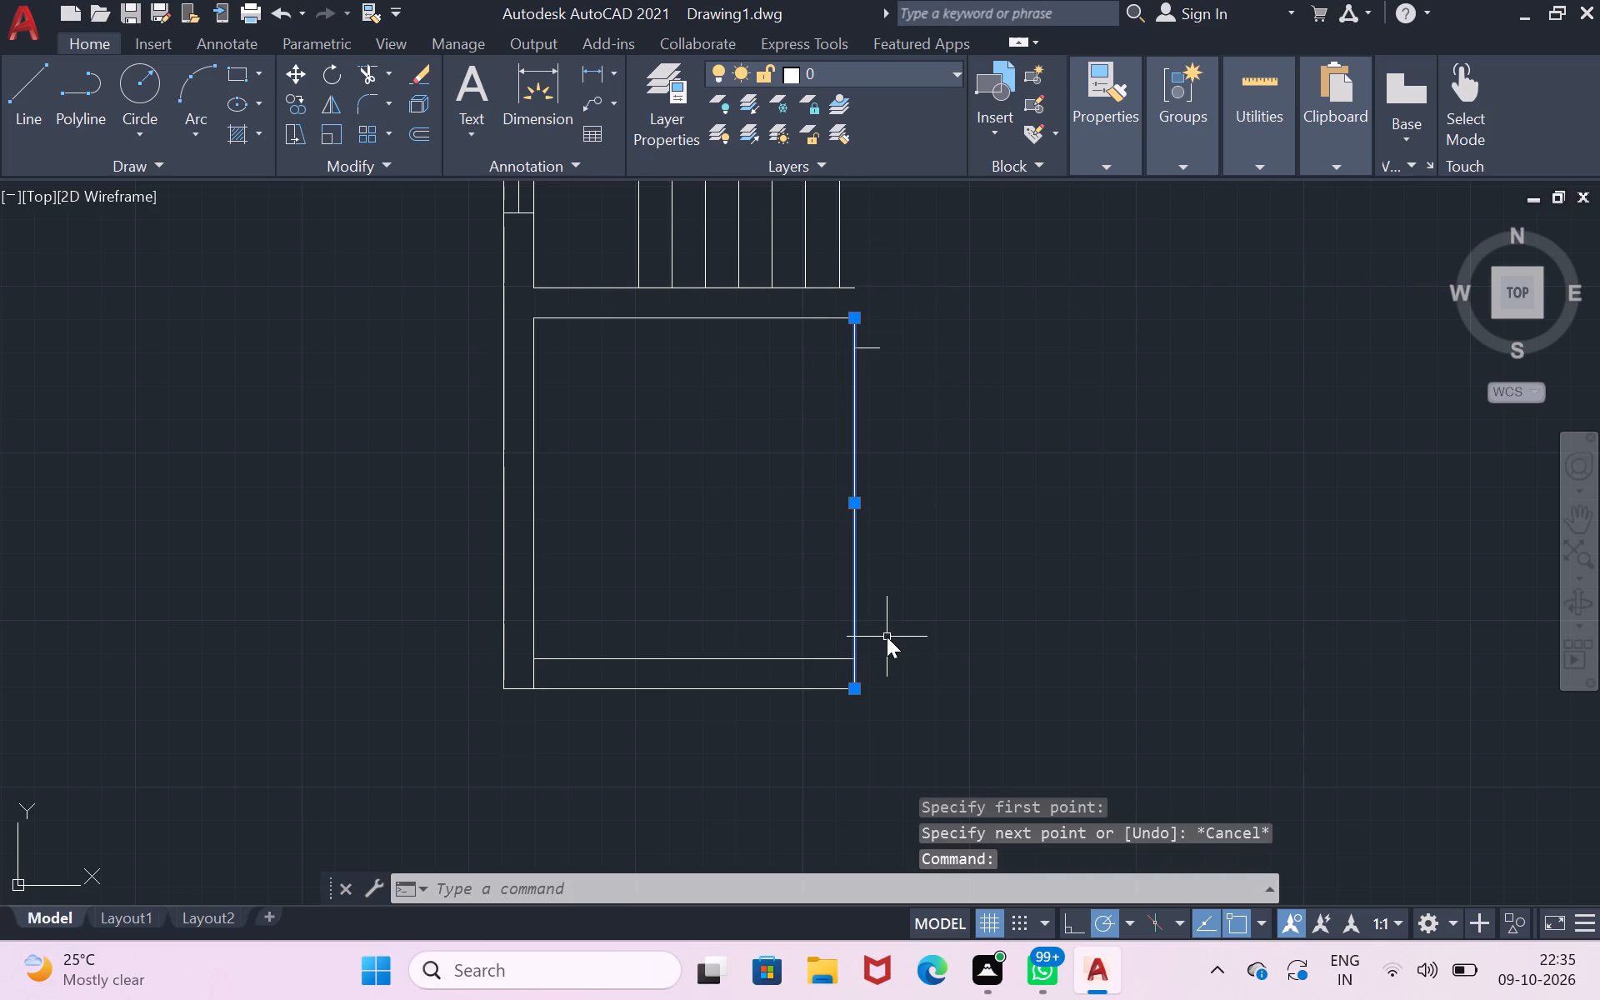
pyautogui.press('Return')
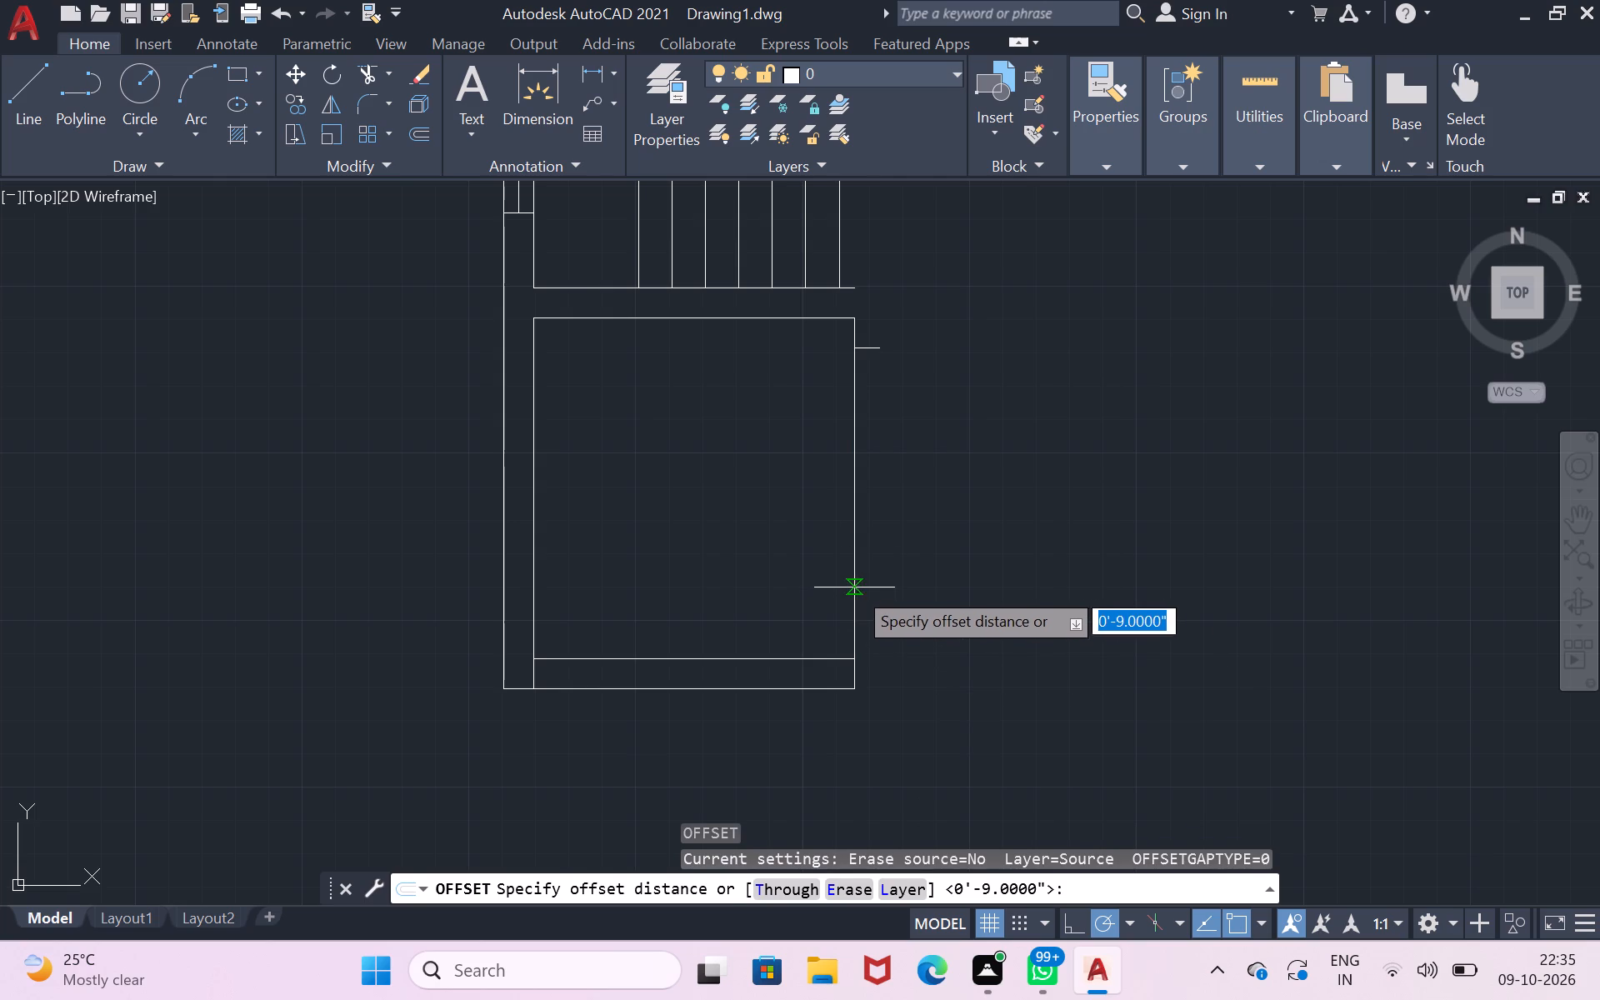
pyautogui.moveTo(854, 587); pyautogui.dragTo(867, 585)
pyautogui.write('9"')
pyautogui.press('Return')
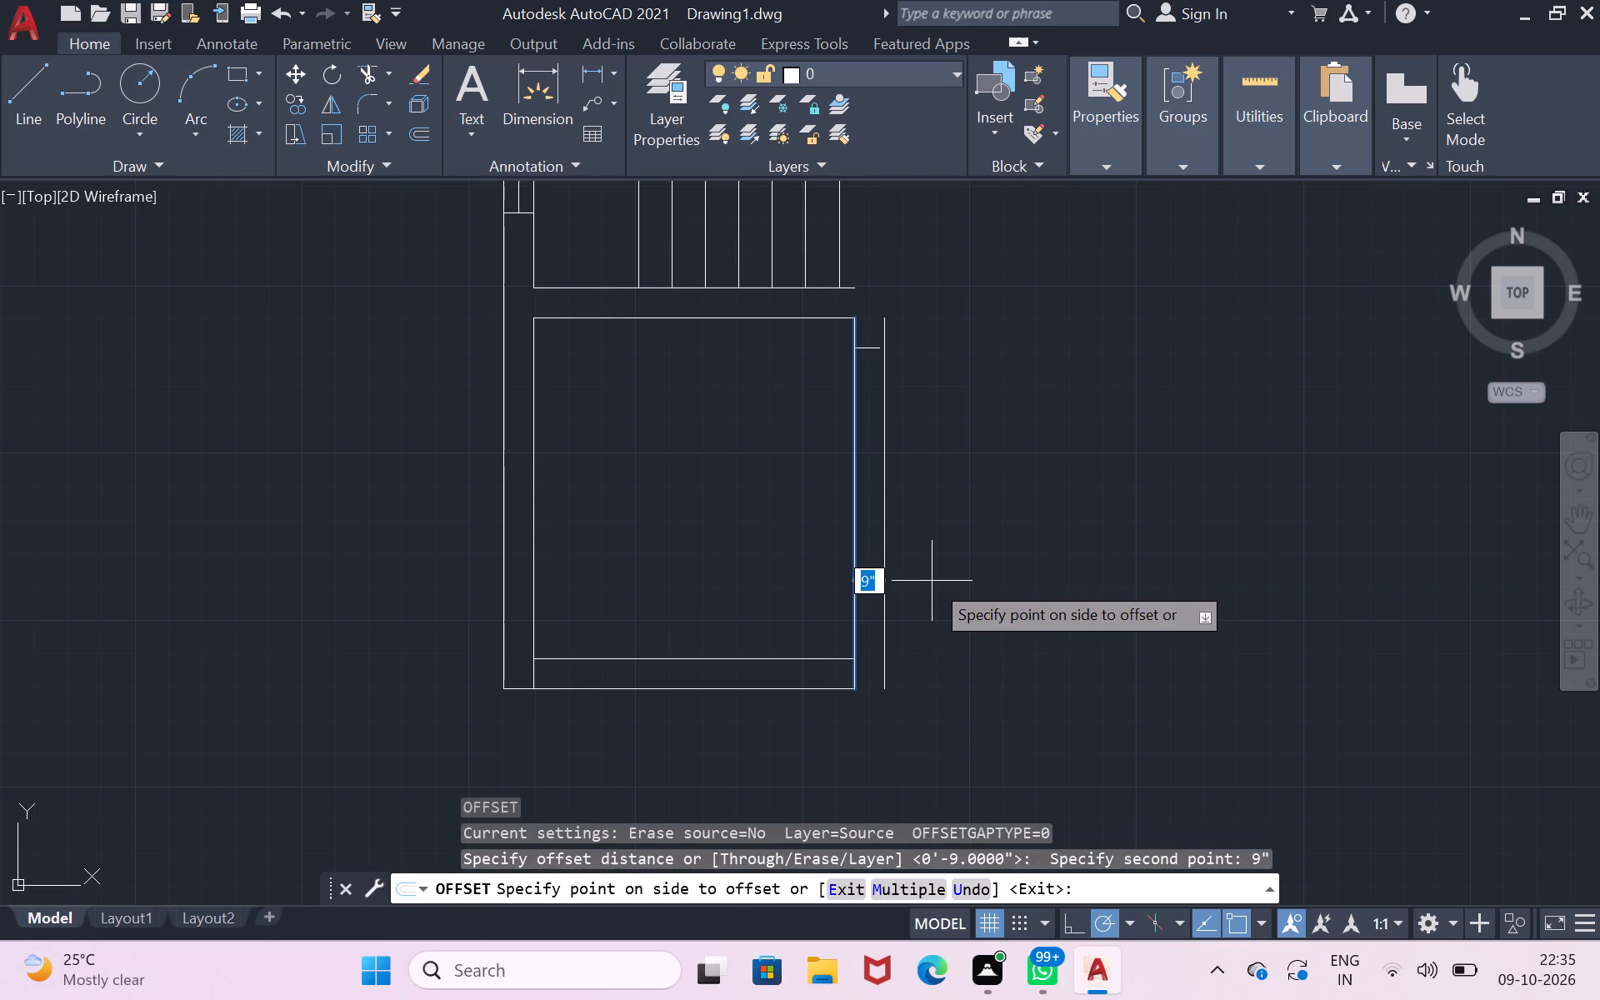
pyautogui.click(932, 581)
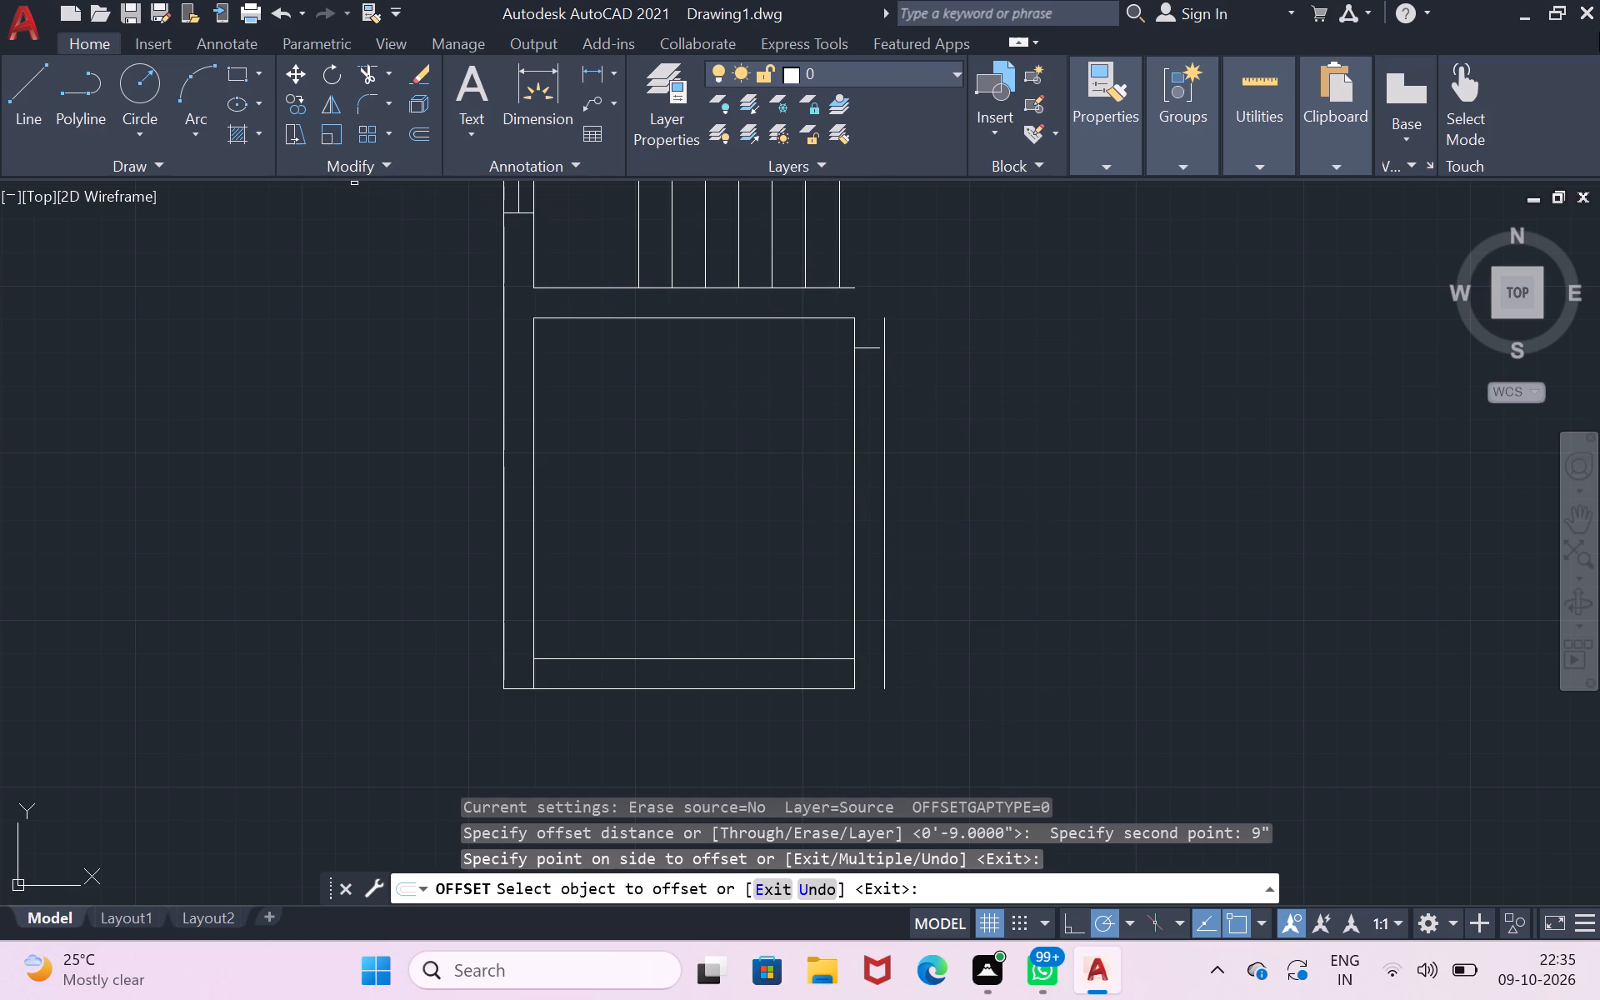
# Draw a line from the stair wall line's open end horizontally until above the outward offset line, continuing down to that line's top end.
pyautogui.doubleClick(21, 73)
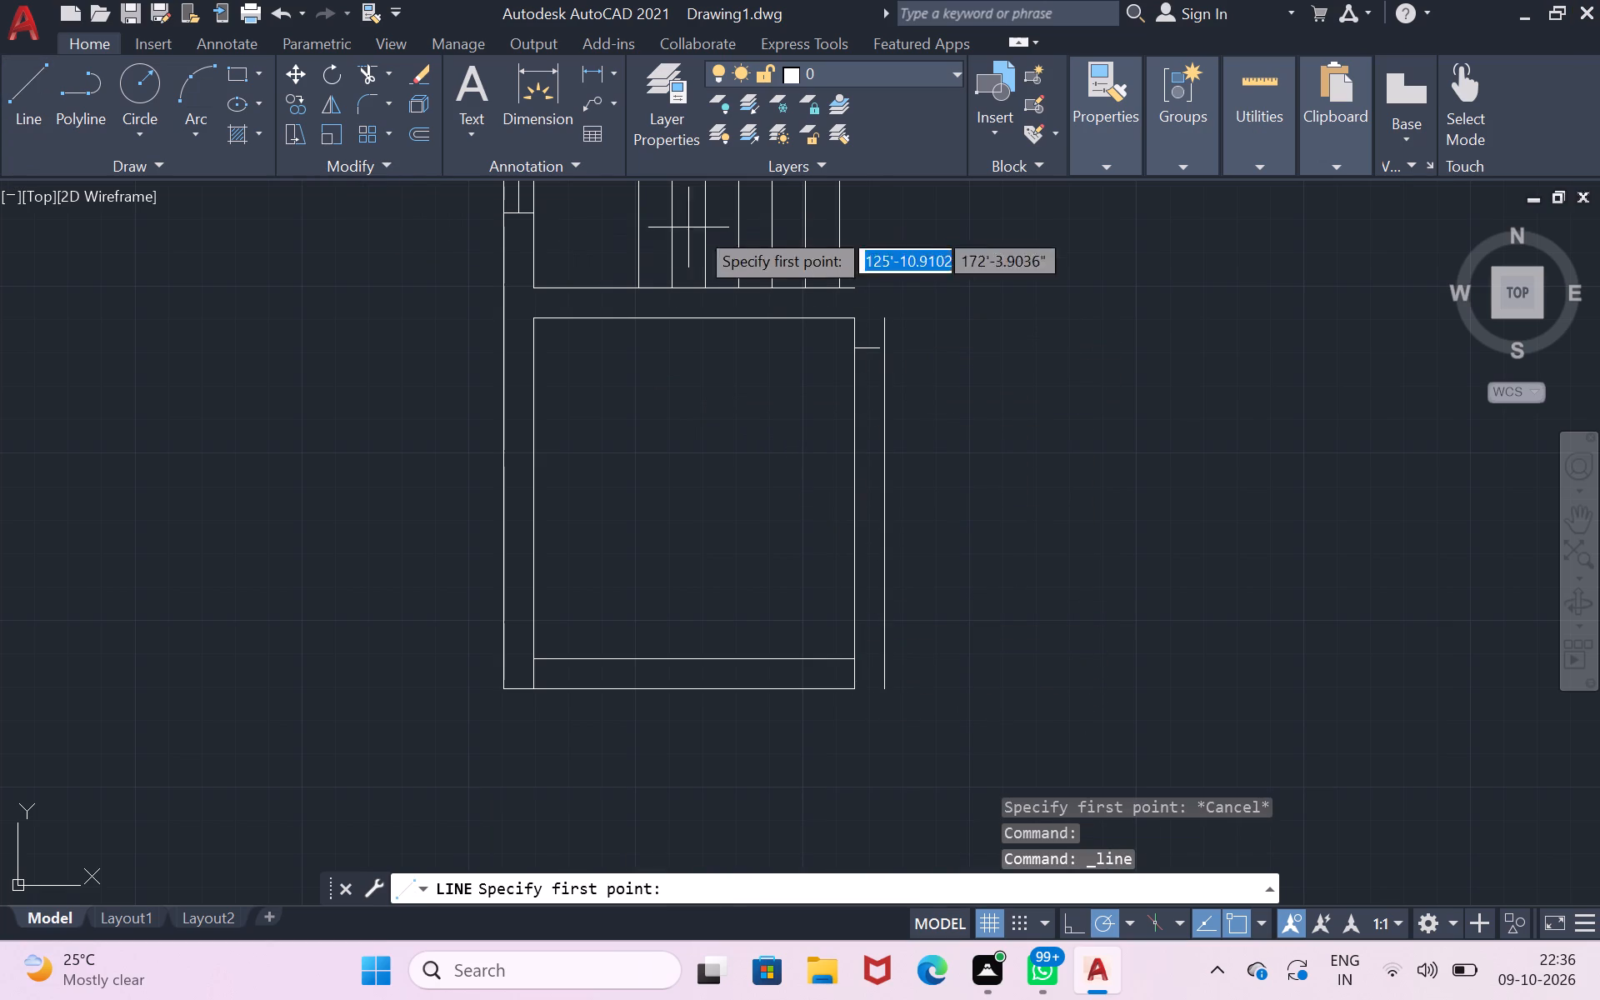
pyautogui.click(852, 288)
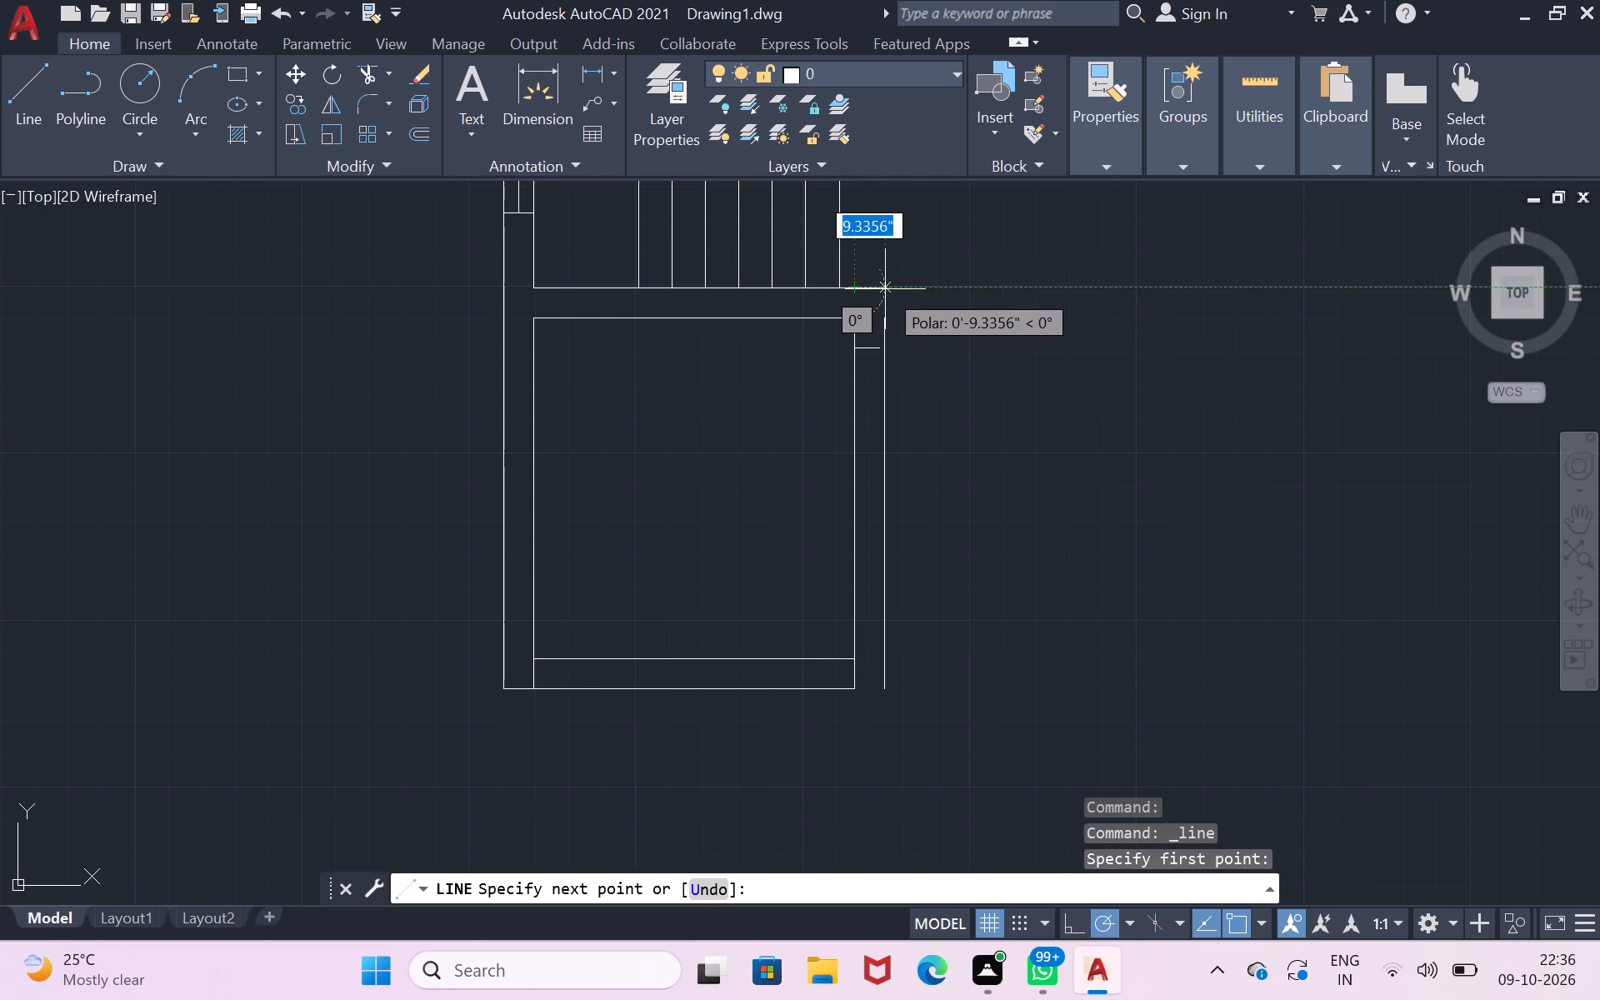
pyautogui.scroll(3, 885, 290)
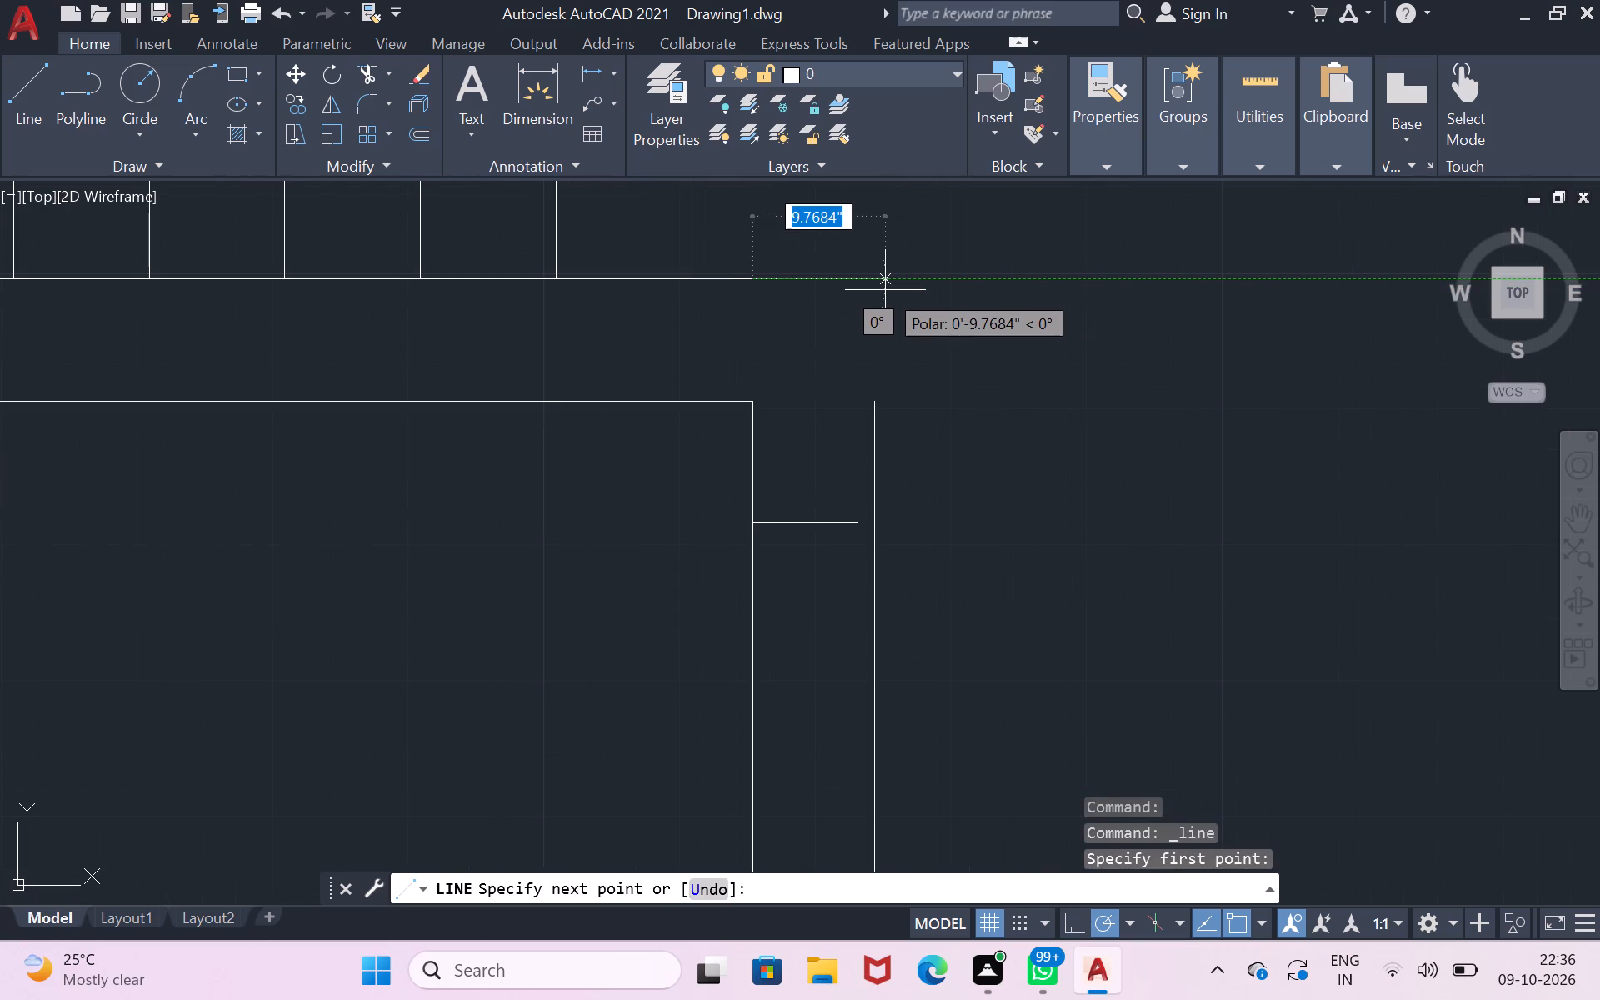
pyautogui.scroll(1, 885, 290)
pyautogui.click(867, 279)
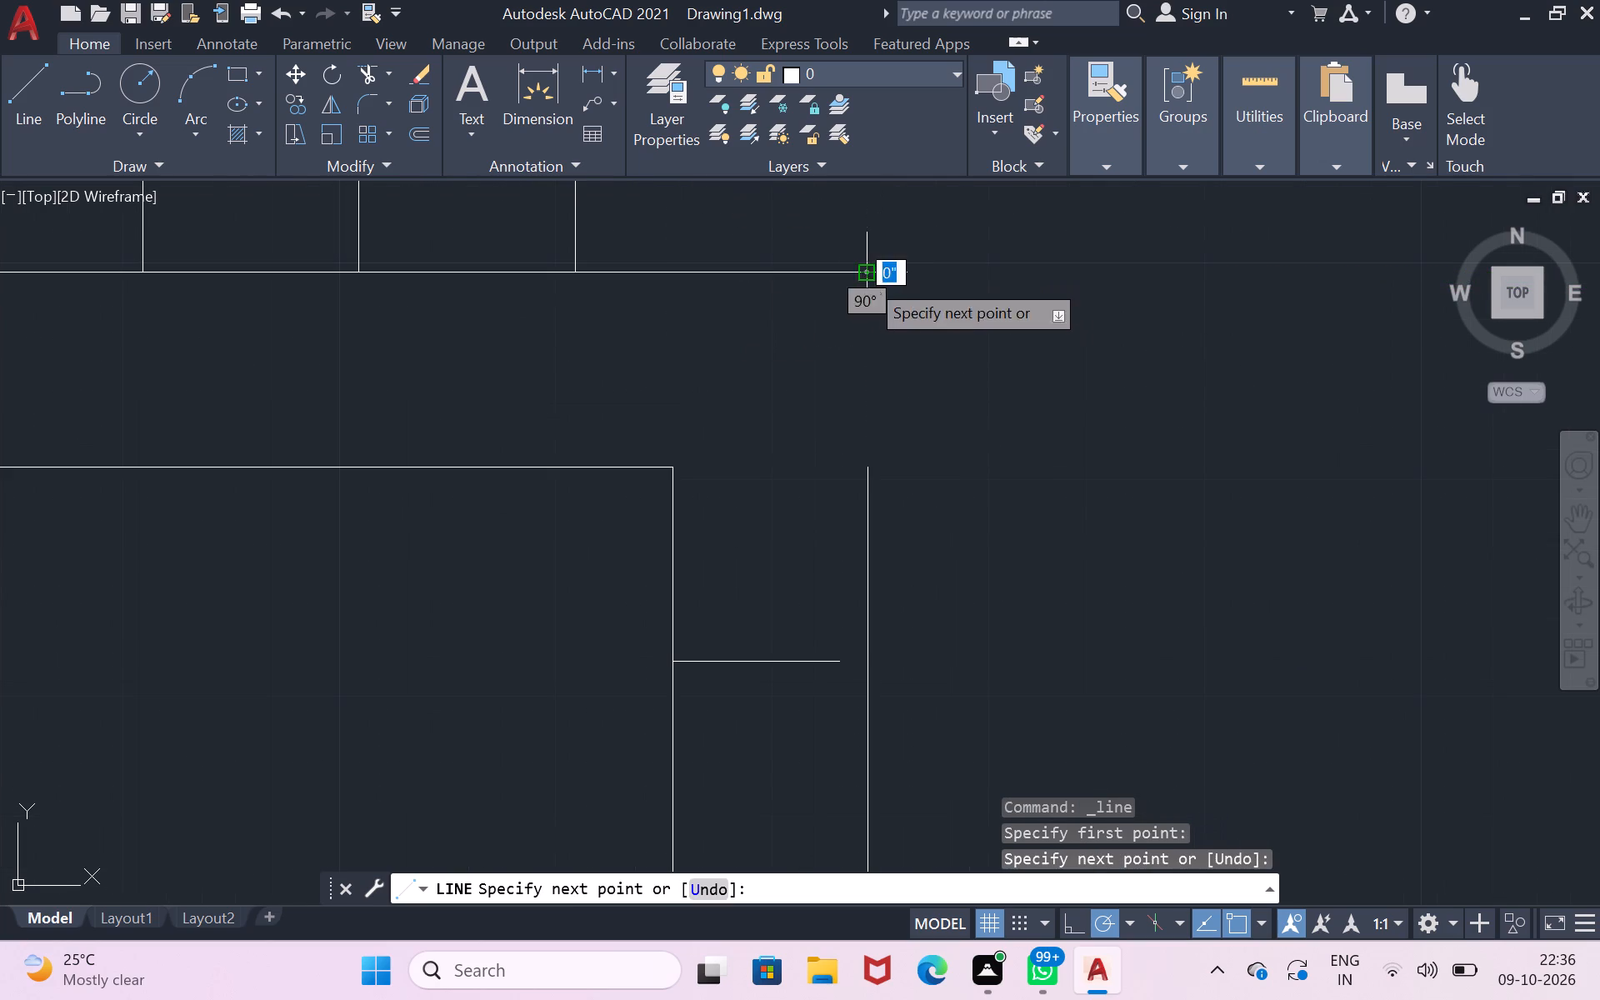
pyautogui.click(873, 463)
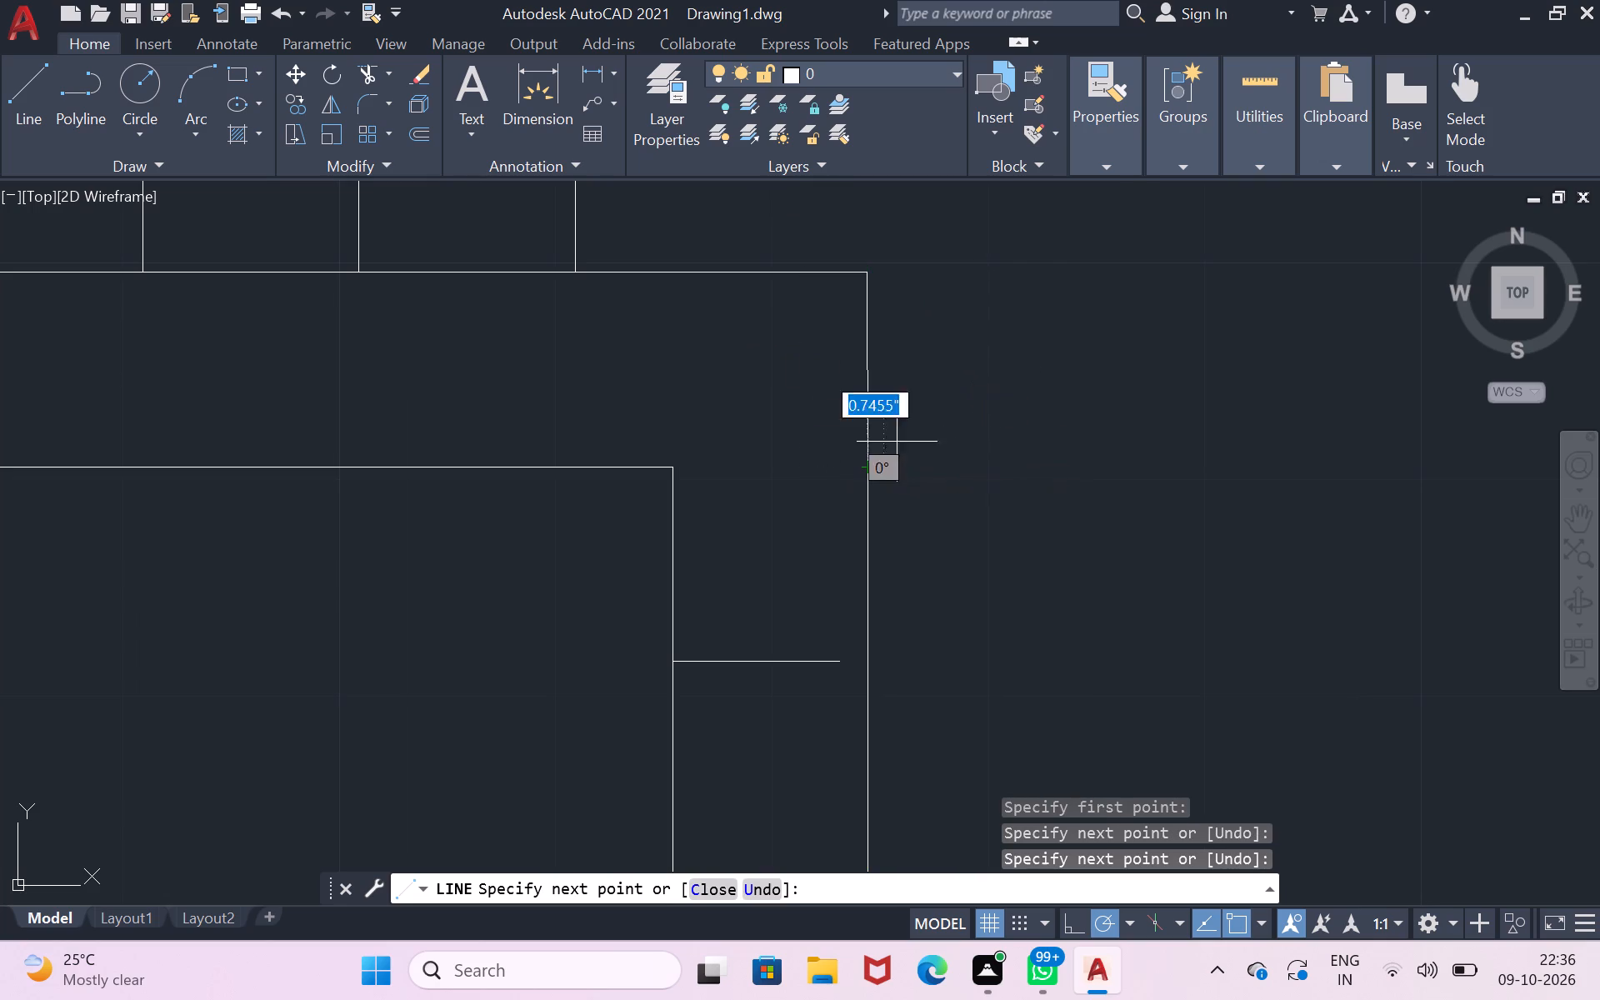
pyautogui.press('Escape')
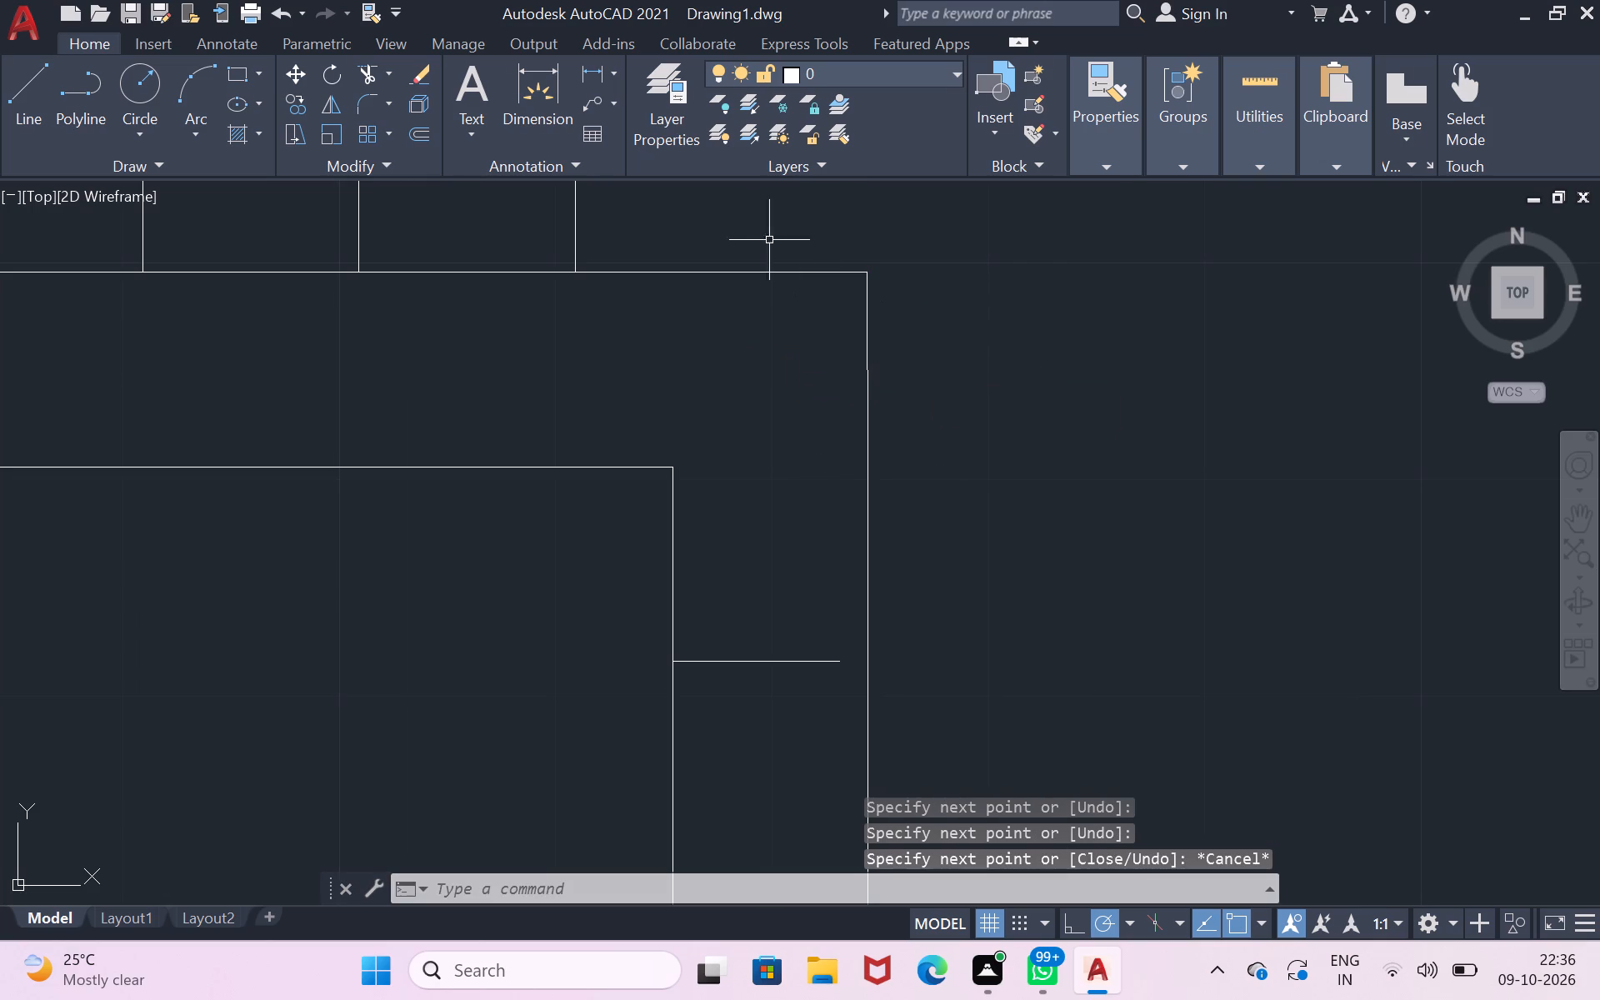
# Trim away the vertical segment joining the extended stair wall line to the outer offset line.
pyautogui.click(373, 78)
pyautogui.moveTo(830, 330); pyautogui.dragTo(1076, 356)
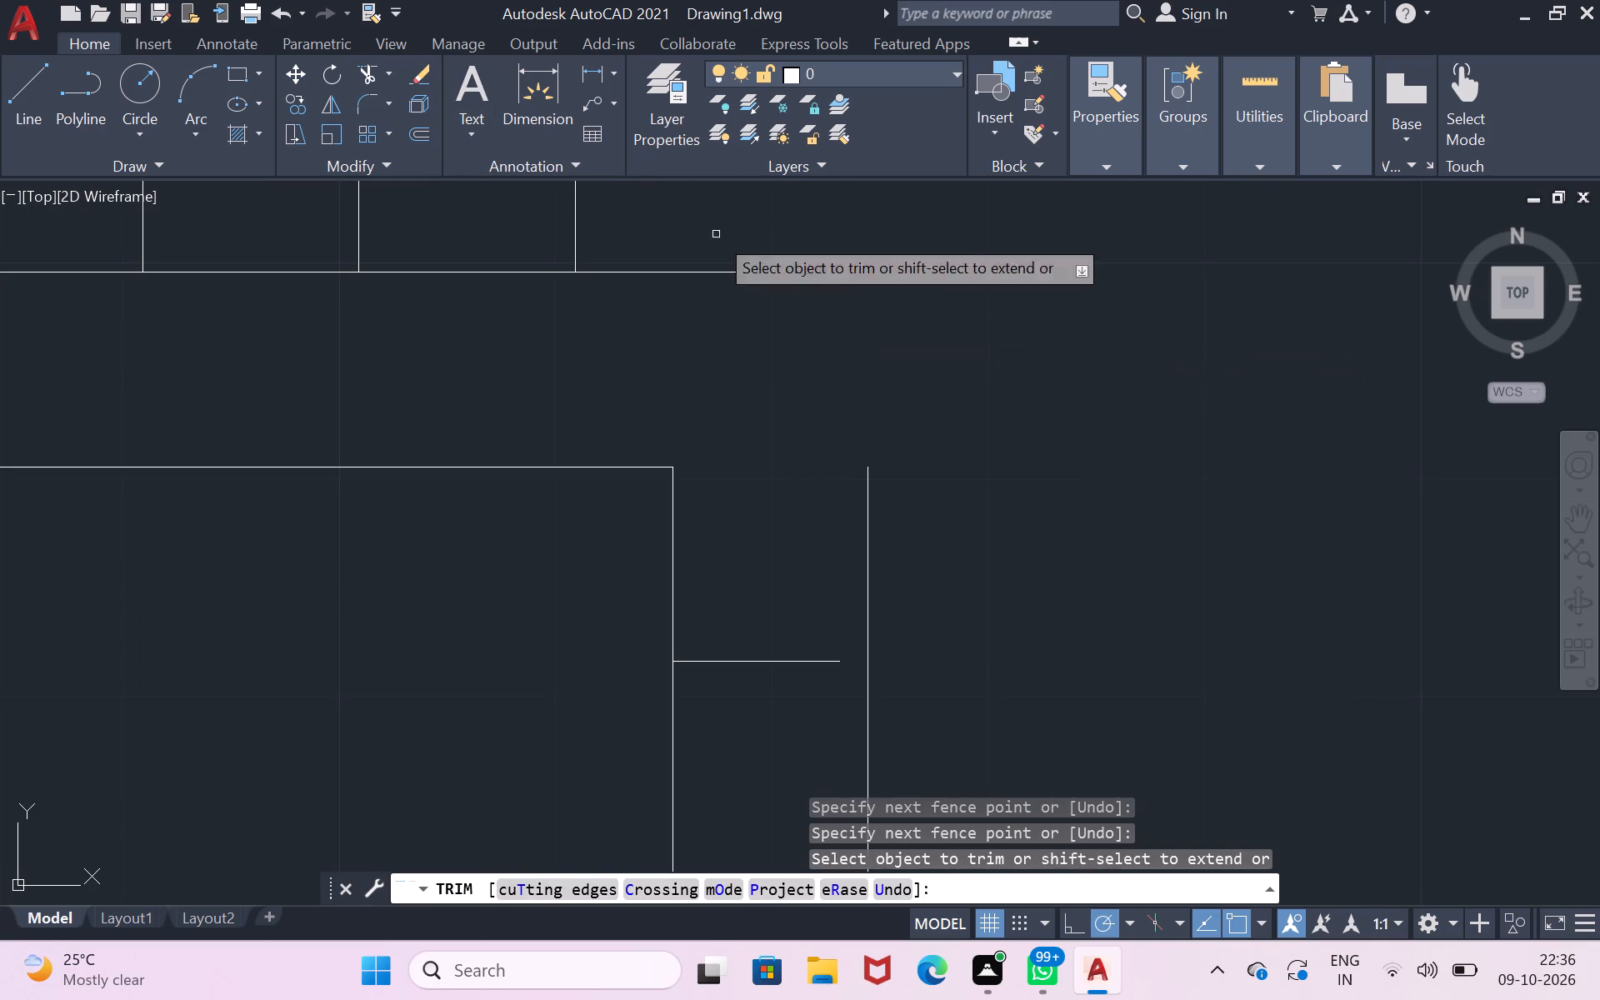
# Draw a vertical line from the outer offset line's top end up past the stair wall line's open end.
pyautogui.click(44, 87)
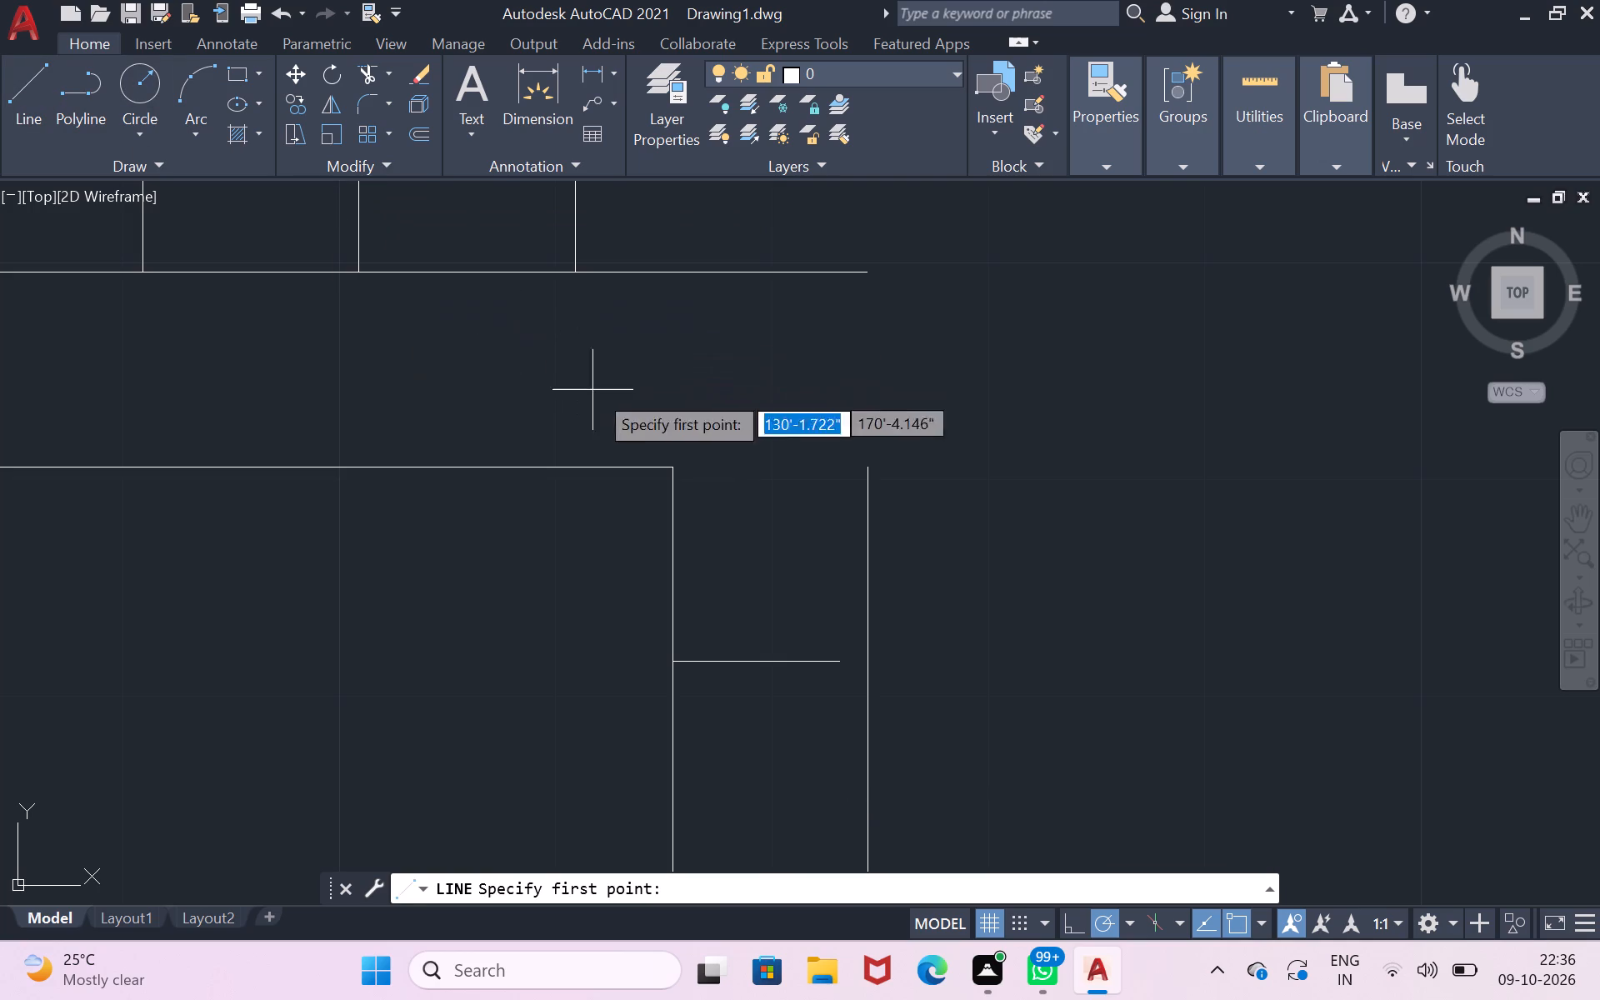
pyautogui.moveTo(871, 469); pyautogui.dragTo(871, 457)
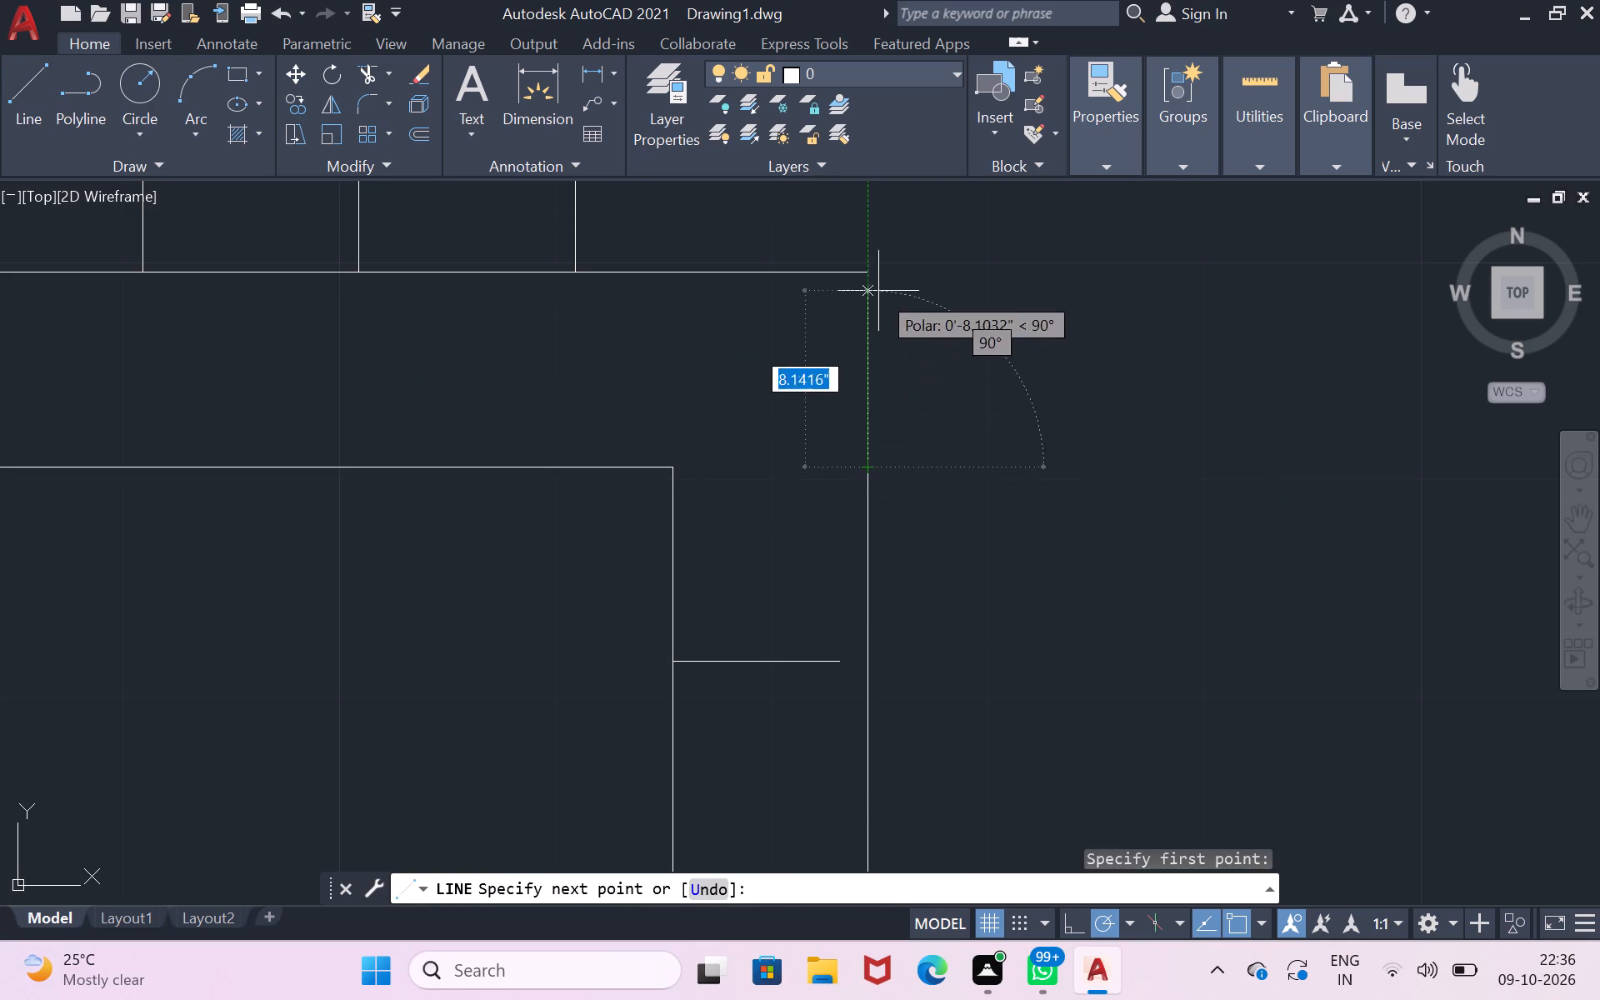
pyautogui.click(876, 237)
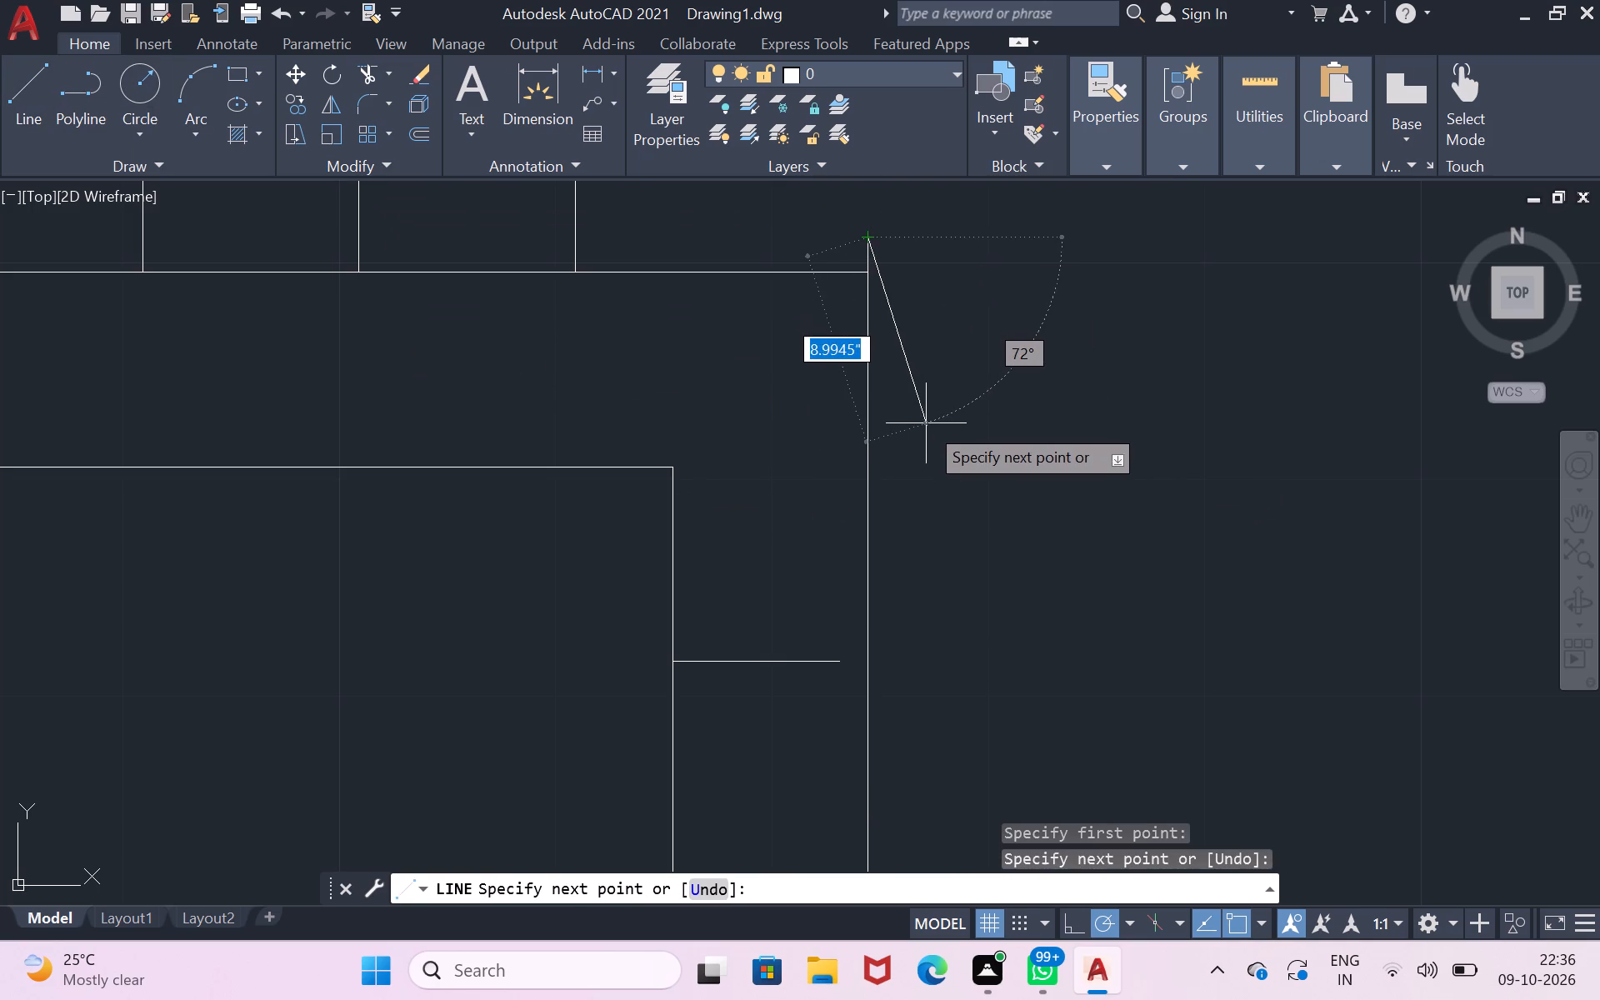
pyautogui.press('Return')
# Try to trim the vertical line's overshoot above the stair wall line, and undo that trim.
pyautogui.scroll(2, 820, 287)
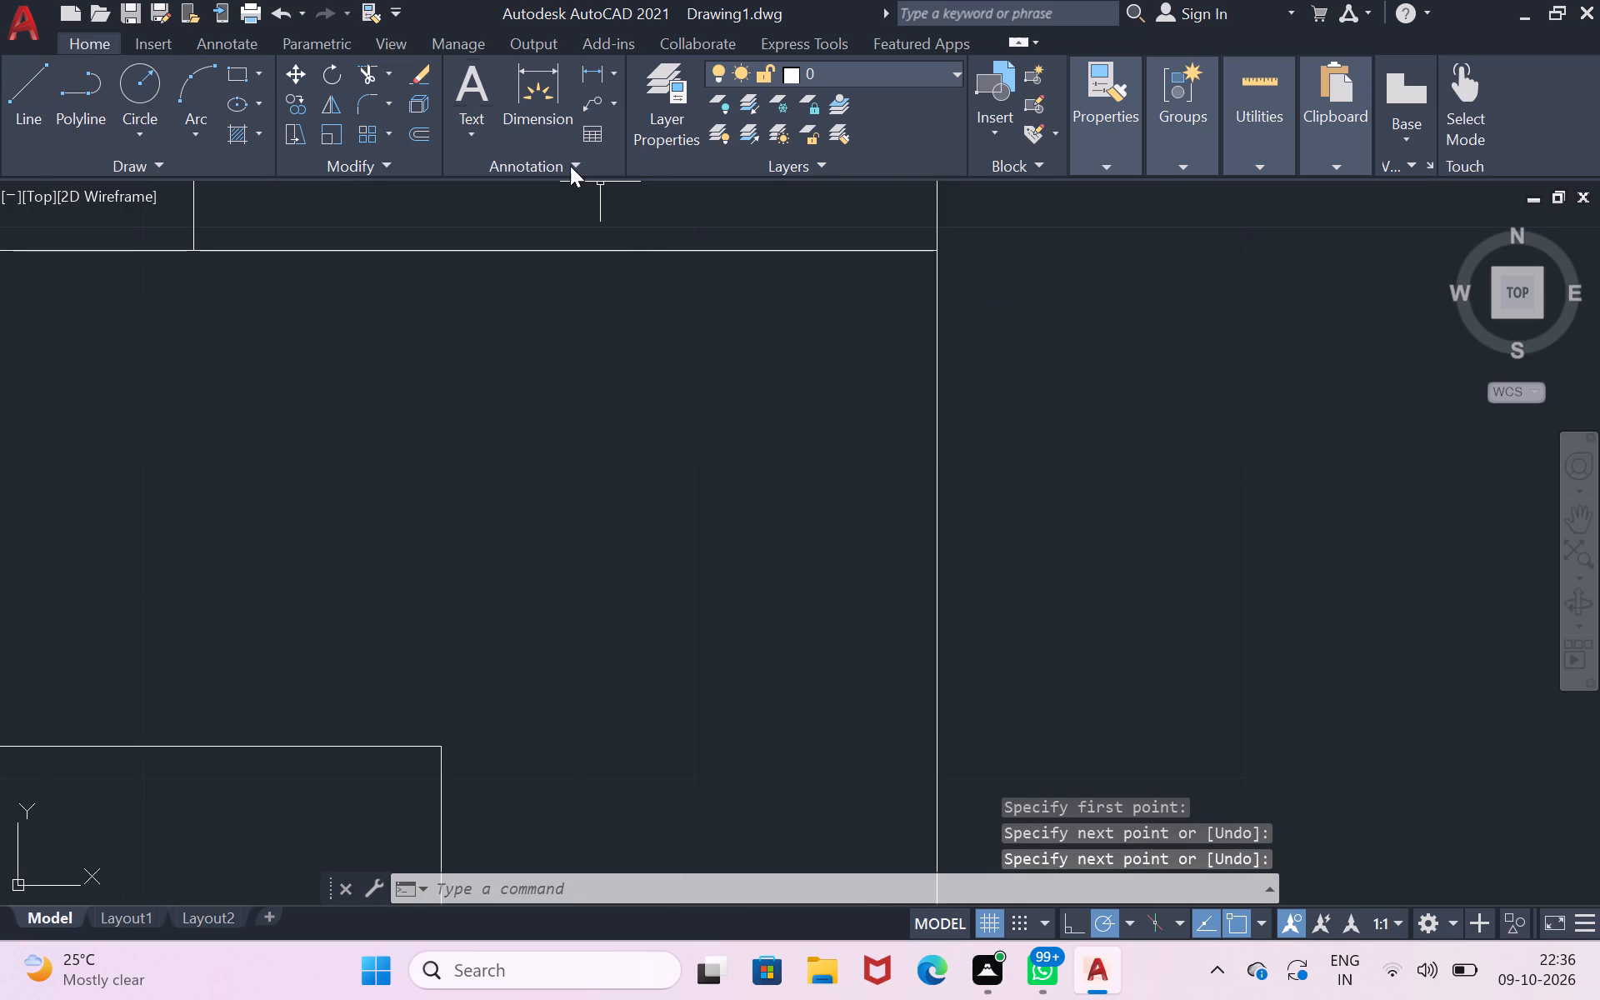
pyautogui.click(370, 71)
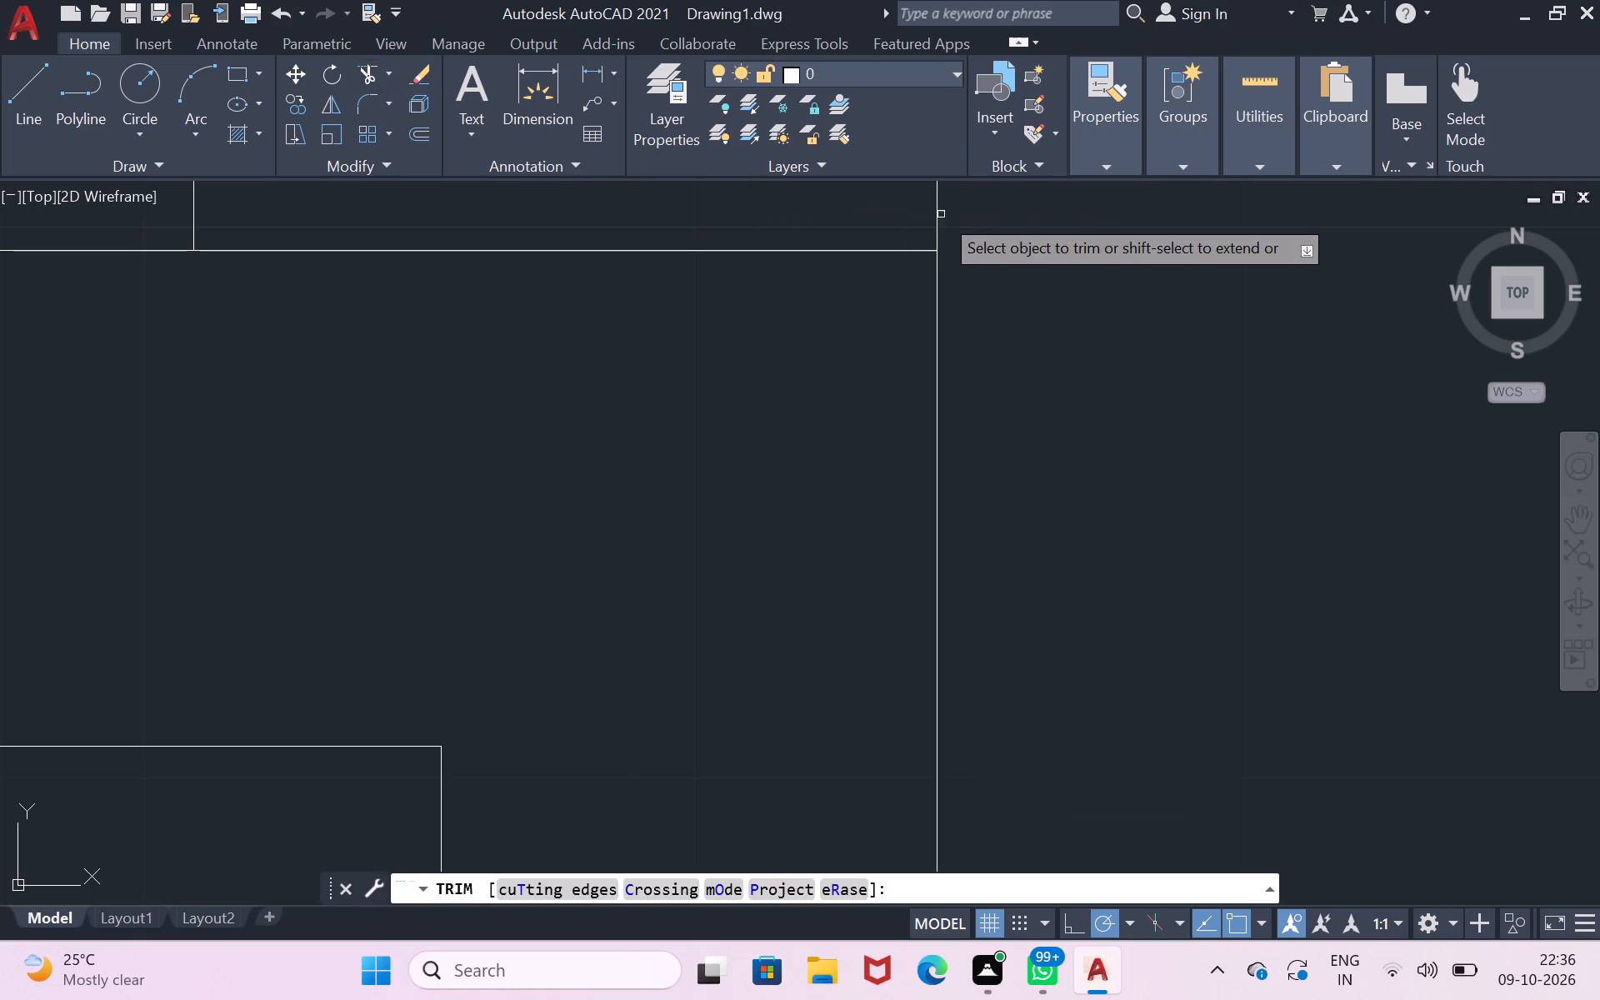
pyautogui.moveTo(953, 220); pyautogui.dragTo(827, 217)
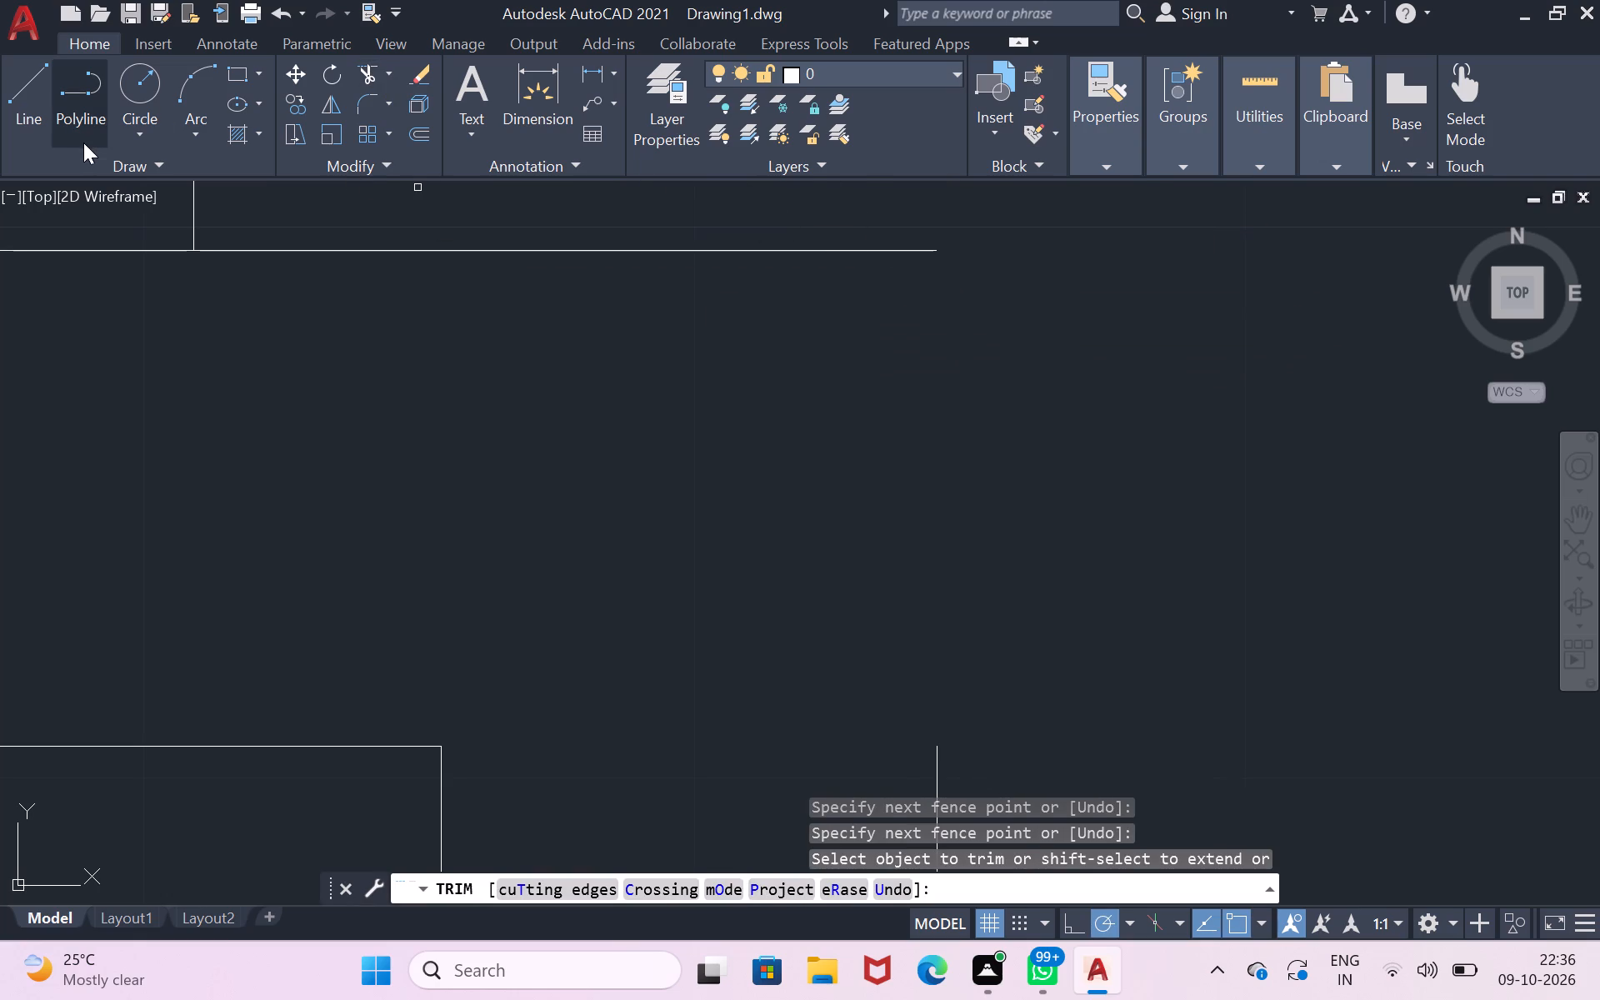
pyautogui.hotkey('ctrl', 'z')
# Draw a short horizontal segment from the stair wall line's end outward past the vertical line, and trim both overshoots at that corner.
pyautogui.scroll(-1, 942, 894)
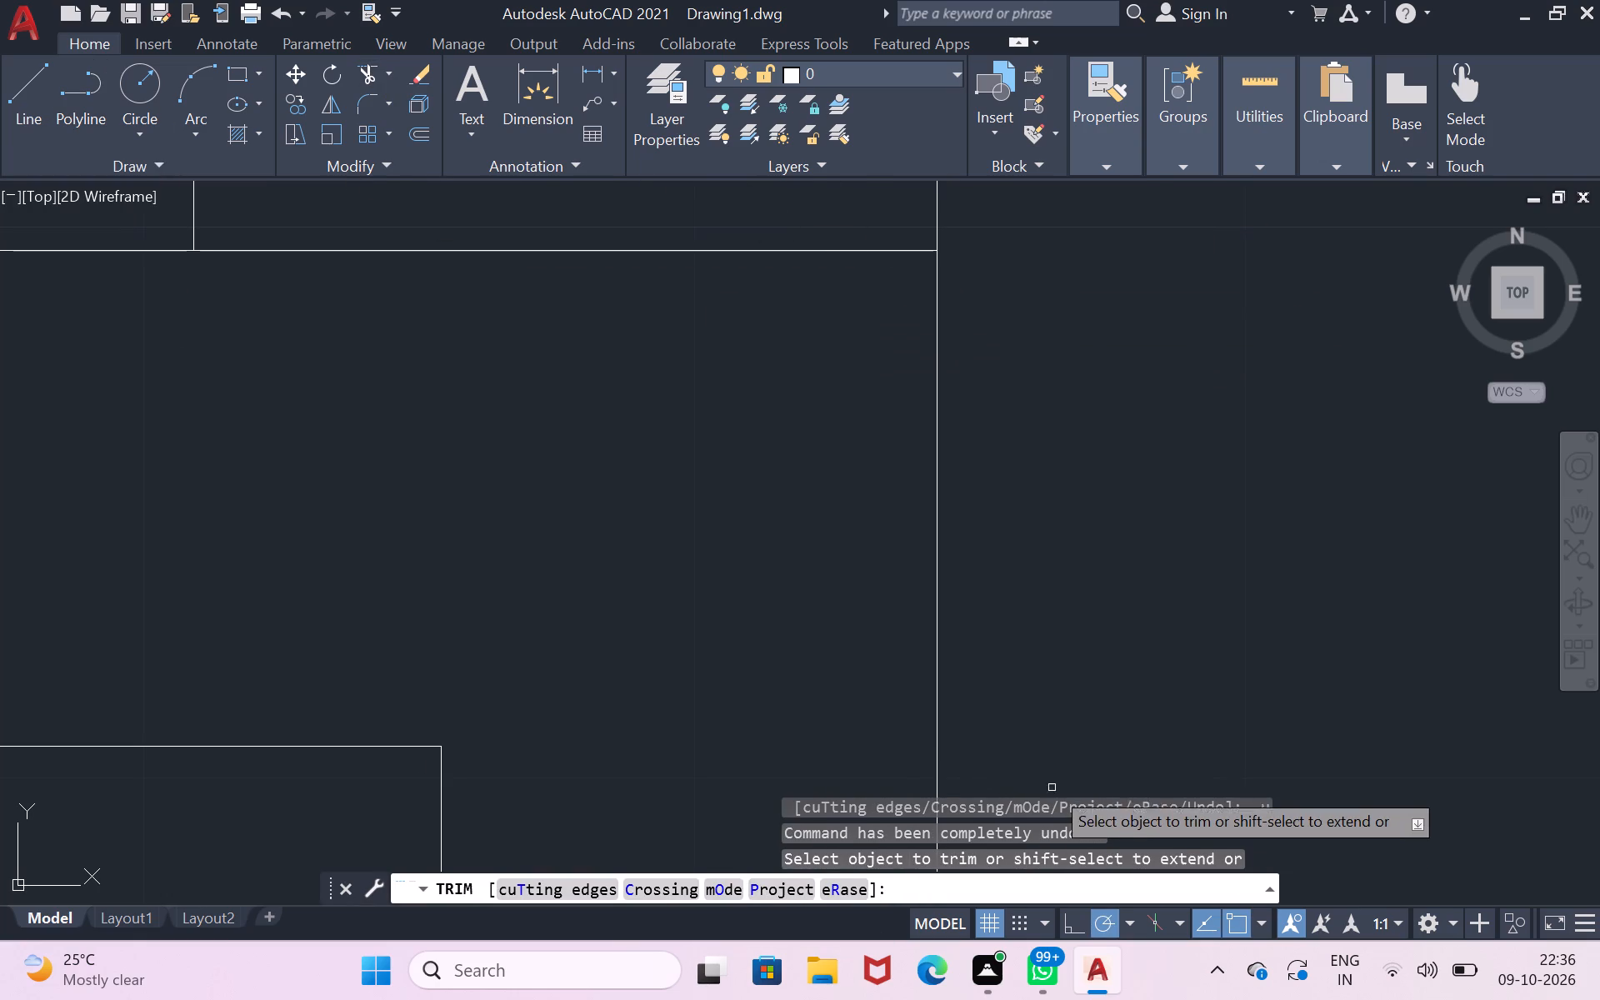
pyautogui.scroll(-1, 1069, 666)
pyautogui.moveTo(13, 123); pyautogui.dragTo(17, 112)
pyautogui.click(987, 410)
pyautogui.click(1035, 412)
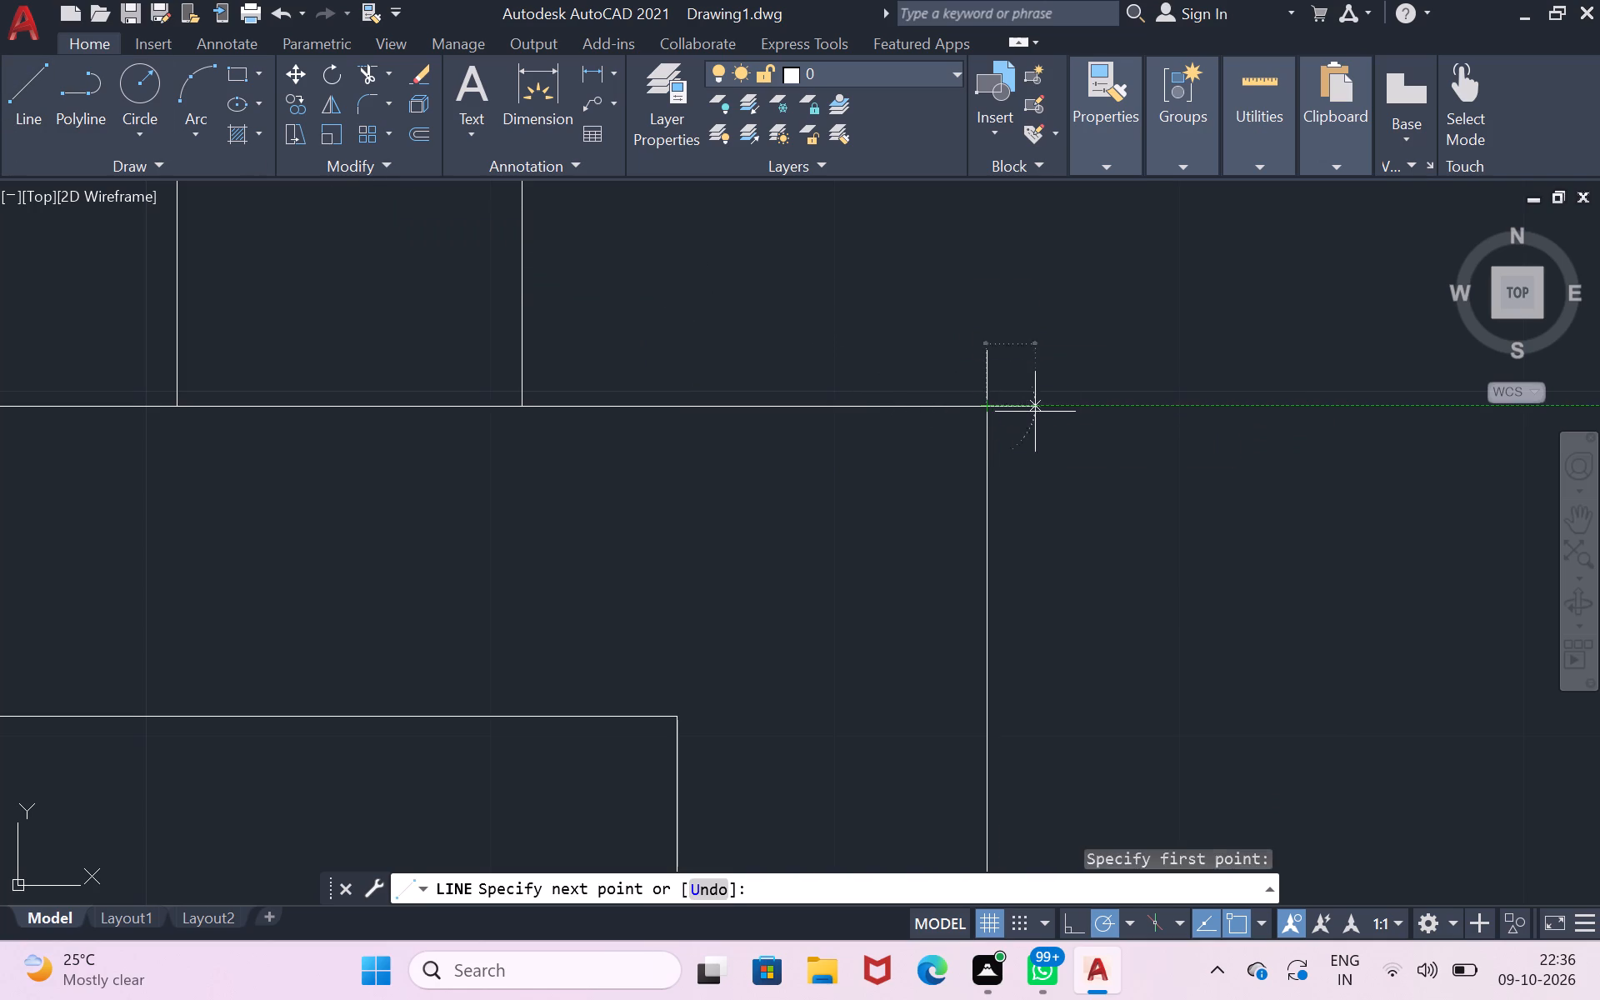
pyautogui.click(362, 70)
pyautogui.moveTo(879, 312); pyautogui.dragTo(1030, 442)
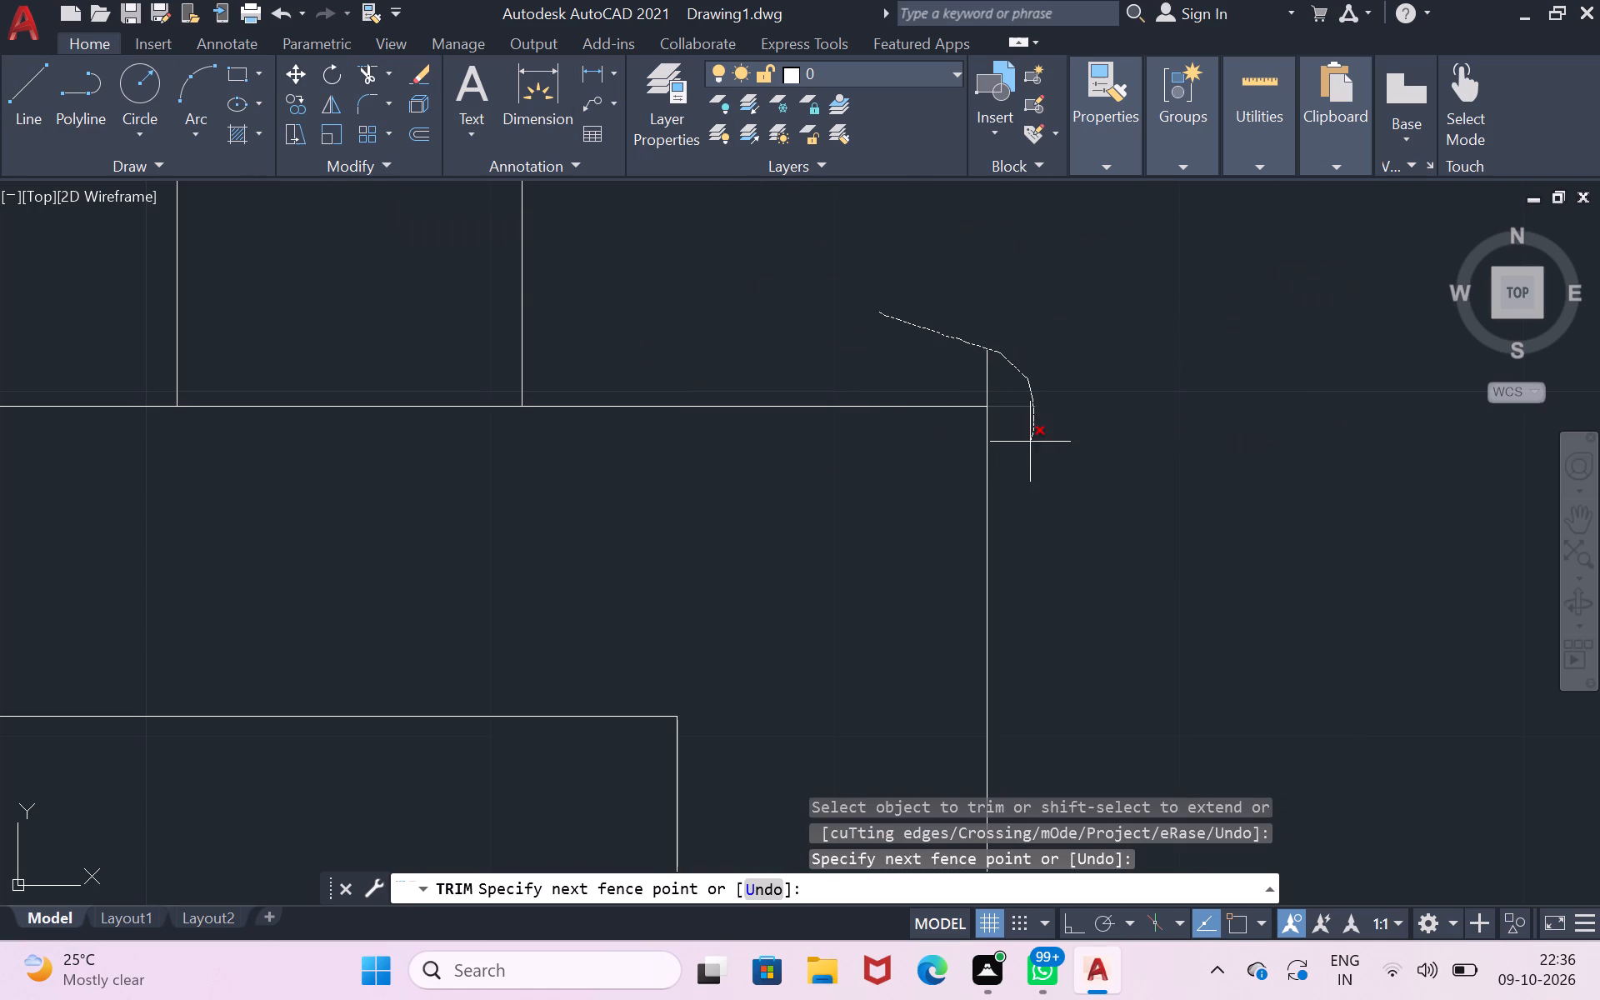
pyautogui.moveTo(1030, 442); pyautogui.dragTo(928, 377)
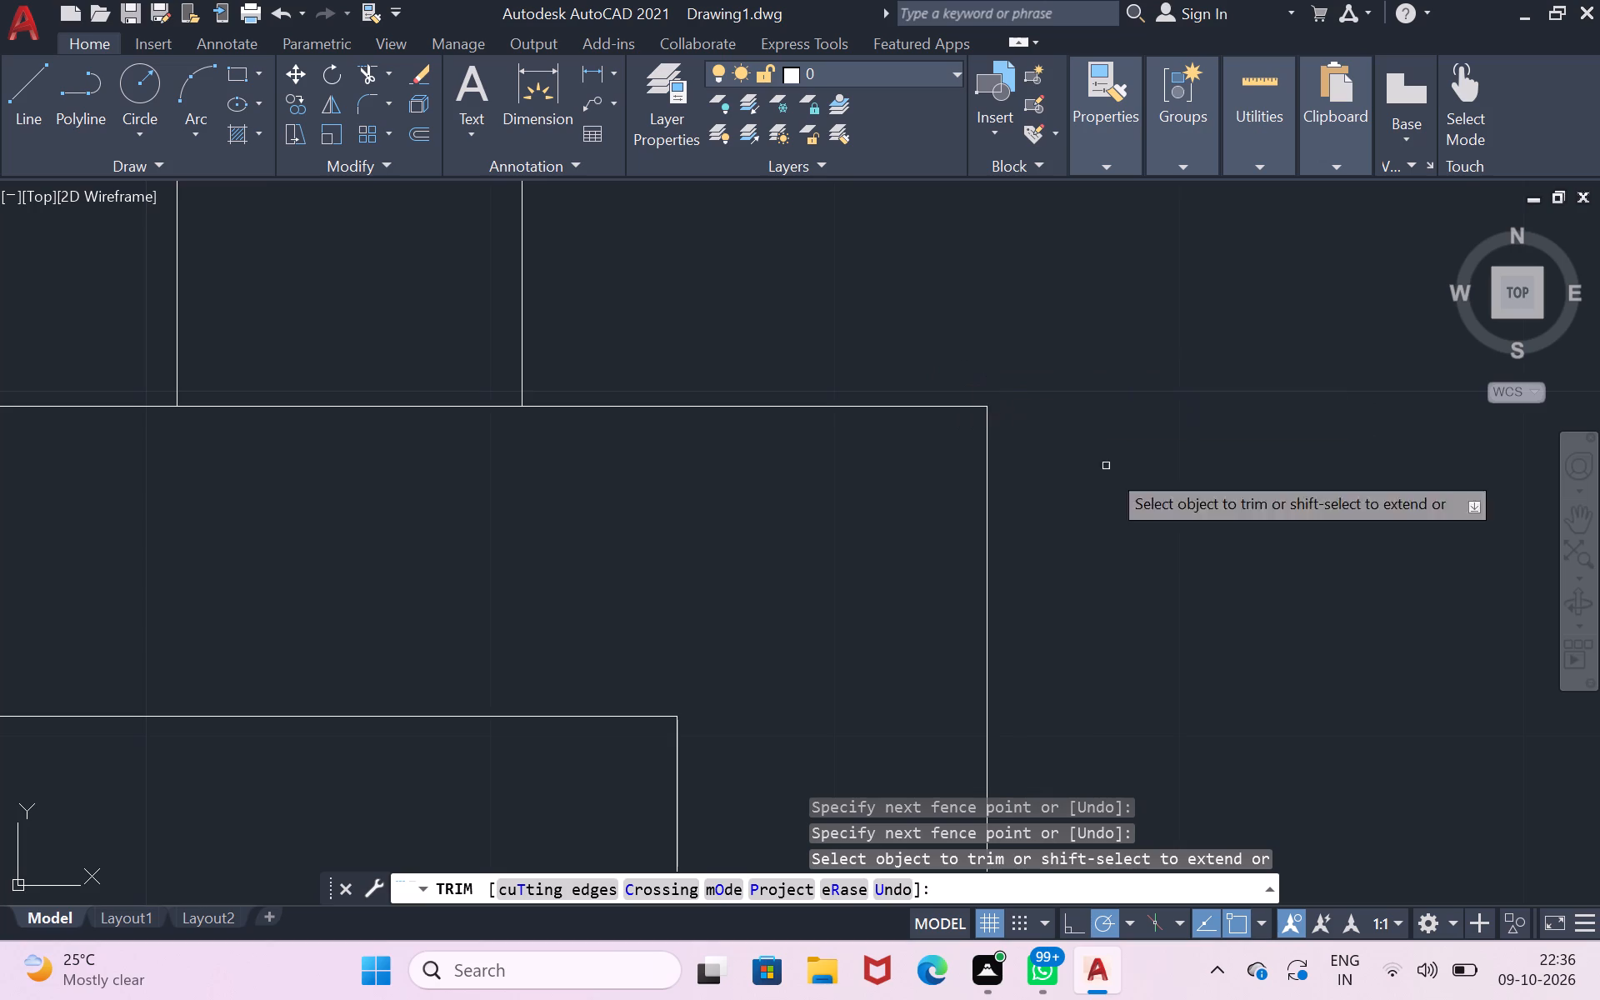
# Close the gap in the short wall segment near the room's upper corner with a line to the outer wall line.
pyautogui.scroll(-2, 1205, 611)
pyautogui.click(1576, 524)
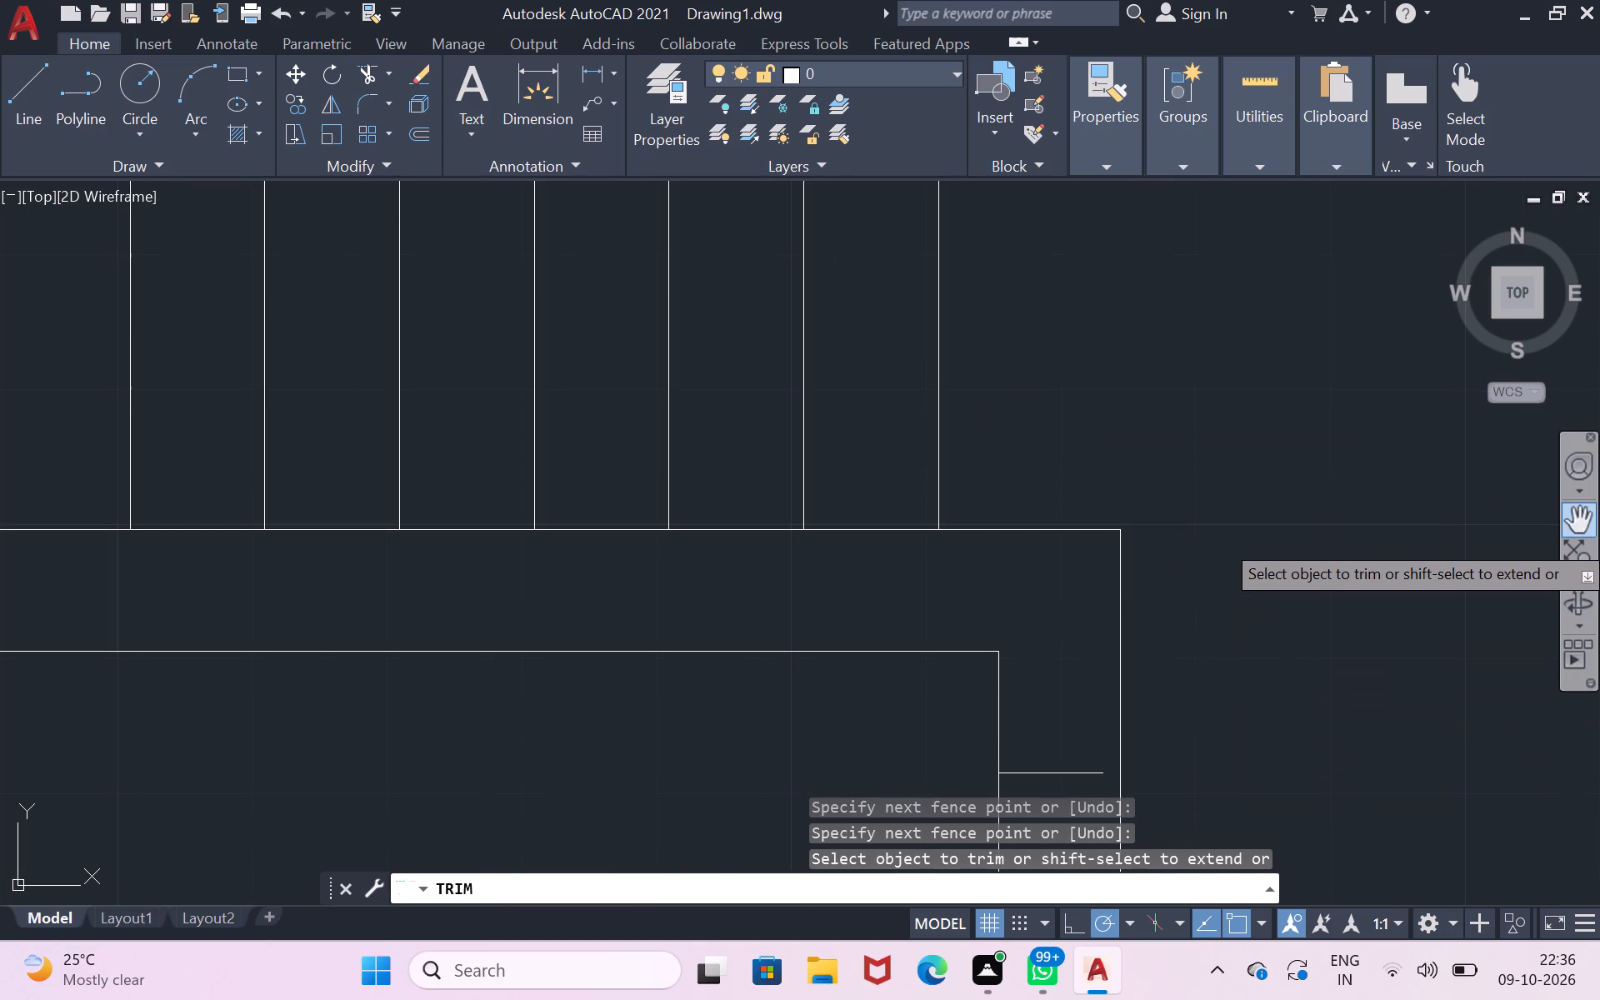
pyautogui.moveTo(1299, 692); pyautogui.dragTo(1145, 606)
pyautogui.scroll(-1, 1276, 674)
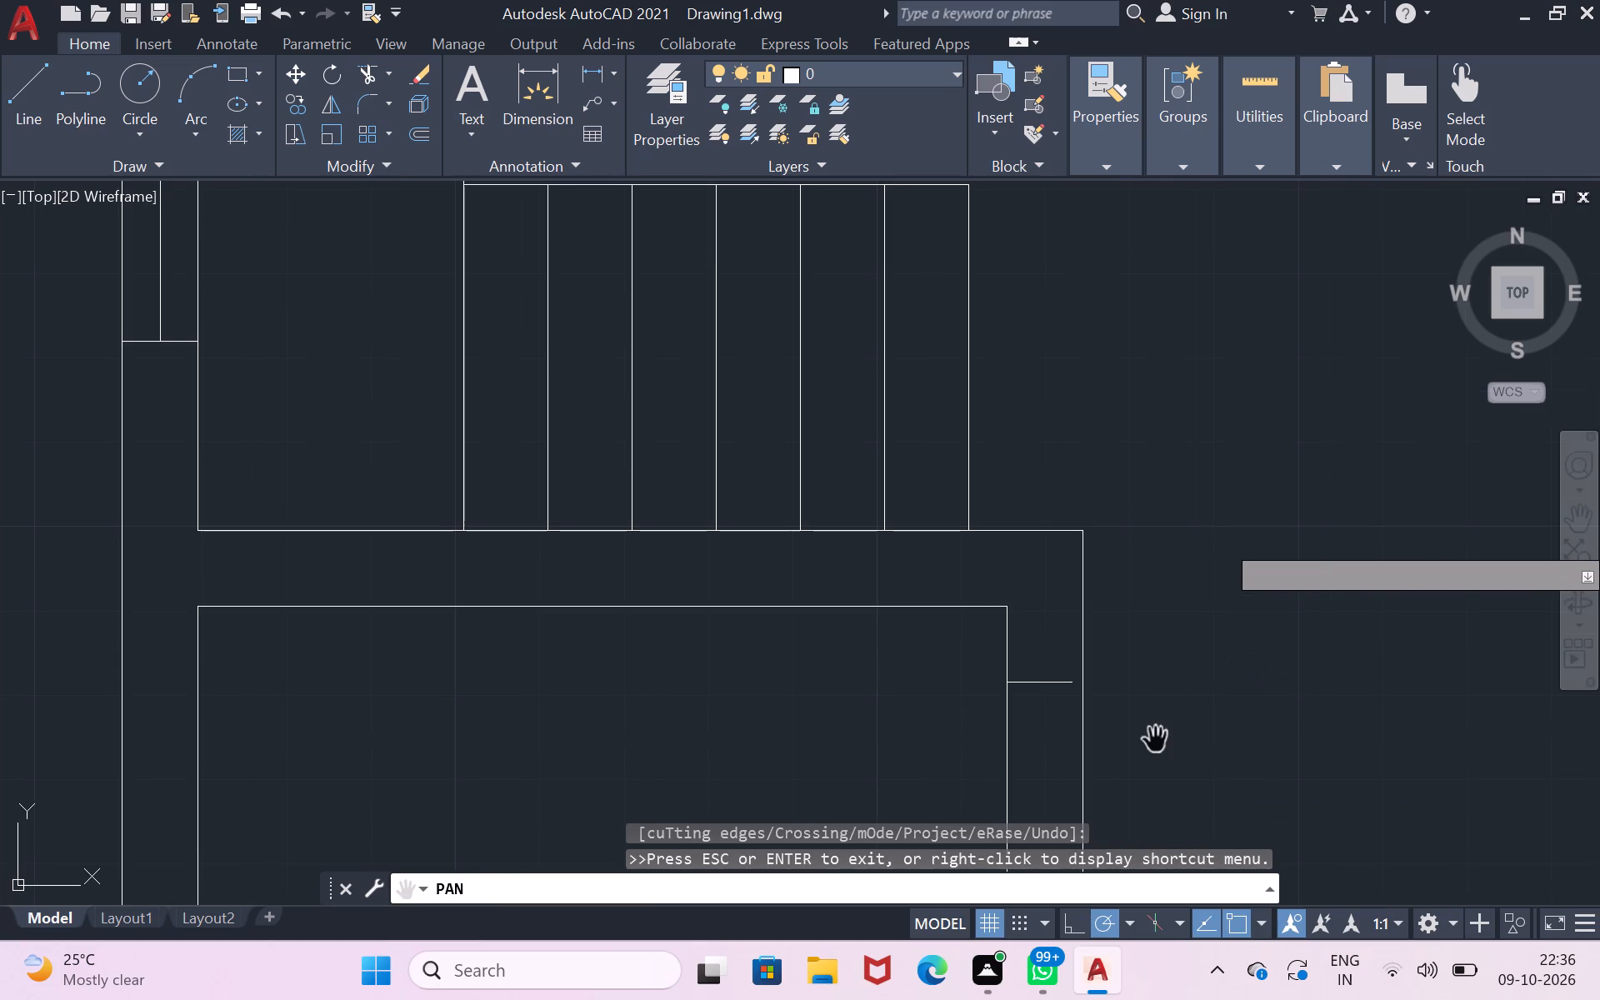
pyautogui.moveTo(1156, 732); pyautogui.dragTo(975, 343)
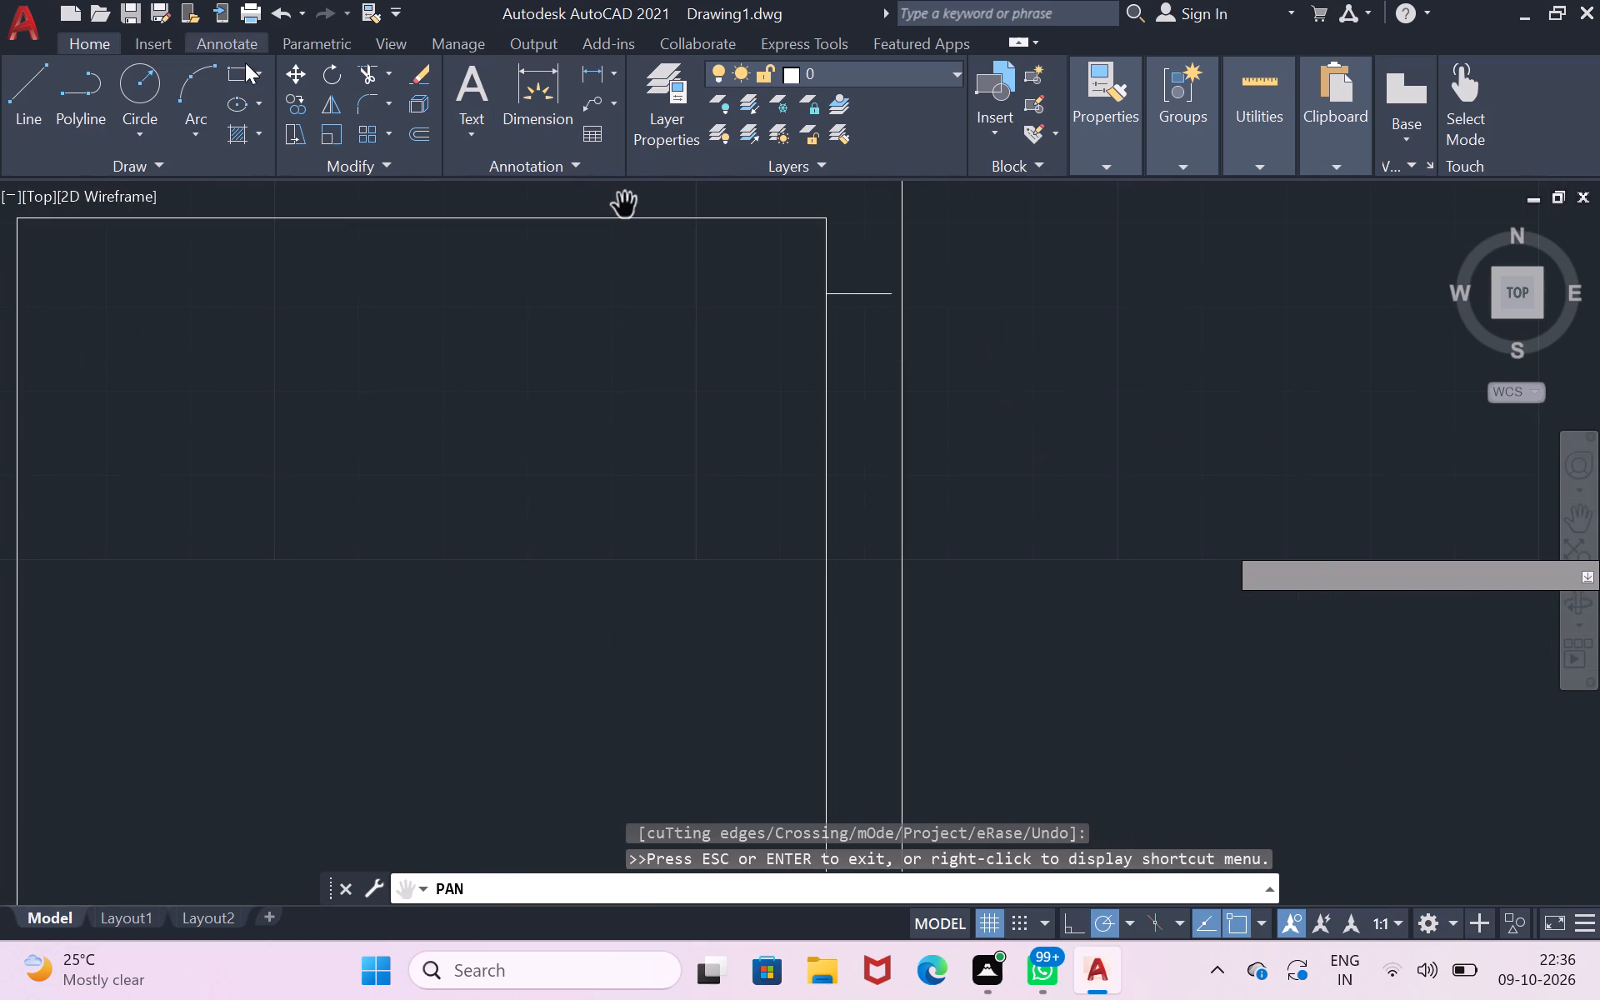
pyautogui.click(362, 74)
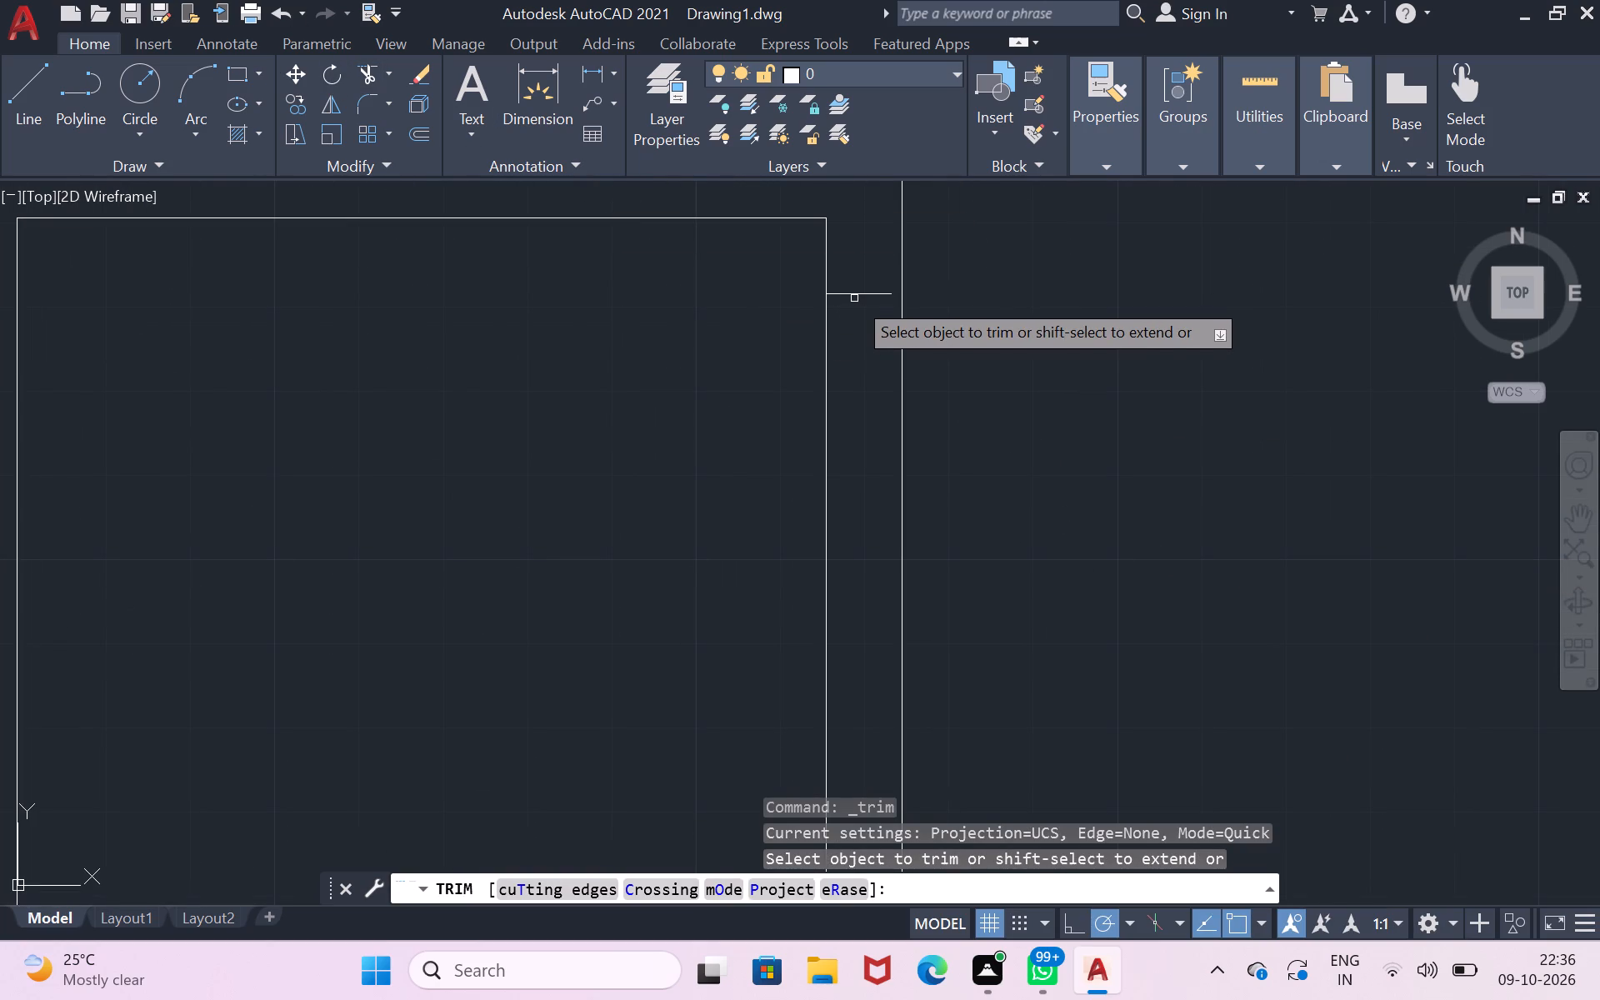
pyautogui.scroll(2, 850, 295)
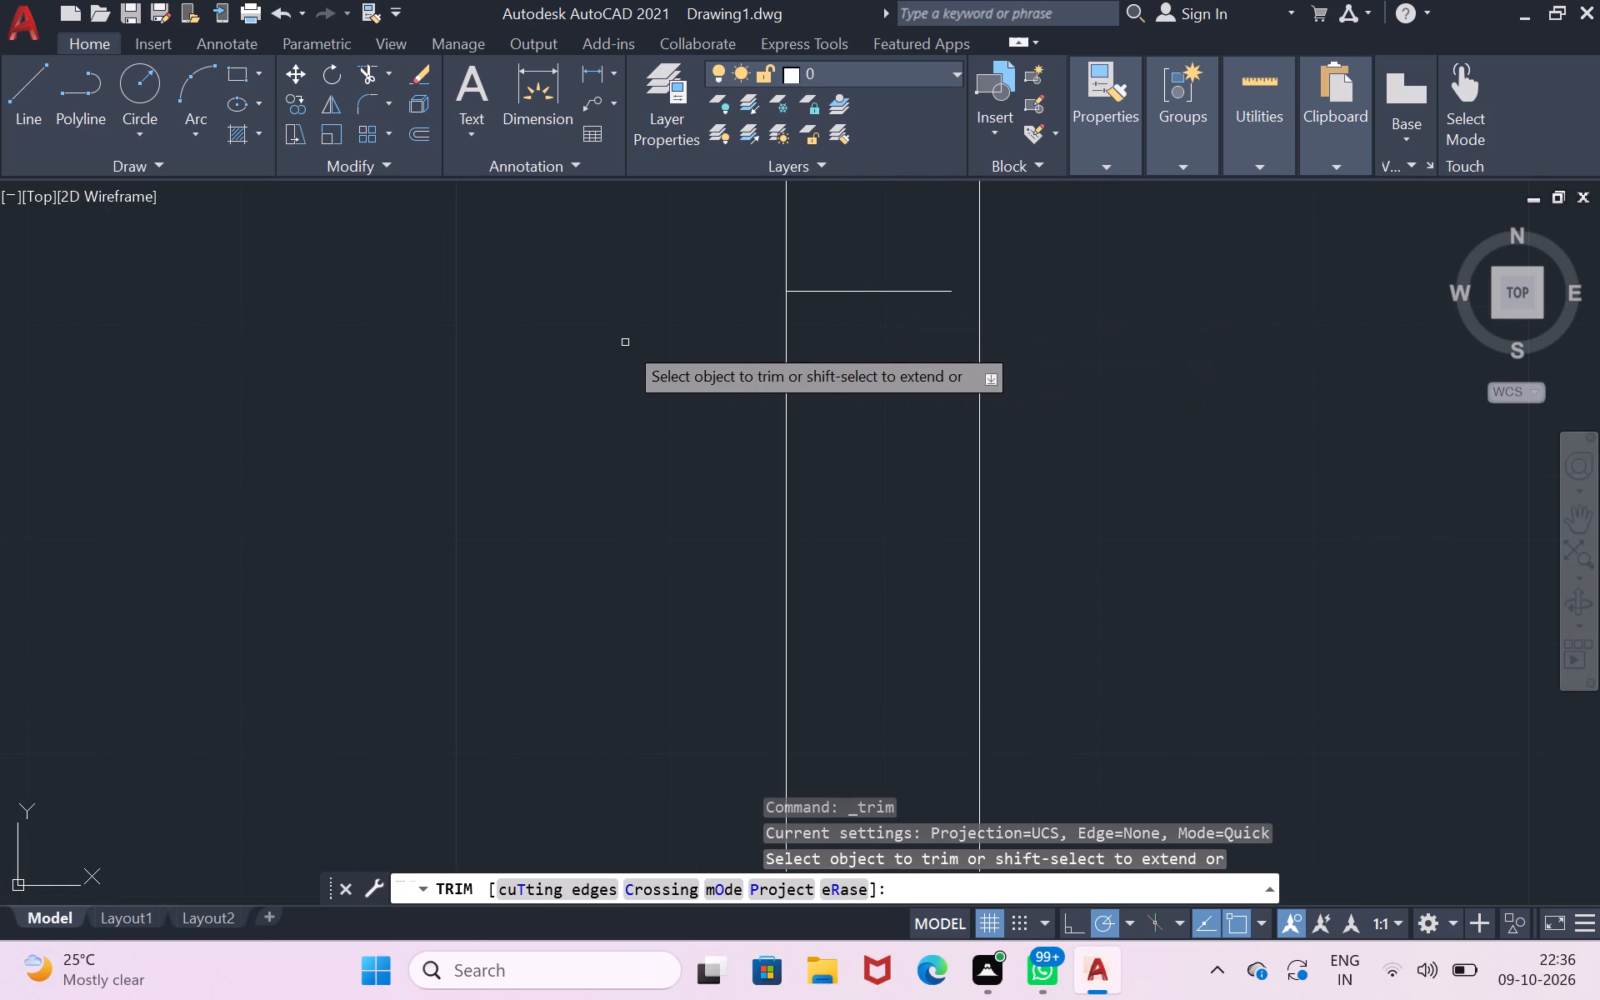
pyautogui.press('Return')
pyautogui.click(26, 107)
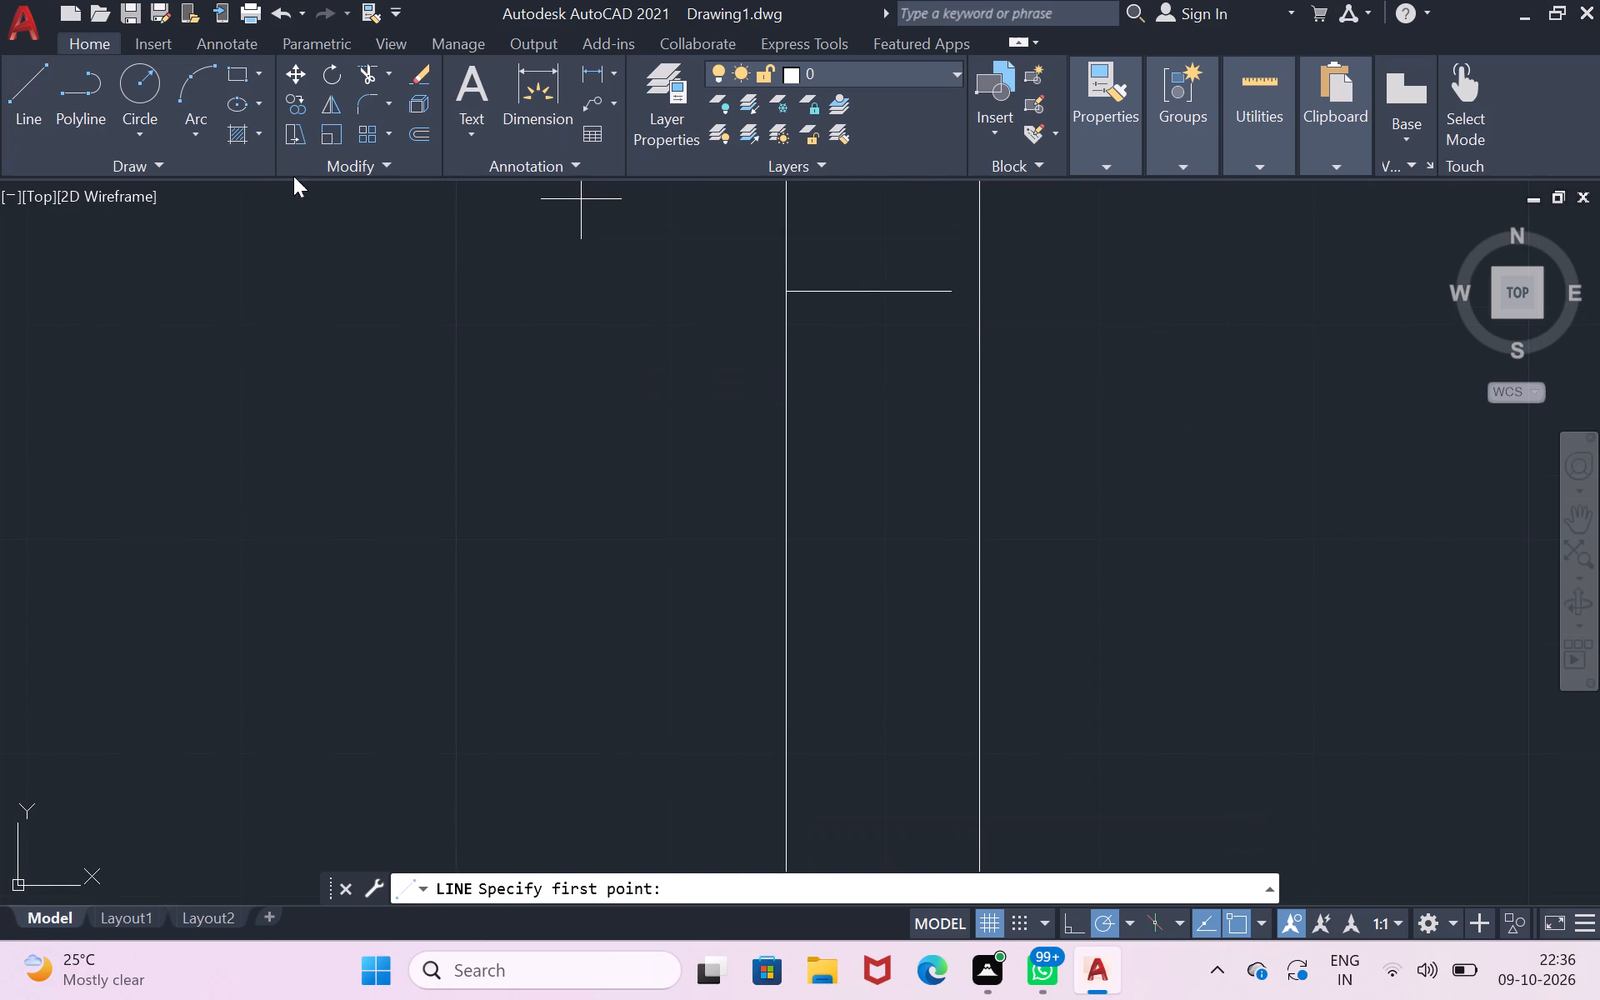
pyautogui.click(952, 292)
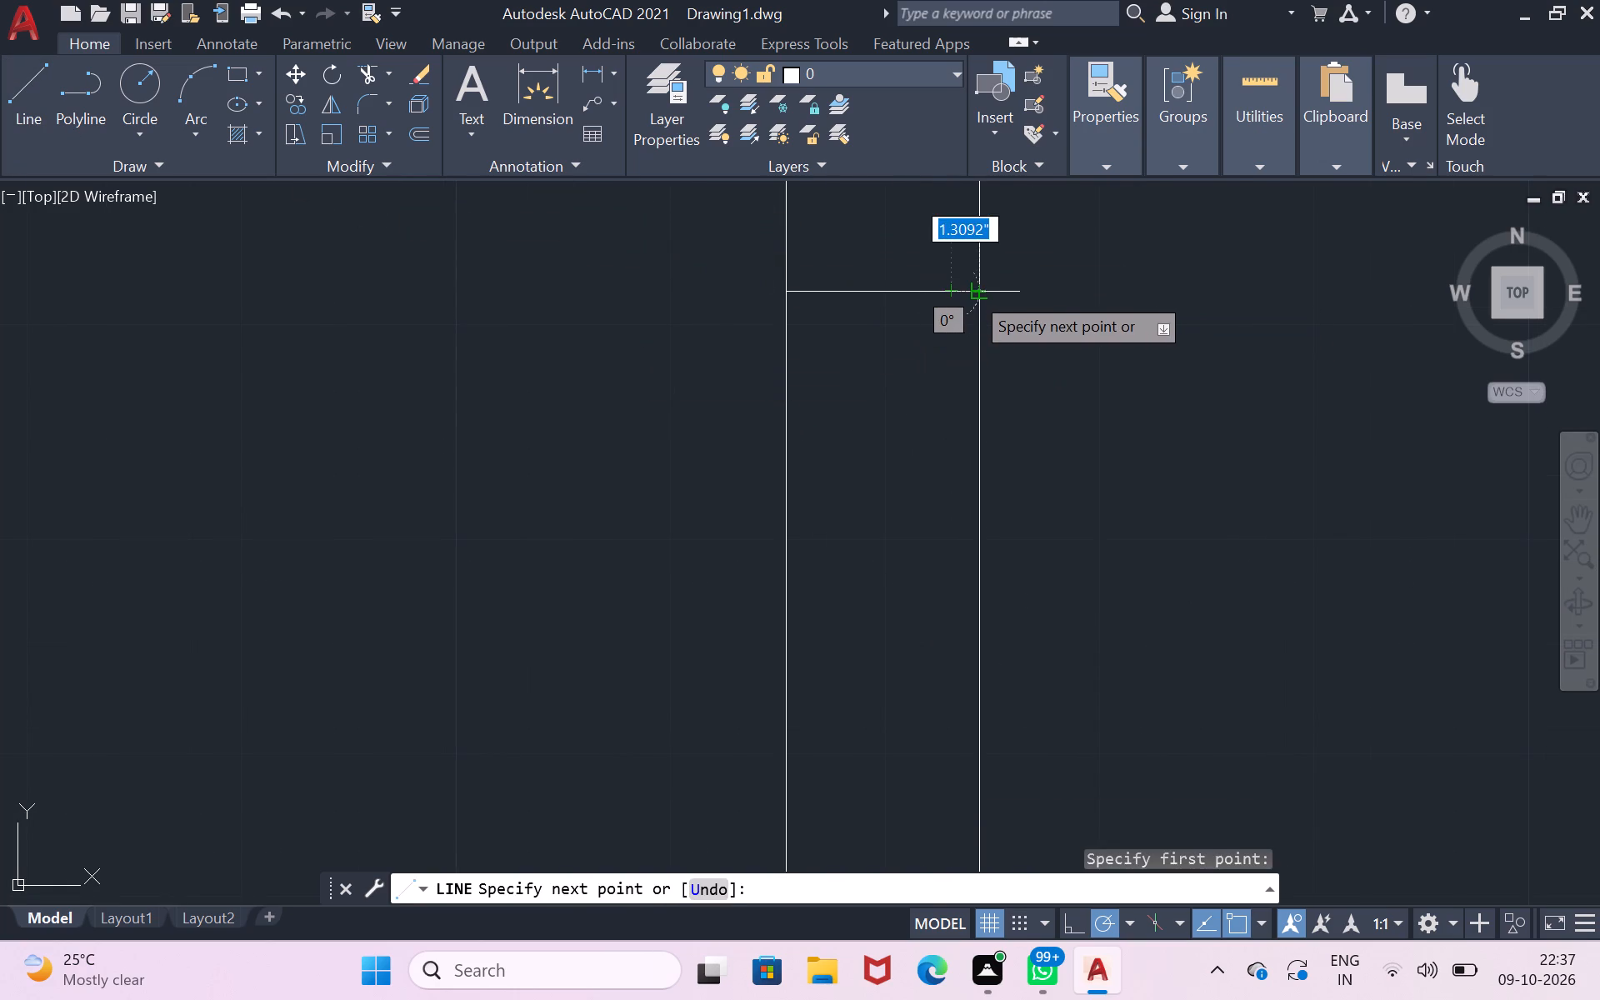
pyautogui.click(981, 288)
pyautogui.press('Return')
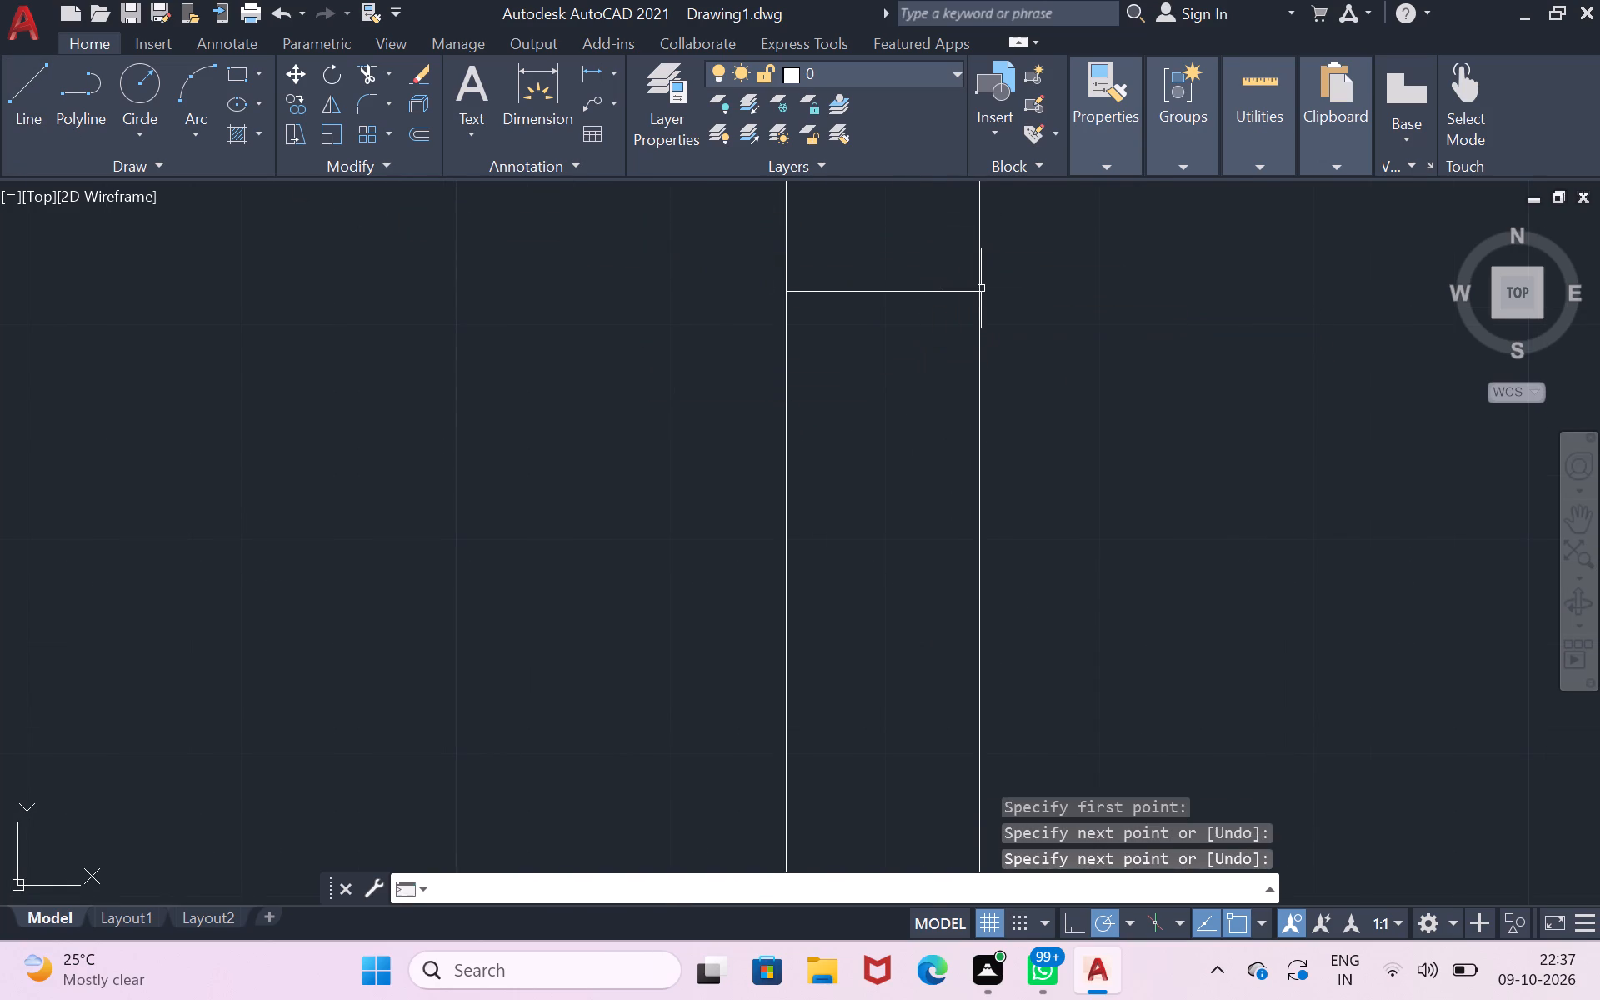
# Draw a 3'-7" vertical tread line from the upper flight's lower edge to the stair wall line, one tread beyond the lower flight's end.
pyautogui.press('Return')
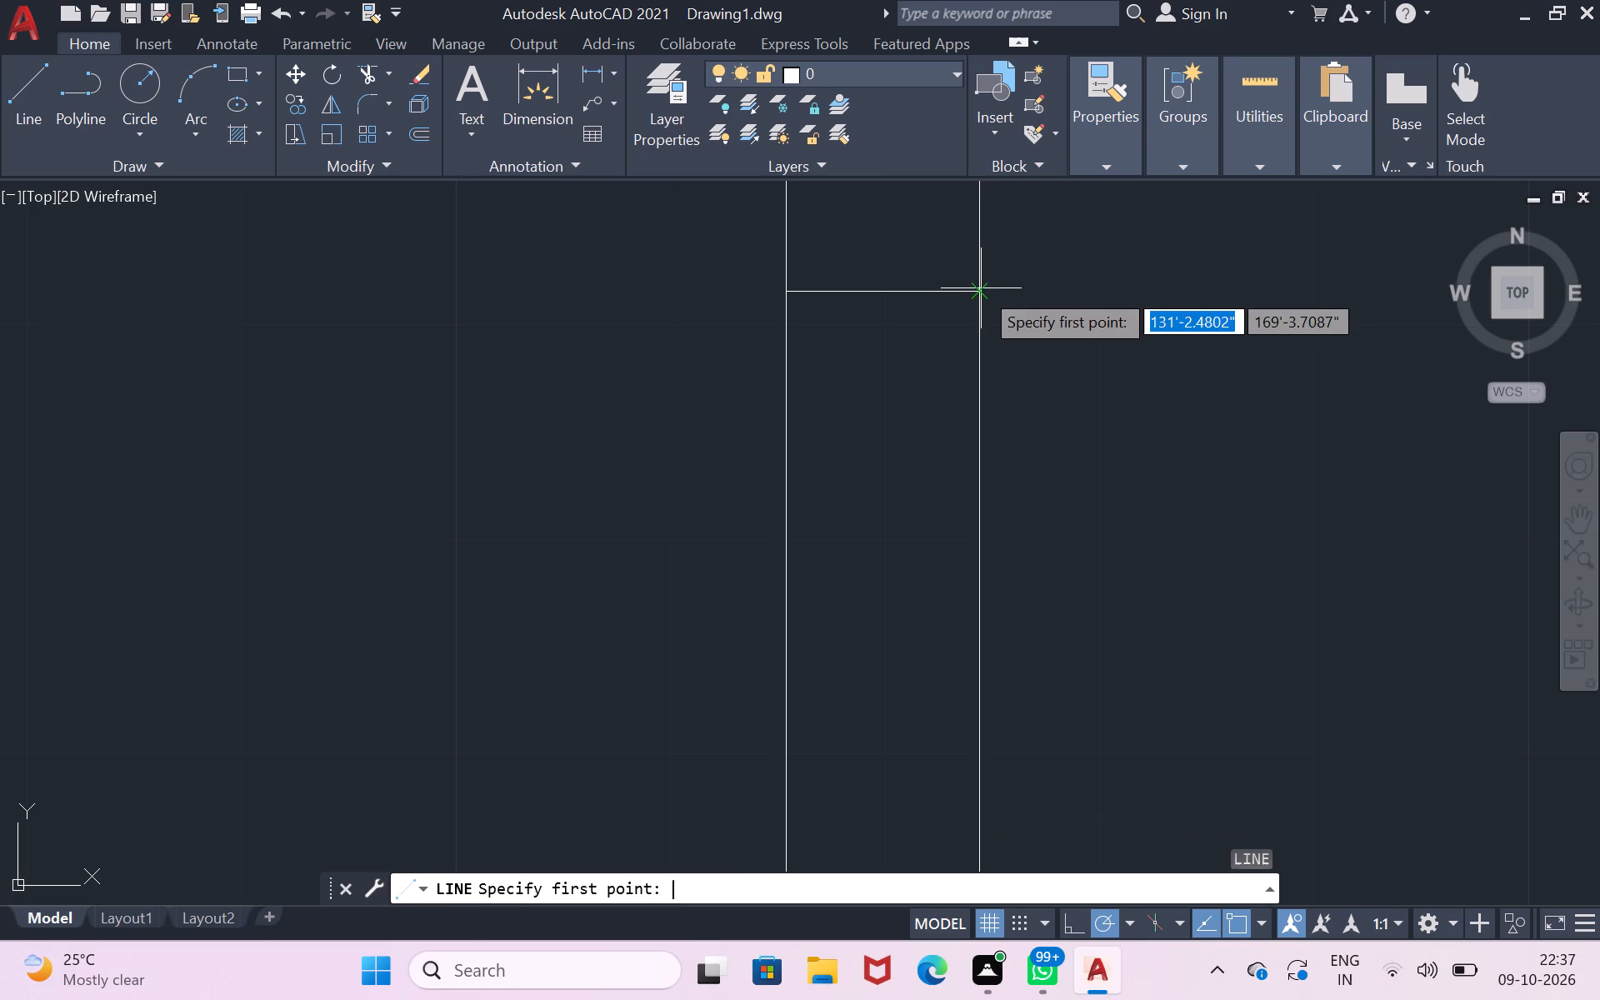
pyautogui.scroll(-4, 980, 310)
pyautogui.scroll(-2, 996, 240)
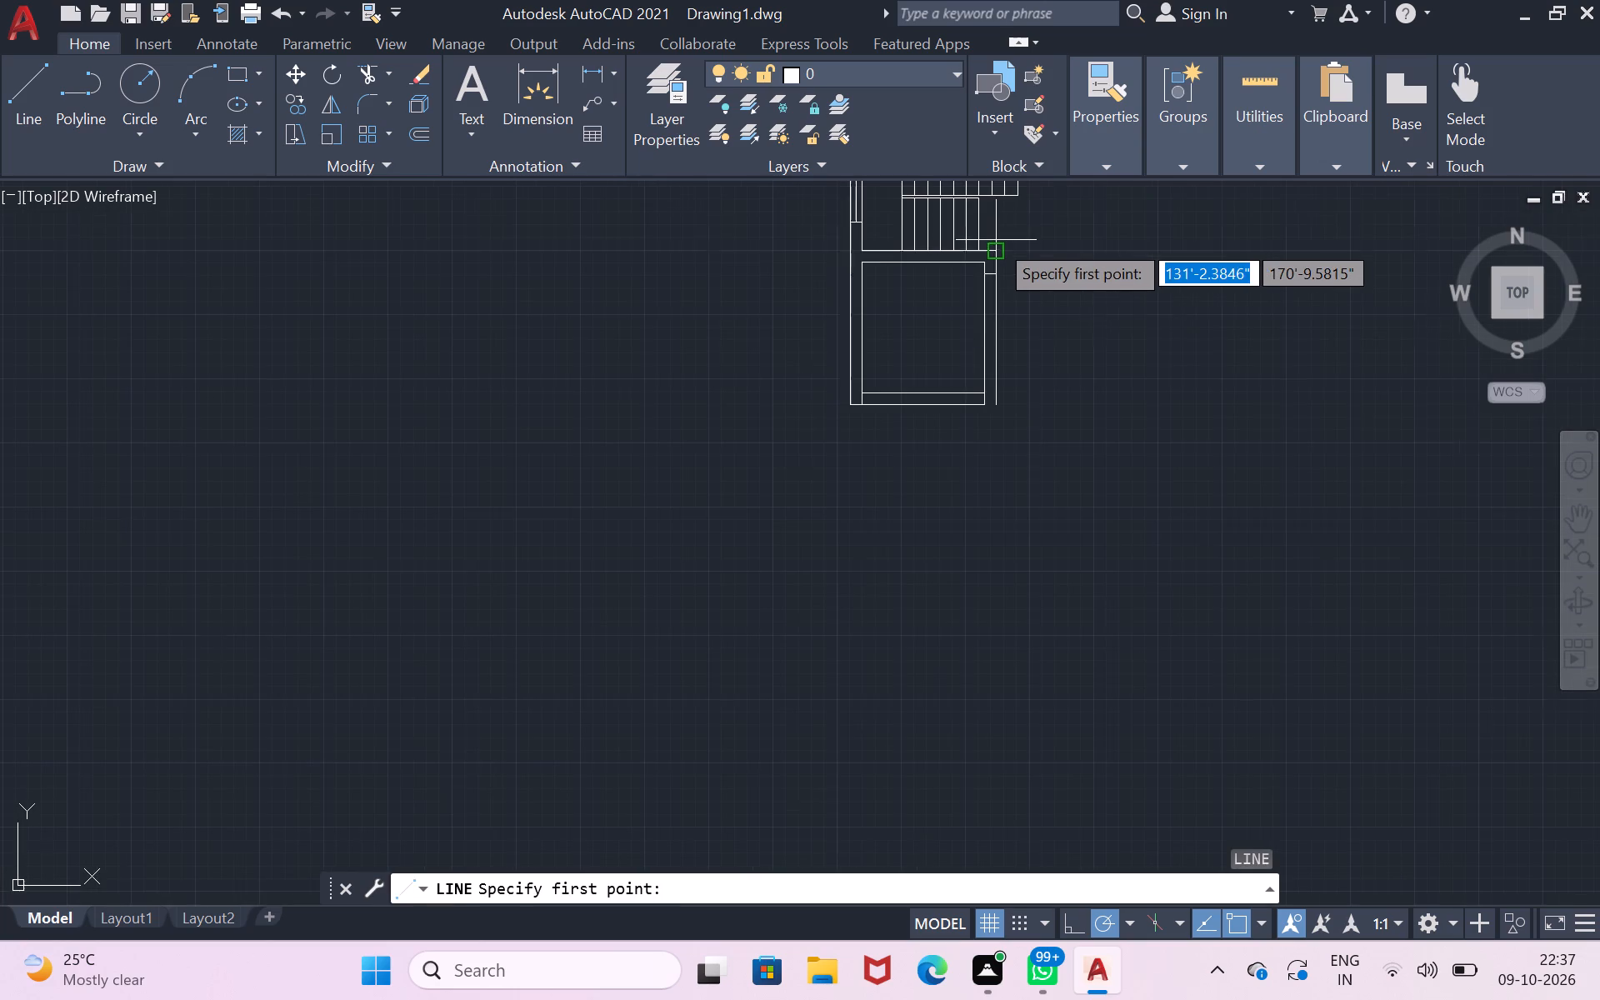
pyautogui.click(1578, 511)
pyautogui.moveTo(1171, 287); pyautogui.dragTo(1093, 448)
pyautogui.scroll(3, 1091, 448)
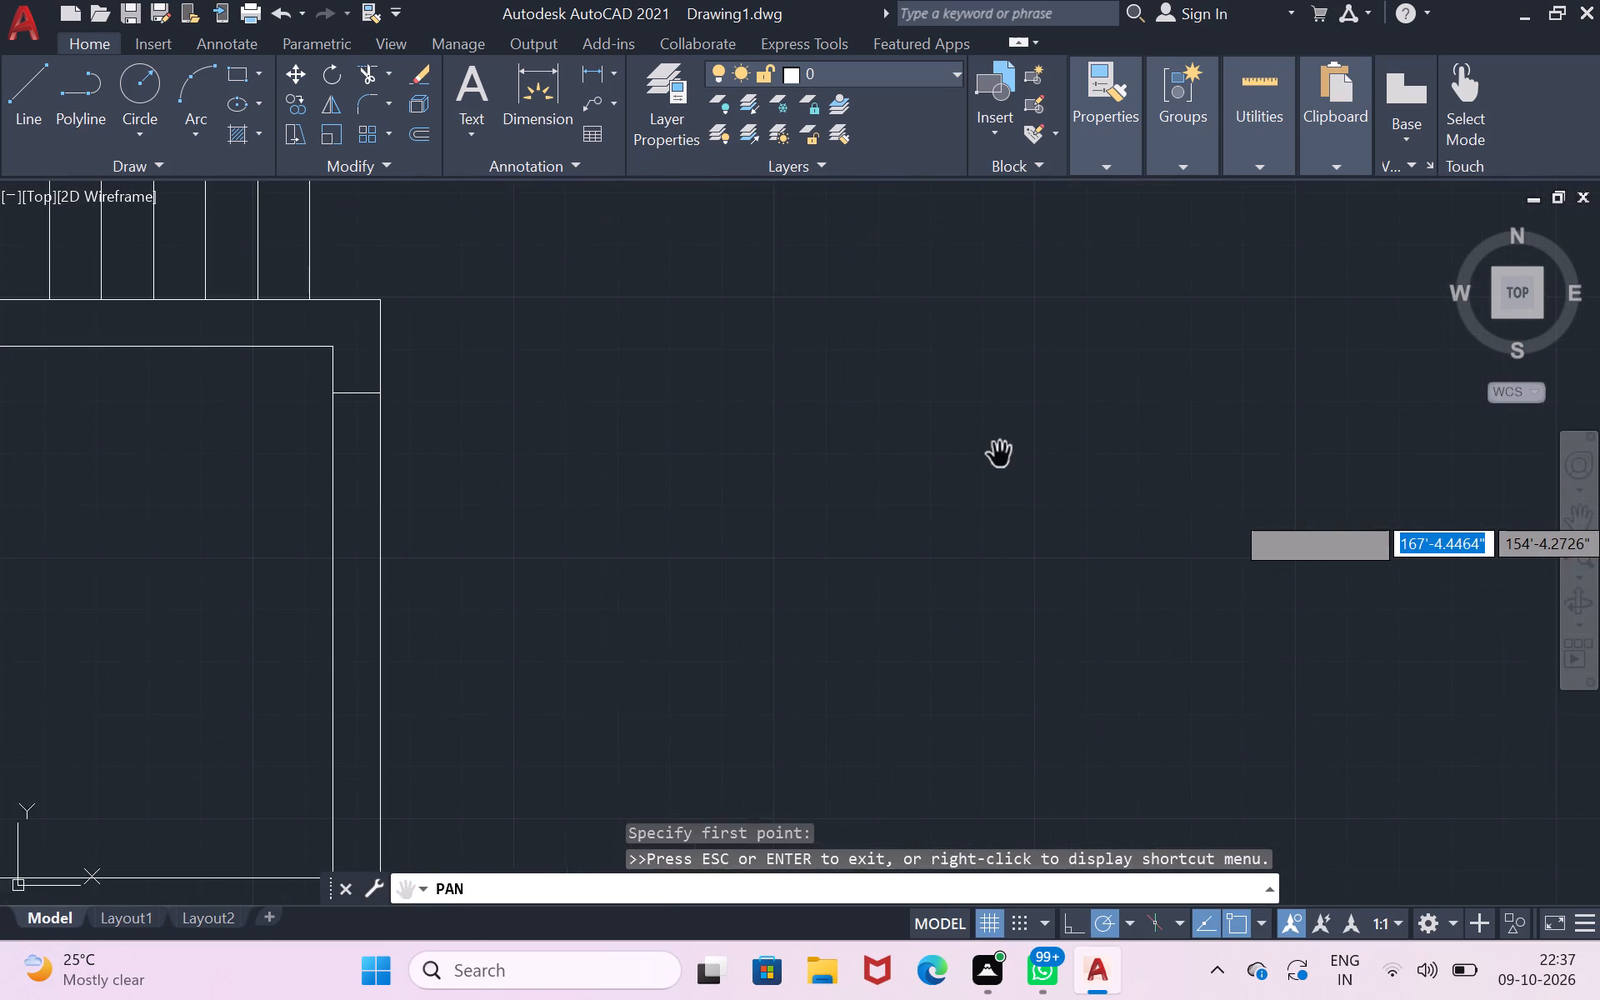
pyautogui.scroll(-1, 1000, 455)
pyautogui.moveTo(723, 374); pyautogui.dragTo(836, 514)
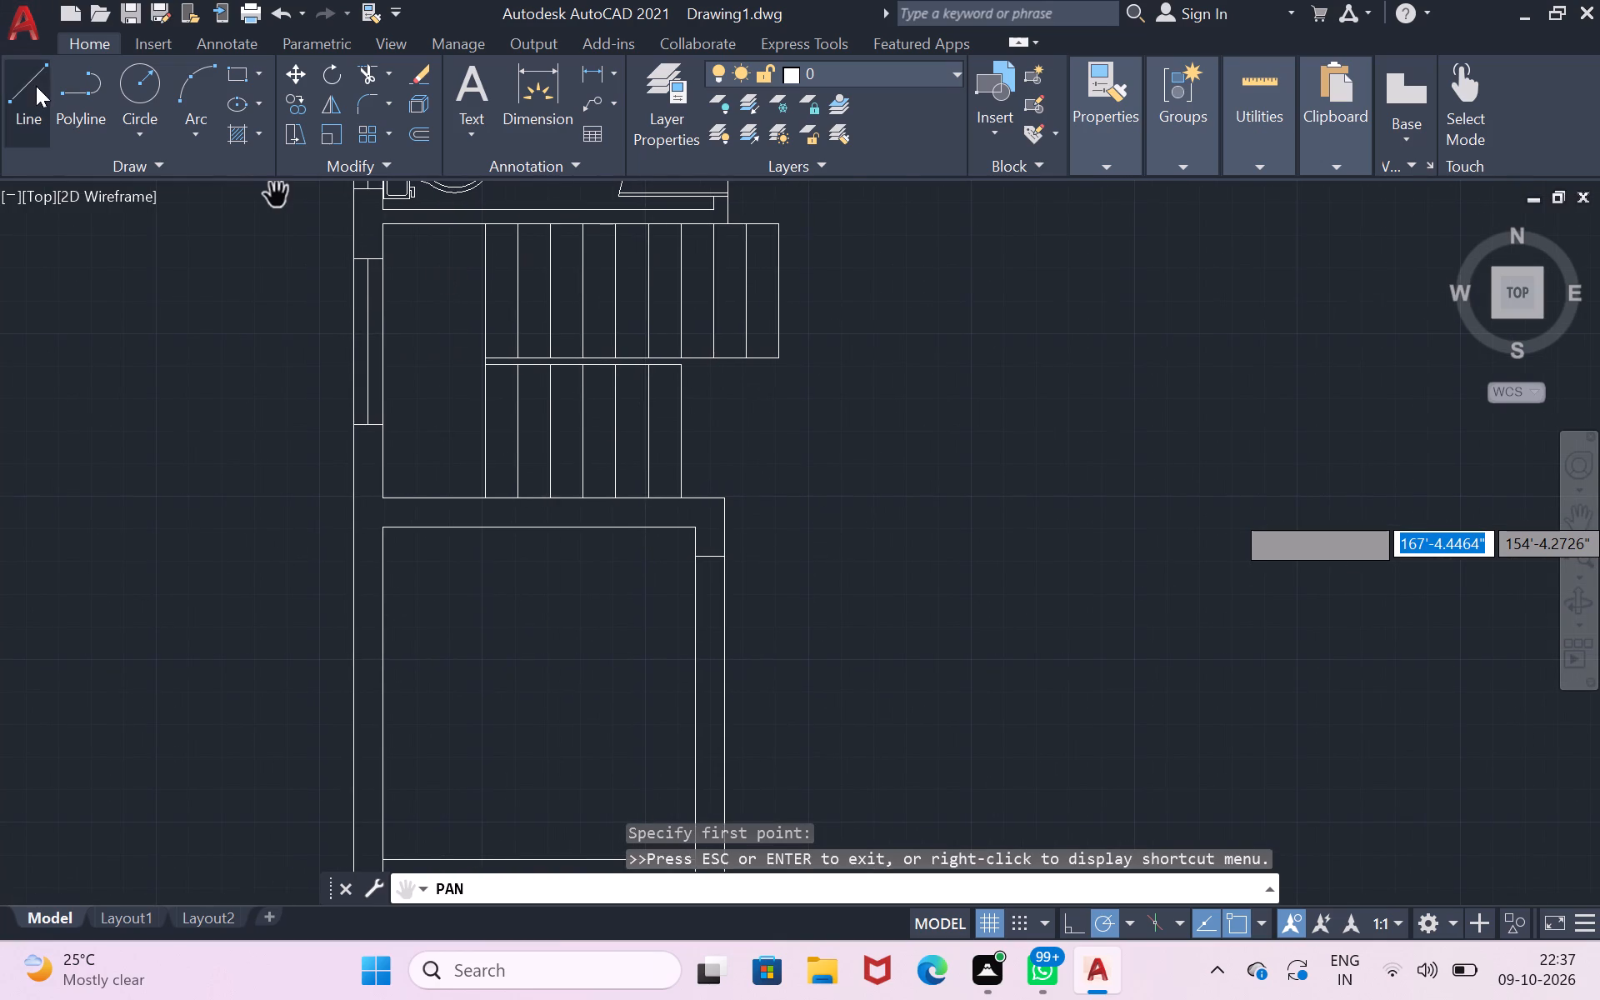
pyautogui.click(36, 86)
pyautogui.click(712, 360)
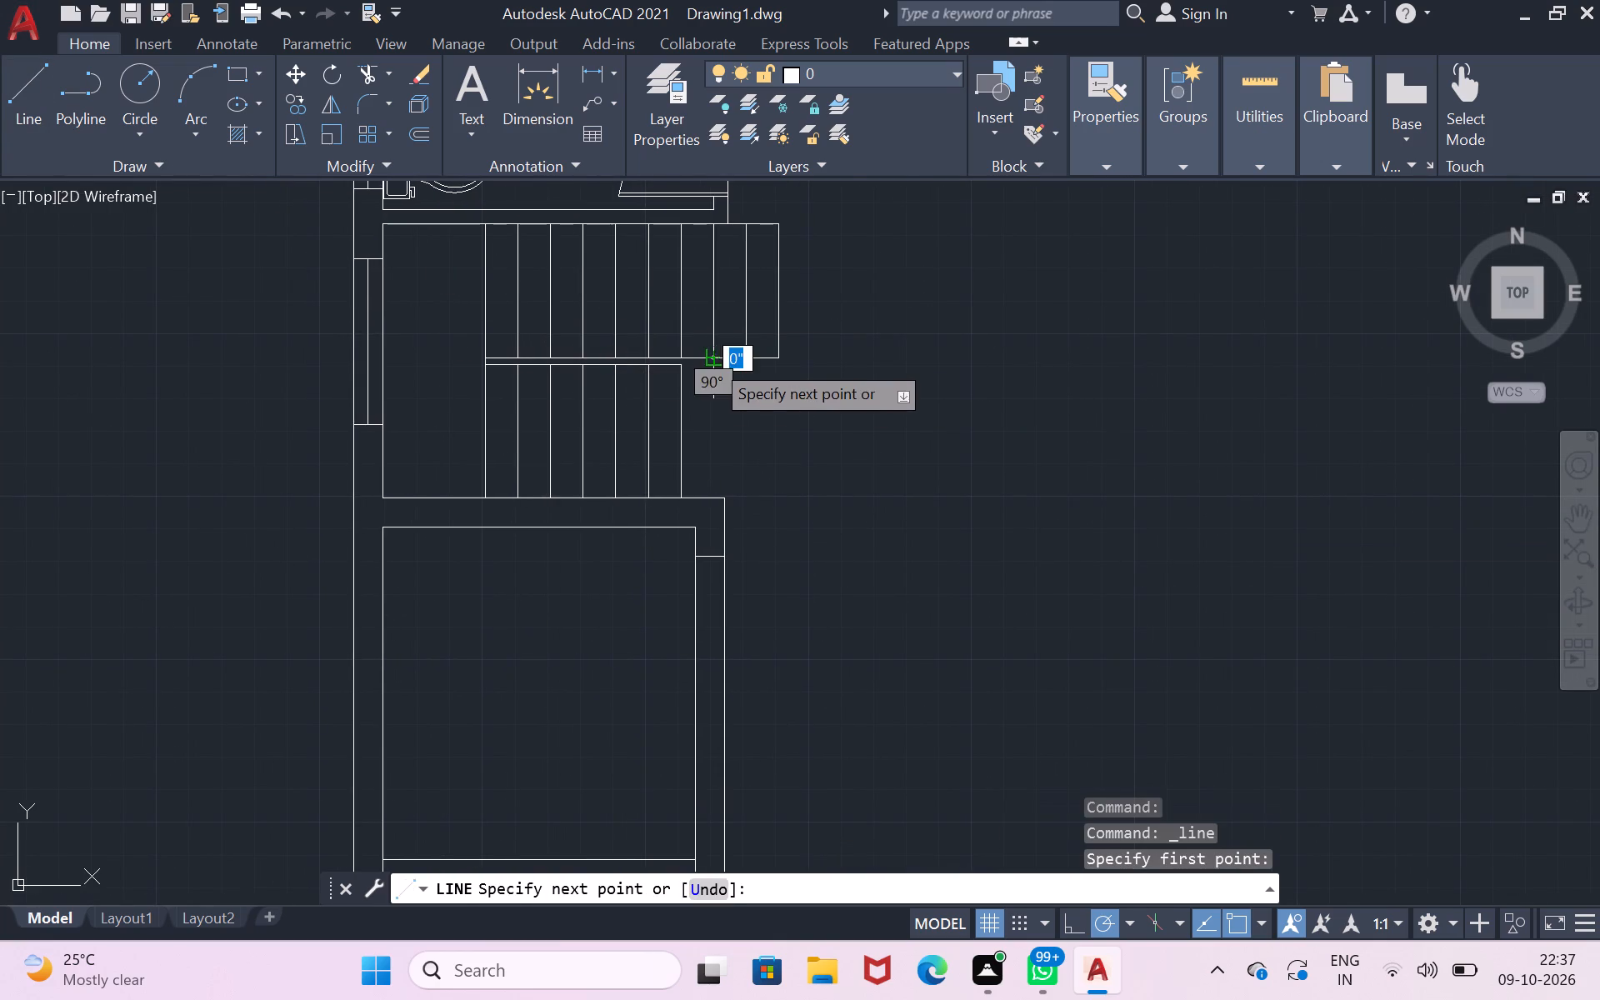
pyautogui.click(714, 497)
pyautogui.press('Return')
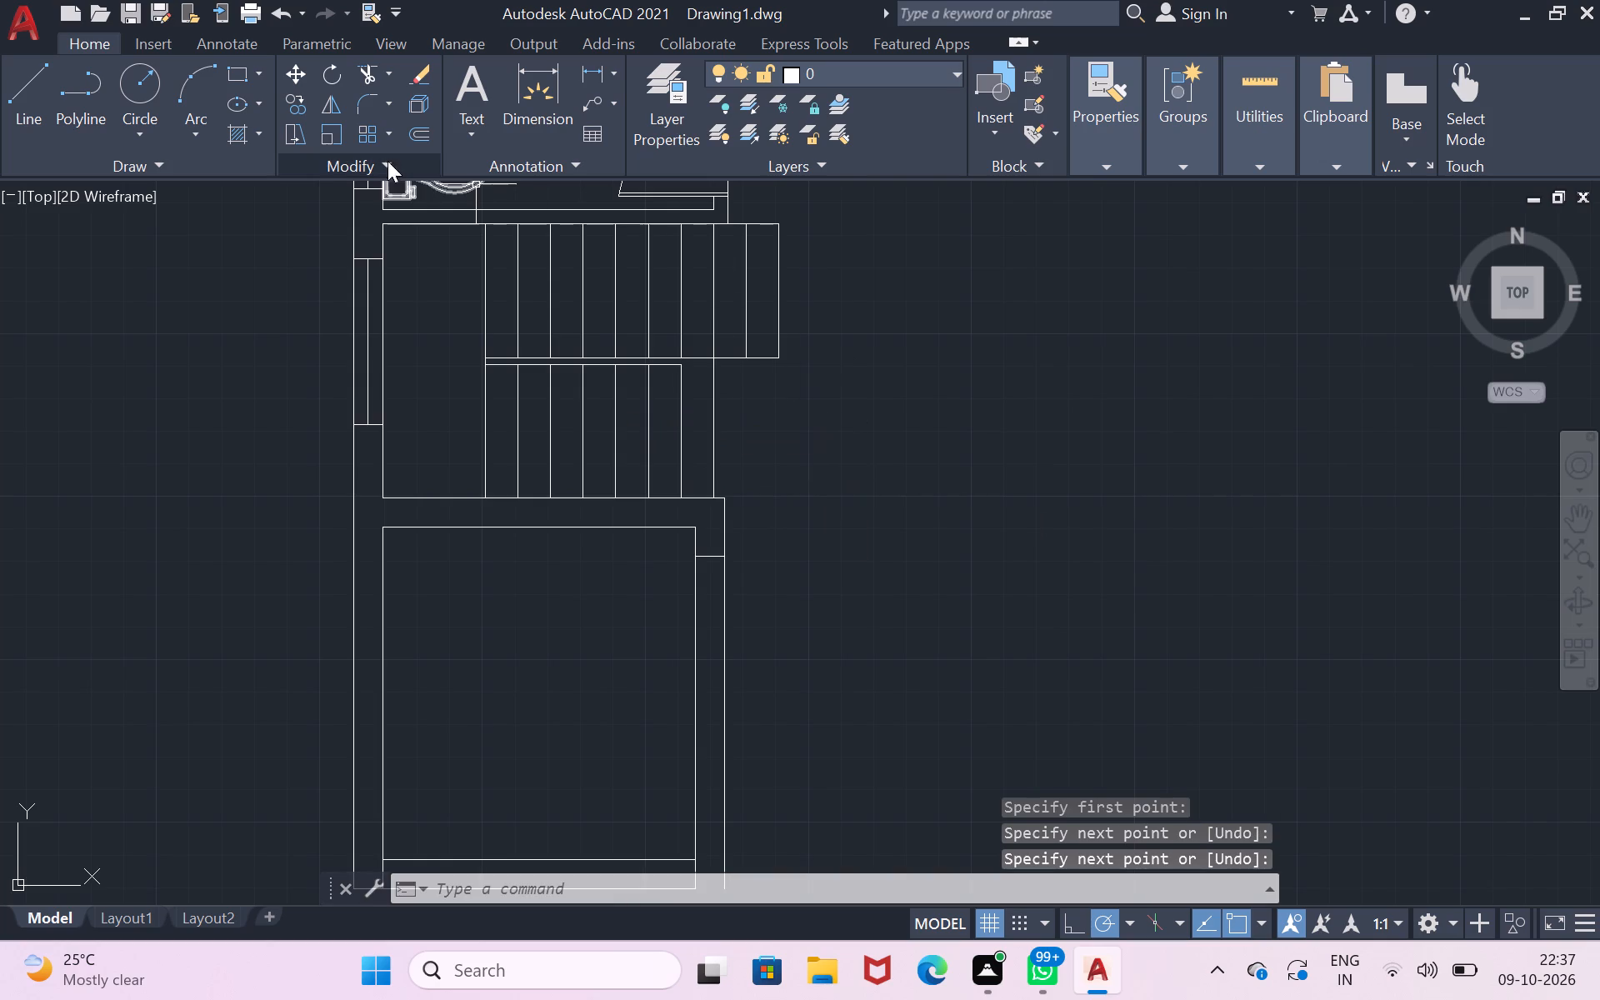
# Extend the lower flight's upper edge with a horizontal line from its end to the new tread line.
pyautogui.click(11, 99)
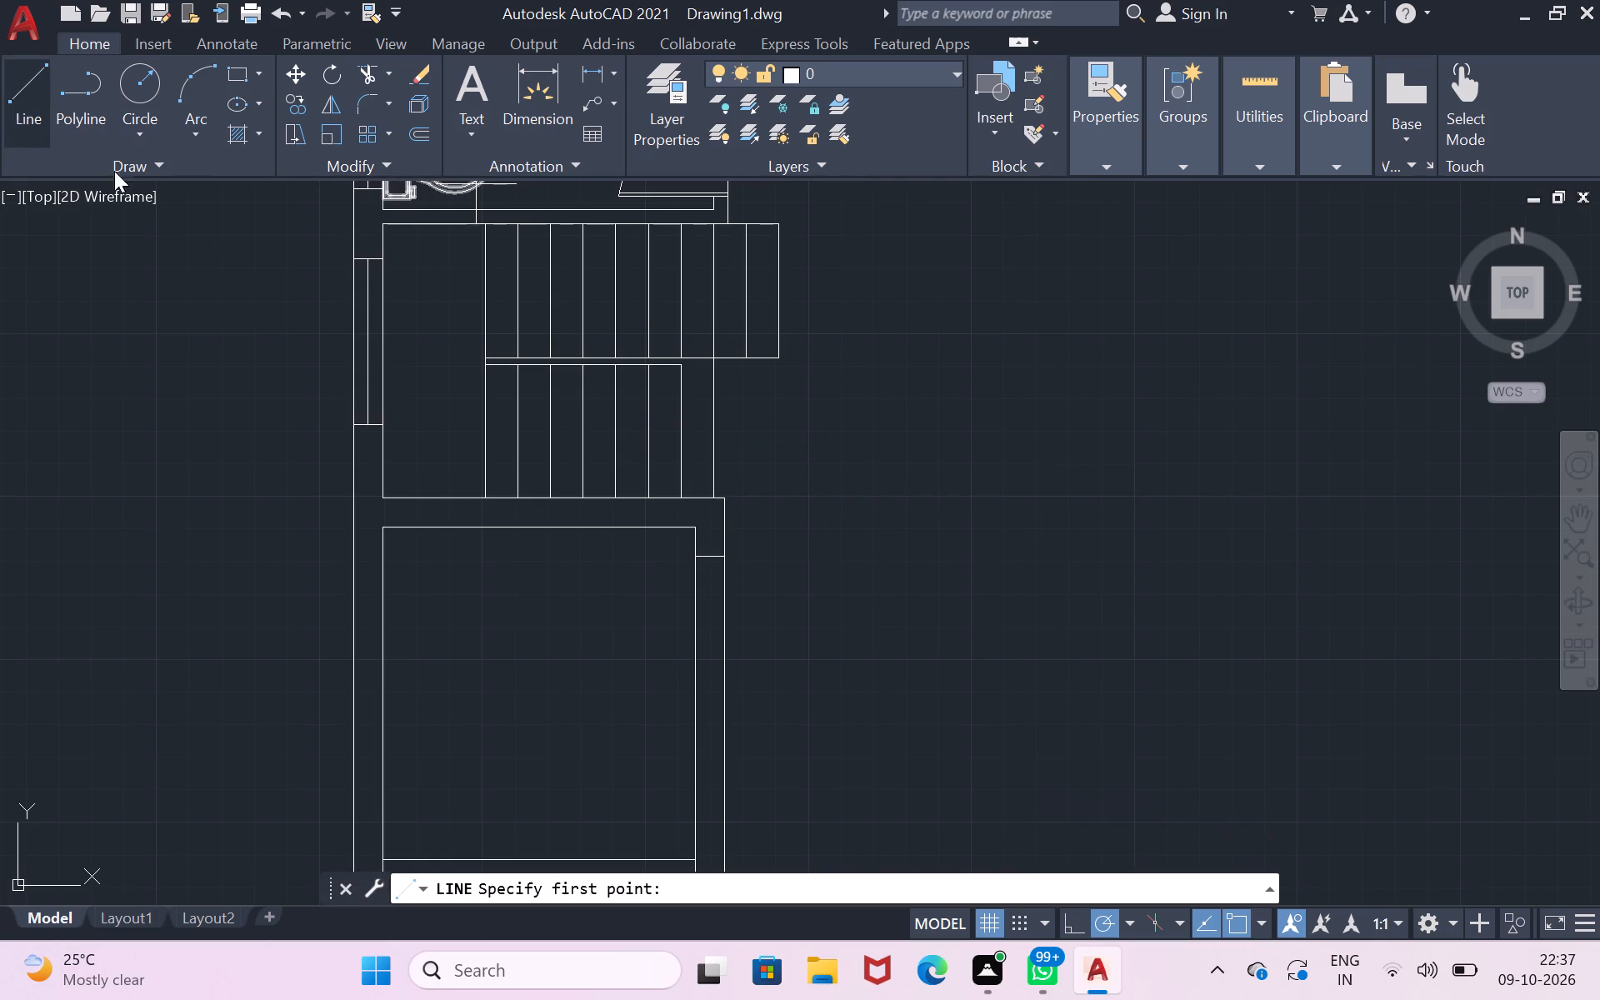
pyautogui.scroll(2, 646, 407)
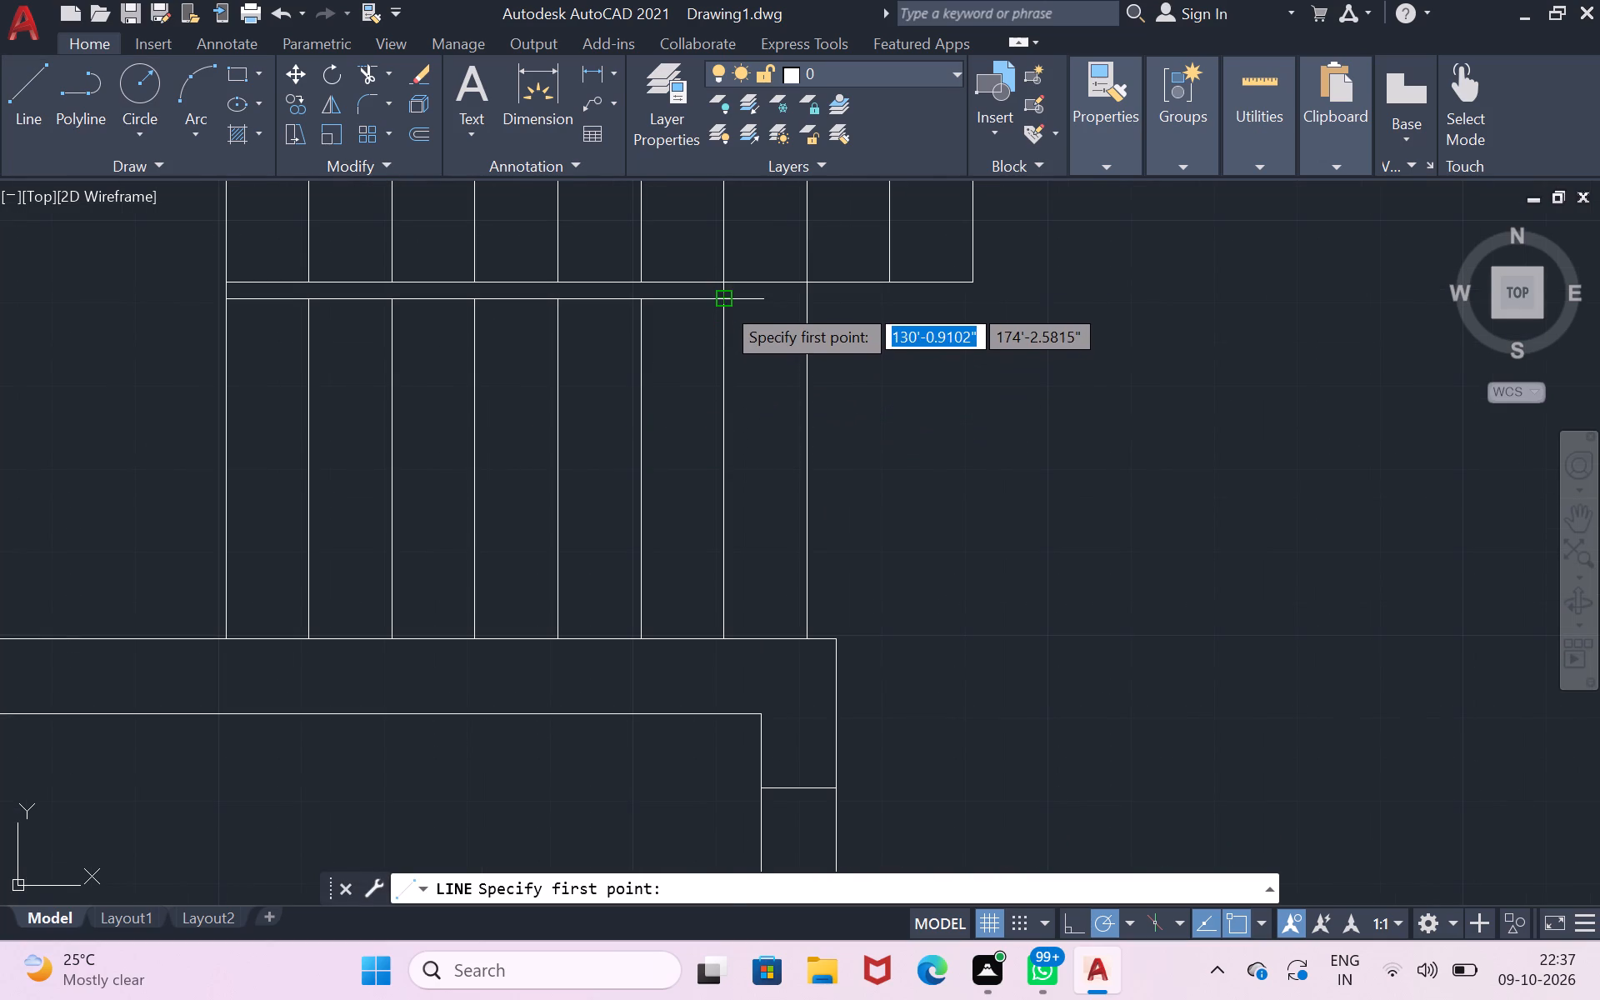
pyautogui.click(722, 303)
pyautogui.click(802, 305)
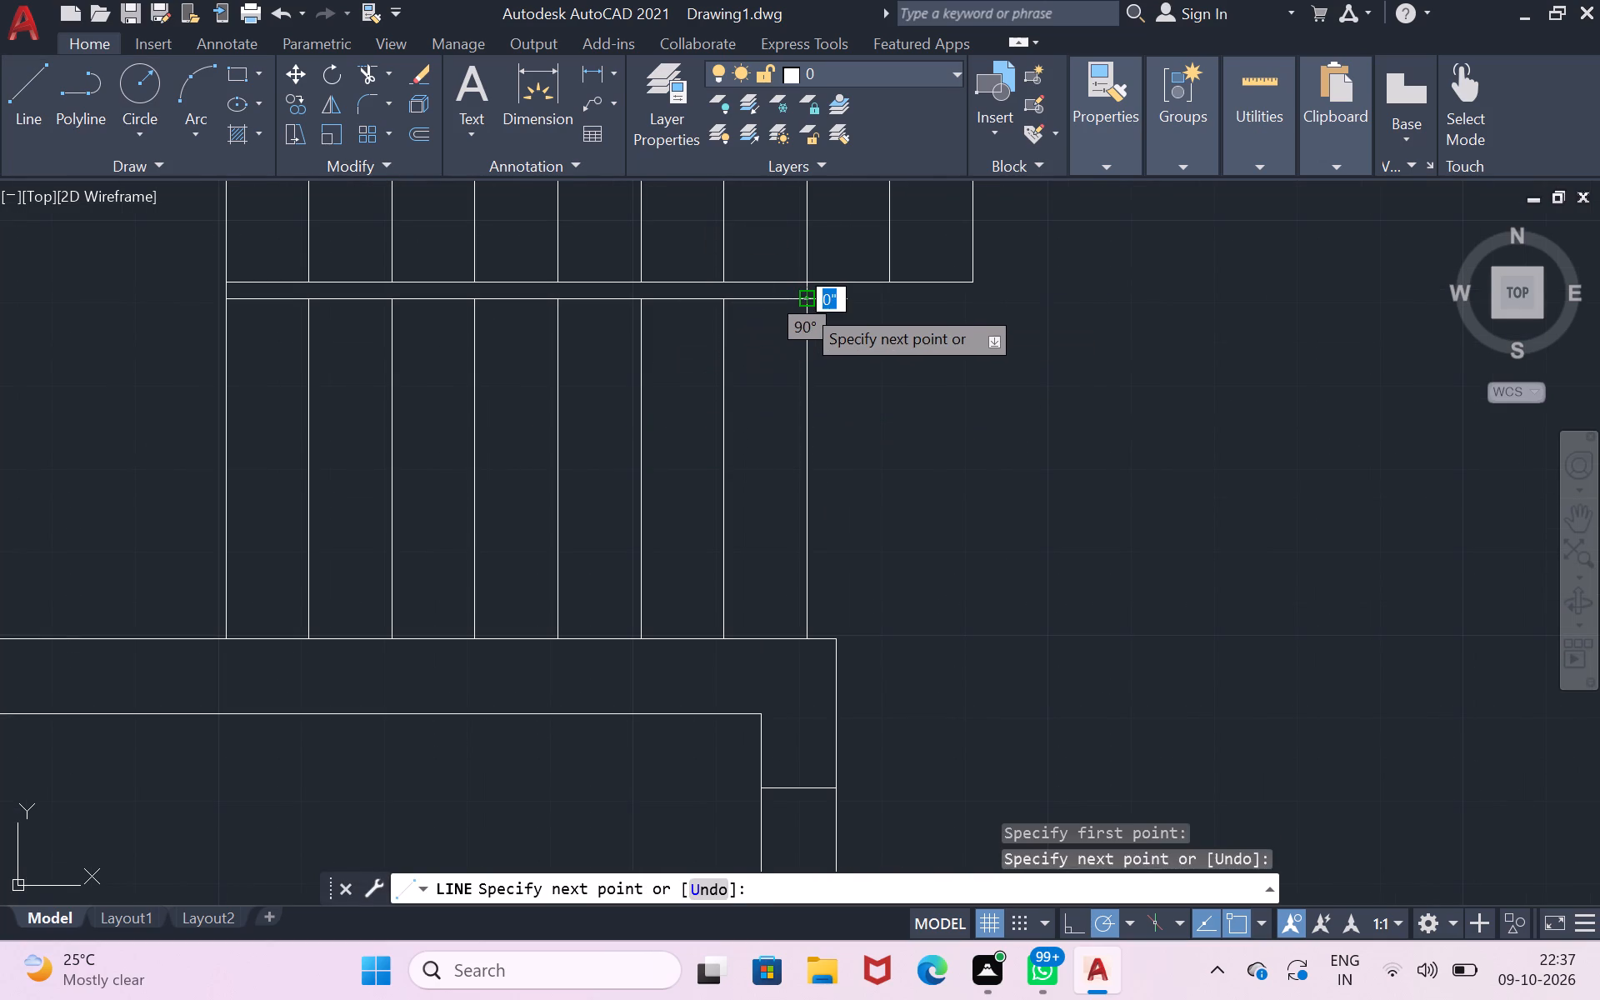
pyautogui.press('Return')
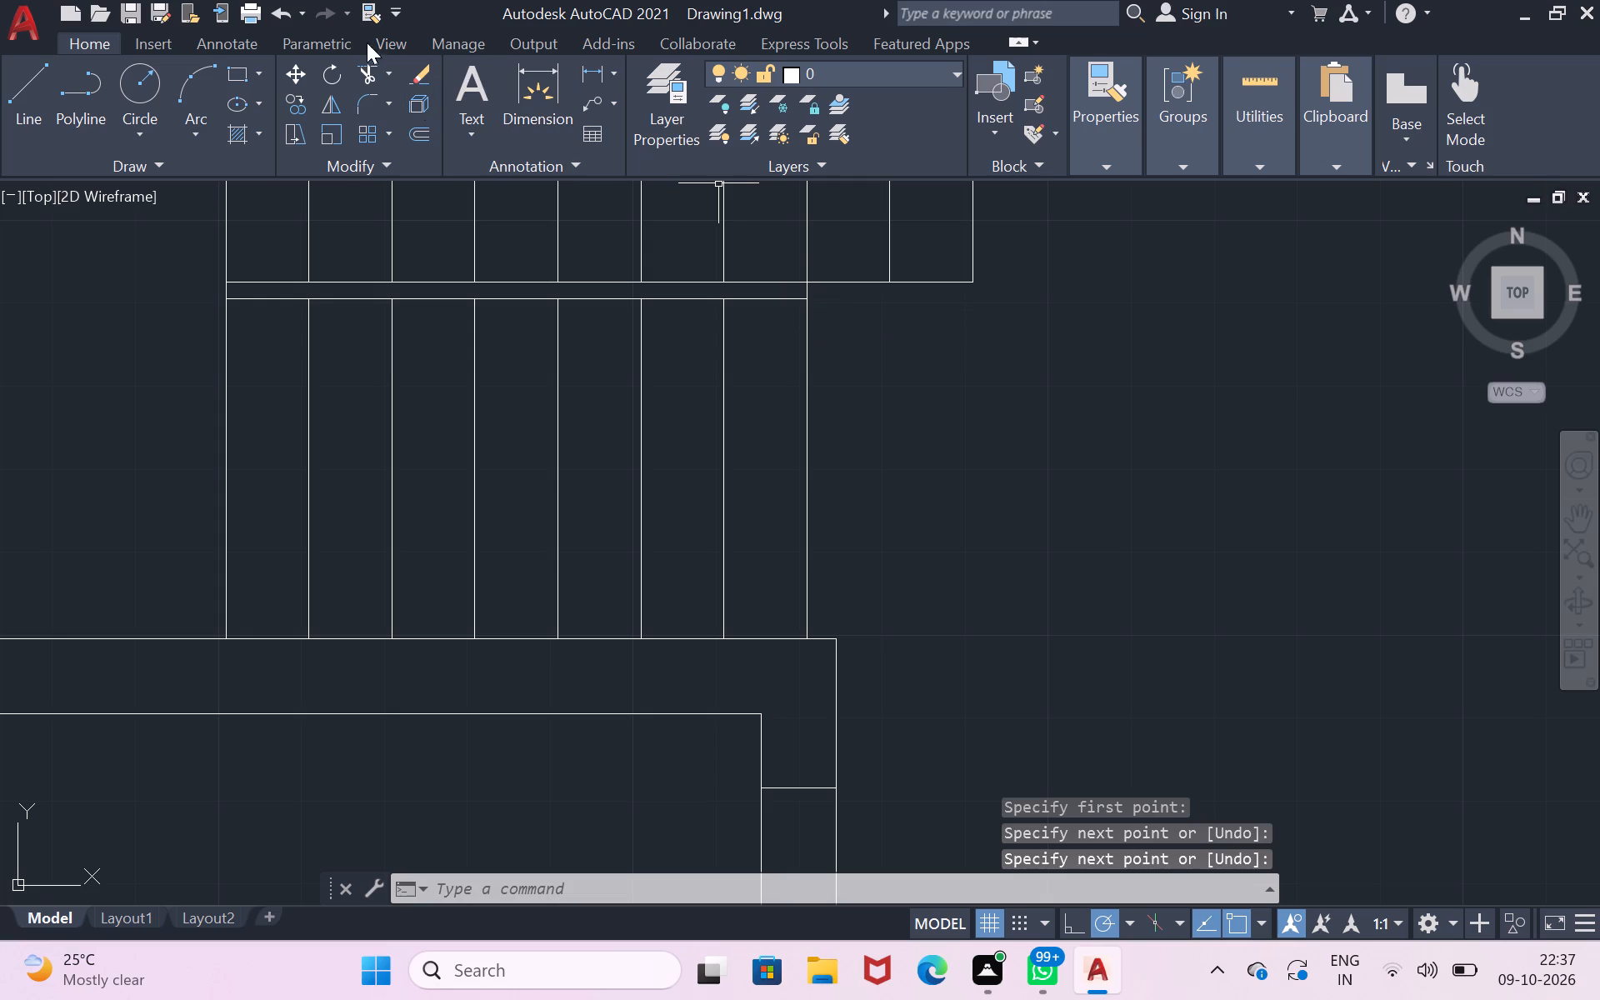
# Trim the new tread line's short piece lying in the gap between the two stair flights.
pyautogui.click(372, 75)
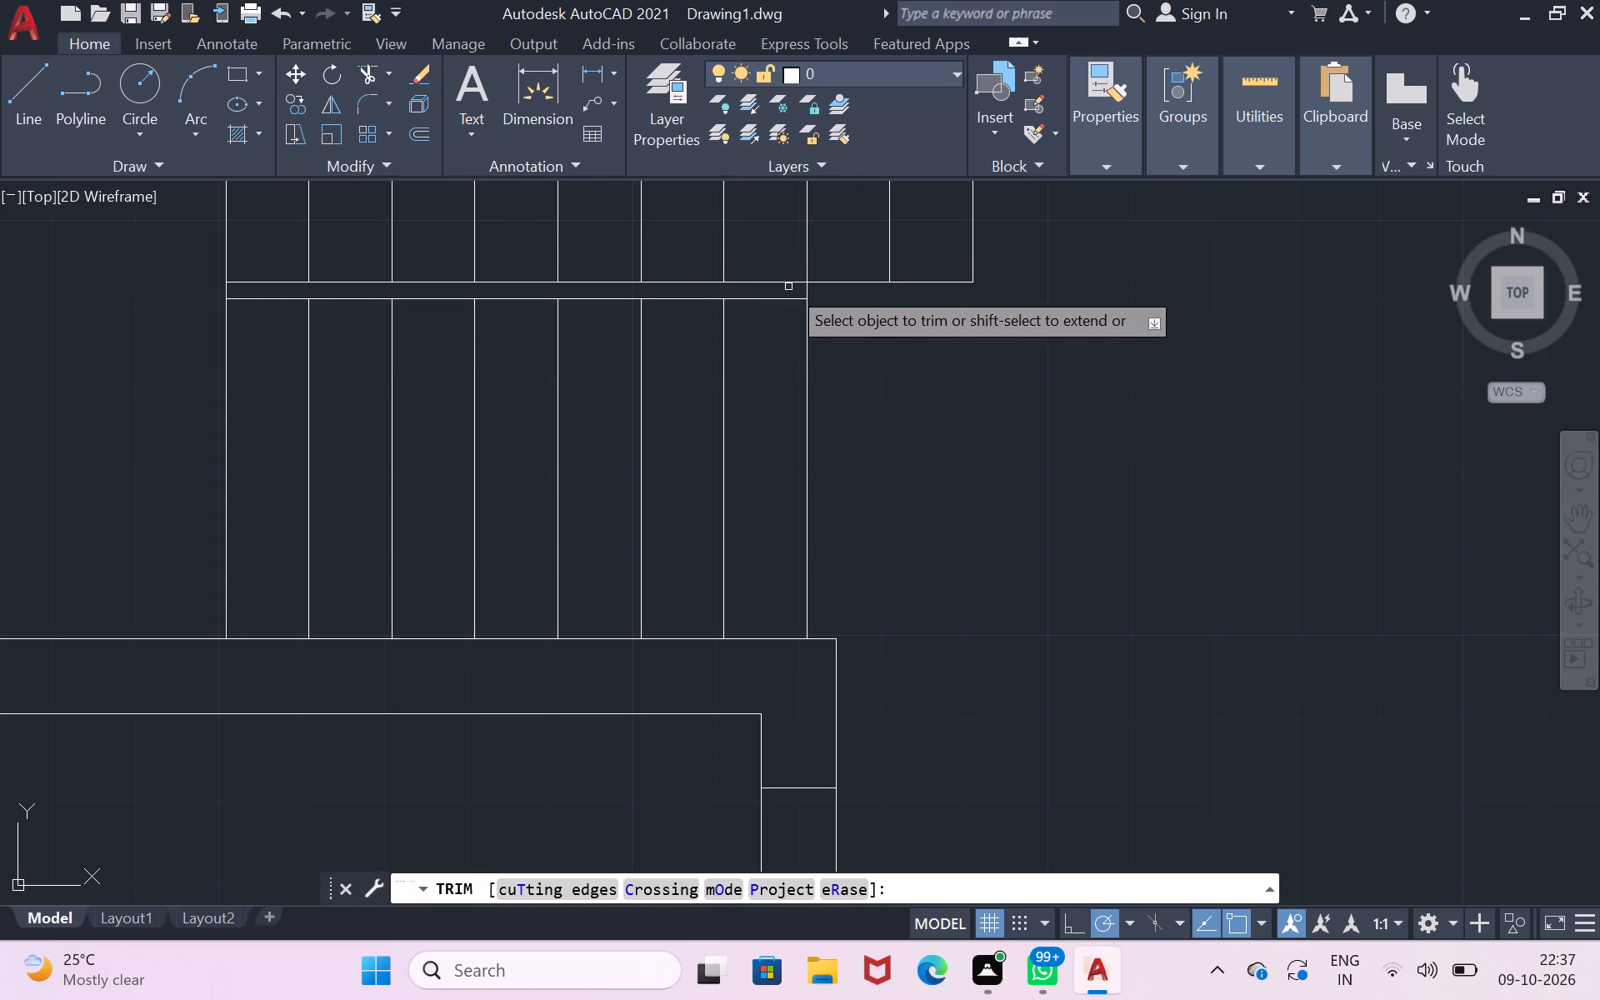
pyautogui.click(803, 290)
# Extend the room's lower inner wall line across the side wall and 4" beyond it, ending in a vertical return level with the lower outer edge.
pyautogui.scroll(-3, 938, 393)
pyautogui.scroll(-1, 1042, 543)
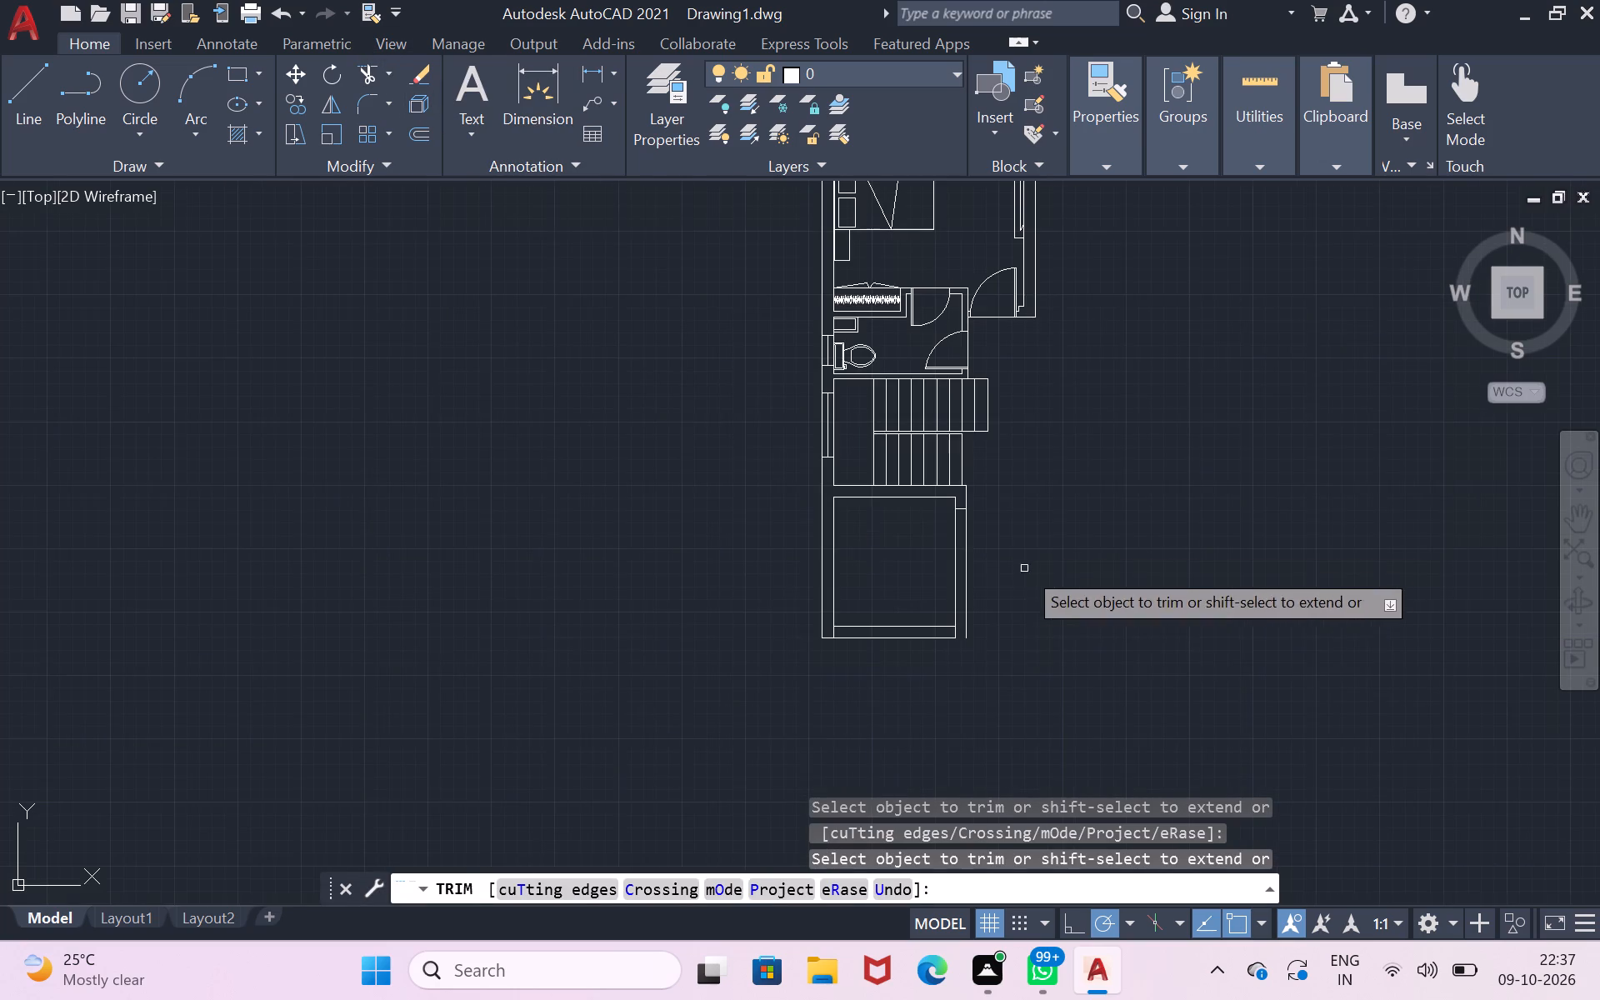
pyautogui.scroll(3, 939, 591)
pyautogui.scroll(-2, 1040, 596)
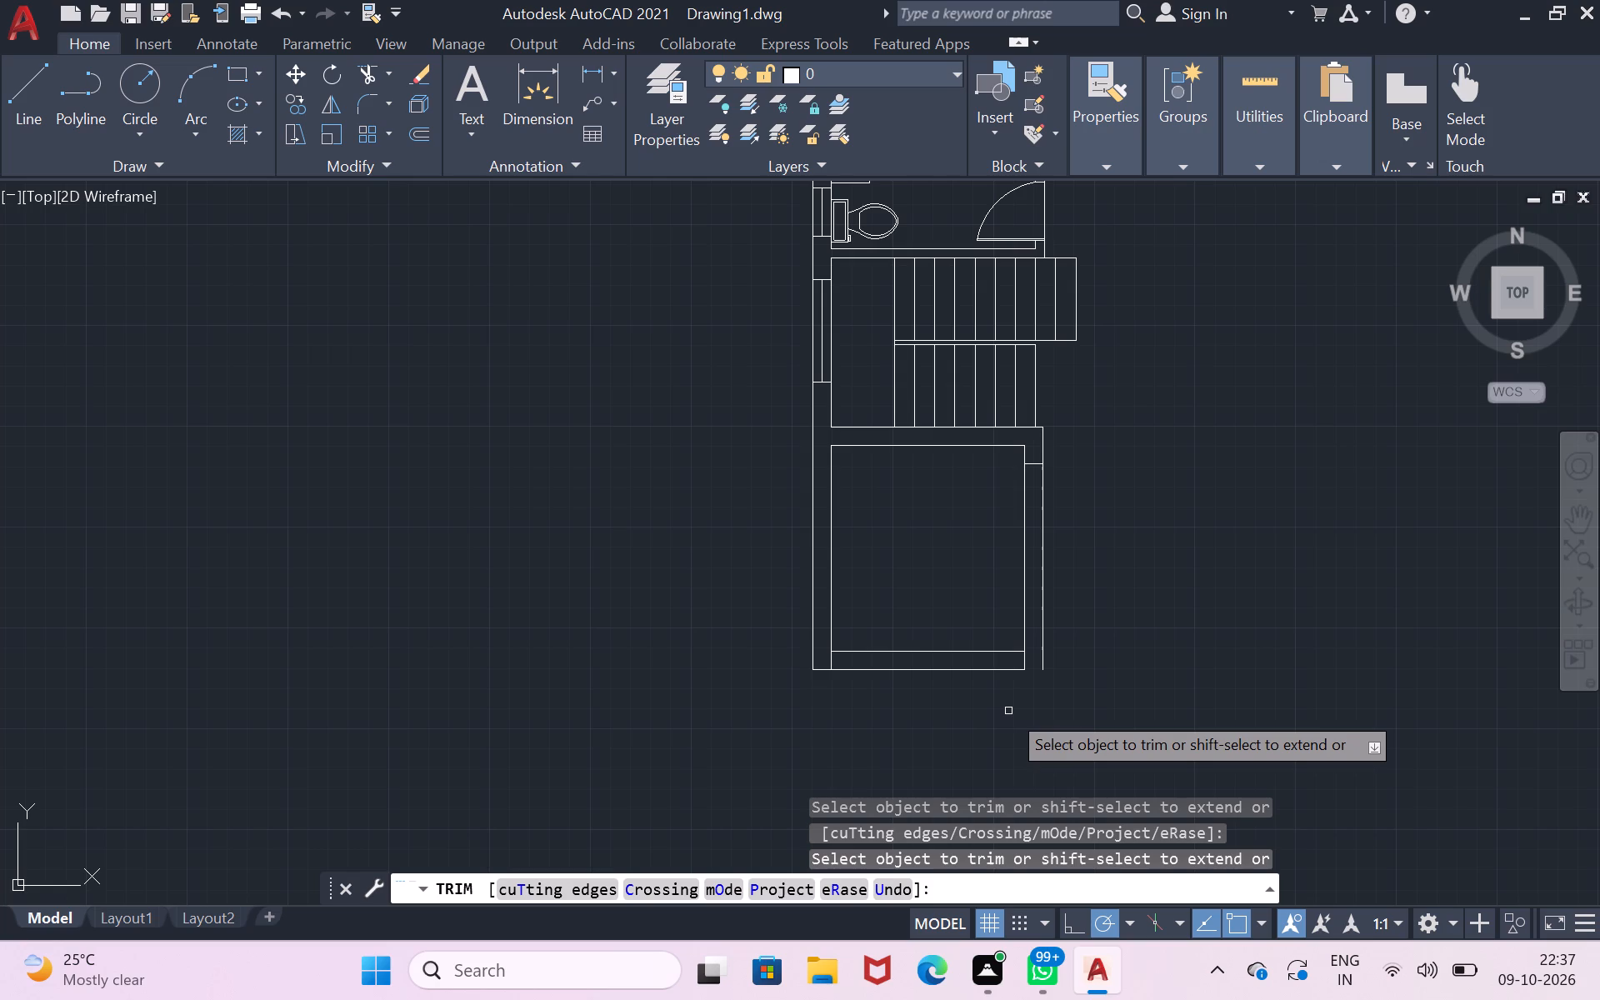
pyautogui.scroll(1, 1008, 711)
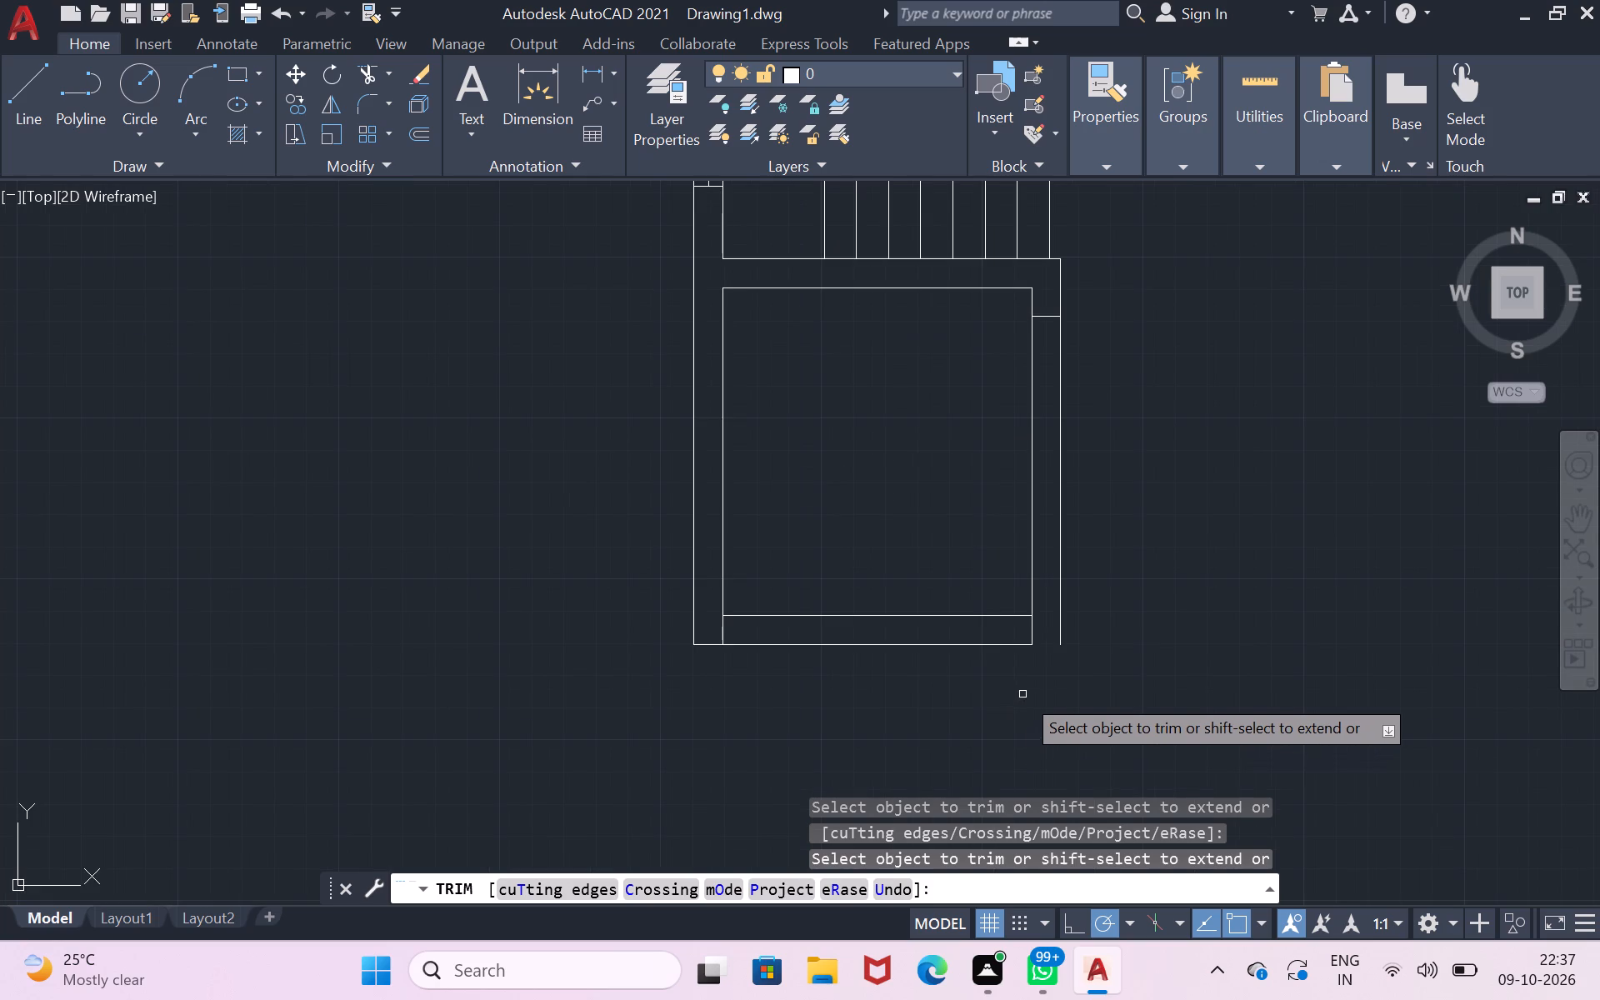
pyautogui.click(26, 84)
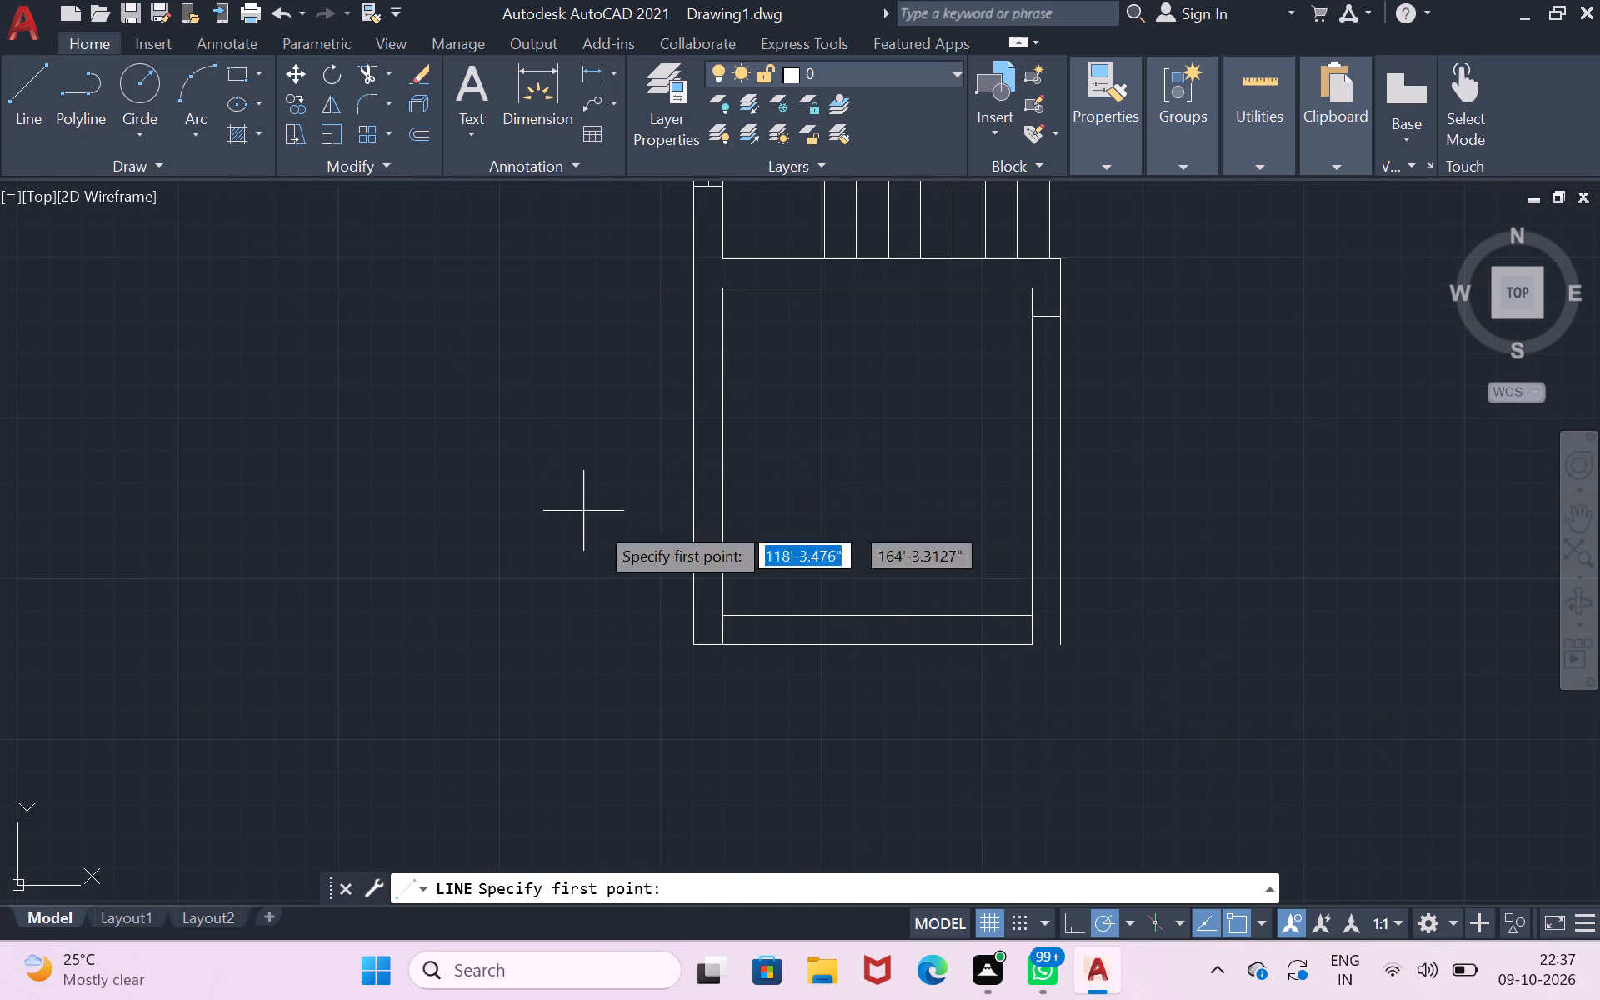
pyautogui.click(1040, 618)
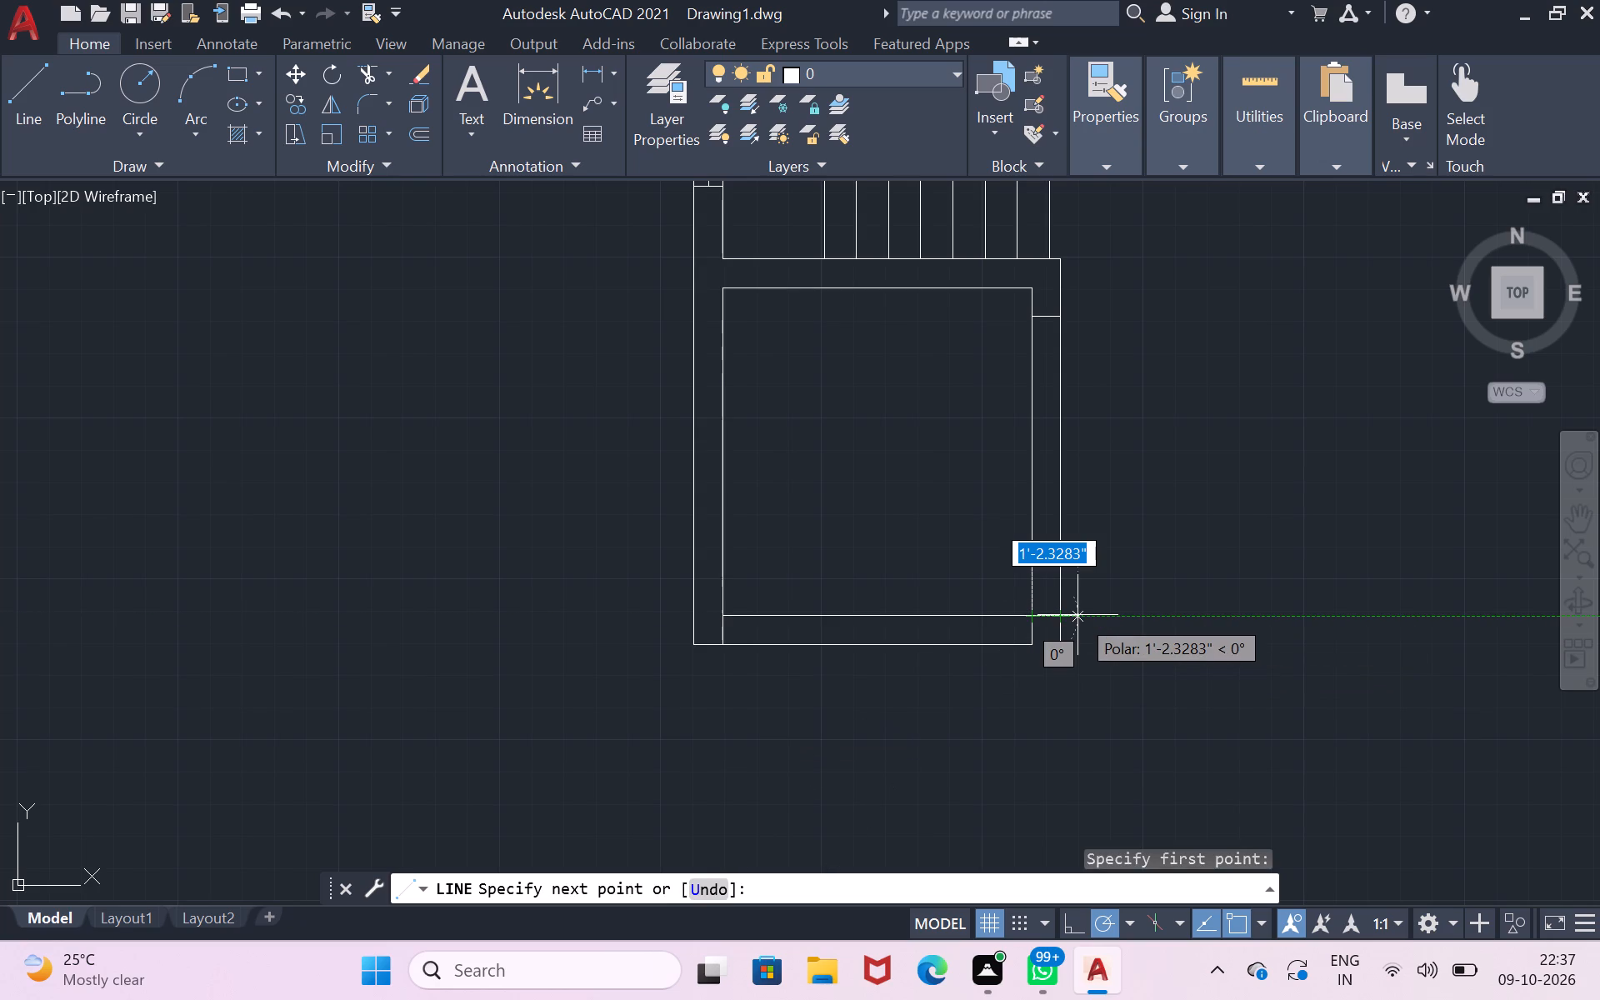
pyautogui.click(1065, 615)
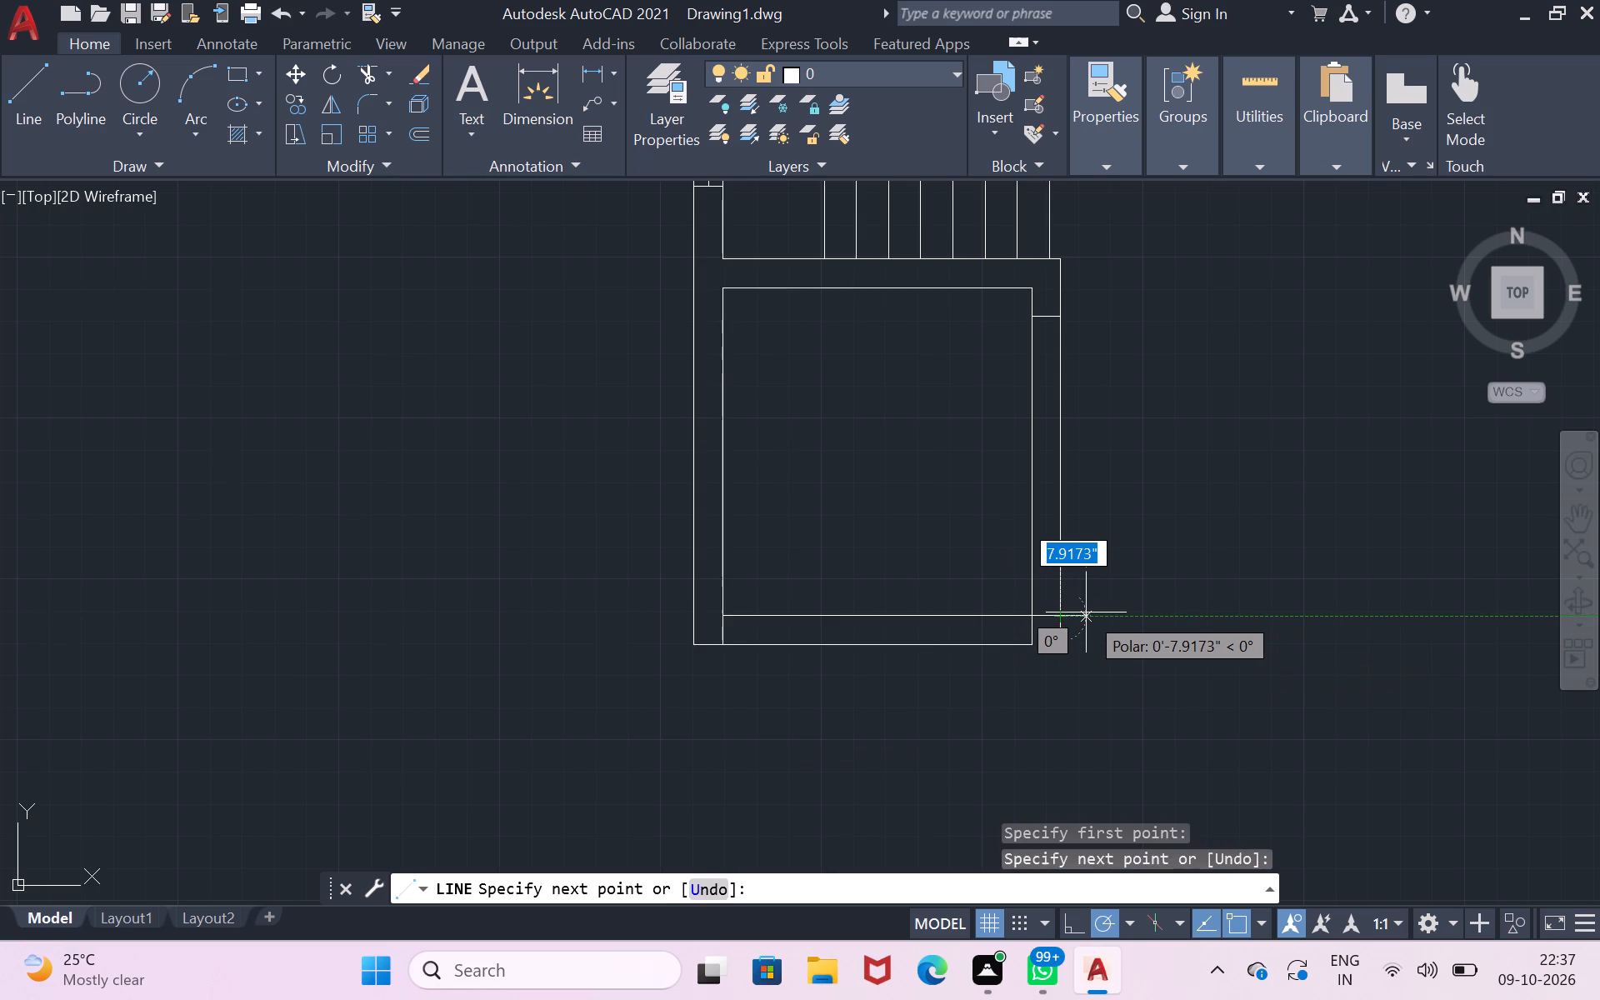
pyautogui.press('4')
pyautogui.hotkey('shift', '"')
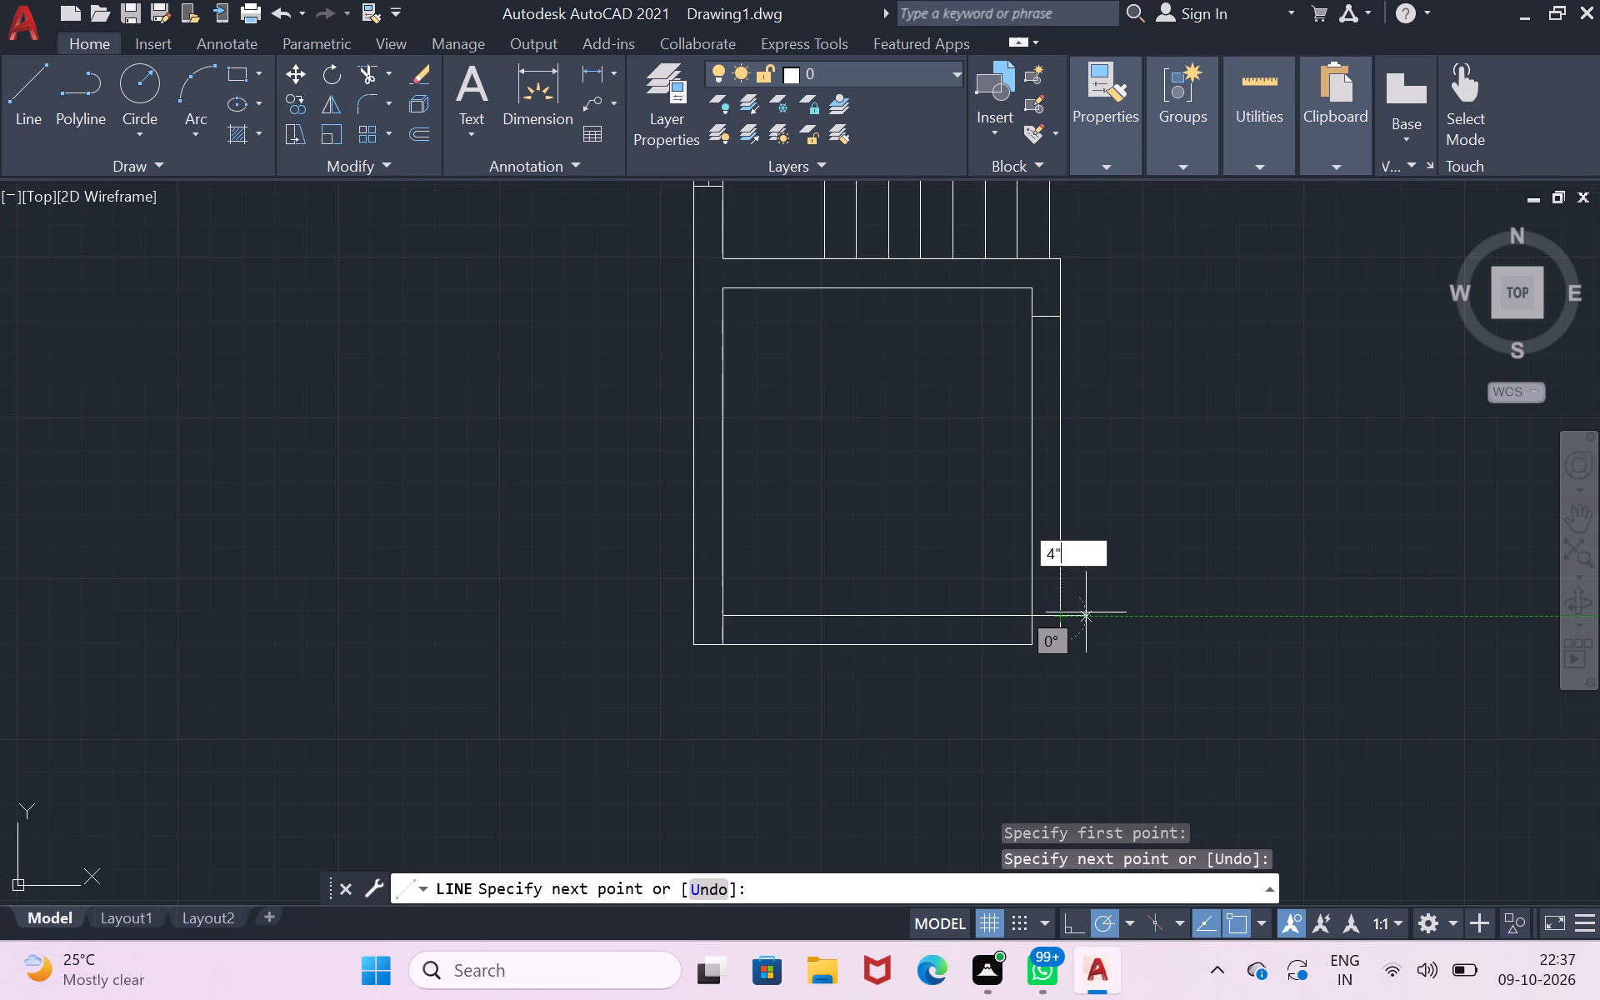
pyautogui.press('Return')
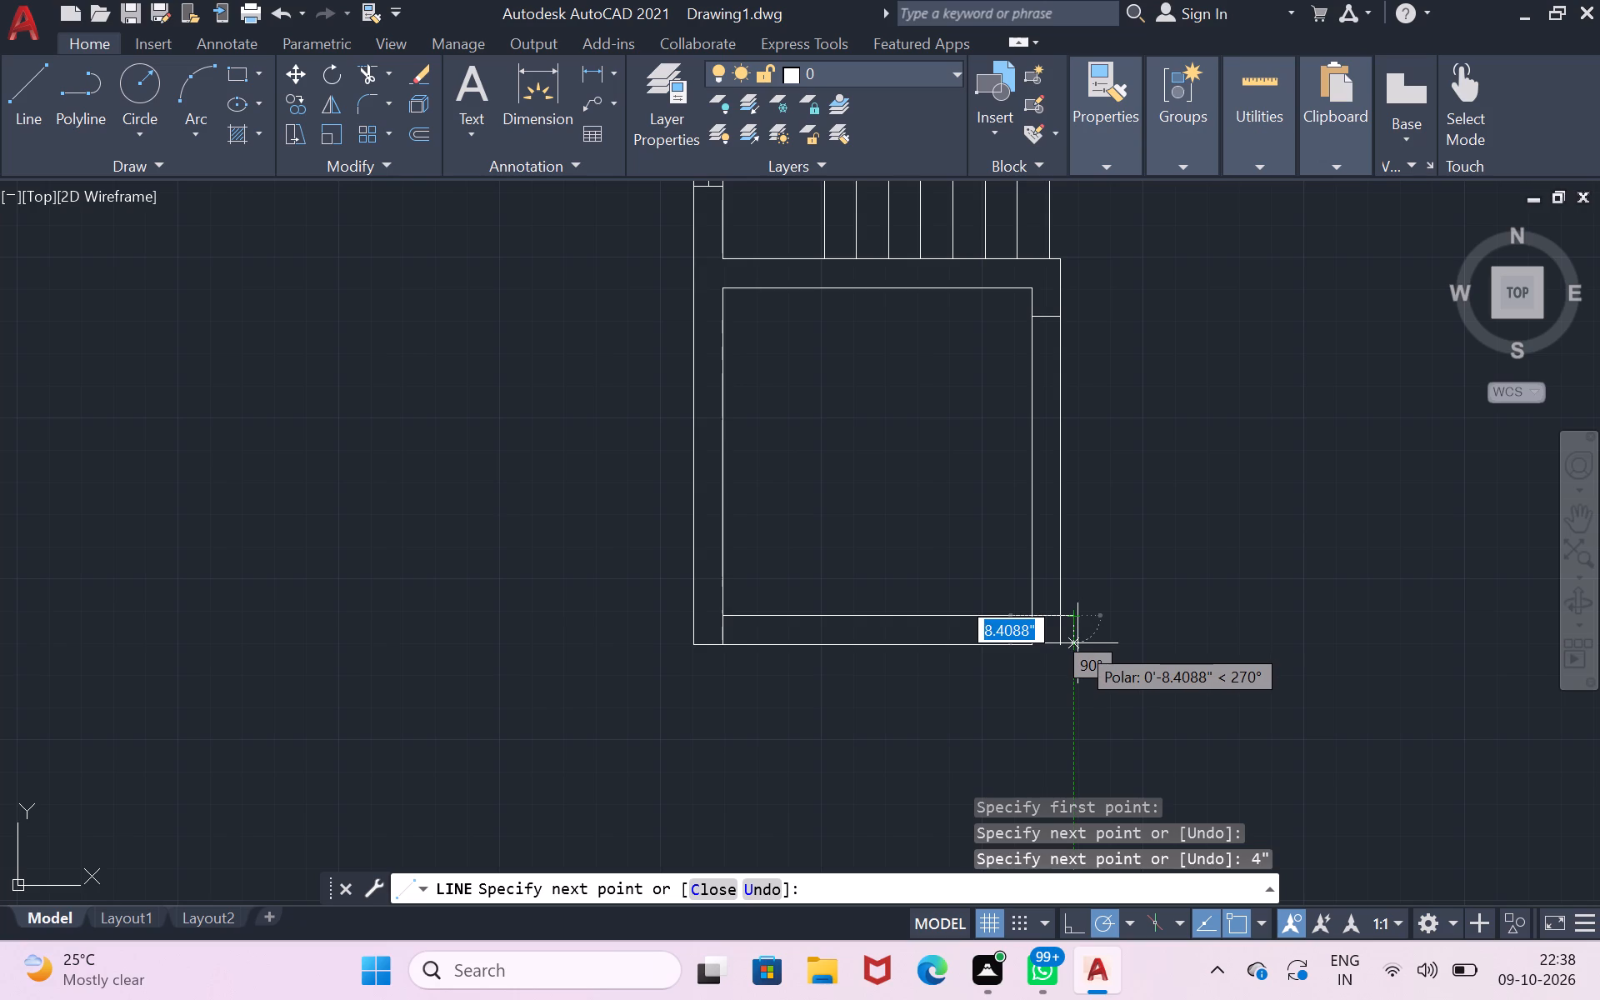
pyautogui.scroll(3, 1077, 643)
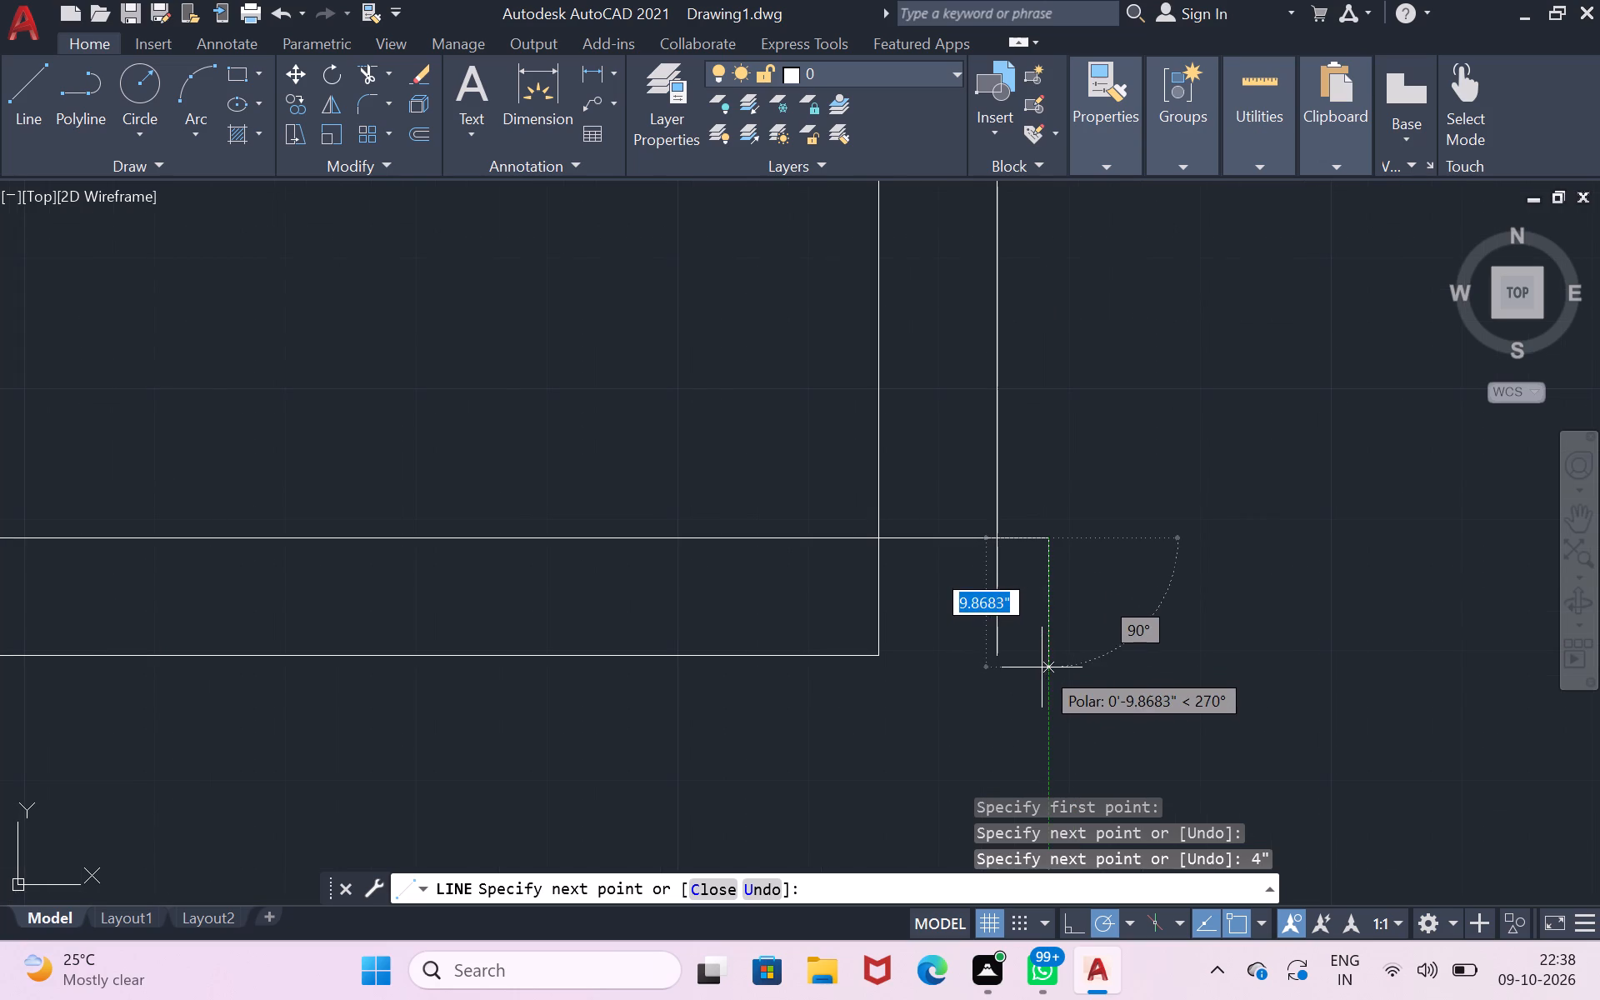
pyautogui.click(1044, 657)
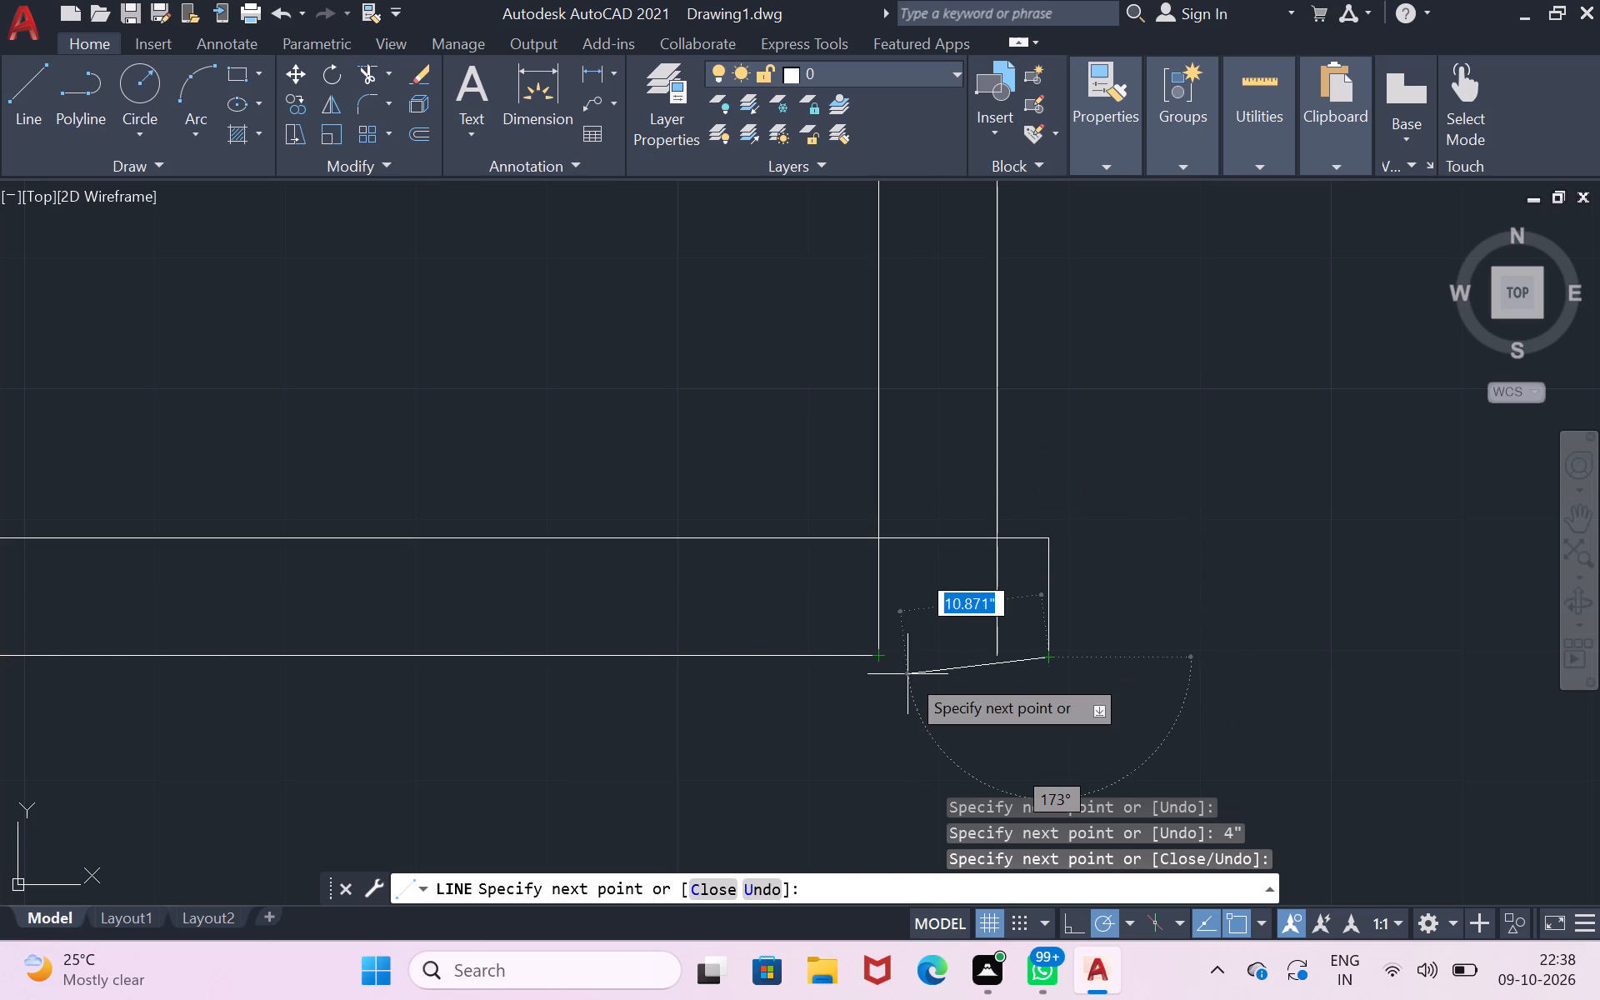
pyautogui.press('Escape')
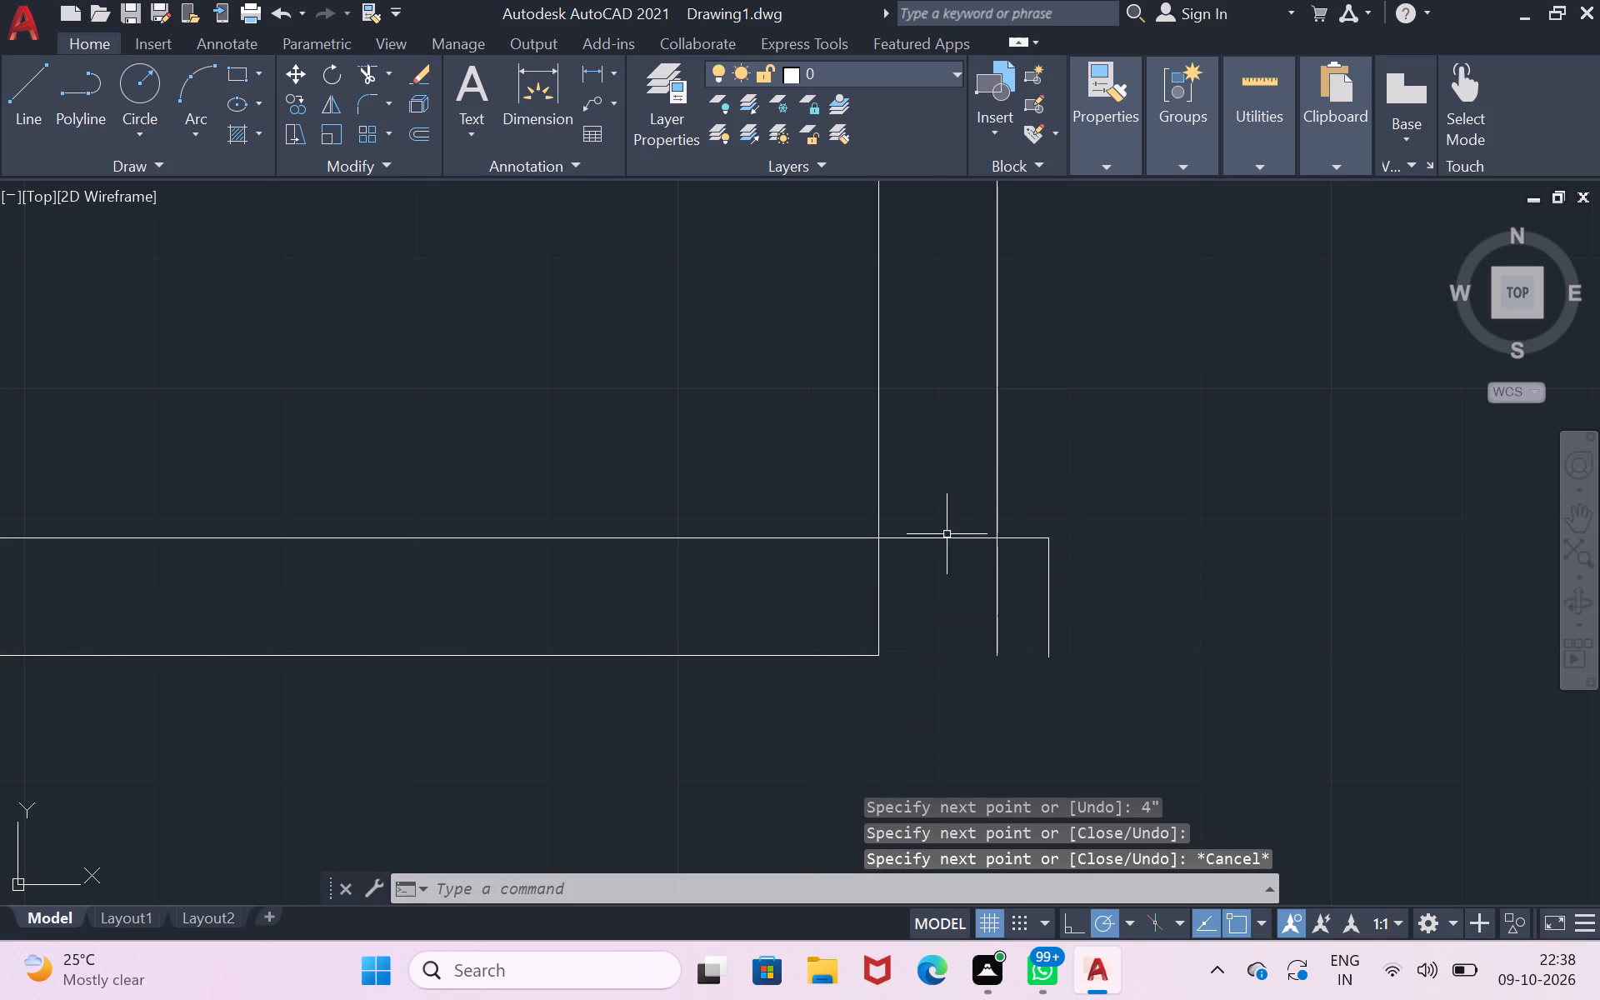
# Draw a horizontal line about 42'-7" long from the room's lower outer wall corner outward, away from the room.
pyautogui.click(18, 92)
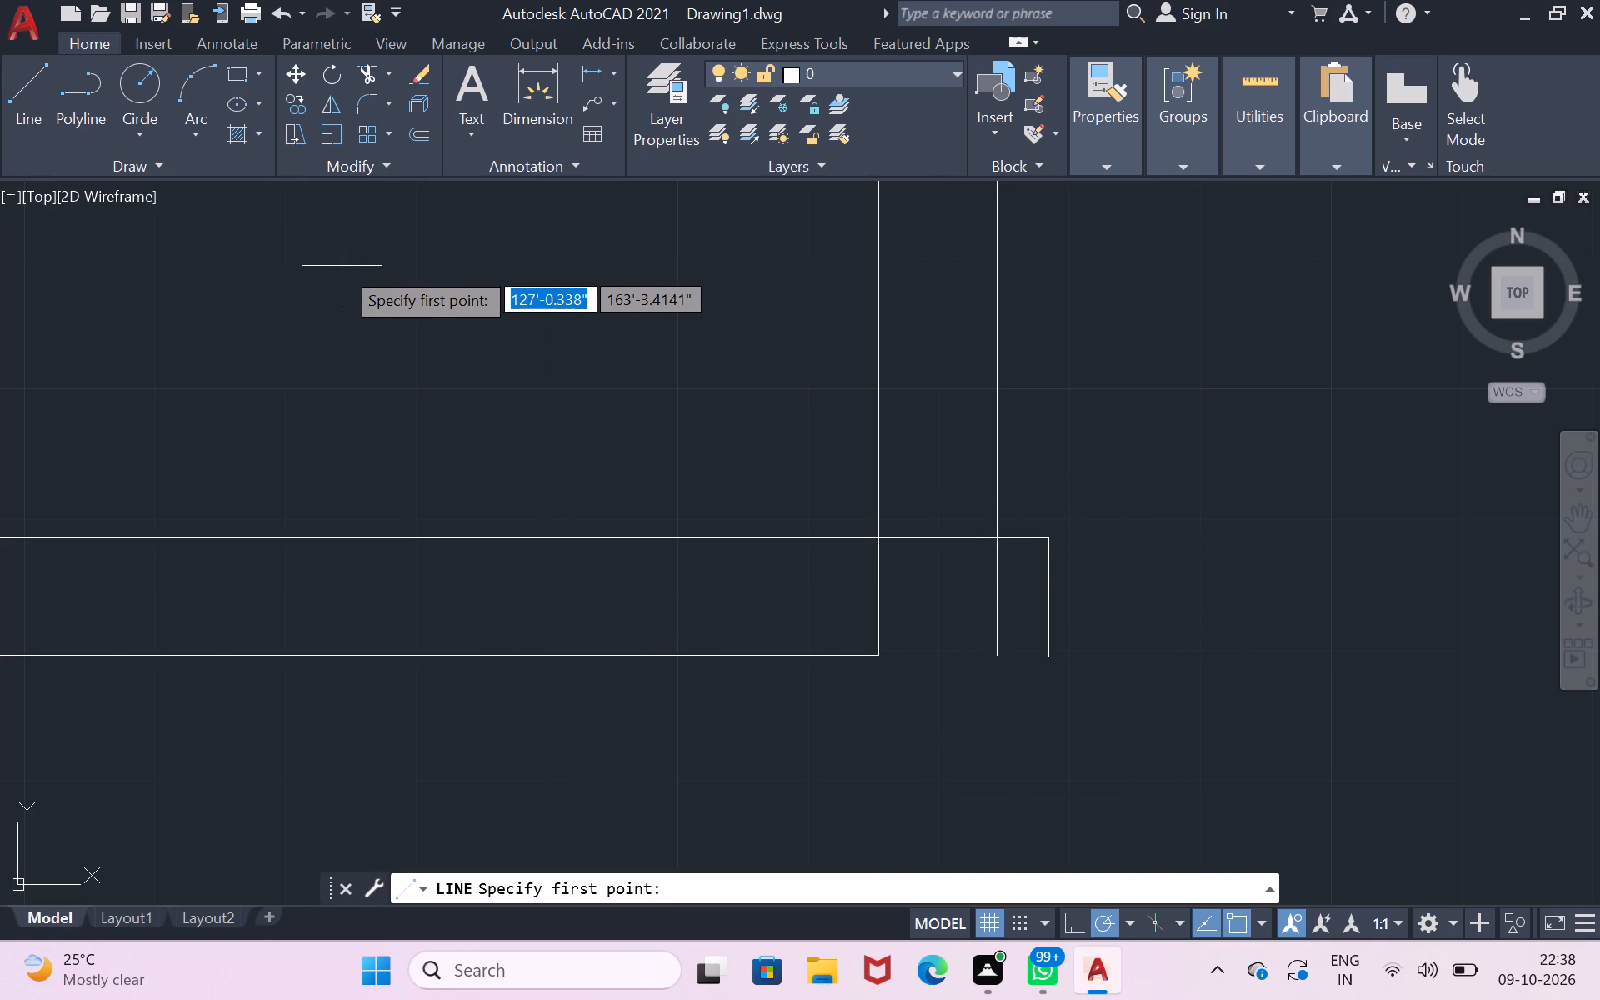
pyautogui.scroll(-4, 260, 307)
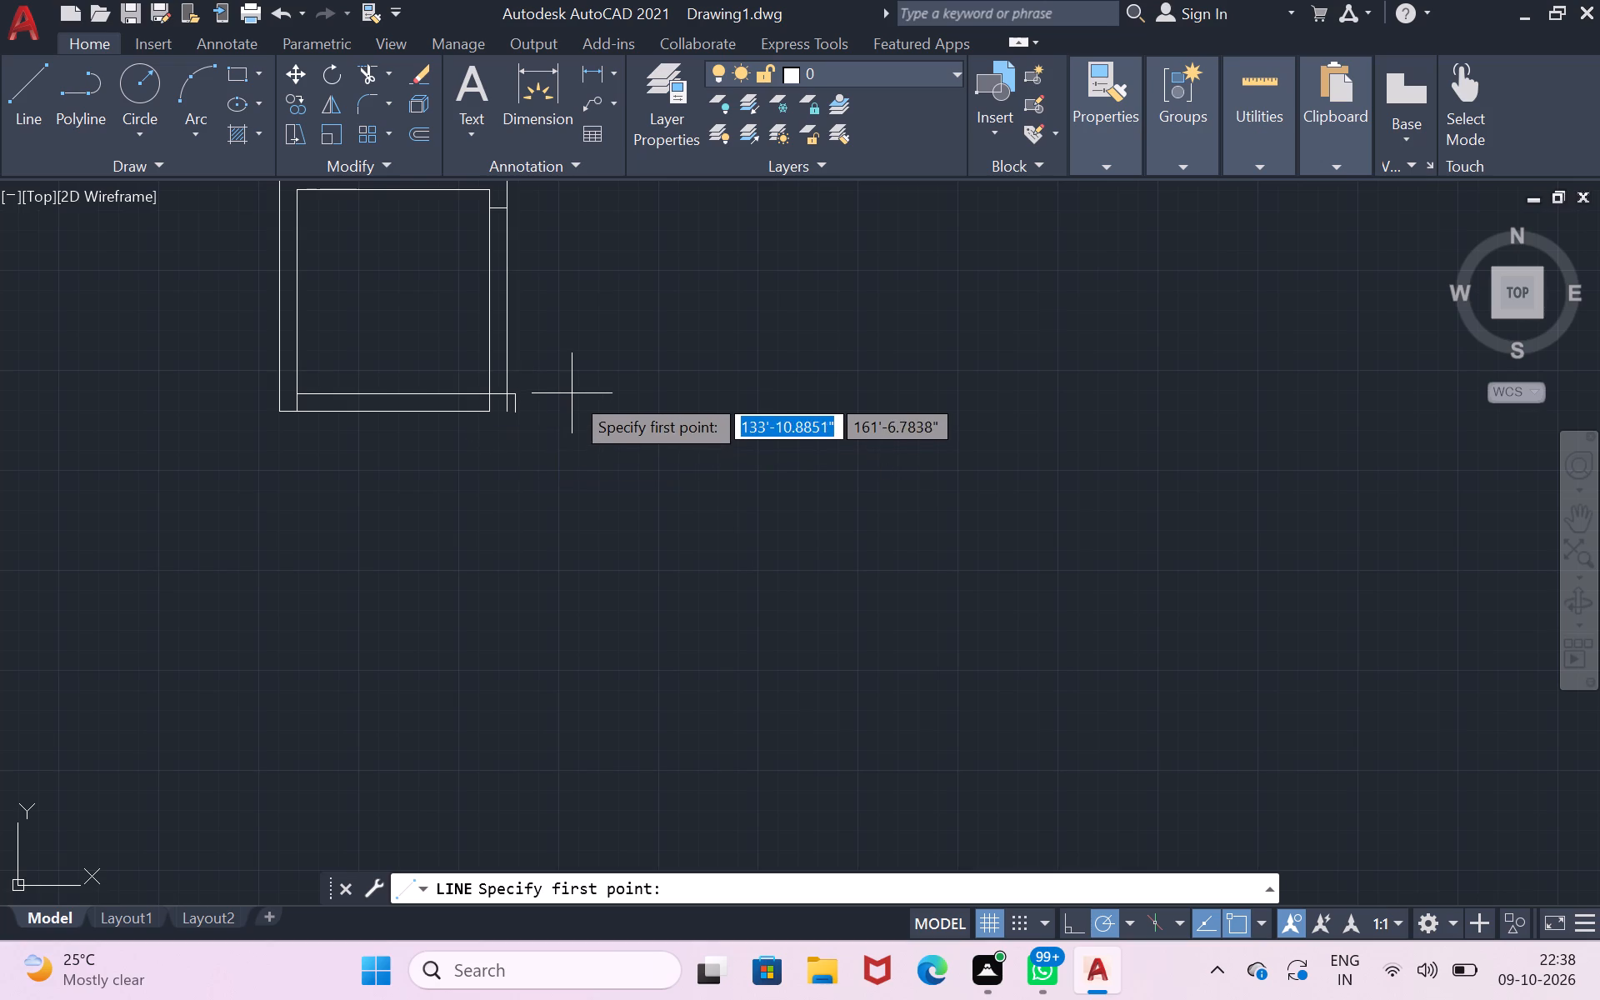
pyautogui.click(482, 407)
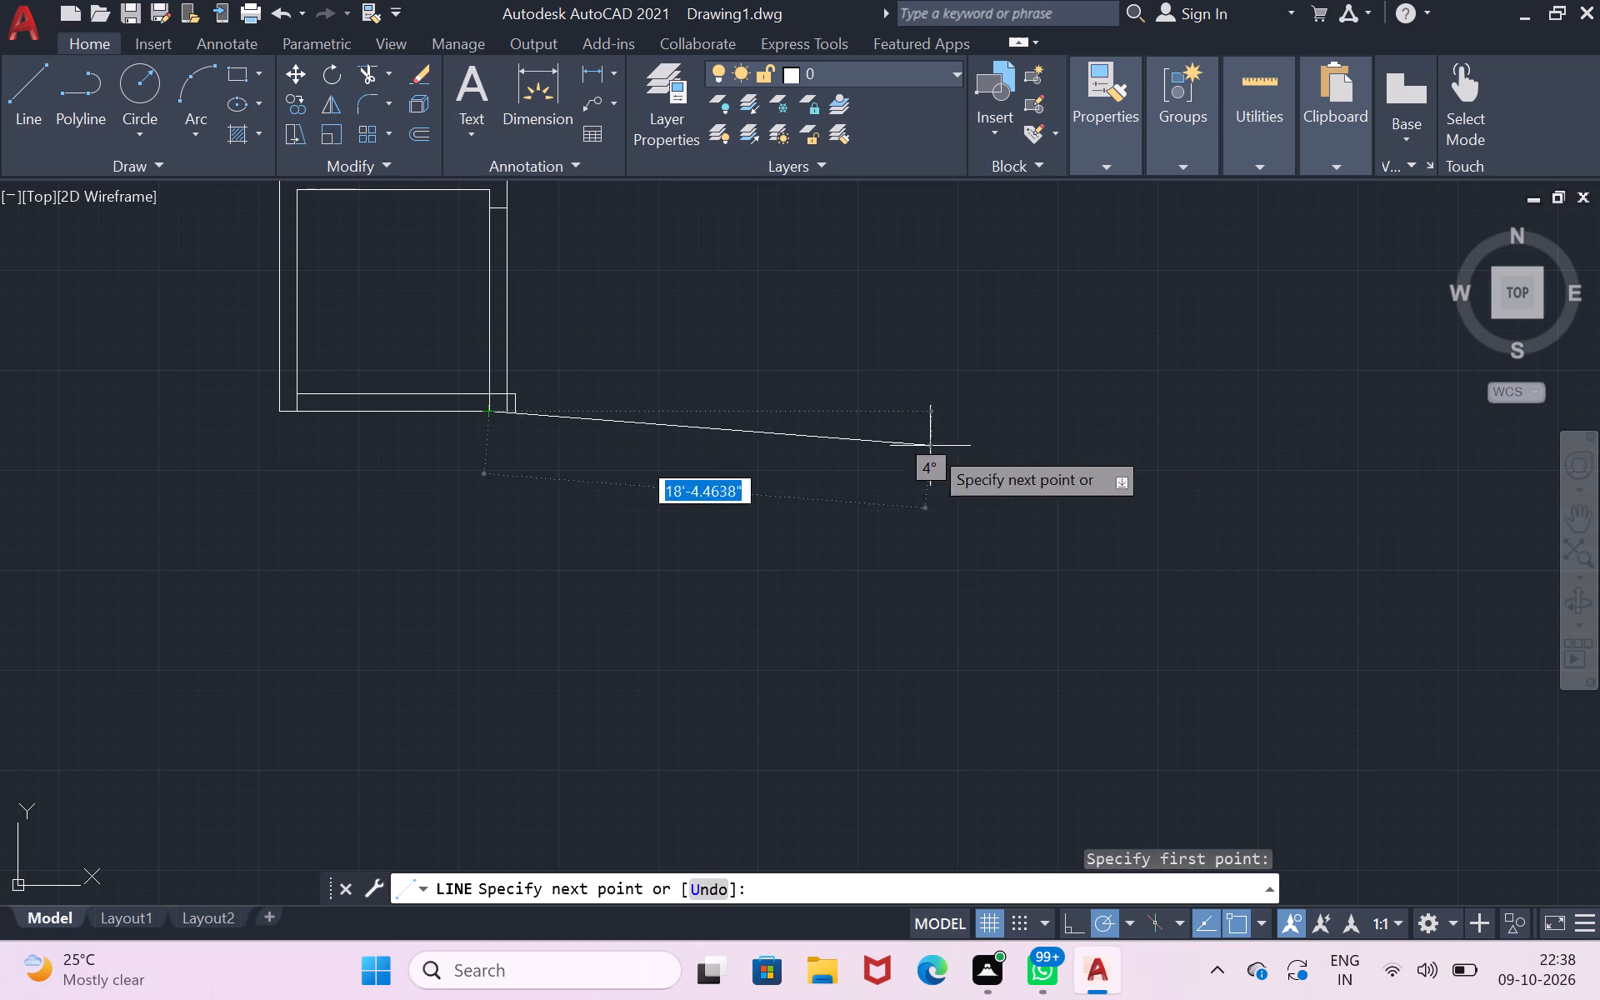
pyautogui.click(1512, 417)
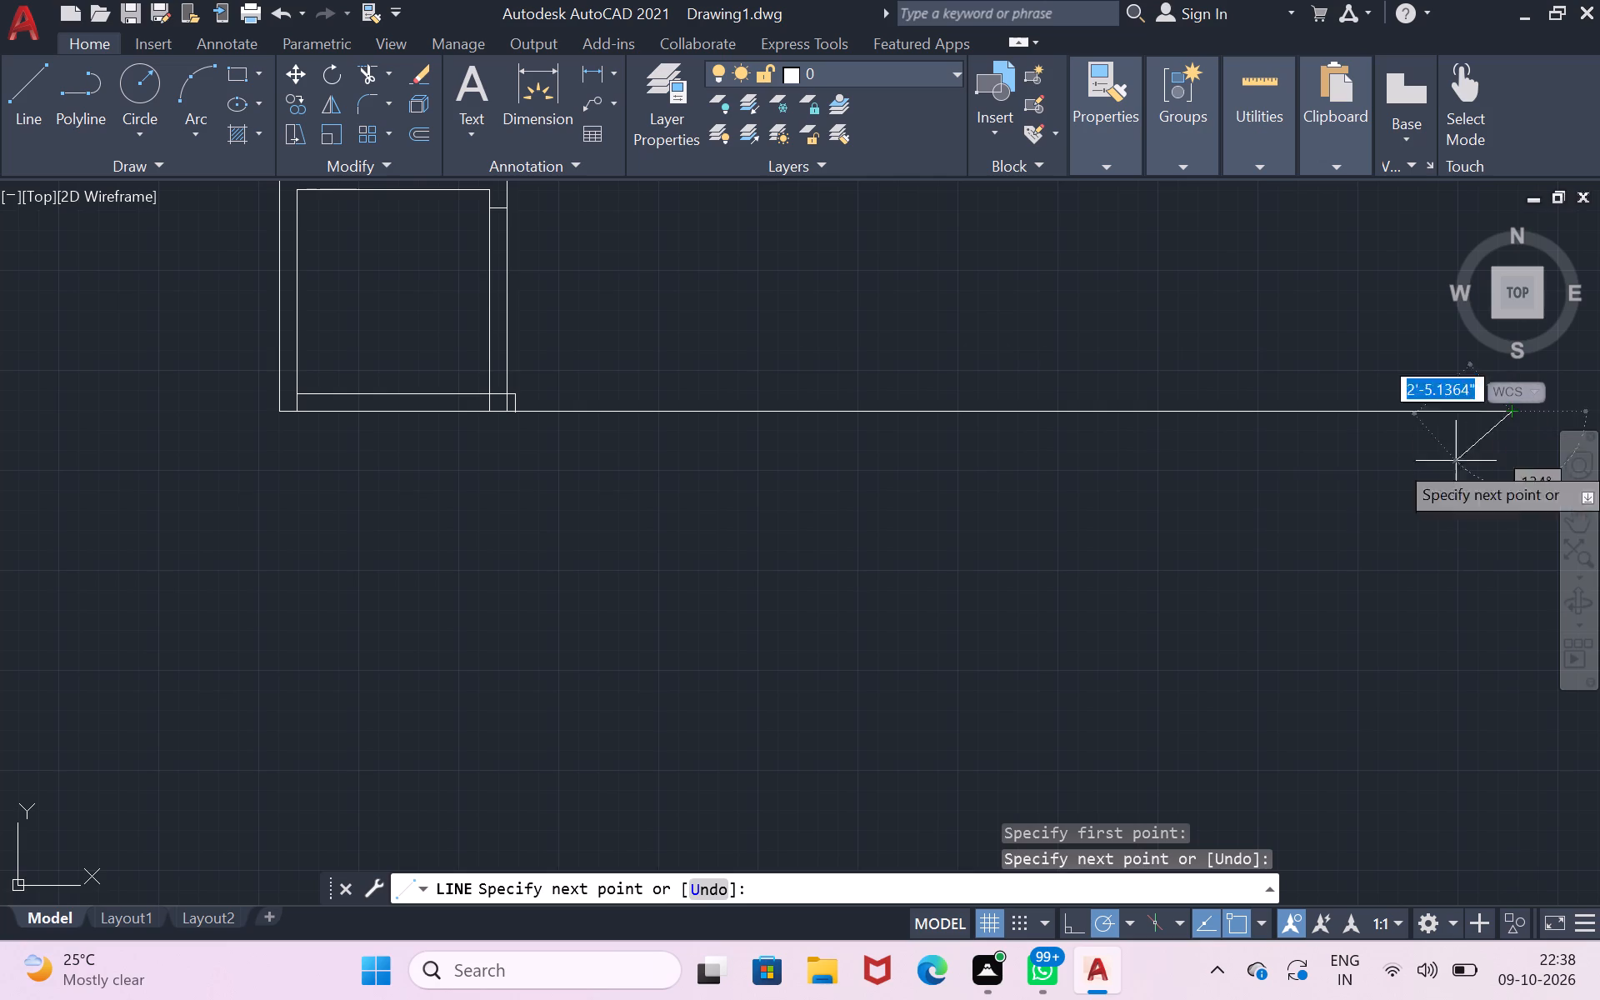
pyautogui.press('Return')
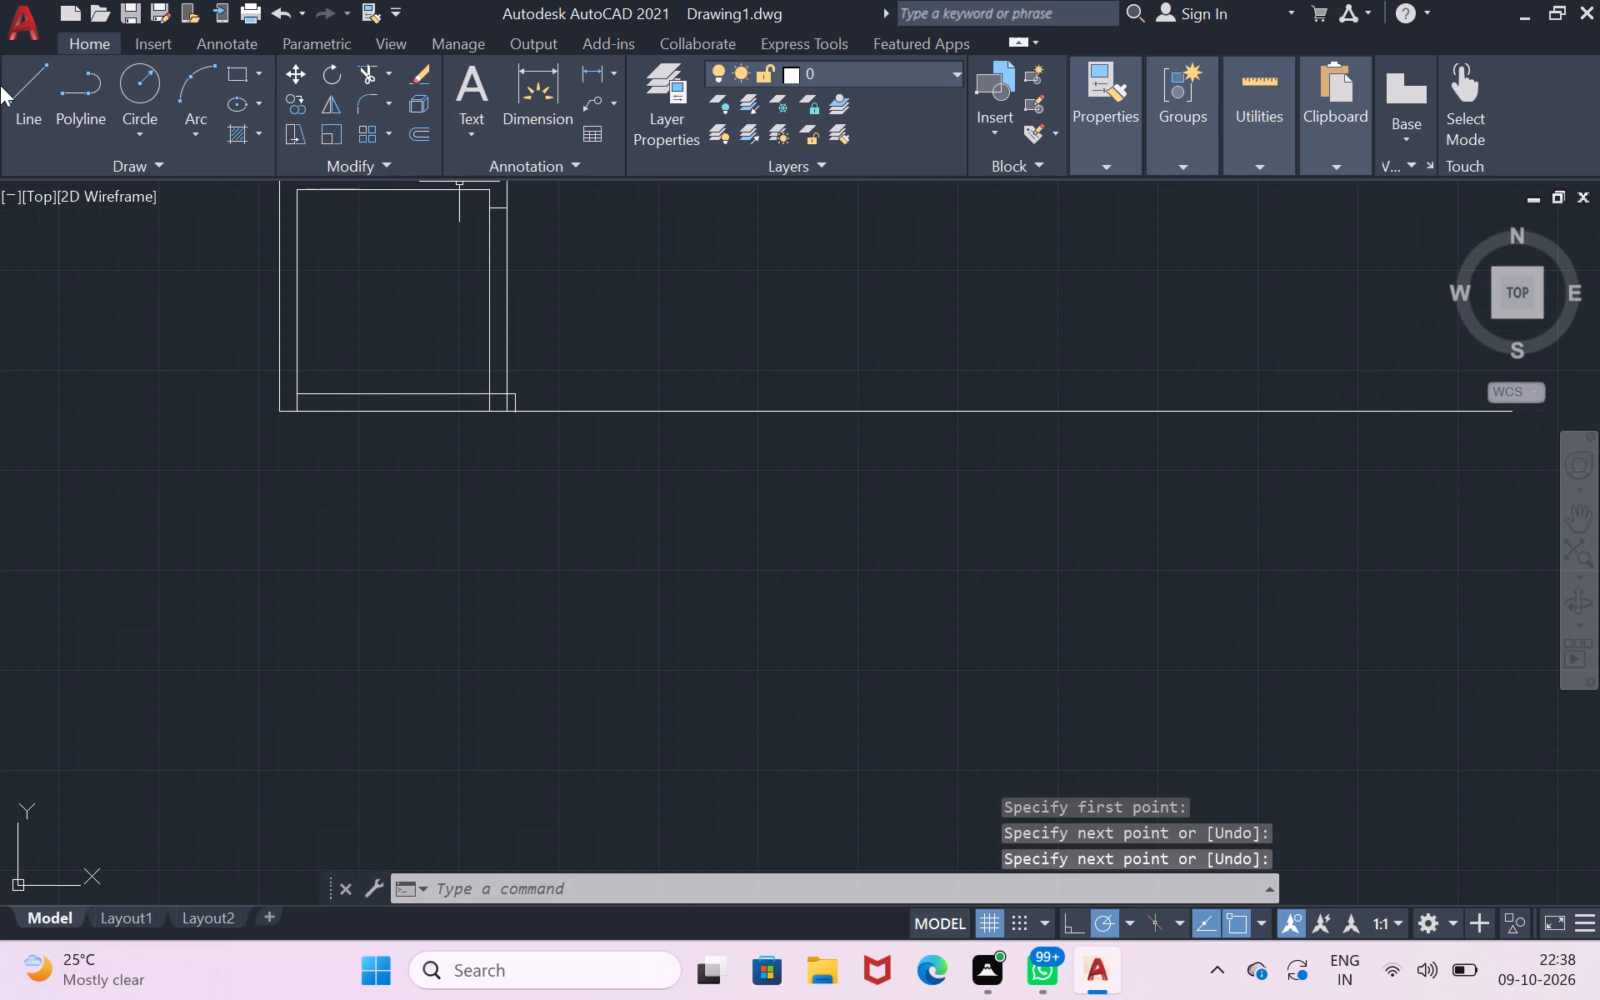
# Draw a parallel horizontal line from the 4" stub's upper corner, ending slightly short of the long lower line's end.
pyautogui.click(11, 92)
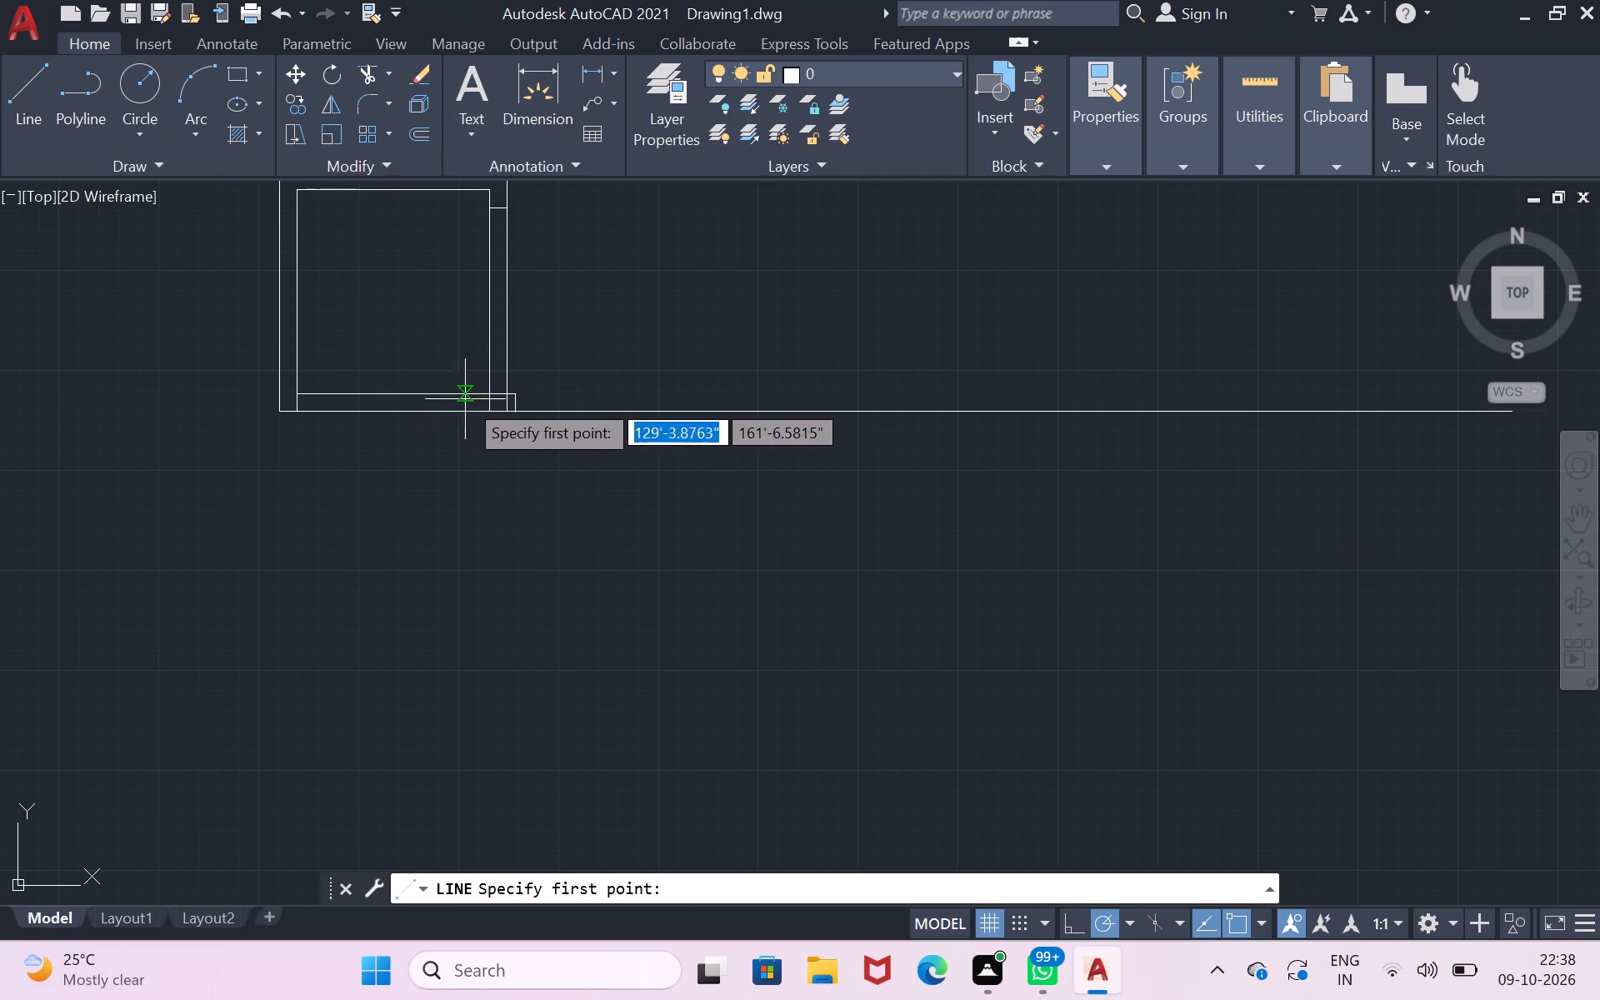
pyautogui.scroll(2, 512, 395)
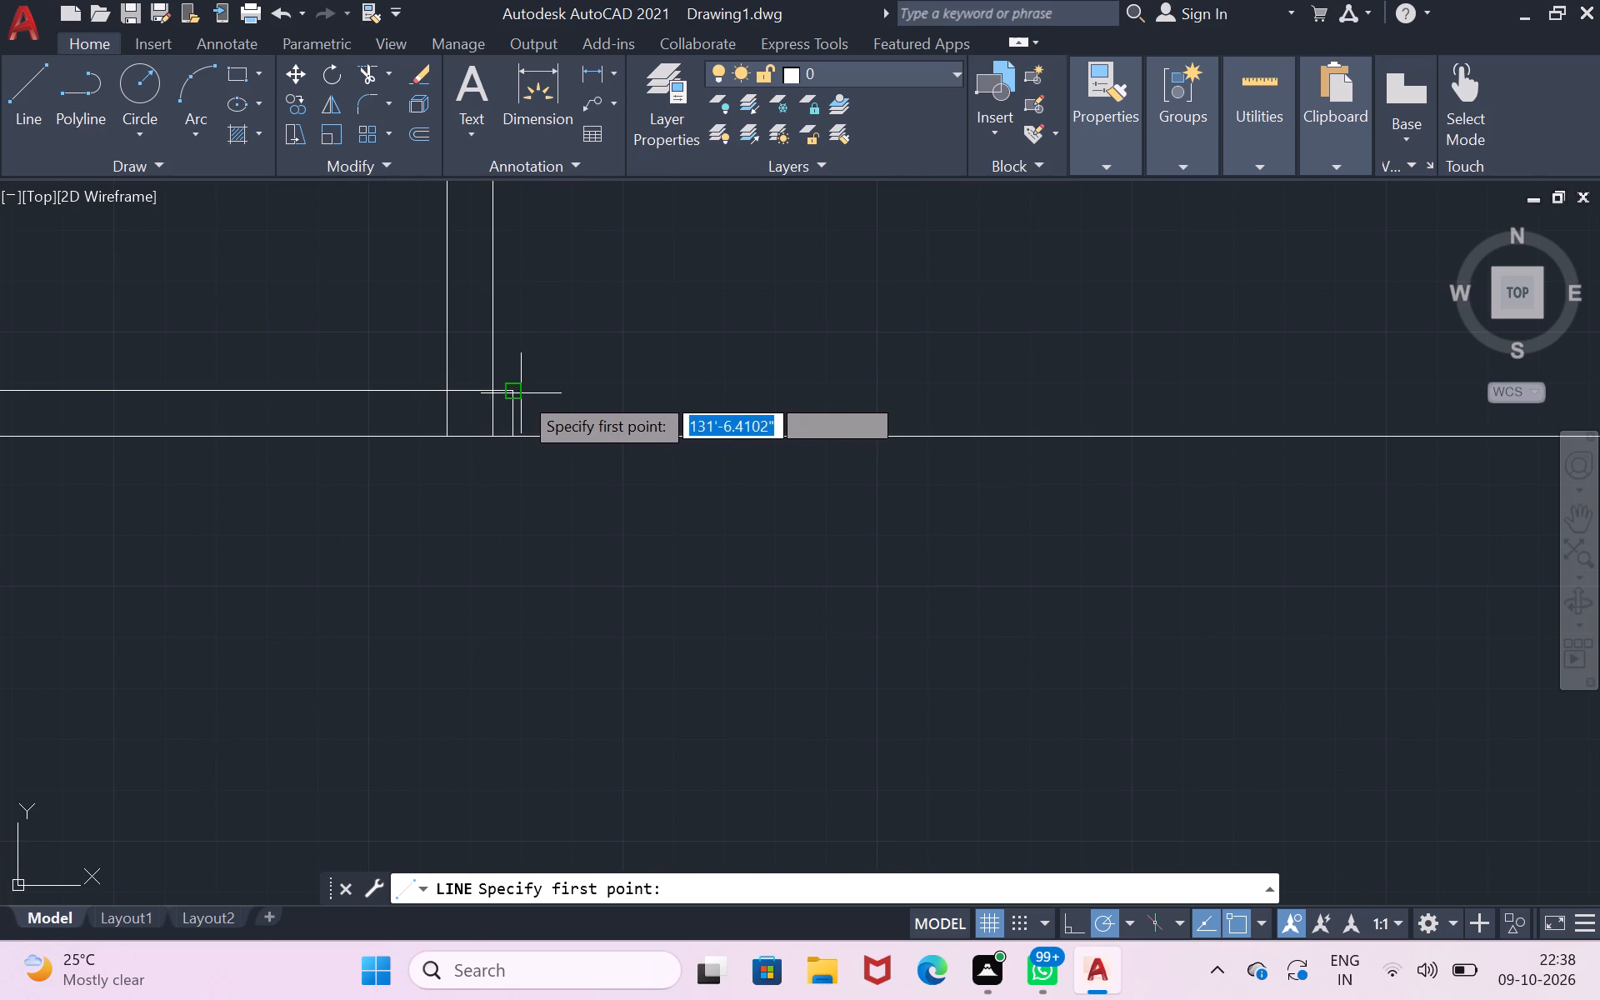
pyautogui.moveTo(517, 391); pyautogui.dragTo(530, 377)
pyautogui.scroll(-3, 1042, 387)
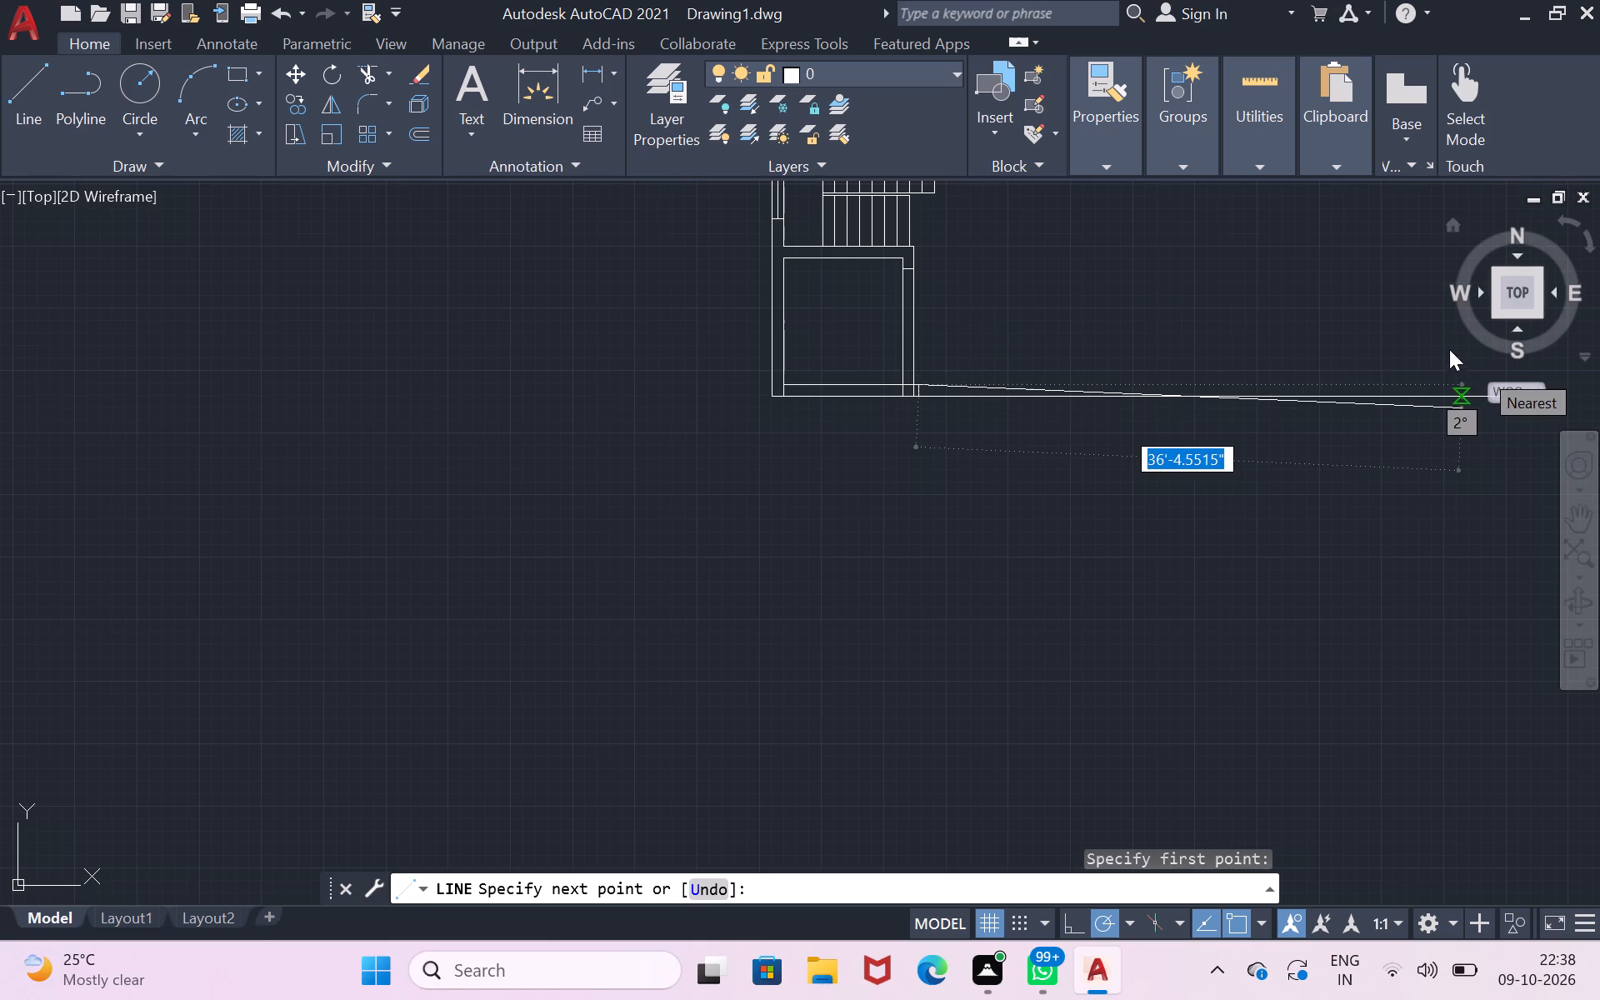
pyautogui.scroll(4, 1440, 399)
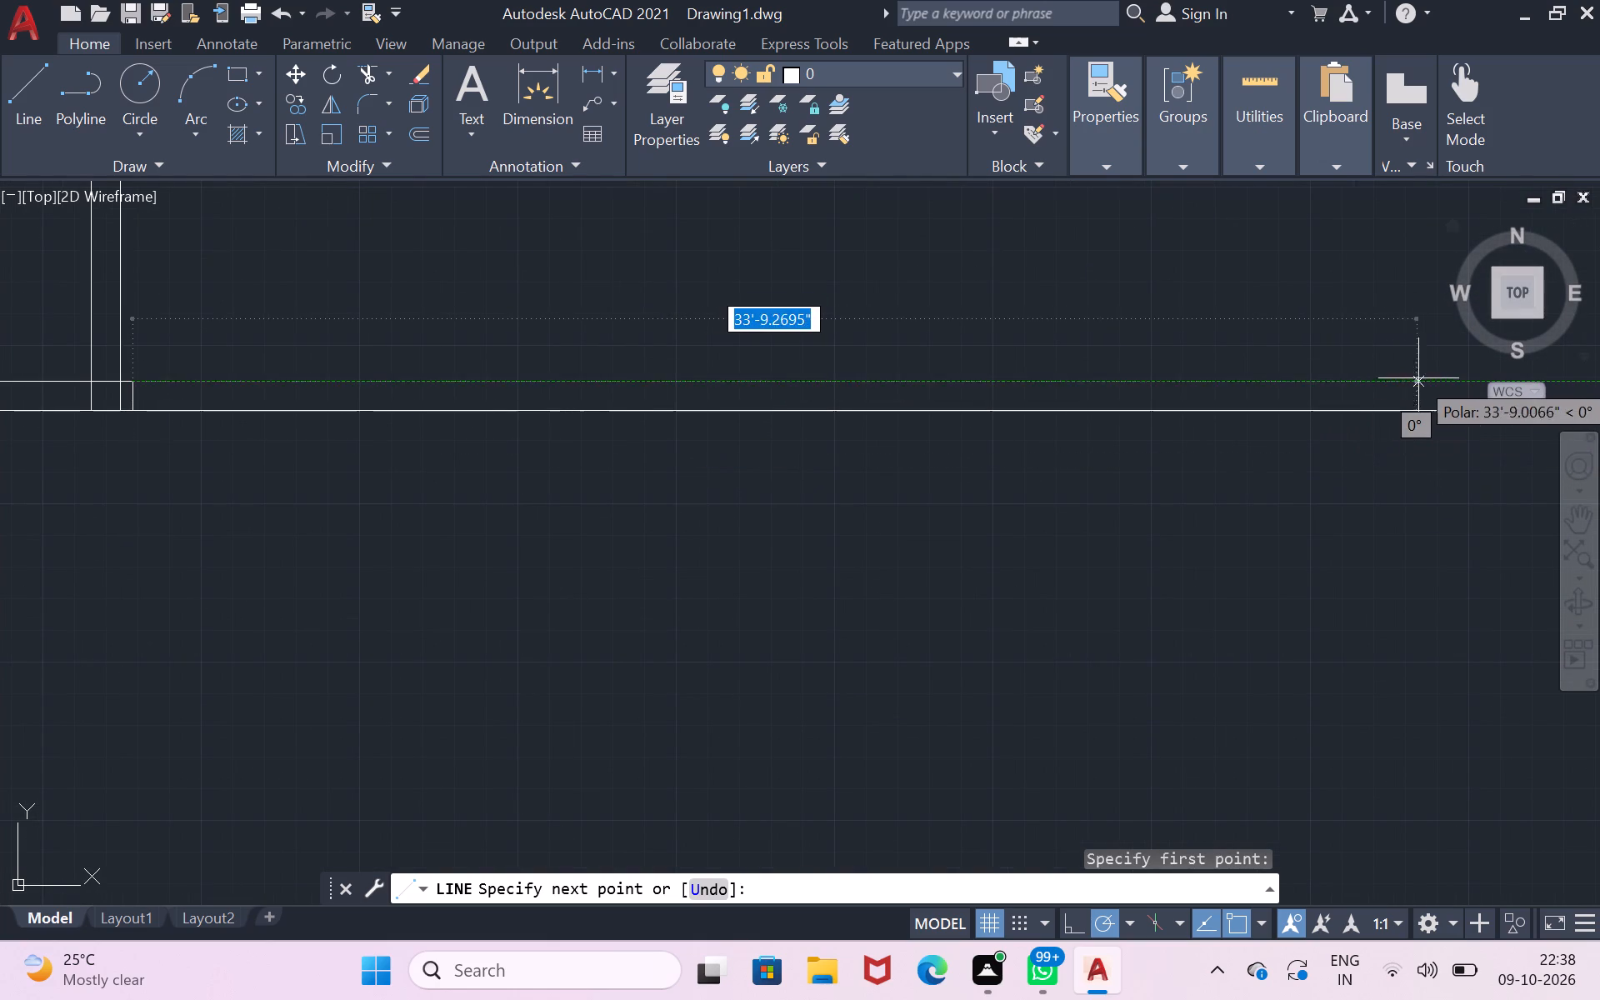
pyautogui.click(1460, 378)
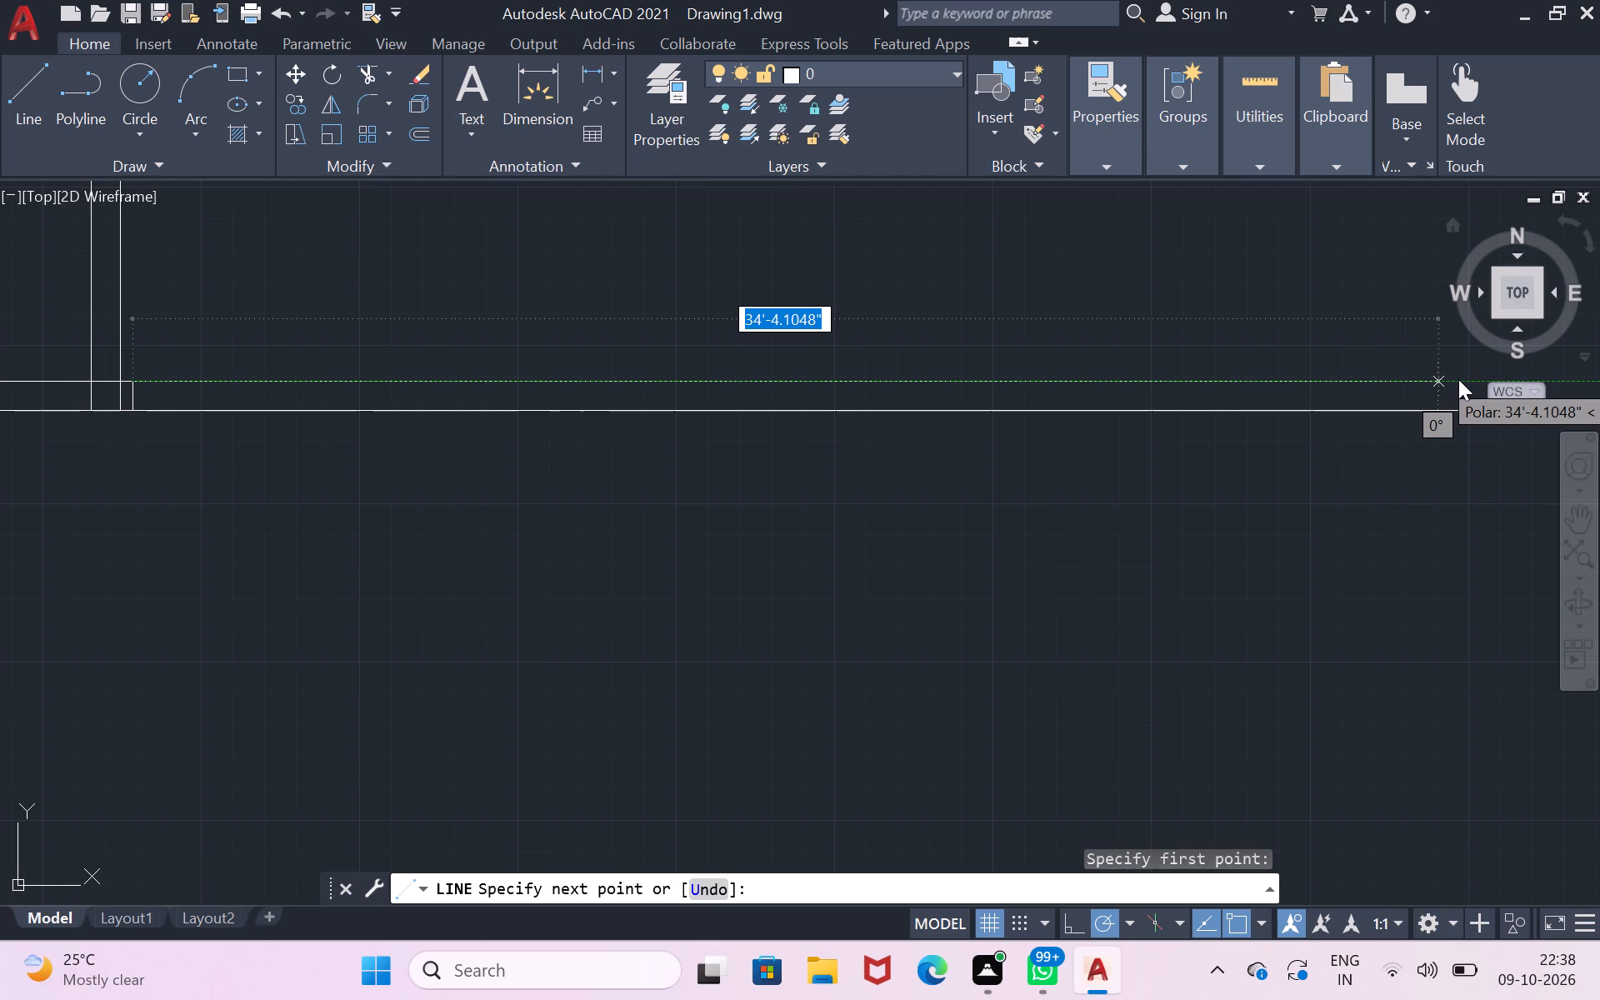
pyautogui.click(1444, 378)
pyautogui.scroll(-1, 1444, 378)
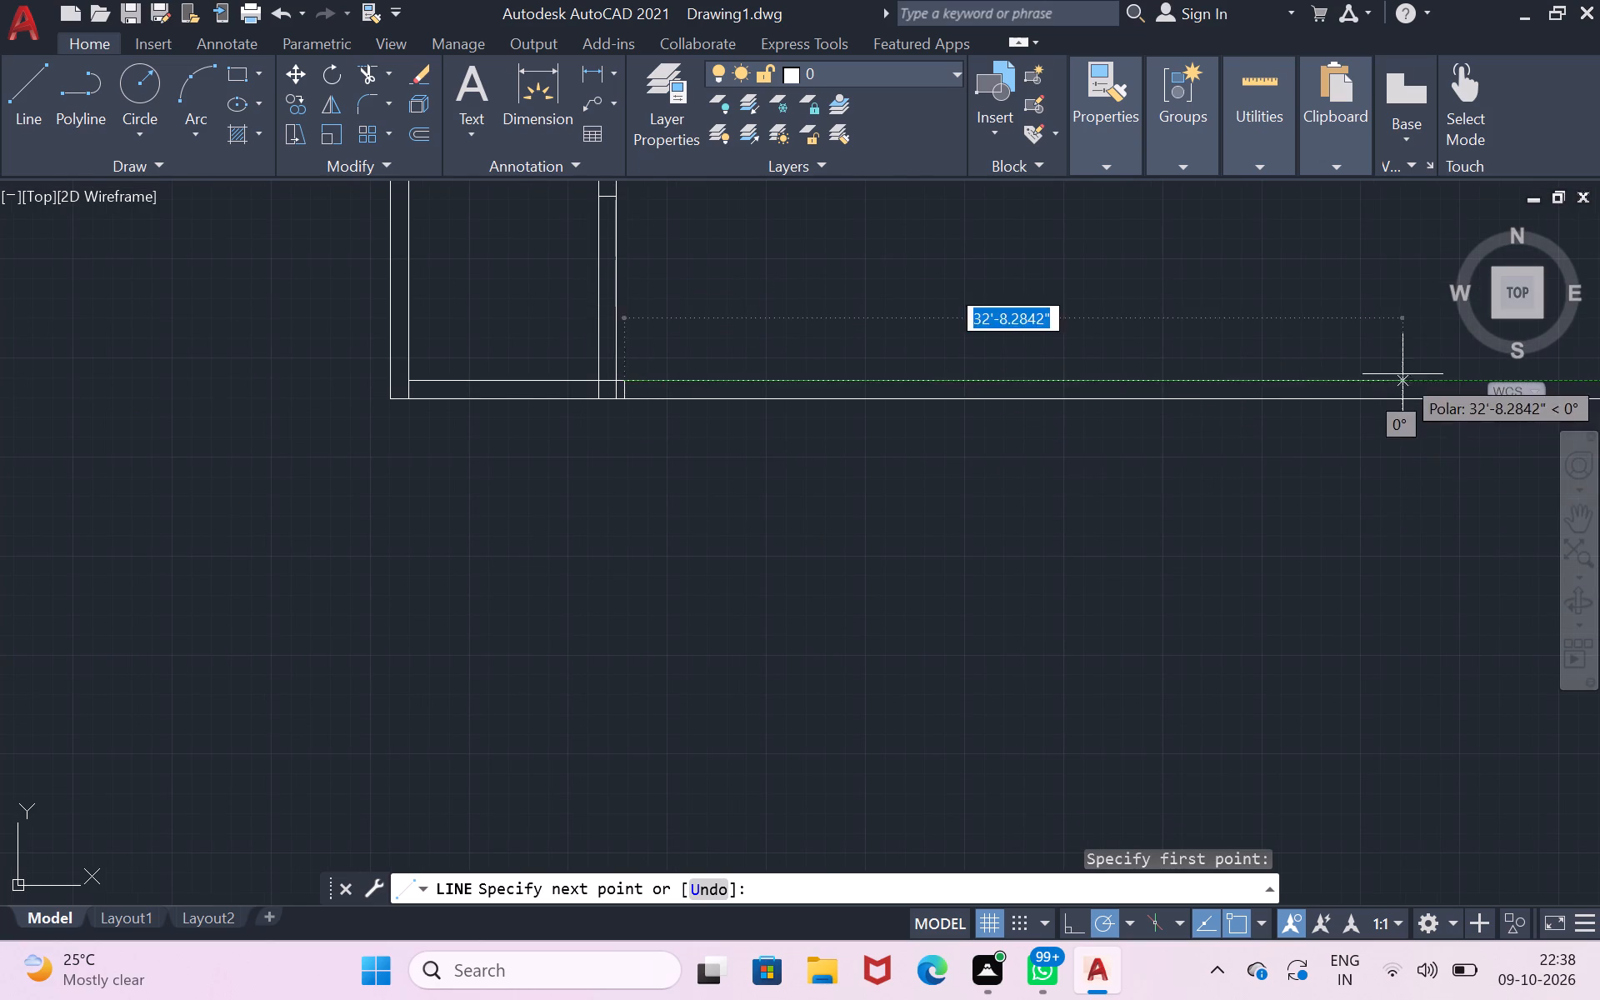
pyautogui.scroll(-3, 1445, 413)
pyautogui.scroll(4, 1502, 455)
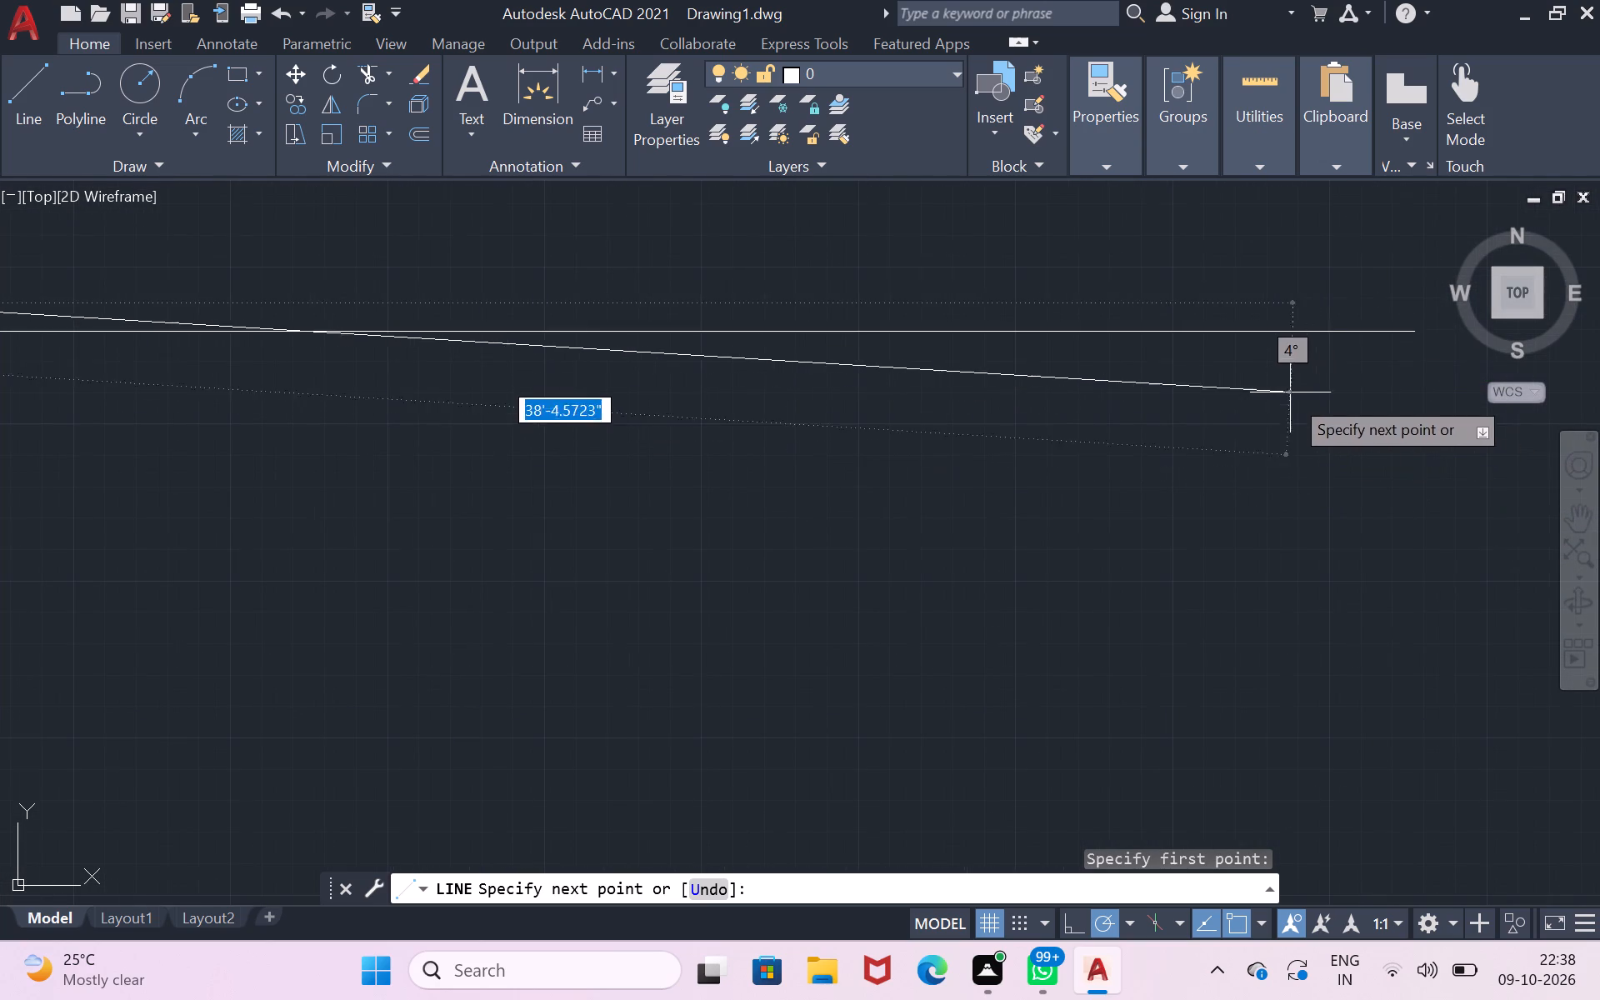
pyautogui.click(1372, 307)
pyautogui.scroll(-1, 1274, 426)
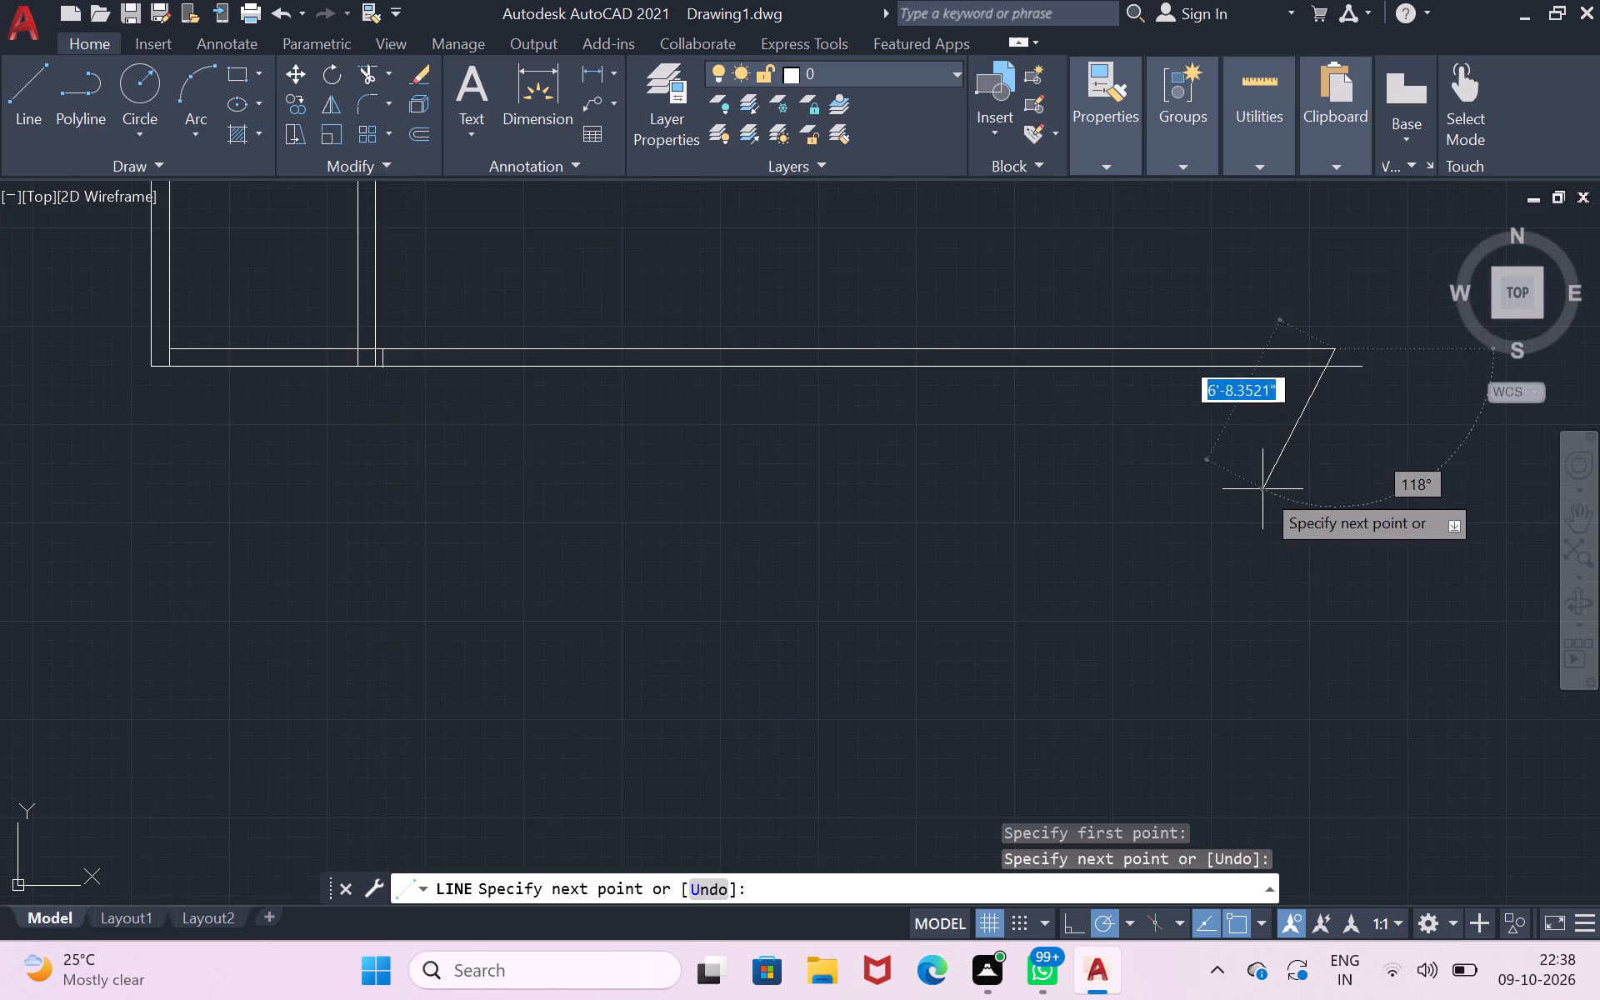
pyautogui.scroll(-1, 1263, 489)
pyautogui.press('Return')
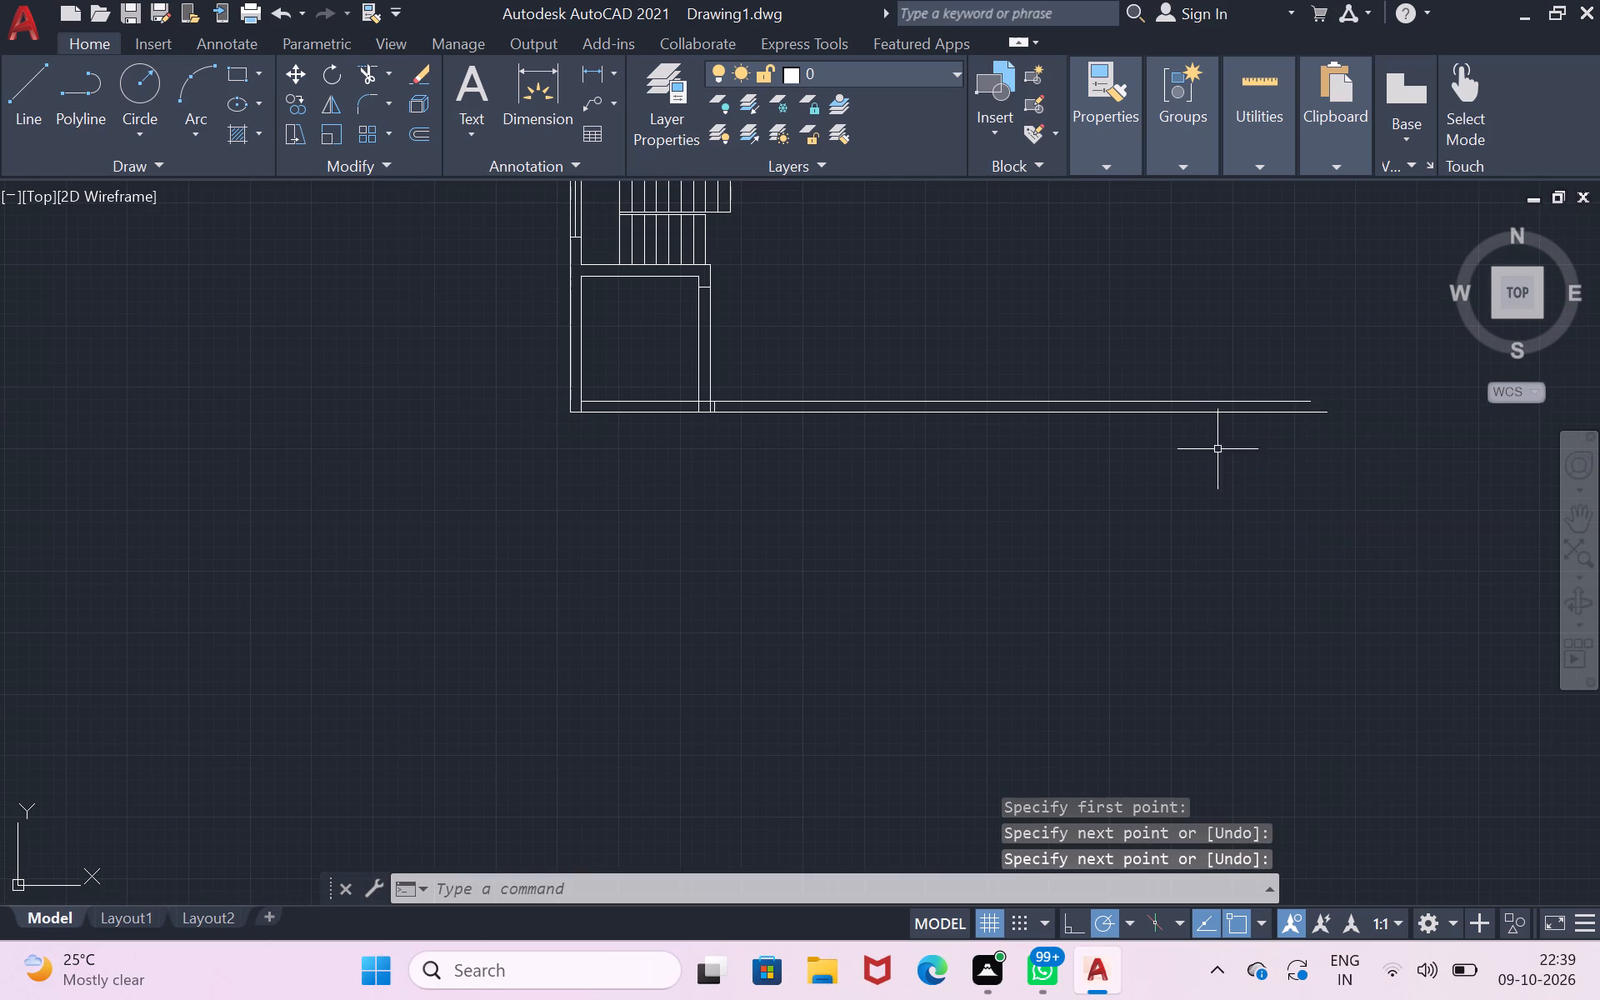
# Draw a notch against the 4" stub's end, 4.5" high from the lower wall line and 2" wide, returning to that line.
pyautogui.scroll(2, 949, 284)
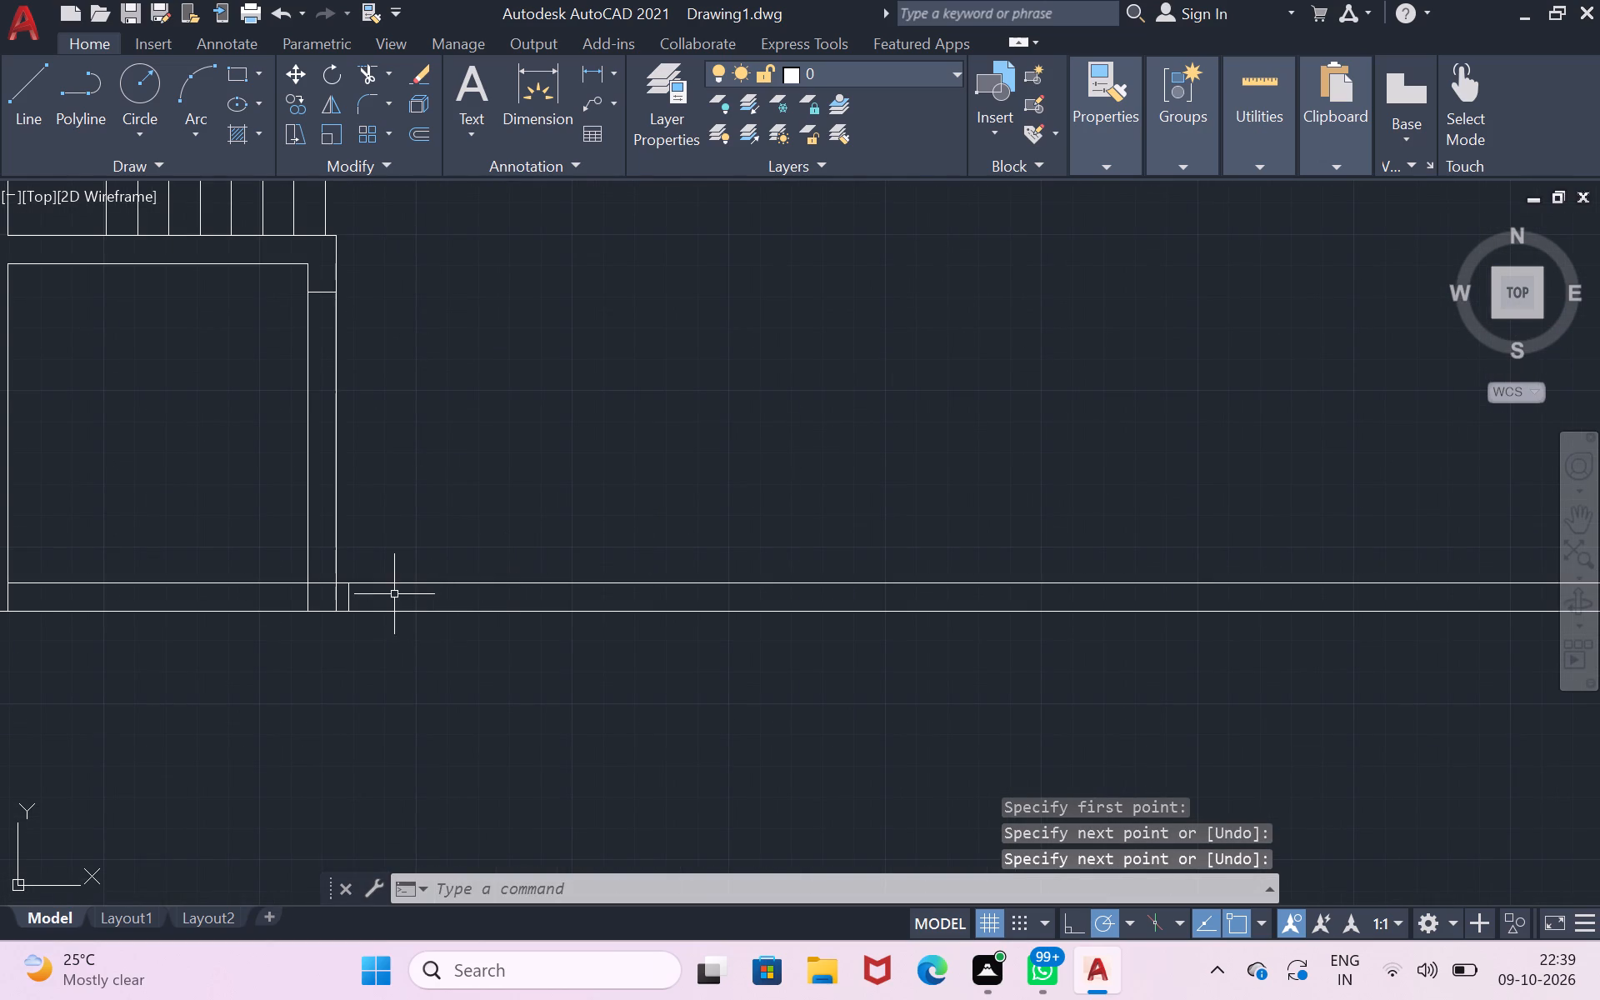
pyautogui.scroll(1, 342, 635)
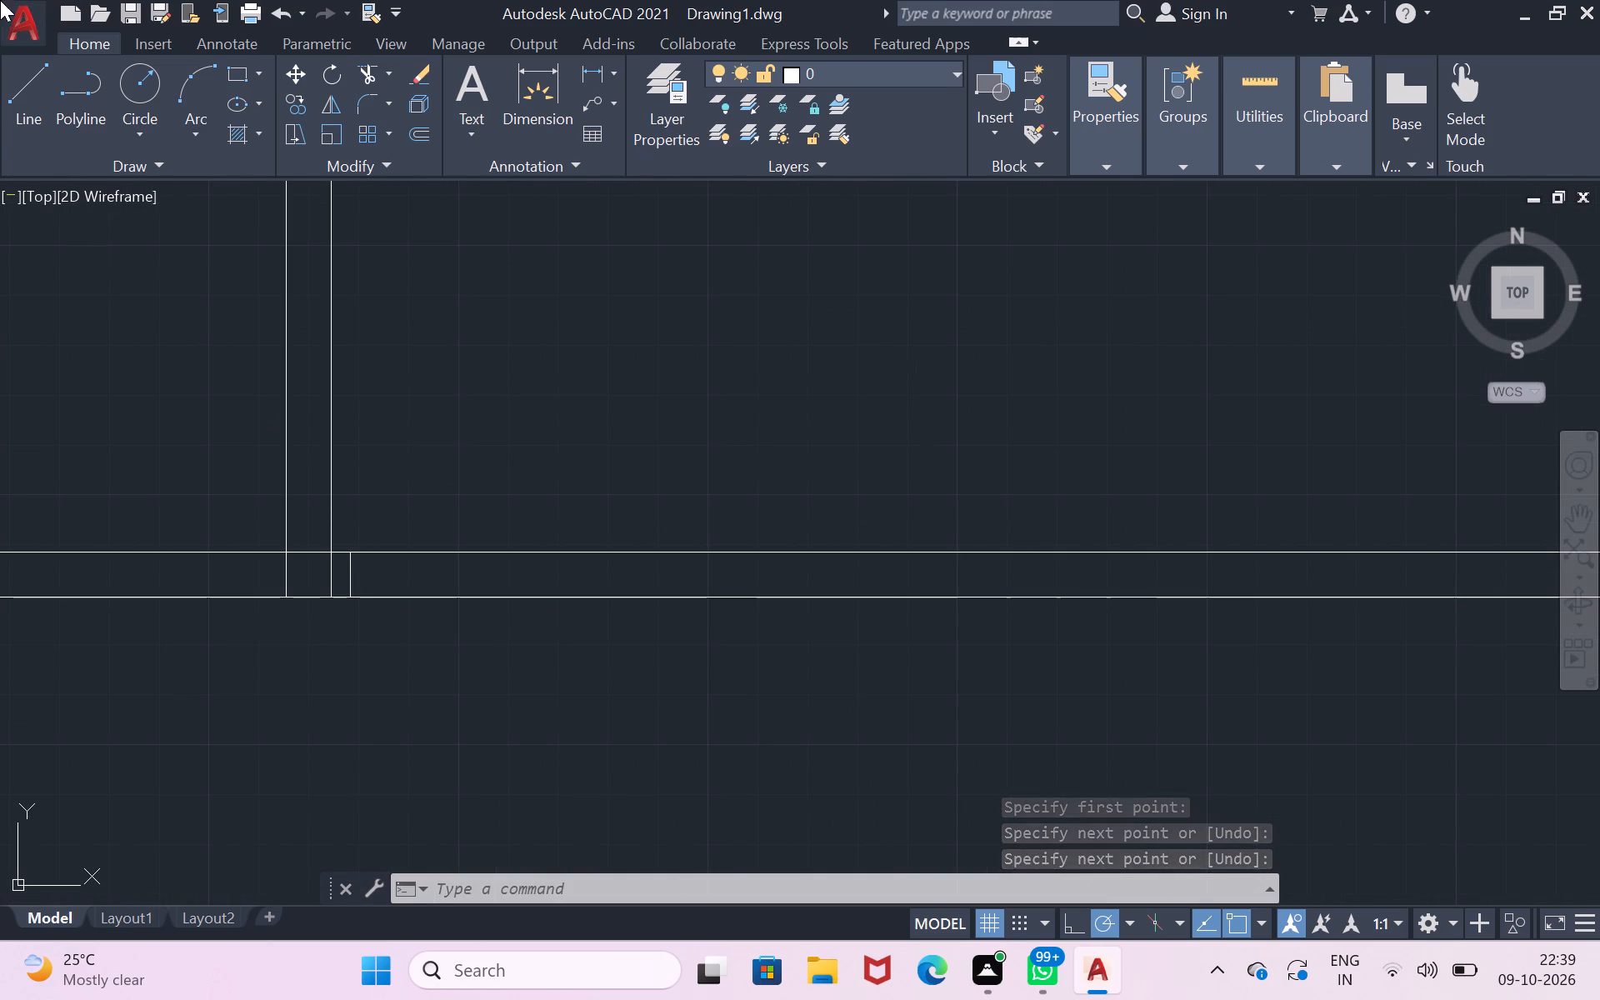
pyautogui.click(19, 117)
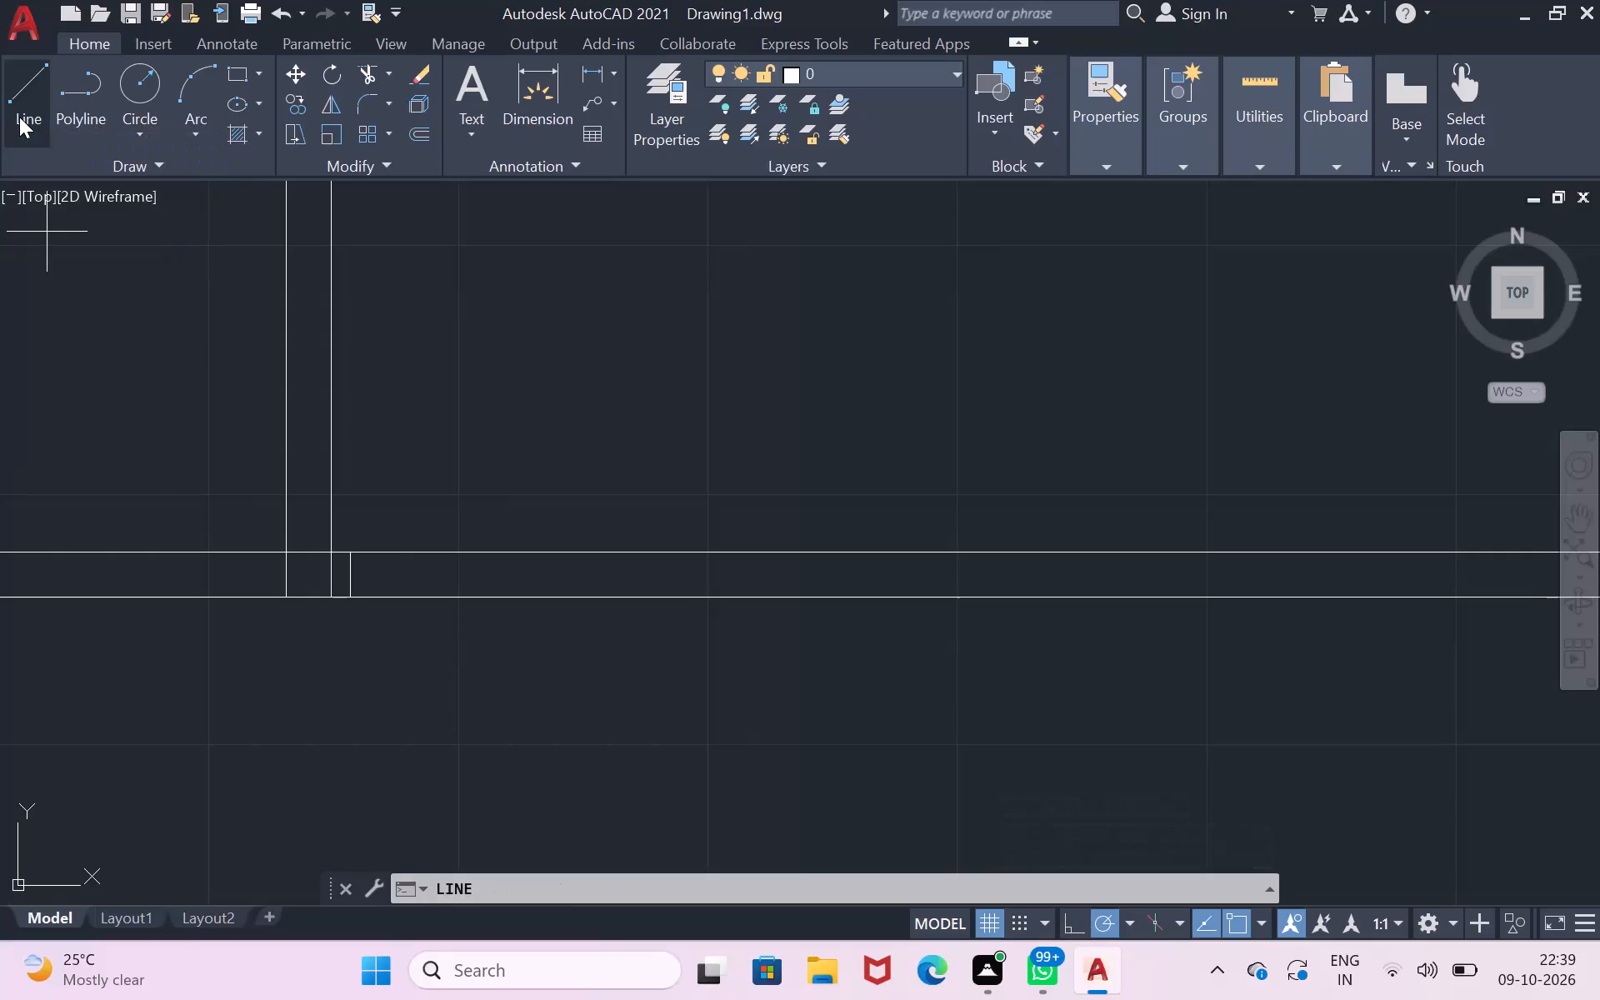
pyautogui.click(347, 598)
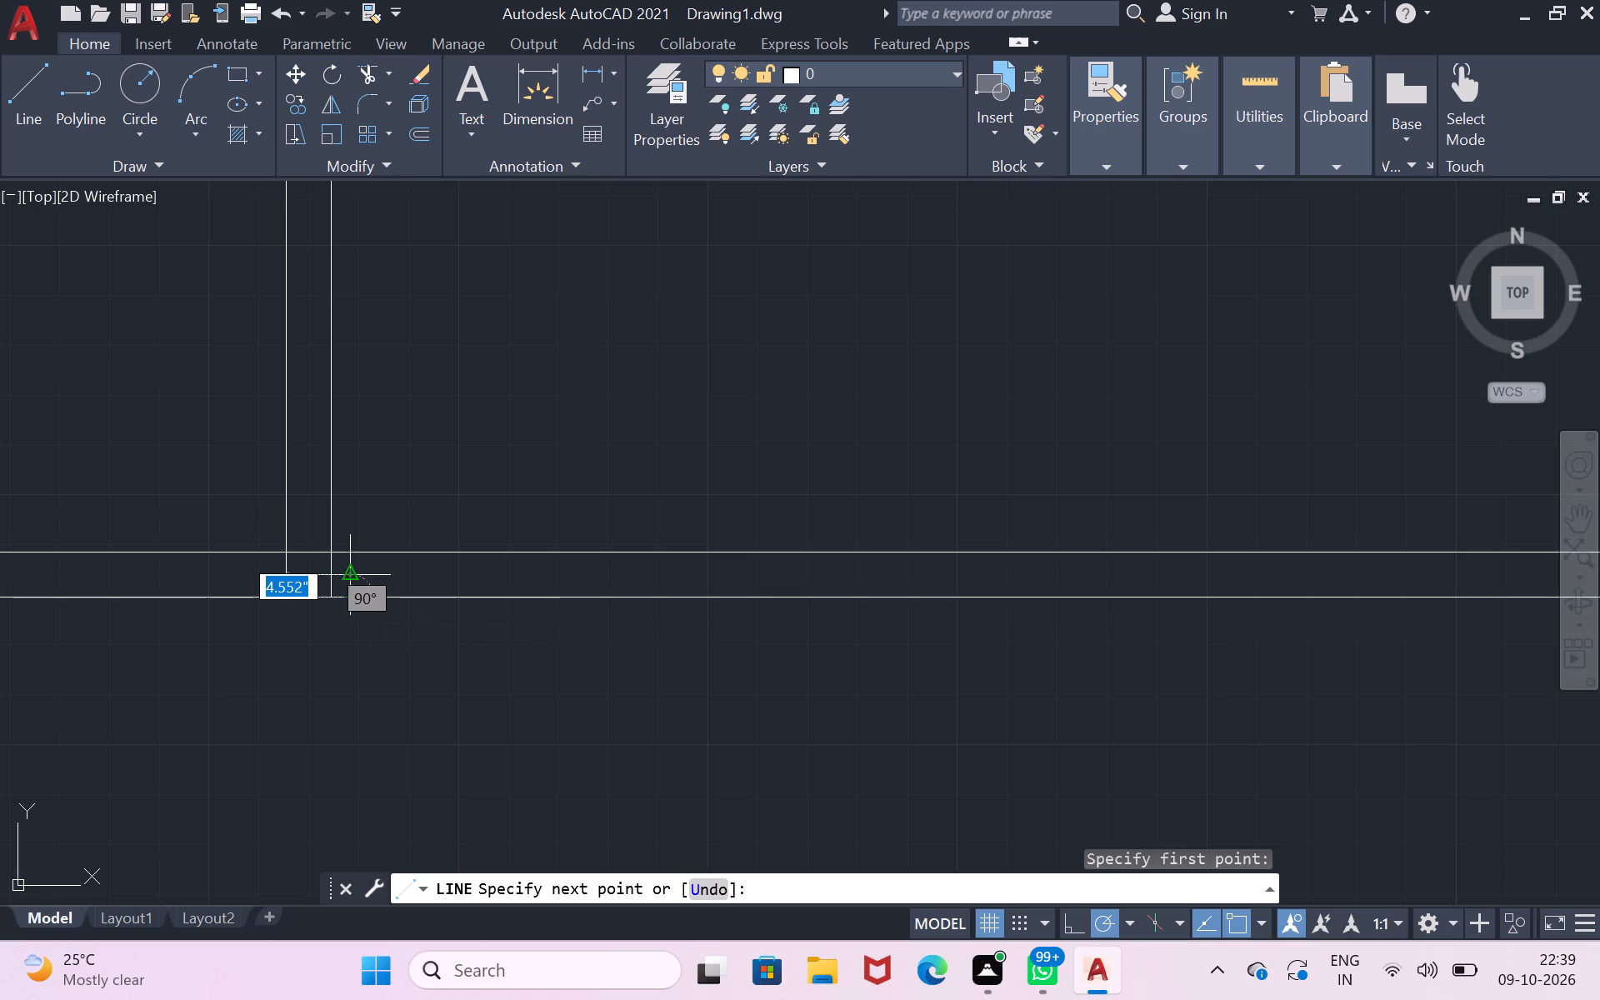
pyautogui.write('4.5')
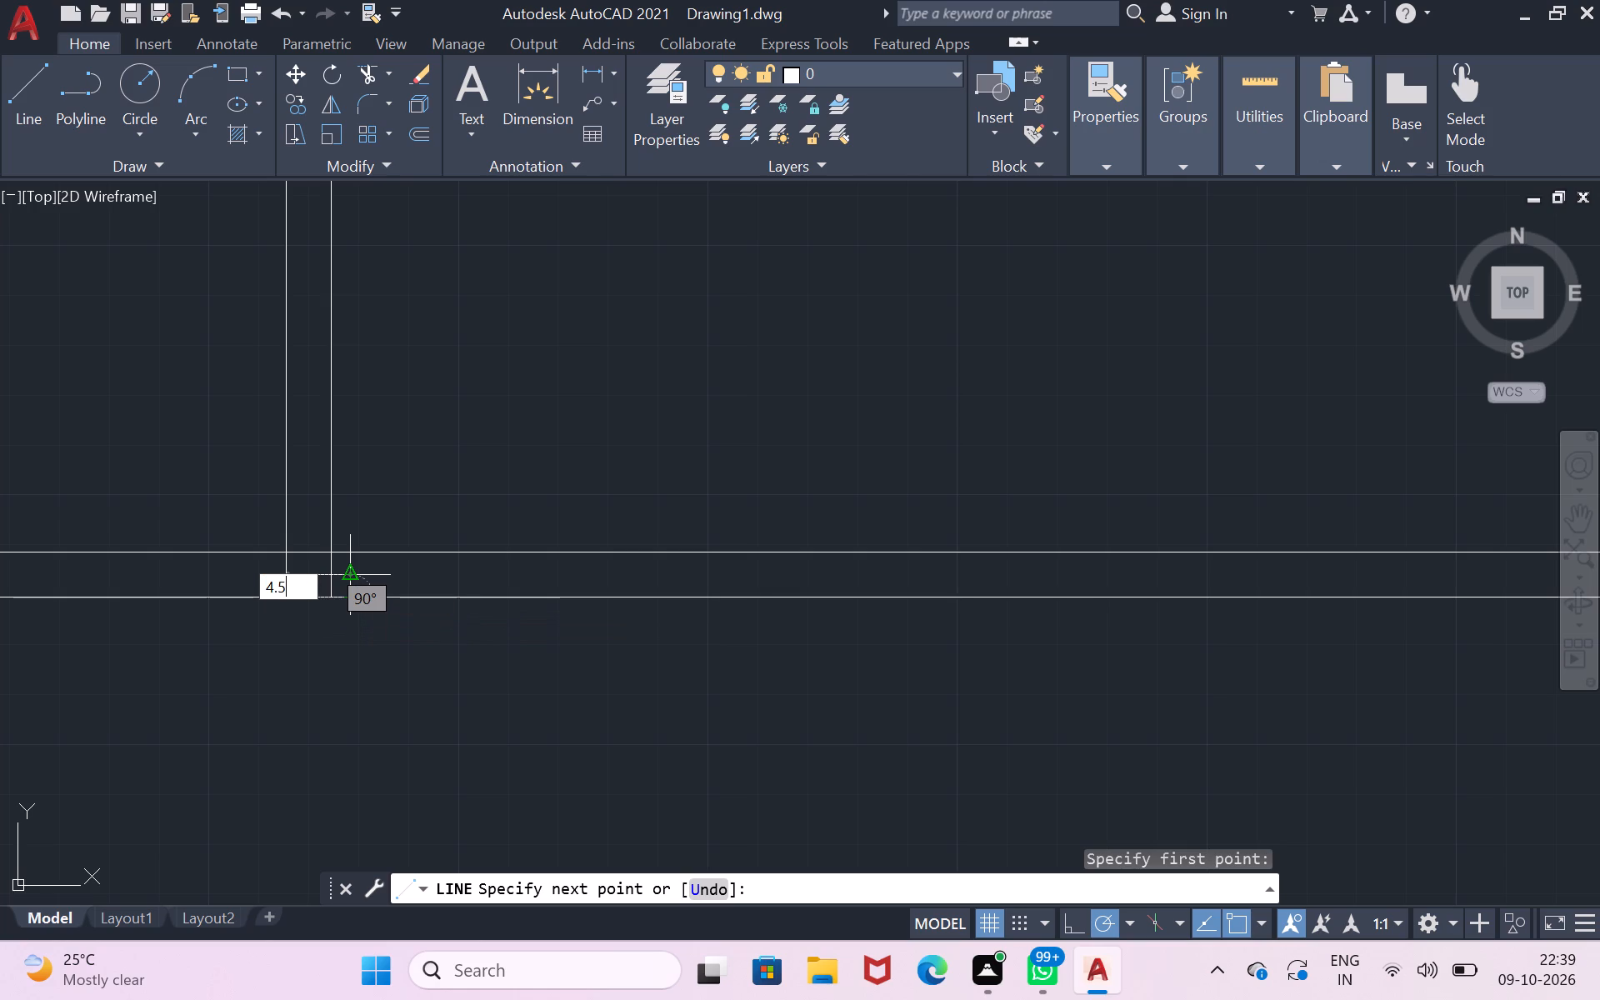
pyautogui.hotkey('shift', '"')
pyautogui.press('Return')
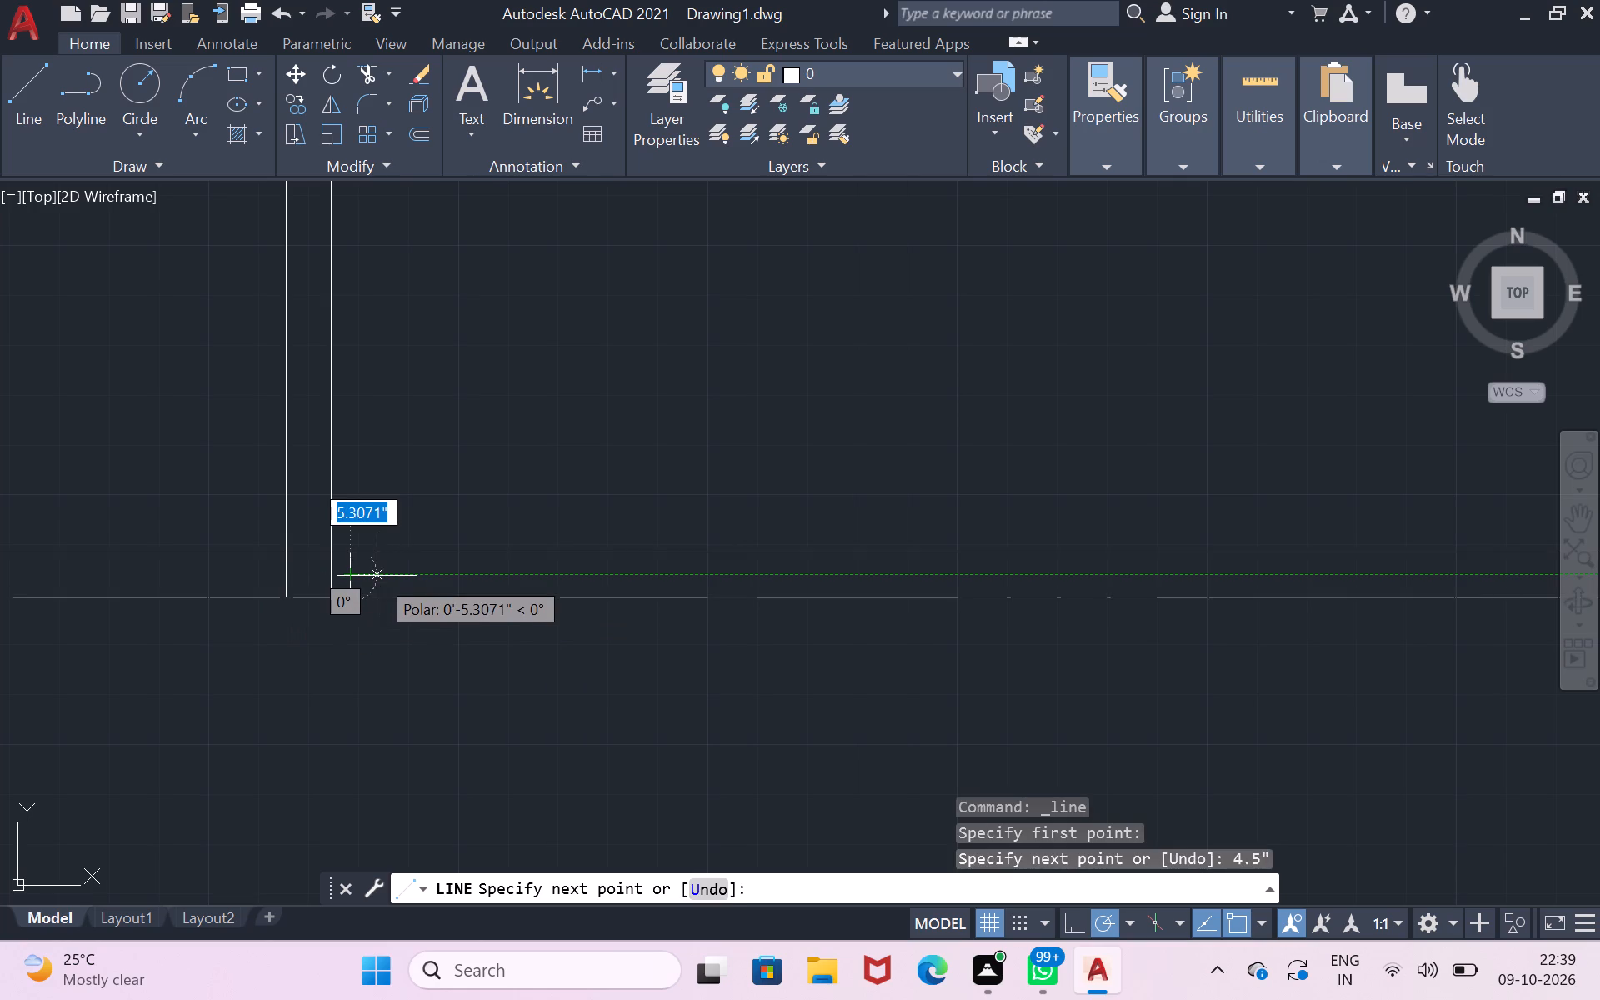
pyautogui.press('2')
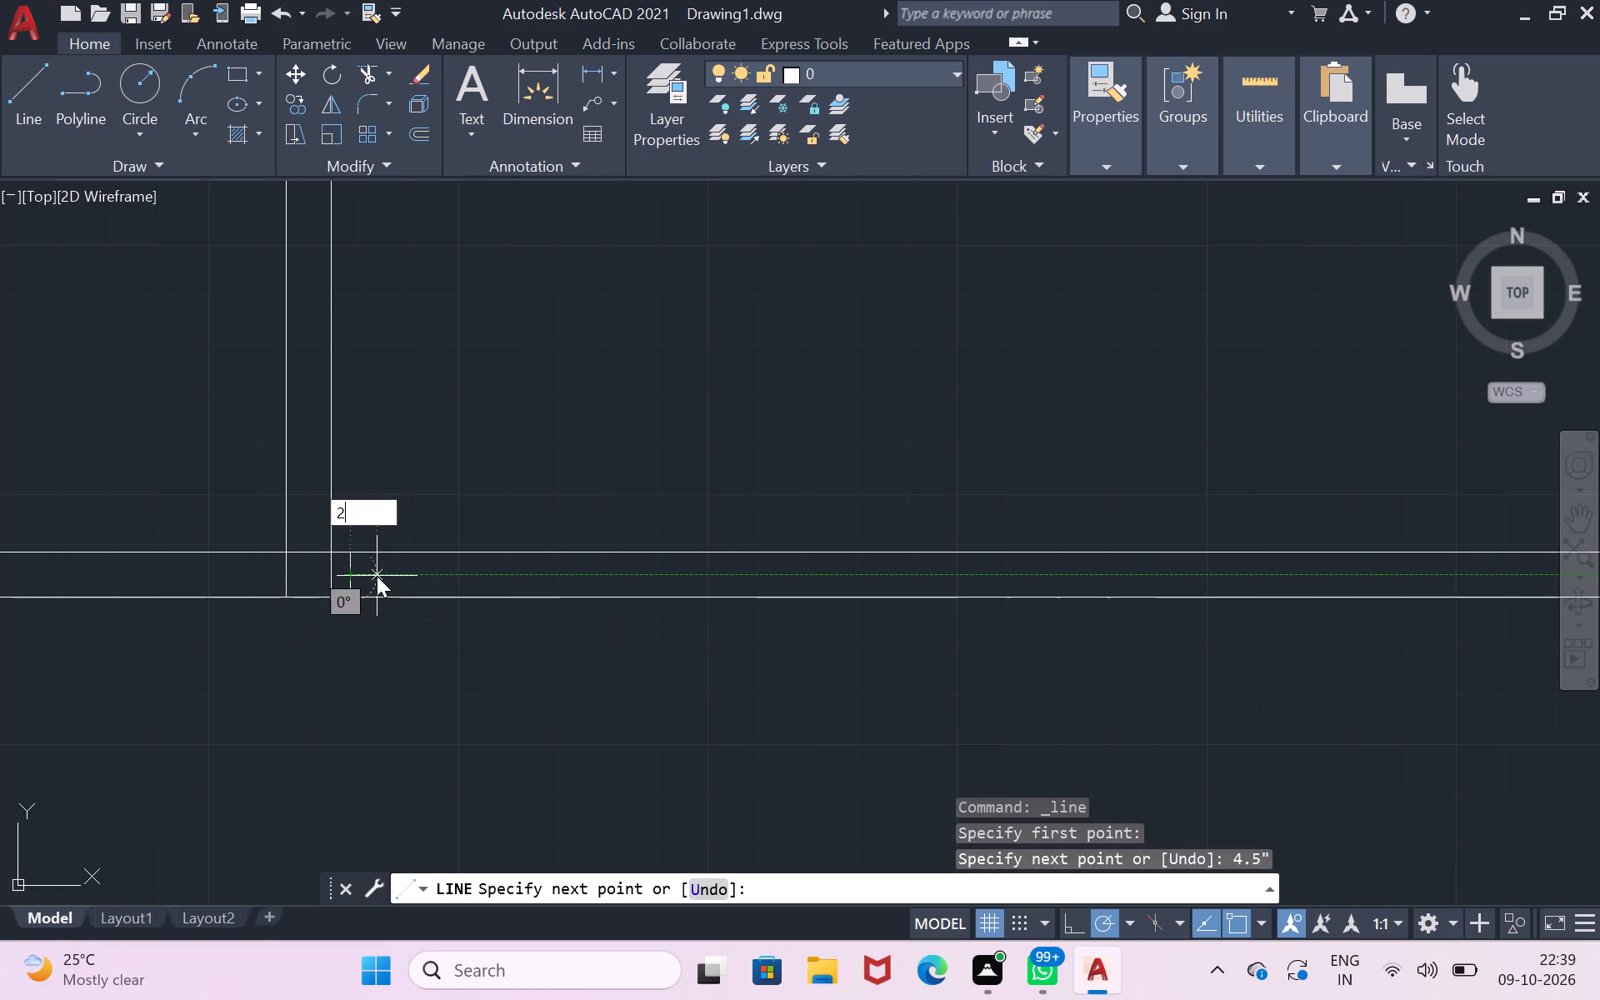
pyautogui.hotkey('shift', '"')
pyautogui.press('Return')
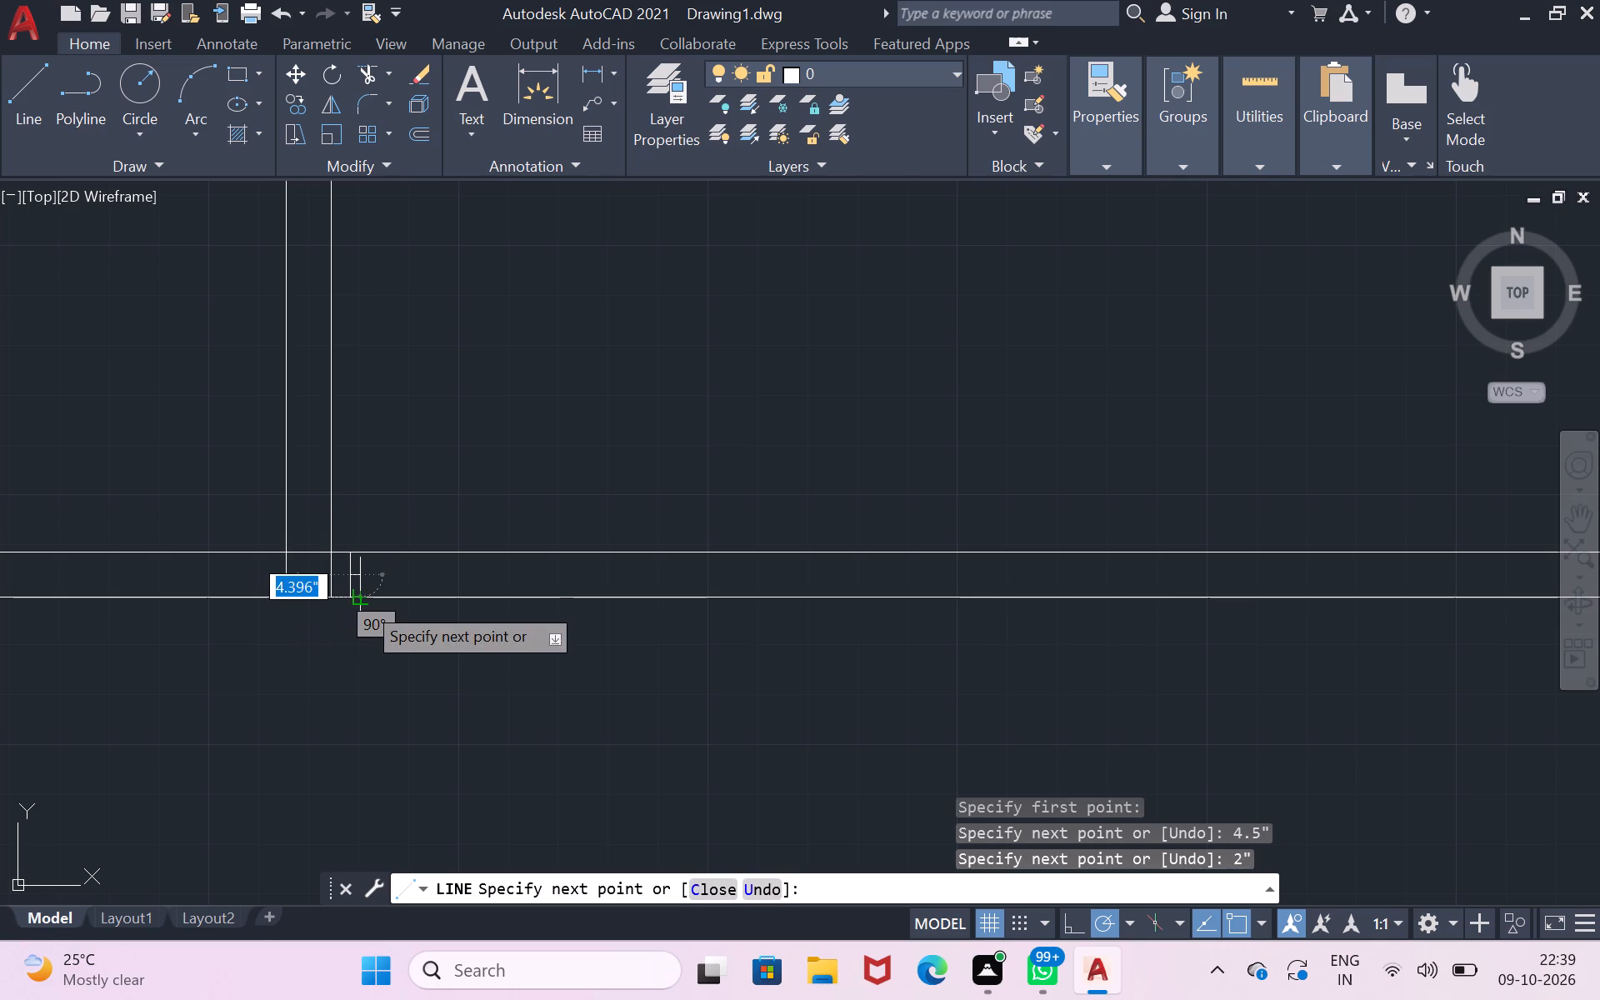
pyautogui.click(363, 602)
pyautogui.press('Return')
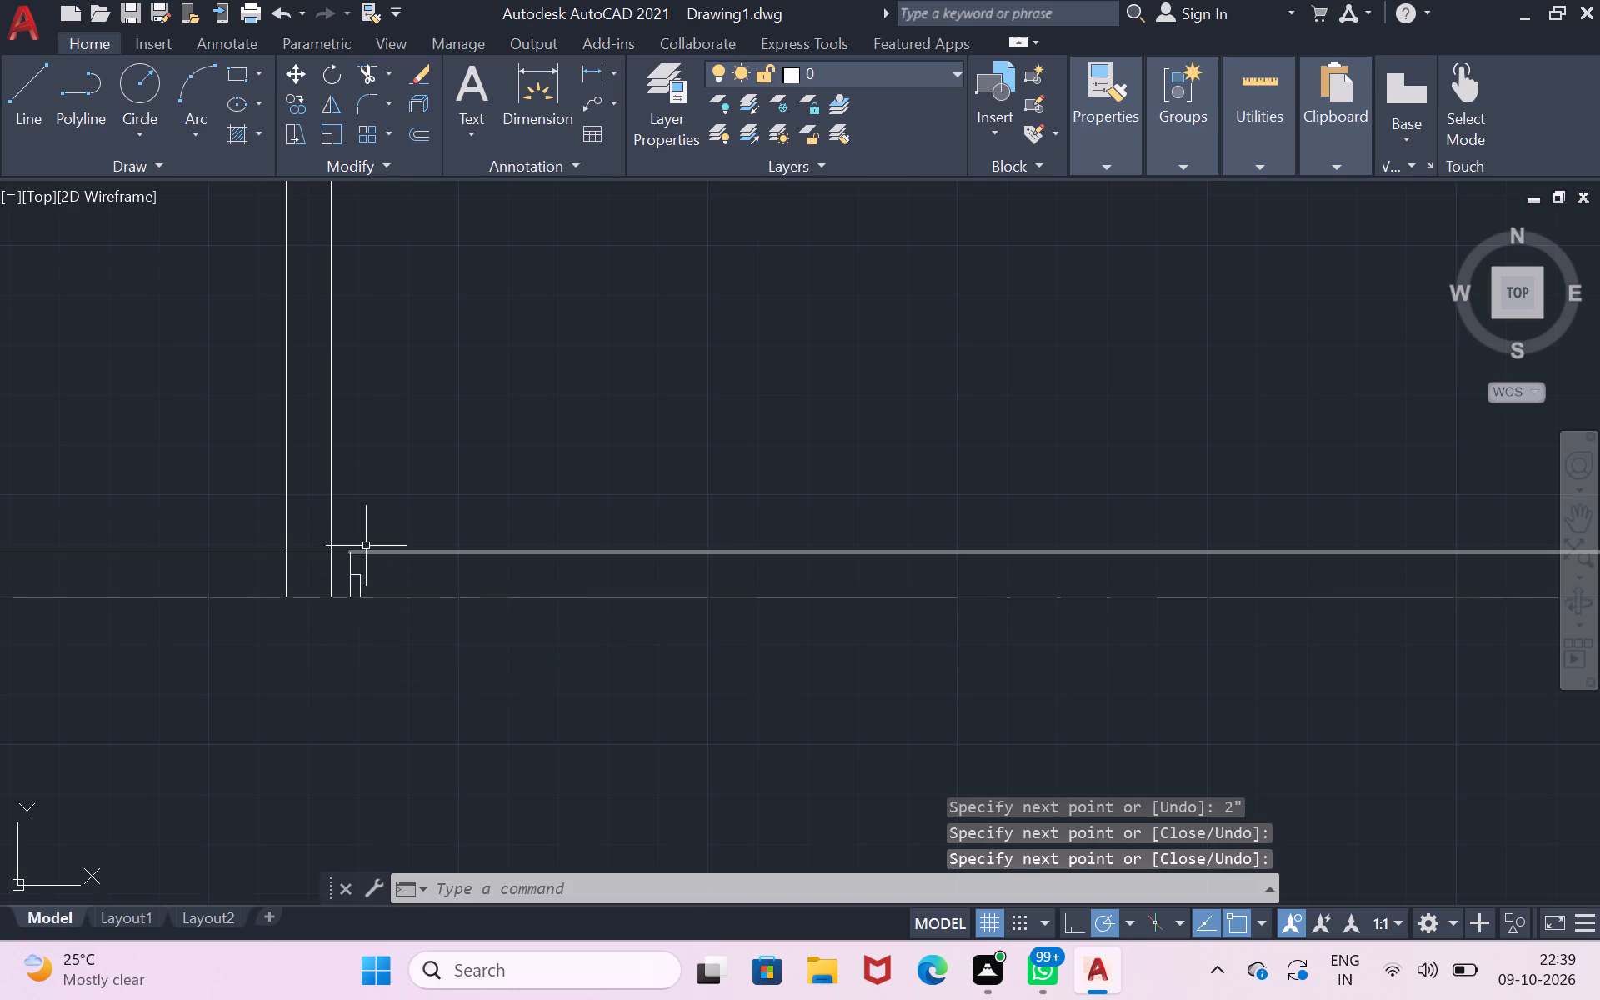
# Draw a 3' horizontal line from the notch's upper outer corner away from the room, then vertically down to the lower wall line.
pyautogui.click(13, 81)
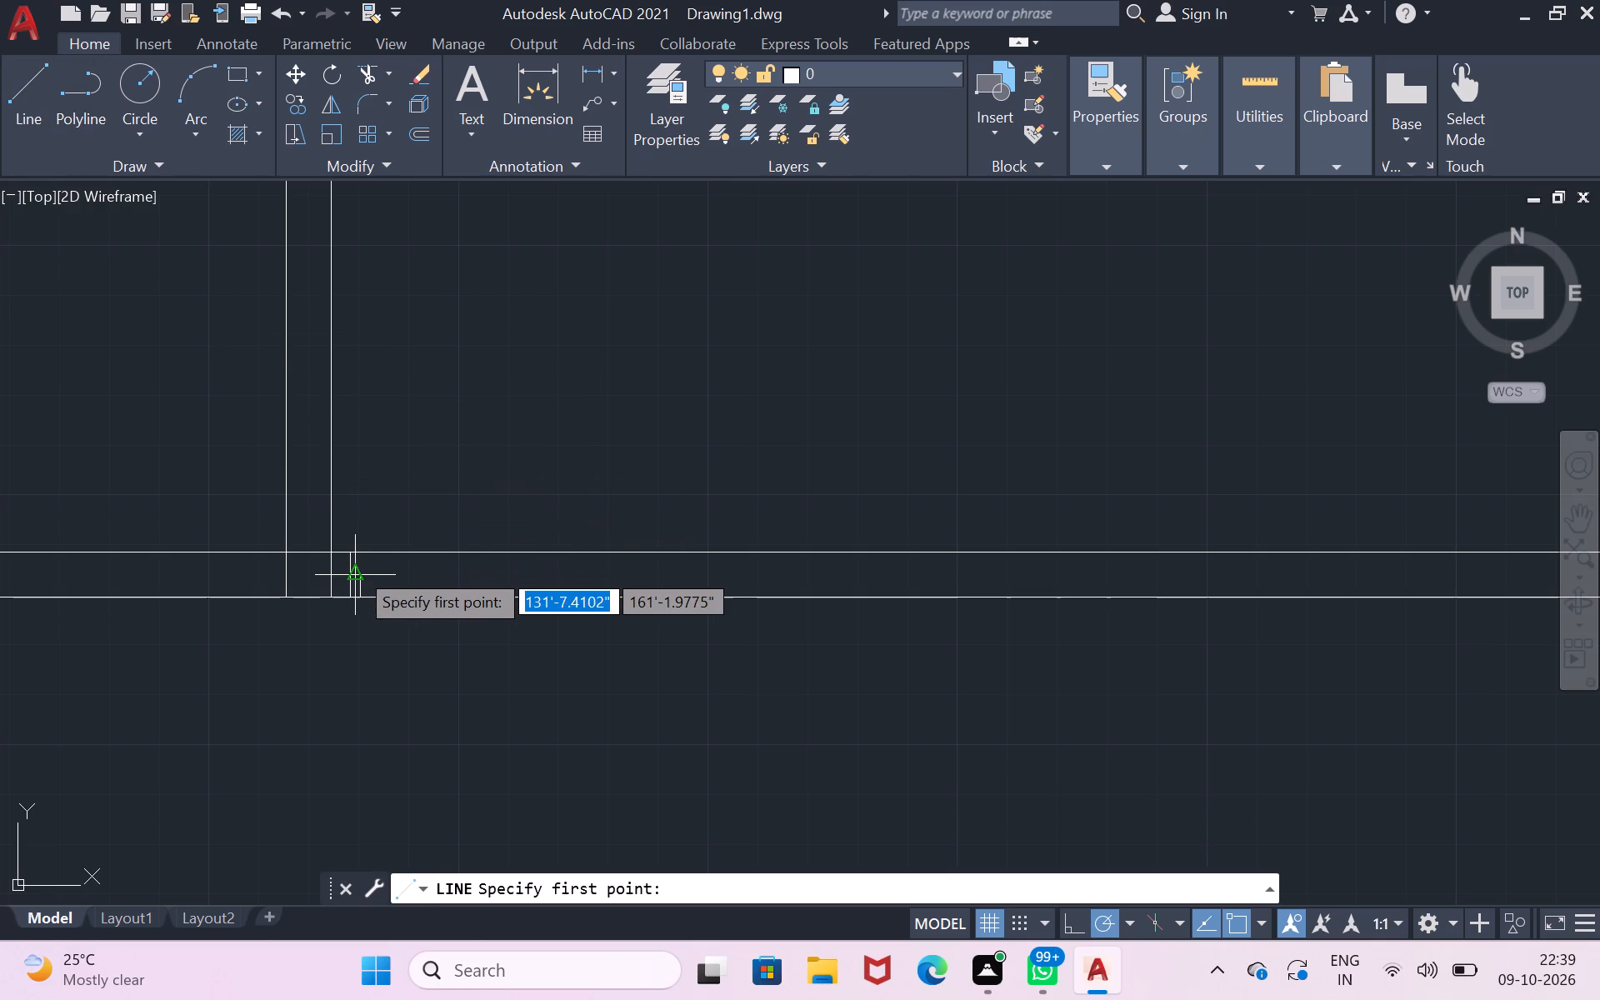
pyautogui.click(366, 573)
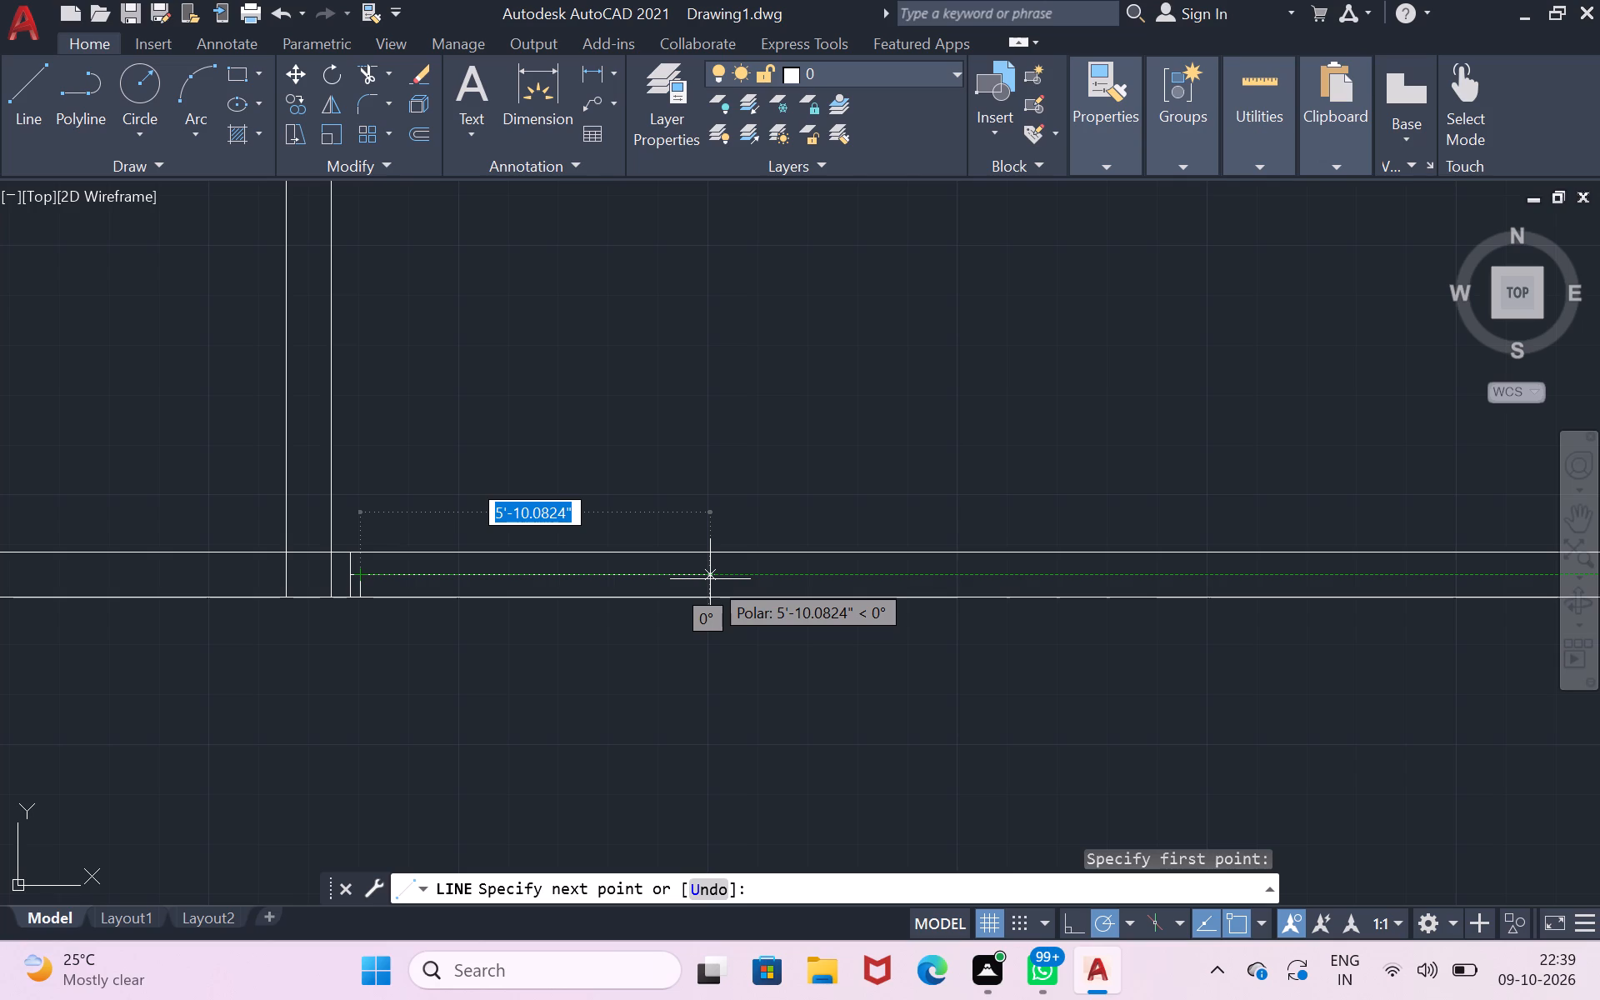
pyautogui.press('3')
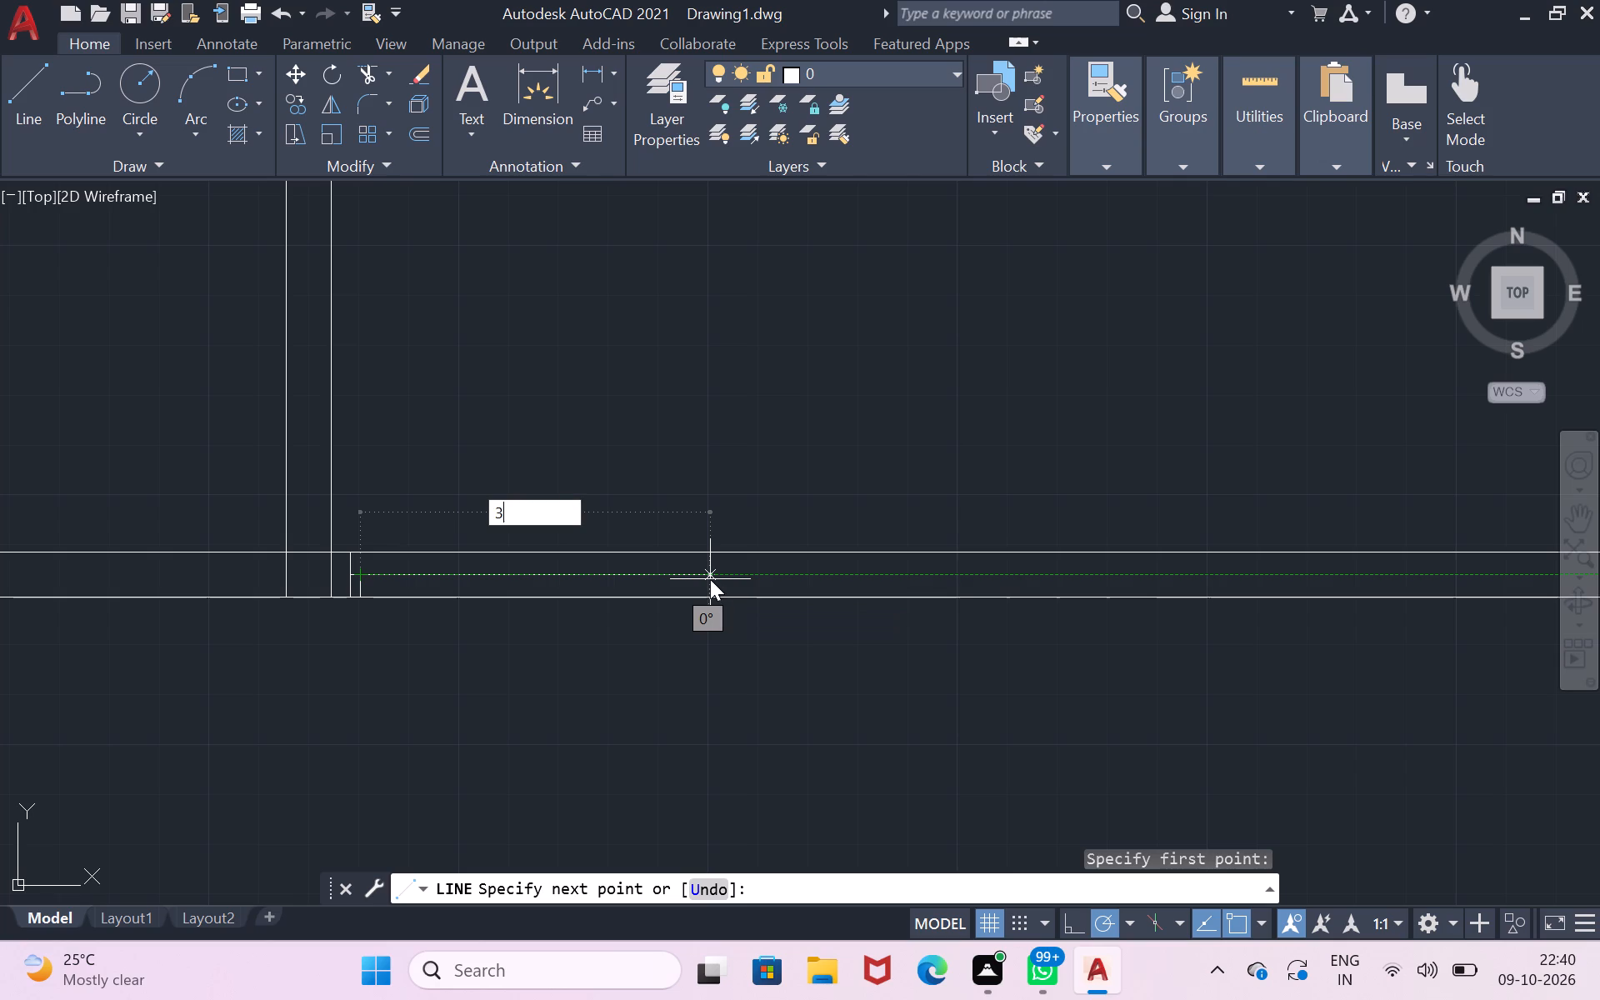
pyautogui.press("'")
pyautogui.press('Return')
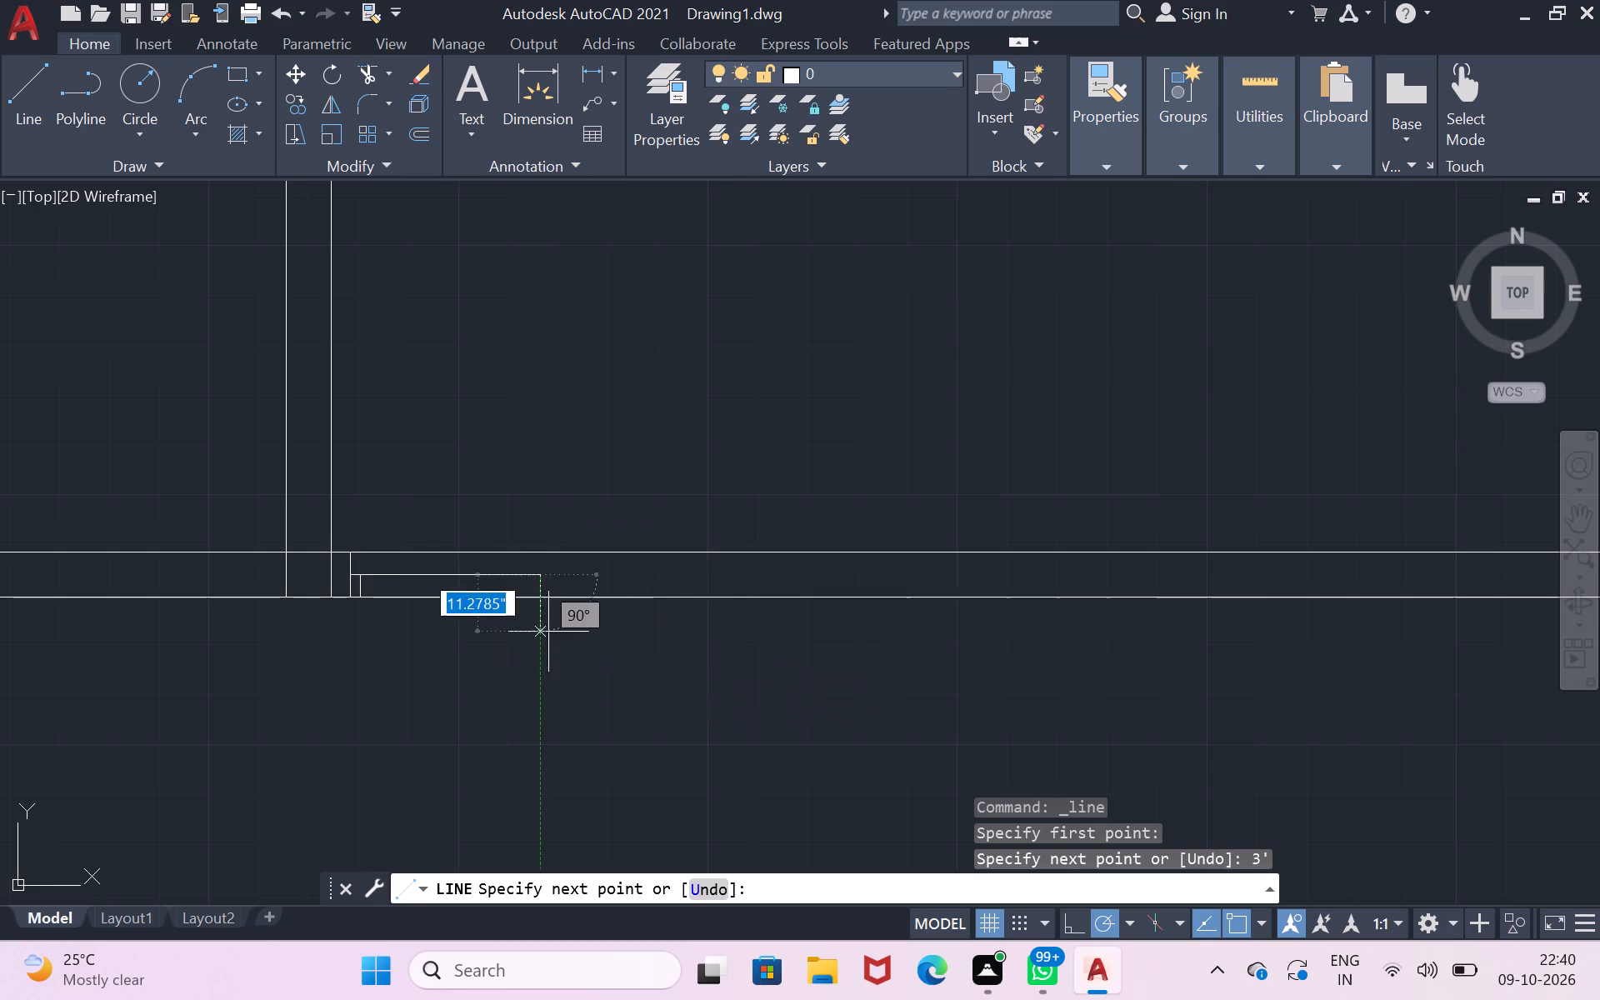
pyautogui.scroll(1, 560, 584)
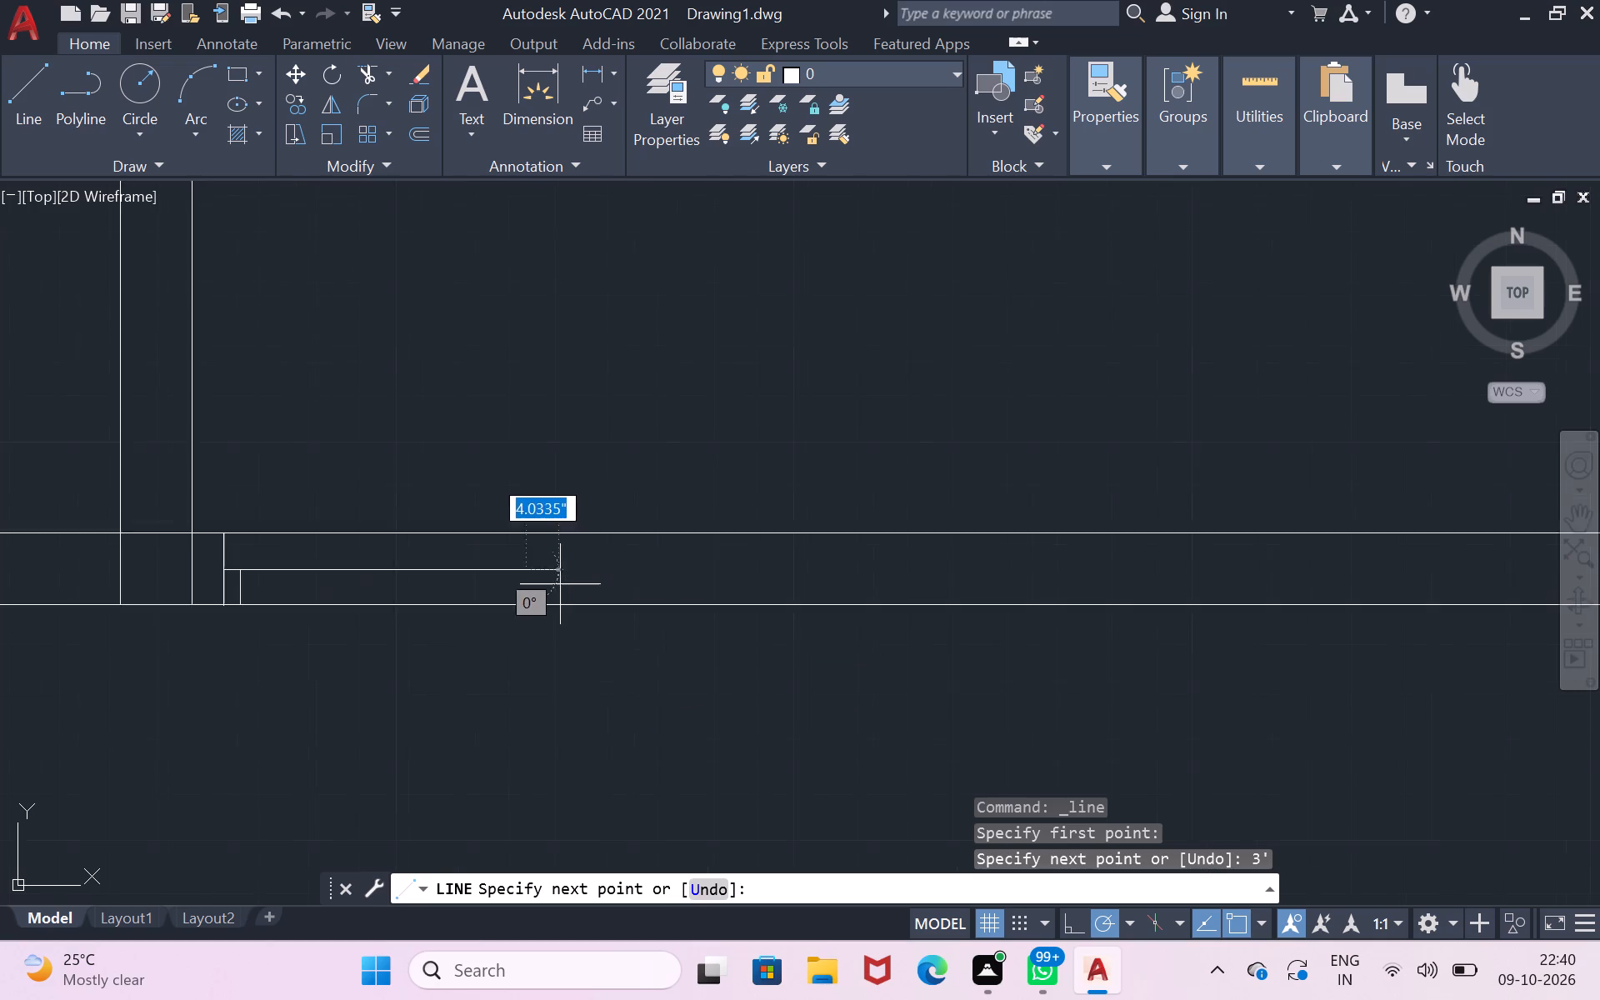
pyautogui.scroll(1, 560, 584)
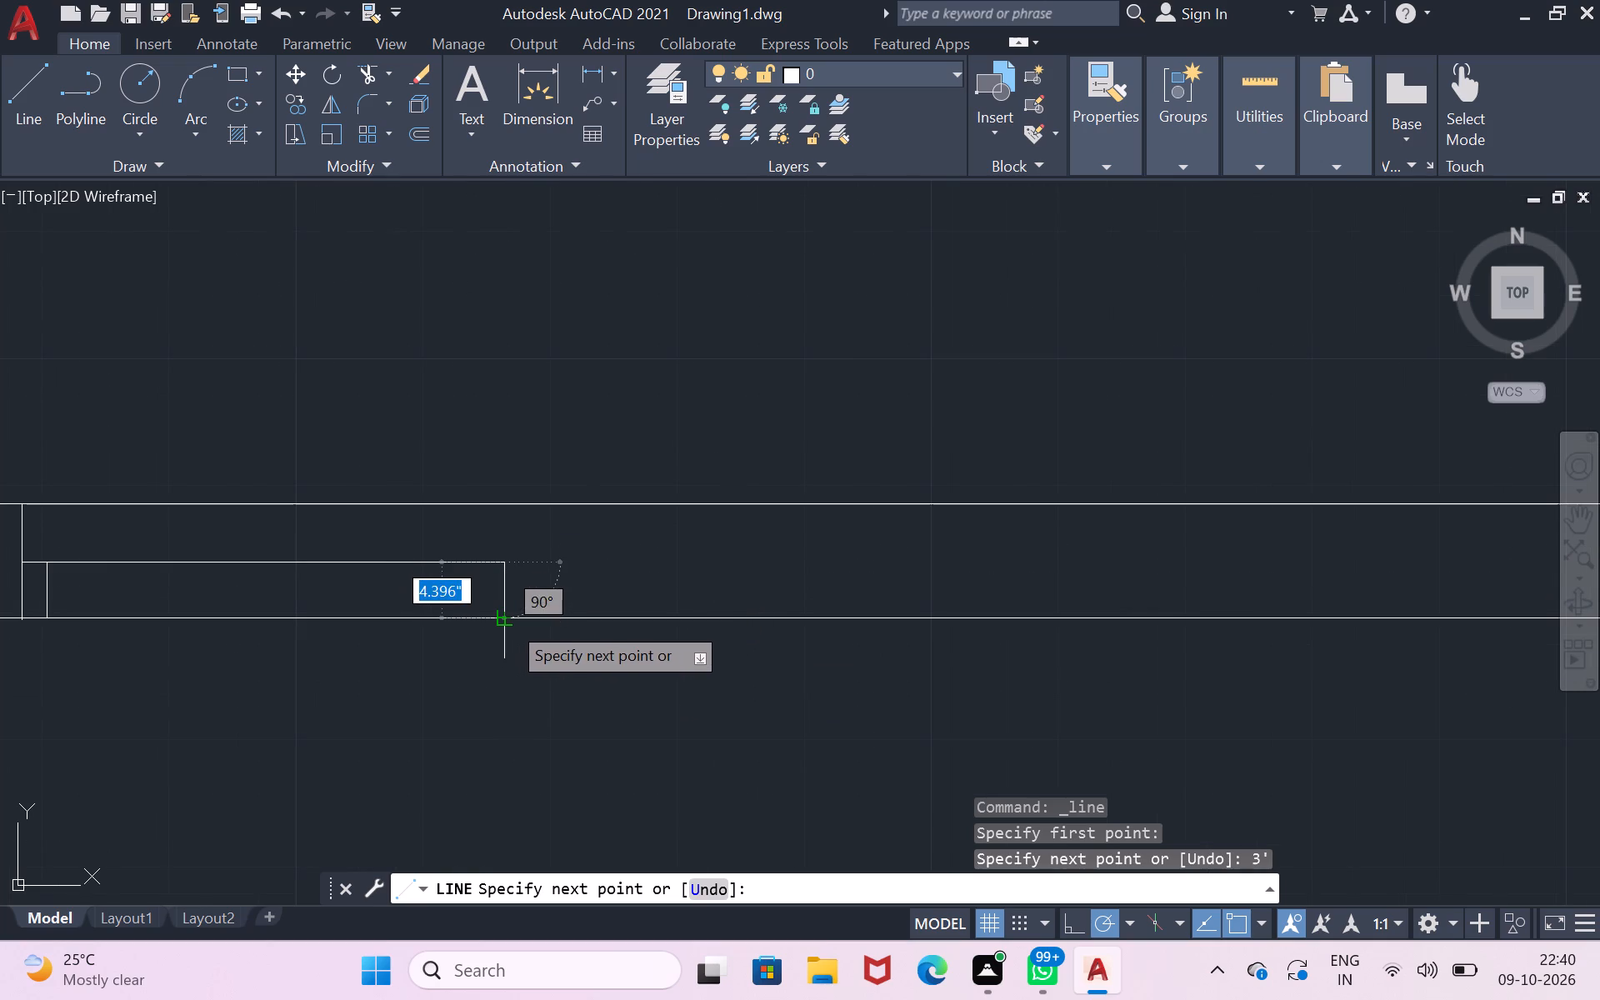
pyautogui.click(509, 622)
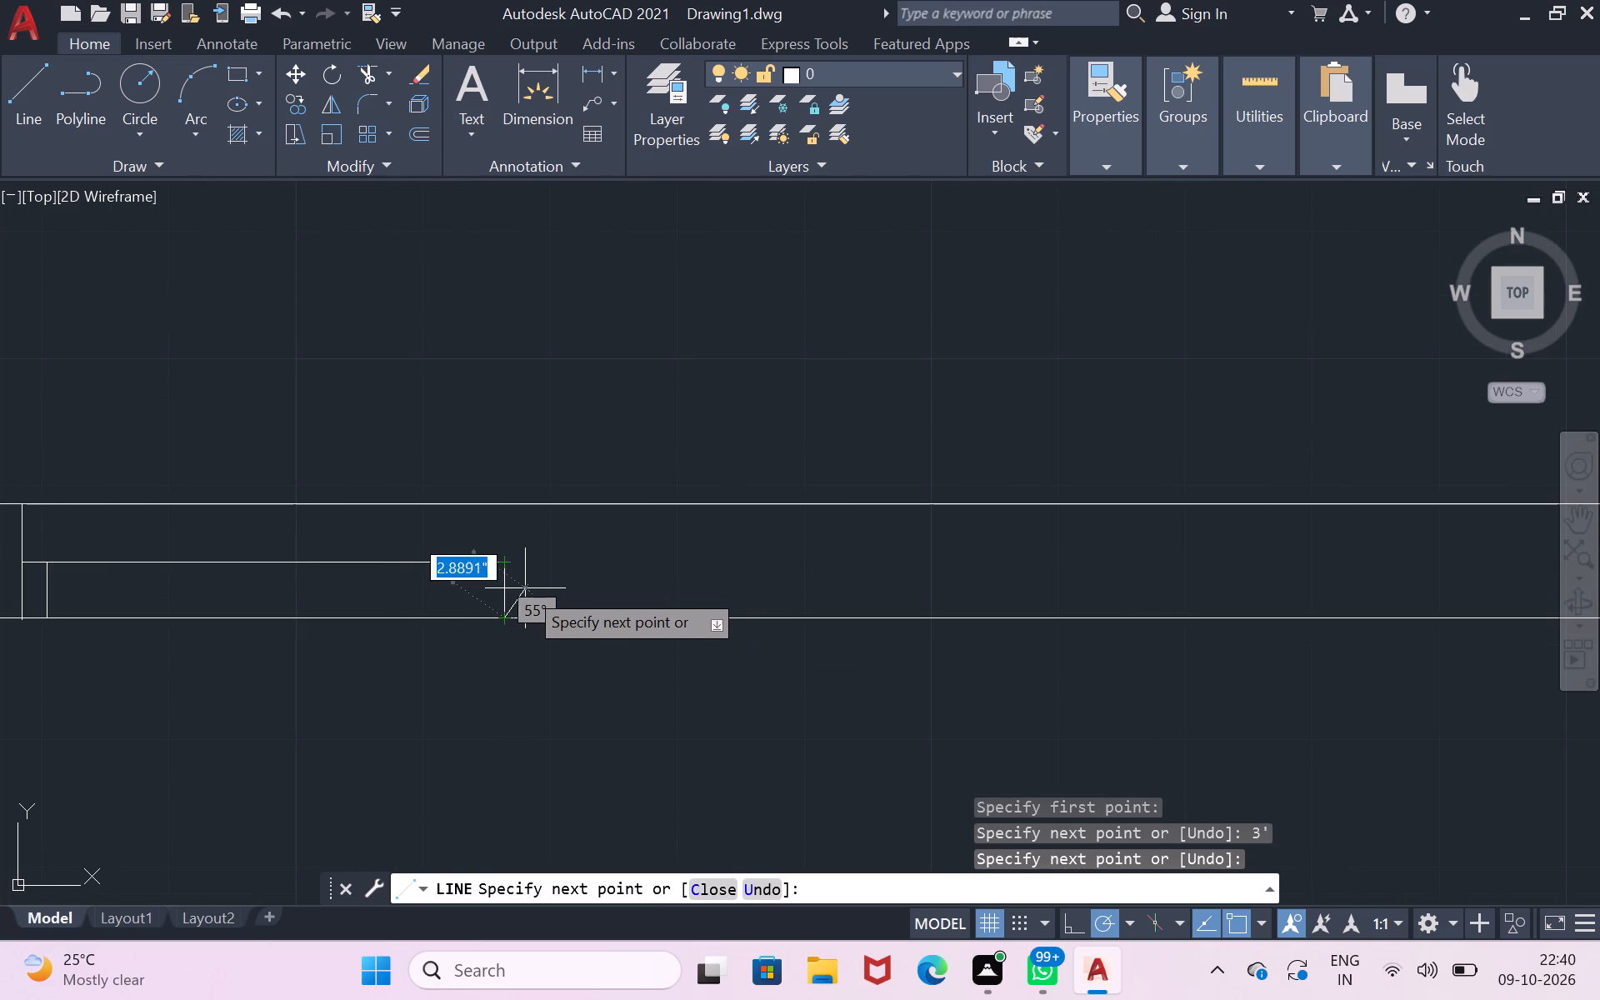
pyautogui.press('Return')
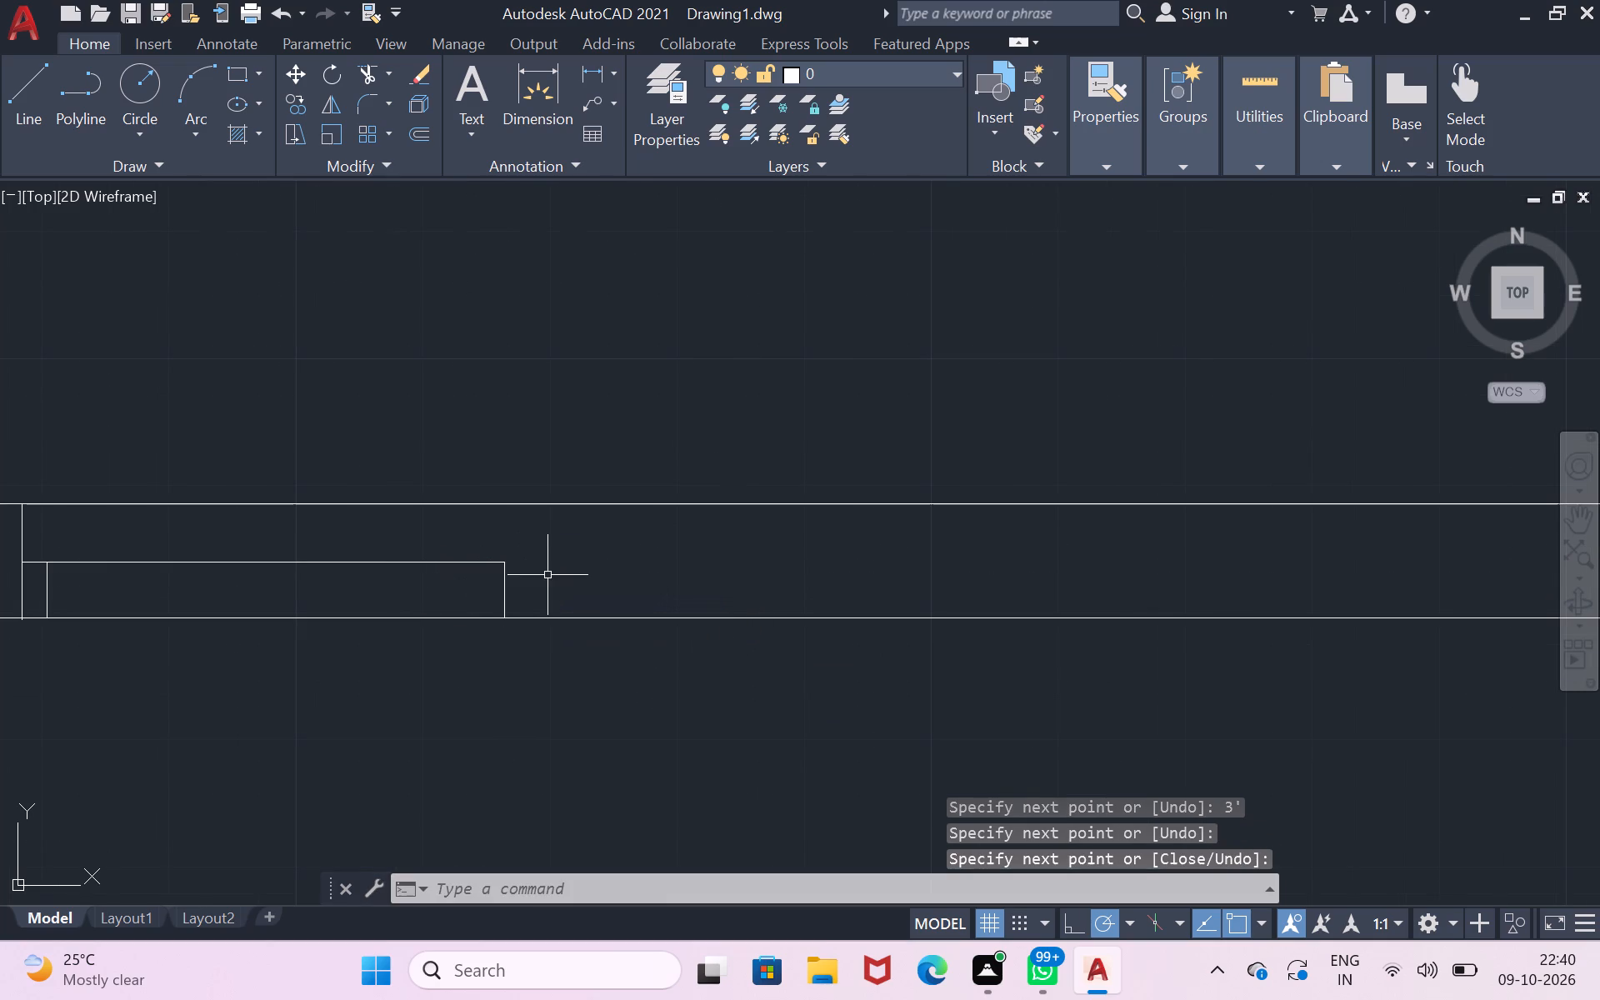
# From the 3' line's far end, draw a 2" horizontal line outward and a vertical line up to the upper wall line.
pyautogui.press('Return')
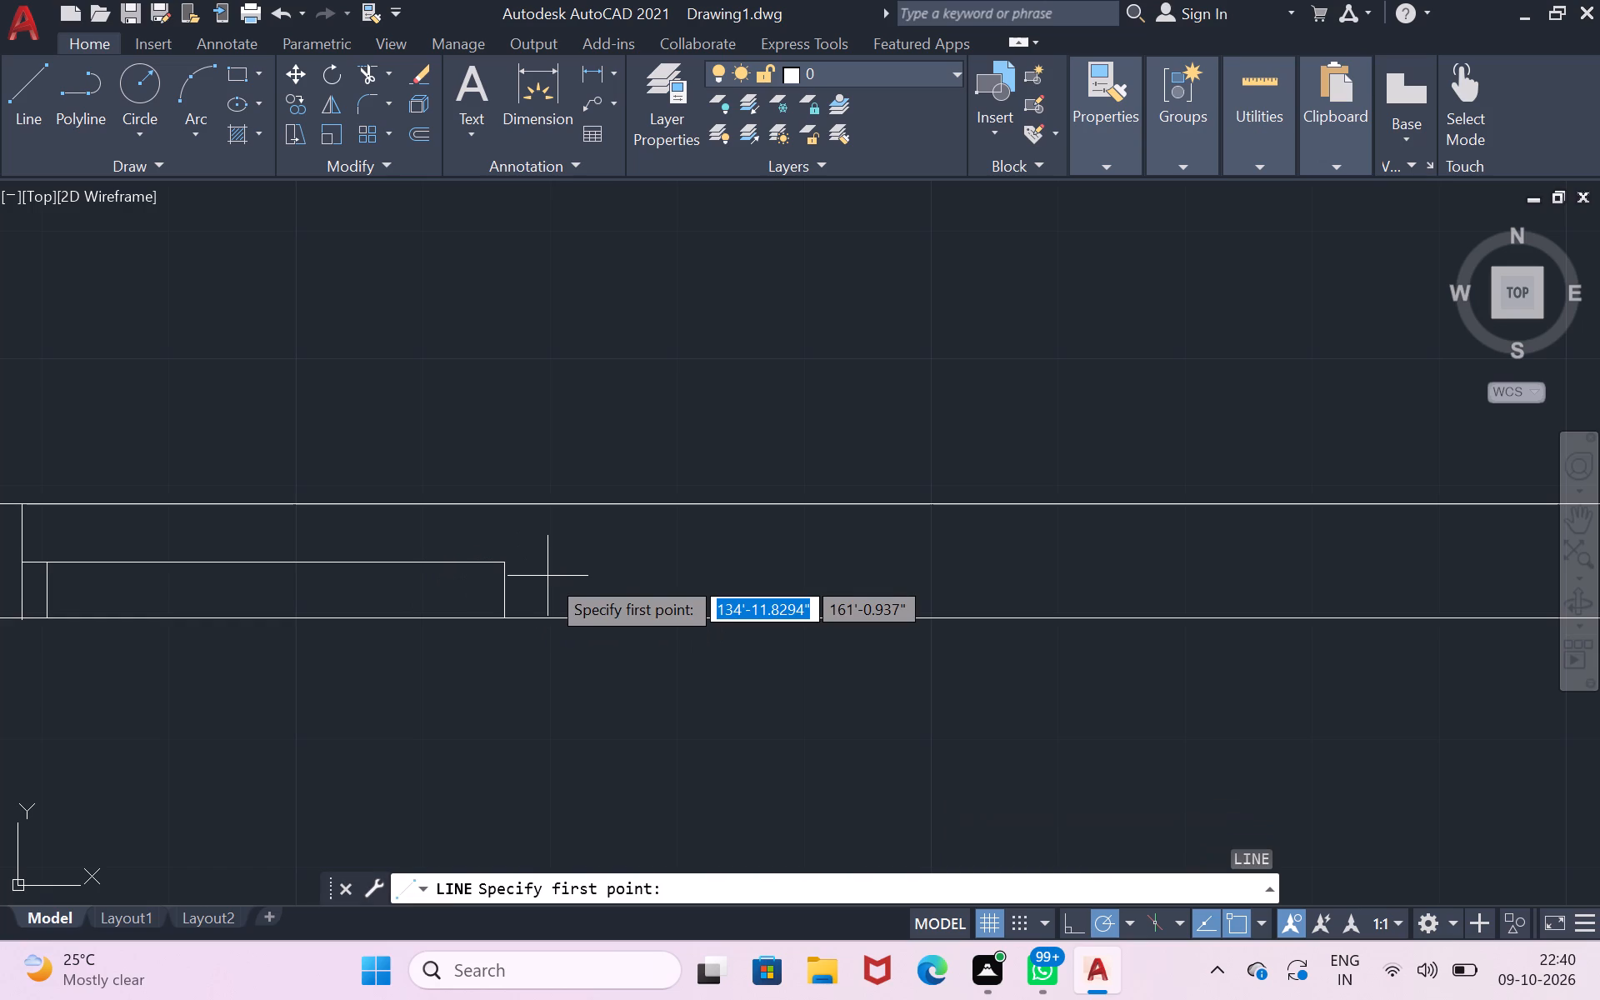
pyautogui.click(499, 570)
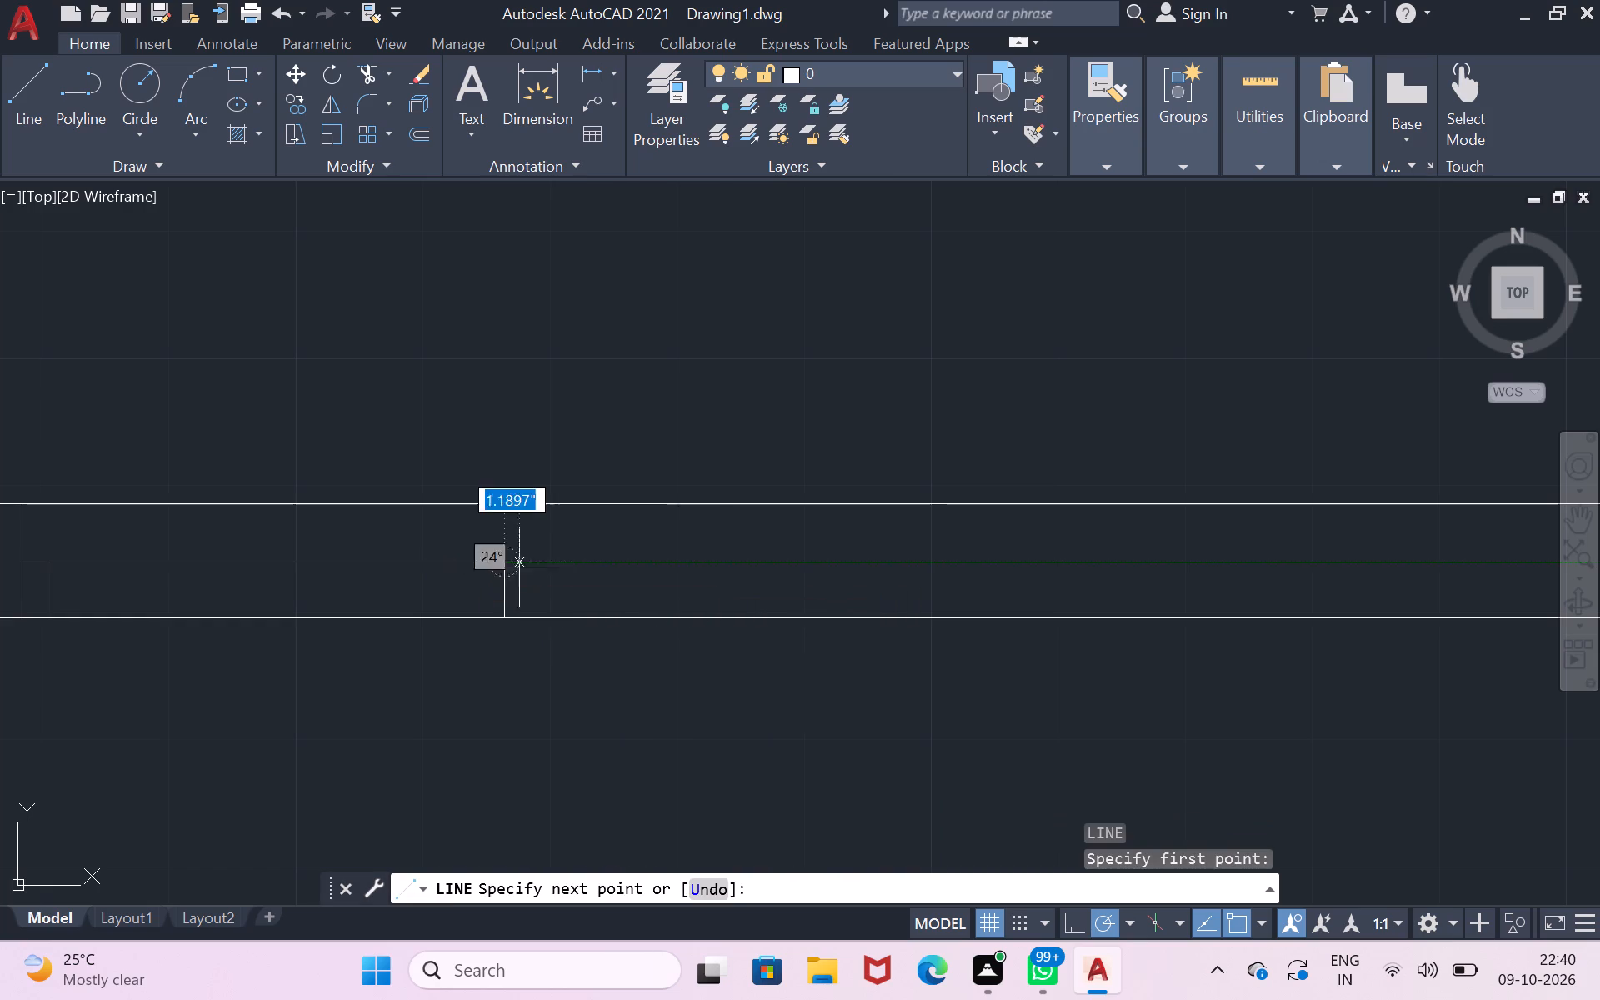
pyautogui.press('2')
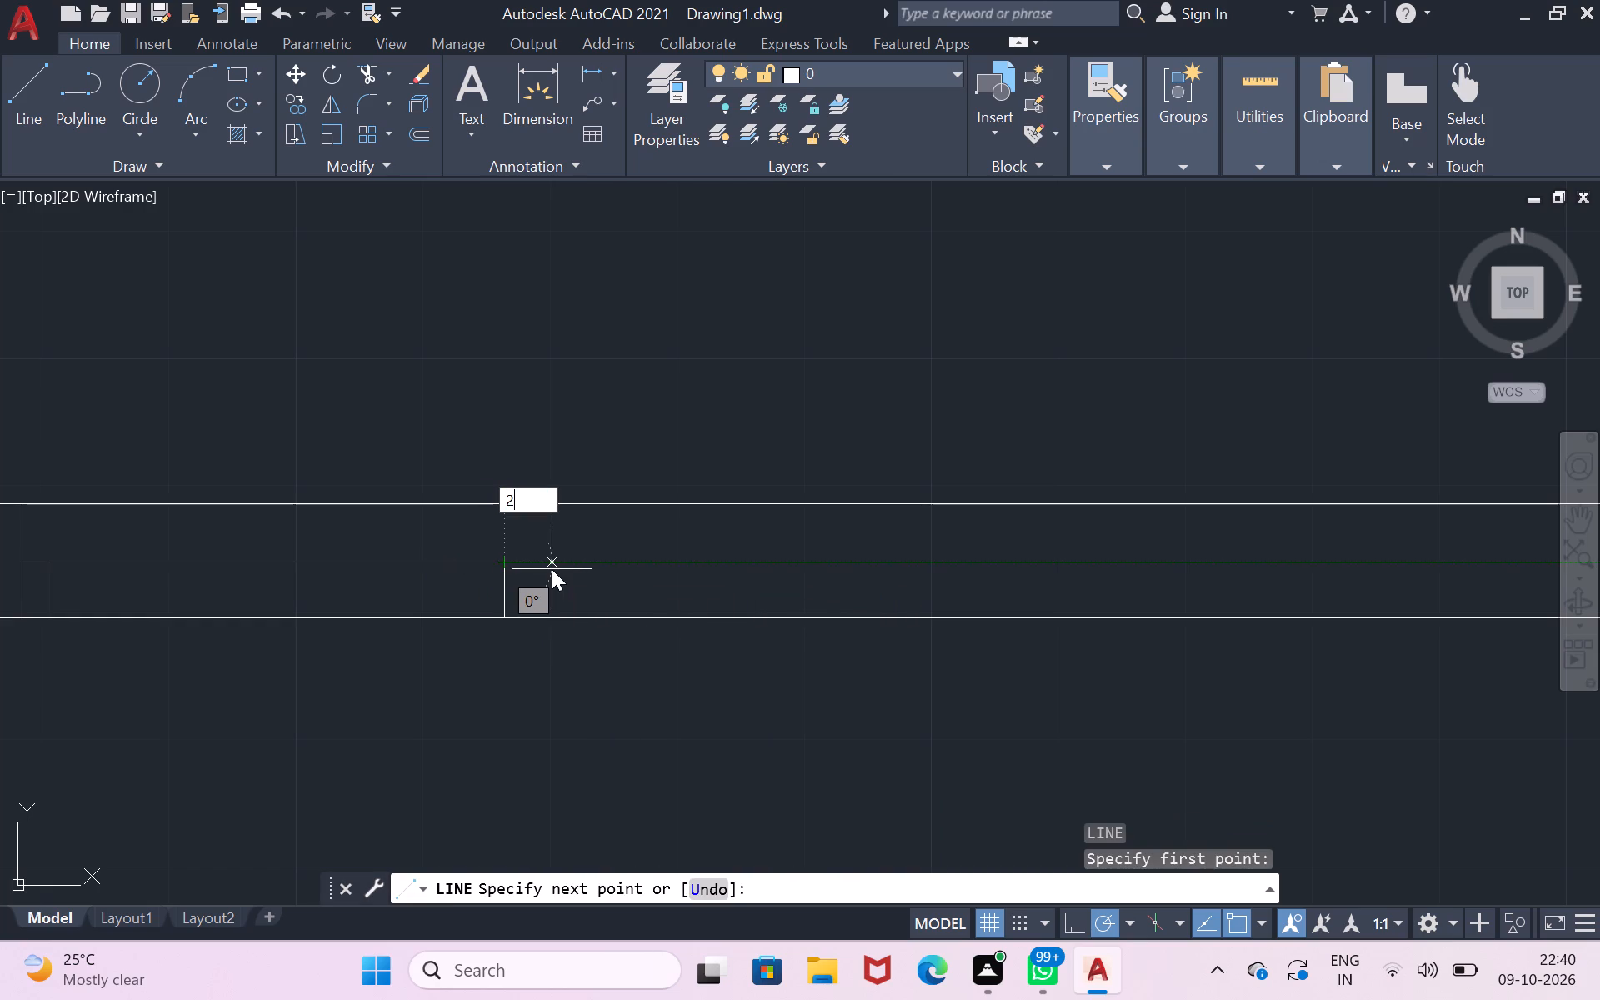
pyautogui.hotkey('shift', '"')
pyautogui.press('Return')
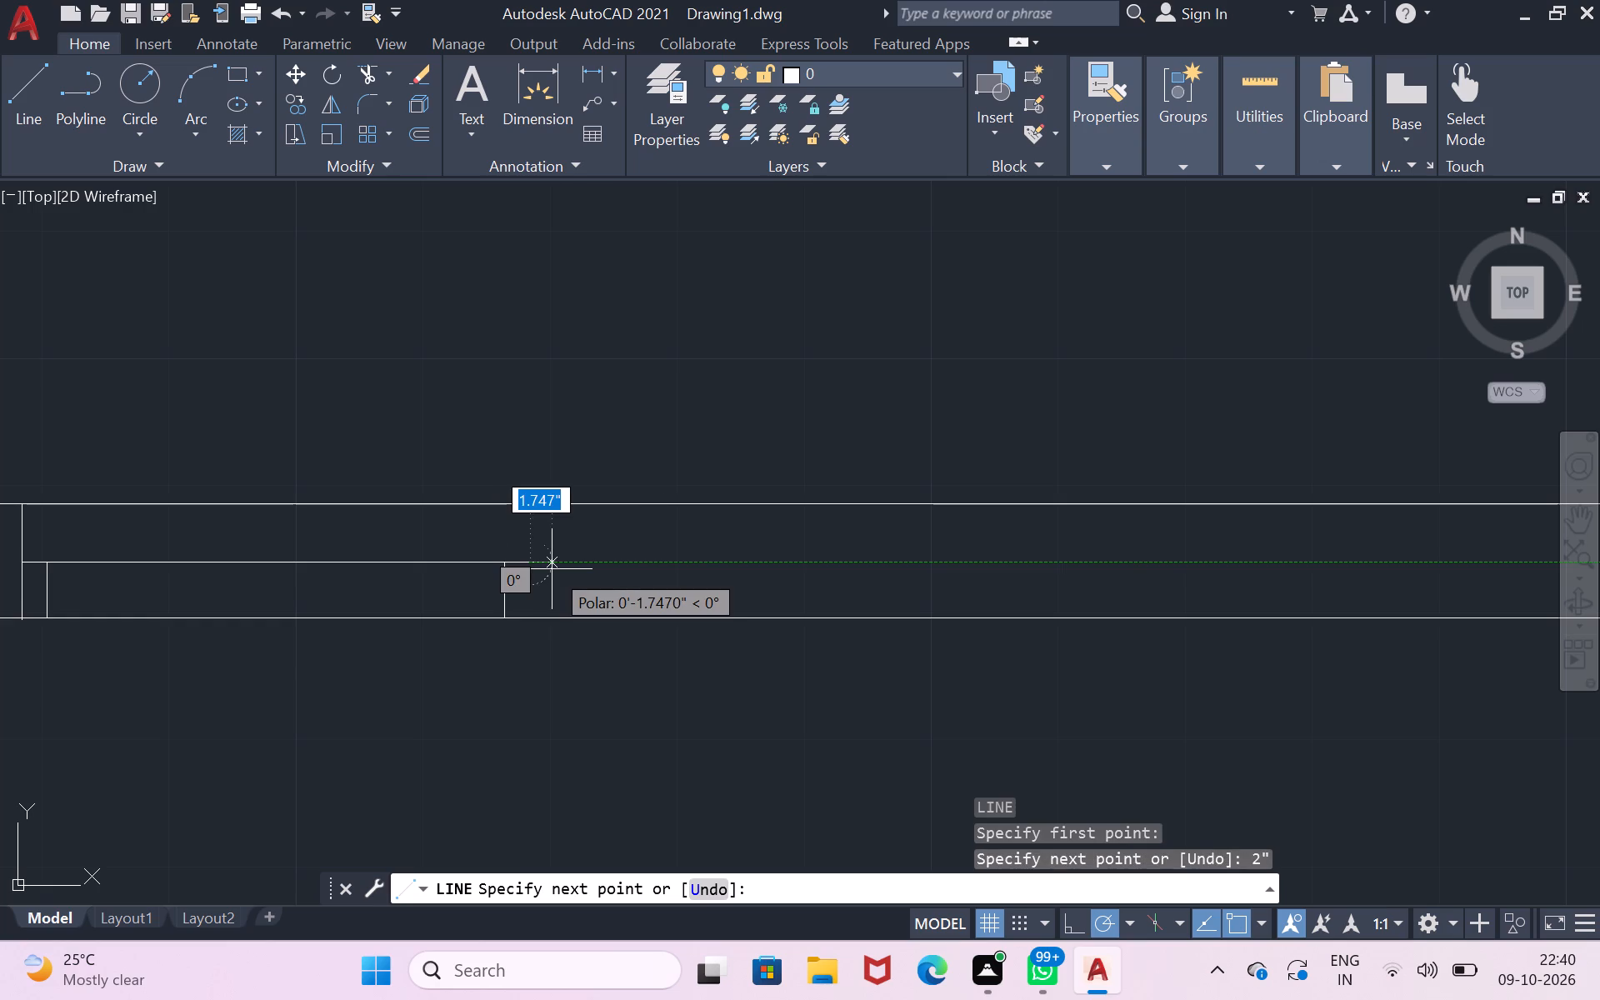
pyautogui.doubleClick(526, 506)
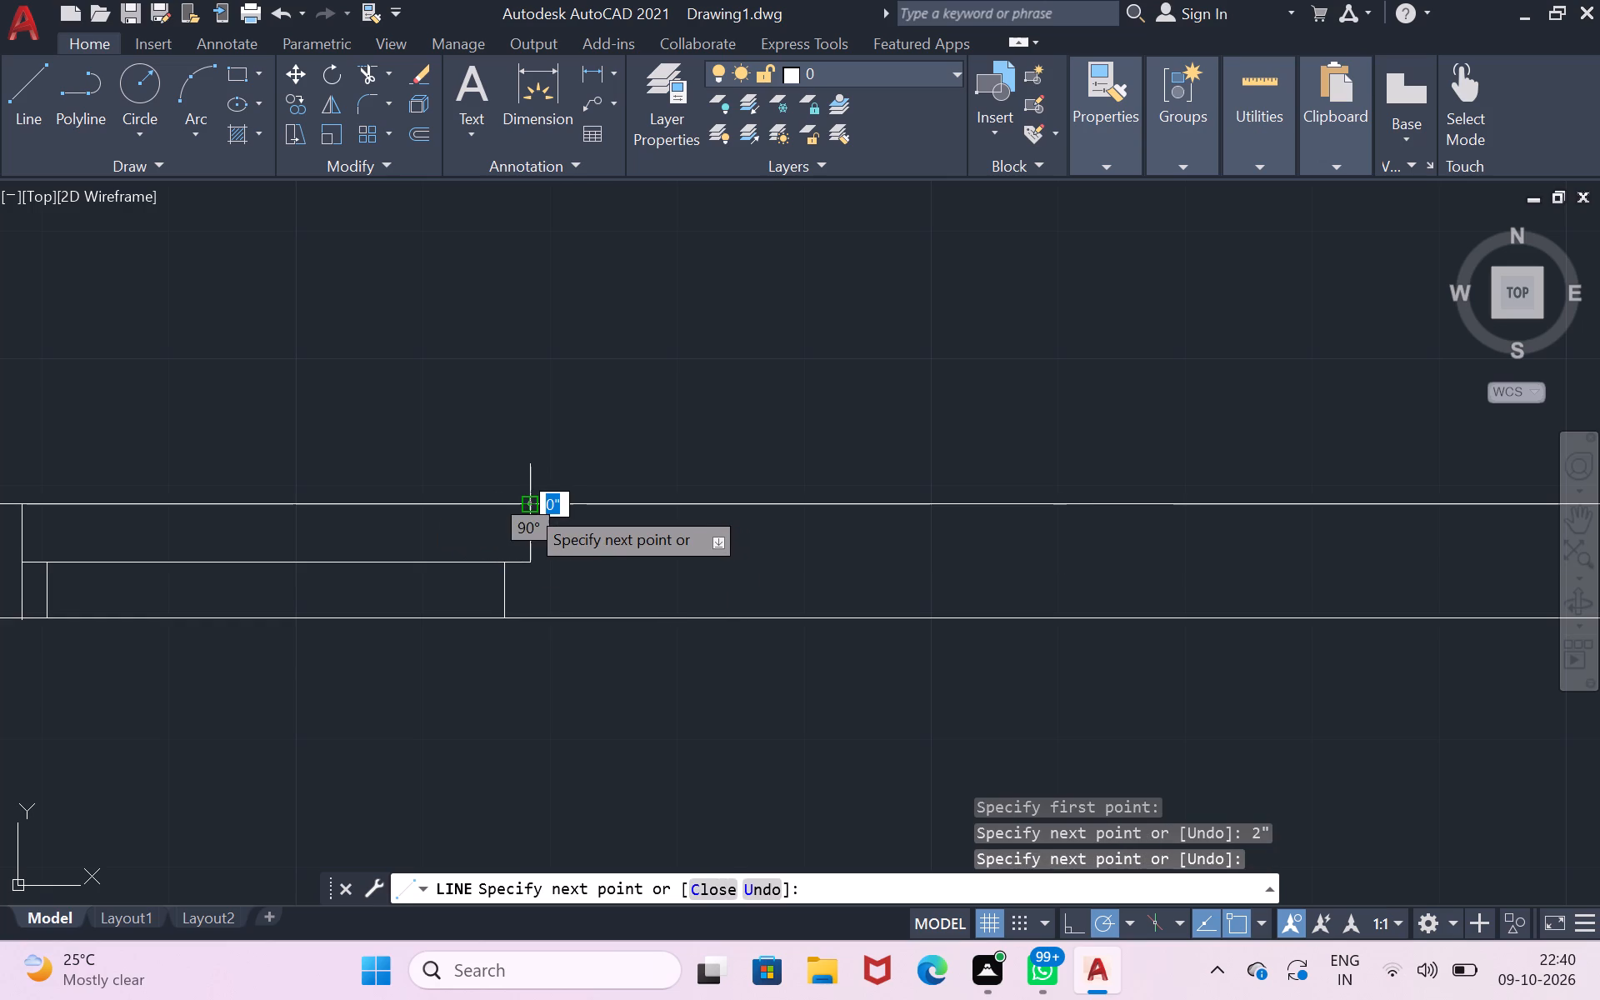
pyautogui.press('Return')
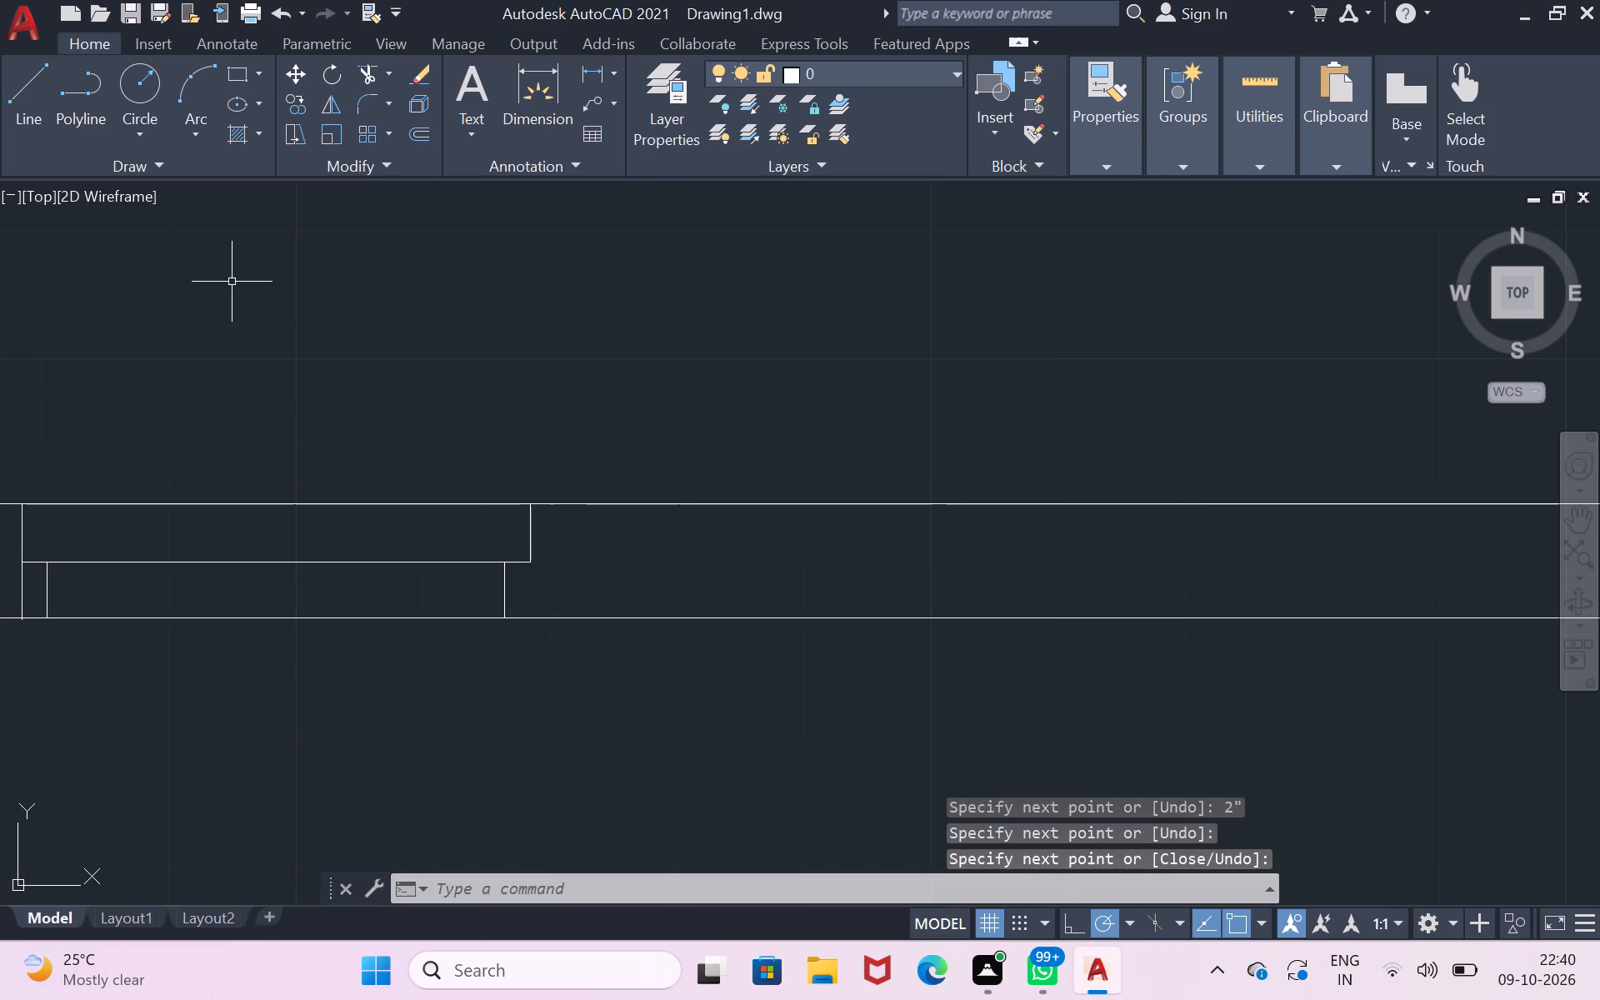
# Trim the upper wall line and the 3' horizontal line between the two notched jambs to clear the opening.
pyautogui.scroll(-1, 232, 281)
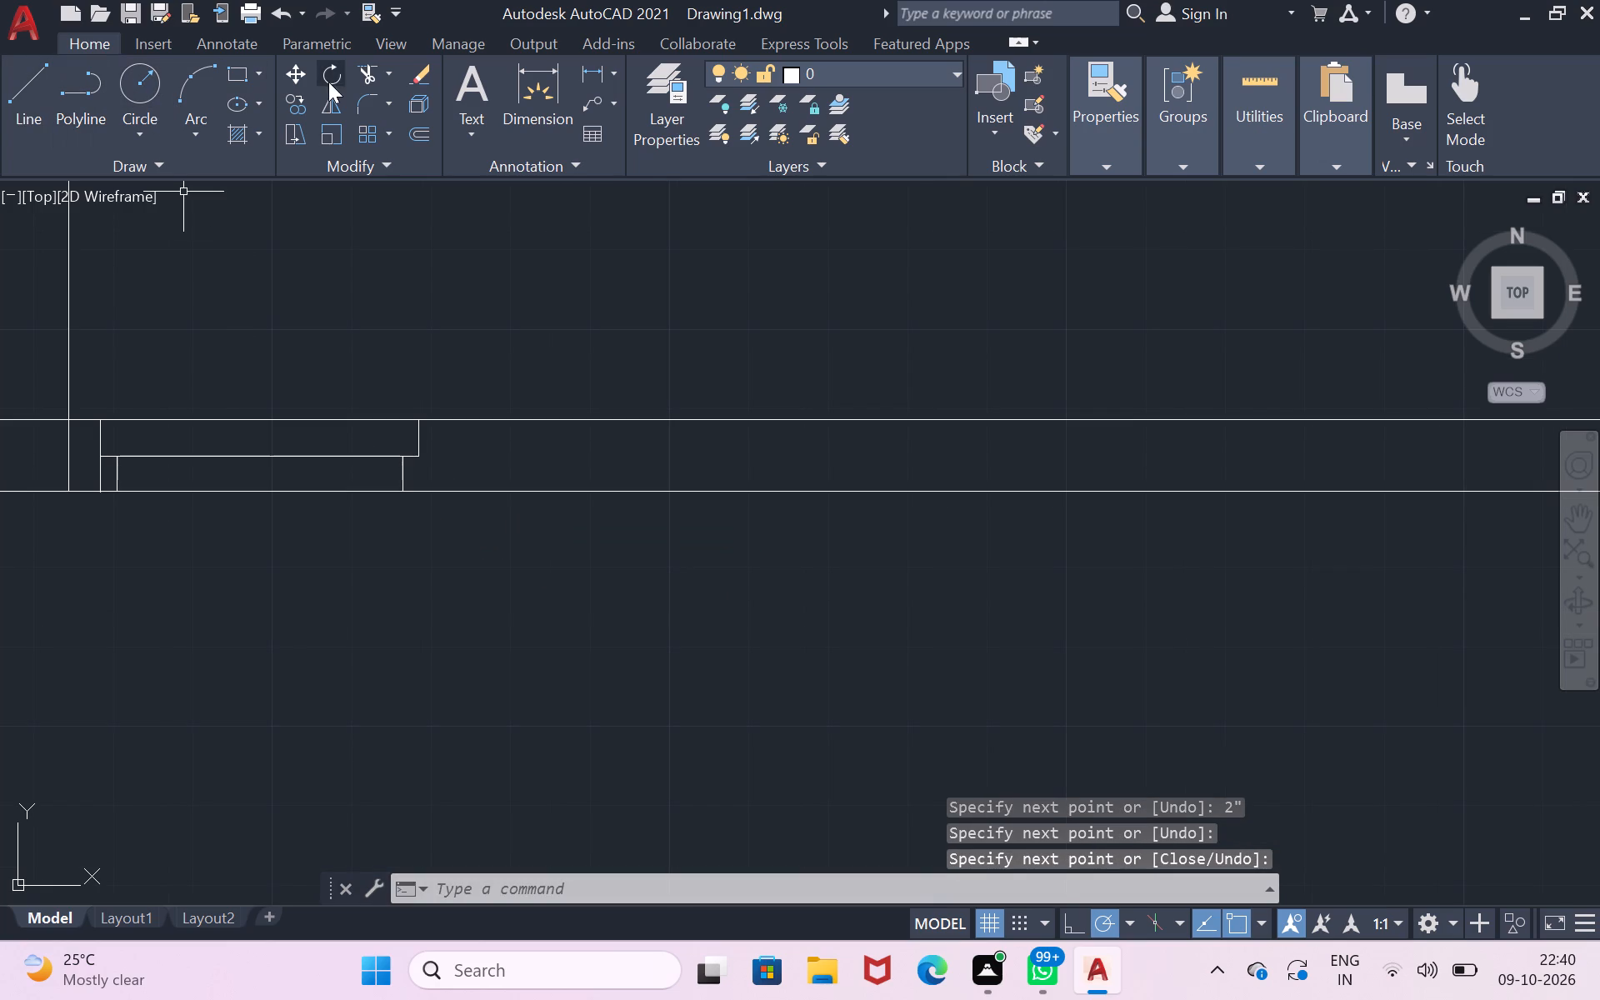
pyautogui.click(362, 75)
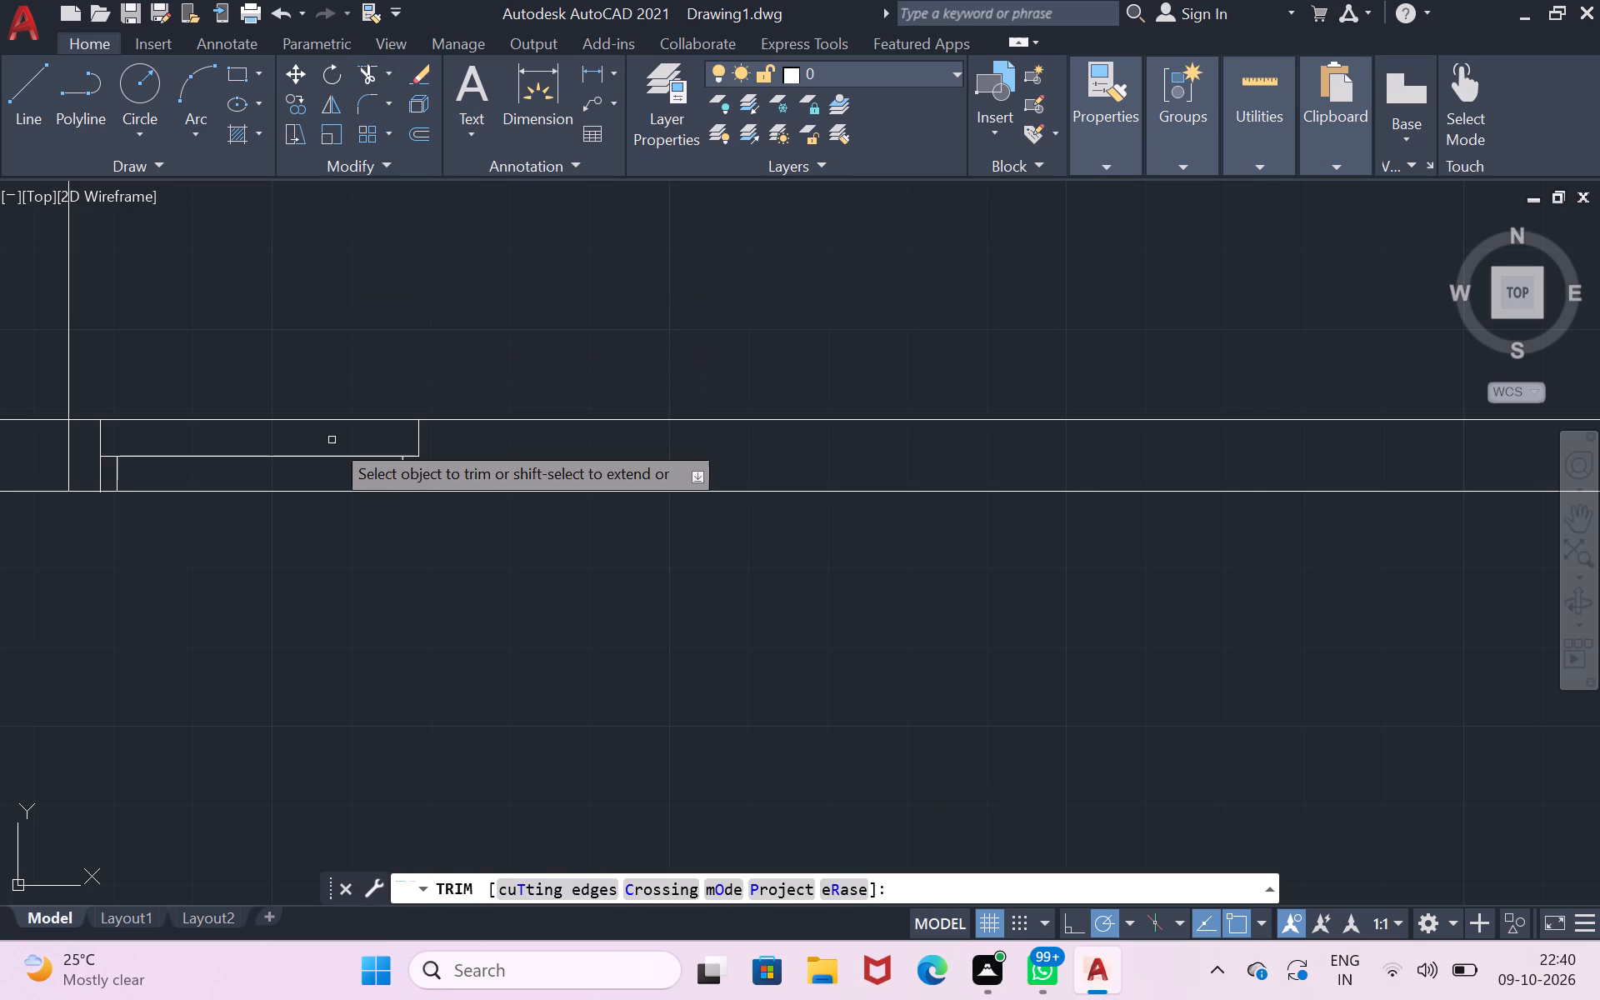
pyautogui.click(331, 420)
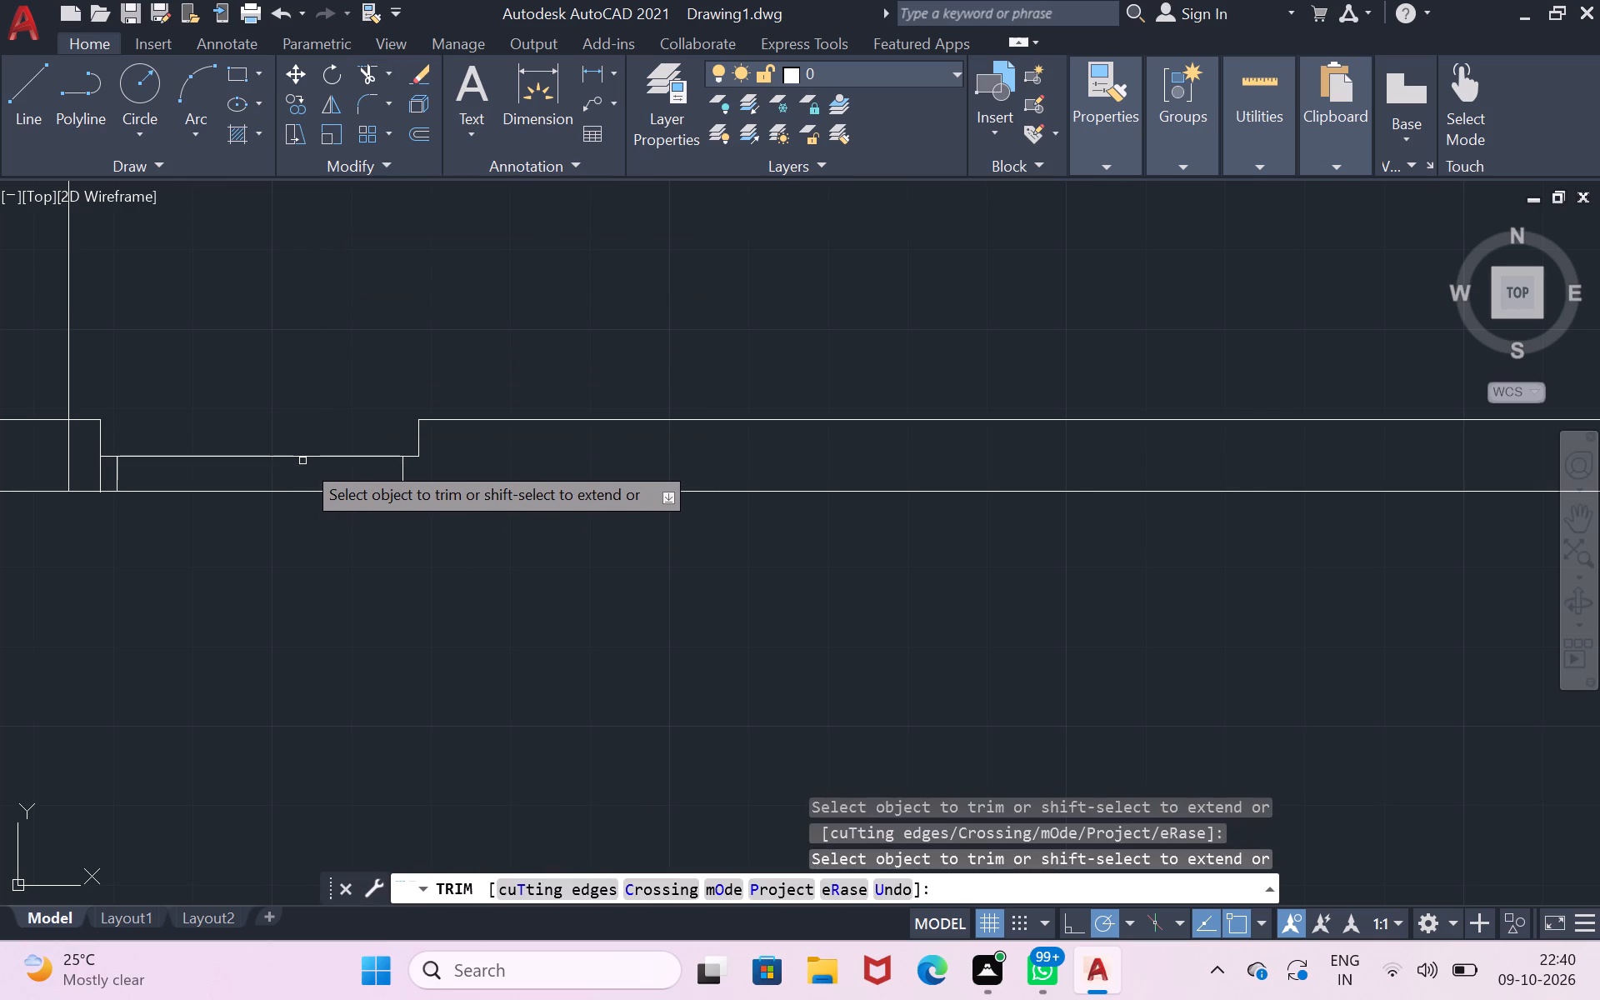
pyautogui.click(302, 458)
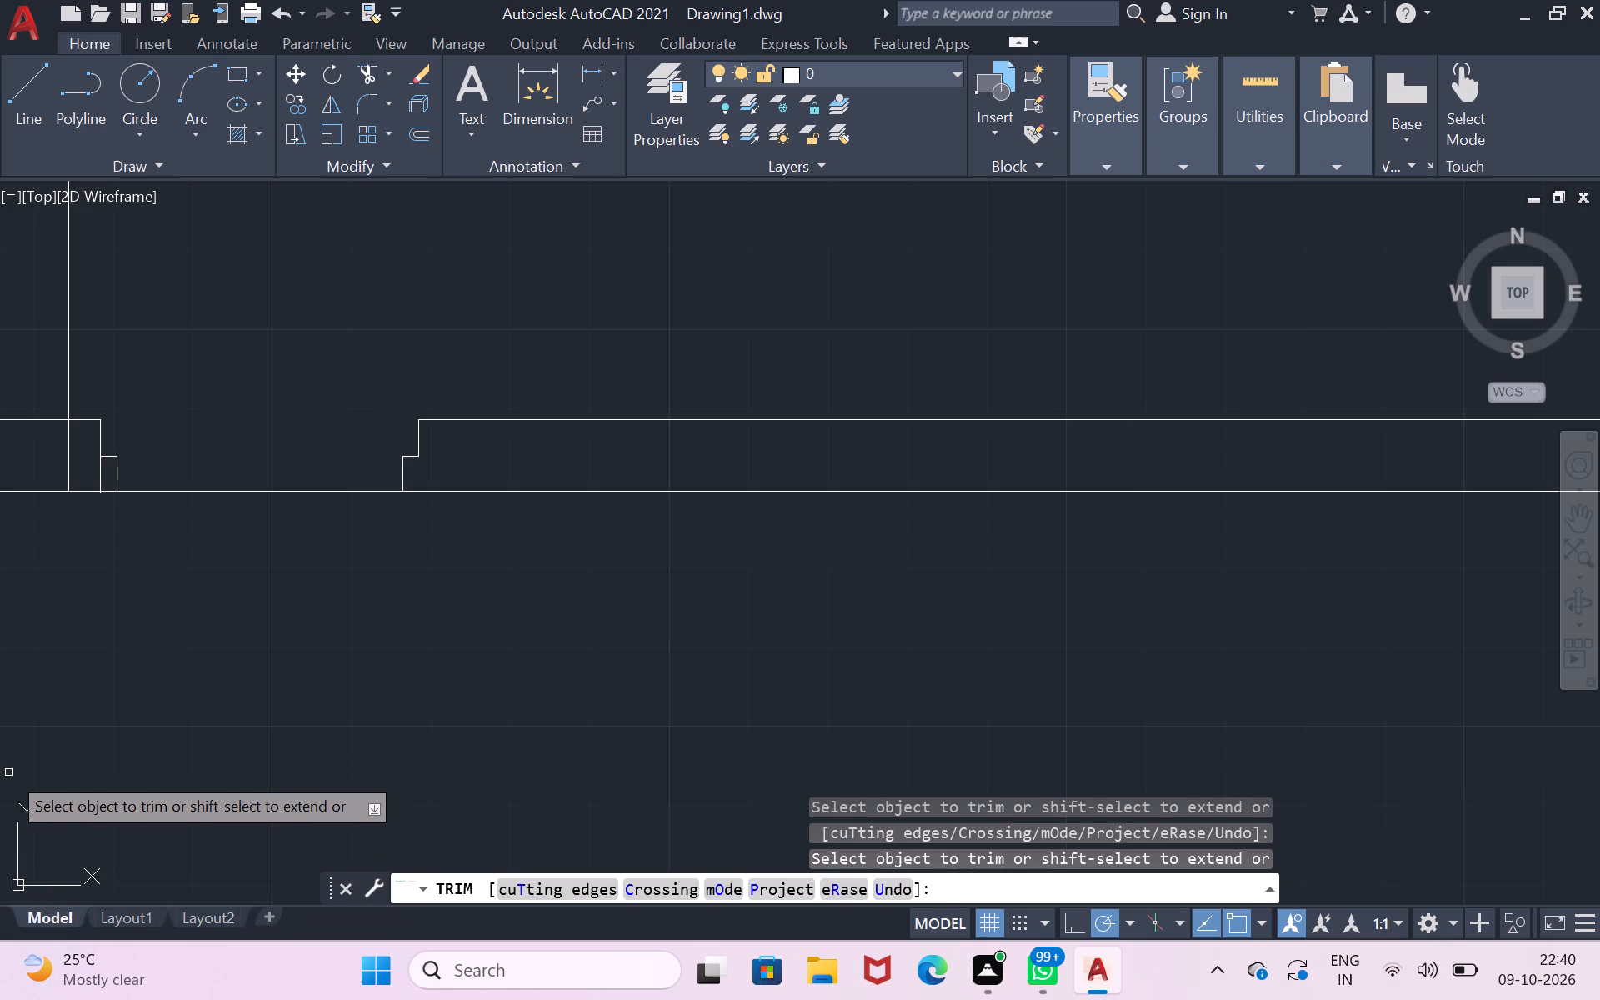
# Draw a 3' vertical line upward from the upper outer corner of the notch nearest the room as the door leaf's edge.
pyautogui.scroll(-1, 175, 392)
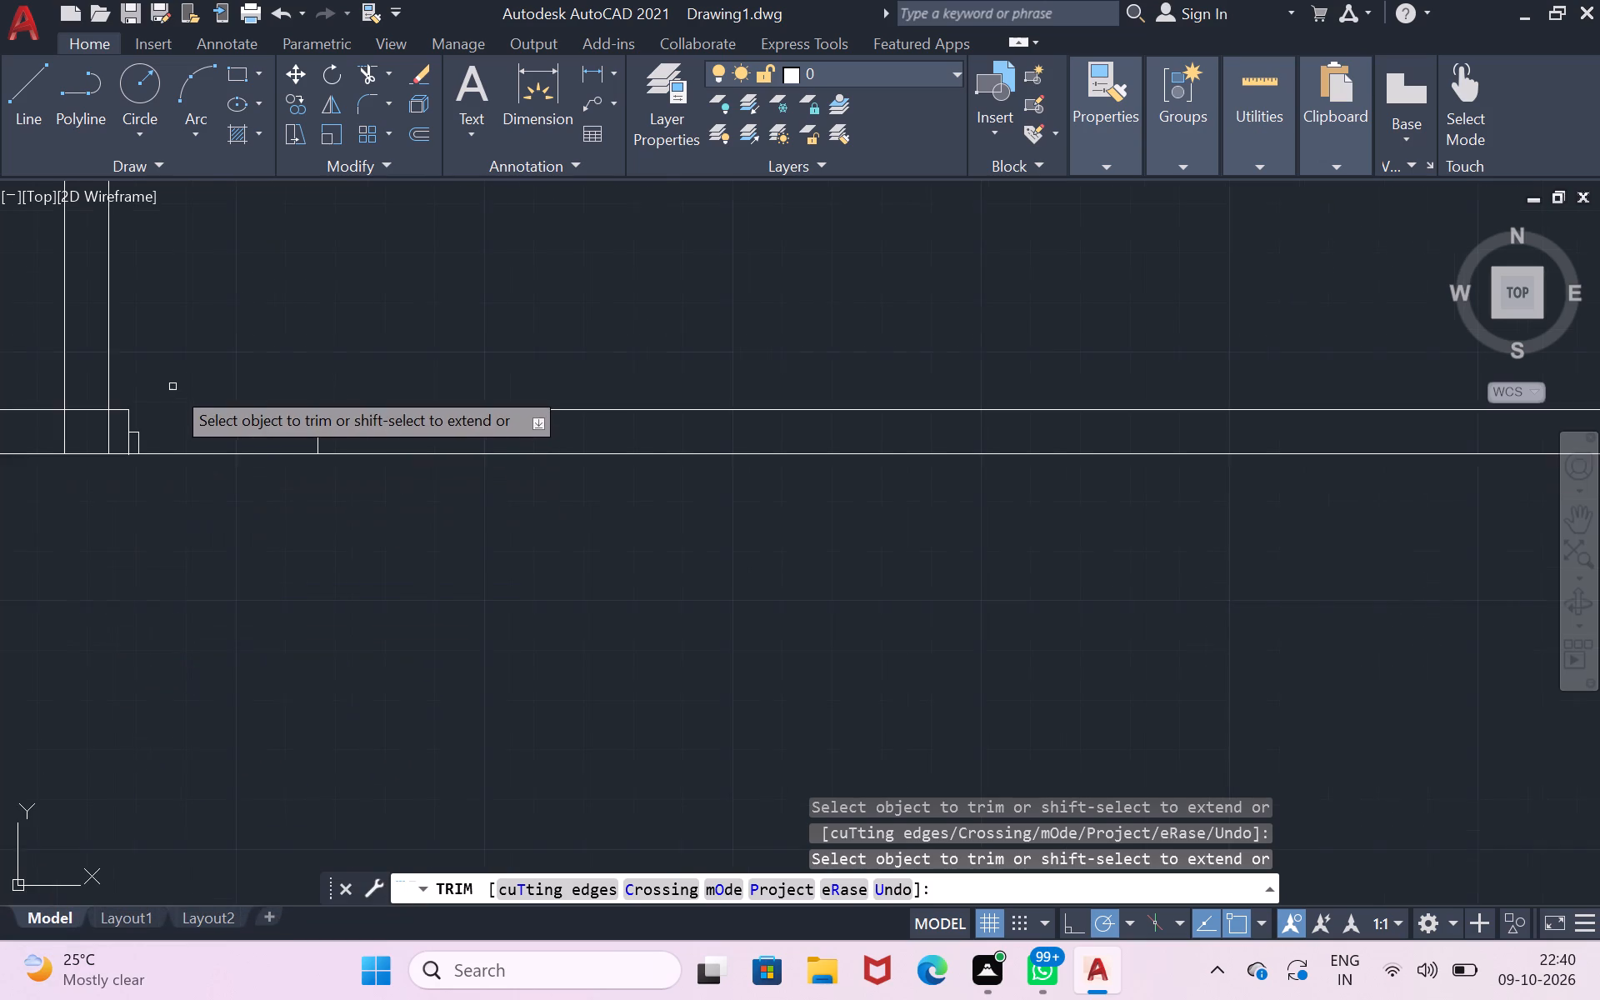
pyautogui.scroll(-1, 172, 387)
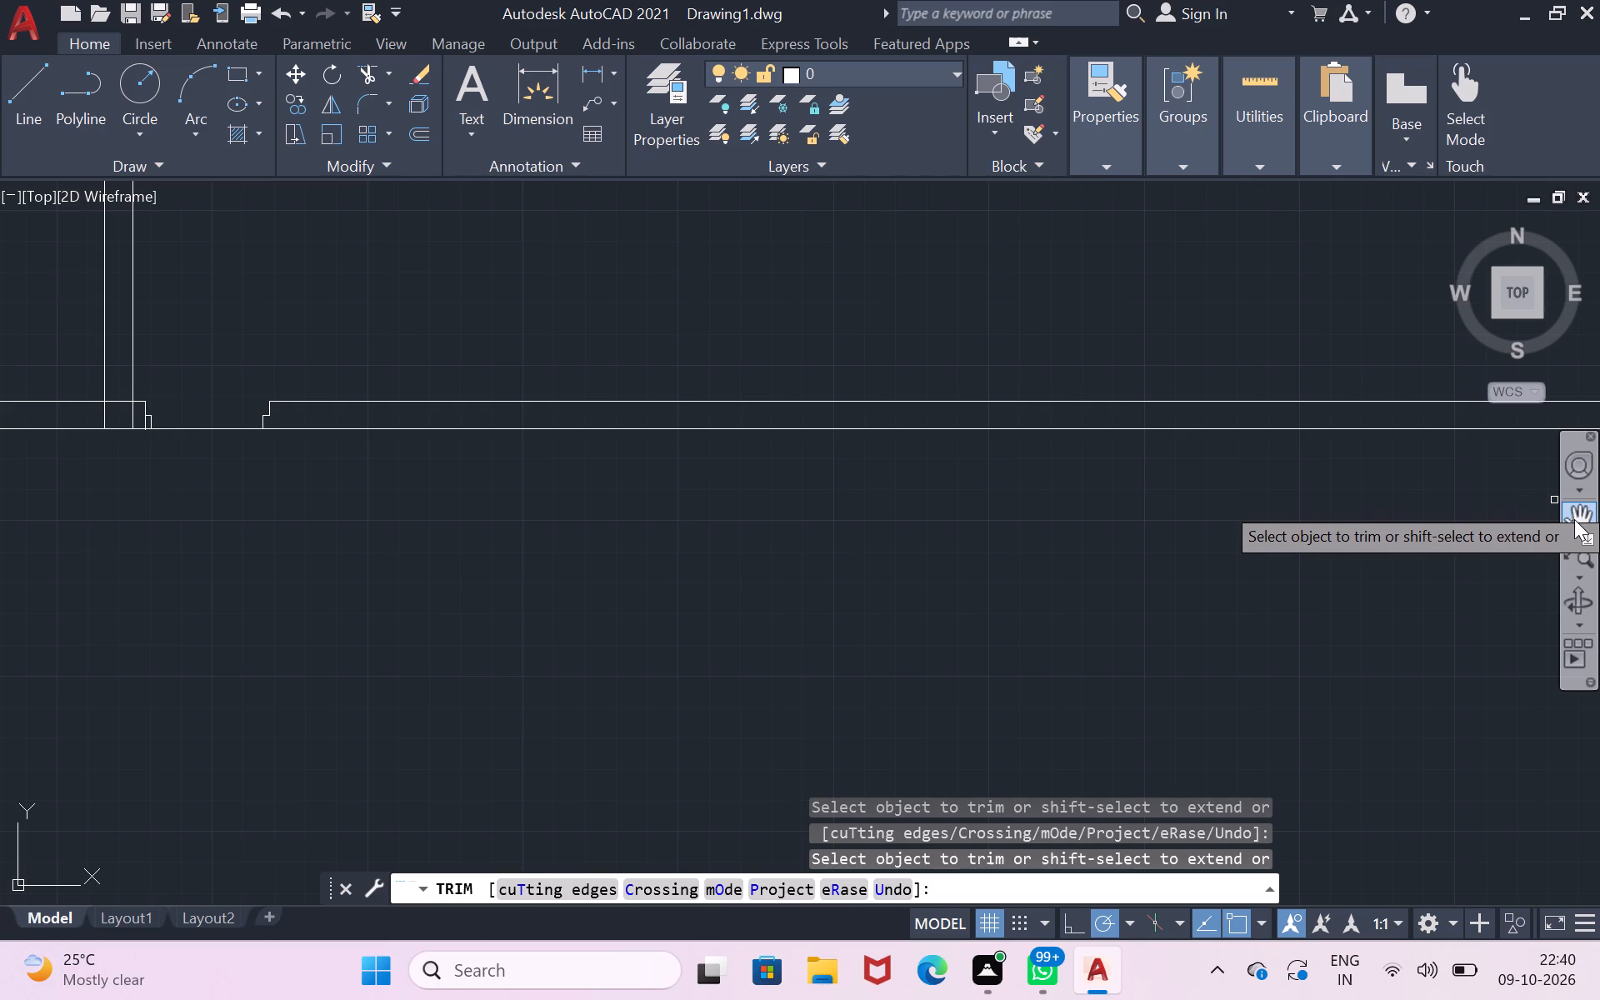
pyautogui.click(1574, 519)
pyautogui.moveTo(419, 391); pyautogui.dragTo(620, 455)
pyautogui.scroll(-1, 275, 353)
pyautogui.moveTo(296, 357); pyautogui.dragTo(402, 431)
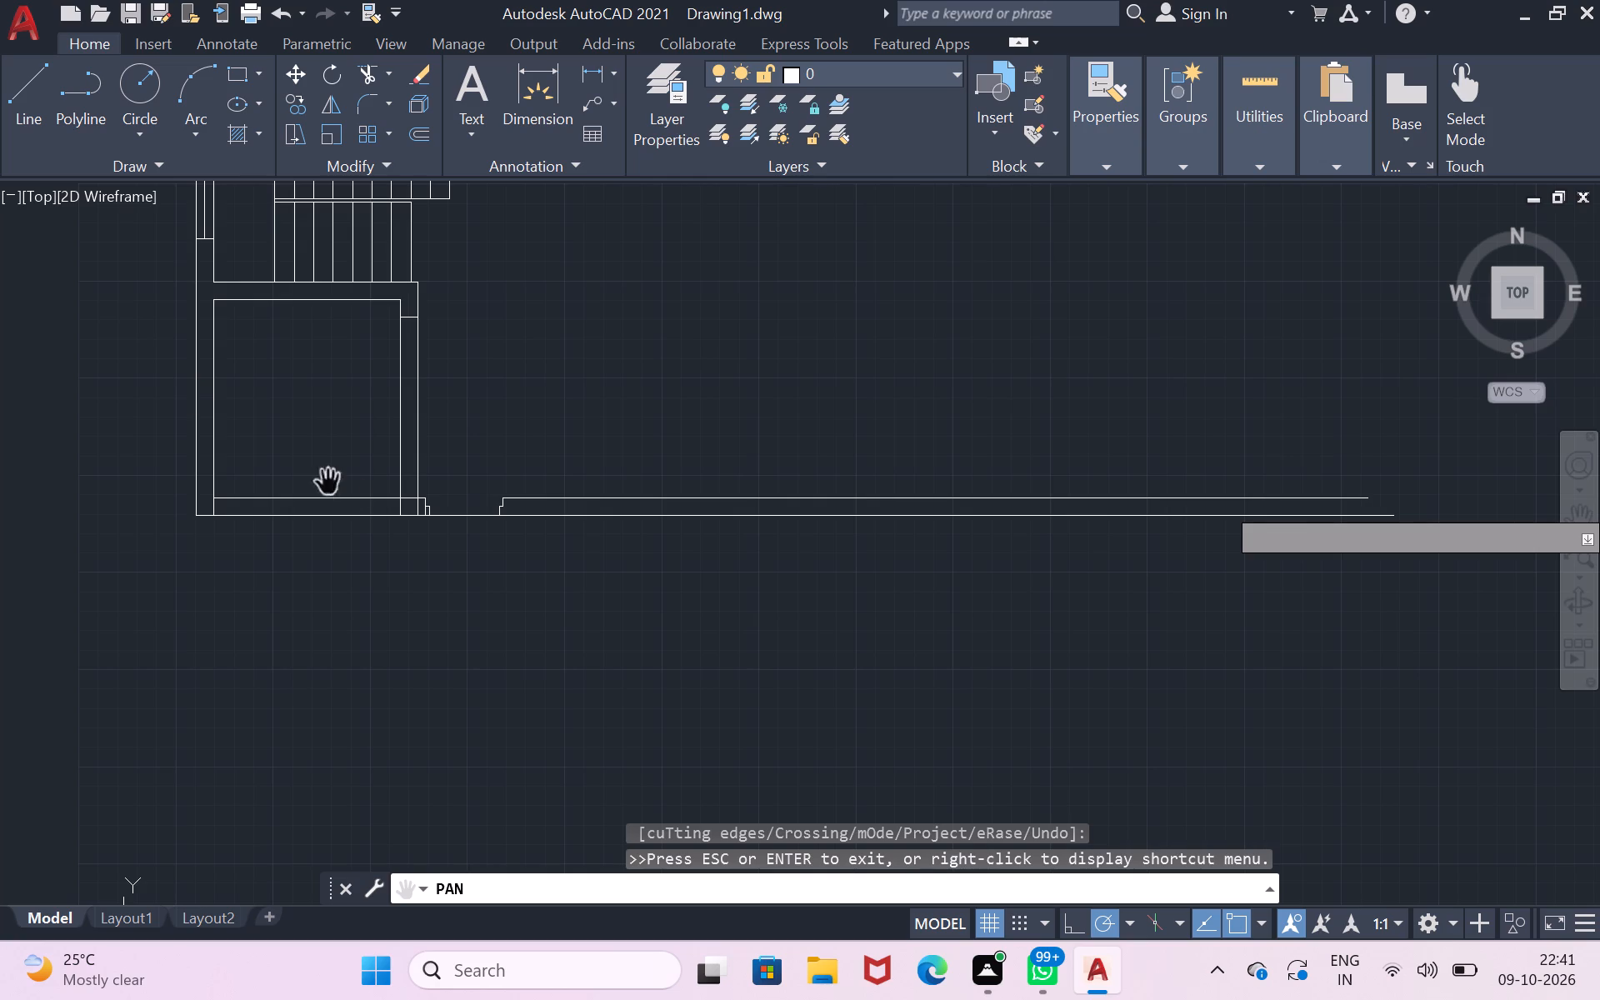
pyautogui.scroll(2, 400, 478)
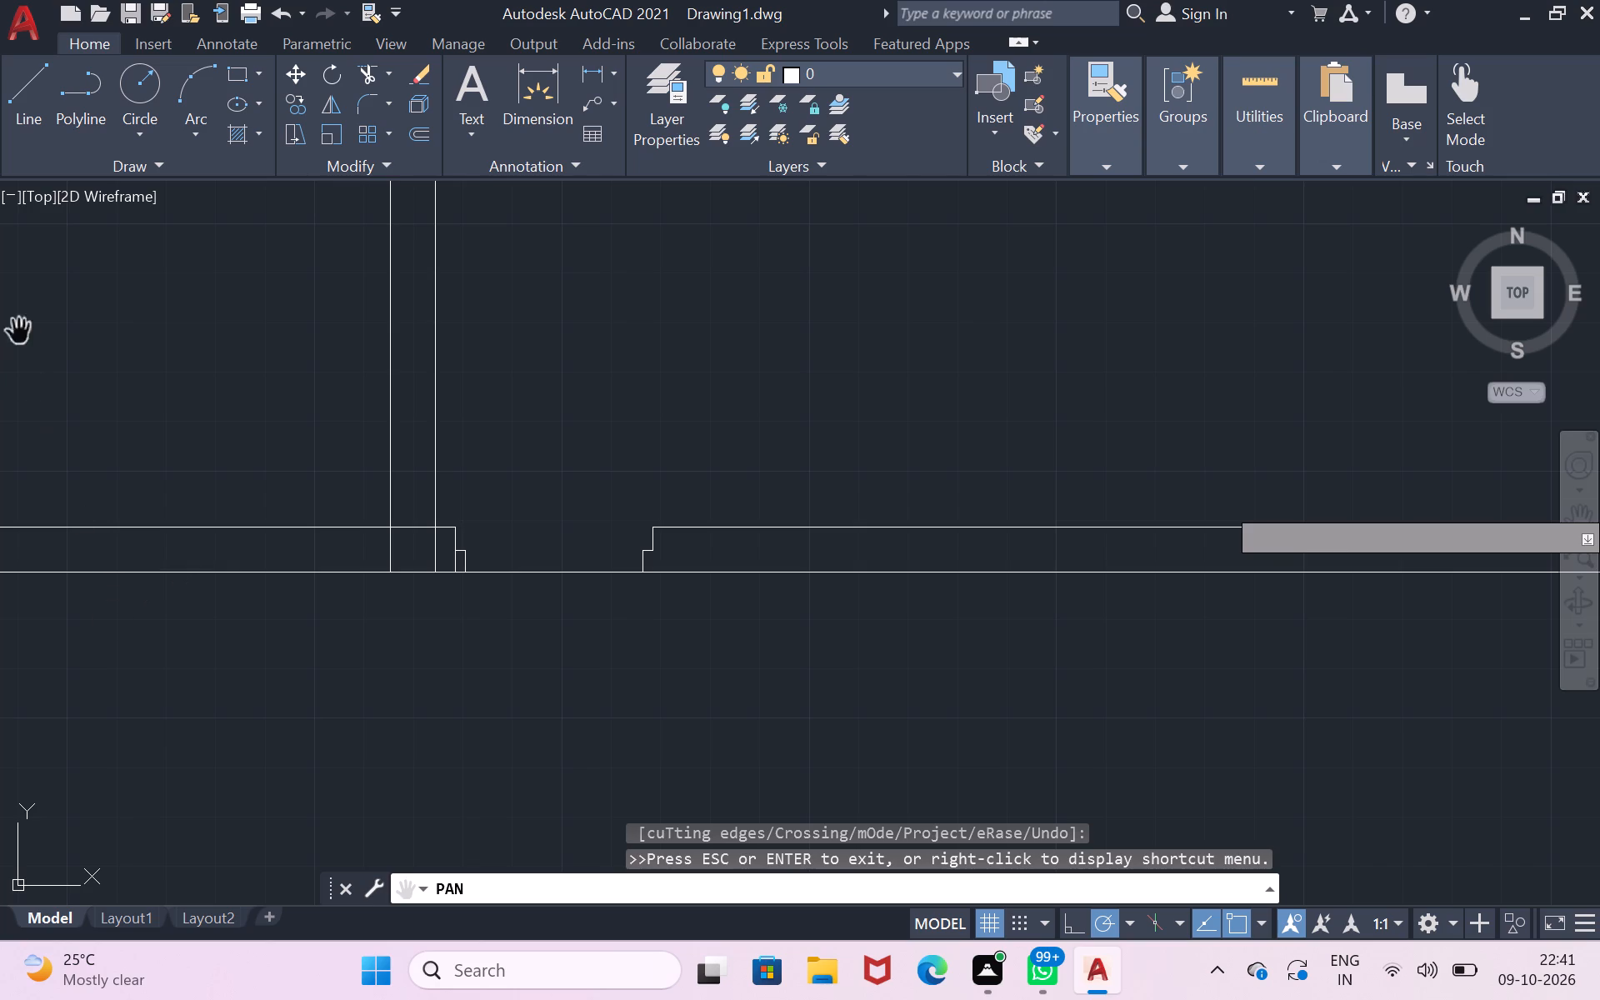
pyautogui.click(6, 104)
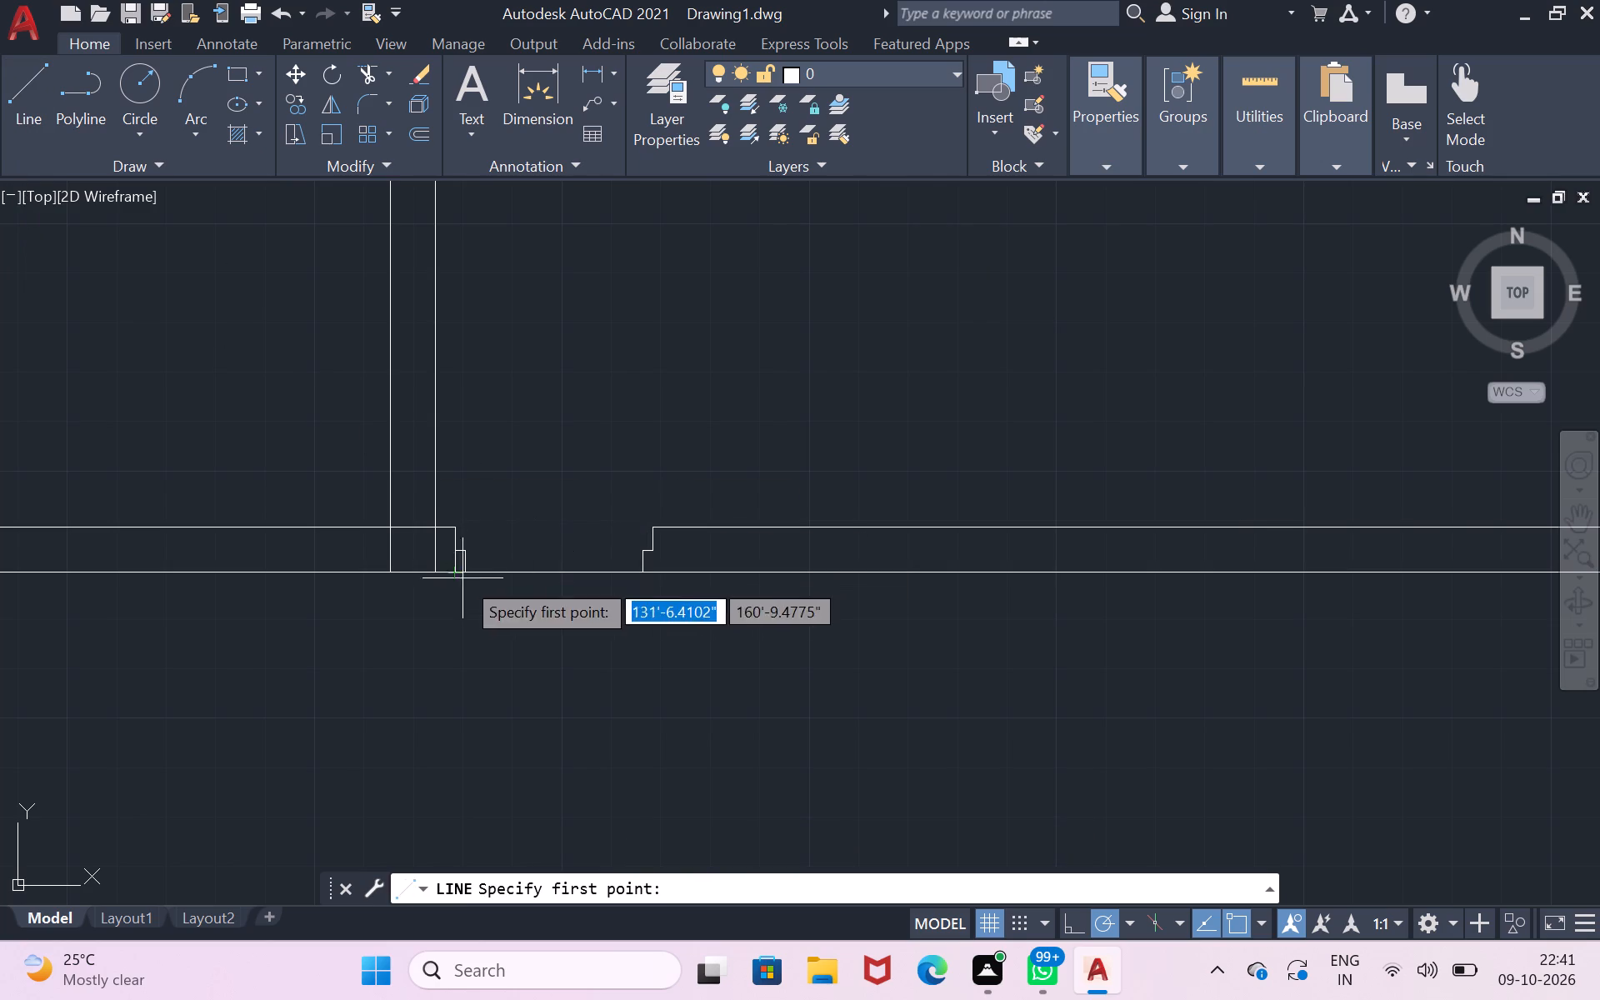
pyautogui.moveTo(467, 547); pyautogui.dragTo(467, 525)
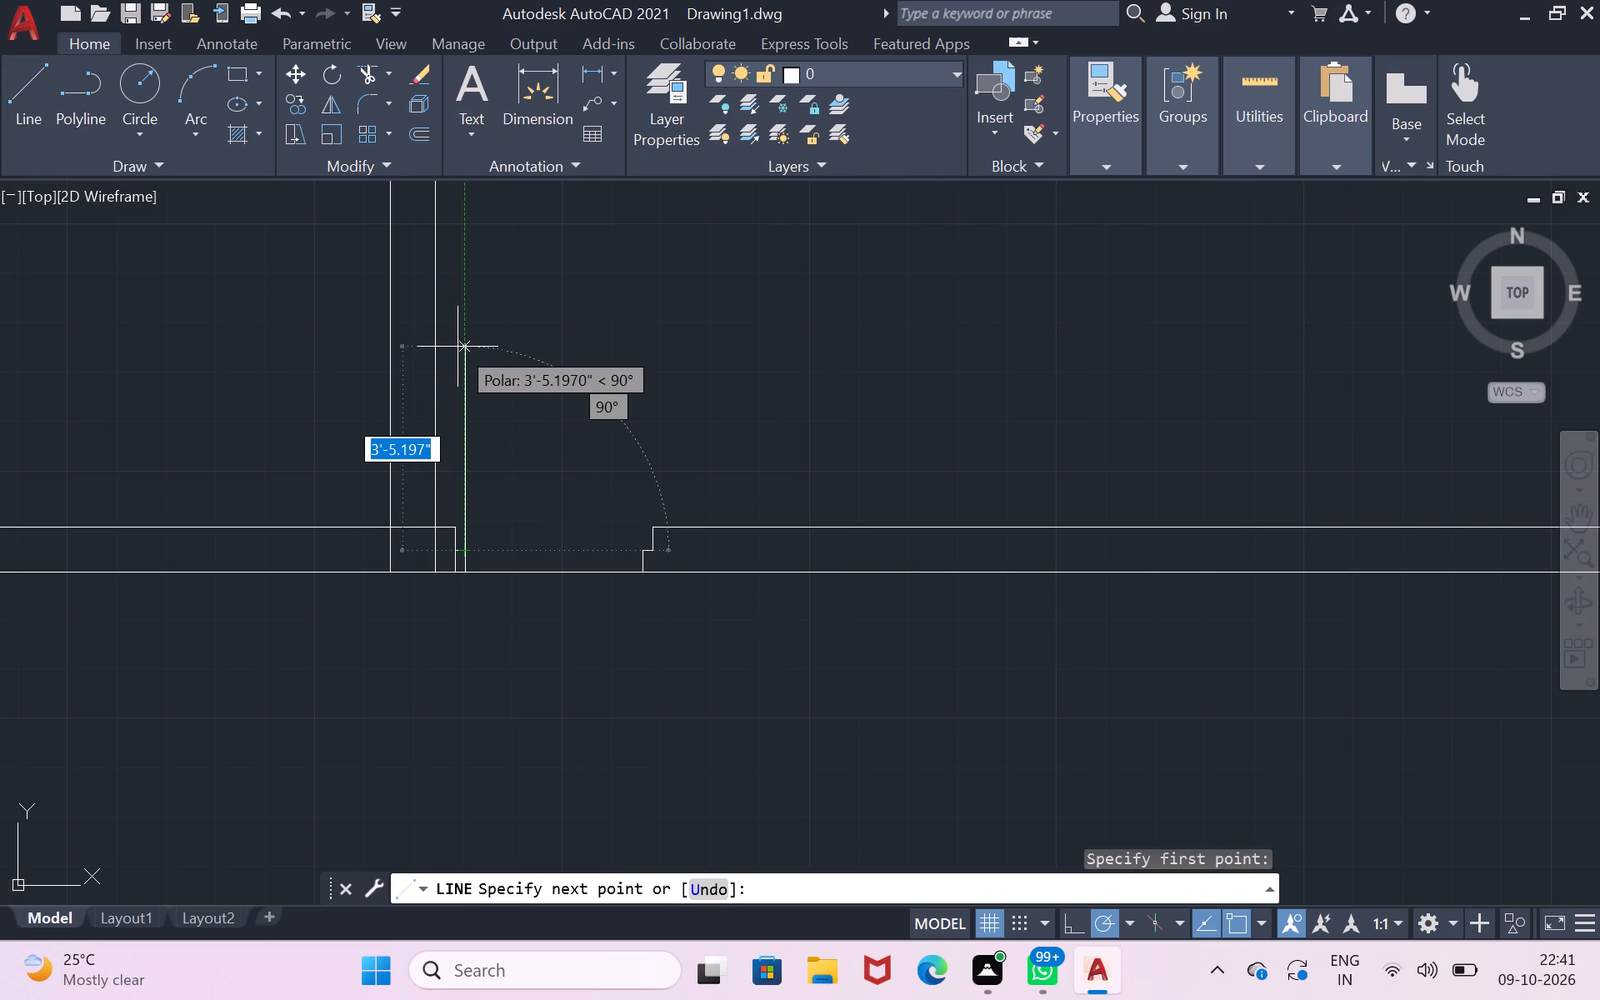
pyautogui.write("3'")
pyautogui.press('Return')
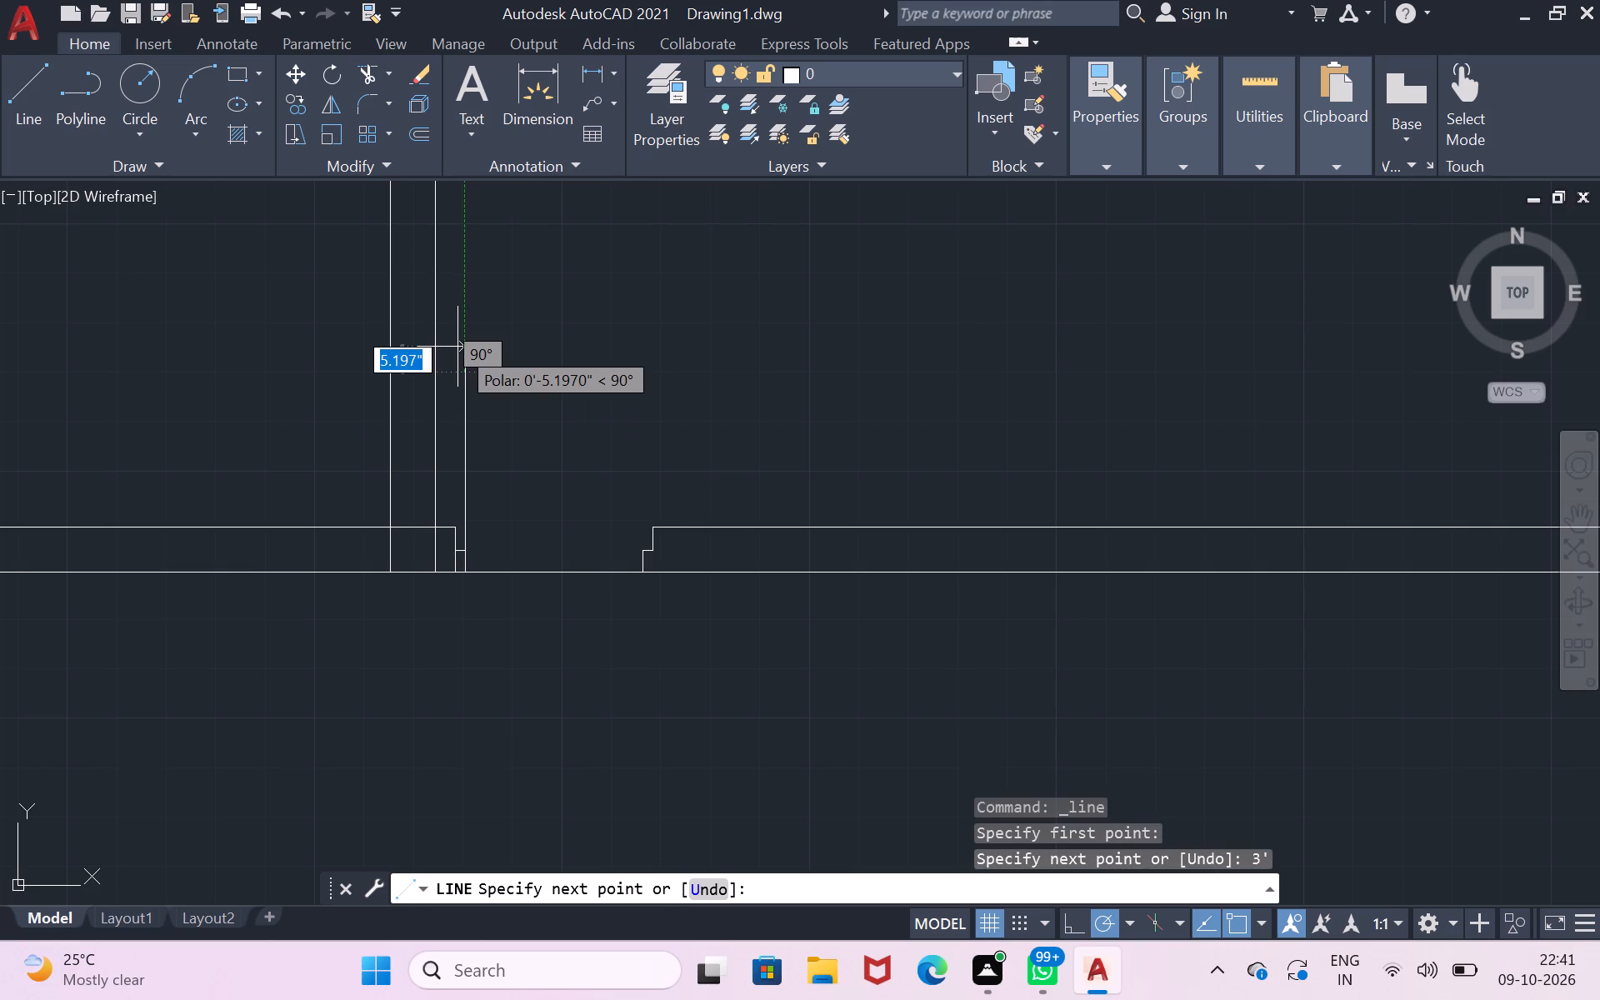
pyautogui.press('Return')
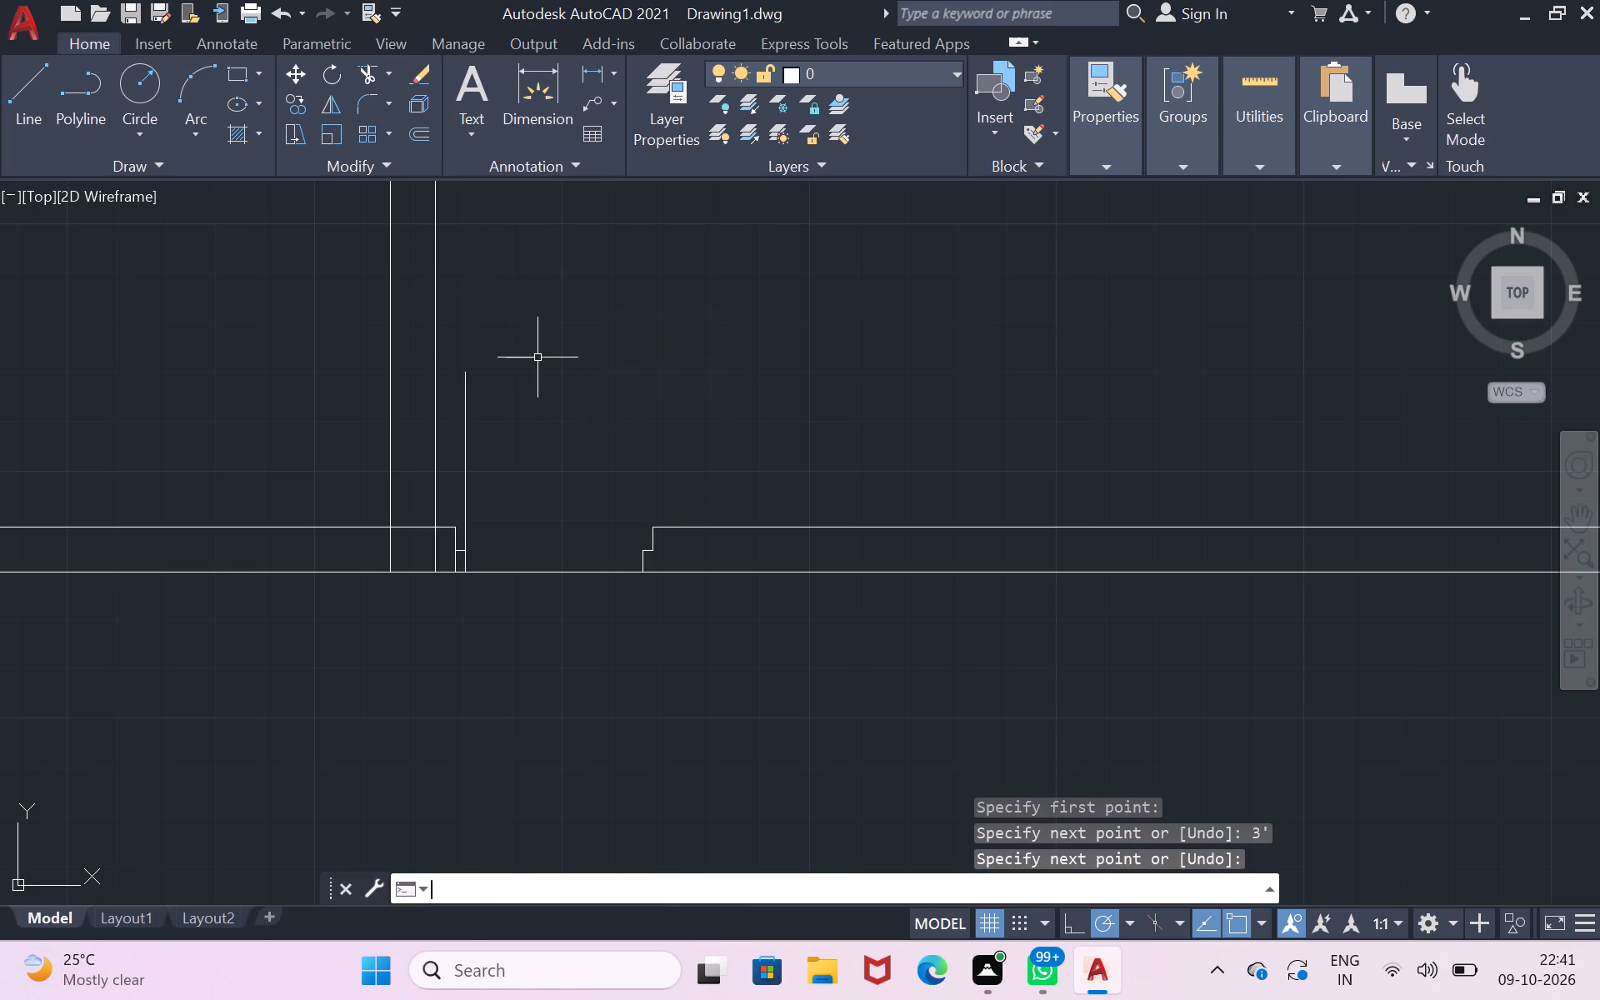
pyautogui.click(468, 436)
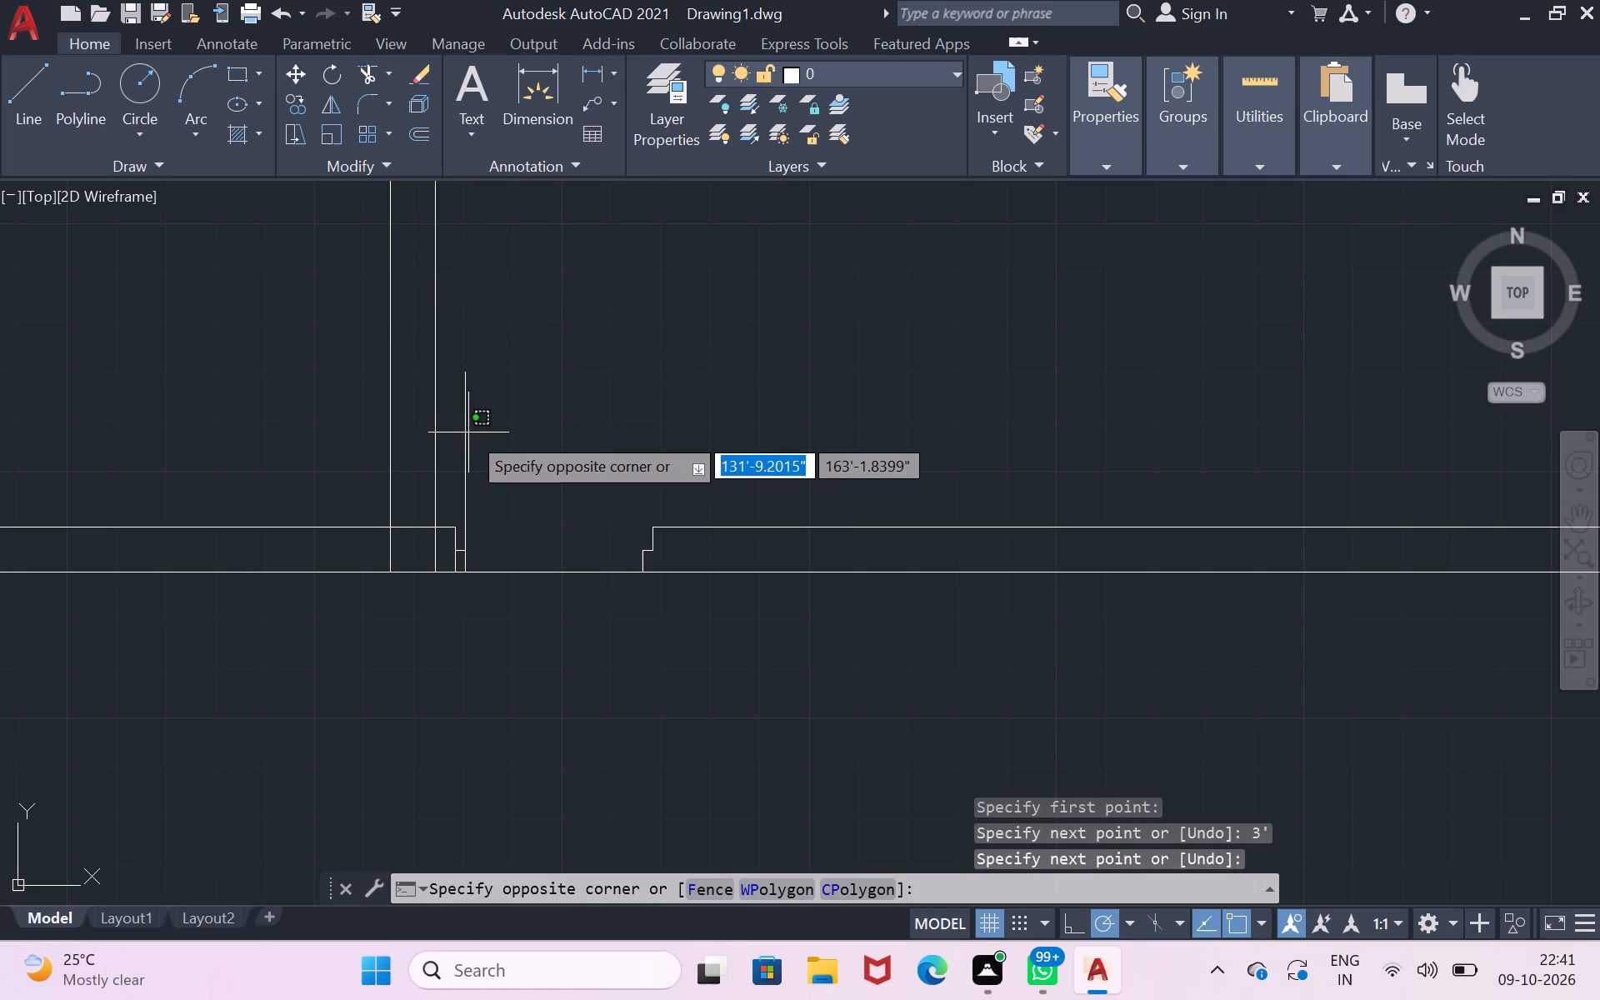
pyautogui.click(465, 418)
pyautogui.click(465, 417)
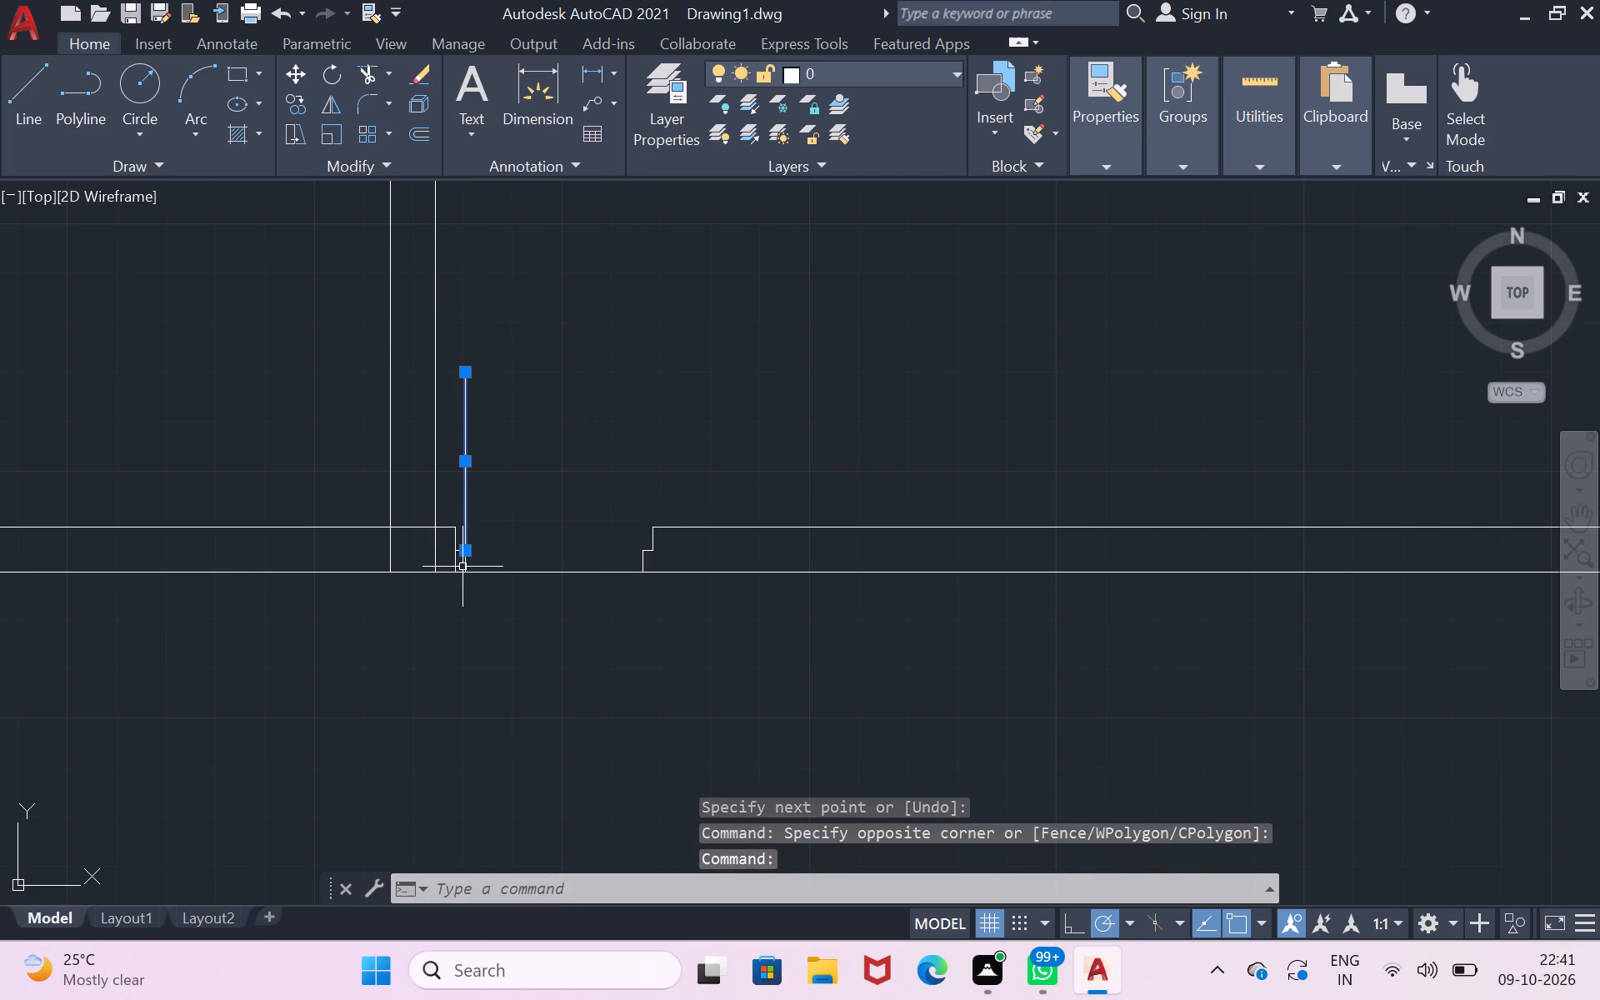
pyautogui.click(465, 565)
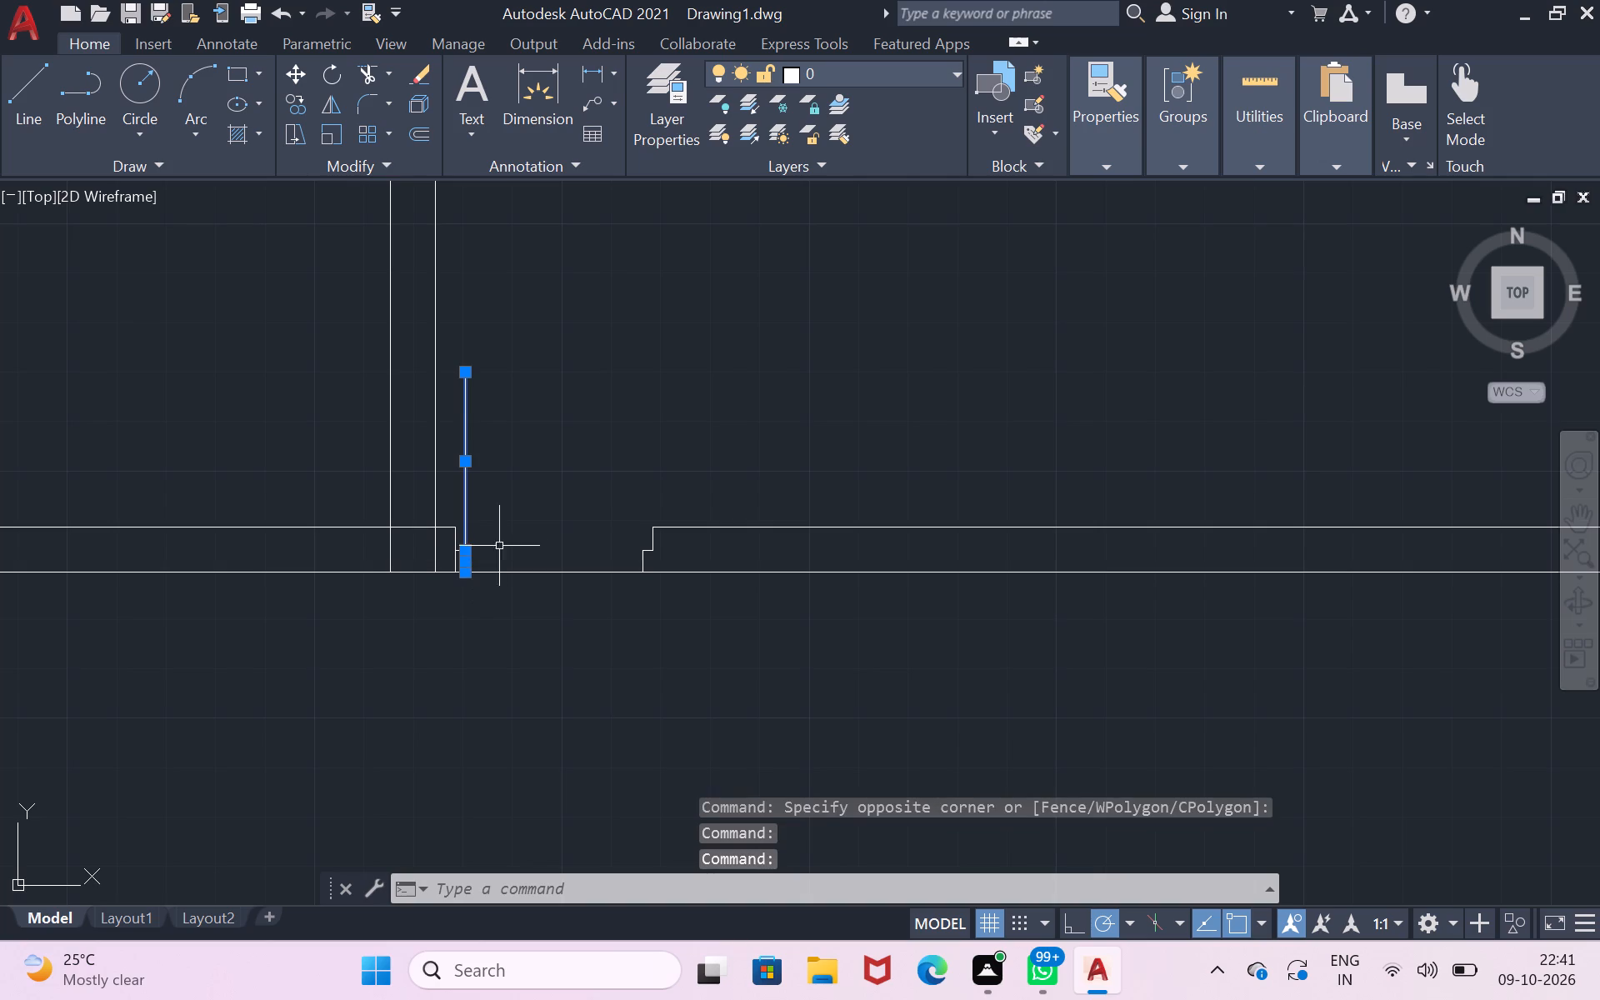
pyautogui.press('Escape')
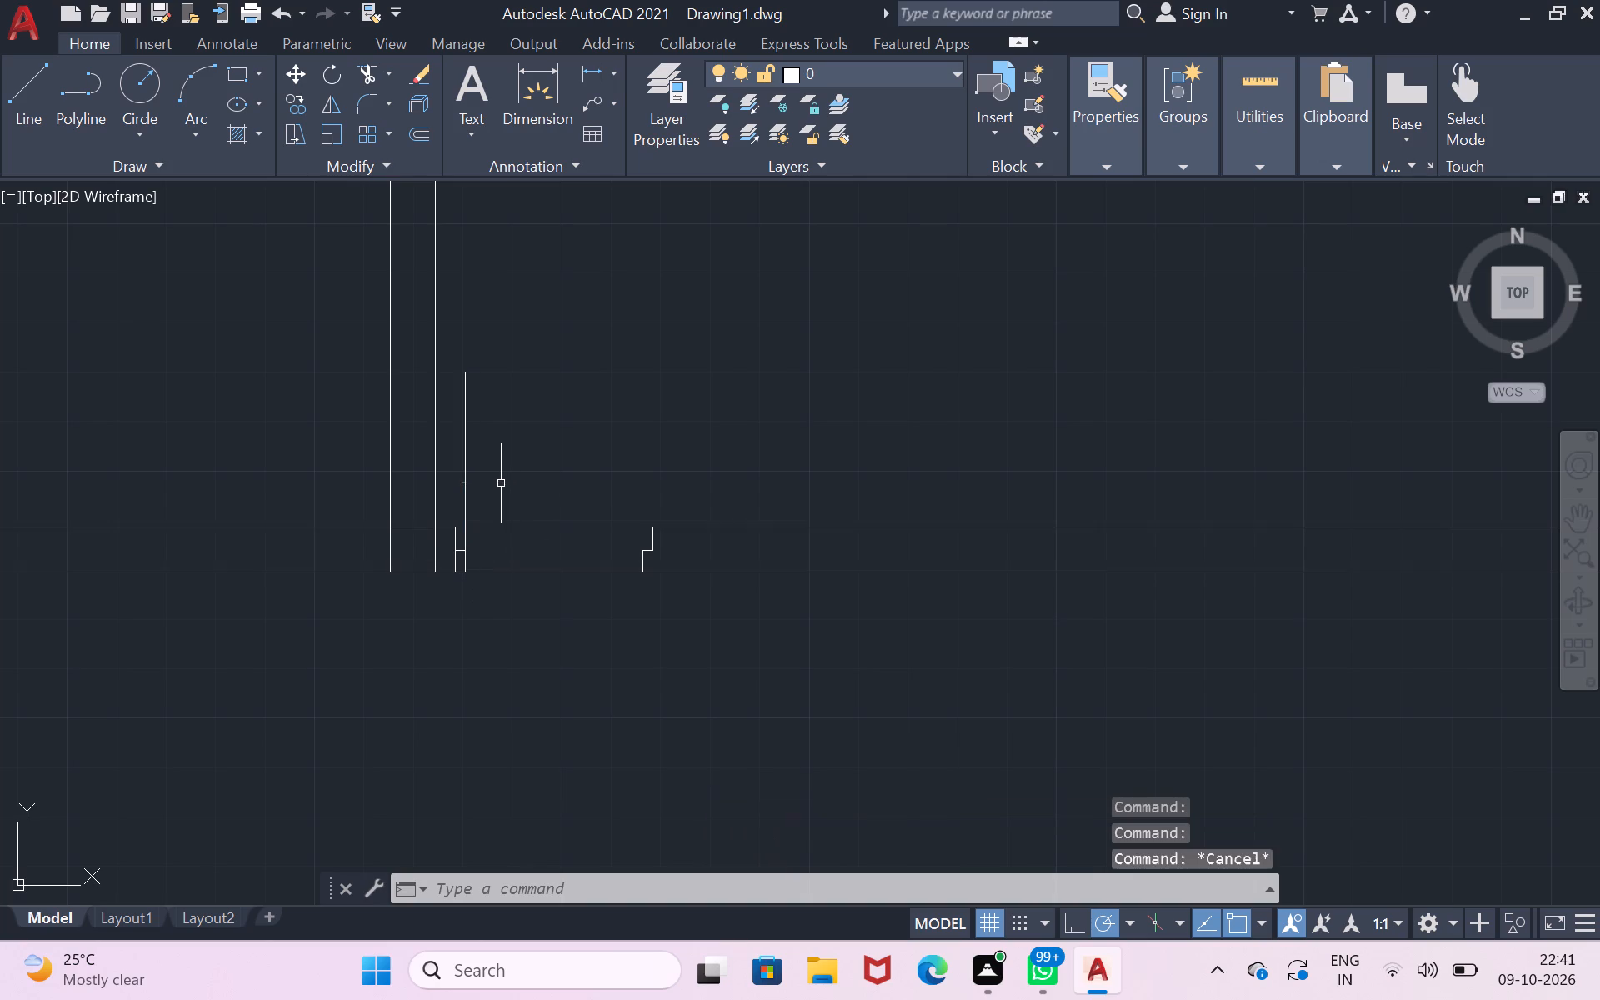
# Offset the 3' vertical door line by 1" toward the opening.
pyautogui.press('o')
pyautogui.press('Return')
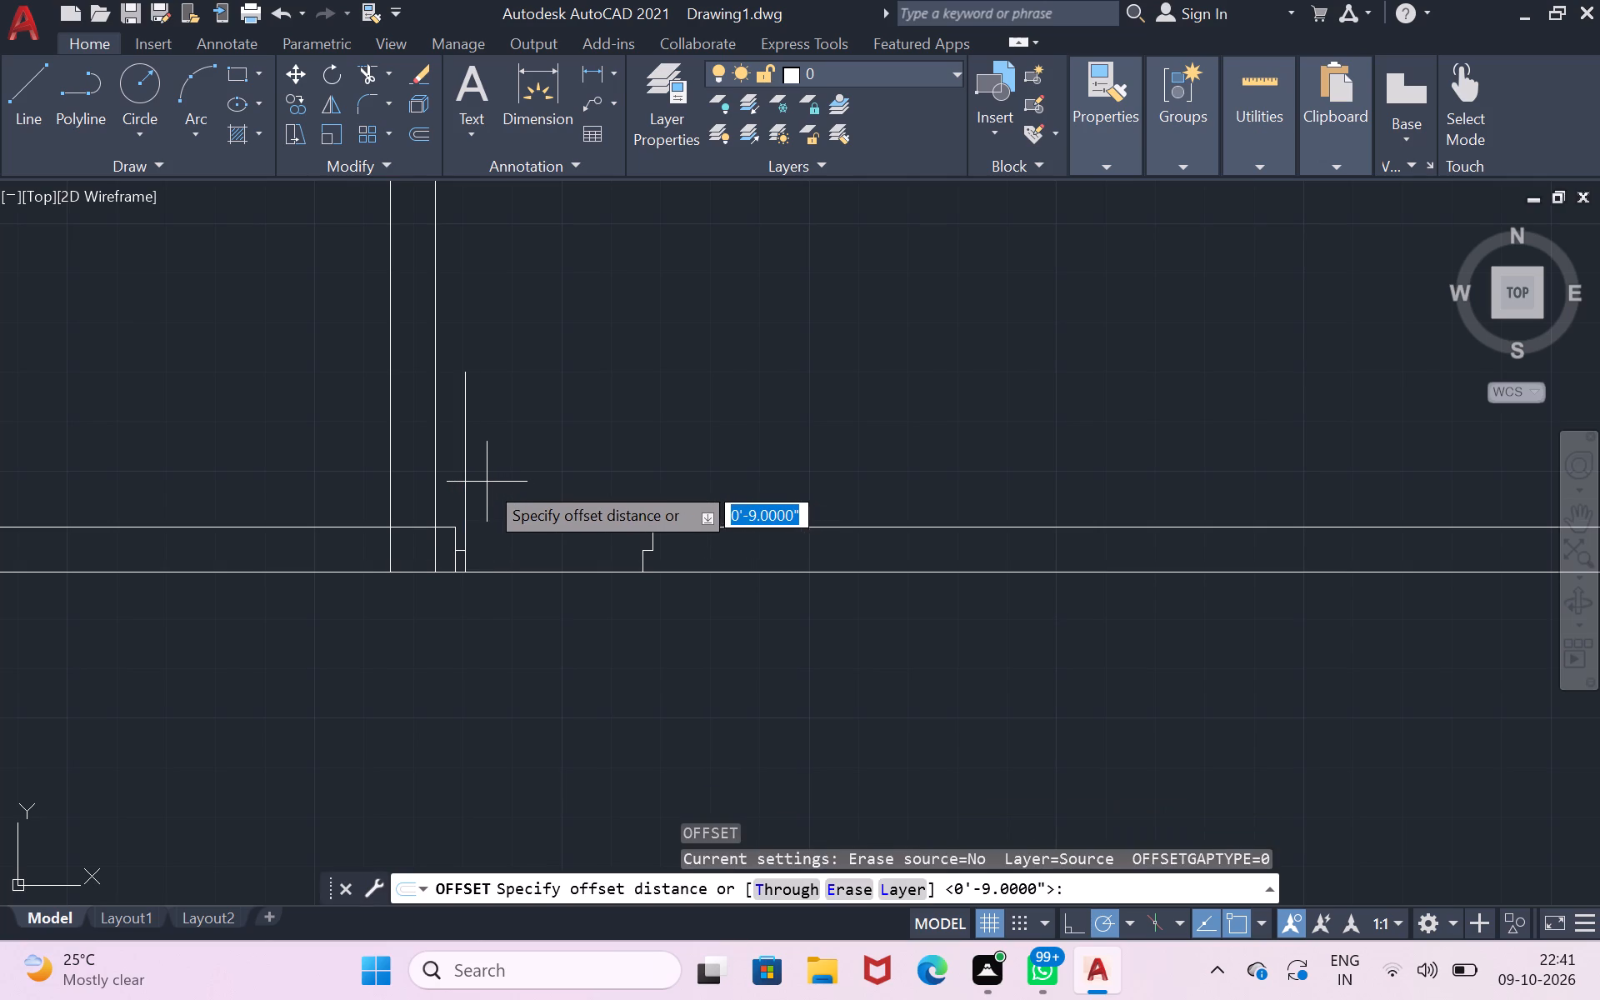
pyautogui.click(464, 469)
pyautogui.write('1"')
pyautogui.press('Return')
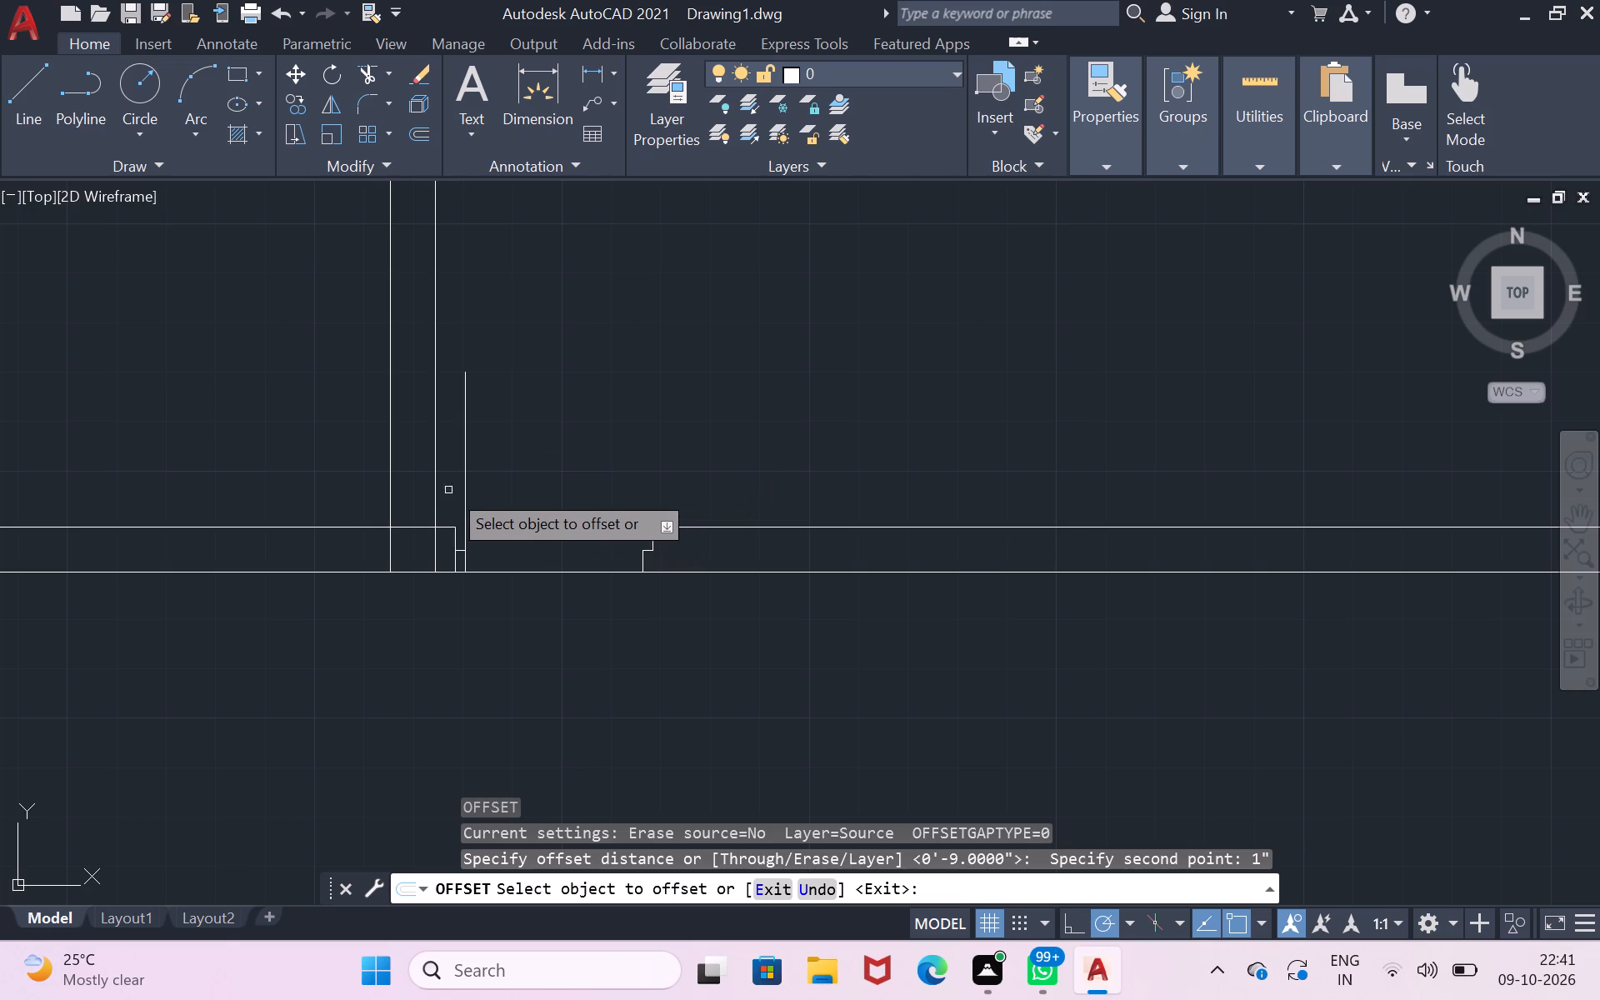
pyautogui.click(463, 474)
pyautogui.click(478, 469)
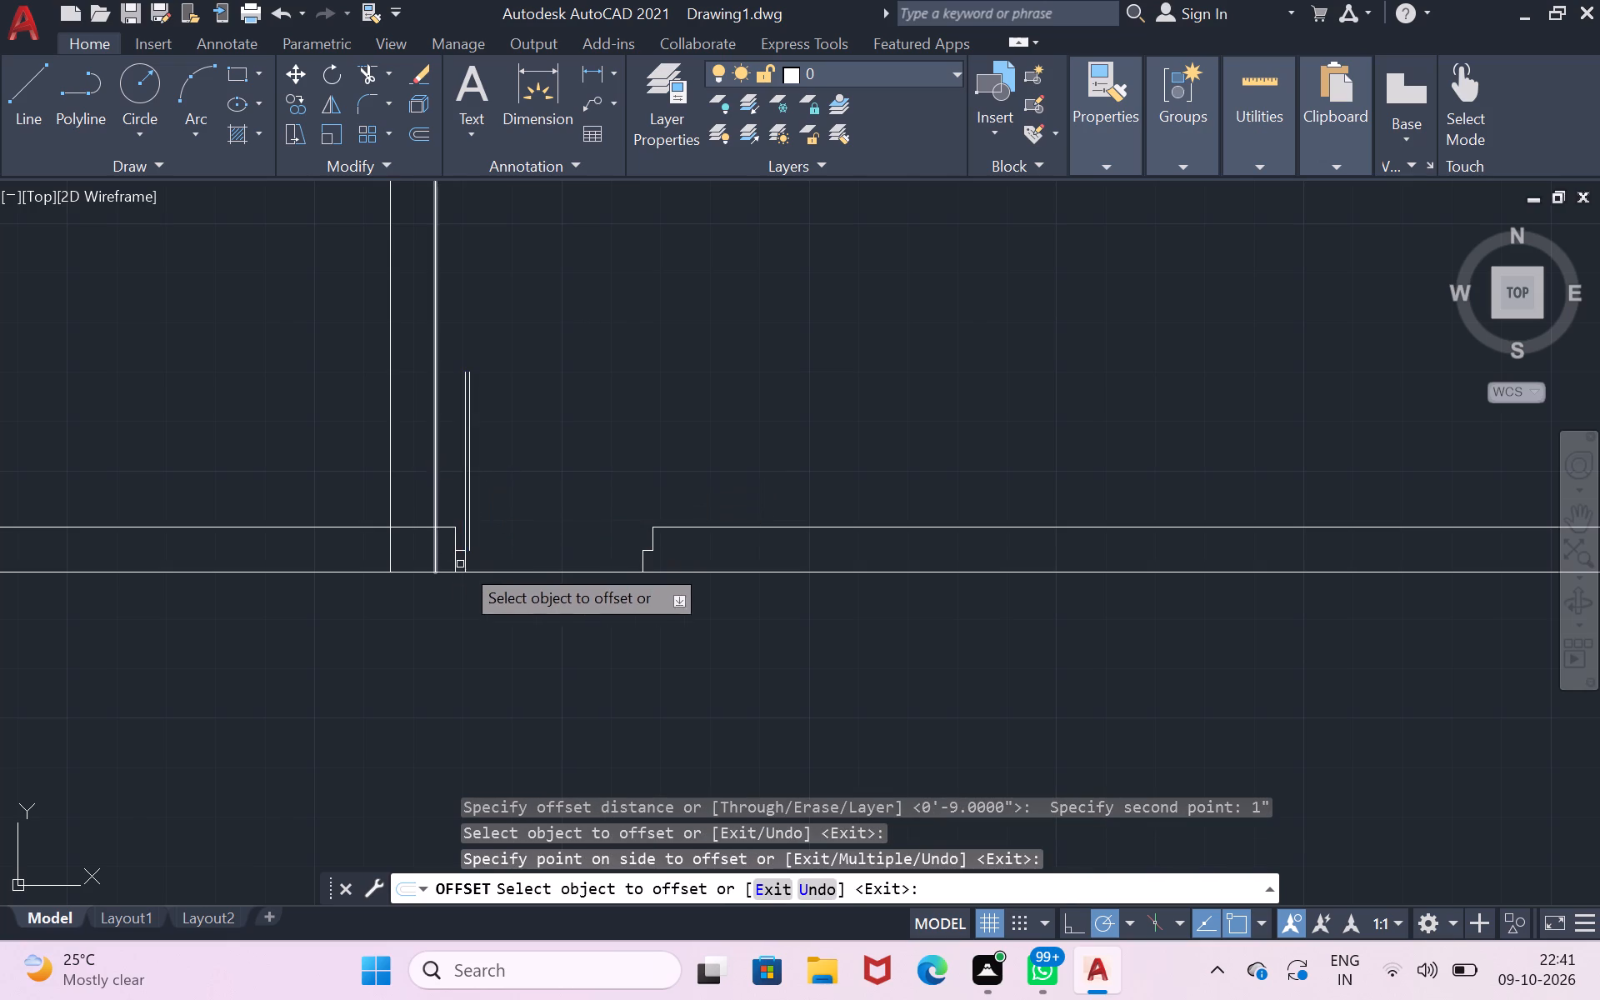
pyautogui.scroll(4, 471, 572)
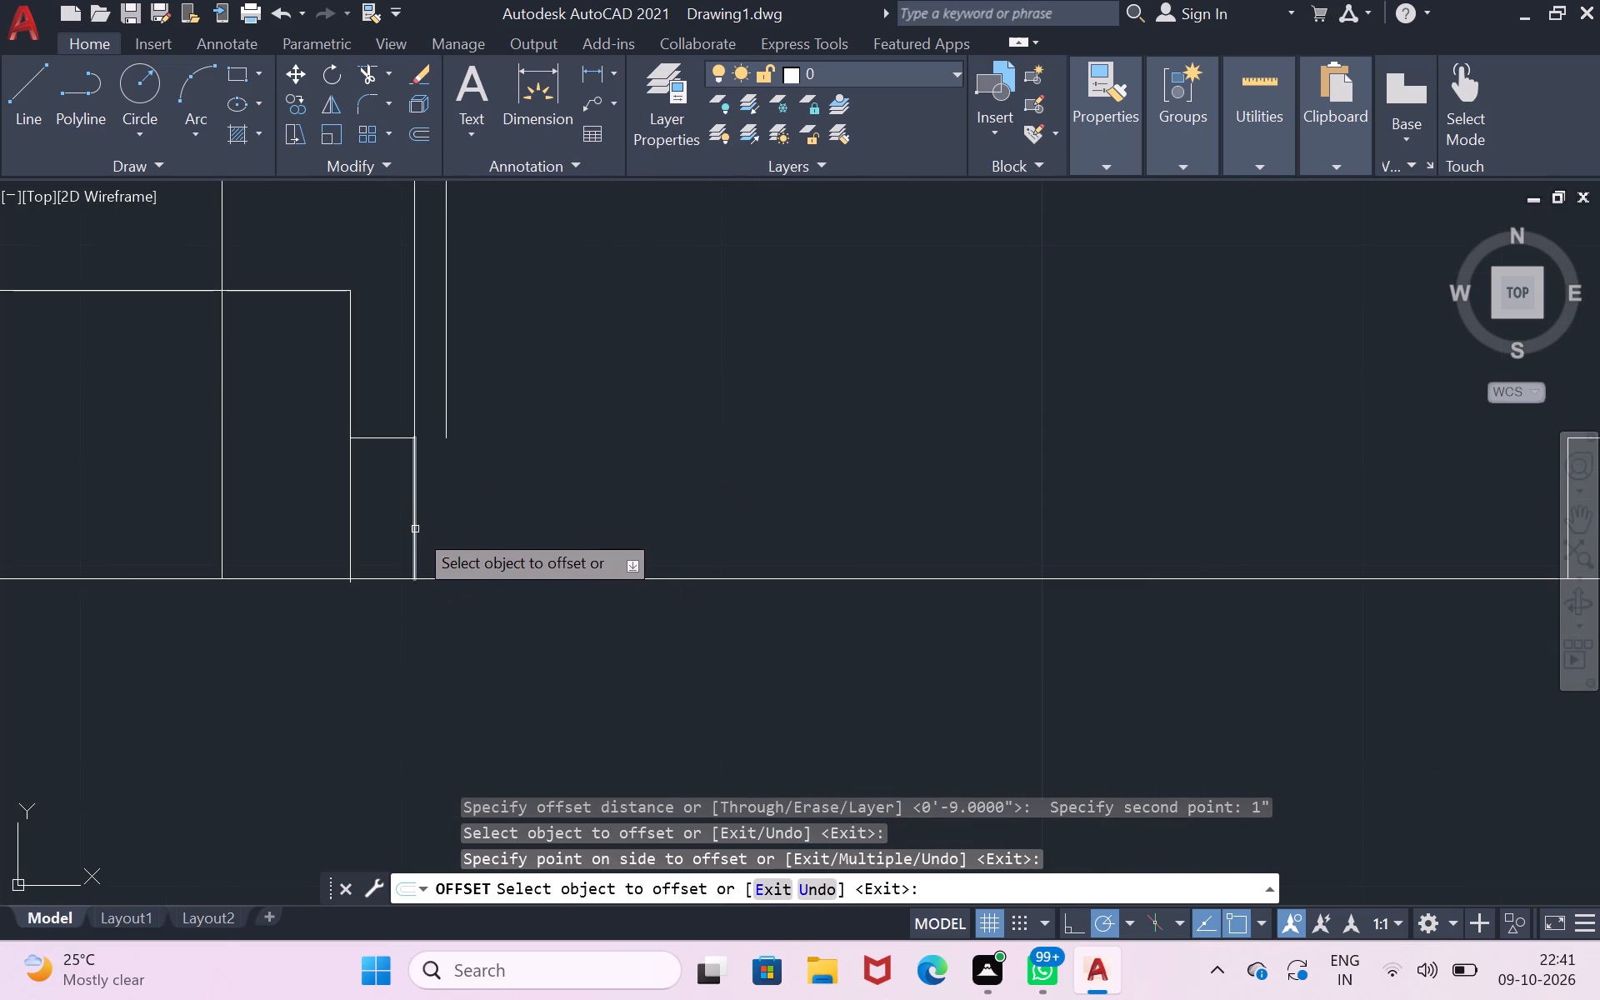
# Offset the notch's short vertical edge, just below the door leaf, by 1" toward the opening to continue the leaf's second edge.
pyautogui.click(415, 522)
pyautogui.click(450, 512)
pyautogui.scroll(-3, 542, 477)
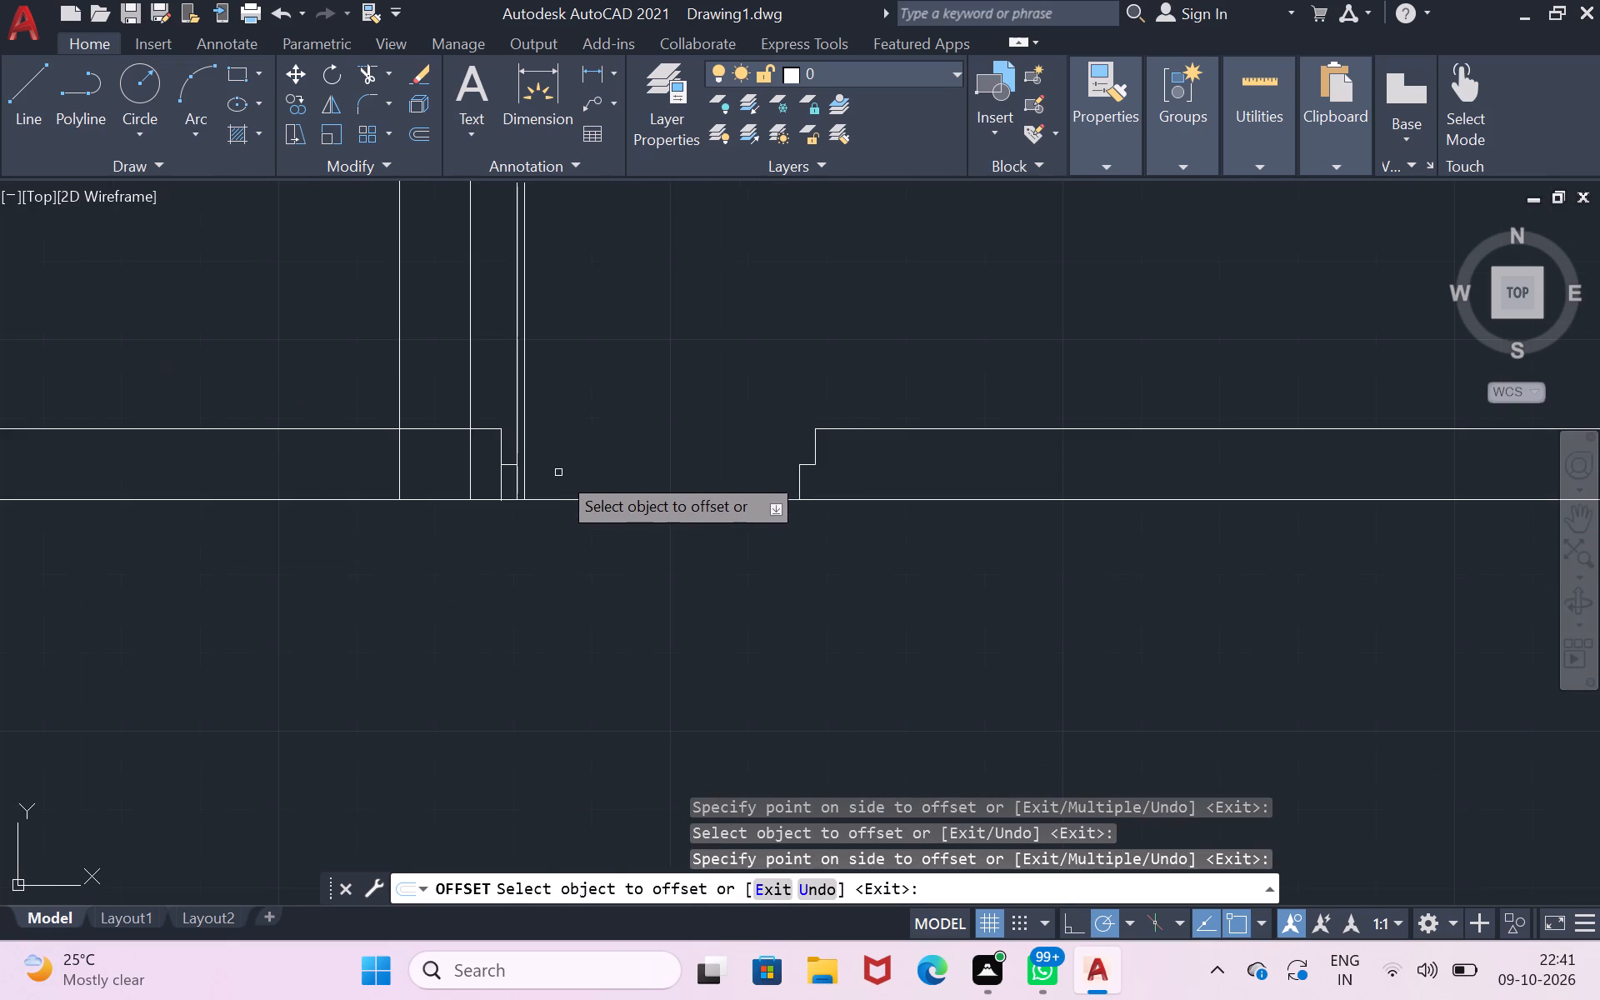
pyautogui.scroll(-1, 702, 392)
pyautogui.scroll(1, 613, 216)
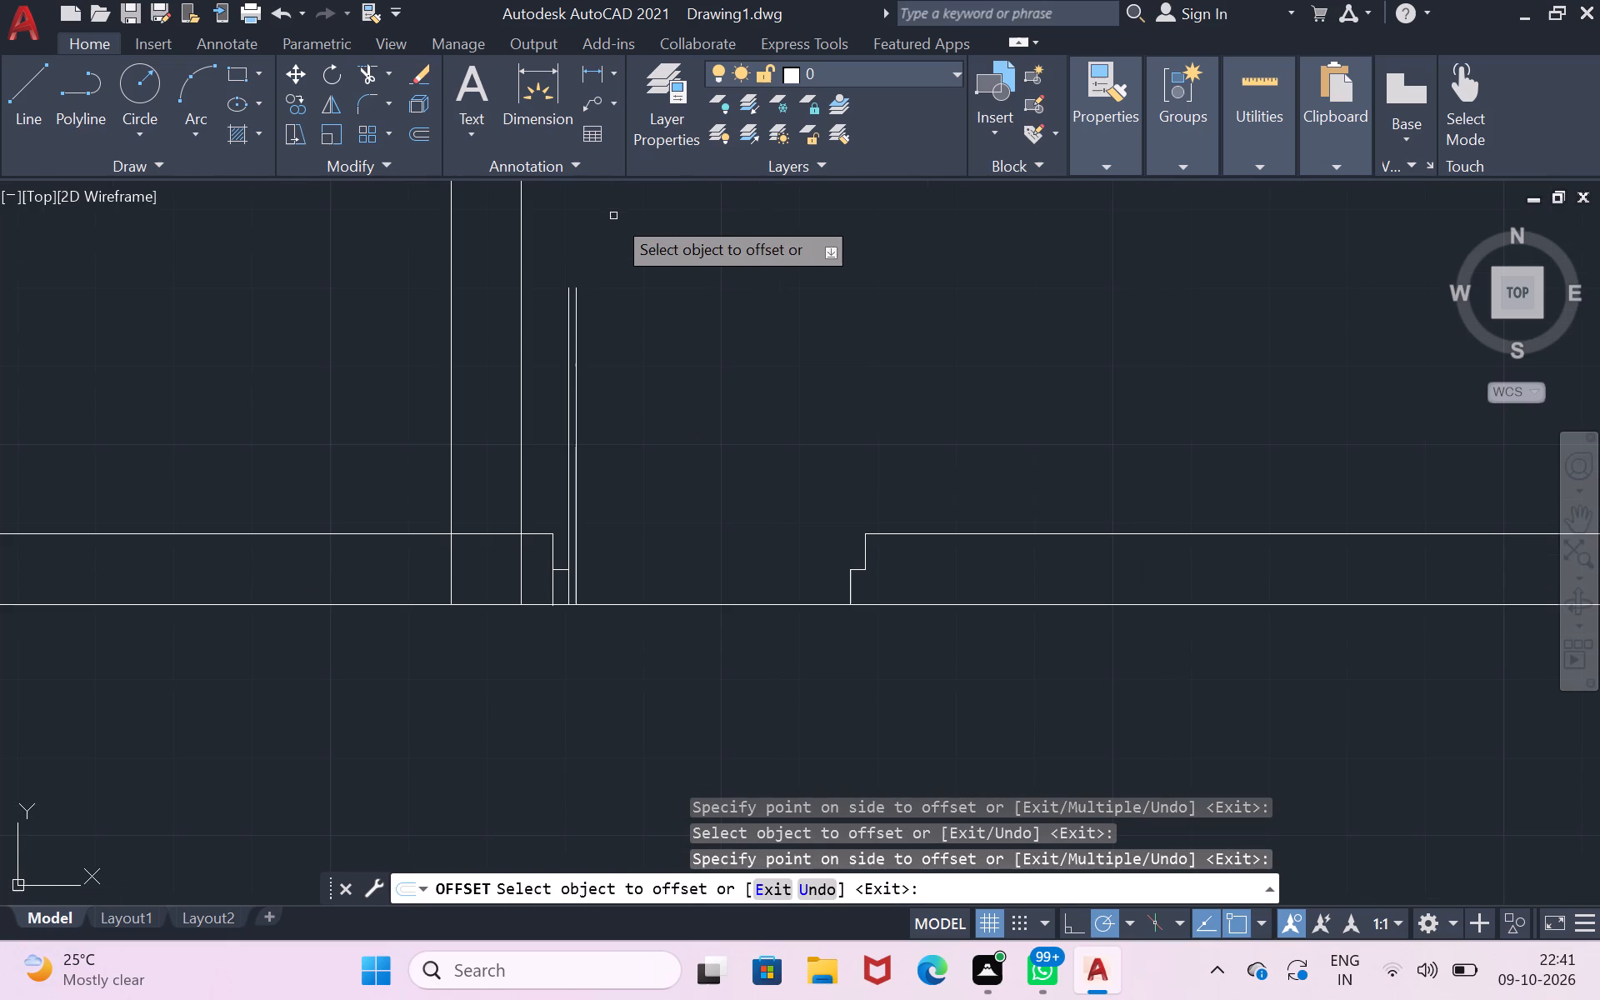
pyautogui.scroll(1, 613, 217)
pyautogui.scroll(-1, 613, 239)
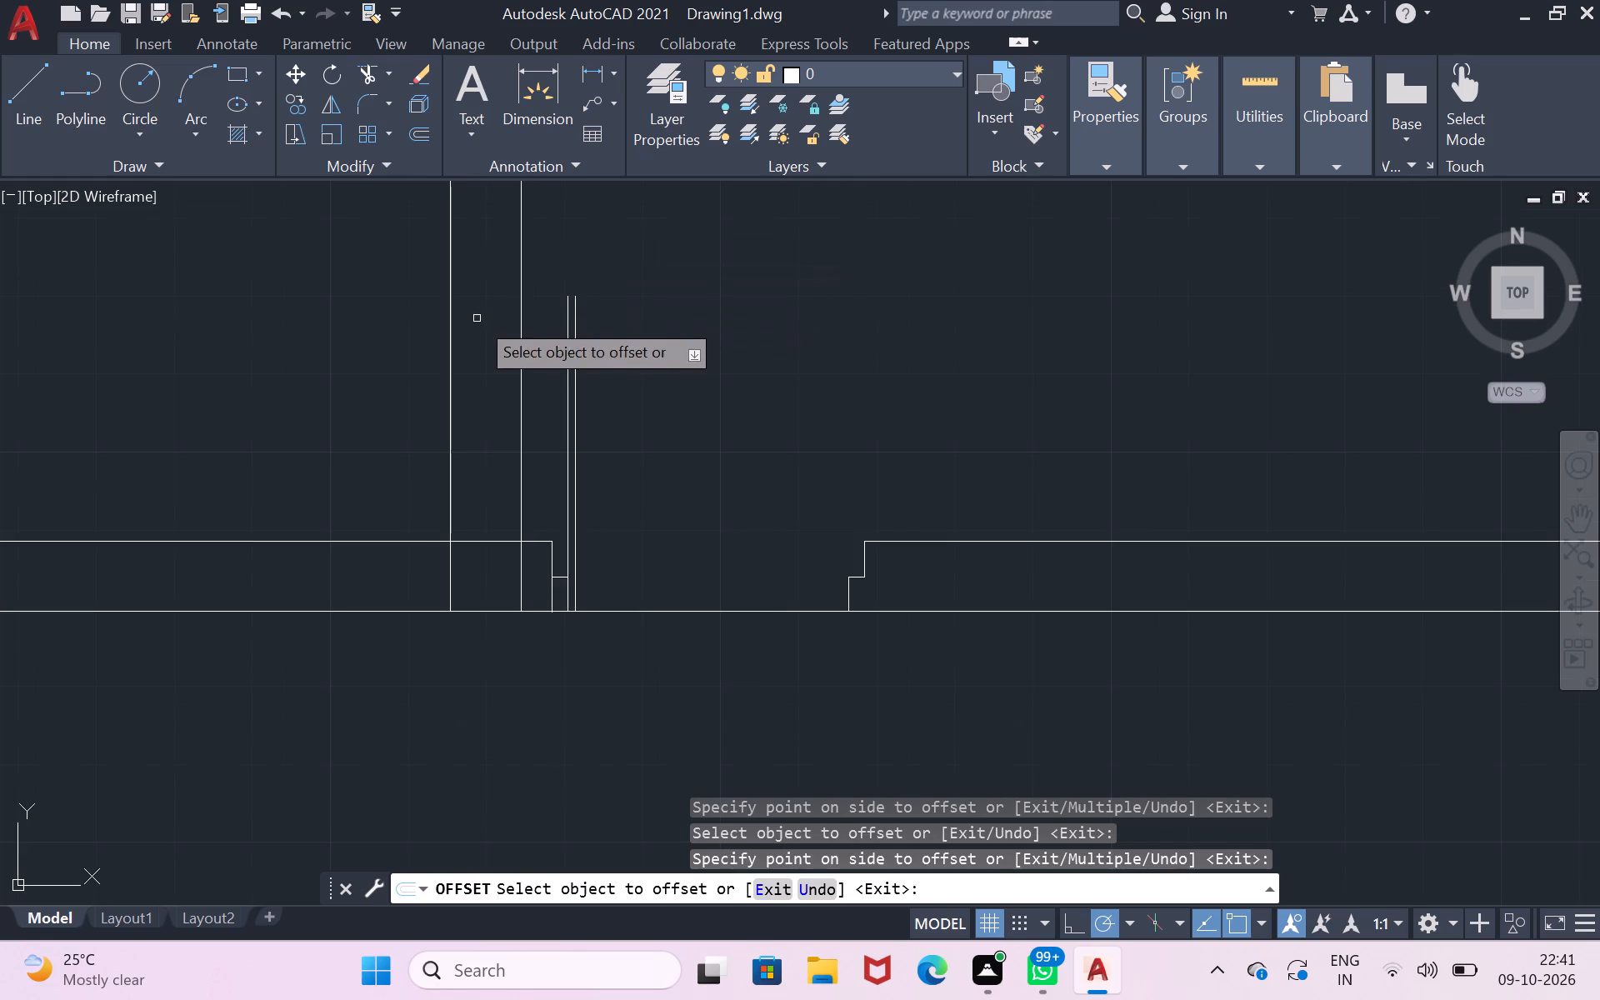
# Draw the door swing arc from the leaf's upper end through the opposite notch's corner, ending just below the lower wall line.
pyautogui.click(198, 92)
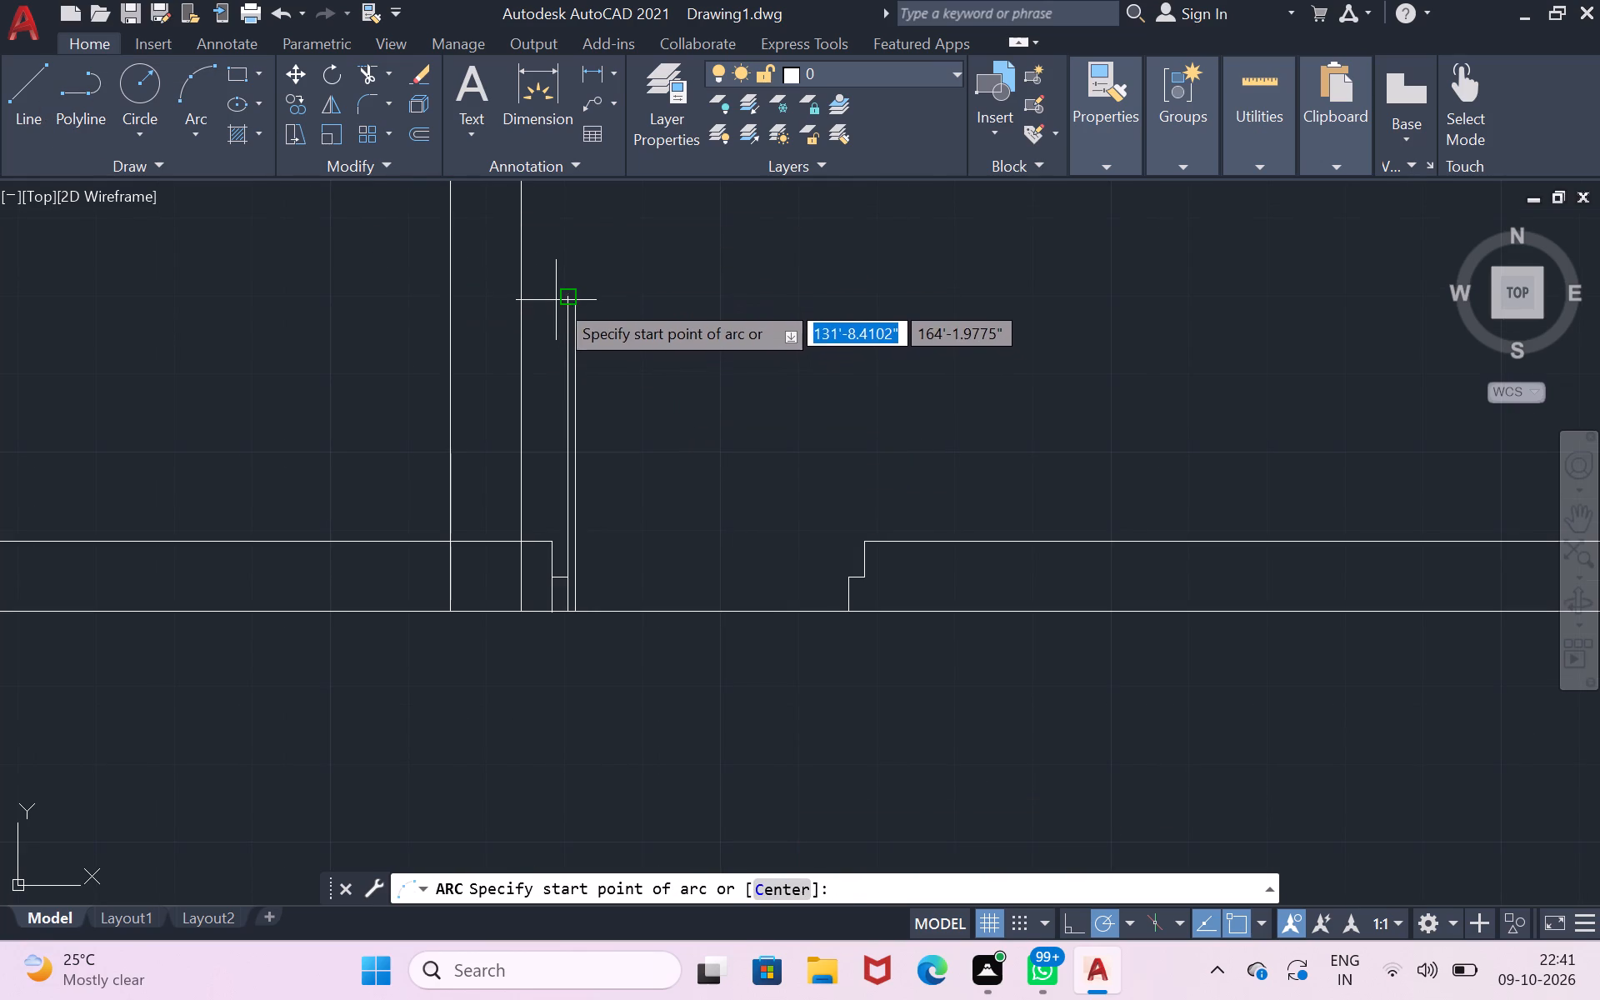
pyautogui.moveTo(556, 299); pyautogui.dragTo(563, 304)
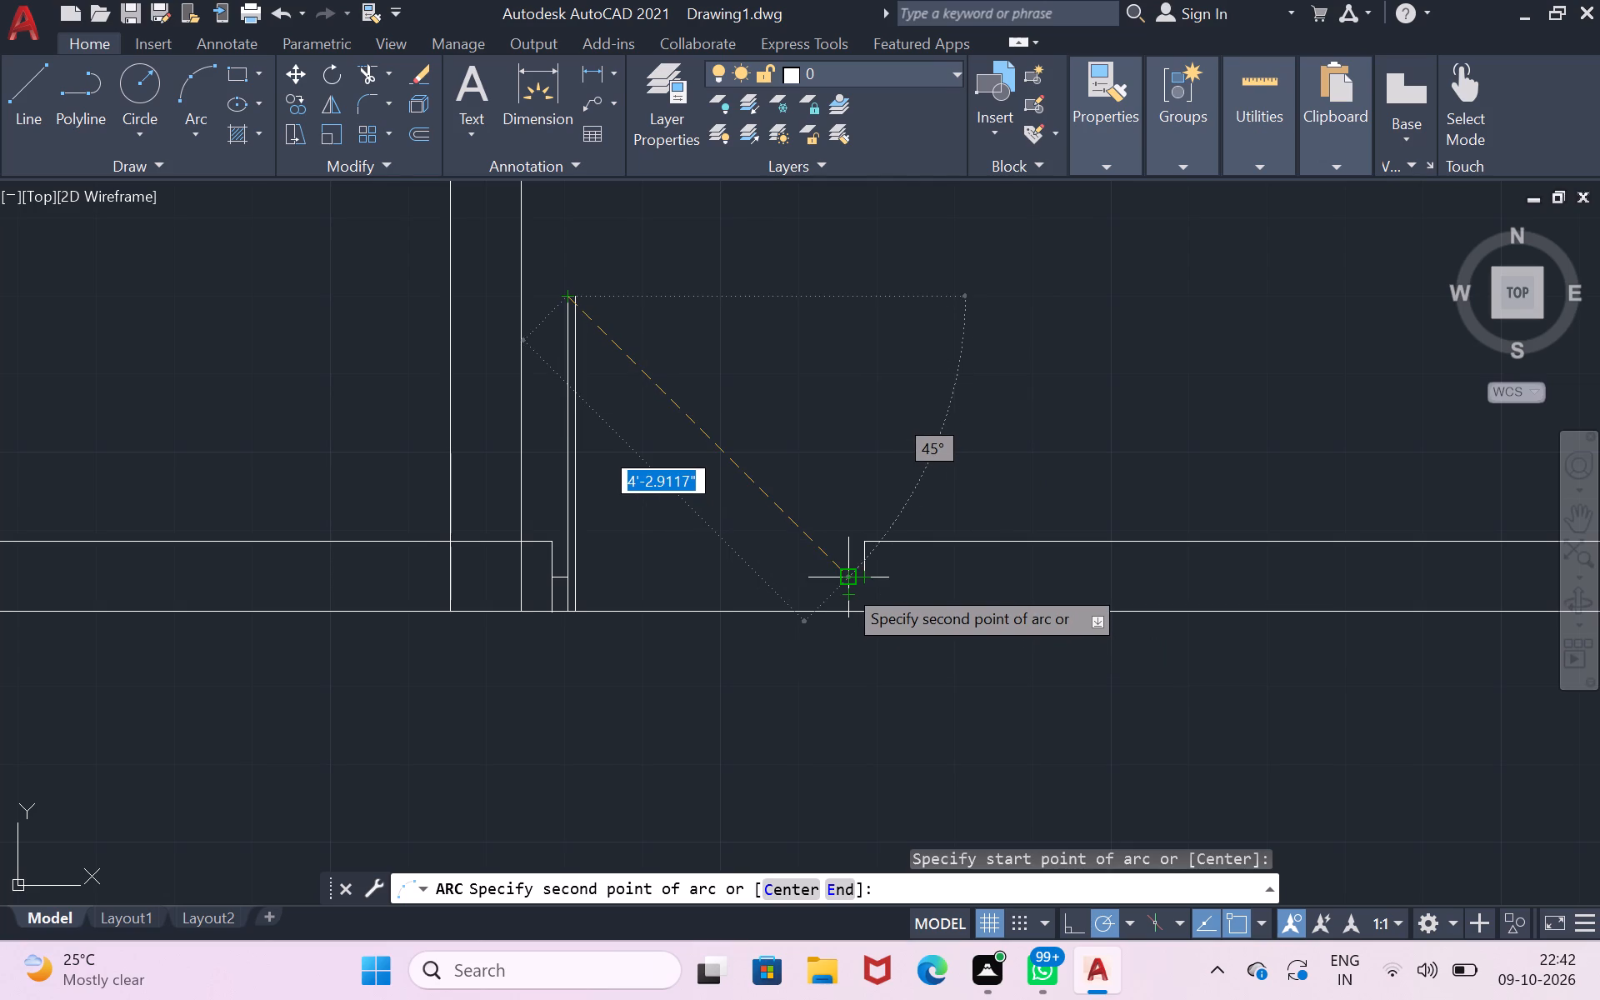
pyautogui.scroll(2, 844, 585)
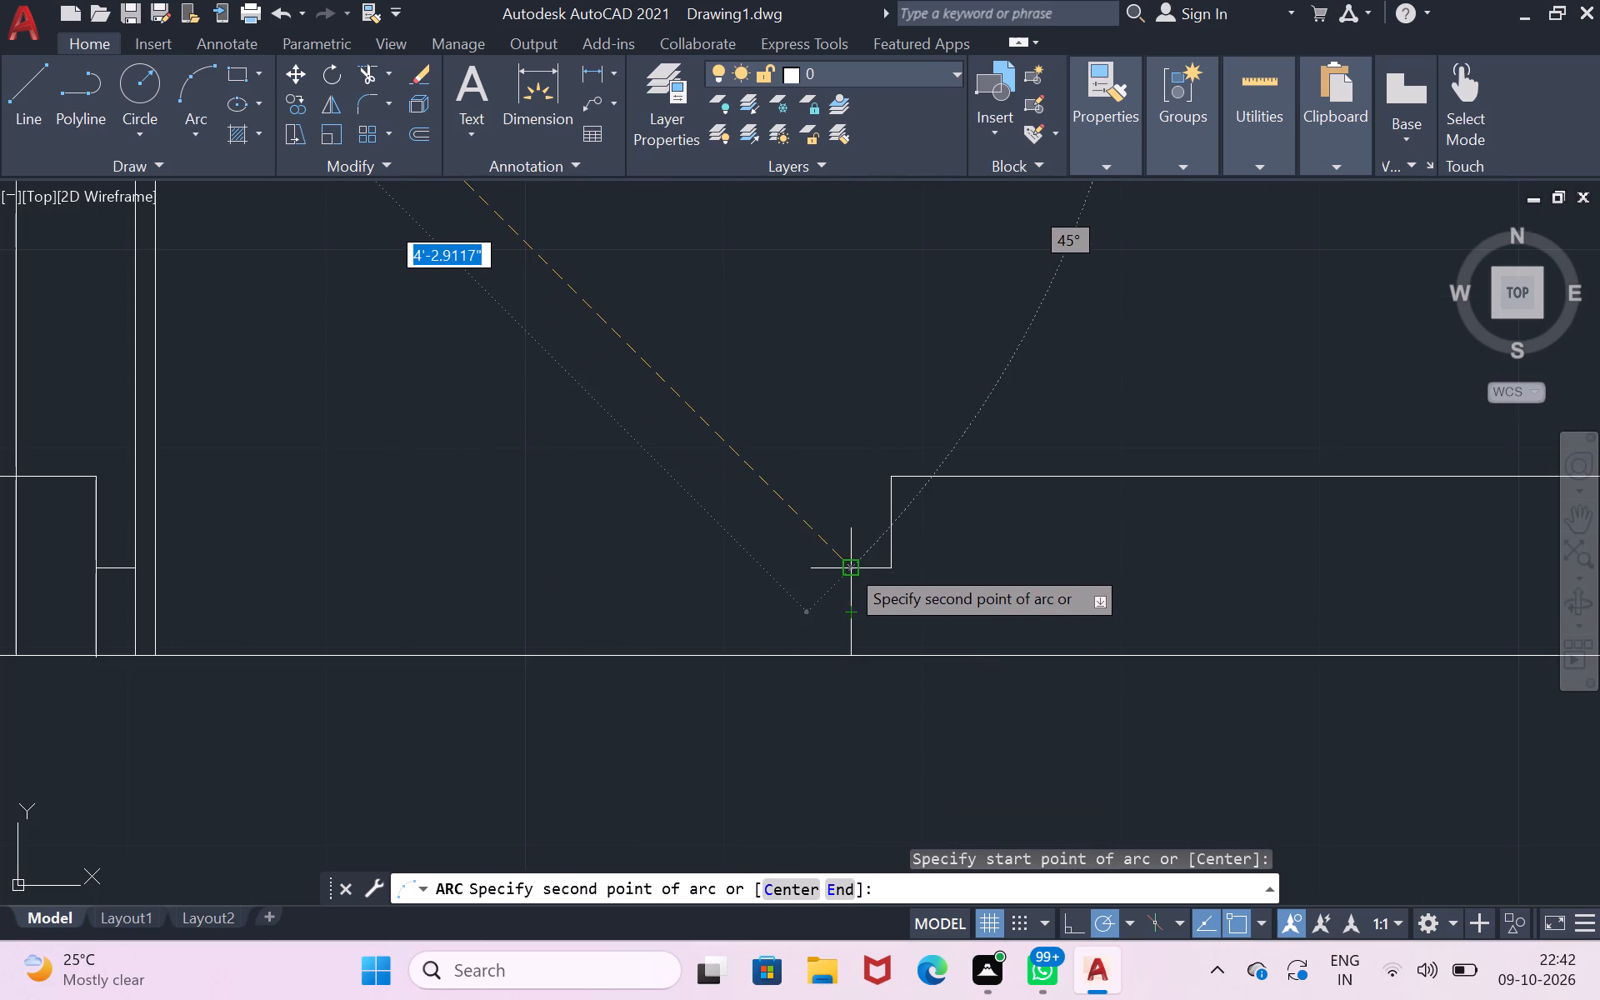
pyautogui.click(847, 565)
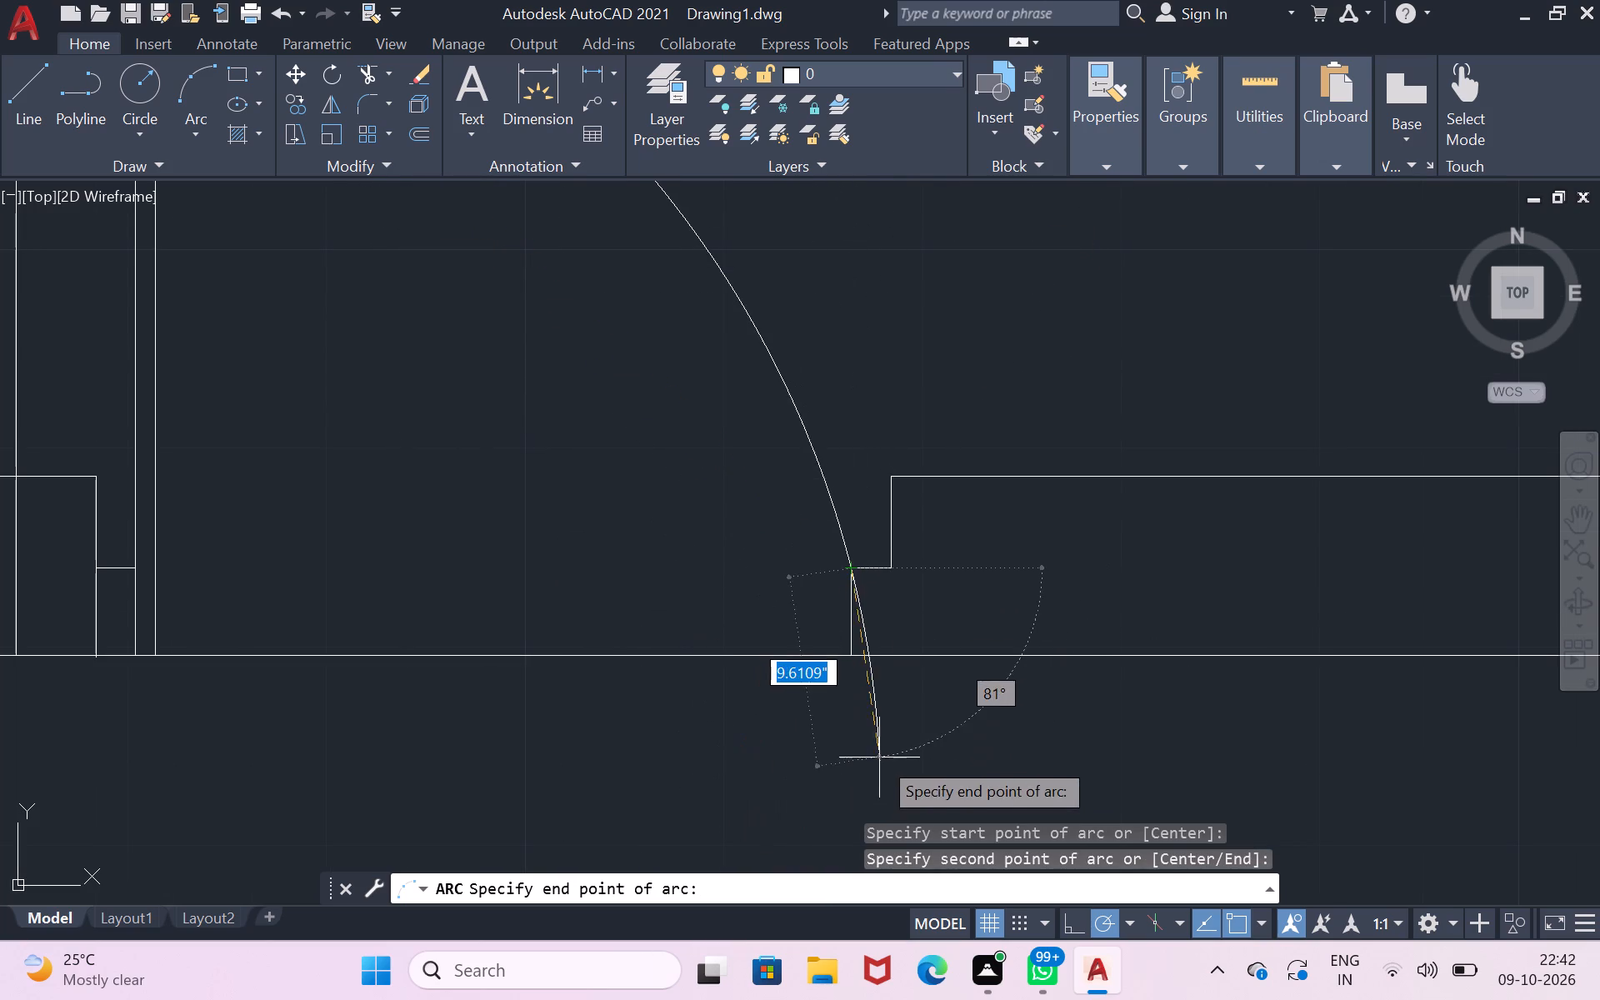
pyautogui.scroll(-1, 836, 777)
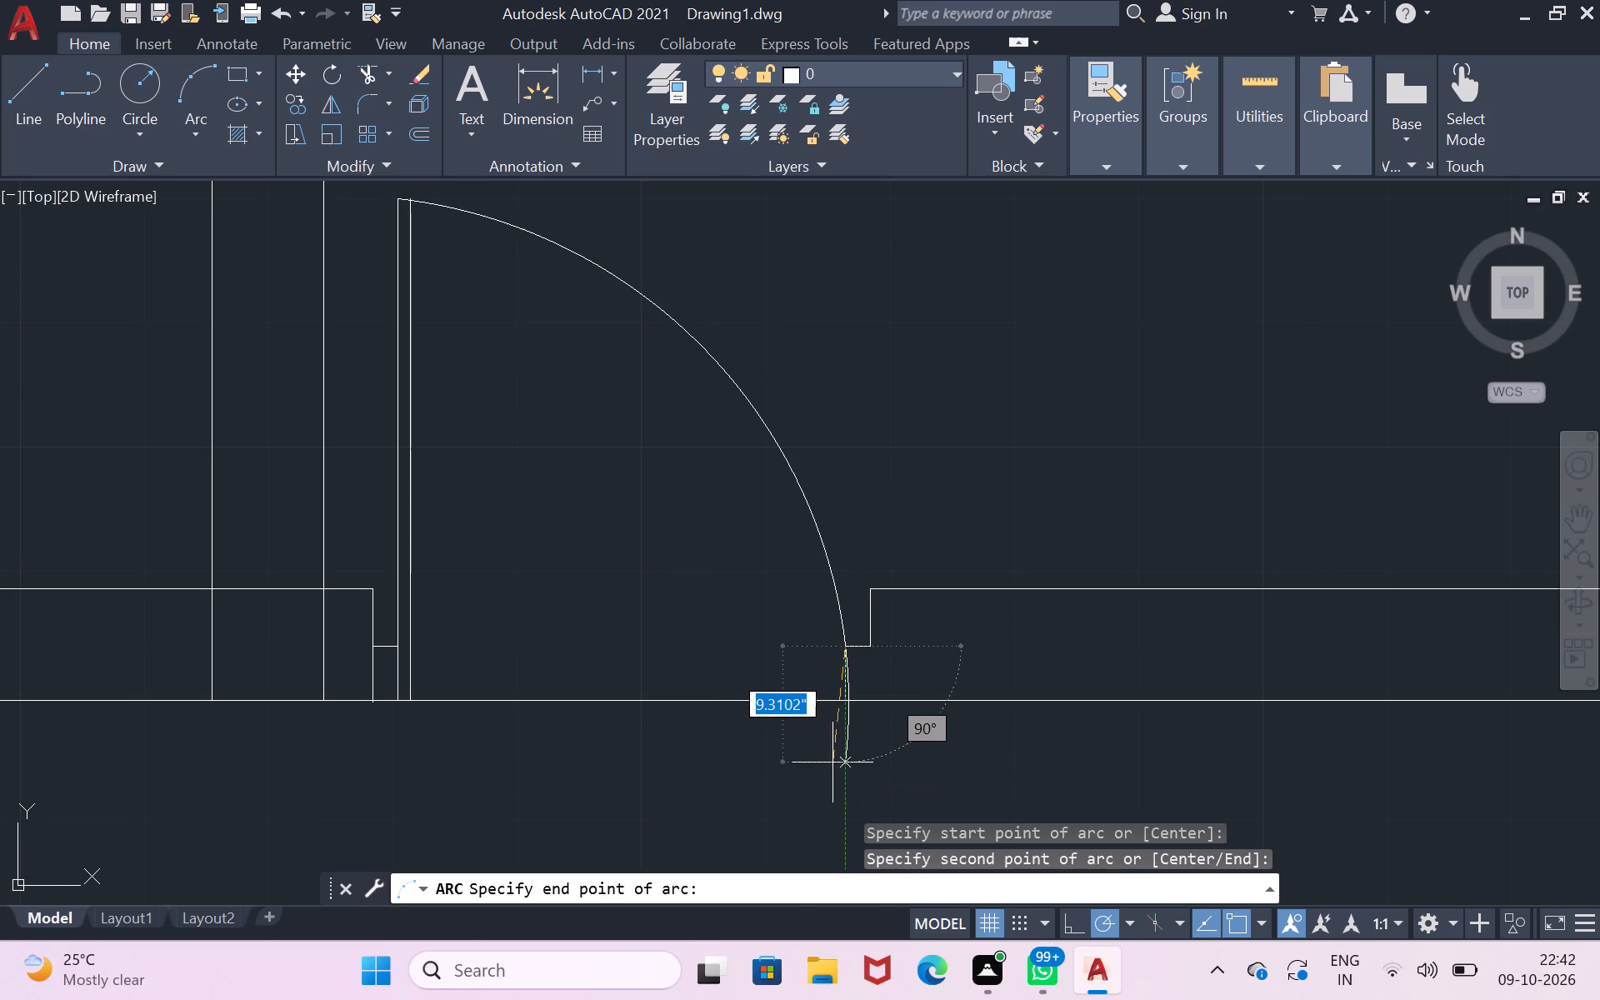
pyautogui.click(836, 762)
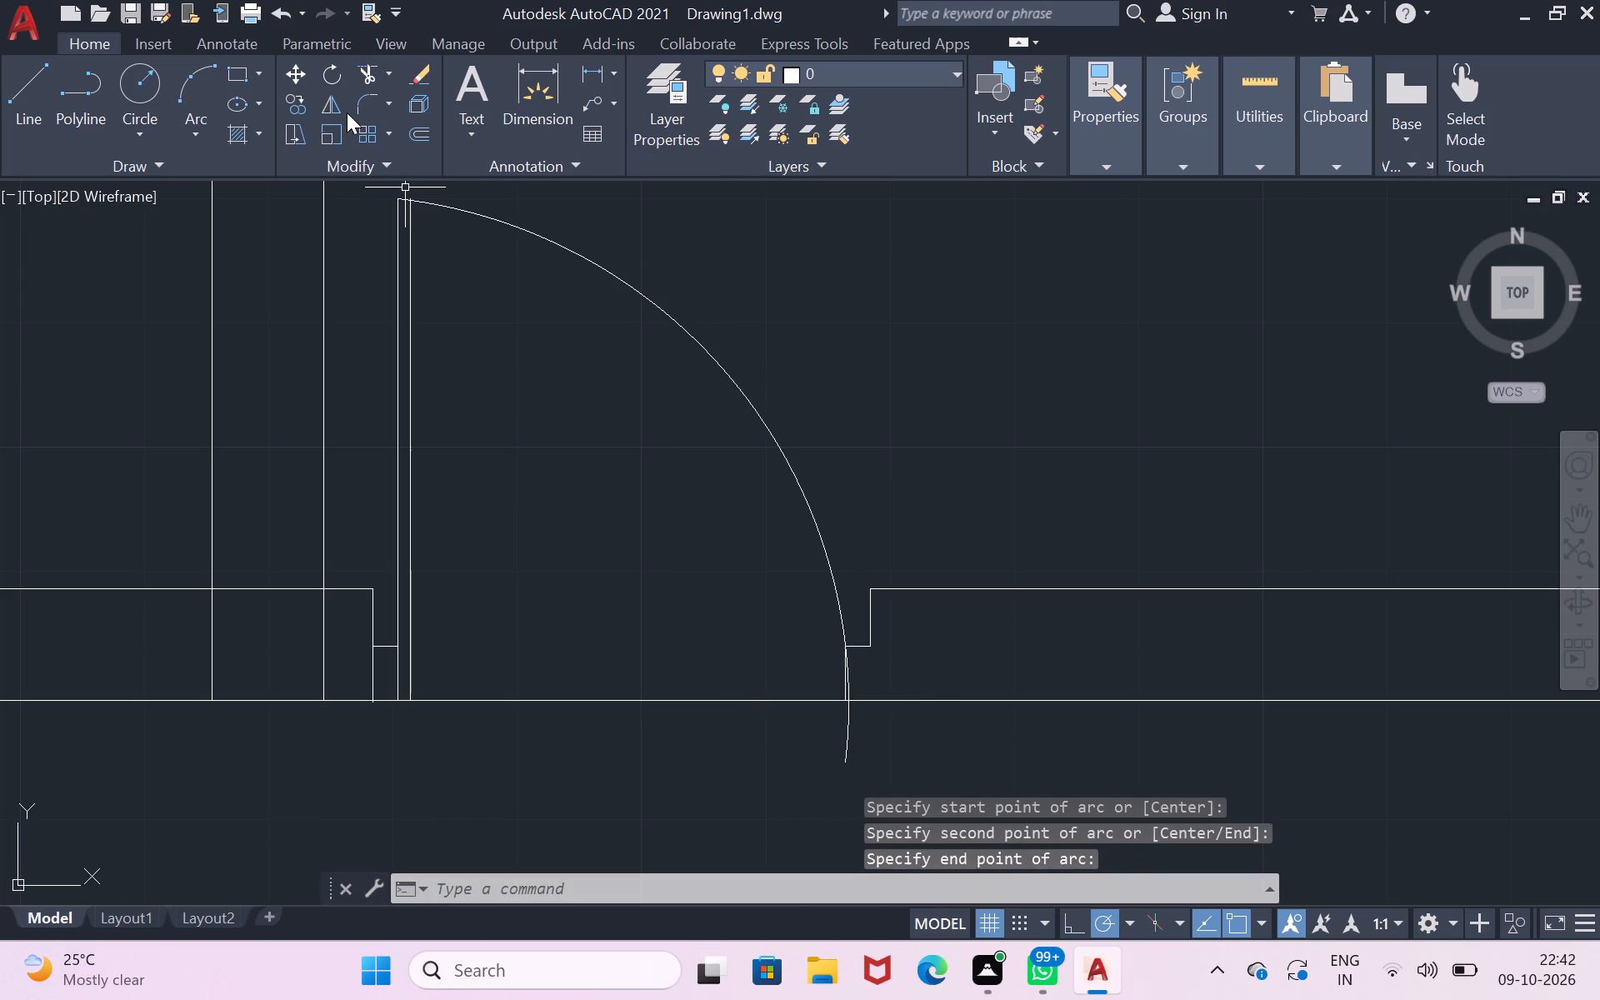
# Trim the swing arc below the opposite notch's corner and the second leaf line's end that sticks out above the arc.
pyautogui.click(361, 80)
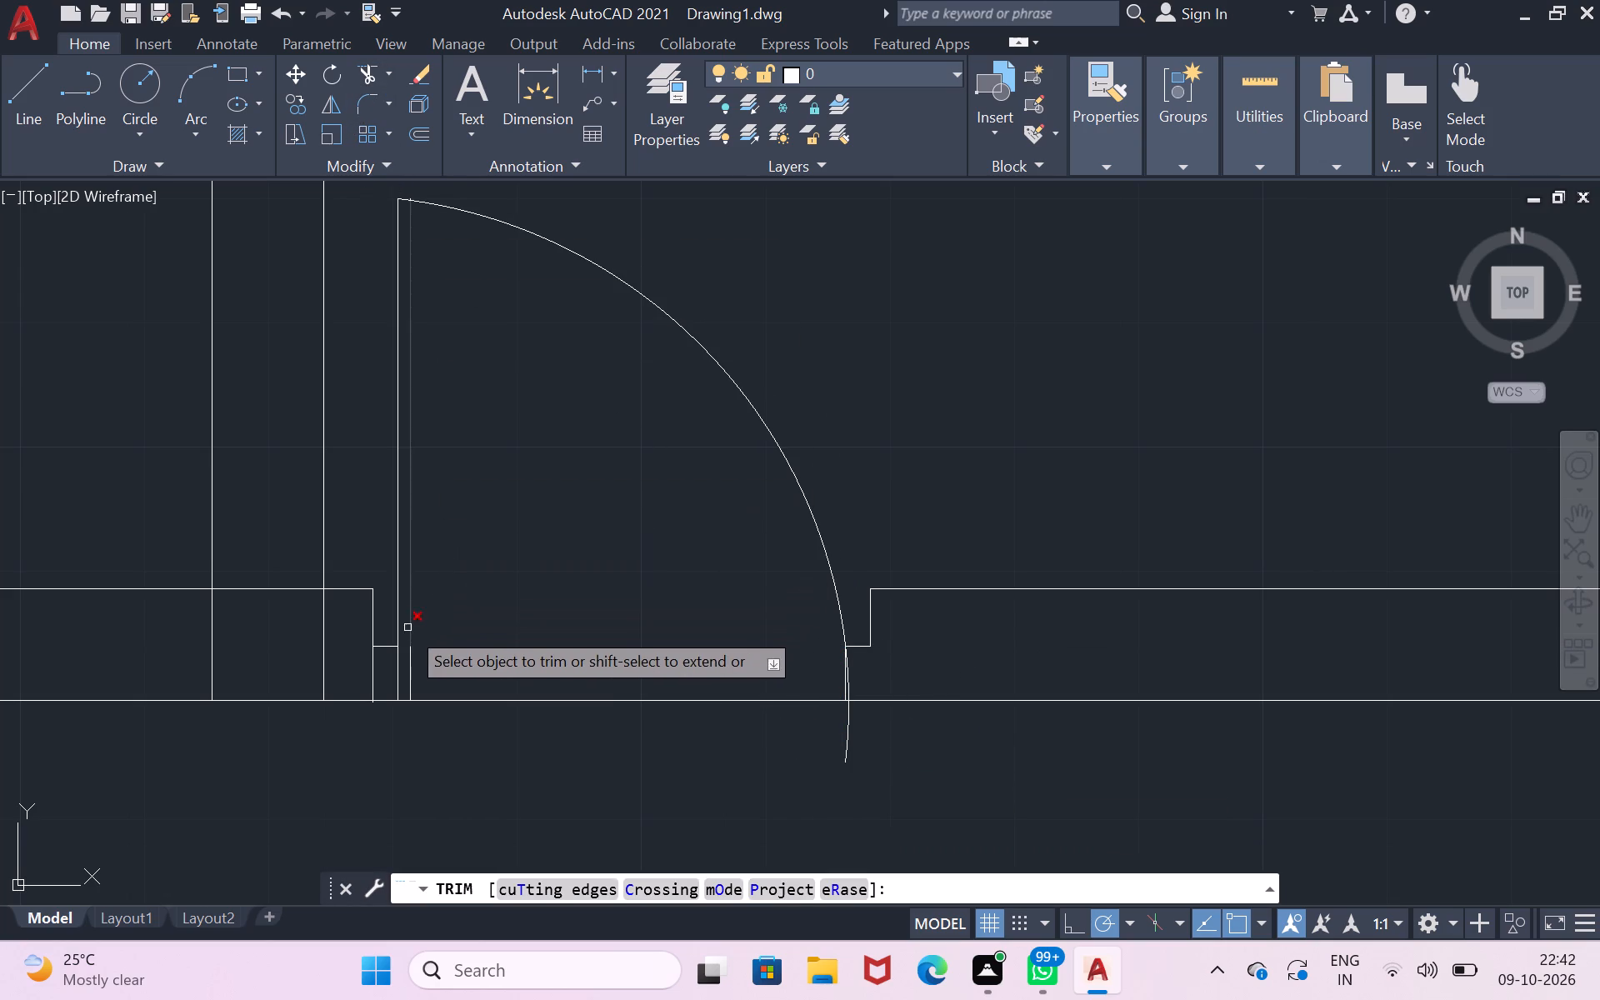
pyautogui.click(846, 743)
pyautogui.scroll(2, 864, 681)
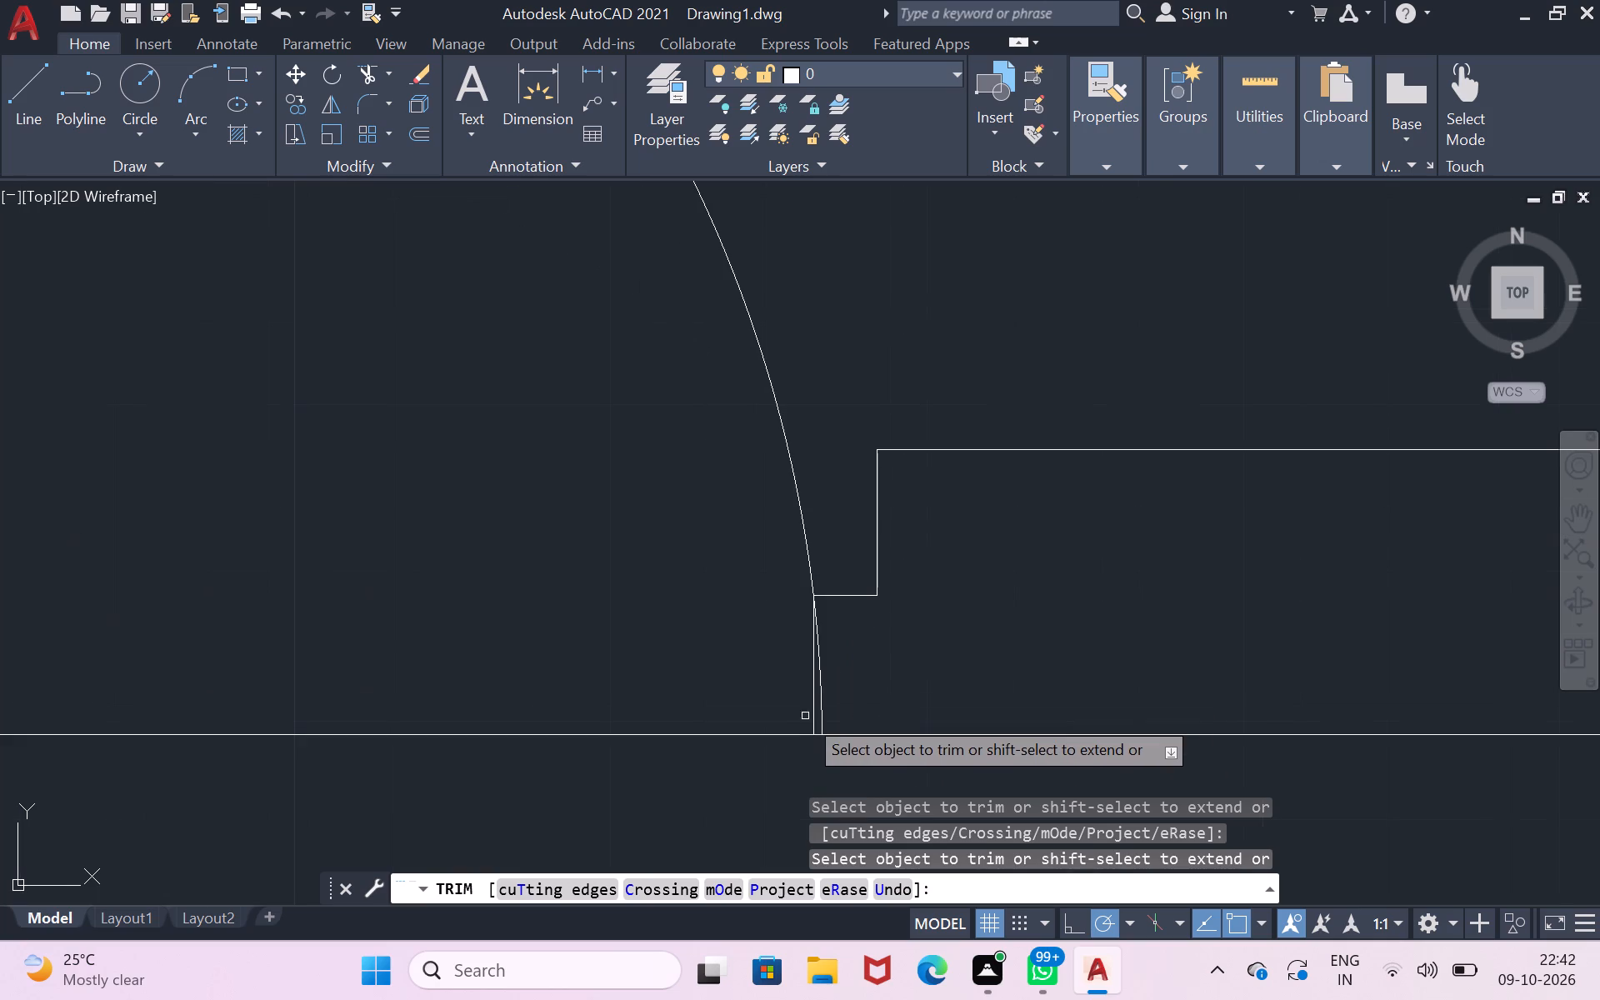
pyautogui.click(822, 698)
pyautogui.scroll(-4, 837, 467)
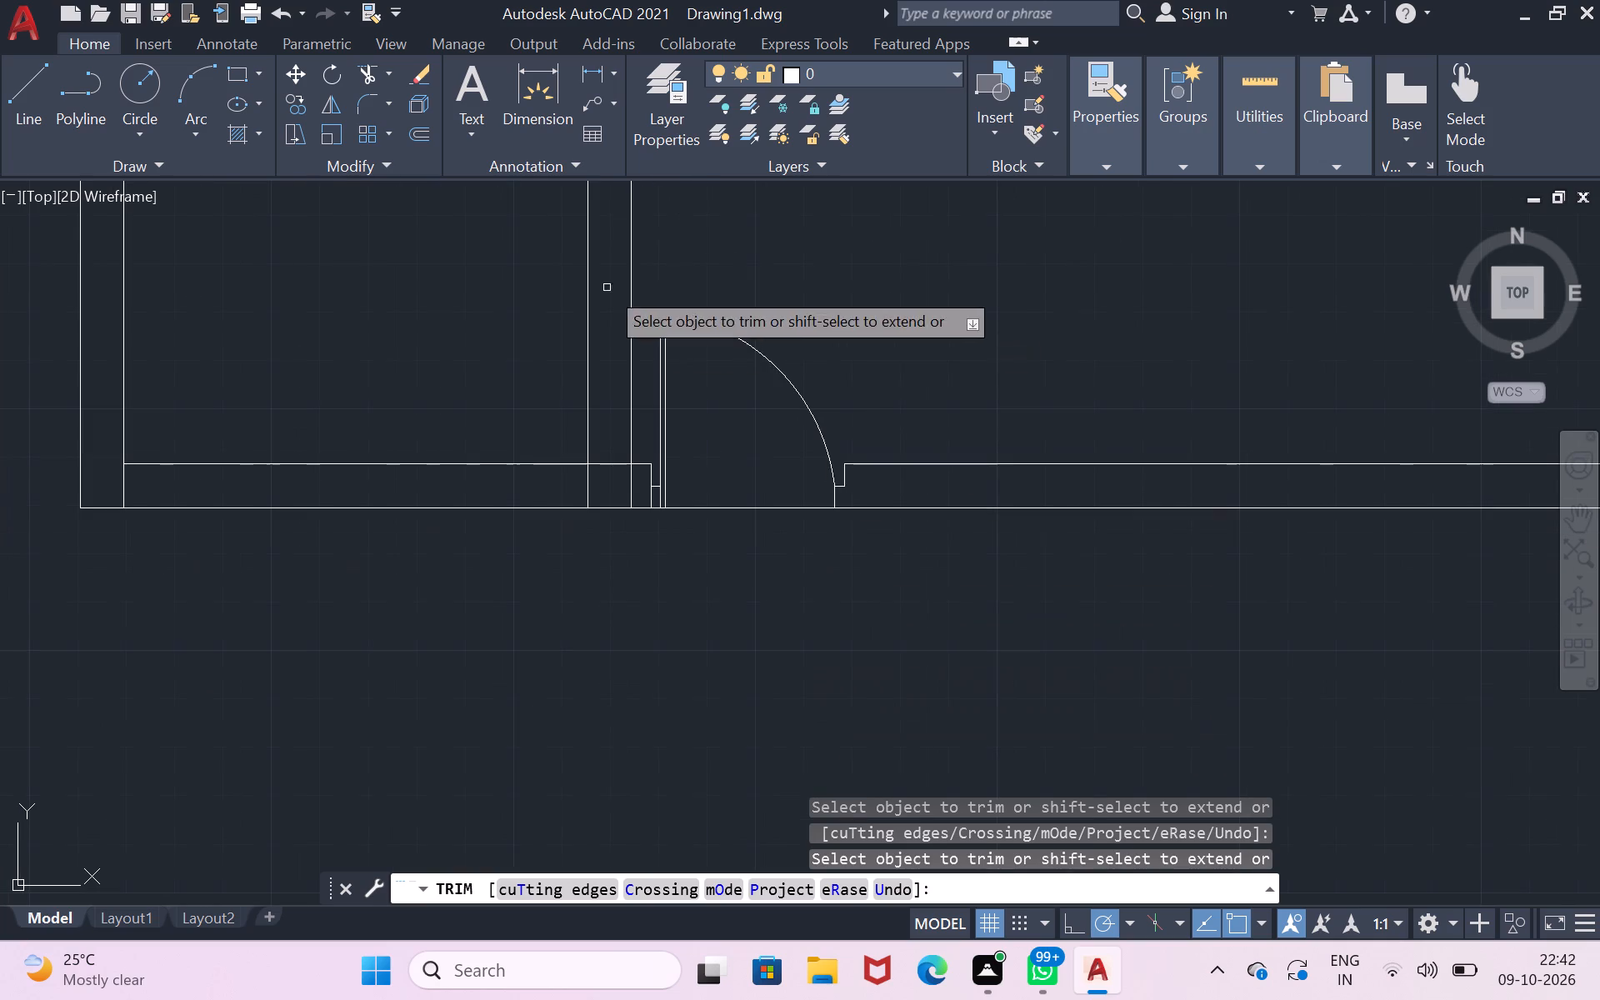
pyautogui.scroll(5, 654, 307)
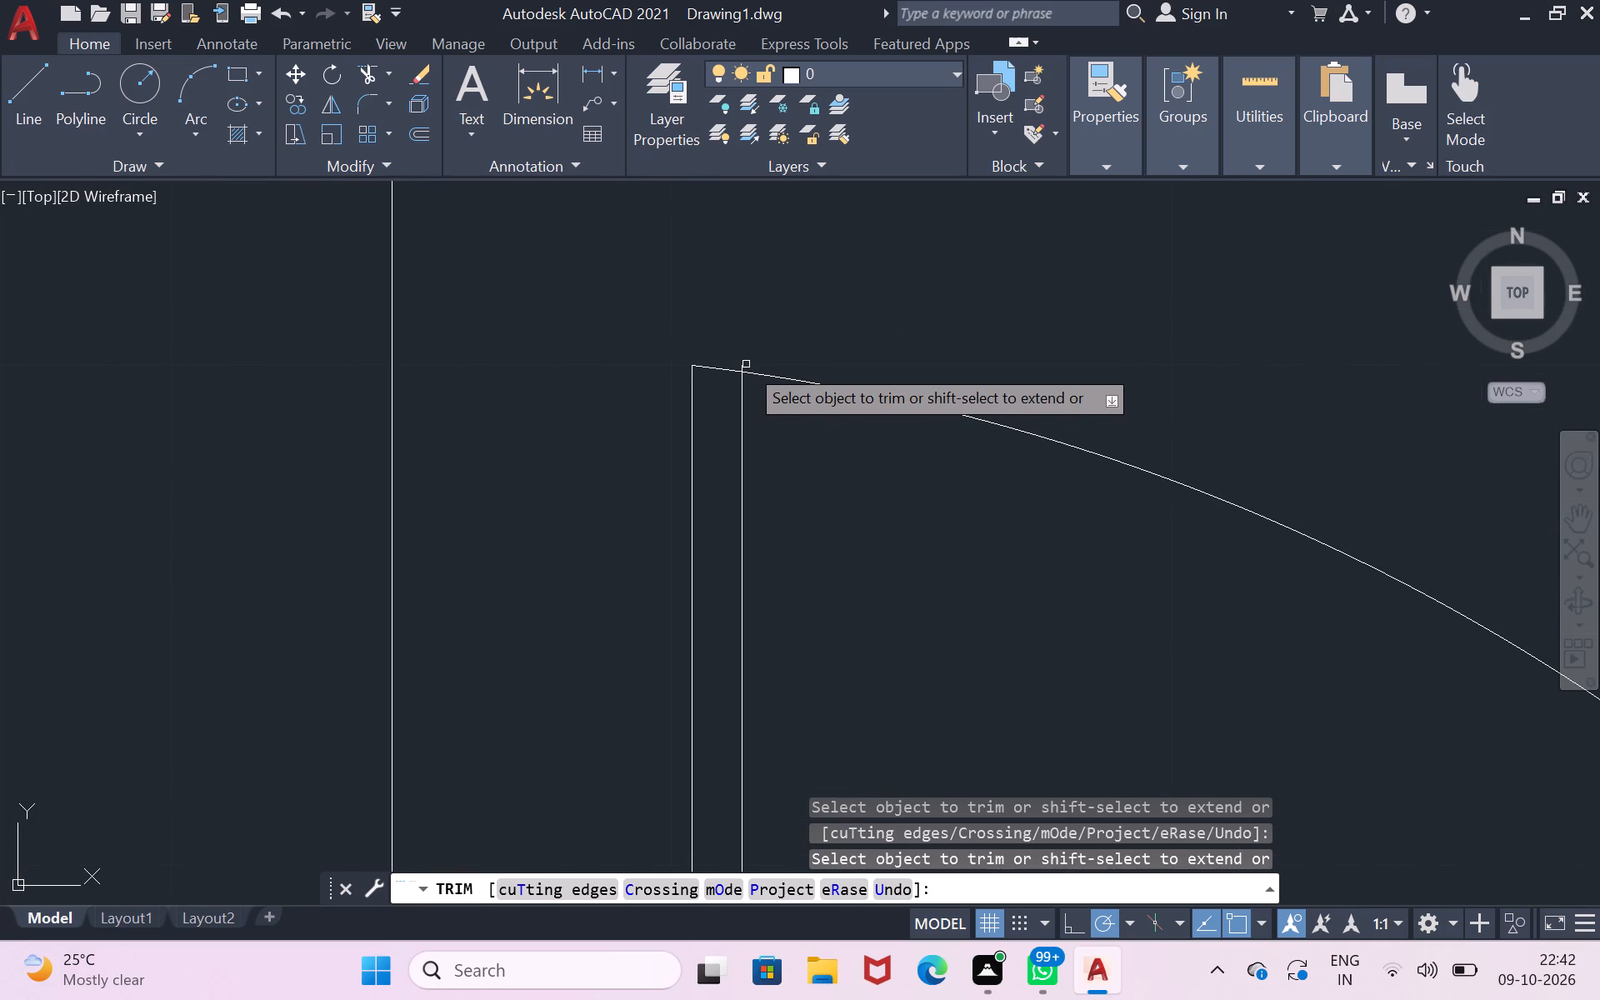
pyautogui.scroll(2, 746, 364)
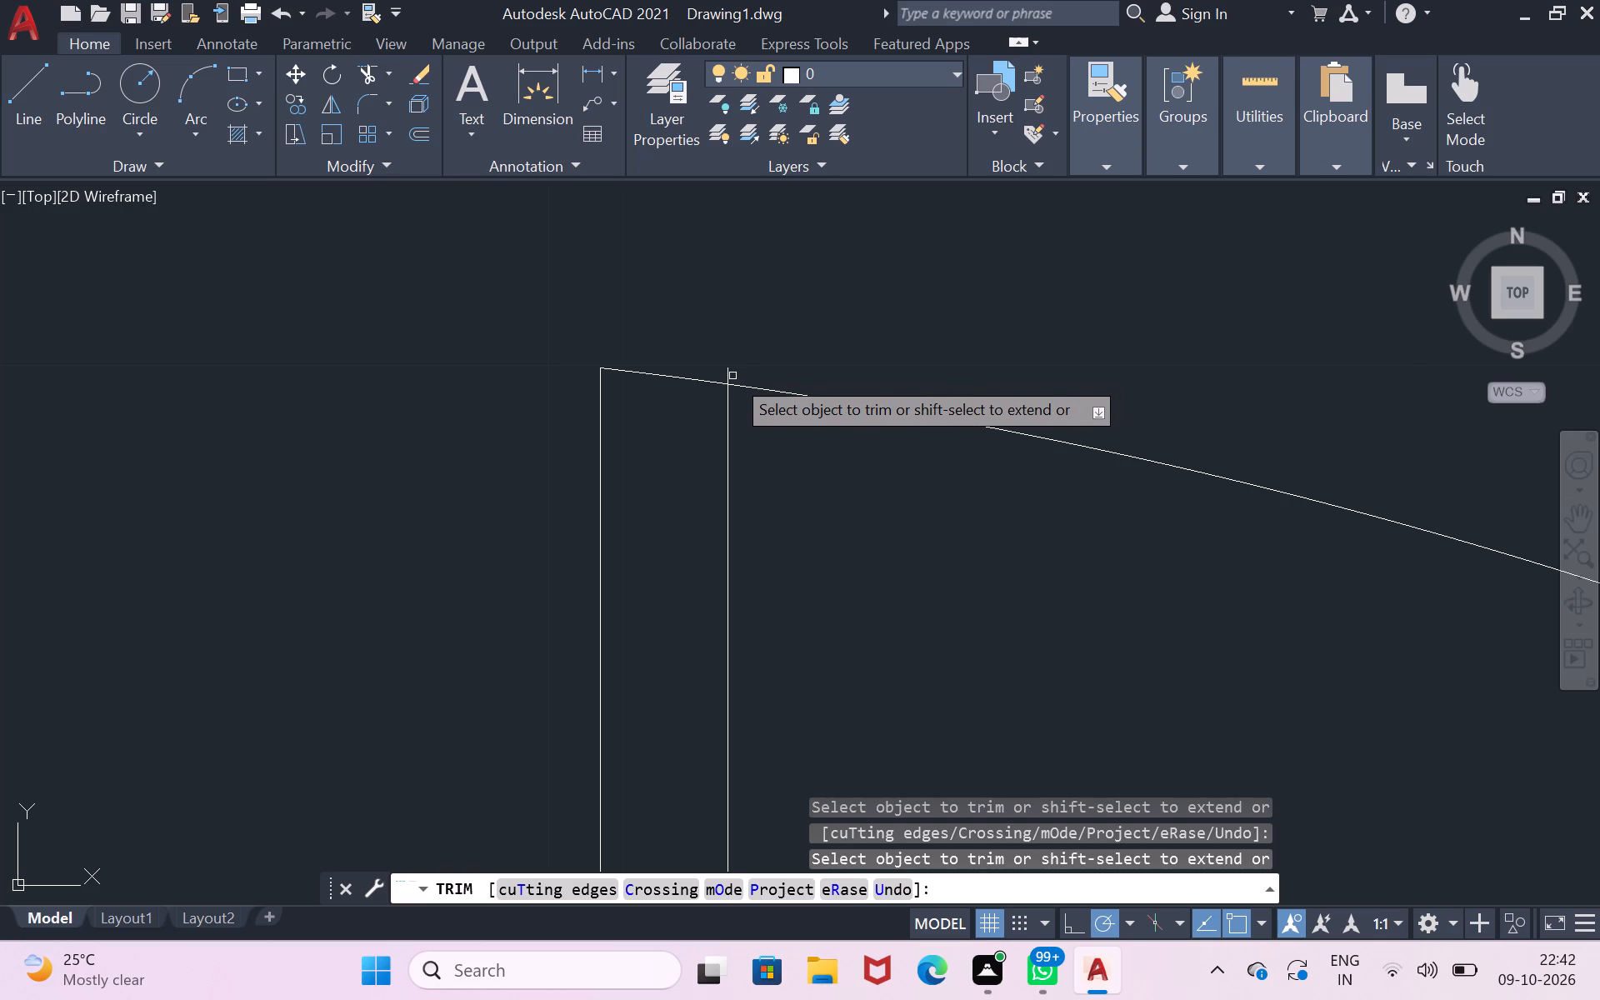
pyautogui.click(729, 374)
# From the inner end of the short line across the room's door-side wall, draw a notch 4.5" across, 2" down and back to the inner wall line.
pyautogui.scroll(-4, 788, 335)
pyautogui.scroll(-2, 1059, 542)
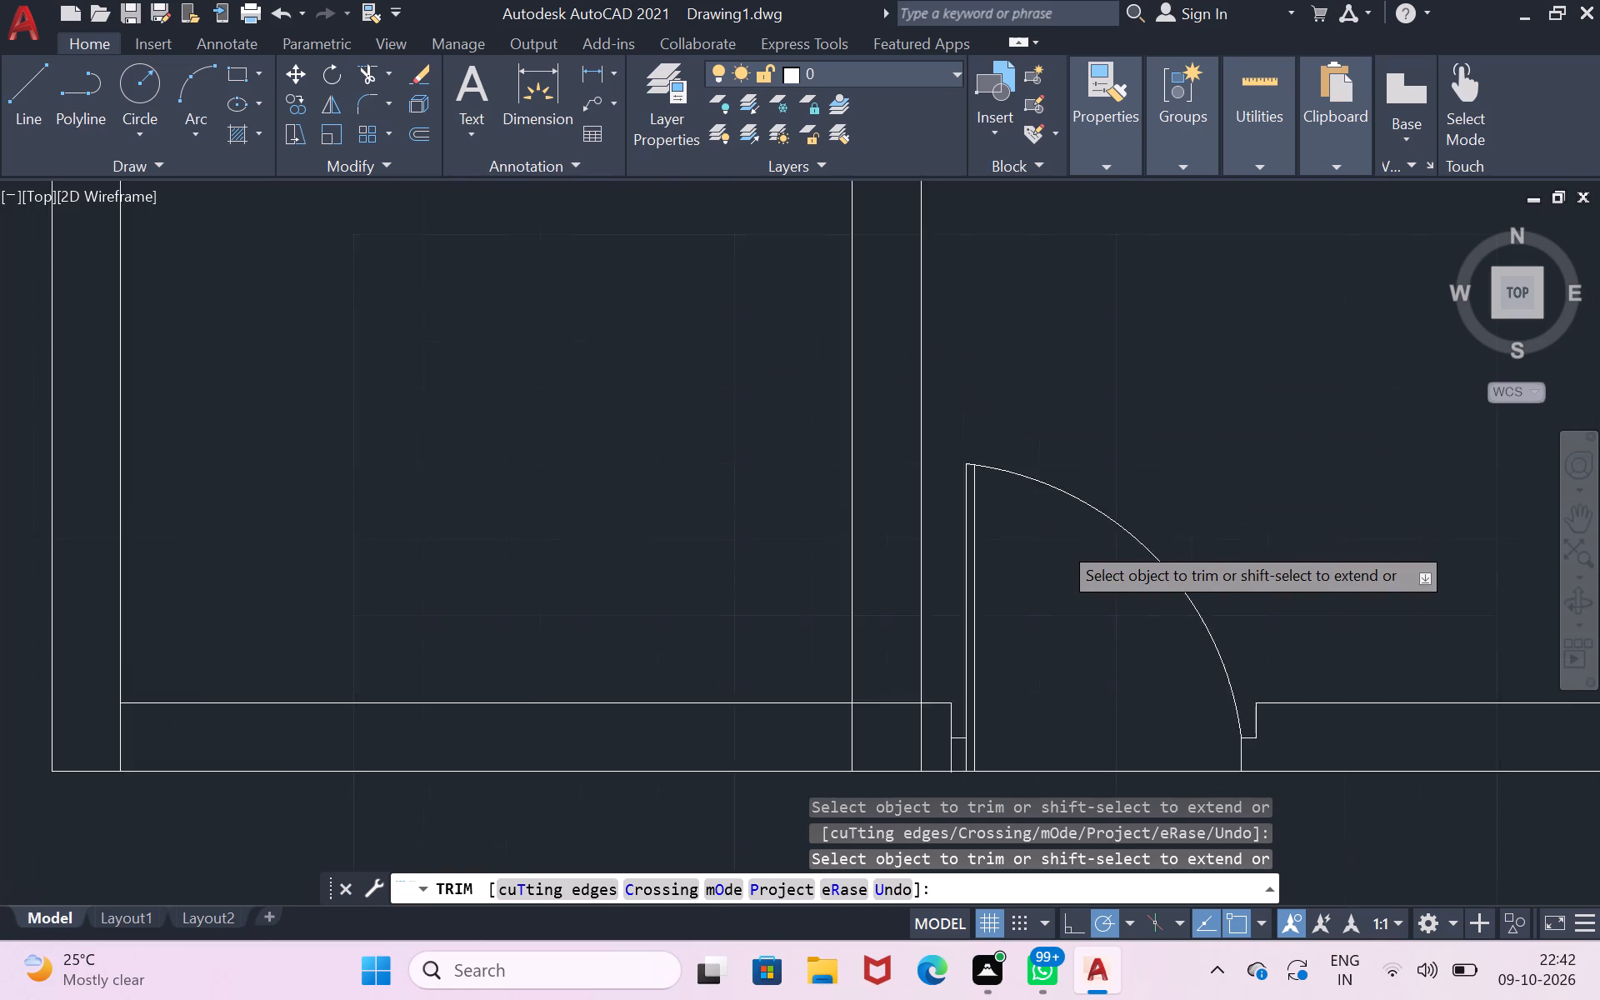
pyautogui.scroll(-1, 1059, 542)
pyautogui.scroll(-1, 820, 215)
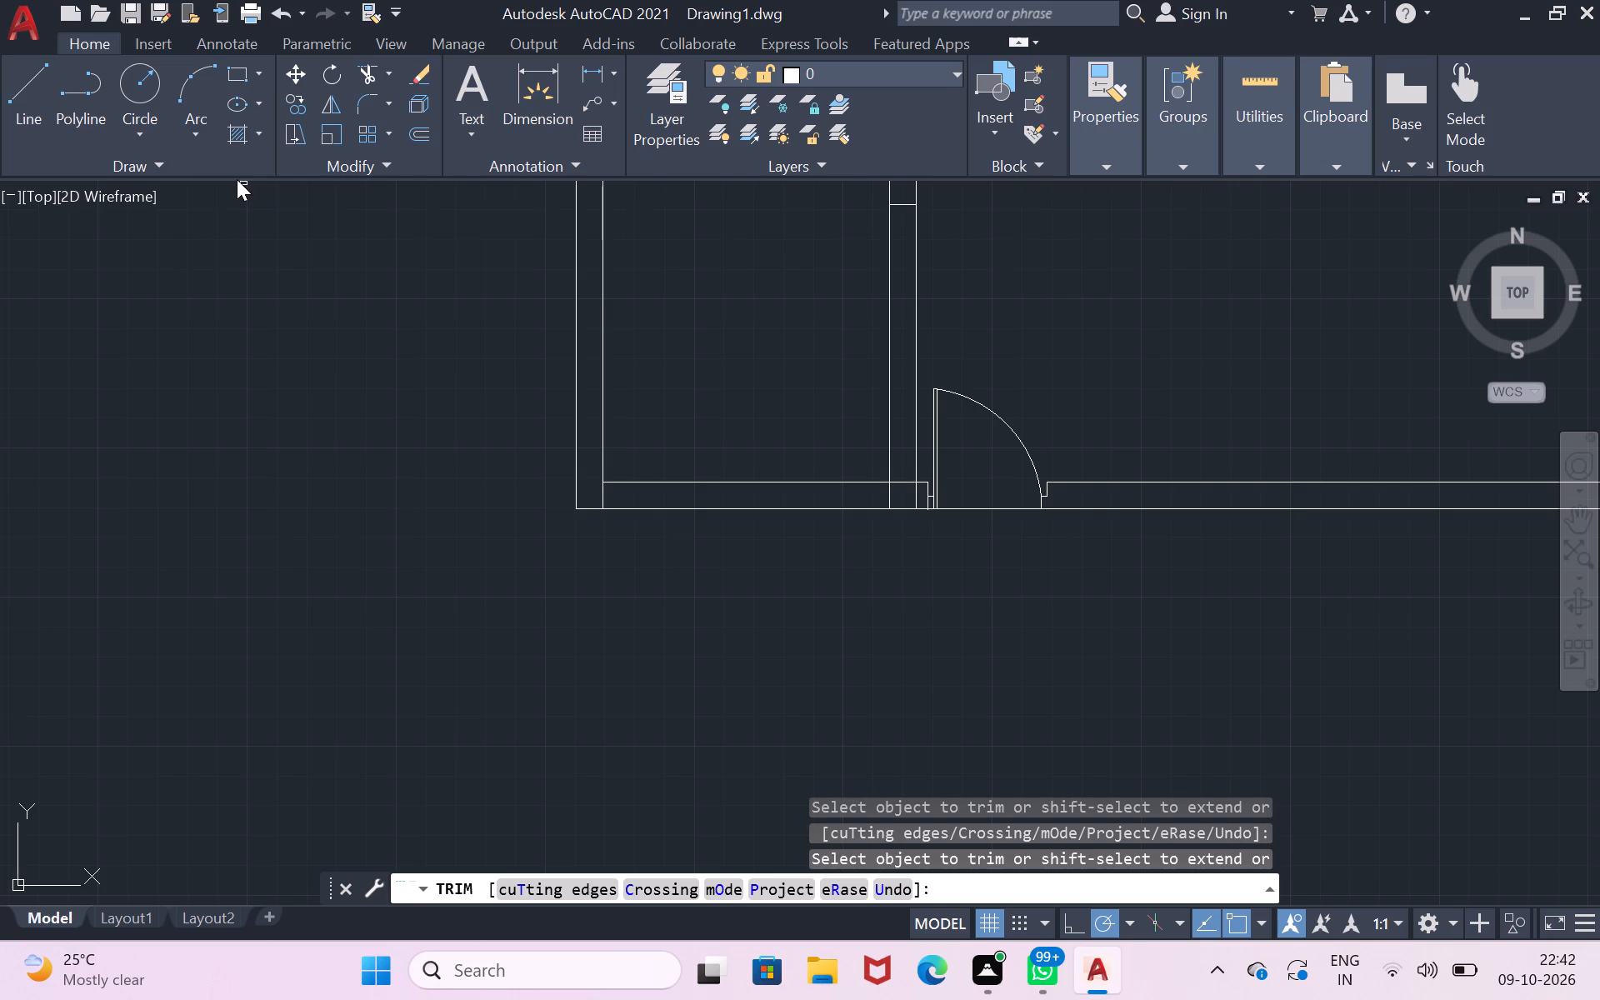
pyautogui.scroll(-1, 857, 272)
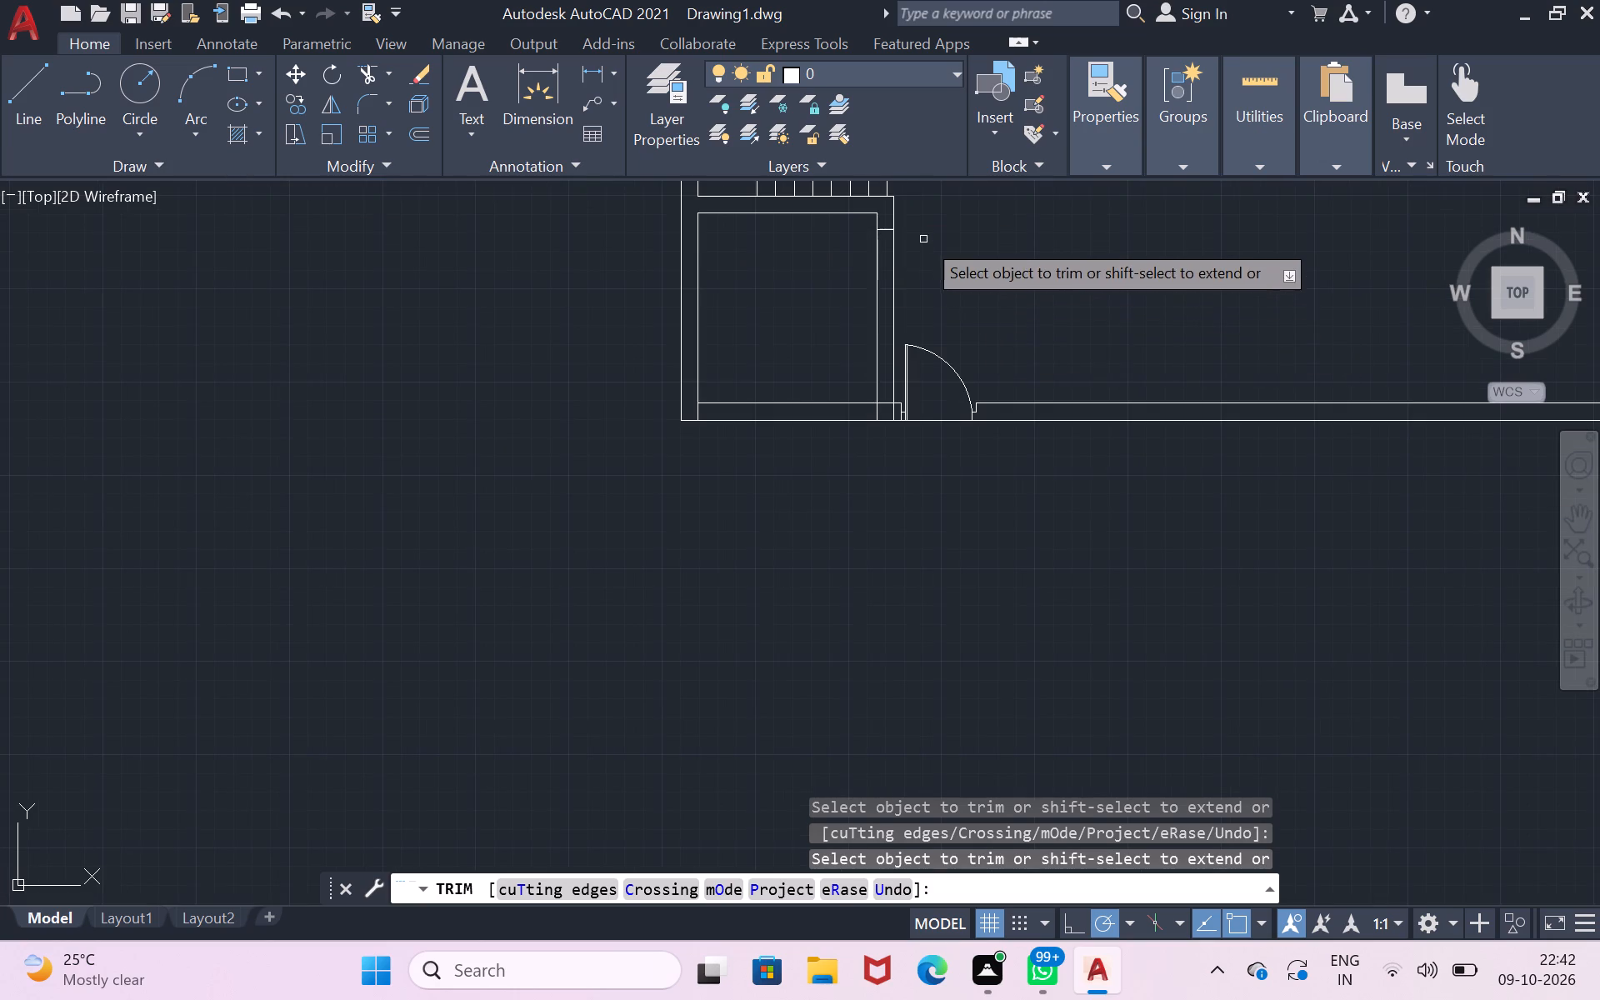
pyautogui.scroll(2, 926, 219)
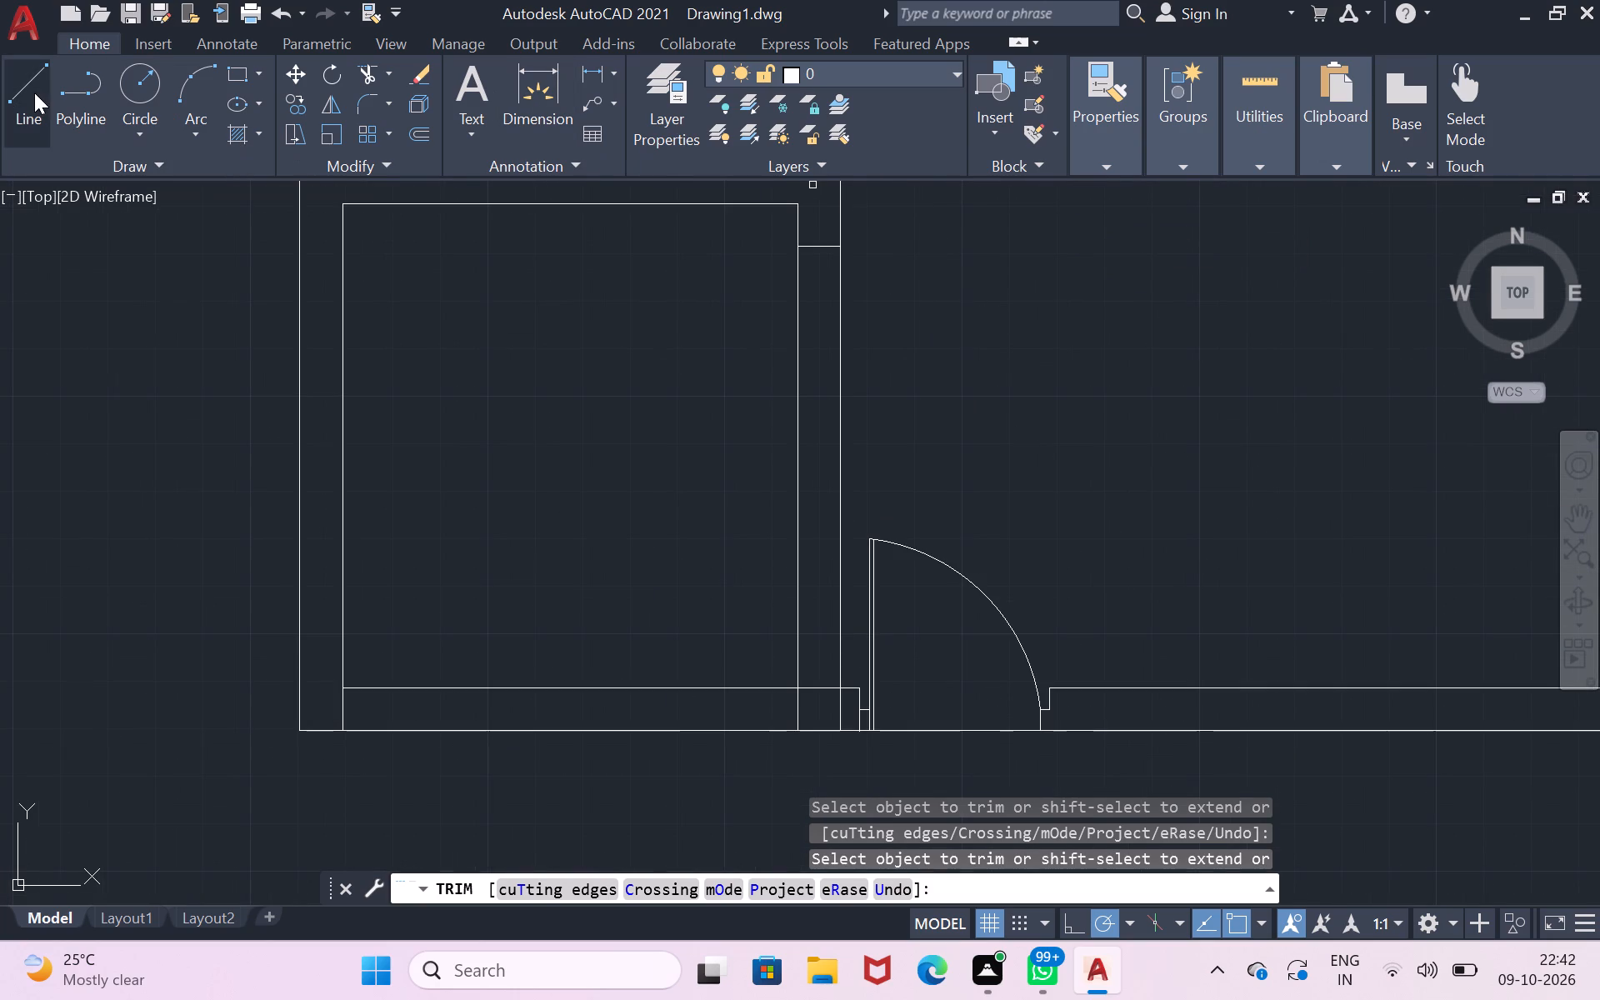
pyautogui.click(34, 92)
pyautogui.scroll(1, 772, 243)
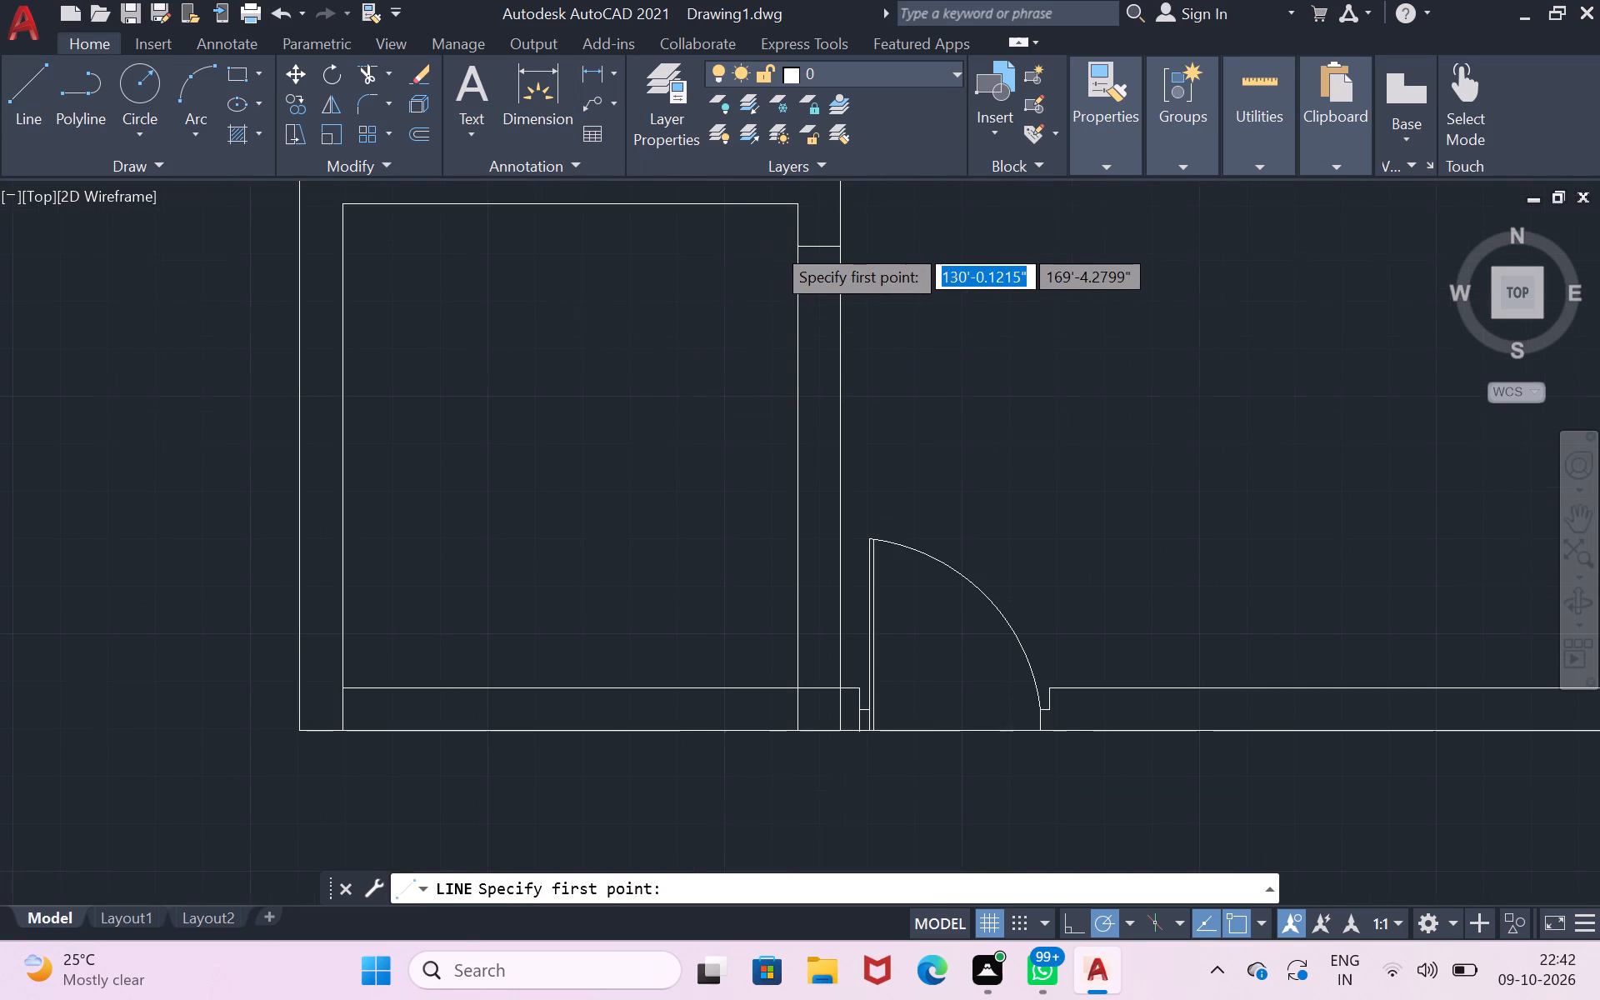
pyautogui.click(816, 255)
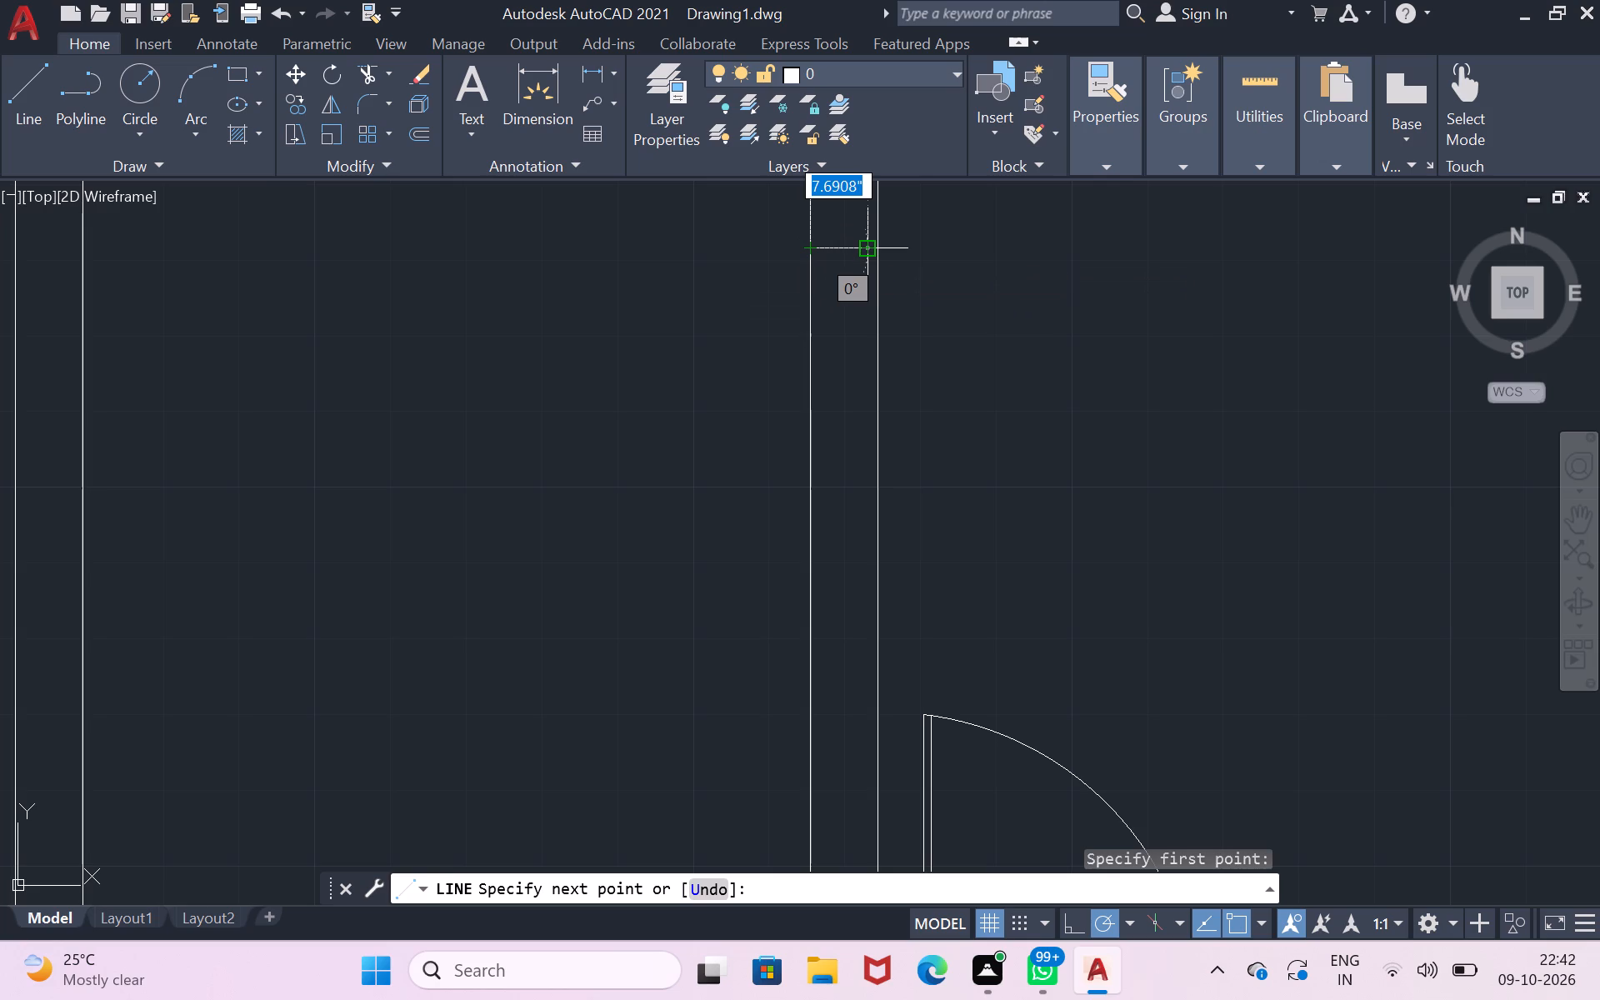
pyautogui.write('4.5')
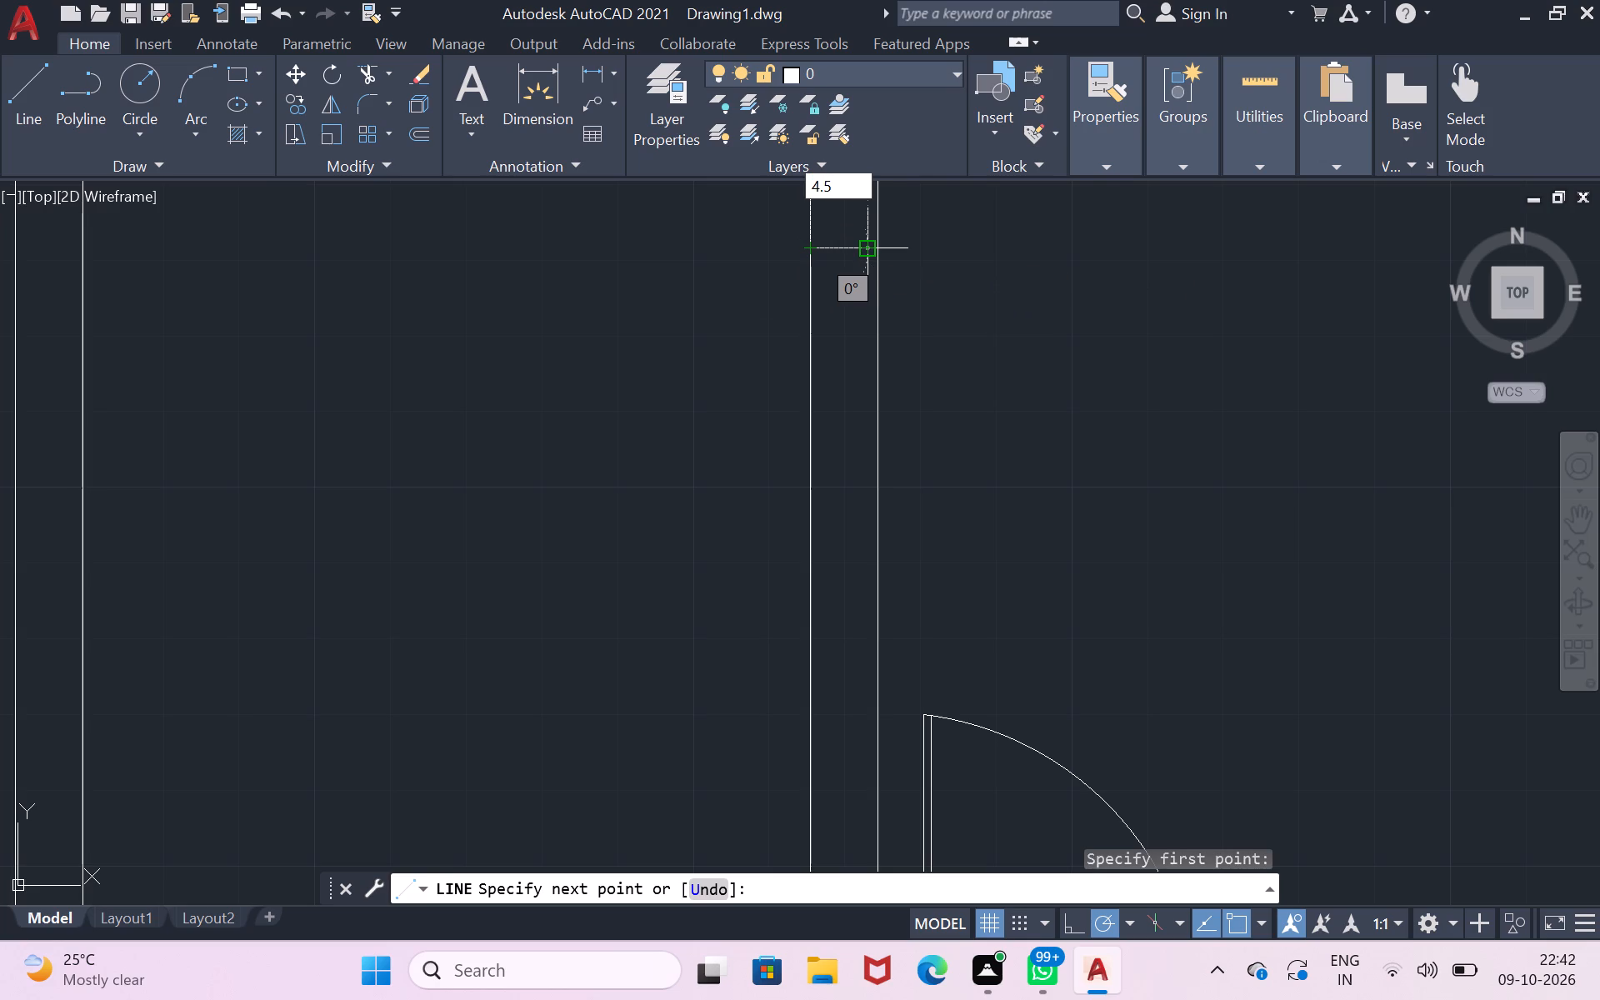
pyautogui.hotkey('shift', '"')
pyautogui.press('Return')
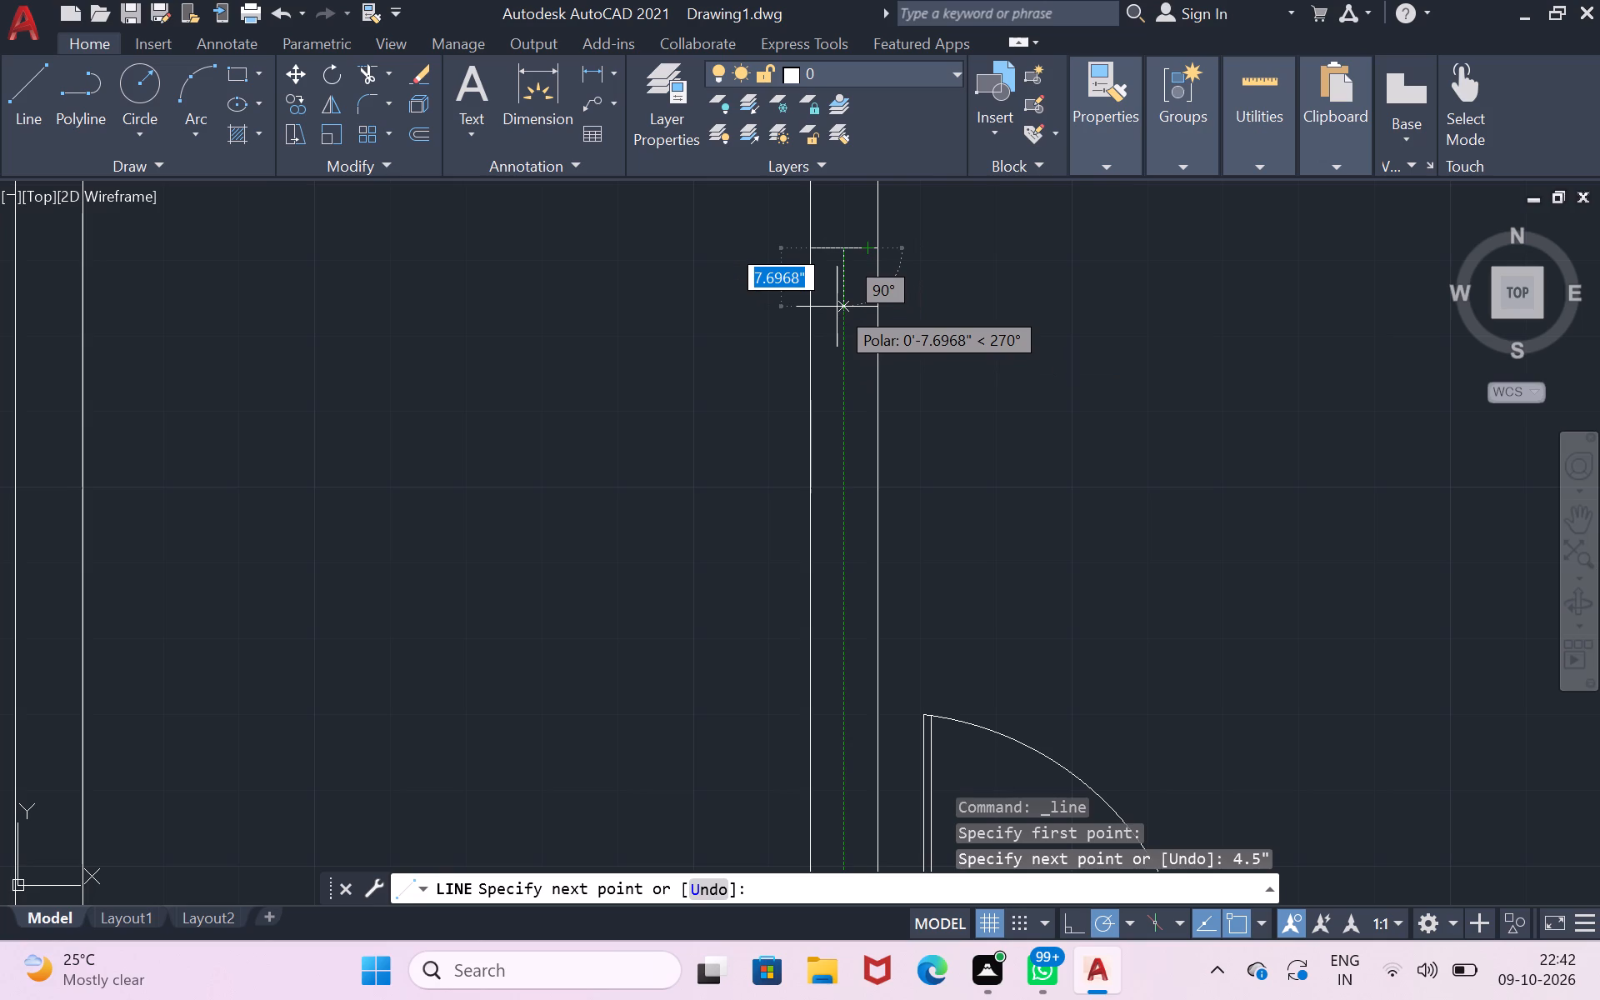
pyautogui.press('2')
pyautogui.hotkey('shift', '"')
pyautogui.press('Return')
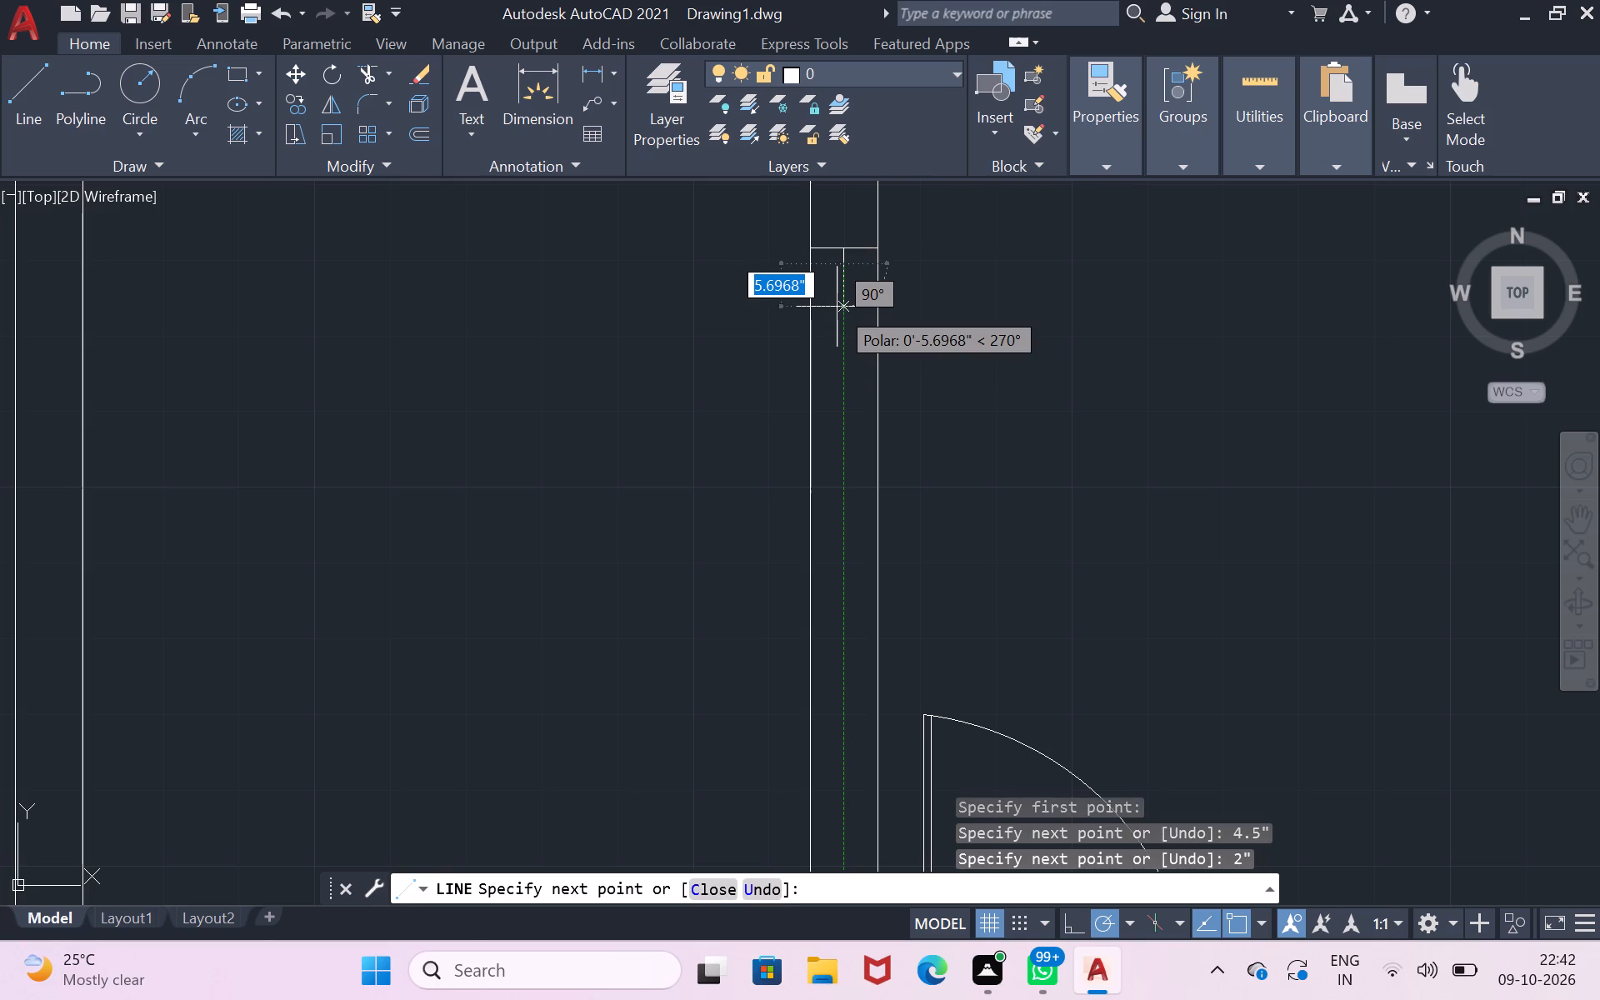
pyautogui.click(802, 263)
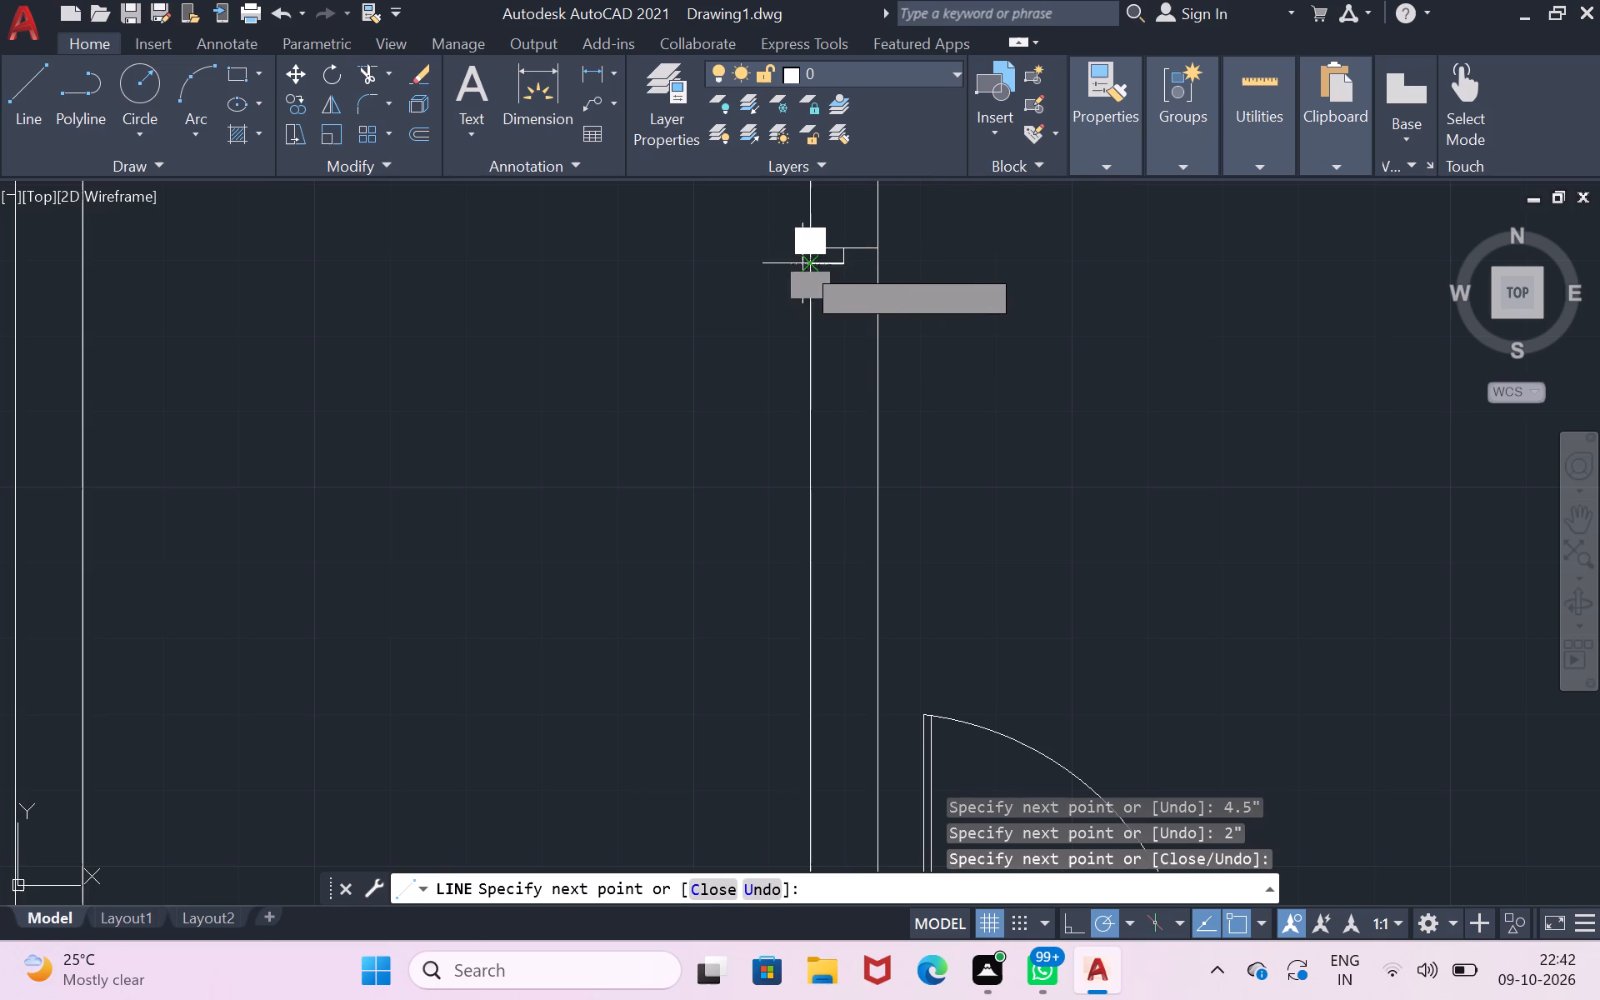
pyautogui.press('Return')
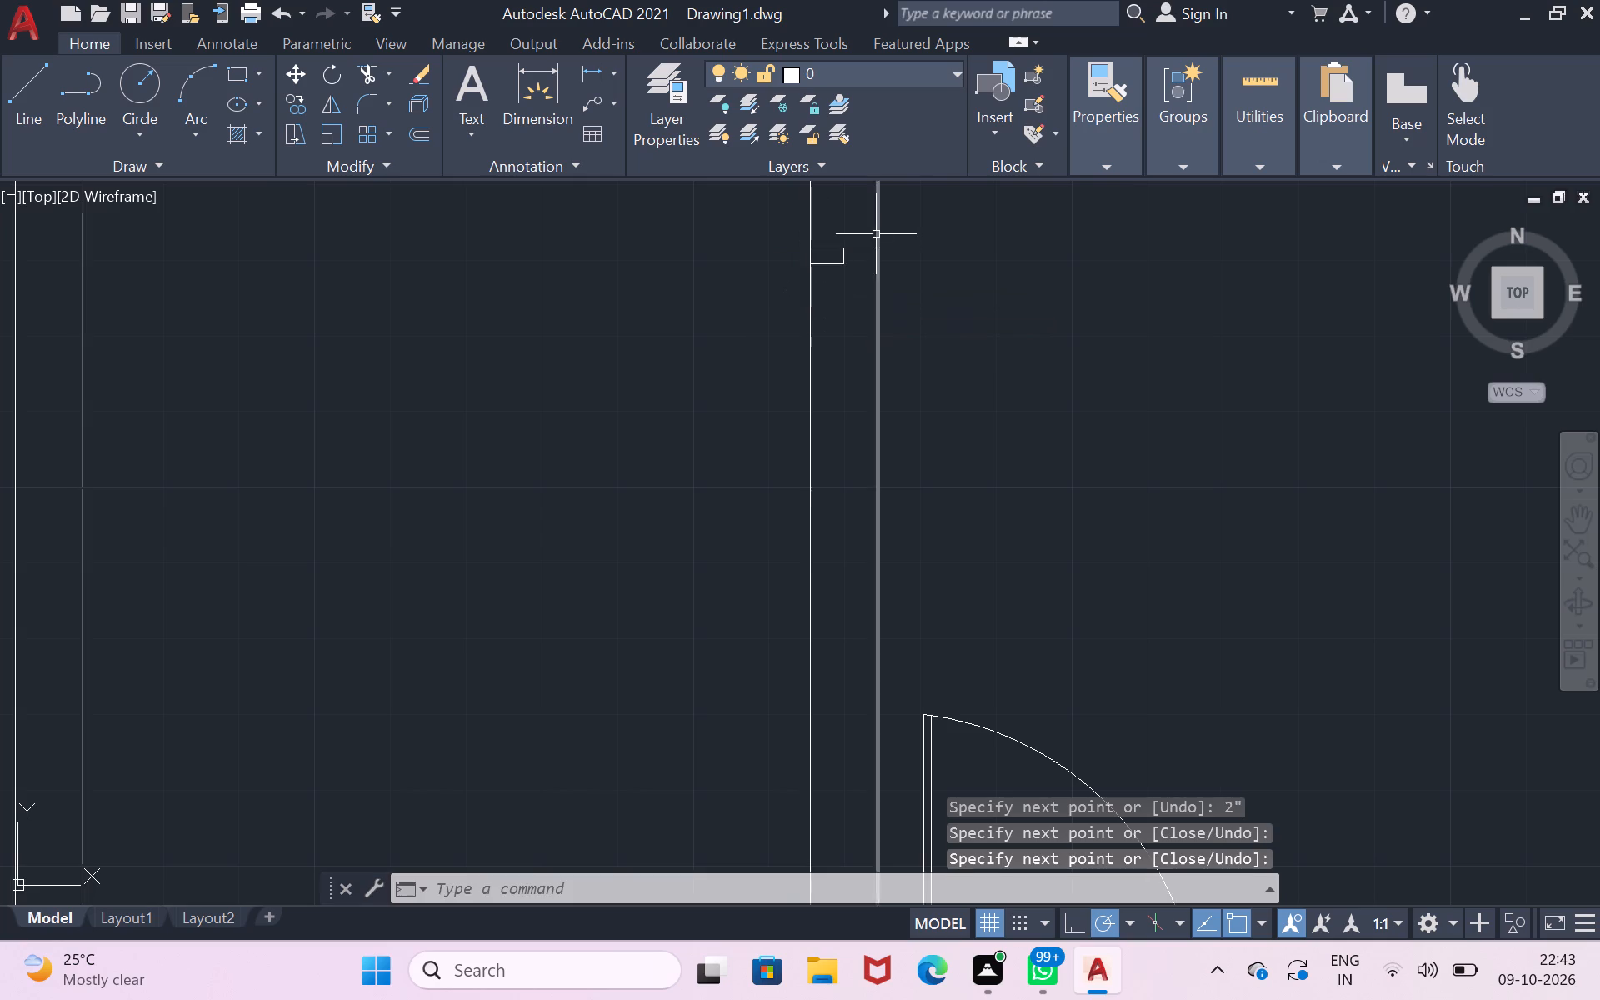
# From the notch's 2" edge, draw a 2'6" line downward, then across to the outer wall line and back to the inner wall line.
pyautogui.scroll(-1, 895, 365)
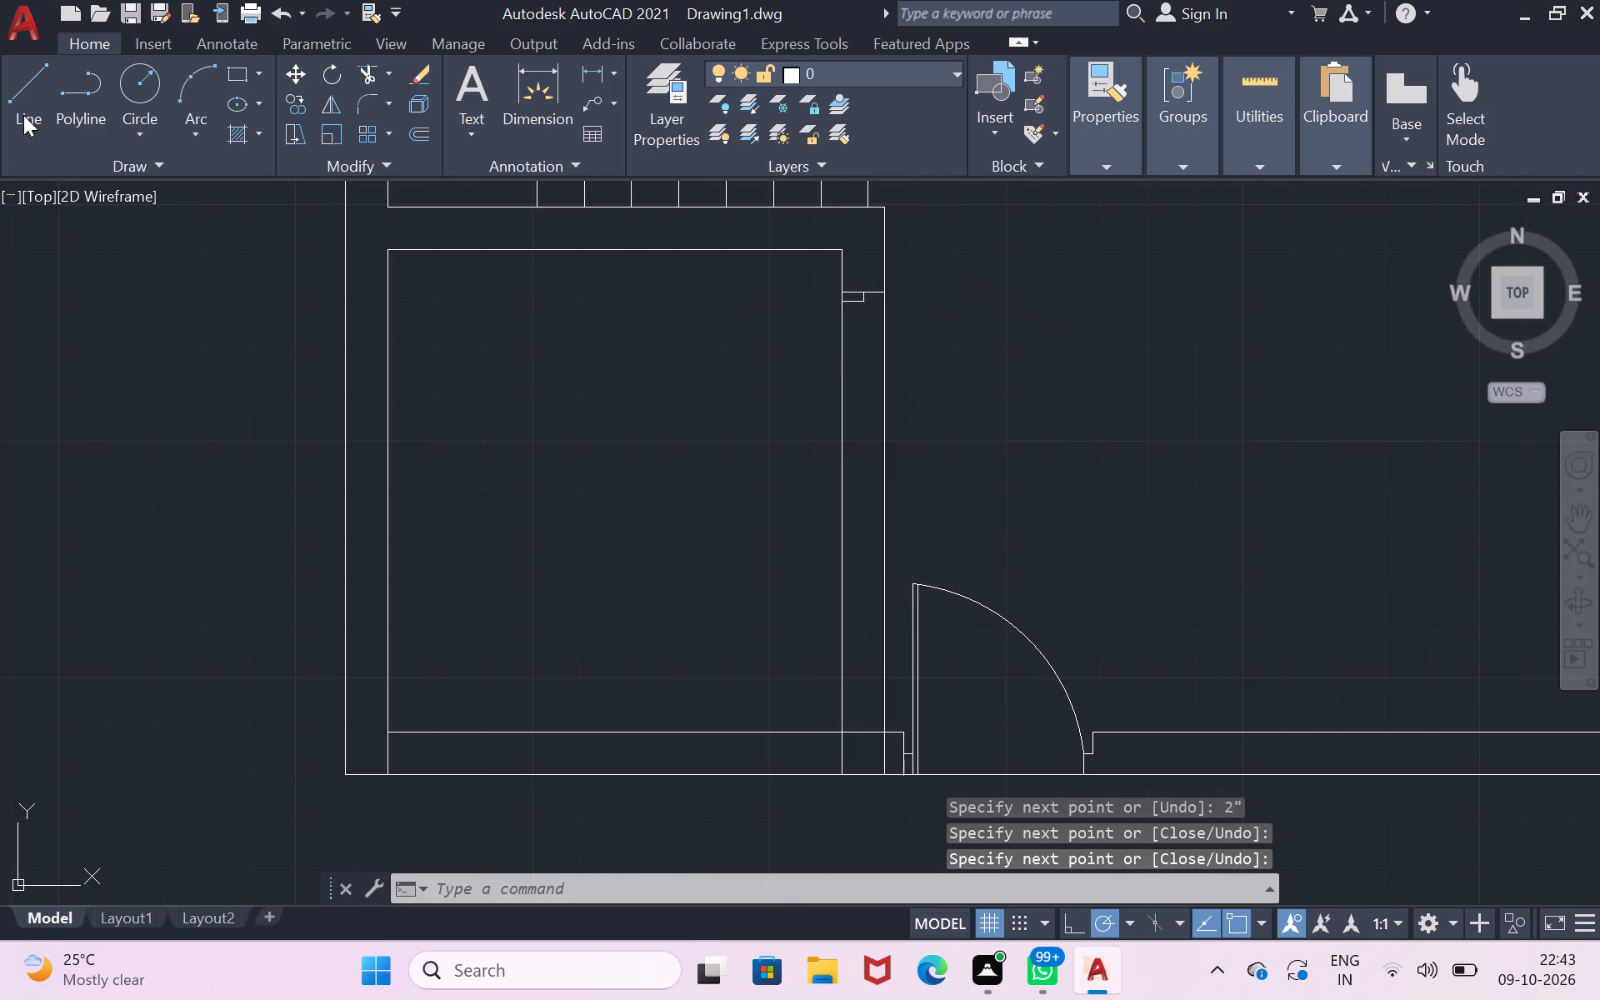
pyautogui.click(23, 115)
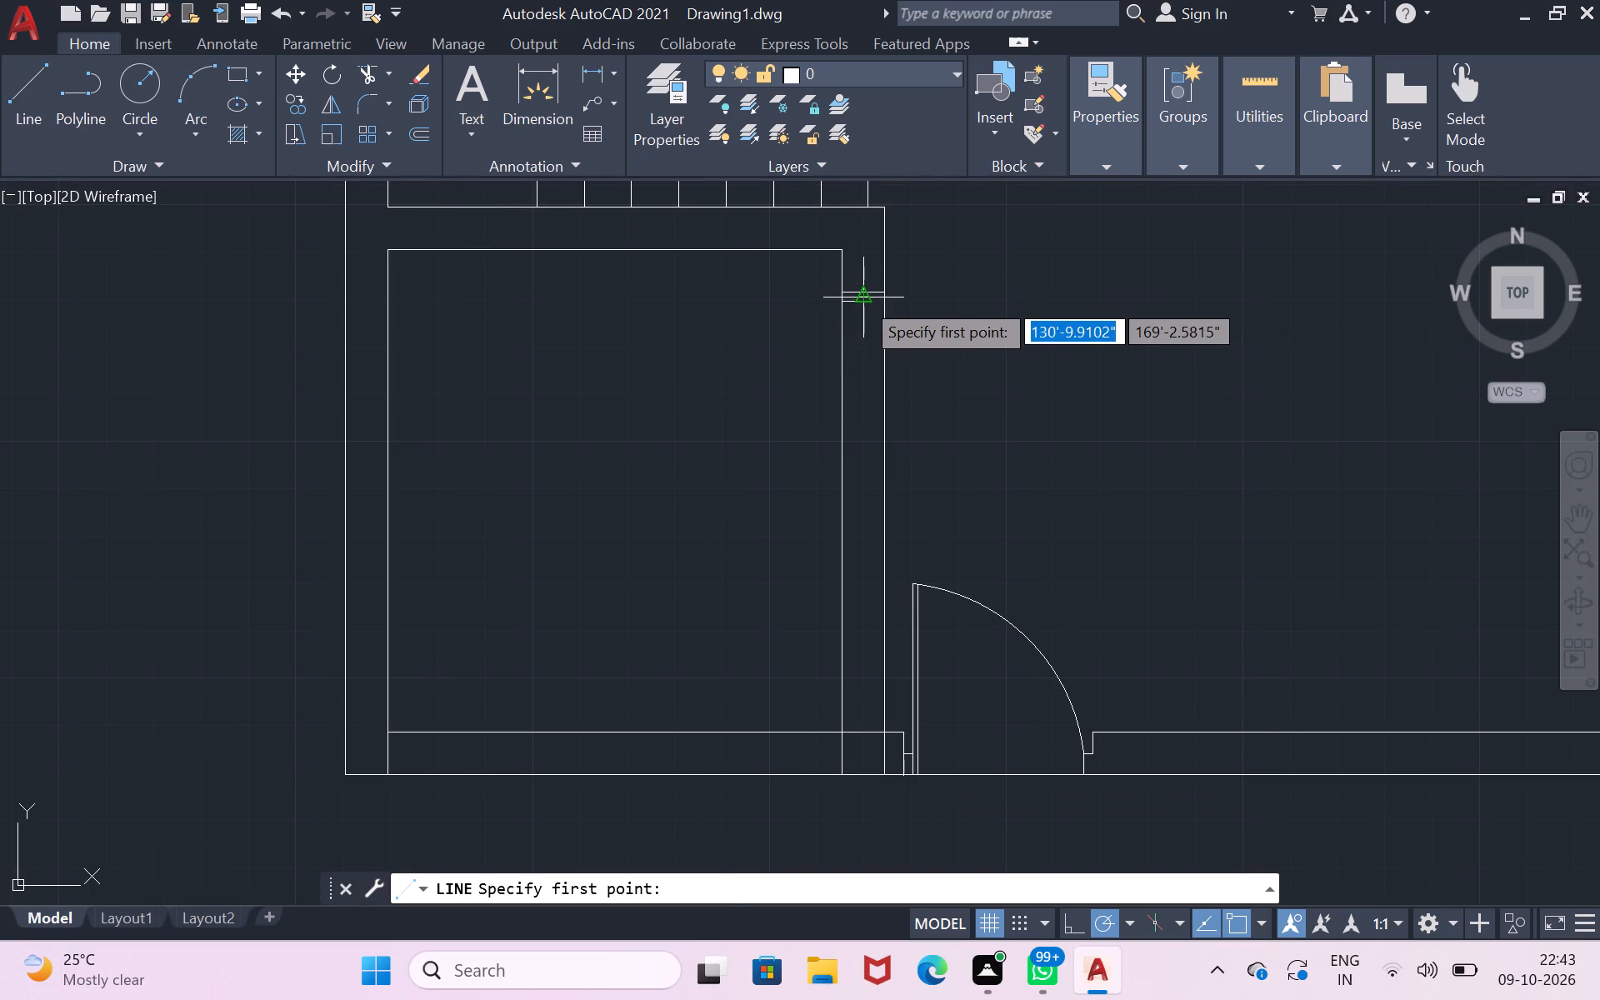
pyautogui.click(862, 298)
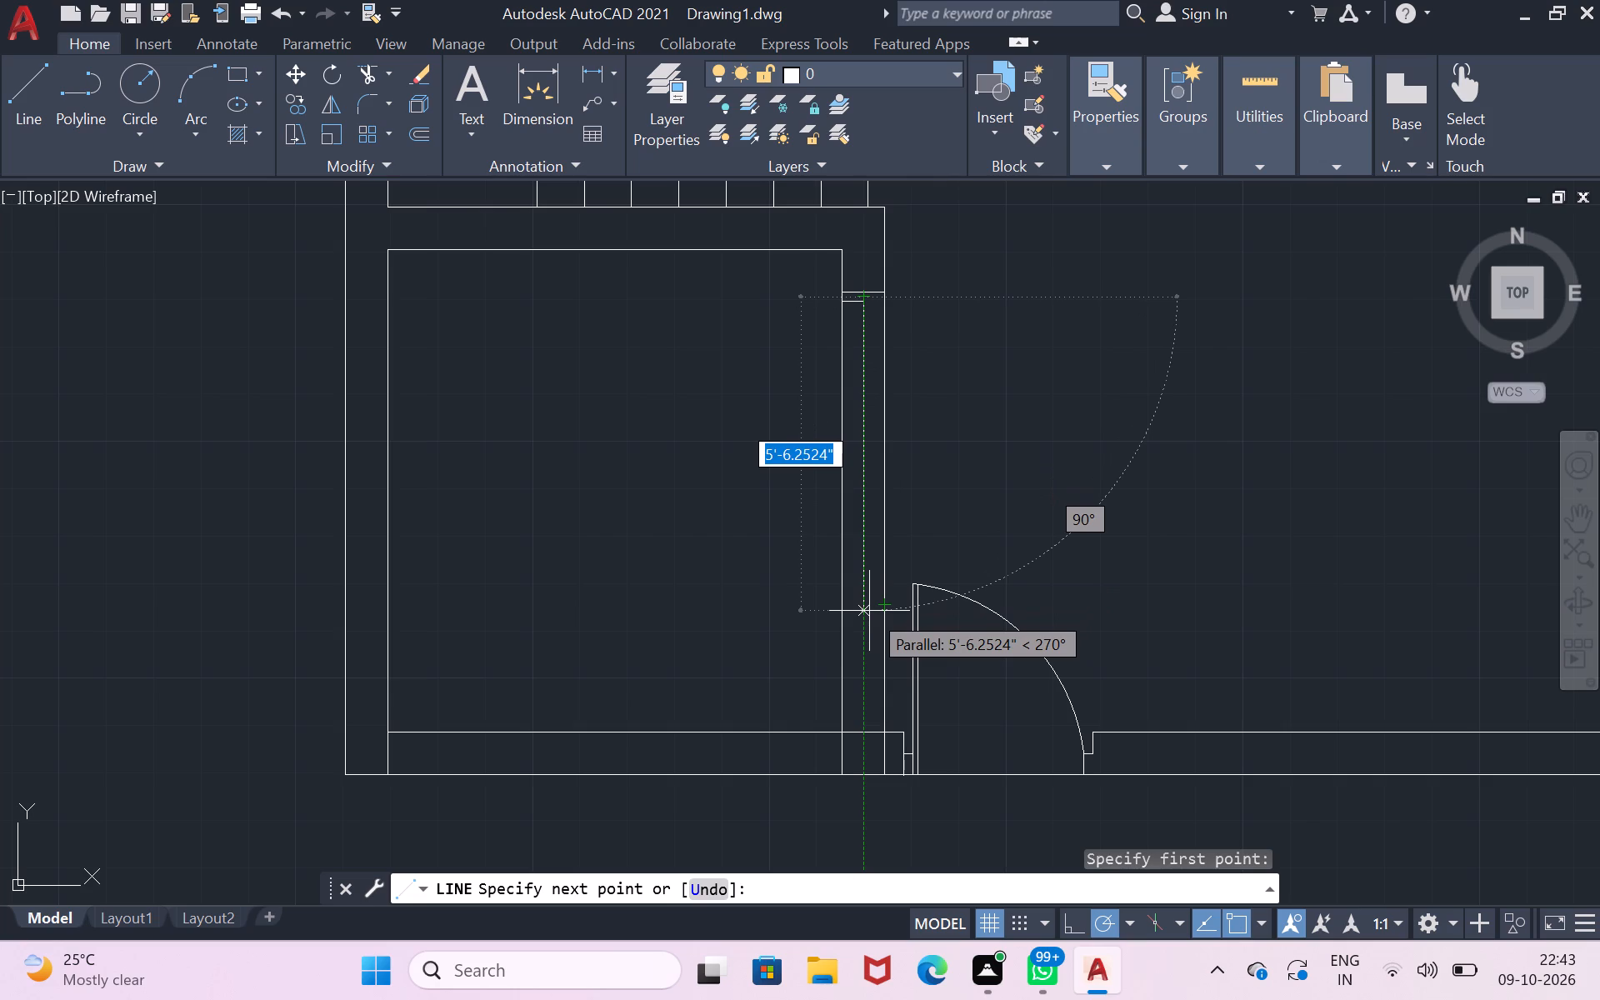
pyautogui.press('2')
pyautogui.press("'")
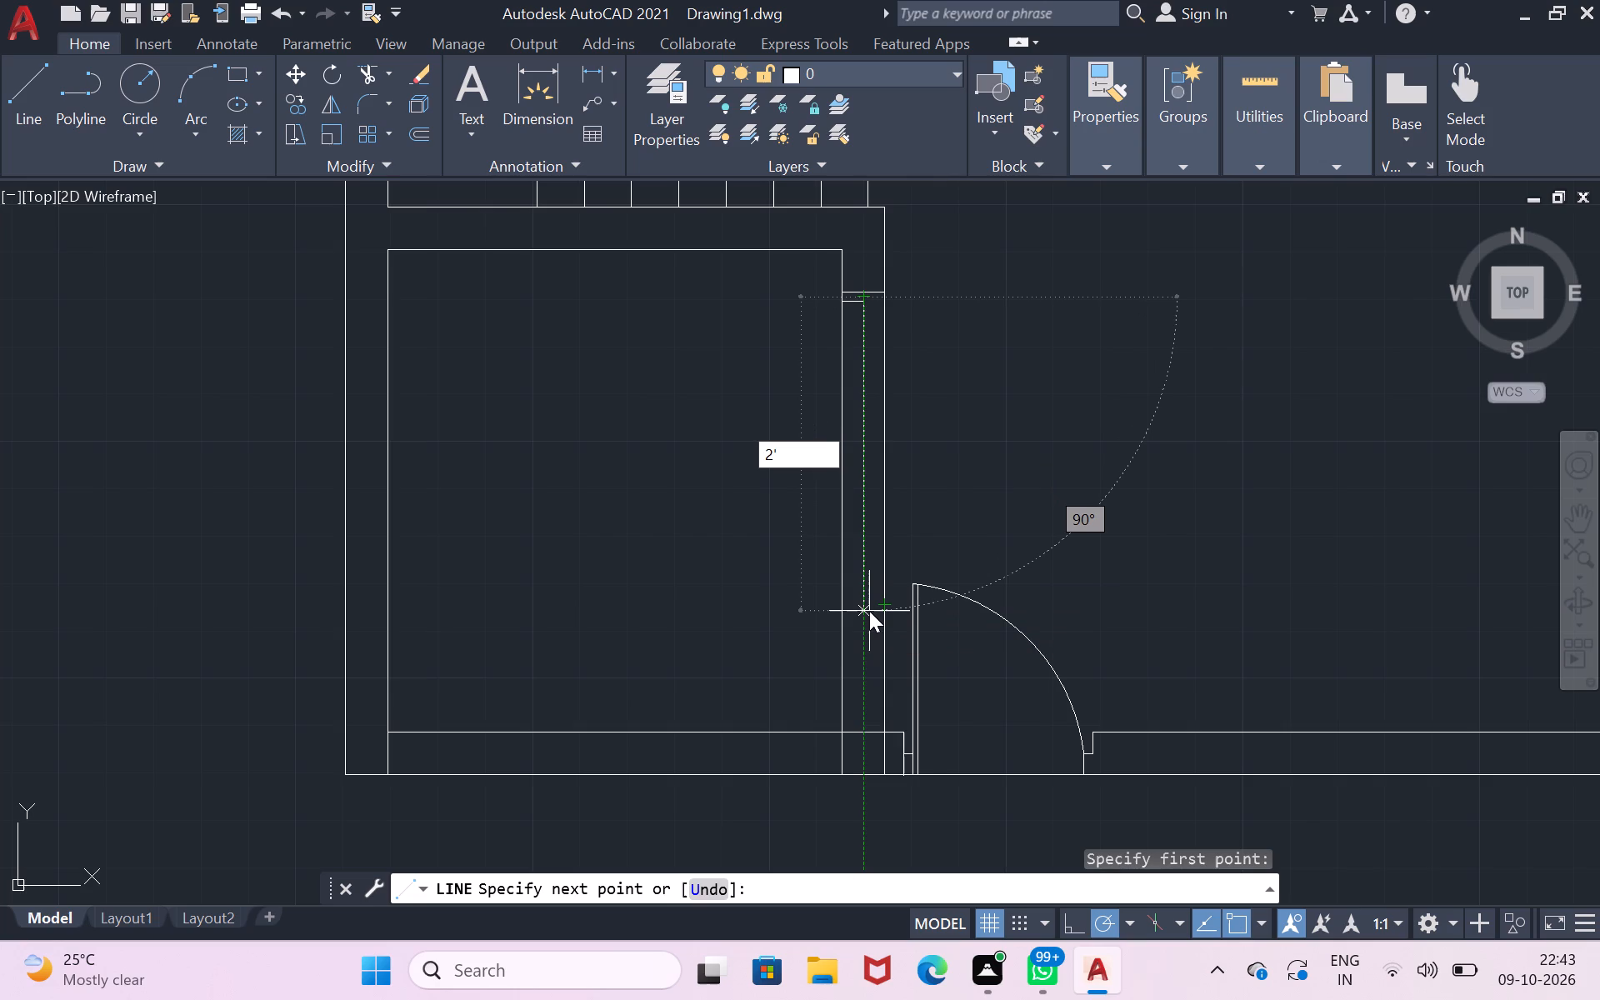
pyautogui.press('6')
pyautogui.hotkey('shift', '"')
pyautogui.press('Return')
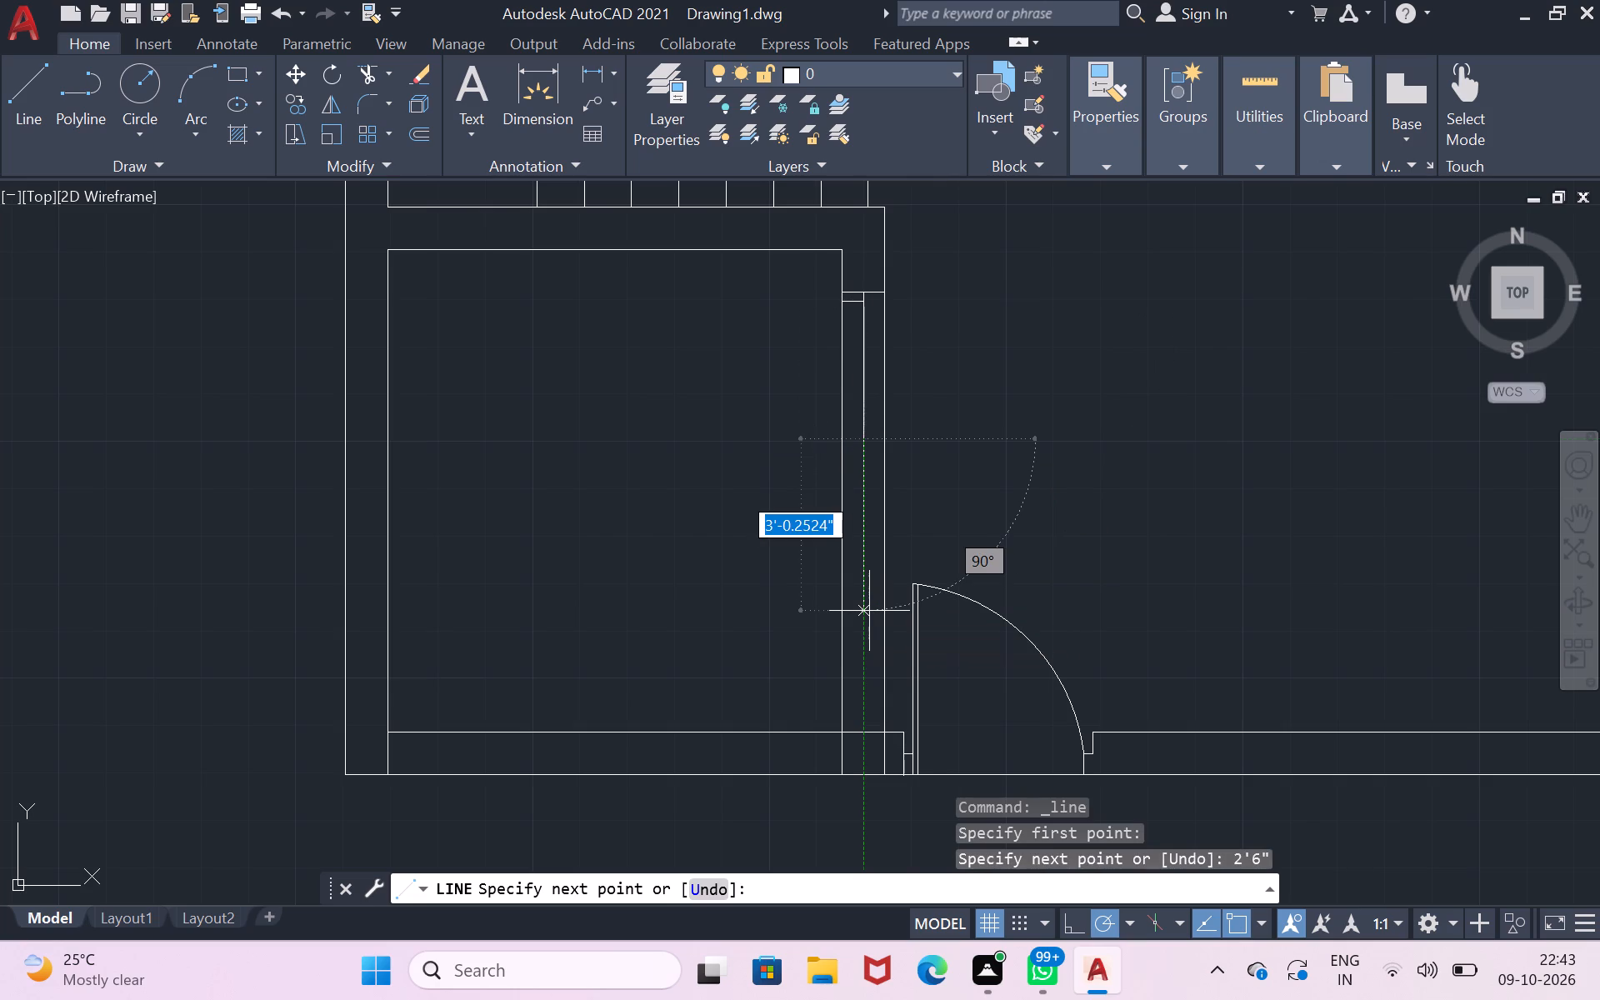
pyautogui.click(889, 436)
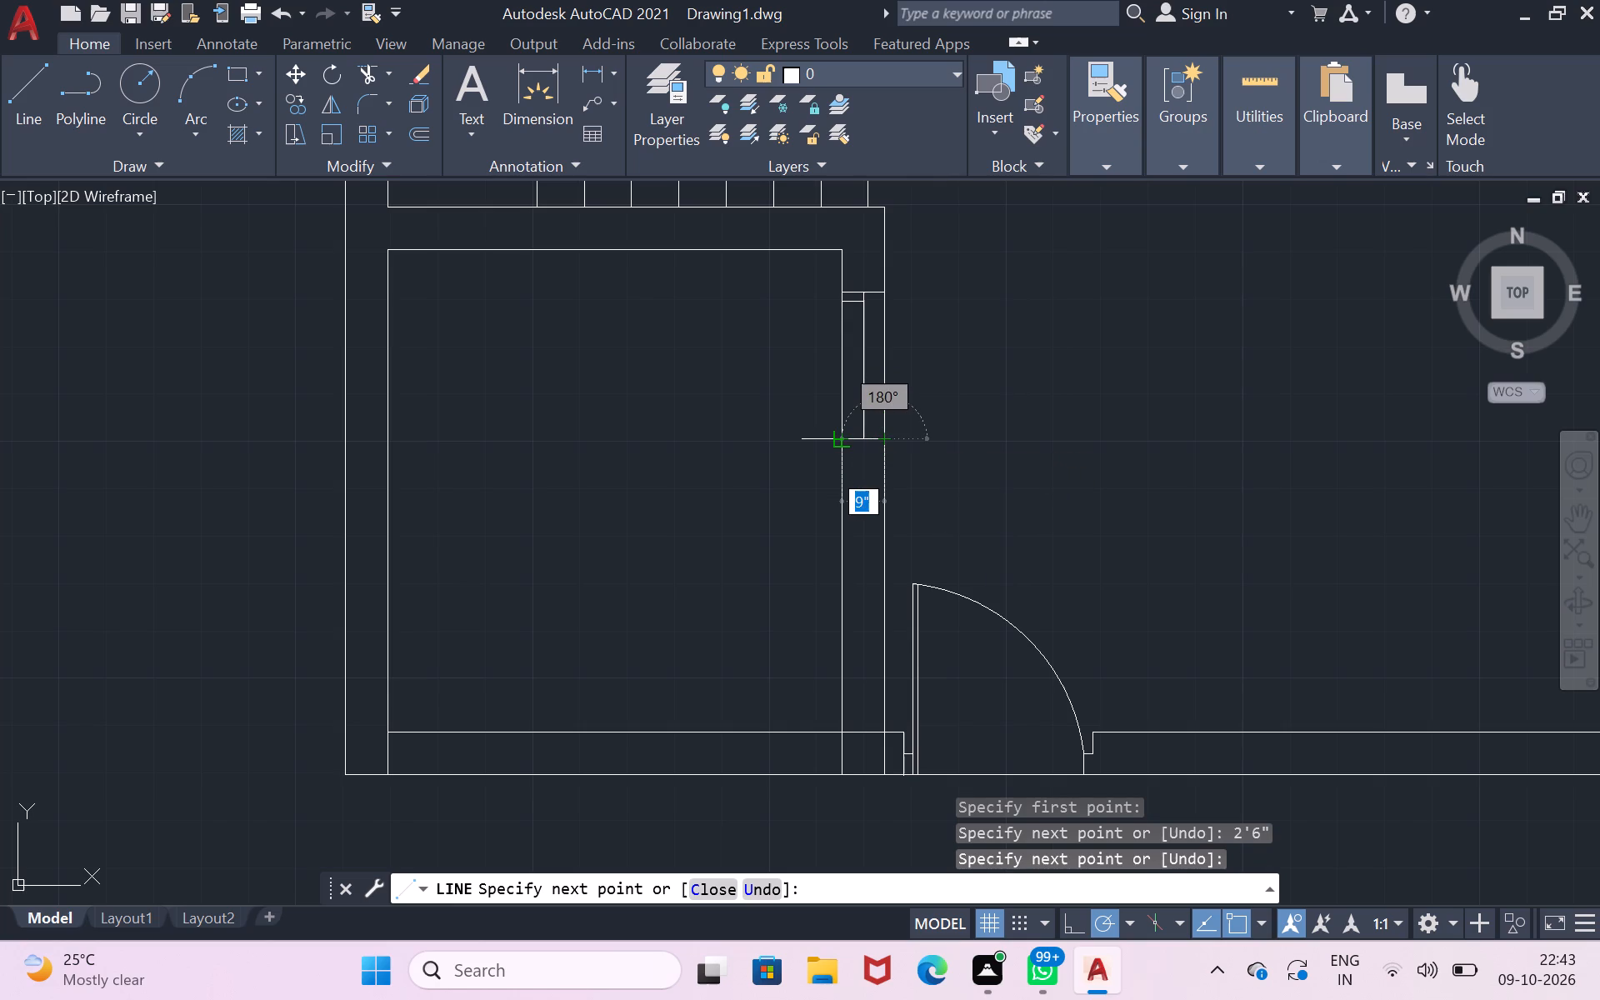
pyautogui.click(844, 439)
pyautogui.press('Return')
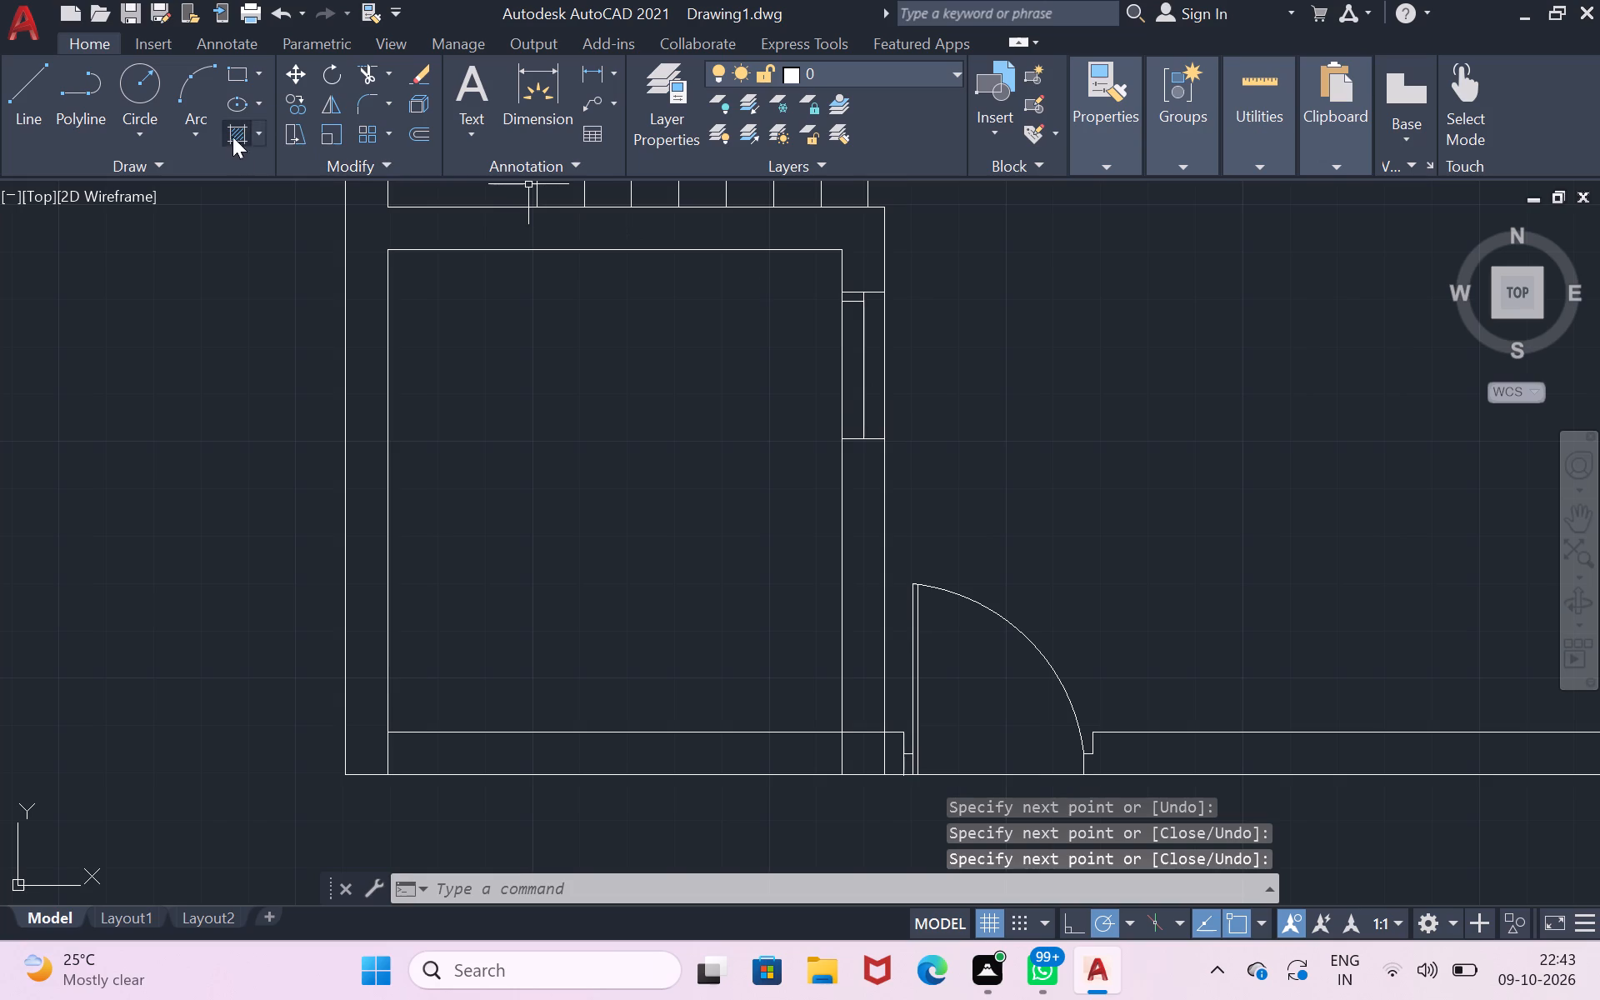
# Trim away the inner wall line across the 2'6" opening, plus the upper notch's lower edge and its leftover inner-wall stub.
pyautogui.click(356, 72)
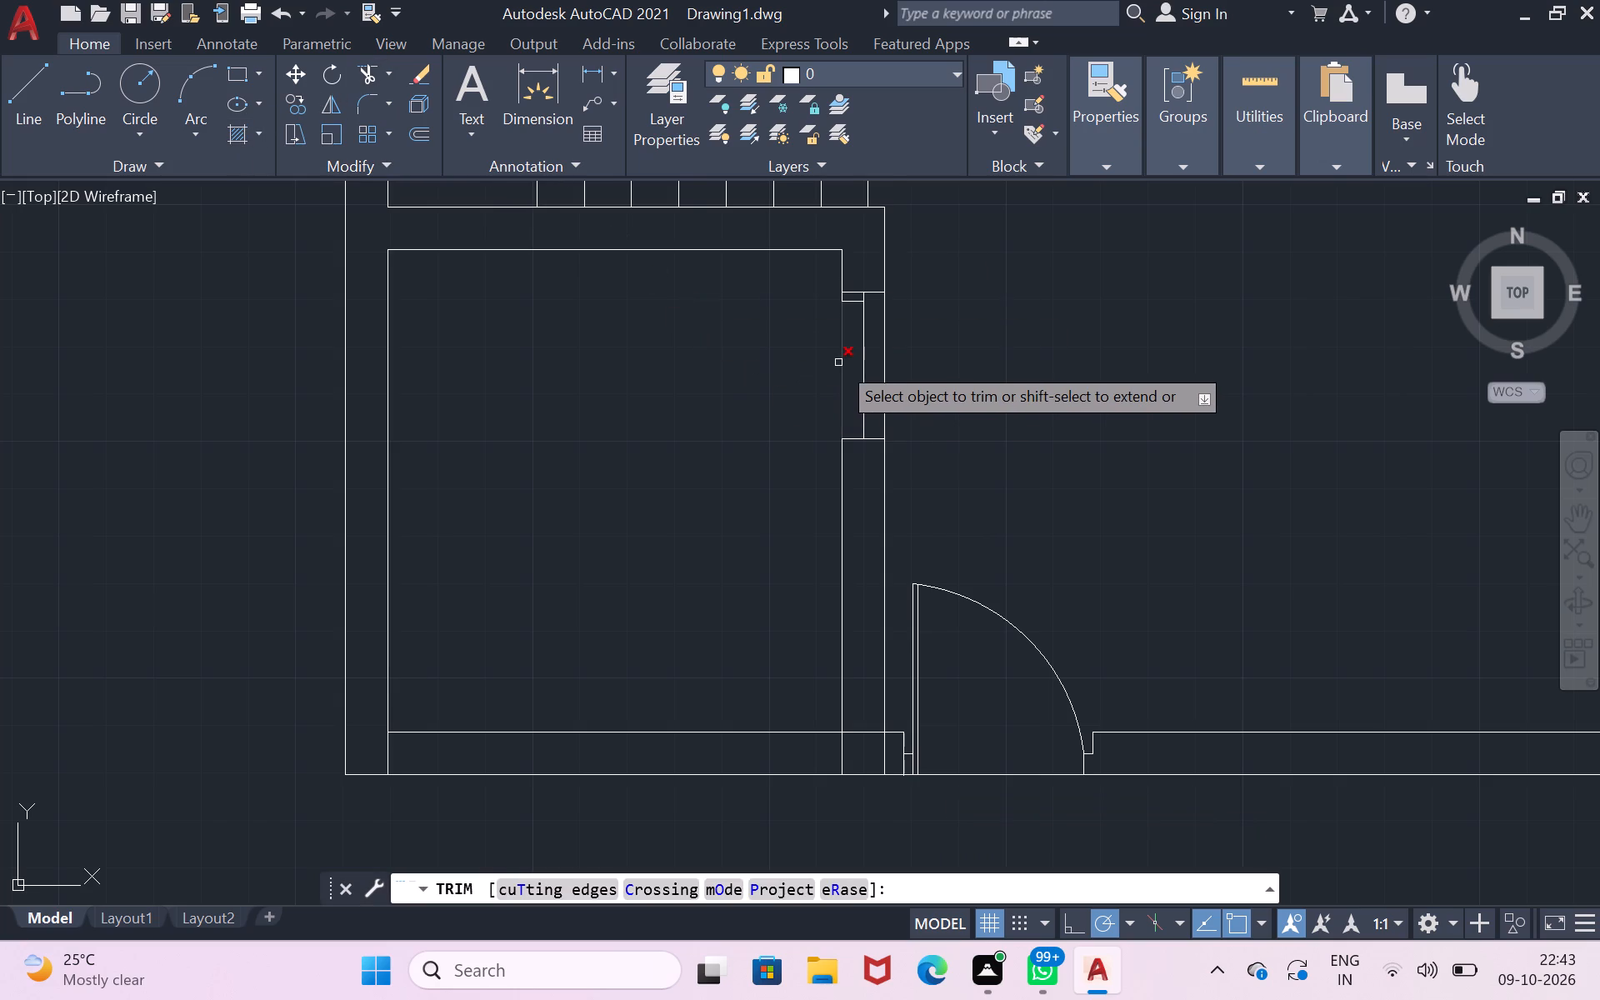
pyautogui.click(838, 362)
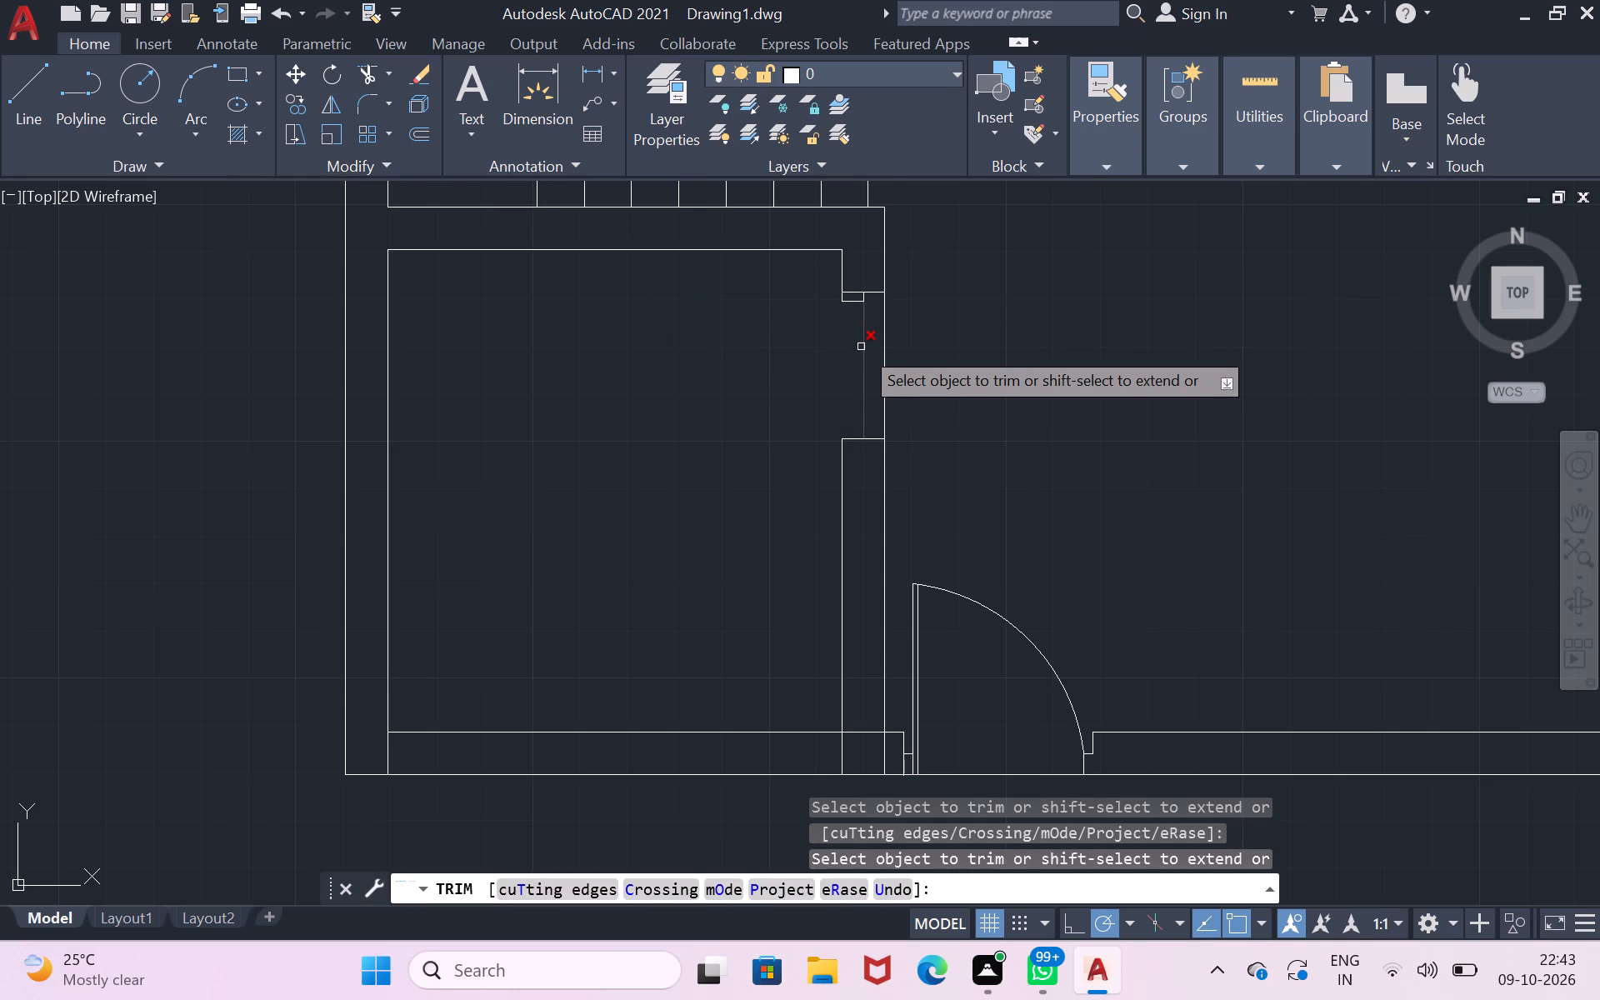
pyautogui.click(851, 302)
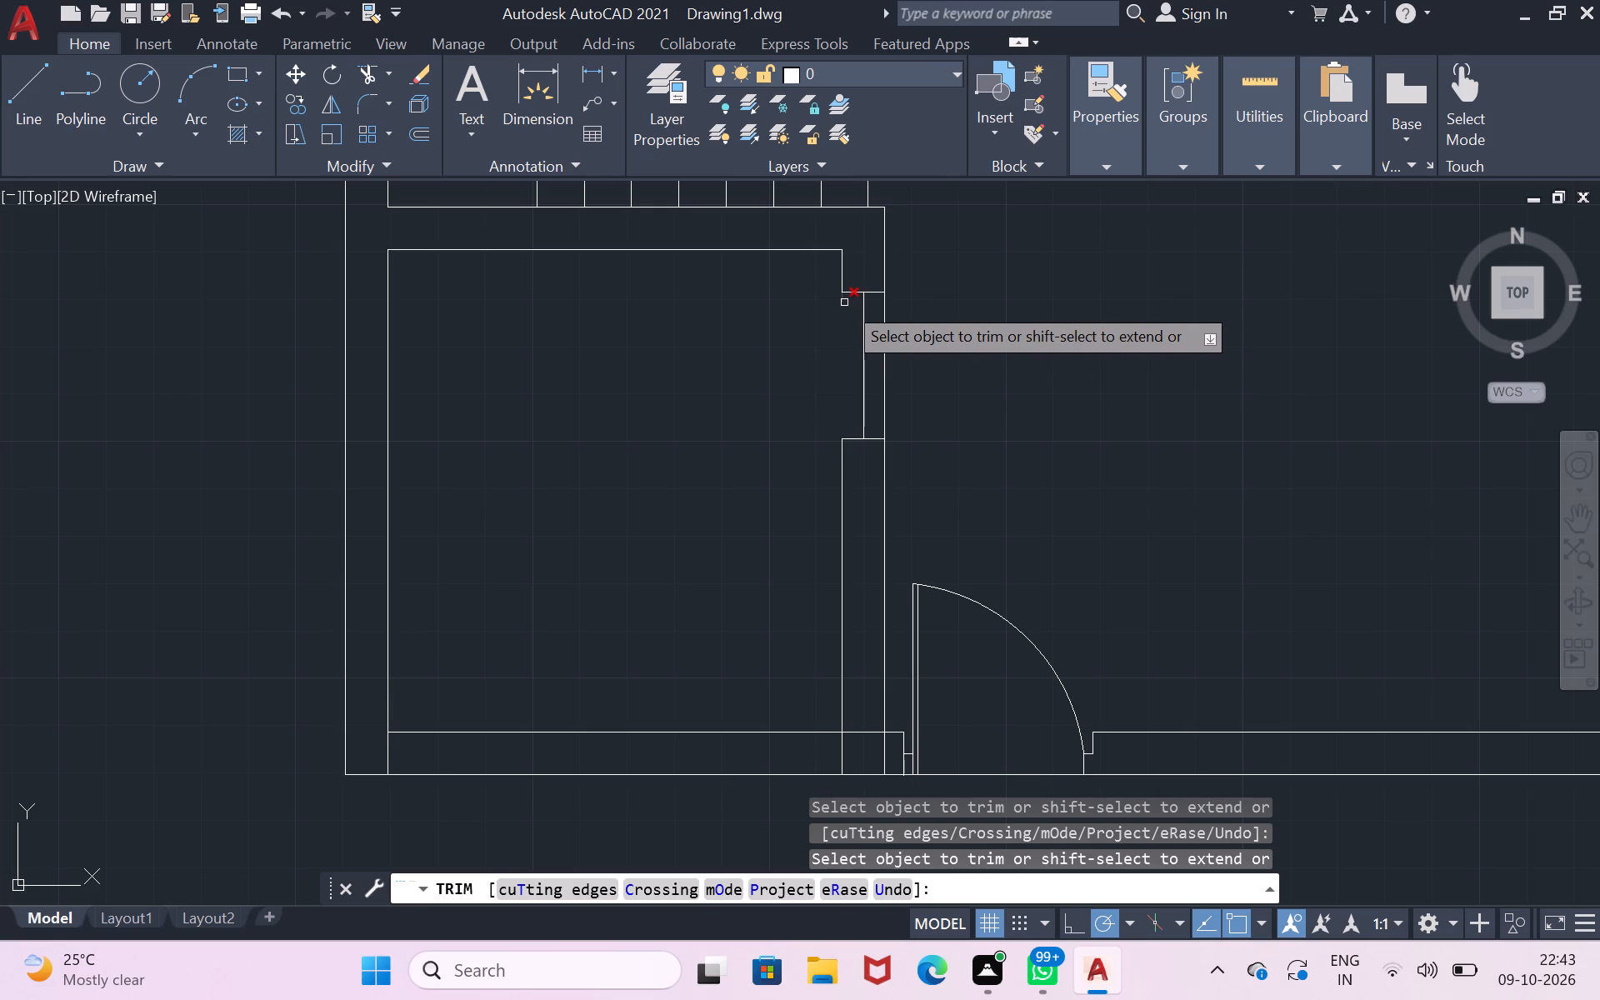
pyautogui.click(844, 302)
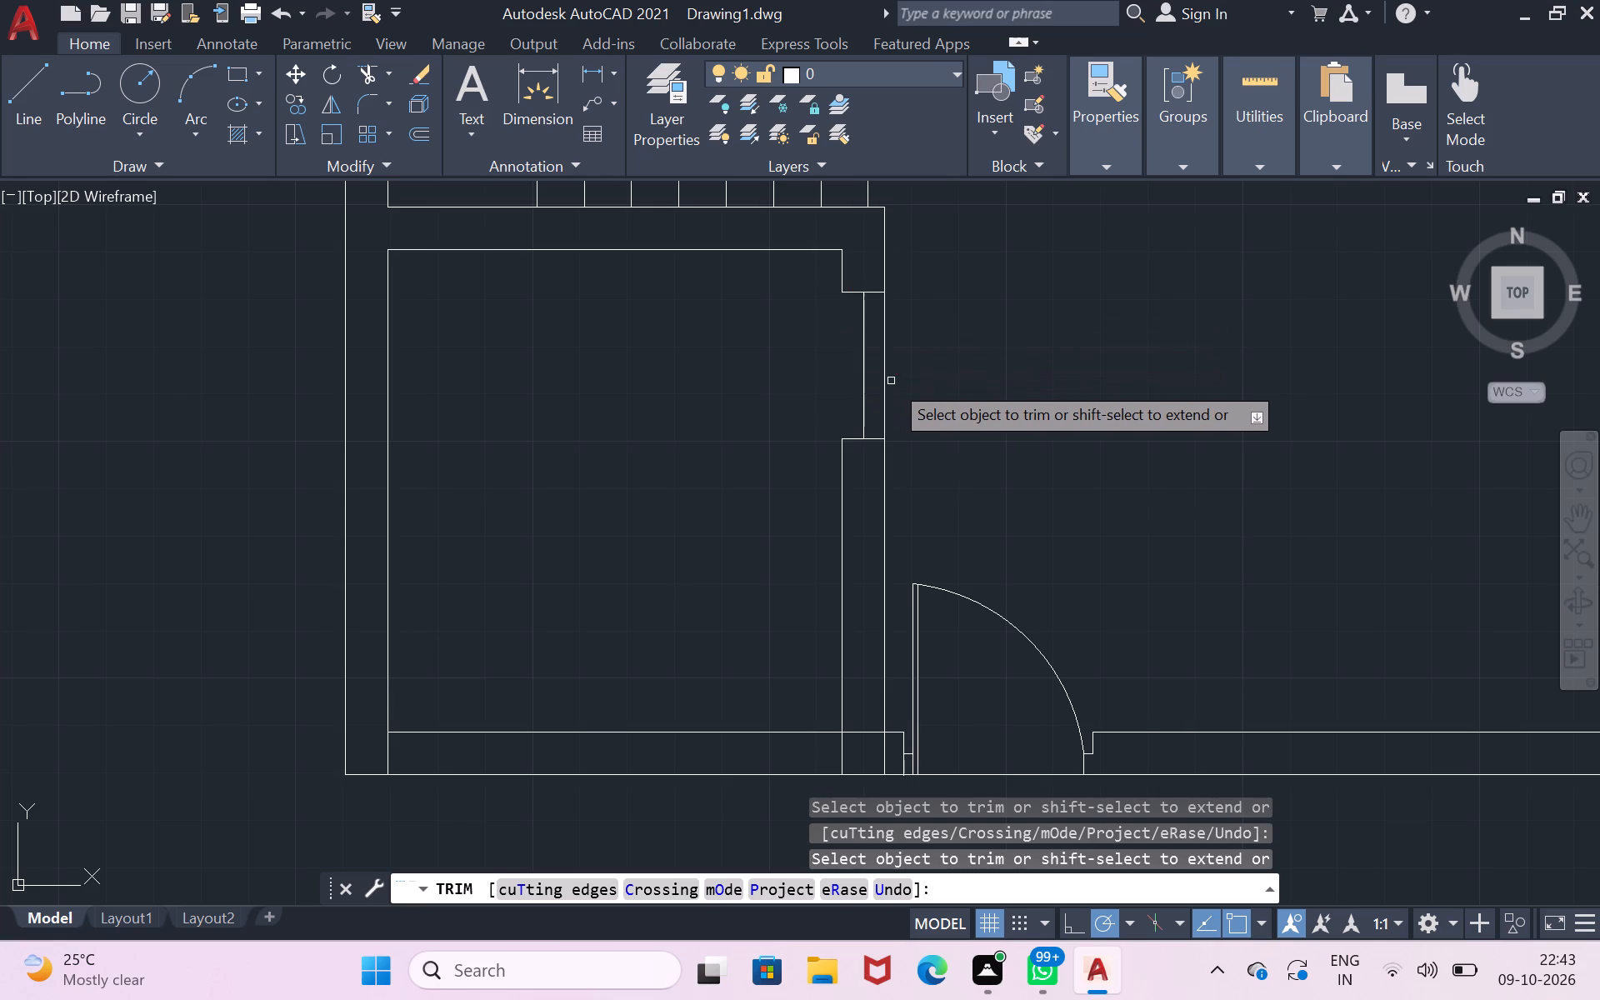
pyautogui.press('Return')
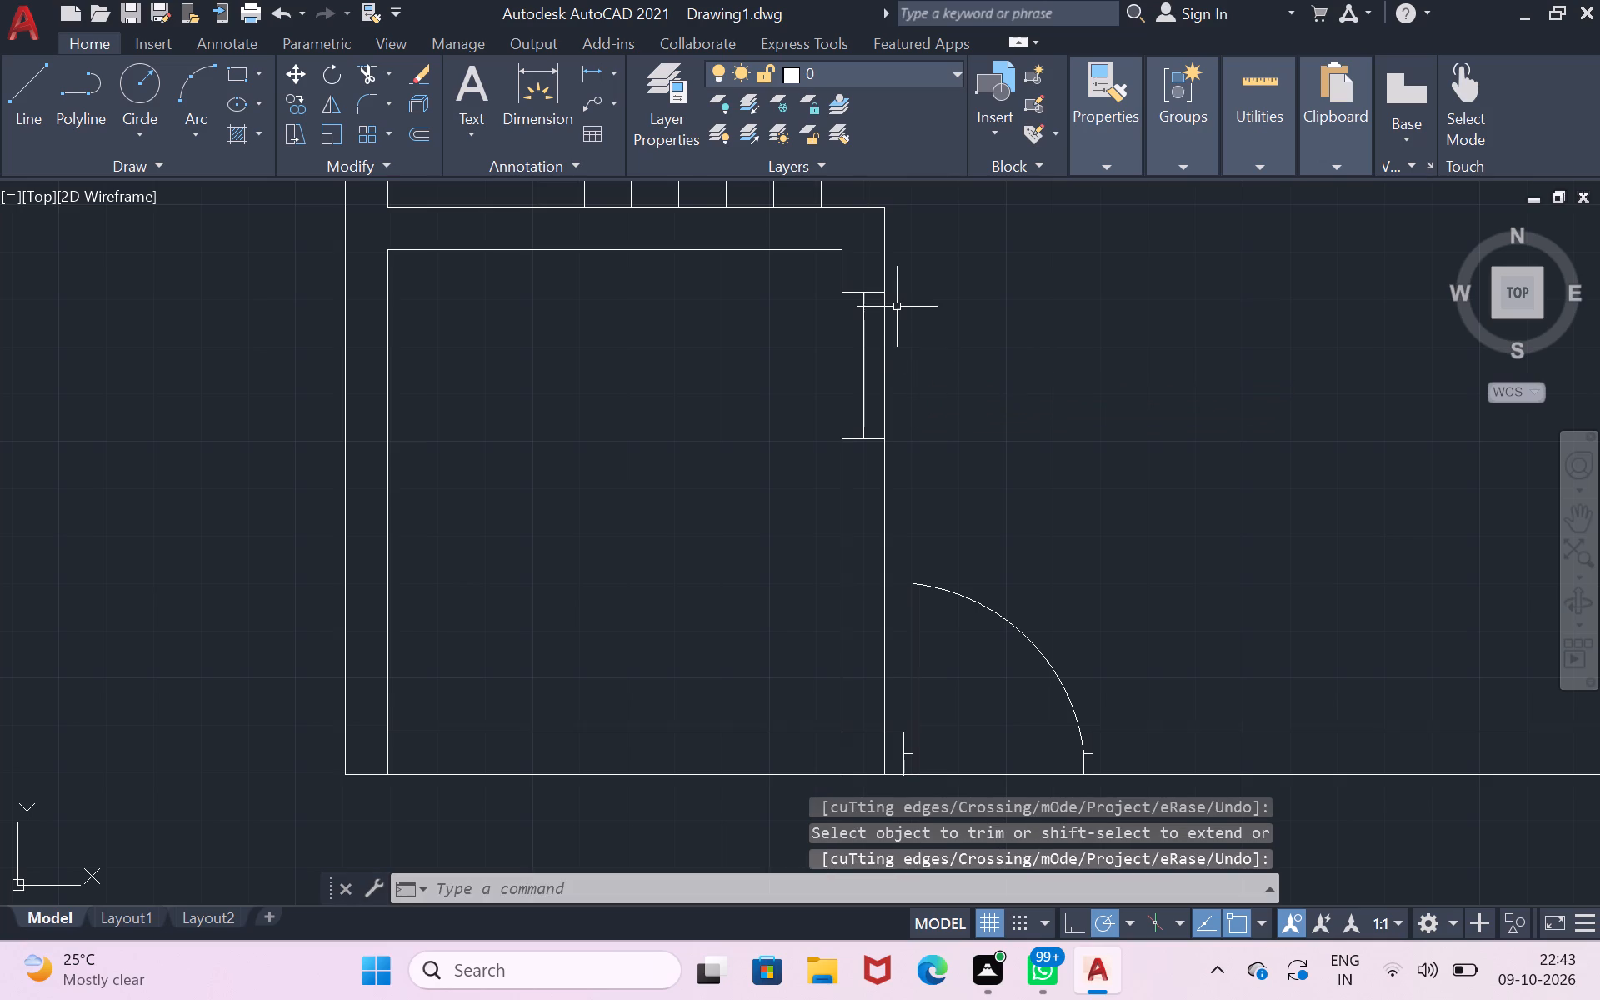
# Draw a 4.5" horizontal line, 2" below the opening's upper edge, from the opening's middle line to the outer wall line.
pyautogui.scroll(1, 895, 305)
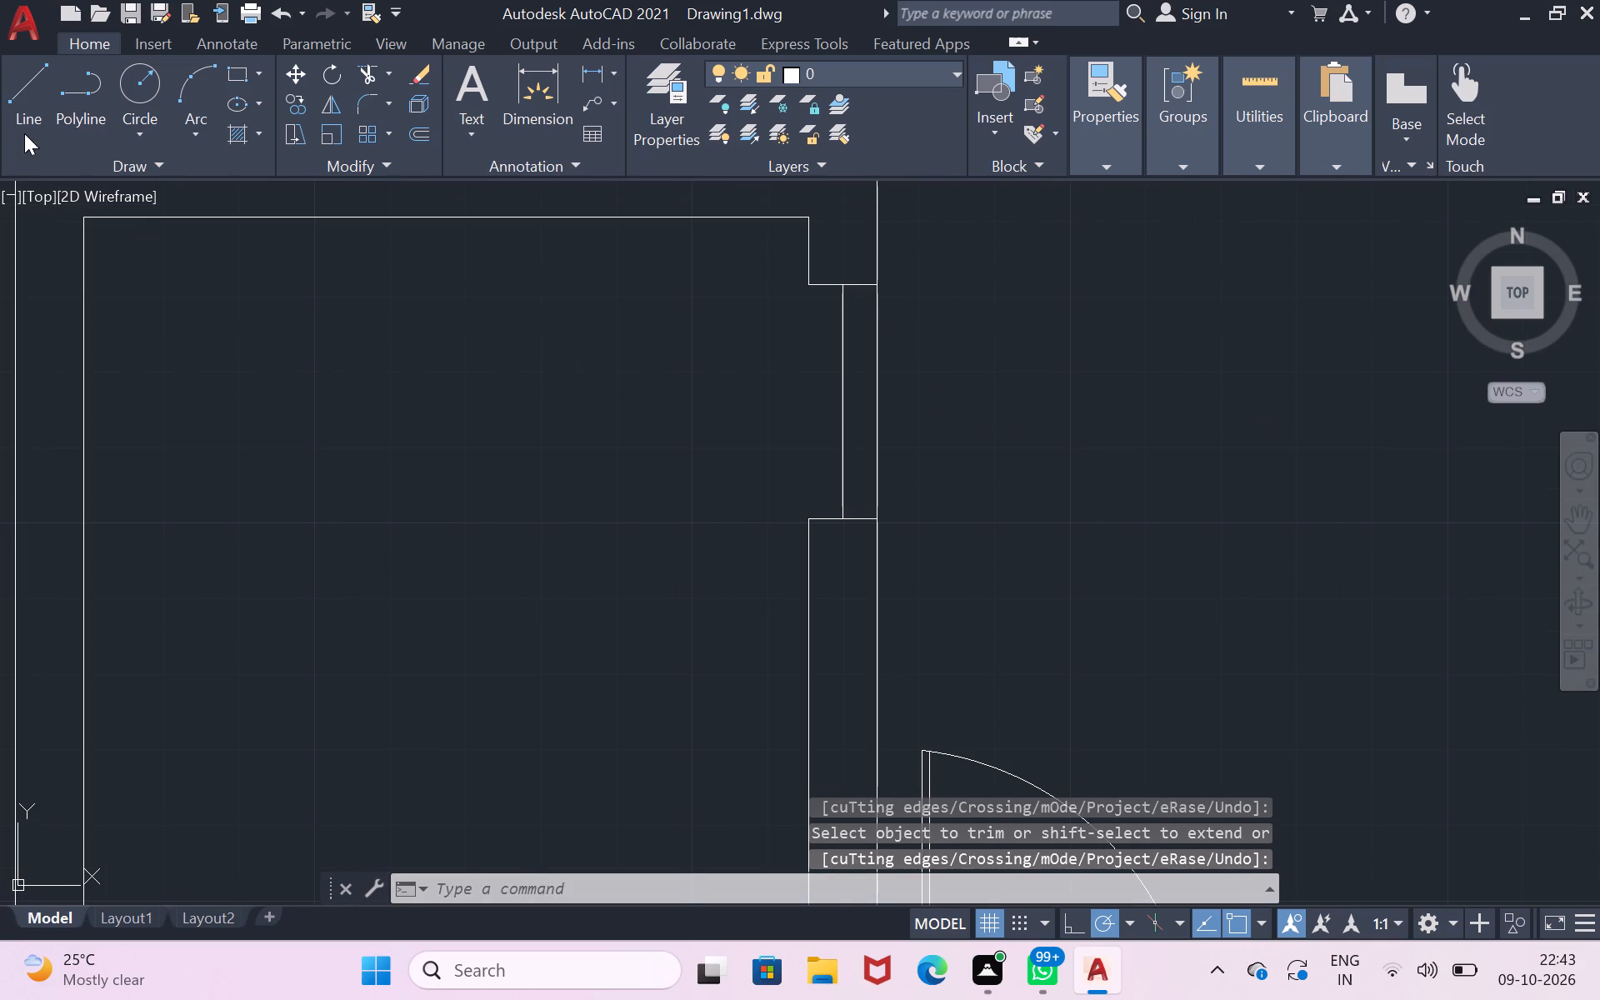
pyautogui.click(24, 127)
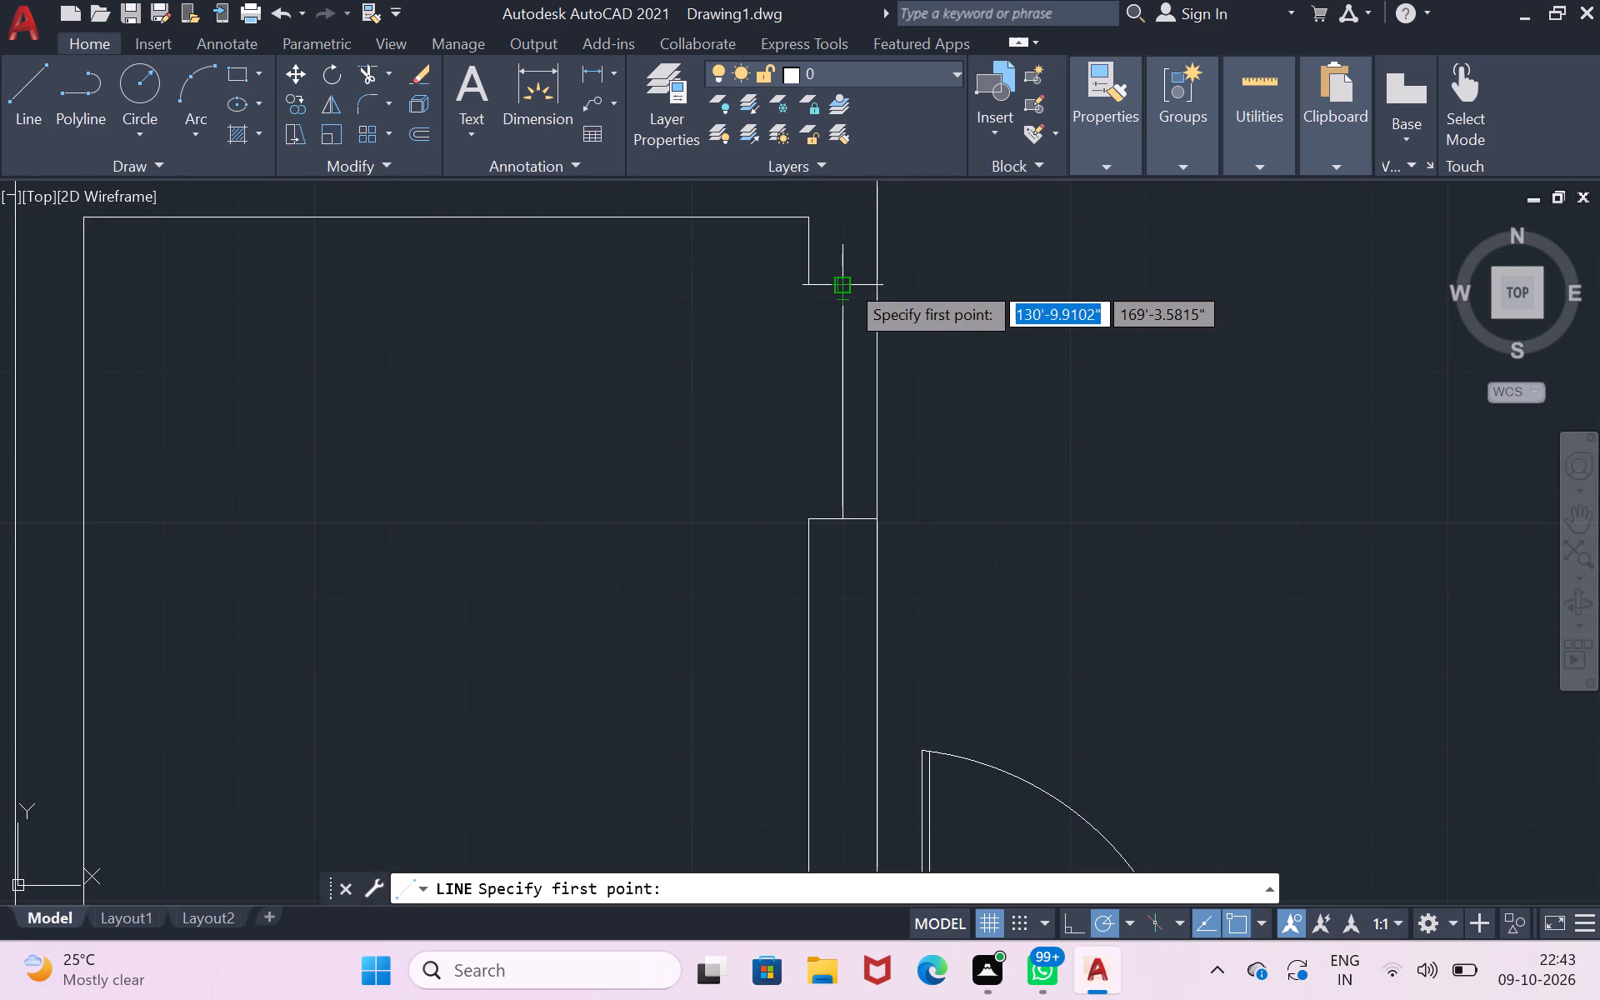
pyautogui.scroll(2, 846, 281)
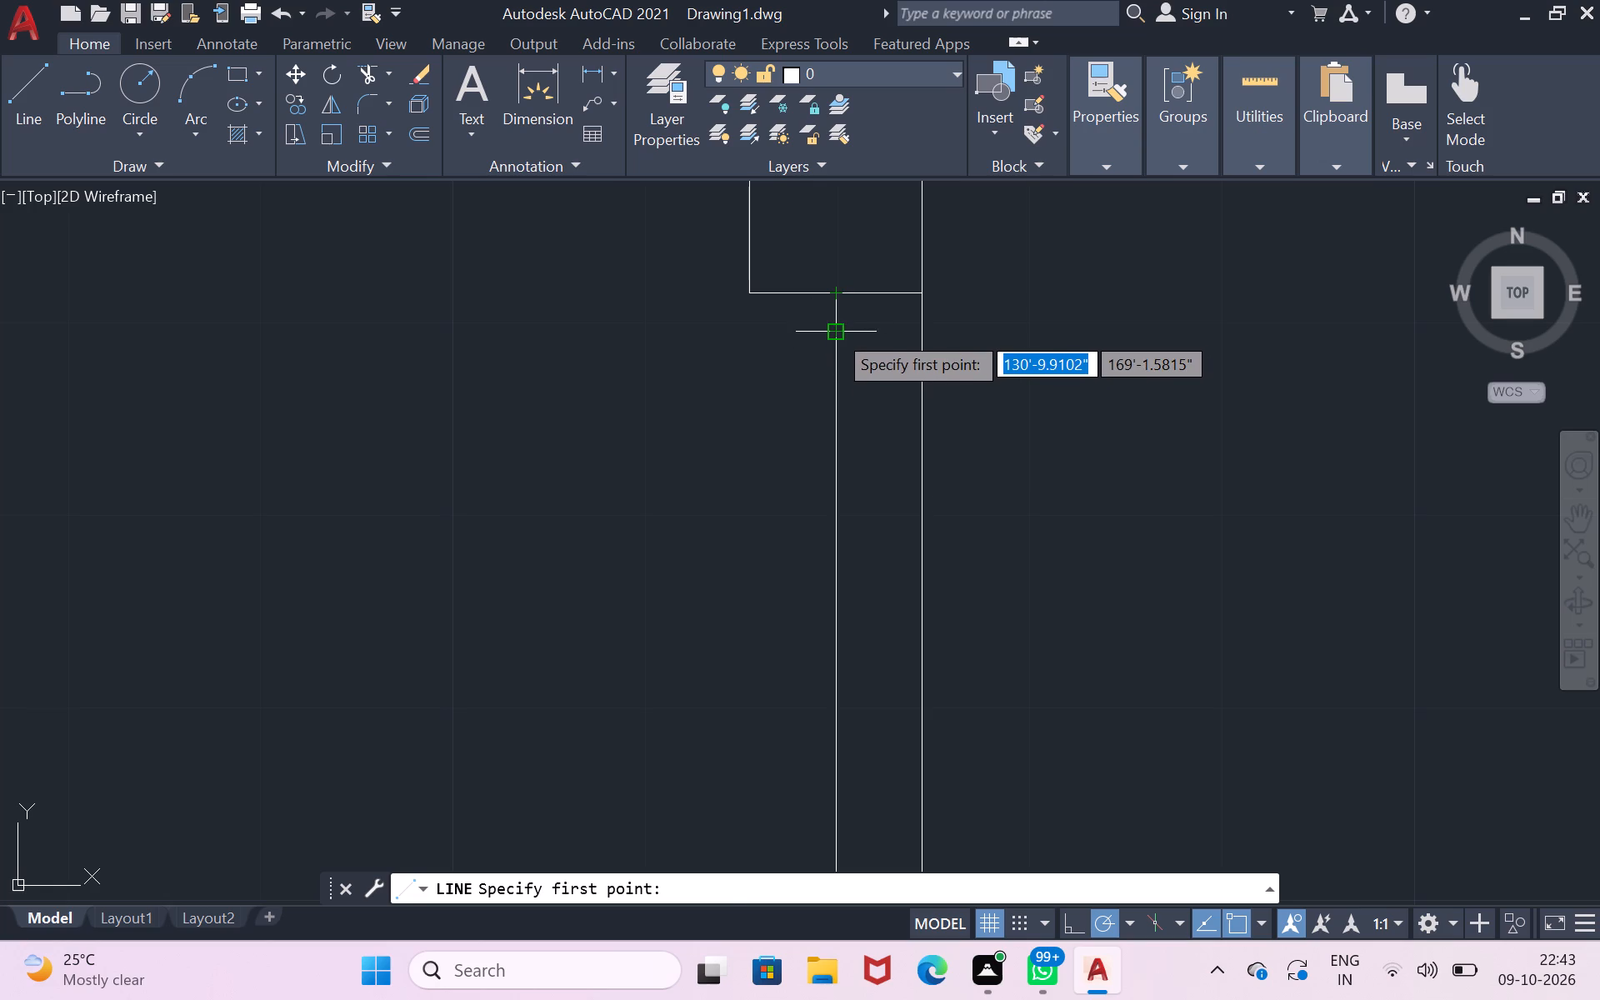
pyautogui.click(834, 331)
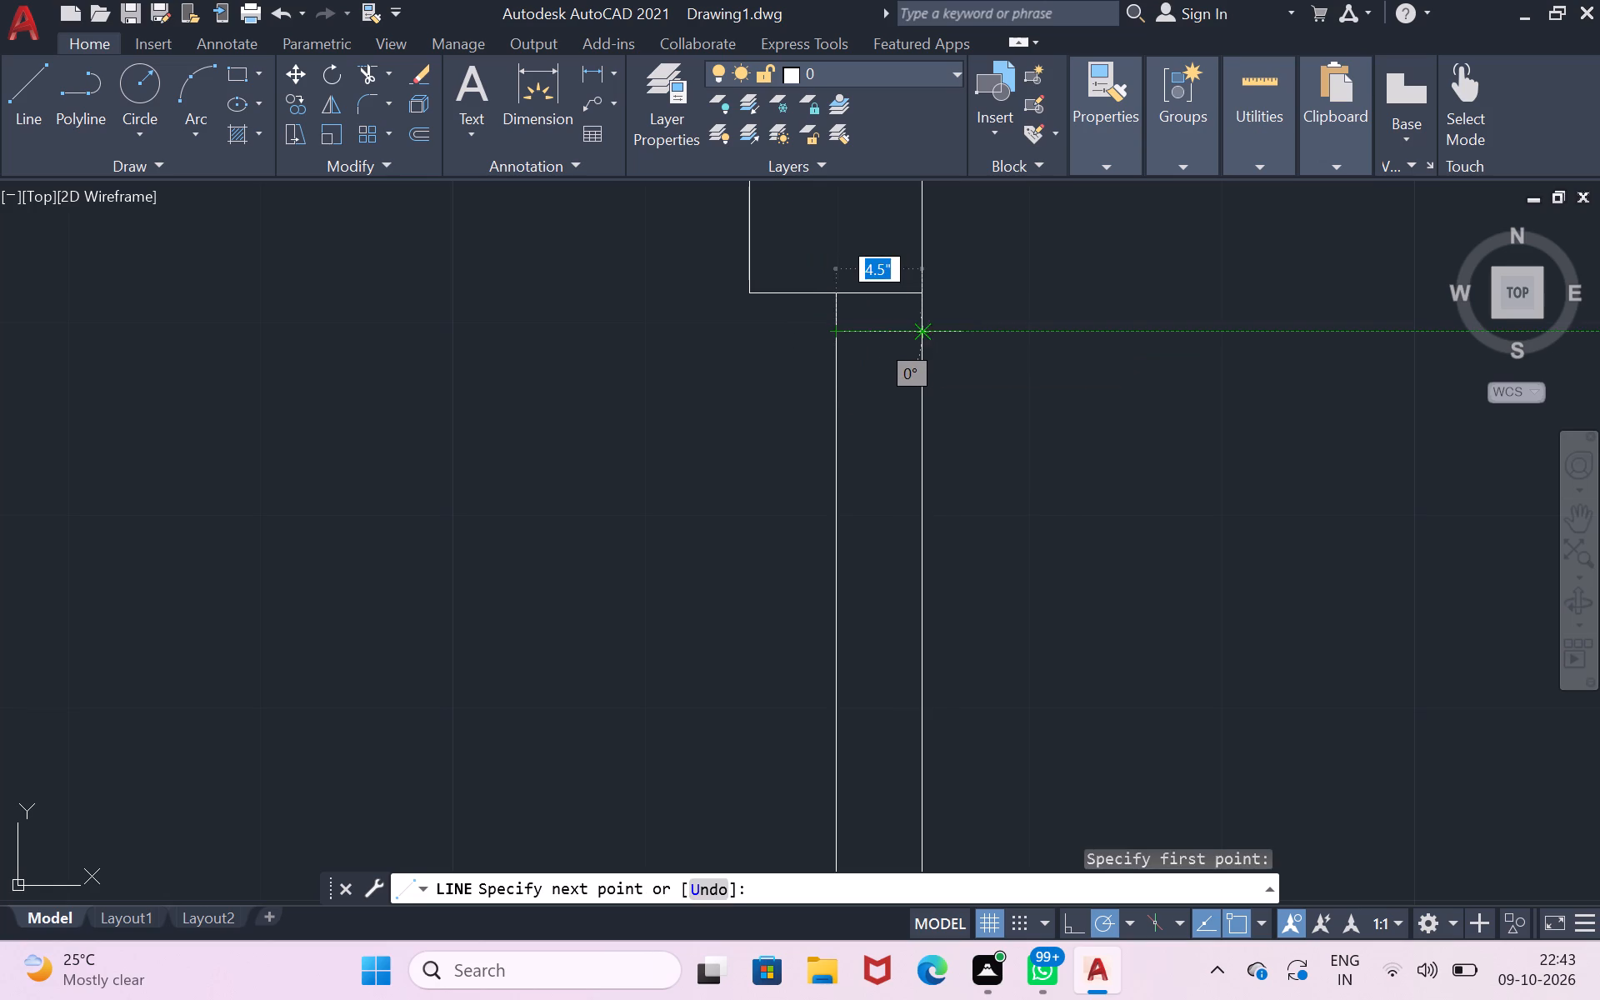
pyautogui.click(917, 333)
pyautogui.press('Return')
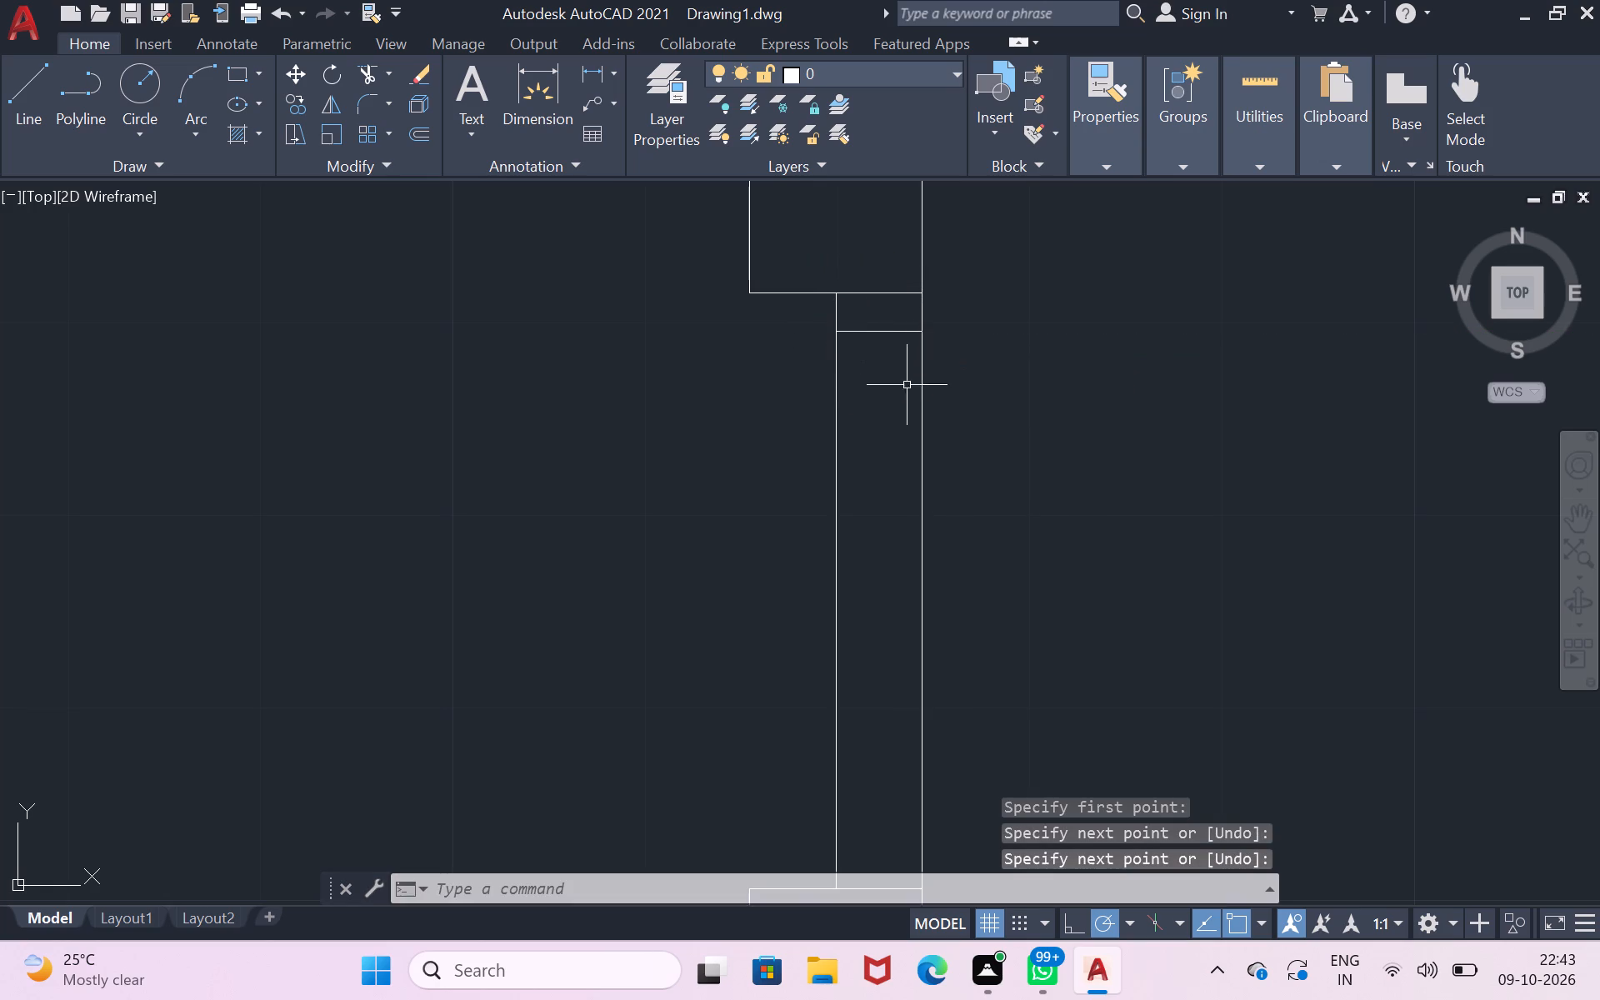
# Draw a 2'6" horizontal leaf line into the room from the inner end of the short 4.5" line.
pyautogui.scroll(-1, 904, 392)
pyautogui.click(28, 107)
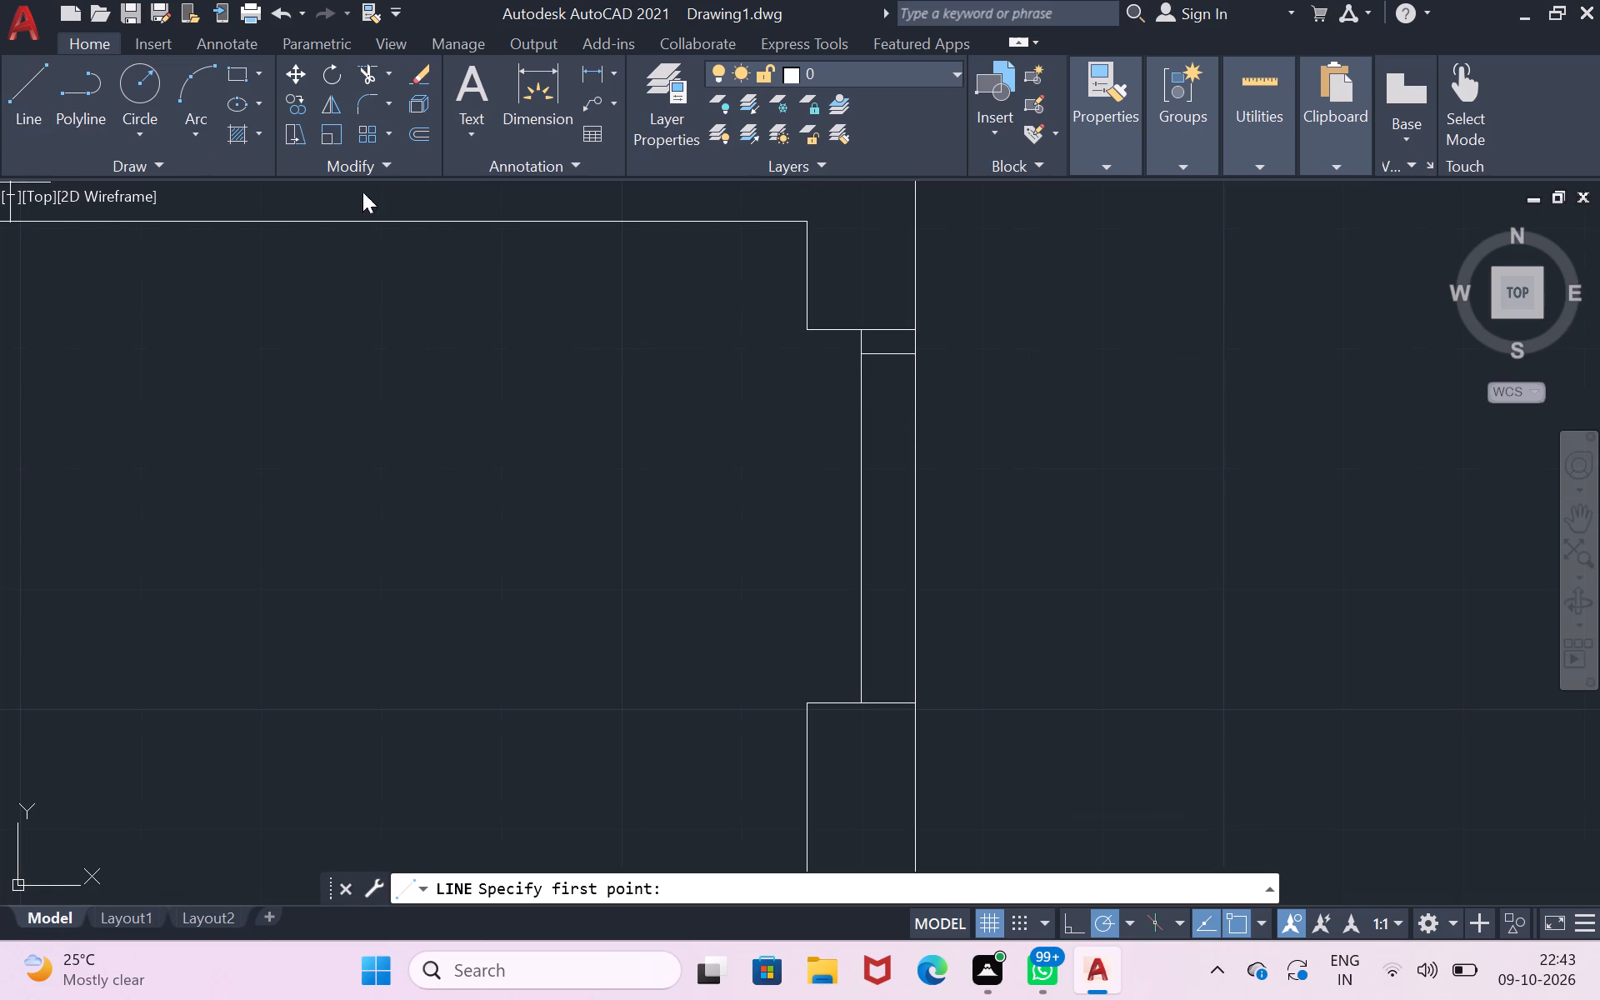
pyautogui.click(863, 353)
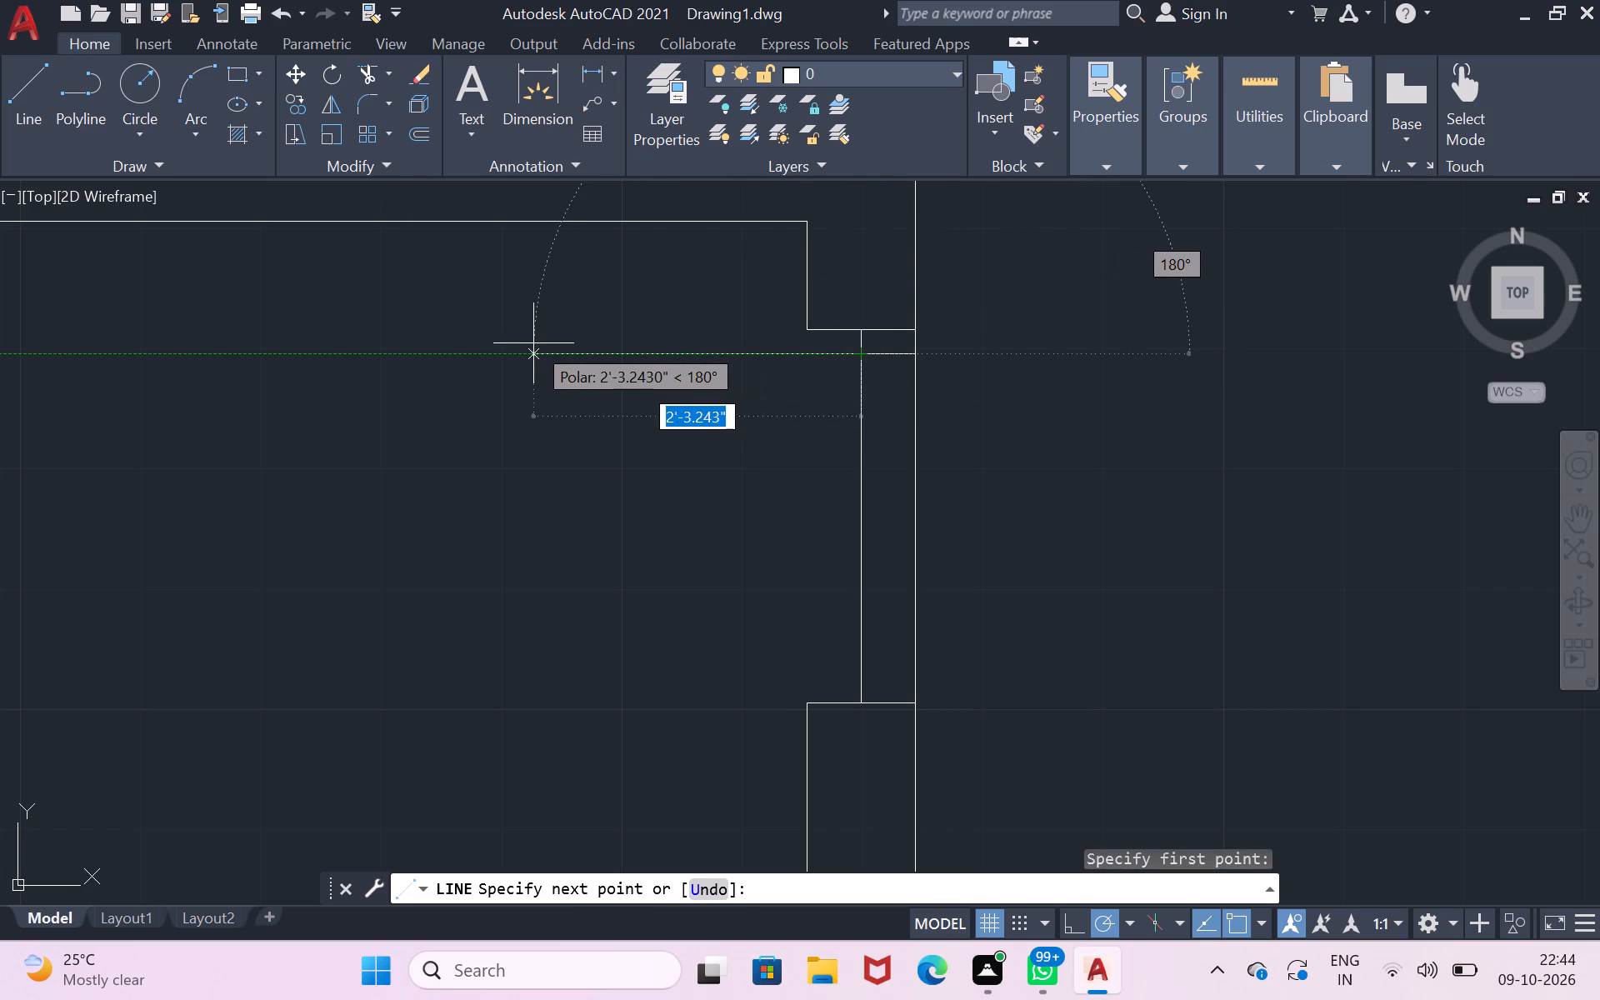
pyautogui.press('2')
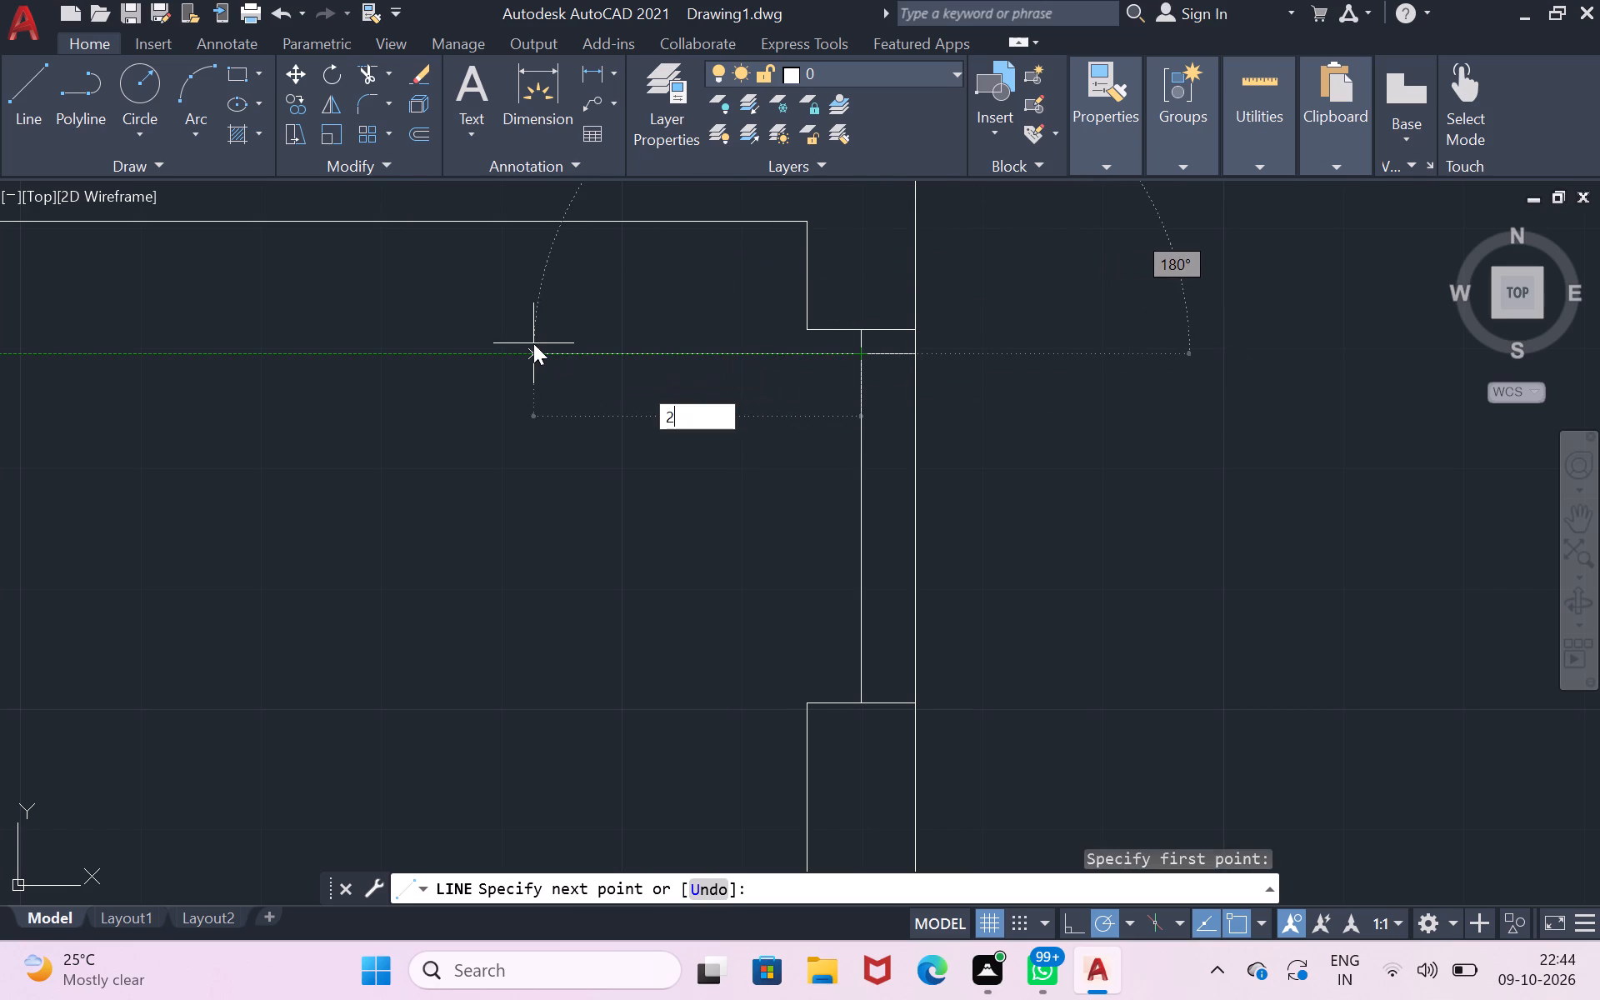
pyautogui.write('\'6"')
pyautogui.press('Return')
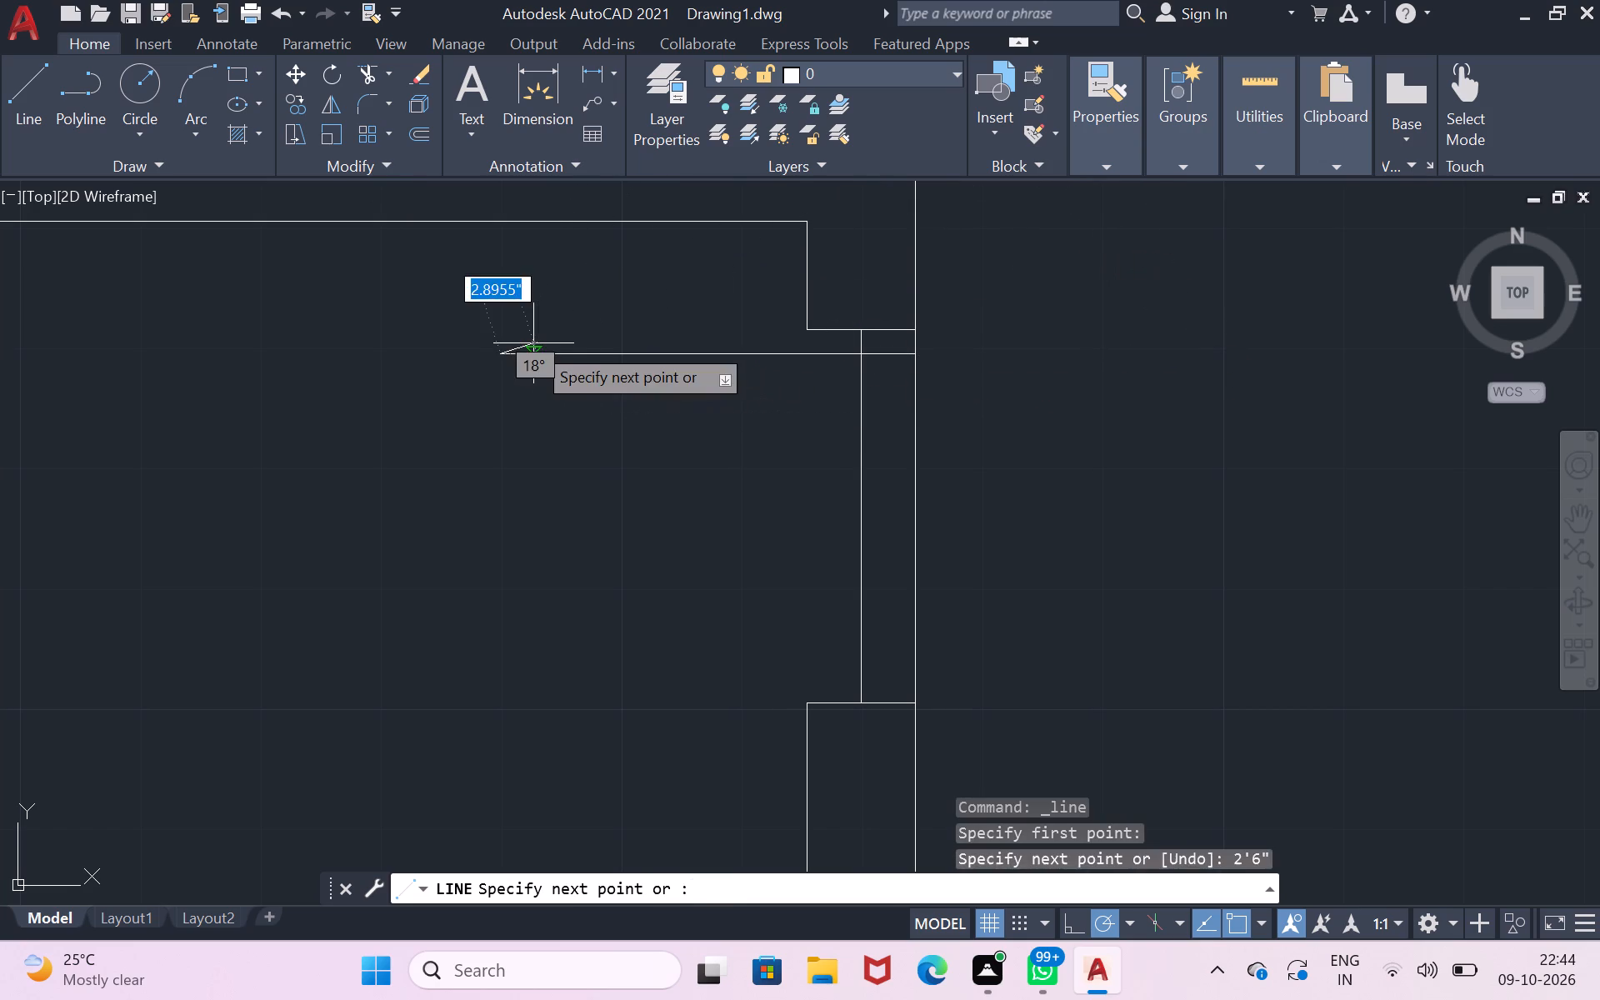
pyautogui.press('Return')
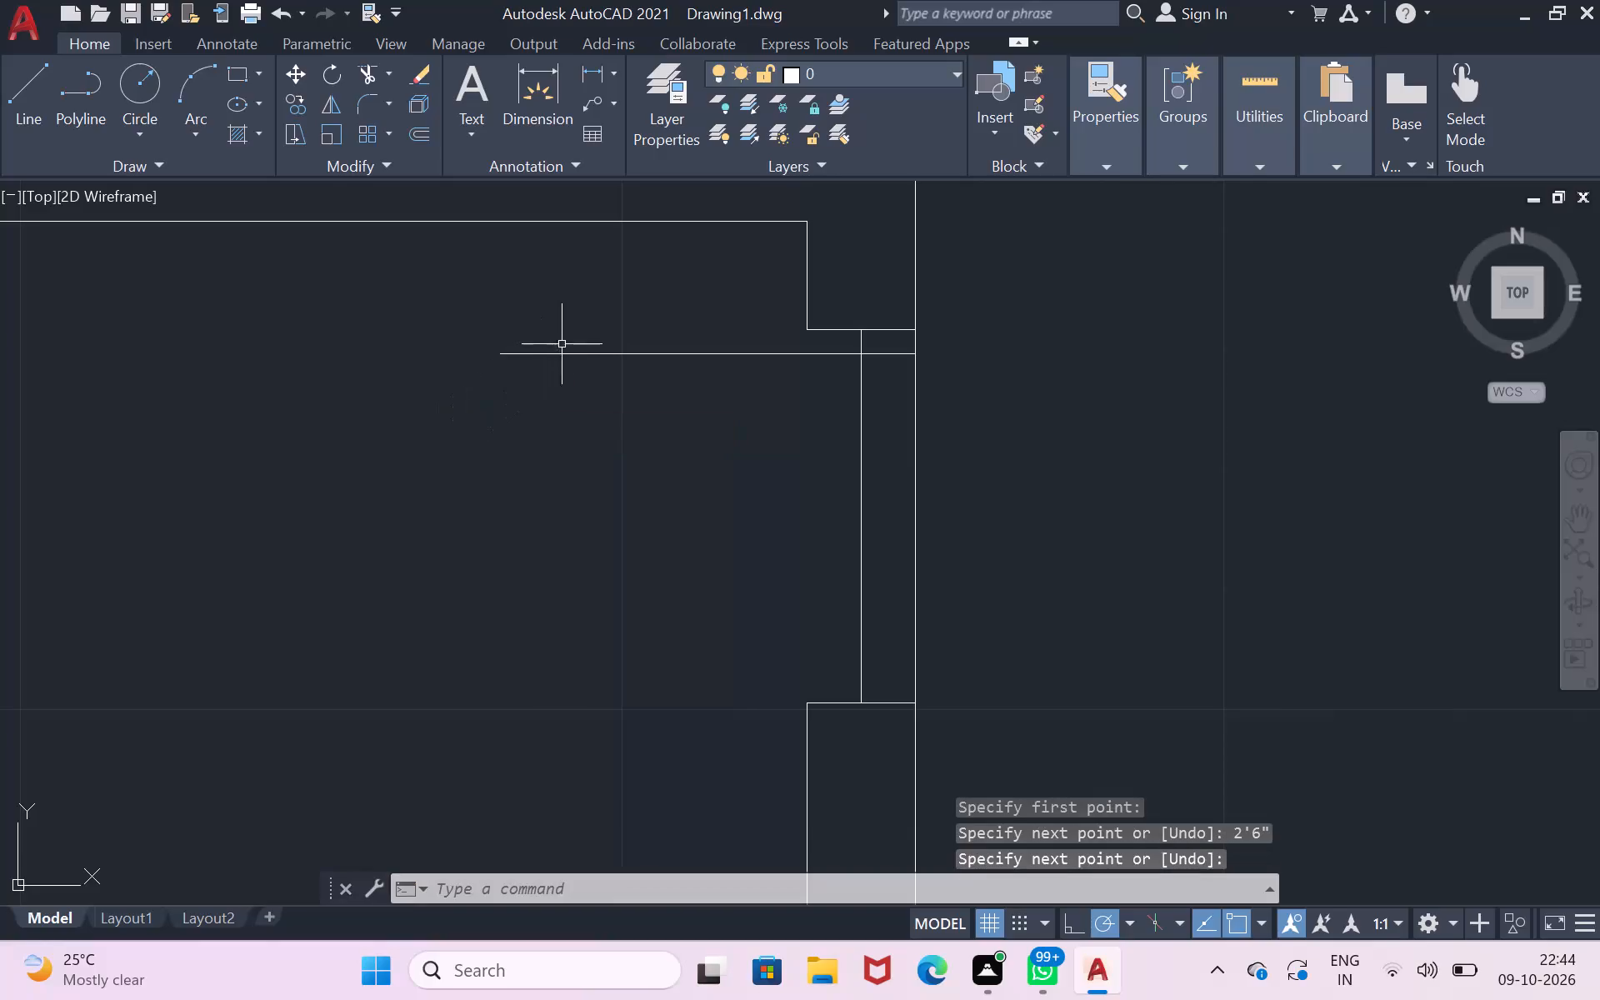
# Offset the 2'6" leaf line and the short 4.5" line beside it 1" downward to give the door leaf its thickness.
pyautogui.click(565, 354)
pyautogui.press('o')
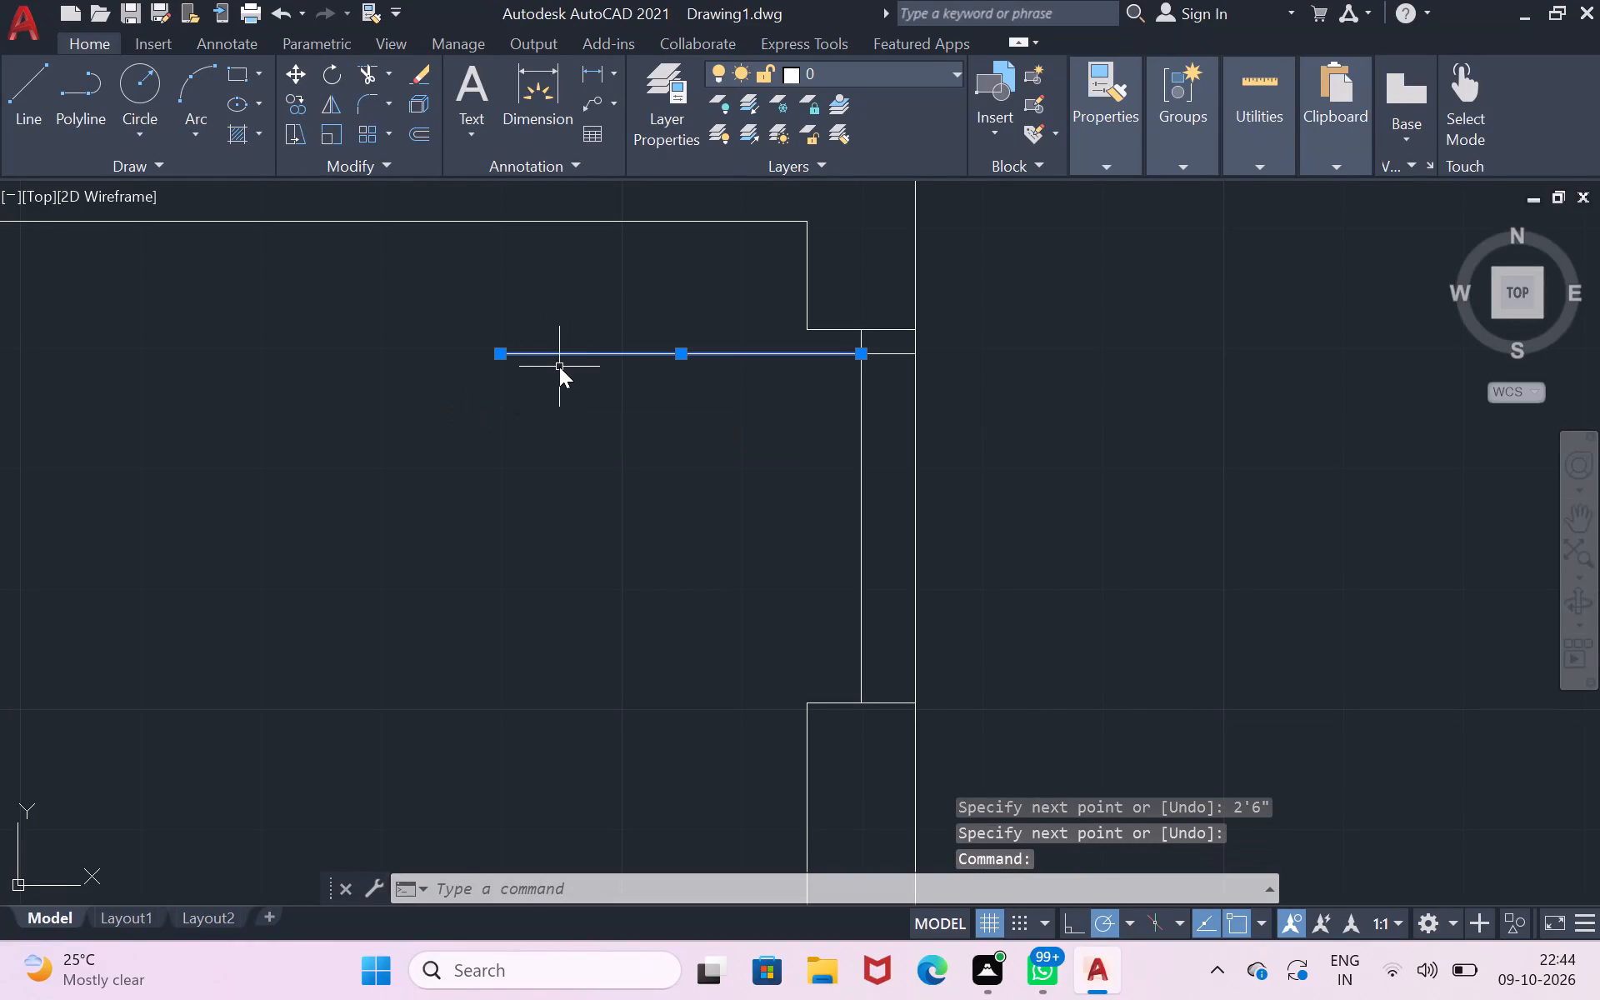
pyautogui.press('Return')
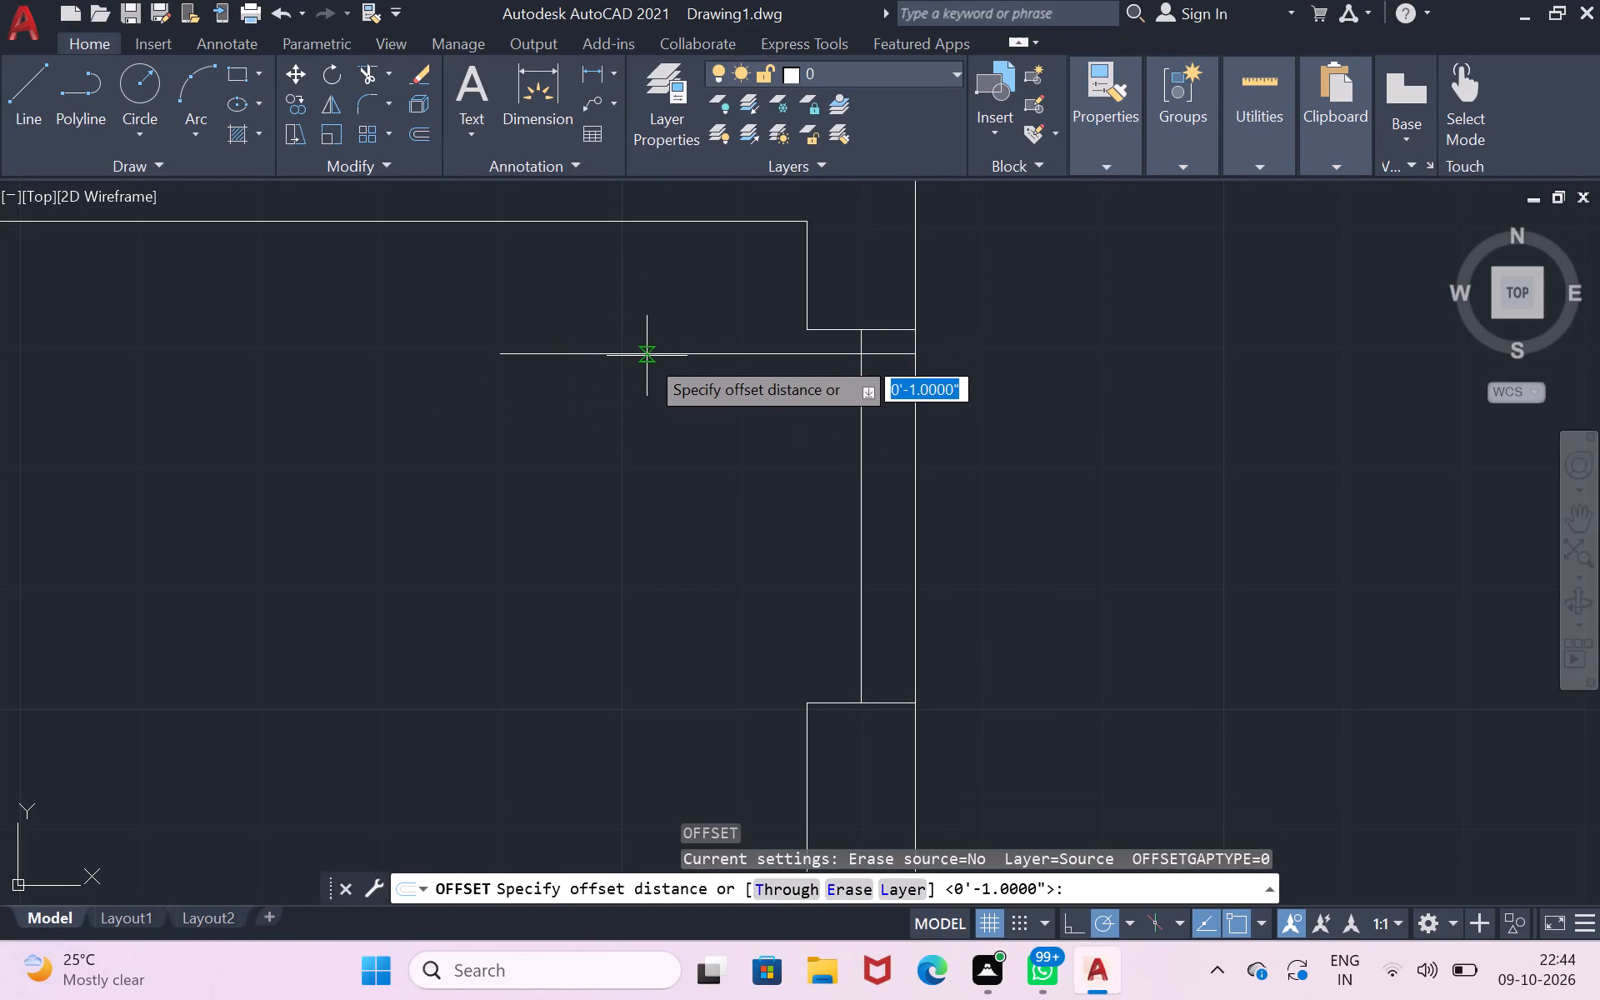
pyautogui.click(647, 356)
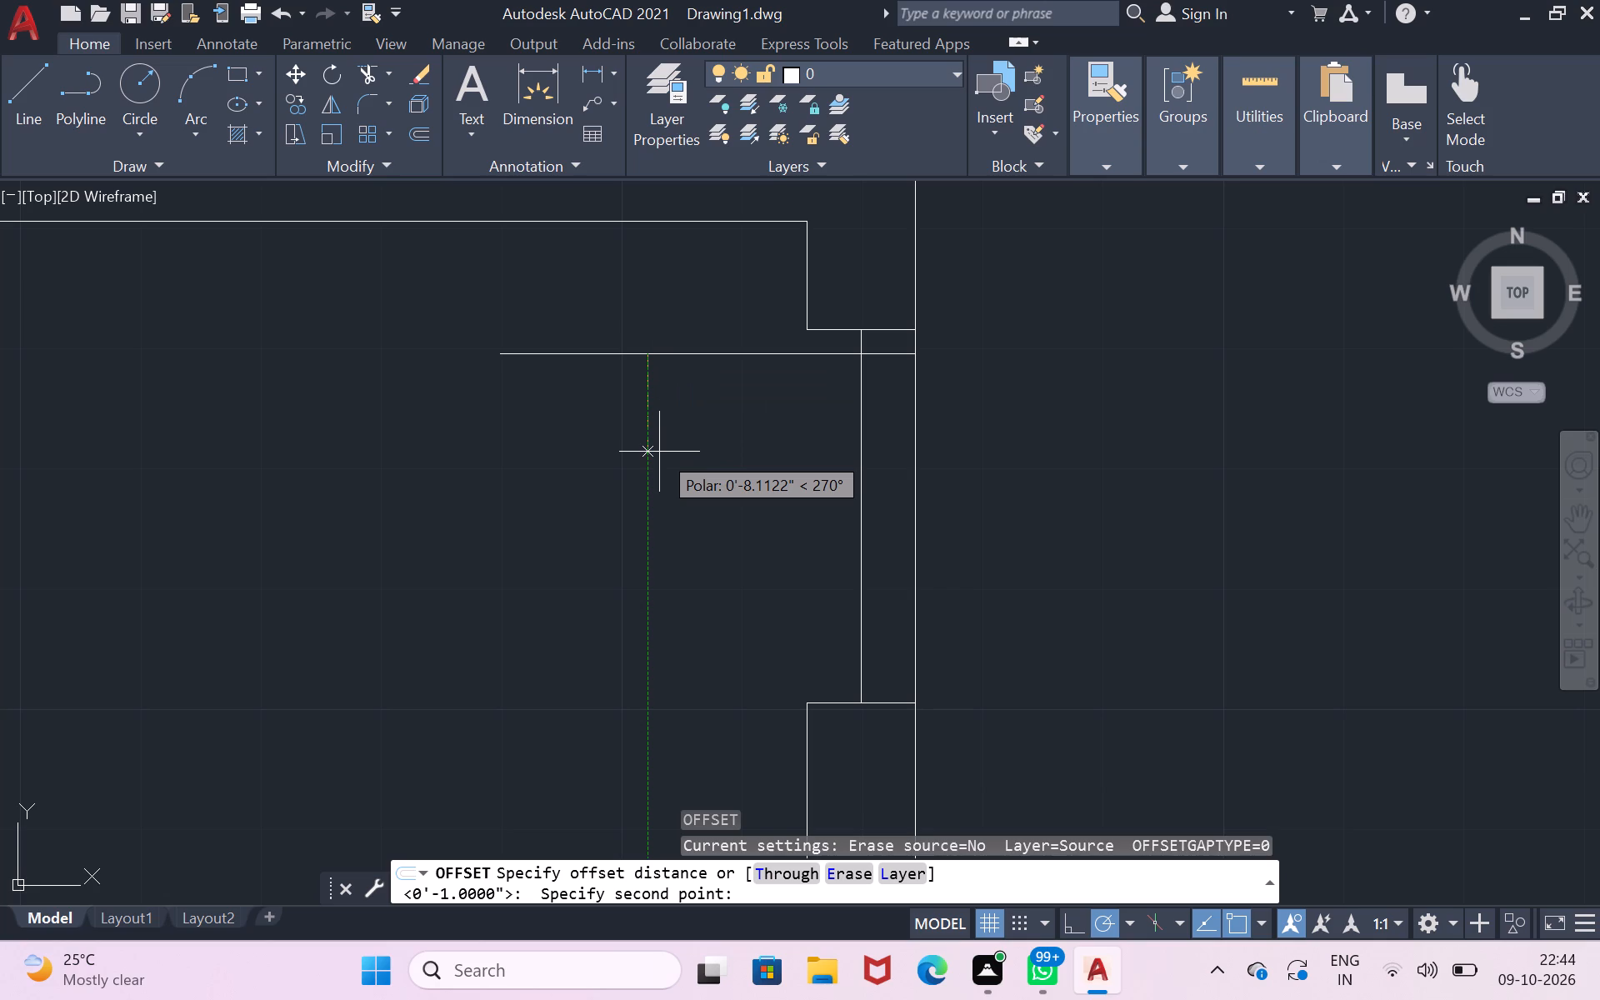
pyautogui.write('1"')
pyautogui.press('Return')
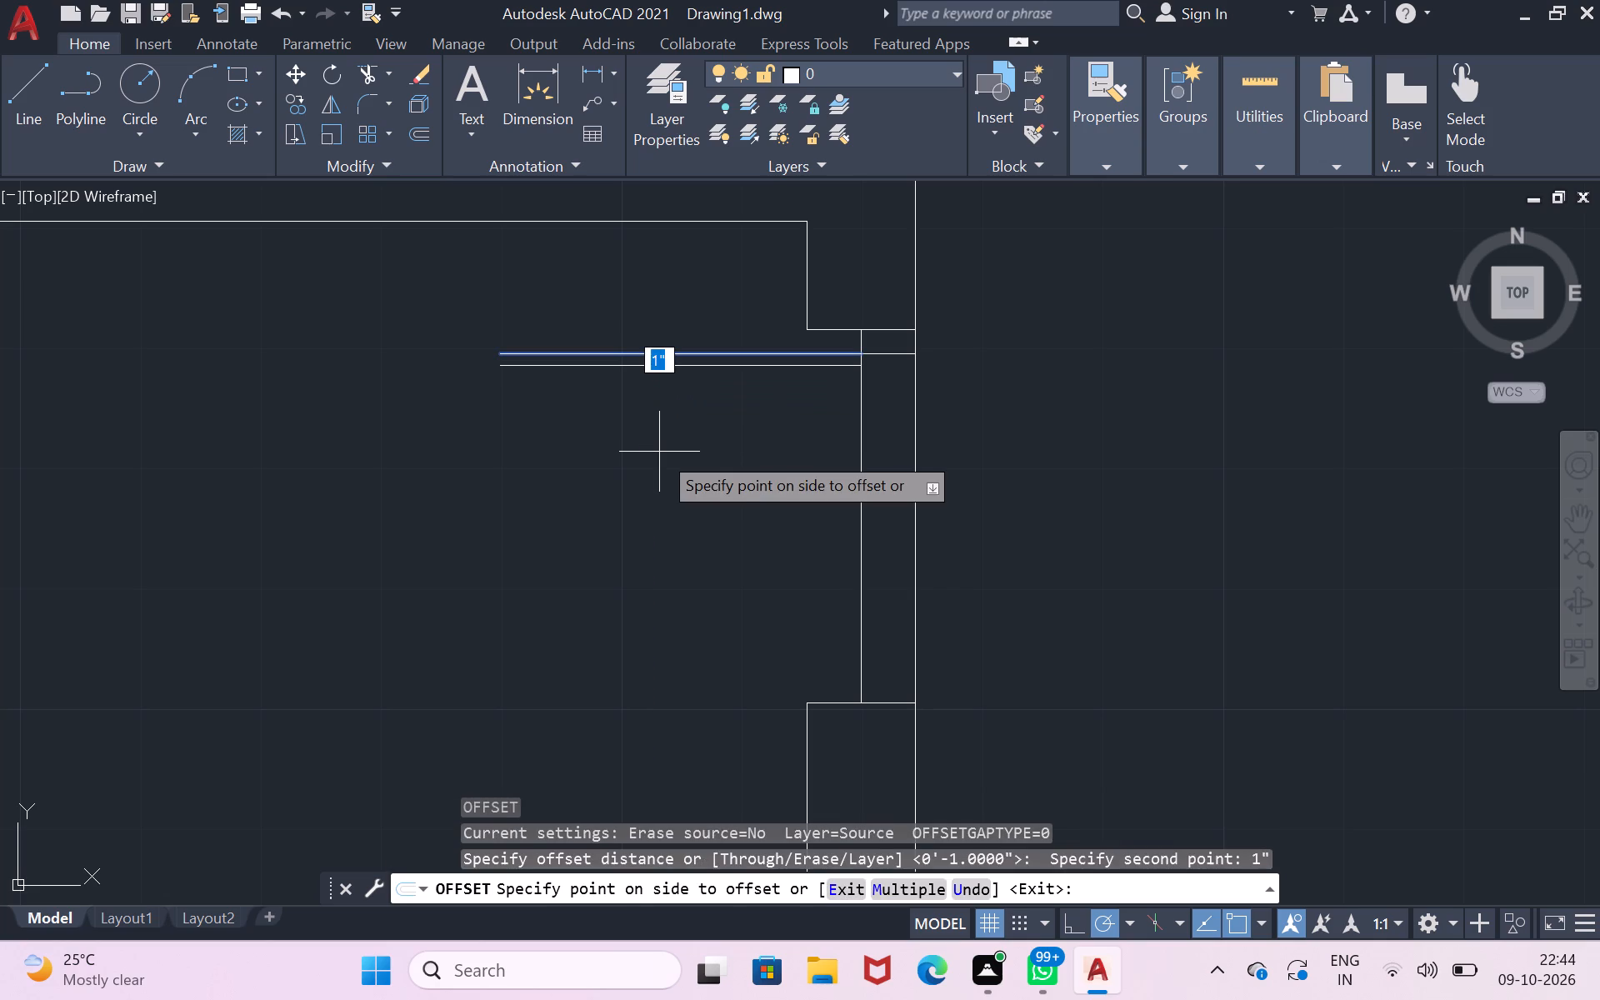
pyautogui.click(659, 452)
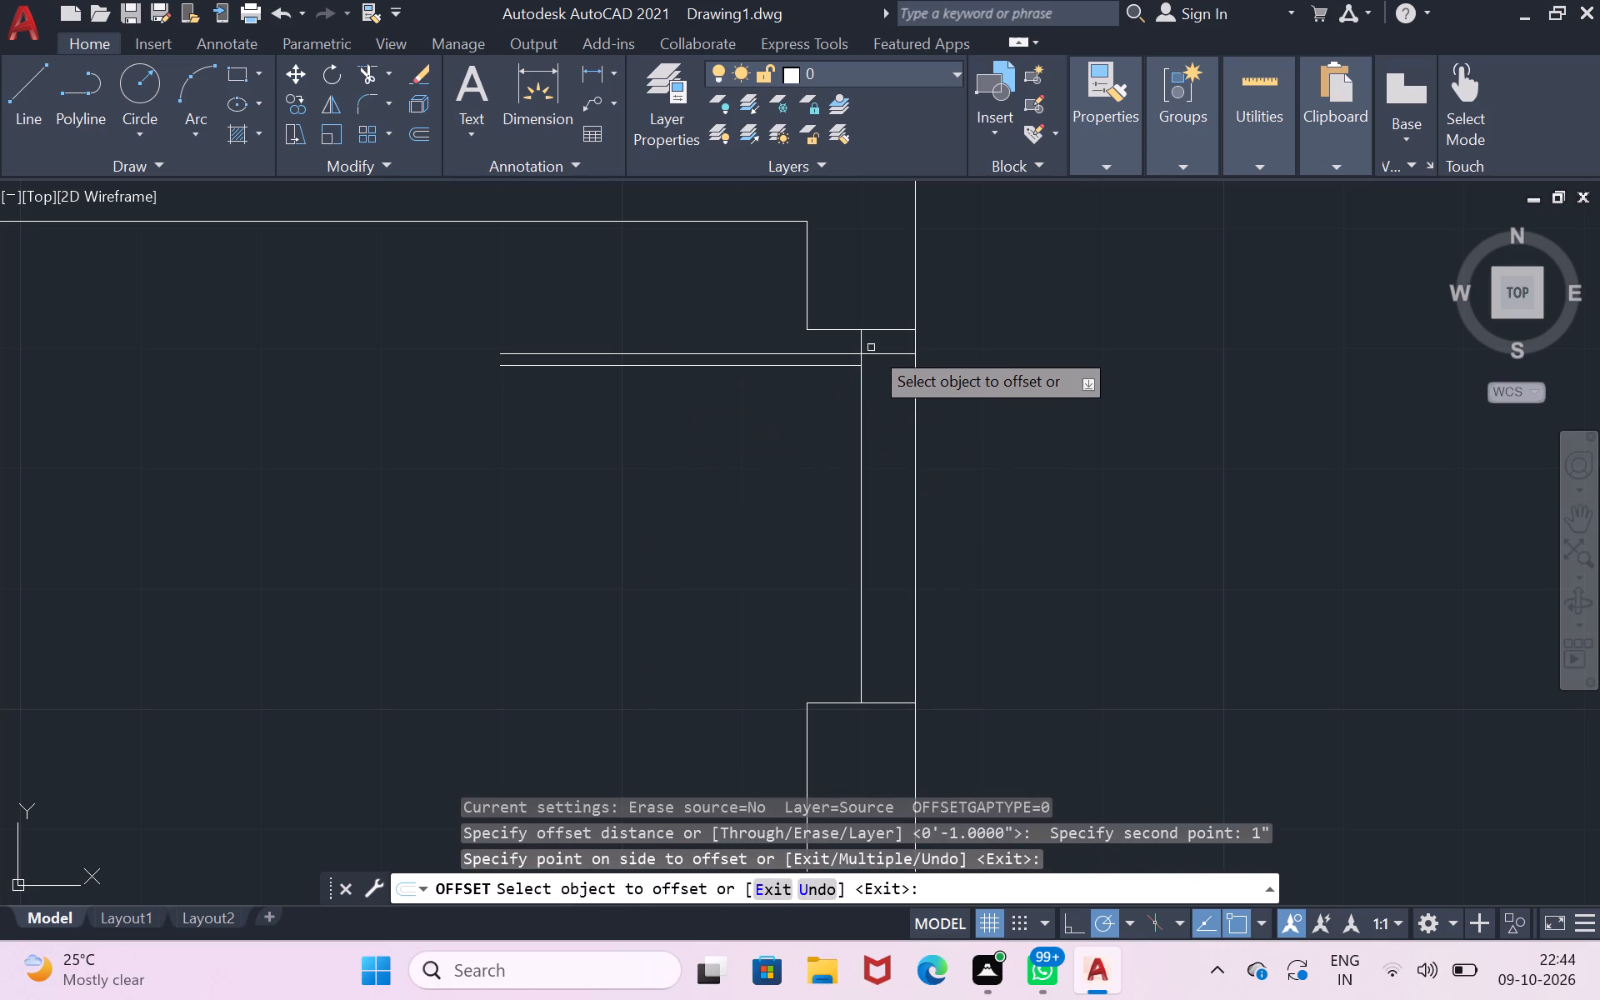
pyautogui.click(871, 358)
pyautogui.click(870, 353)
pyautogui.moveTo(870, 353); pyautogui.dragTo(870, 361)
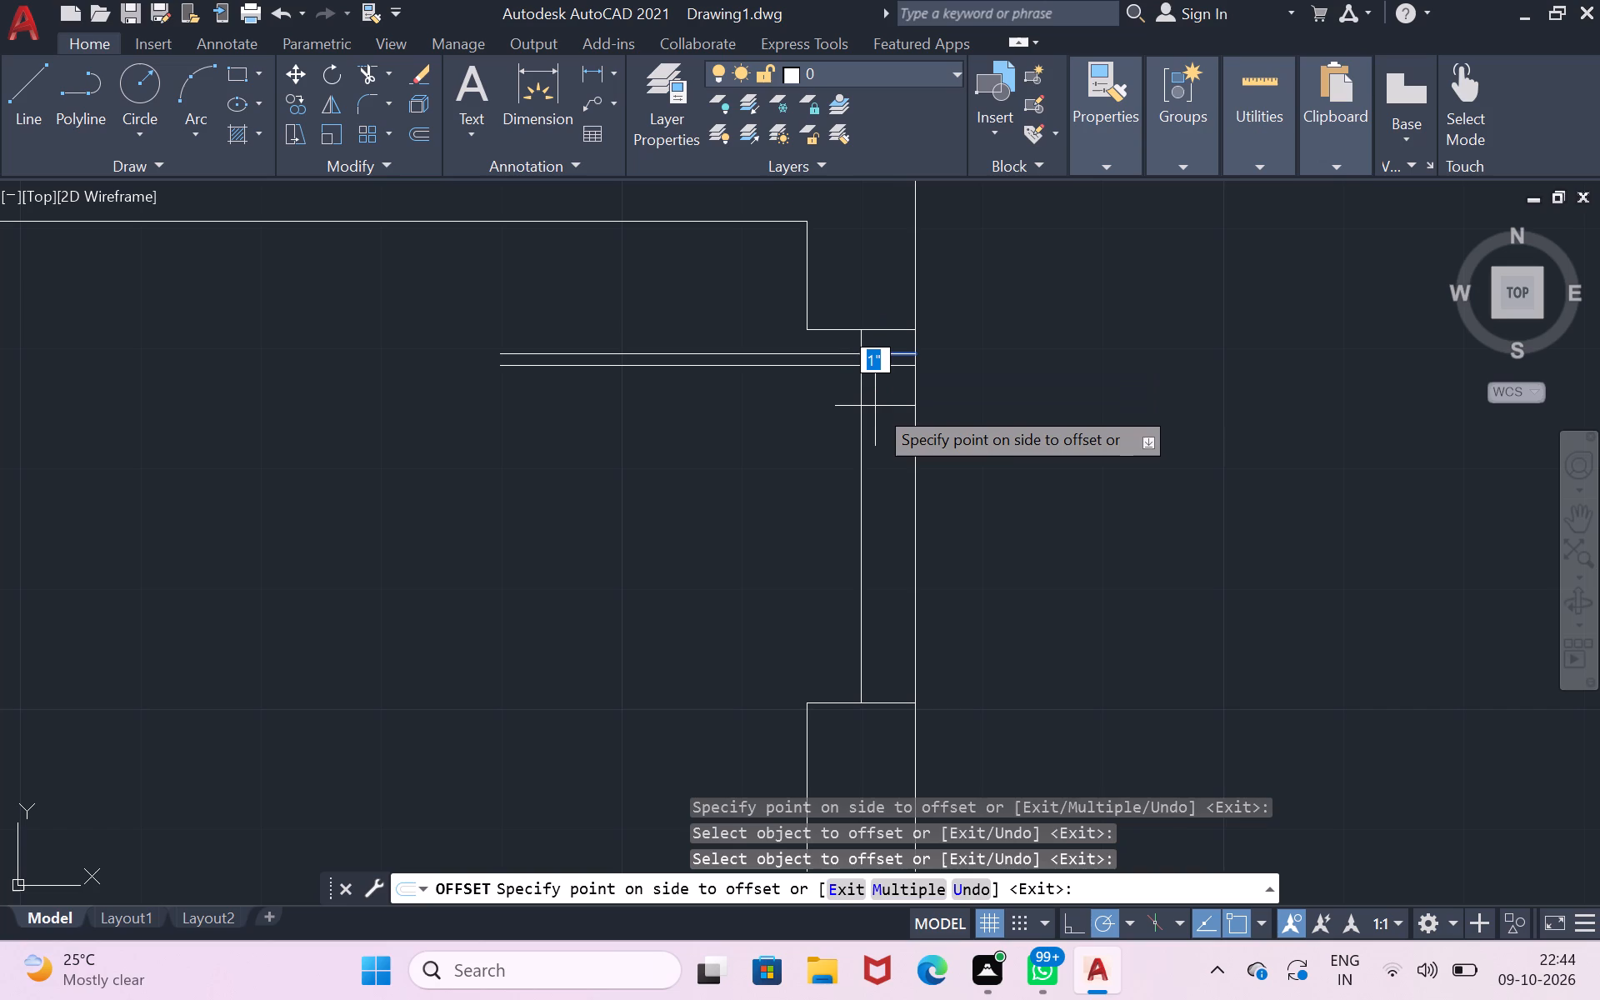
pyautogui.click(878, 393)
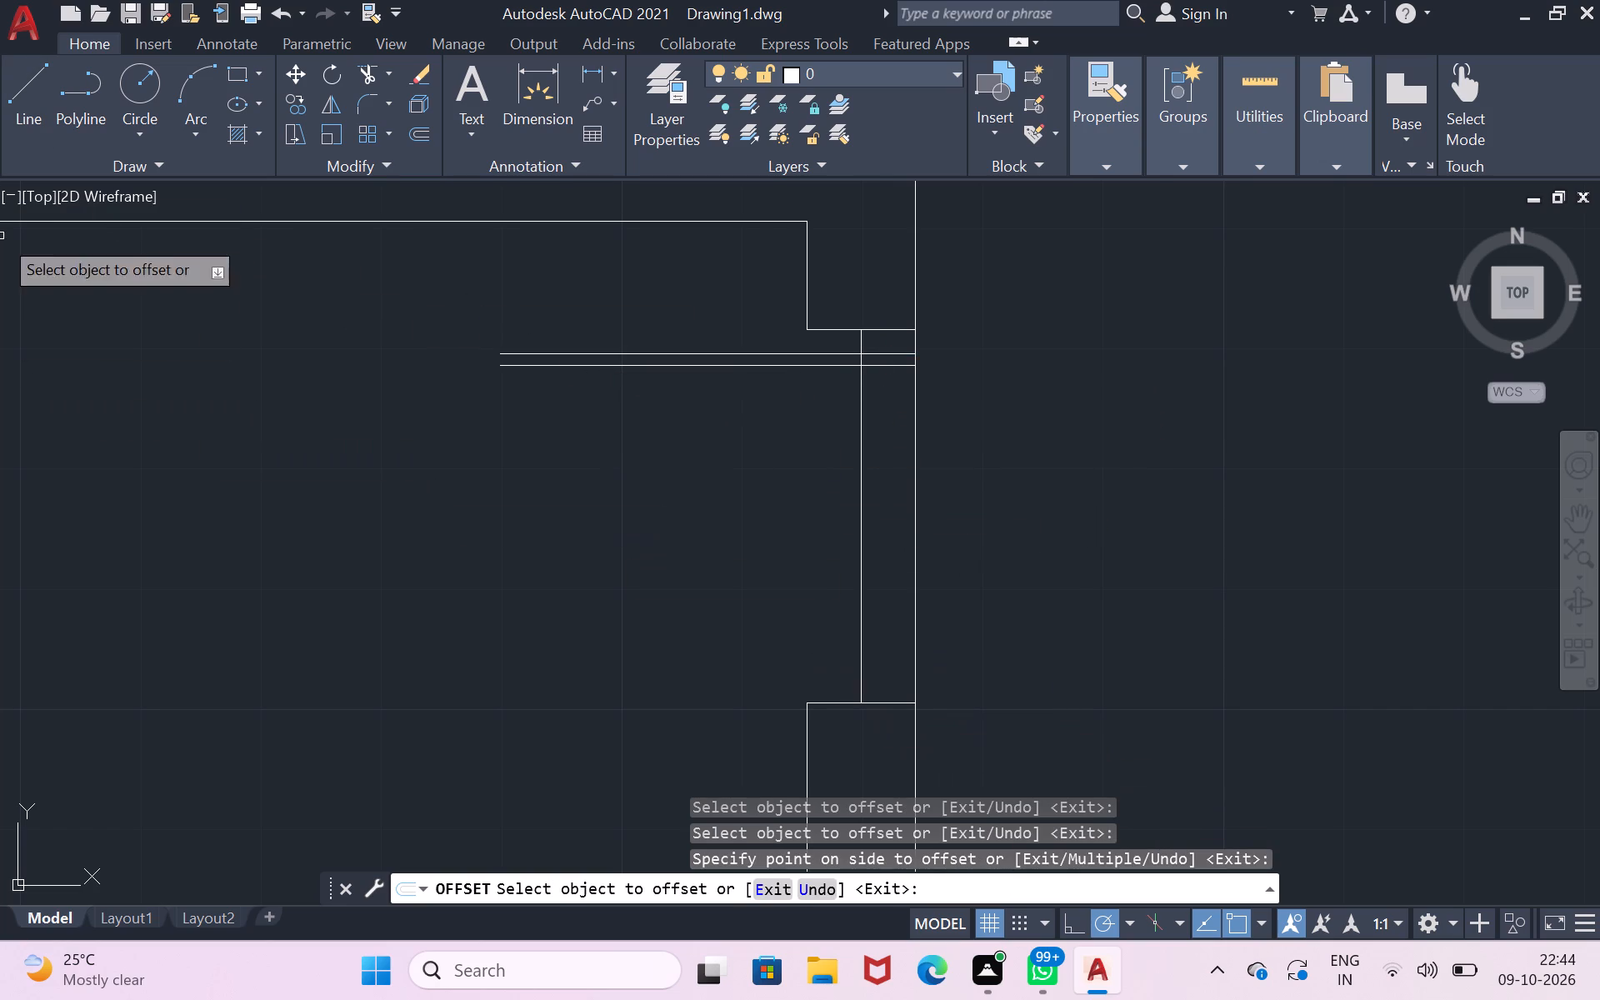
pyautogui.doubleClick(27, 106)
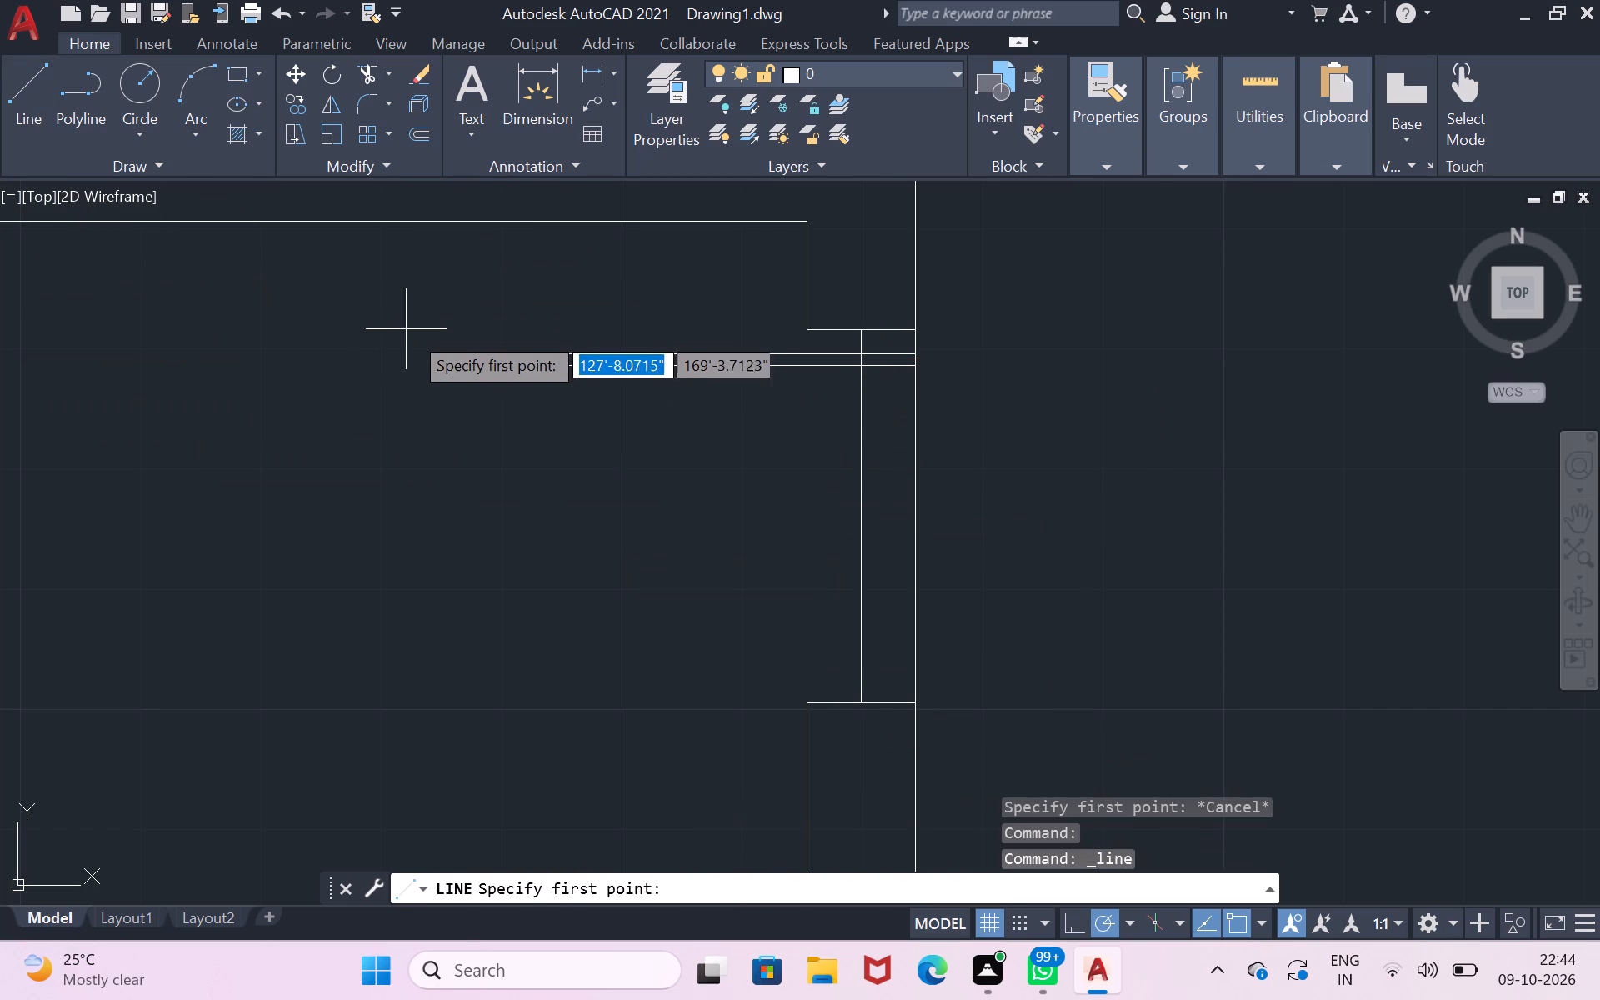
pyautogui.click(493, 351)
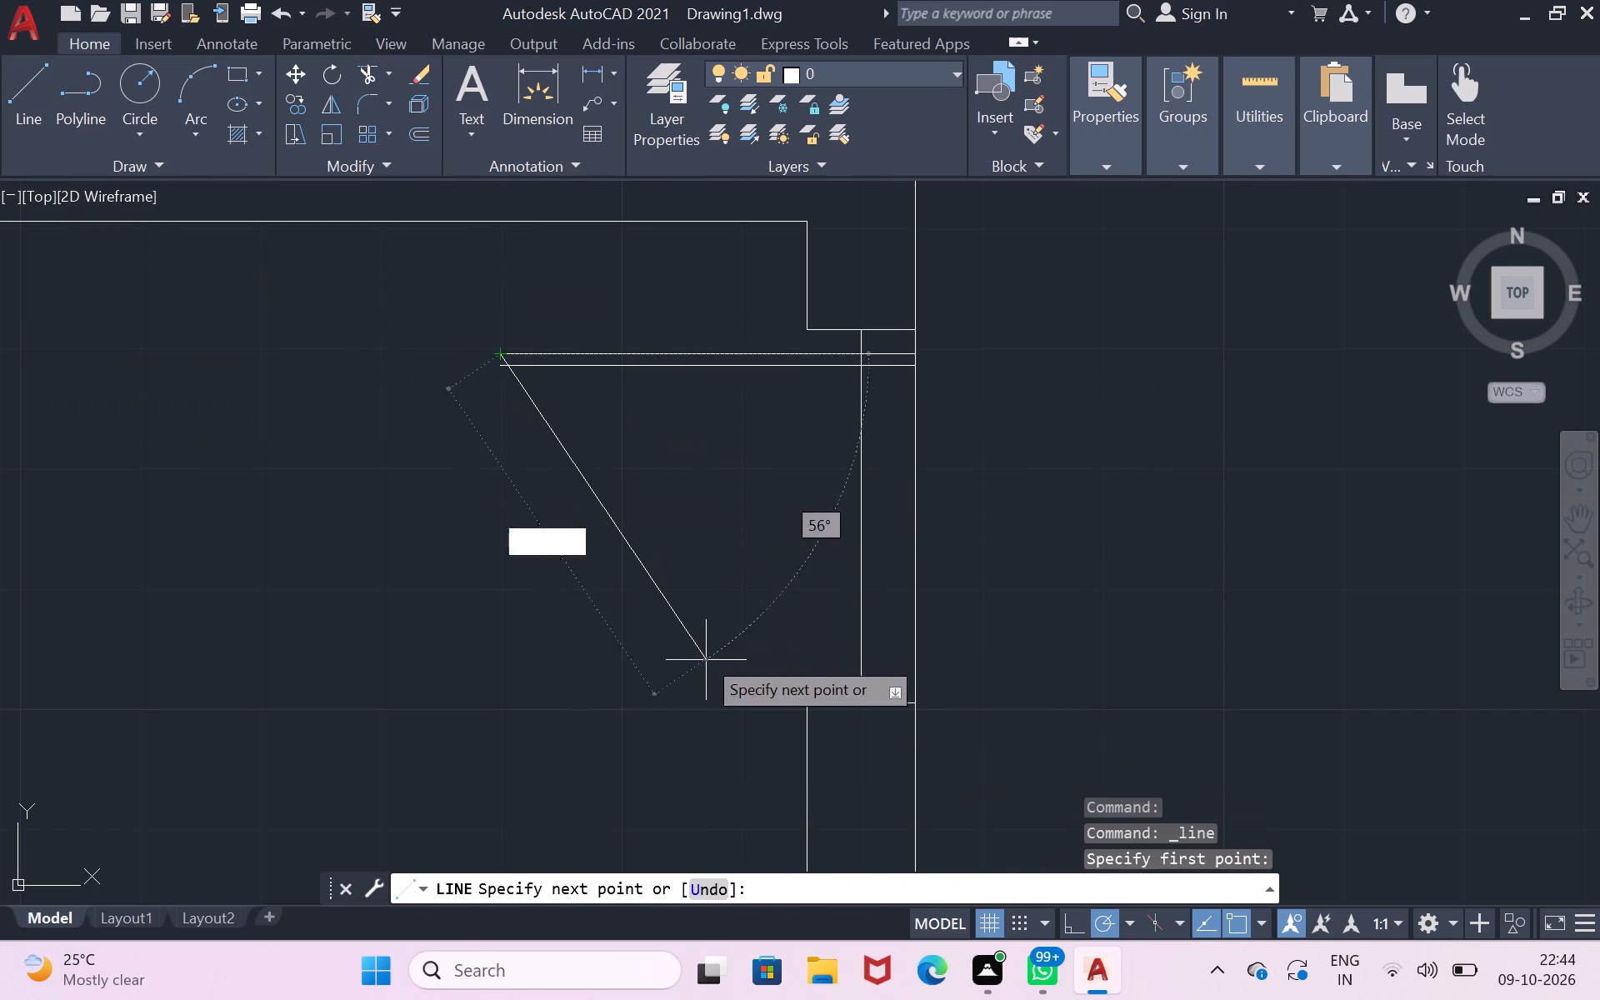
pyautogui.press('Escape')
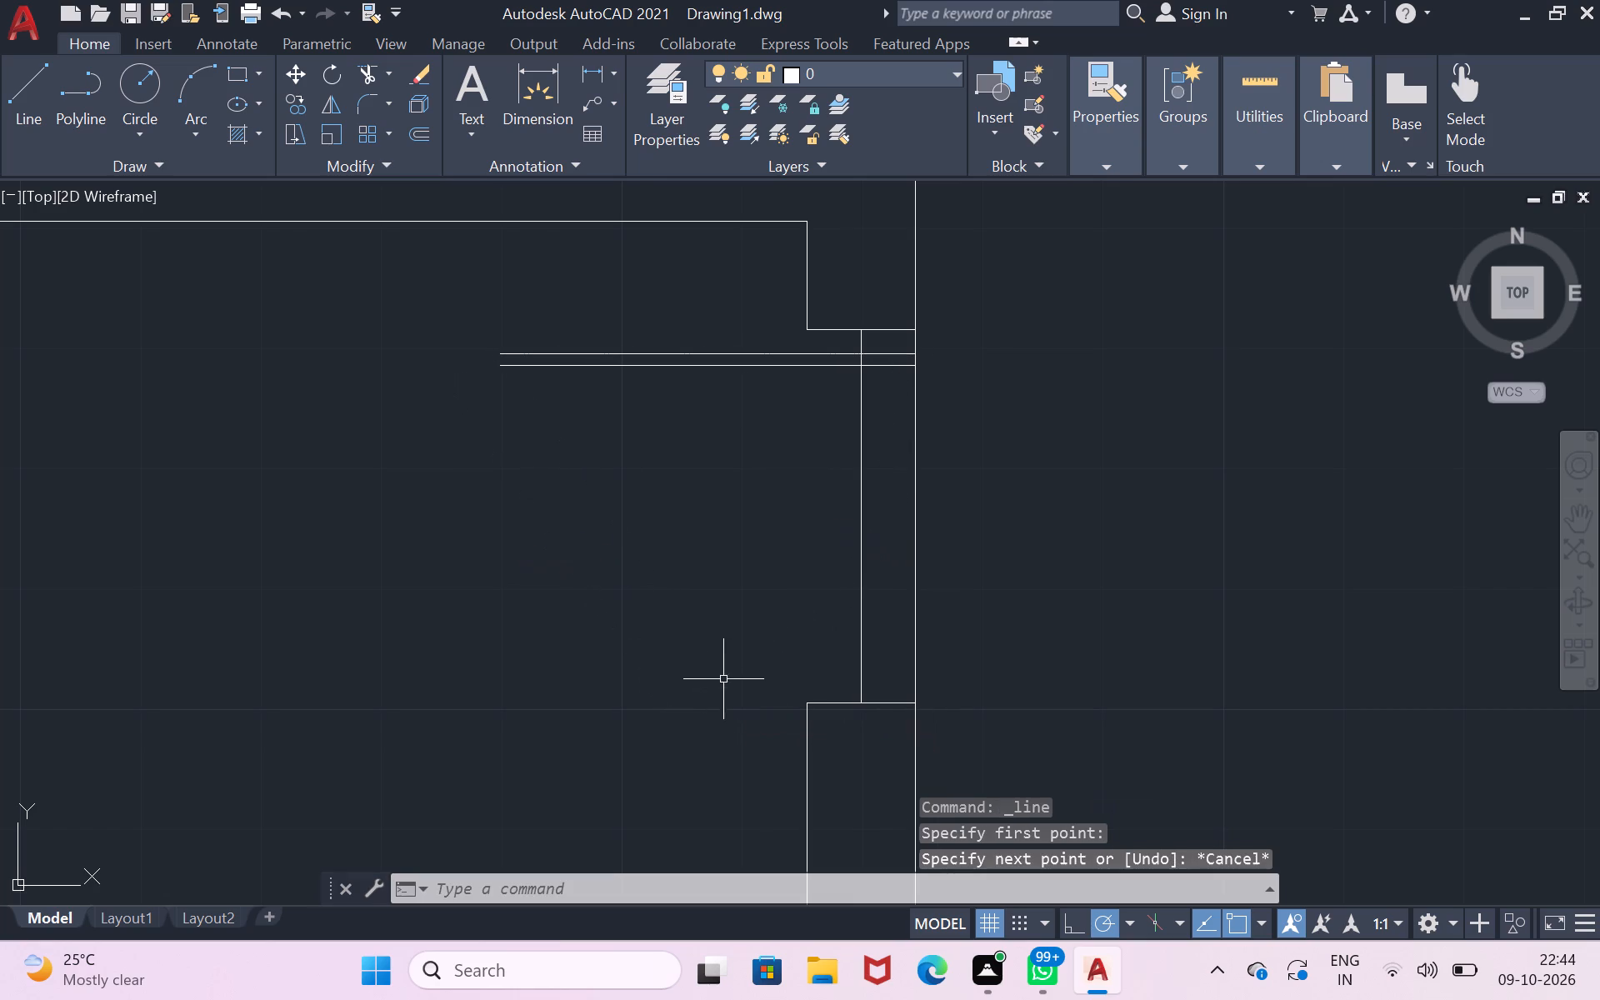
# Draw a three-point swing arc from the leaf's free end through the middle line's lower end, ending beyond the outer wall.
pyautogui.click(192, 100)
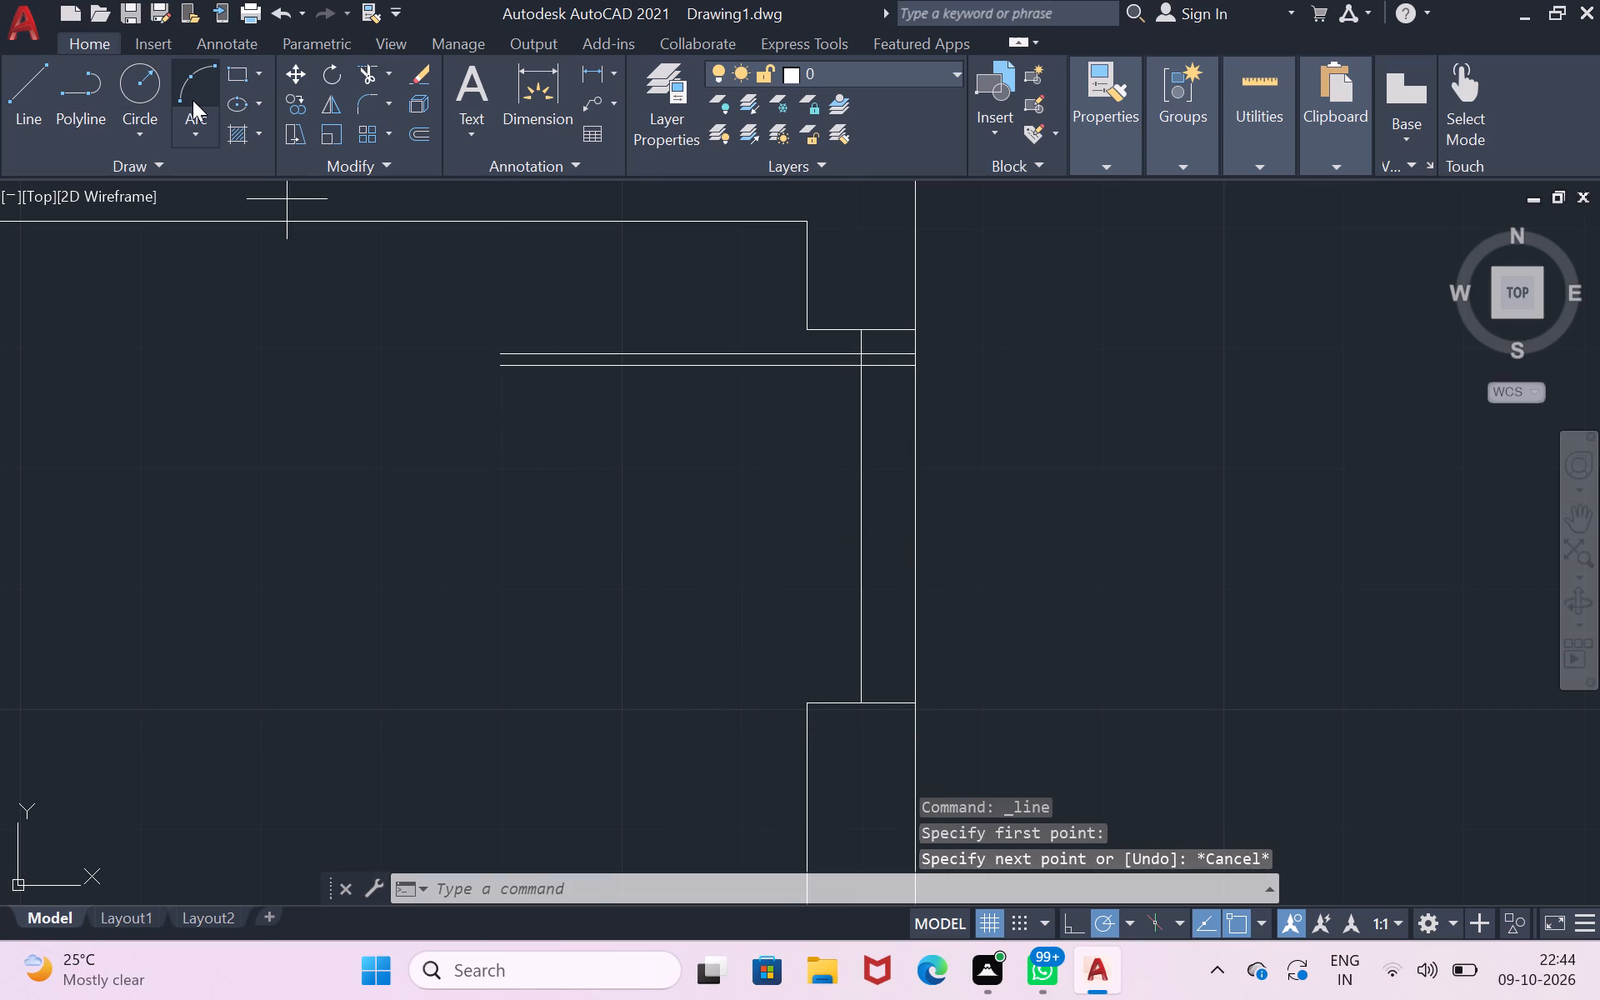
pyautogui.click(507, 356)
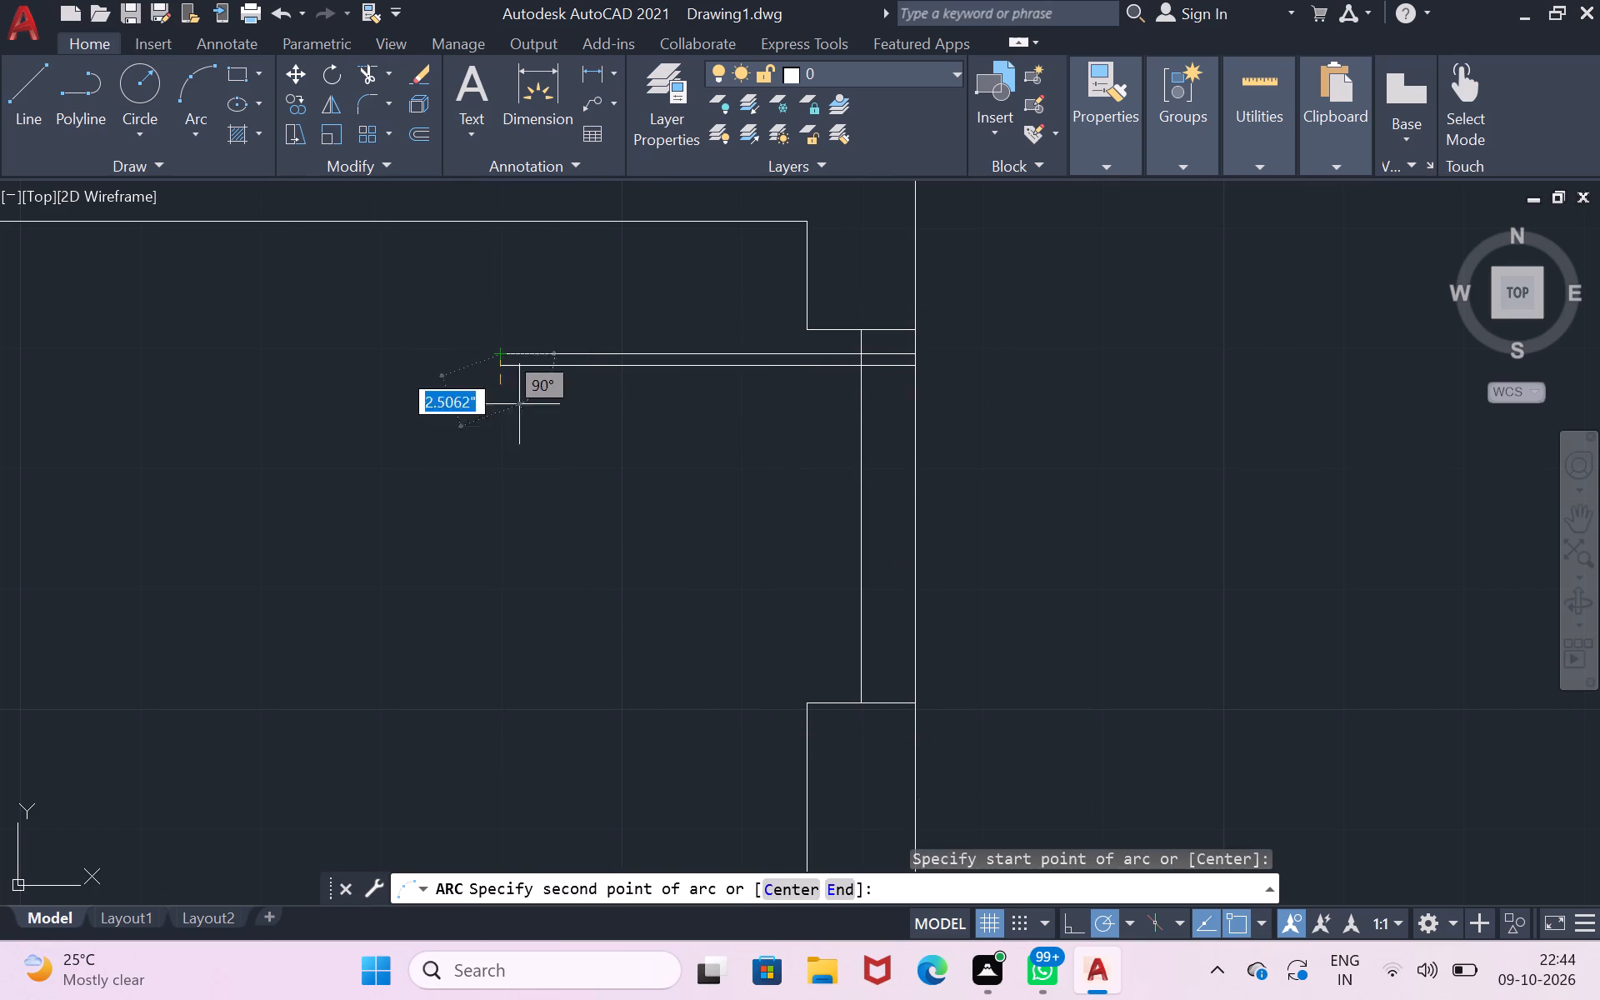
pyautogui.doubleClick(853, 699)
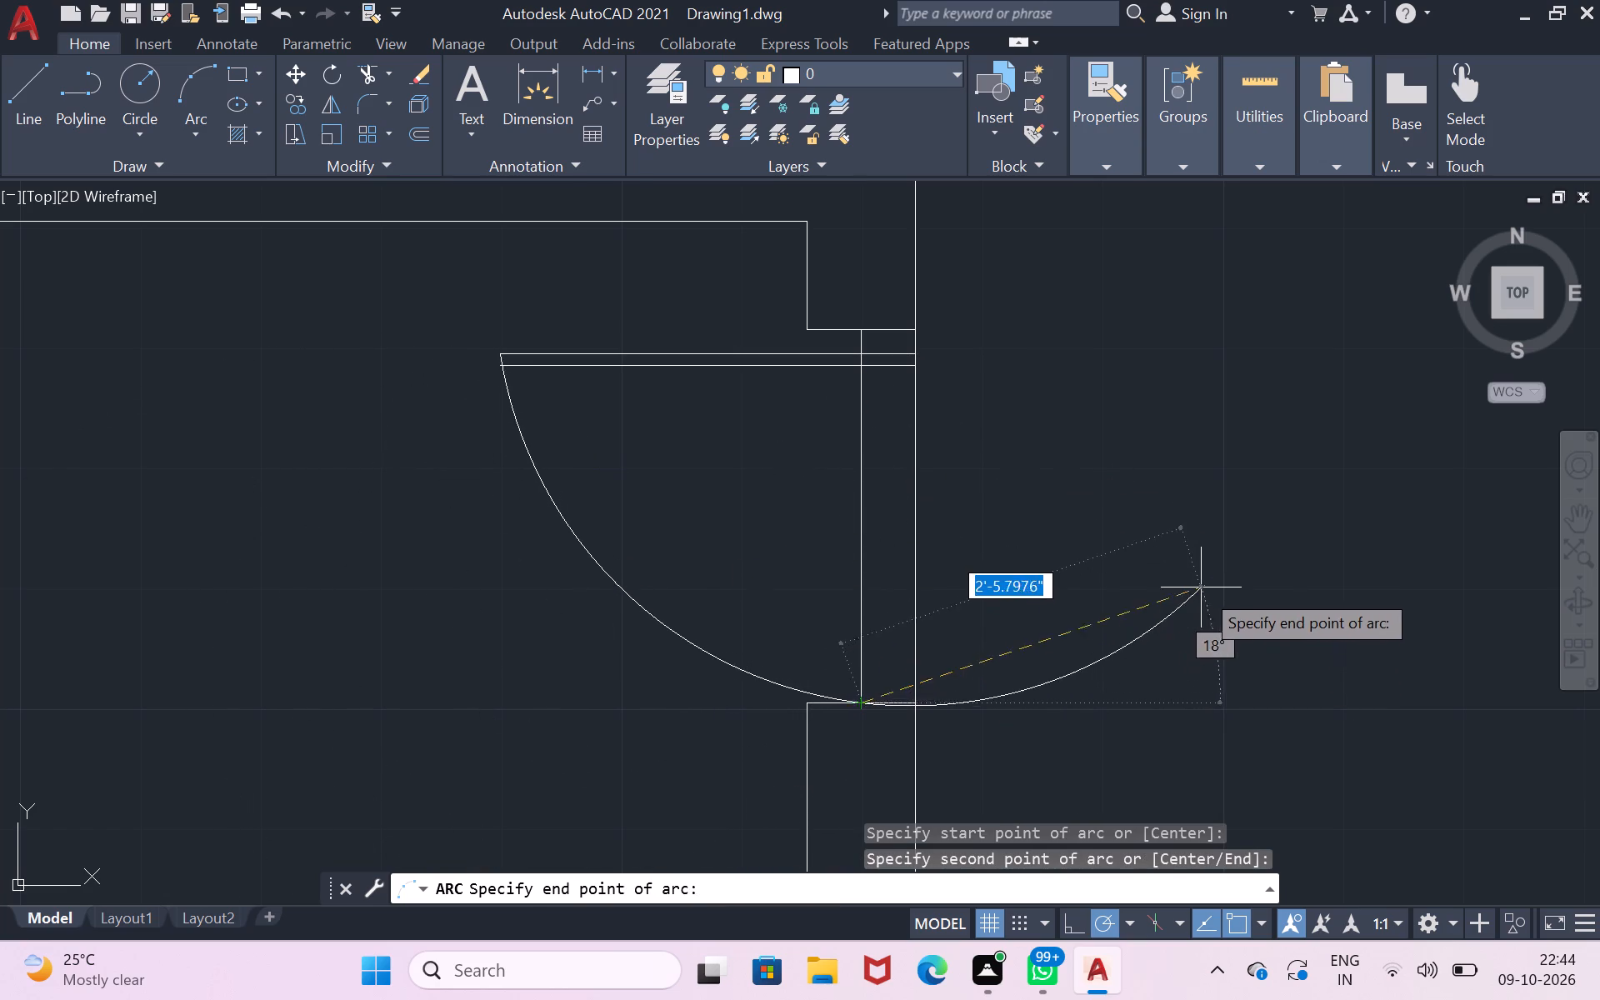
pyautogui.click(1187, 555)
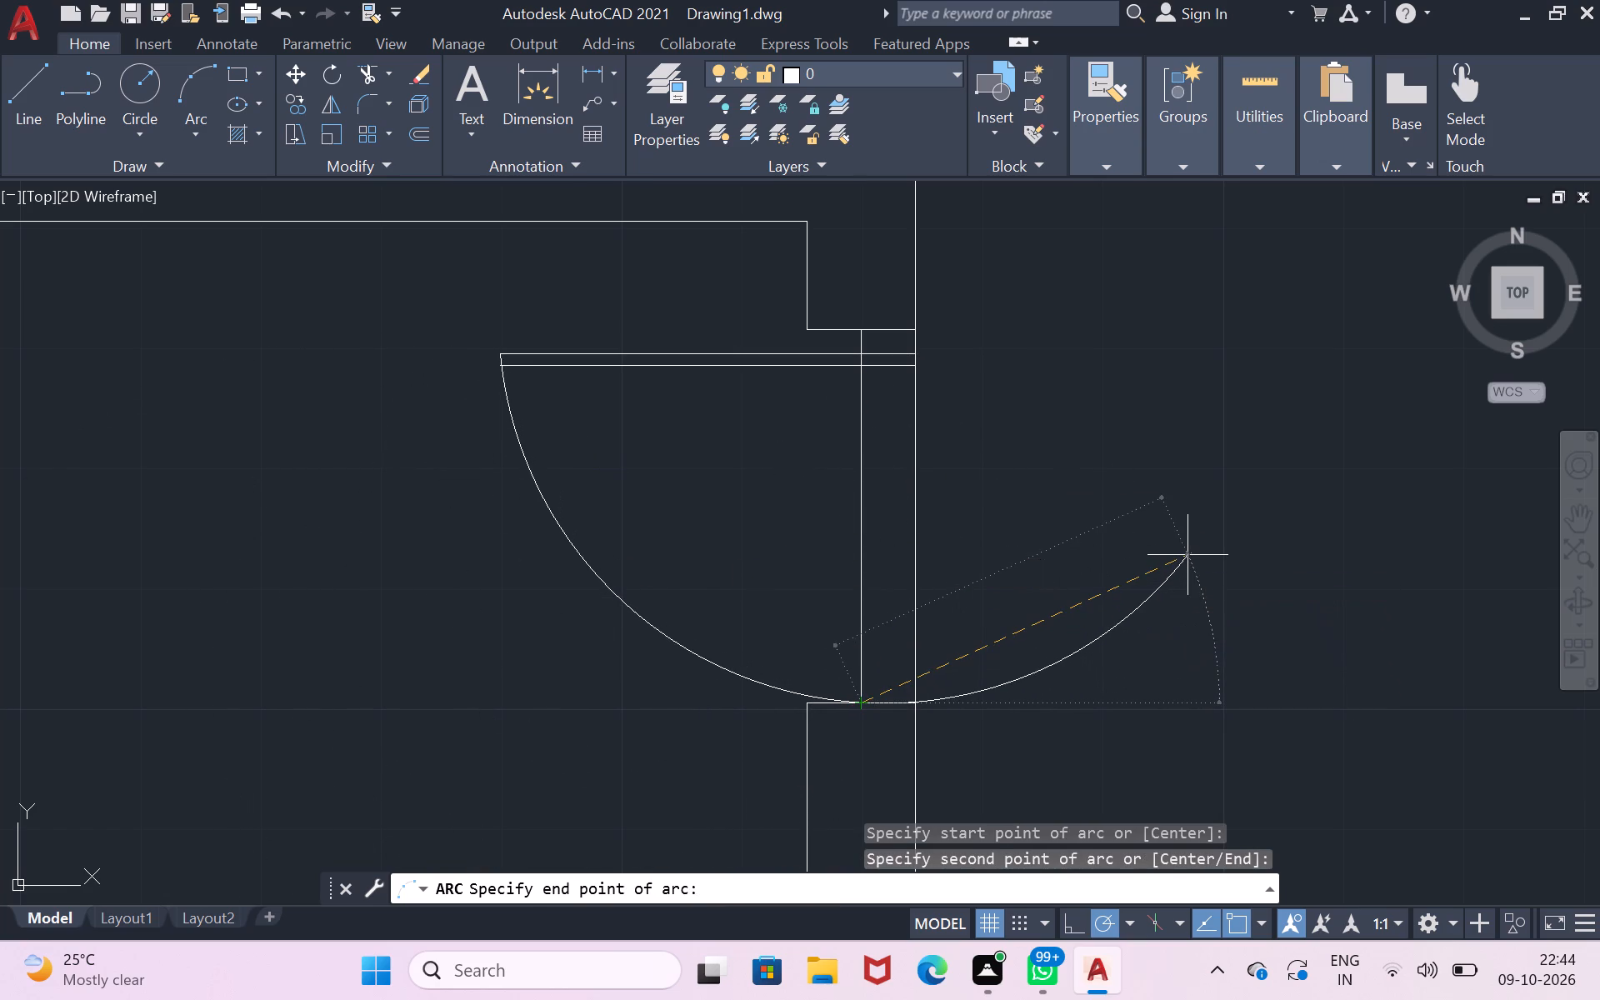
# Trim the swing arc beyond the middle line's lower end, and the middle line itself between the leaf and the opening's lower edge.
pyautogui.click(362, 73)
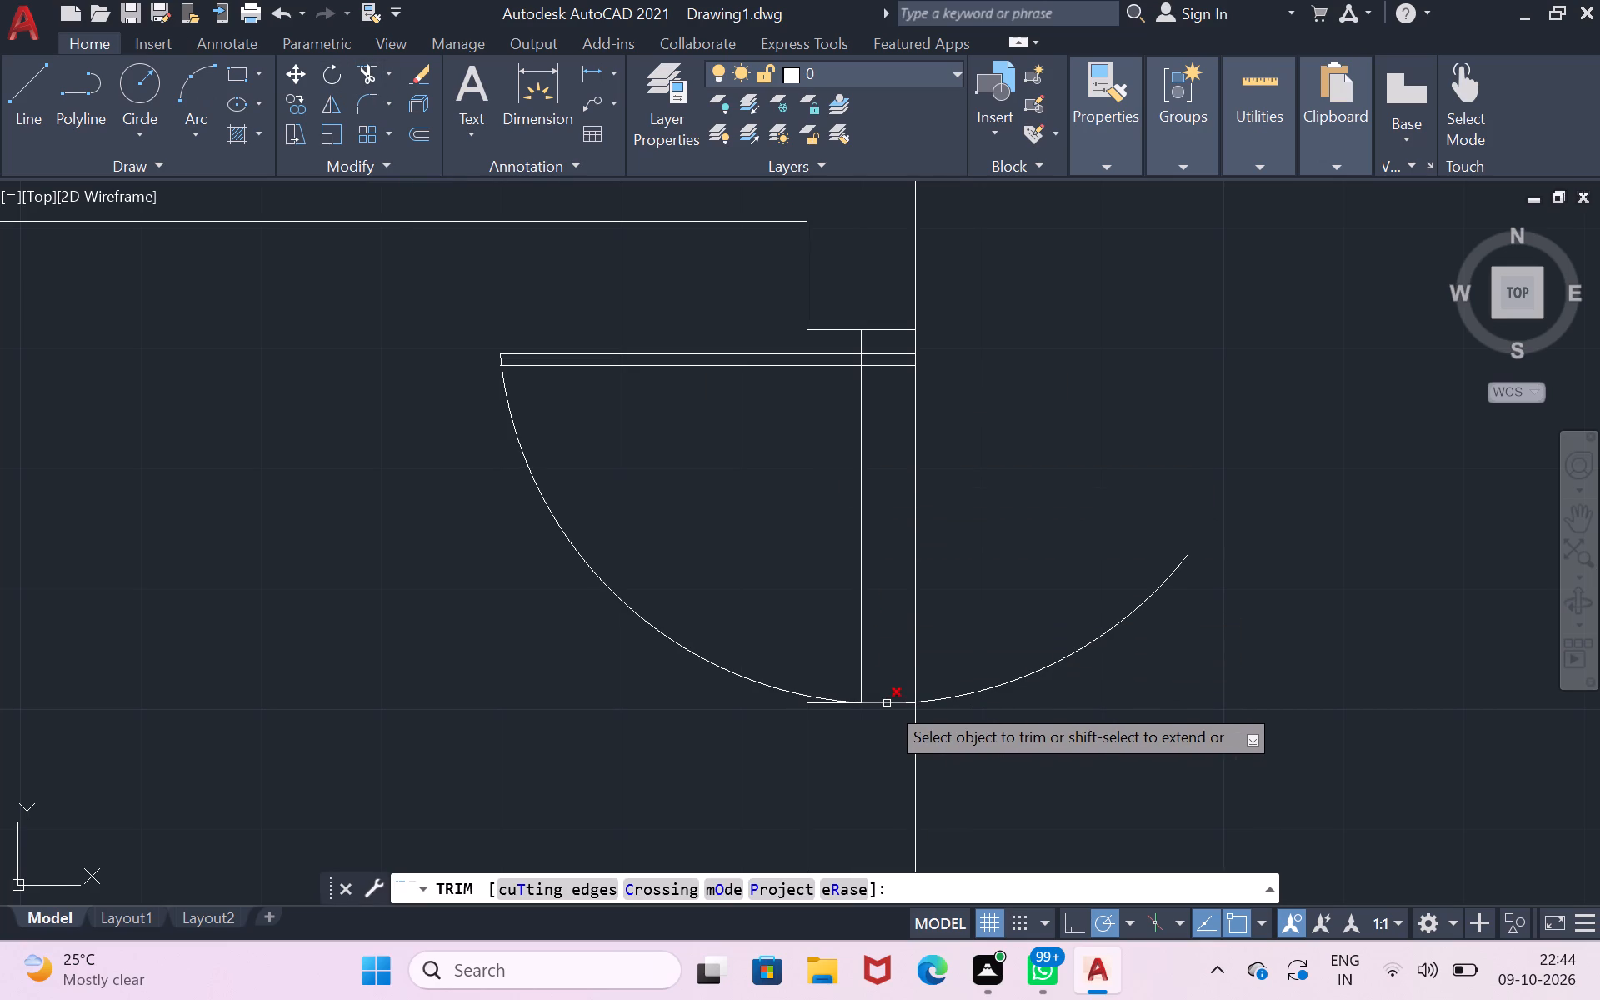
pyautogui.scroll(2, 887, 703)
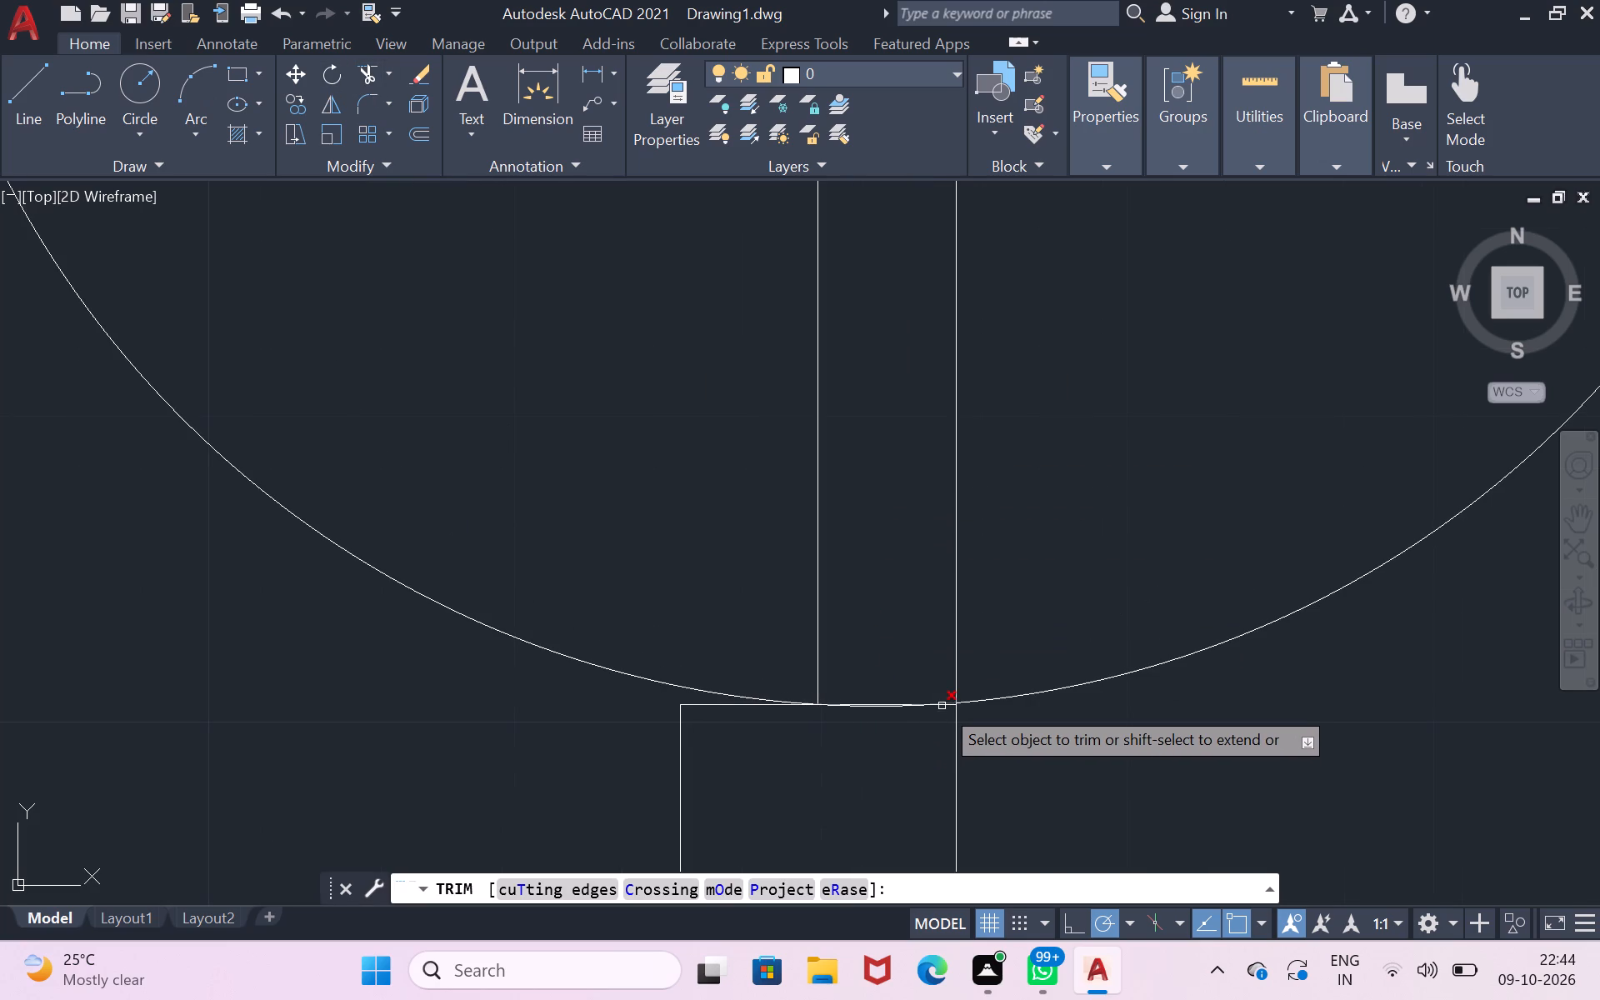
pyautogui.scroll(3, 942, 704)
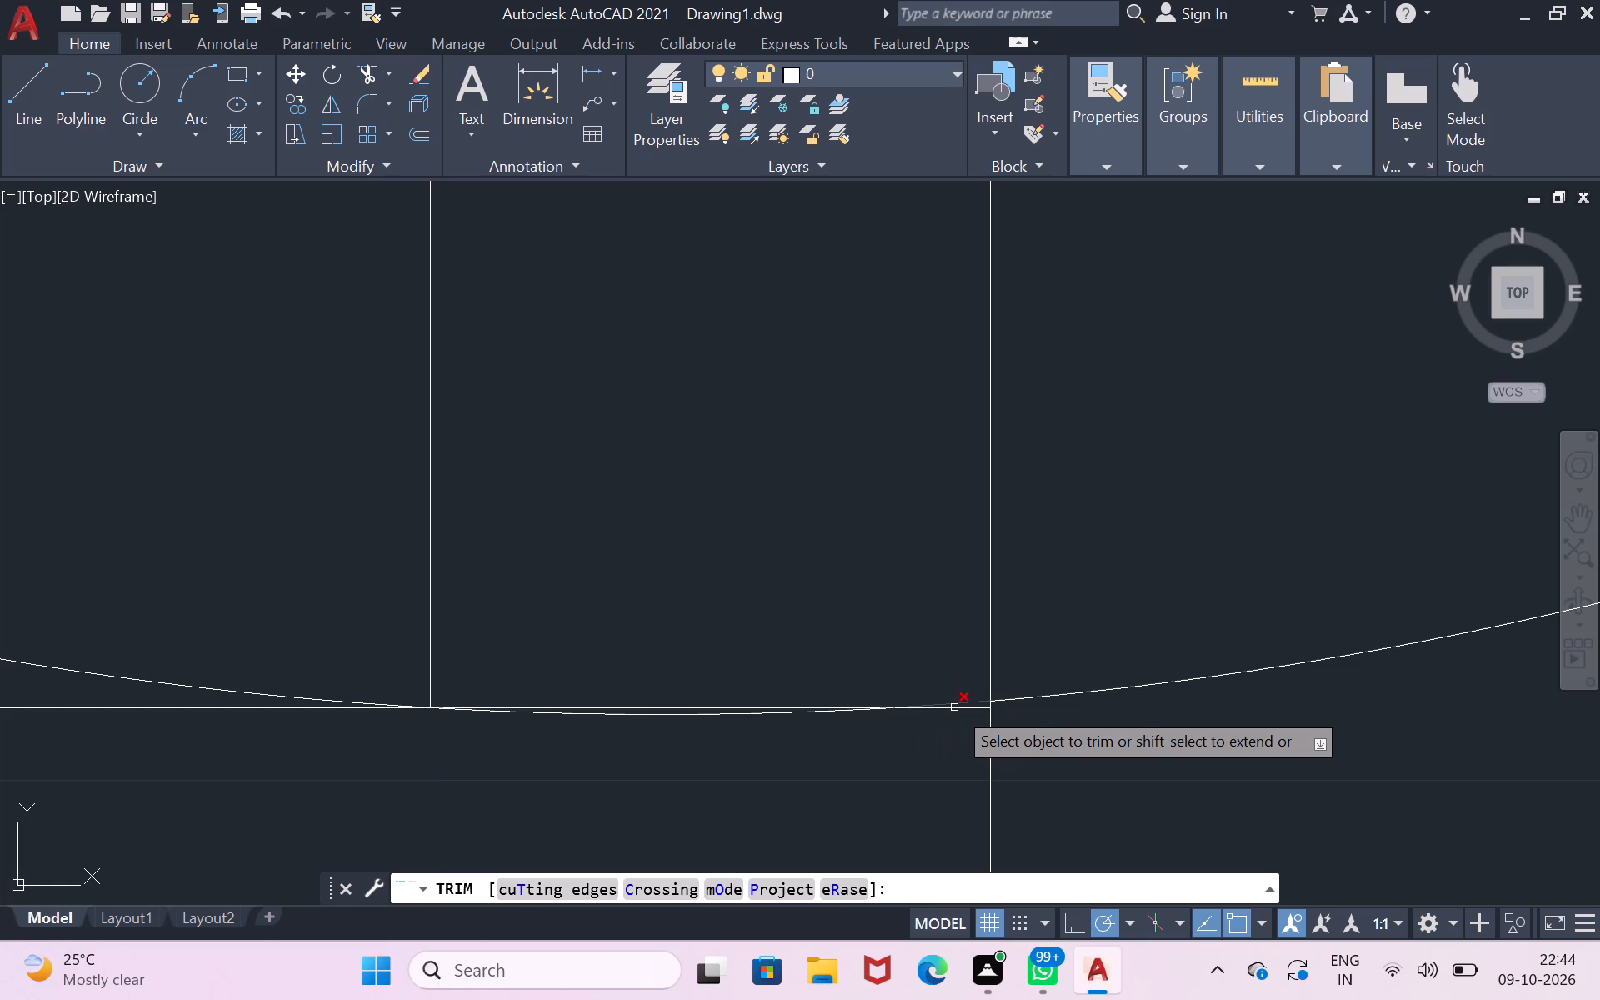
pyautogui.click(954, 707)
pyautogui.click(869, 710)
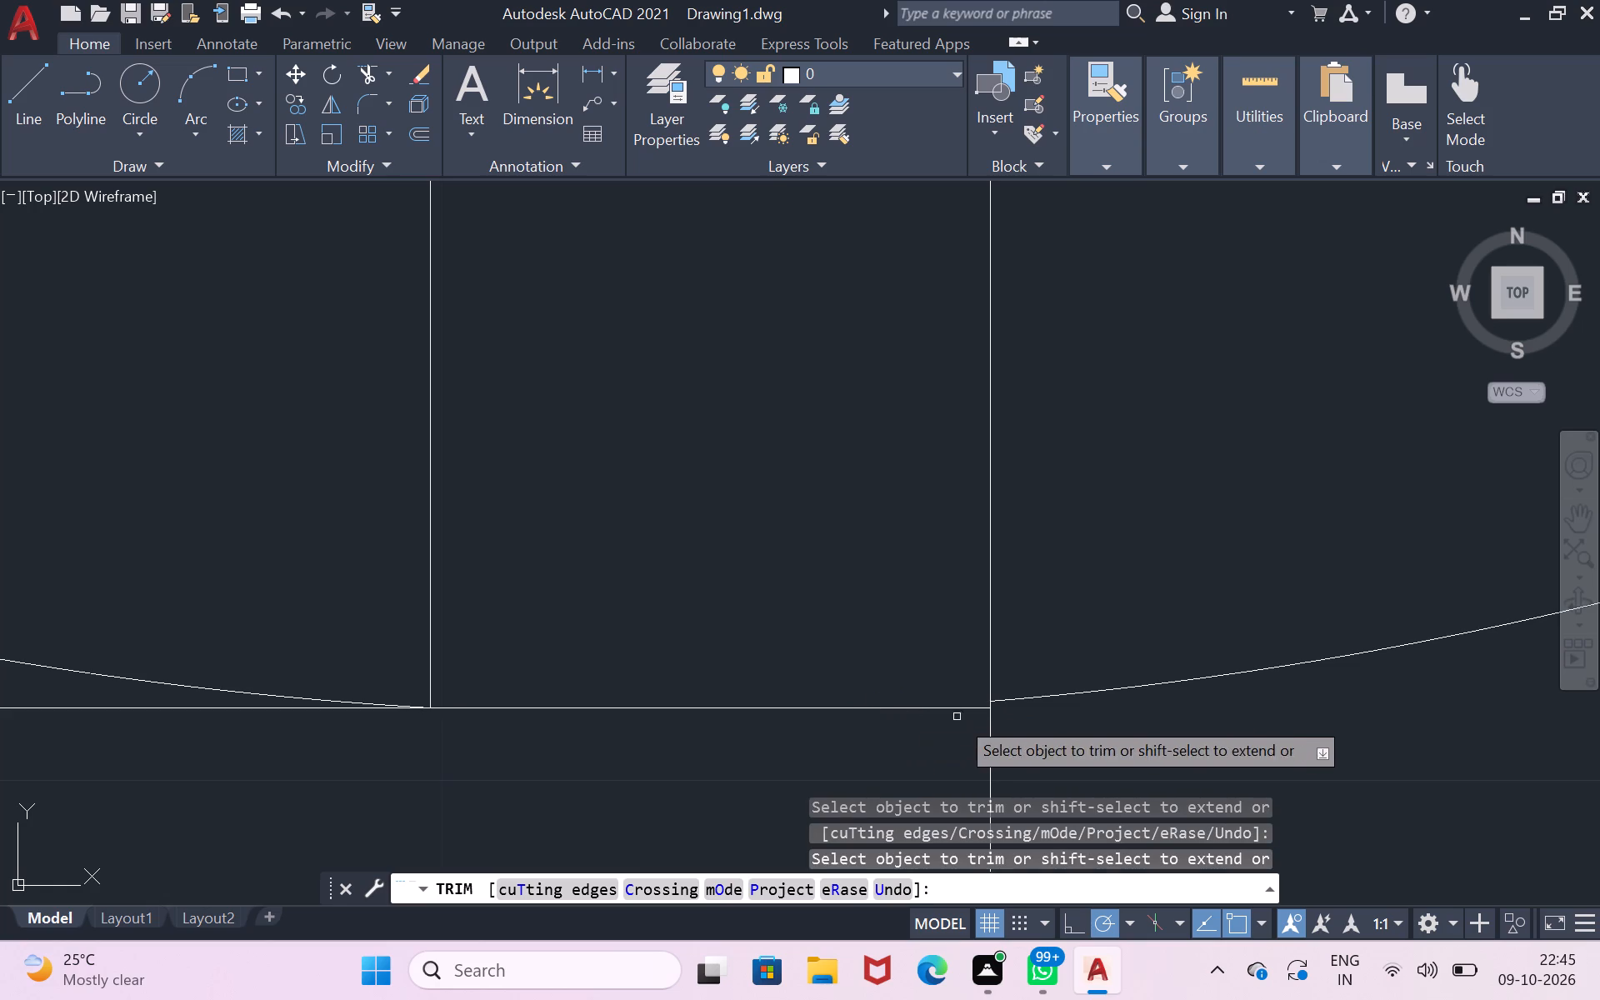
pyautogui.click(1007, 700)
pyautogui.scroll(-3, 0, 480)
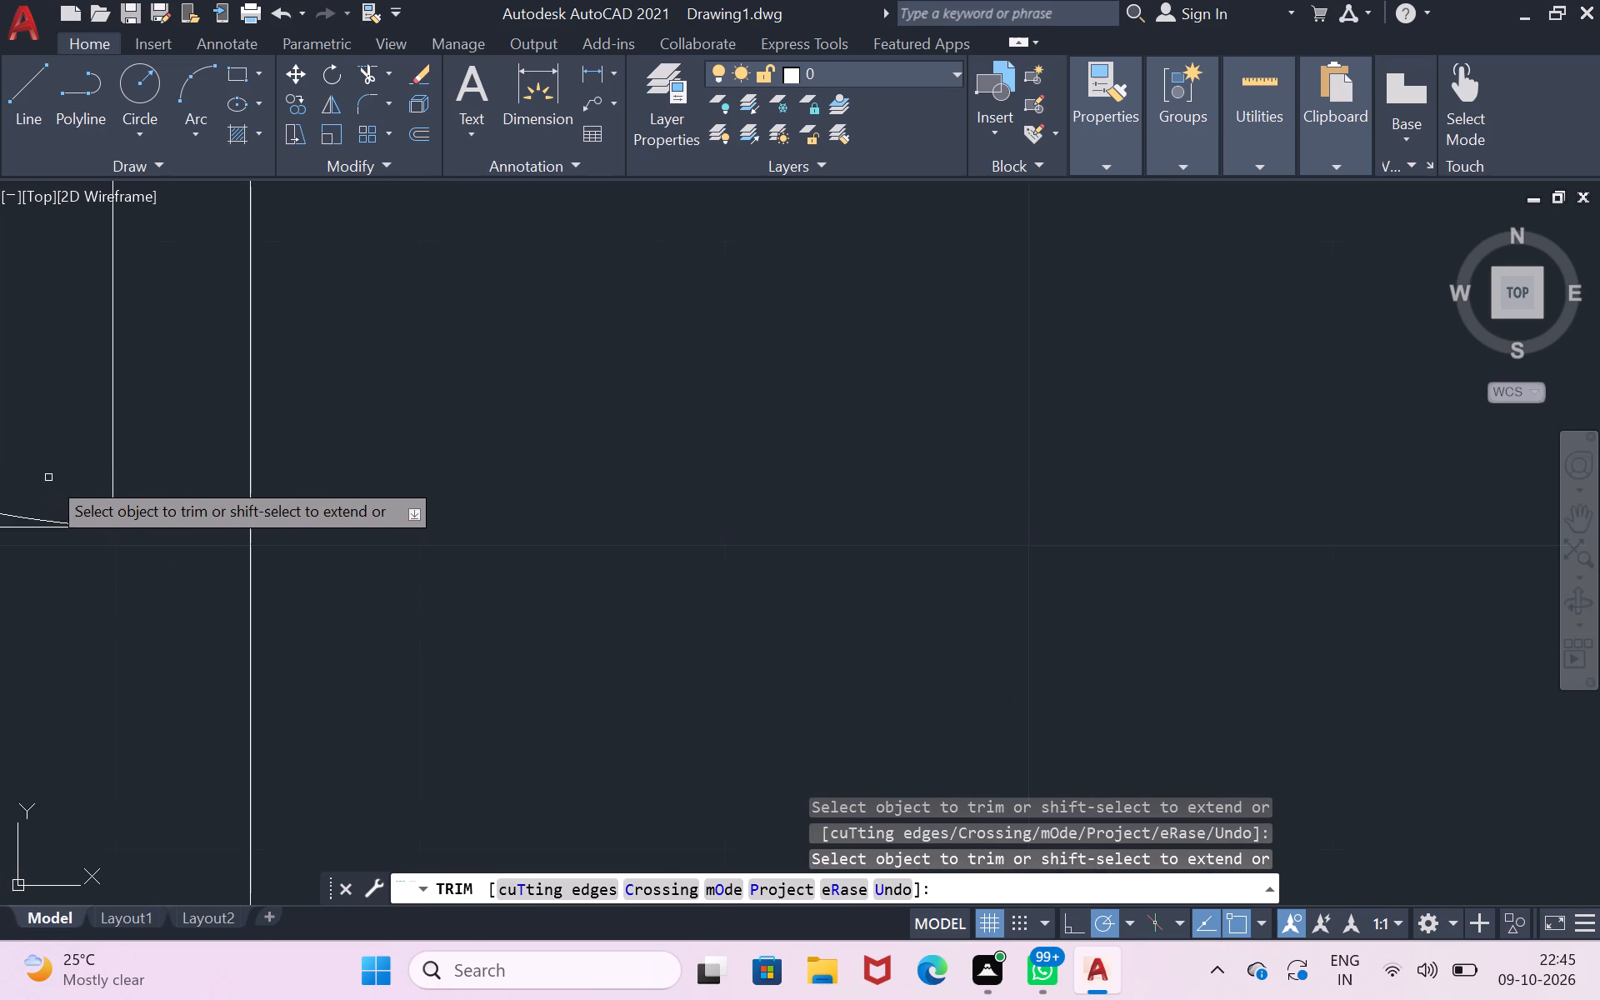
pyautogui.scroll(-1, 48, 477)
pyautogui.moveTo(36, 307); pyautogui.dragTo(134, 327)
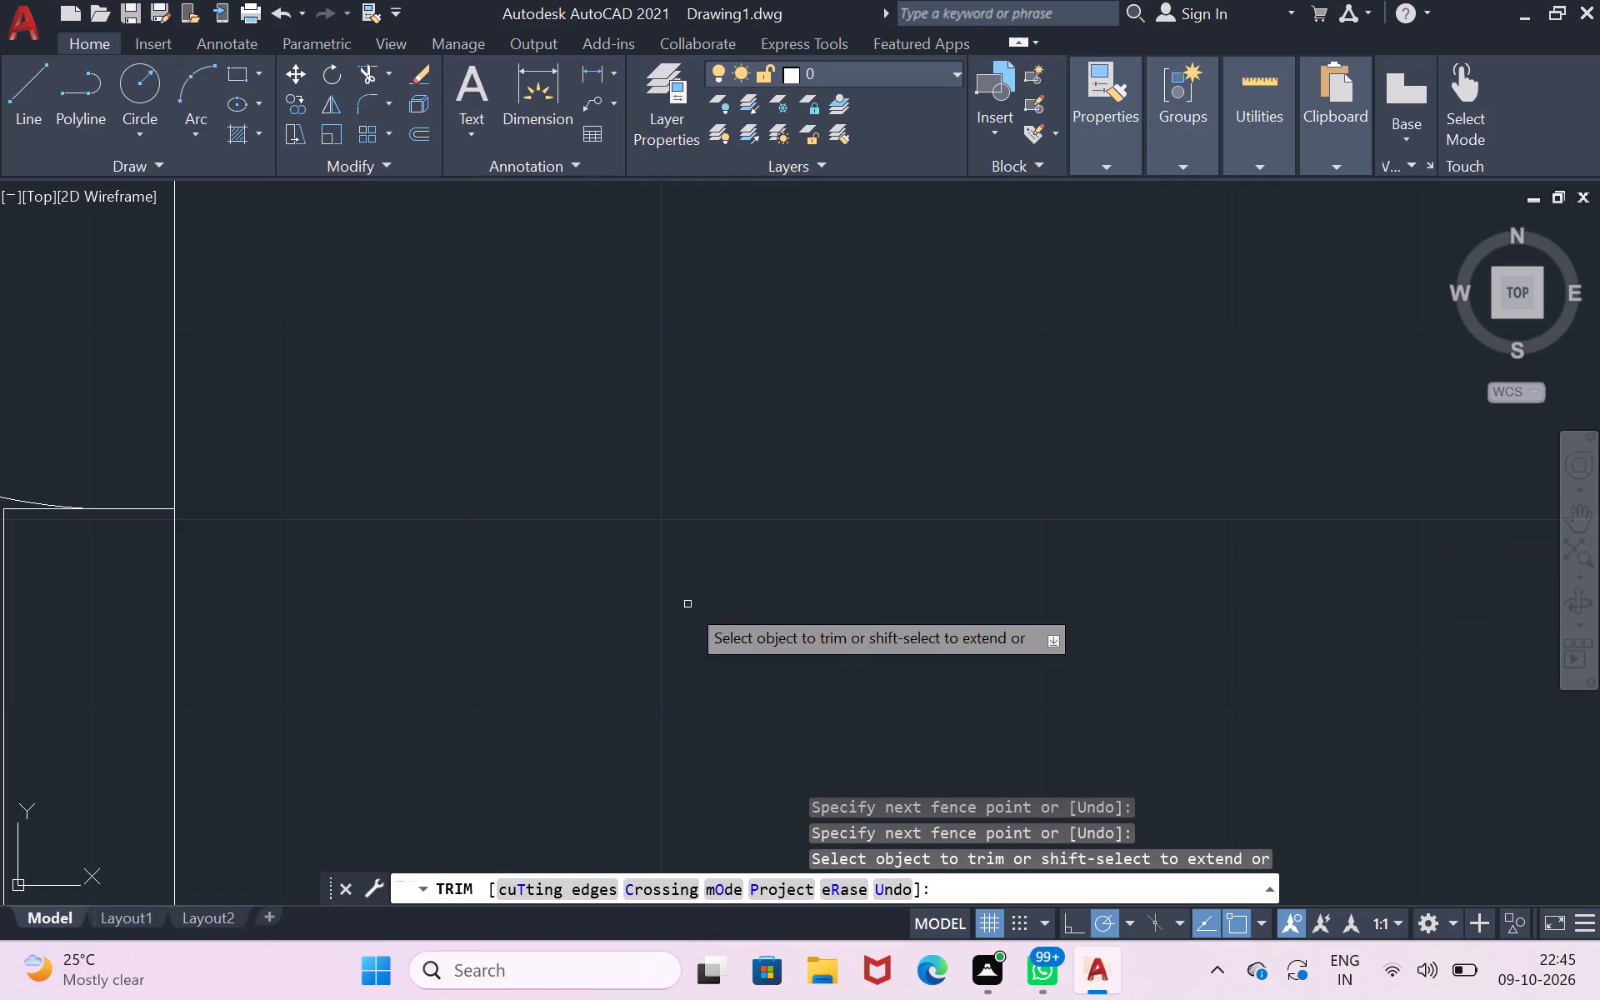
# Draw a three-sided stop at the 2'6" door's lower jamb: 4.5" in from the outer wall line, 2" down, then back to that wall line.
pyautogui.click(1569, 524)
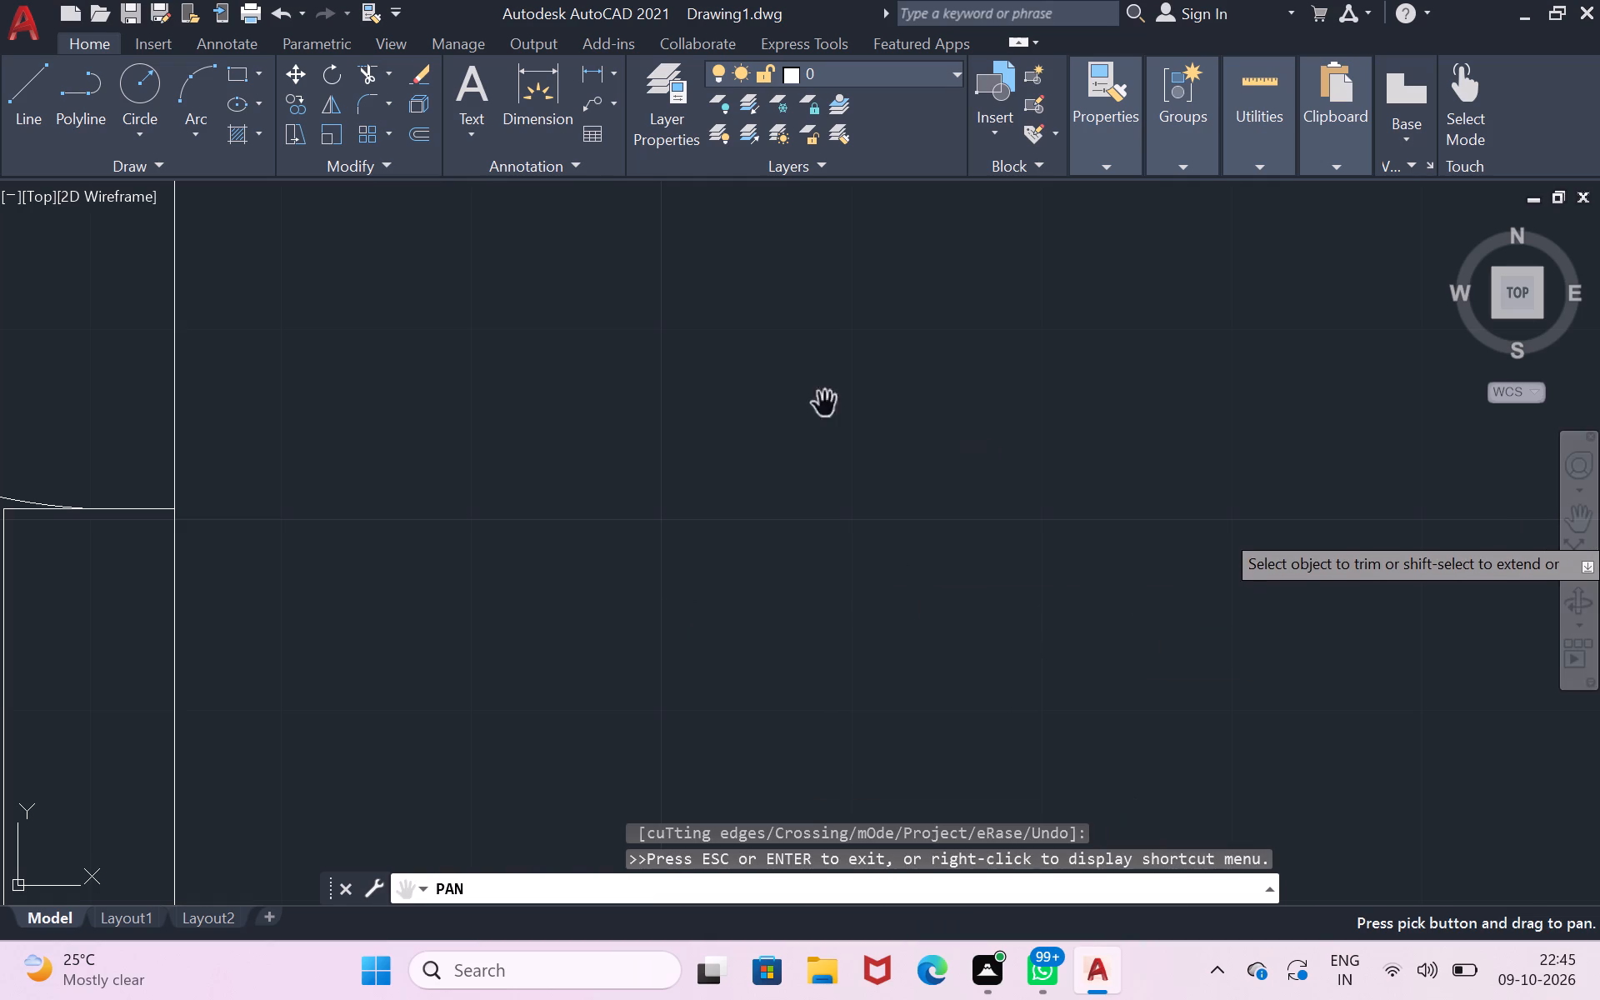
pyautogui.moveTo(450, 374); pyautogui.dragTo(852, 449)
pyautogui.scroll(-2, 320, 420)
pyautogui.scroll(1, 307, 409)
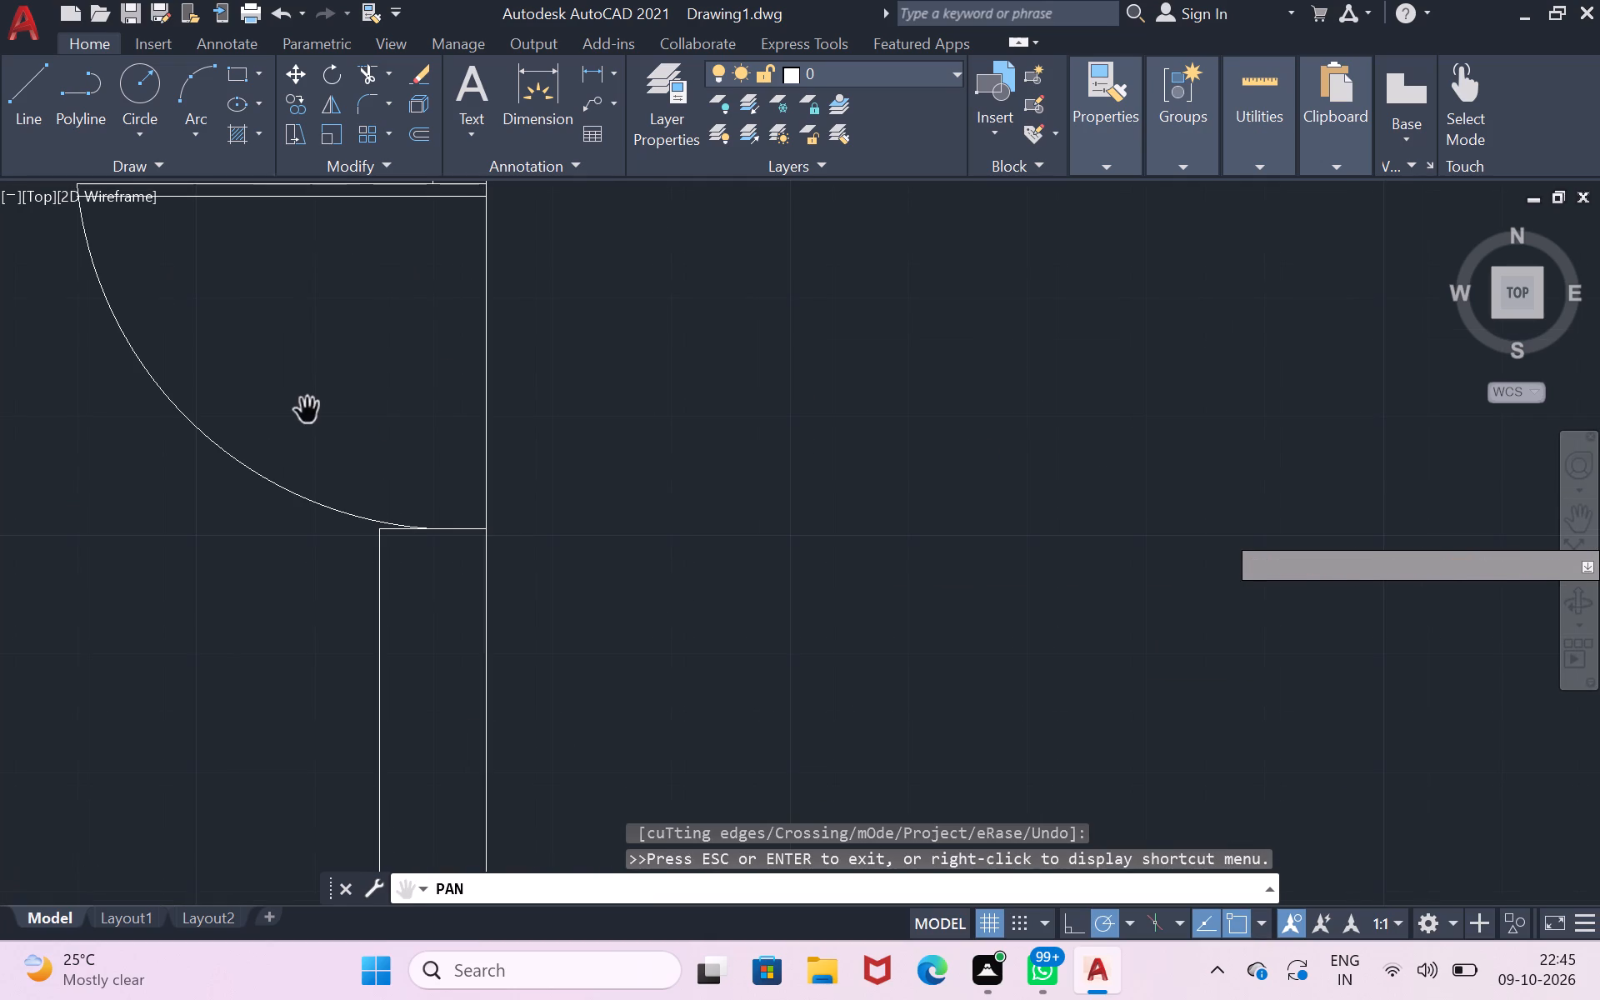
pyautogui.moveTo(307, 409); pyautogui.dragTo(747, 465)
pyautogui.scroll(-1, 748, 465)
pyautogui.moveTo(850, 703); pyautogui.dragTo(758, 510)
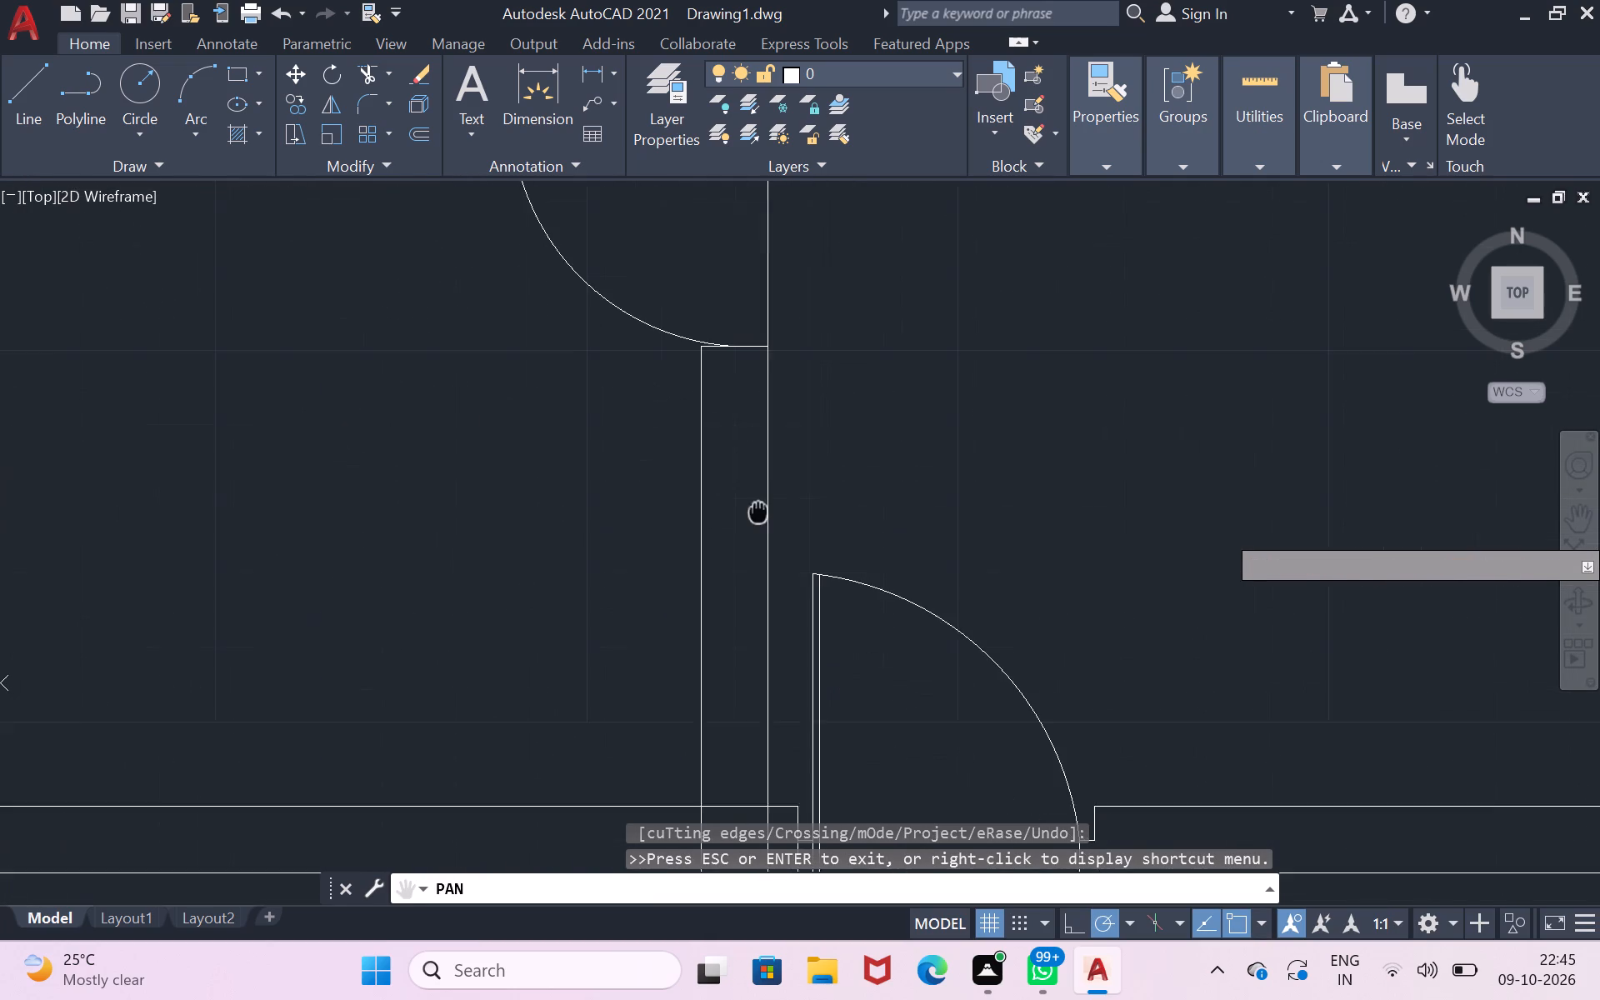
pyautogui.moveTo(758, 510); pyautogui.dragTo(753, 497)
pyautogui.moveTo(752, 488); pyautogui.dragTo(720, 621)
pyautogui.scroll(1, 675, 460)
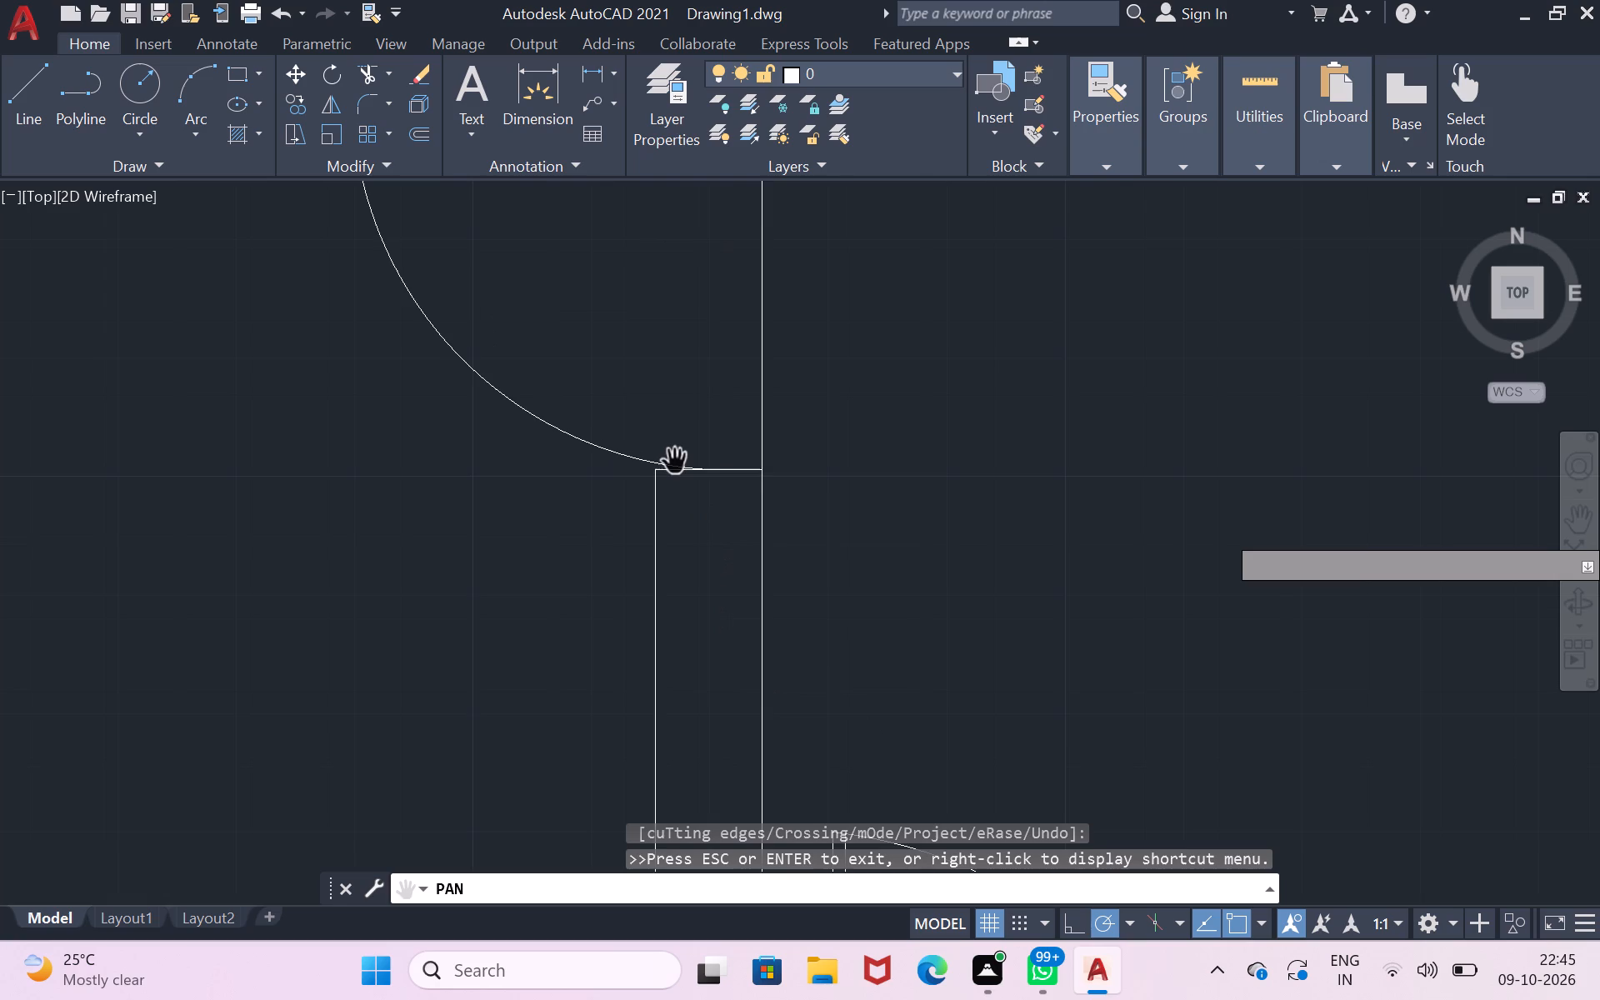
pyautogui.scroll(1, 675, 460)
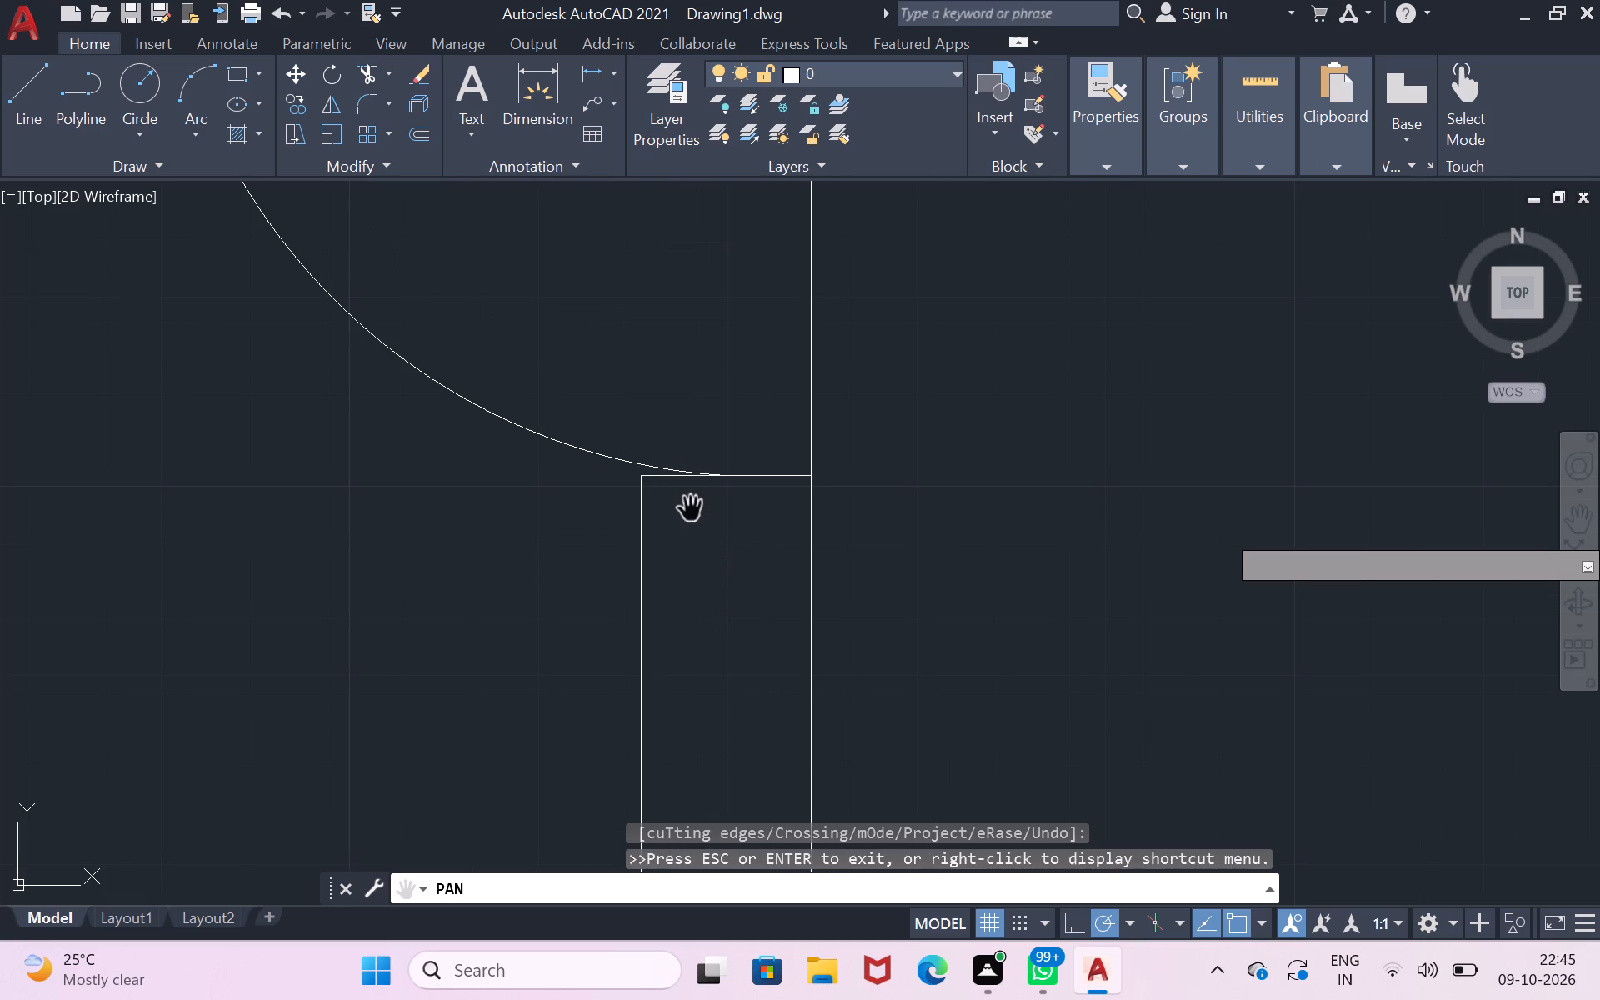
pyautogui.scroll(1, 687, 505)
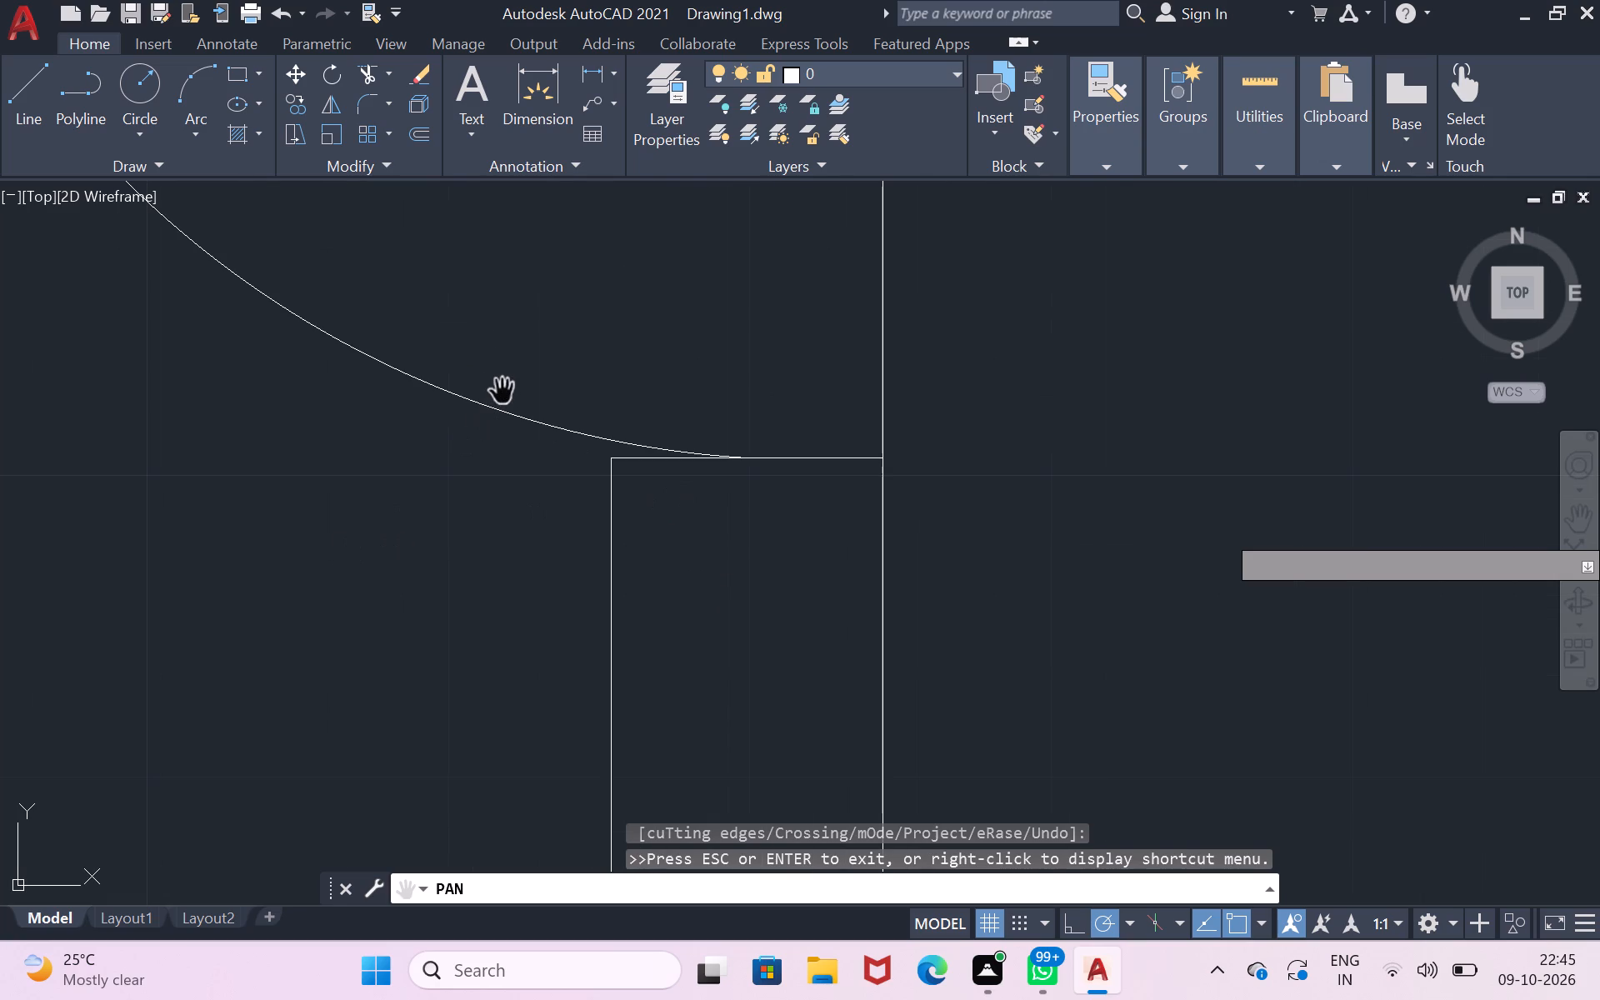
pyautogui.moveTo(608, 497); pyautogui.dragTo(602, 468)
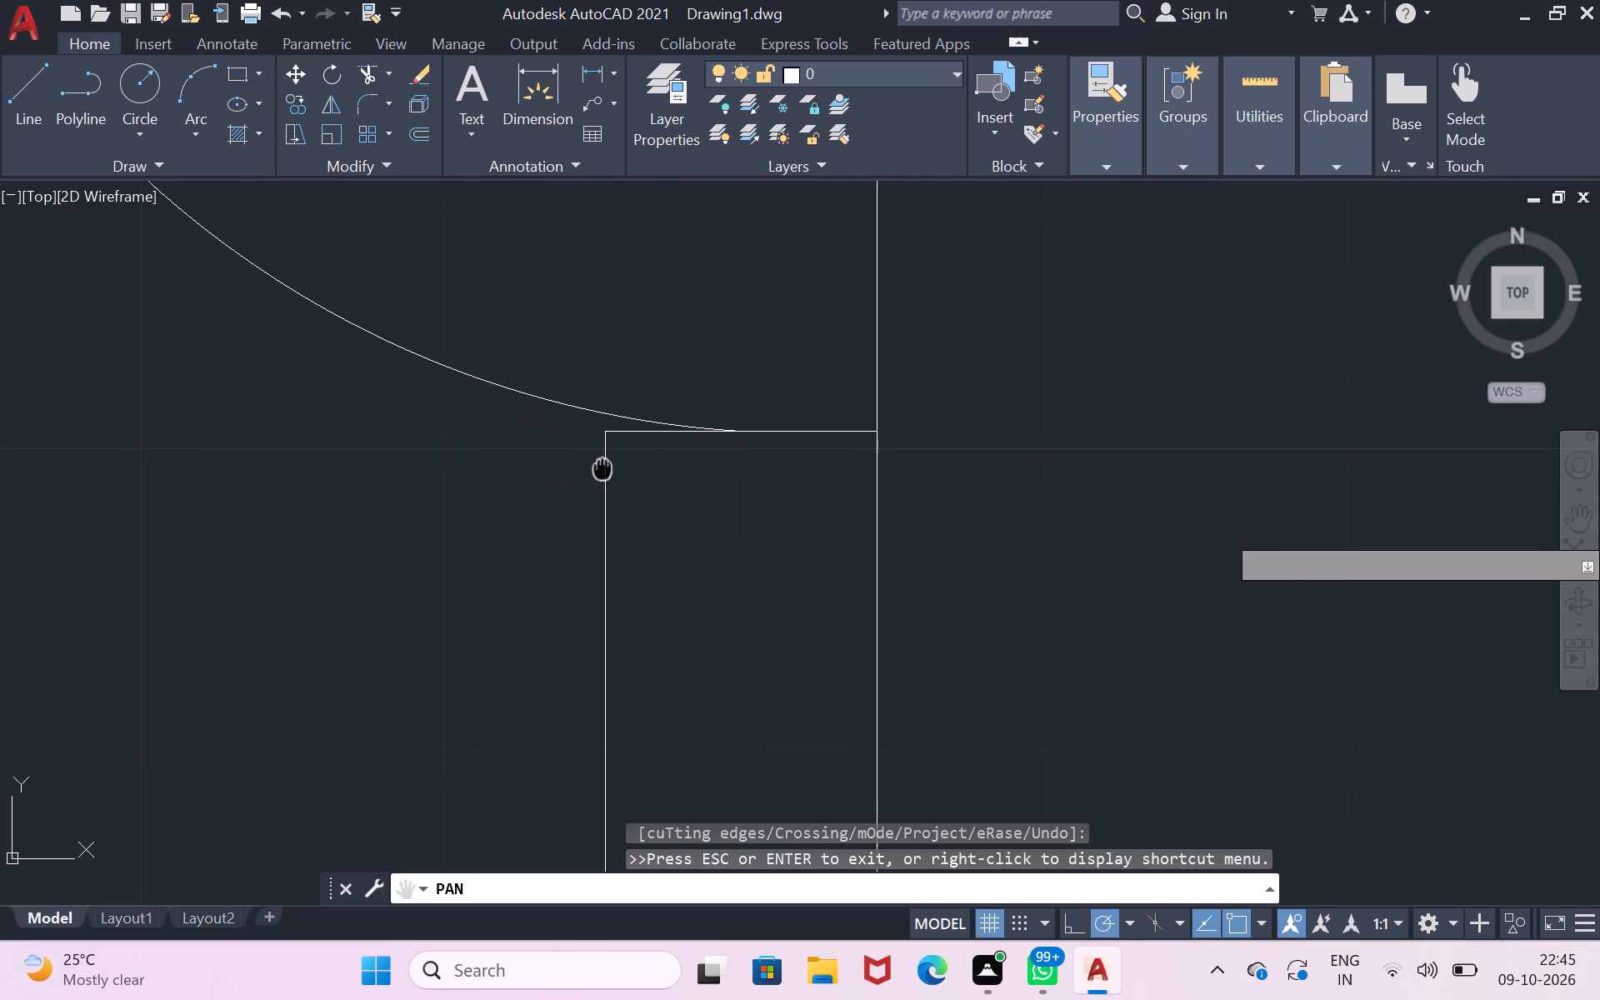
pyautogui.moveTo(602, 468); pyautogui.dragTo(602, 467)
pyautogui.click(15, 92)
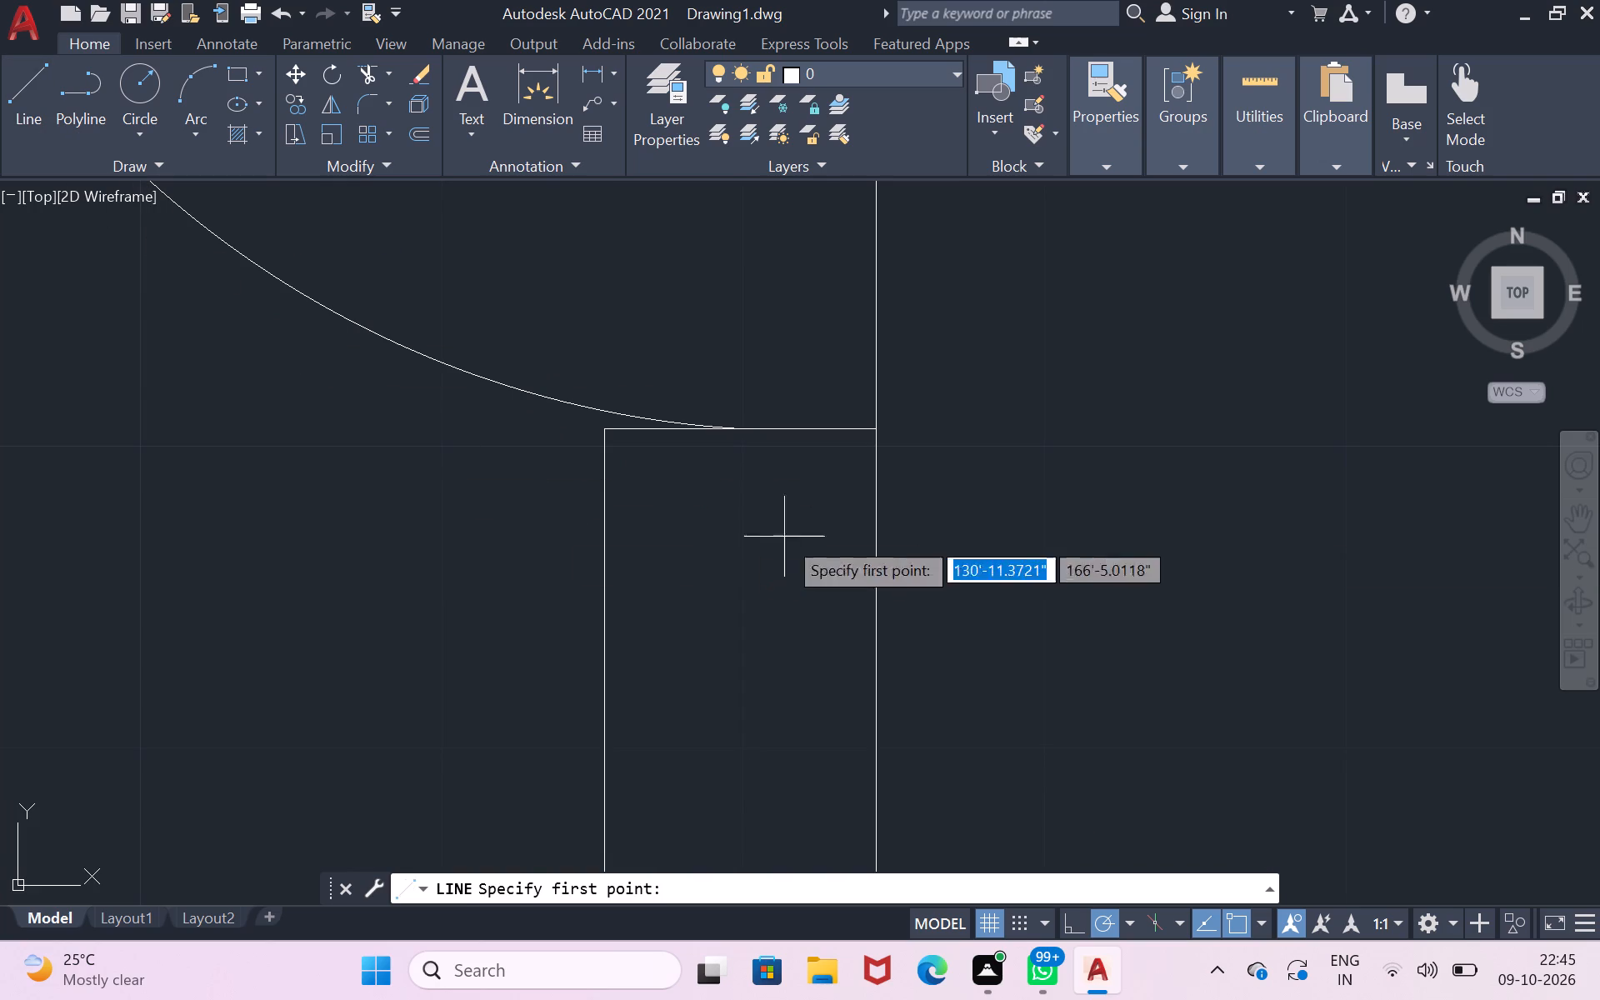
pyautogui.click(882, 432)
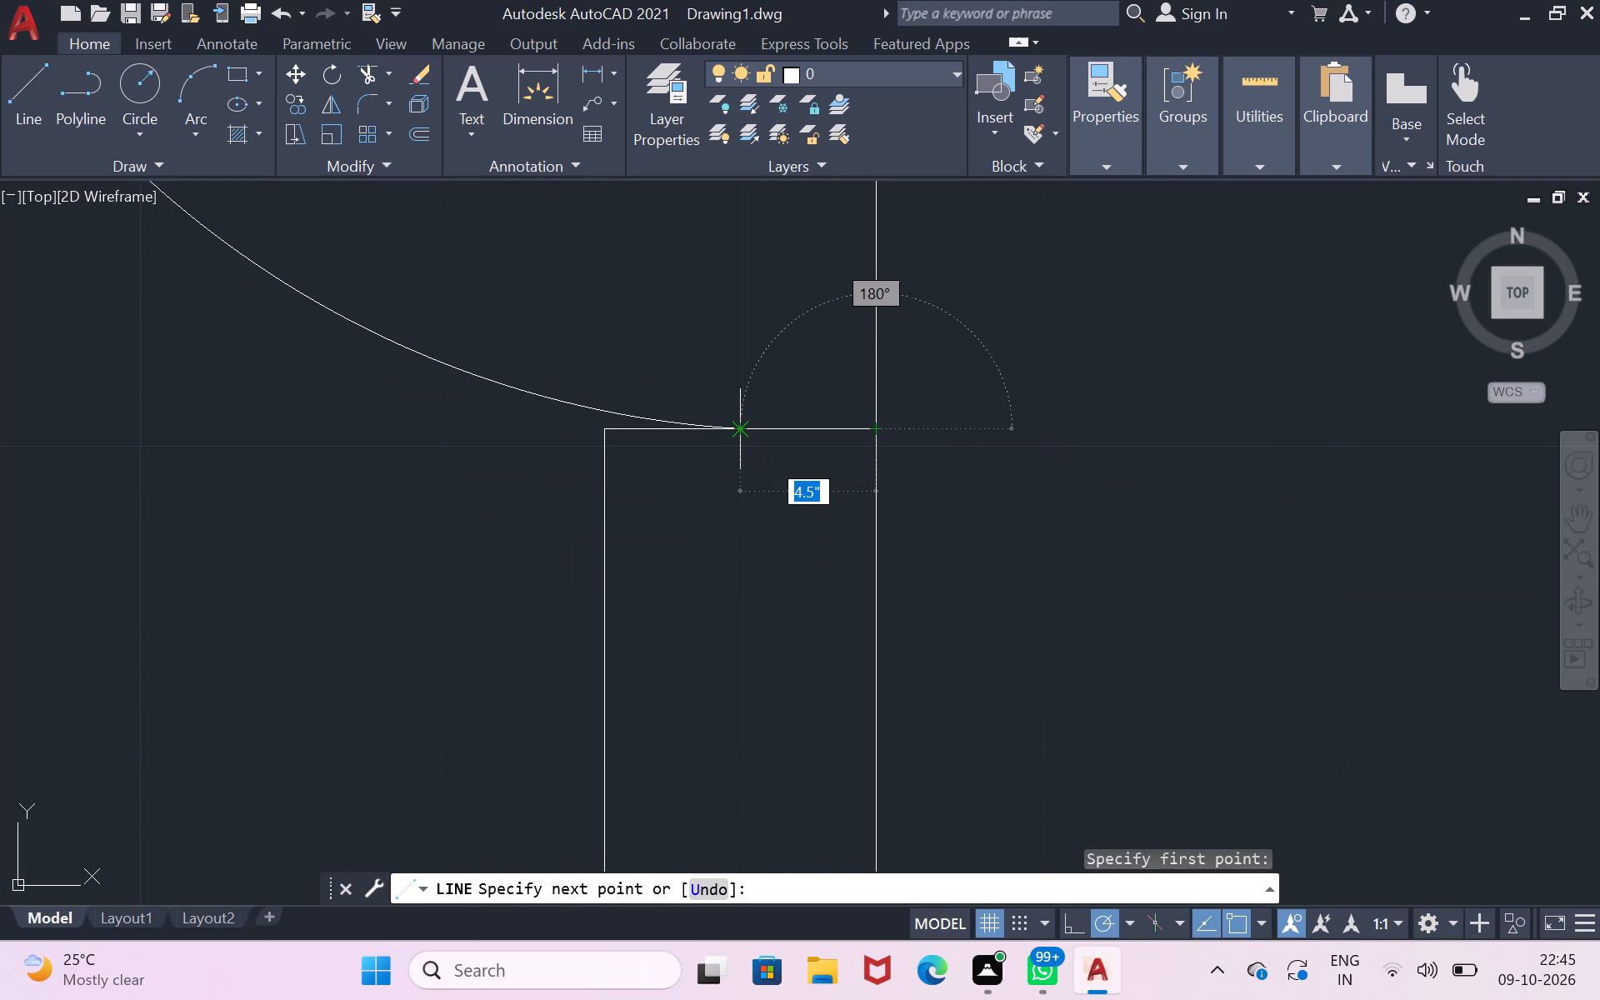
pyautogui.click(743, 427)
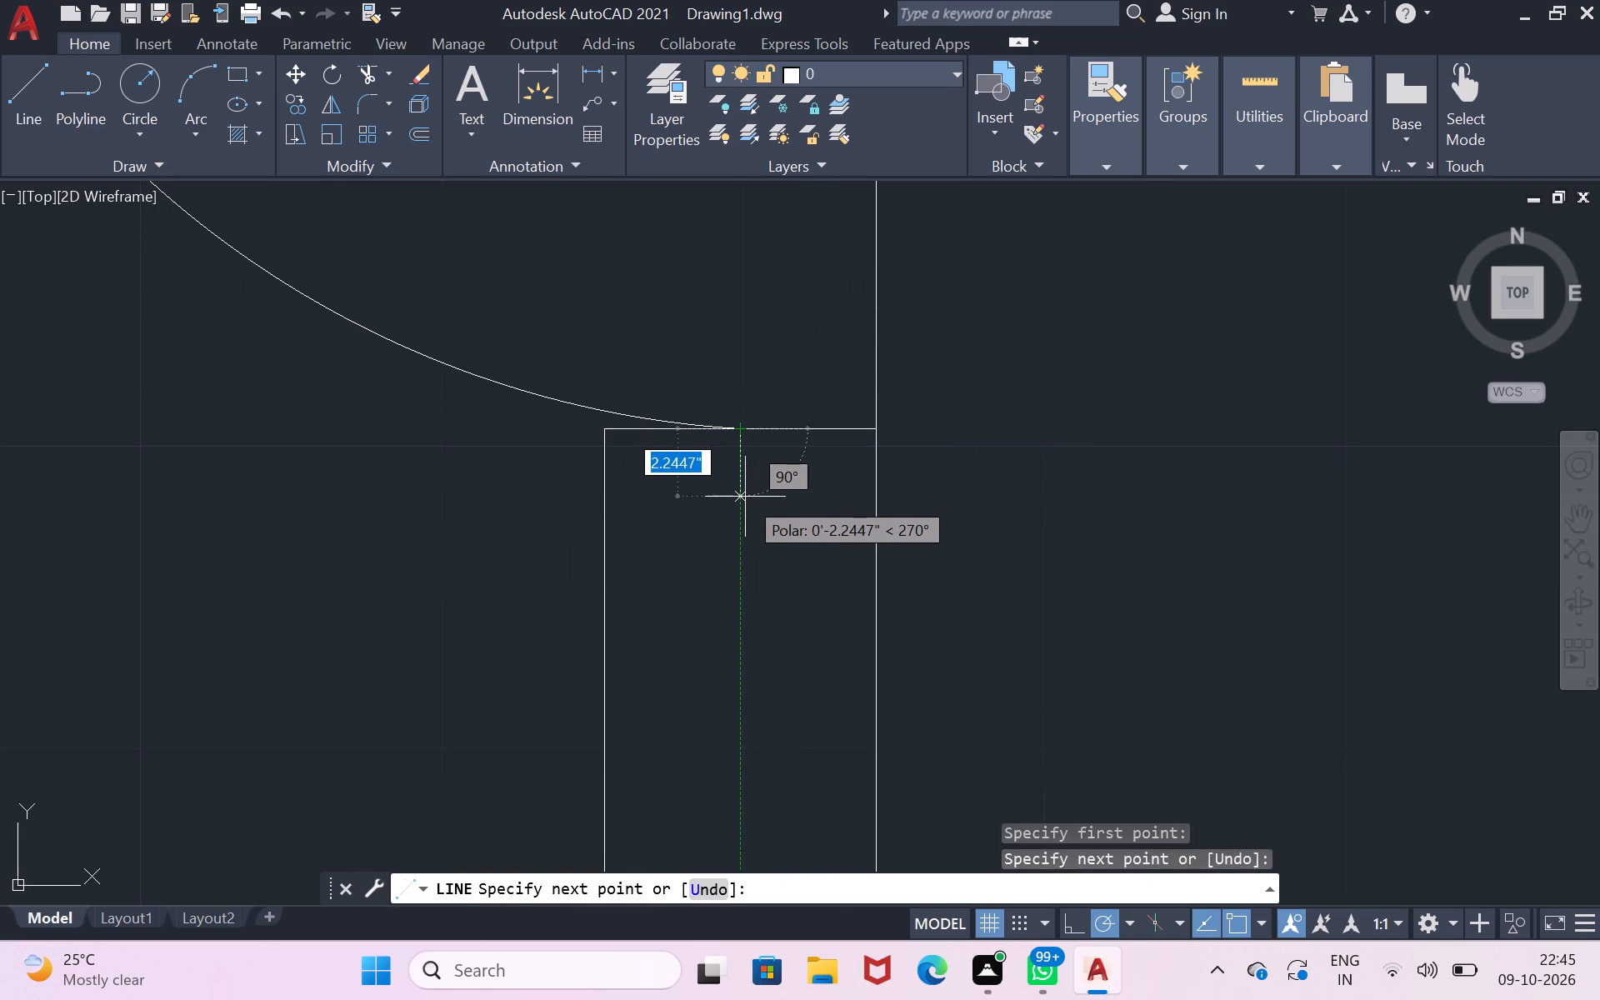
pyautogui.press('2')
pyautogui.hotkey('shift', '"')
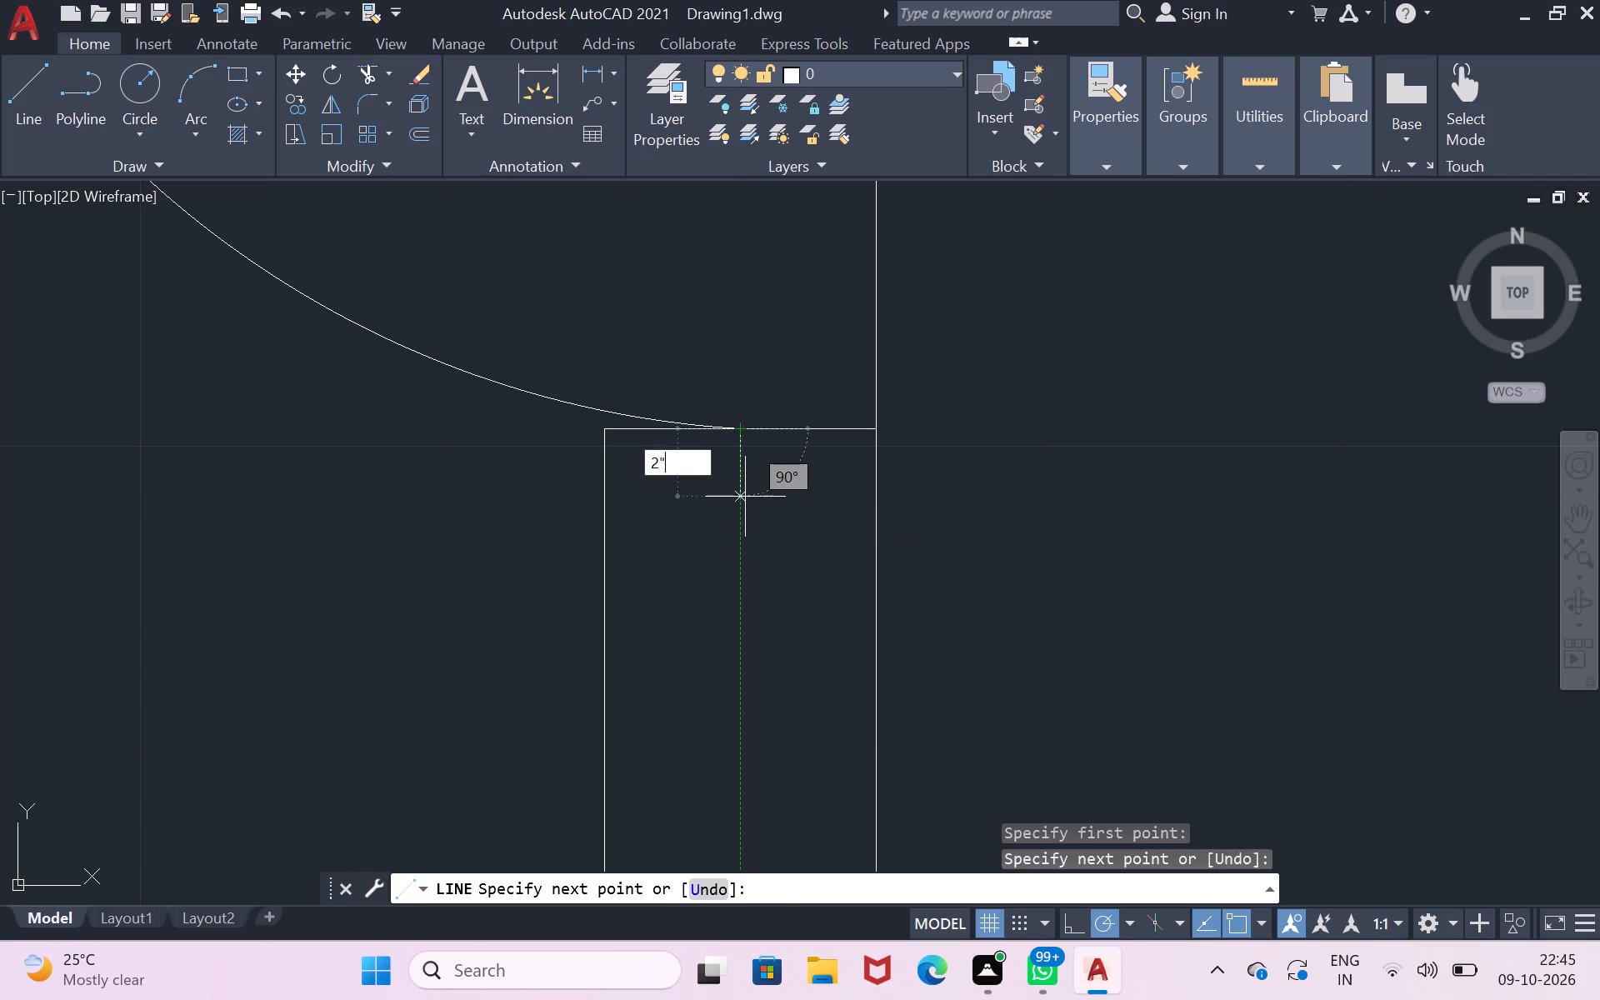
pyautogui.press('Return')
pyautogui.click(745, 497)
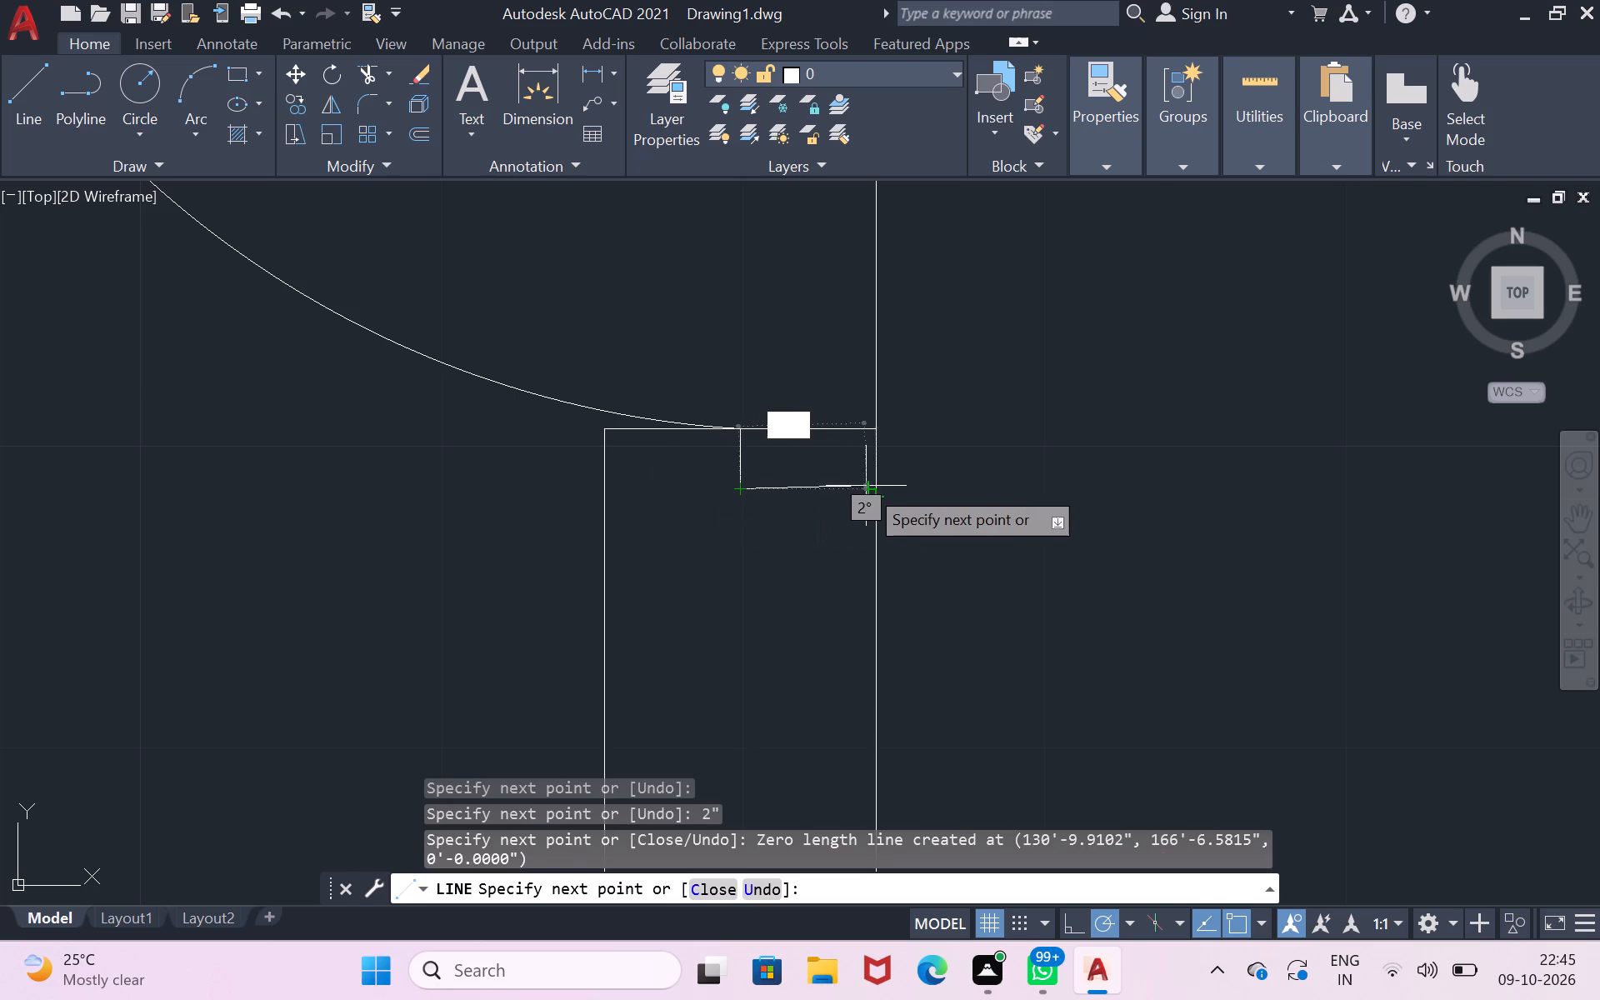
pyautogui.click(880, 482)
pyautogui.press('Return')
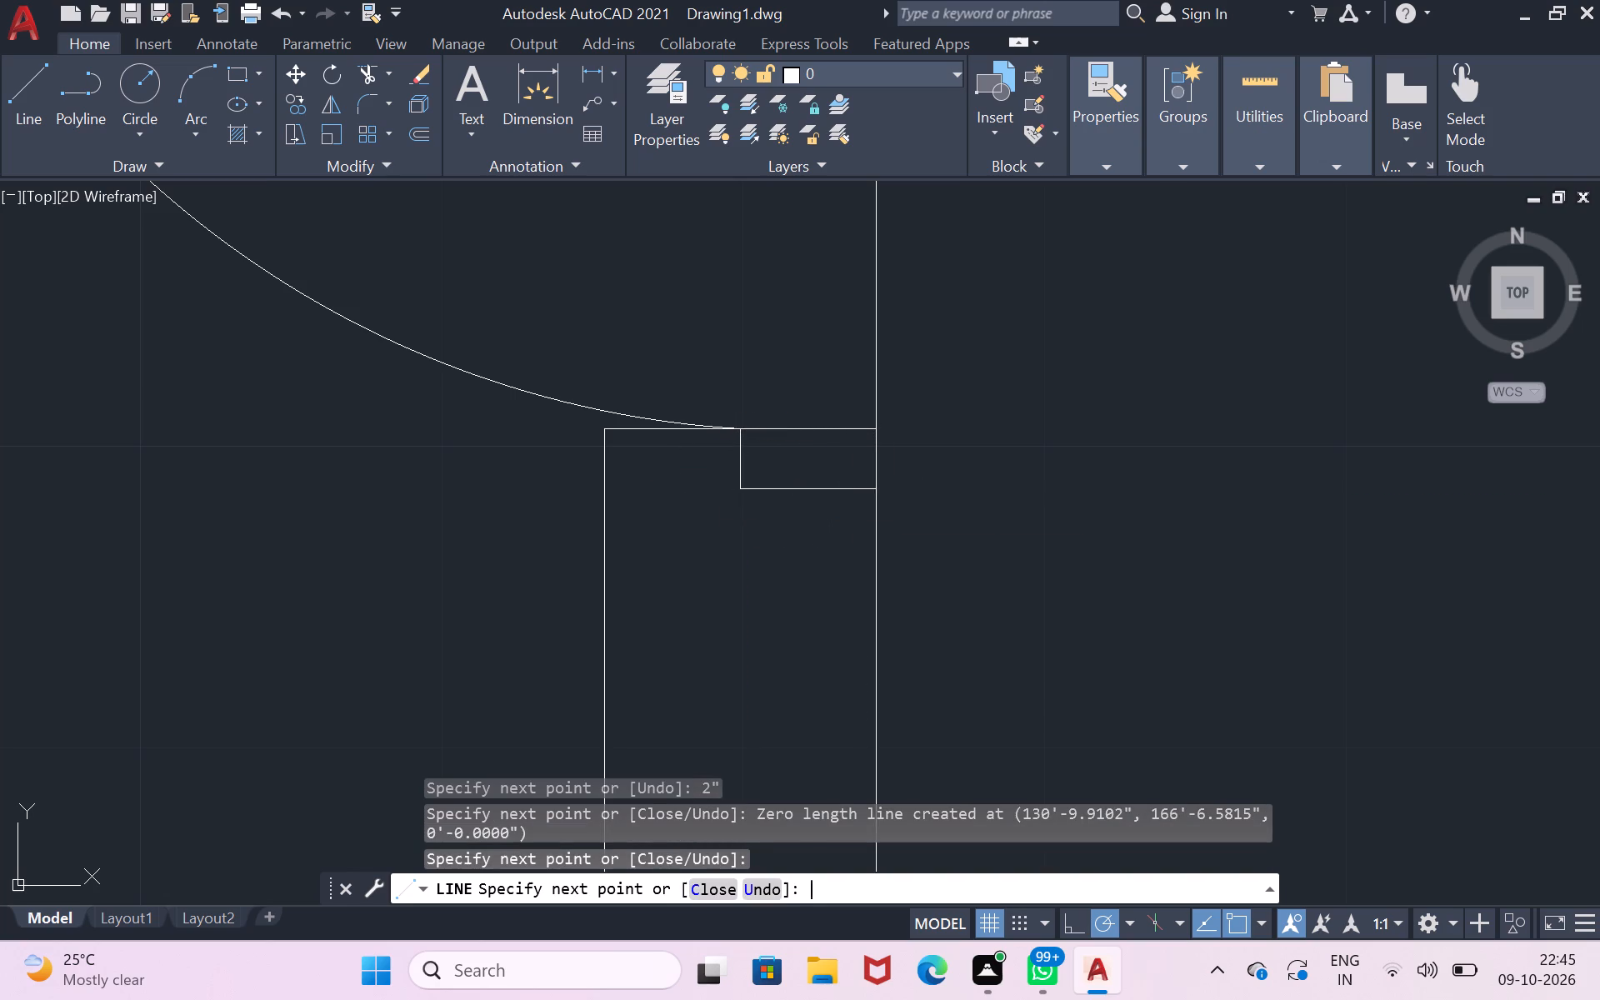
# Draw a horizontal line from the lower end of the 2" line across to the inner wall line.
pyautogui.click(21, 121)
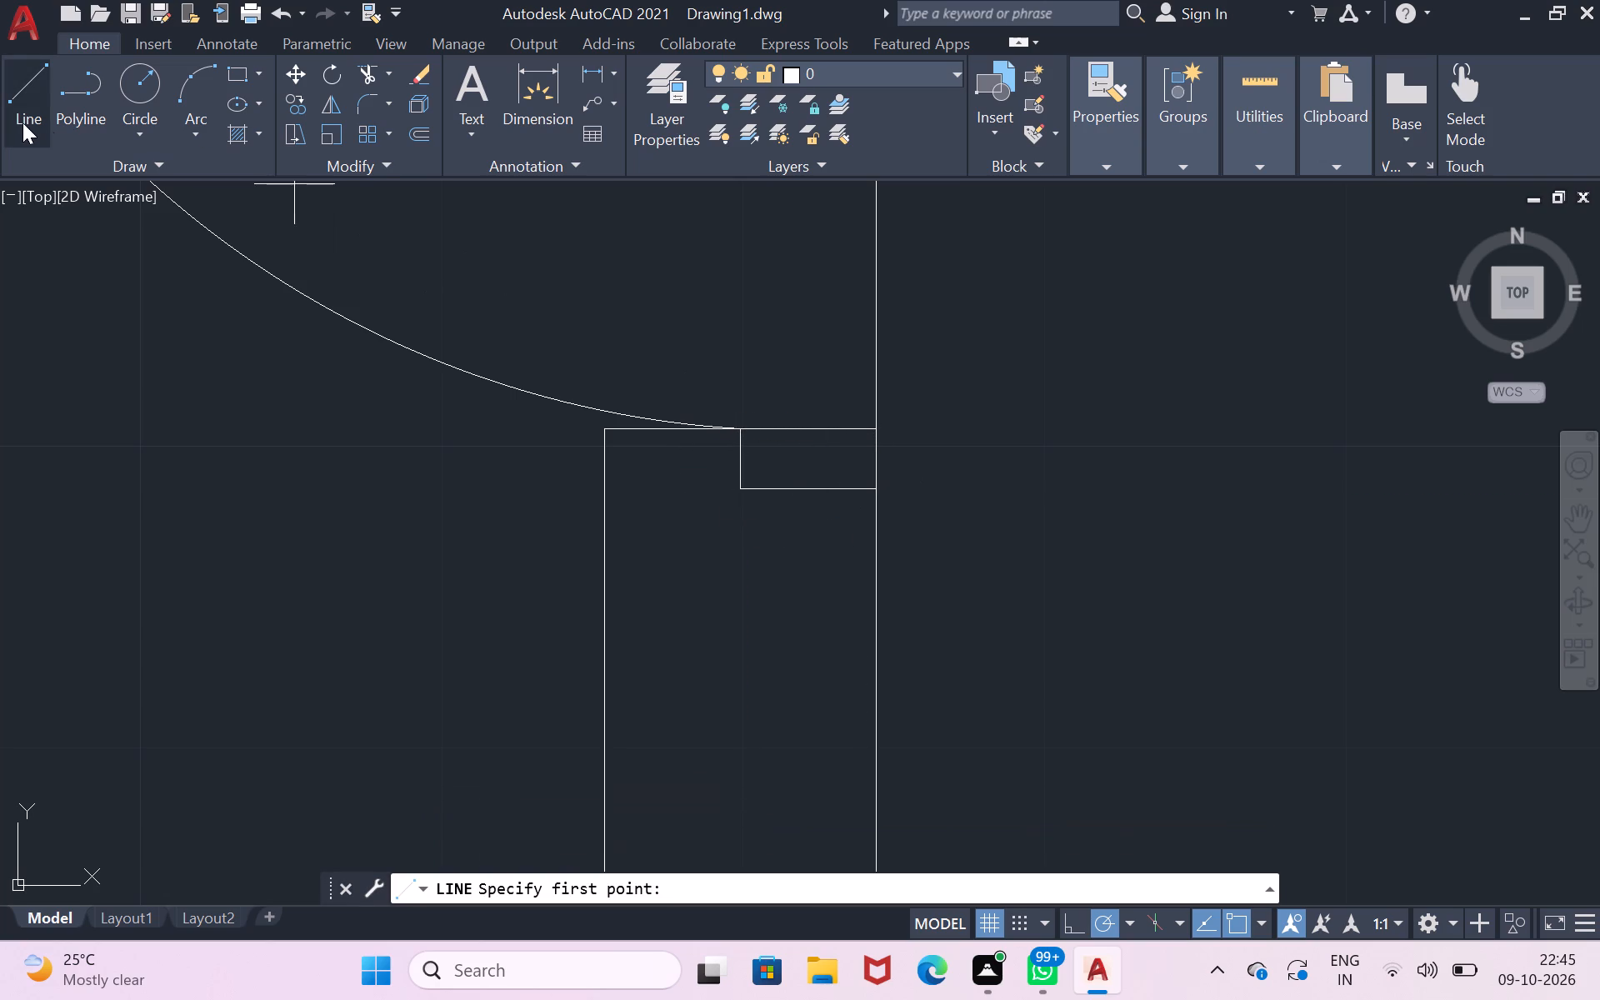
pyautogui.click(743, 490)
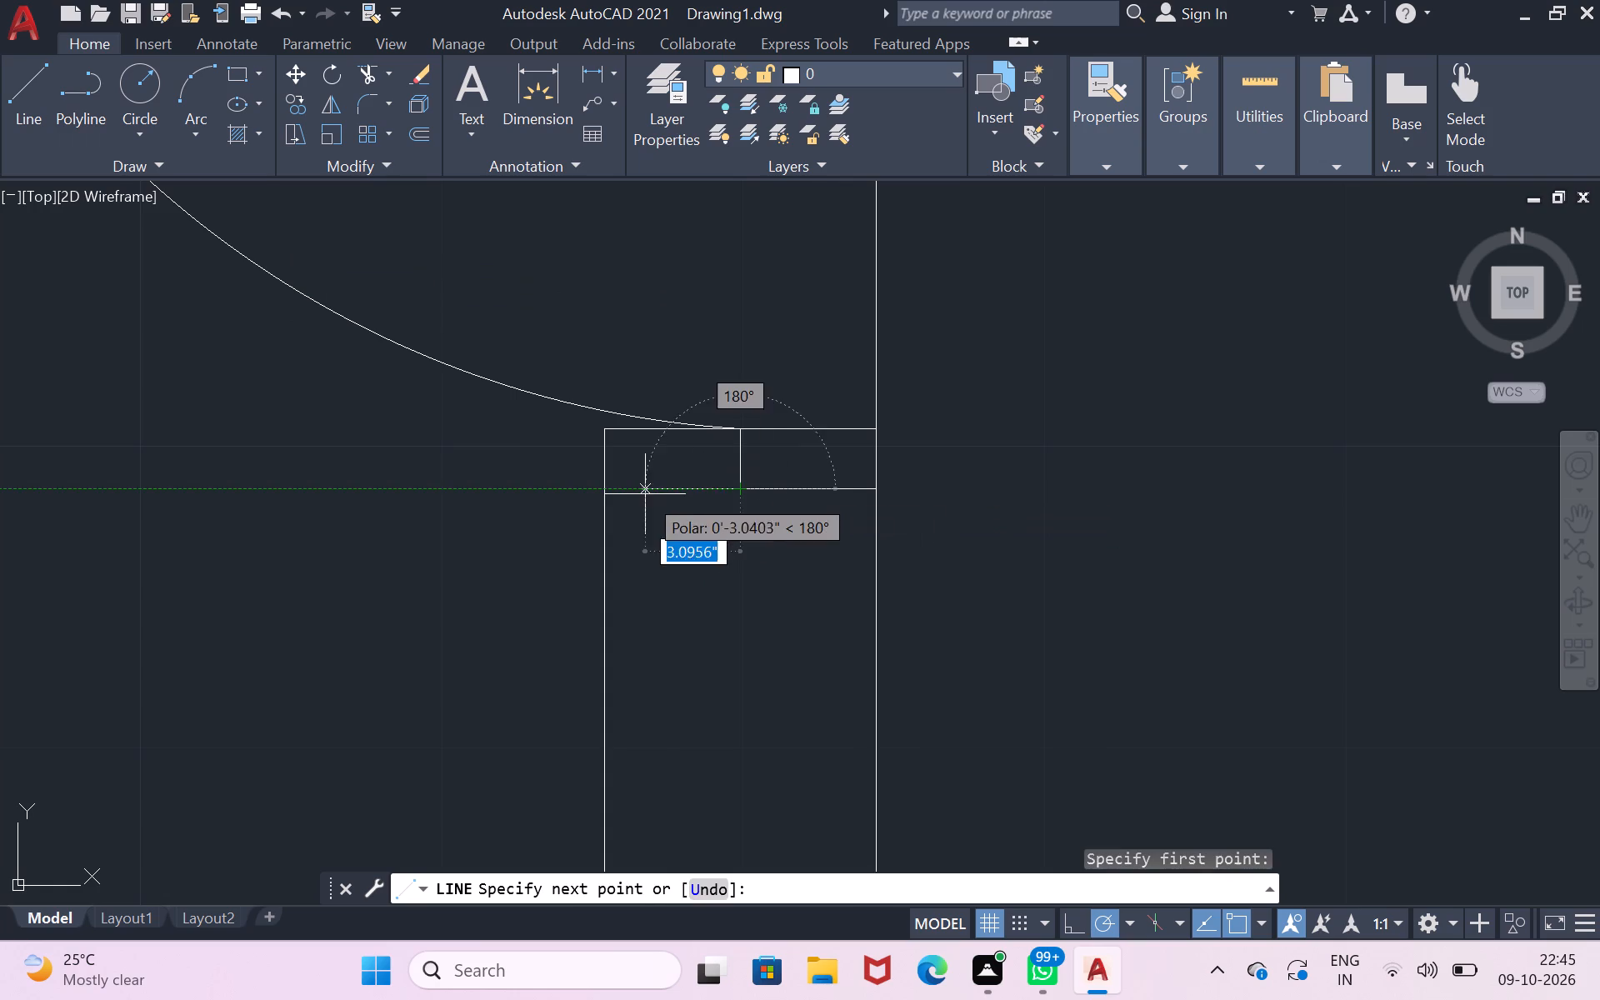
pyautogui.click(608, 497)
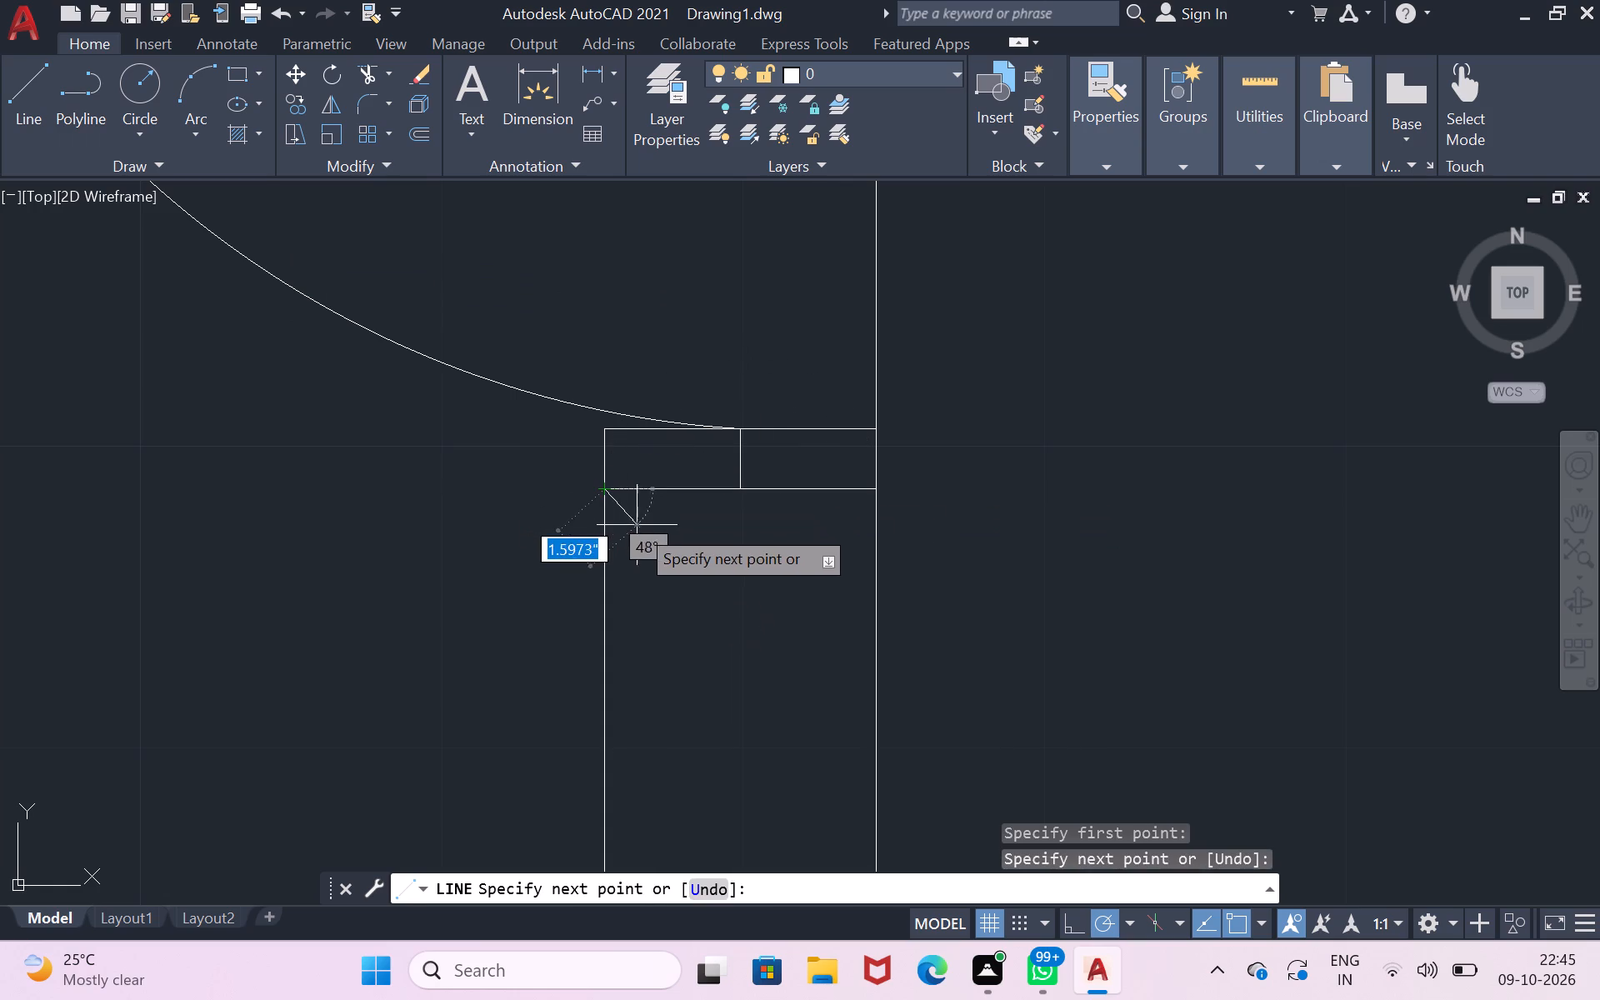
pyautogui.press('Return')
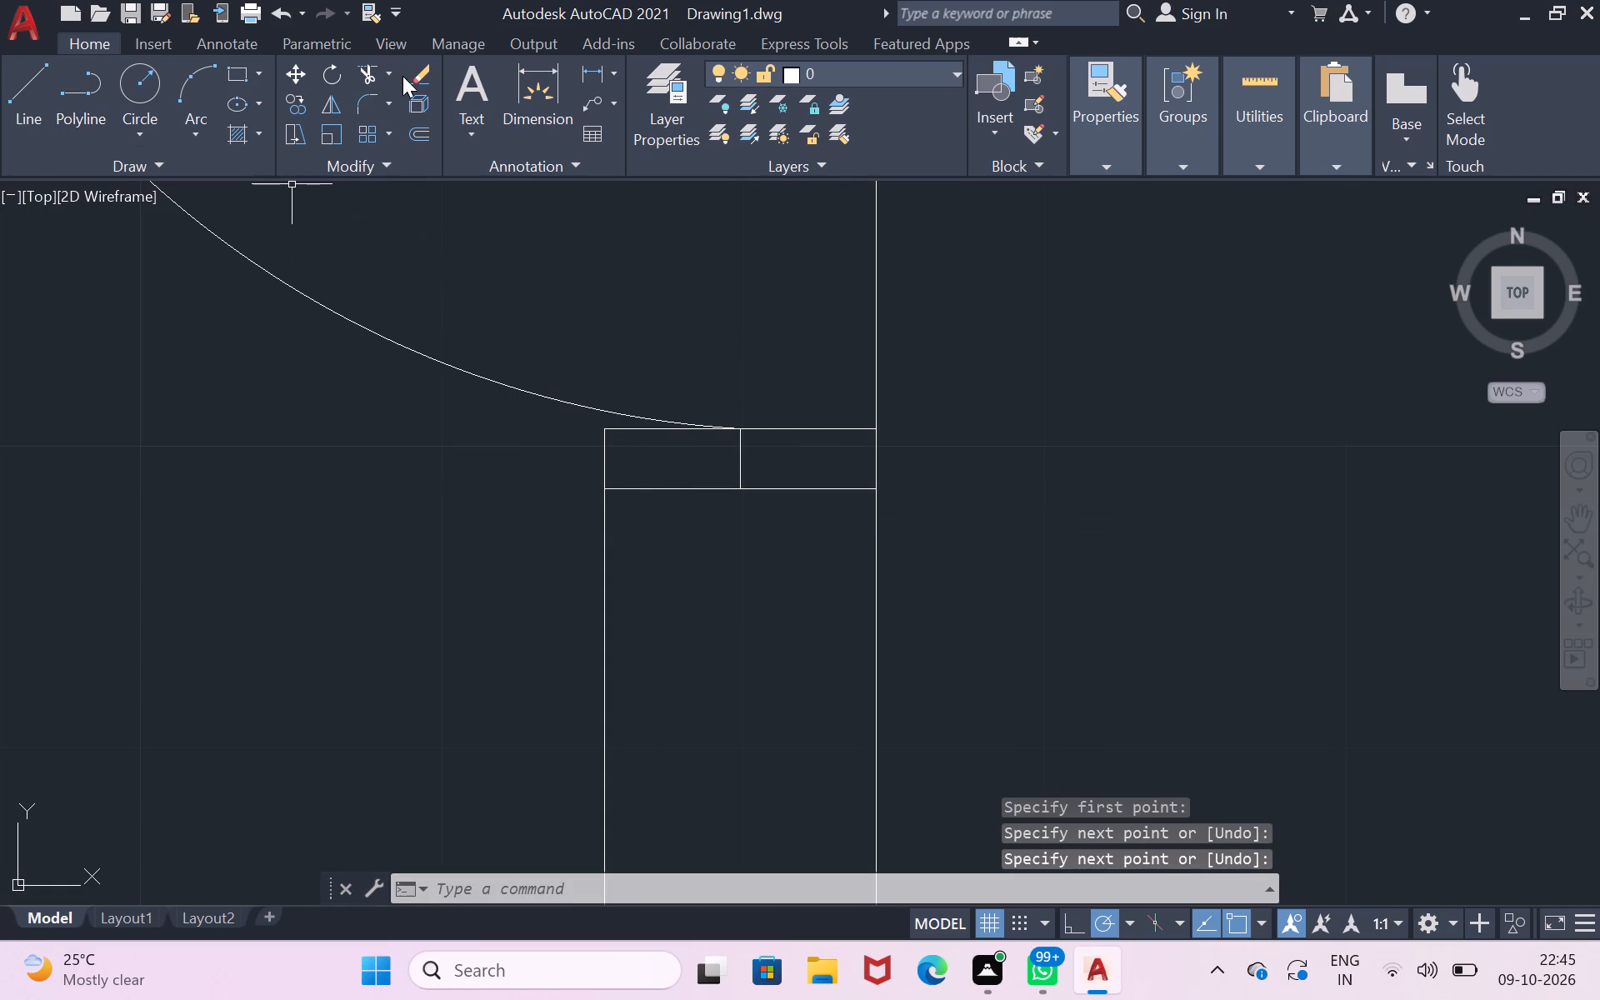
# Trim the inner wall line and the opening's edge line above the new horizontal line, leaving only the door stop.
pyautogui.click(361, 72)
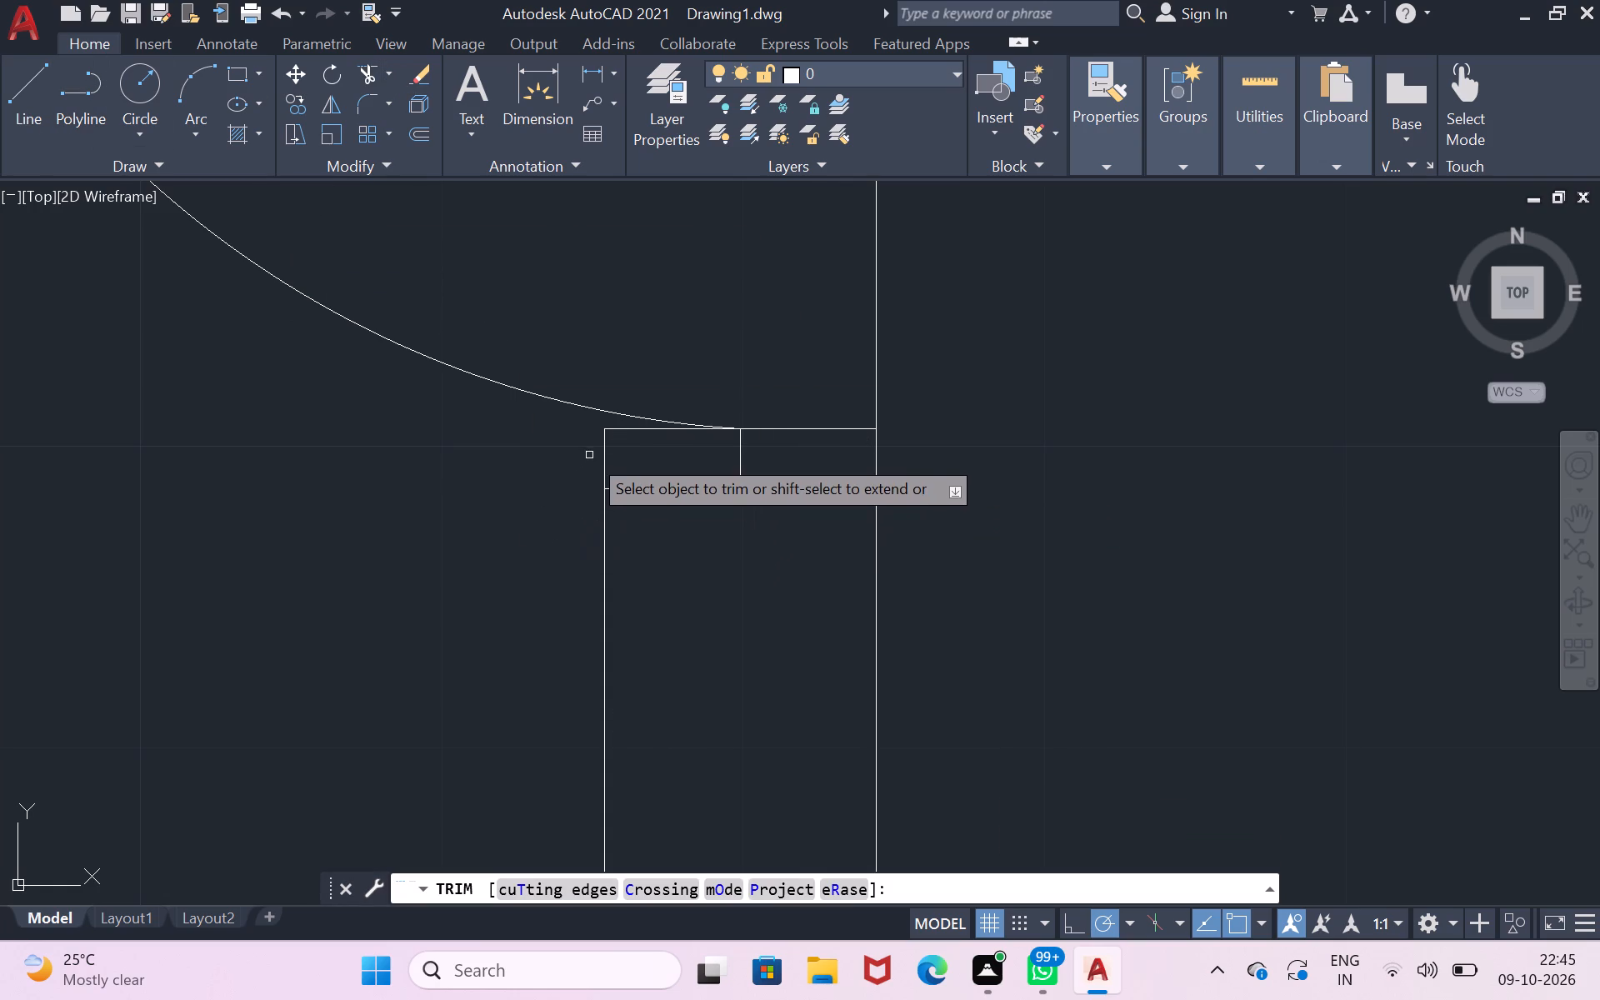
pyautogui.moveTo(589, 453); pyautogui.dragTo(605, 434)
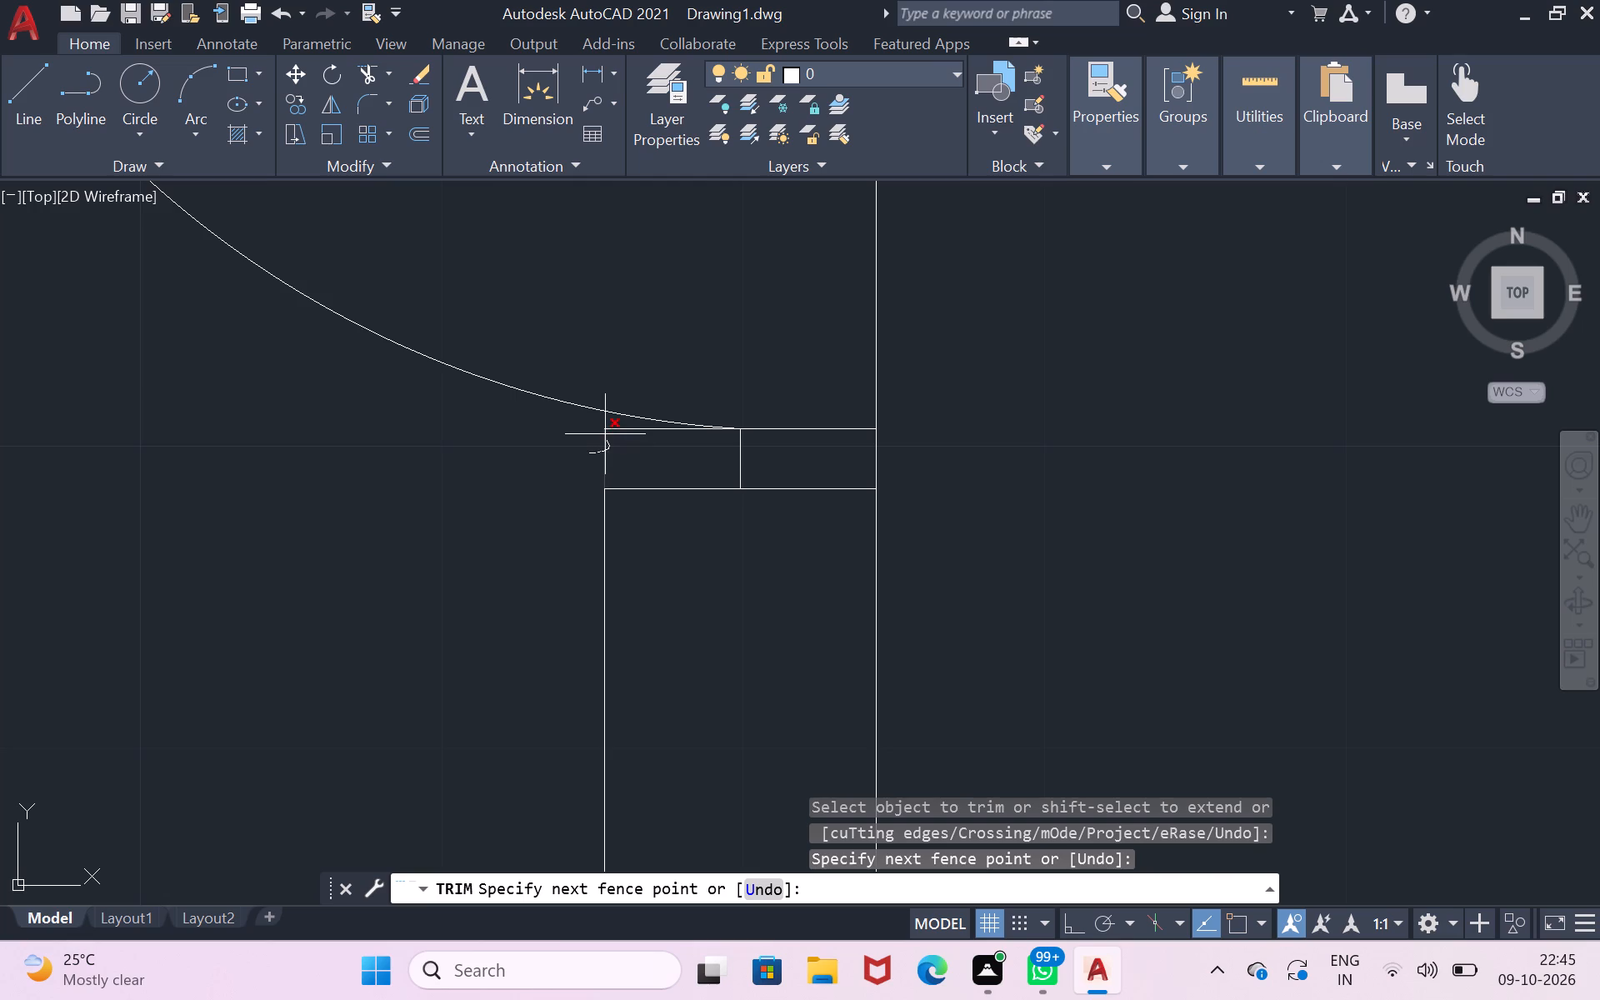
pyautogui.moveTo(605, 434); pyautogui.dragTo(603, 425)
pyautogui.click(611, 426)
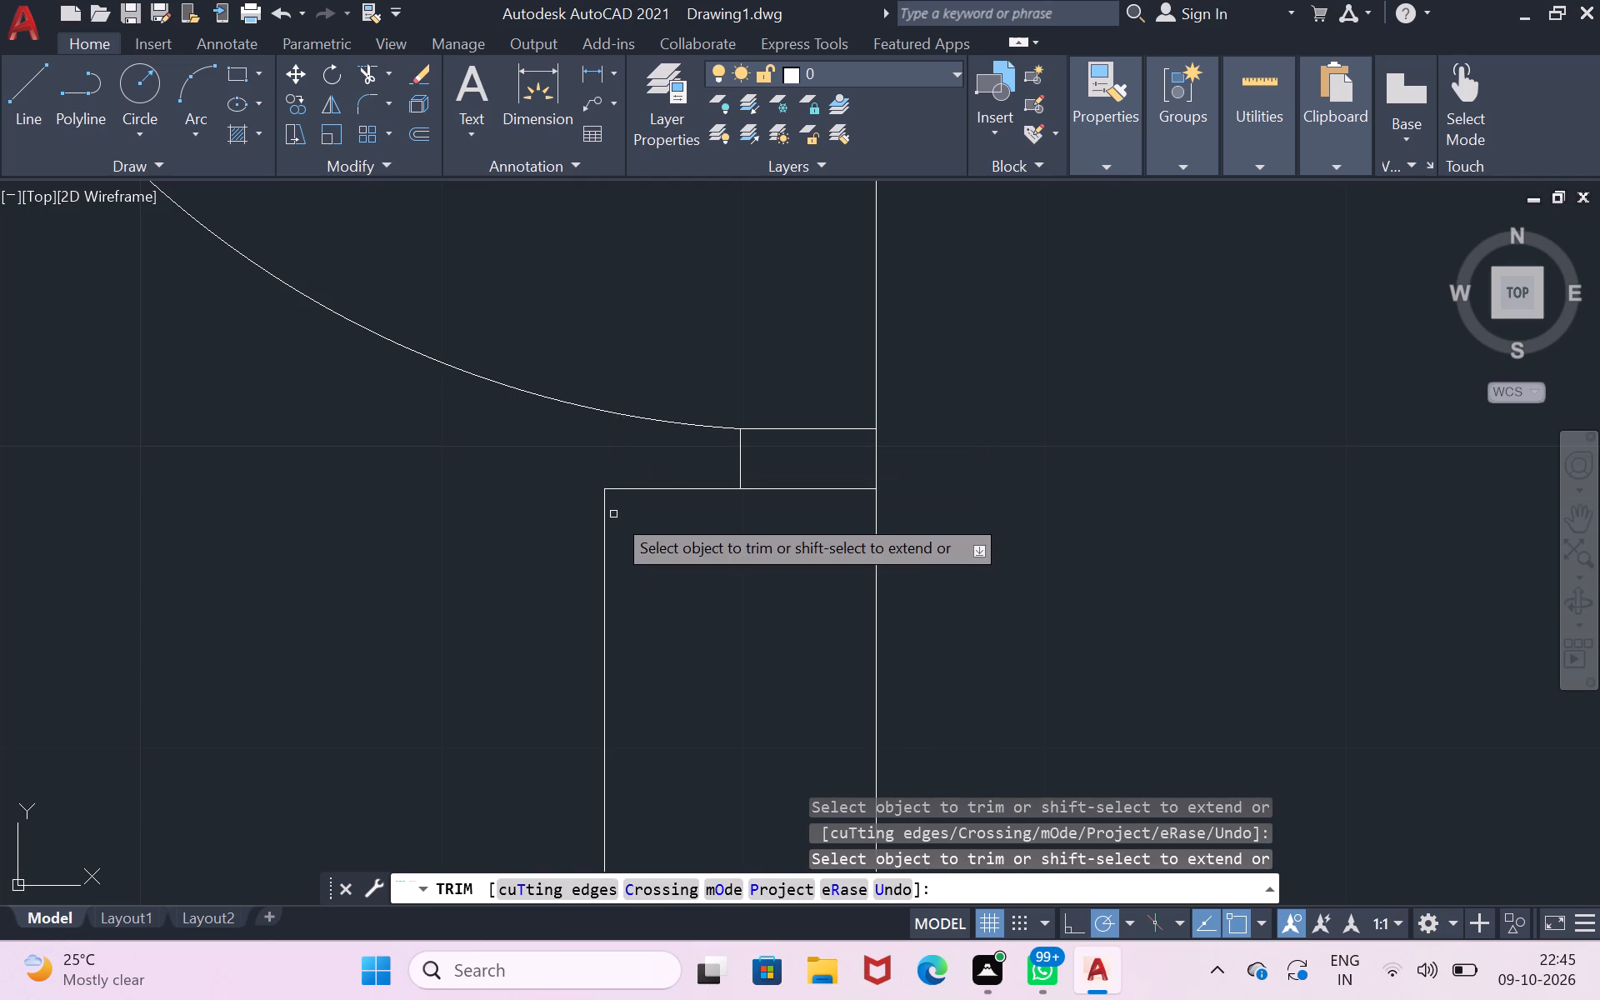
# Trim the overlapping wall lines at the room's lower-left corner and where the door wall crosses the bottom wall.
pyautogui.scroll(-3, 613, 525)
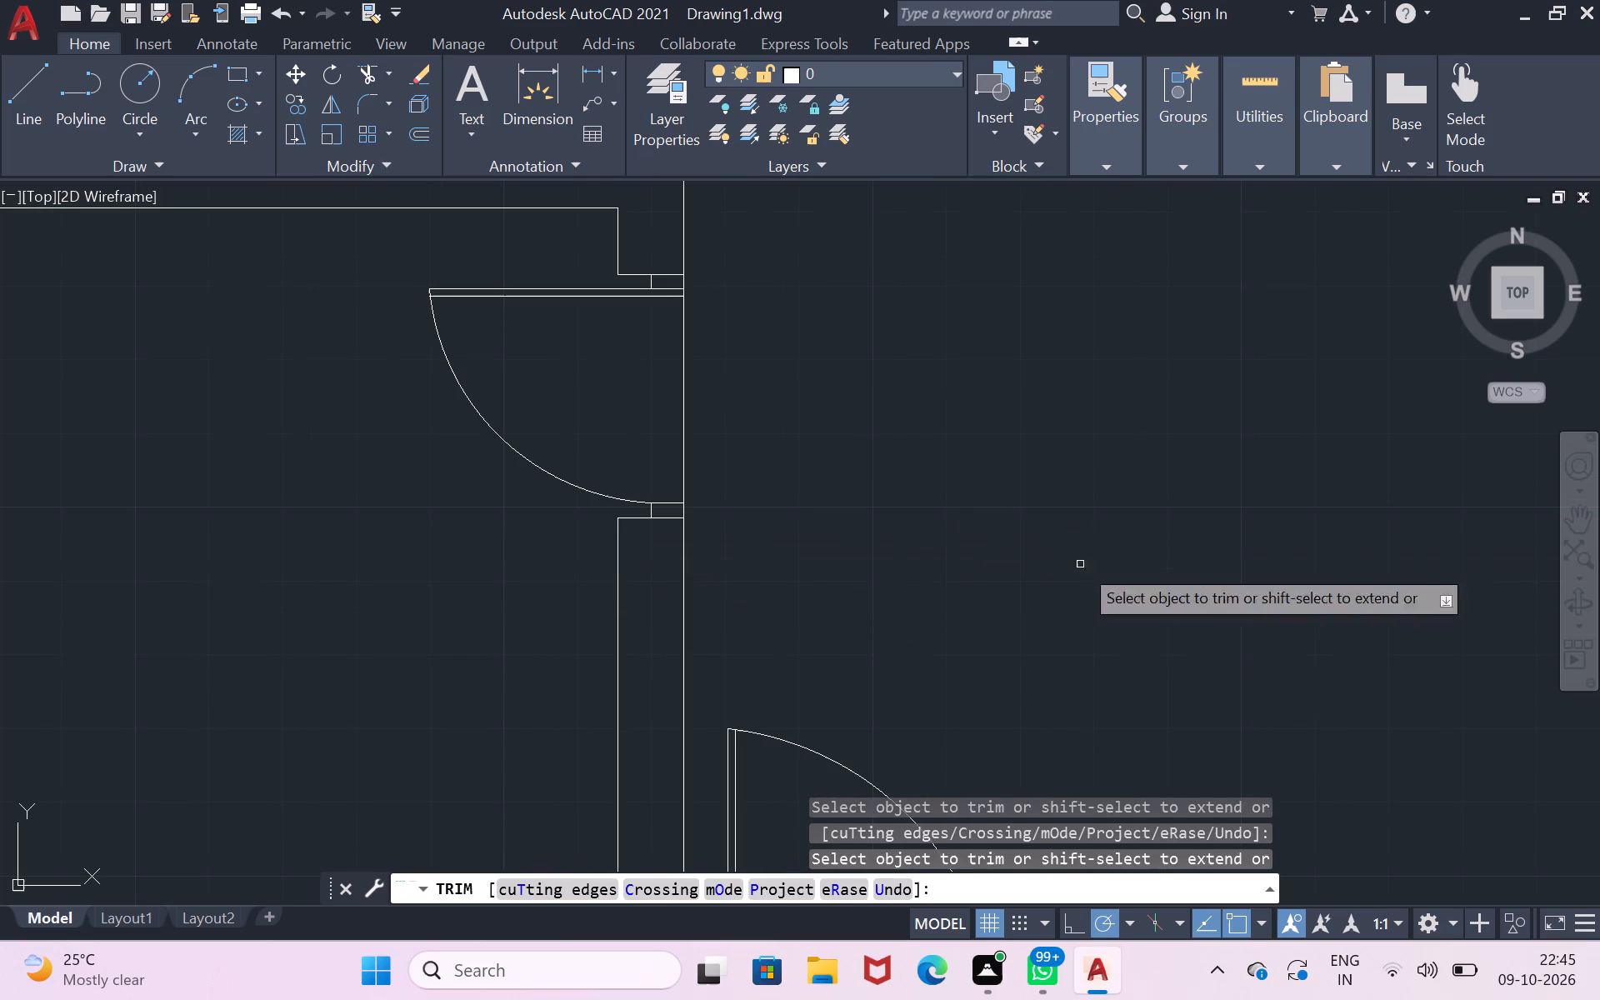
pyautogui.scroll(-3, 147, 491)
pyautogui.scroll(1, 68, 507)
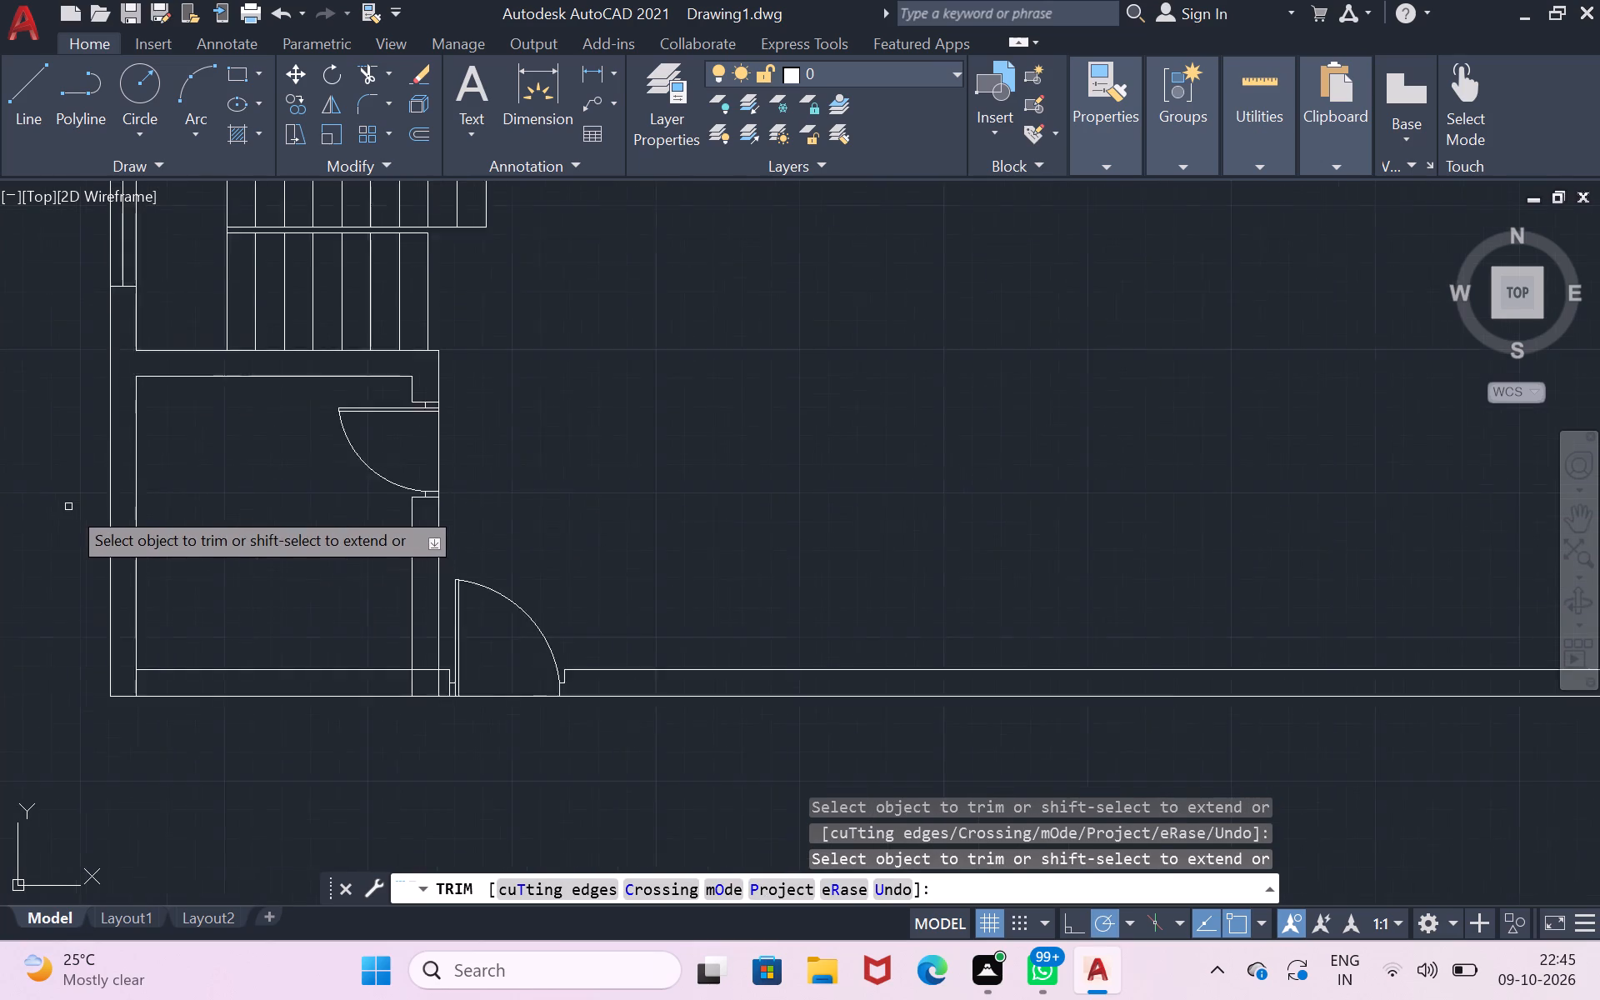
pyautogui.scroll(1, 68, 507)
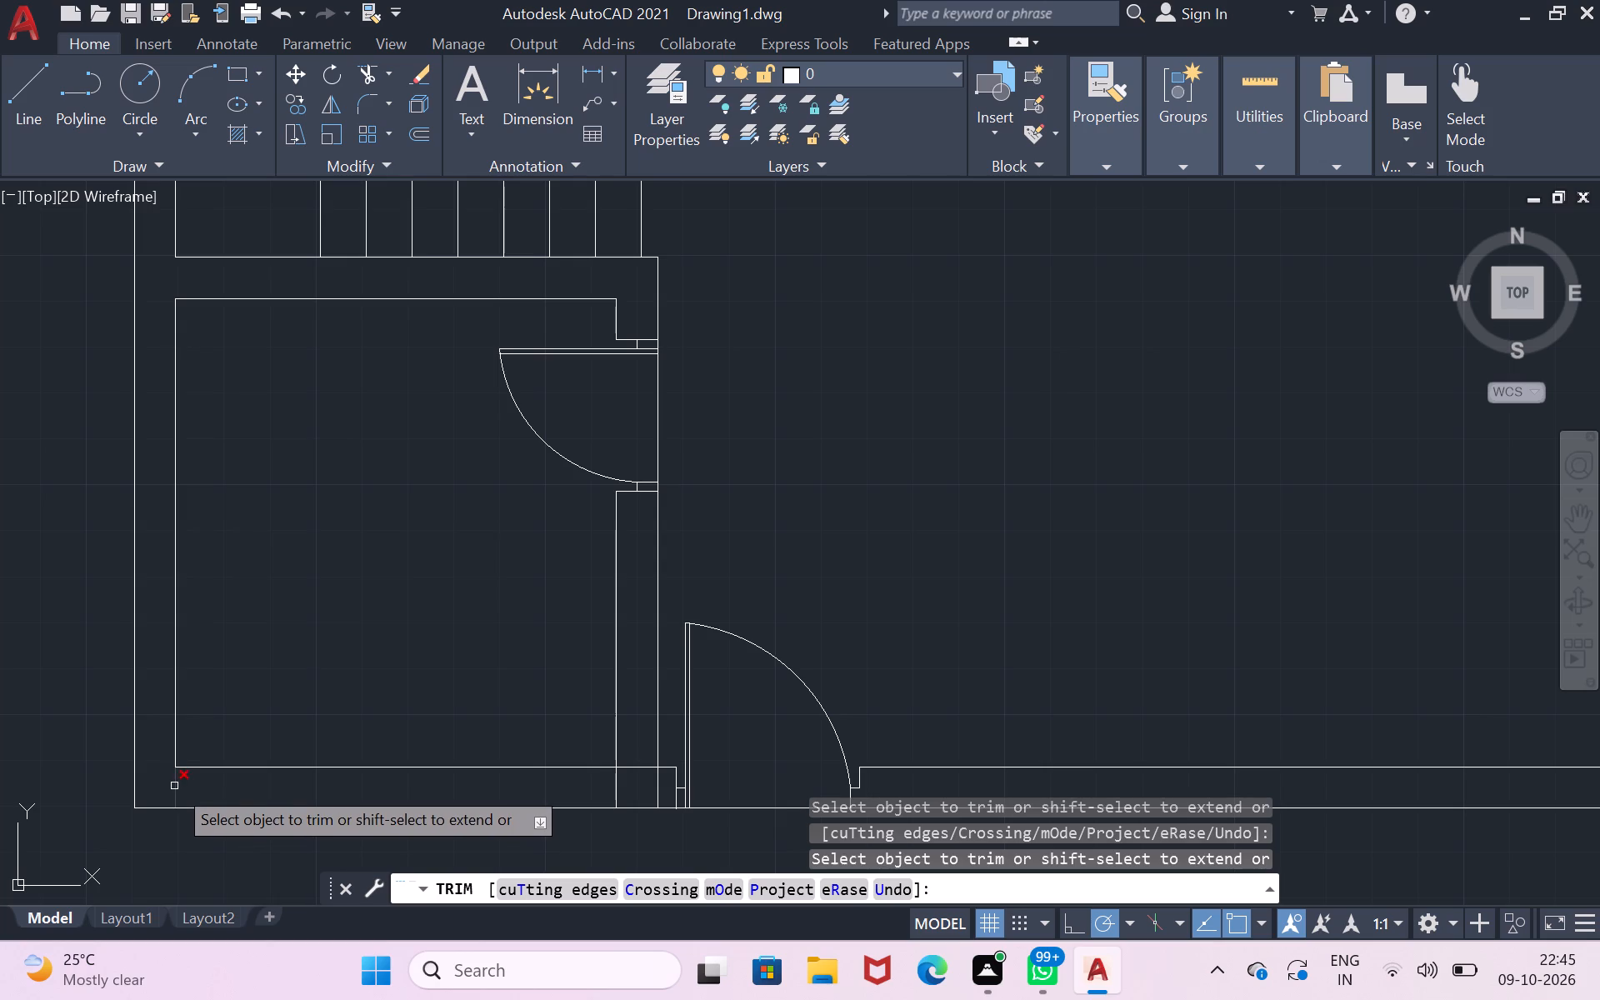
pyautogui.click(176, 786)
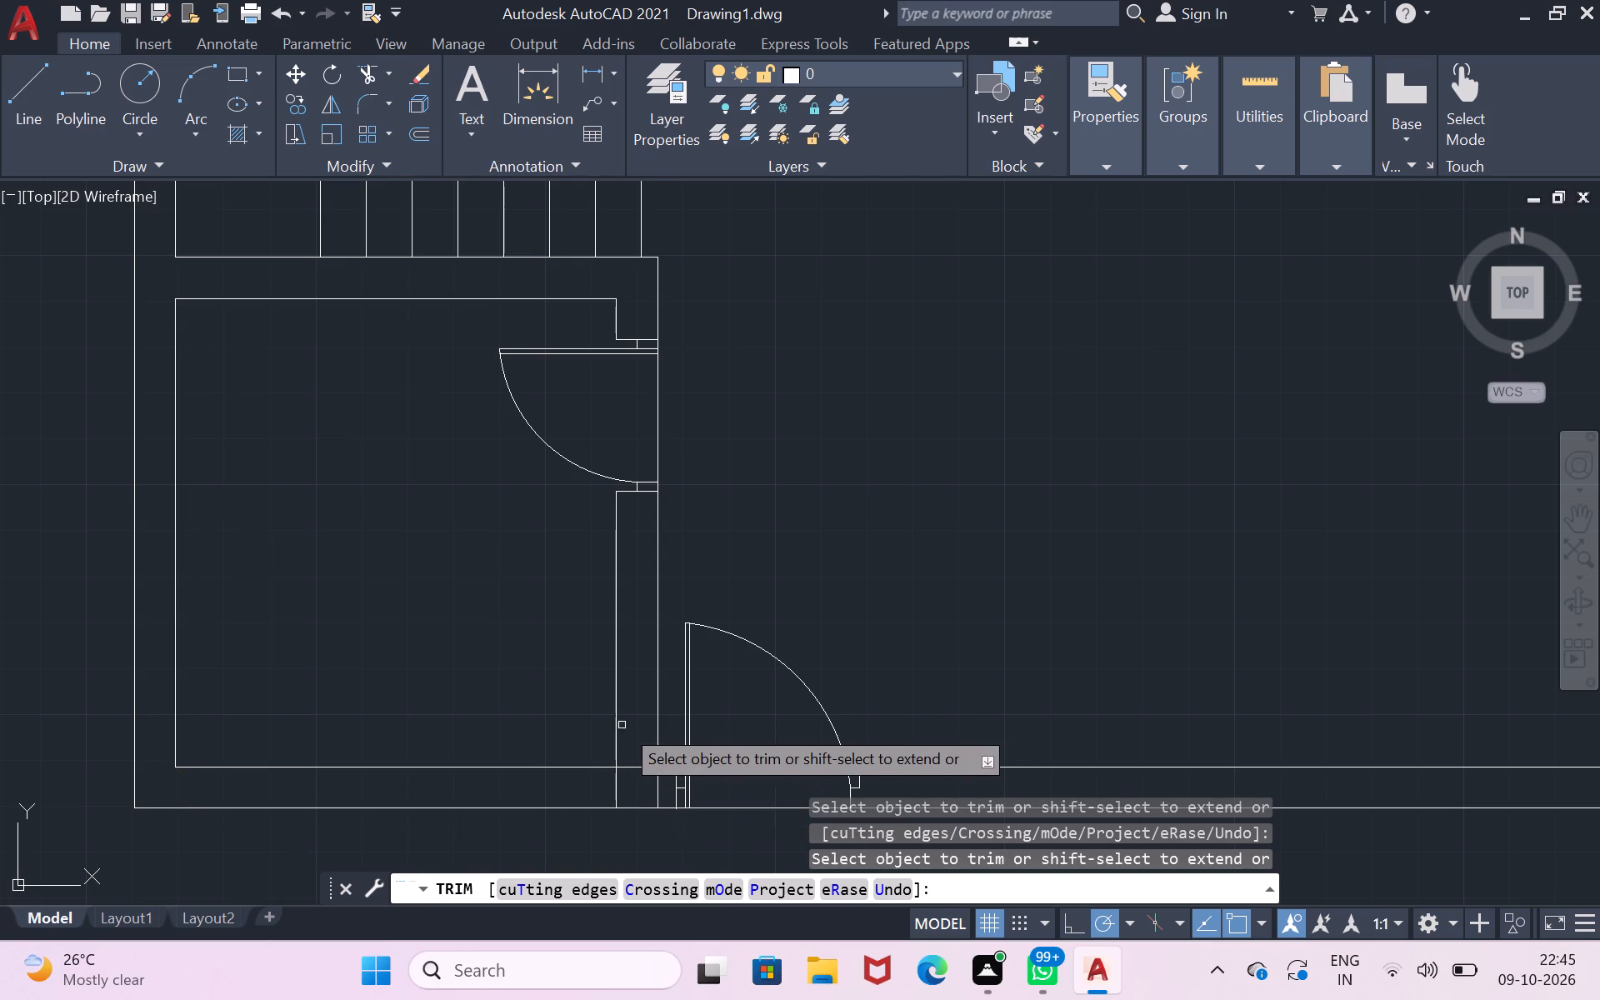
pyautogui.moveTo(645, 763); pyautogui.dragTo(638, 785)
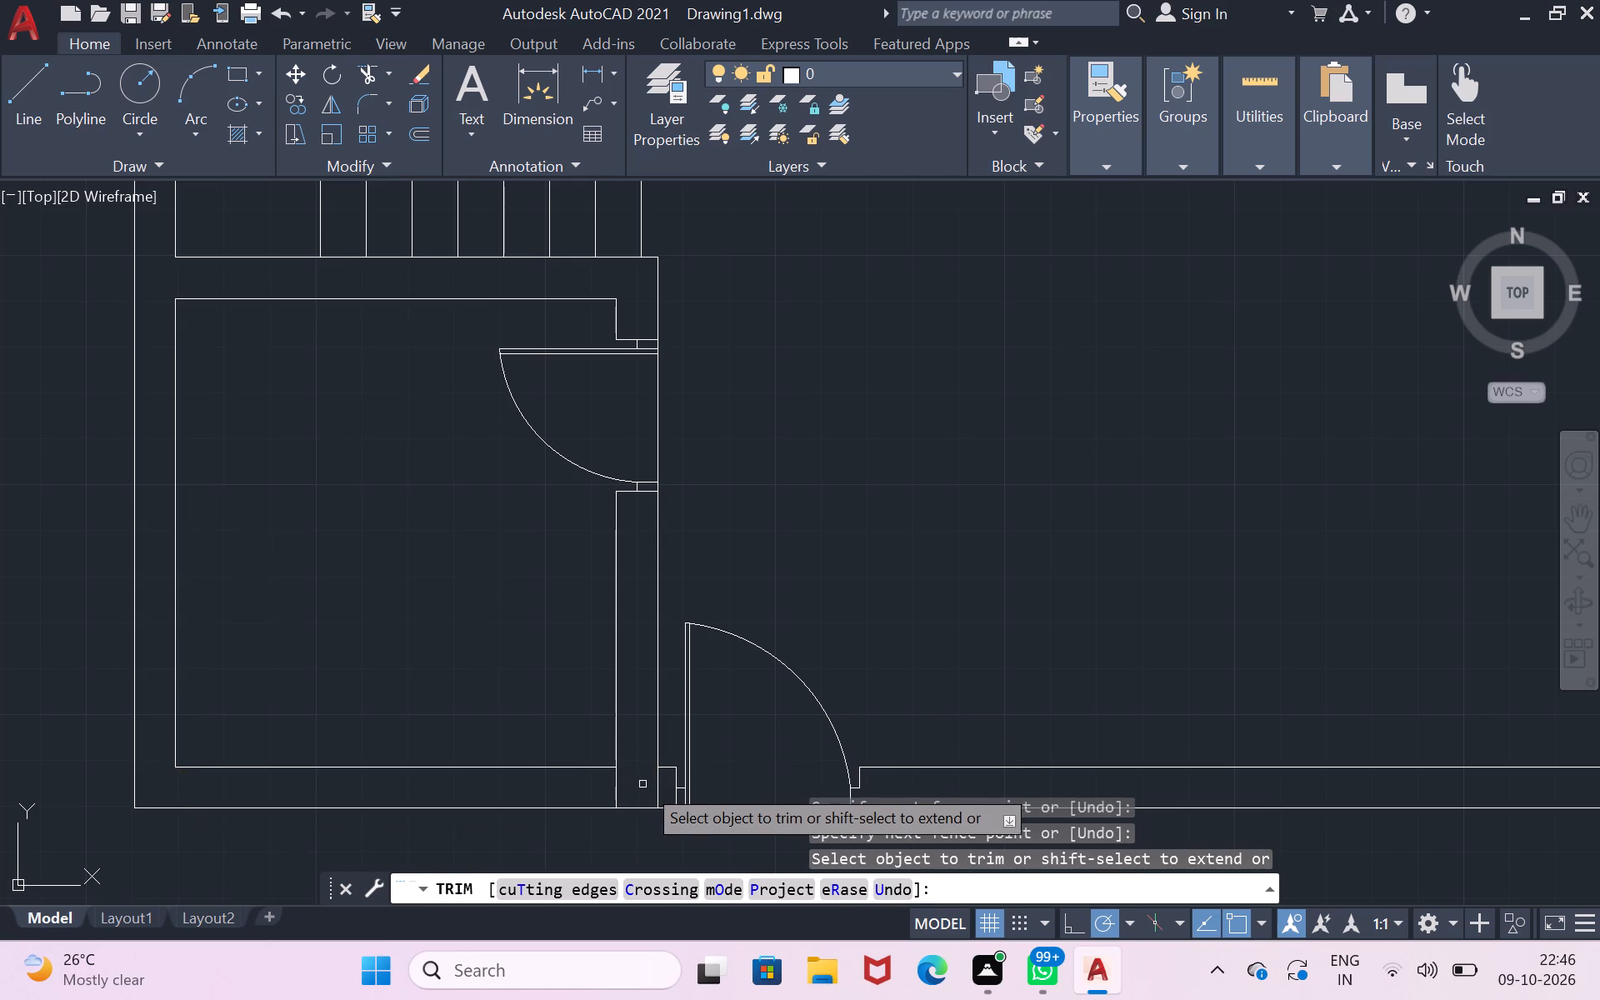
pyautogui.moveTo(662, 782); pyautogui.dragTo(651, 787)
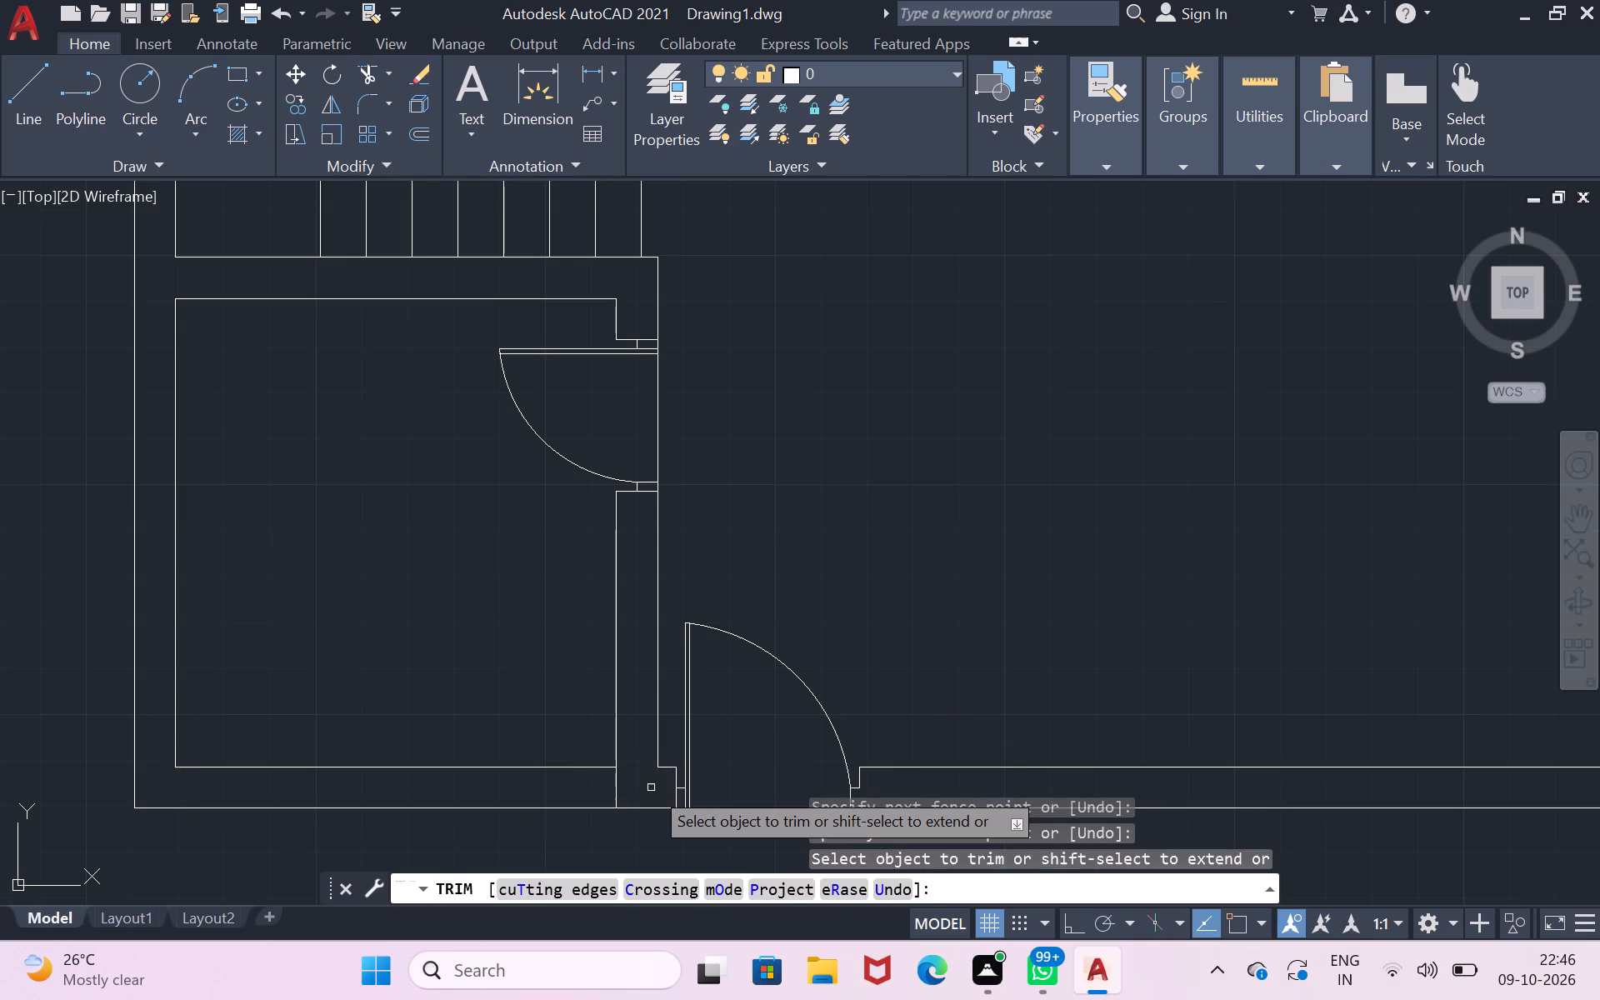
# Trim the 3' door's left jamb line between the small door stop and the outer wall line.
pyautogui.scroll(2, 683, 812)
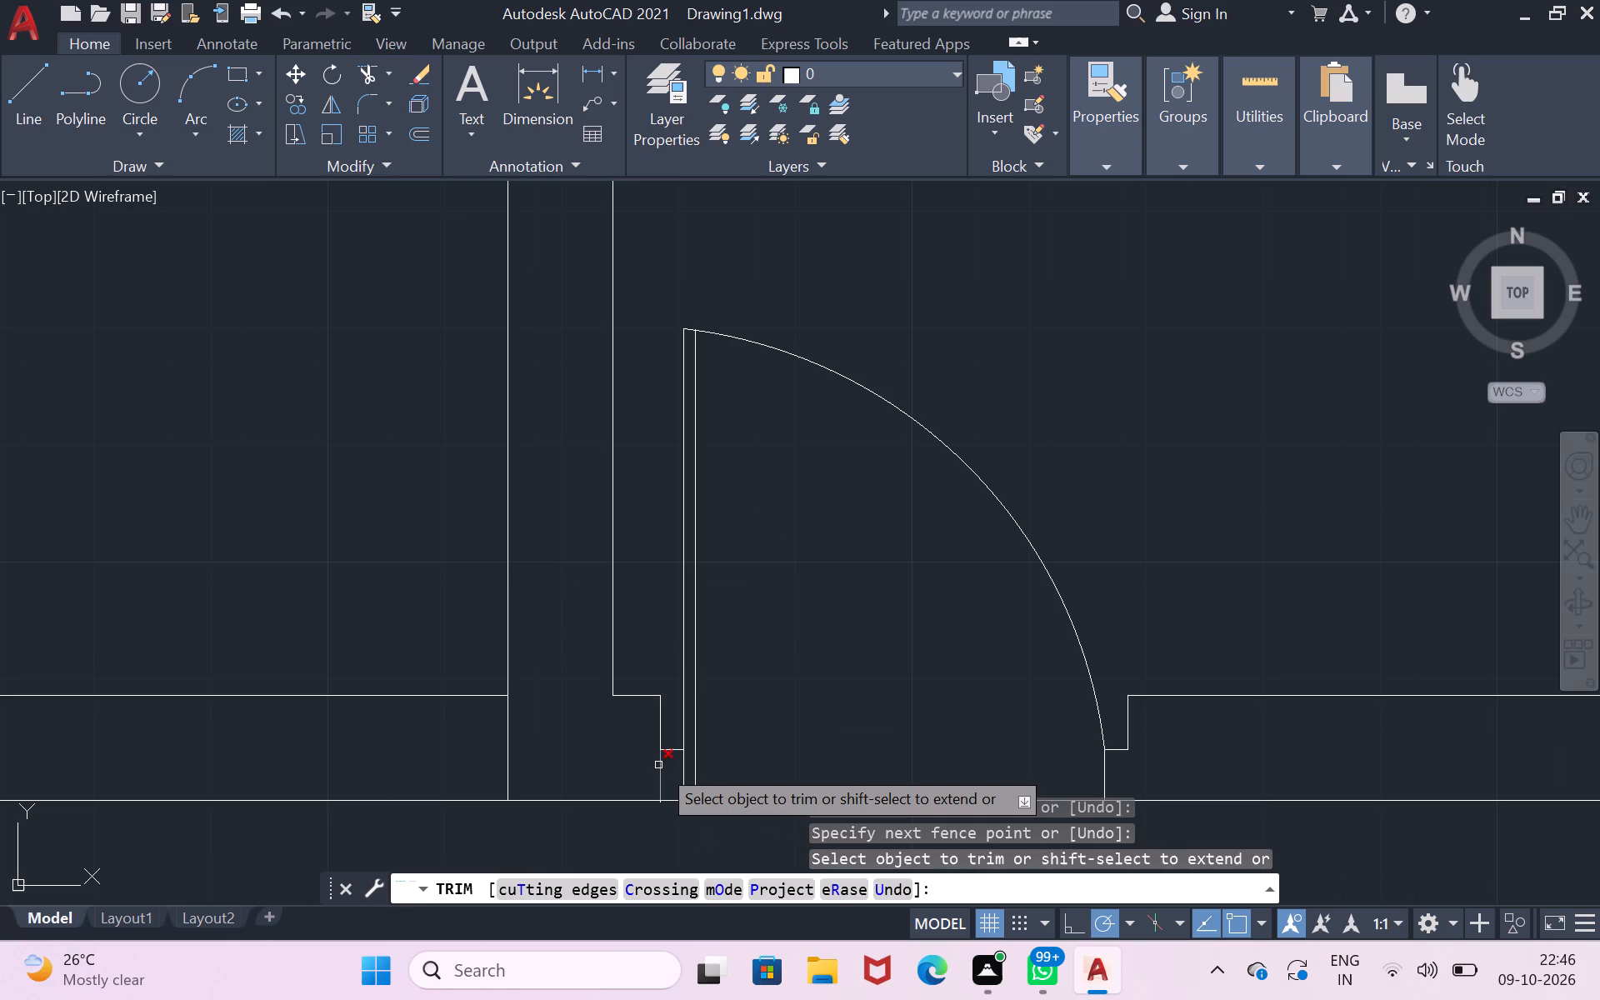
pyautogui.click(658, 765)
pyautogui.moveTo(663, 776); pyautogui.dragTo(654, 776)
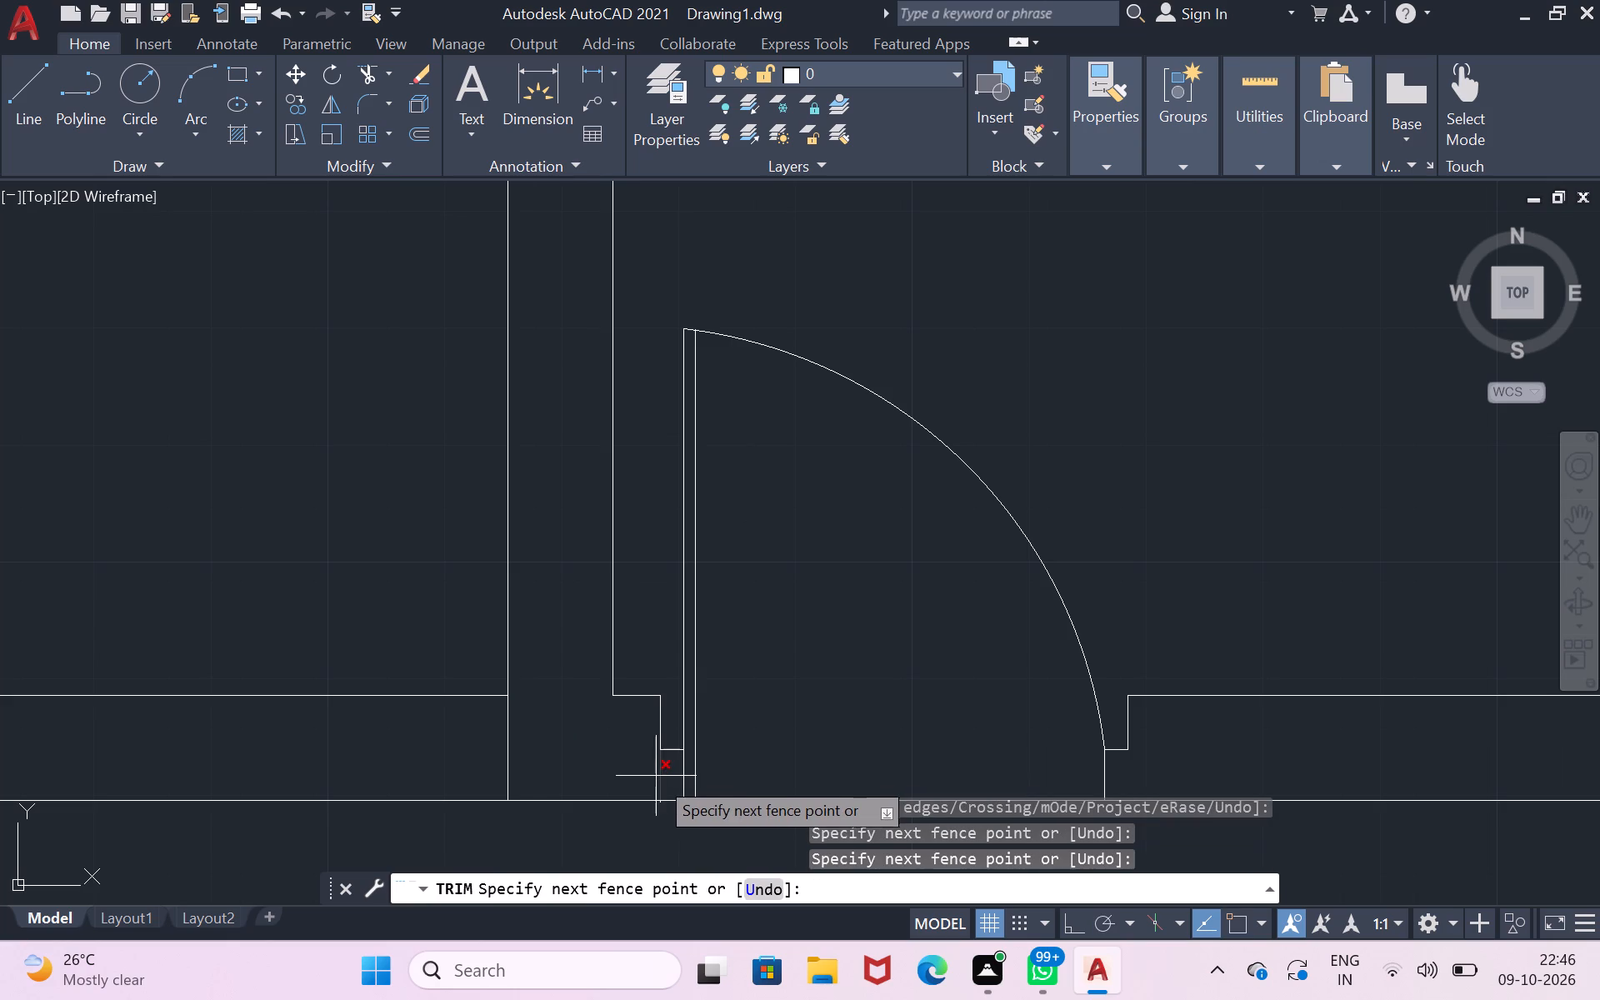
pyautogui.click(657, 785)
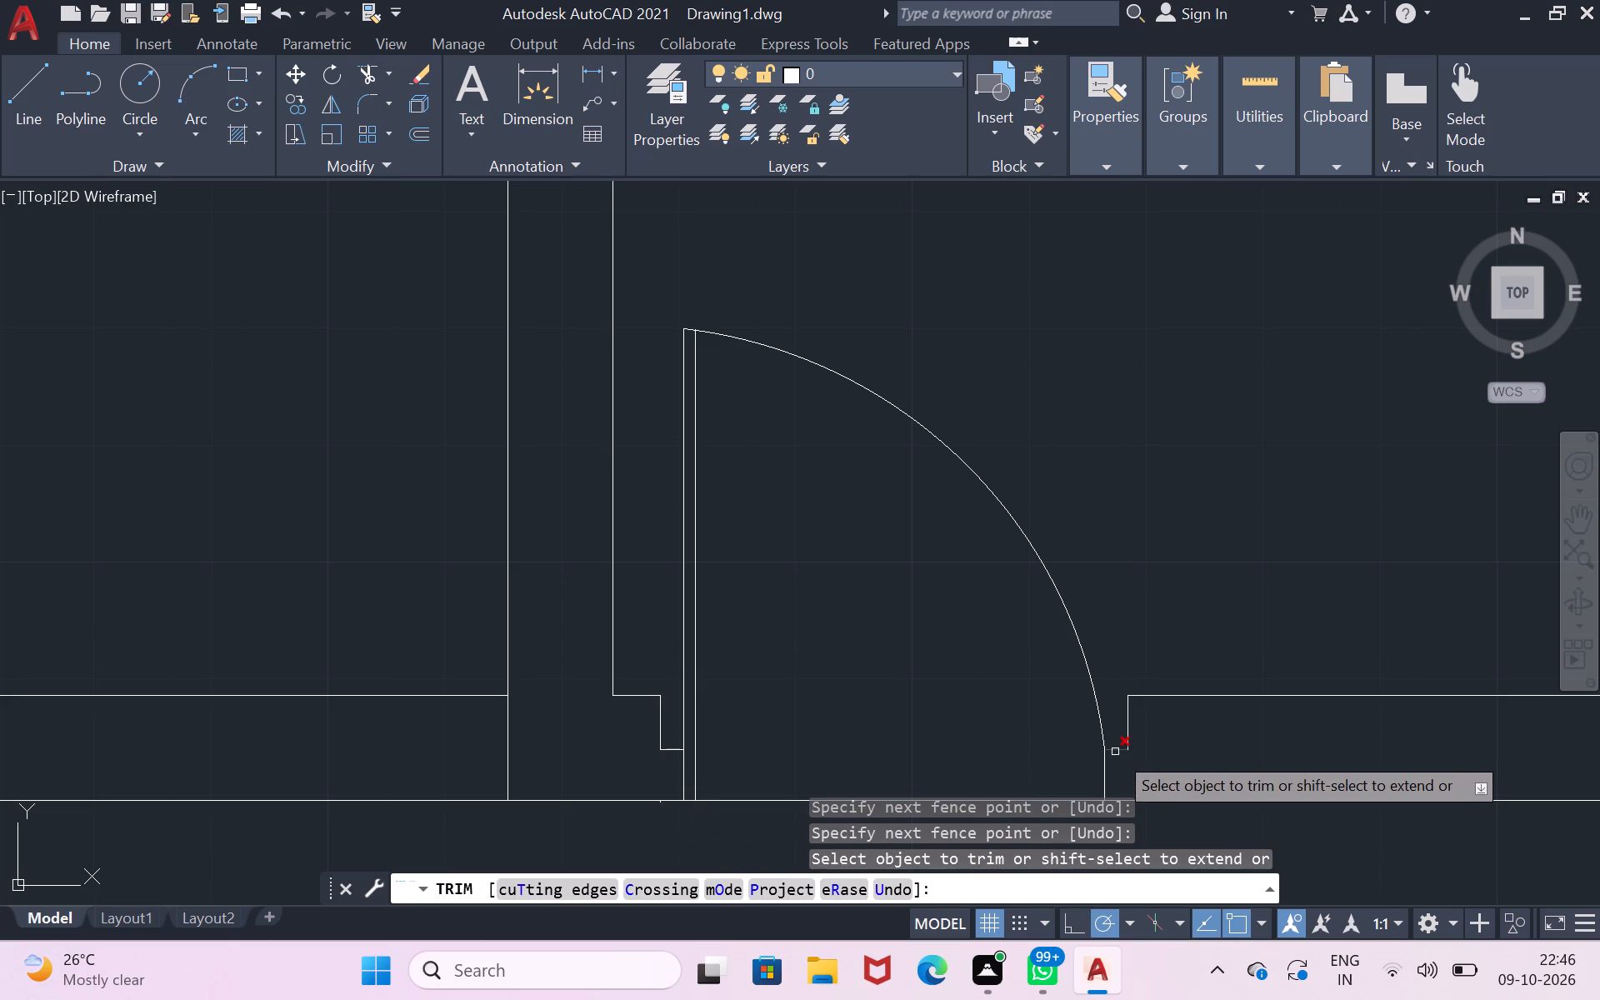
# Draw a line 2' along the room's top inner wall from its upper-left corner, continuing straight down to the bottom inner wall.
pyautogui.scroll(-1, 1131, 737)
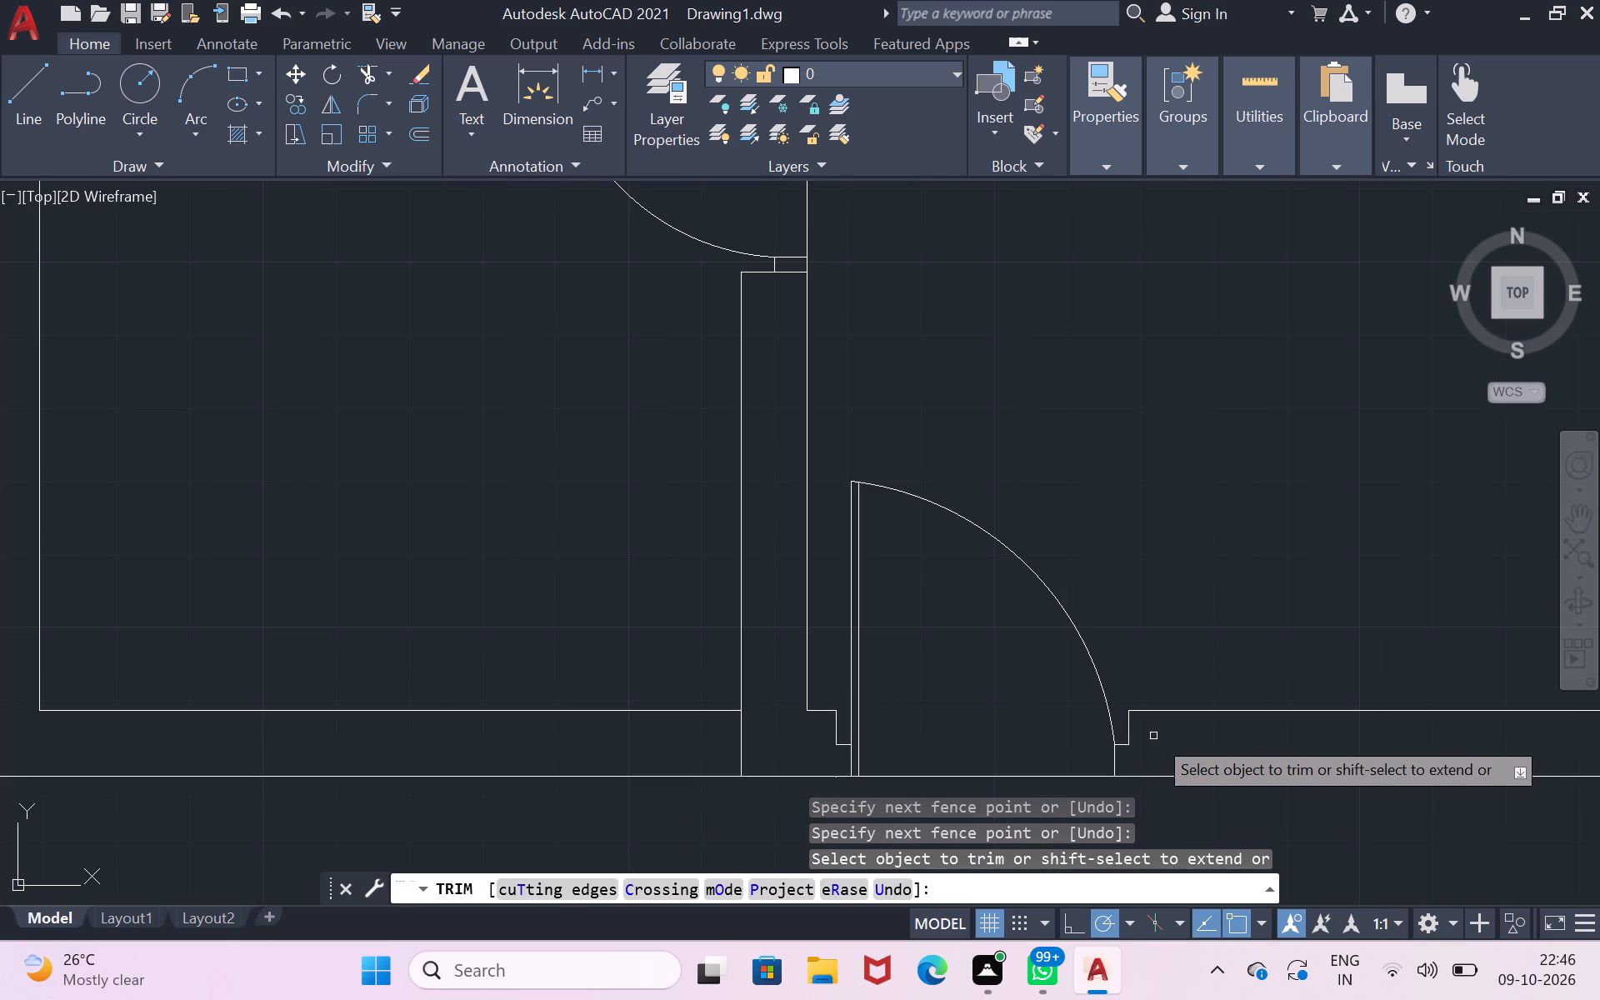
pyautogui.scroll(-2, 1148, 649)
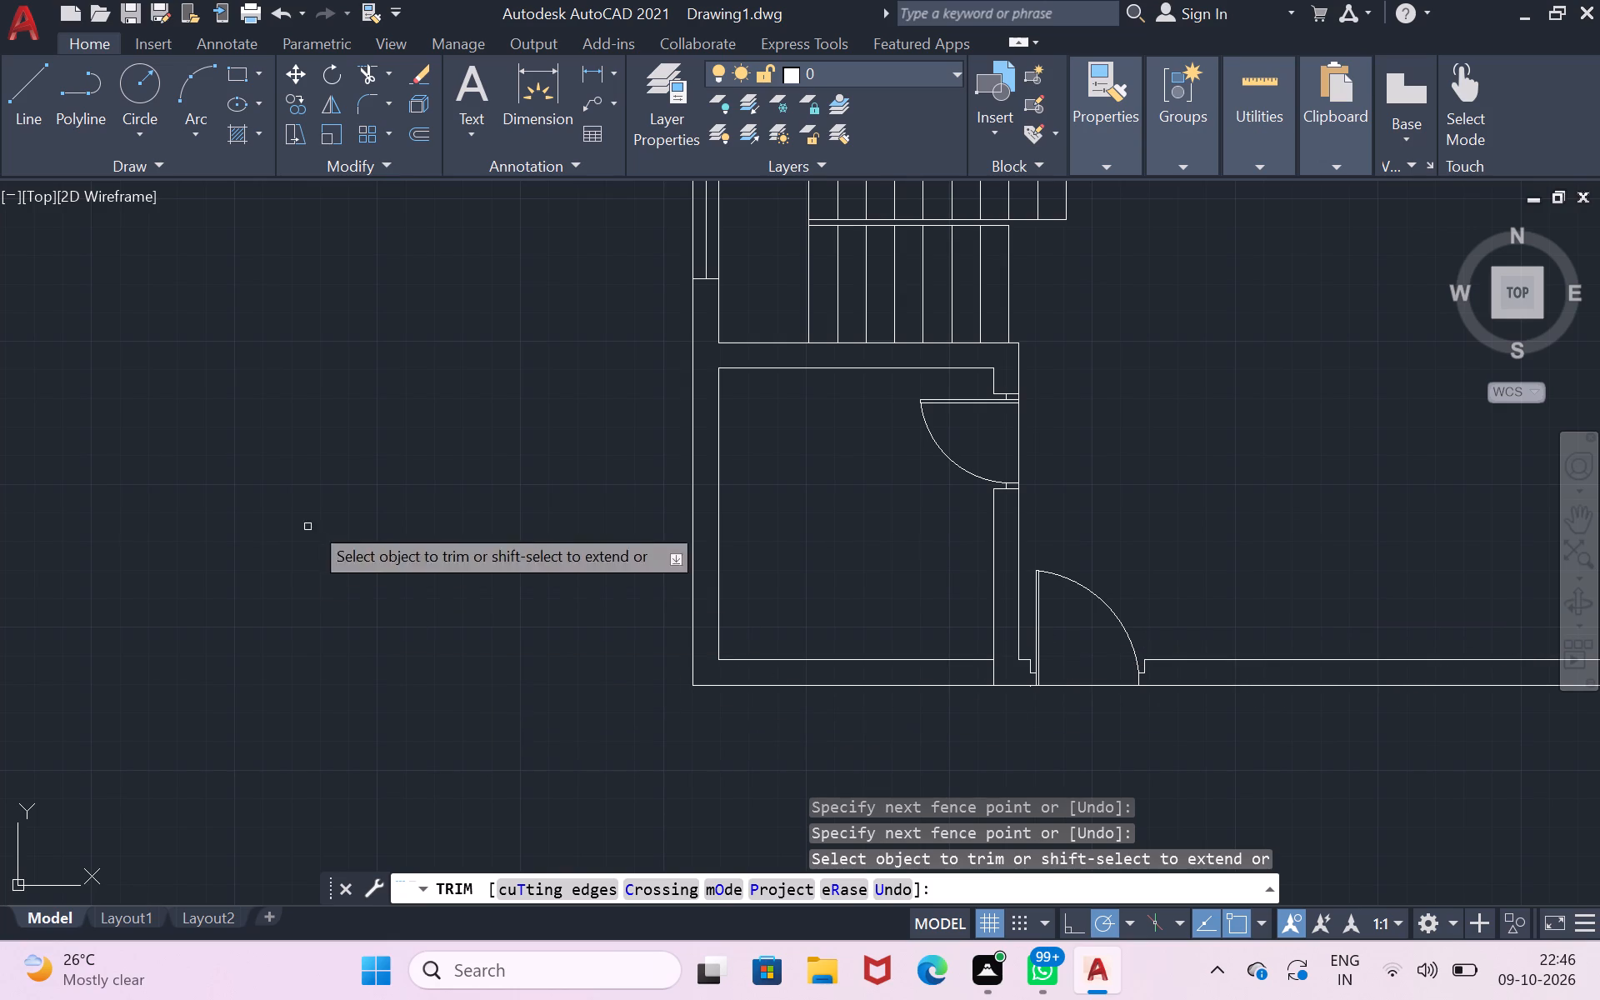
pyautogui.click(14, 97)
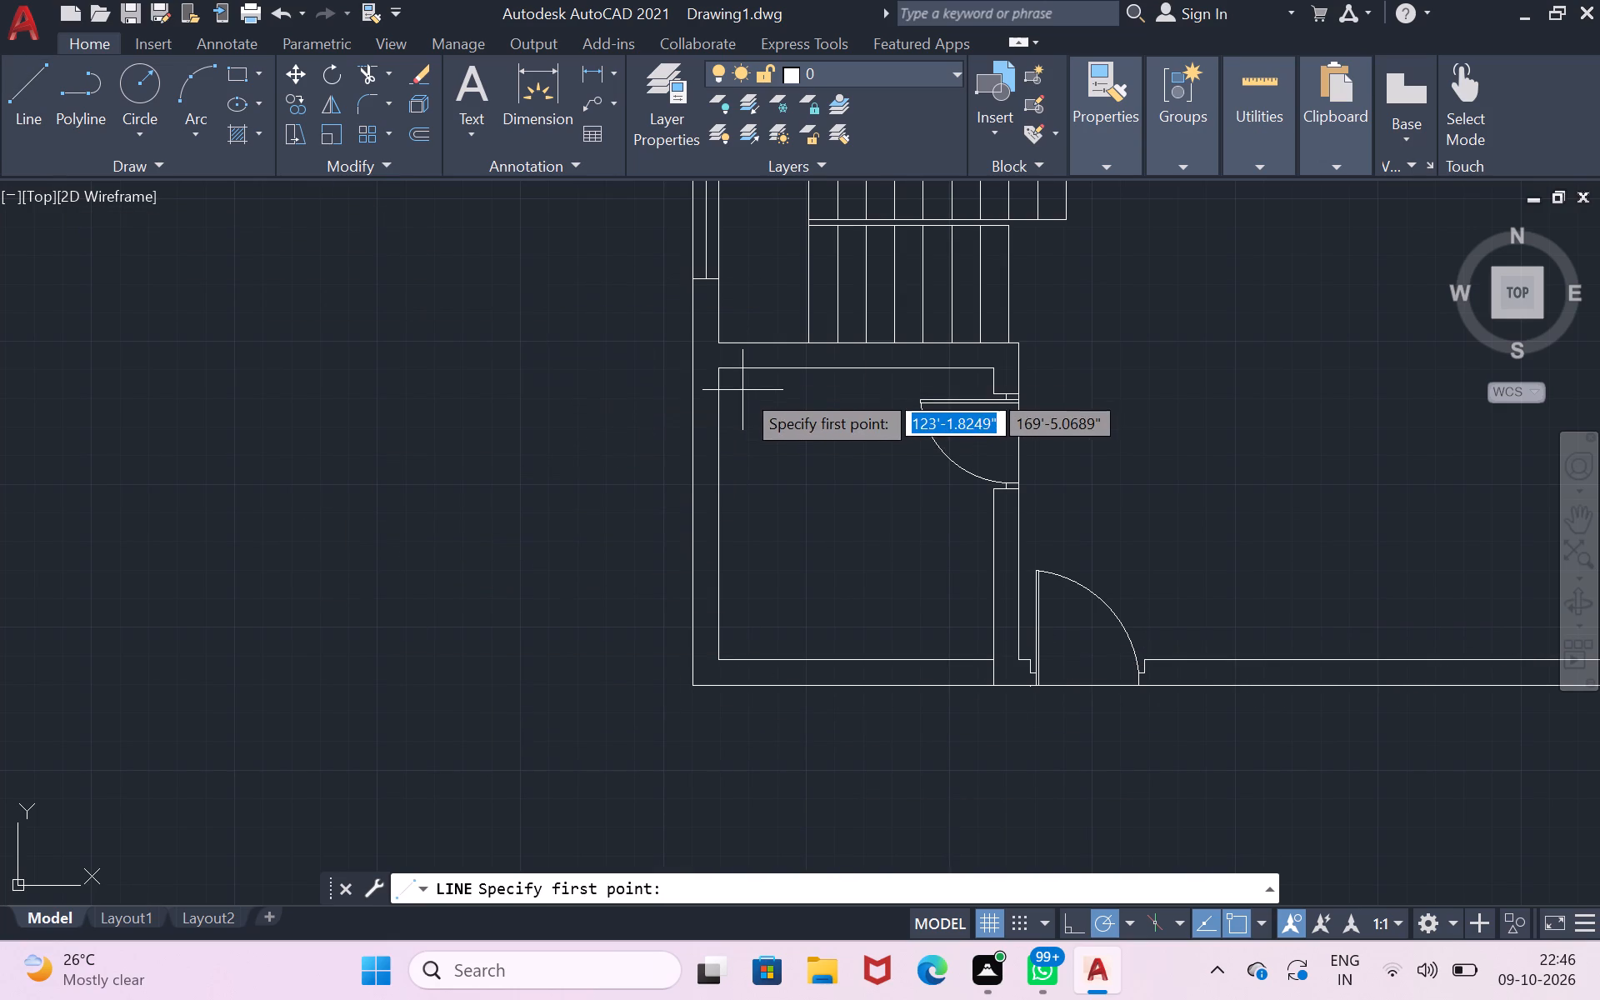
pyautogui.scroll(2, 742, 390)
pyautogui.click(671, 337)
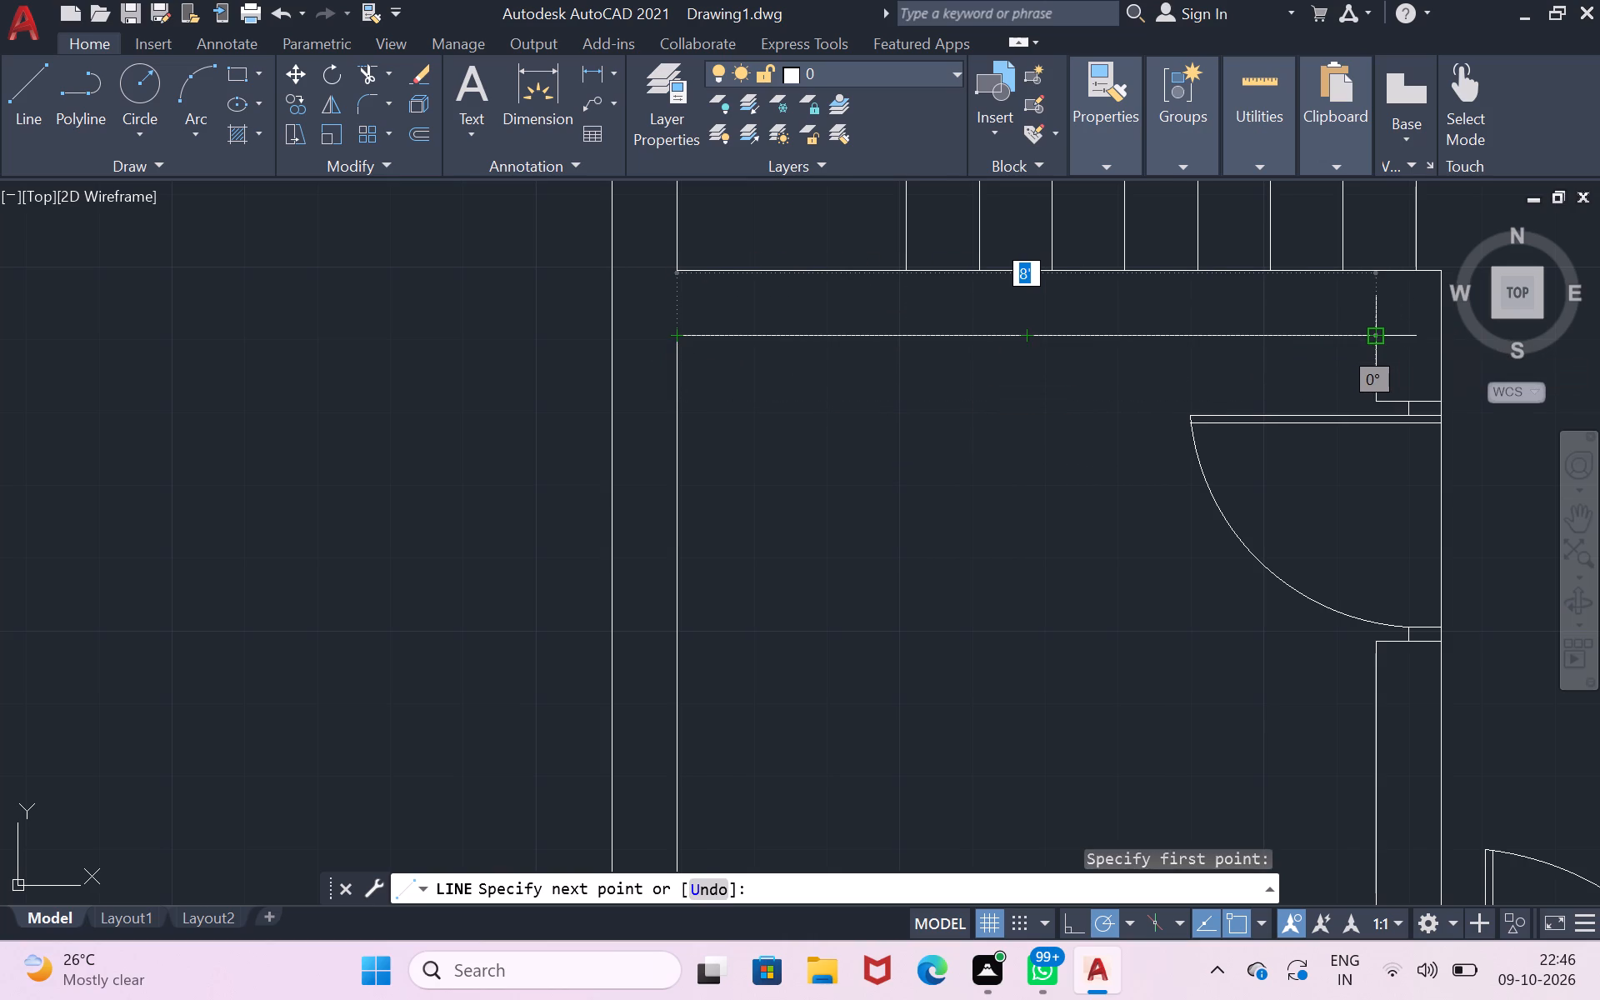
pyautogui.press('2')
pyautogui.press("'")
pyautogui.press('Return')
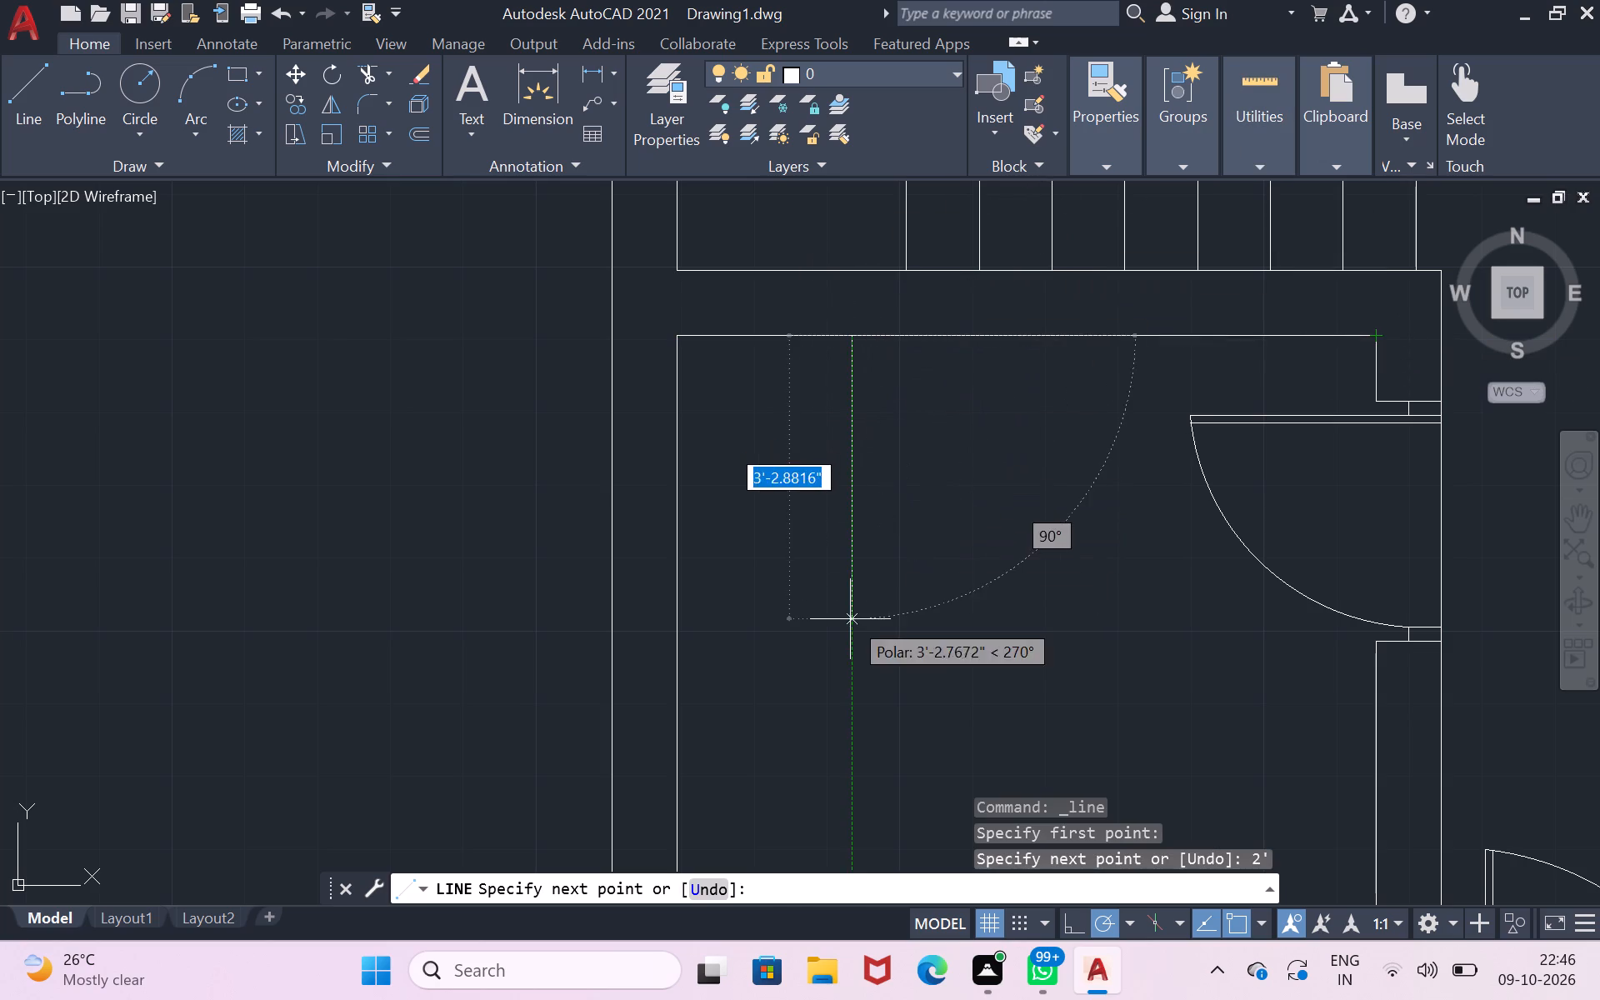
pyautogui.scroll(-2, 845, 620)
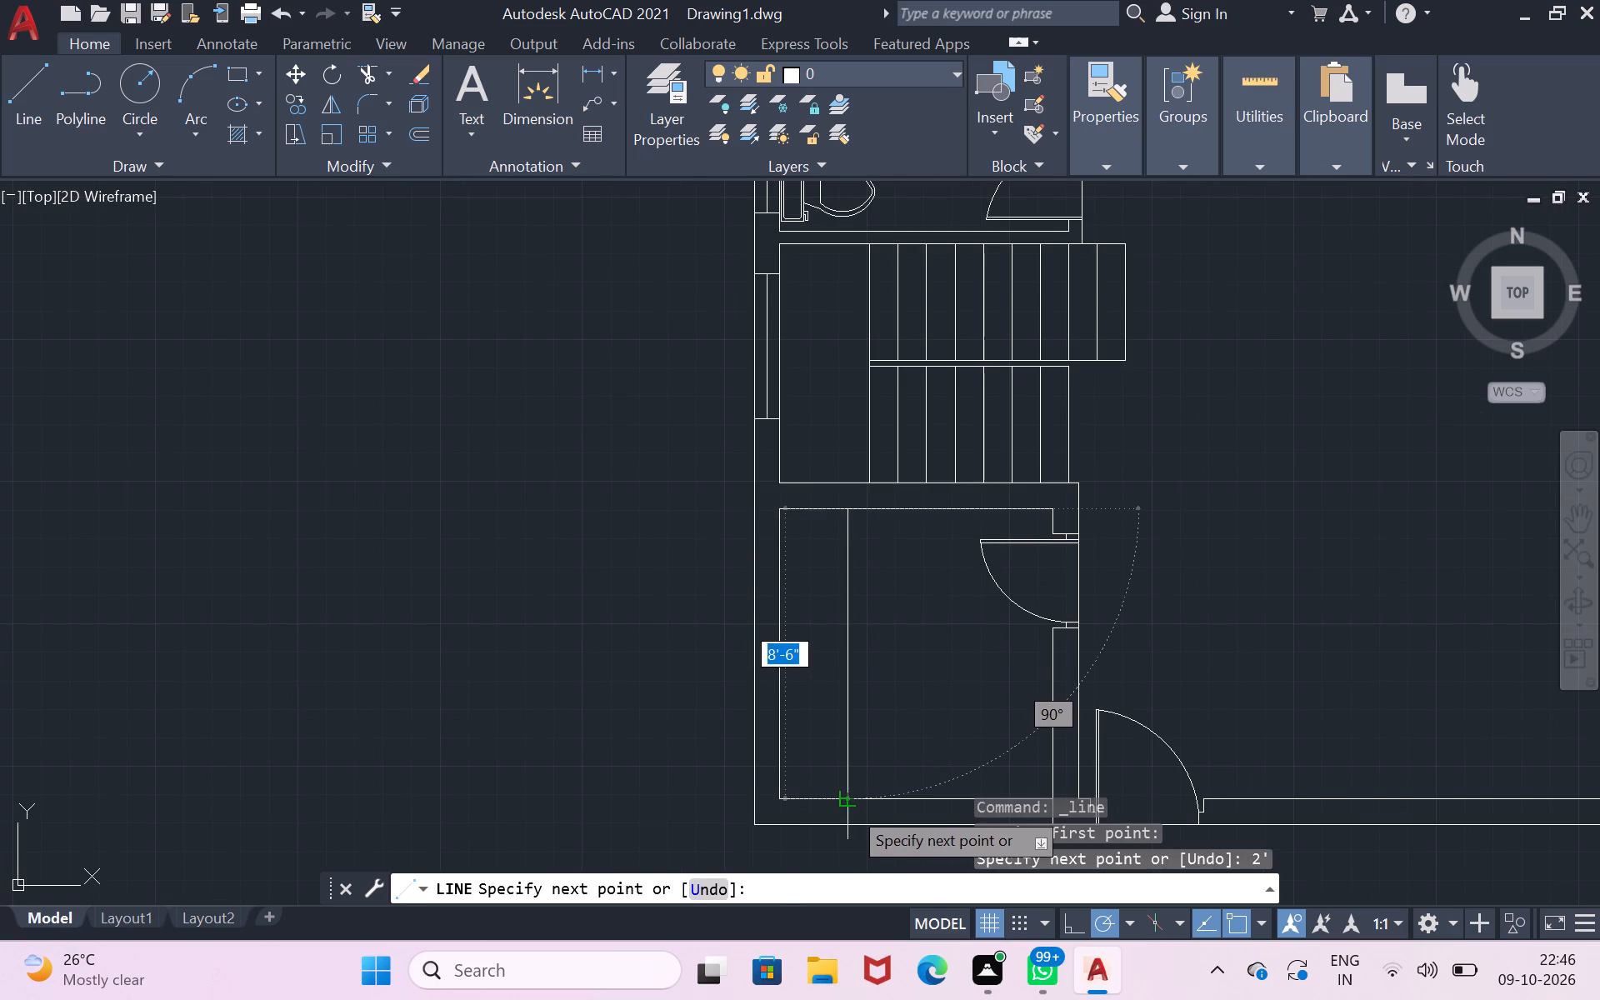
pyautogui.click(849, 807)
pyautogui.press('Return')
# Draw a line 2' up from the room's lower-left inner corner, continuing horizontally across to the door wall's inner line.
pyautogui.scroll(-1, 849, 807)
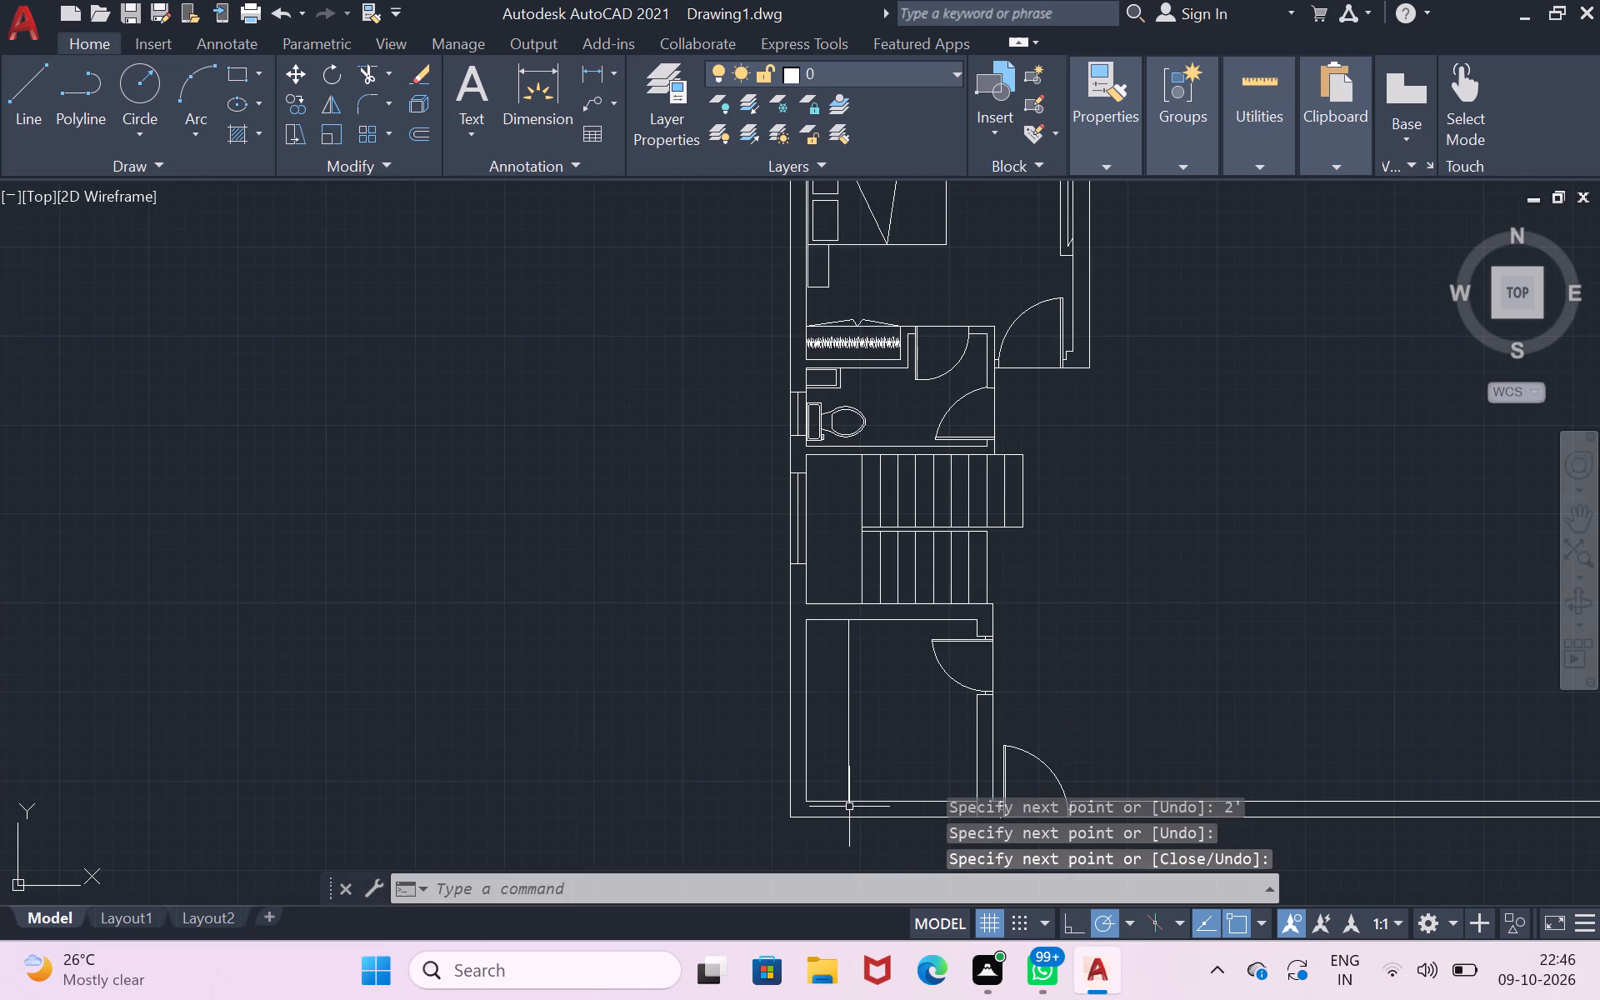
pyautogui.scroll(2, 844, 856)
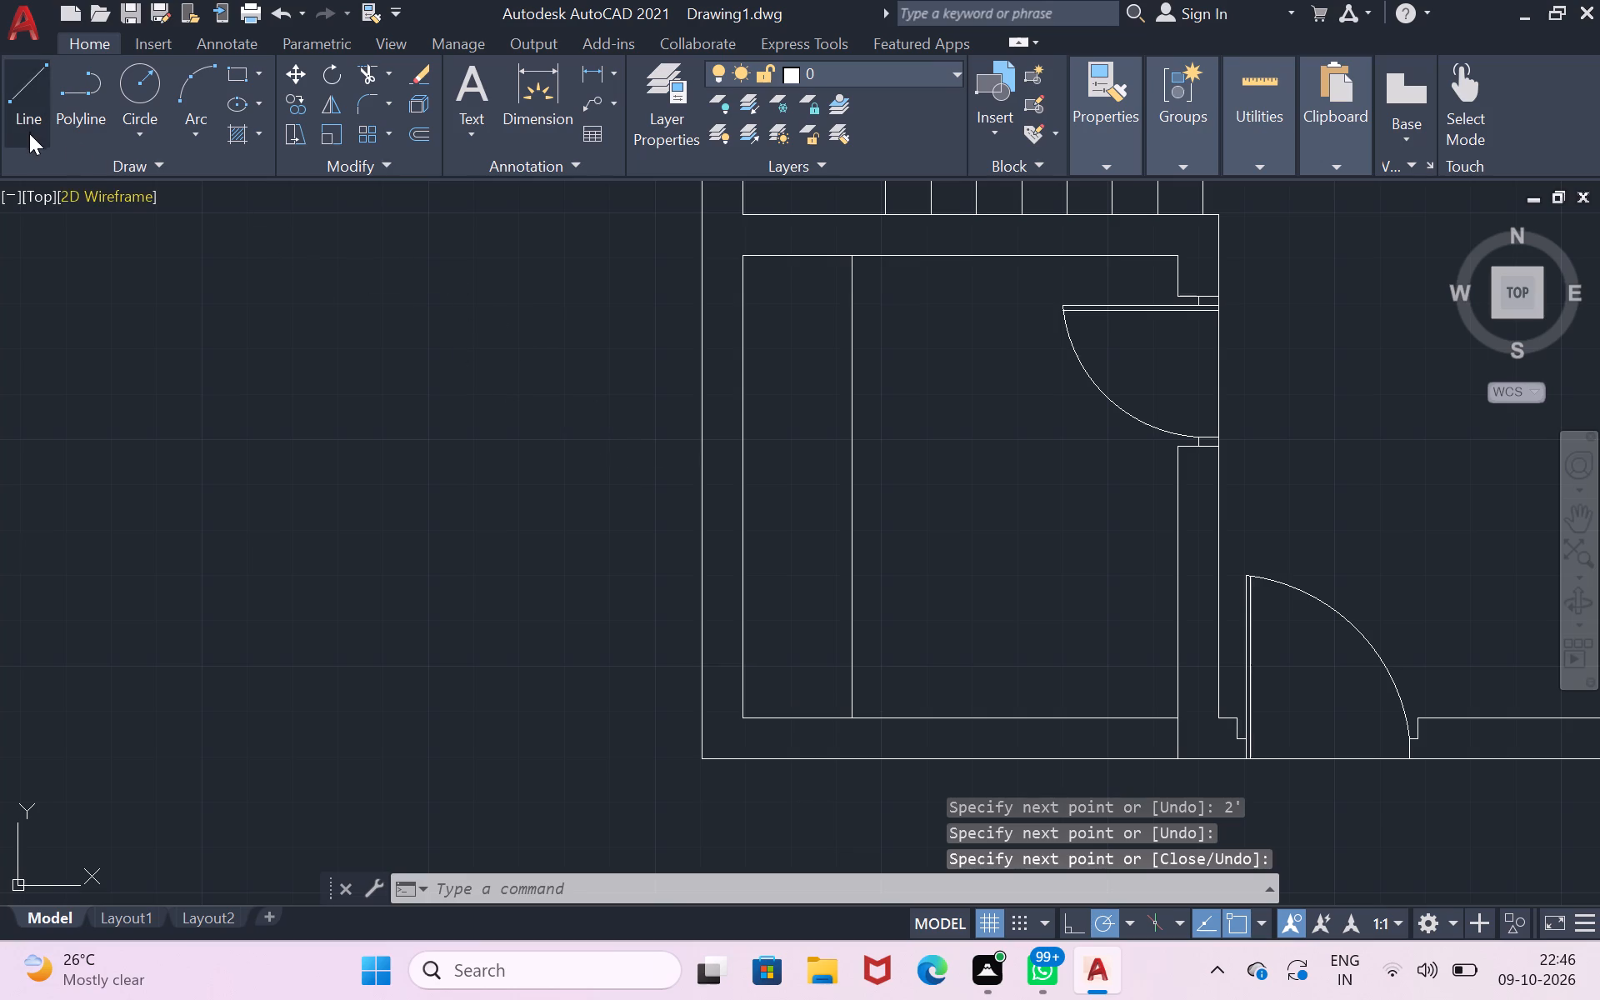
pyautogui.click(29, 131)
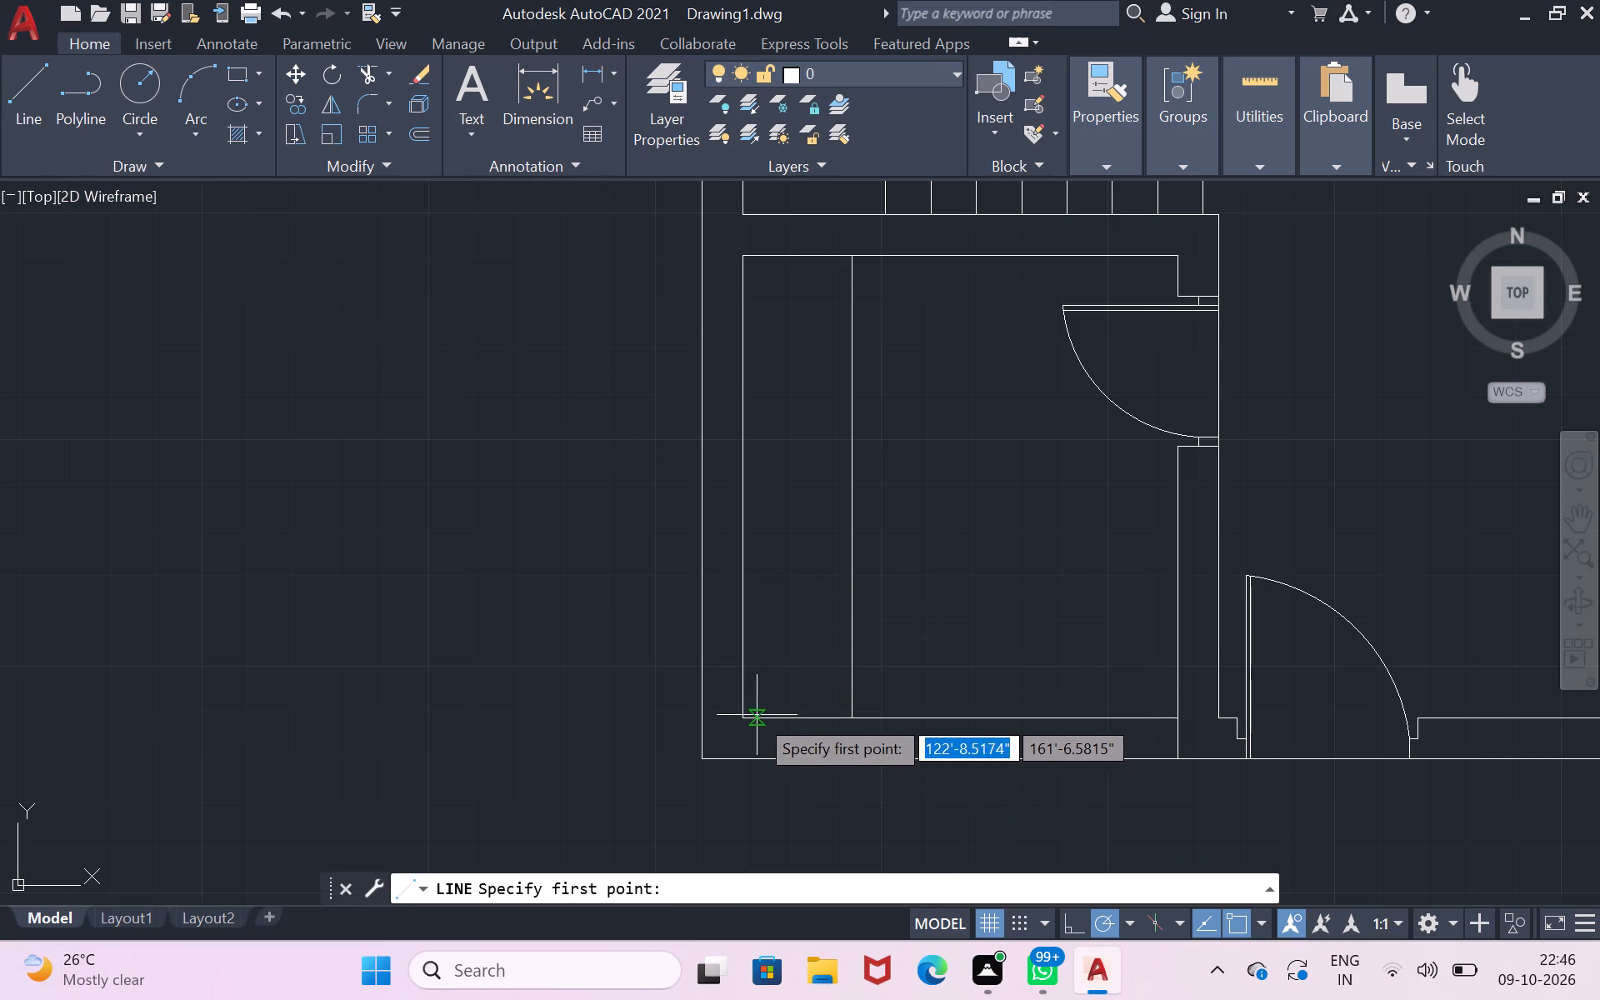
pyautogui.click(747, 714)
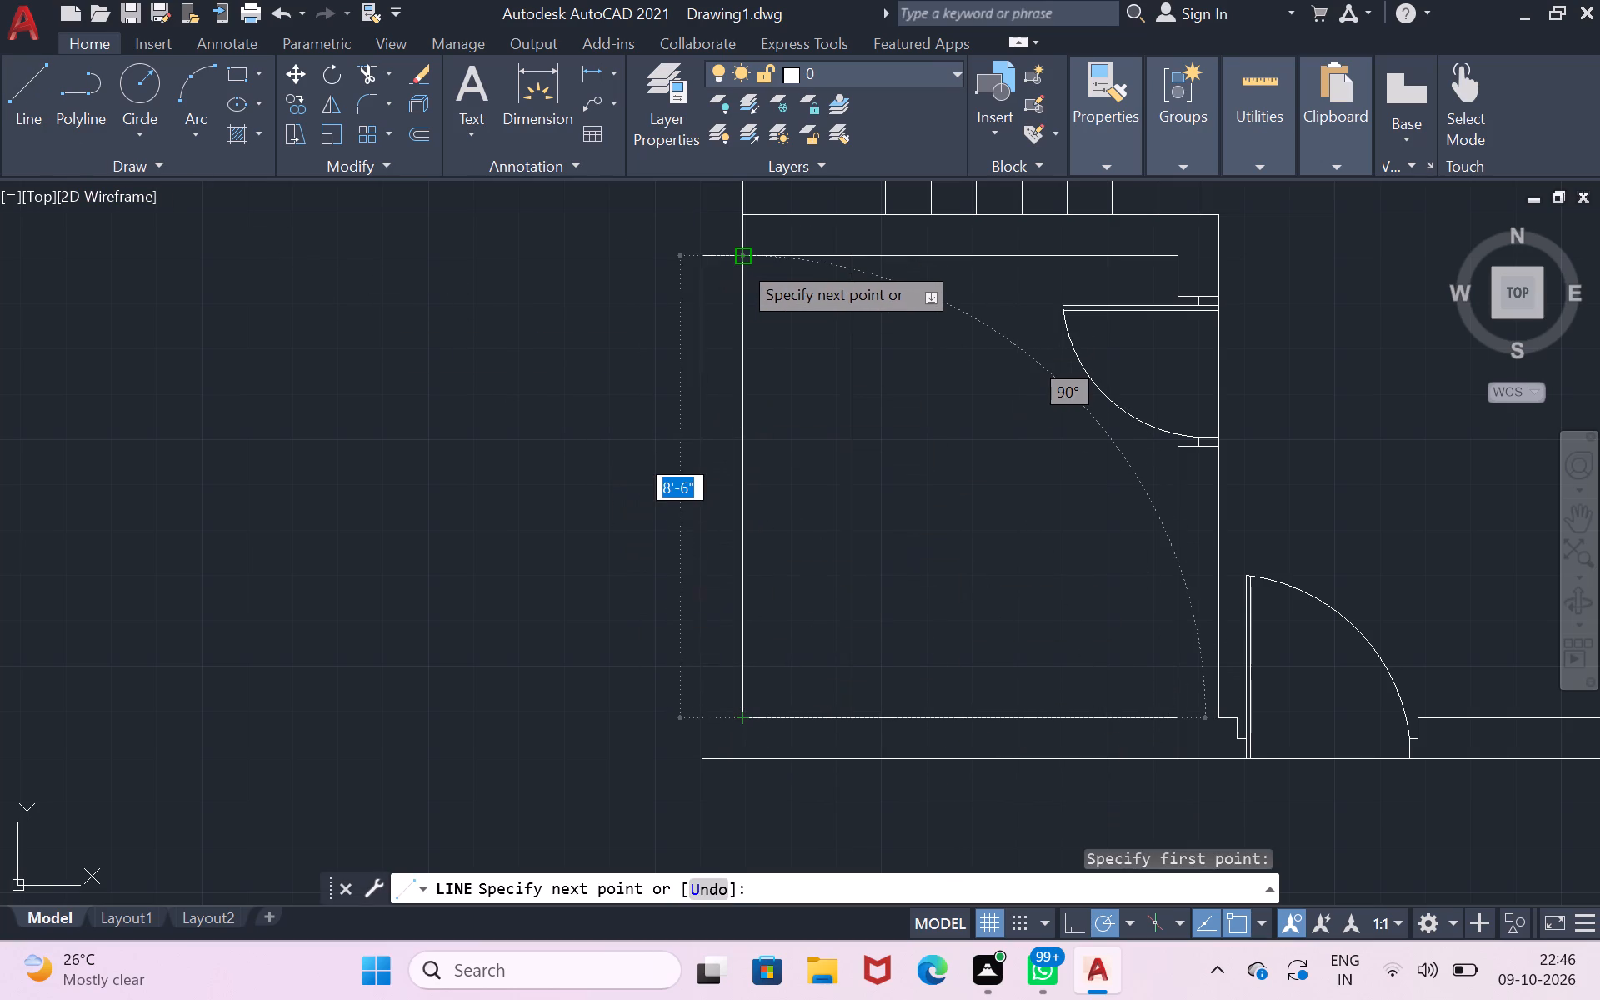
pyautogui.write("2'")
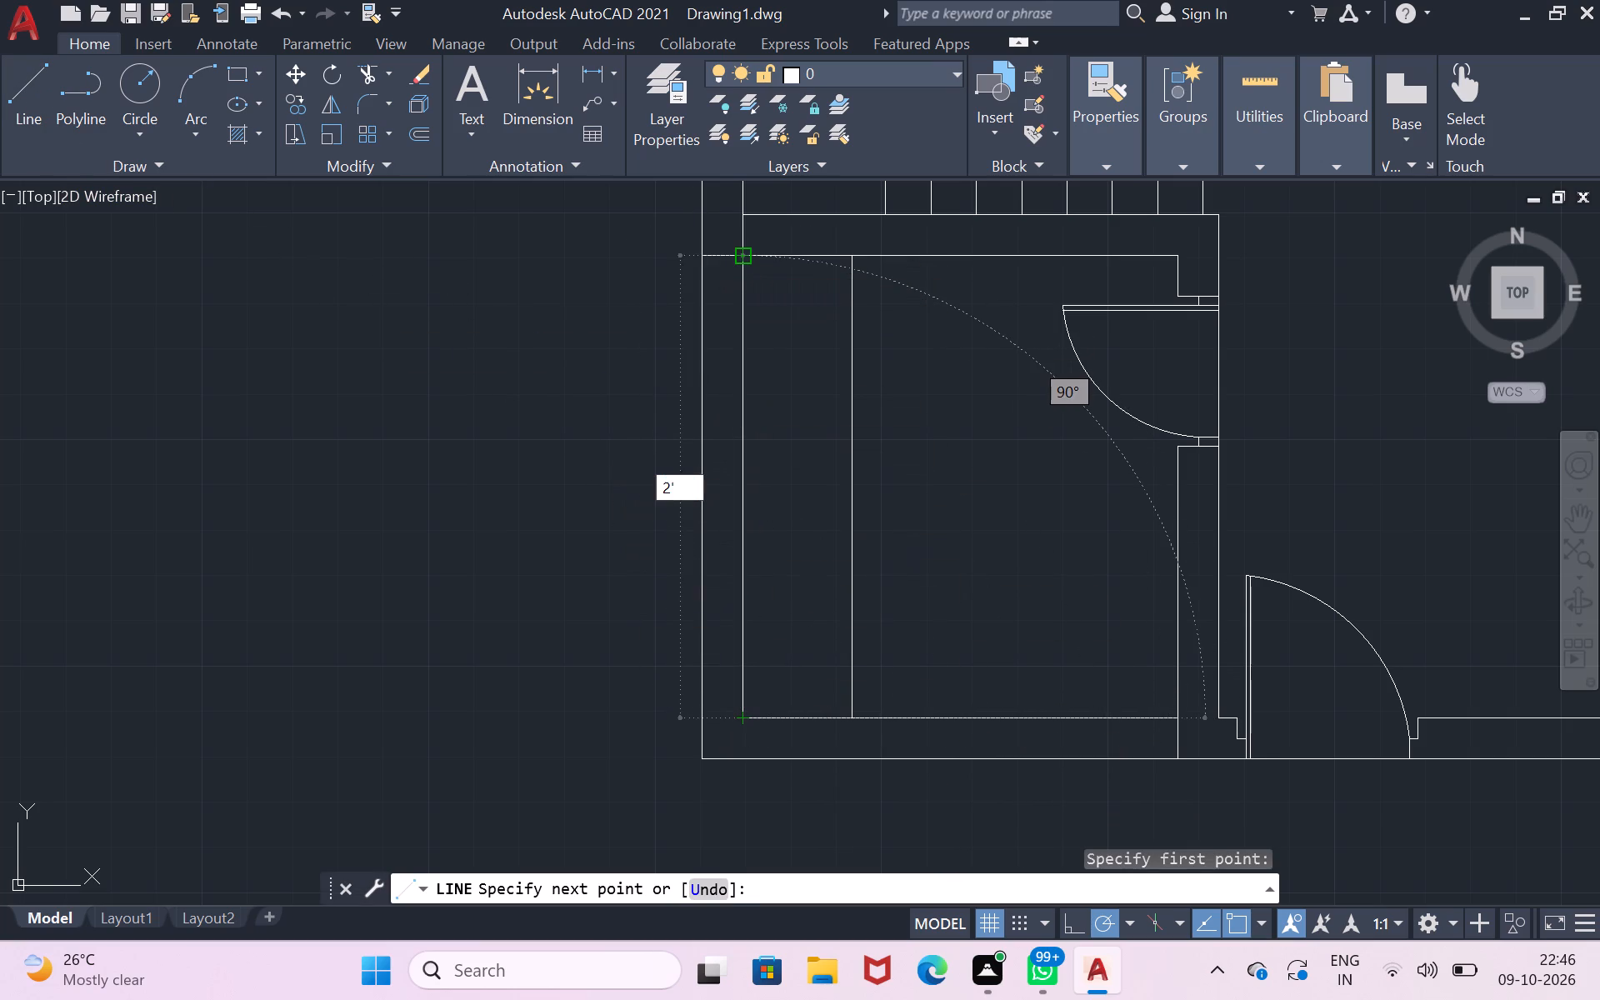
pyautogui.press('Return')
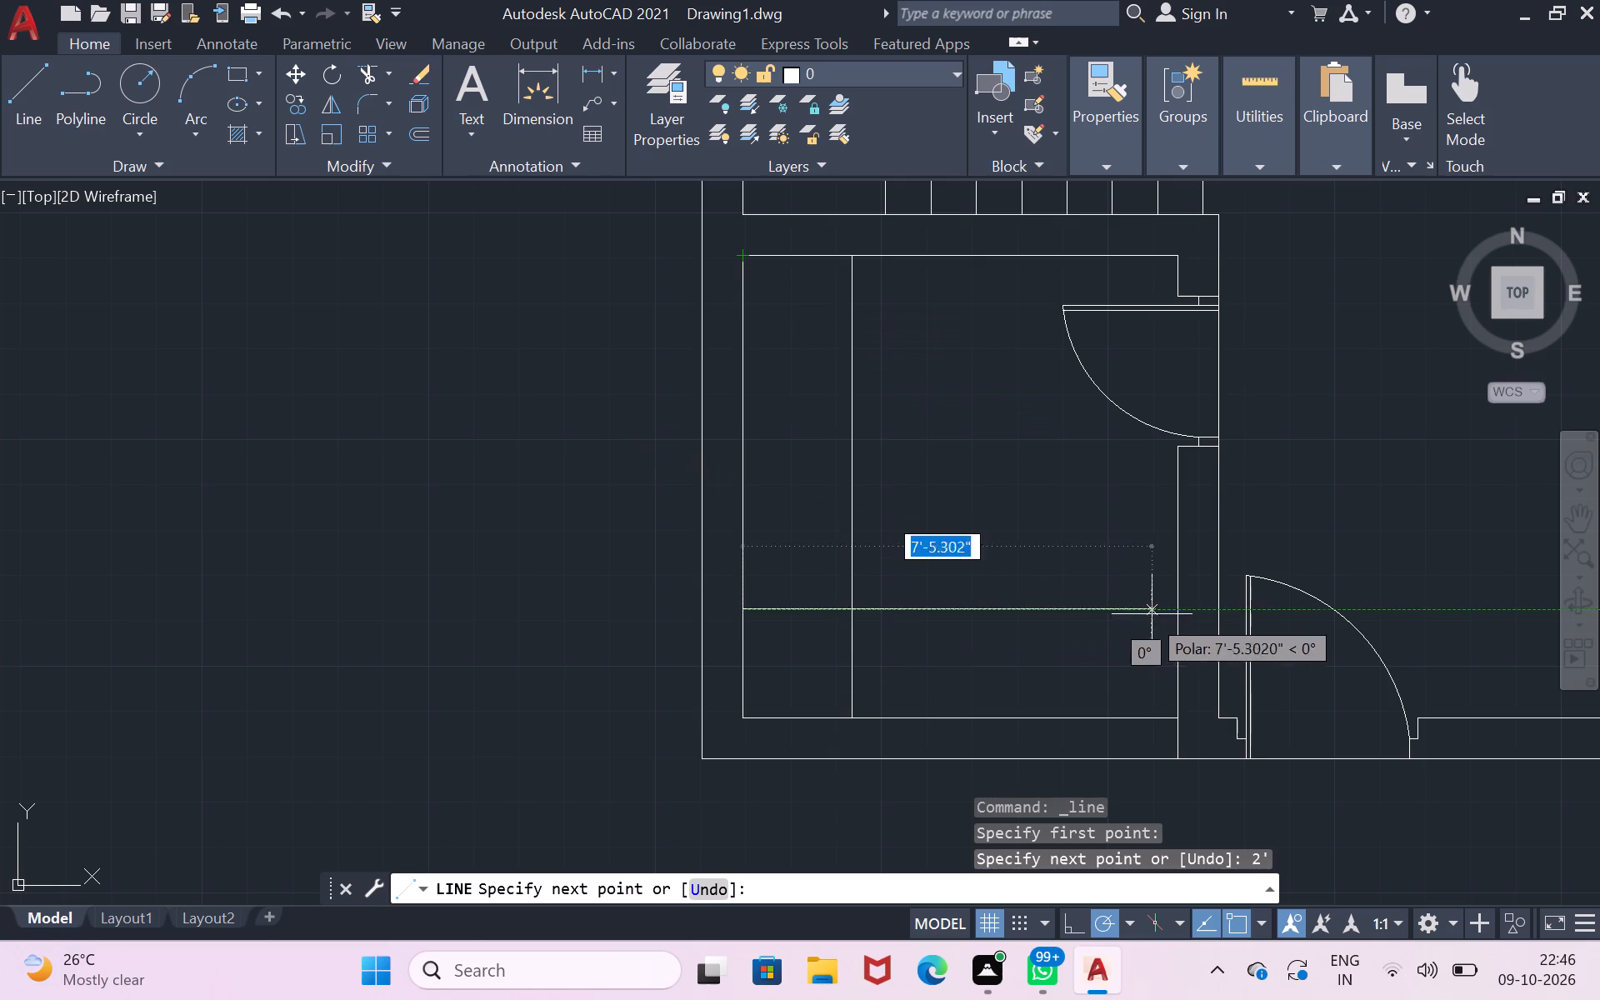
pyautogui.click(1178, 606)
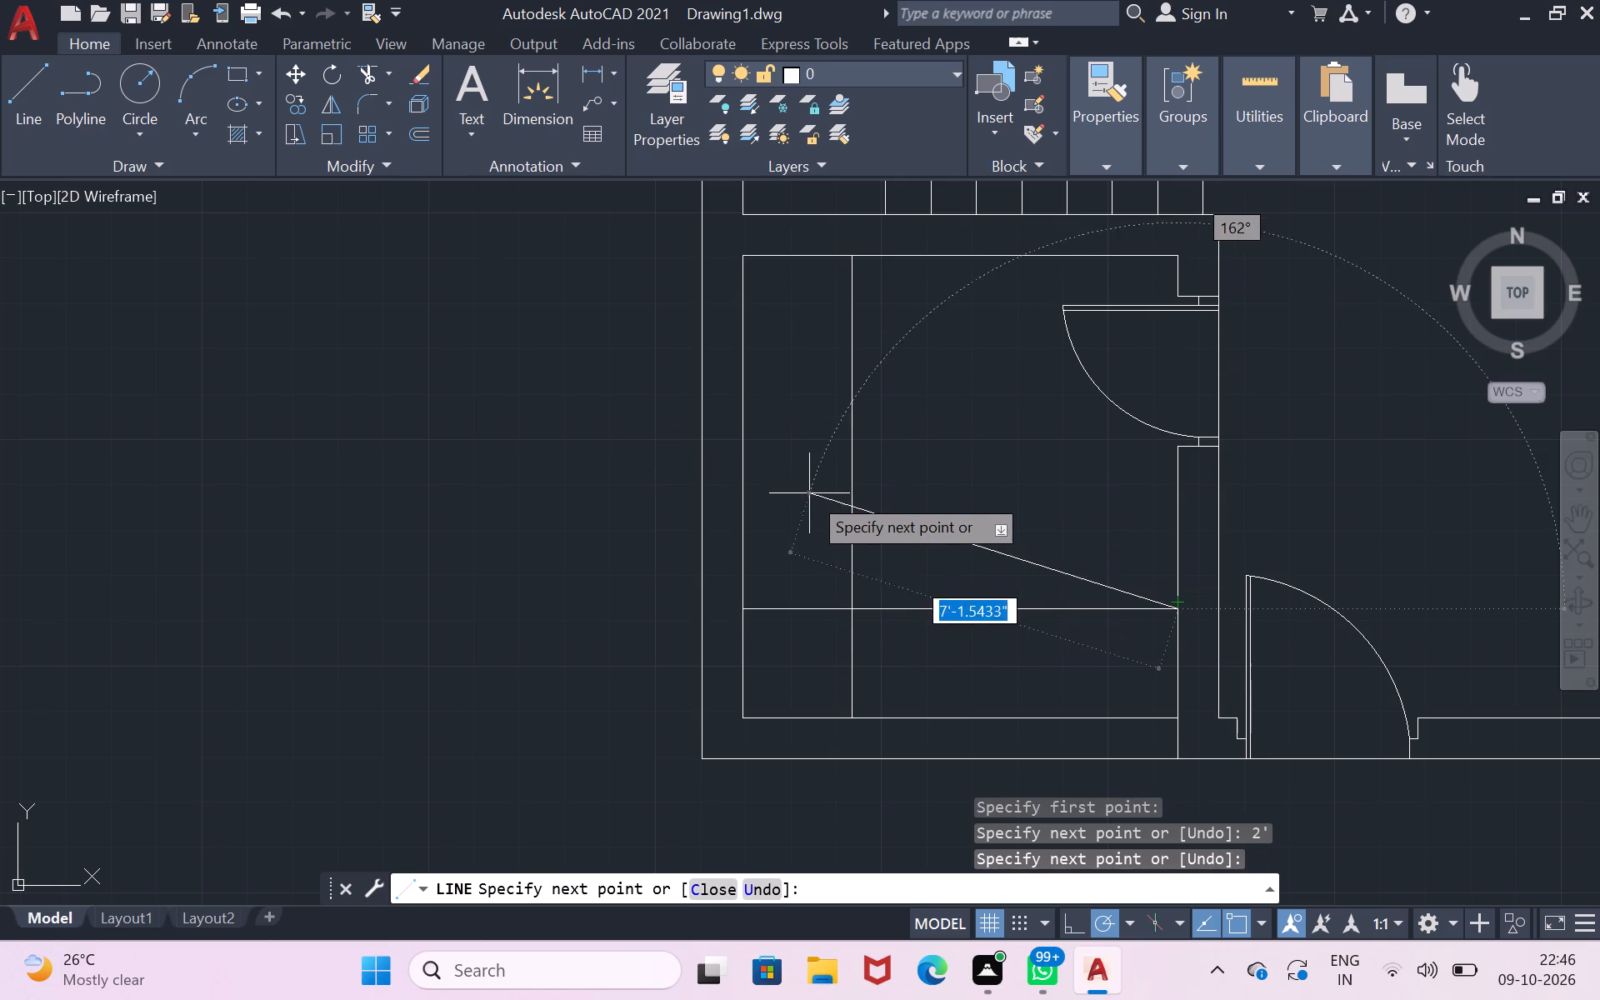
pyautogui.press('Return')
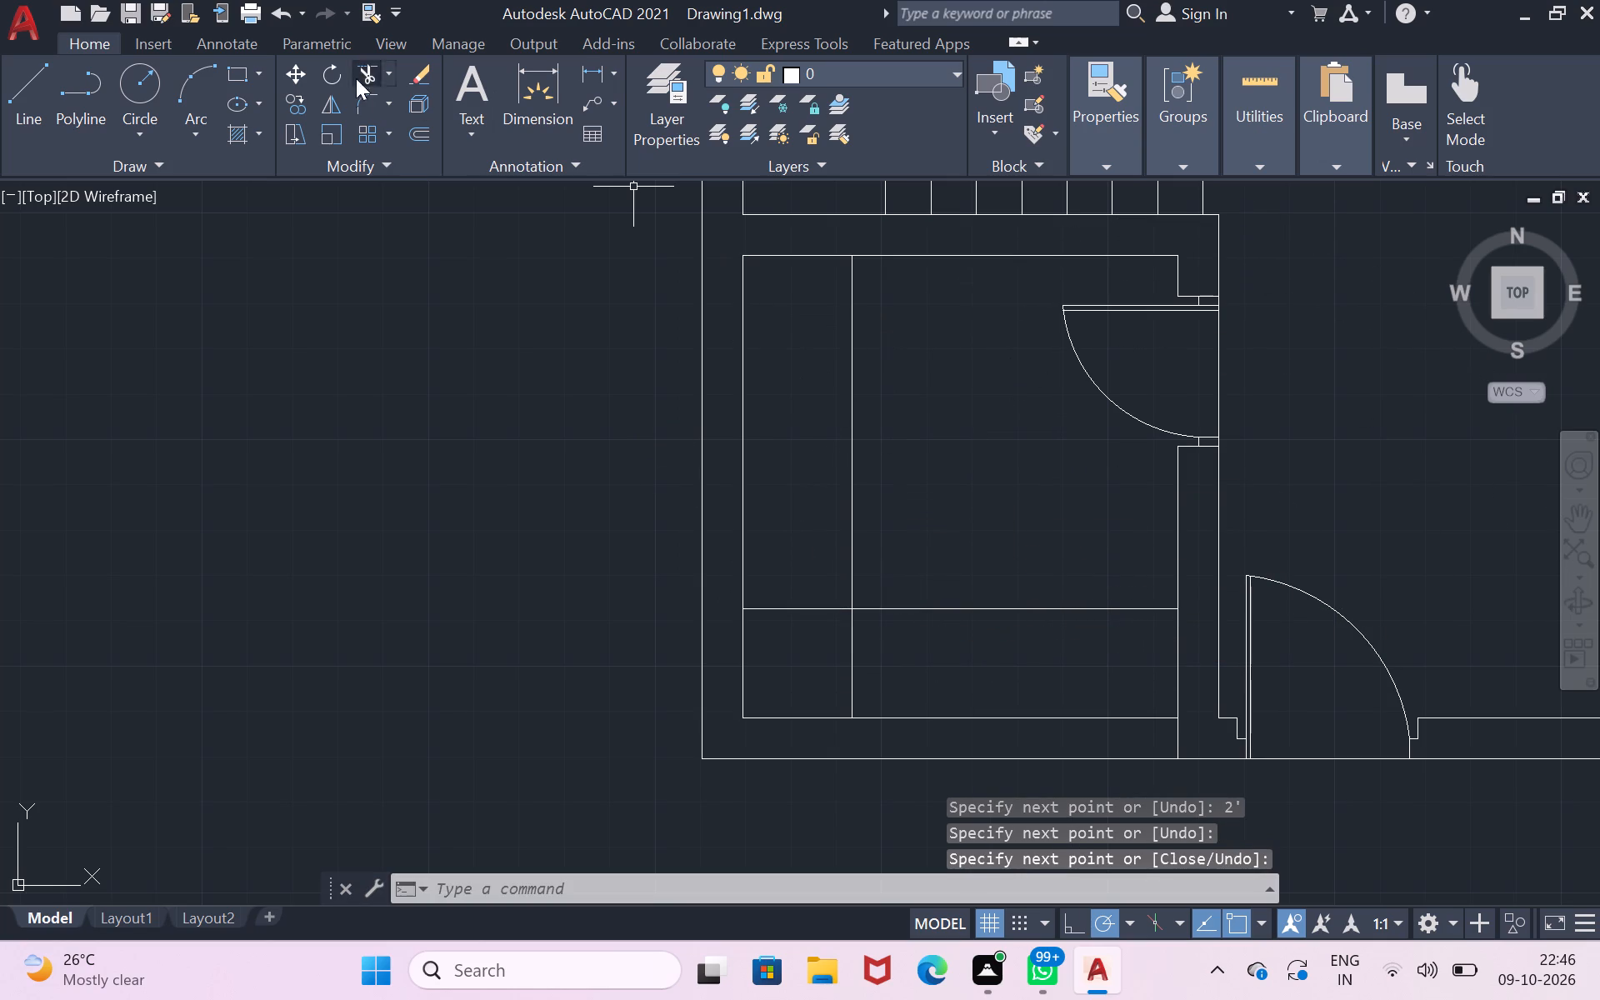
# Trim the two crossing line ends at the lower left, leaving a clean L-shaped counter edge.
pyautogui.click(366, 75)
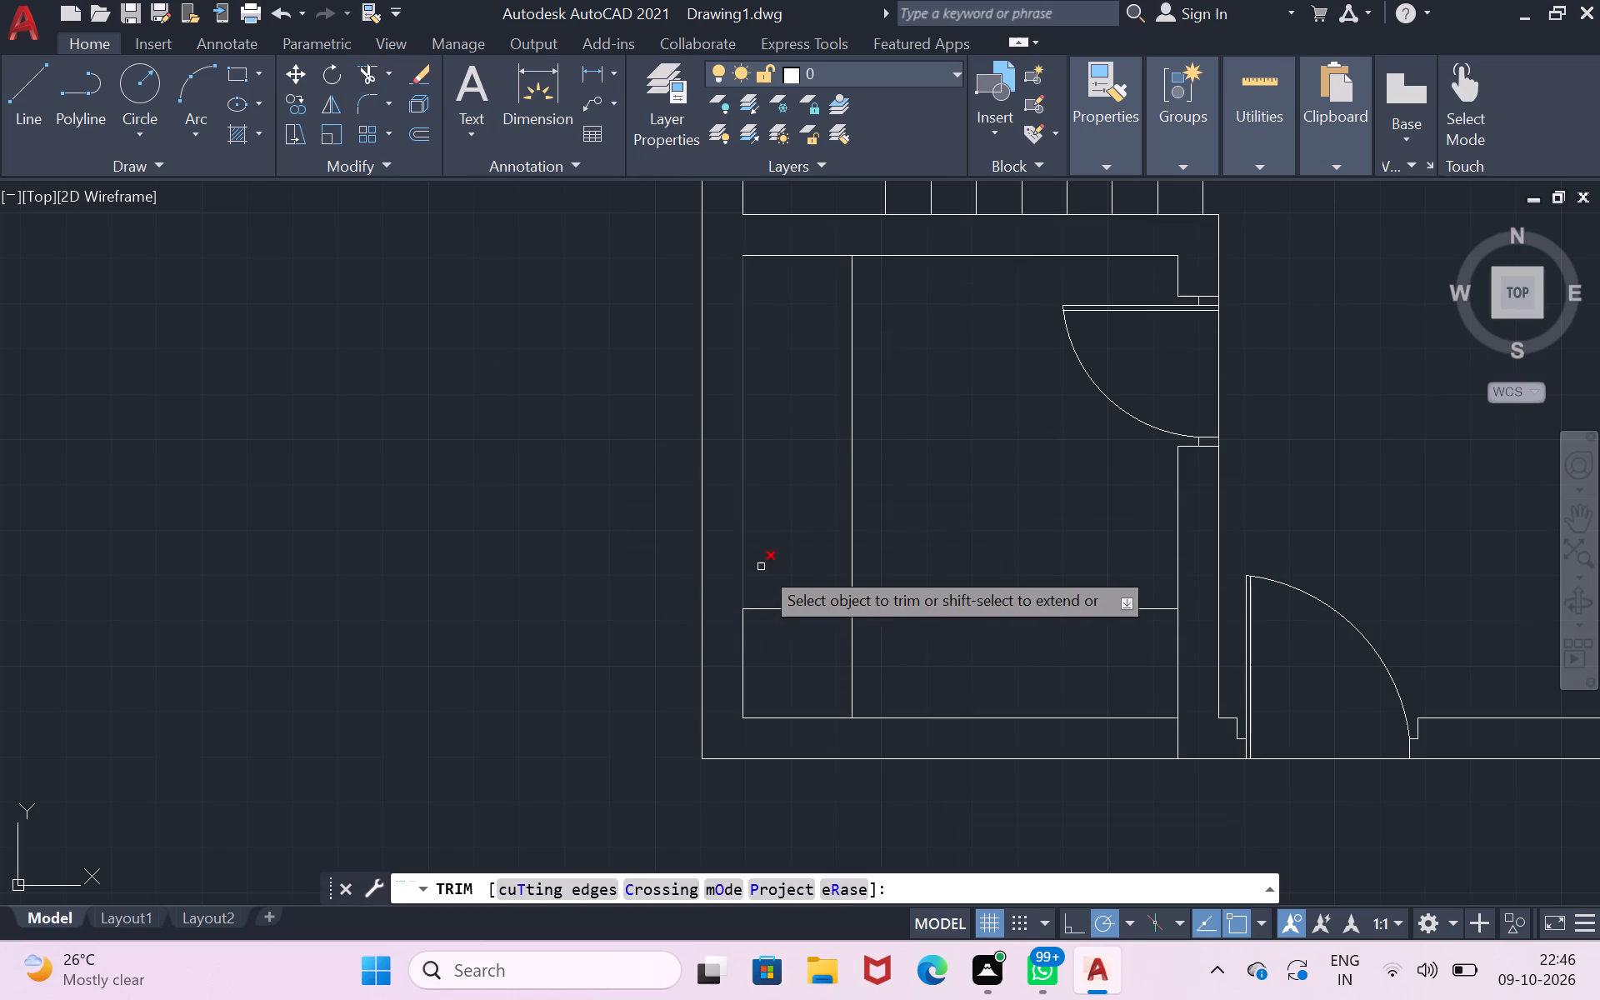
pyautogui.moveTo(782, 560); pyautogui.dragTo(901, 684)
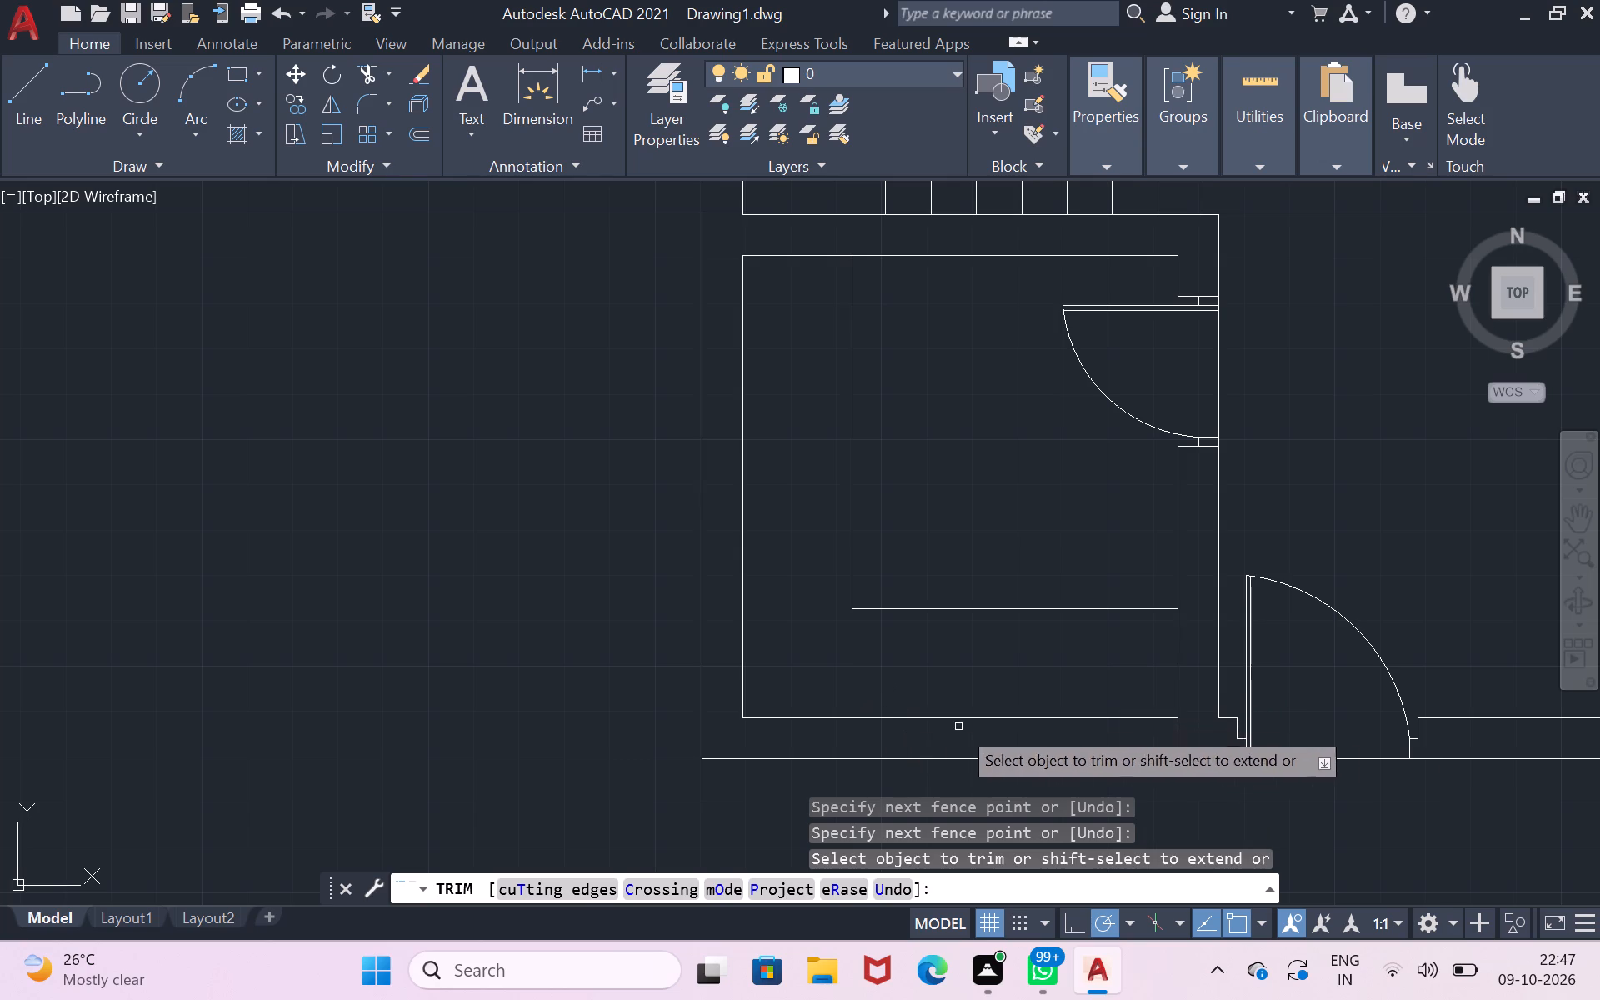
# Draw a rectangle about 3'-4" by 1'-3" inside the counter strip along the bottom wall.
pyautogui.click(1582, 515)
pyautogui.moveTo(1471, 513); pyautogui.dragTo(939, 487)
pyautogui.scroll(-1, 1354, 447)
pyautogui.moveTo(1346, 409); pyautogui.dragTo(1136, 486)
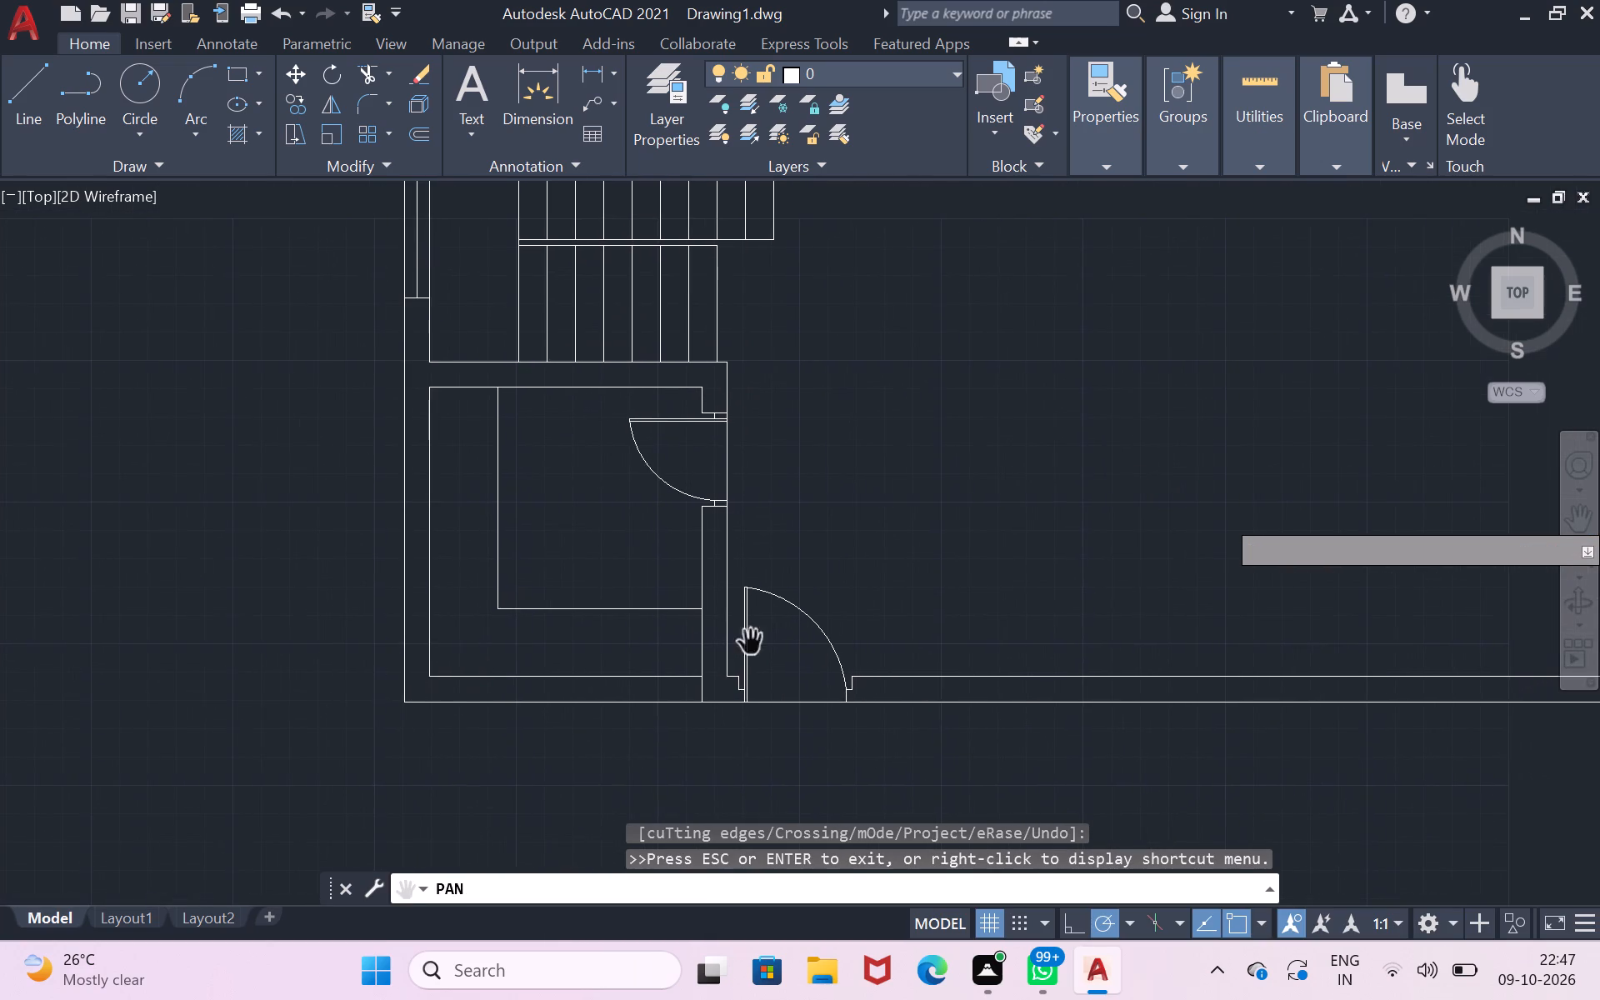
pyautogui.scroll(1, 666, 605)
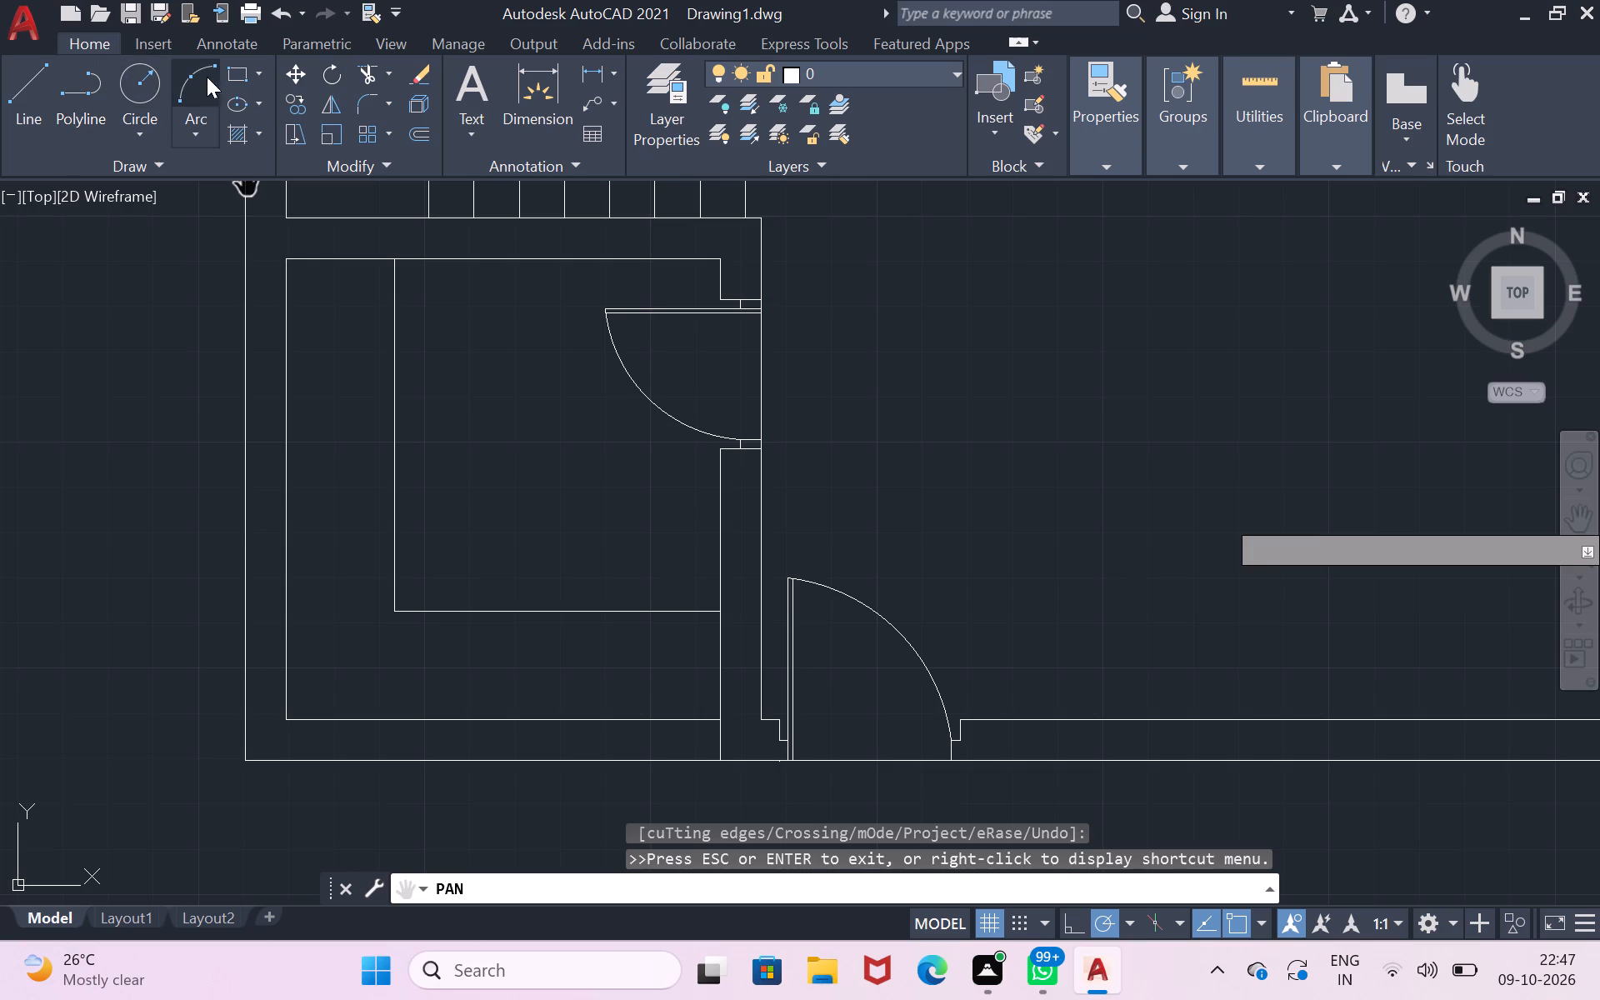
pyautogui.click(228, 73)
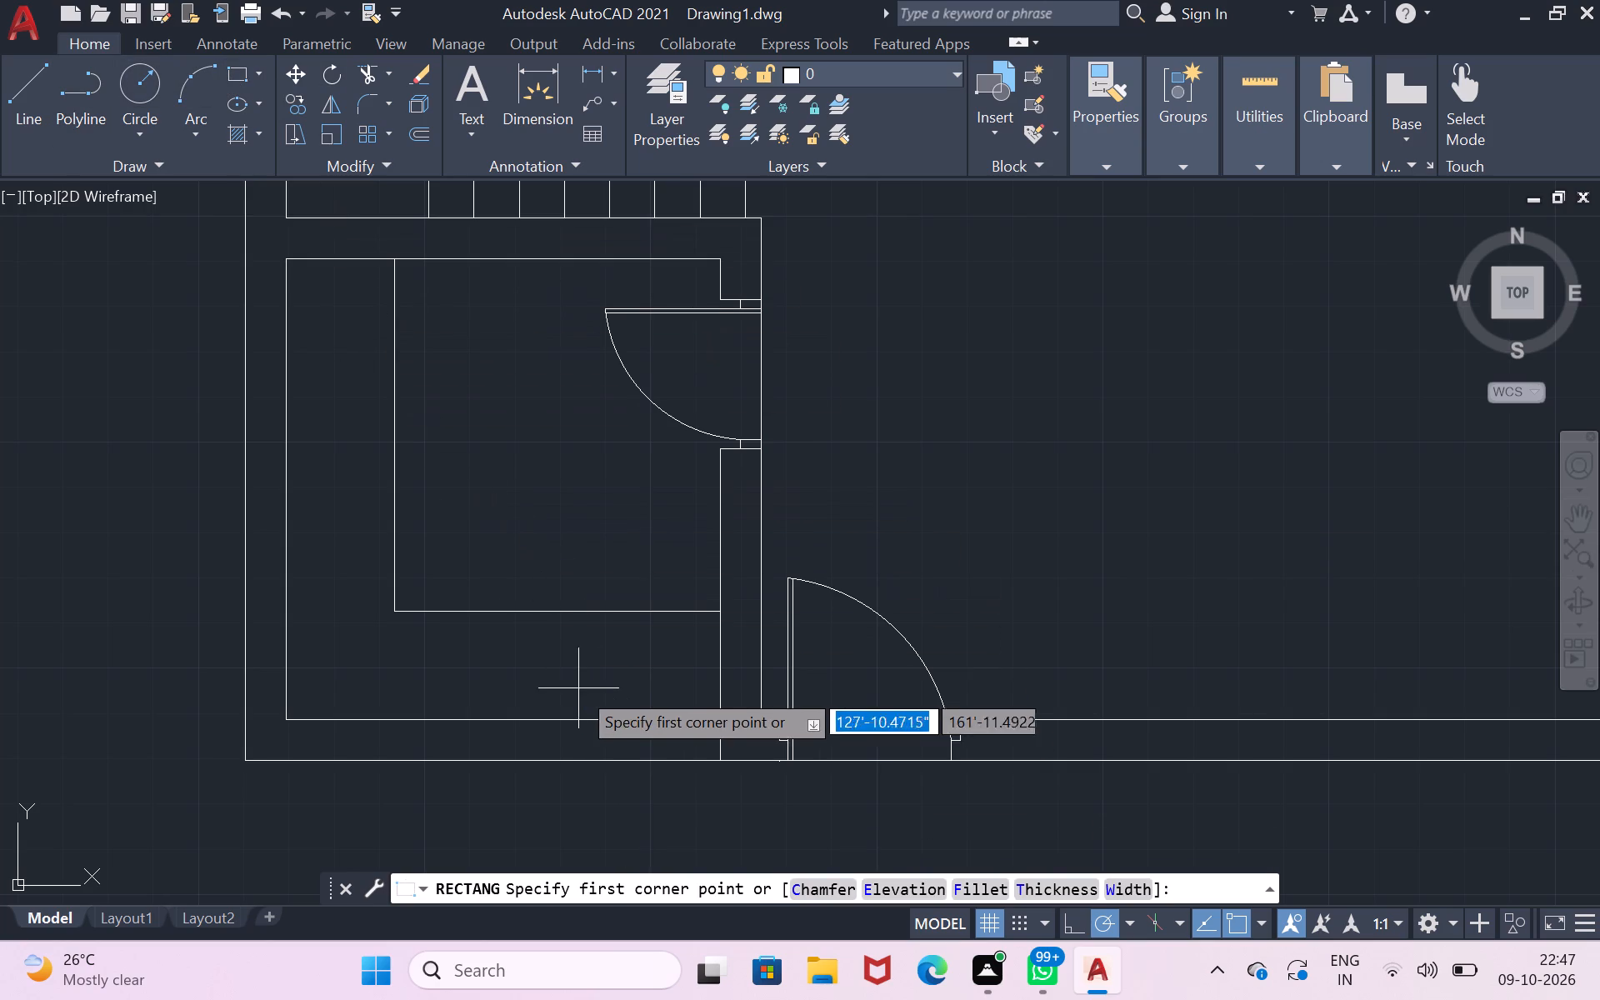
pyautogui.click(497, 638)
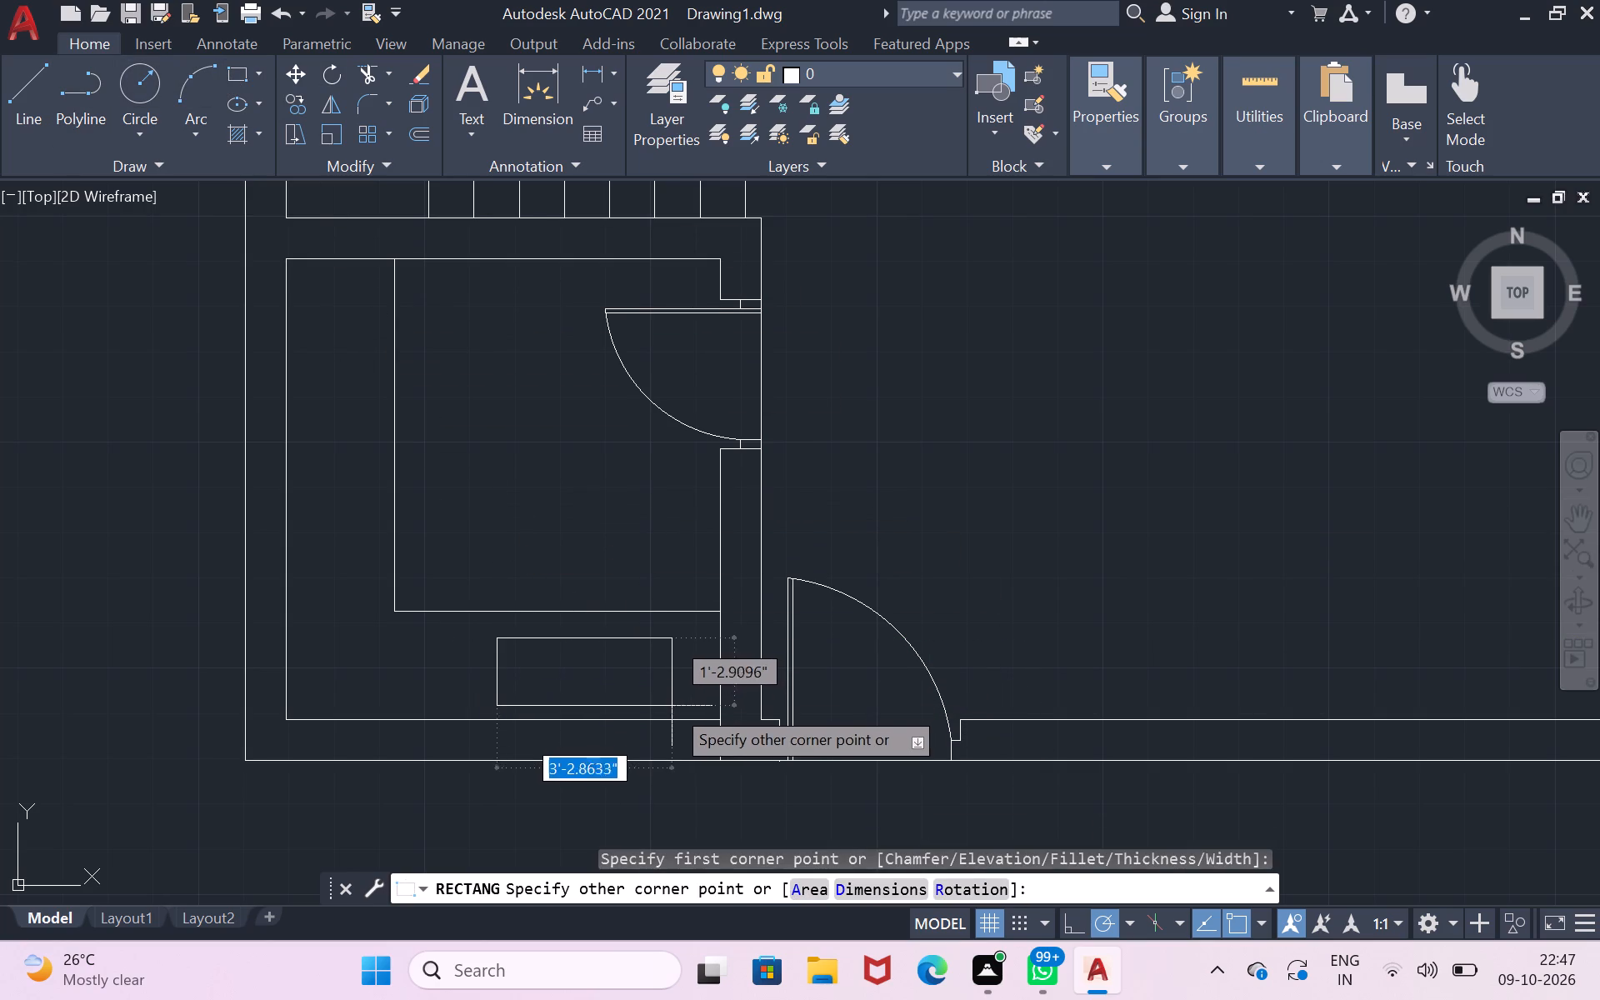
pyautogui.scroll(1, 675, 707)
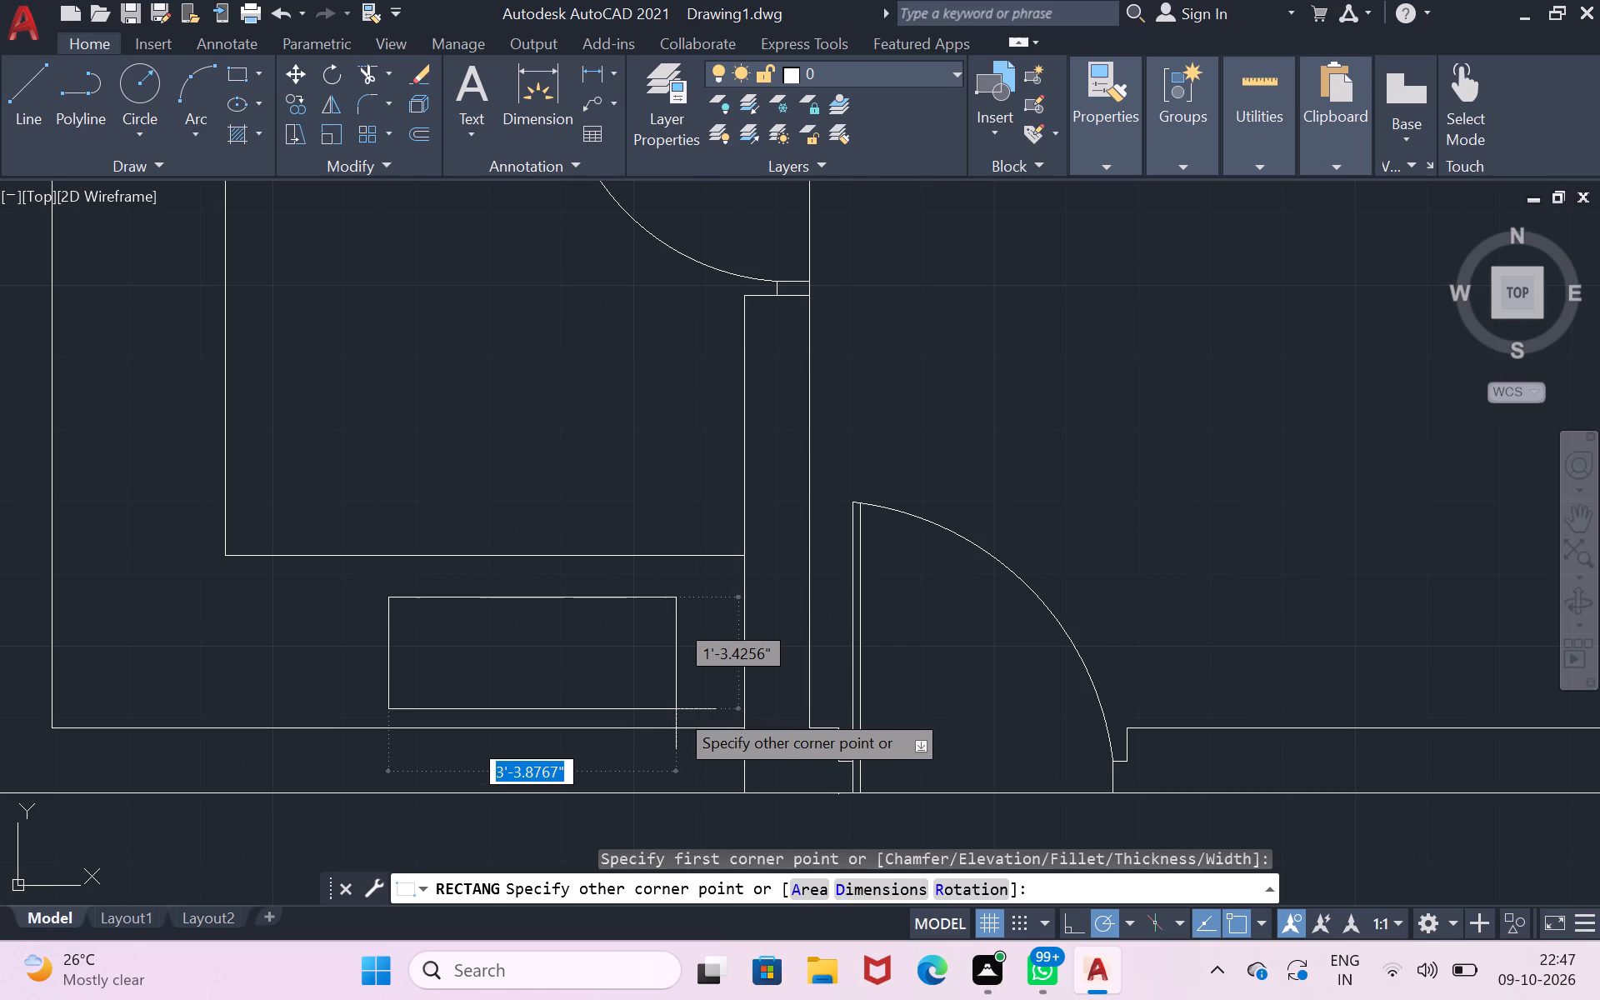
pyautogui.click(676, 709)
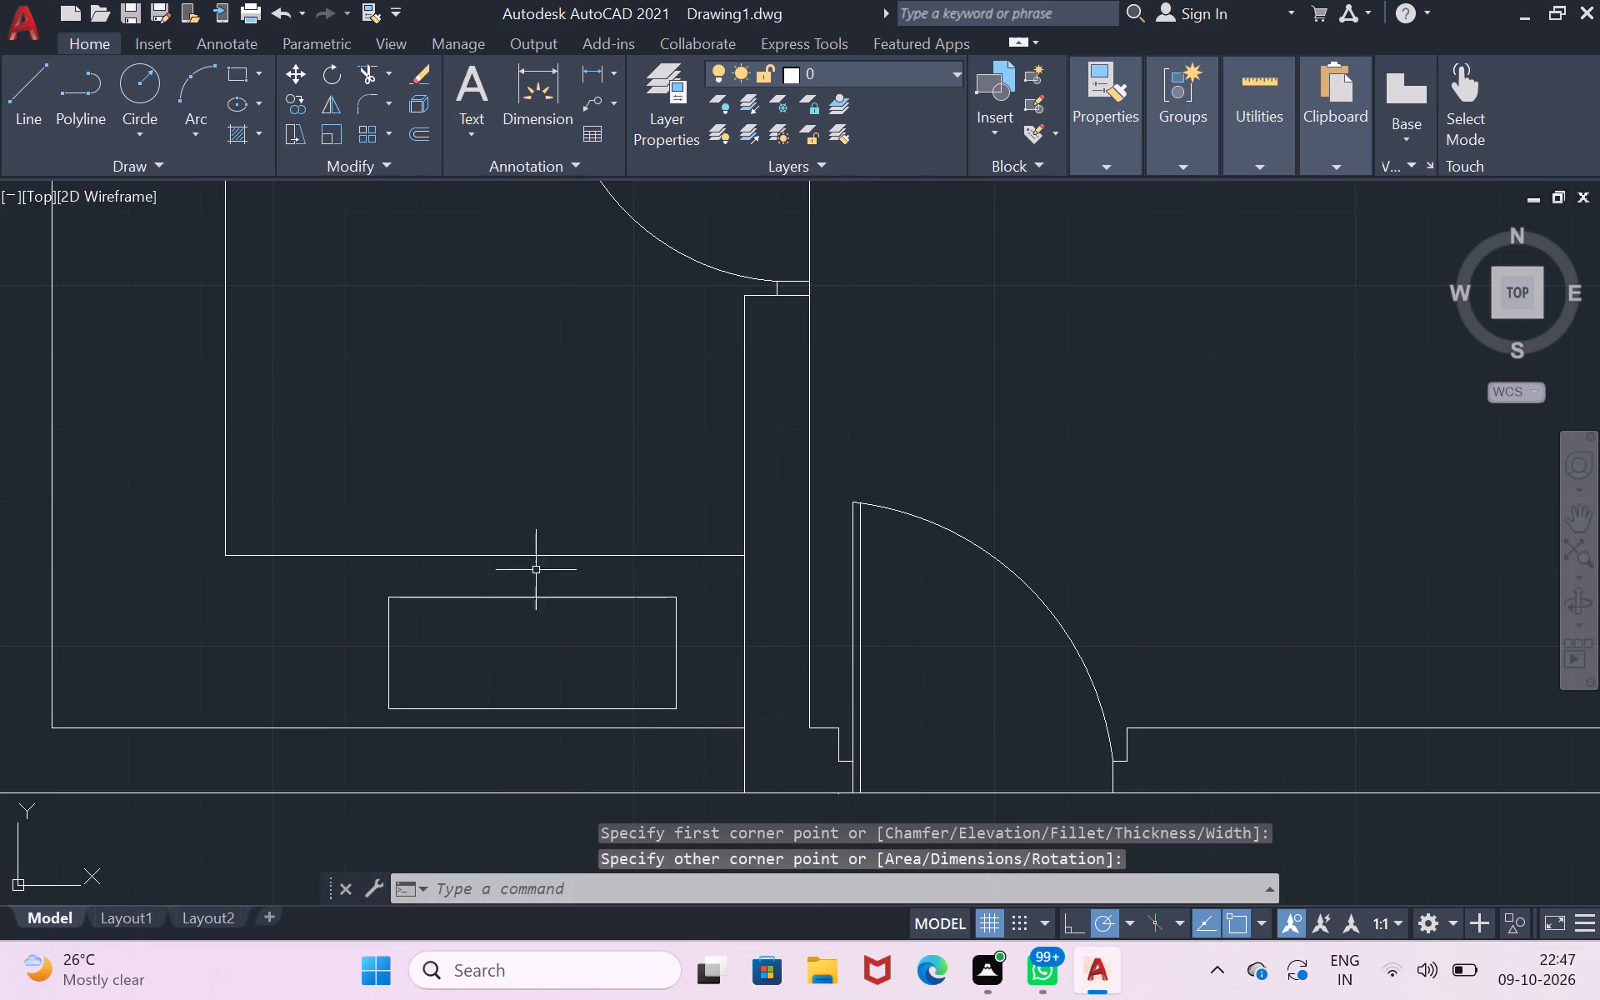
# Draw a second rectangle about 3'-2" by 1'-1" just inside the counter rectangle.
pyautogui.click(234, 67)
pyautogui.scroll(2, 555, 672)
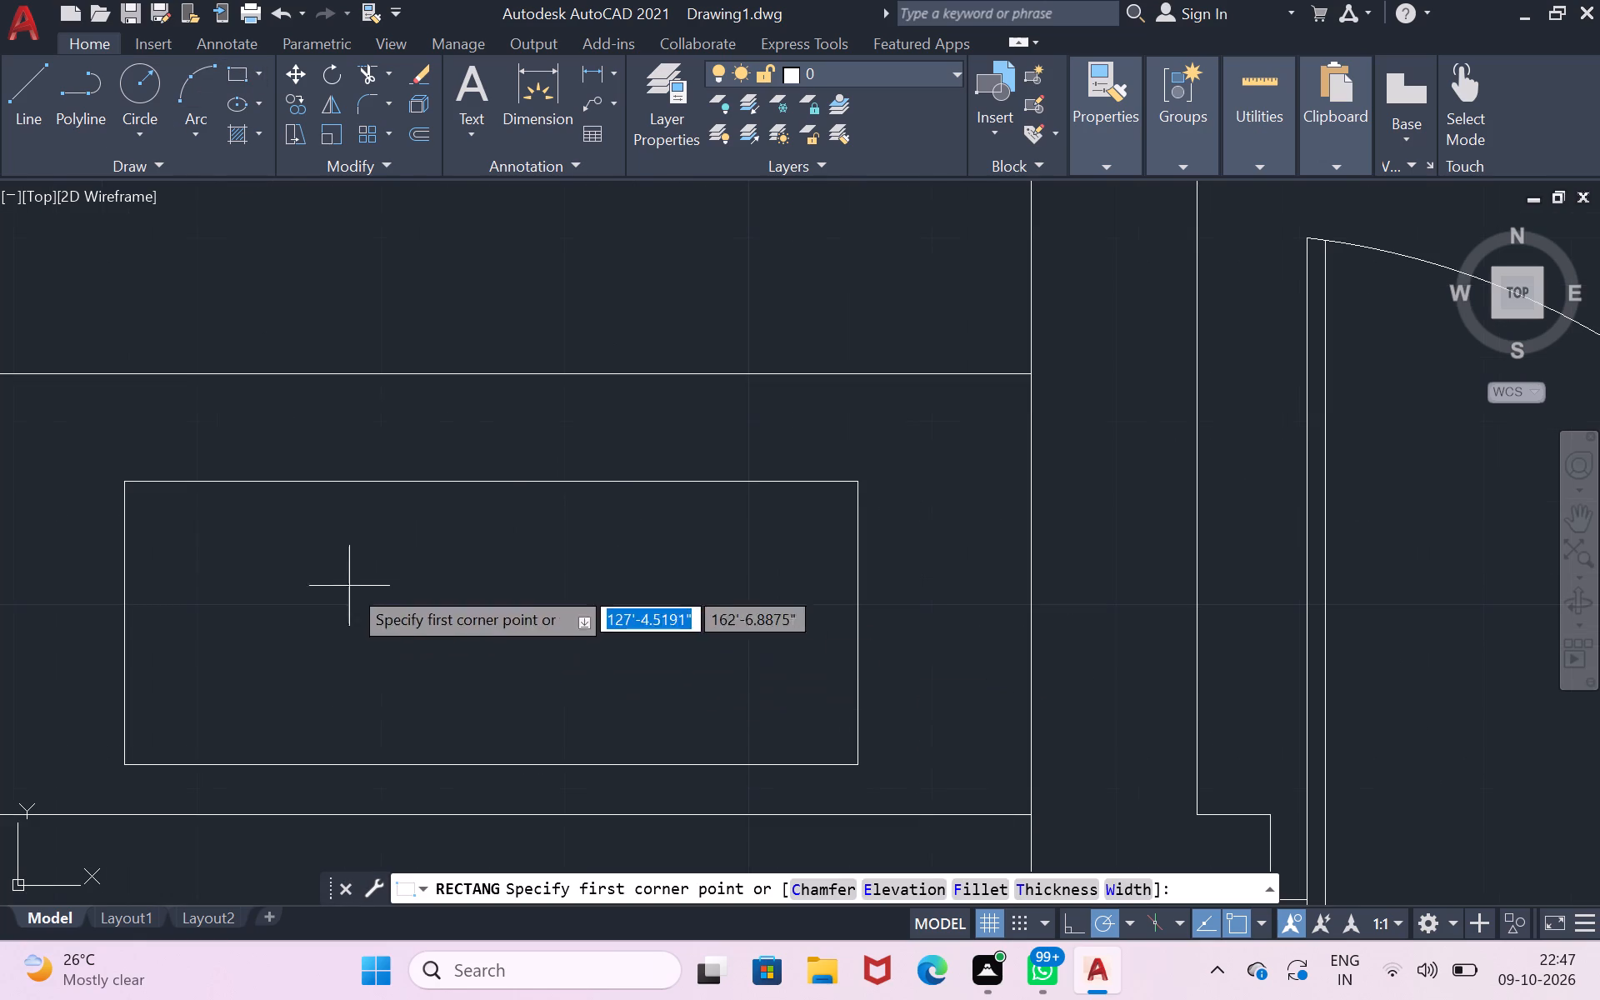
pyautogui.click(139, 508)
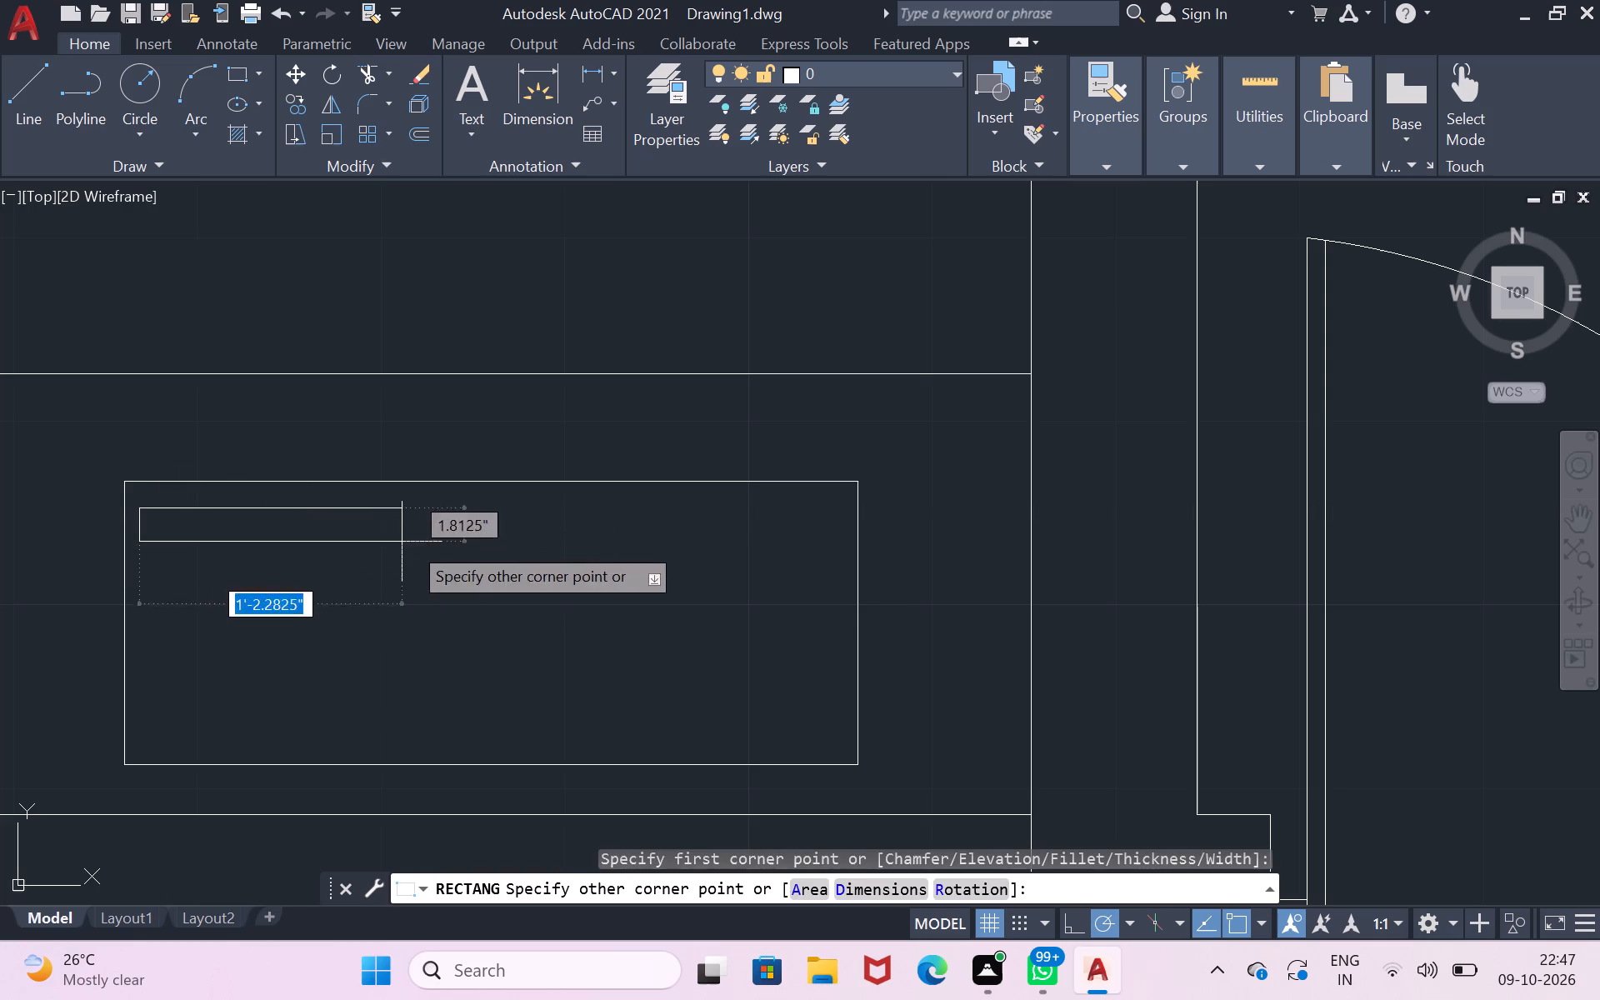
pyautogui.click(832, 746)
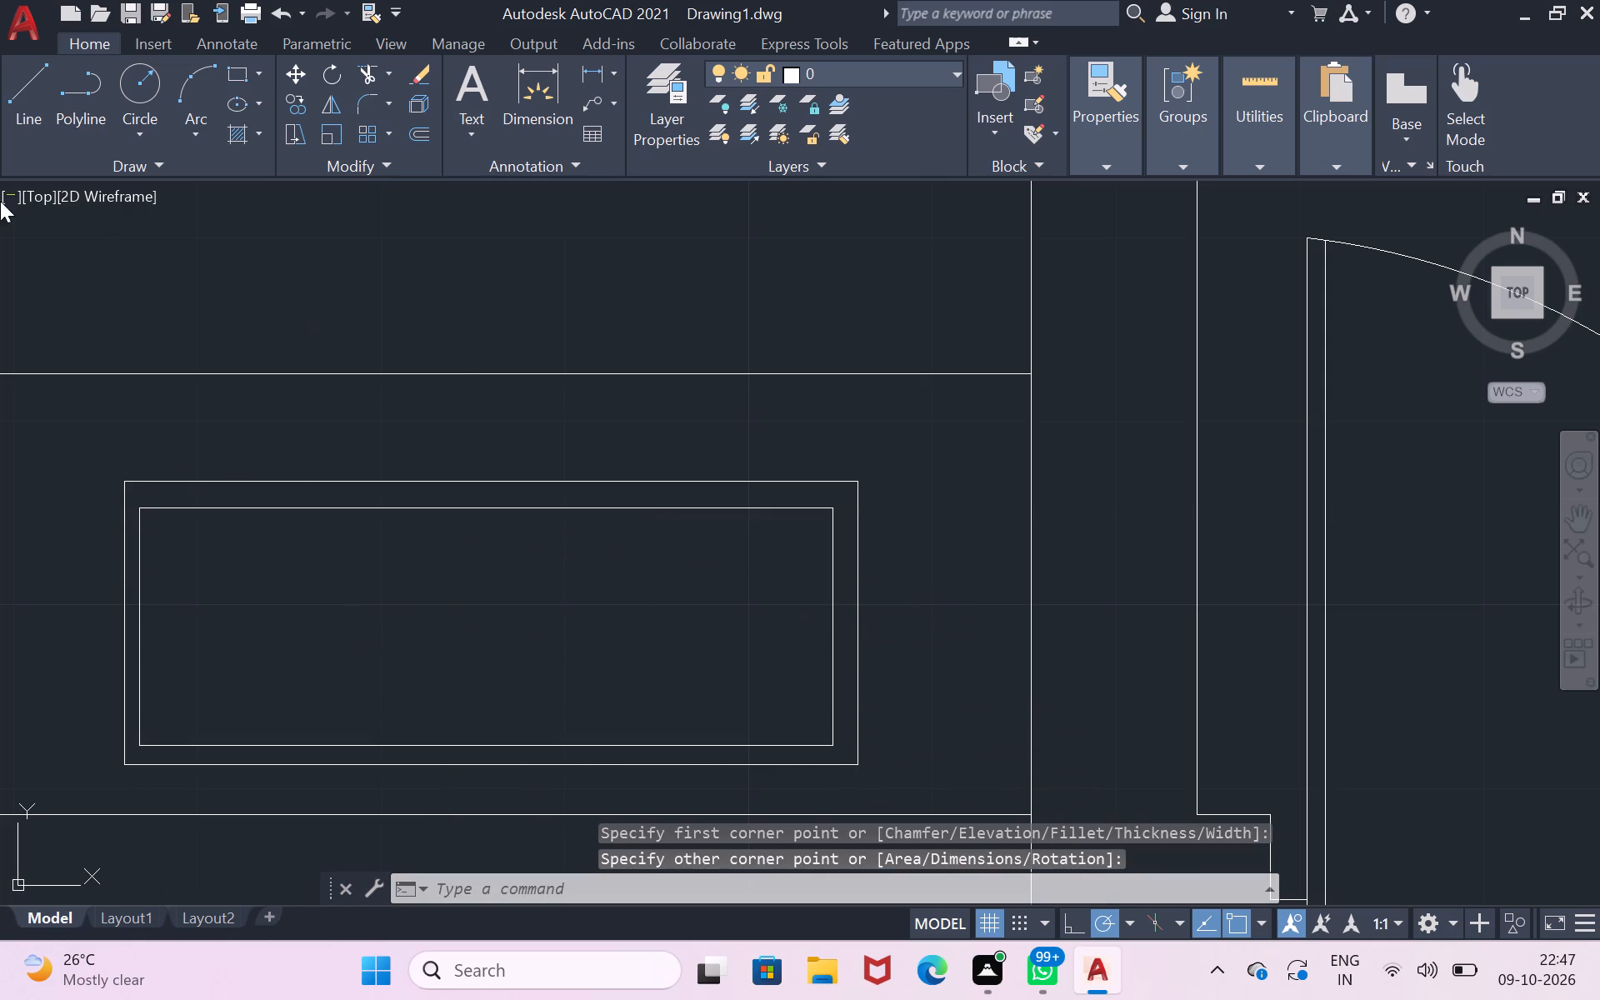
# Draw a vertical line between the midpoints of the inner rectangle's bottom and top edges, dividing it in half.
pyautogui.click(16, 109)
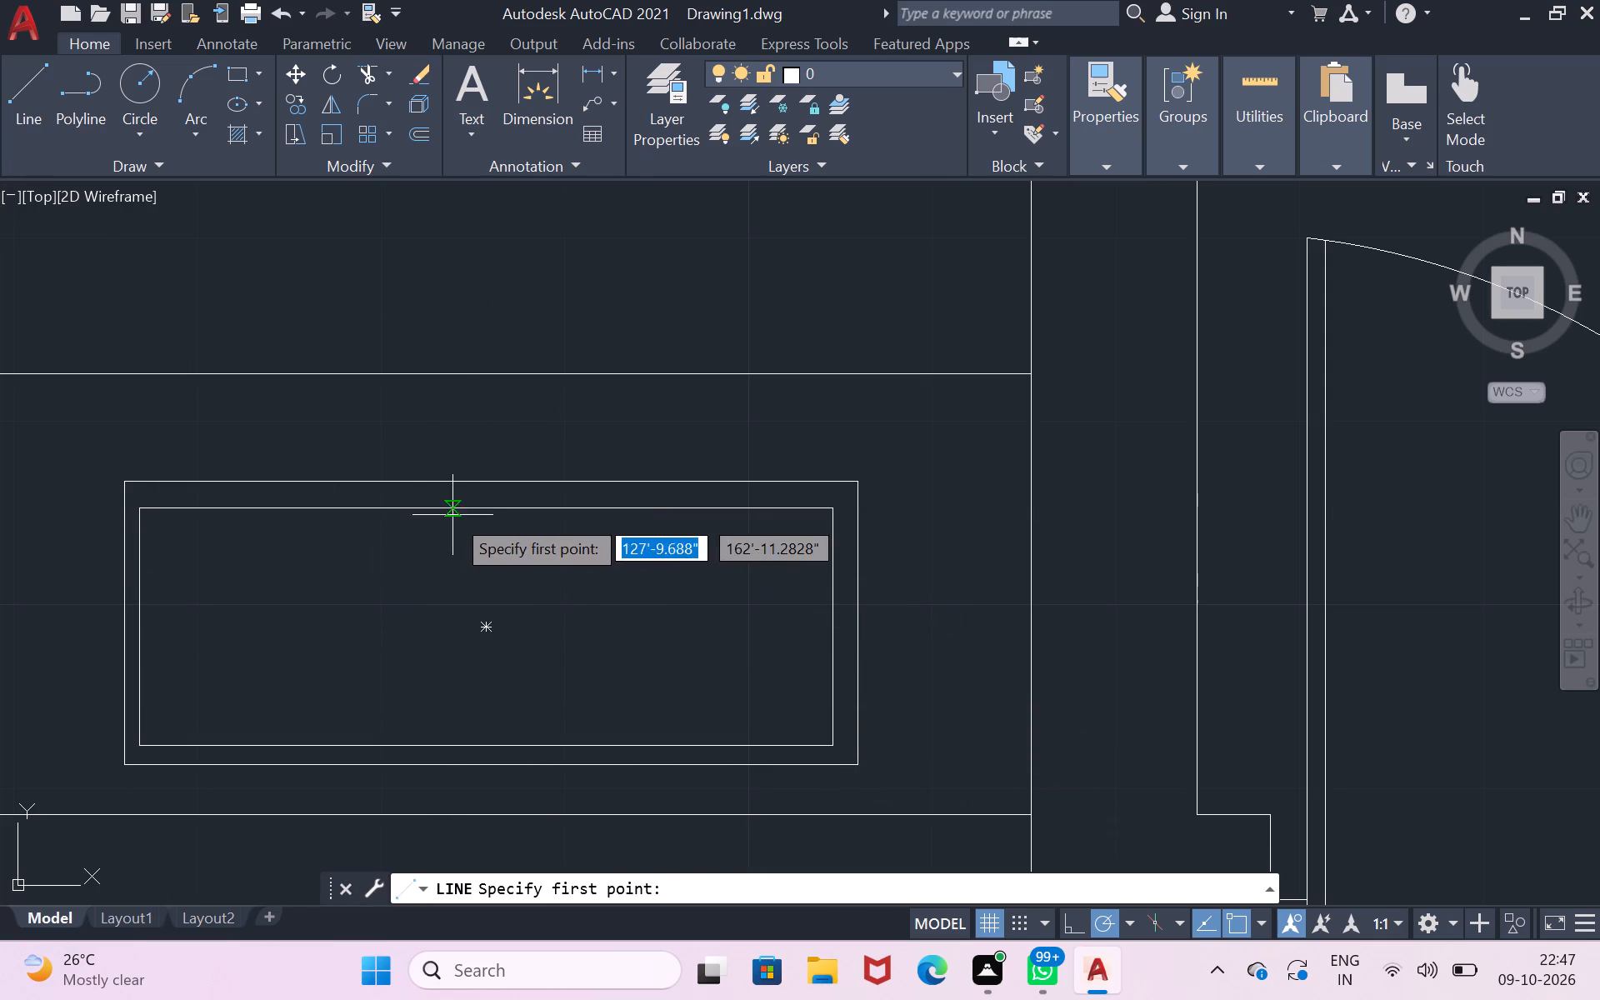
pyautogui.click(487, 745)
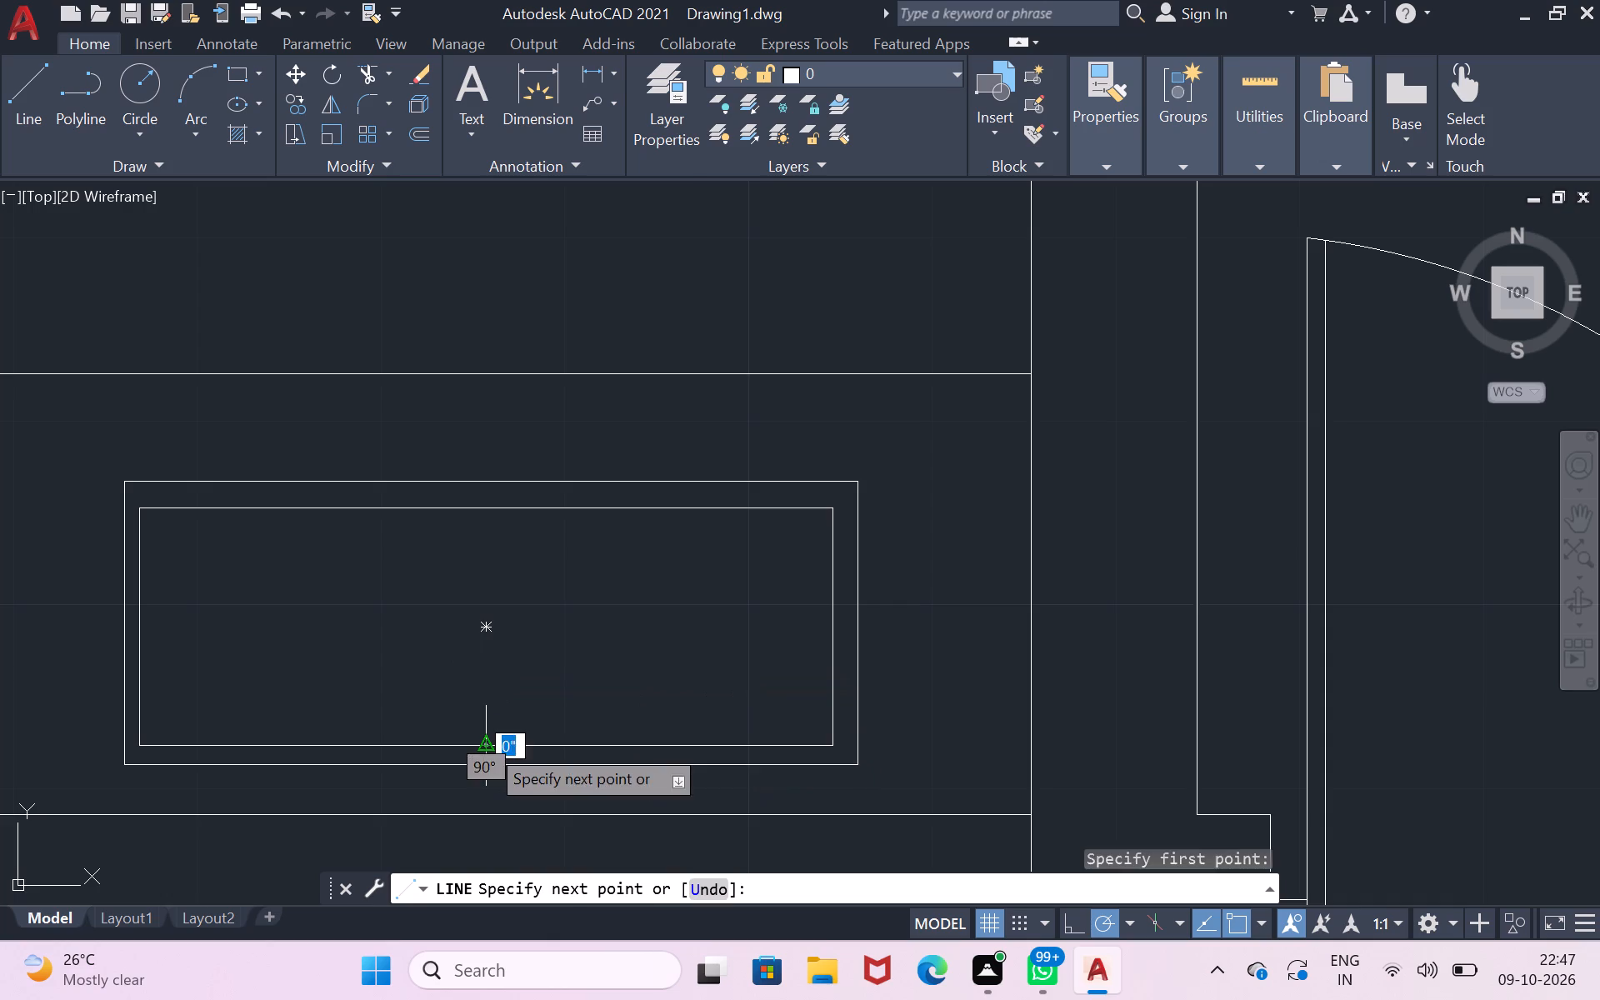
pyautogui.click(482, 516)
pyautogui.press('Return')
pyautogui.press('\\')
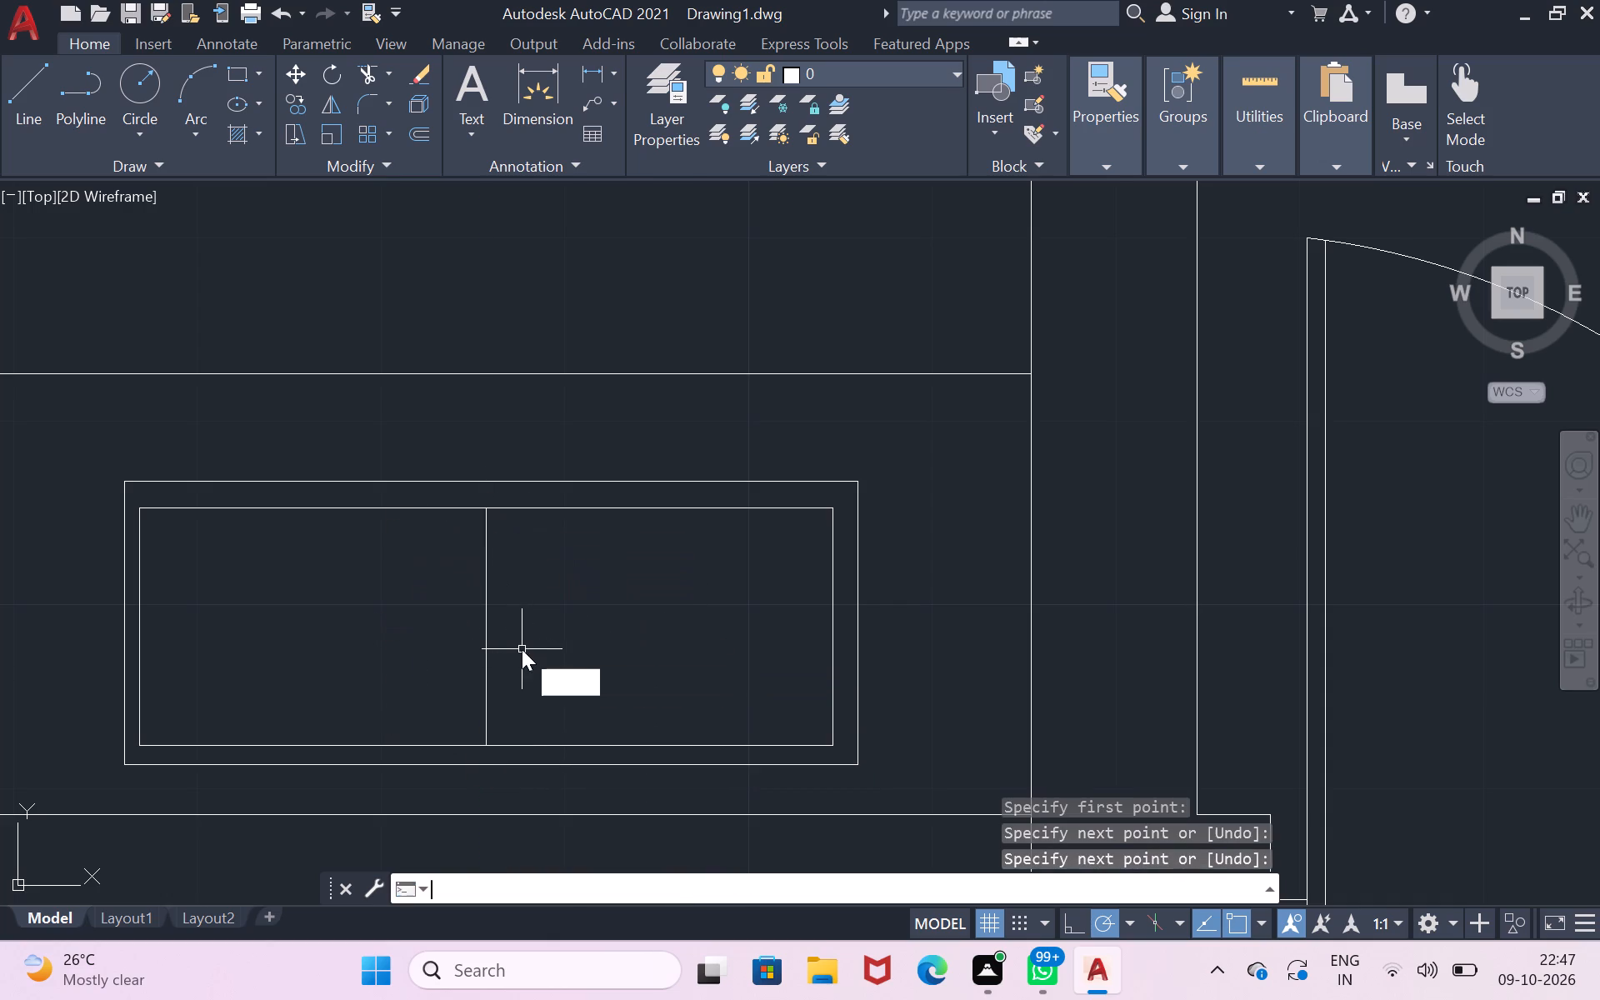
# Draw a horizontal line about 1'-7" long across the inner rectangle's right half, just below its top edge.
pyautogui.click(17, 90)
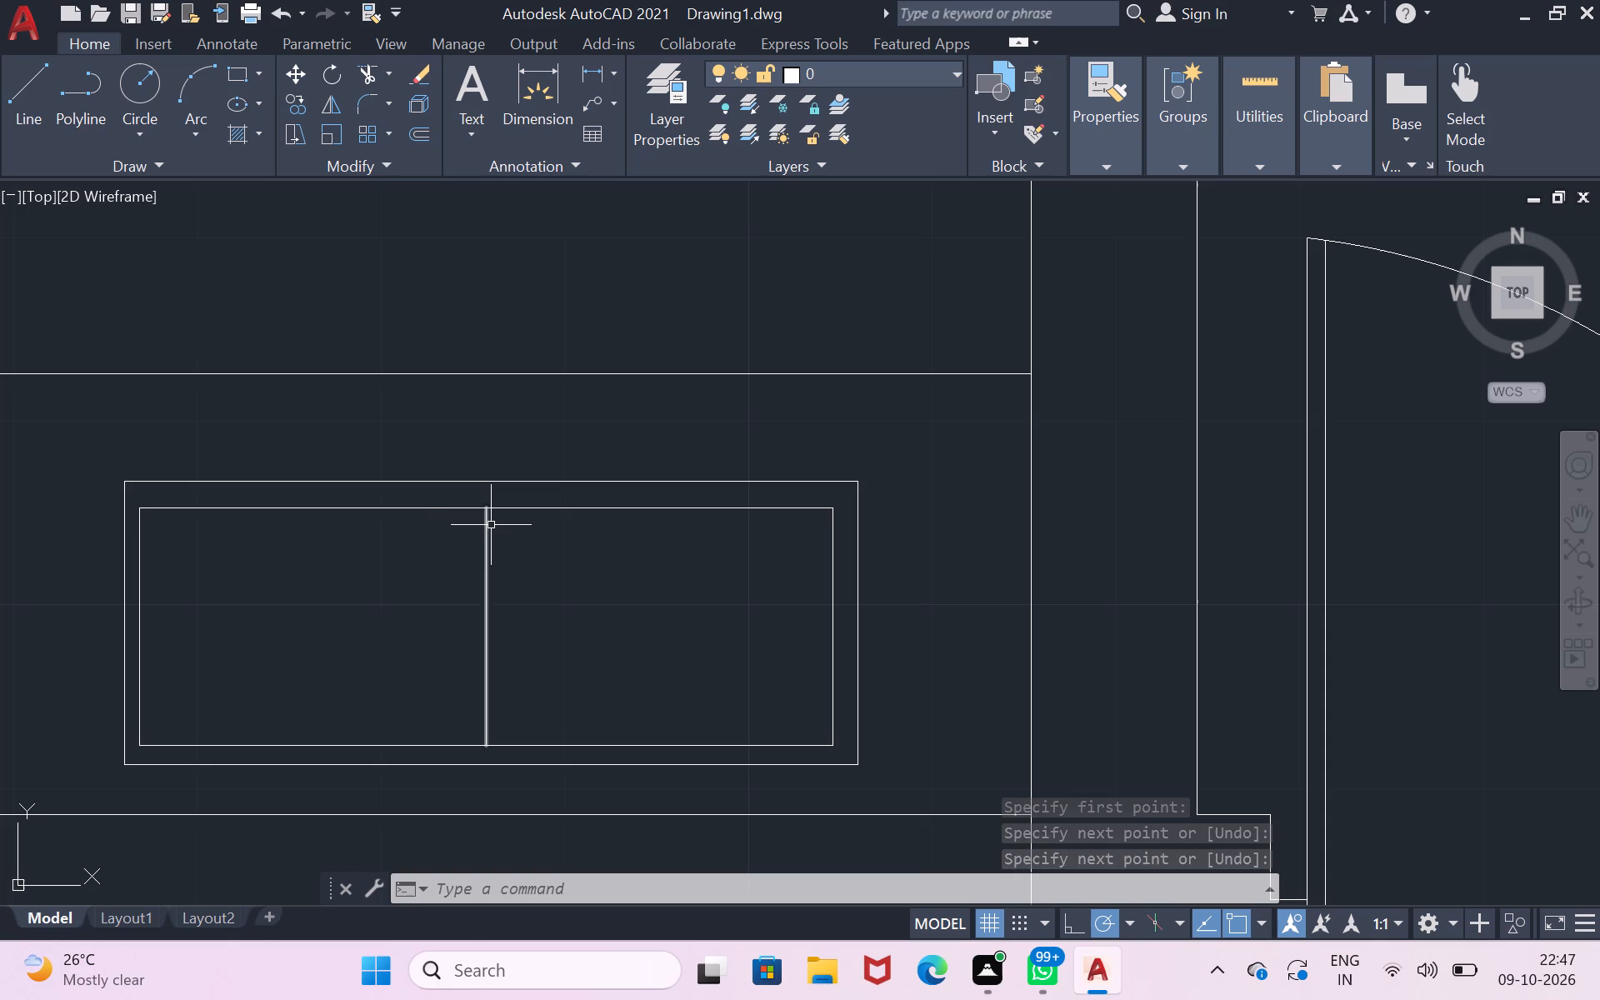
pyautogui.click(22, 102)
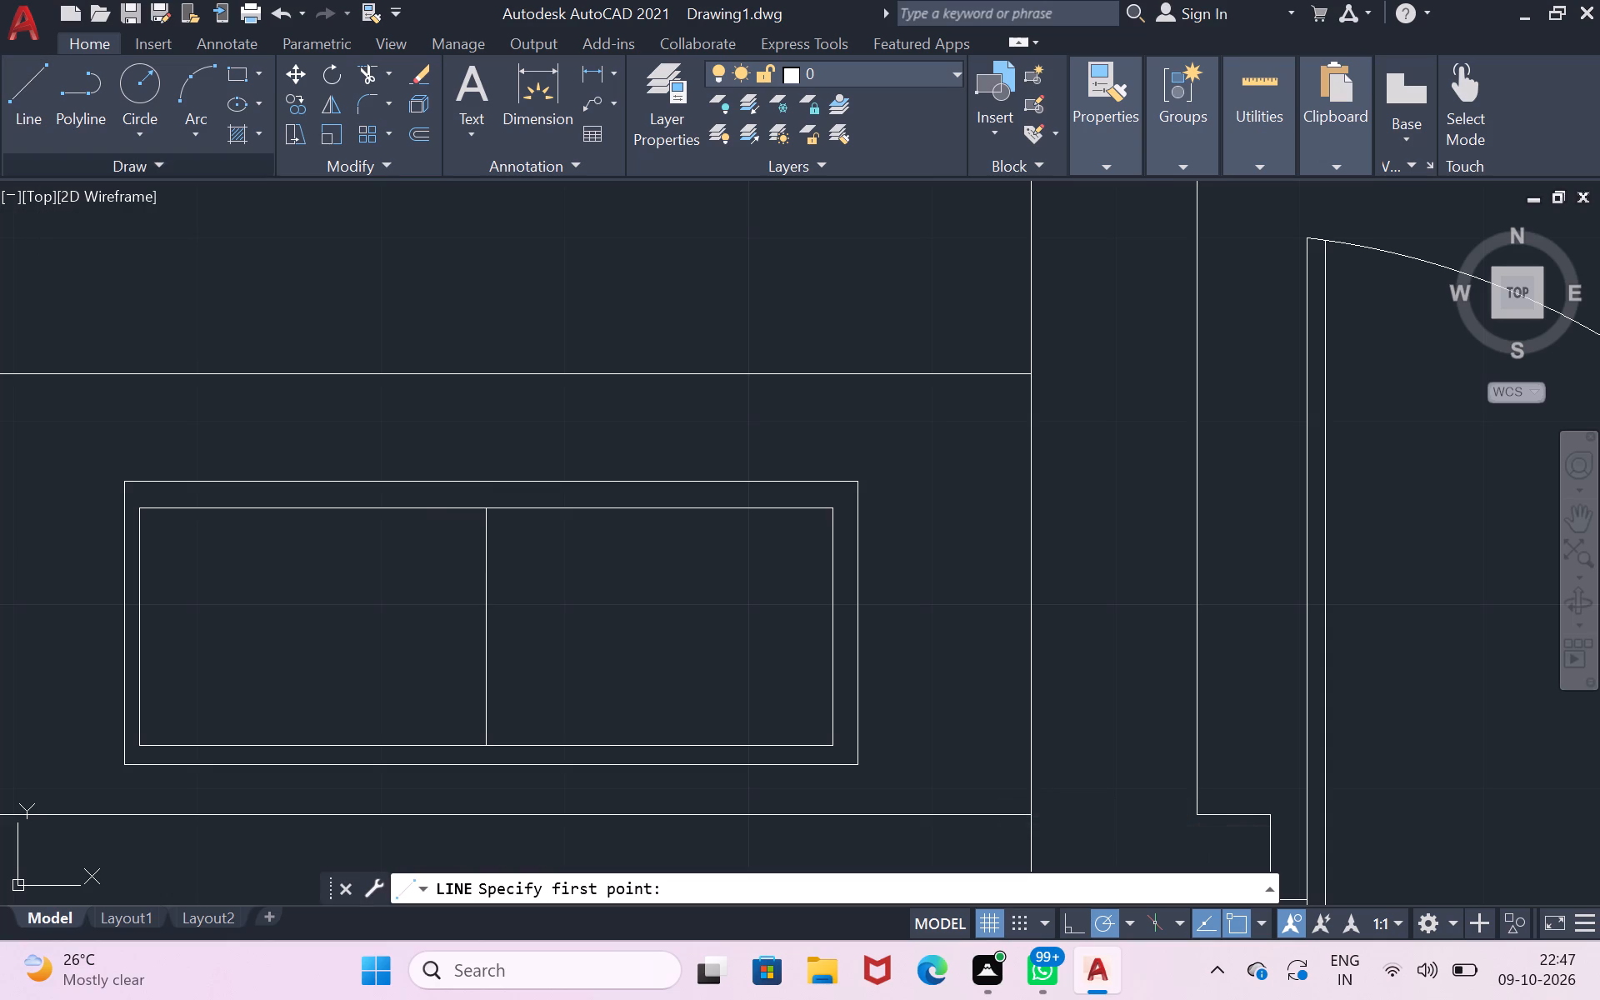
pyautogui.click(482, 527)
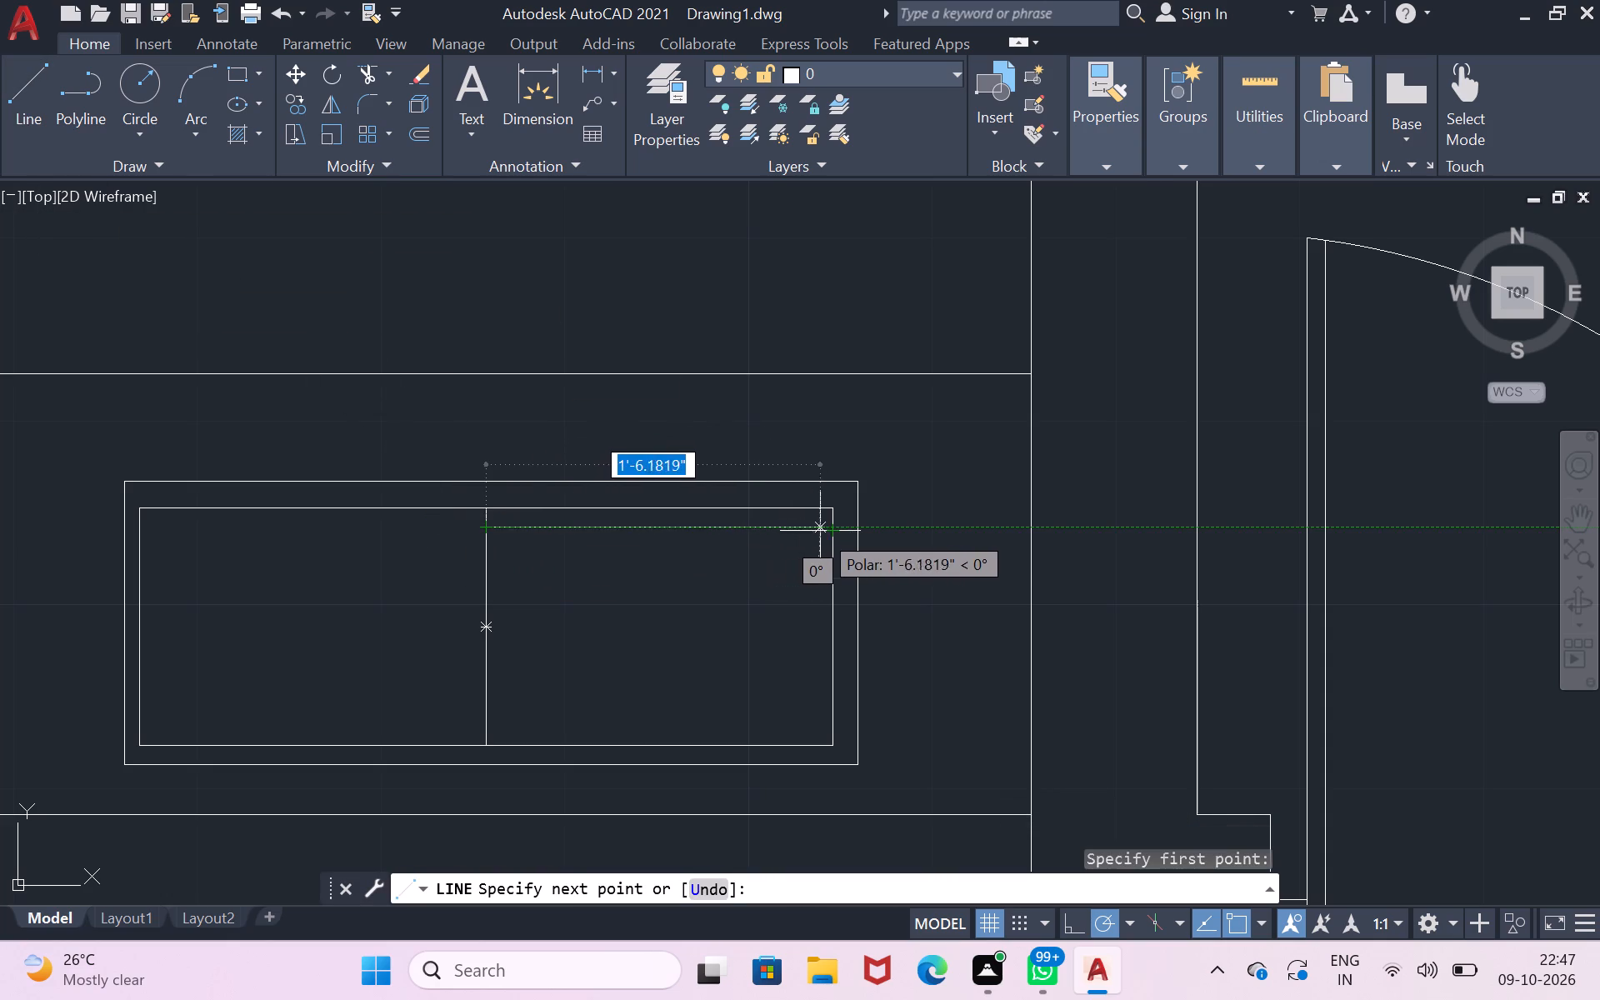
pyautogui.click(831, 527)
pyautogui.press('Return')
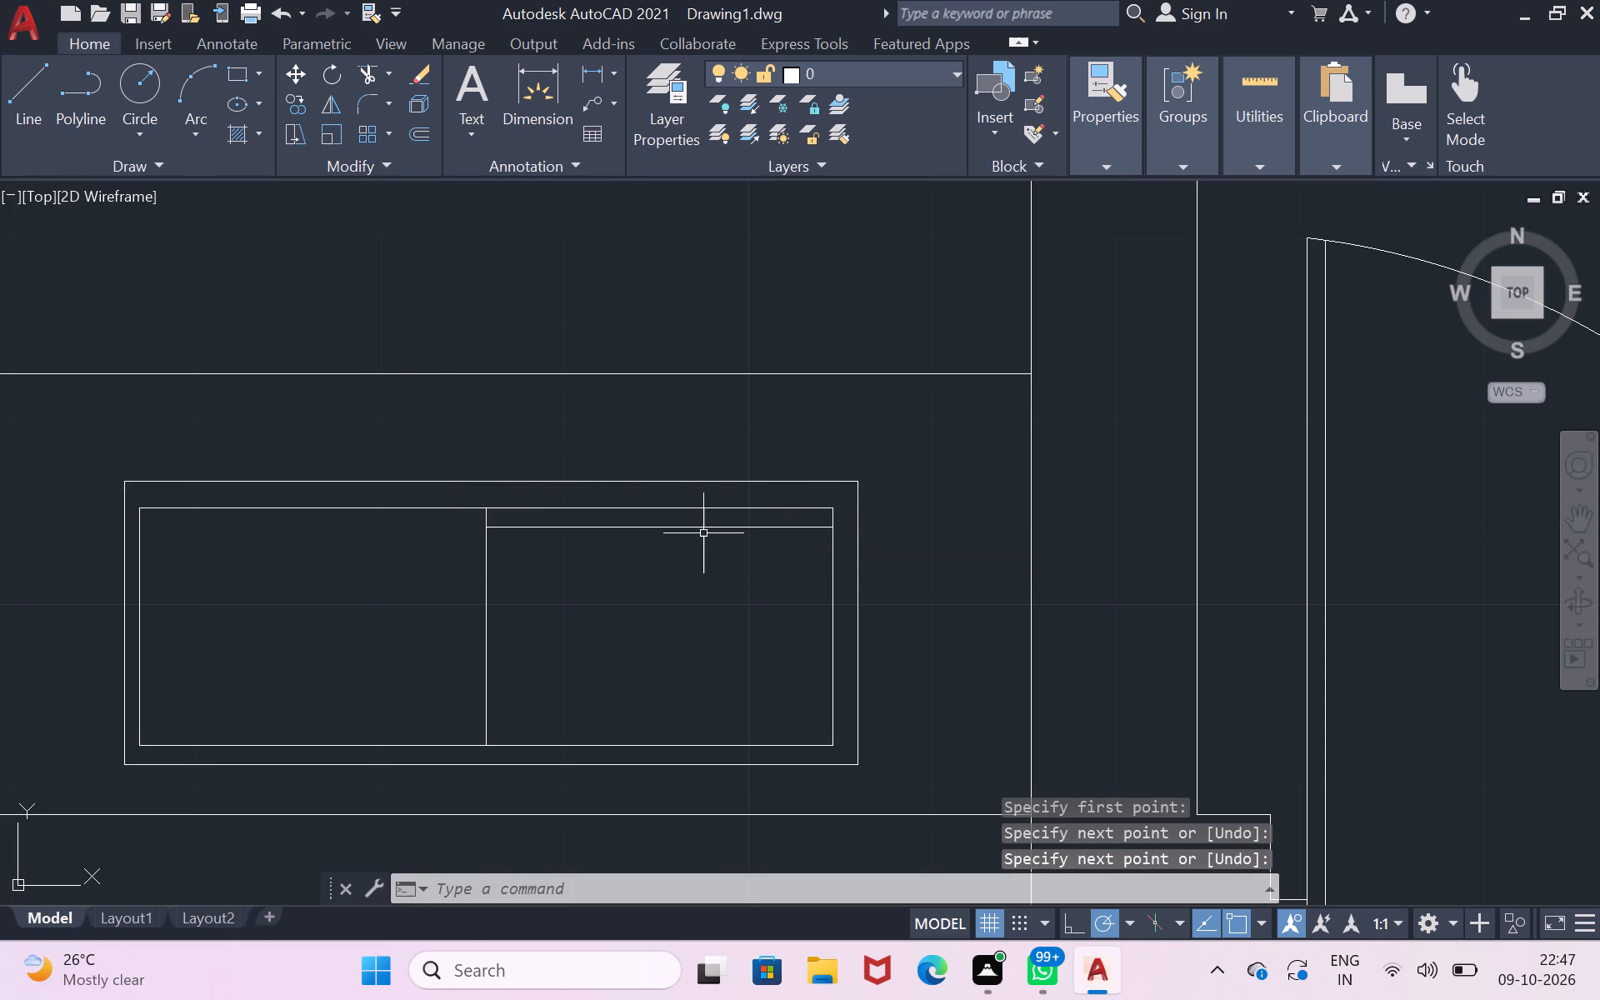
# Offset the horizontal line in the inner rectangle's right half downward at 1" spacing, adding three lines.
pyautogui.doubleClick(702, 526)
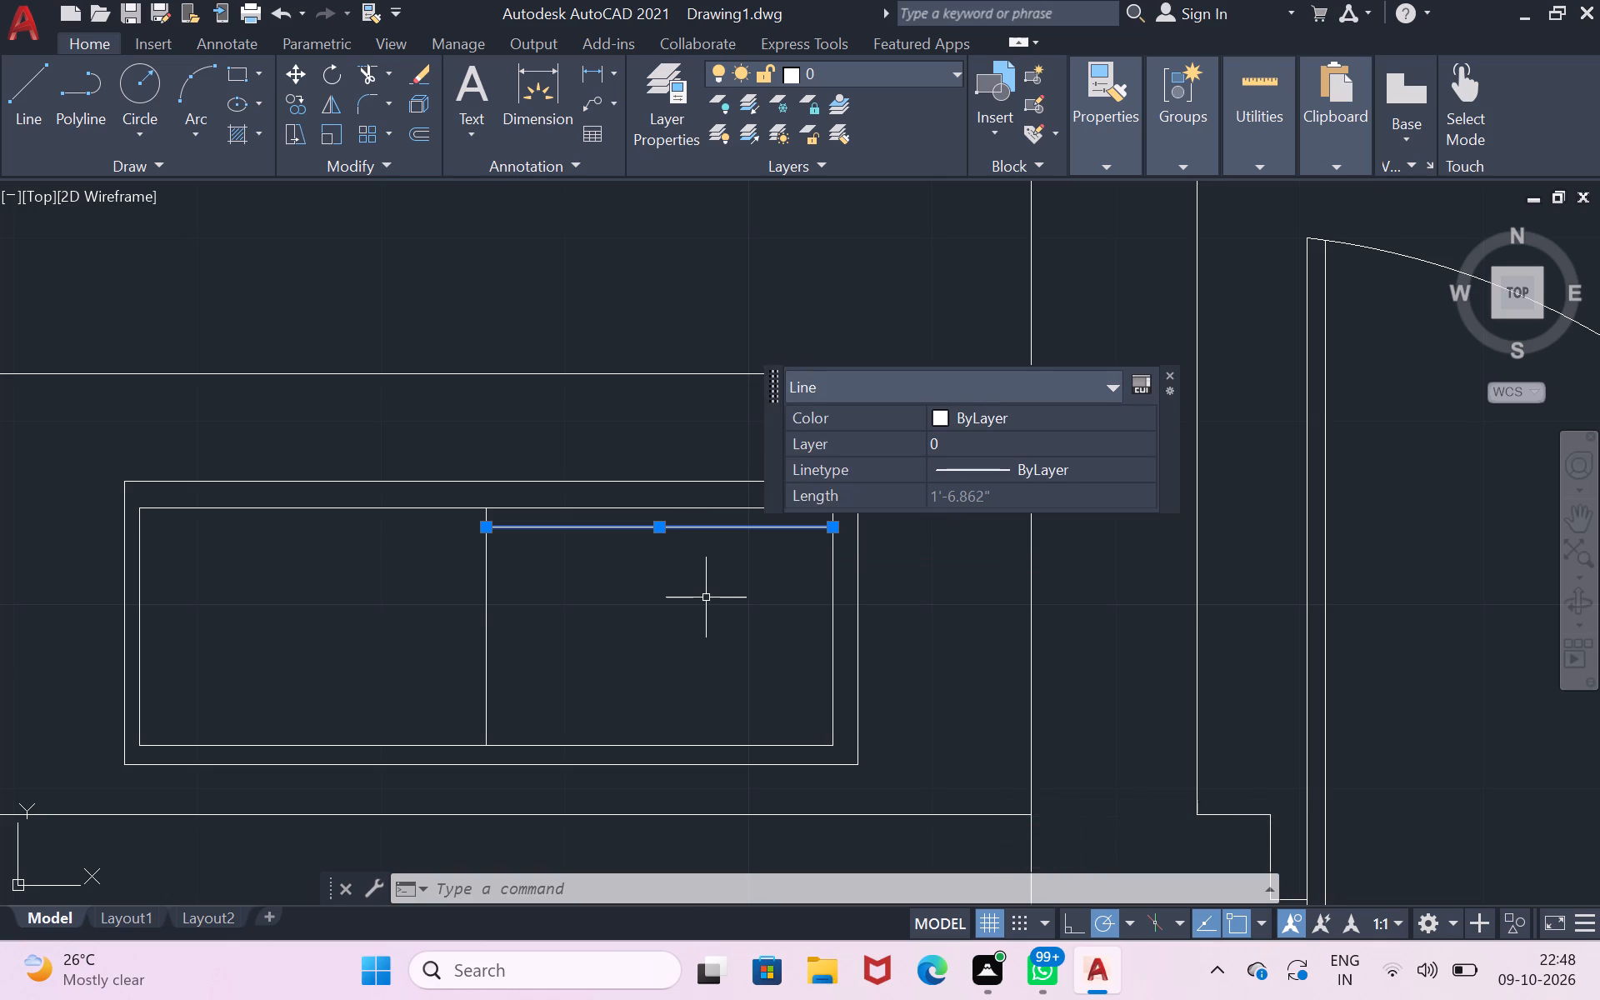
pyautogui.press('o')
pyautogui.press('Return')
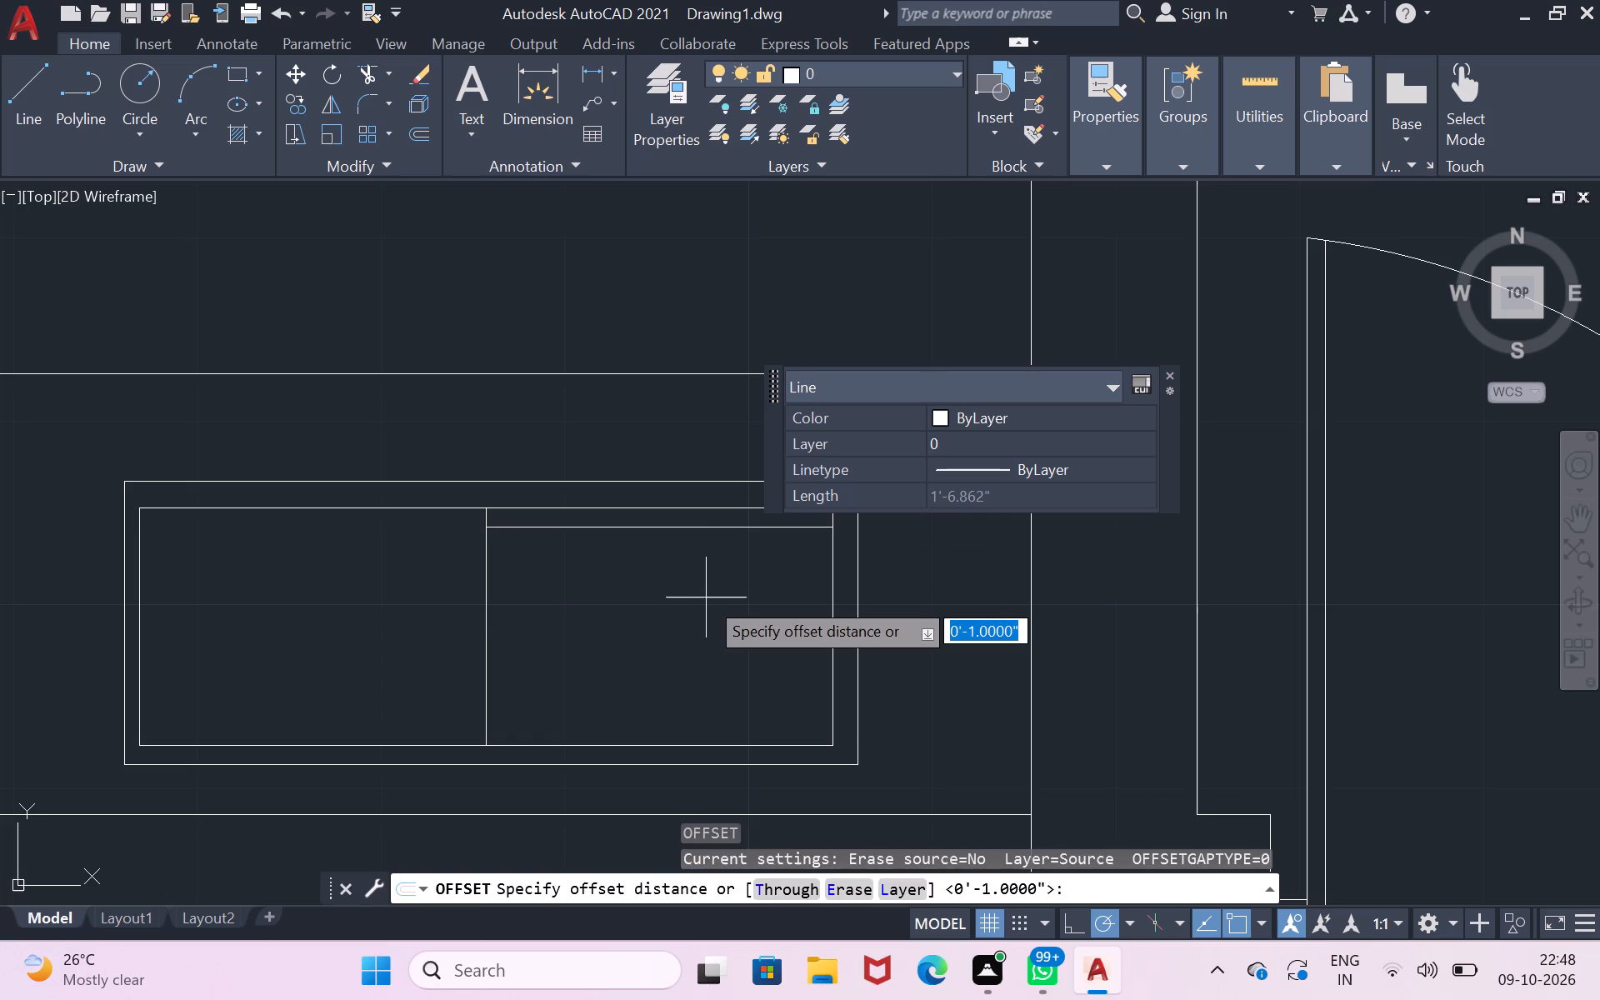
pyautogui.click(701, 527)
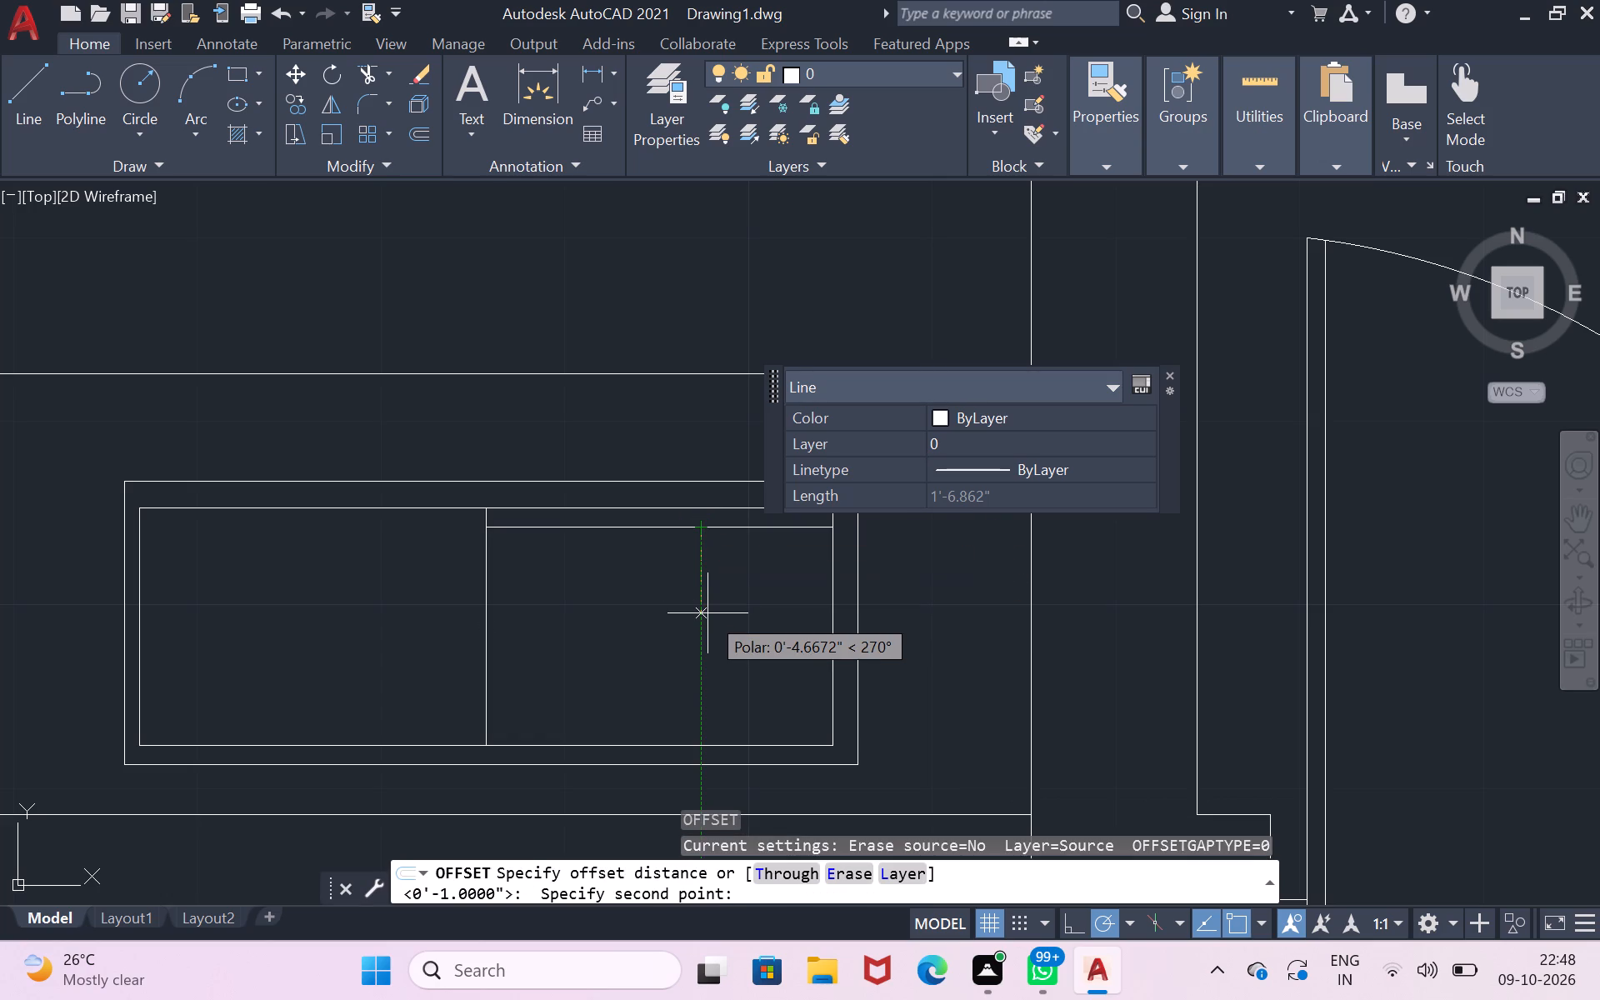
pyautogui.write('1"')
pyautogui.press('Return')
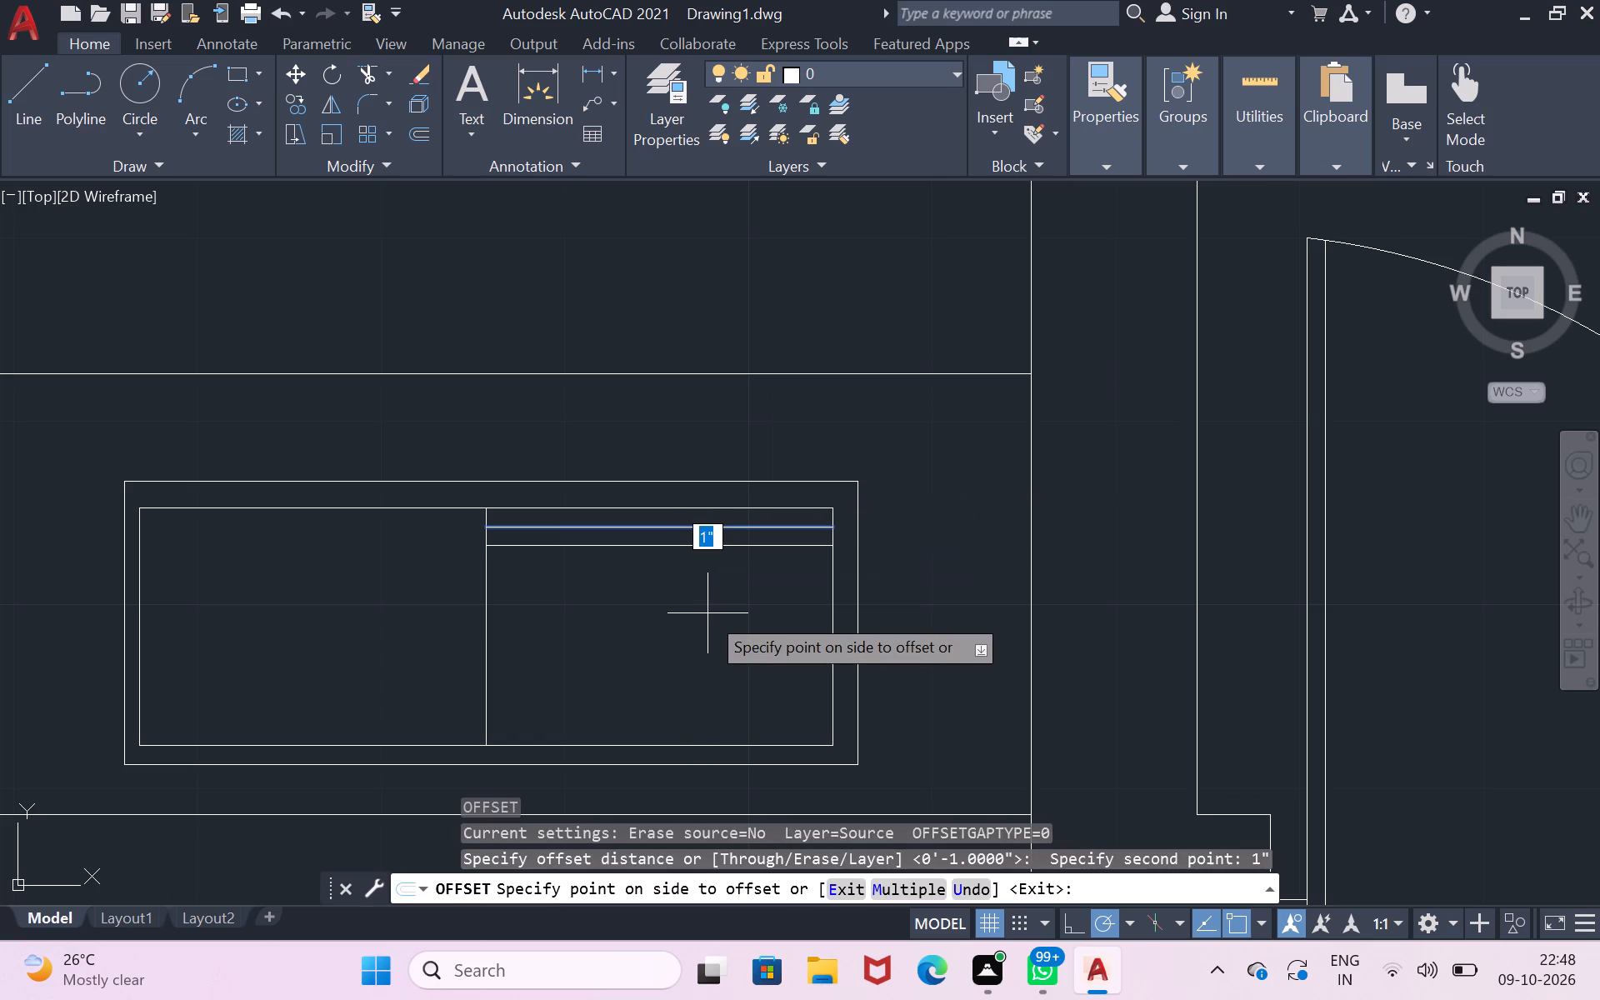
pyautogui.click(707, 613)
pyautogui.click(707, 547)
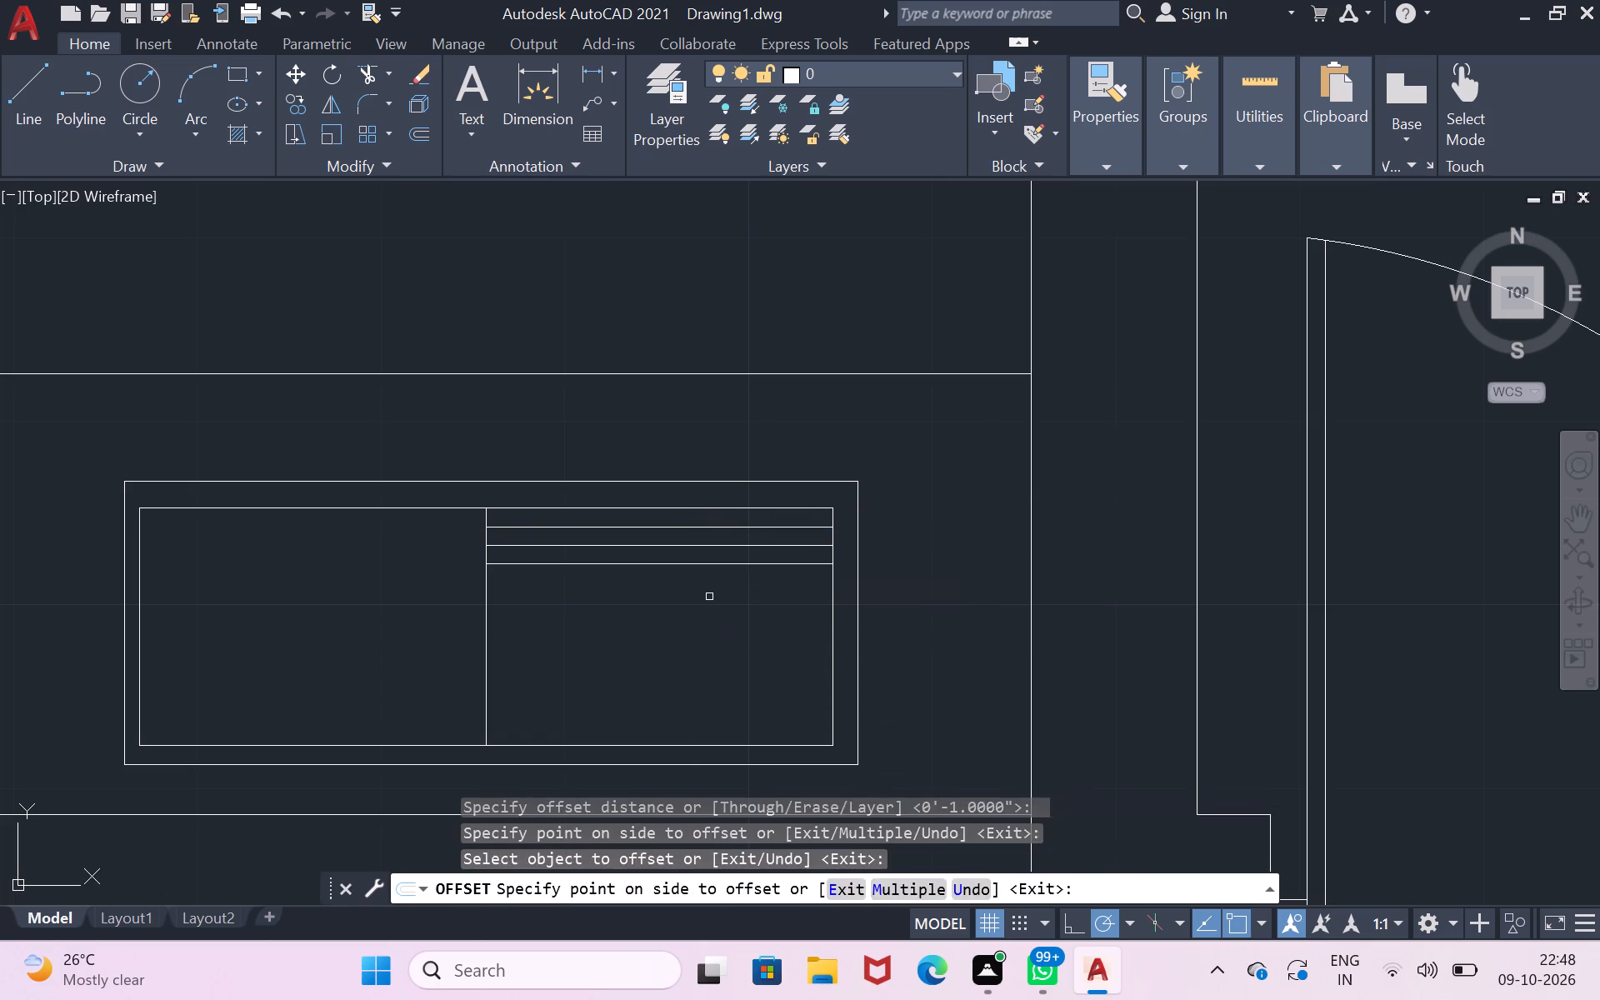
pyautogui.click(709, 597)
pyautogui.moveTo(709, 562); pyautogui.dragTo(710, 580)
pyautogui.click(723, 652)
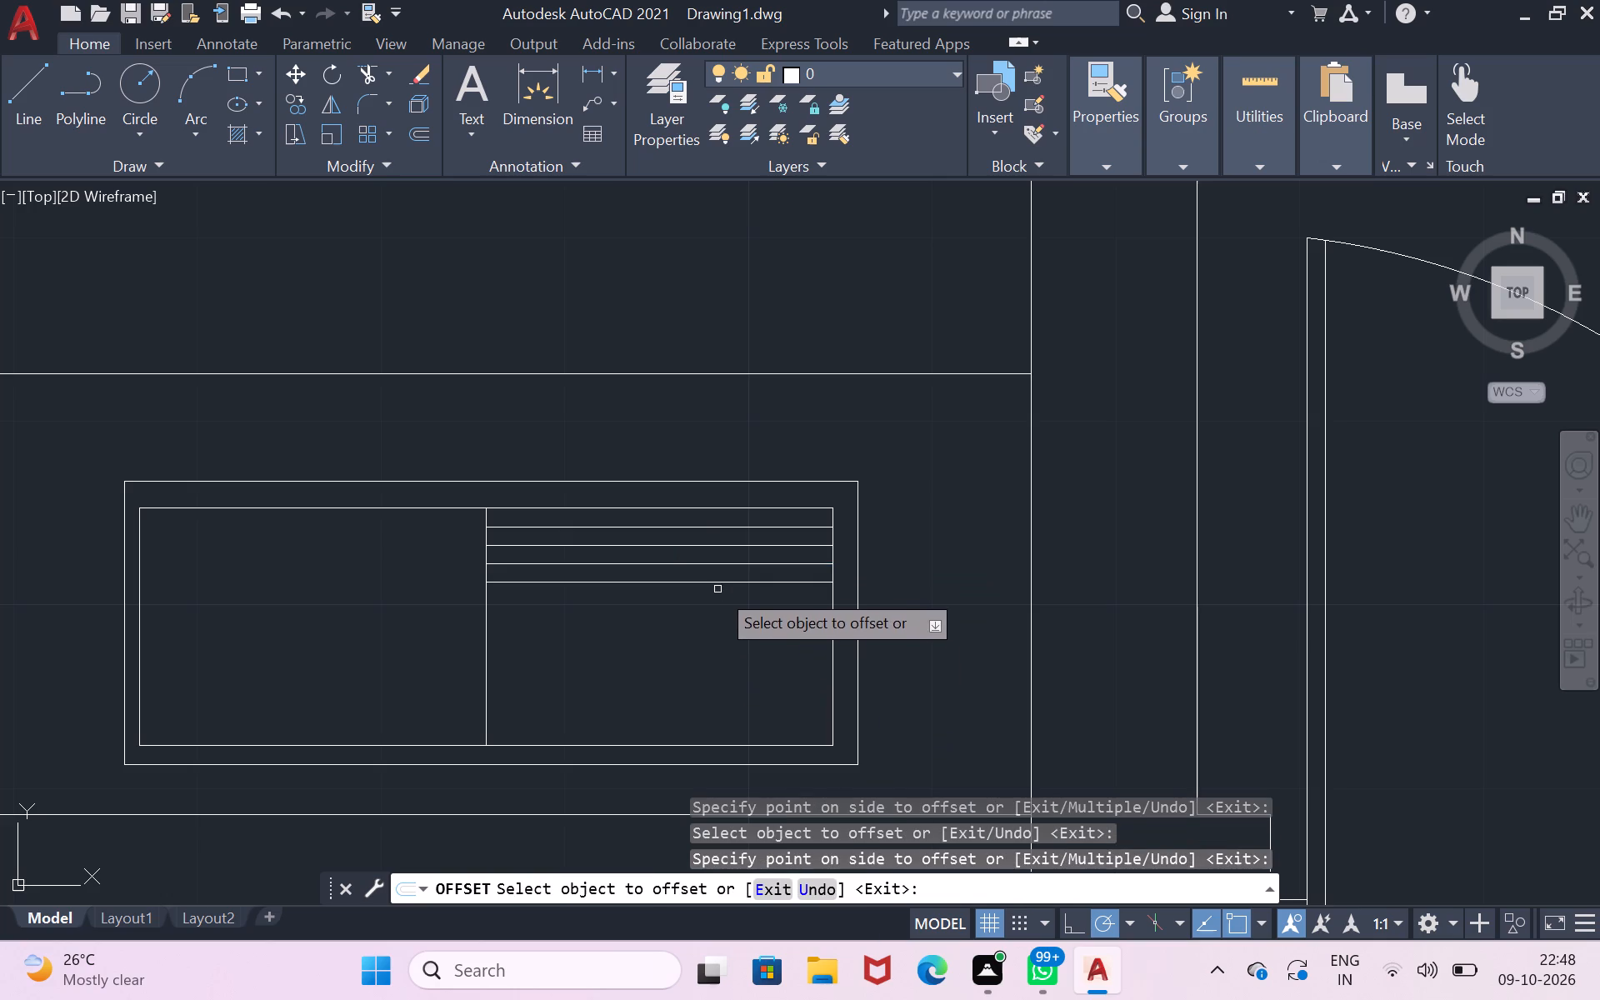
# Continue offsetting the lowest line downward by 1" to add three more lines in the right half.
pyautogui.click(717, 582)
pyautogui.doubleClick(718, 602)
pyautogui.click(718, 602)
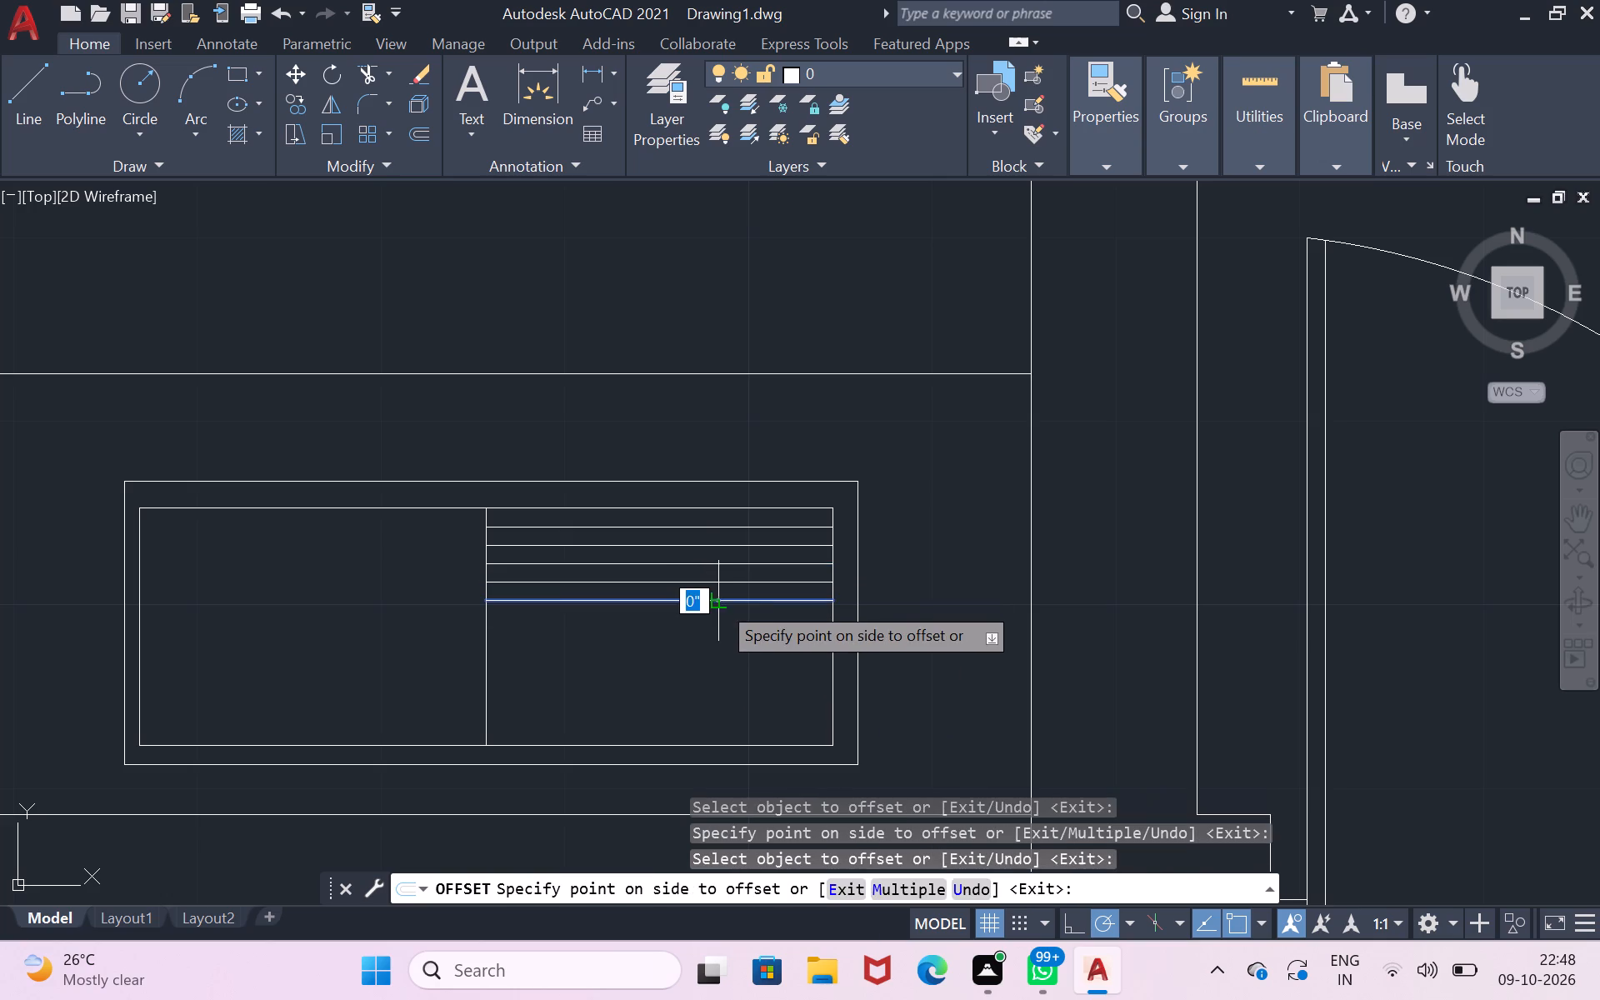
pyautogui.click(718, 630)
pyautogui.click(718, 622)
pyautogui.click(718, 622)
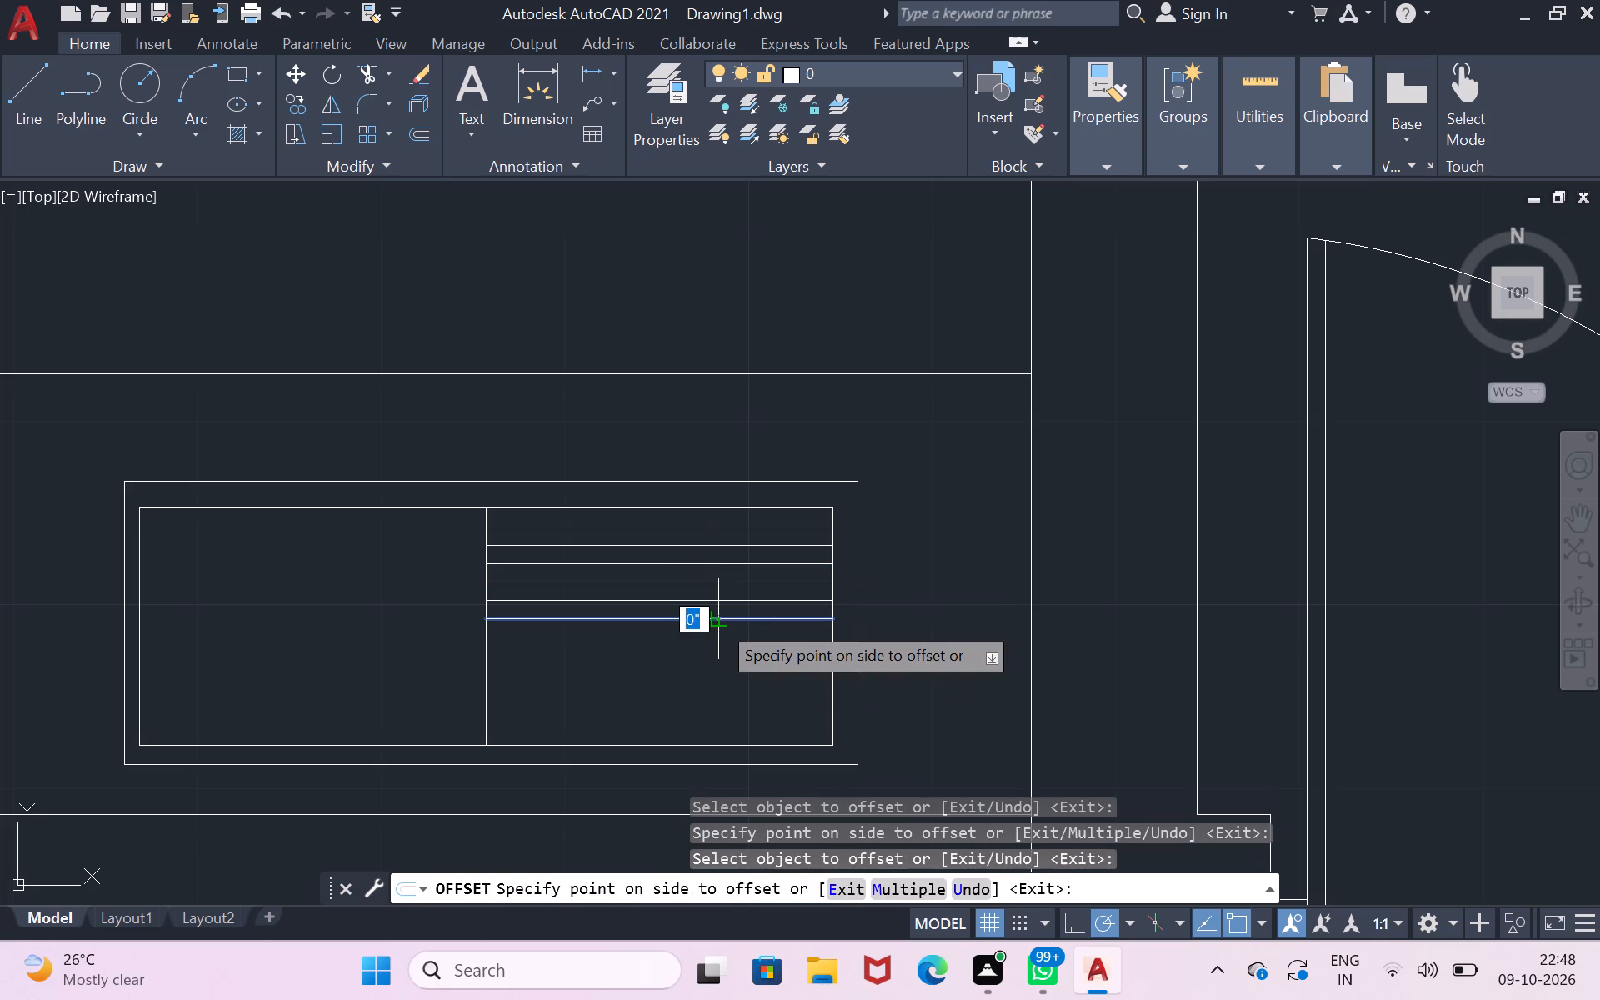
pyautogui.click(718, 622)
pyautogui.click(717, 632)
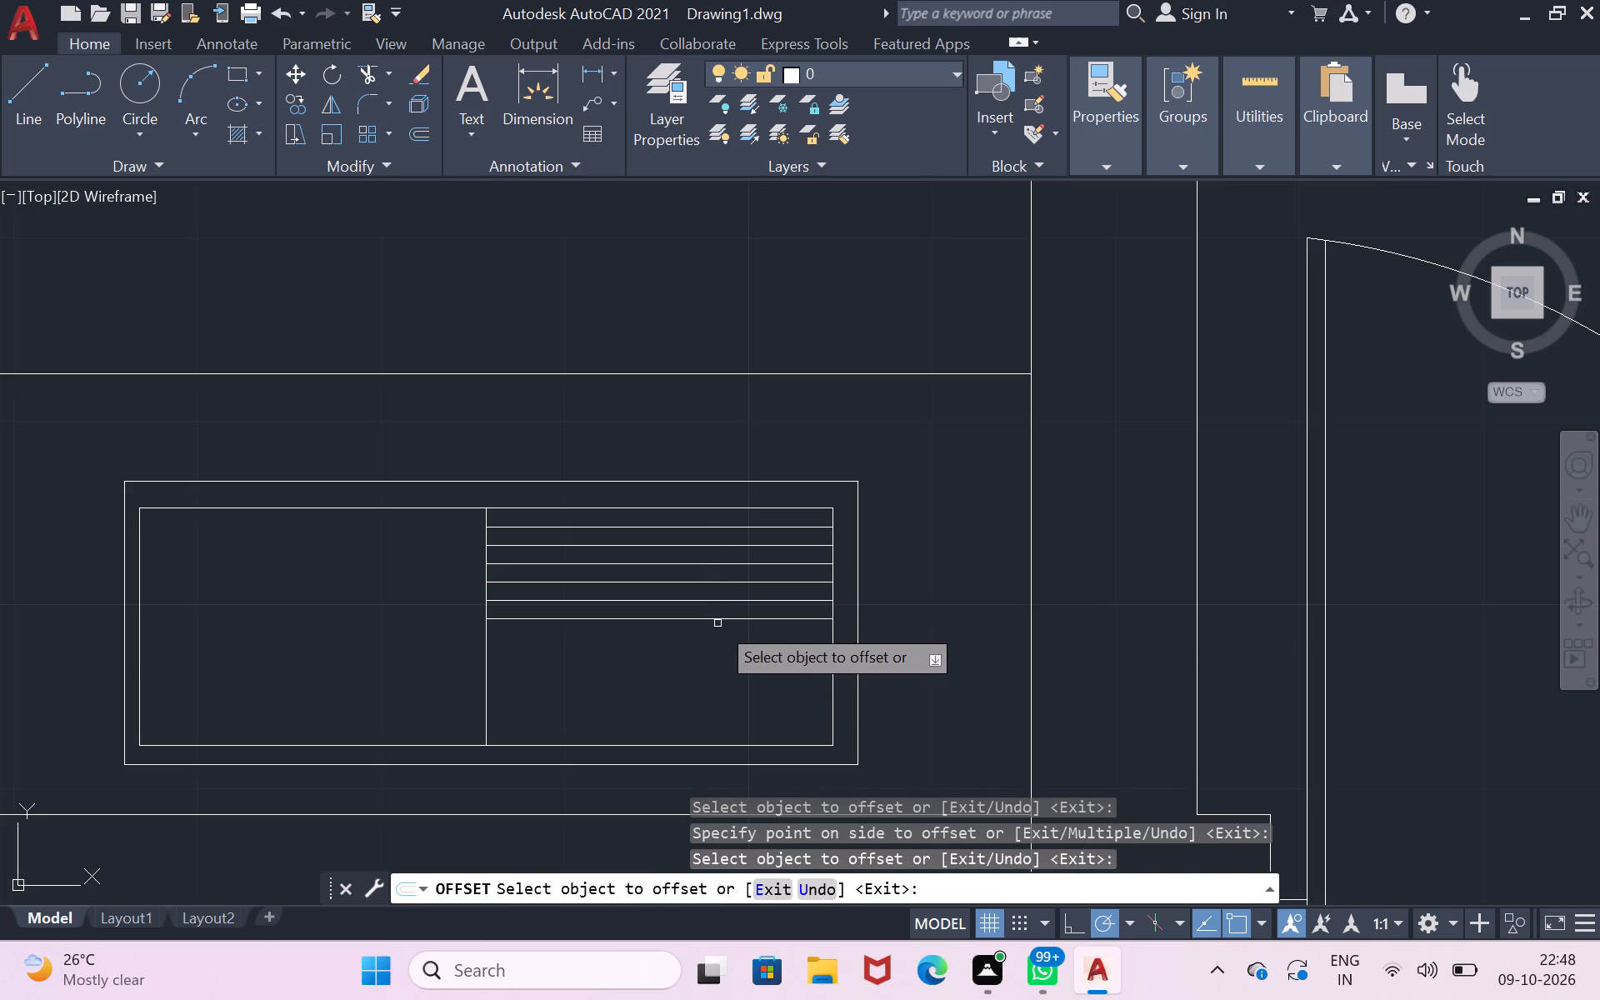
pyautogui.click(717, 623)
pyautogui.click(717, 617)
pyautogui.click(721, 656)
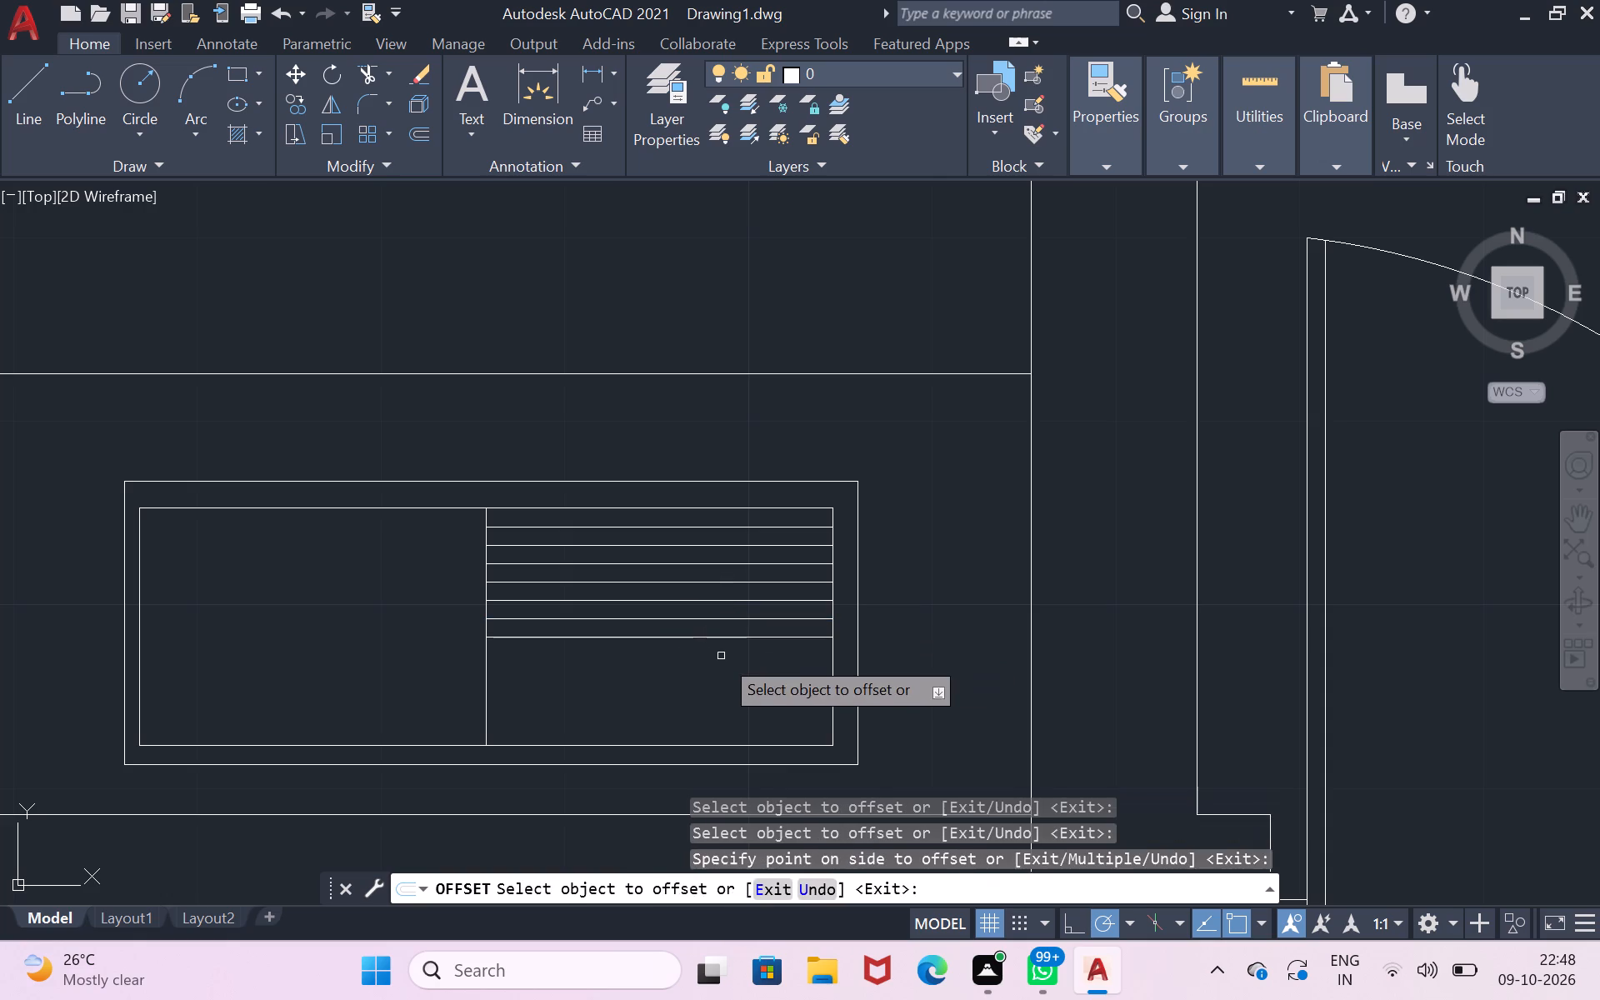
# Offset the lowest line downward by 1" five more times, filling the right half down to its bottom edge.
pyautogui.click(720, 639)
pyautogui.click(720, 659)
pyautogui.click(720, 659)
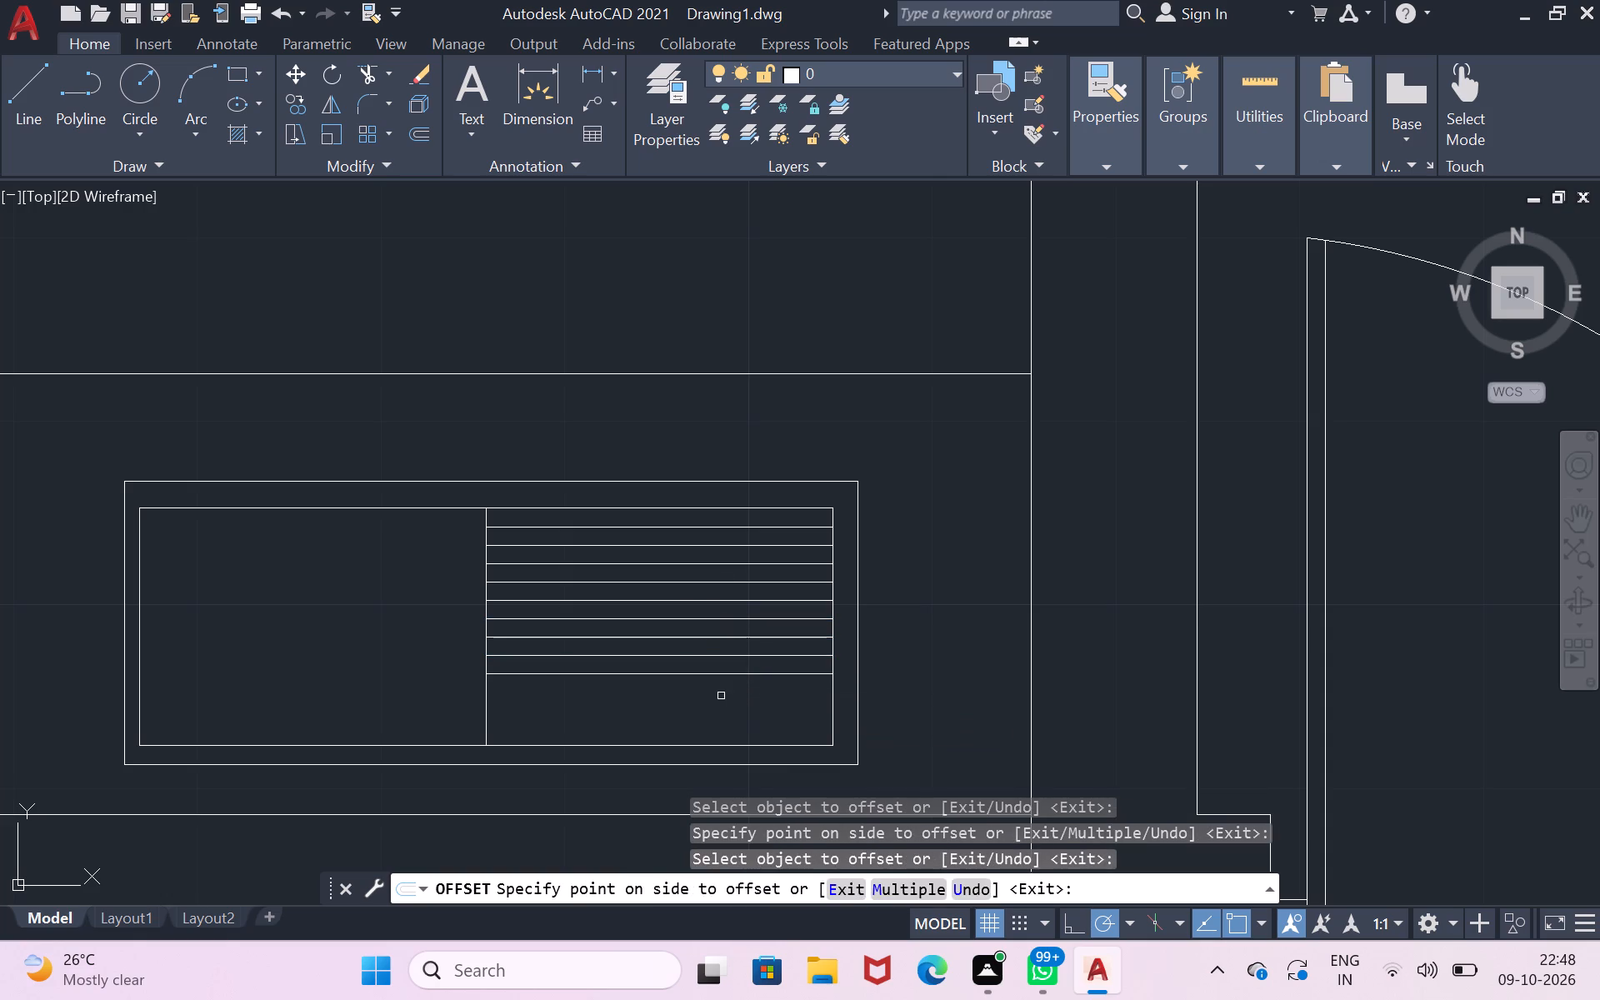
pyautogui.click(721, 696)
pyautogui.click(721, 677)
pyautogui.click(722, 700)
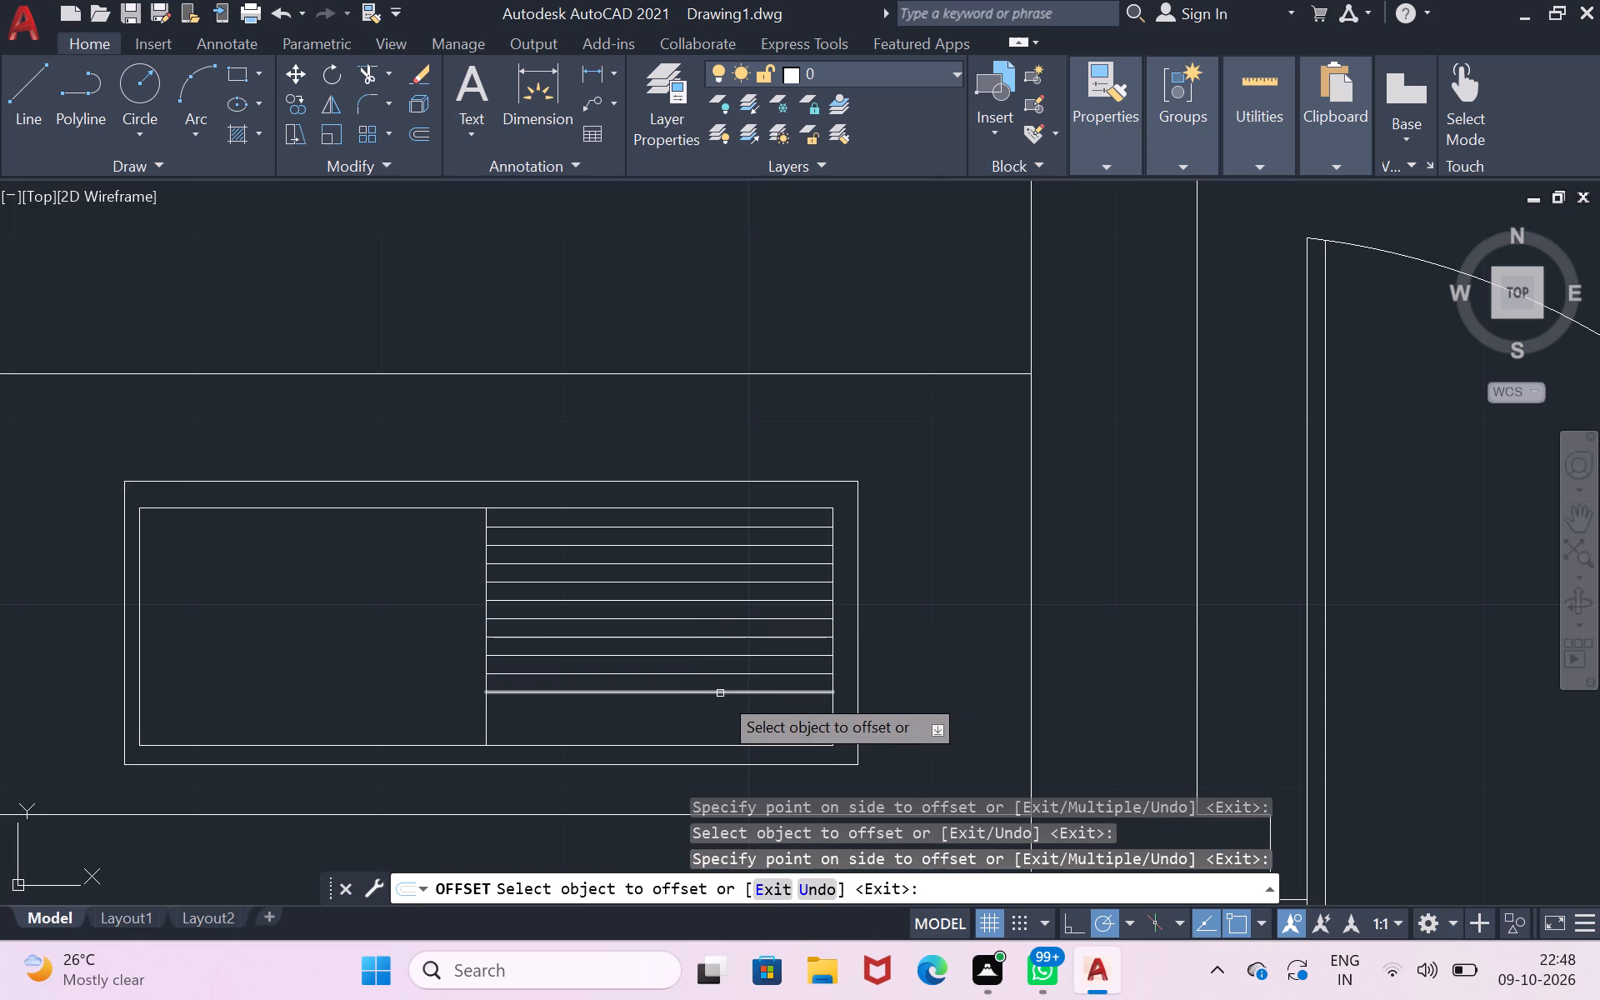
pyautogui.moveTo(720, 693); pyautogui.dragTo(720, 703)
pyautogui.click(722, 757)
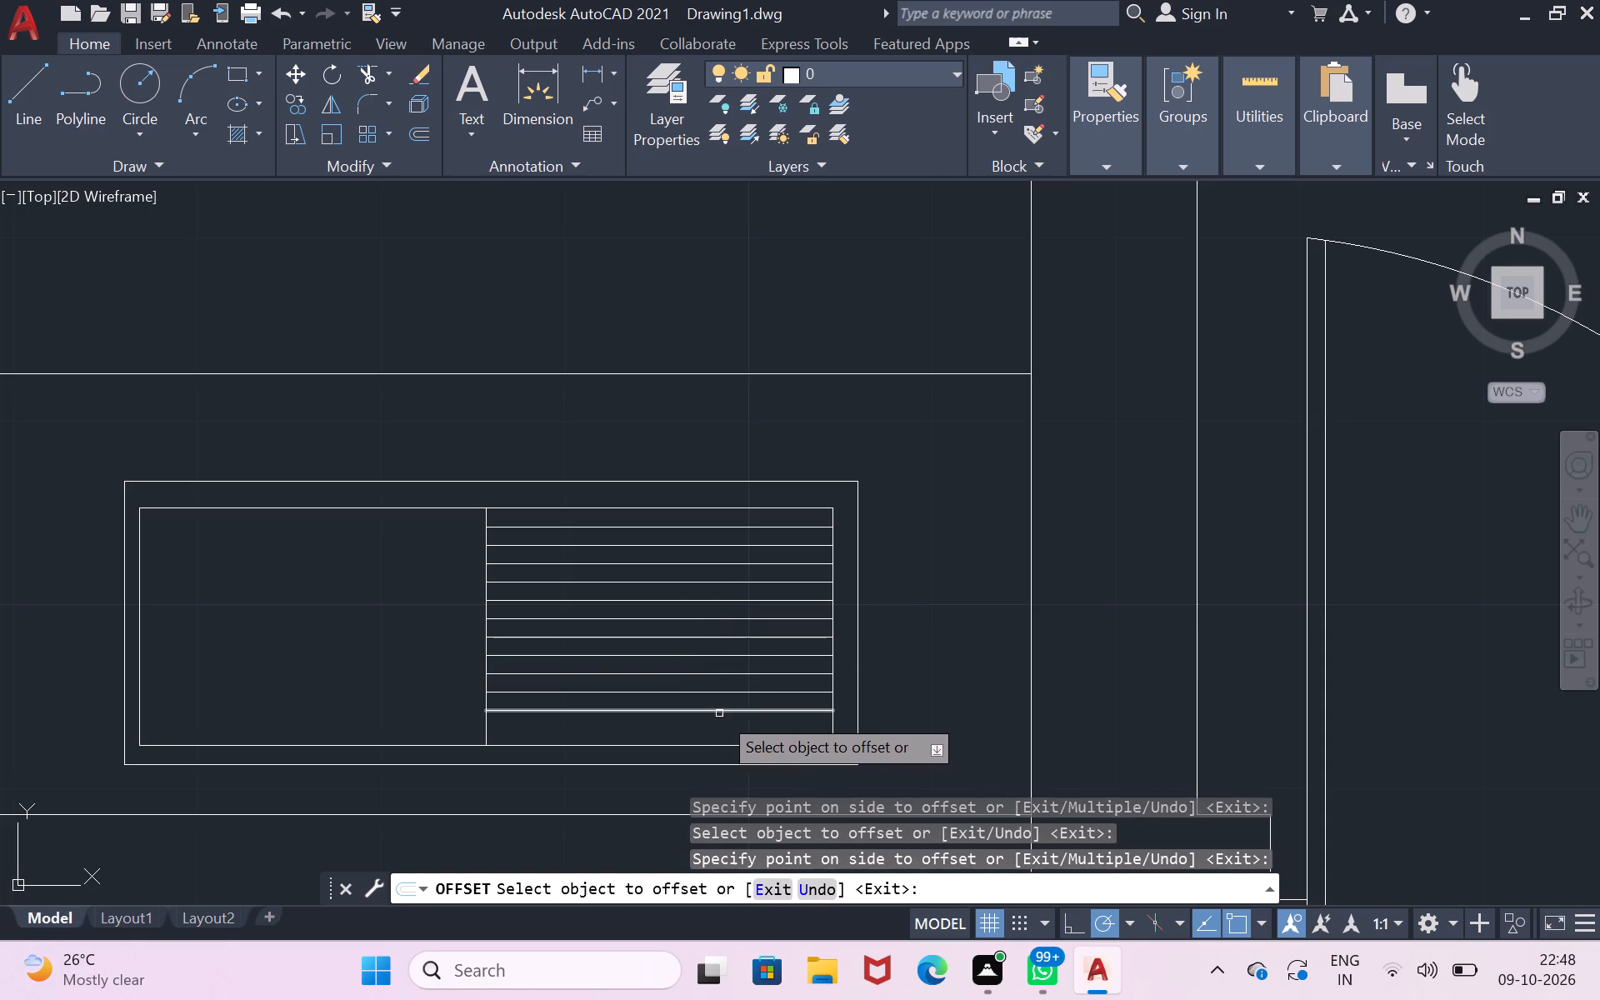
pyautogui.click(719, 713)
pyautogui.click(719, 730)
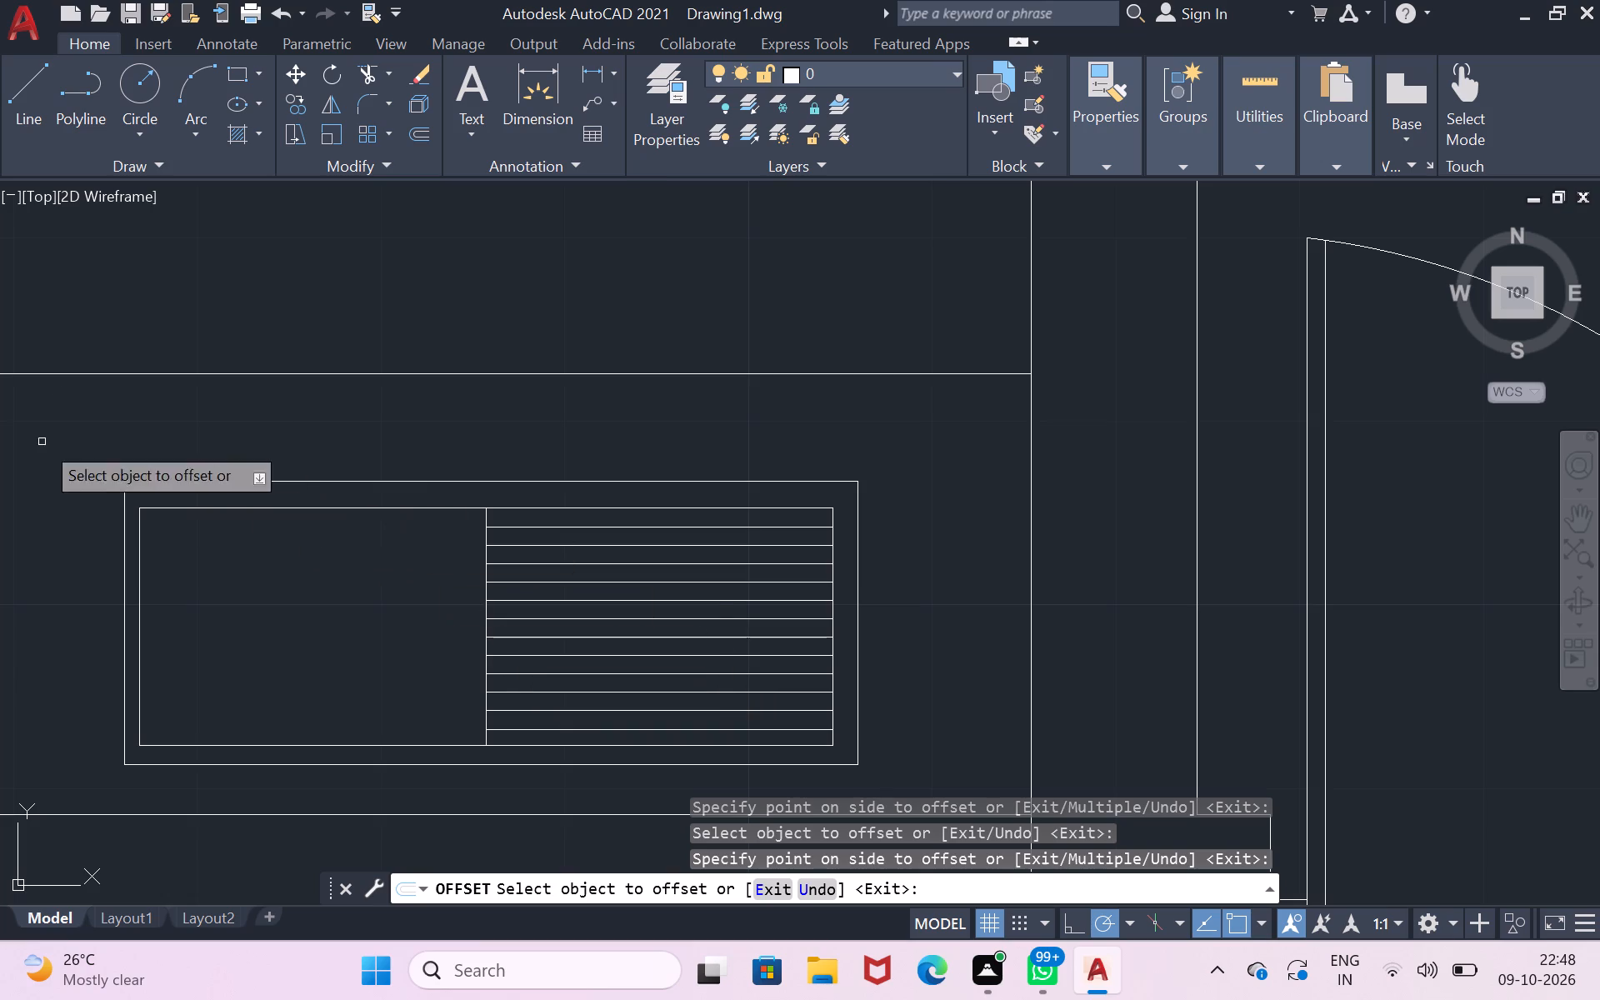
# Draw a circle with a radius of about 0.5" near the middle of the sink's left half.
pyautogui.click(120, 77)
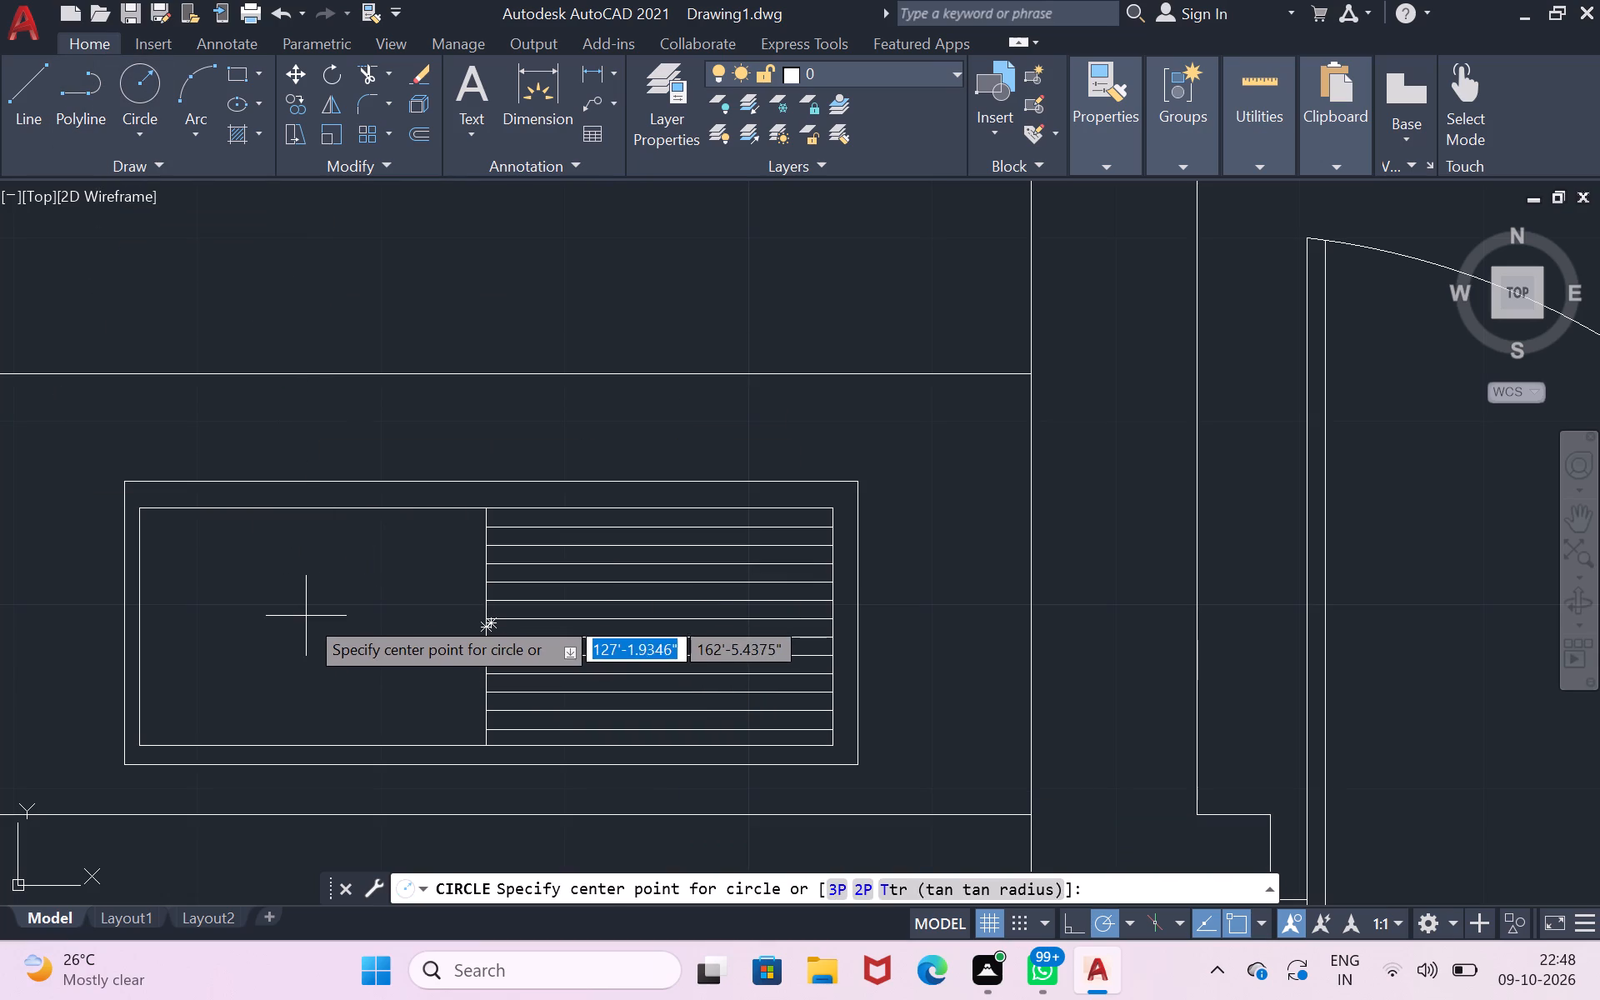
pyautogui.click(299, 614)
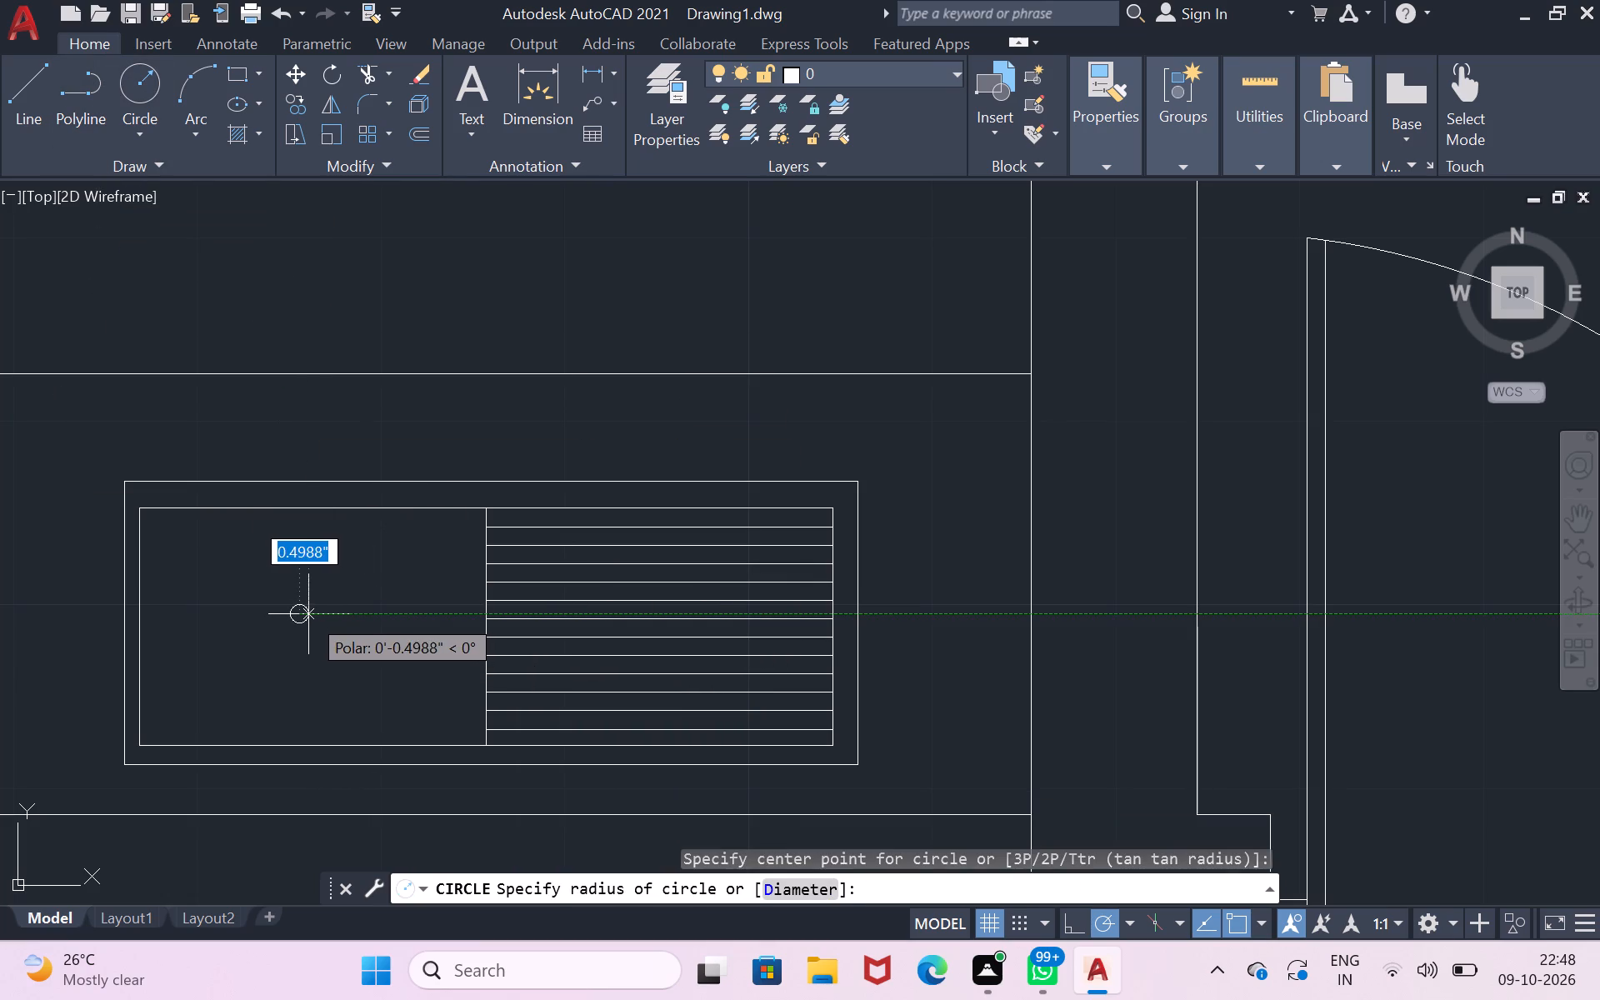
pyautogui.click(308, 614)
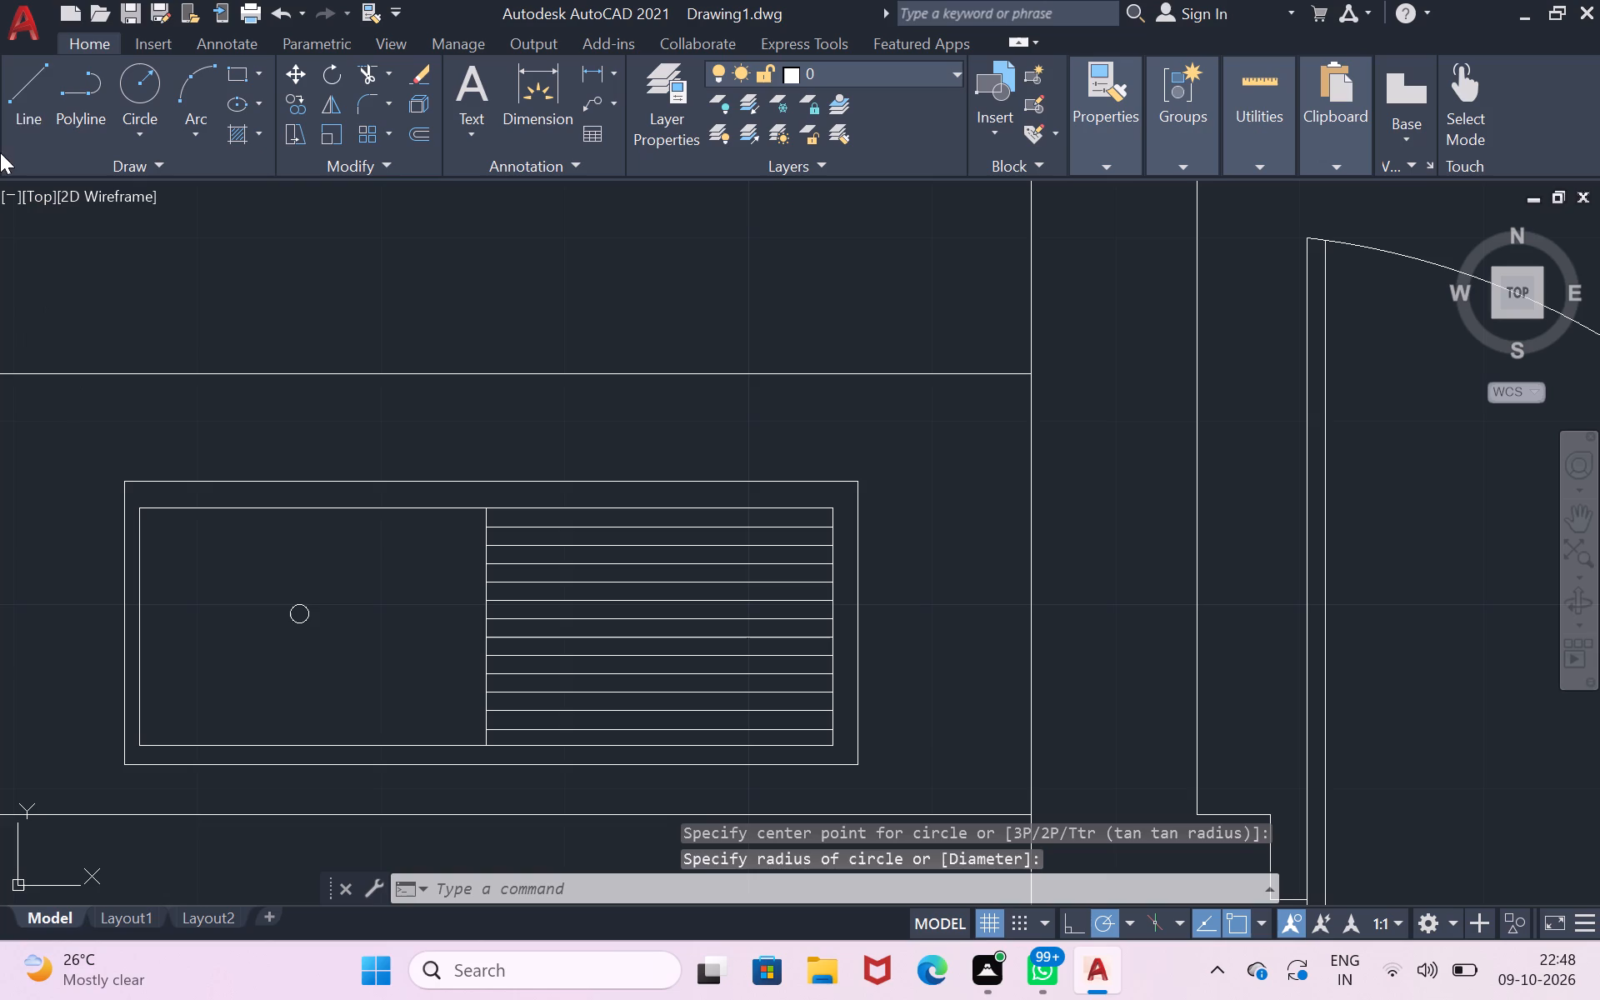
# Draw a vertical rectangle about 1'-2" by 3'-3" inside the counter strip along the left wall.
pyautogui.scroll(-4, 361, 477)
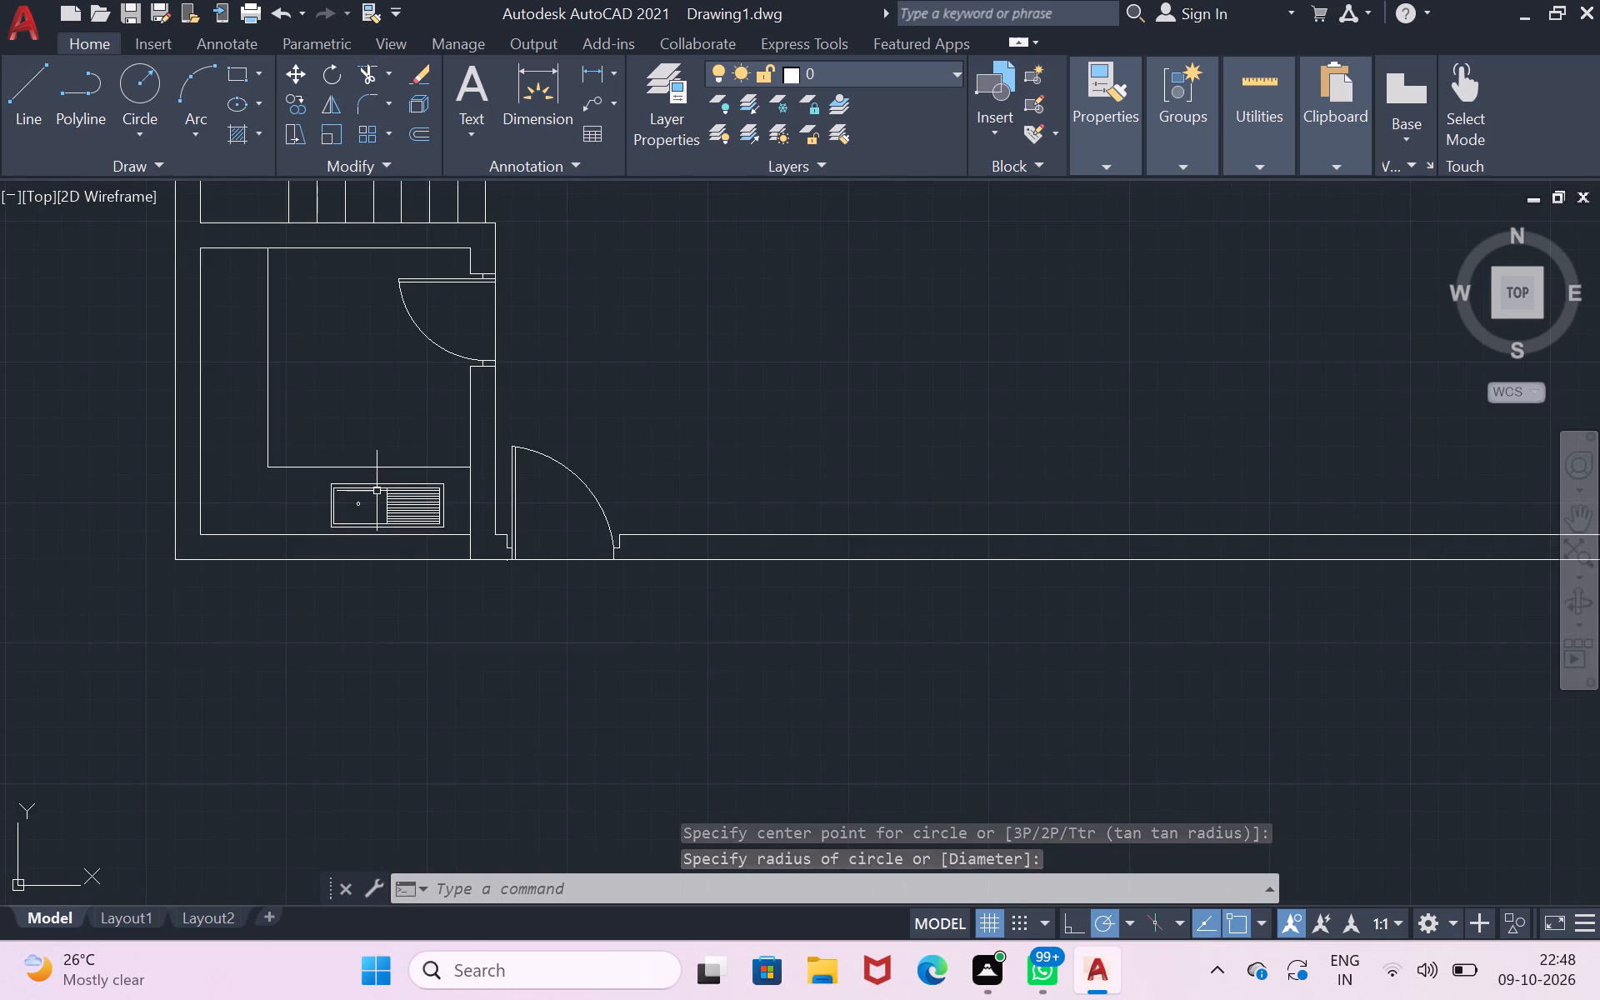
pyautogui.scroll(2, 183, 289)
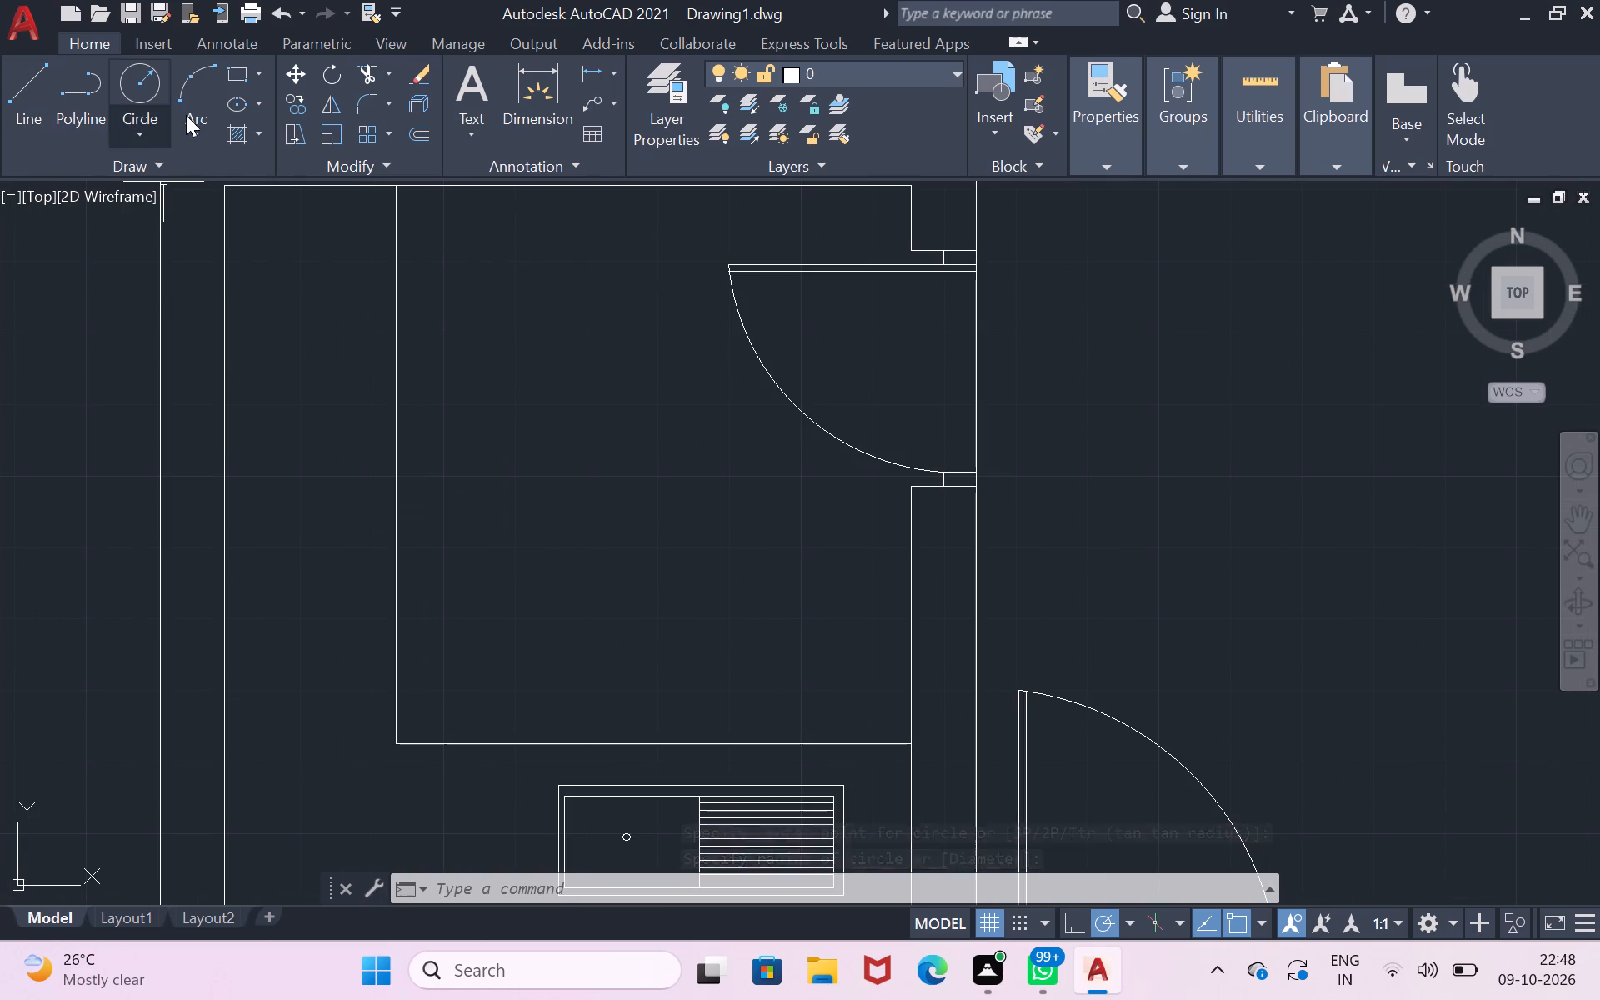
pyautogui.click(242, 75)
pyautogui.click(270, 383)
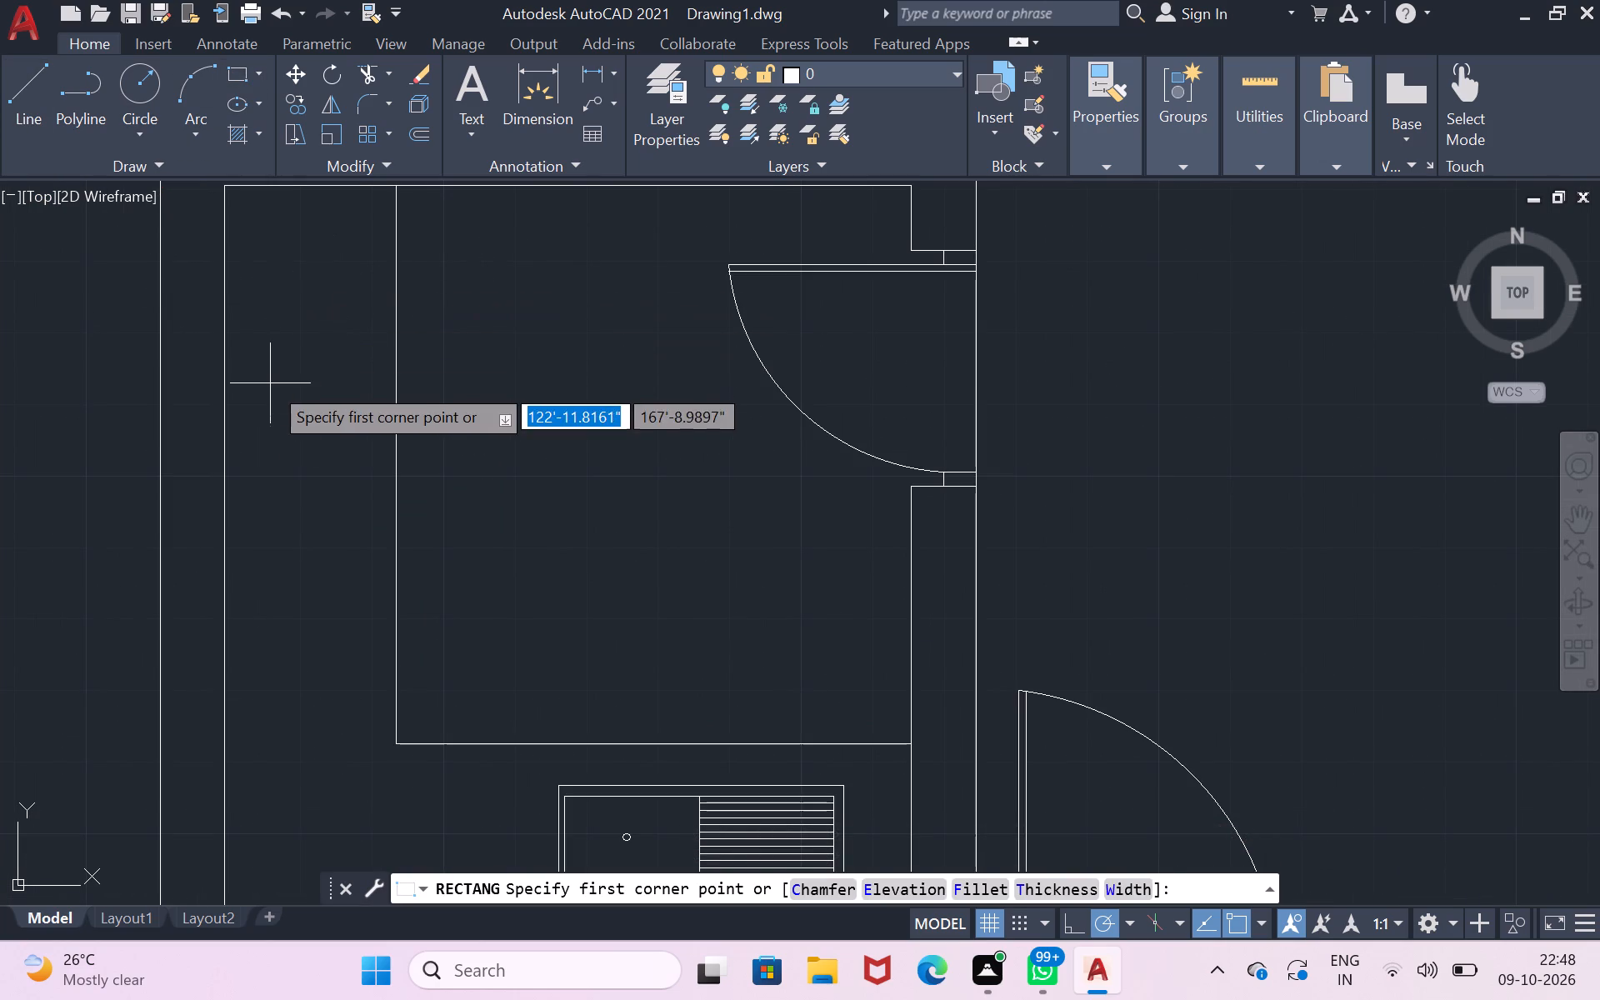
pyautogui.click(370, 663)
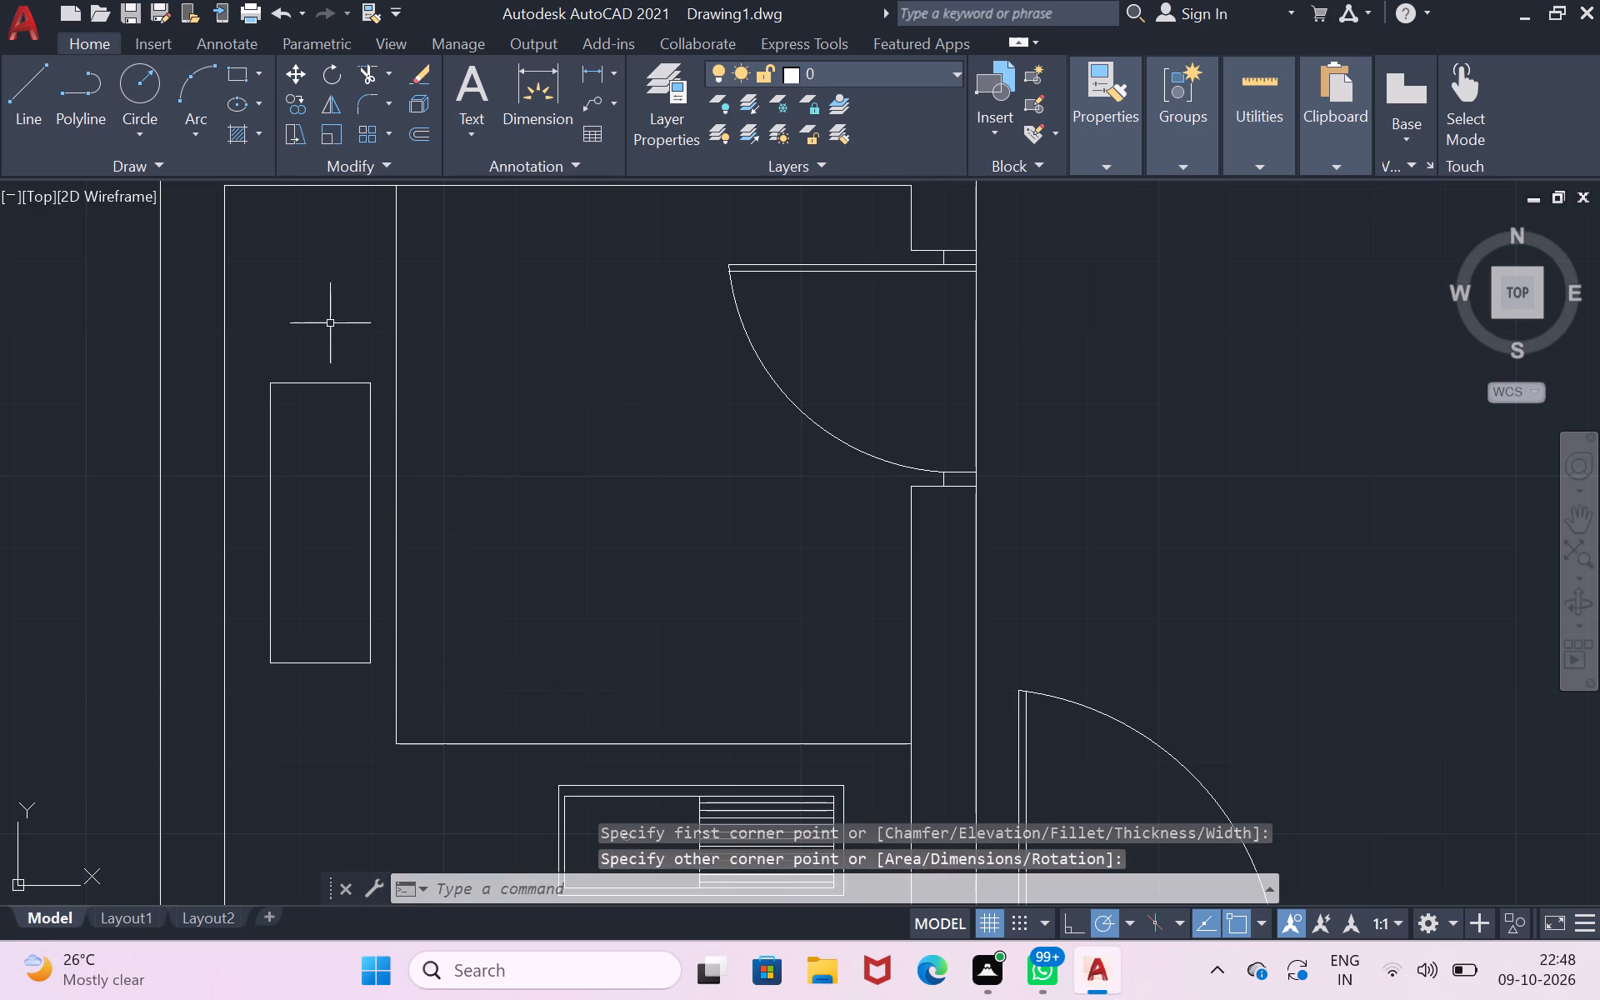
# Draw two concentric circles with radii of about 0.9" and 2.4" near the top of the vertical rectangle.
pyautogui.click(155, 105)
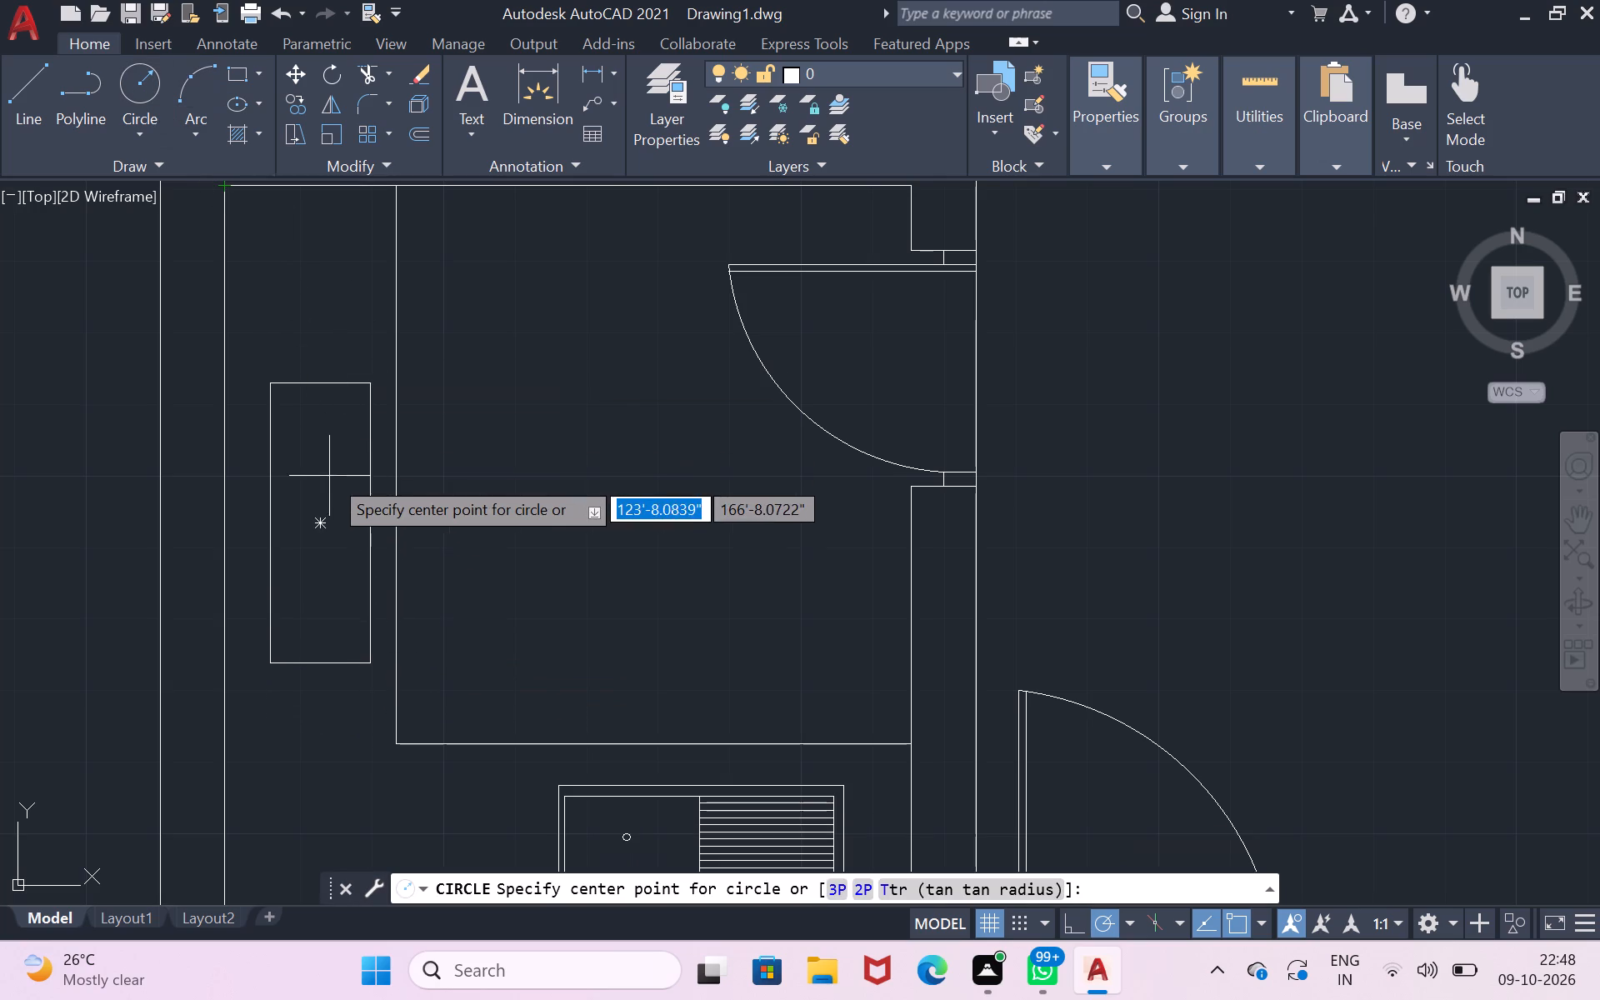
pyautogui.scroll(1, 331, 476)
pyautogui.click(303, 380)
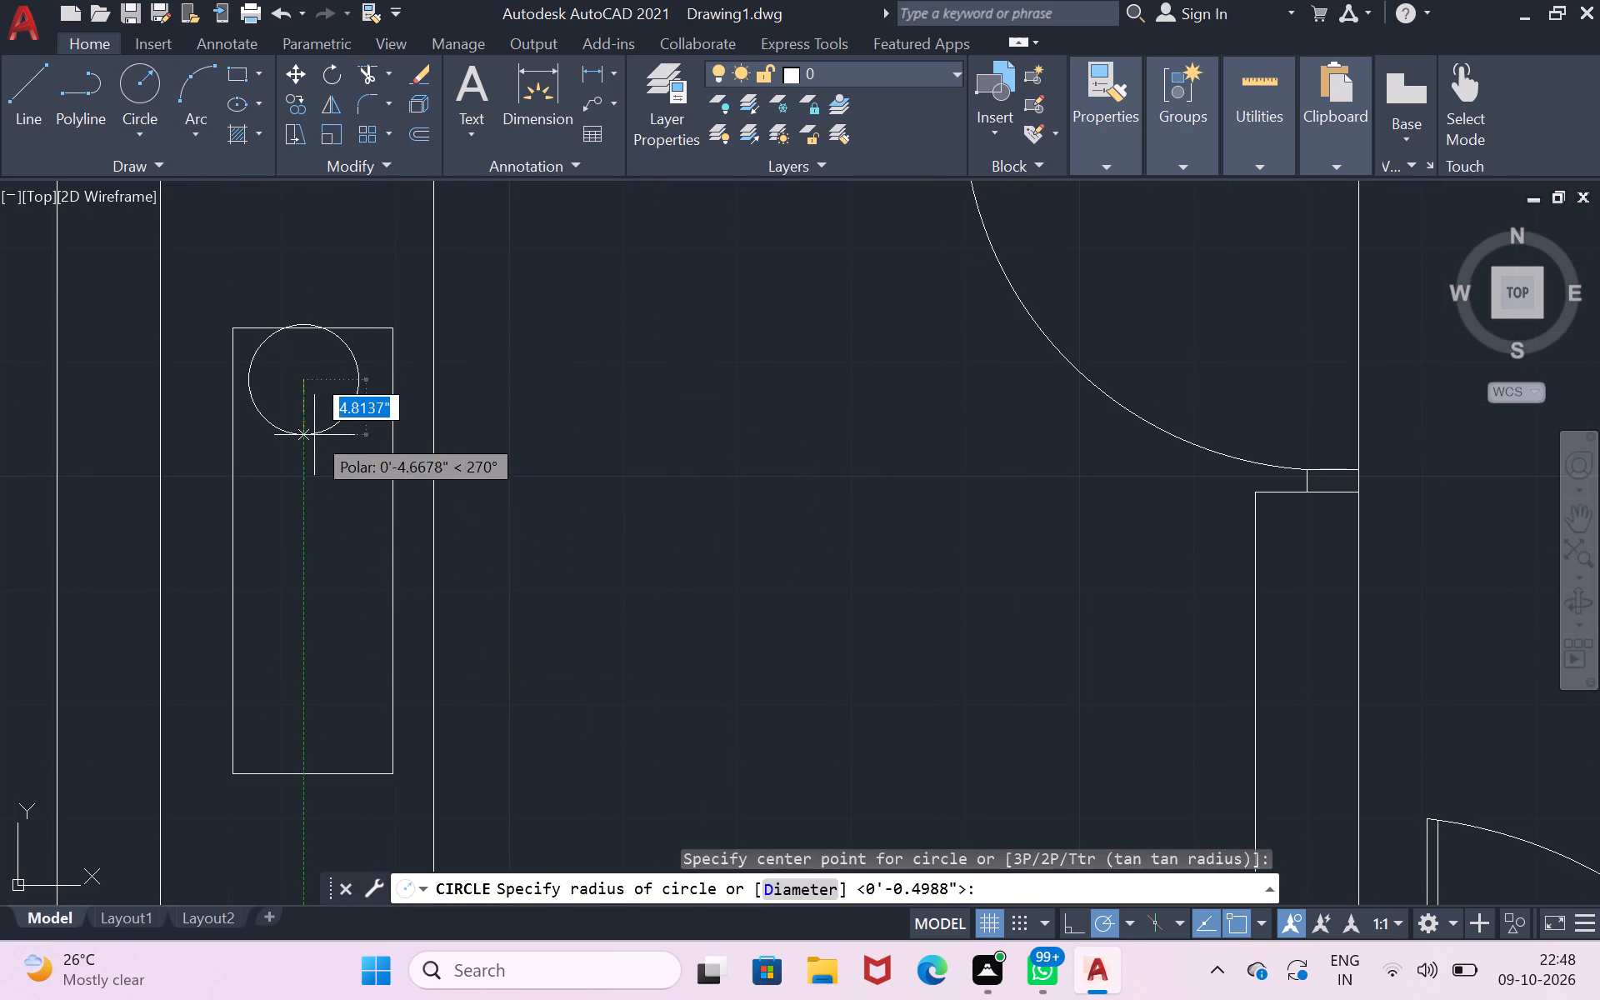
pyautogui.click(307, 390)
pyautogui.click(152, 84)
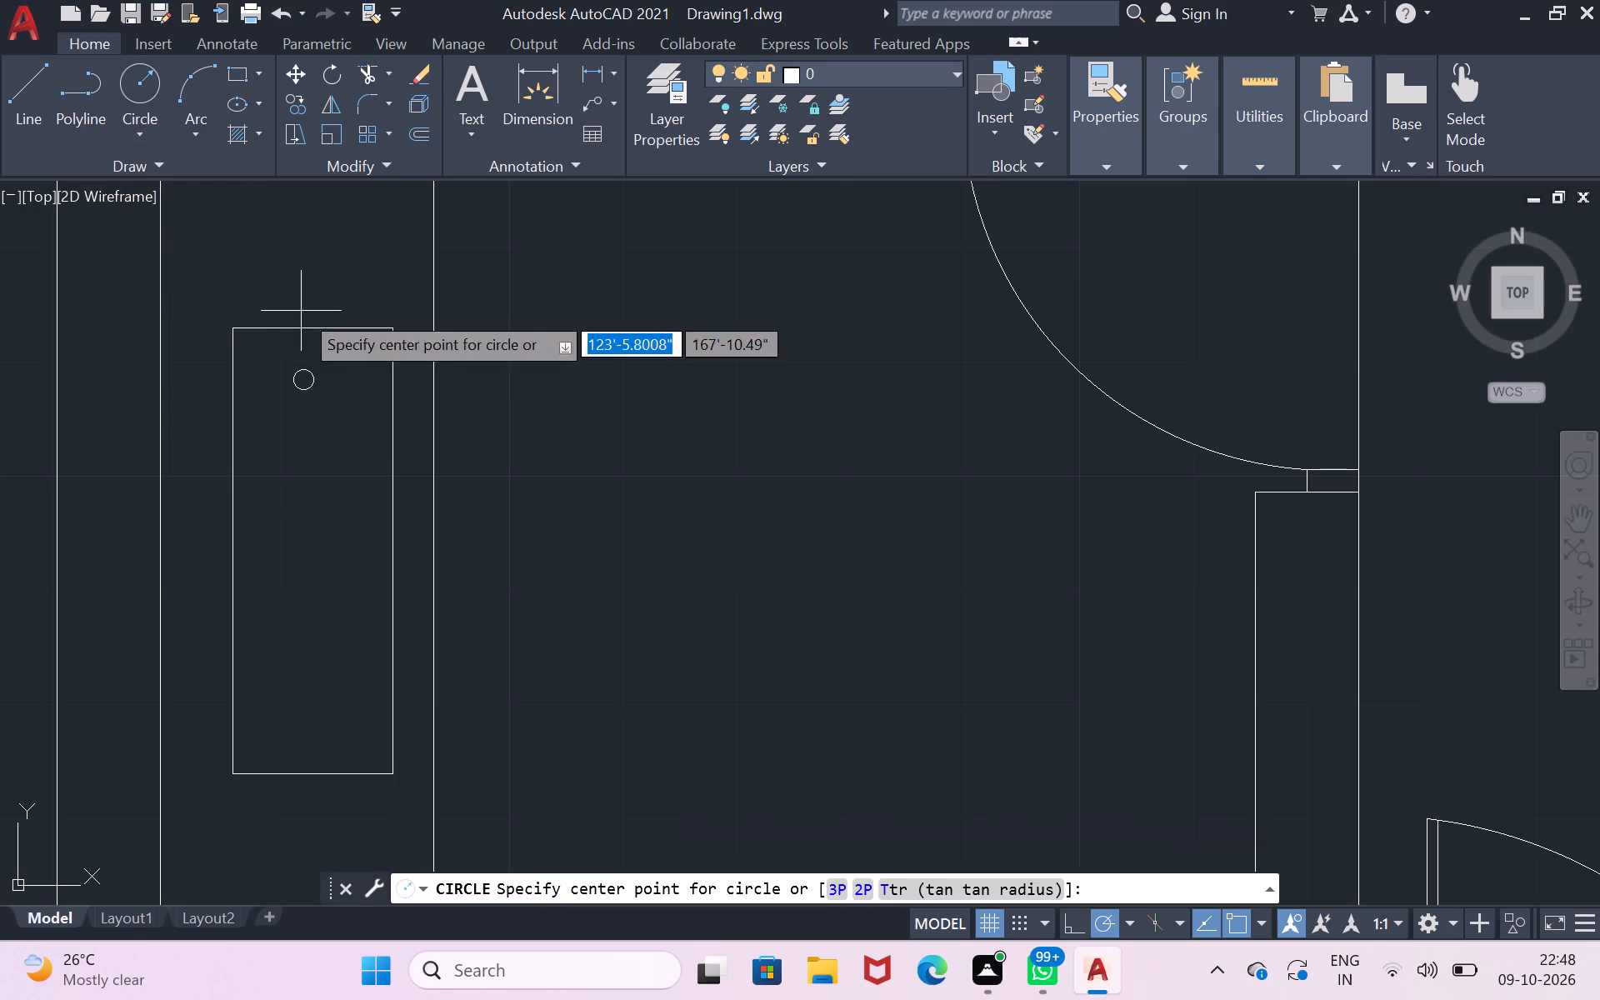
pyautogui.click(302, 382)
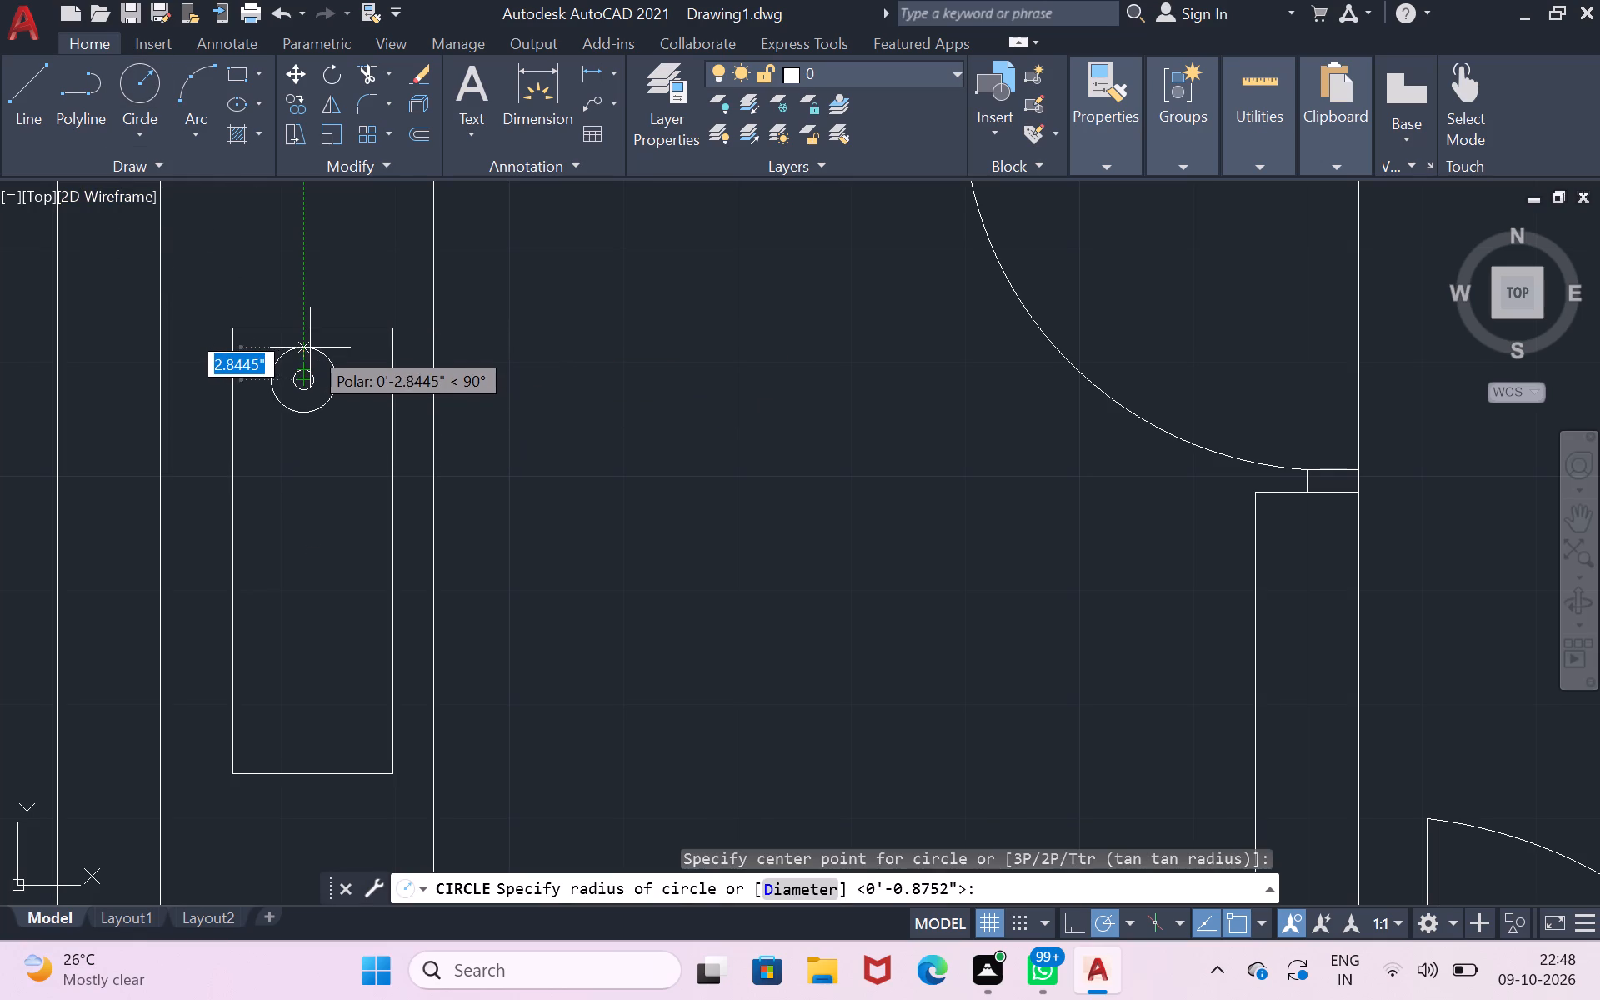
pyautogui.click(310, 353)
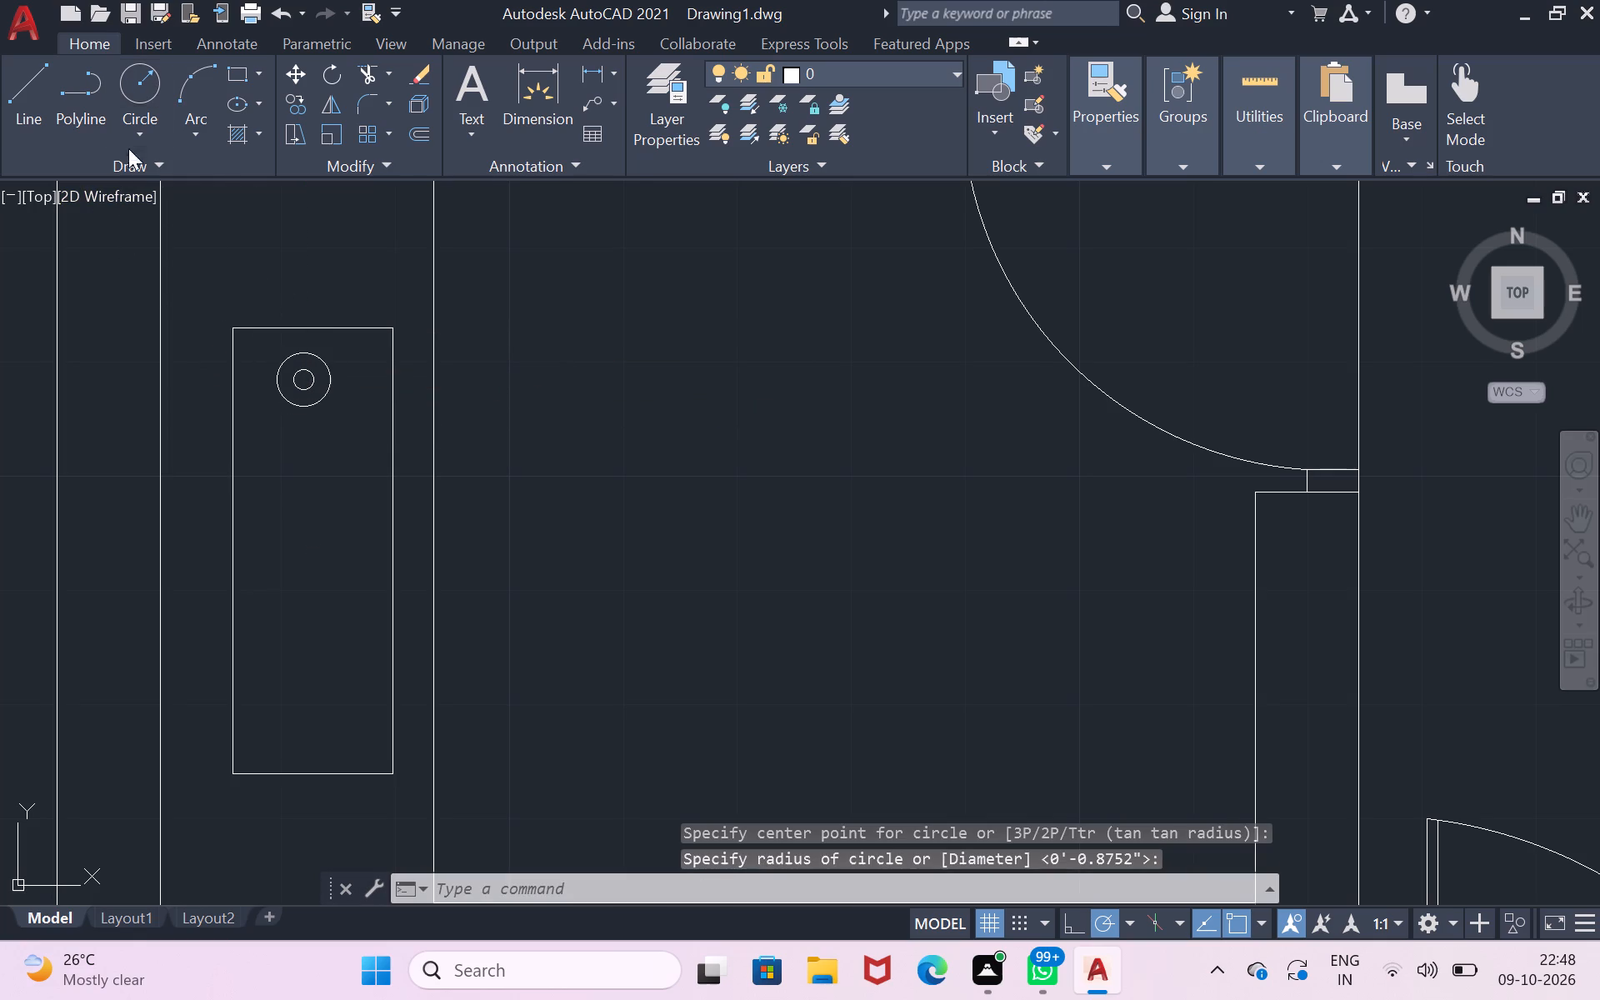
# Draw a horizontal and a vertical line across the outer circle's full diameter, crossing at the circles' centre.
pyautogui.click(41, 101)
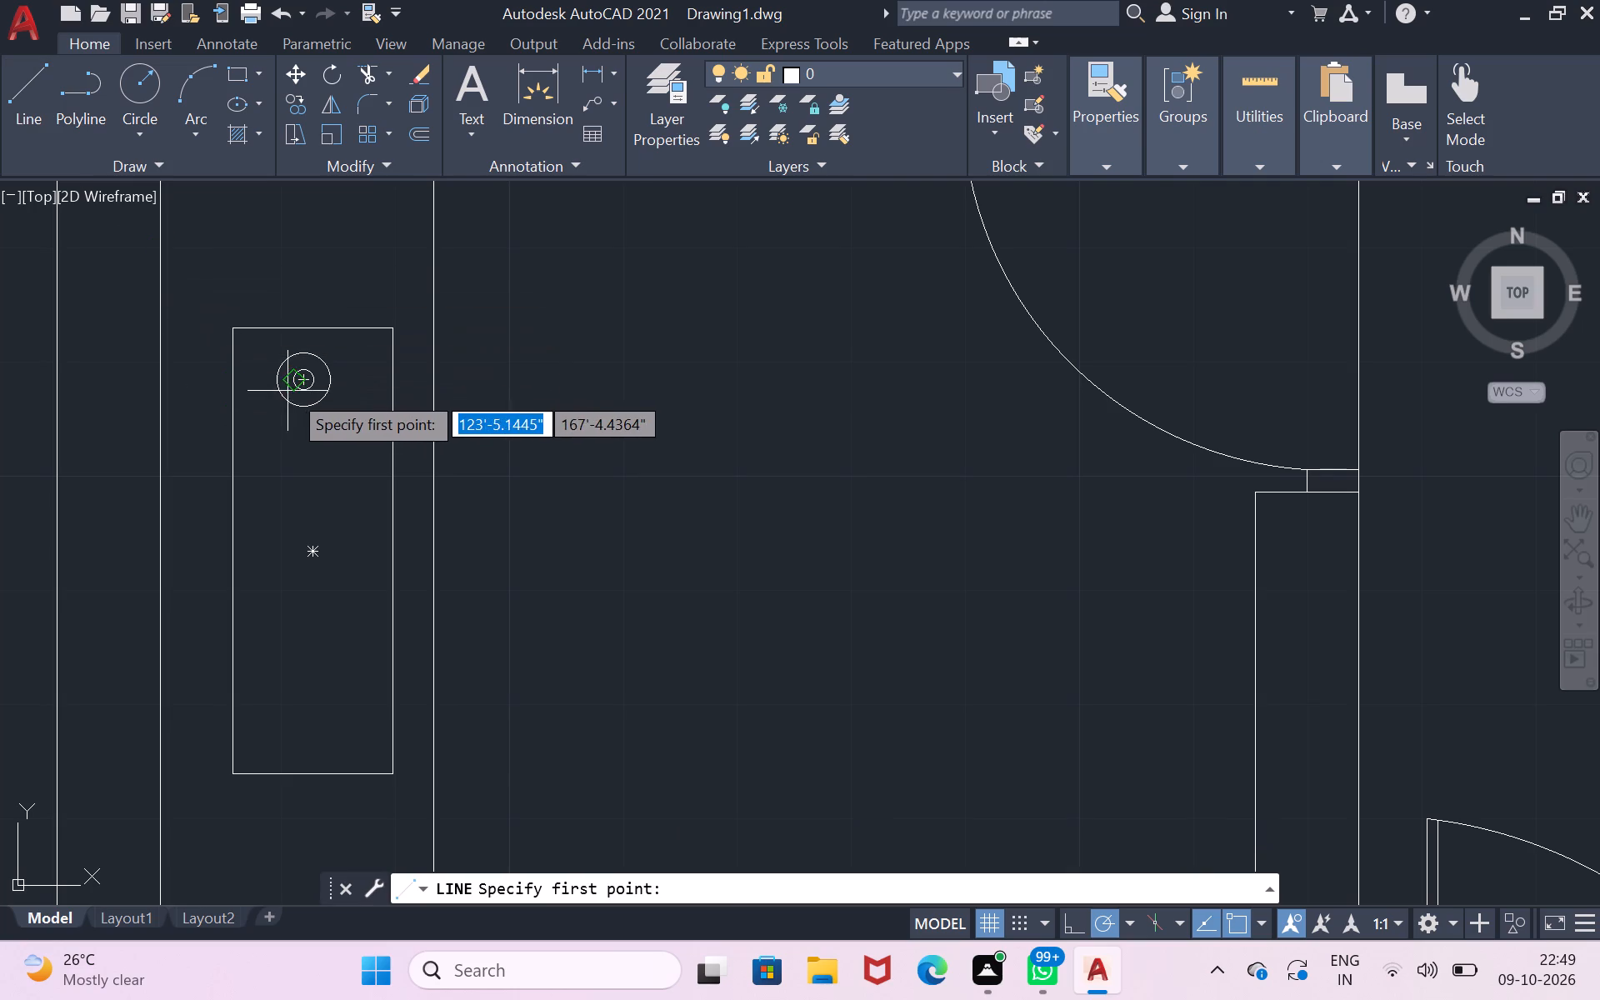
pyautogui.click(278, 377)
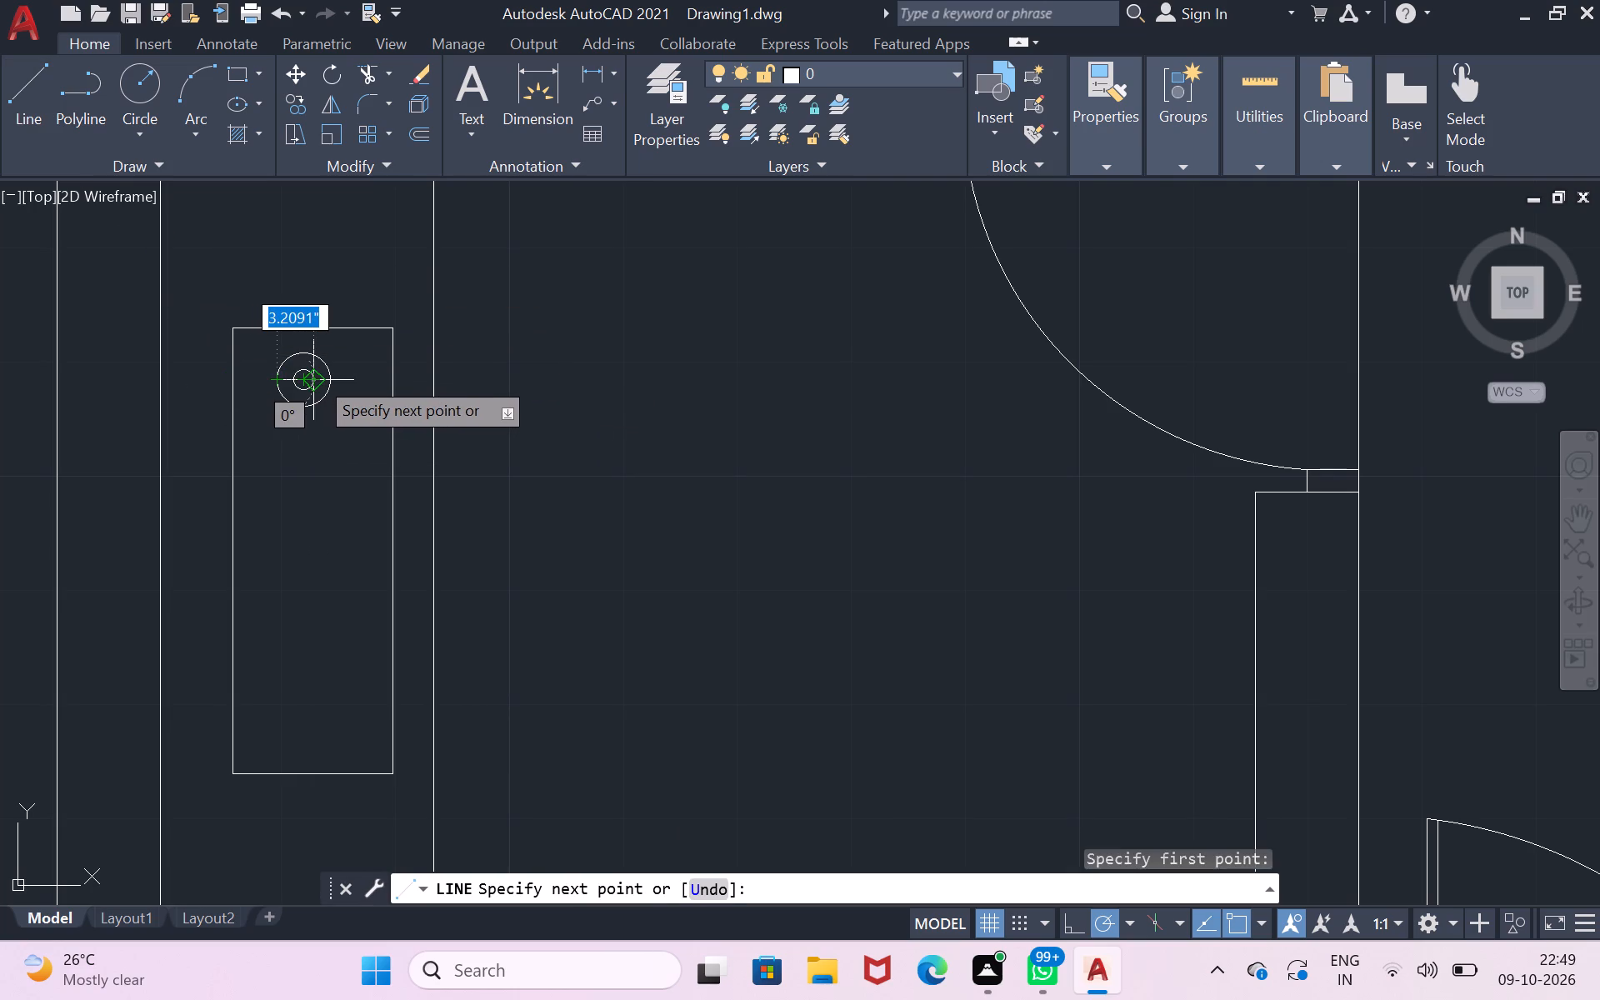
pyautogui.click(331, 379)
pyautogui.press('Return')
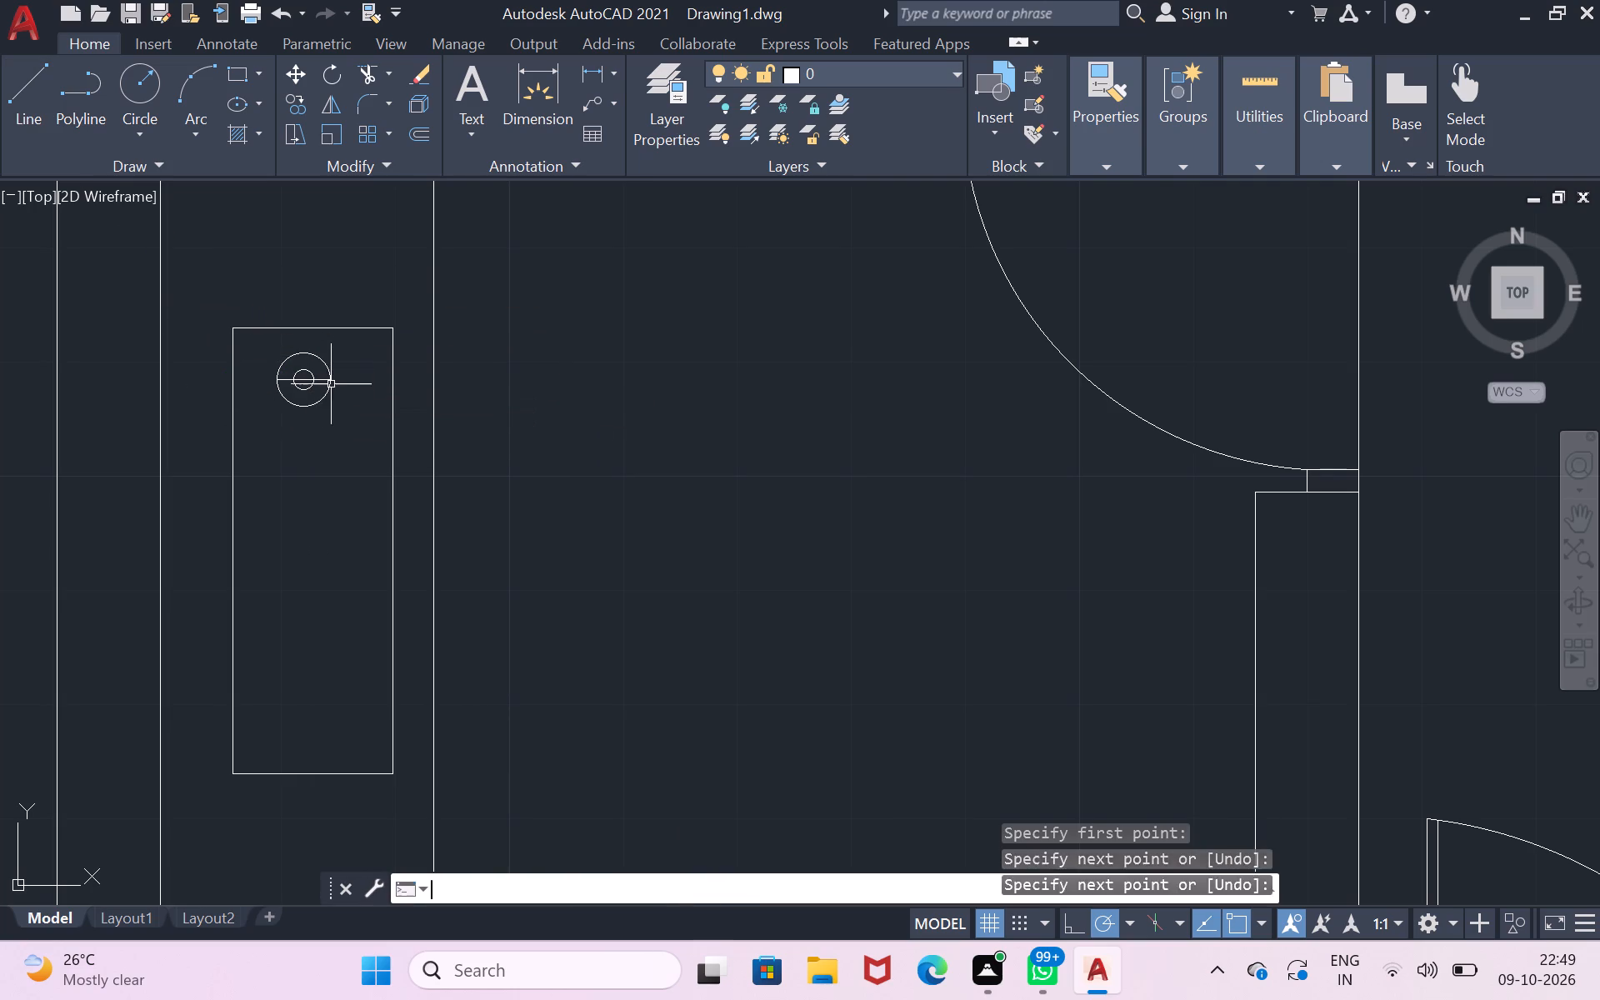
pyautogui.press('Return')
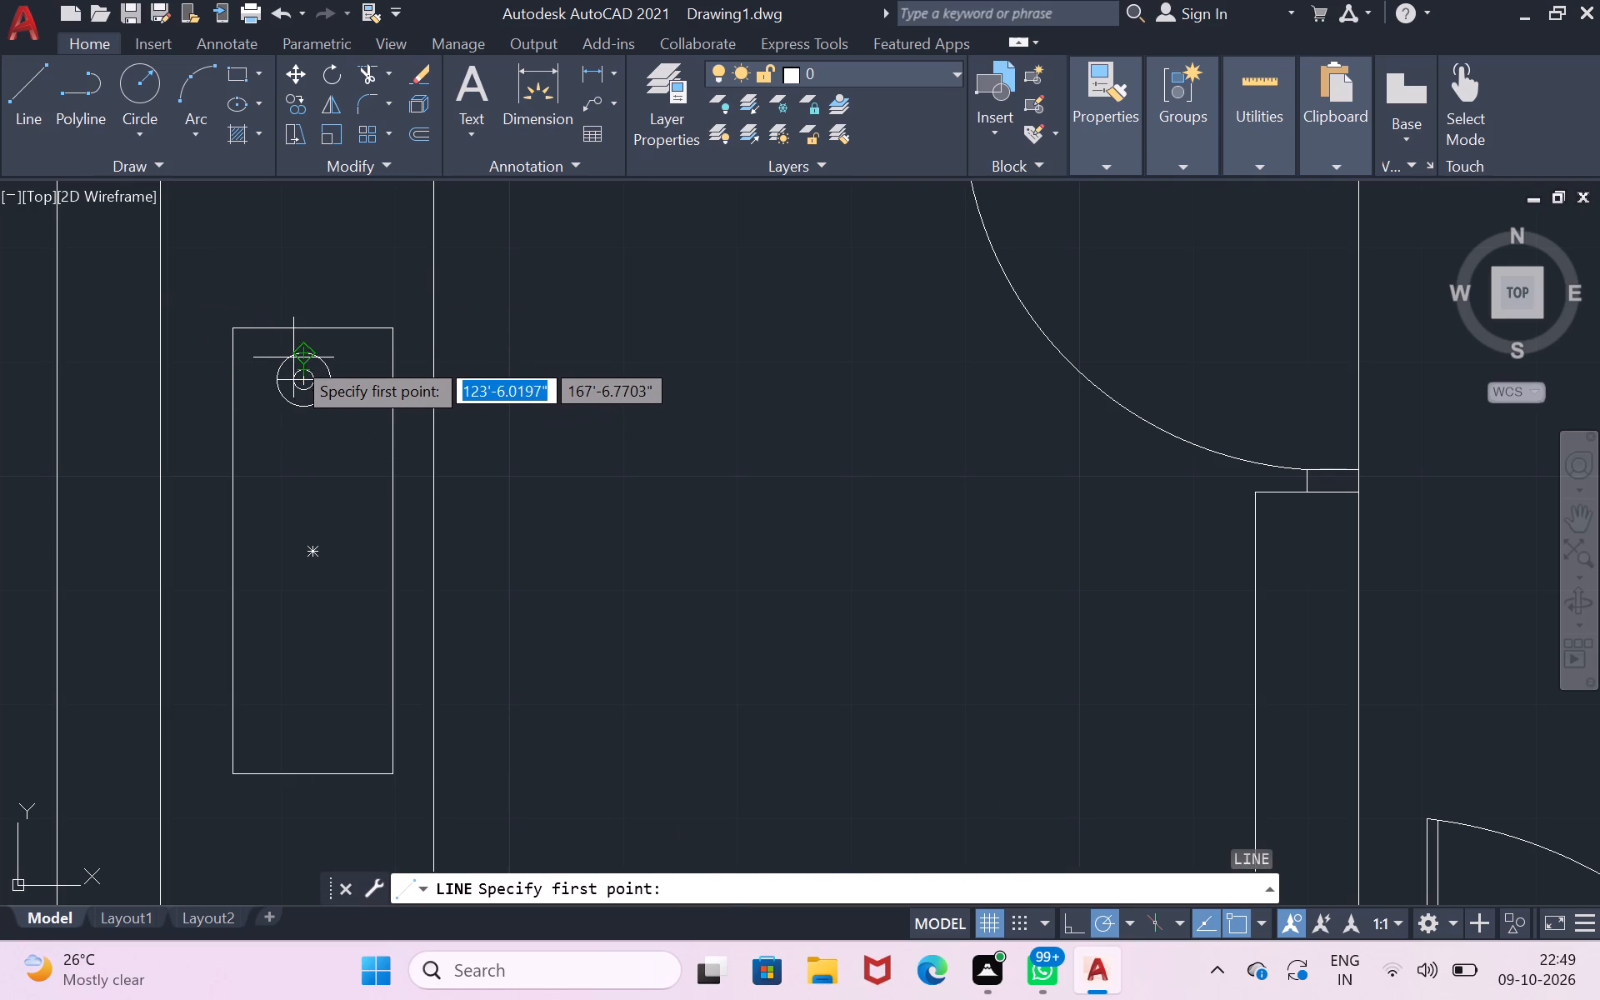
pyautogui.click(293, 357)
pyautogui.click(309, 405)
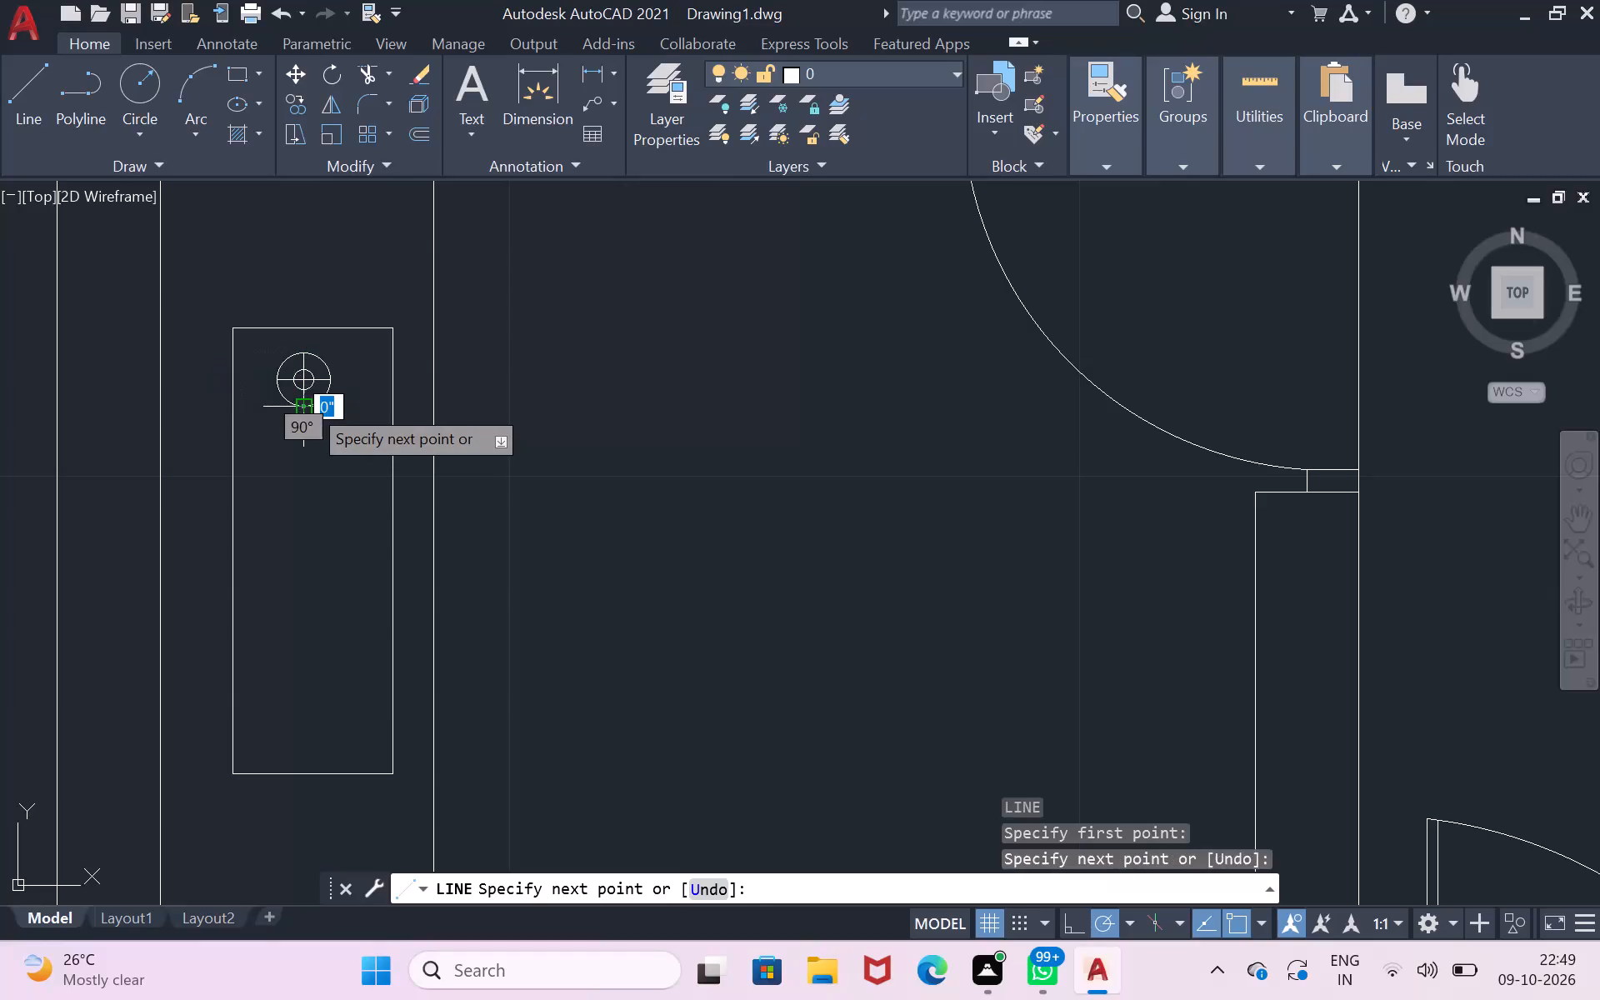
pyautogui.press('Return')
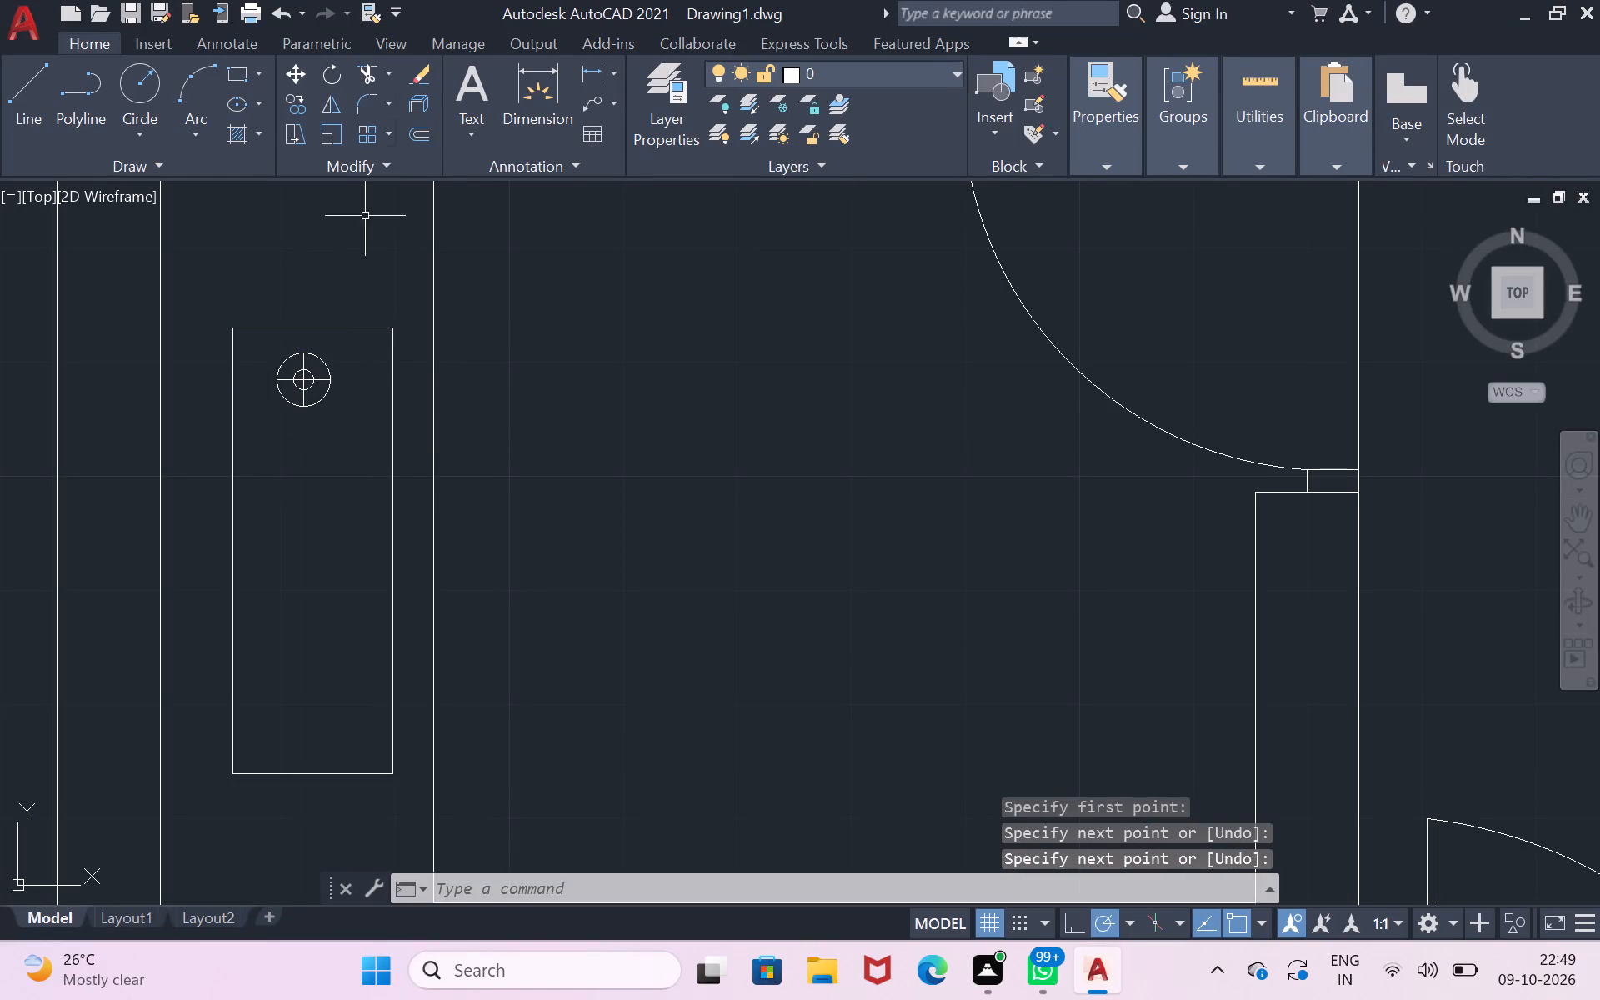
# Copy the burner symbol straight down twice inside the stove rectangle, about 1'-1" and 2'-2" below the original.
pyautogui.moveTo(340, 342); pyautogui.dragTo(307, 438)
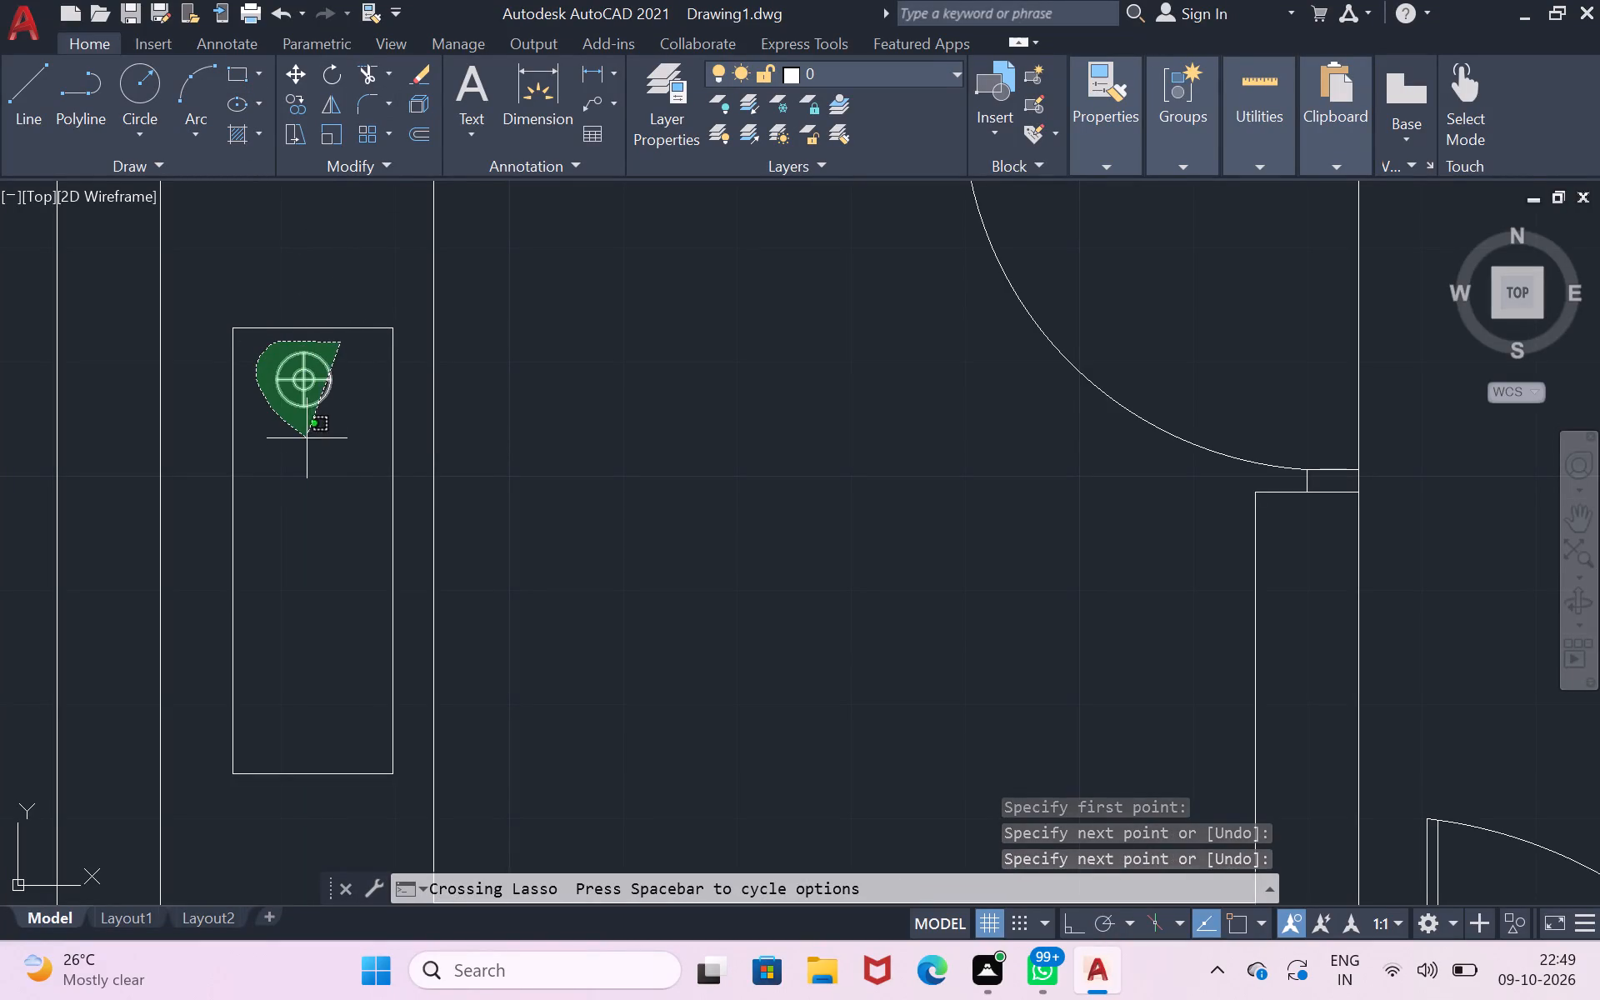
pyautogui.moveTo(307, 438); pyautogui.dragTo(342, 422)
pyautogui.write('co')
pyautogui.press('Return')
pyautogui.click(344, 432)
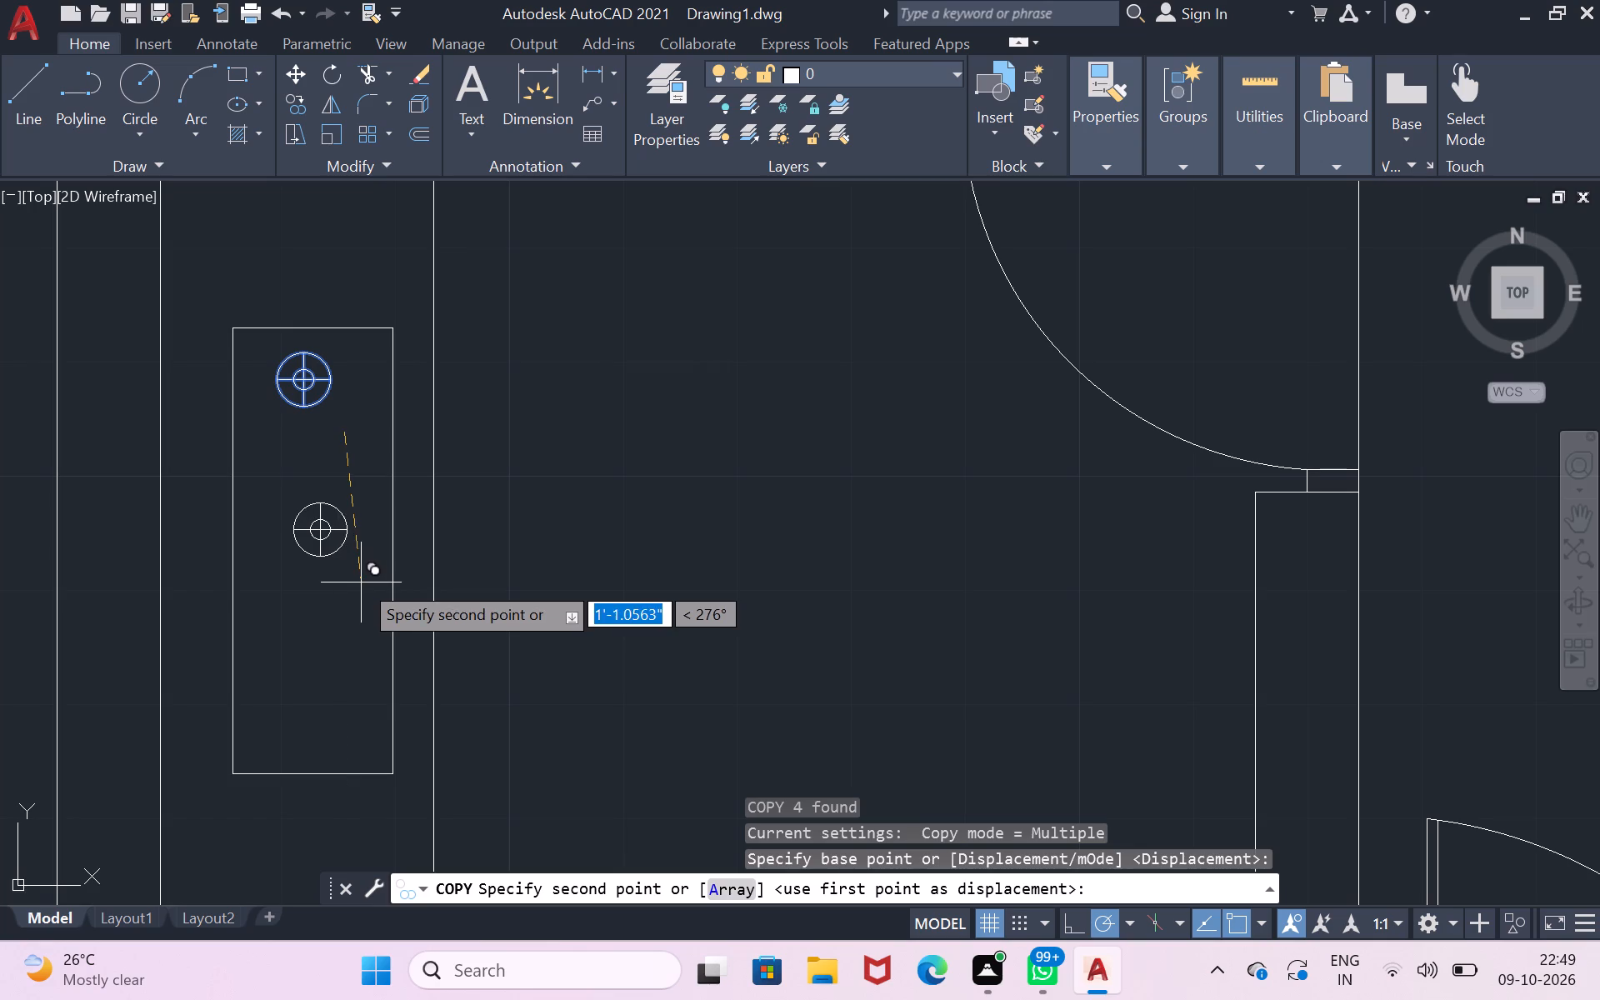
pyautogui.click(351, 581)
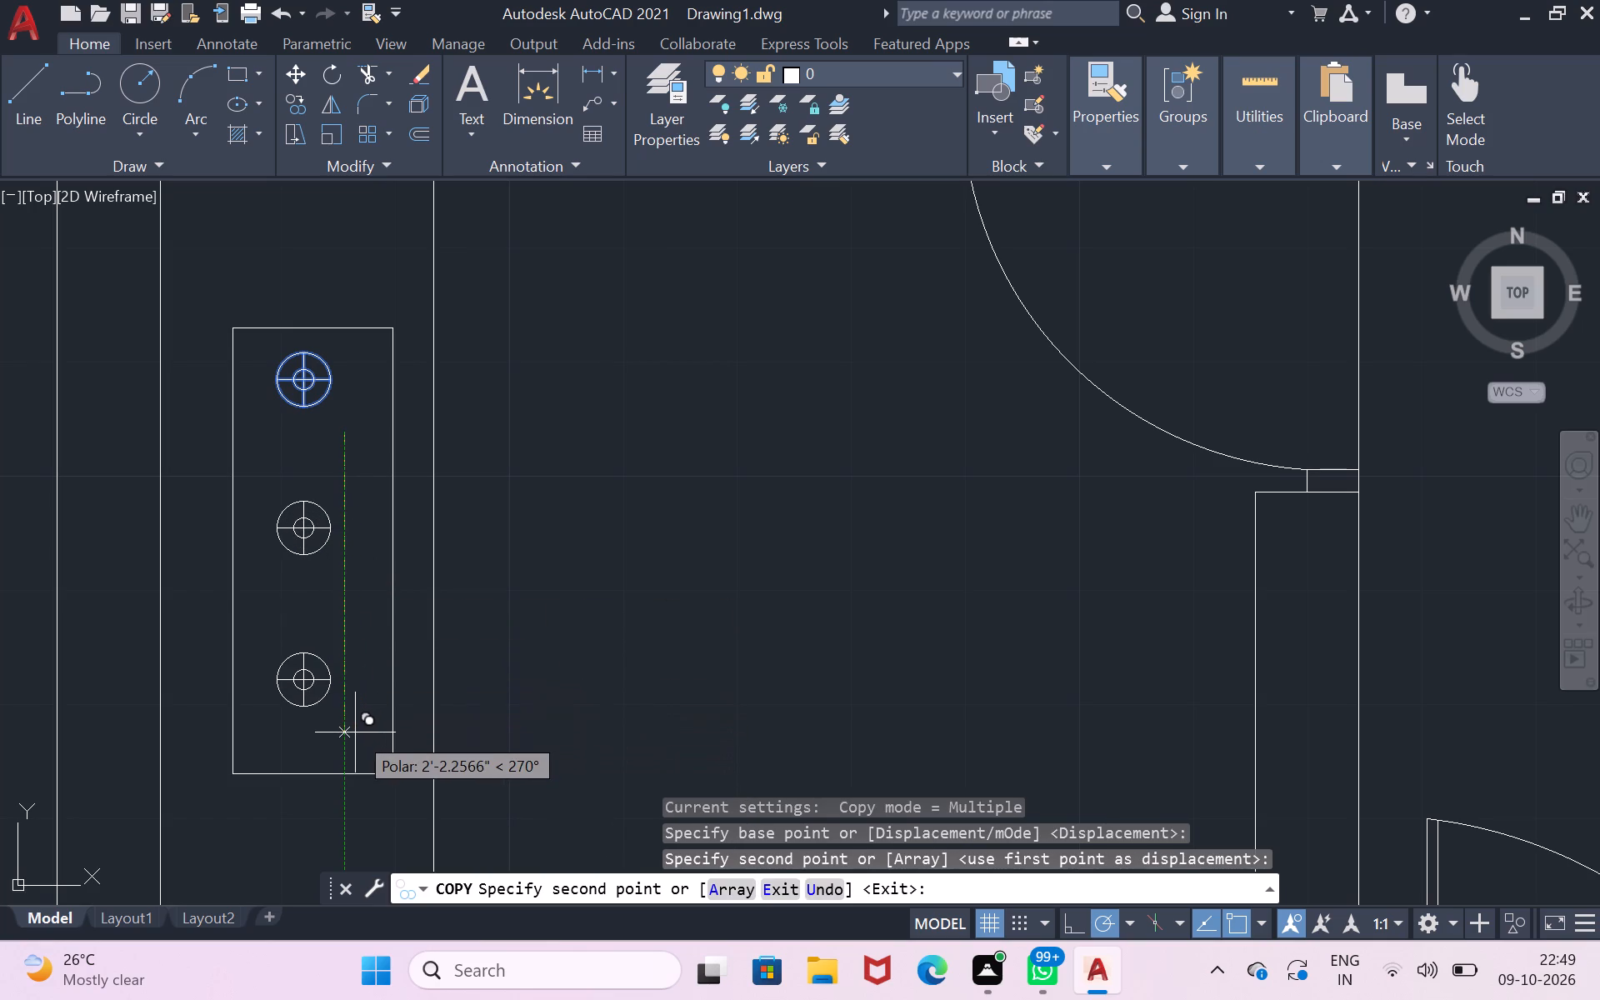
pyautogui.click(355, 732)
pyautogui.press('Return')
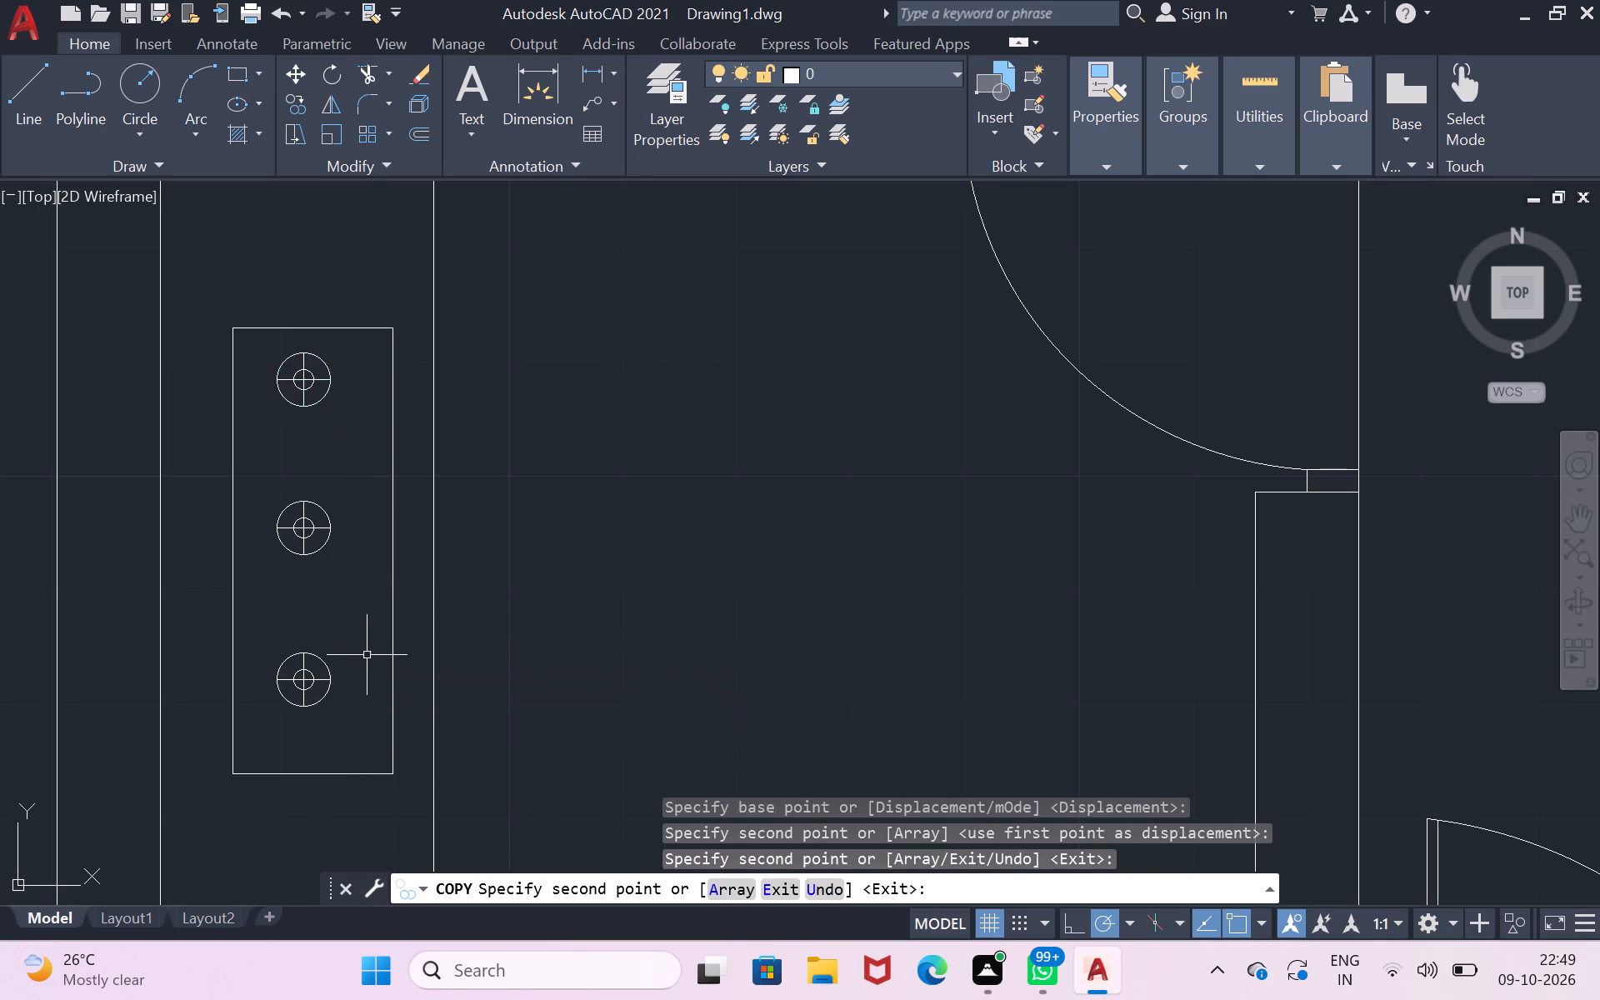
# Draw a short vertical line across the thickness of the kitchen's bottom wall, between the stove and the sink.
pyautogui.scroll(-3, 380, 653)
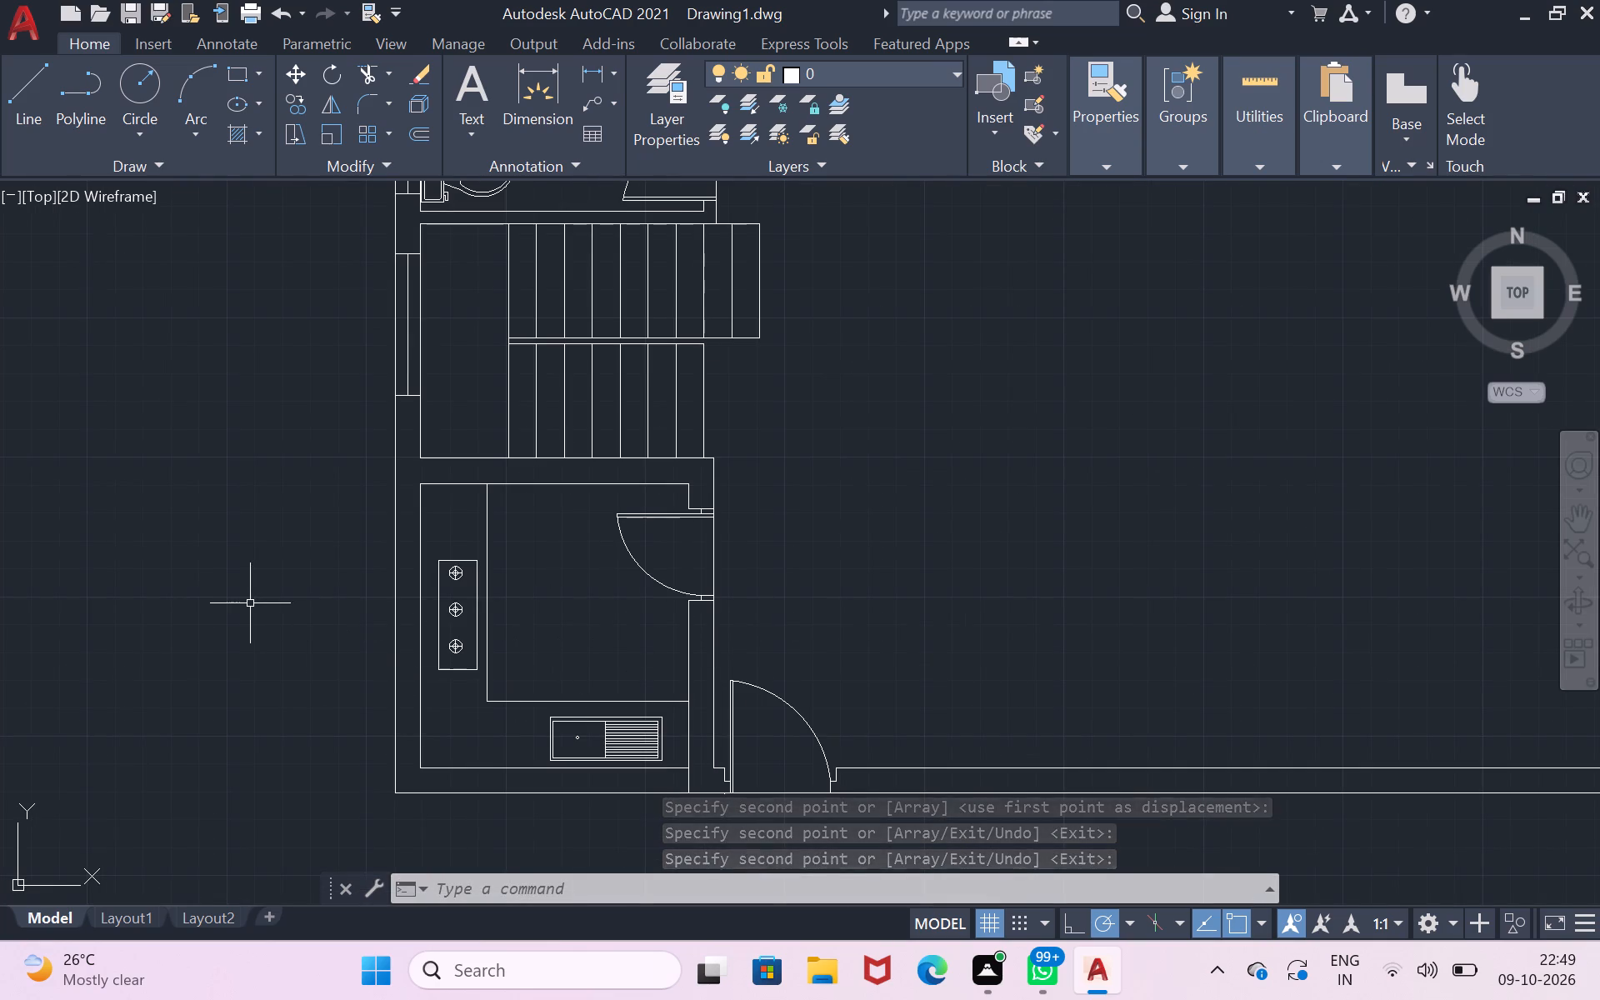
pyautogui.scroll(1, 543, 798)
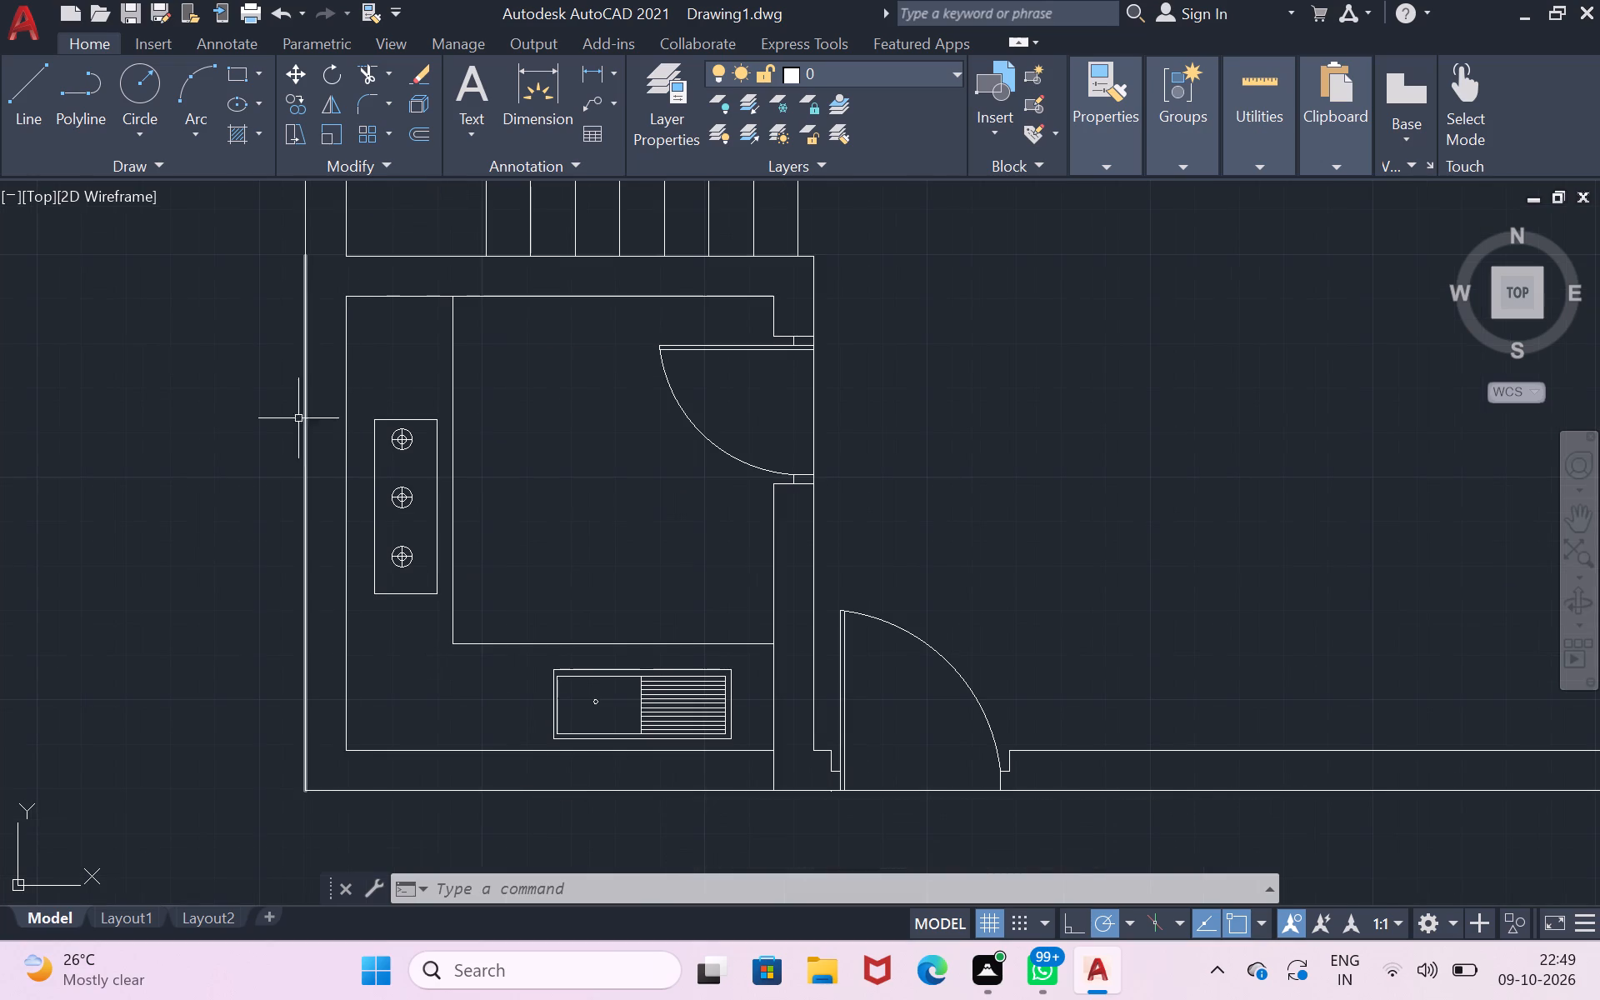
pyautogui.click(12, 103)
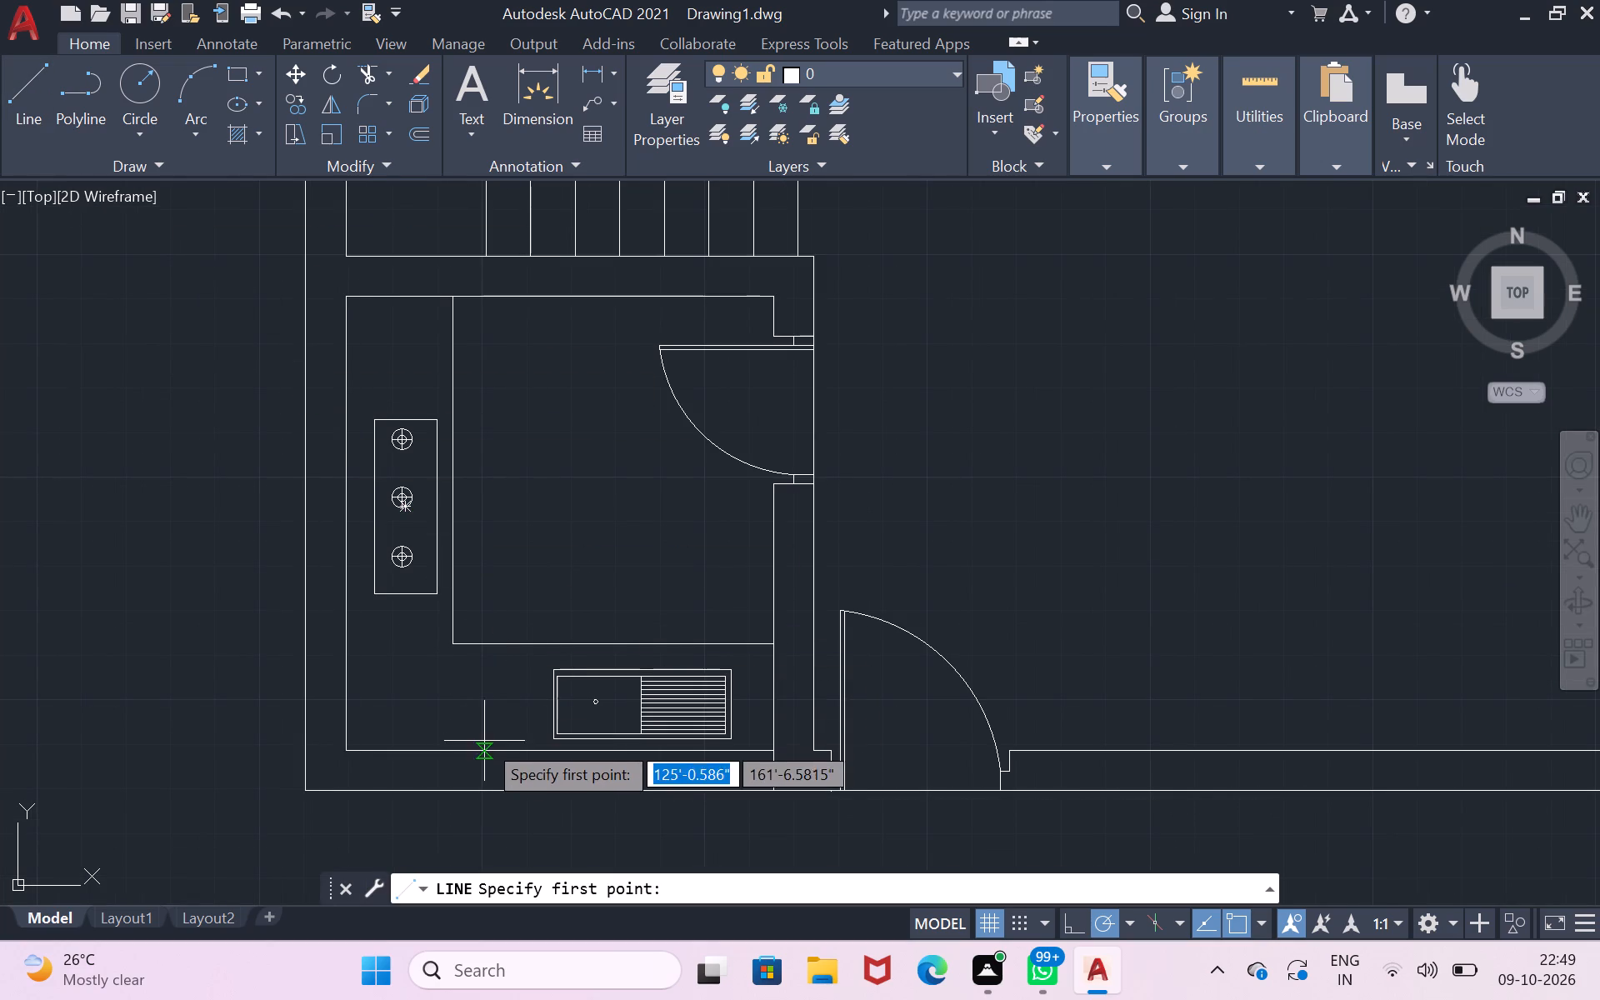
pyautogui.click(481, 750)
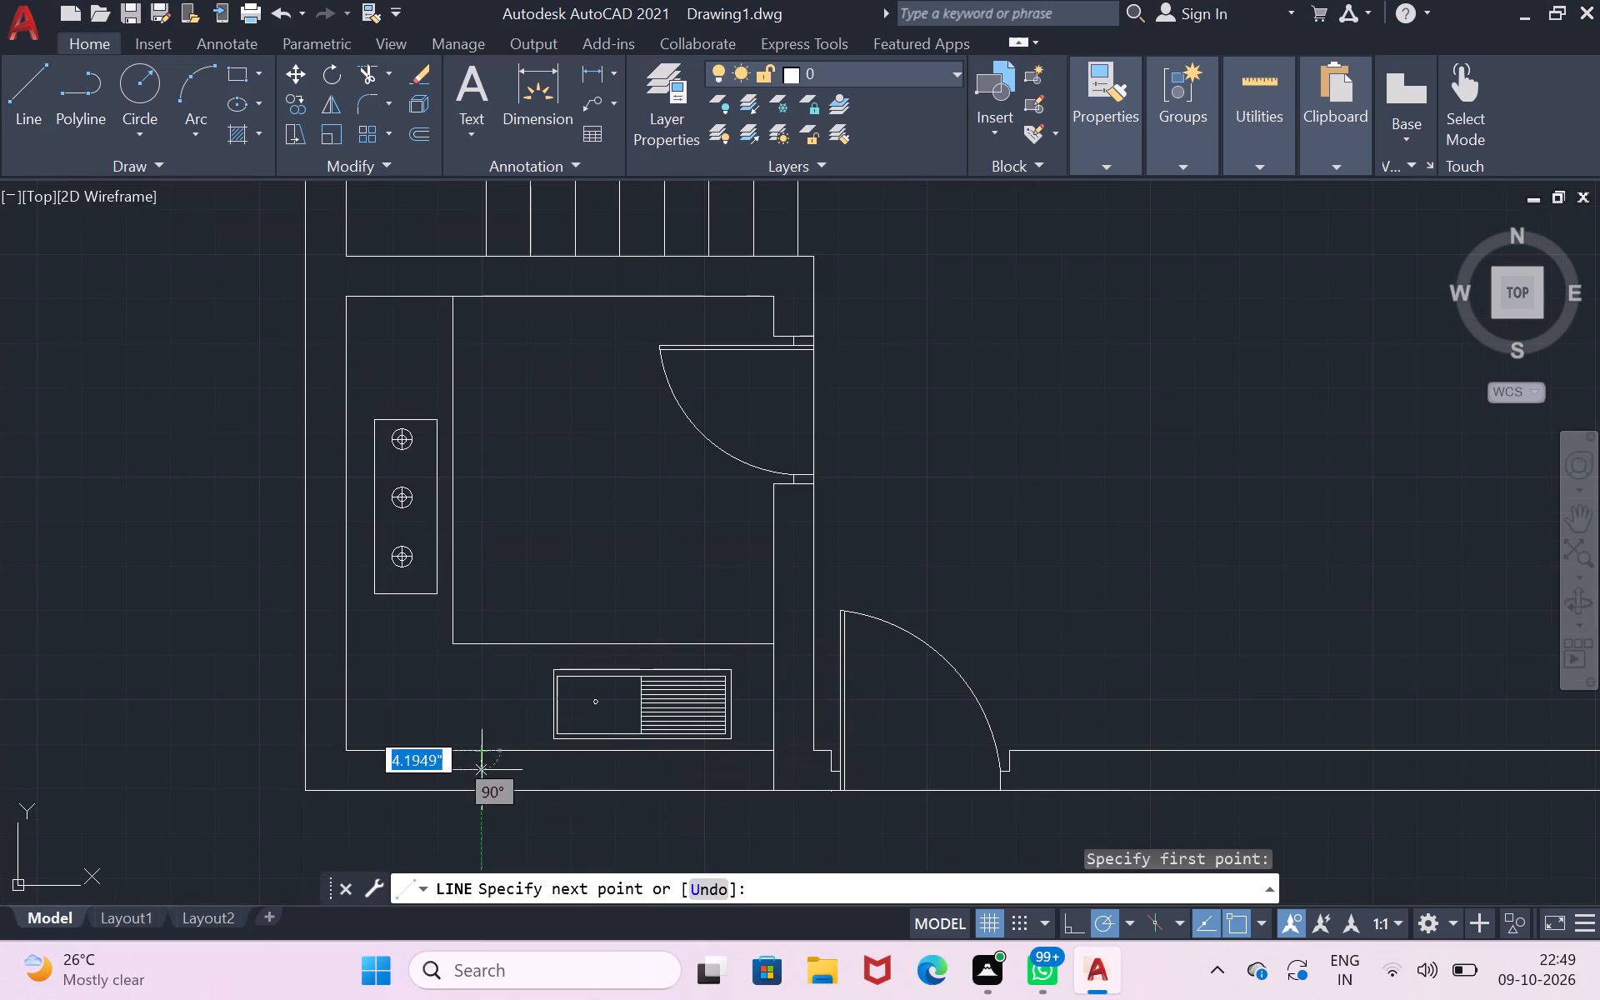
pyautogui.click(482, 790)
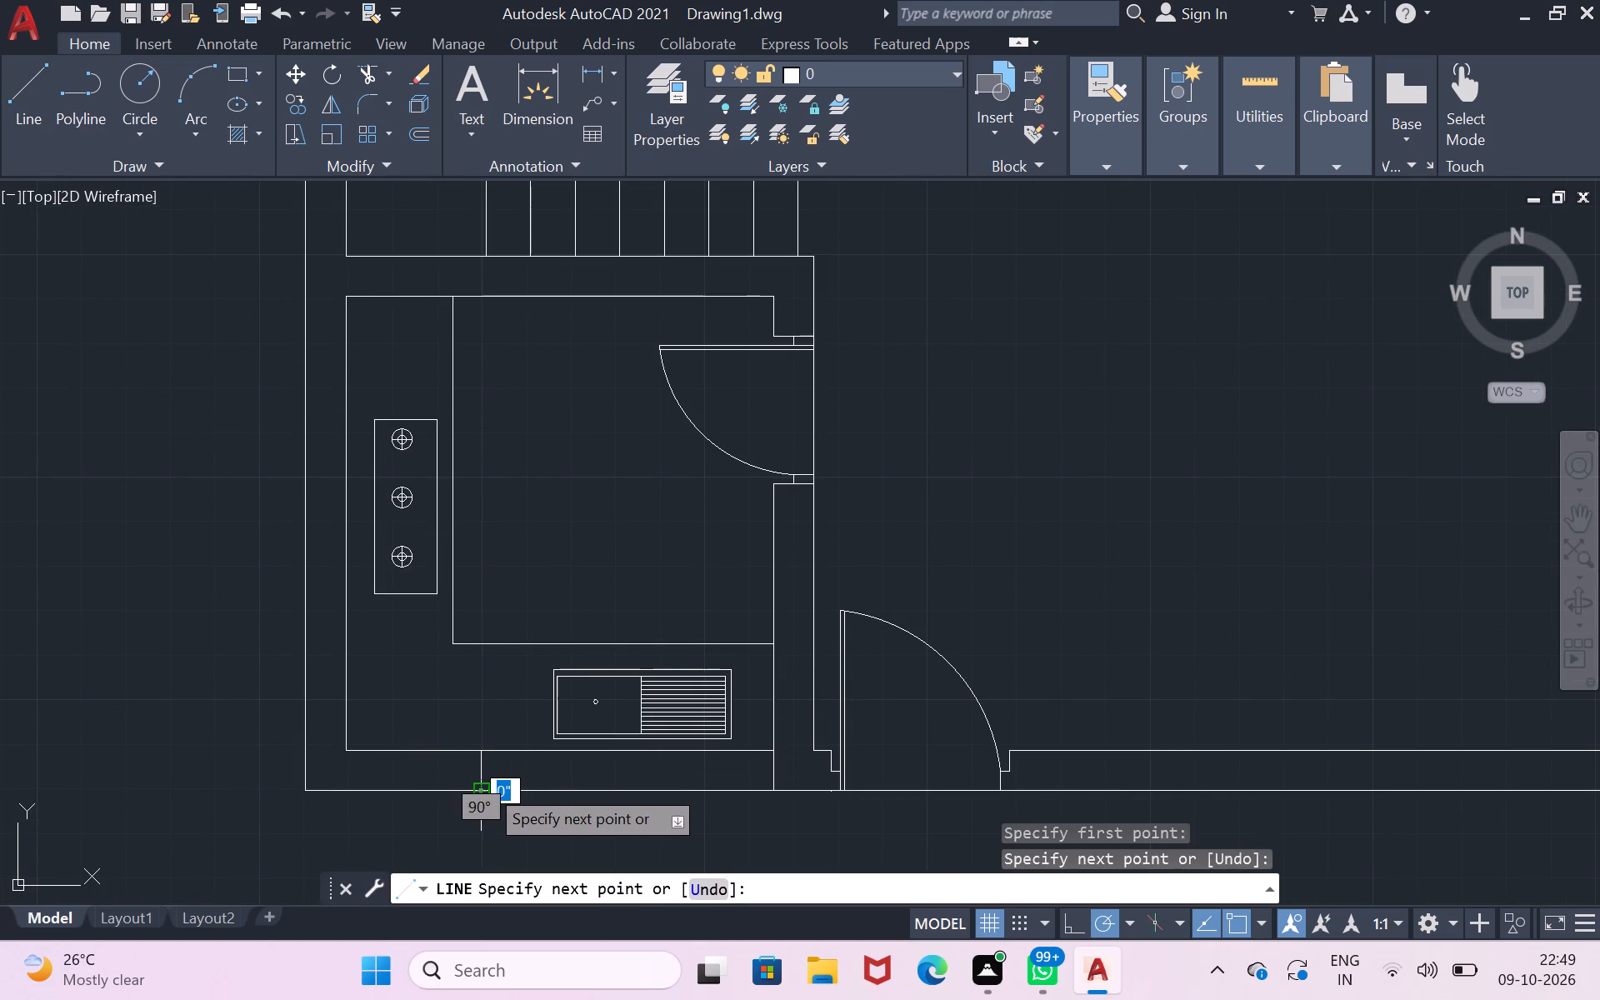
pyautogui.press('Return')
# Complete the window below the sink with a 4'3" horizontal line from the short line's midpoint and a closing vertical across the wall.
pyautogui.click(30, 84)
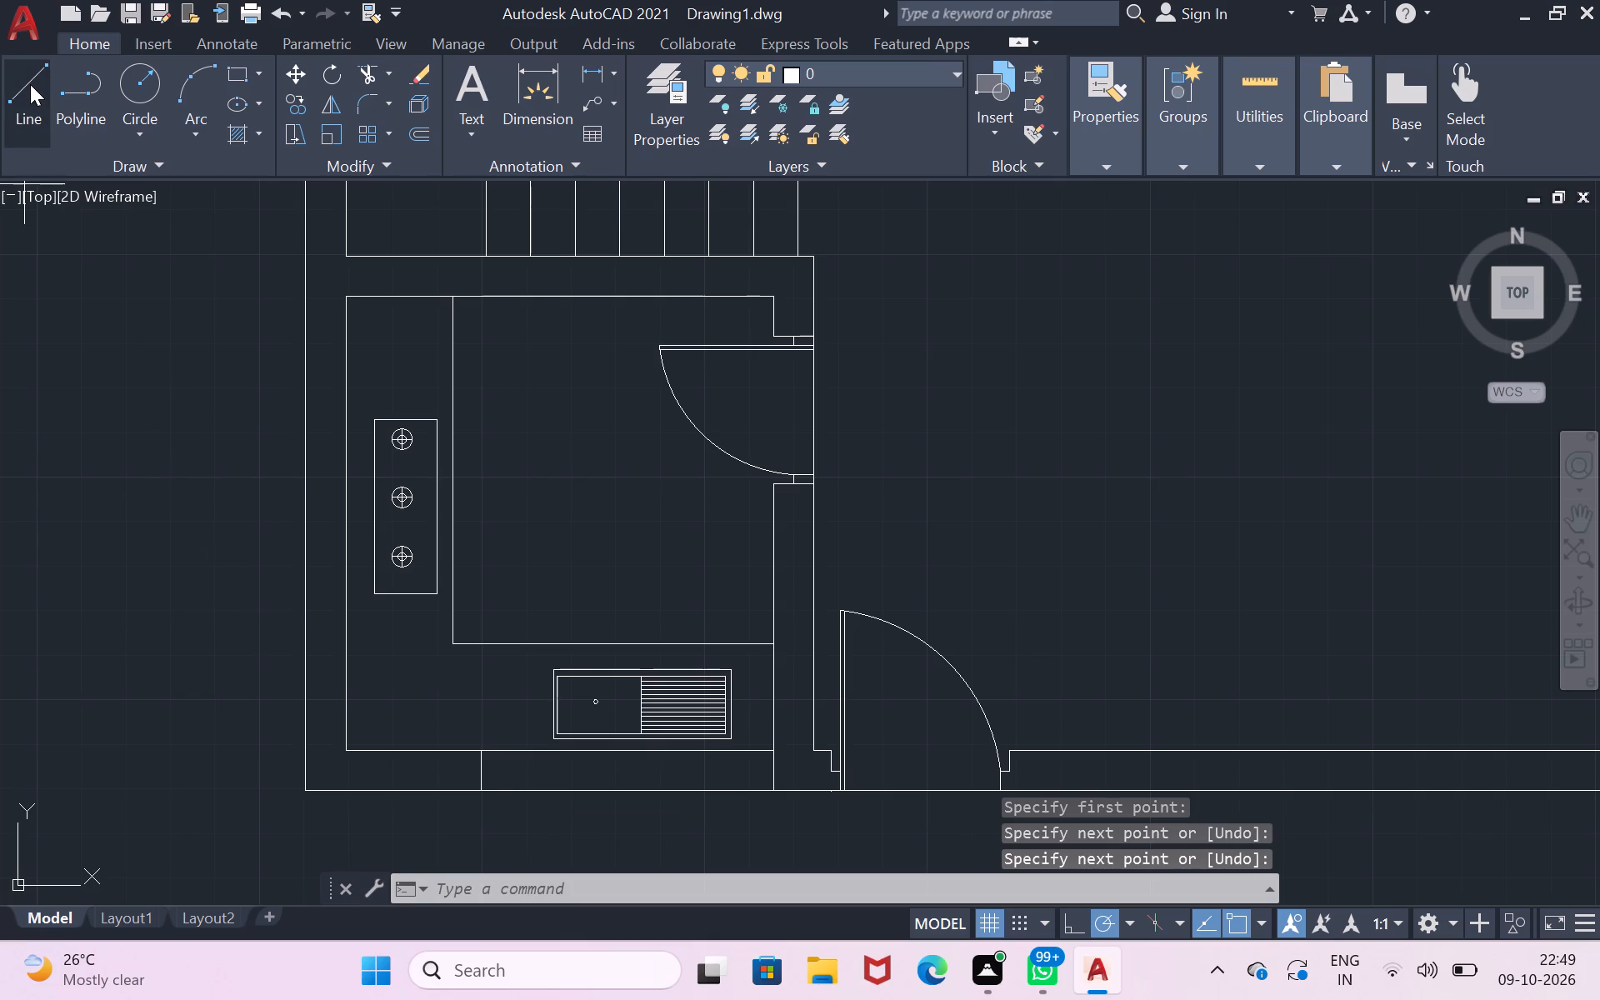
pyautogui.click(474, 772)
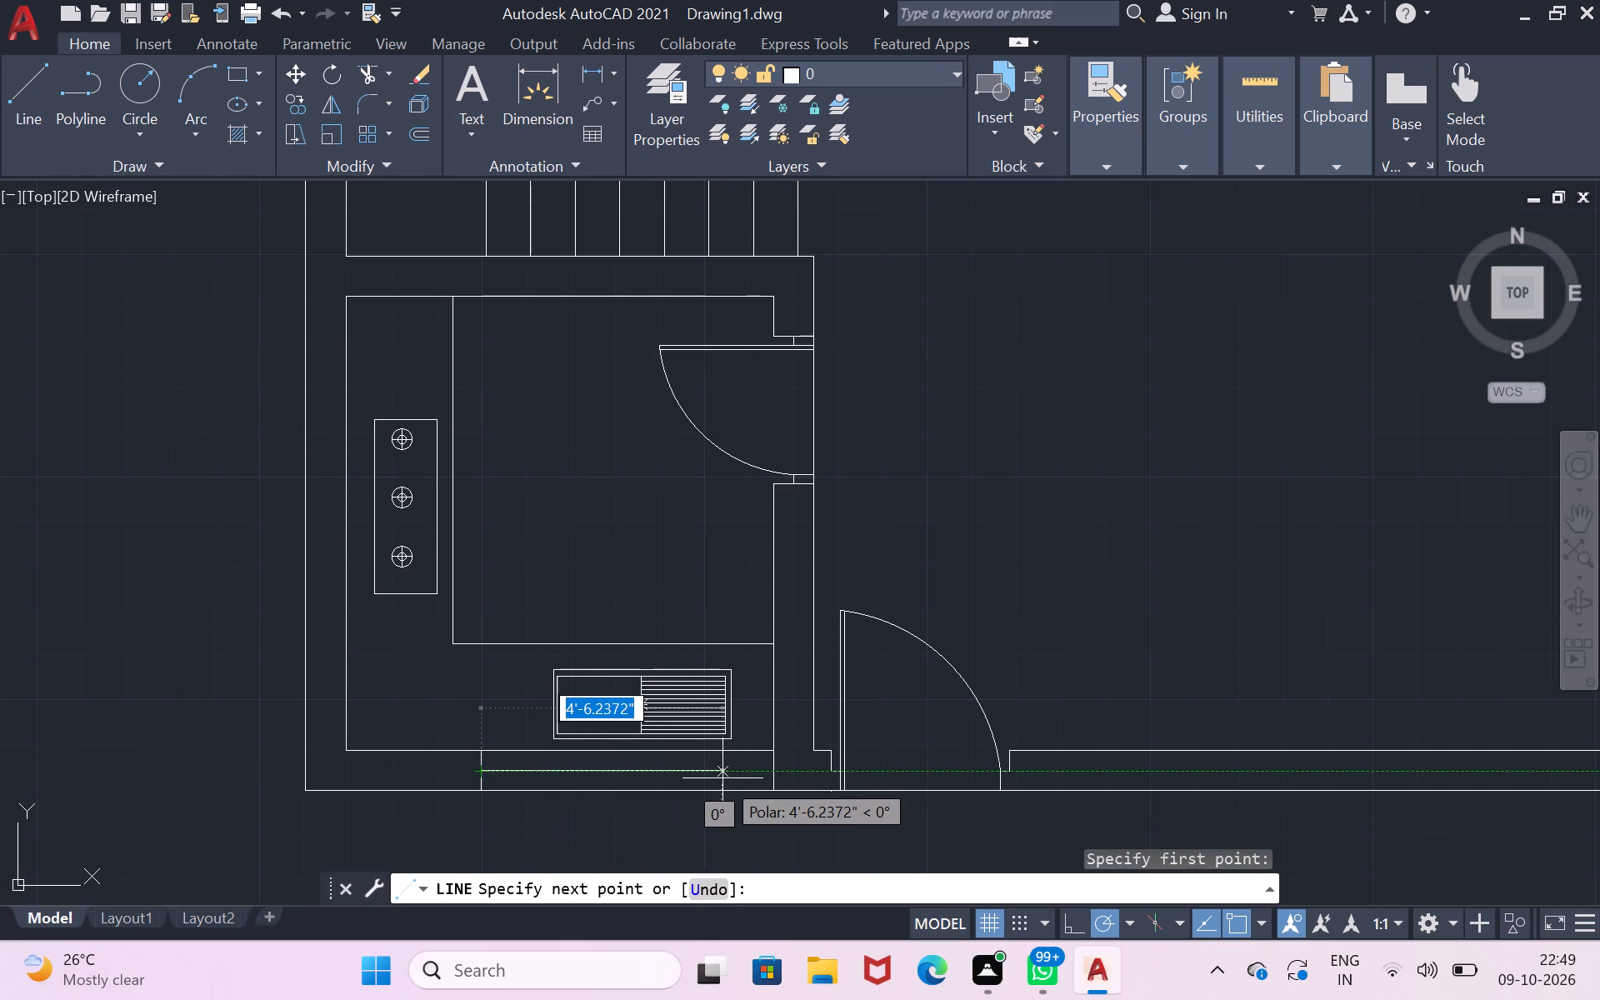
pyautogui.press('4')
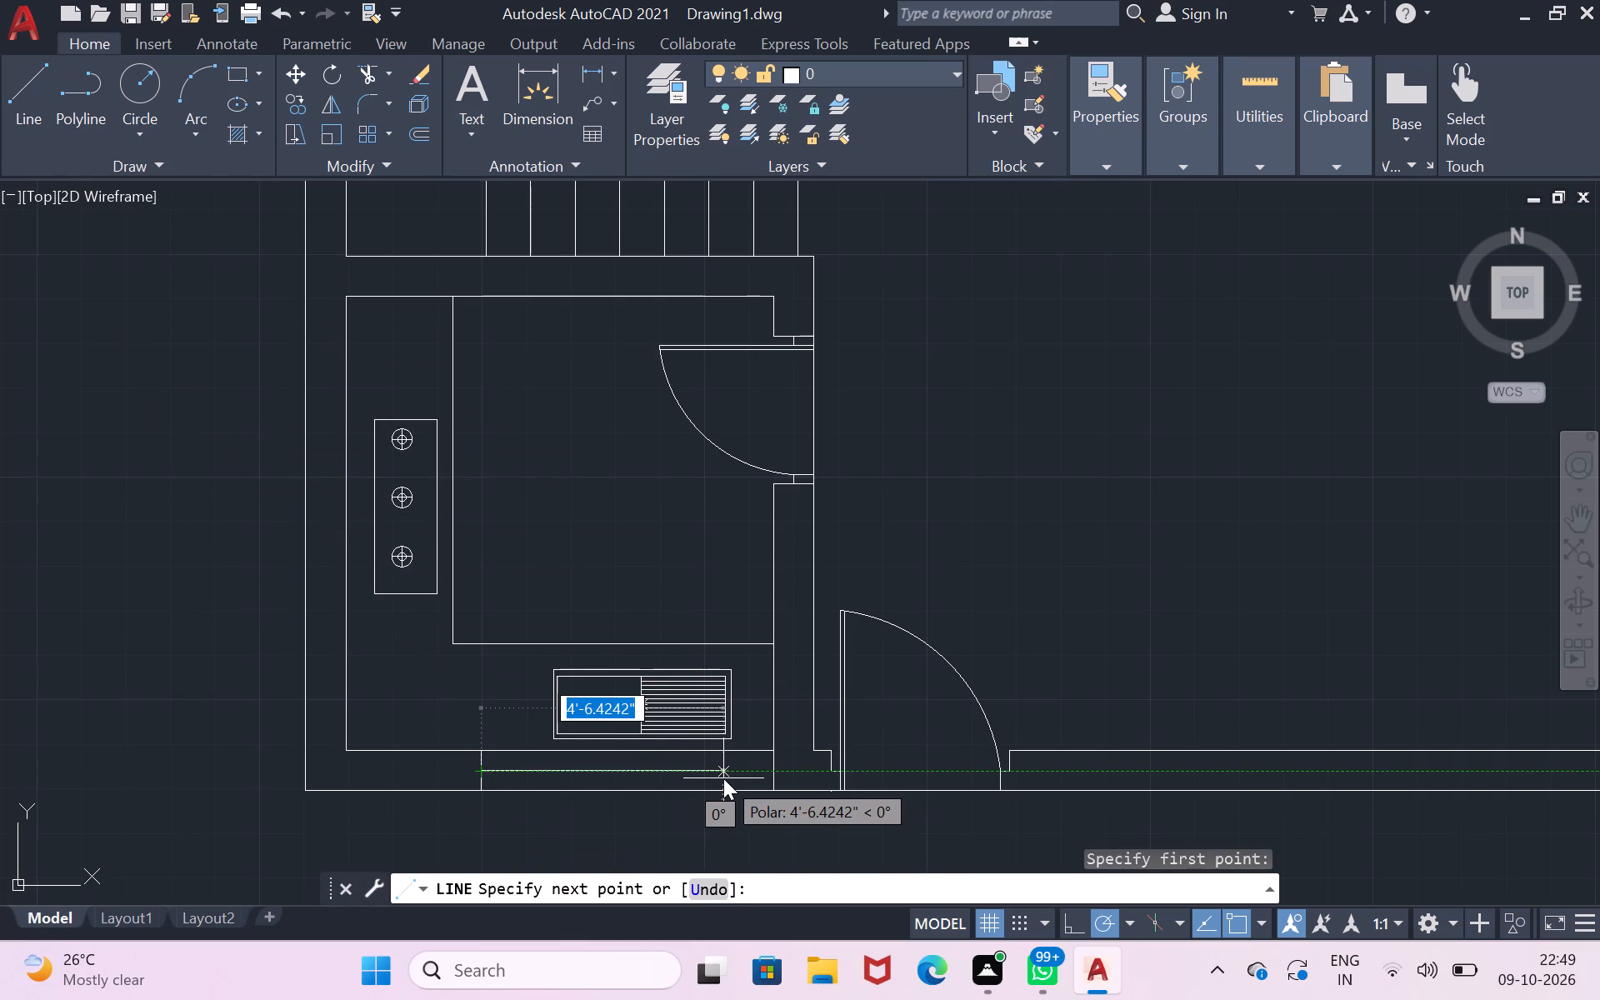
pyautogui.press("'")
pyautogui.press('3')
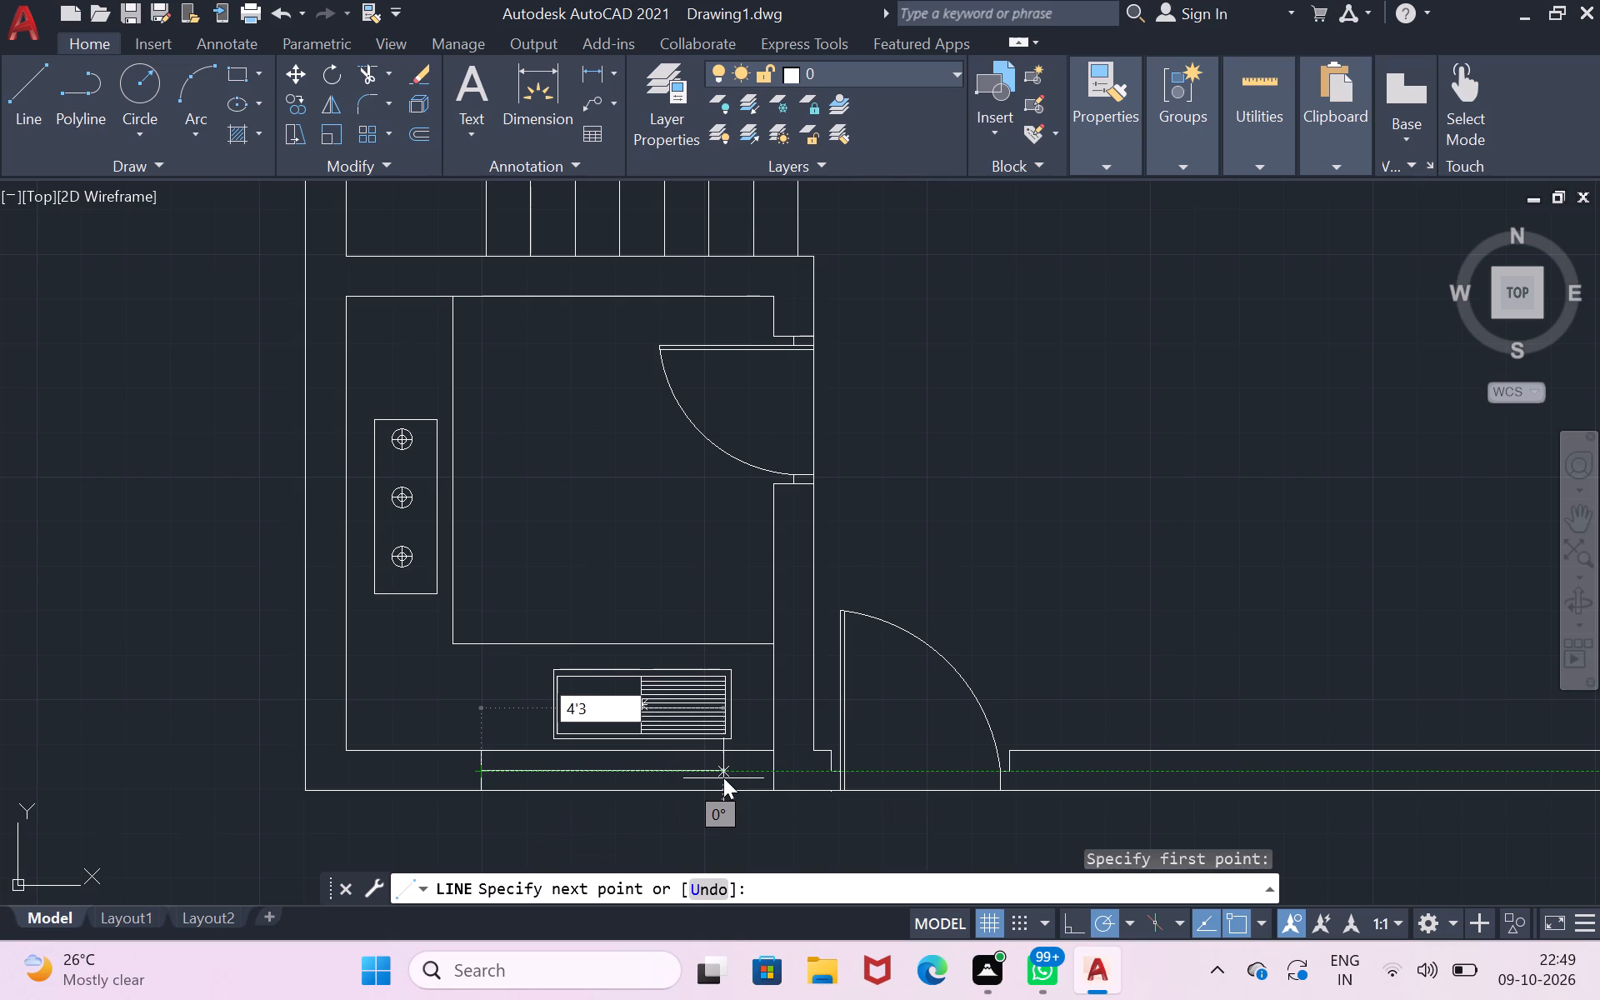
pyautogui.hotkey('shift', '"')
pyautogui.press('Return')
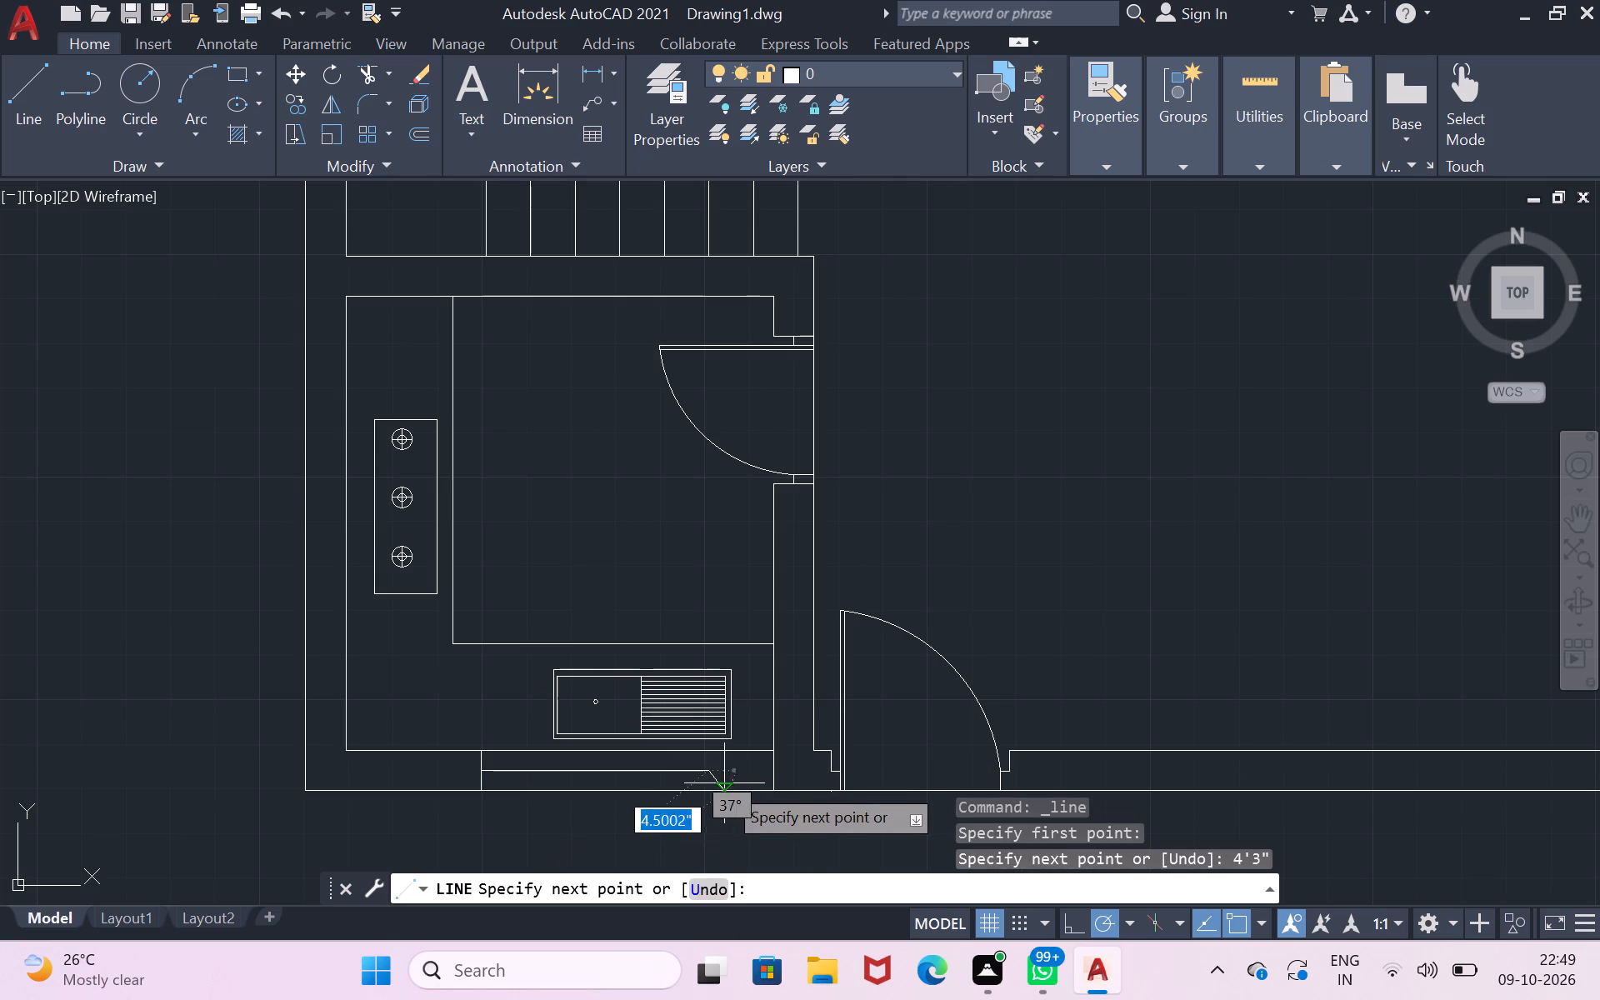
pyautogui.click(703, 753)
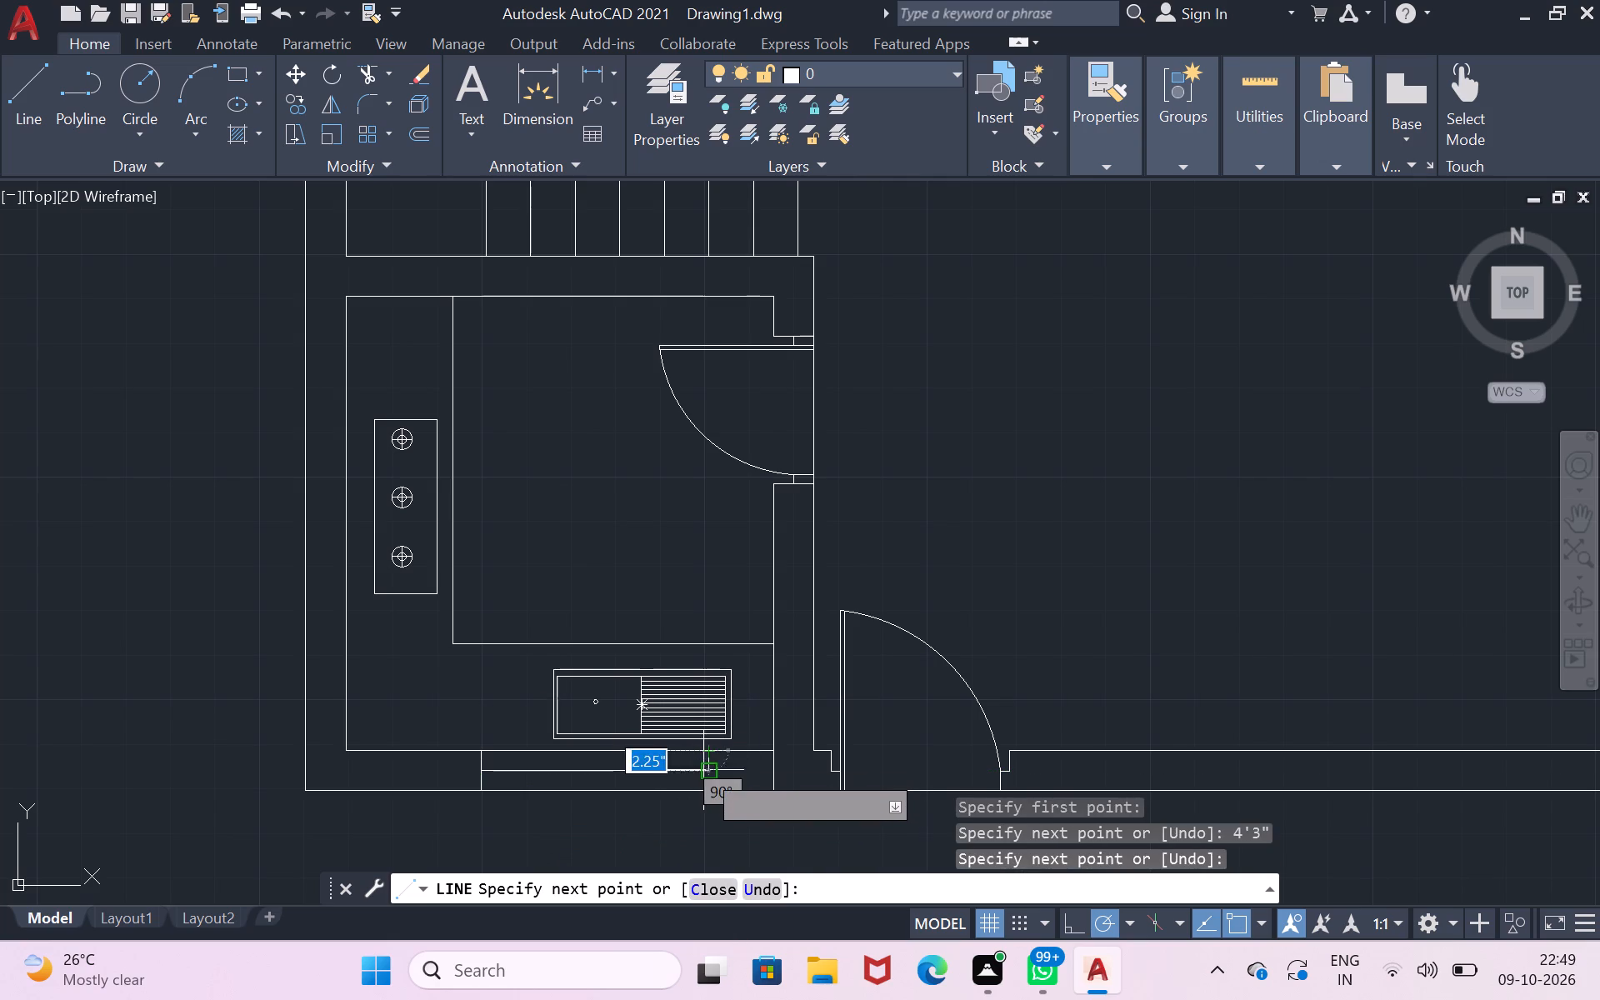
pyautogui.click(711, 789)
pyautogui.press('Return')
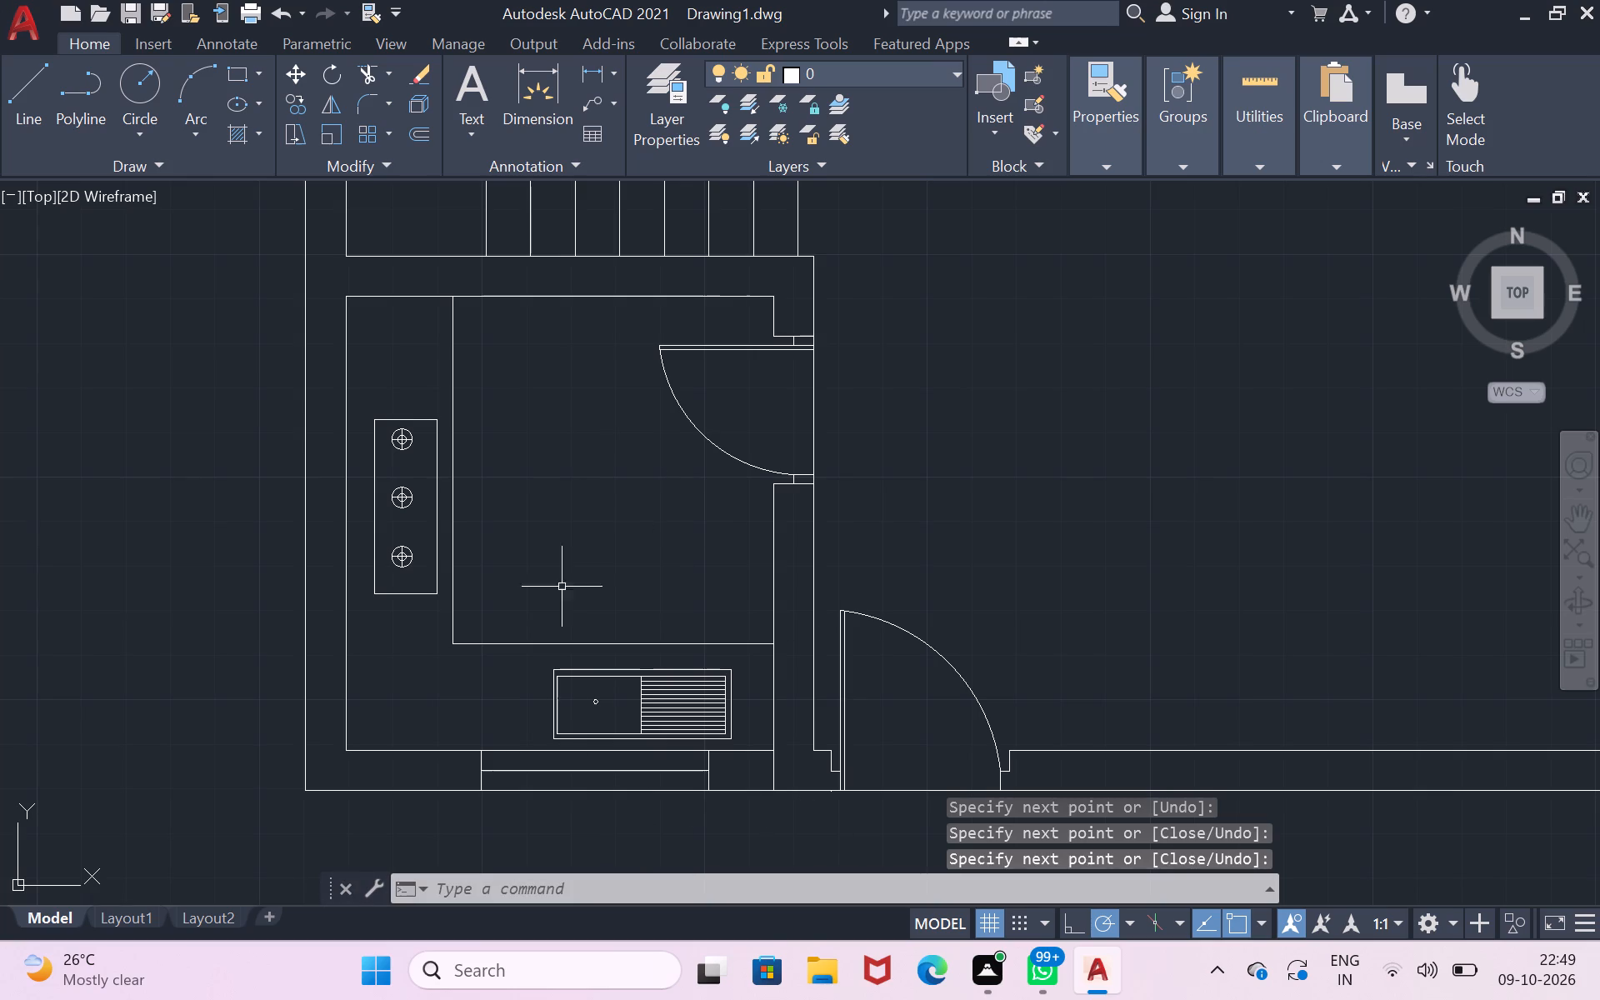
# Draw a 5'10" vertical line upward from the inner wall corner at the entrance door's right jamb.
pyautogui.scroll(-1, 917, 532)
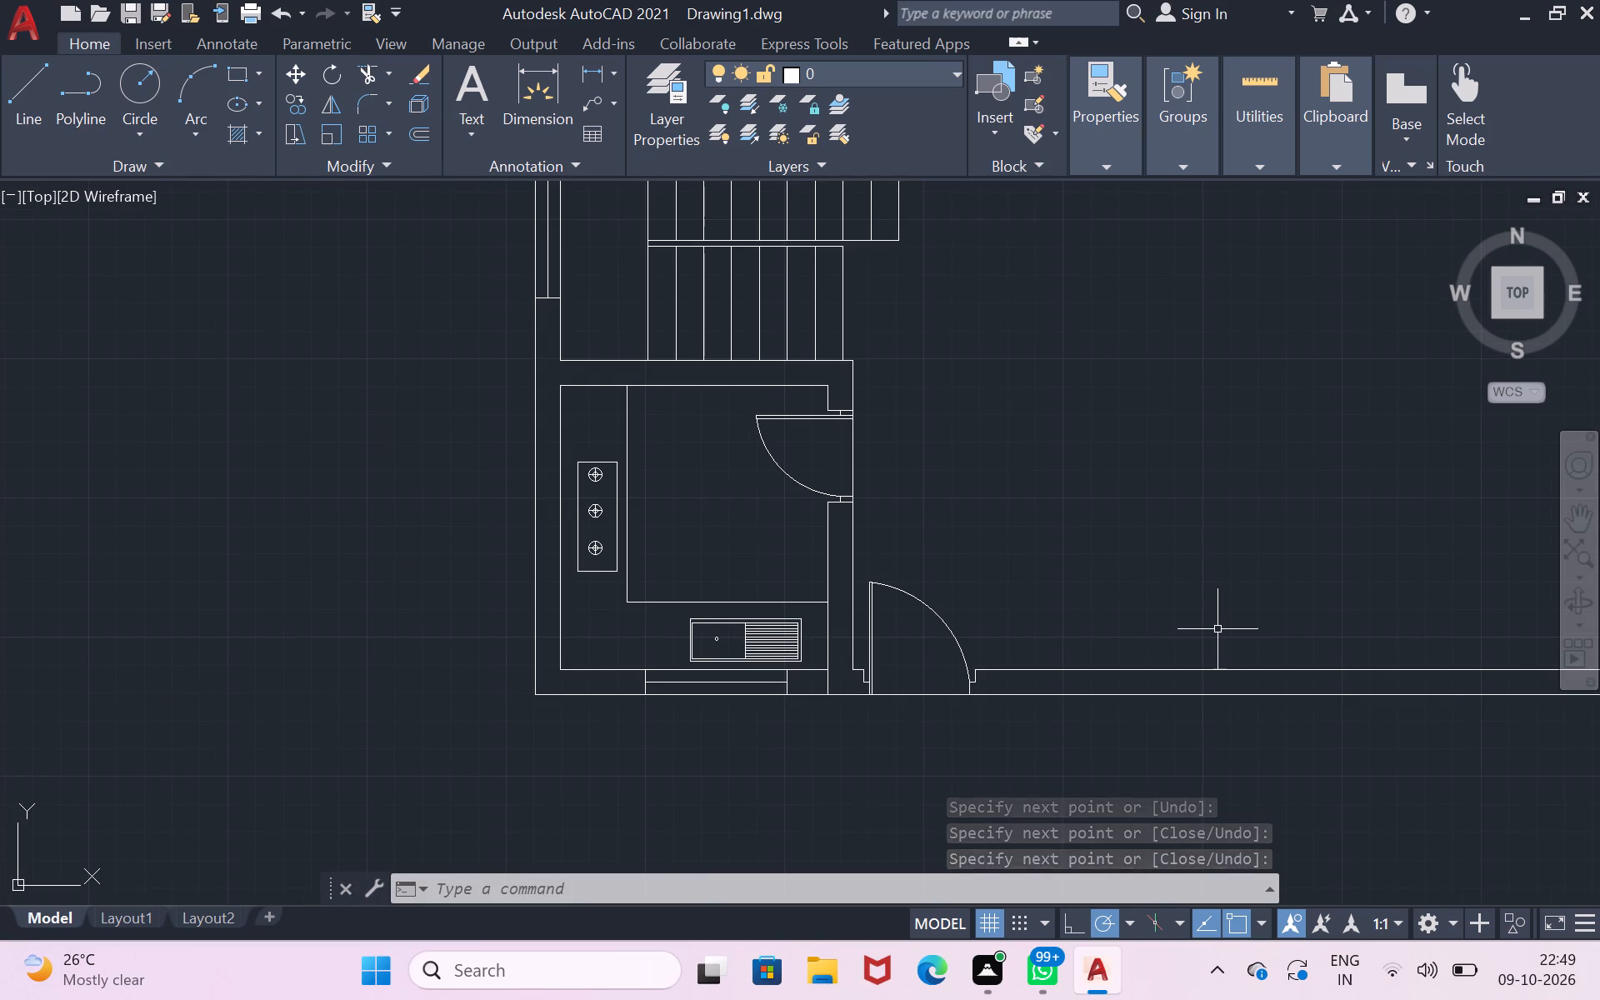
pyautogui.scroll(-3, 1185, 542)
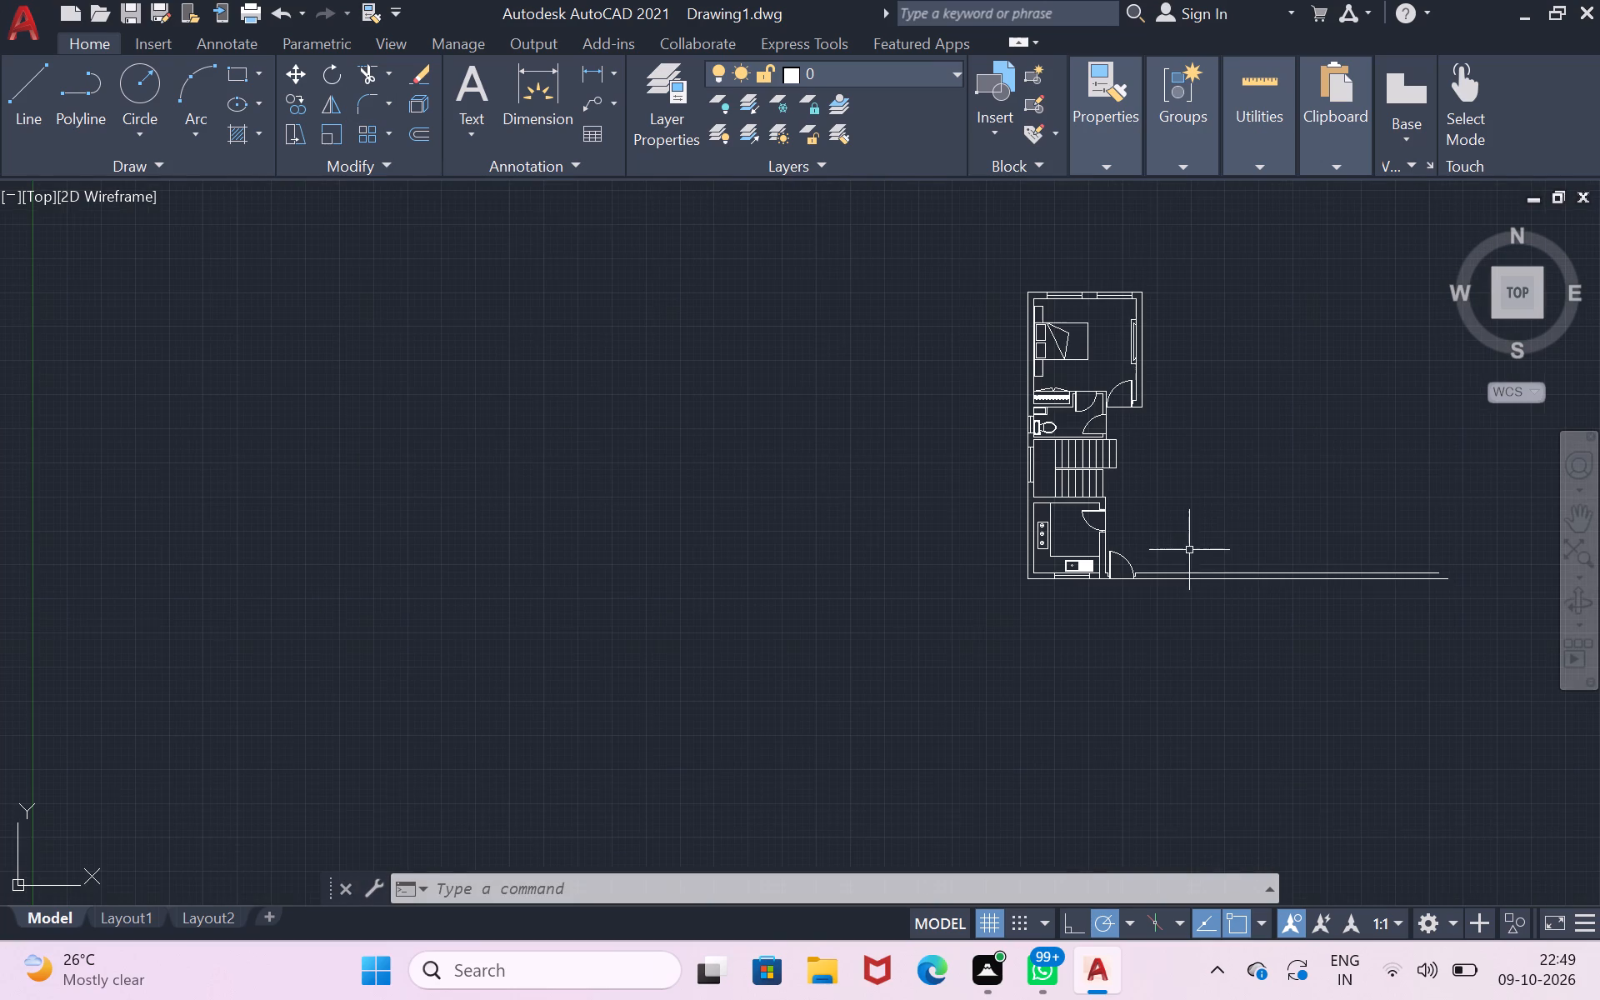
pyautogui.scroll(2, 1439, 497)
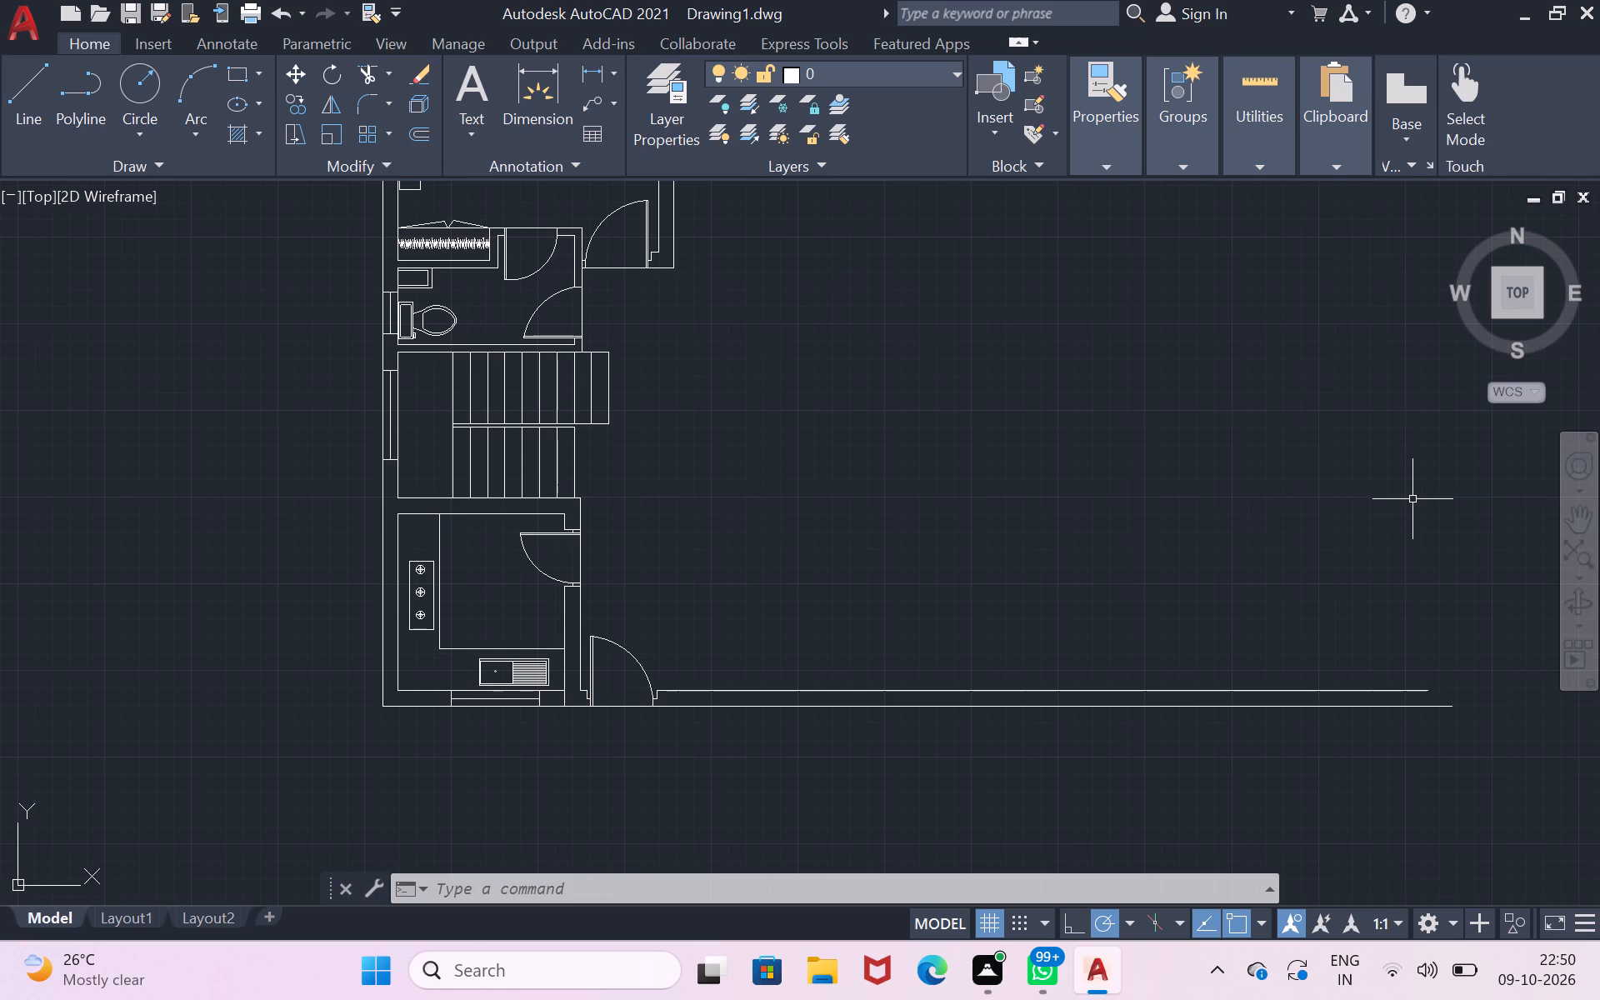
pyautogui.scroll(-2, 1412, 499)
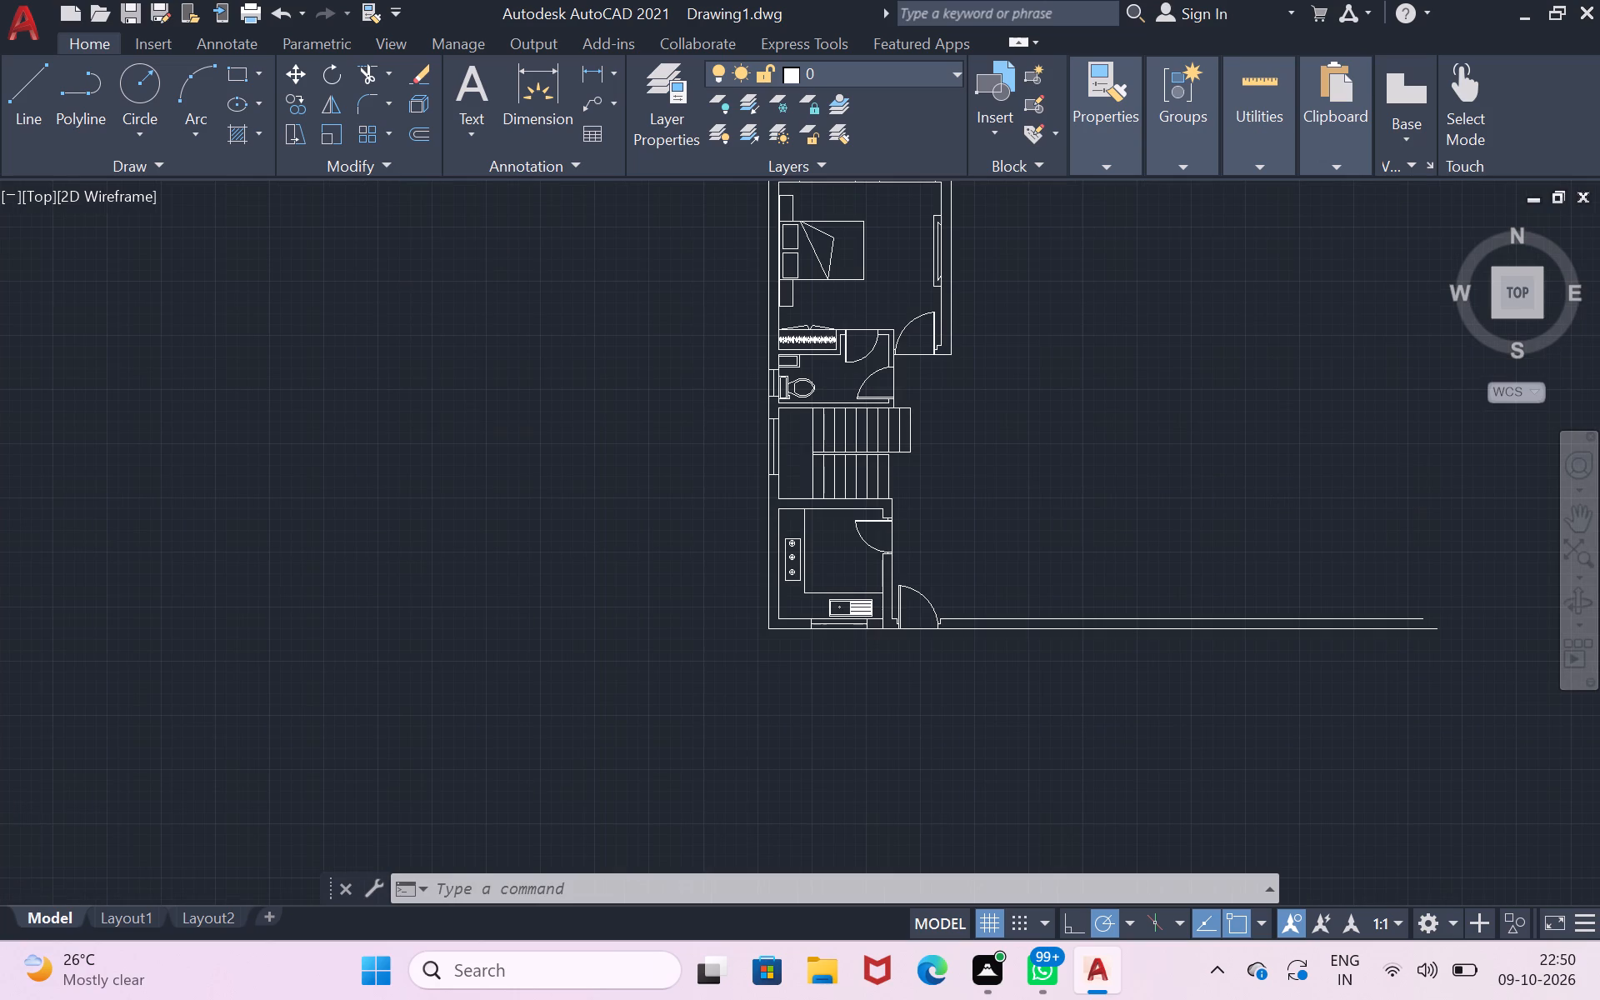
pyautogui.scroll(2, 1412, 499)
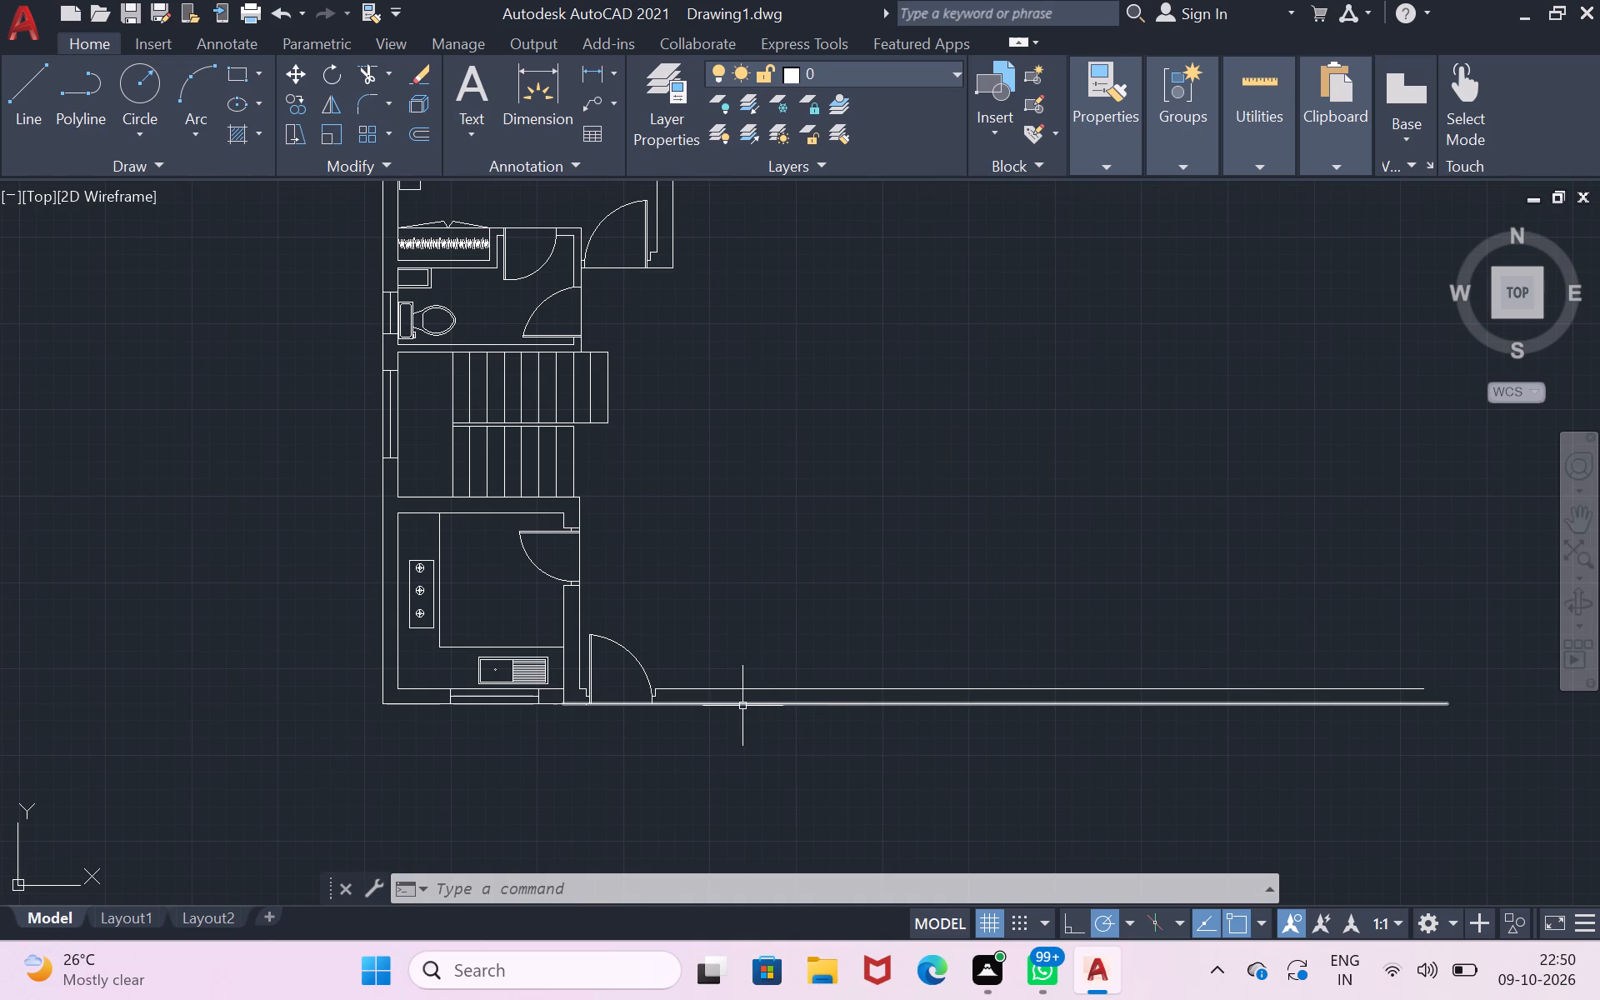
pyautogui.scroll(2, 677, 697)
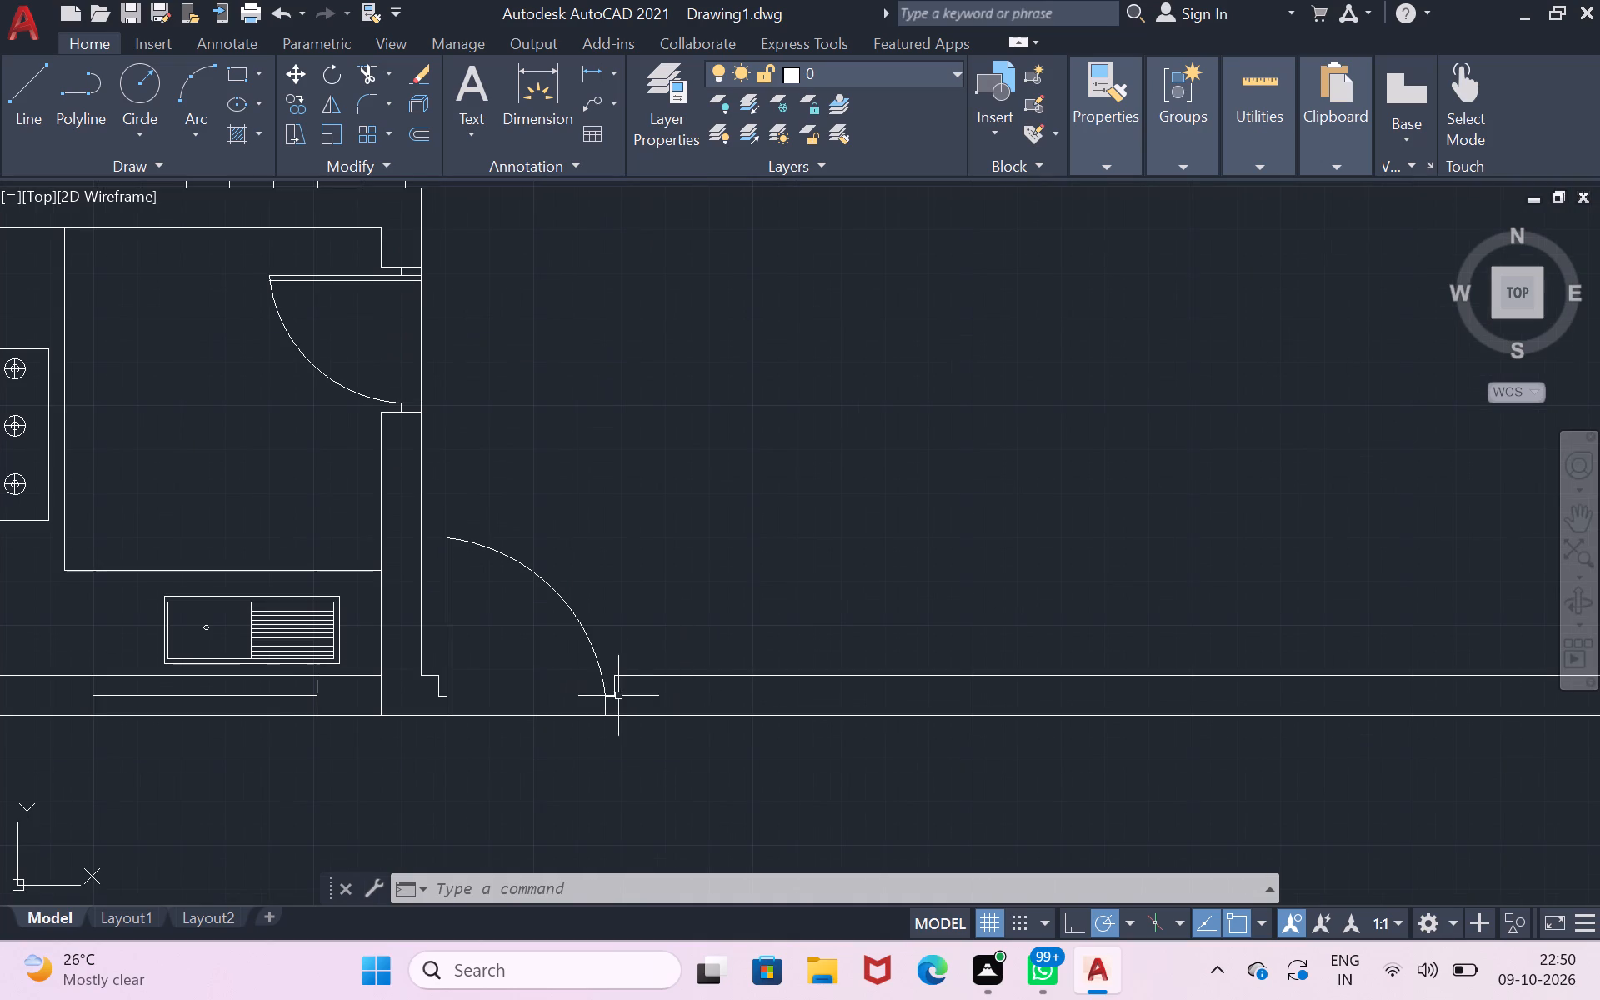
pyautogui.click(39, 101)
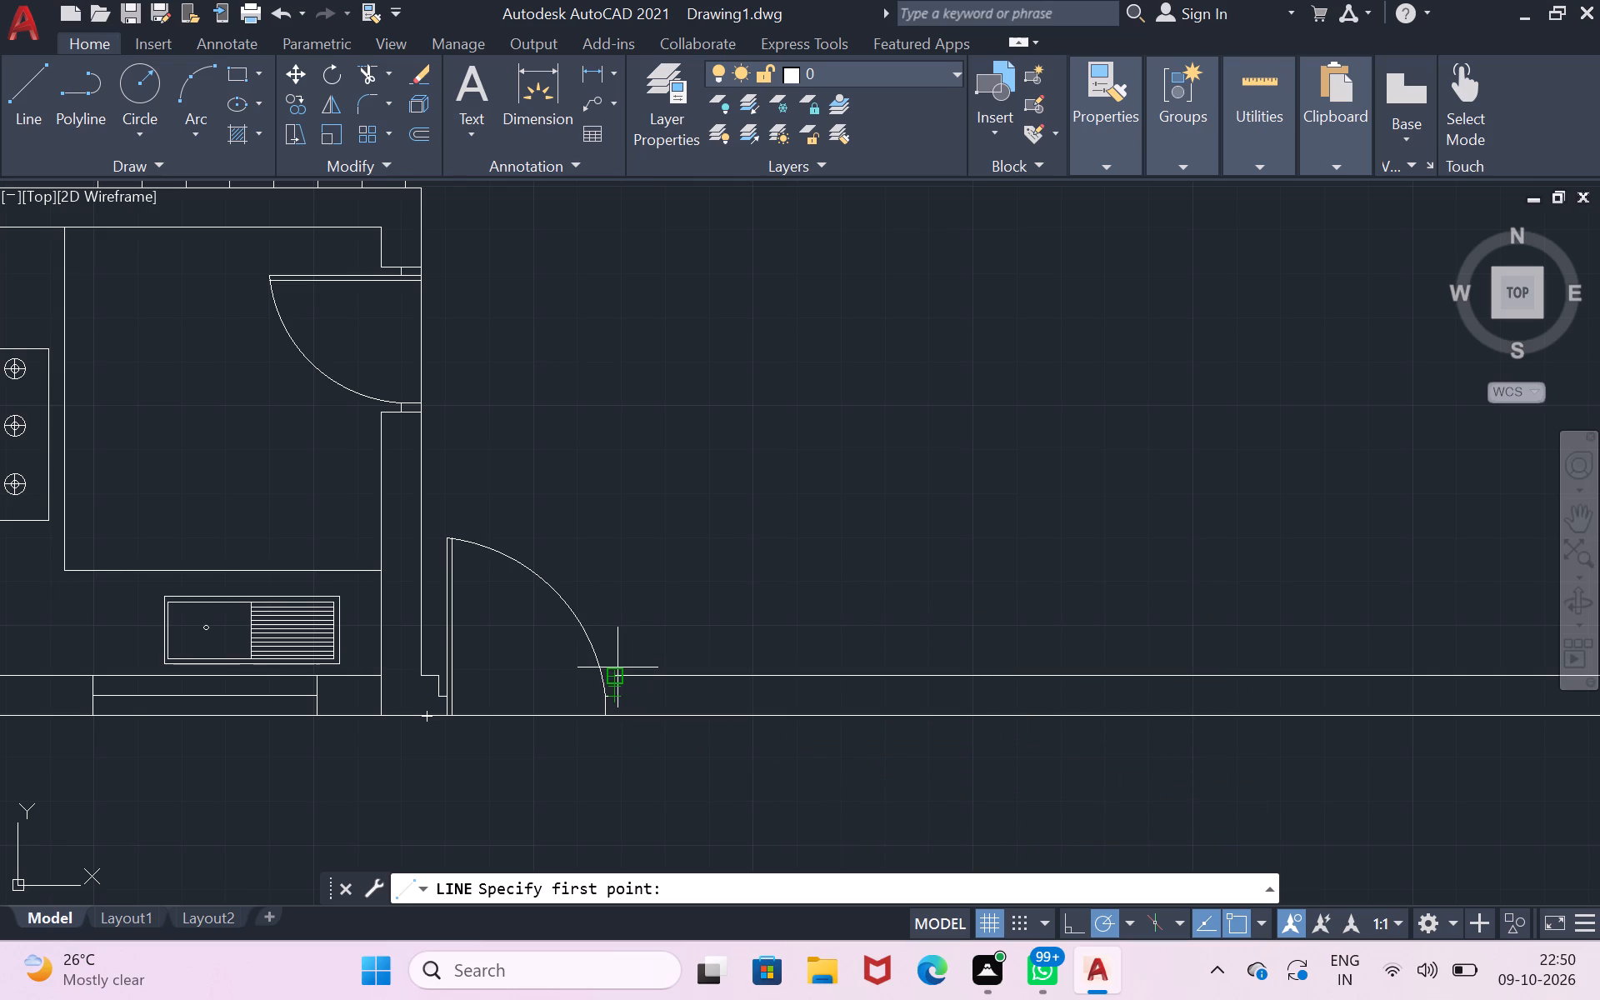
pyautogui.scroll(1, 617, 667)
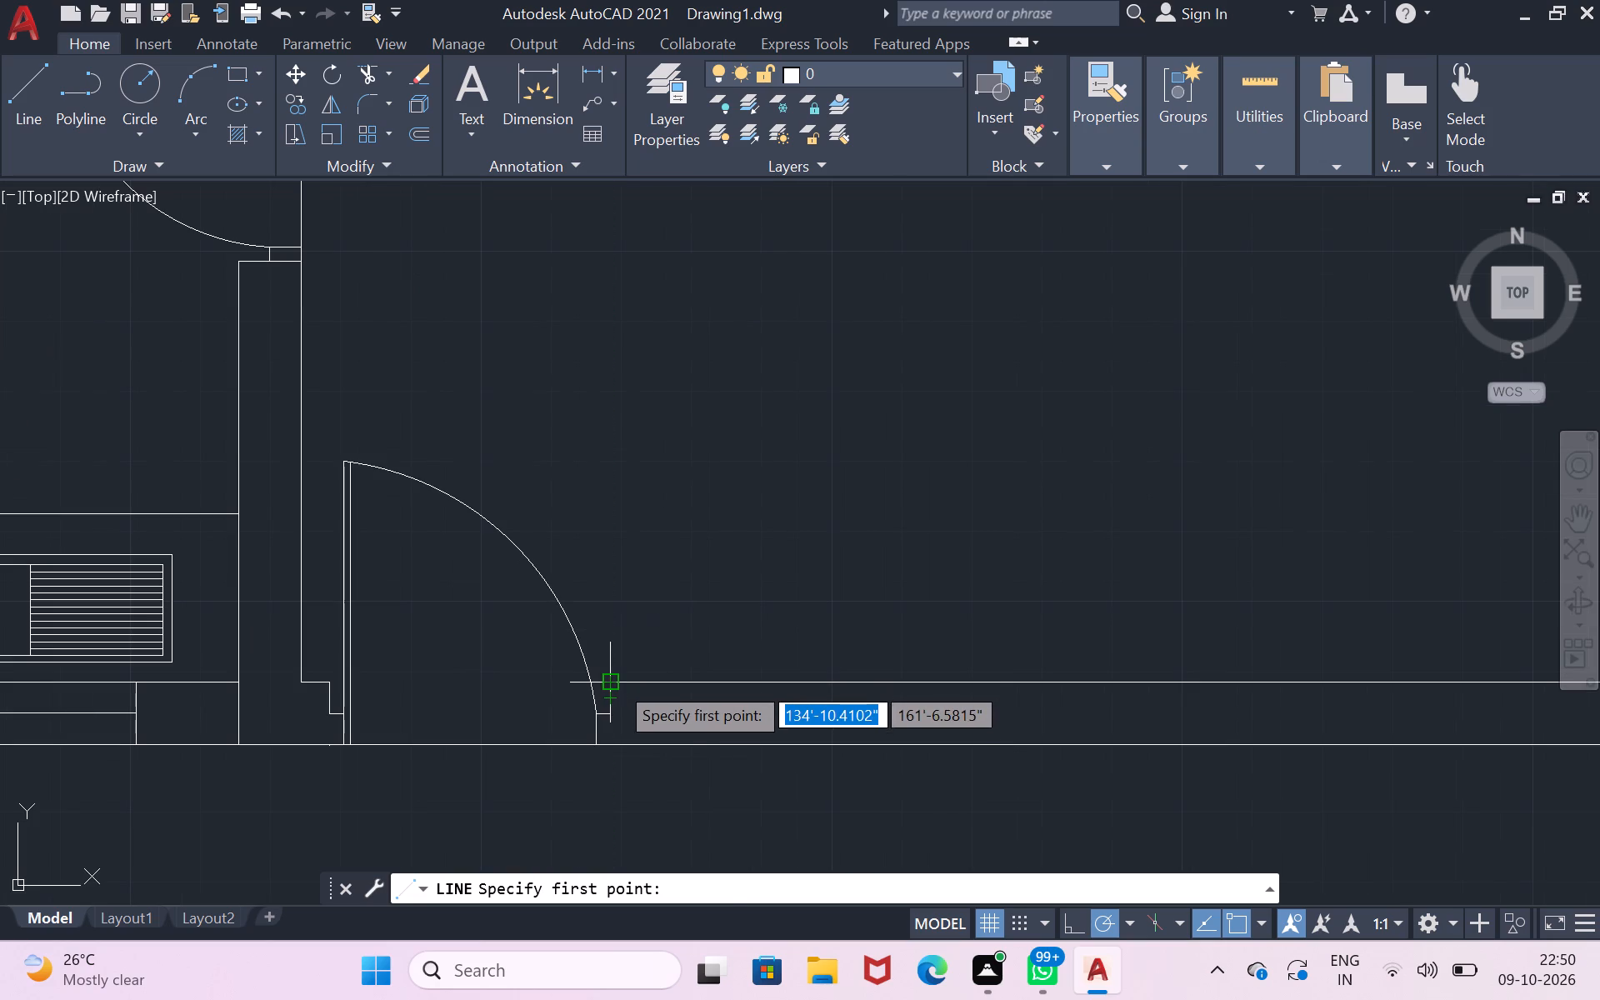
pyautogui.click(616, 682)
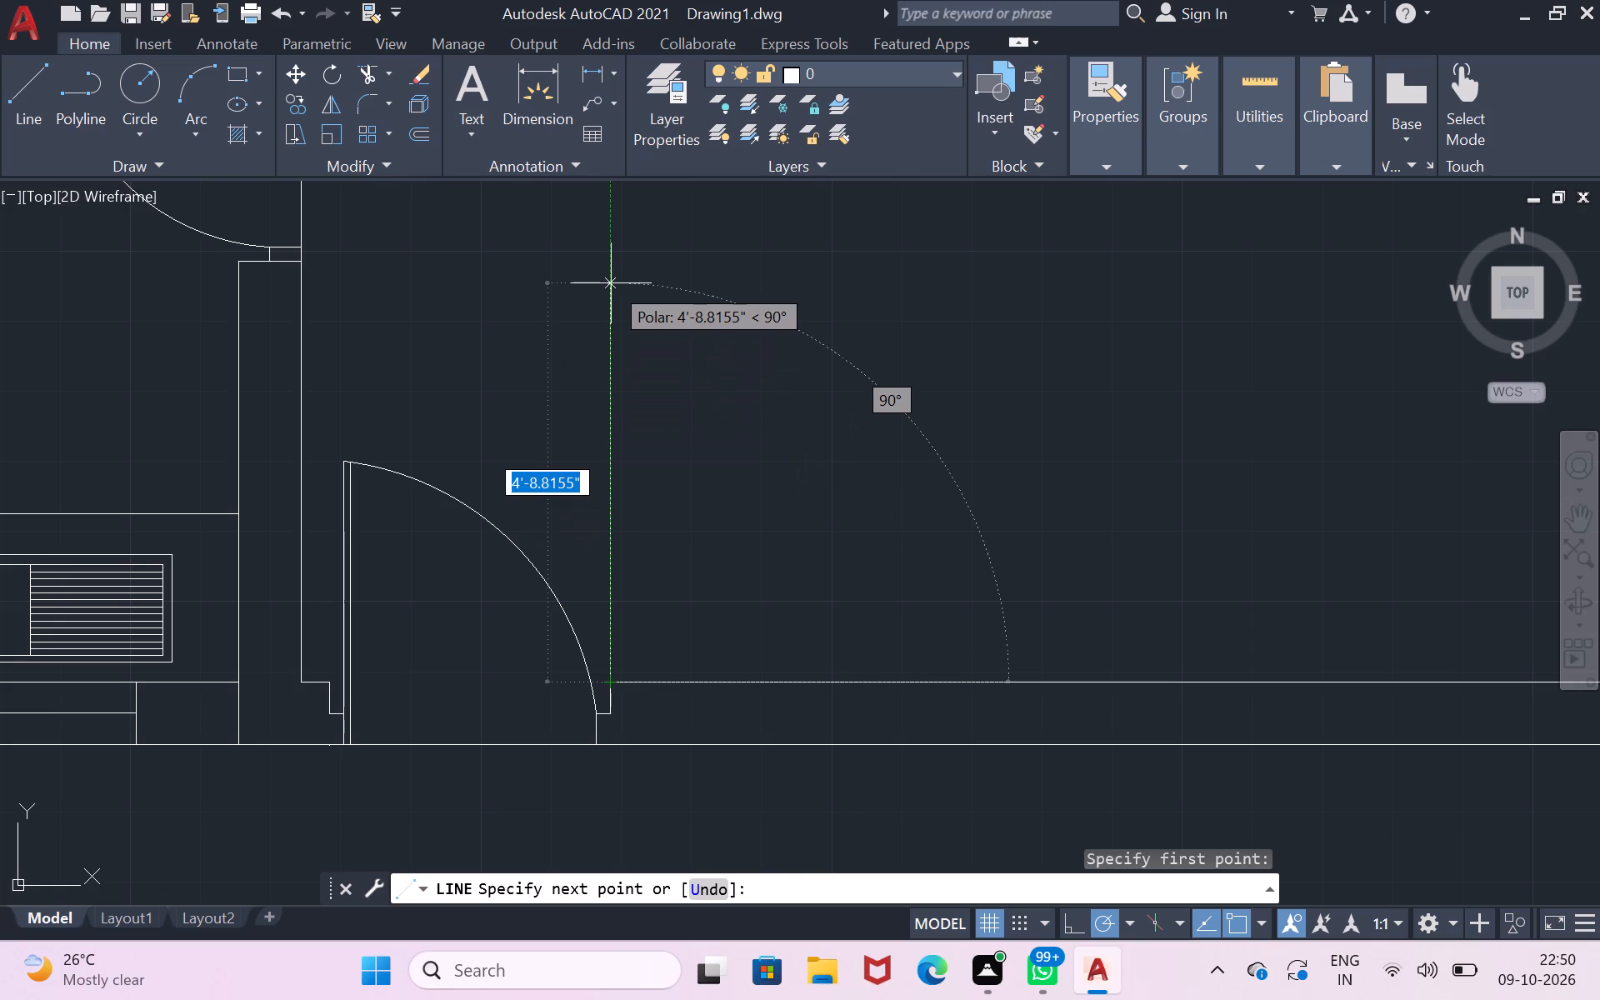
pyautogui.press('5')
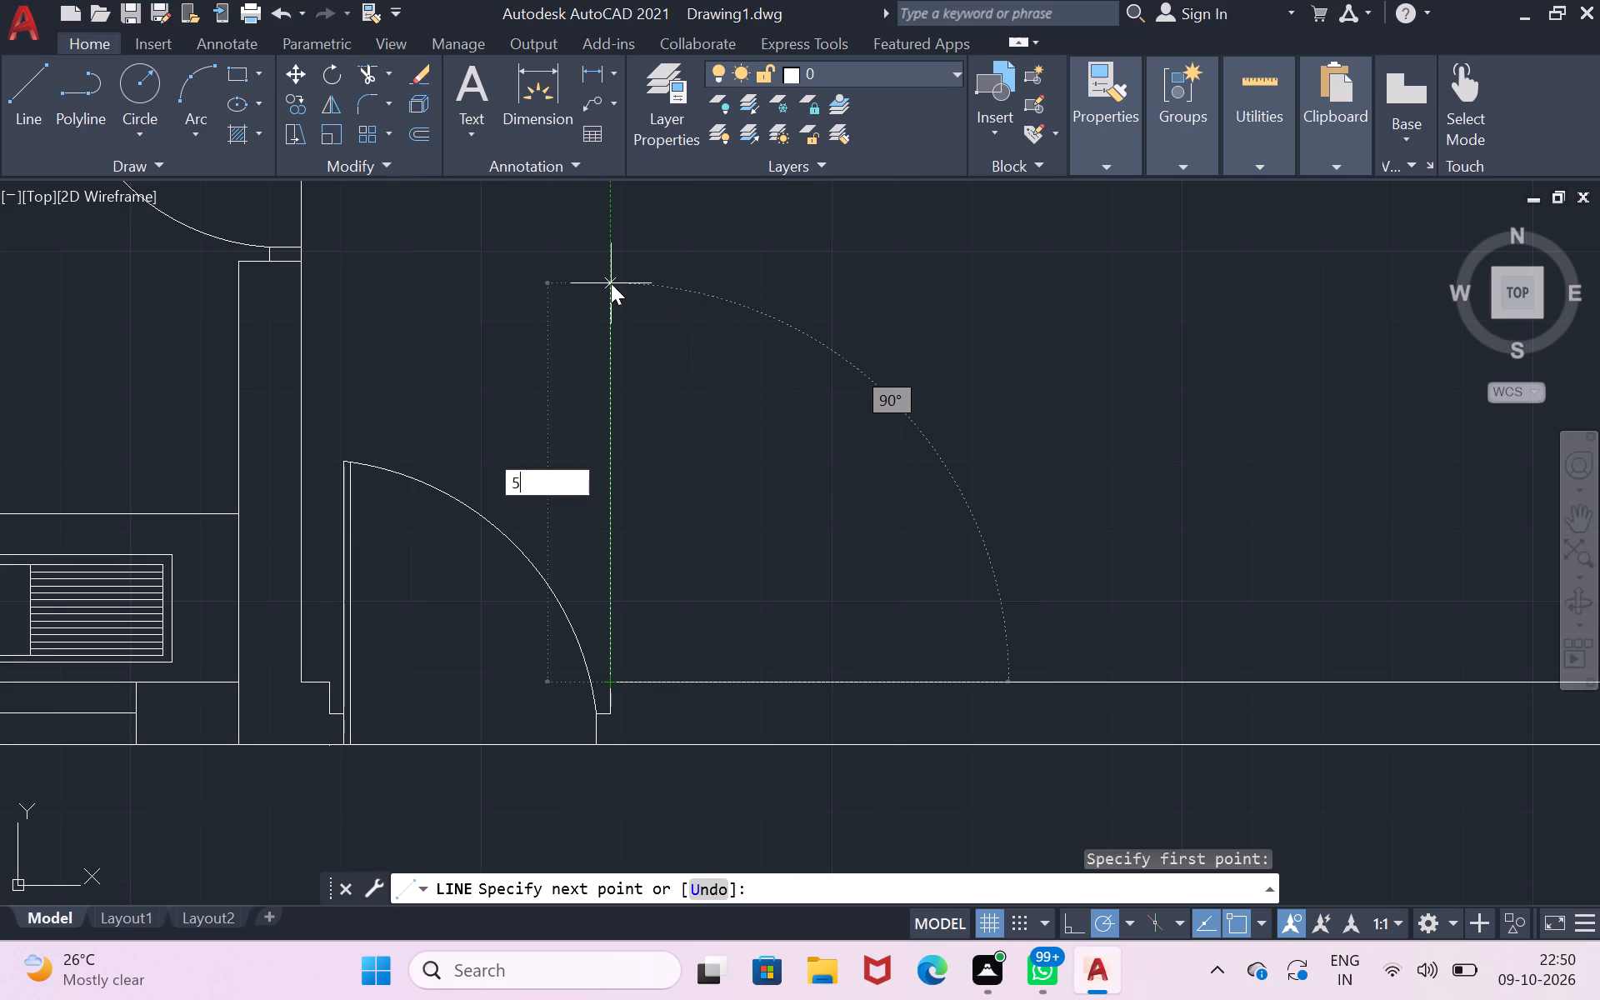
pyautogui.press("'")
pyautogui.write('10')
pyautogui.press('Return')
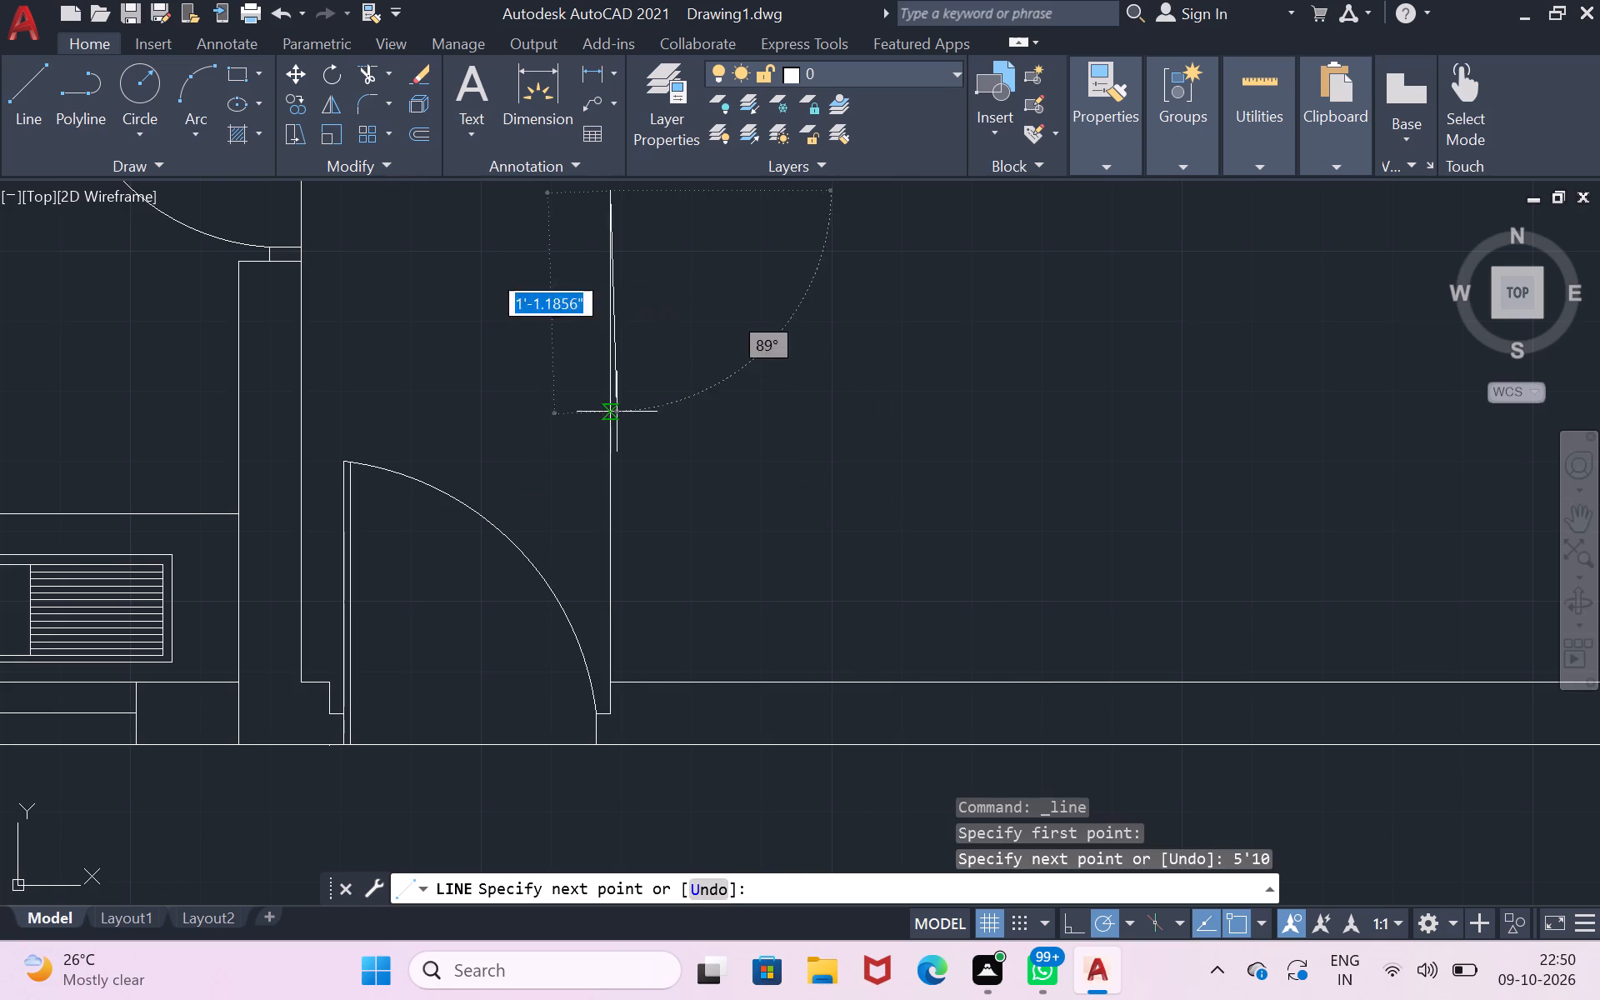
# Continue with a 10'1.5" horizontal line to the right and a vertical line down to the bottom wall's inner line.
pyautogui.scroll(-2, 780, 576)
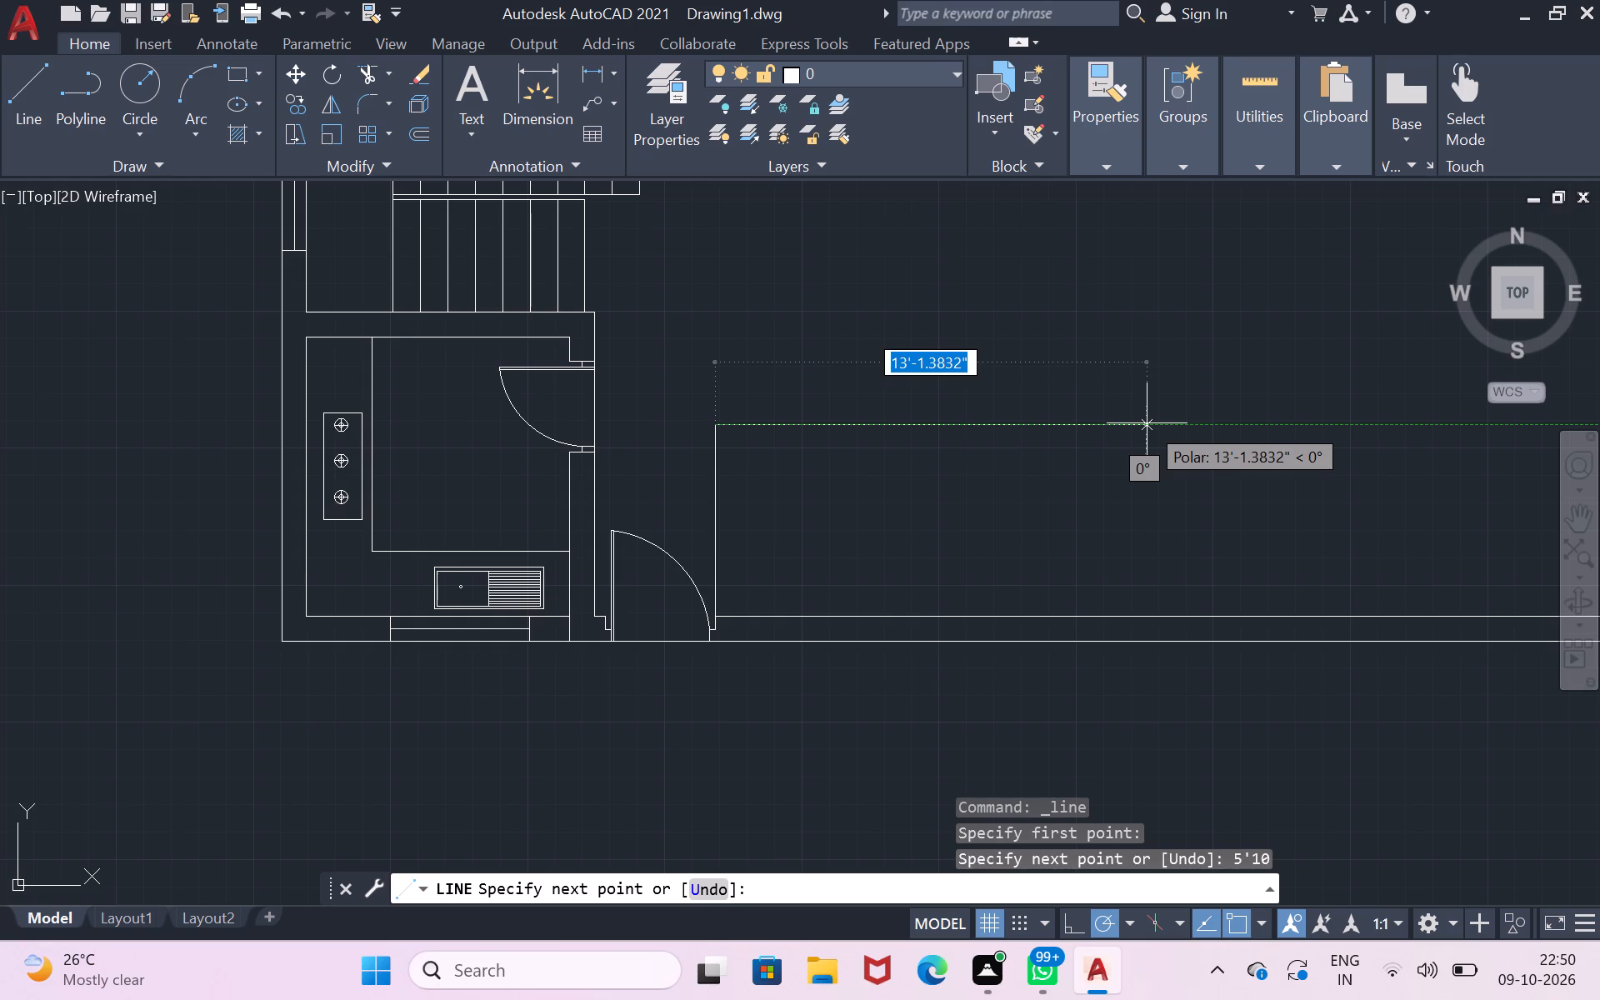
pyautogui.write("10'")
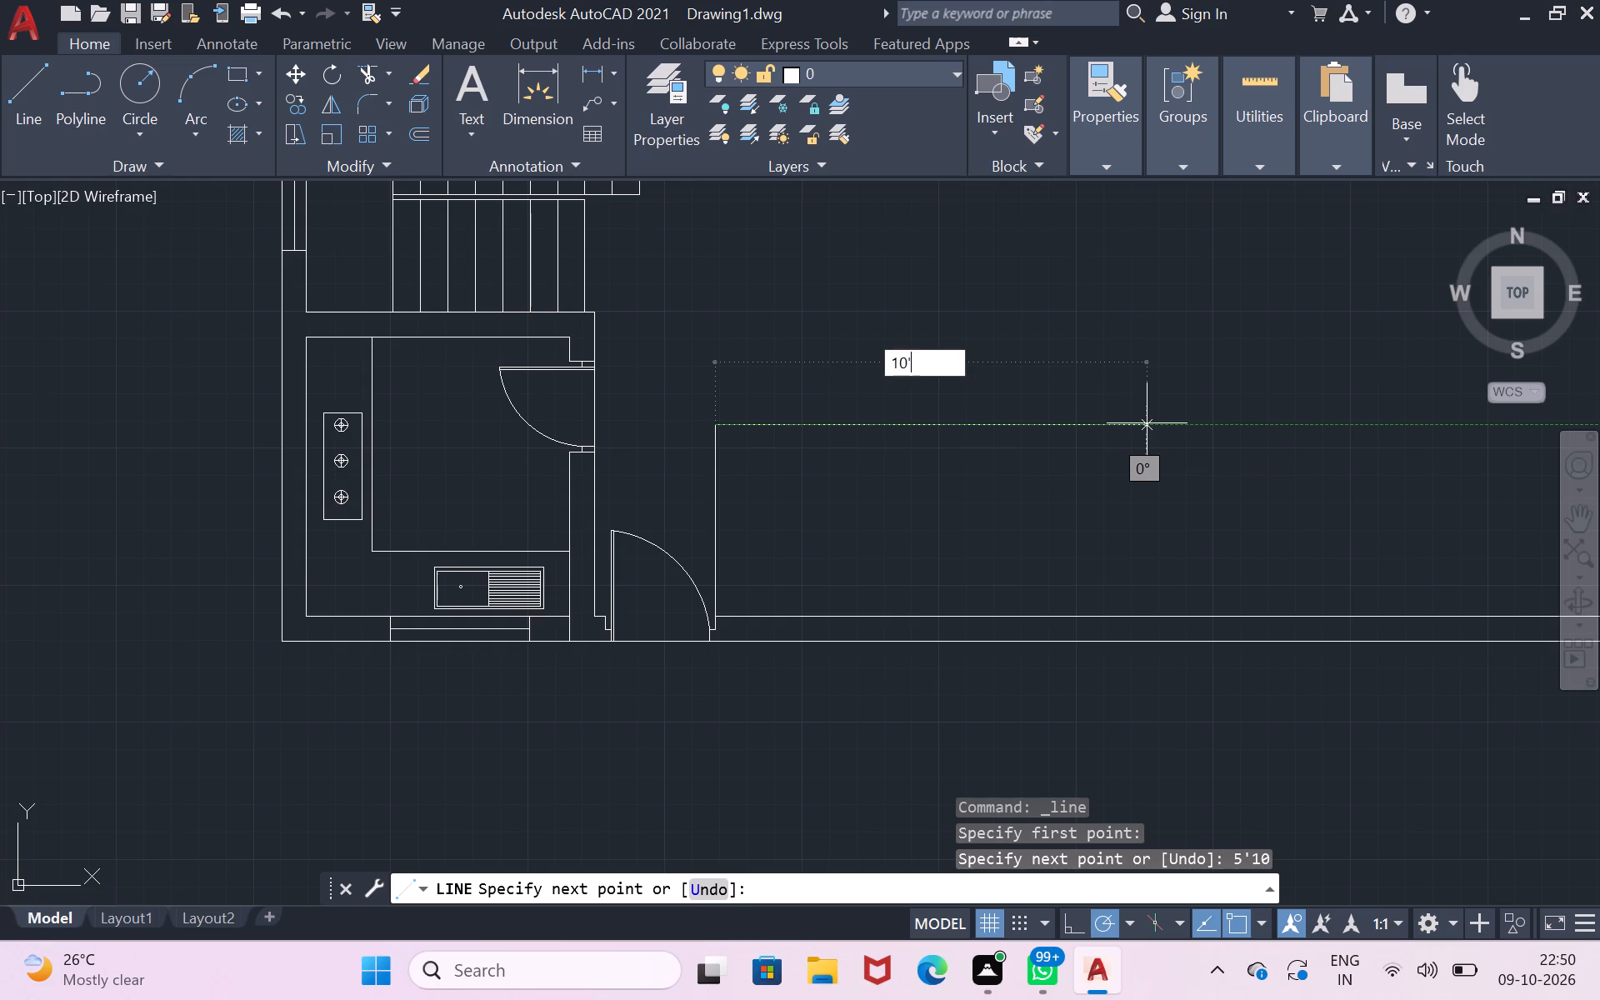
pyautogui.press('1')
pyautogui.press('.')
pyautogui.press('5')
pyautogui.hotkey('shift', '"')
pyautogui.press('Return')
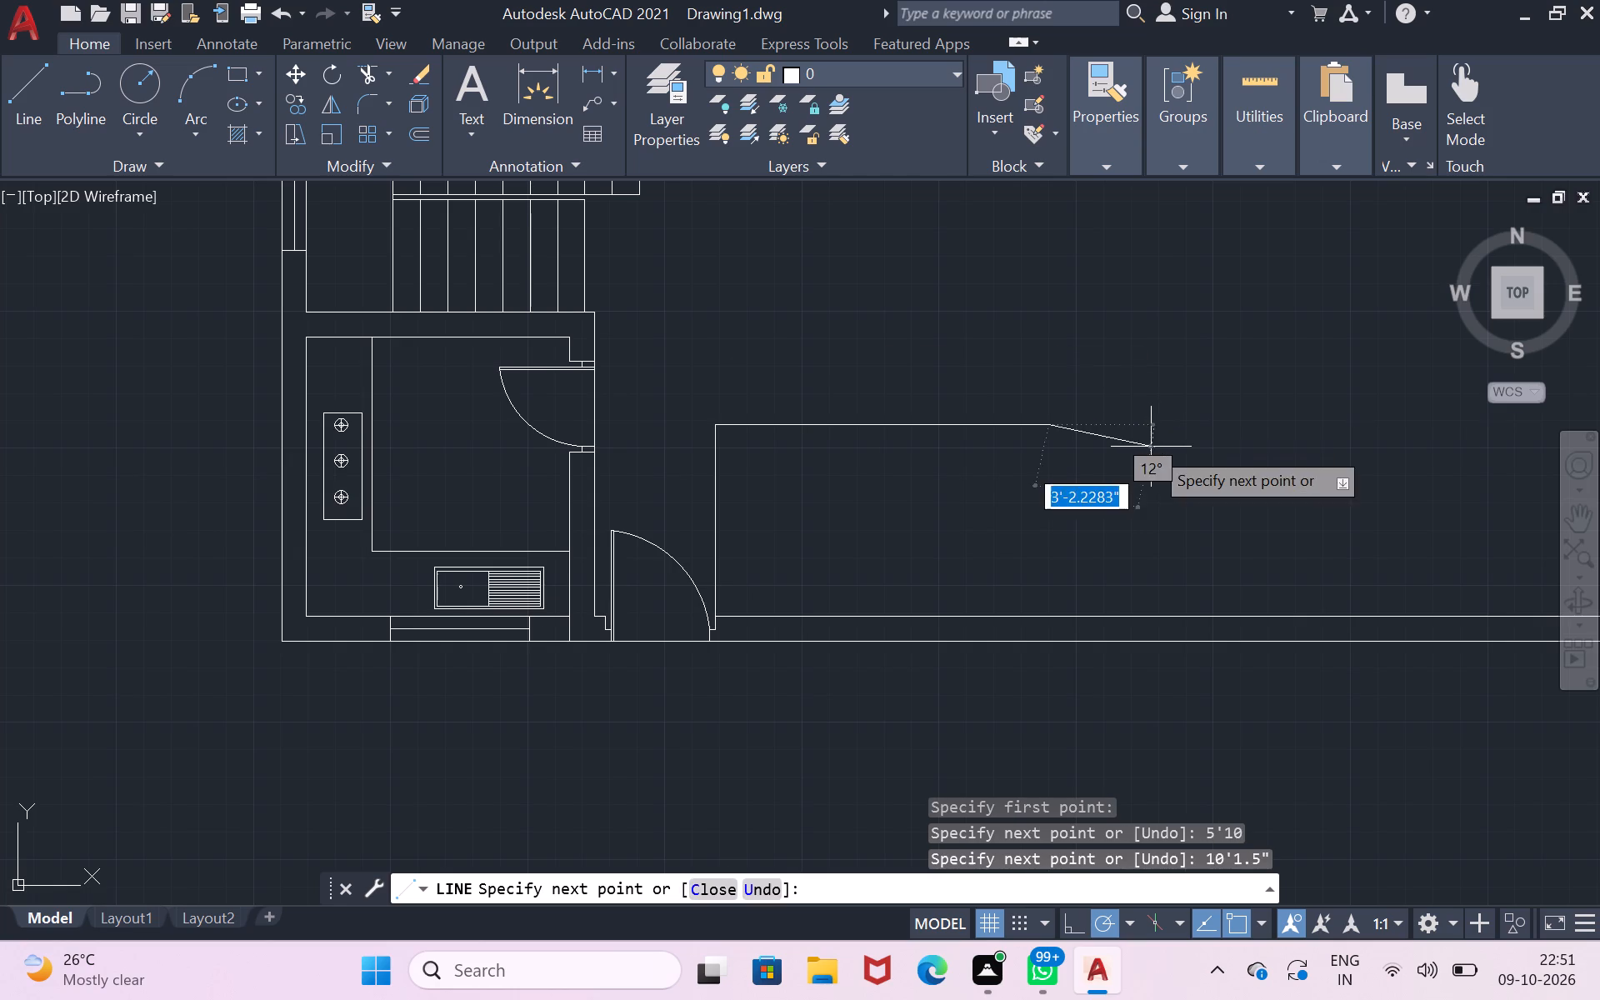
pyautogui.click(1047, 617)
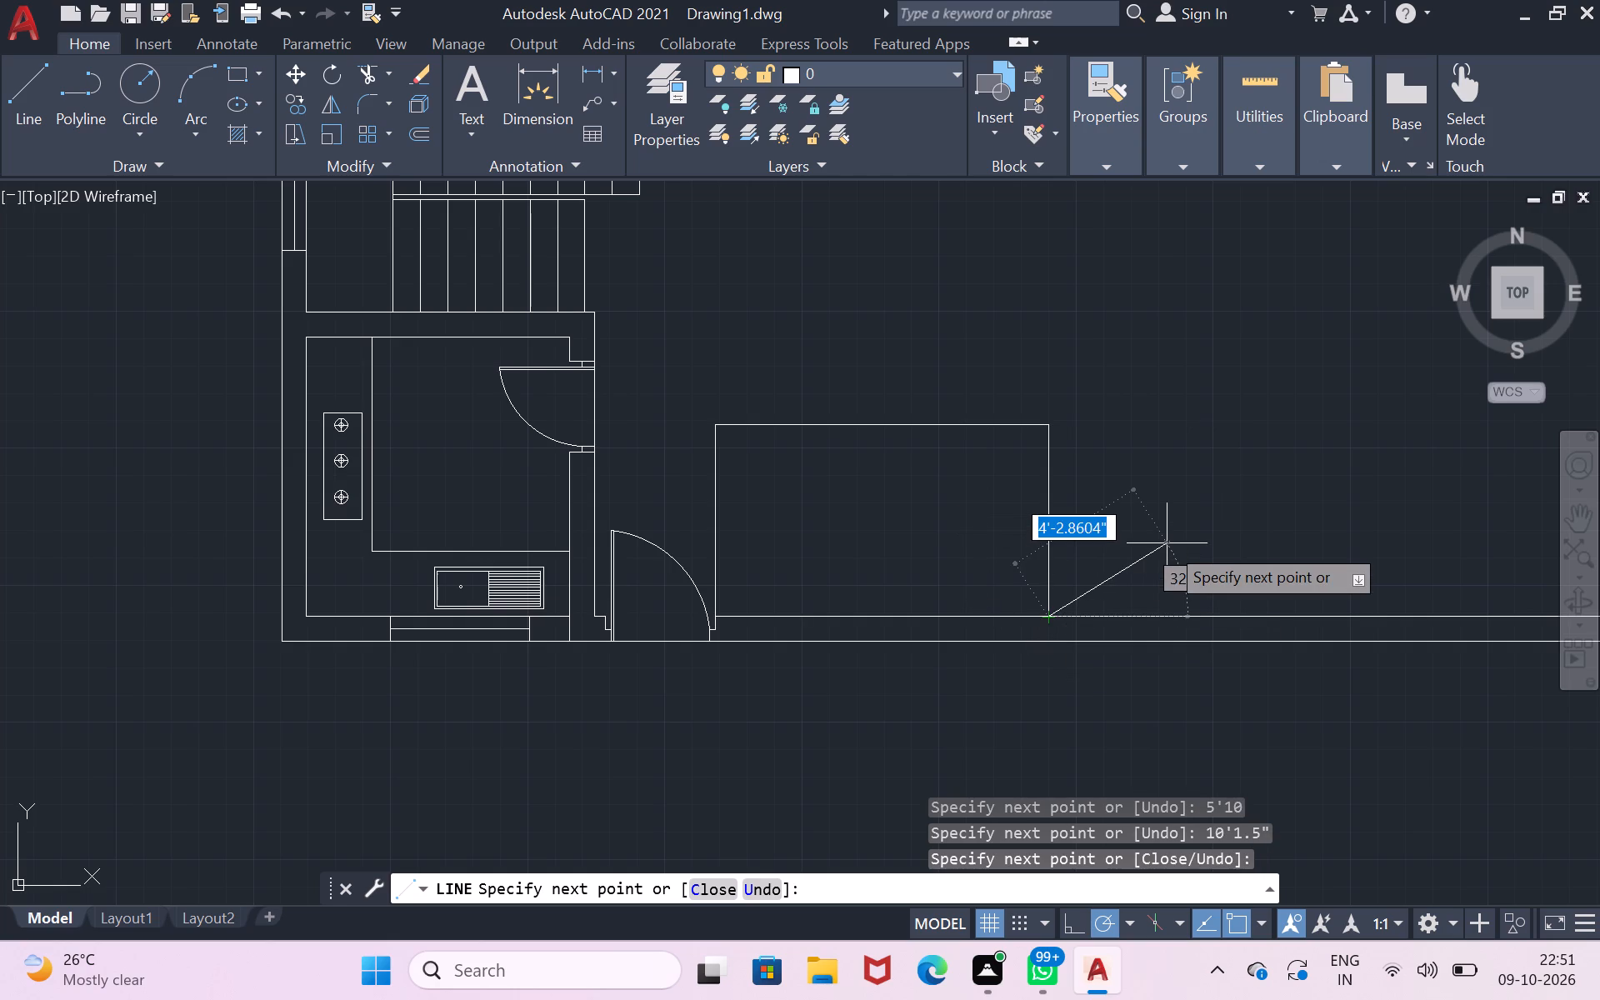
pyautogui.press('Return')
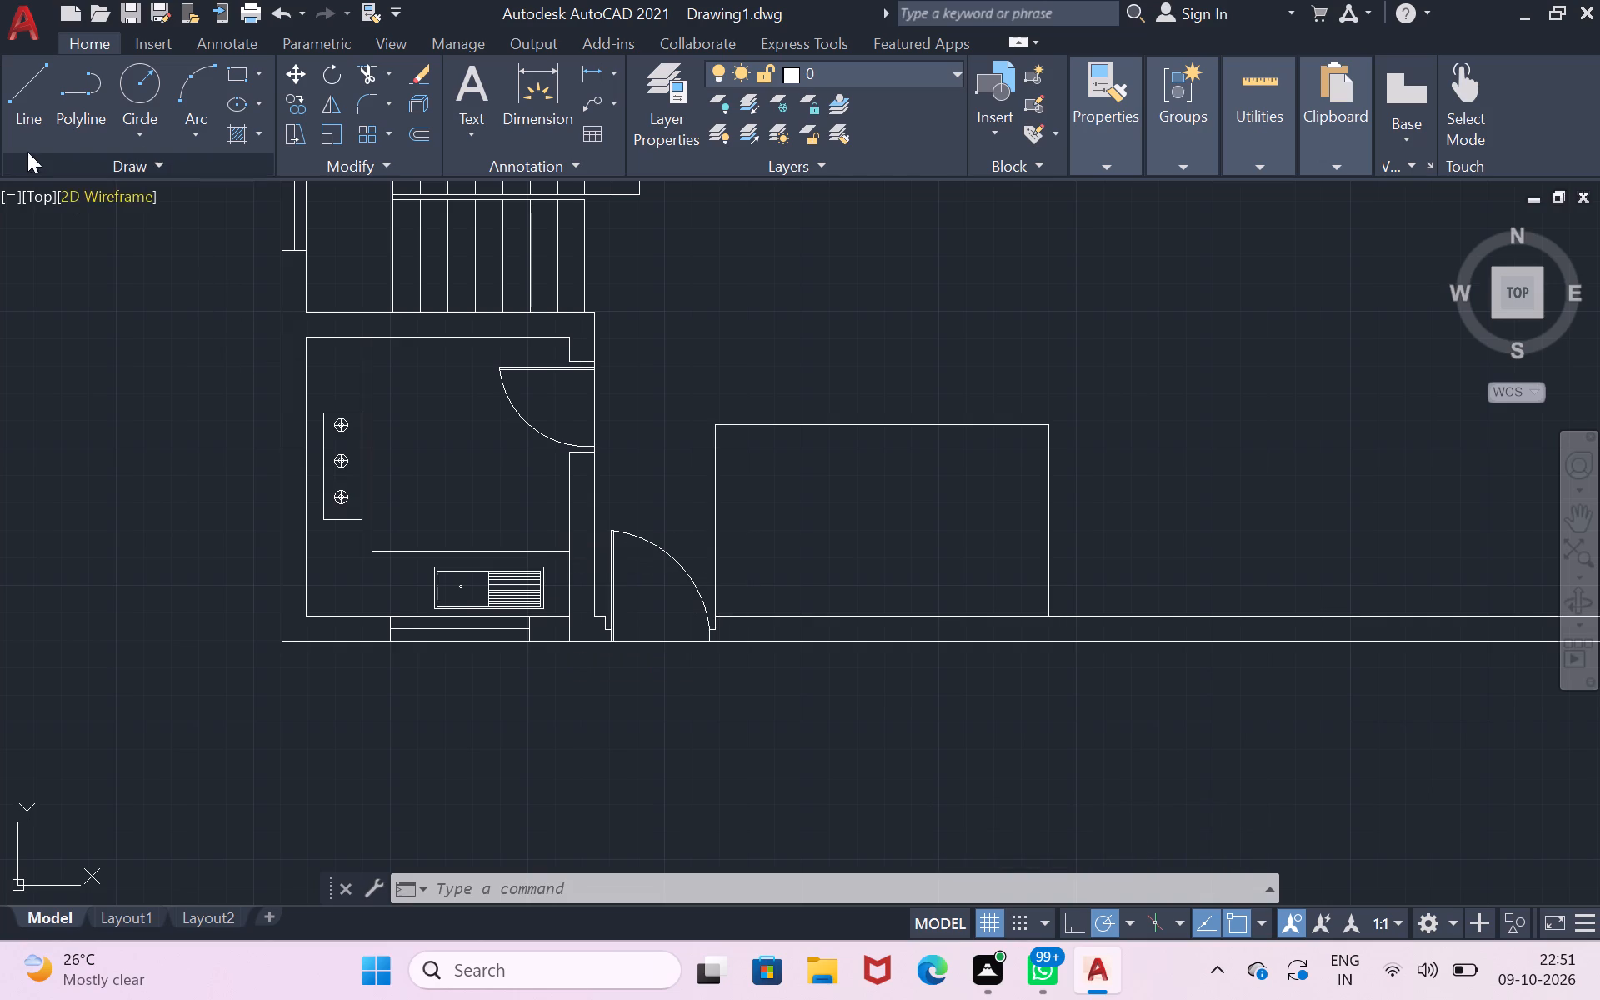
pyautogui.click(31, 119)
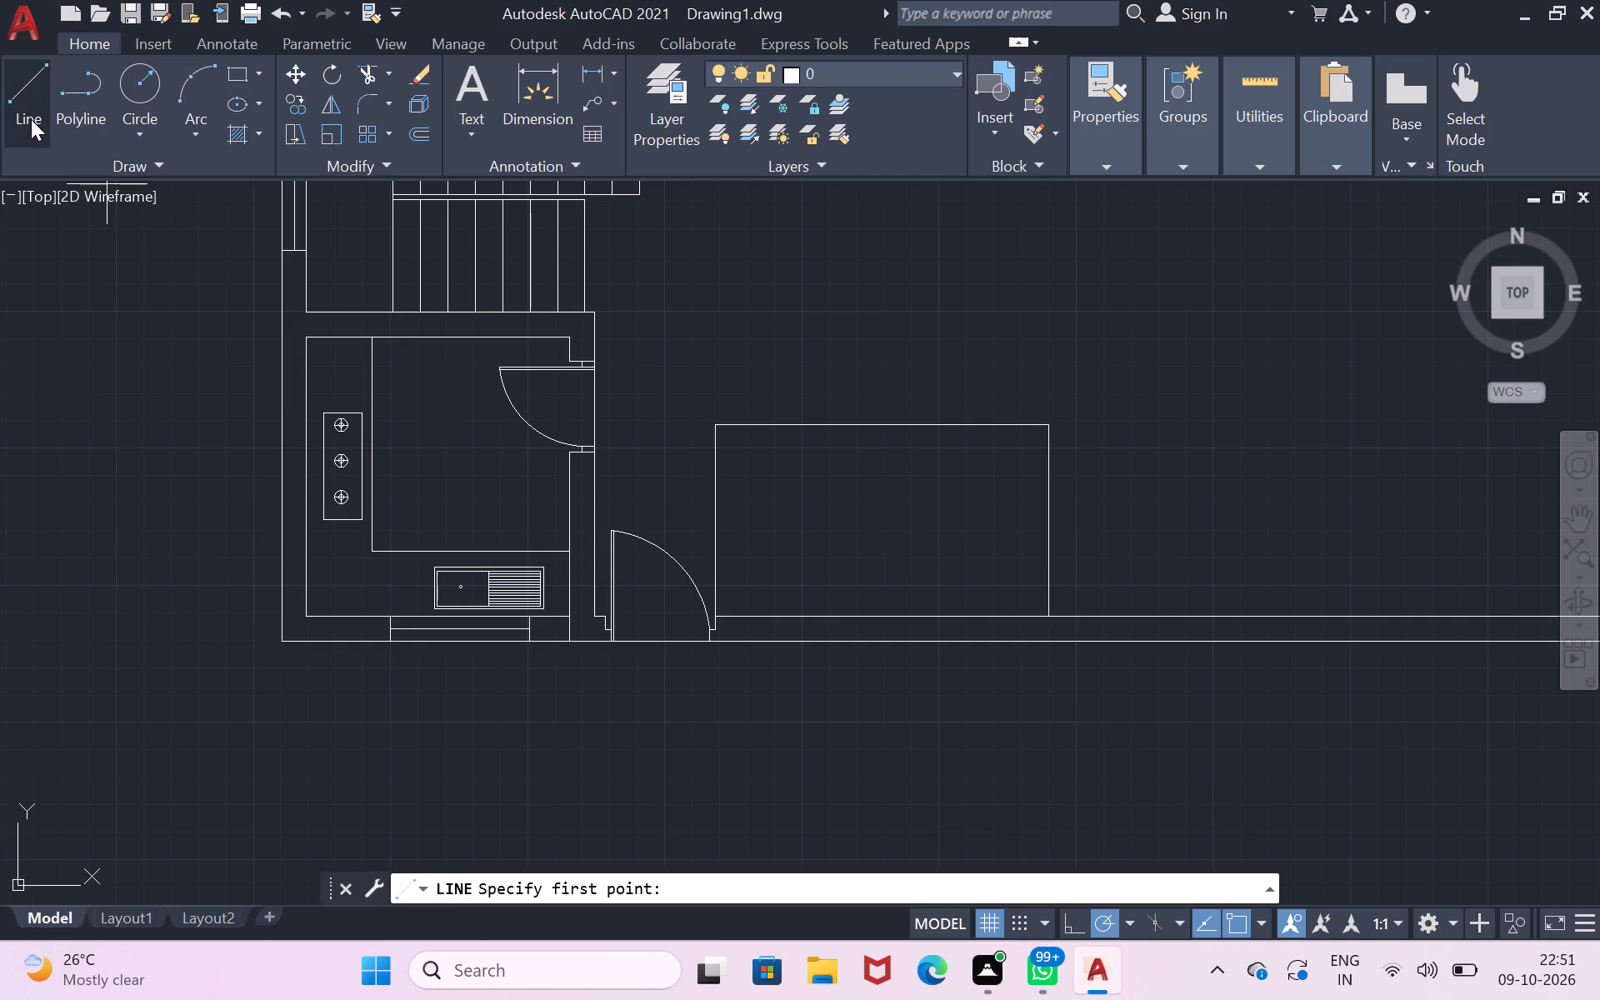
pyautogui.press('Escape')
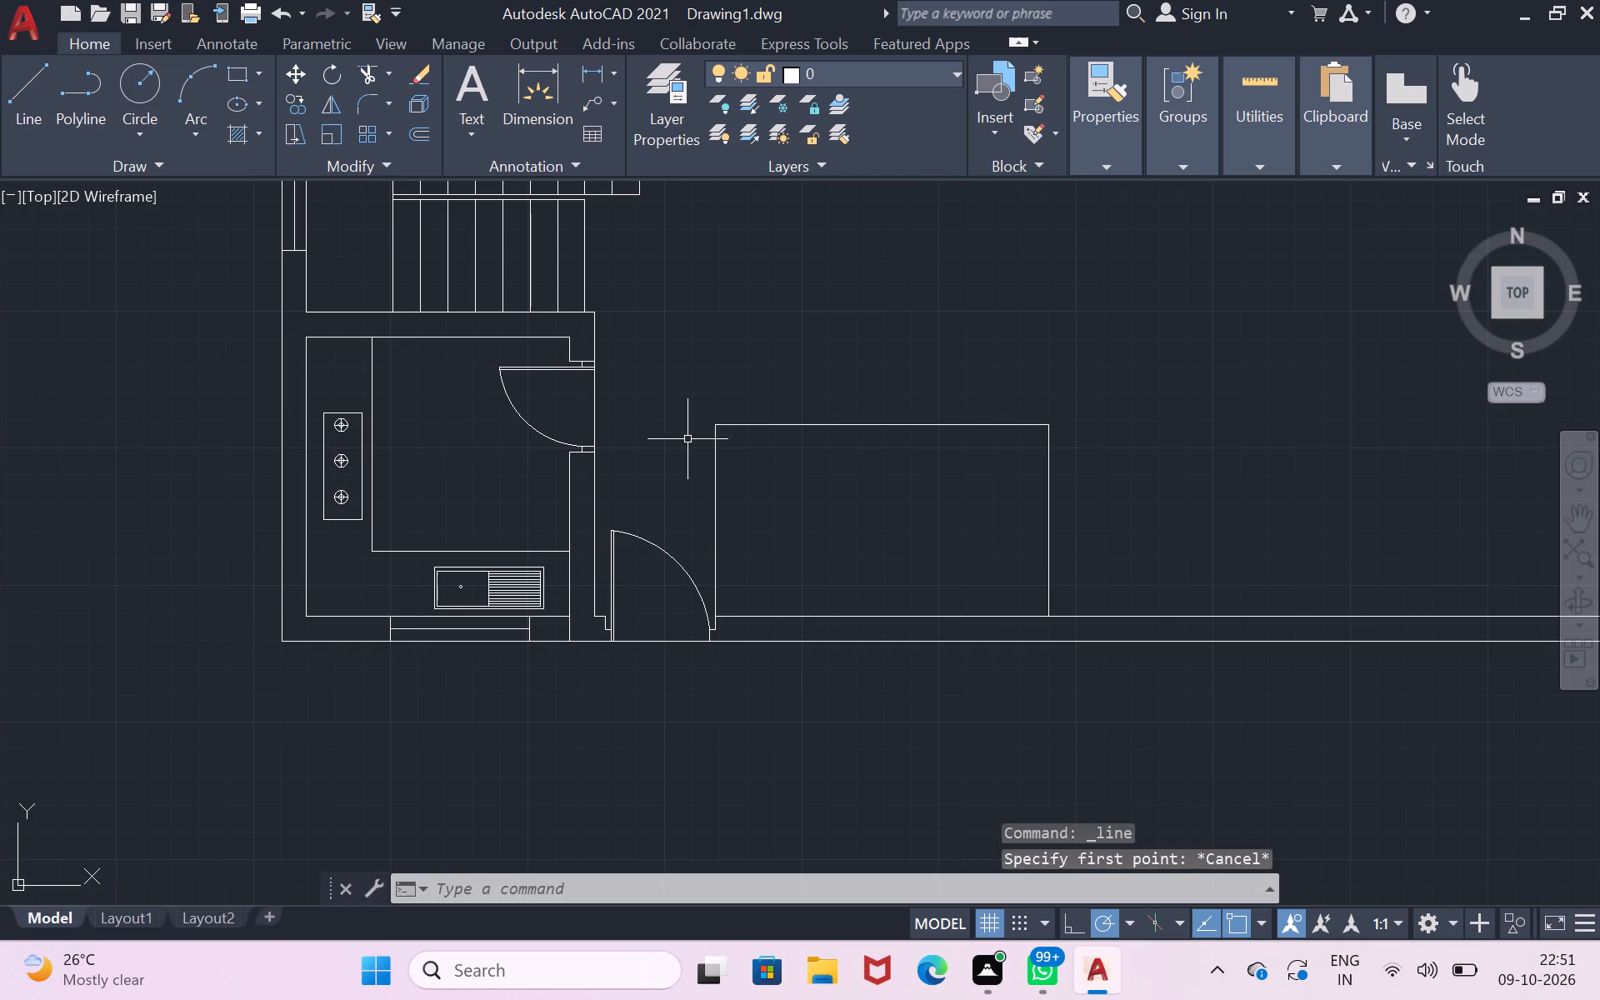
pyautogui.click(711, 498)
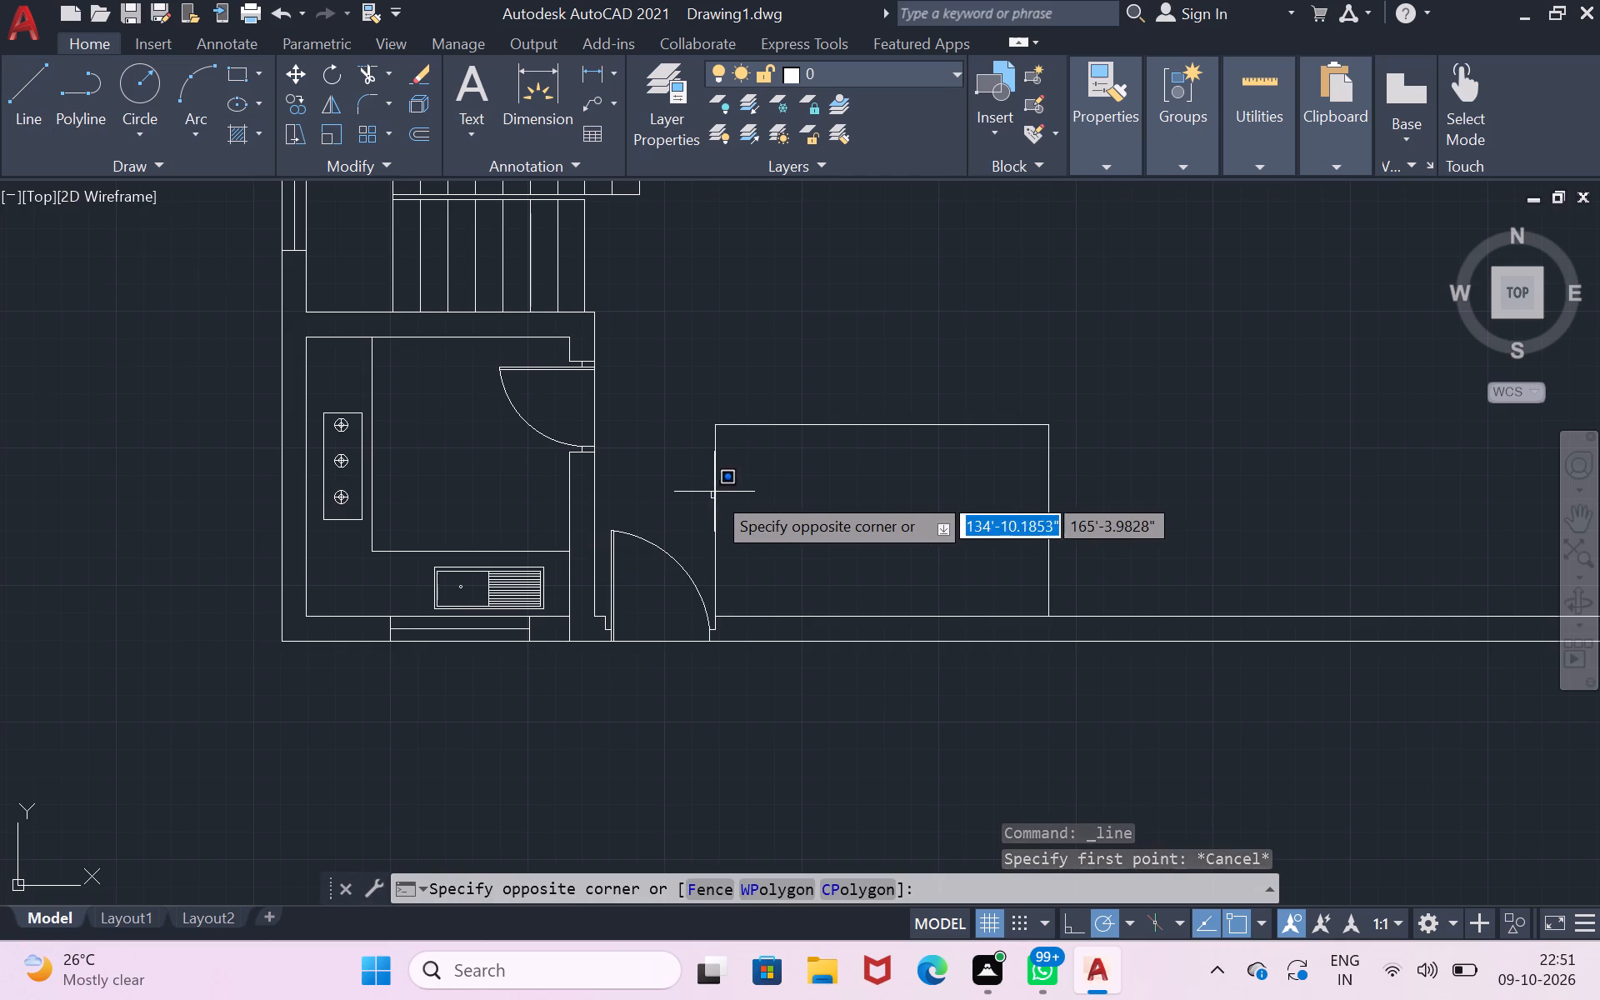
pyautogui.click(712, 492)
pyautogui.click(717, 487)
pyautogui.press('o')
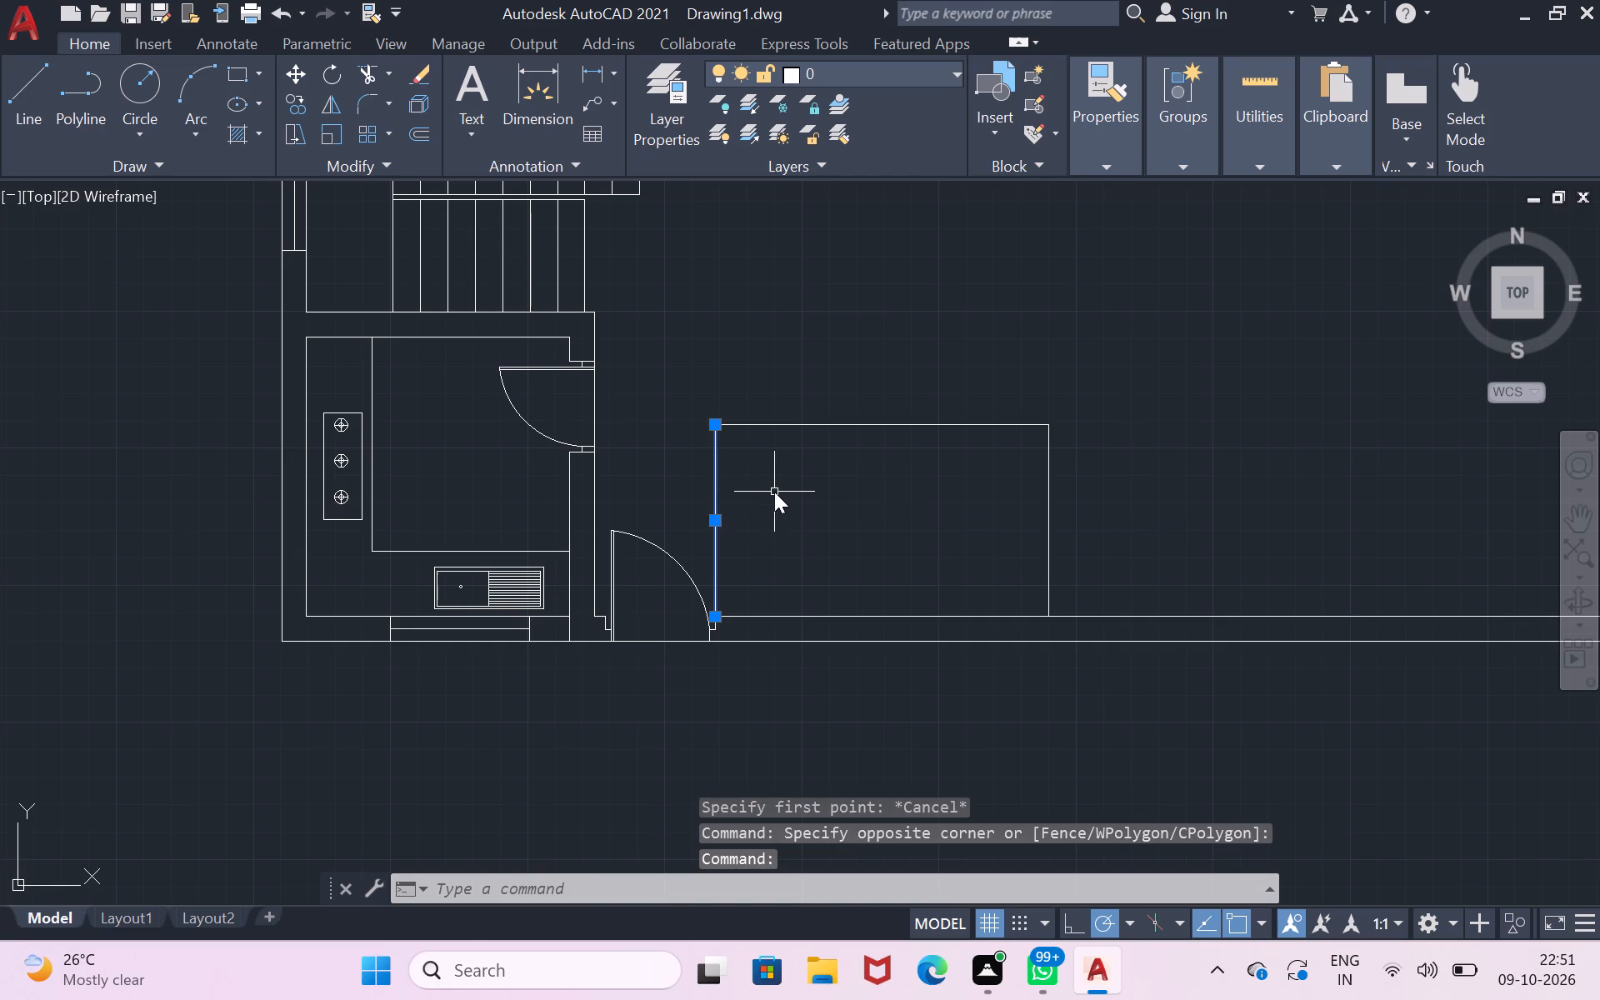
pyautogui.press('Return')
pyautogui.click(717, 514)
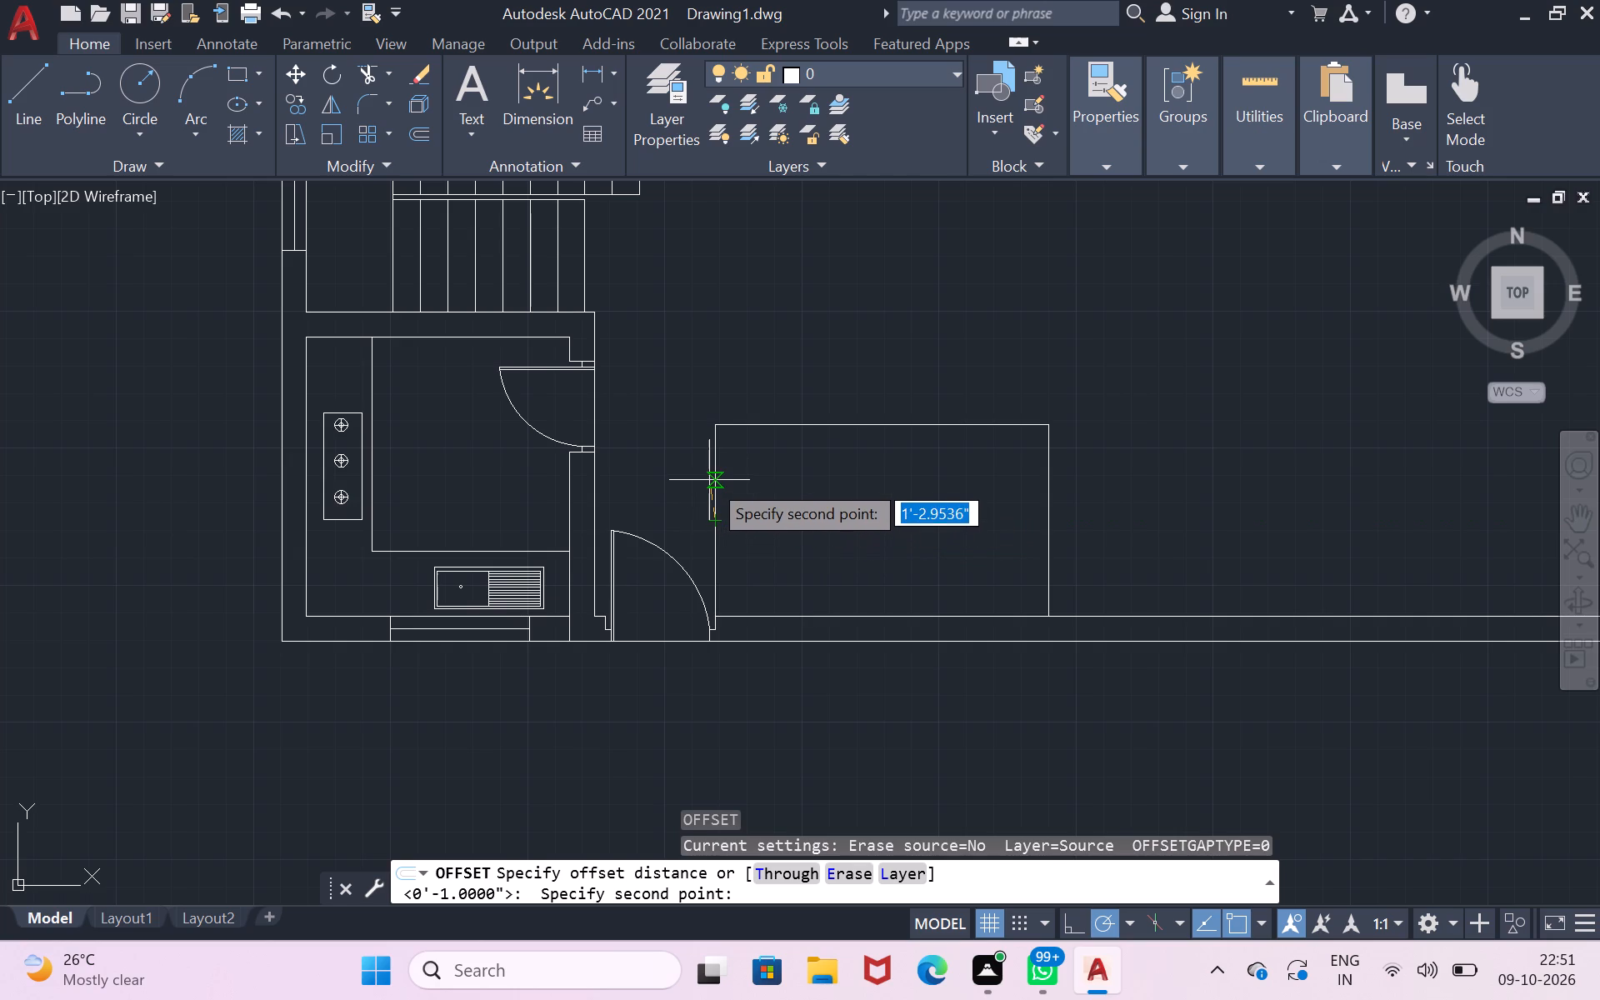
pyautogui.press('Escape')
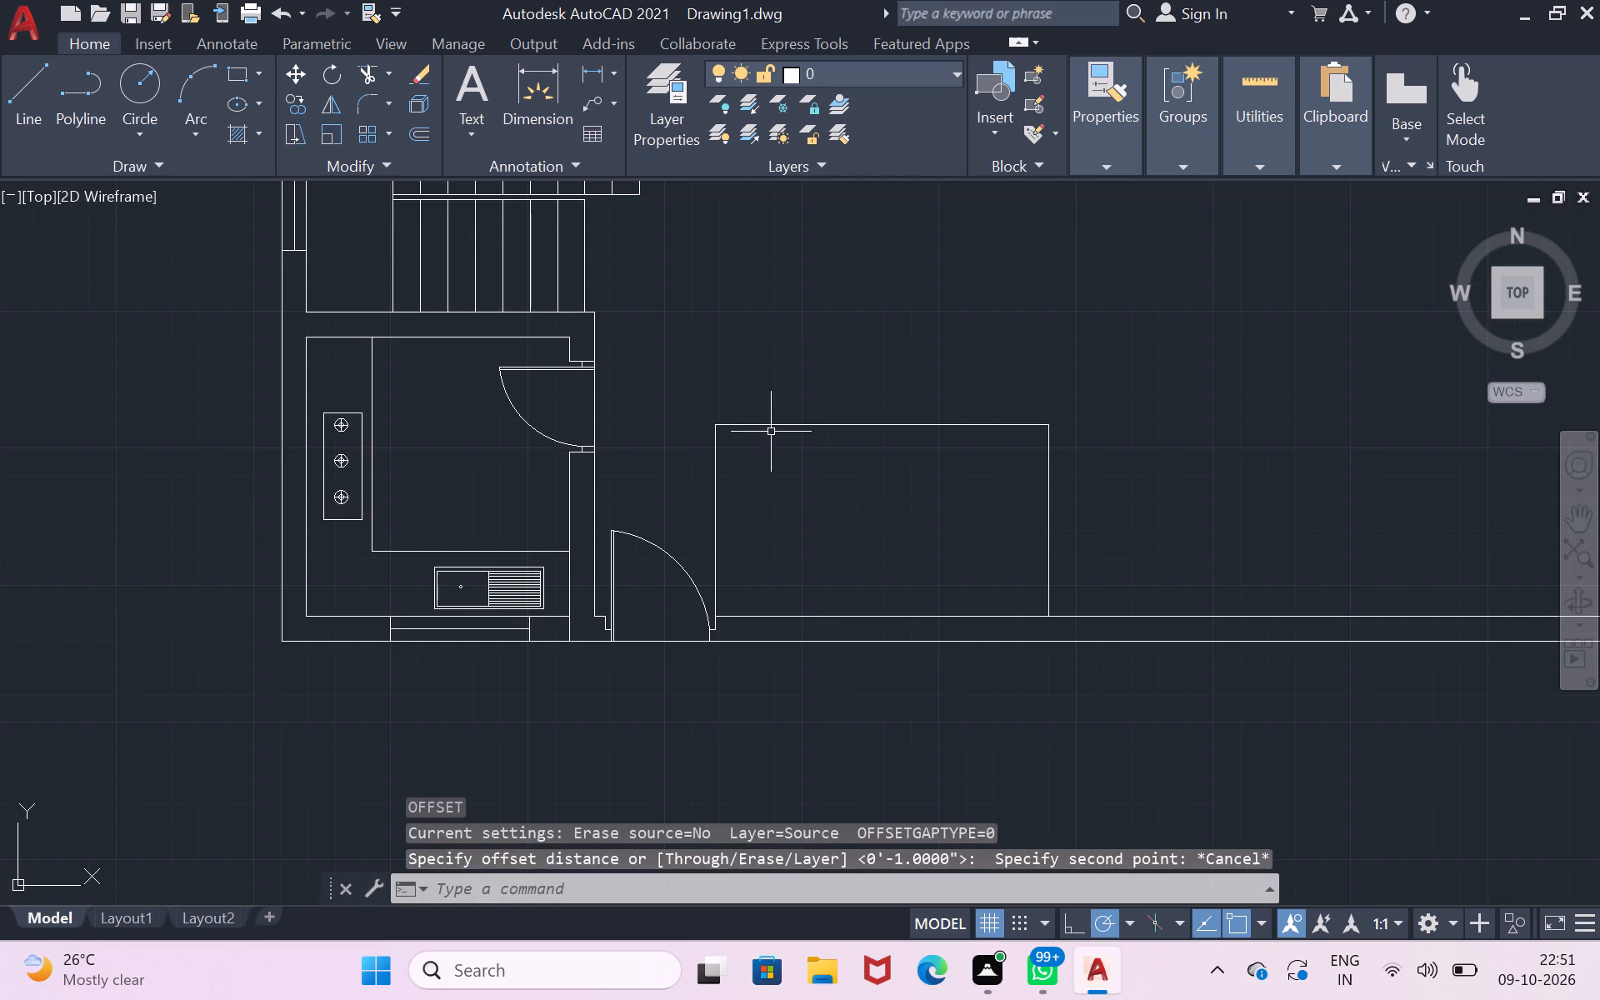
# Erase the three lines forming the rectangular outline above the bottom wall, to the right of the entrance door.
pyautogui.click(712, 450)
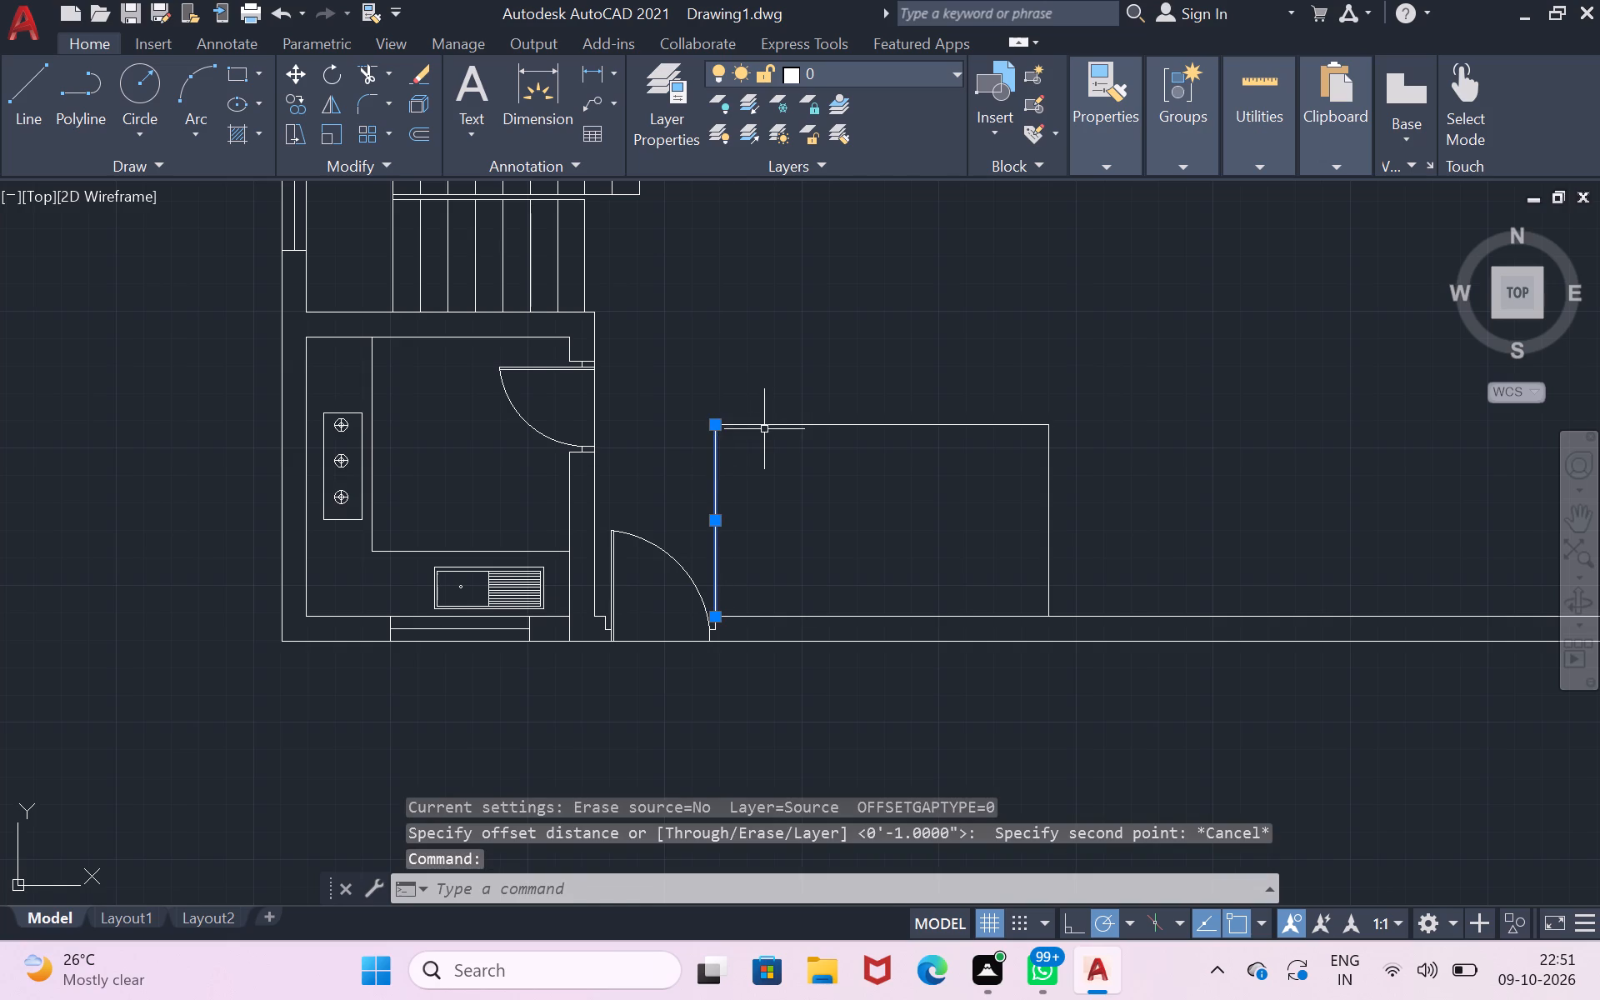
pyautogui.click(764, 429)
pyautogui.click(767, 429)
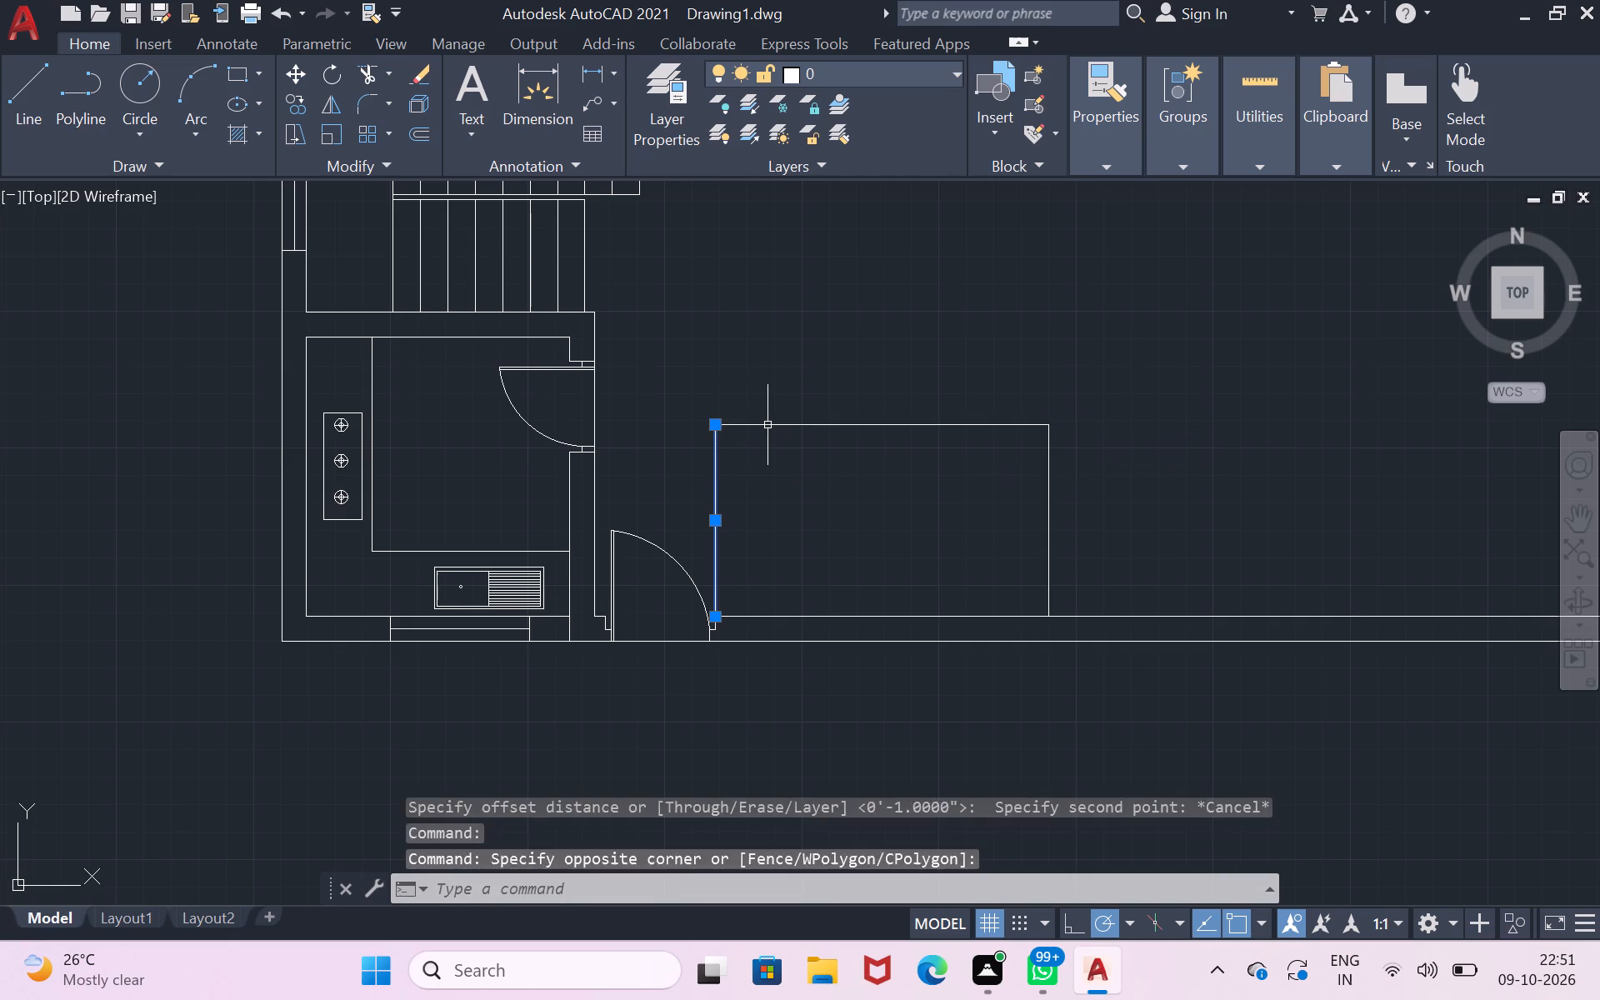
pyautogui.click(767, 425)
pyautogui.click(1050, 494)
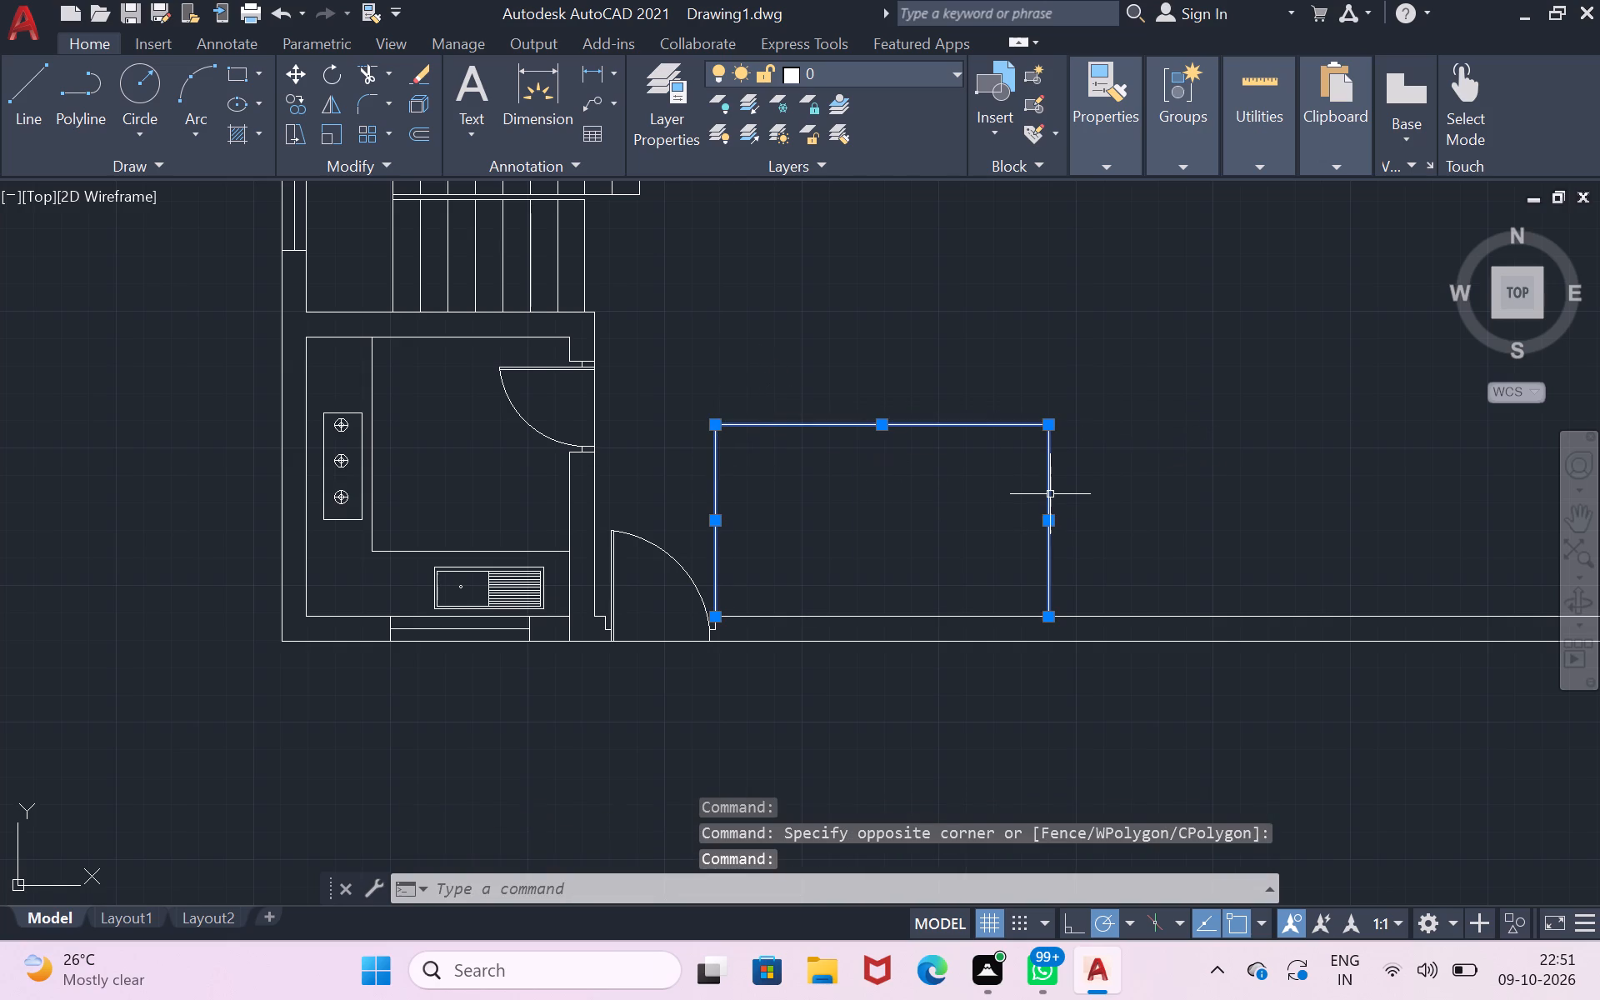
pyautogui.press('Delete')
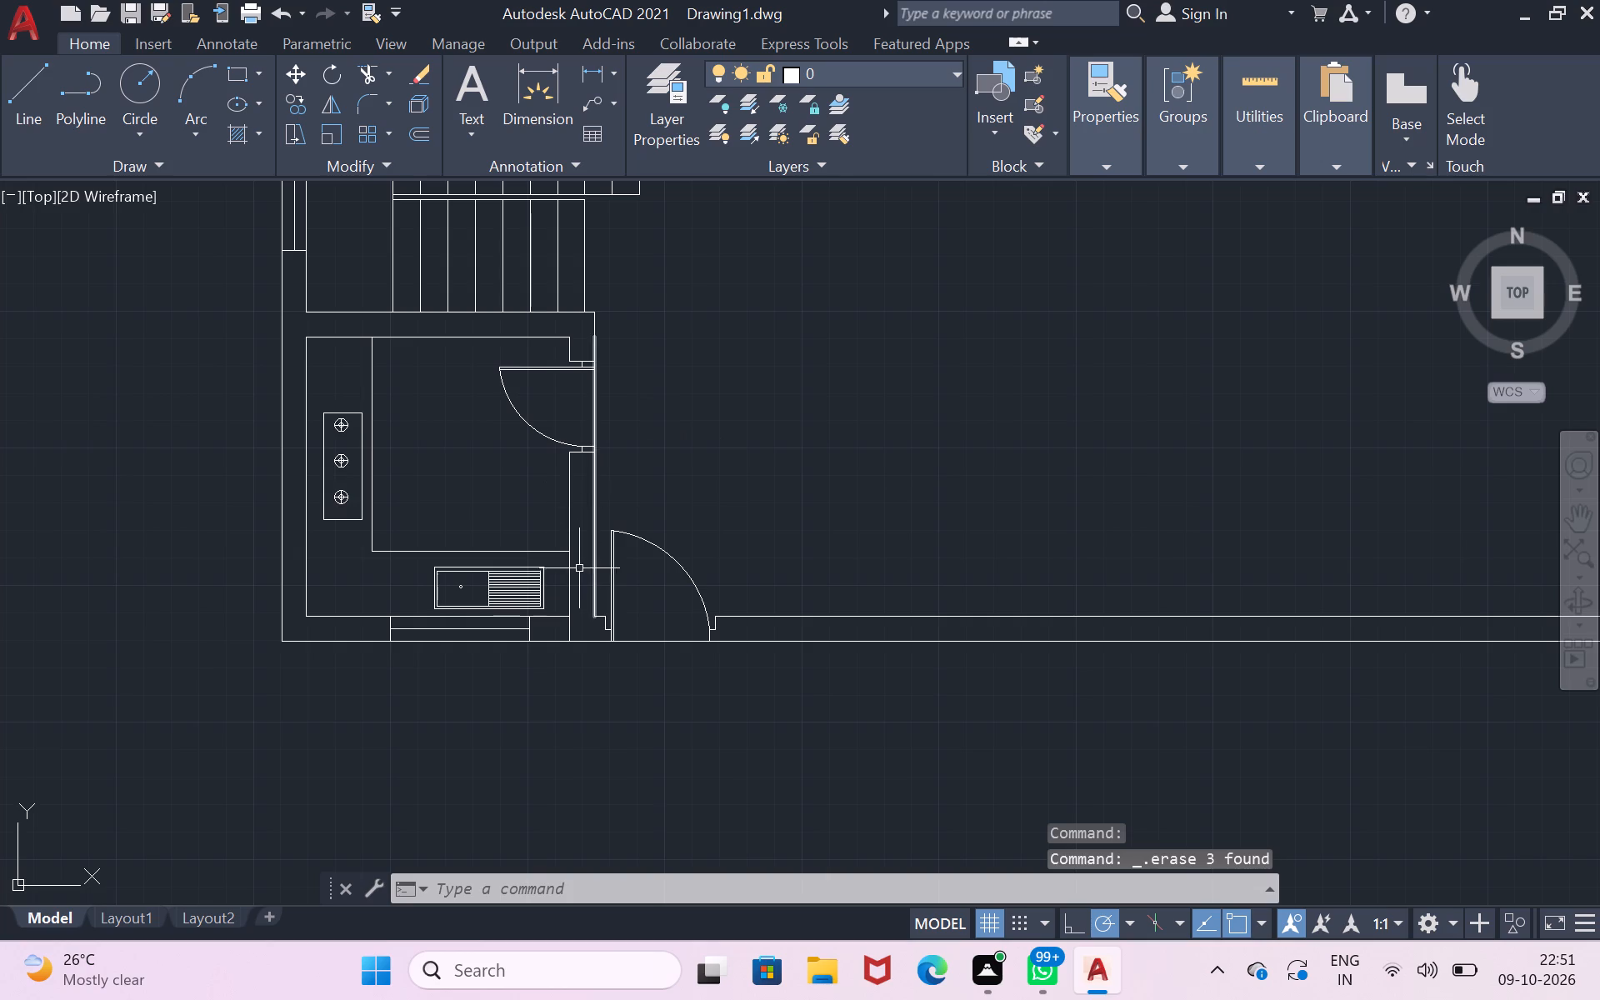
# Draw a 5'10" vertical line upward from the inner corner where the kitchen's right wall meets the entrance wall.
pyautogui.click(18, 97)
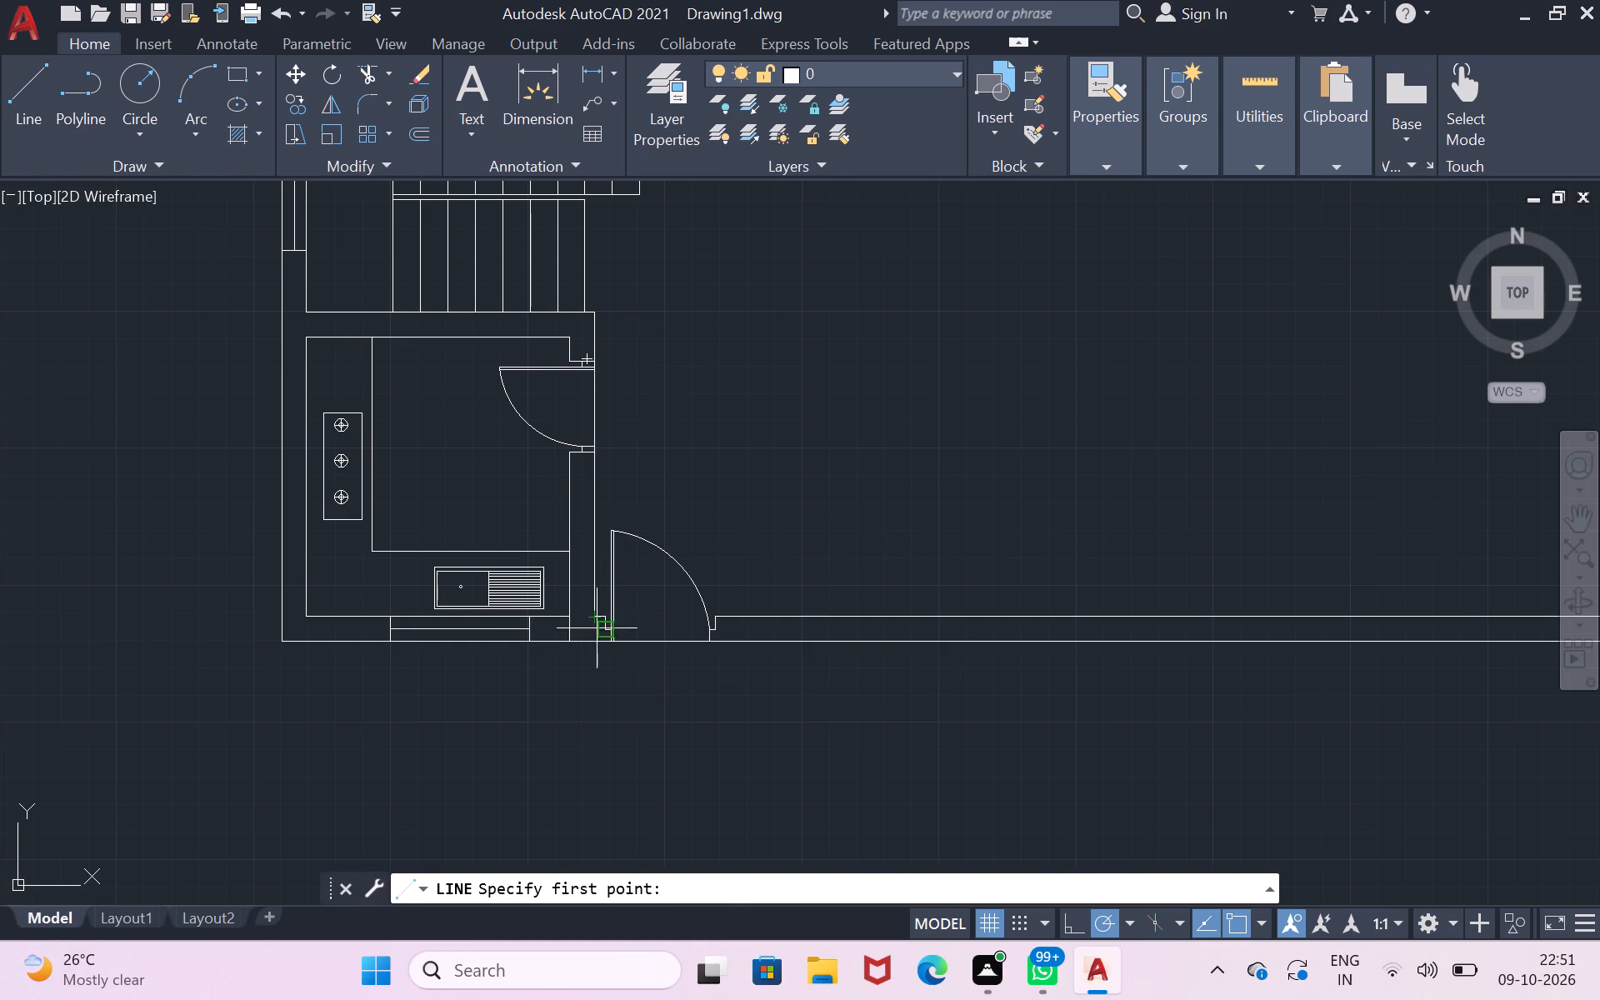
pyautogui.moveTo(597, 613); pyautogui.dragTo(598, 595)
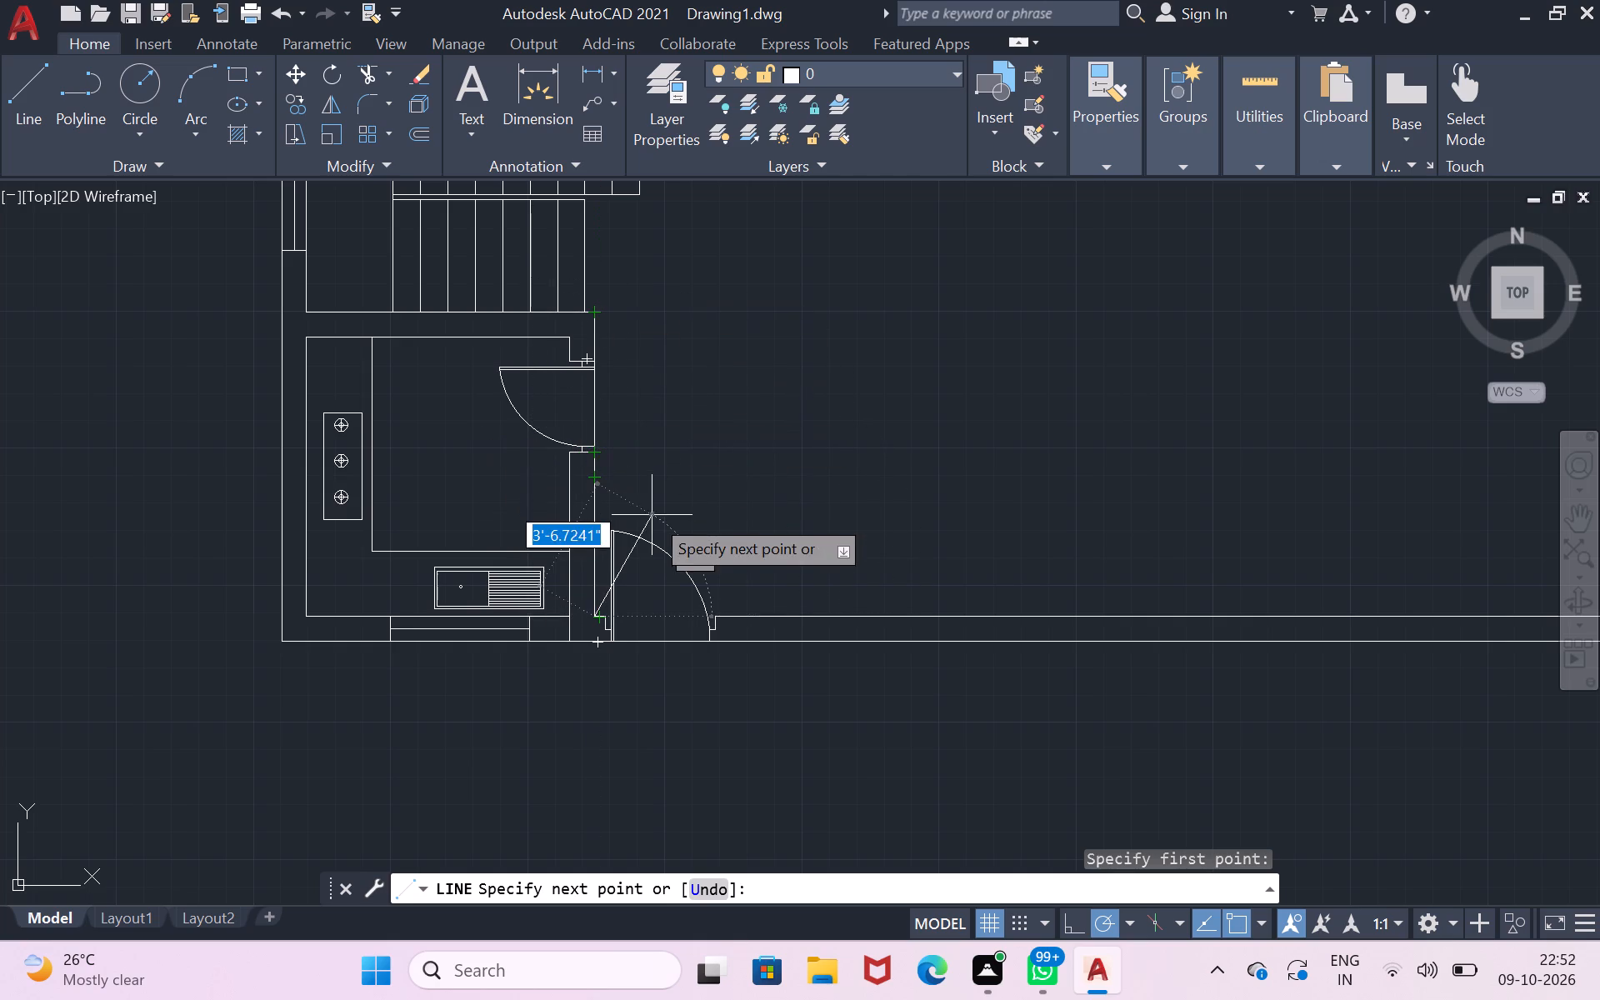
pyautogui.scroll(1, 606, 452)
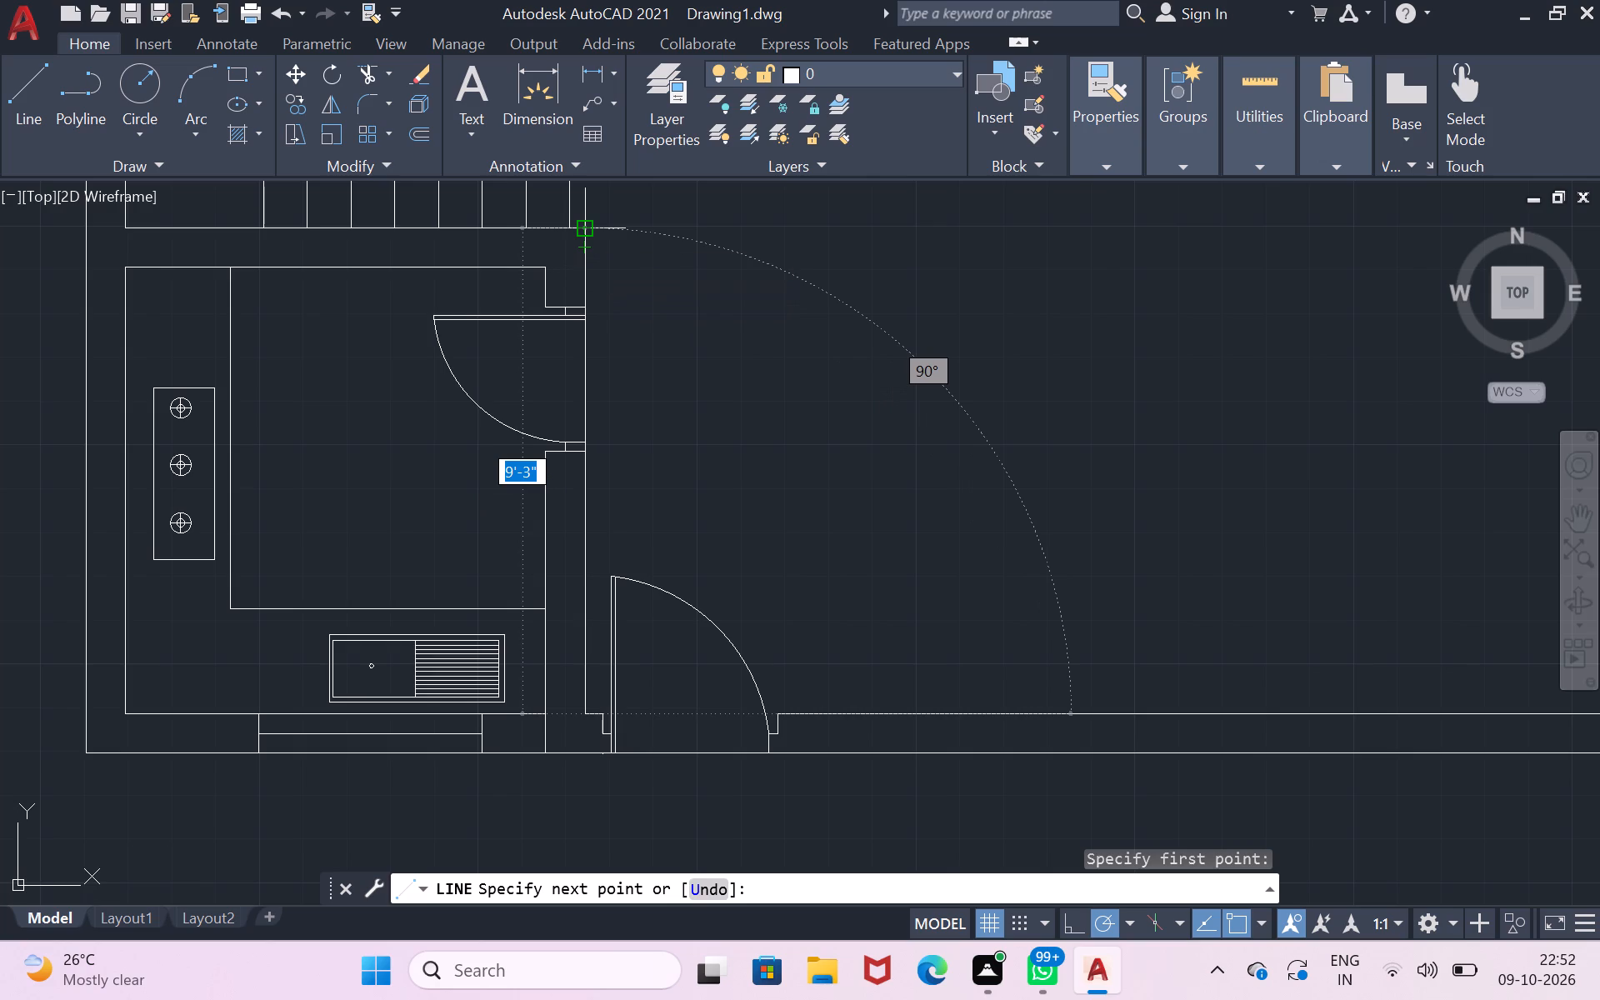
pyautogui.press('5')
pyautogui.press("'")
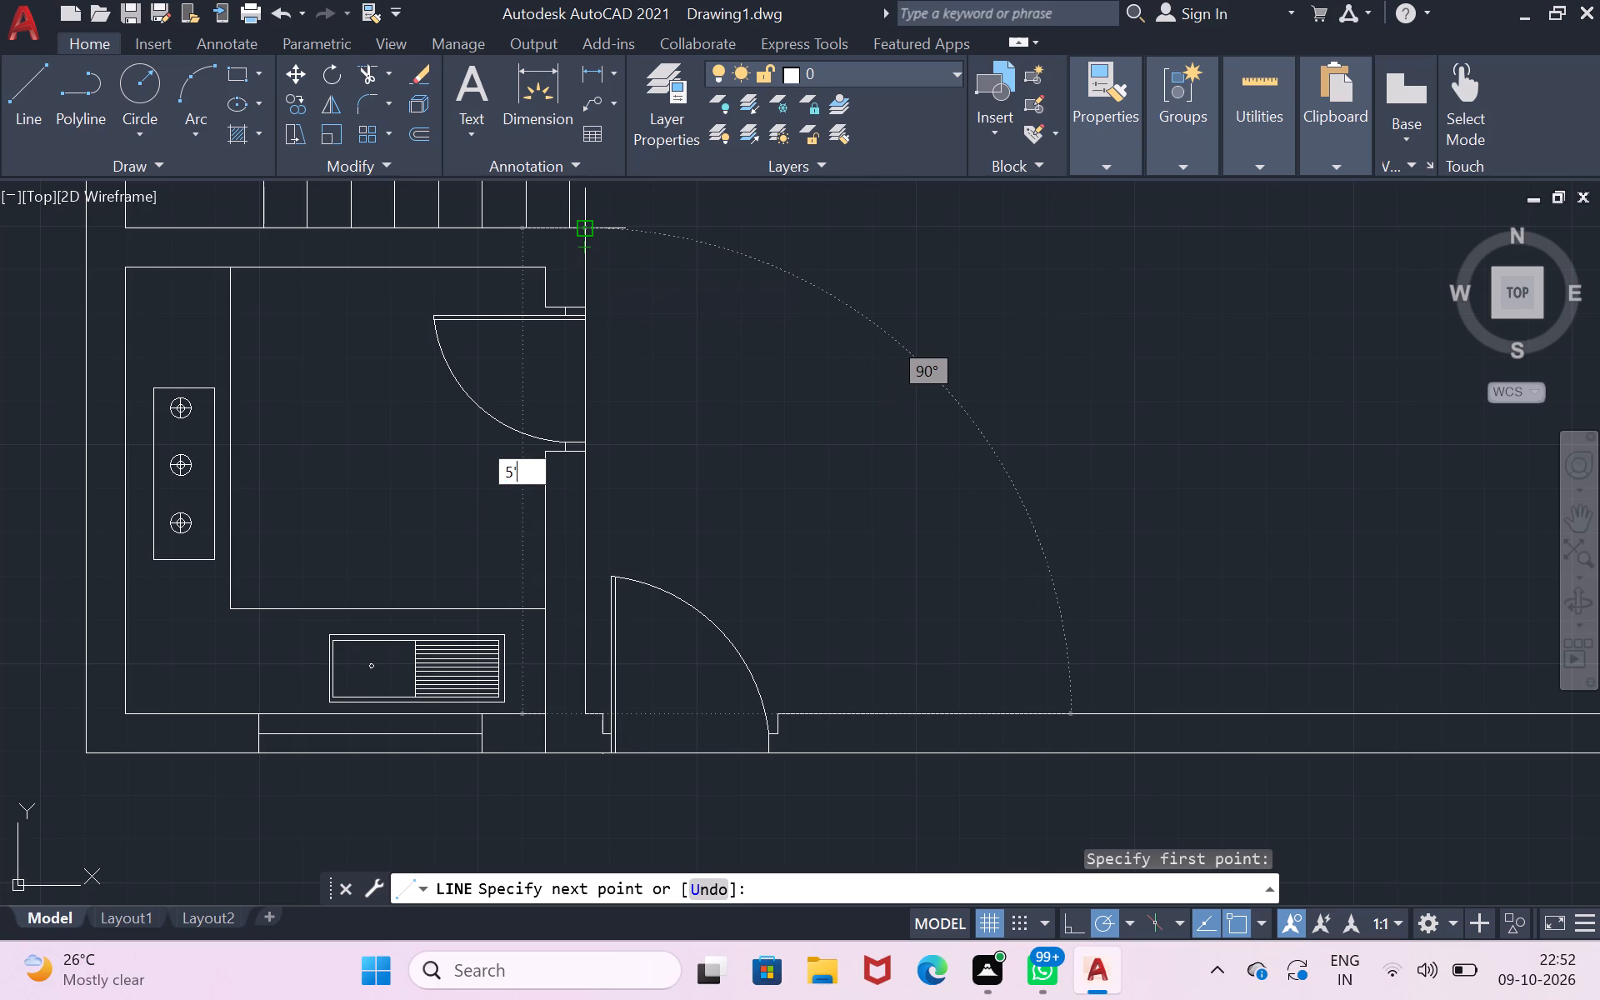
pyautogui.write('10')
pyautogui.hotkey('shift', '"')
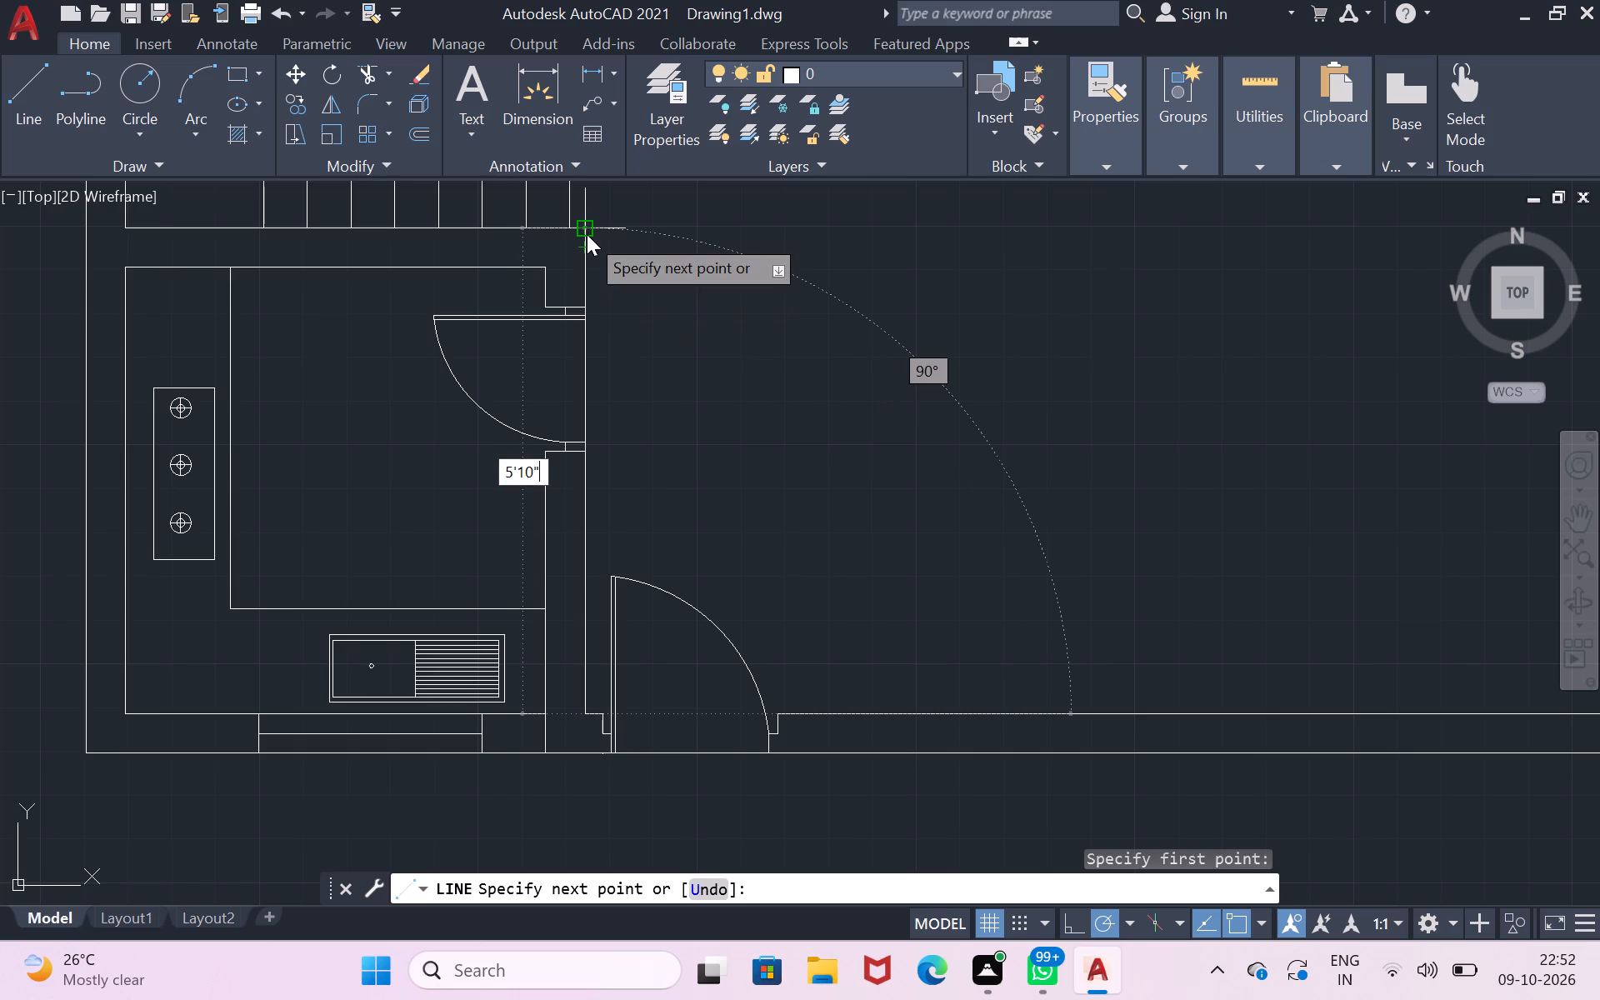
pyautogui.press('Return')
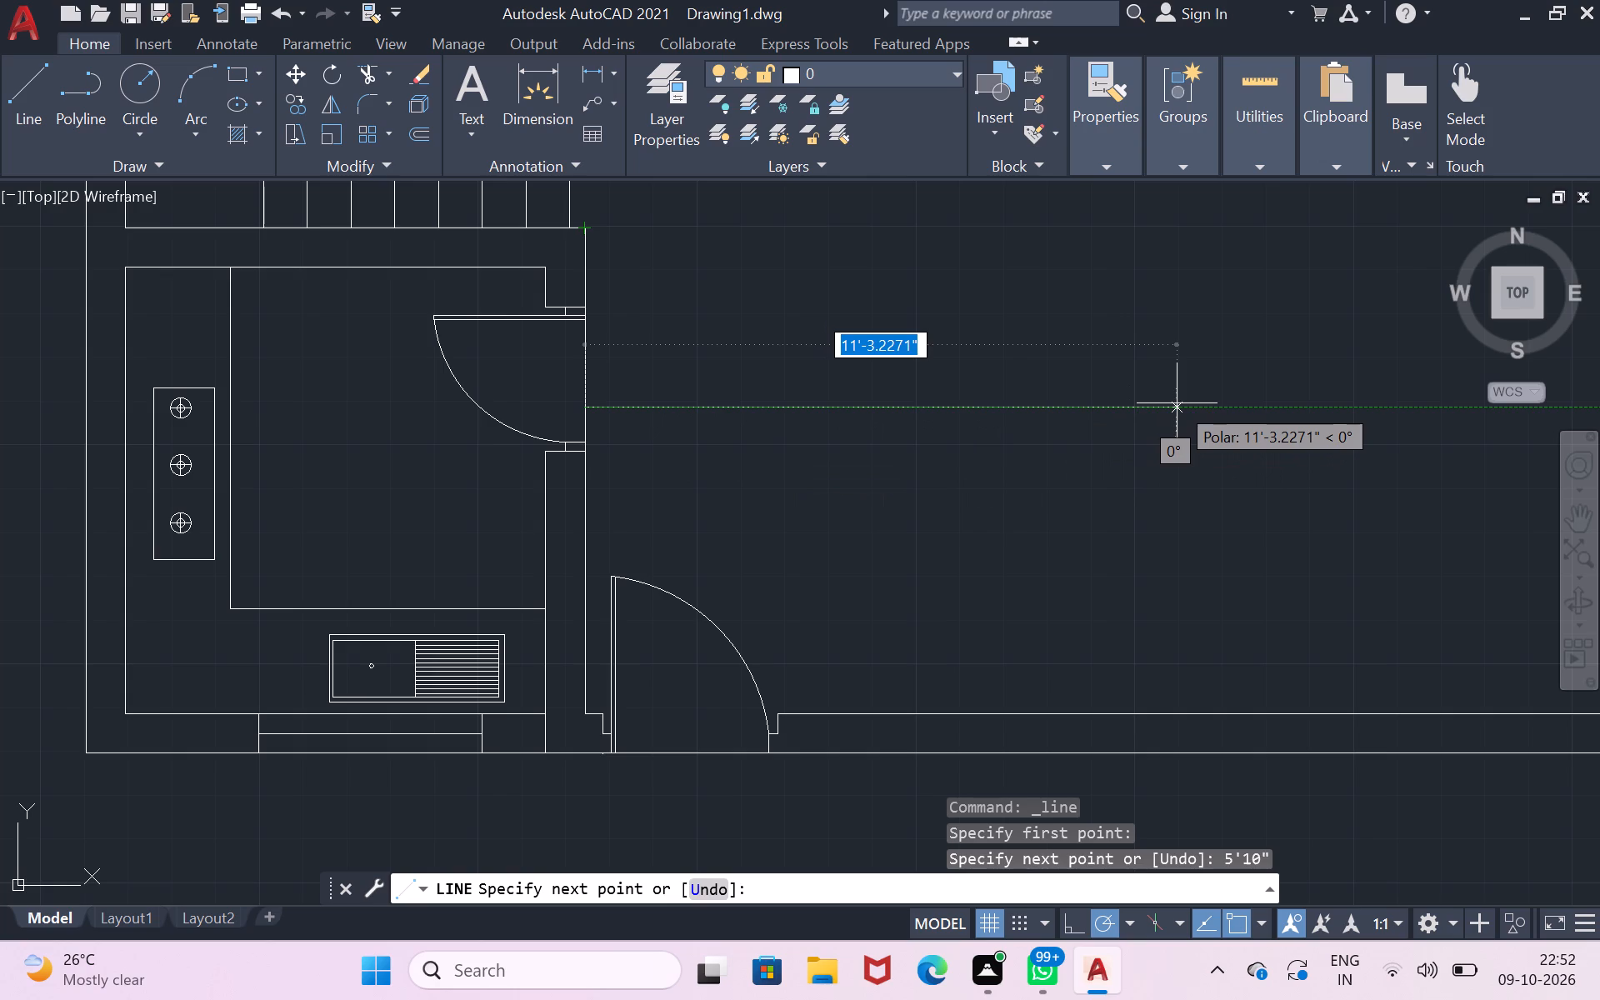
pyautogui.press('Escape')
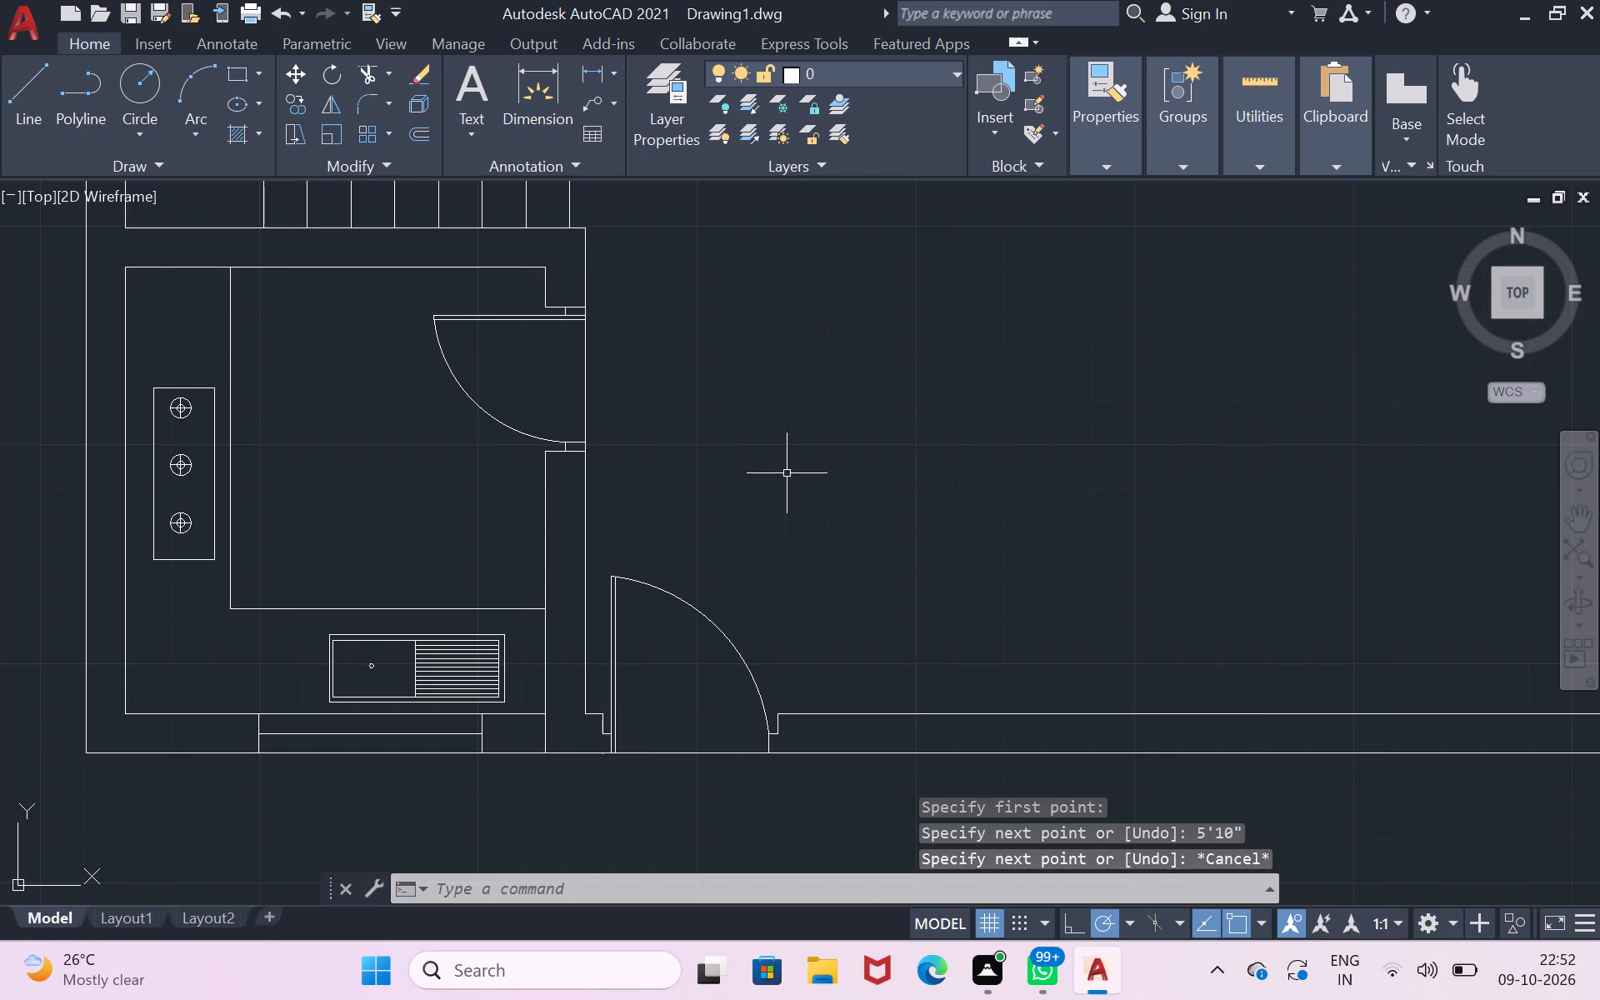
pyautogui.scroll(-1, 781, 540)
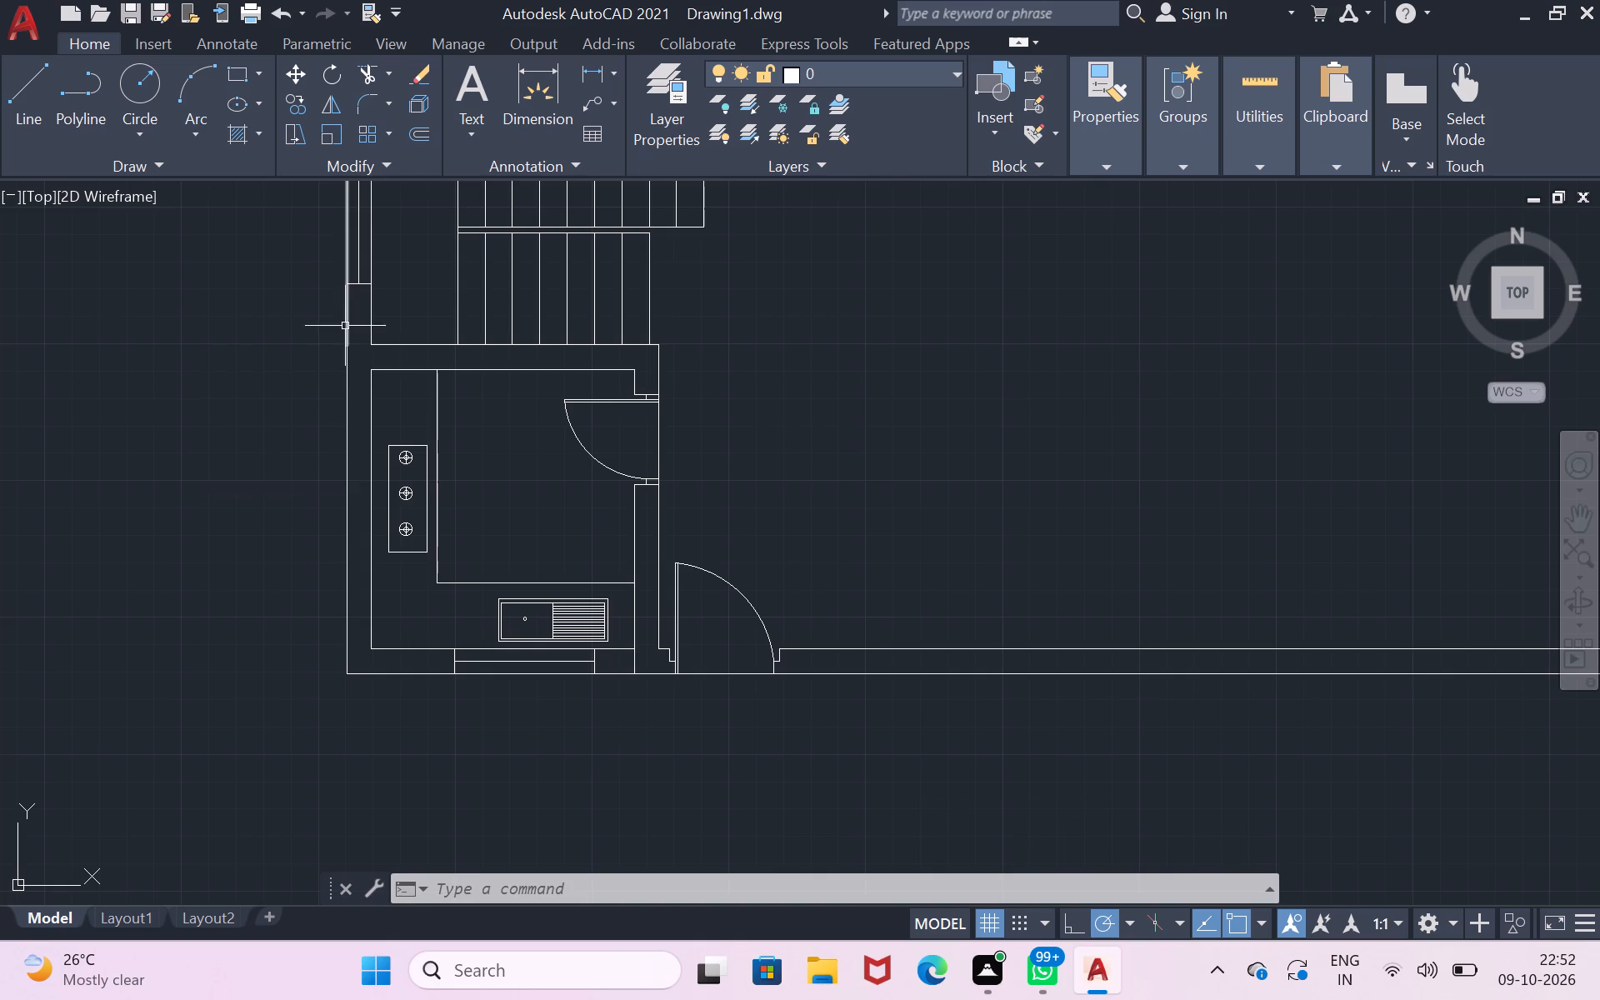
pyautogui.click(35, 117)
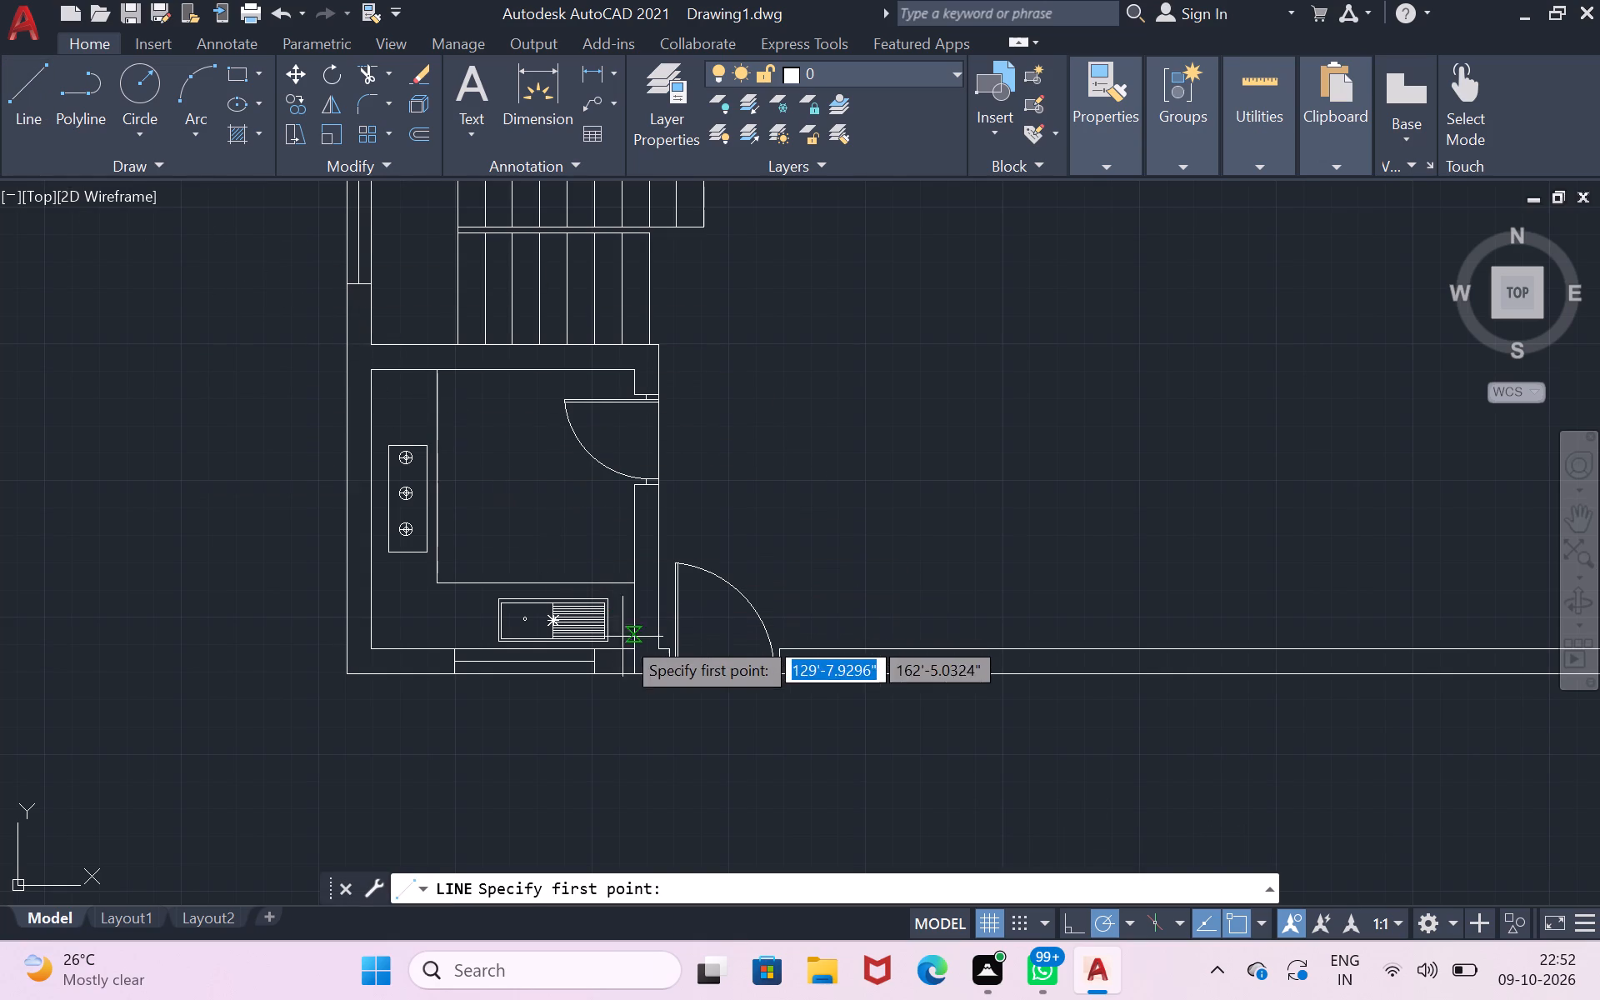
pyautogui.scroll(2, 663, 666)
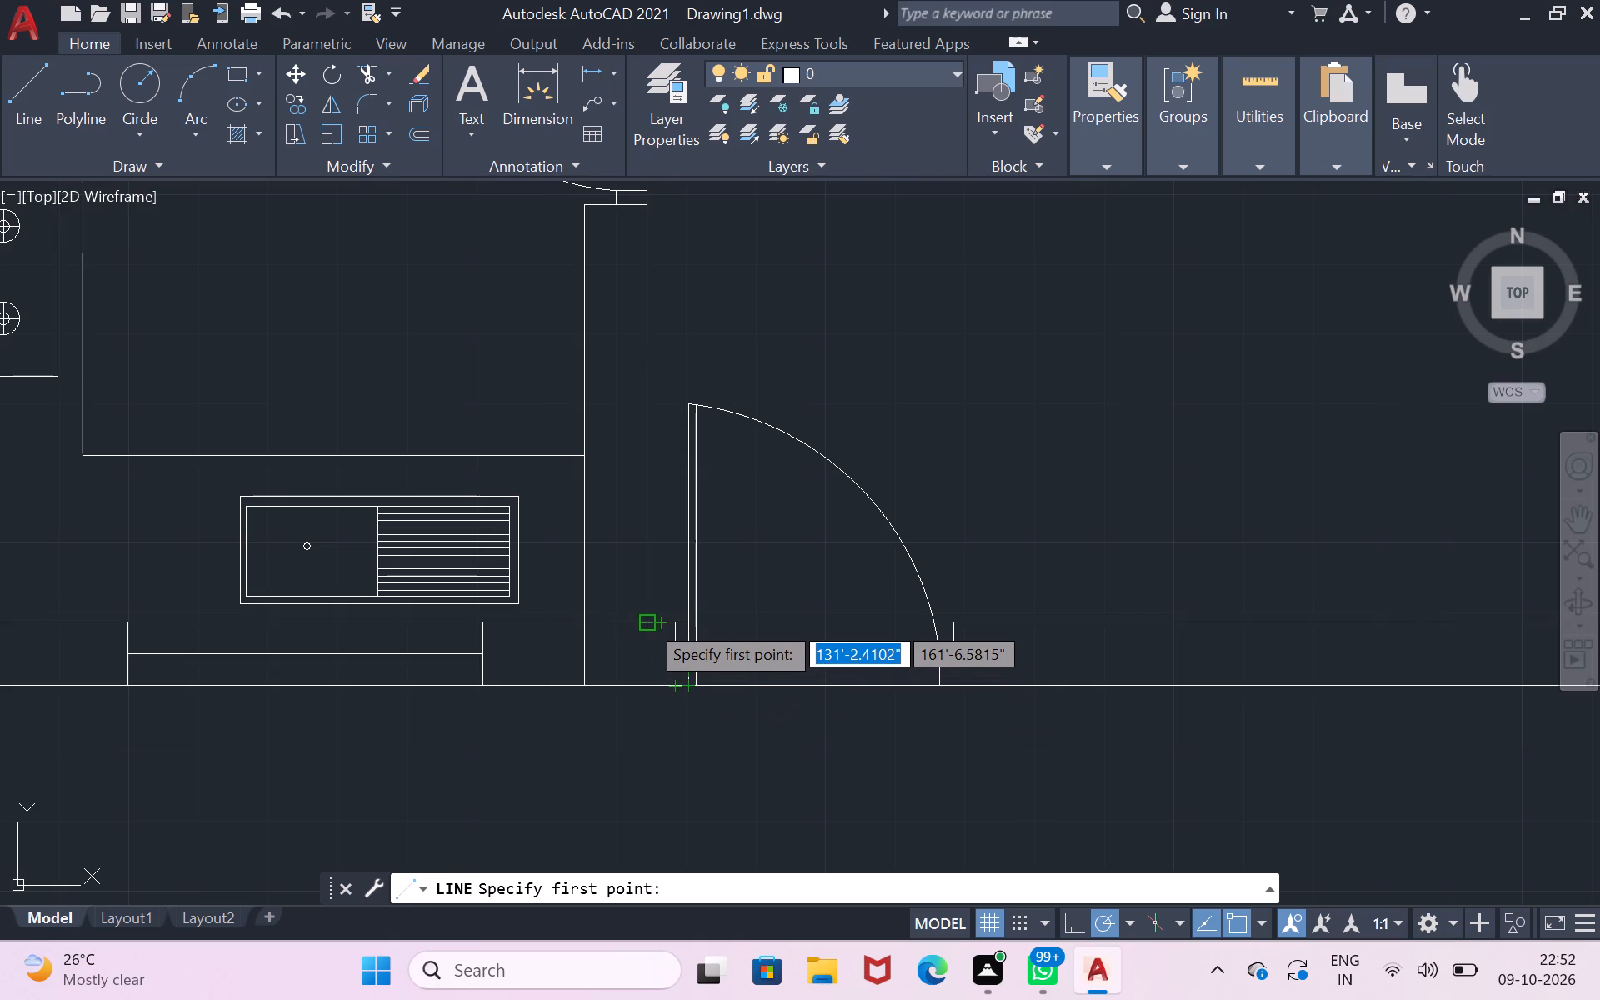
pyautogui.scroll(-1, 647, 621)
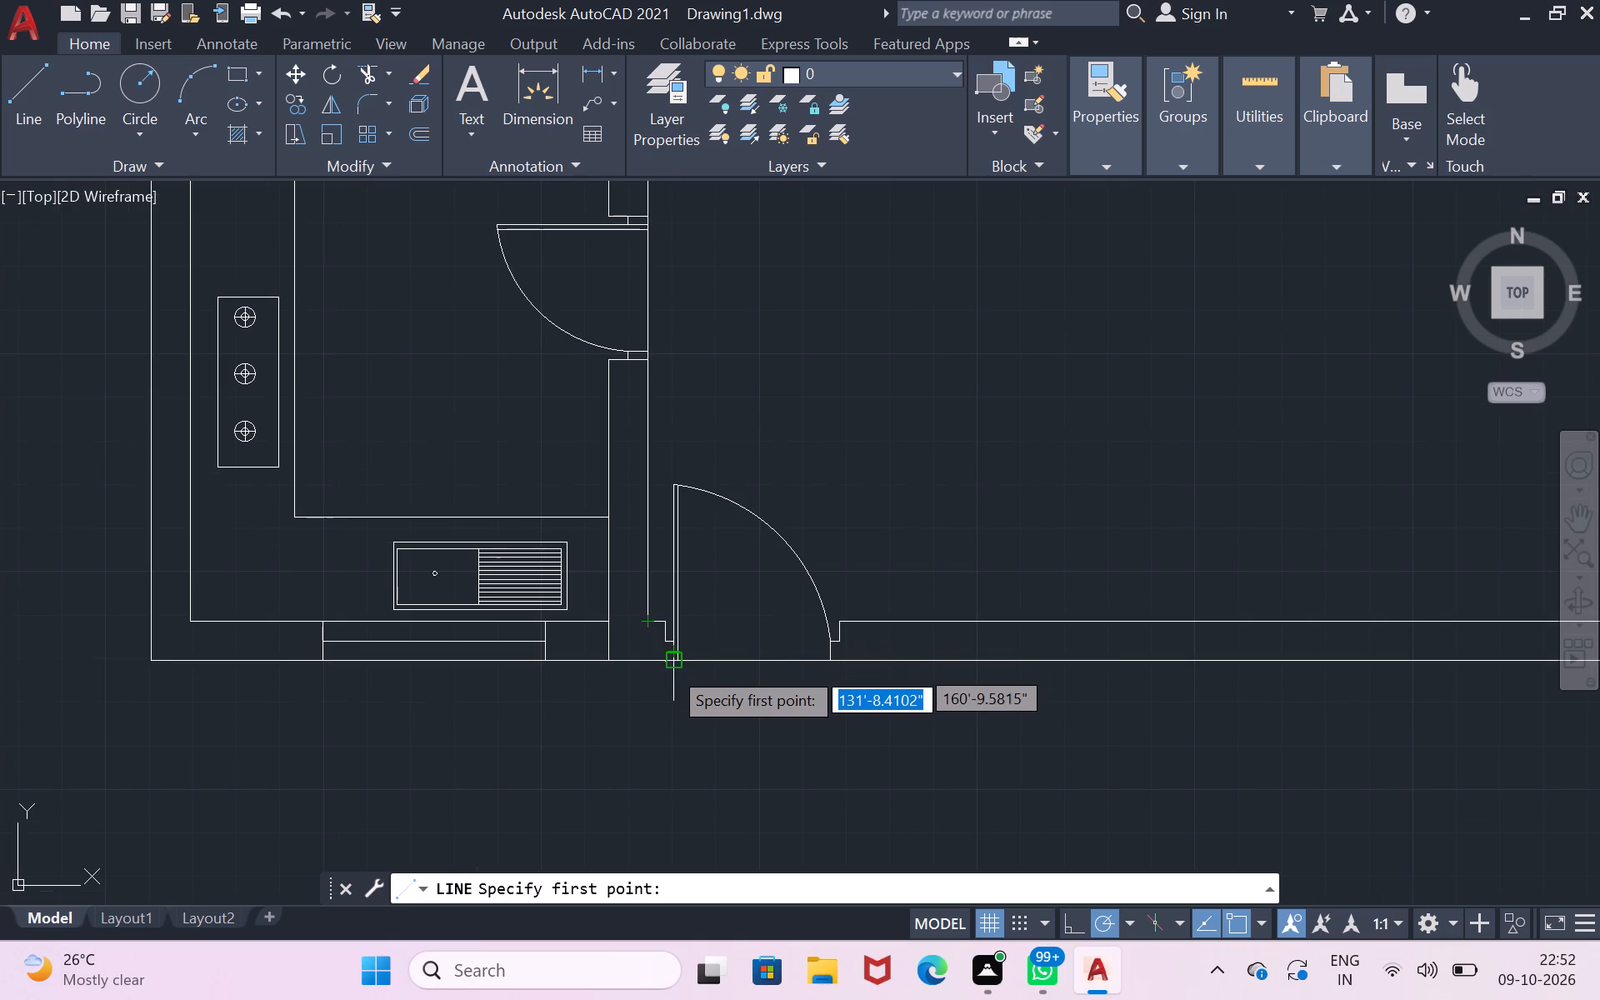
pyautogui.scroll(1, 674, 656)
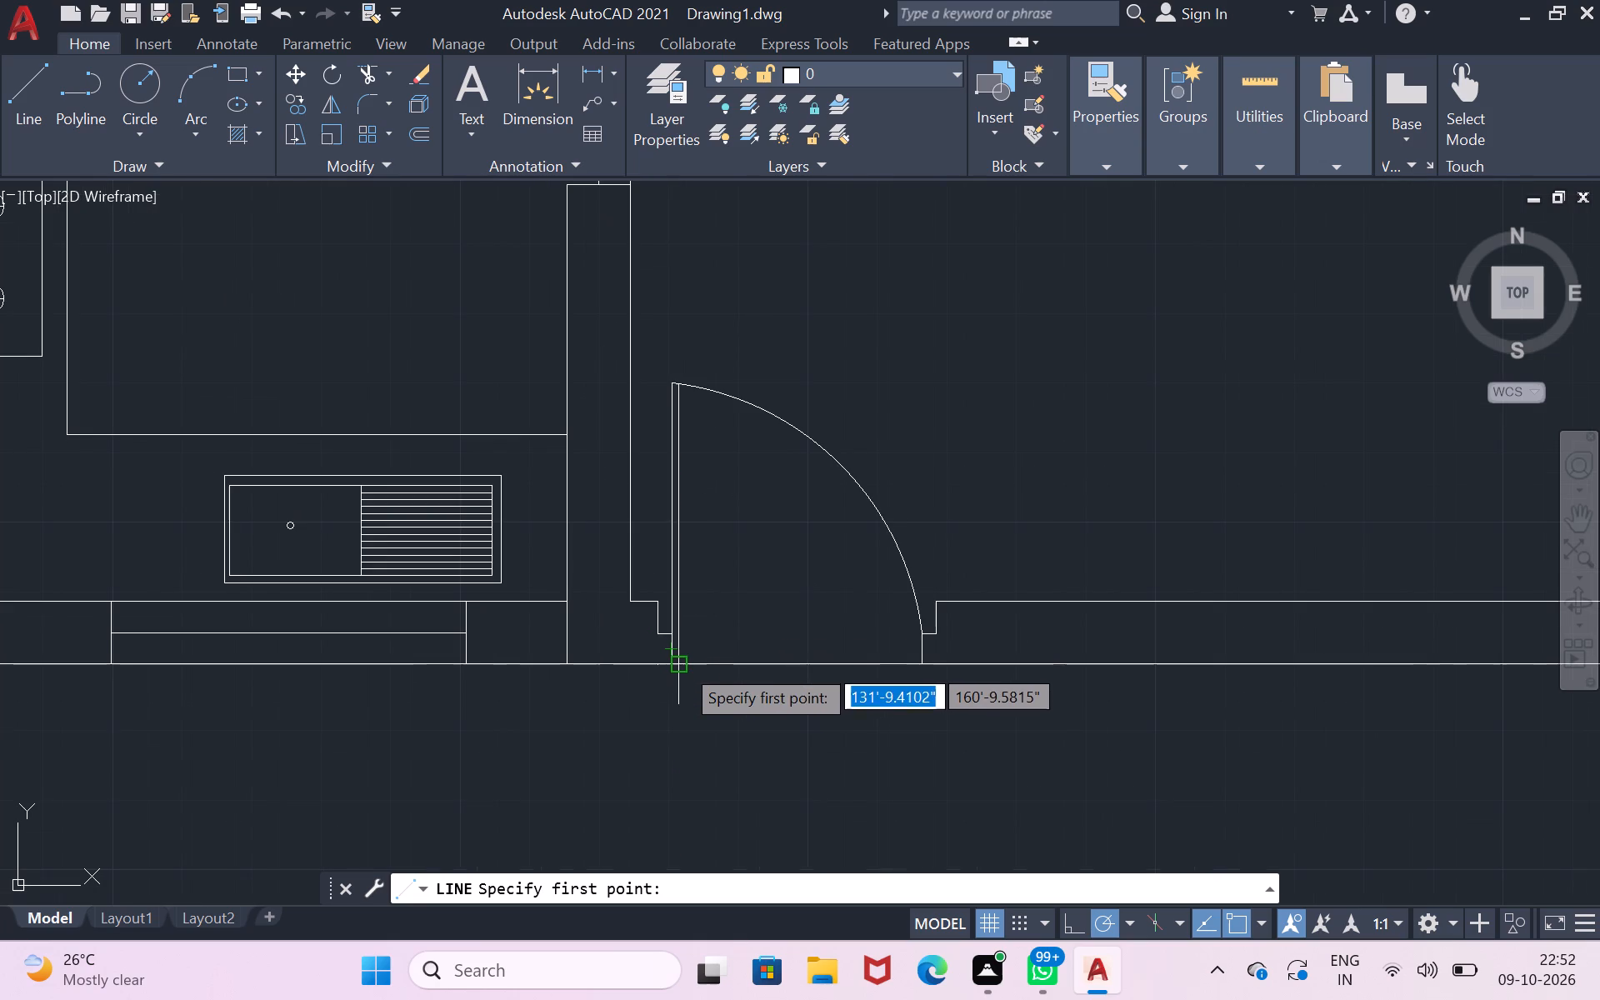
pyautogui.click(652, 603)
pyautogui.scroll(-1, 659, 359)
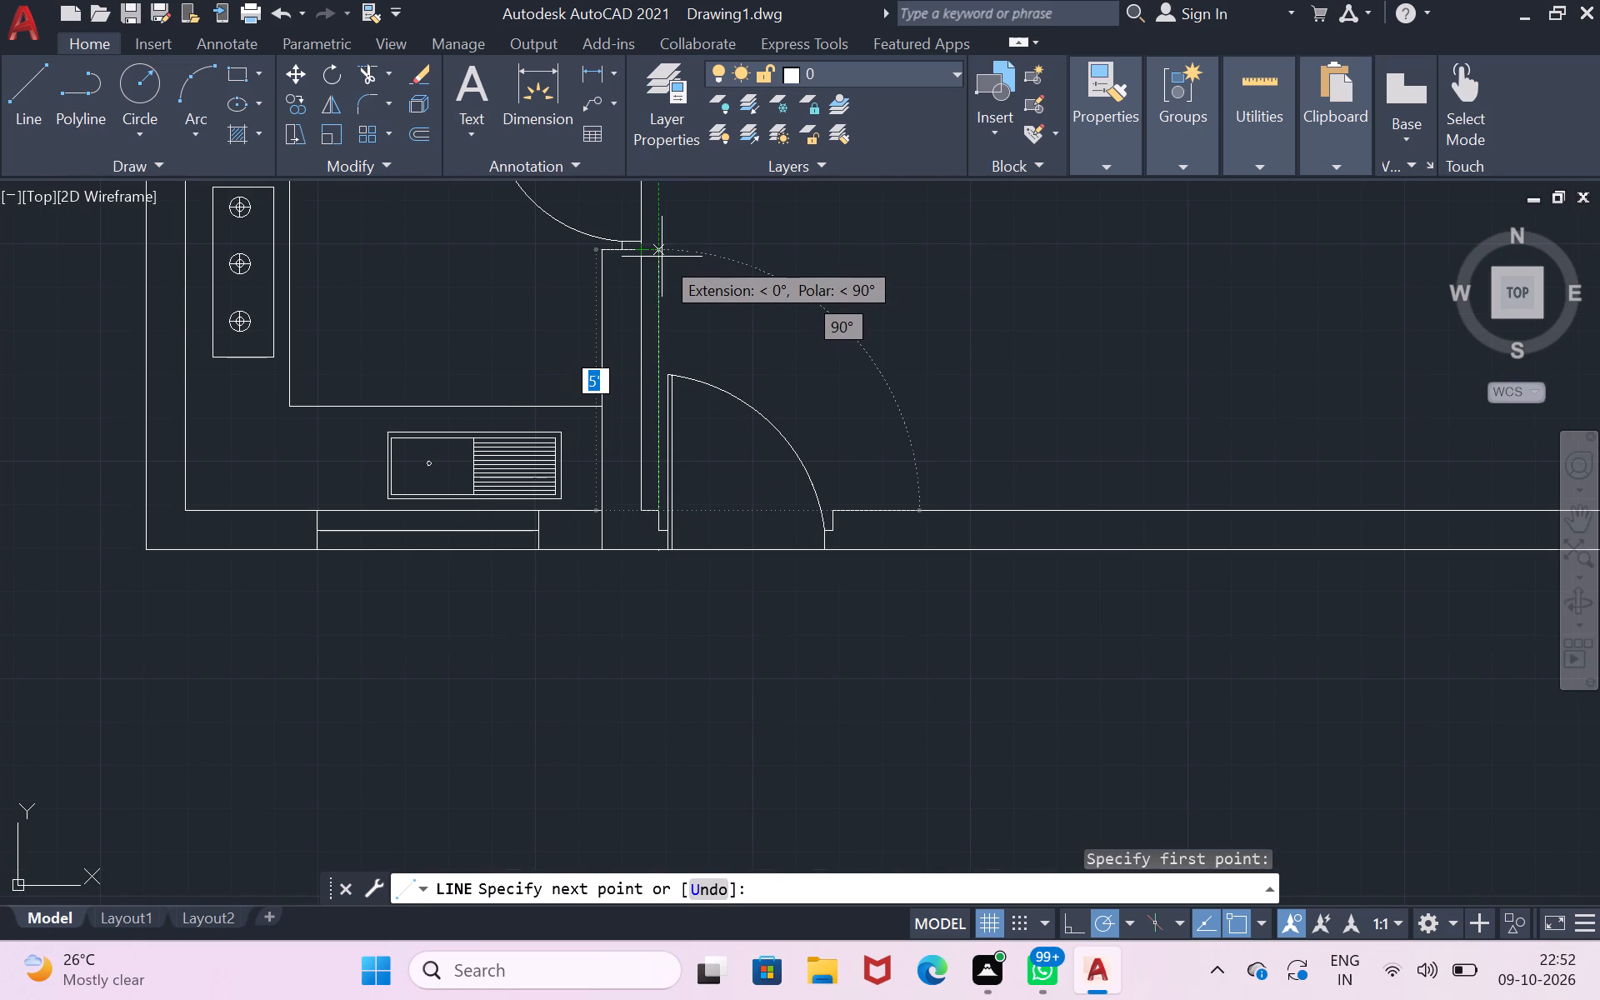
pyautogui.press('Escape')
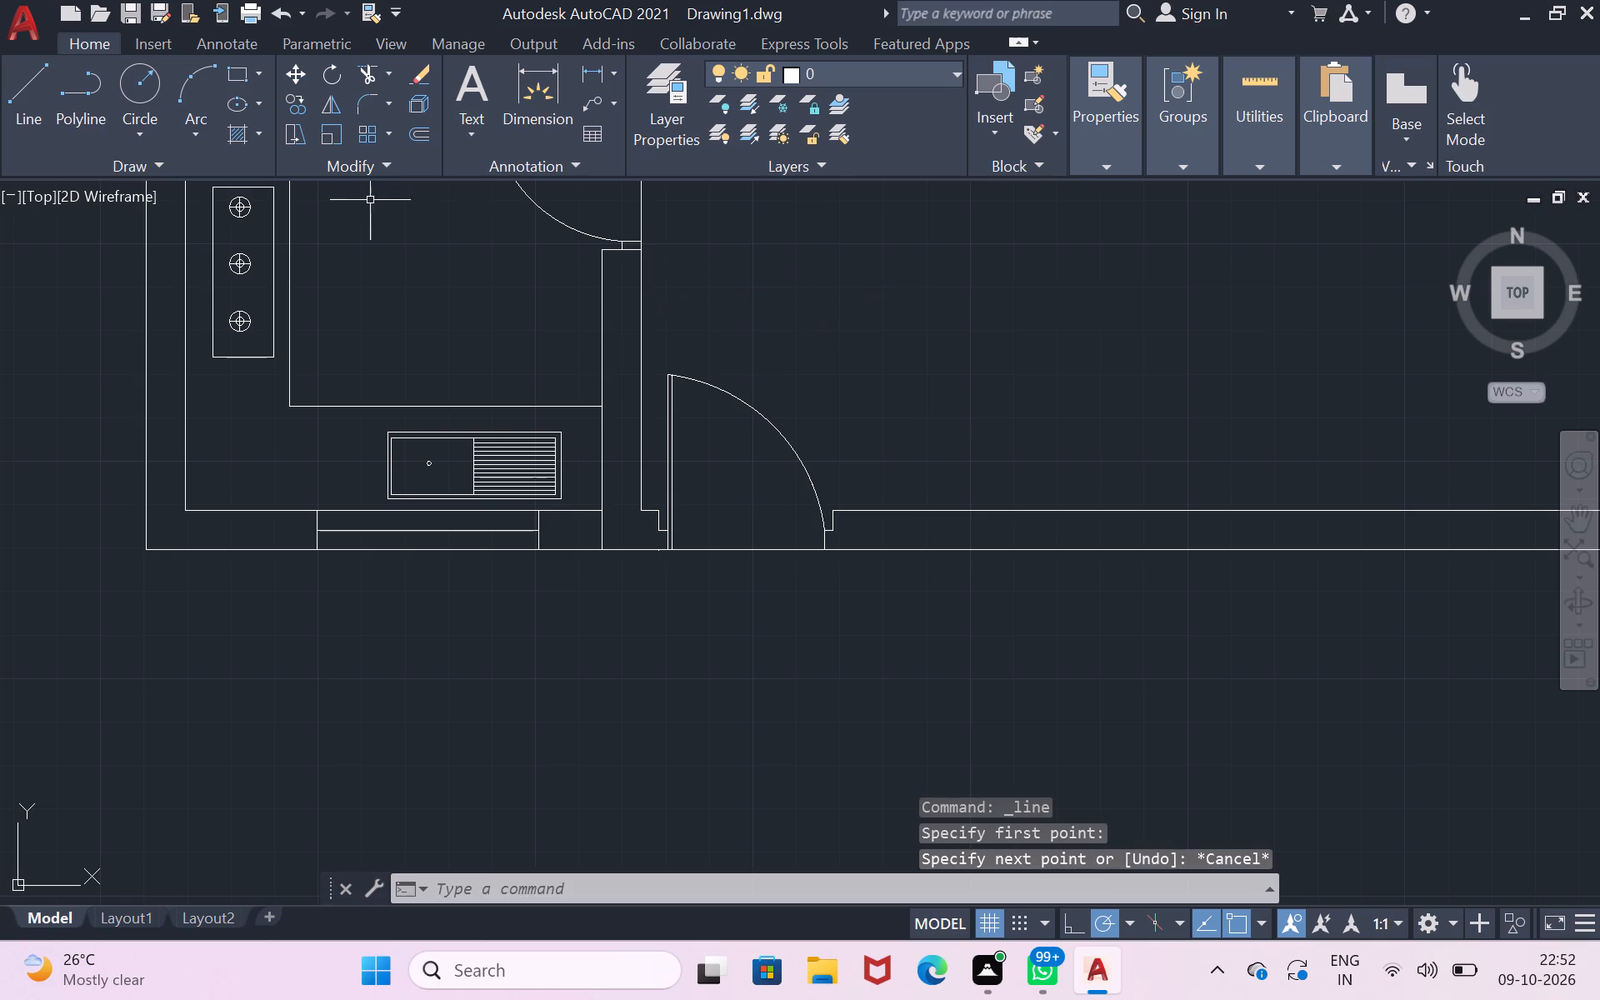
# Draw a 5'10" vertical line upward from the bottom wall's outer line at the entrance door's left jamb.
pyautogui.click(29, 127)
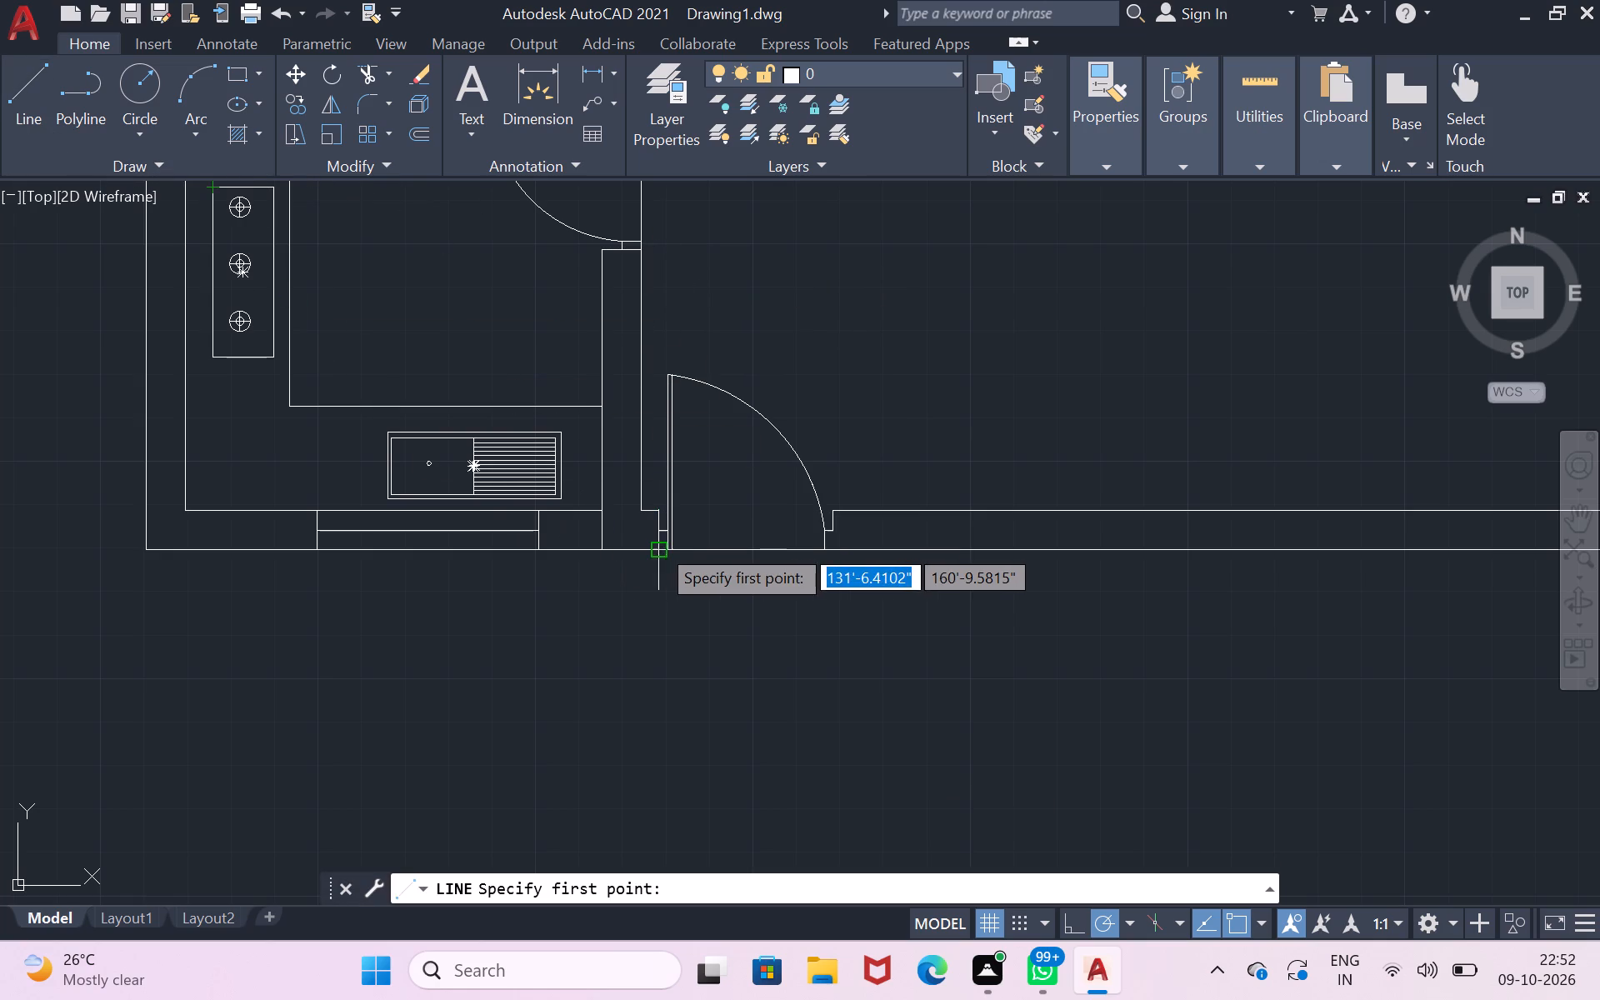
pyautogui.moveTo(657, 544); pyautogui.dragTo(657, 536)
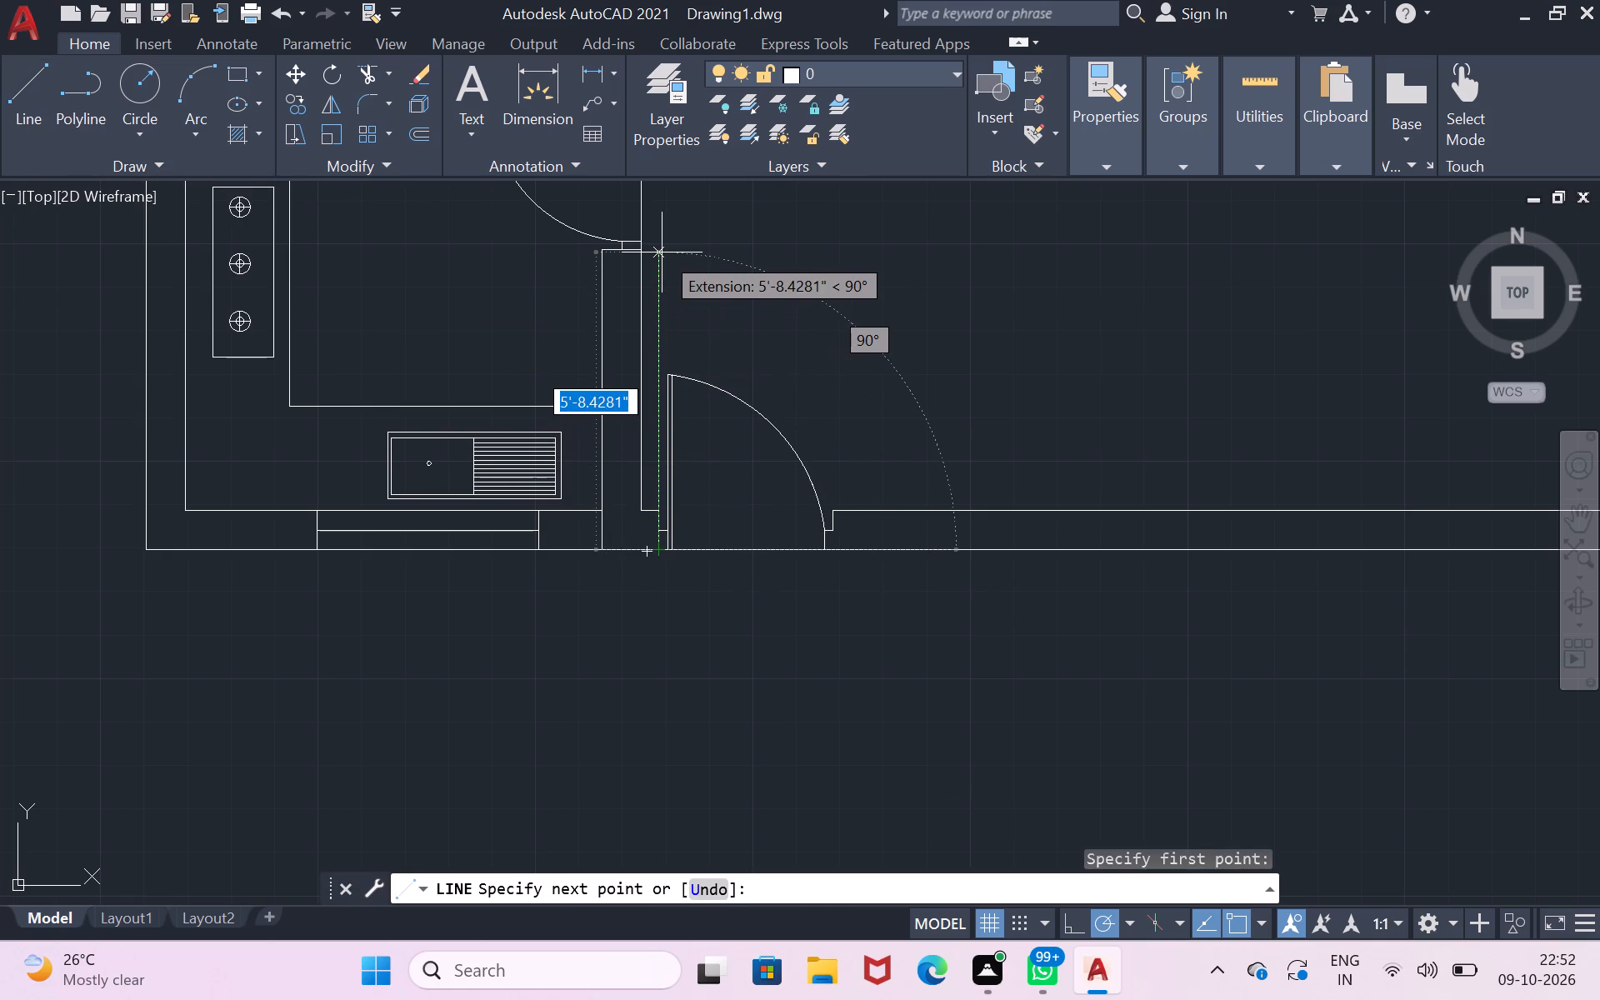
pyautogui.press('5')
pyautogui.press("'")
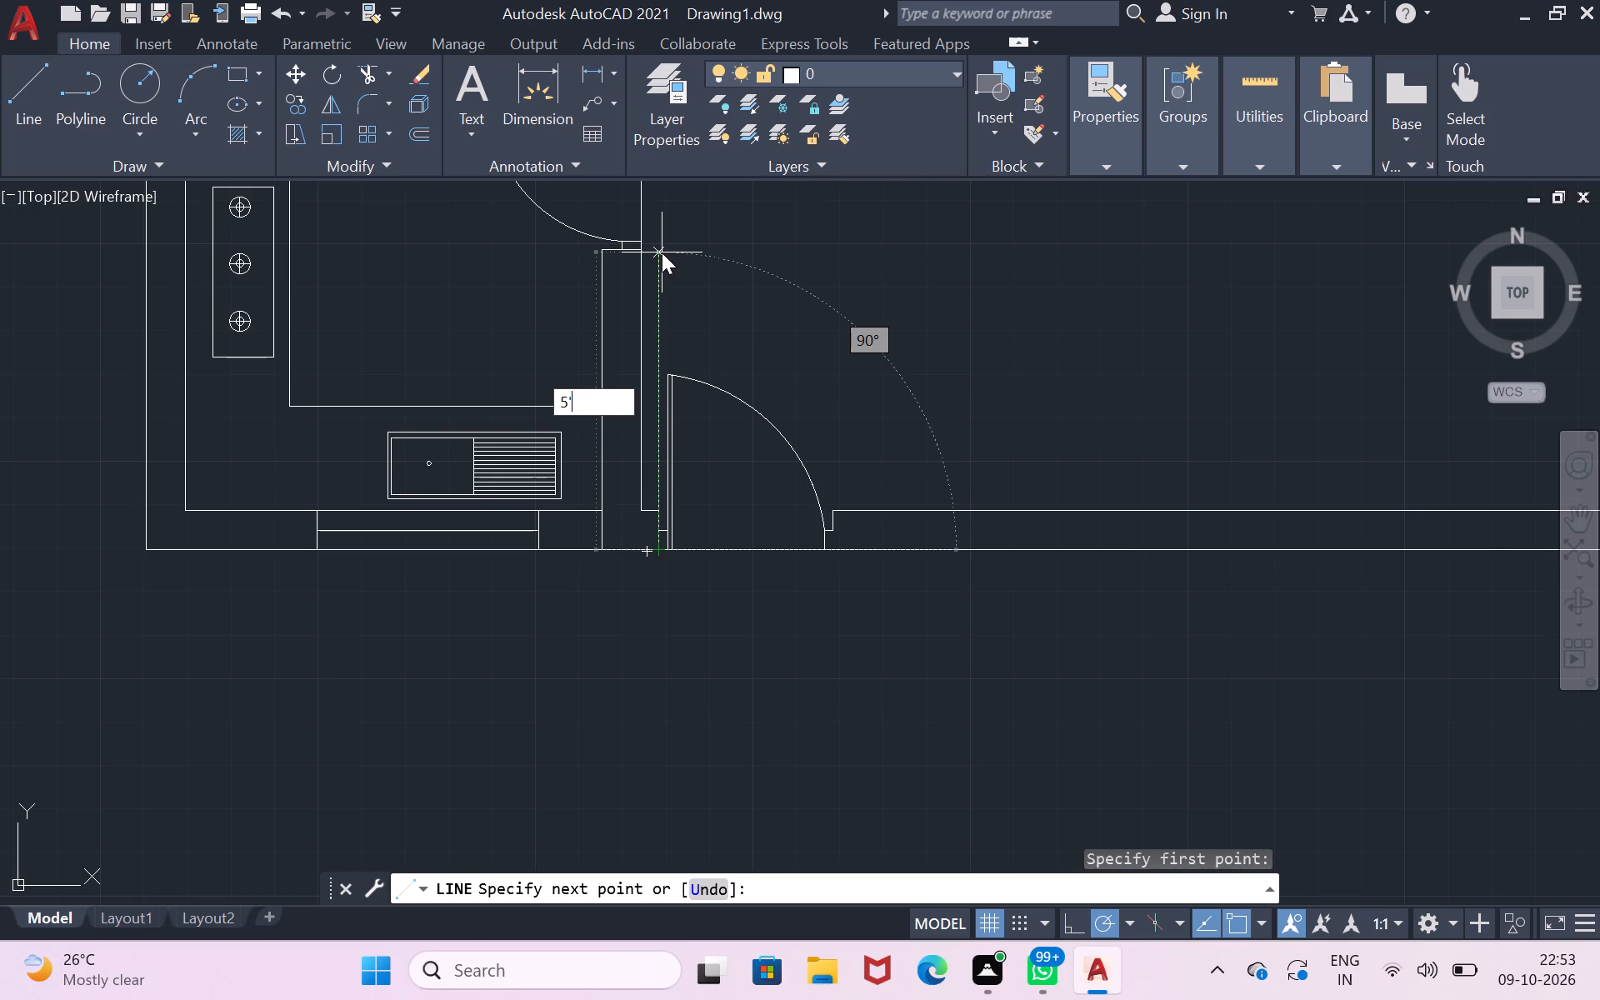
pyautogui.write('10')
pyautogui.hotkey('shift', '"')
pyautogui.press('Return')
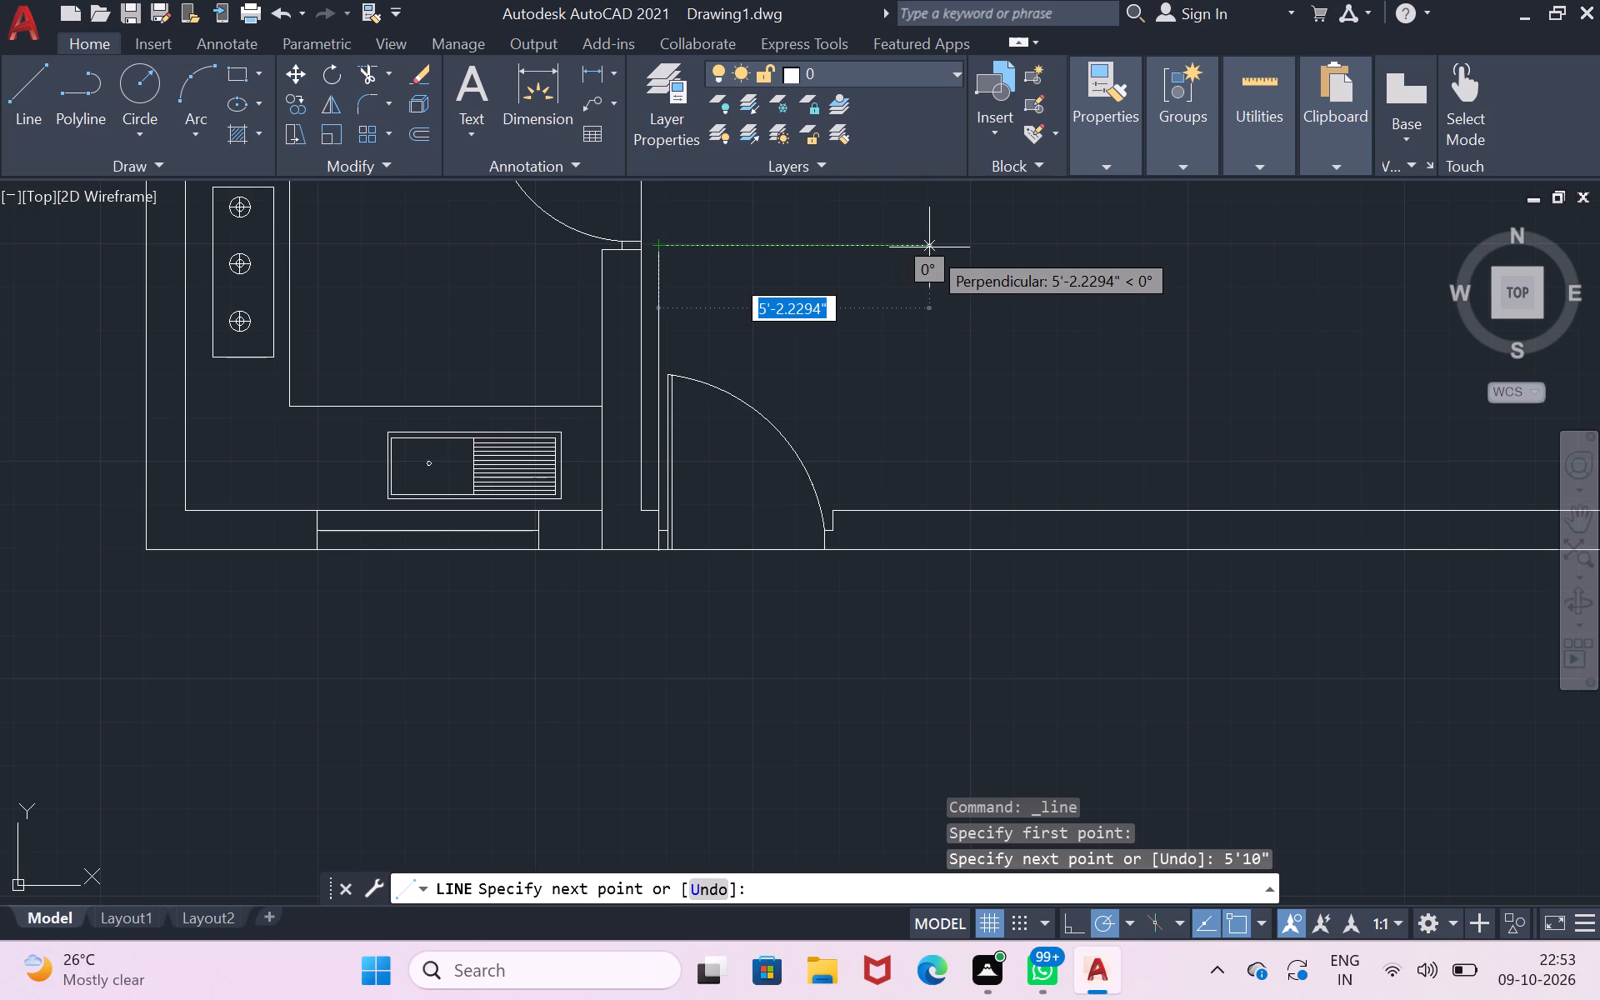
# Continue from the vertical line's upper end with a 10'1.5" horizontal line to the right.
pyautogui.write('10')
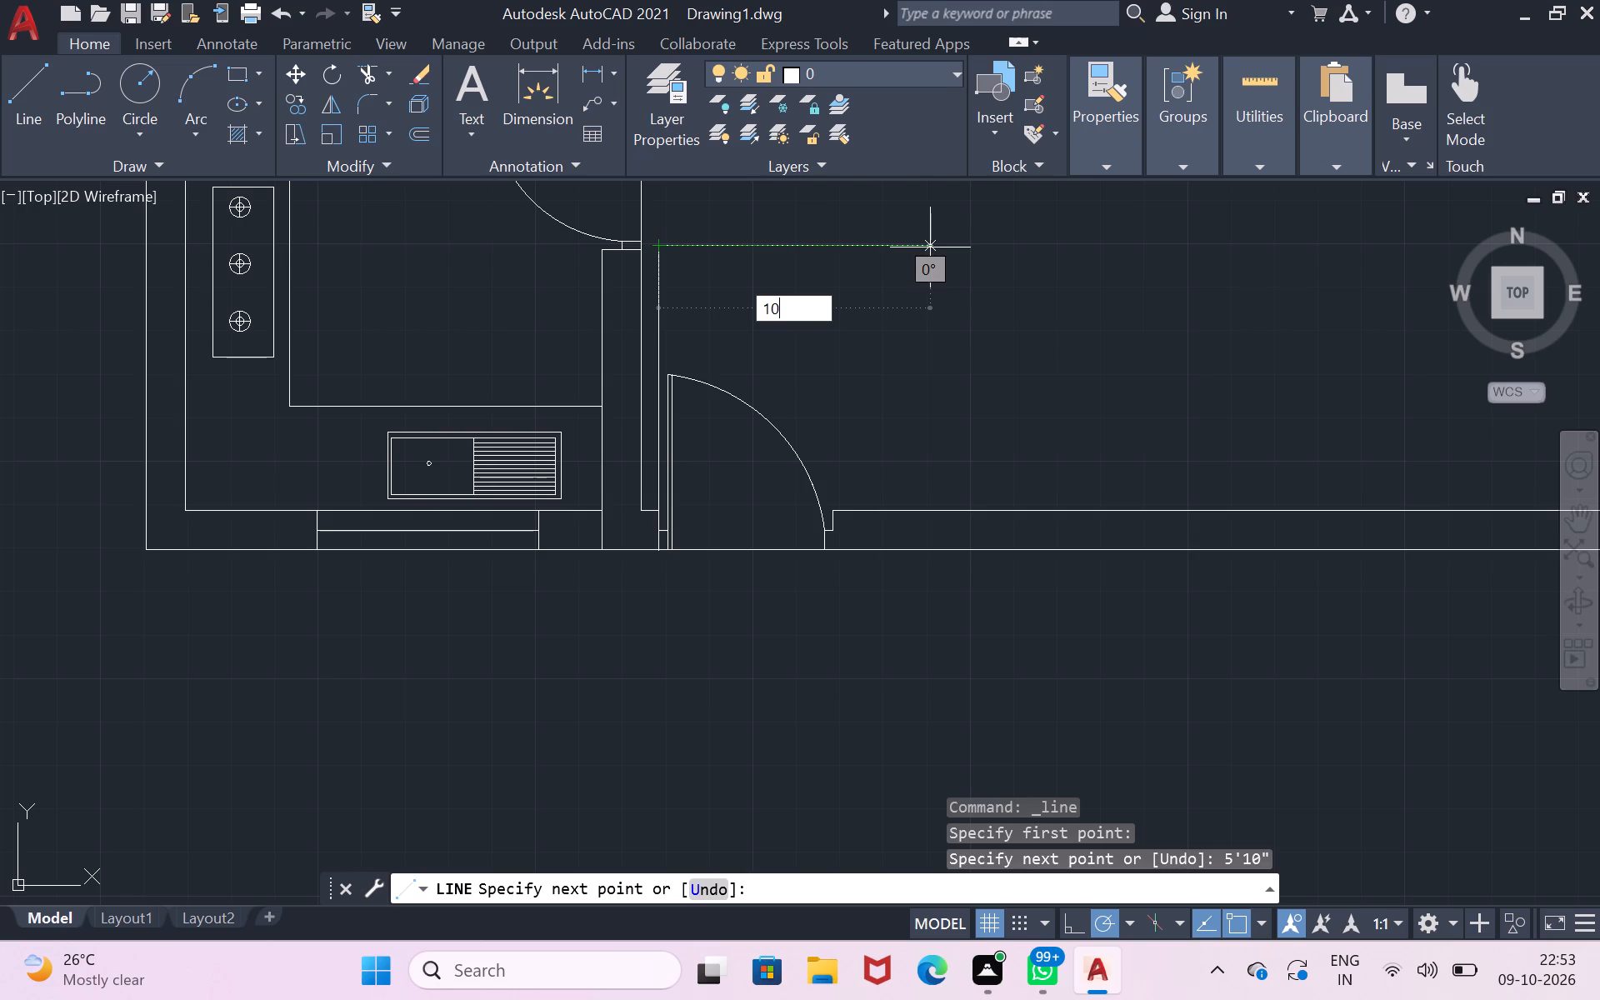
pyautogui.press("'")
pyautogui.press('1')
pyautogui.press('.')
pyautogui.press('5')
pyautogui.hotkey('shift', '"')
pyautogui.press('Return')
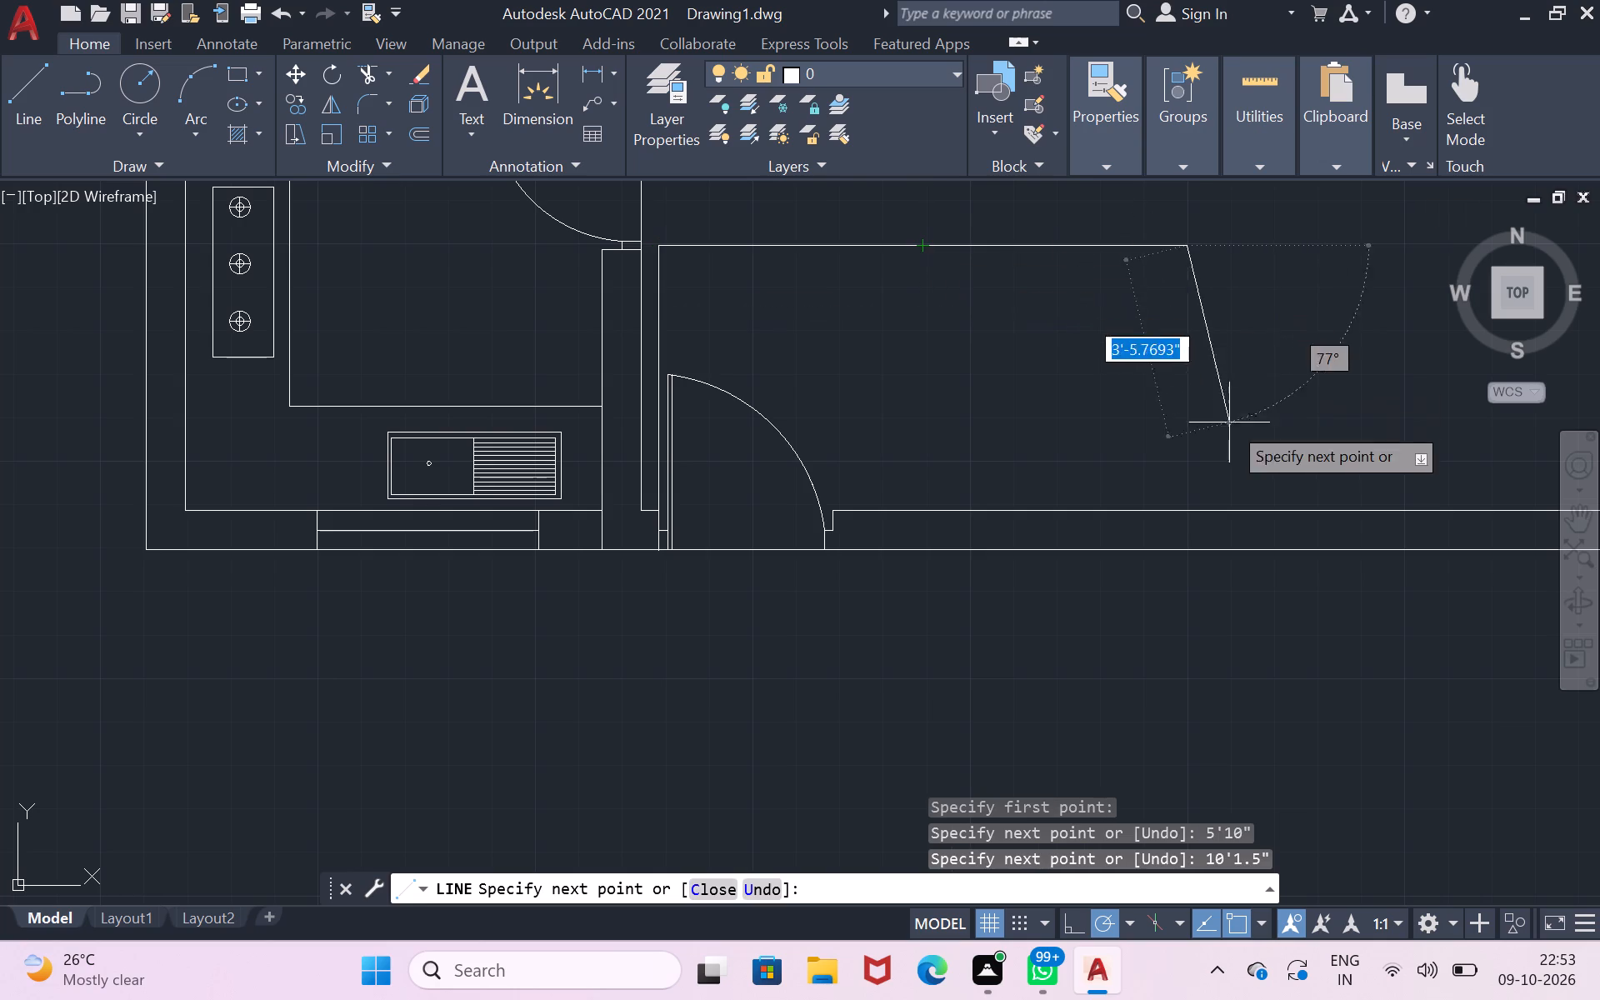
# Close the outline with a vertical line from the 10'1.5" line's right end down to the bottom wall's outer line.
pyautogui.click(1192, 547)
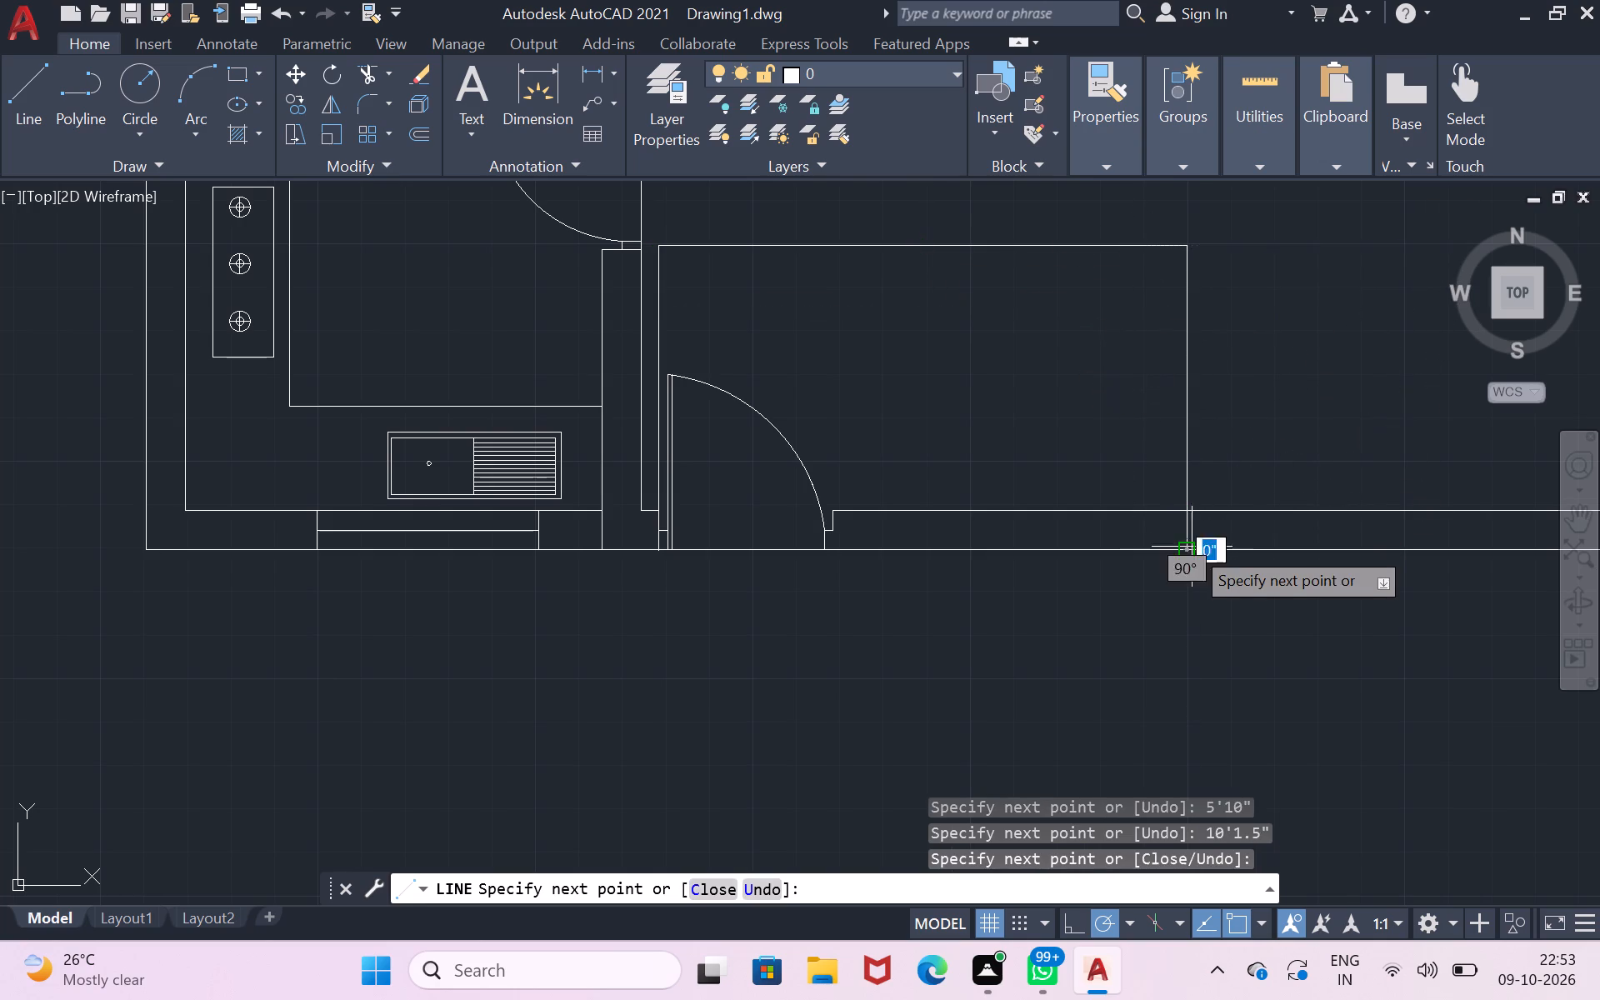
pyautogui.press('Return')
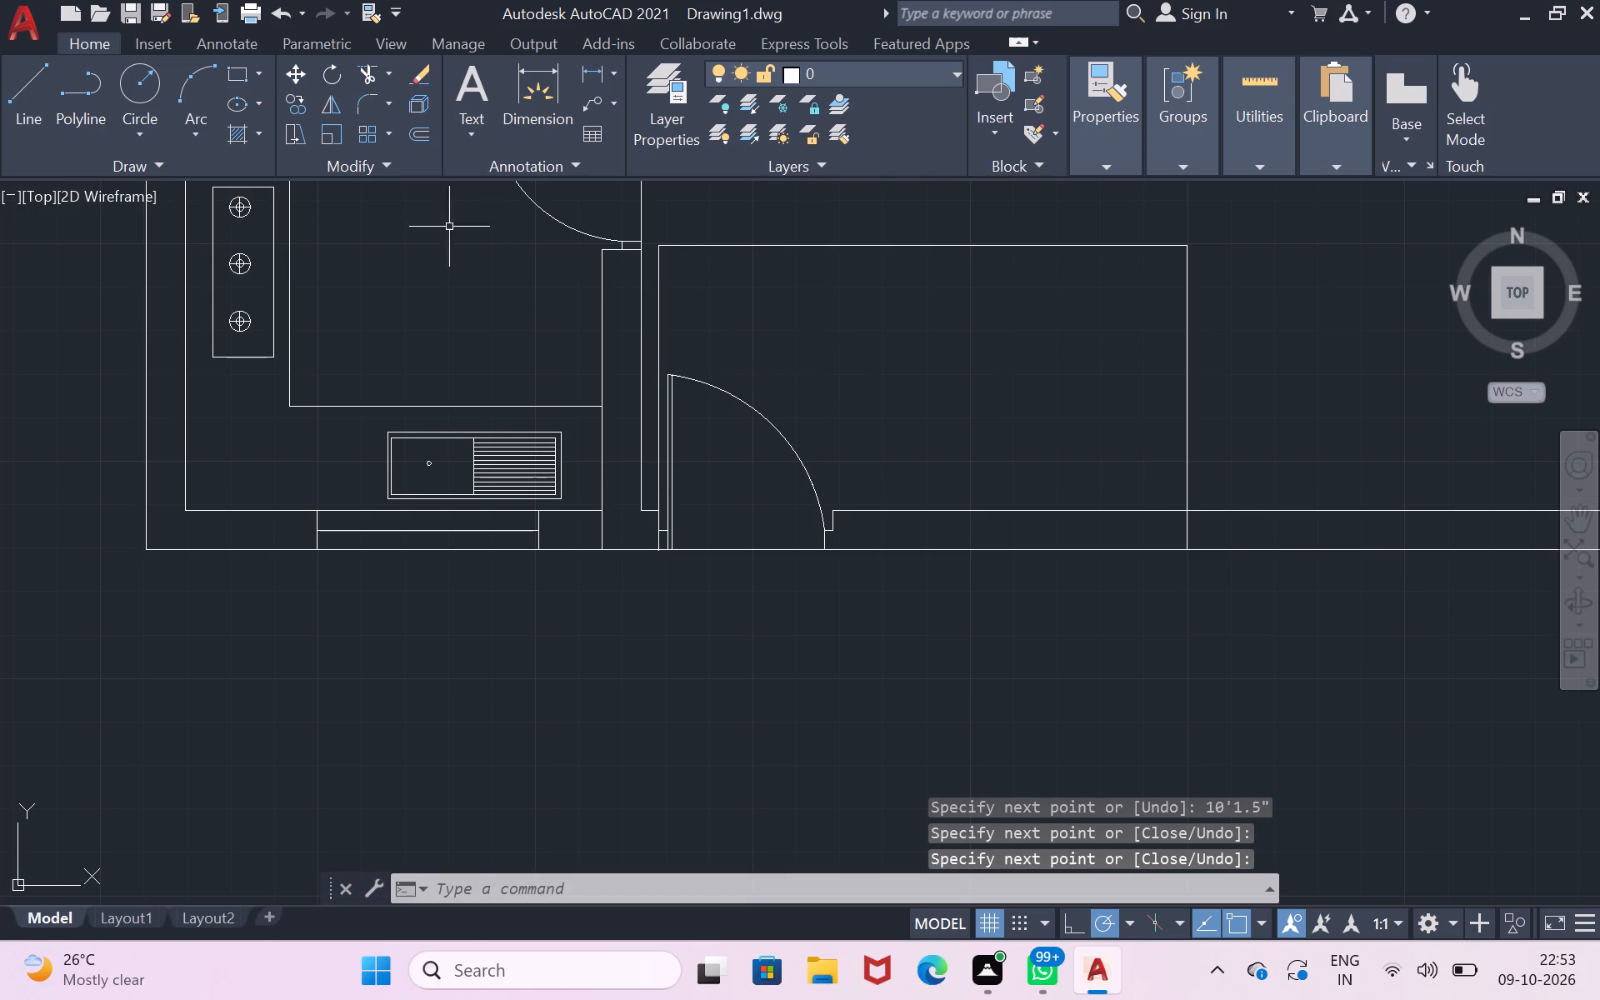
# Draw a 1'-1" line leftward from the new outline's upper-left corner, and a short line down to the kitchen wall's end corner.
pyautogui.click(17, 107)
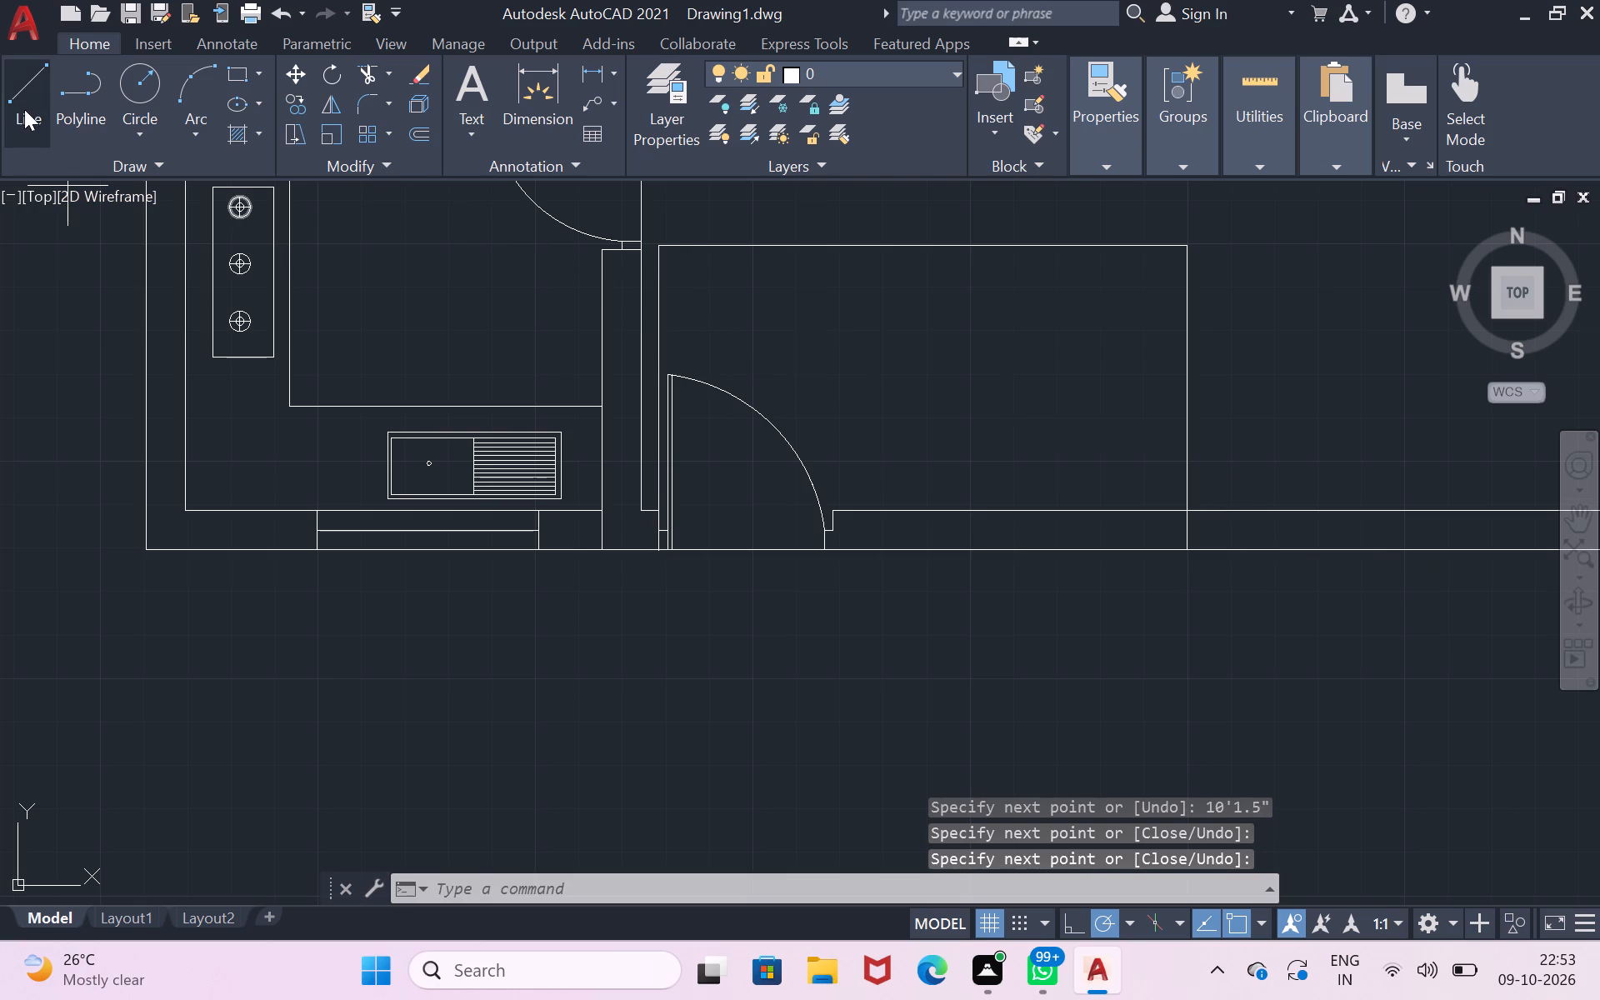
pyautogui.scroll(1, 26, 110)
pyautogui.scroll(2, 293, 211)
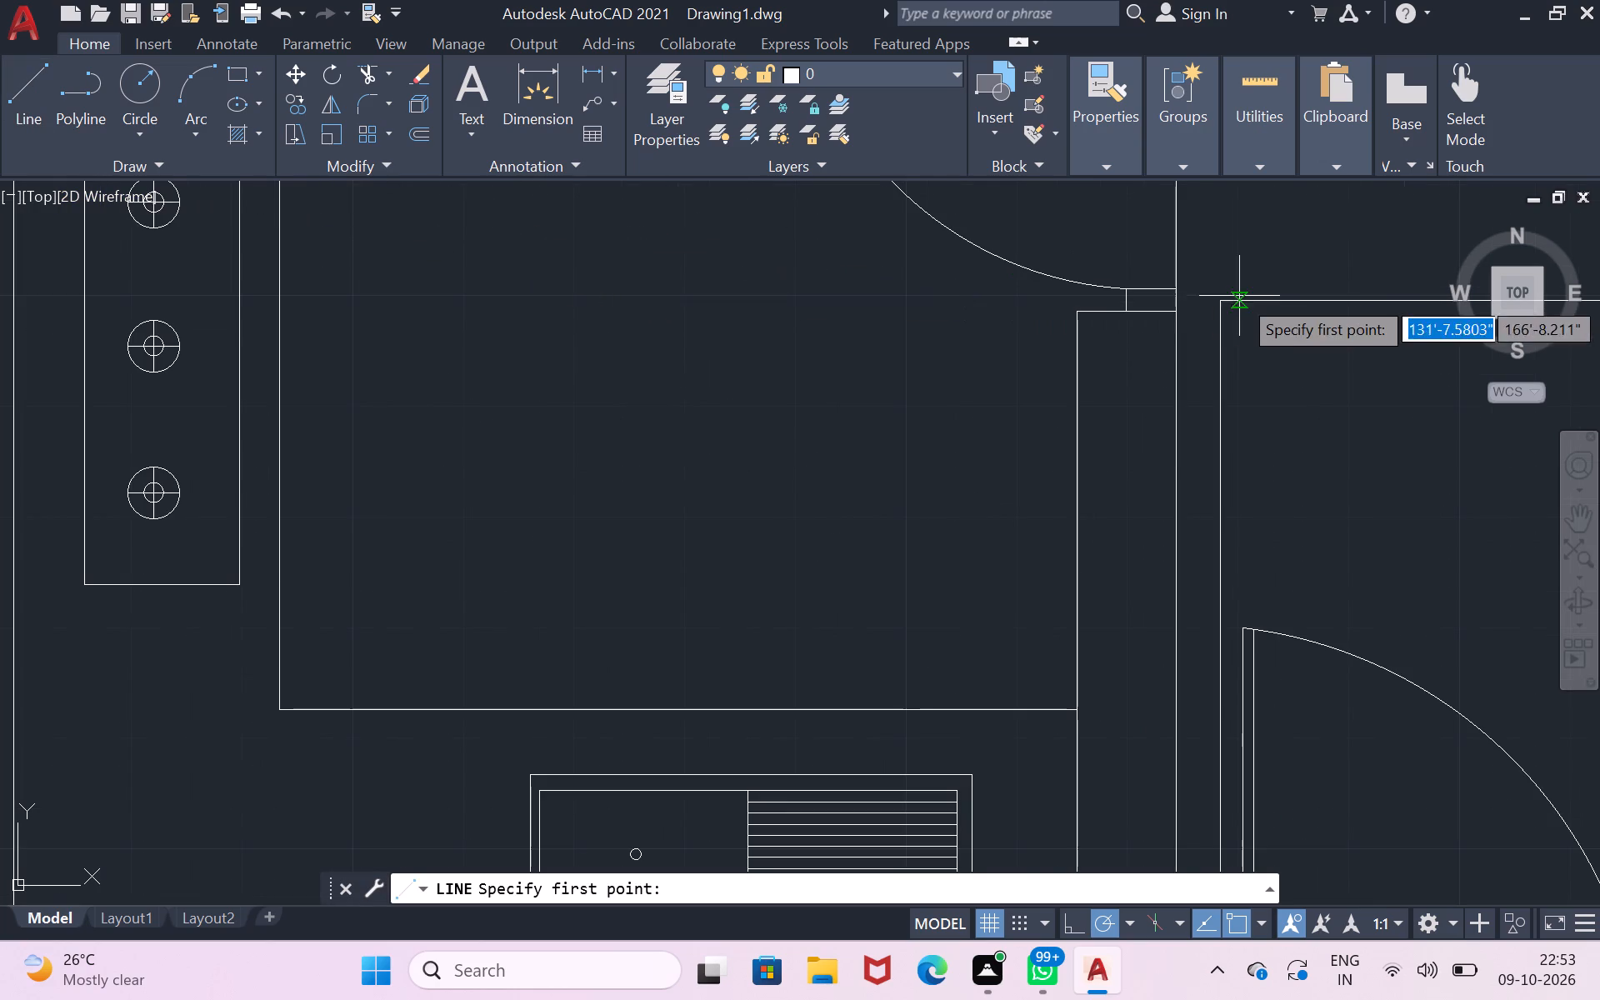
pyautogui.click(1226, 300)
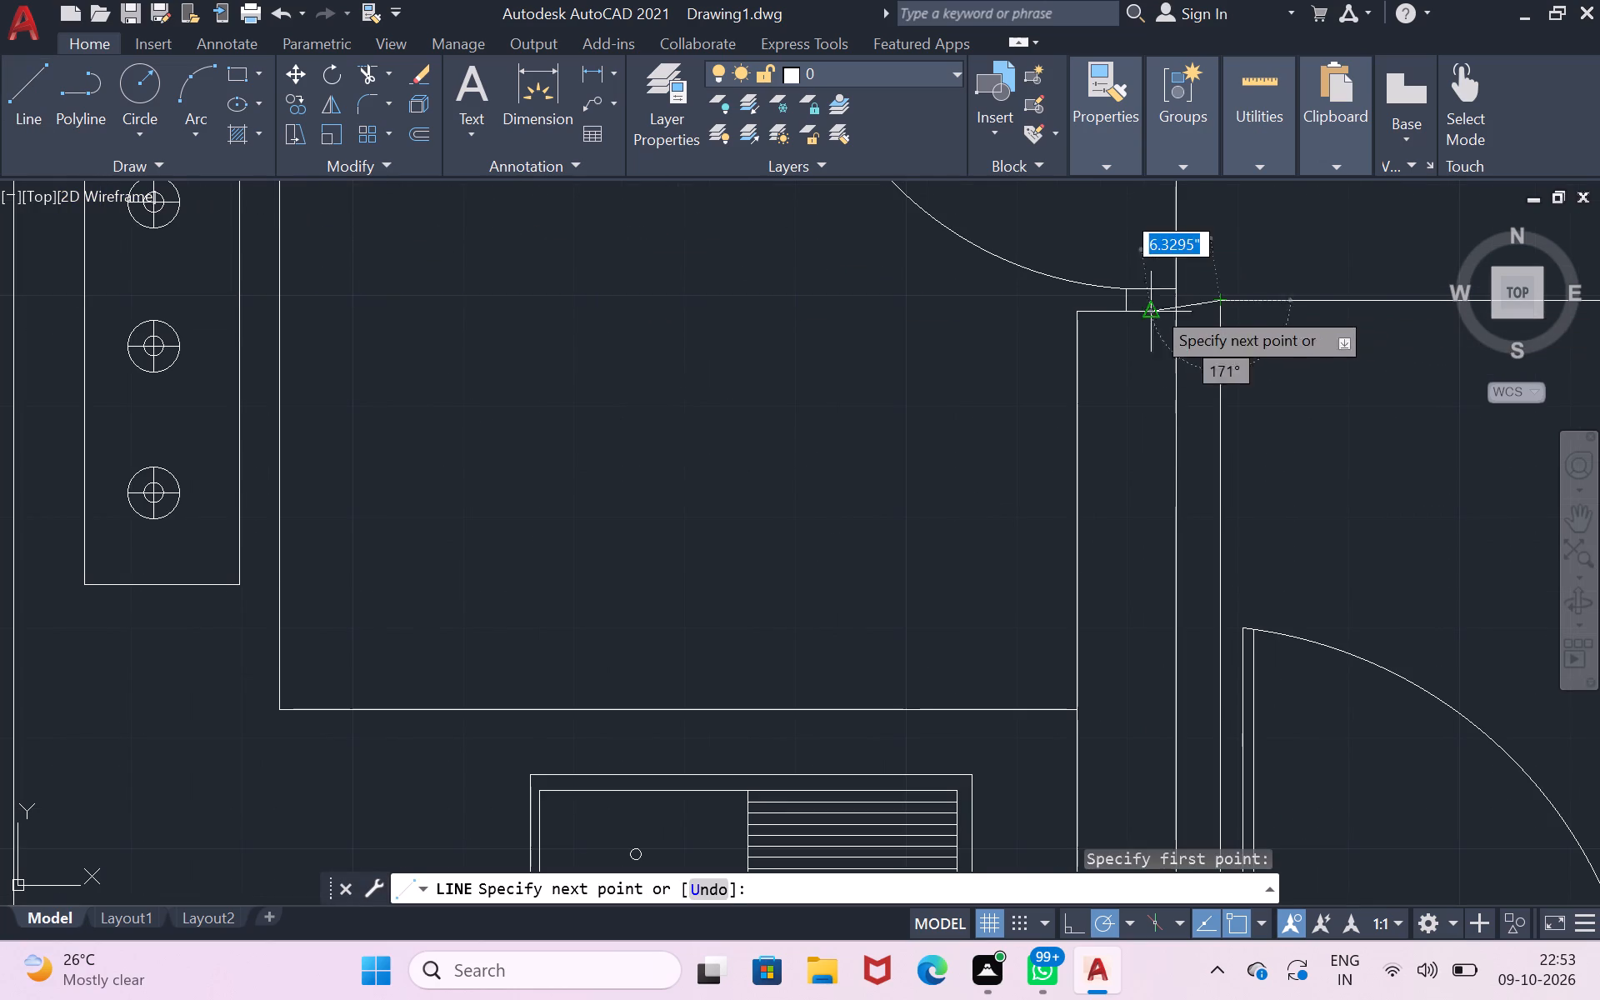
pyautogui.click(1074, 304)
pyautogui.click(1074, 312)
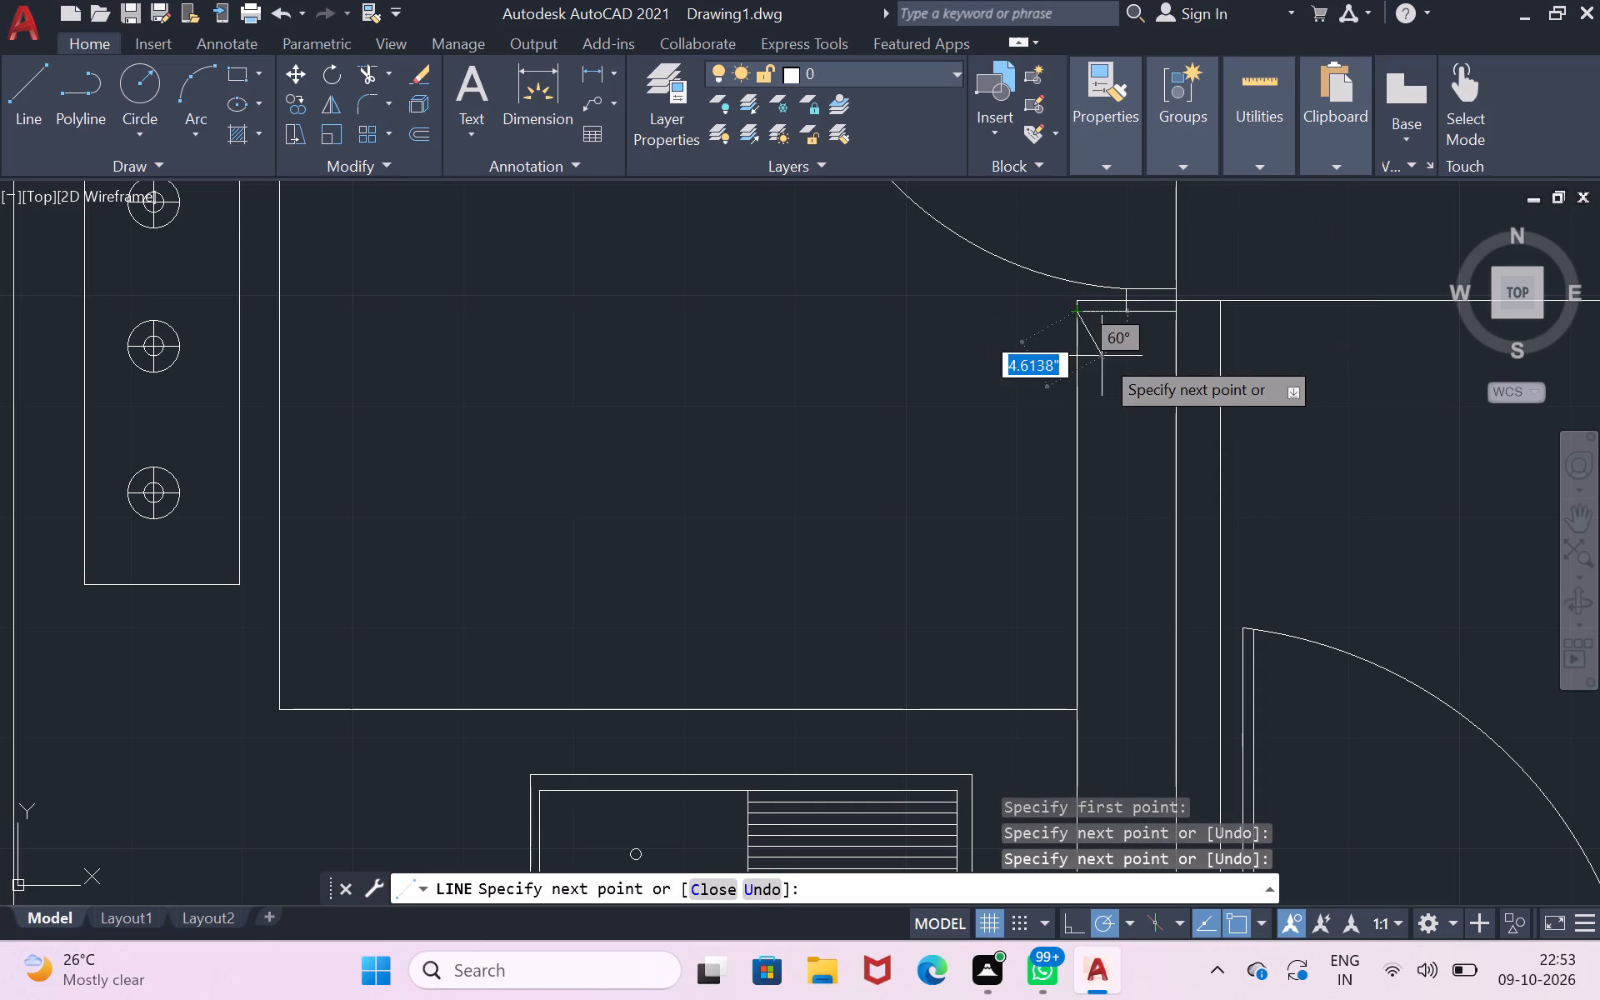
pyautogui.press('Return')
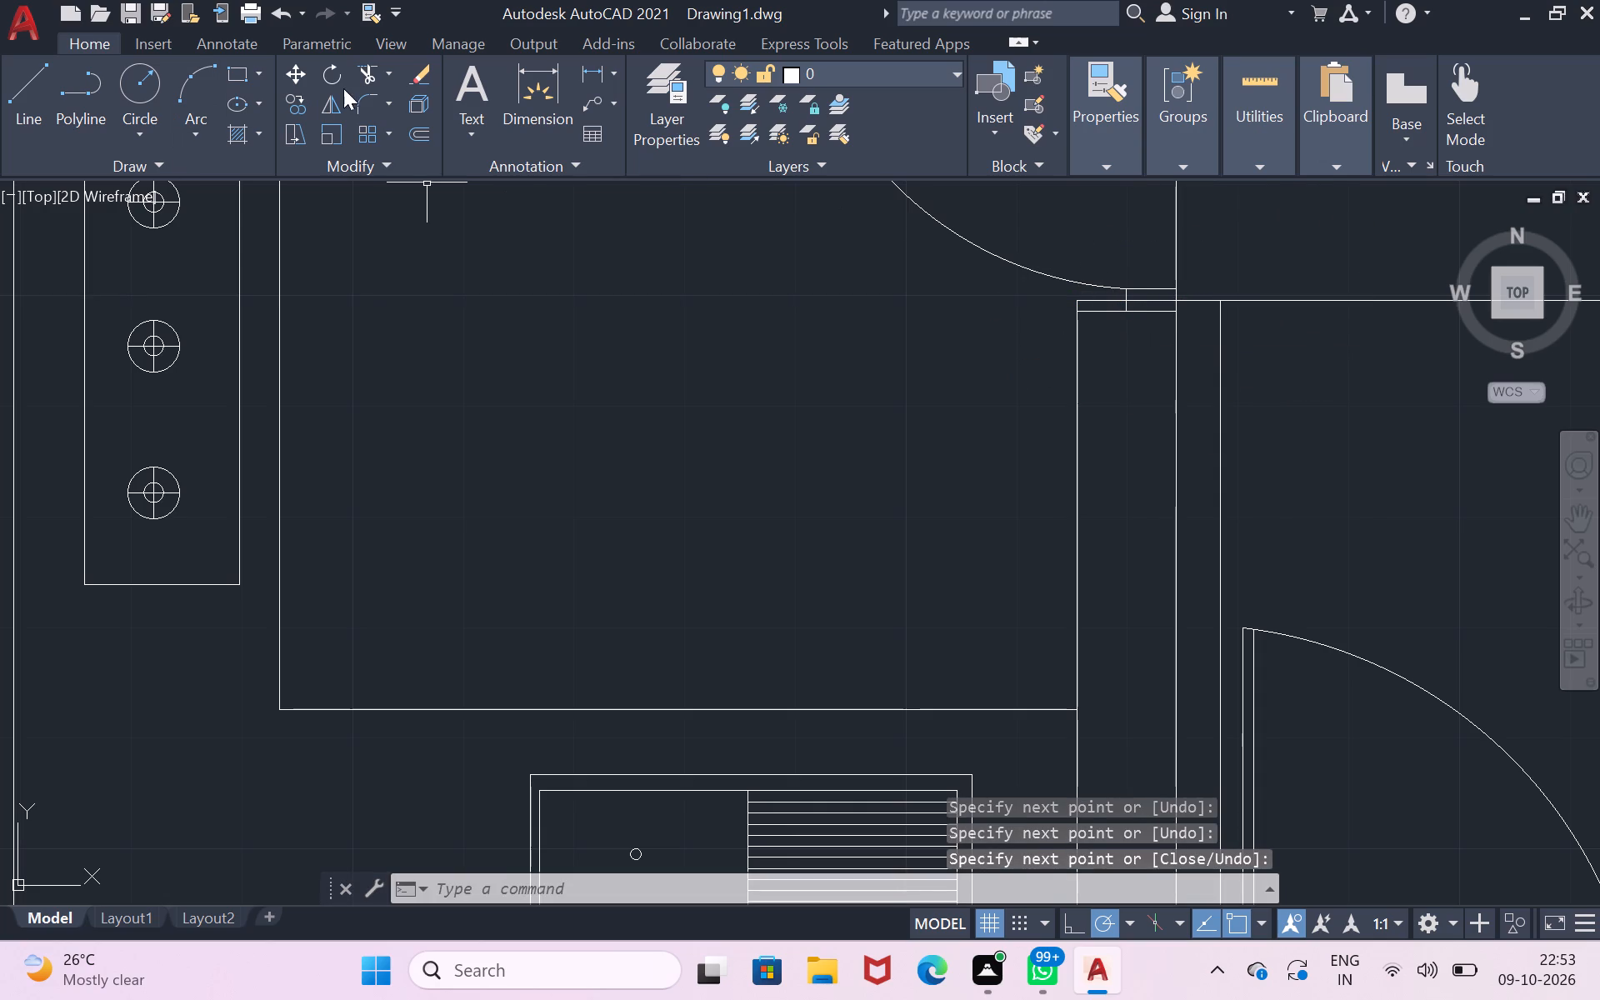
# Trim the old wall-end line and the overlapping segments at the kitchen door's lower jamb.
pyautogui.click(361, 71)
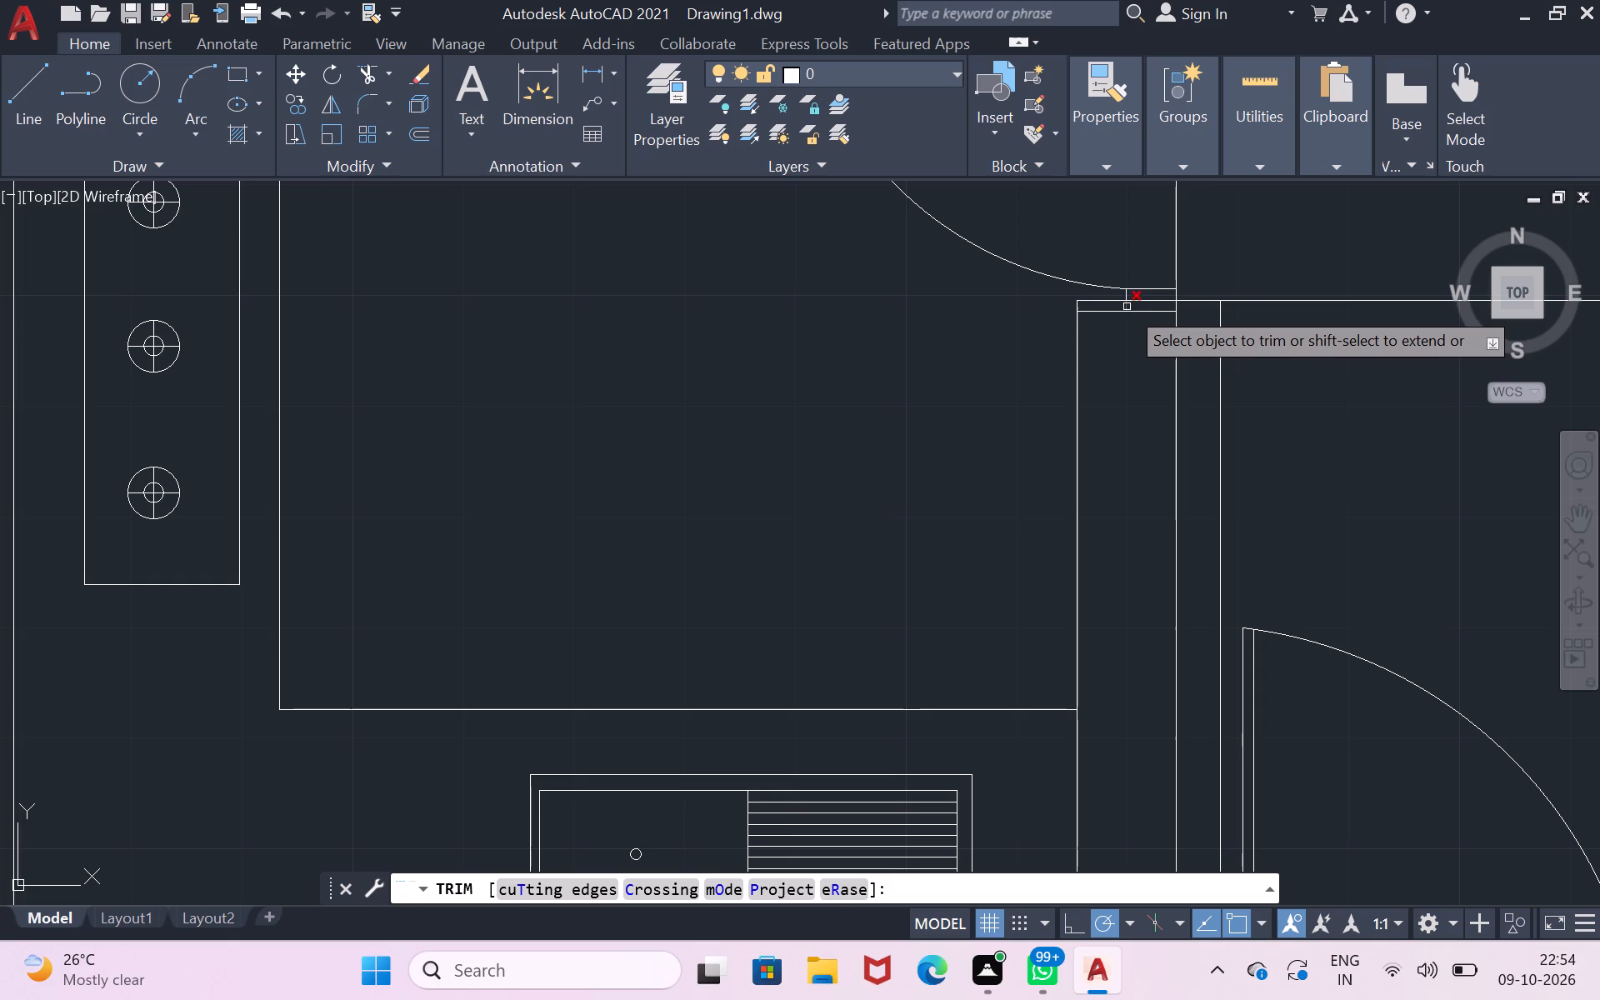
pyautogui.click(1127, 312)
pyautogui.click(1127, 311)
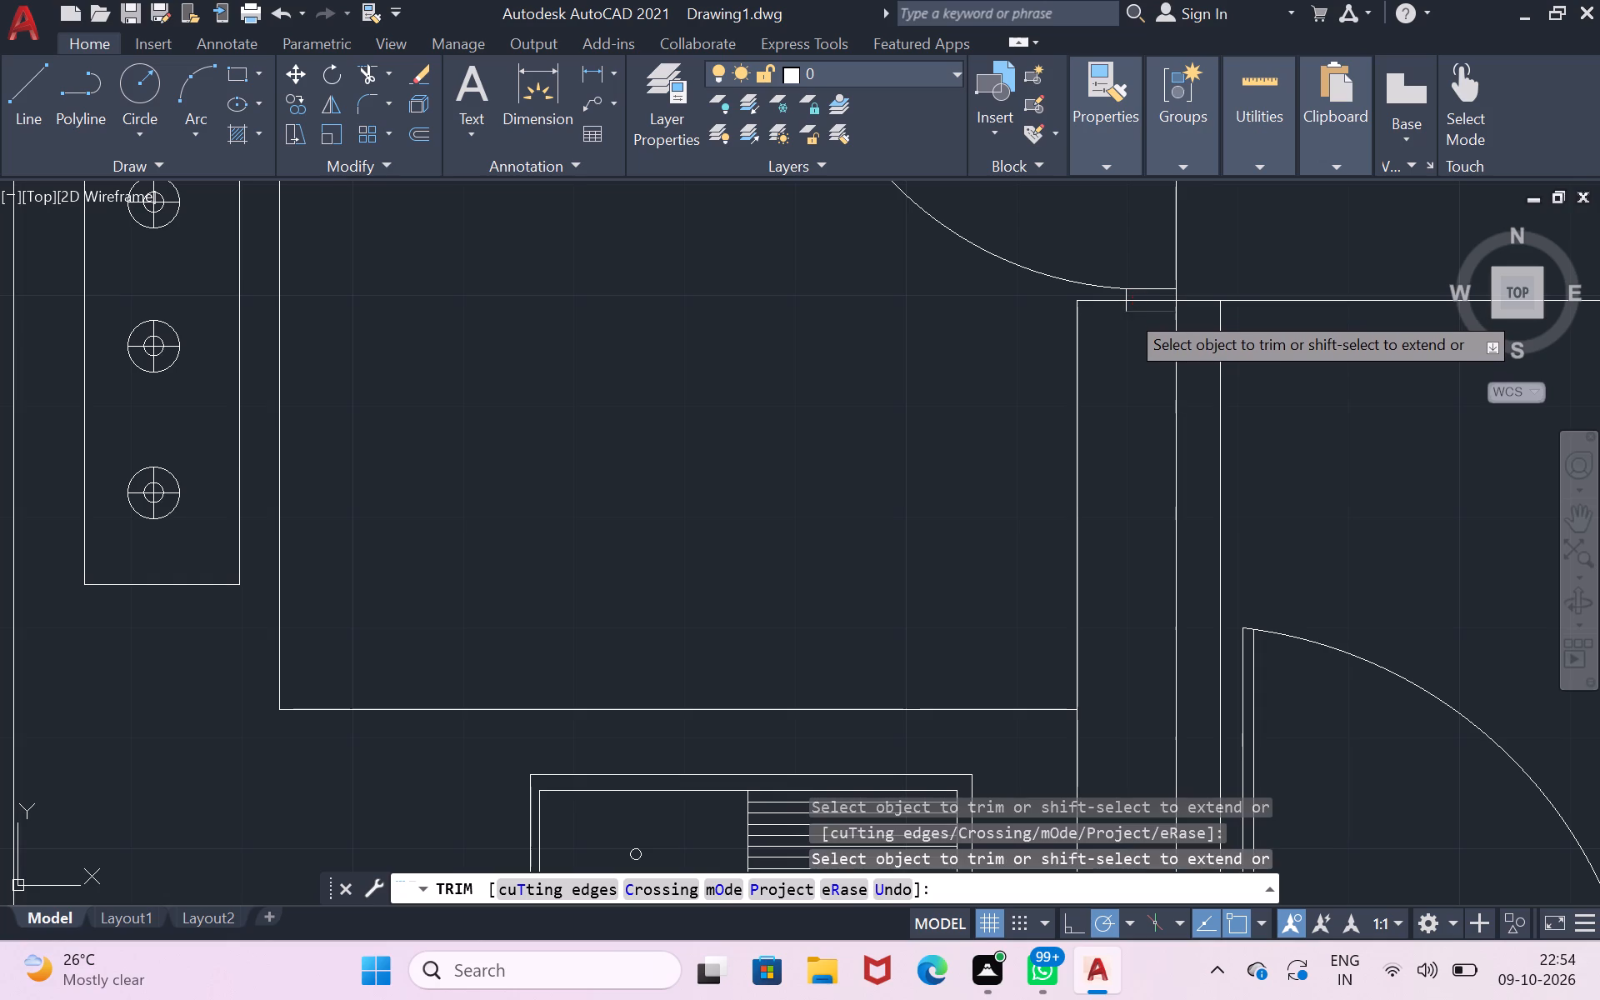
pyautogui.click(1127, 309)
pyautogui.click(1127, 307)
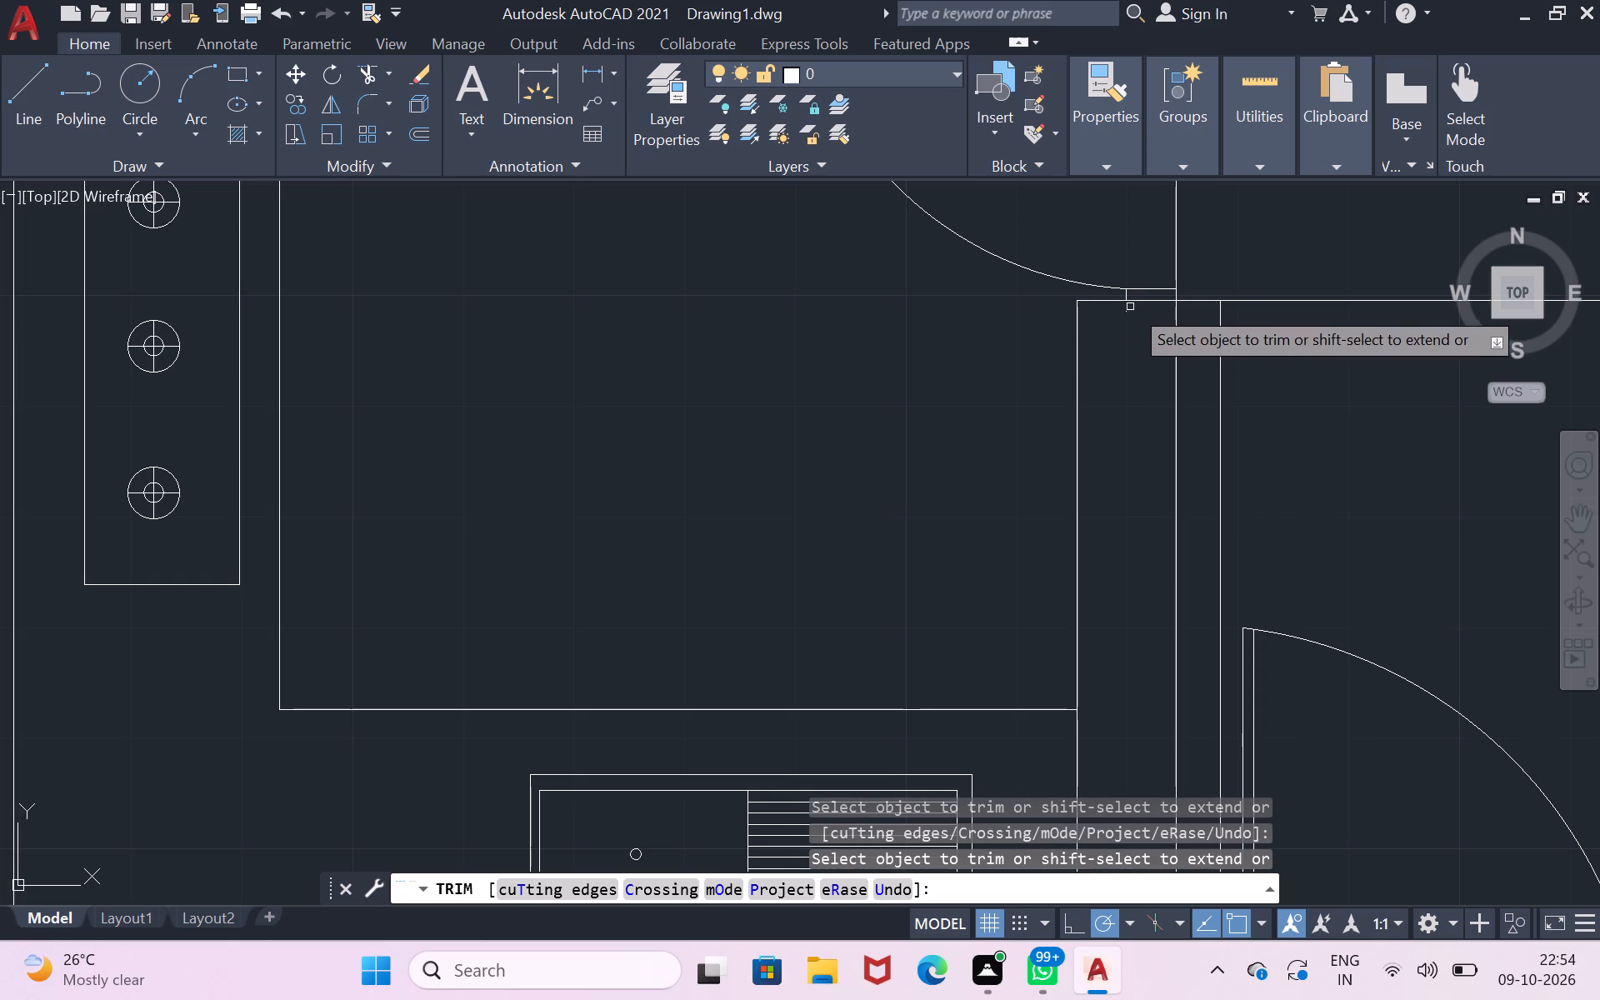
pyautogui.click(1137, 300)
pyautogui.click(1125, 309)
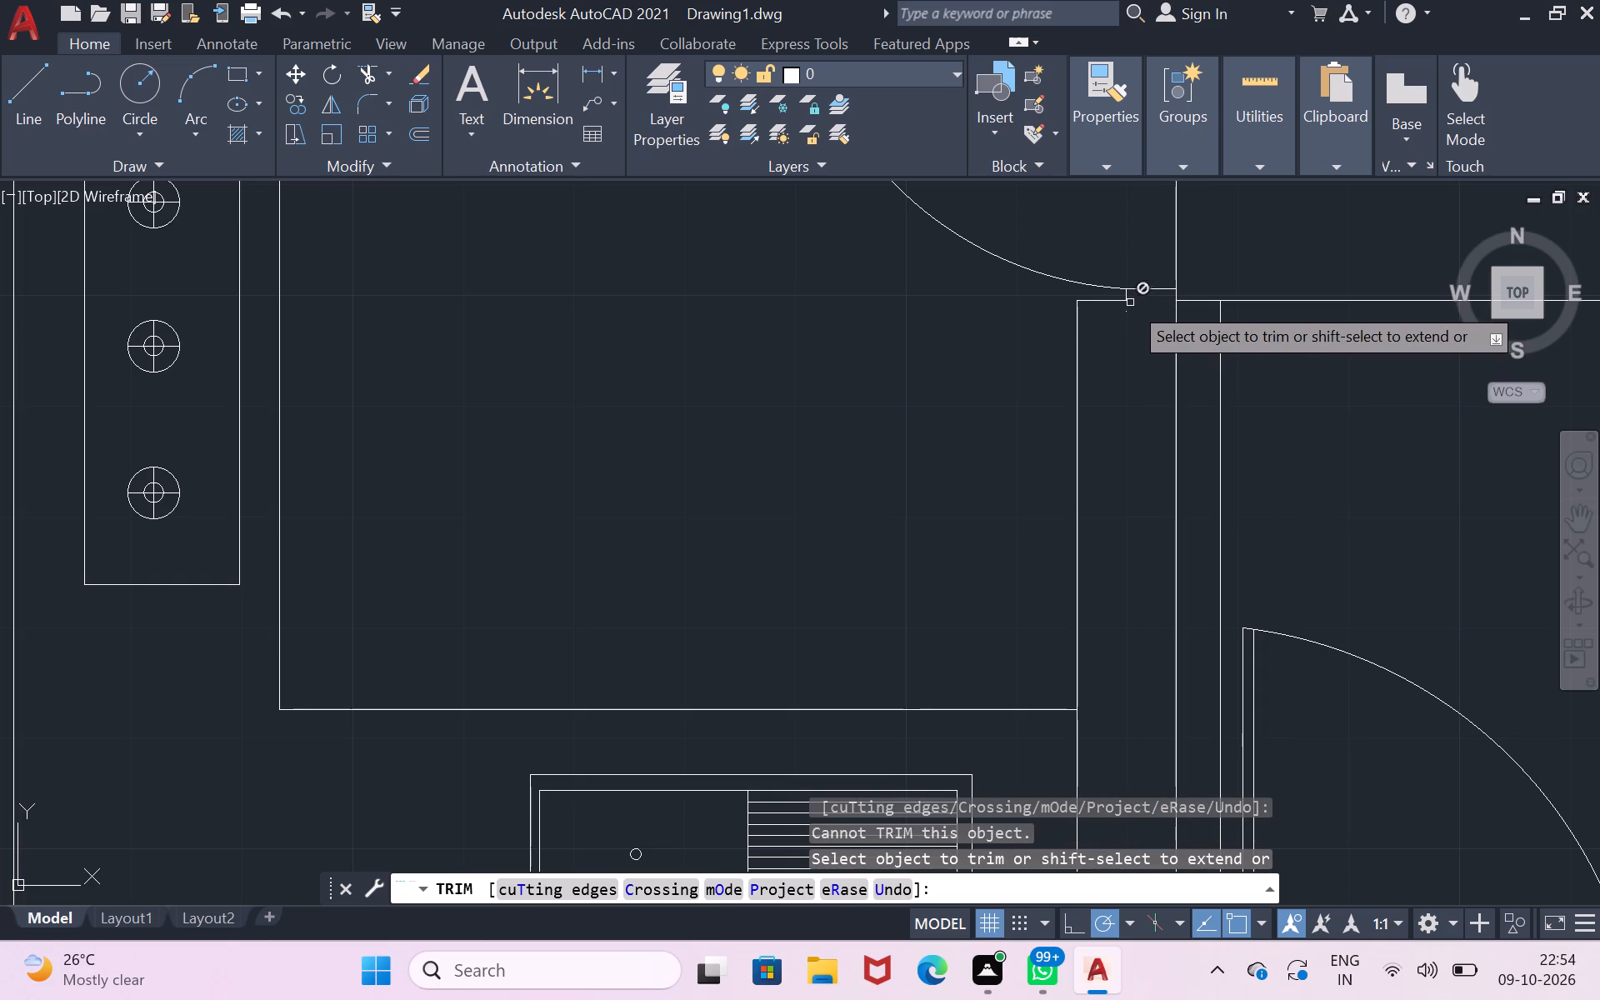
pyautogui.moveTo(1127, 310); pyautogui.dragTo(1097, 351)
# Offset the entrance outline's upper and right lines inward by 4.5".
pyautogui.scroll(-1, 1573, 575)
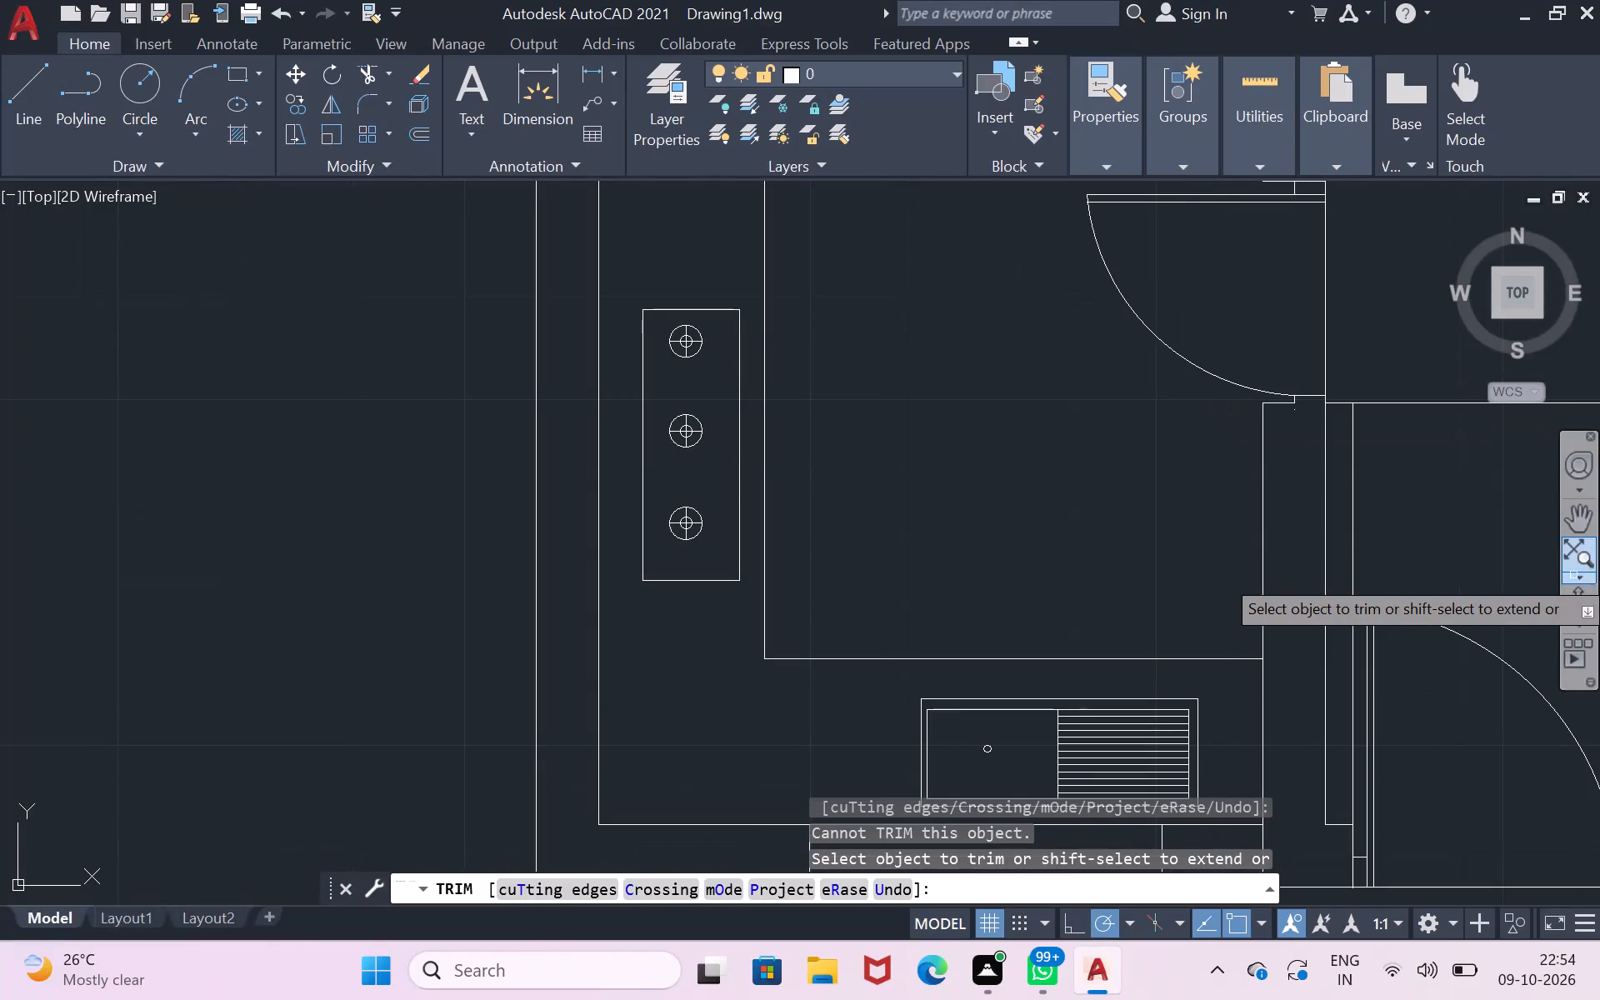
pyautogui.click(1577, 524)
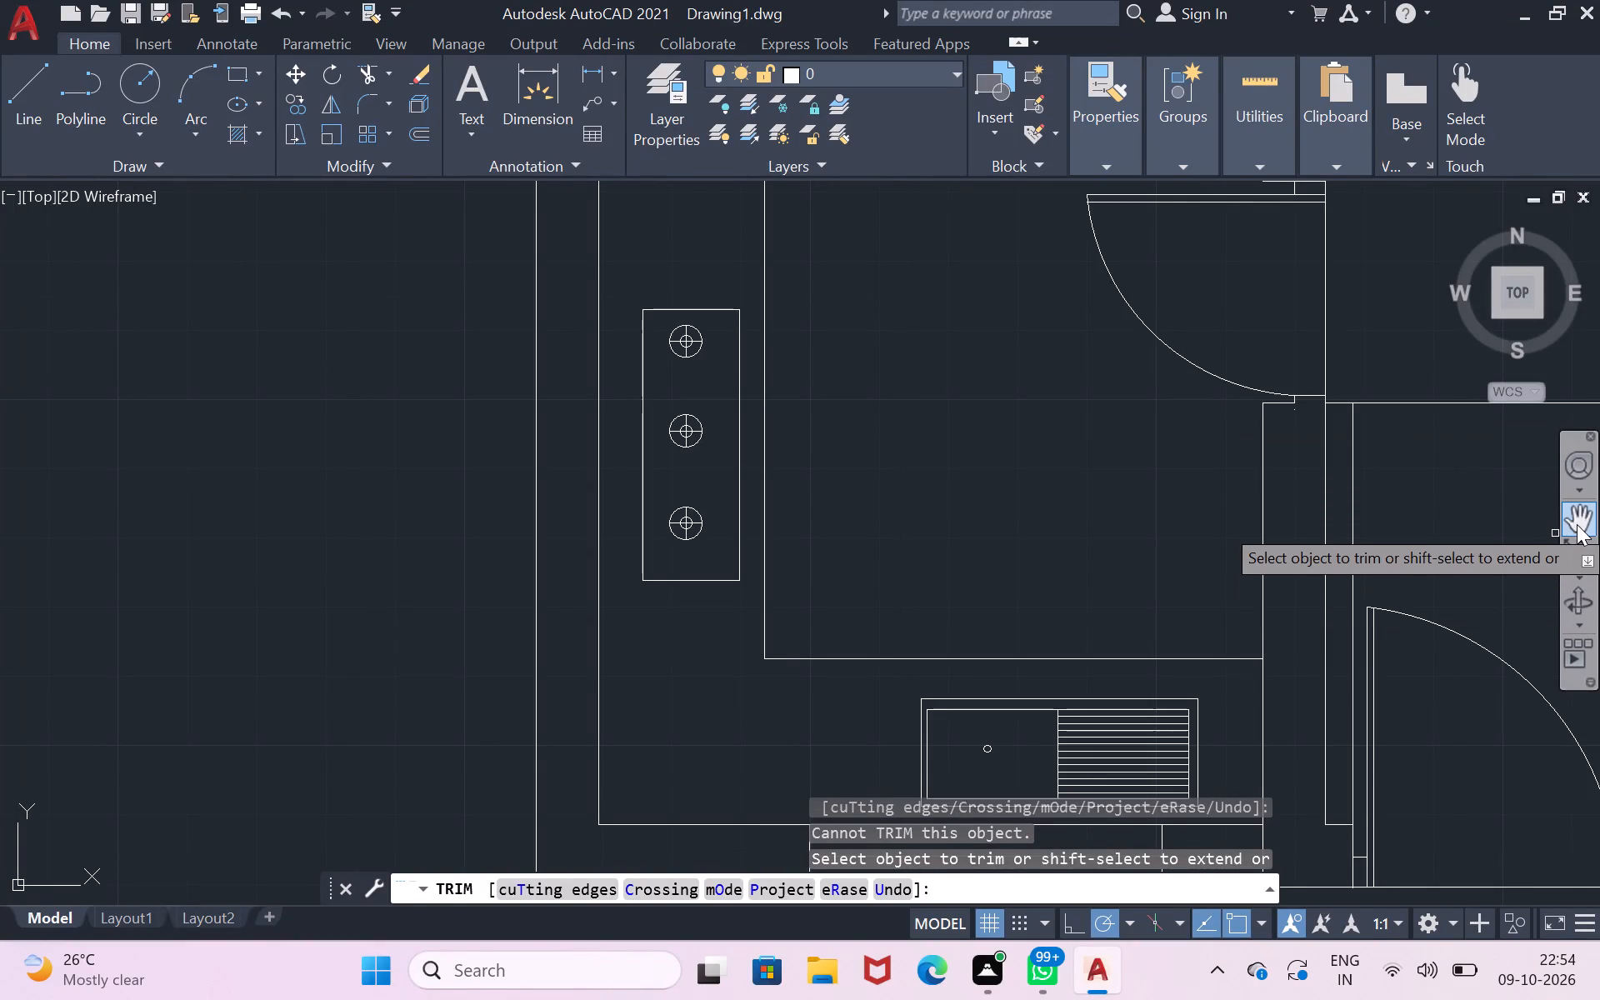
pyautogui.moveTo(1474, 487); pyautogui.dragTo(1309, 491)
pyautogui.scroll(-1, 1314, 473)
pyautogui.moveTo(1412, 522); pyautogui.dragTo(788, 527)
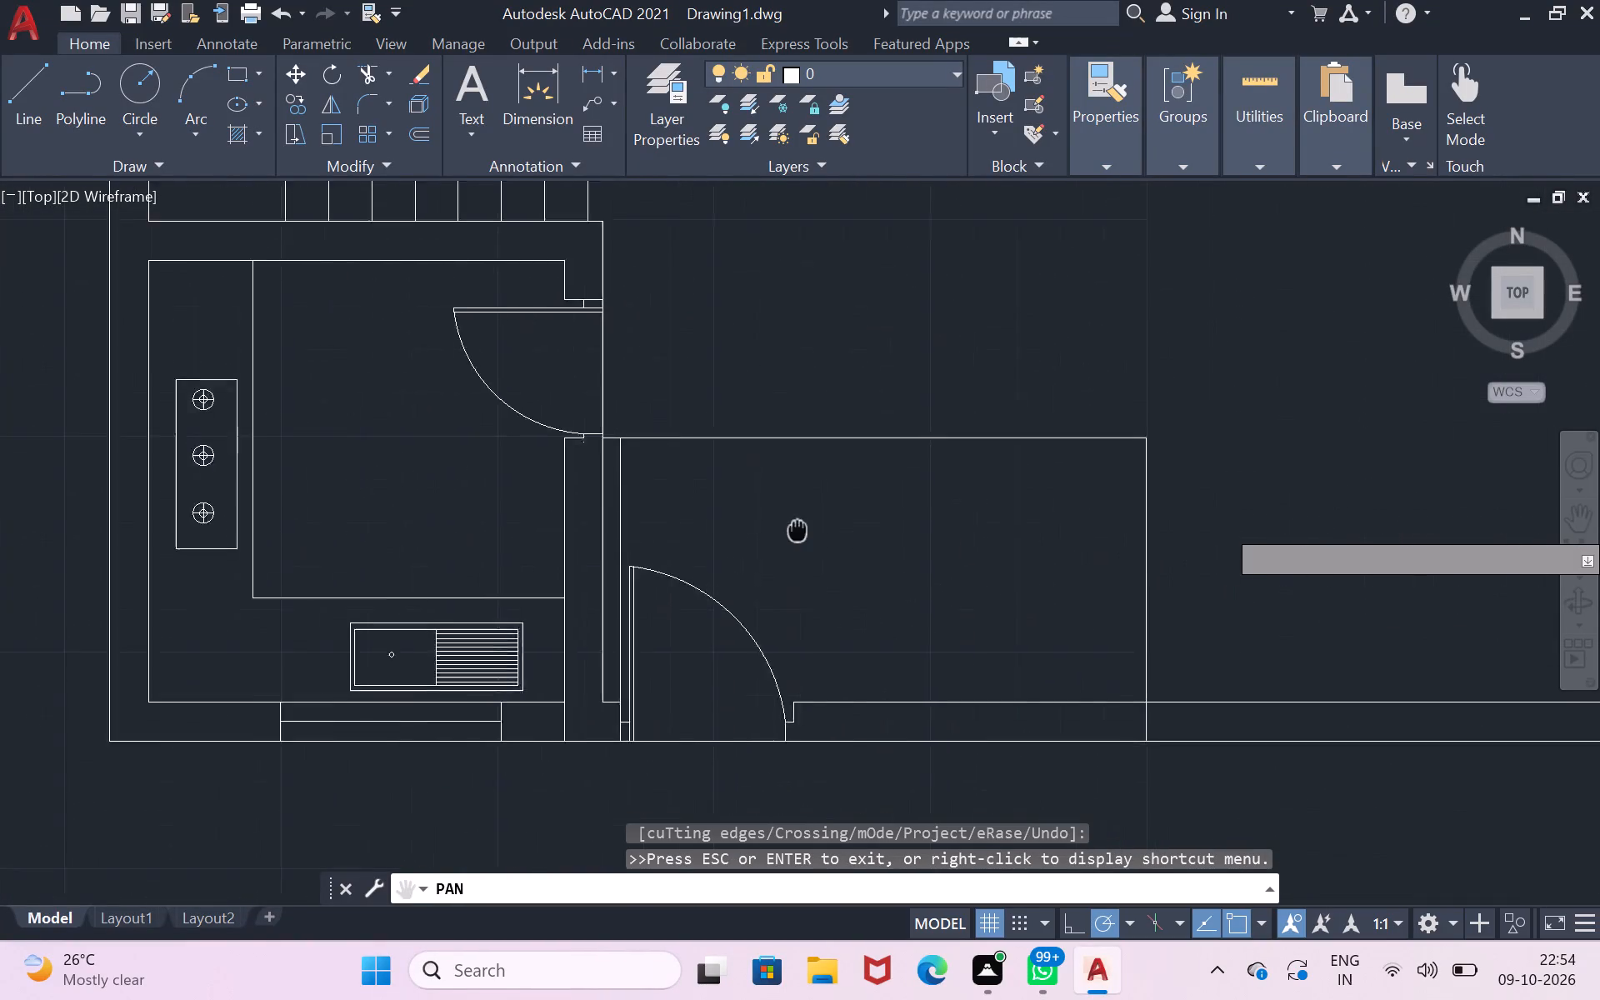
pyautogui.moveTo(788, 527); pyautogui.dragTo(758, 523)
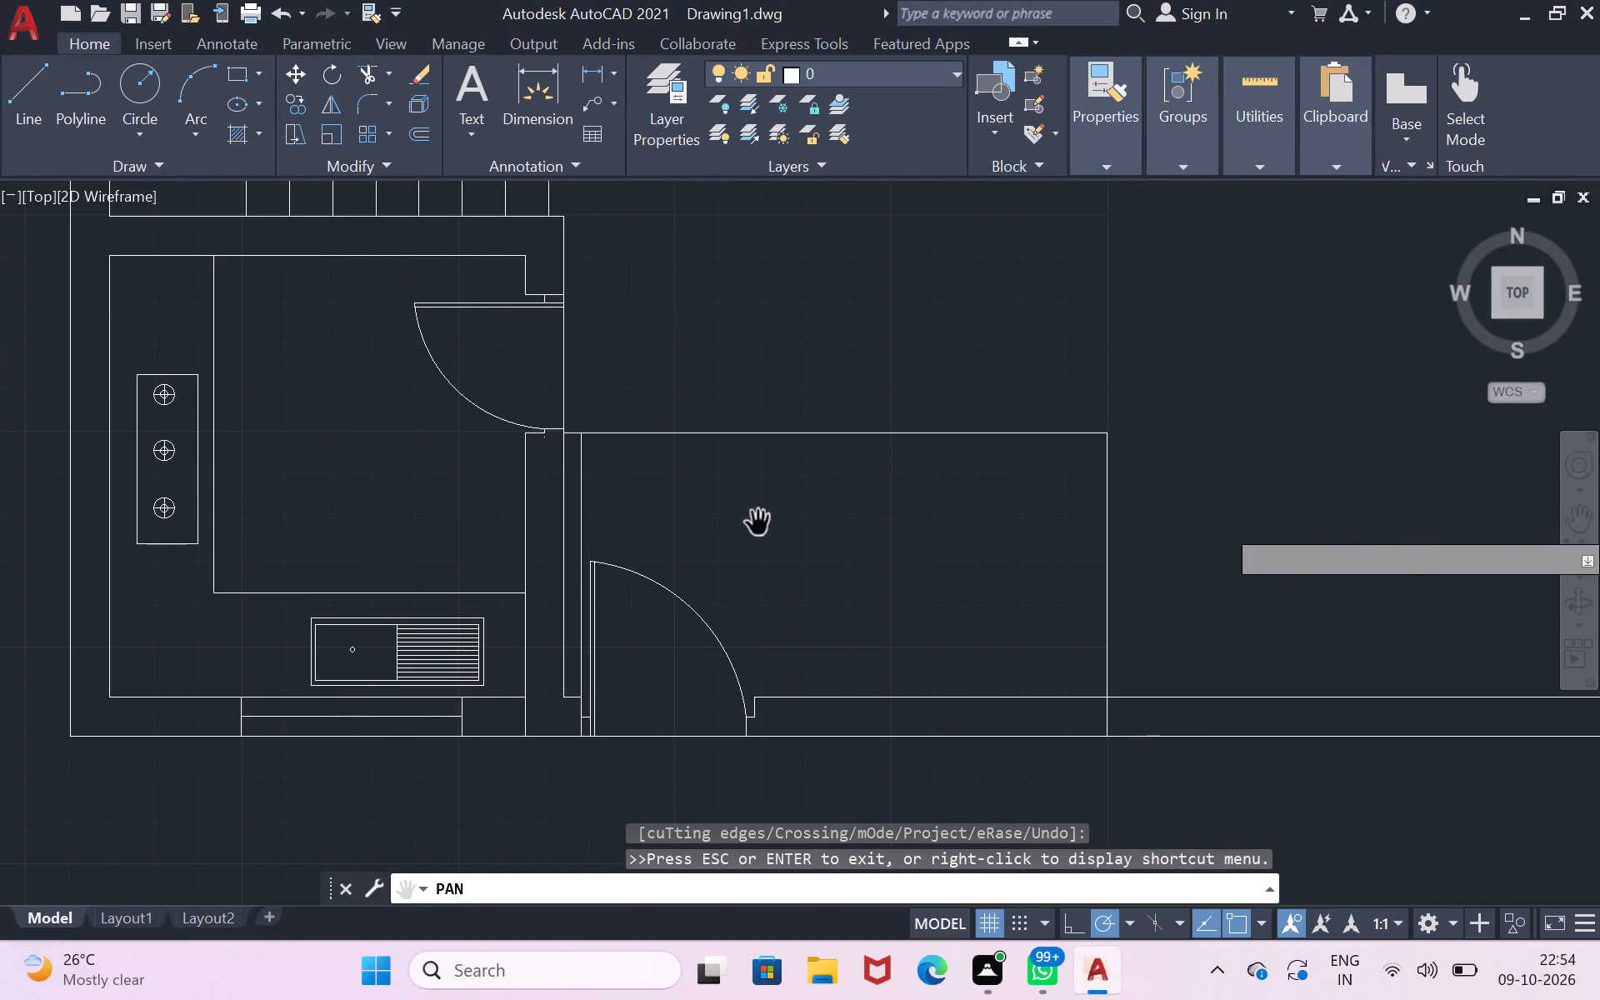
pyautogui.moveTo(758, 523); pyautogui.dragTo(741, 470)
pyautogui.moveTo(742, 498); pyautogui.dragTo(554, 536)
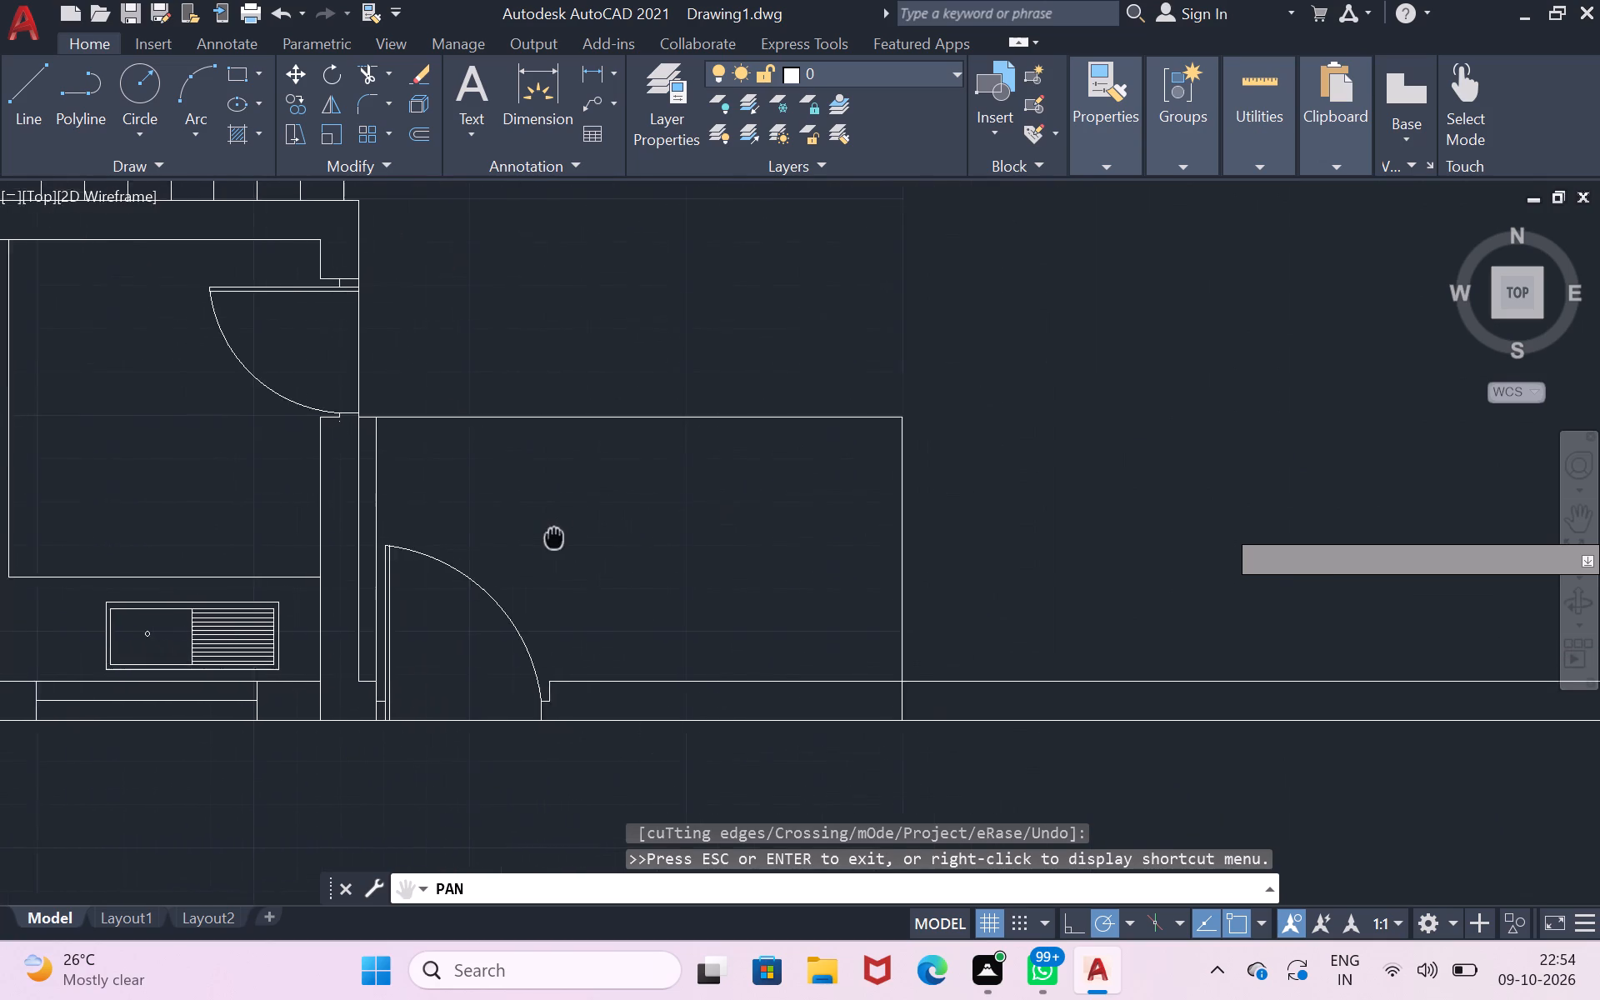
pyautogui.moveTo(554, 536); pyautogui.dragTo(57, 575)
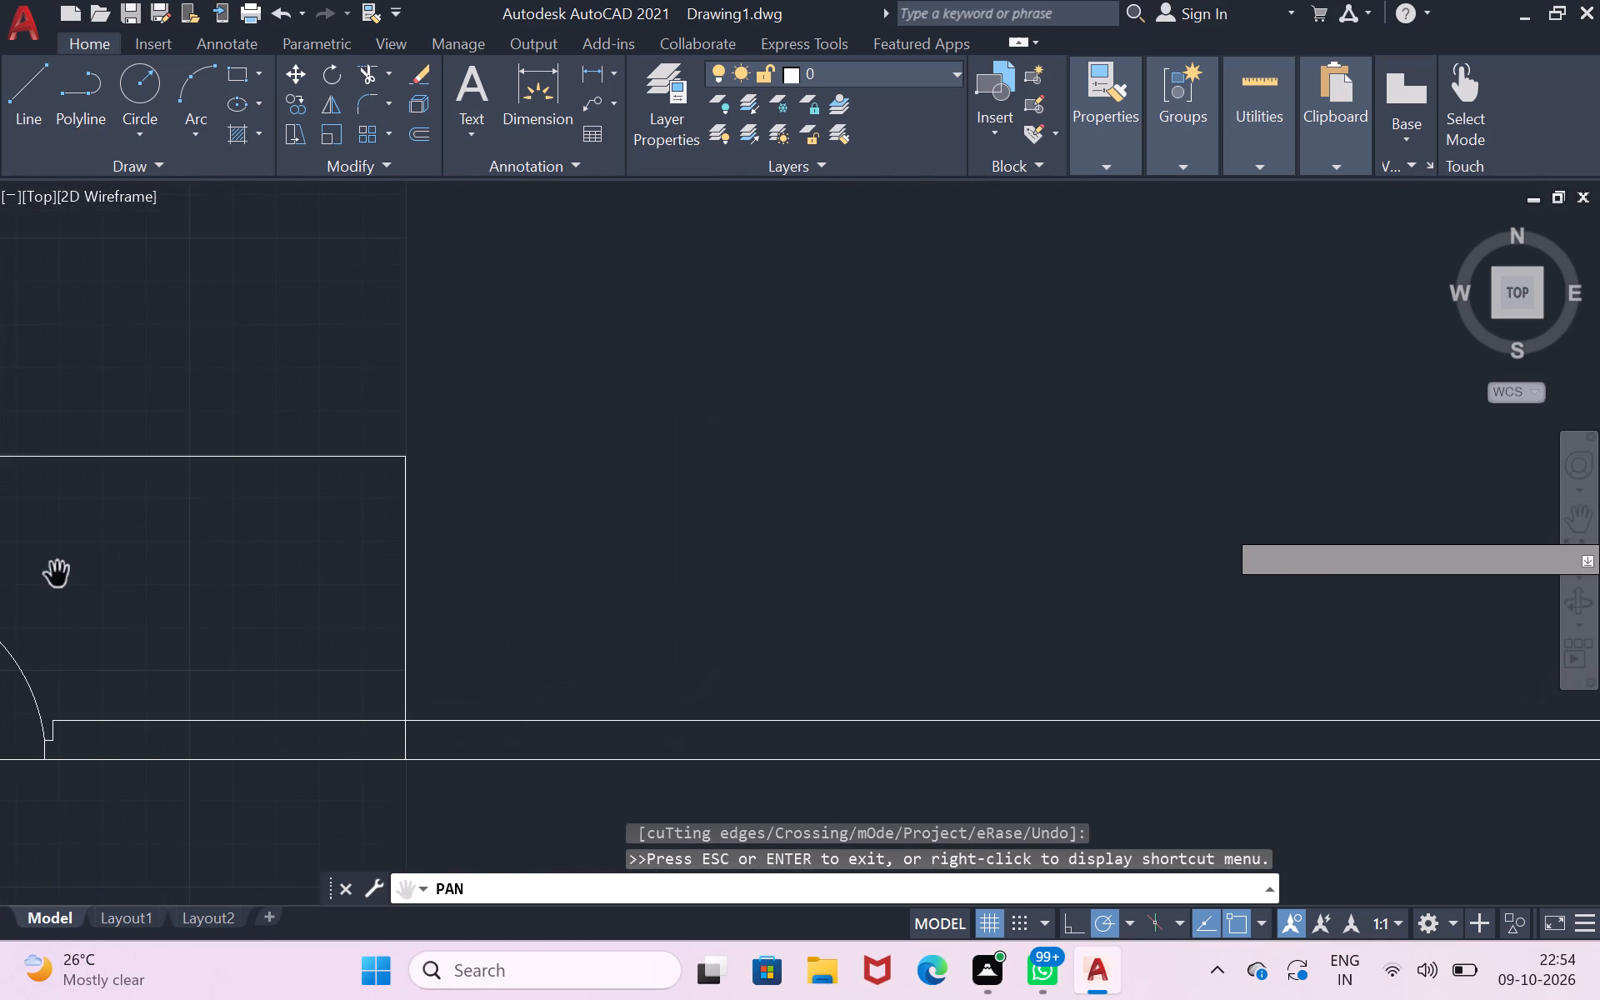
pyautogui.click(16, 97)
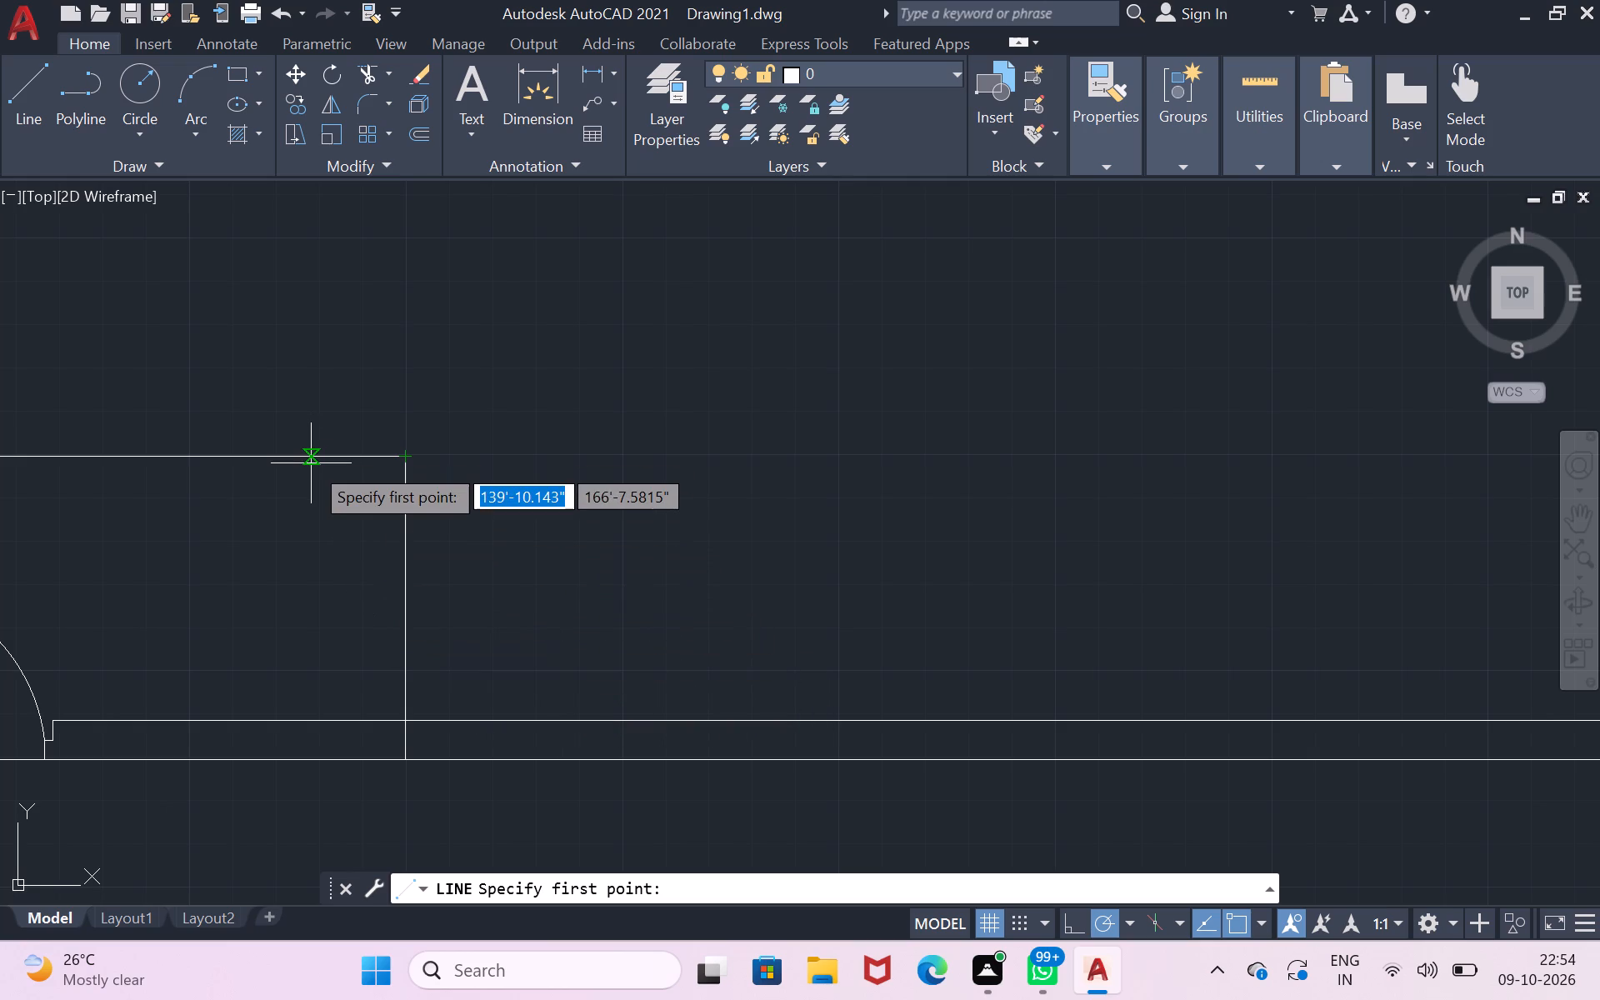
pyautogui.press('Escape')
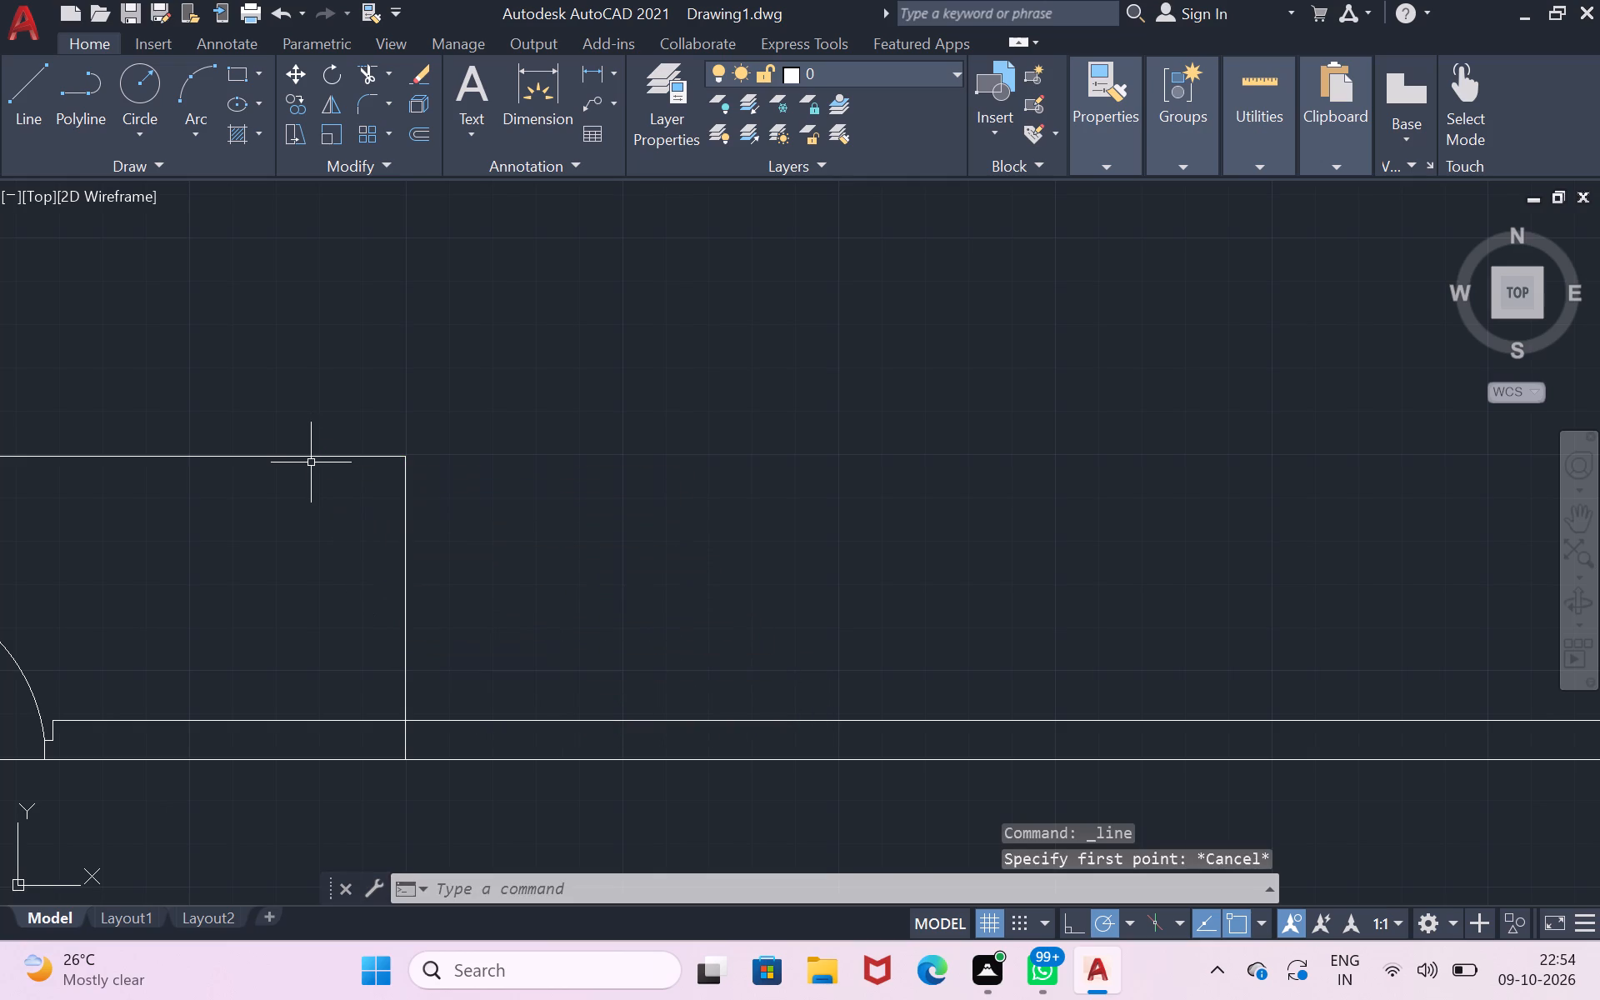
pyautogui.press('o')
pyautogui.press('Return')
pyautogui.click(311, 459)
pyautogui.moveTo(311, 459); pyautogui.dragTo(311, 467)
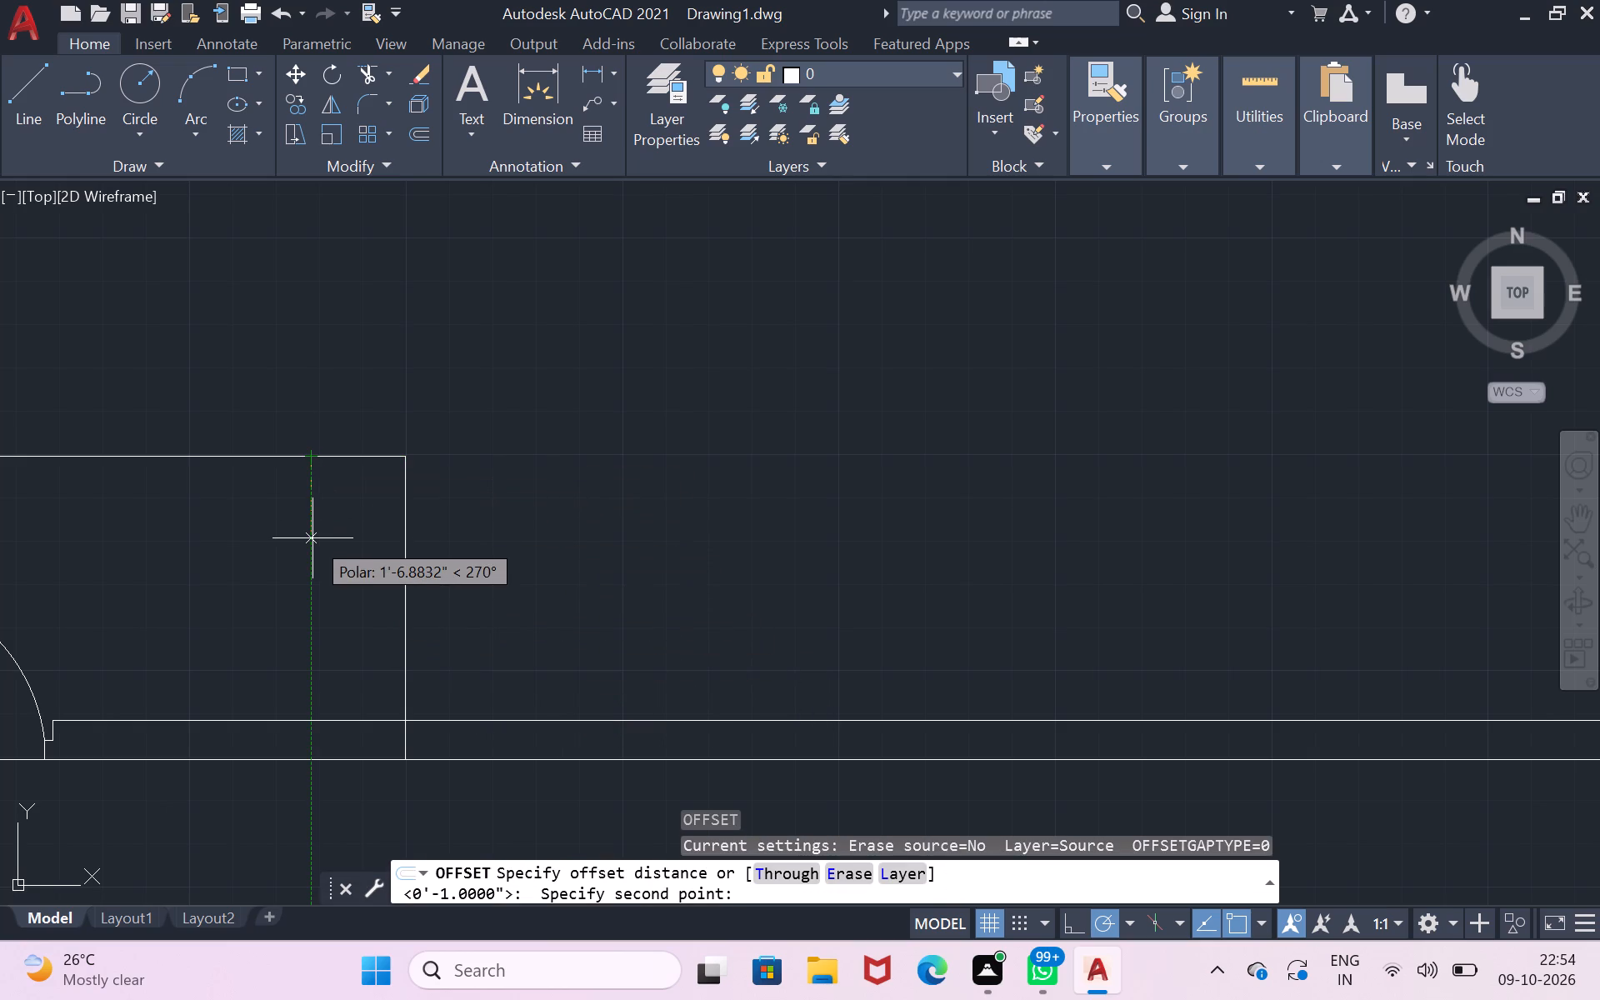
pyautogui.write('4.5')
pyautogui.hotkey('shift', '"')
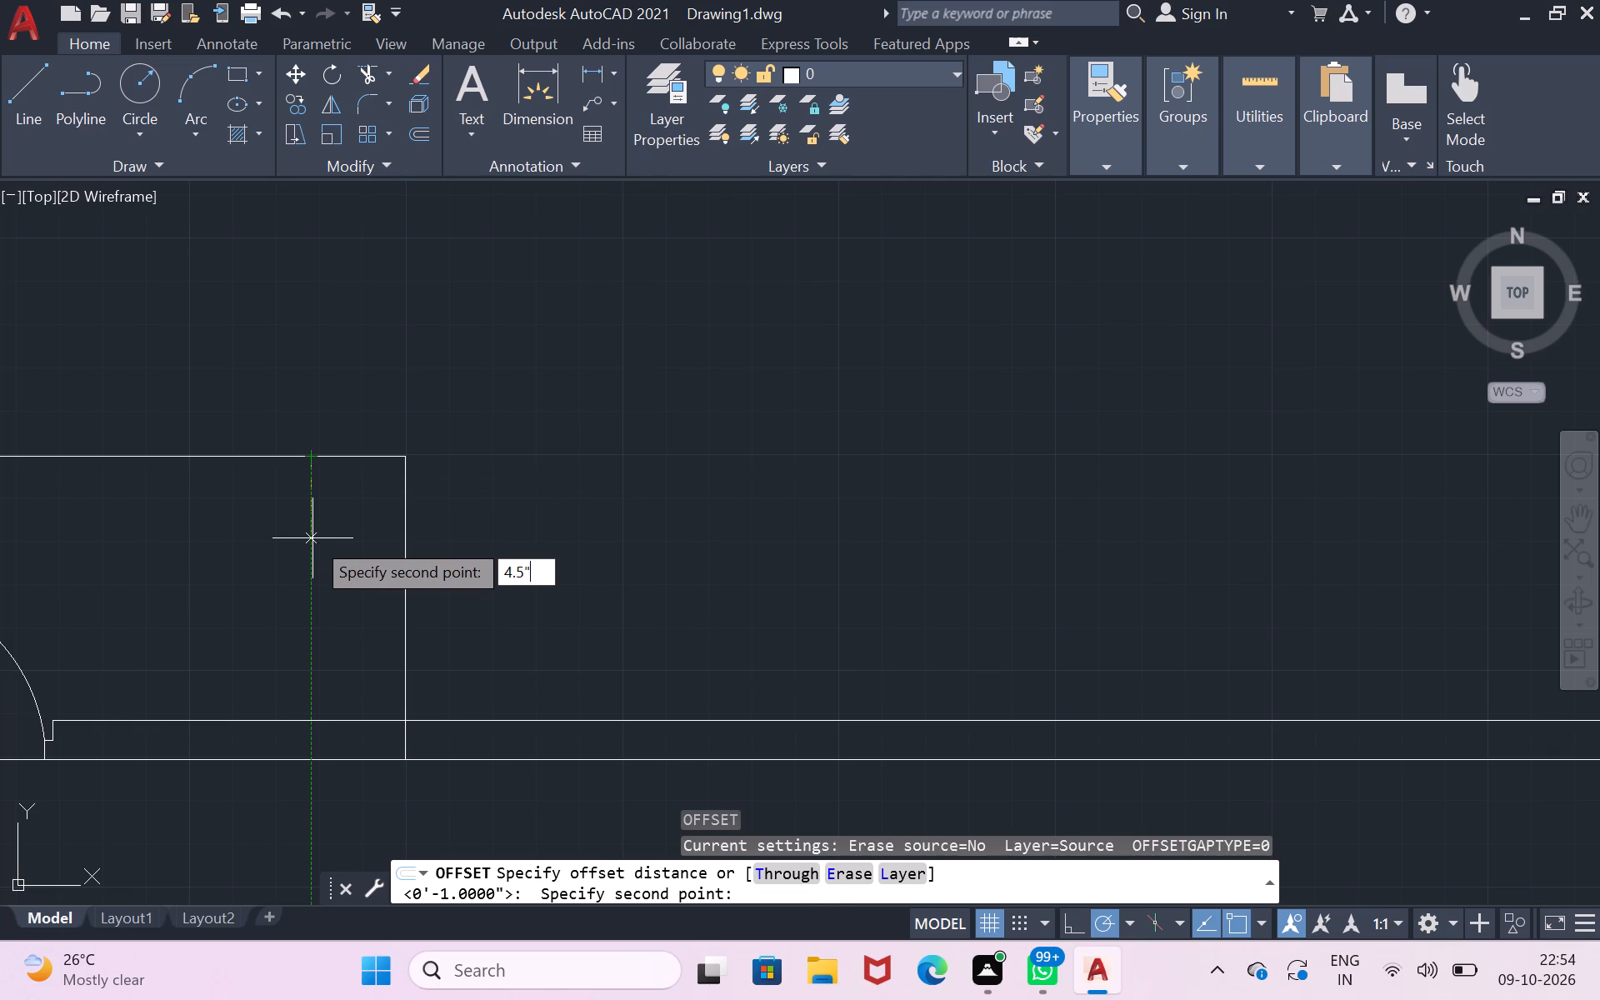
pyautogui.press('Return')
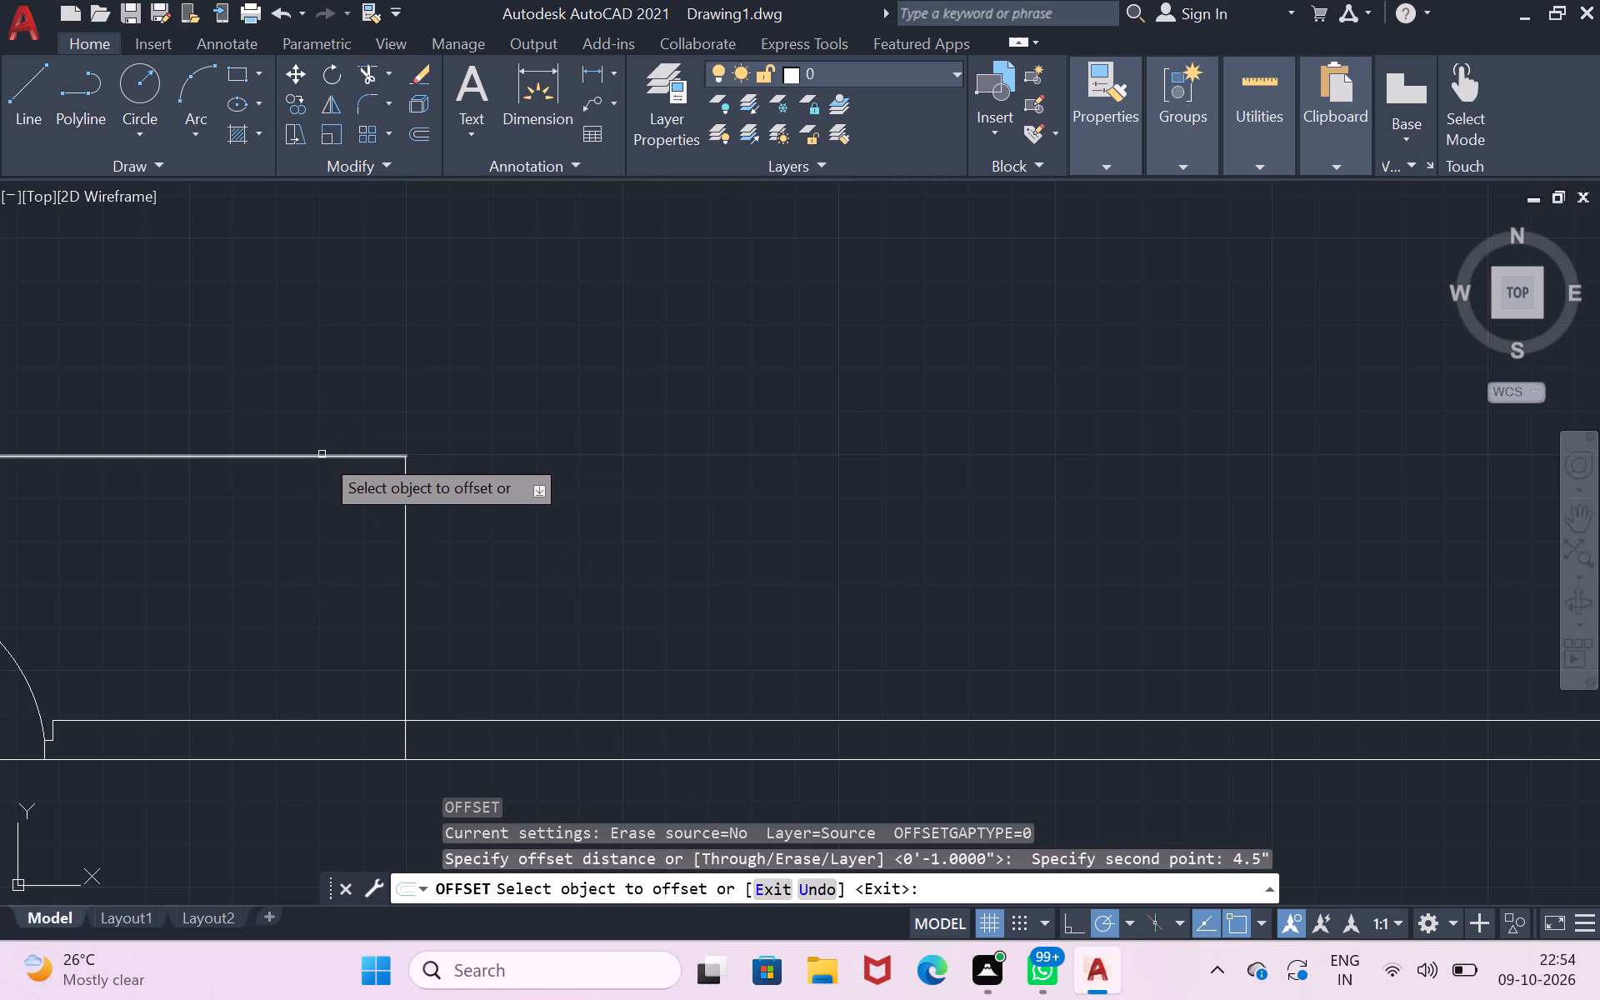
pyautogui.moveTo(322, 454); pyautogui.dragTo(322, 467)
pyautogui.click(326, 493)
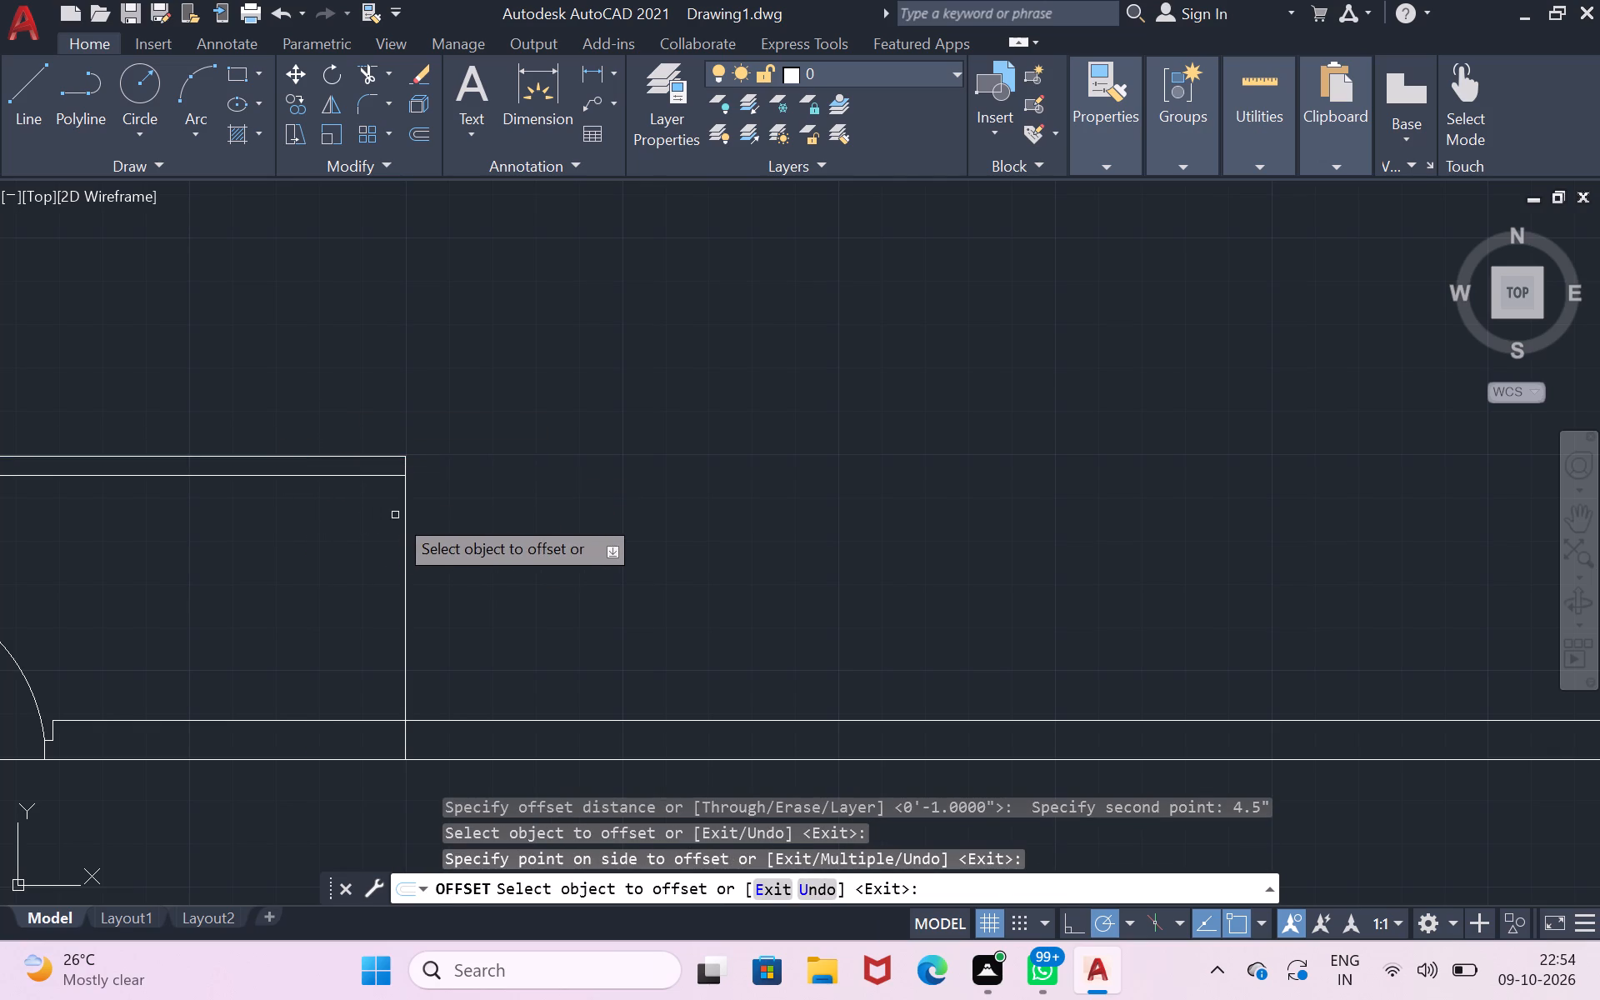
pyautogui.click(405, 493)
pyautogui.click(390, 504)
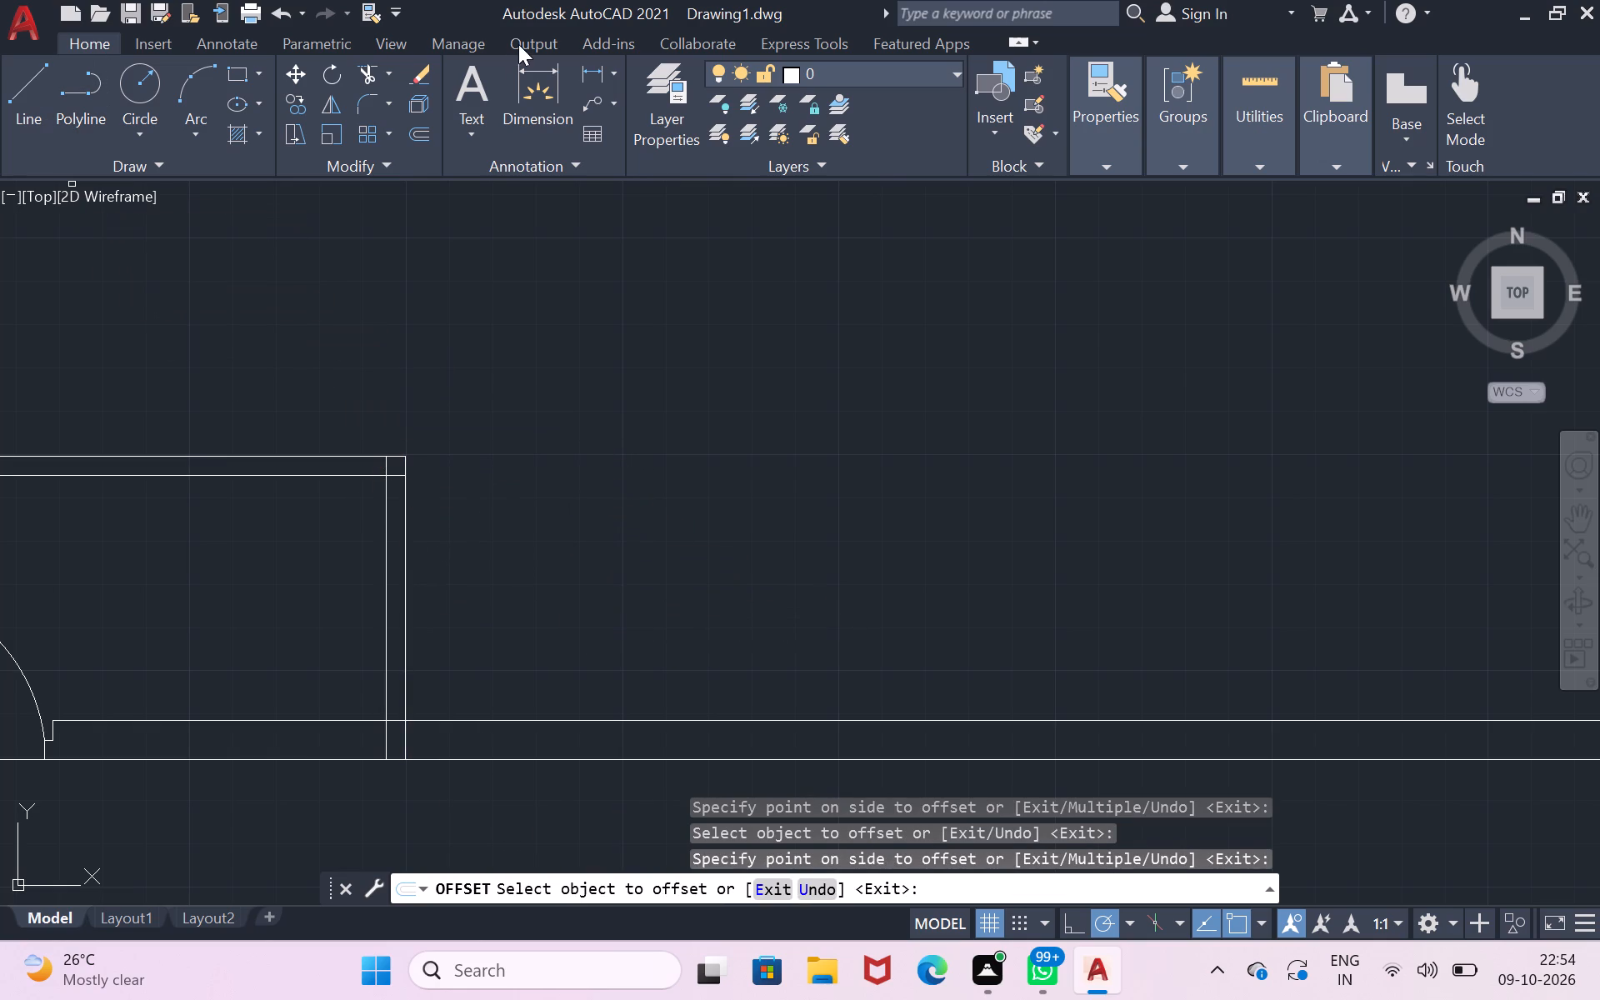
# Draw a 4'2" vertical line upward from the entrance outline's upper-right outer corner.
pyautogui.scroll(-1, 456, 288)
pyautogui.scroll(1, 389, 355)
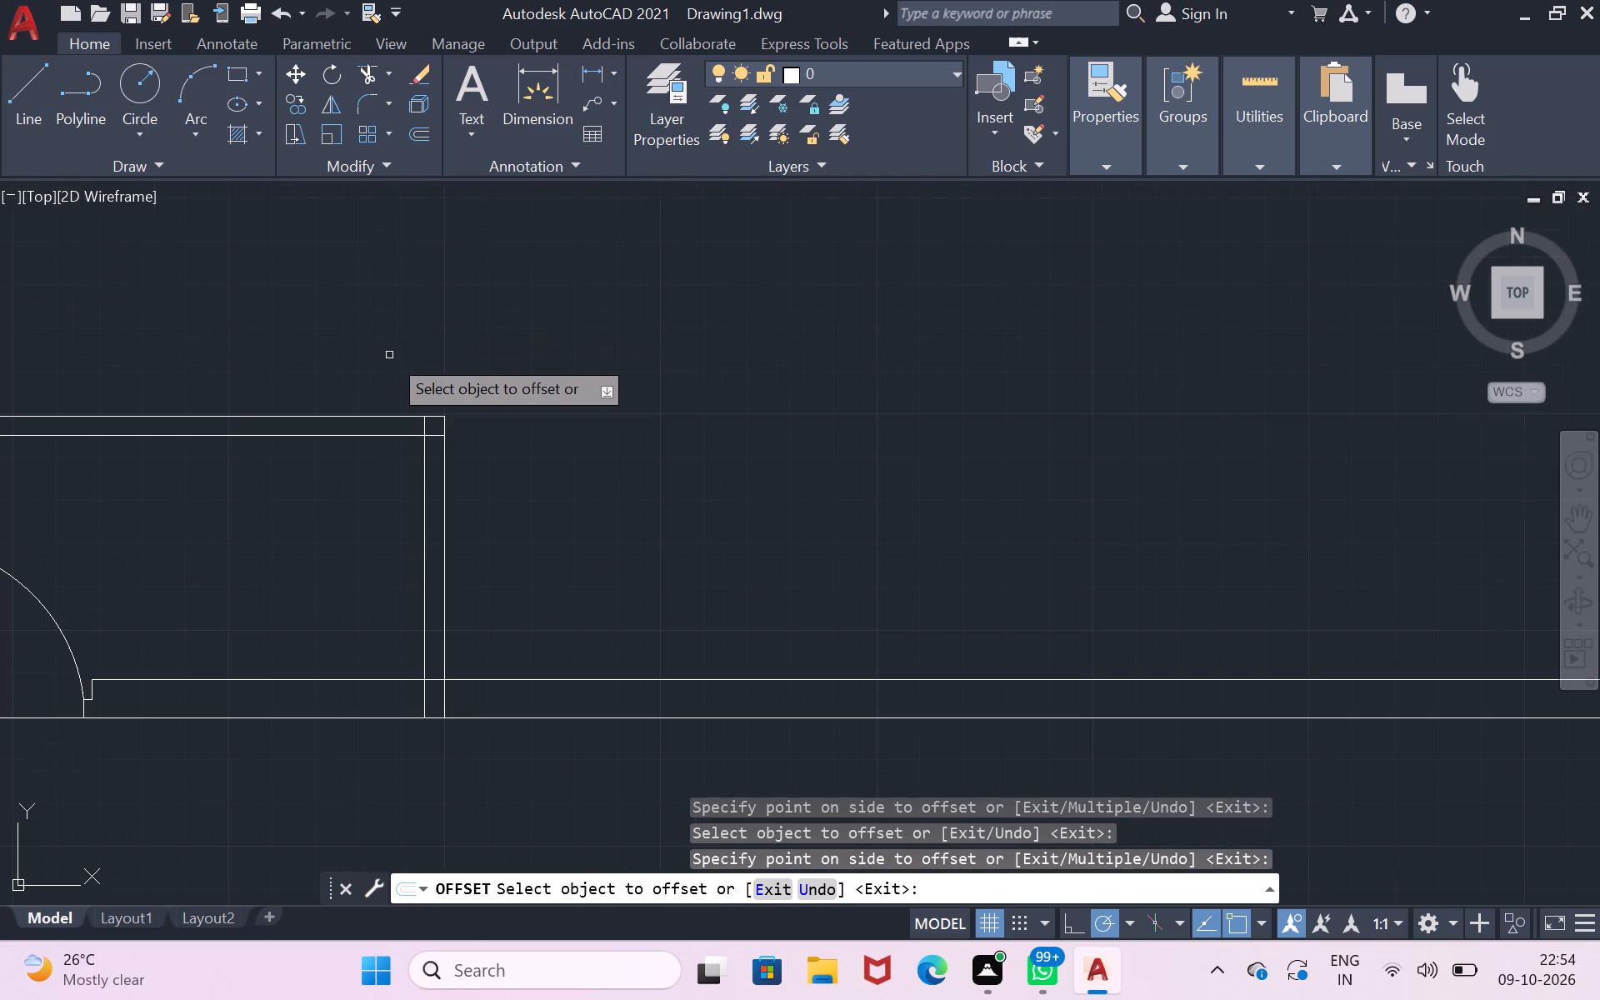
pyautogui.scroll(-2, 347, 296)
pyautogui.scroll(1, 258, 218)
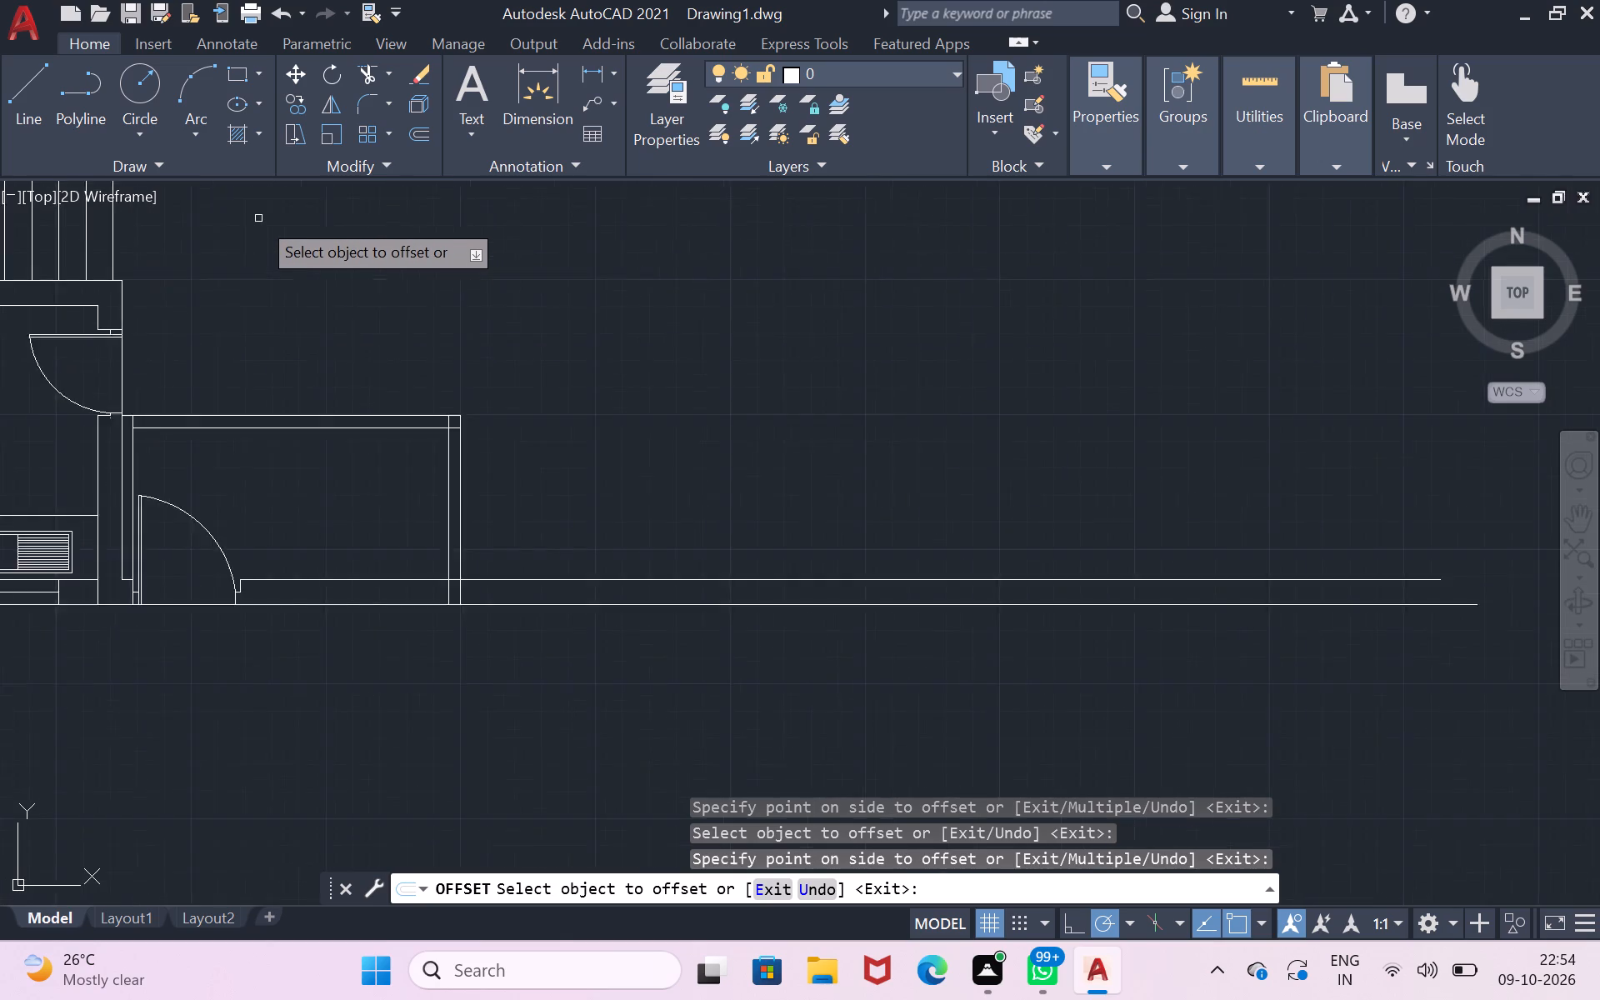
pyautogui.scroll(1, 258, 218)
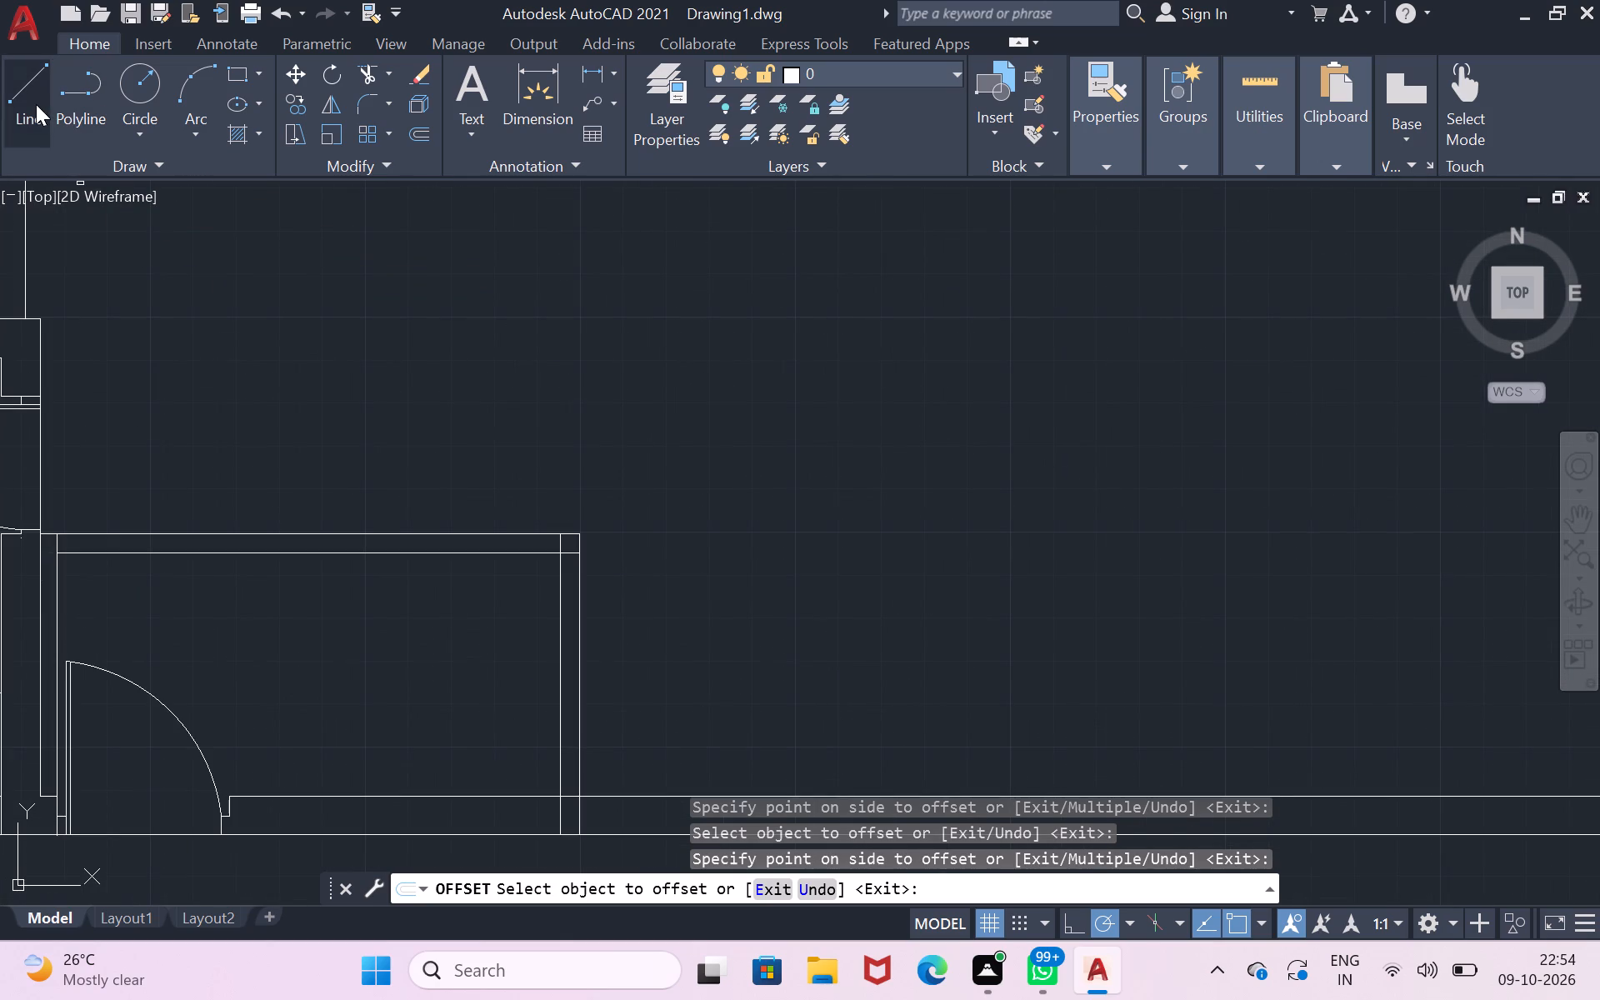
pyautogui.click(36, 104)
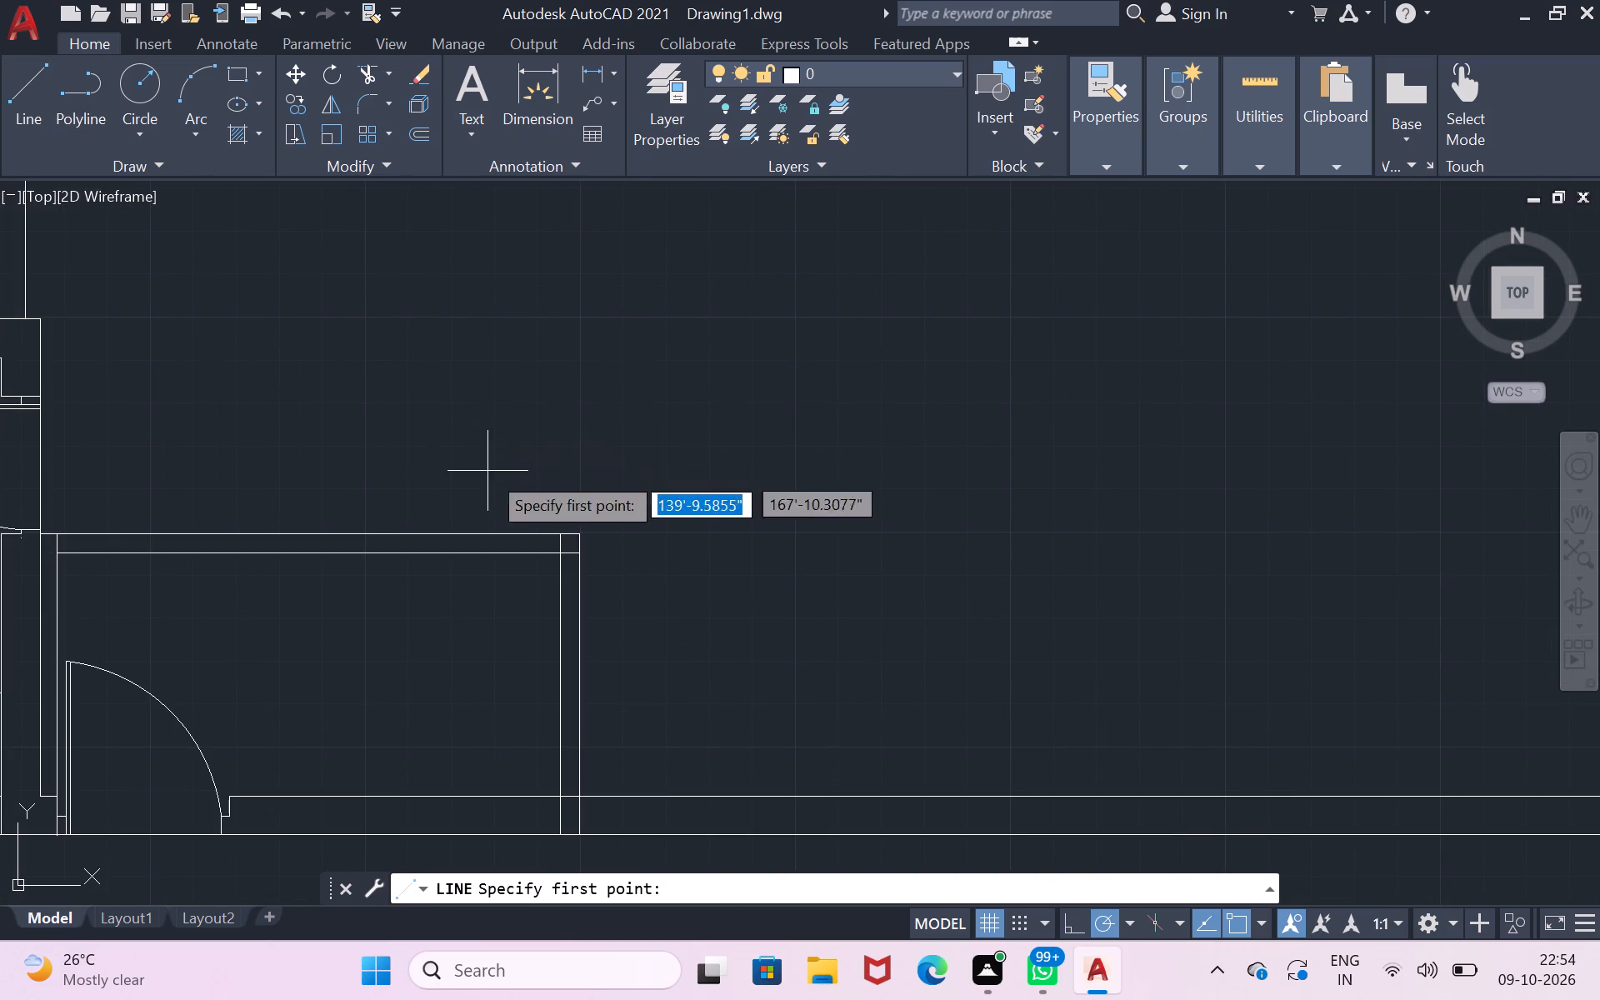
pyautogui.moveTo(577, 530); pyautogui.dragTo(577, 522)
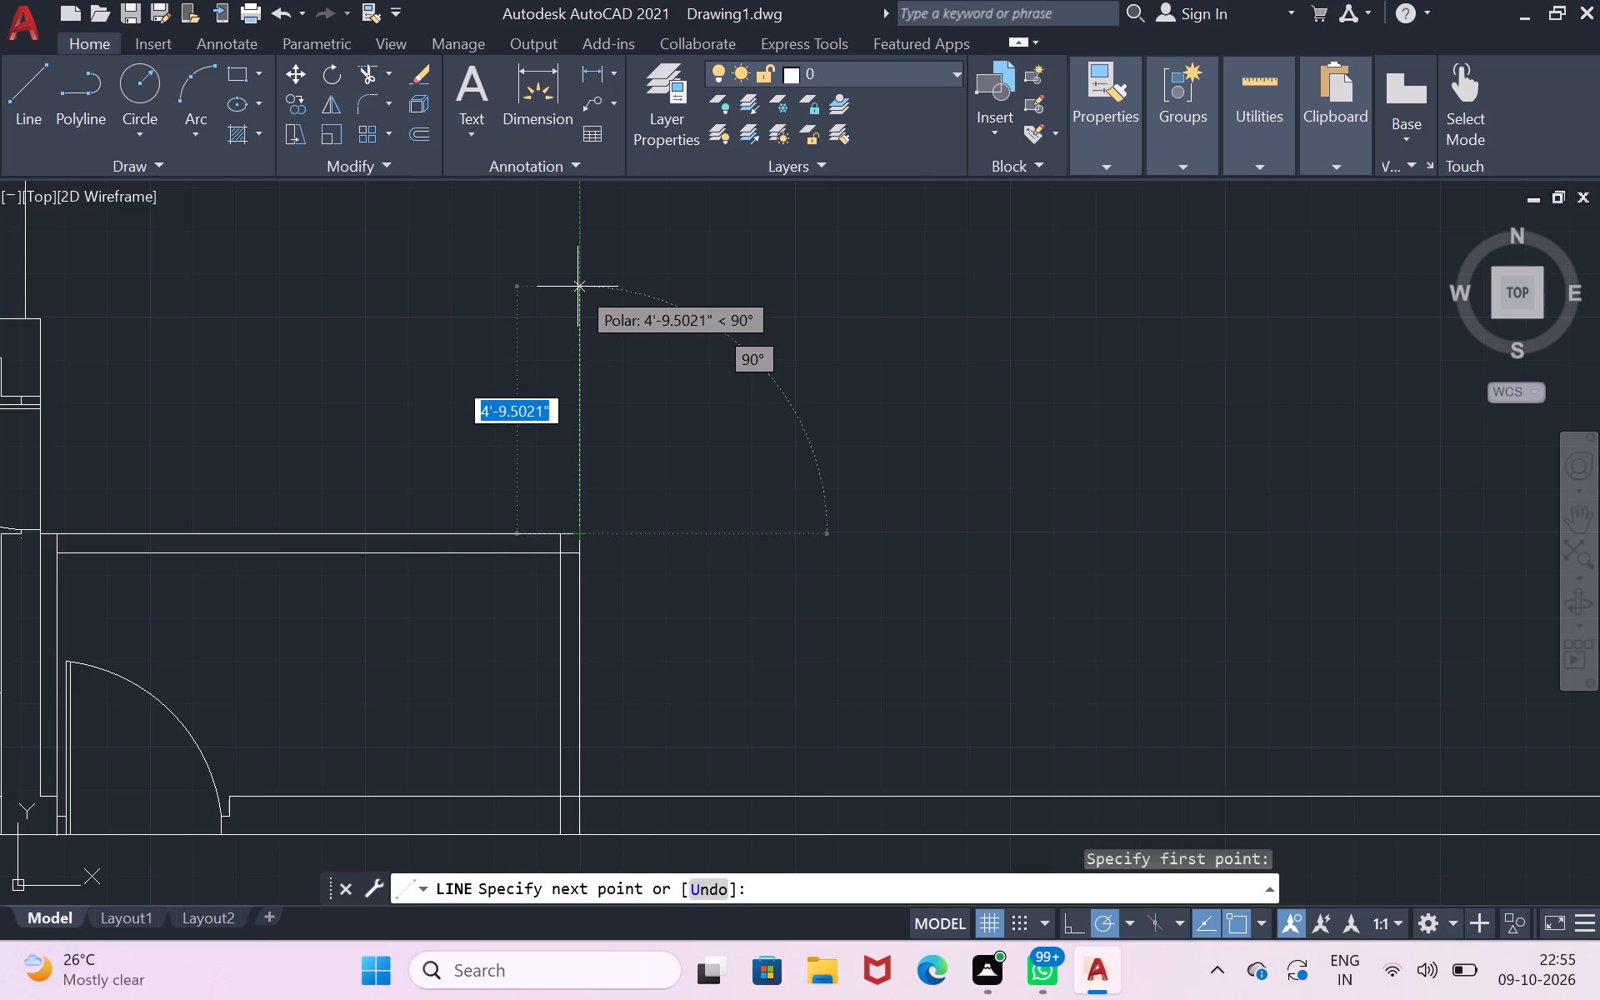
pyautogui.press('4')
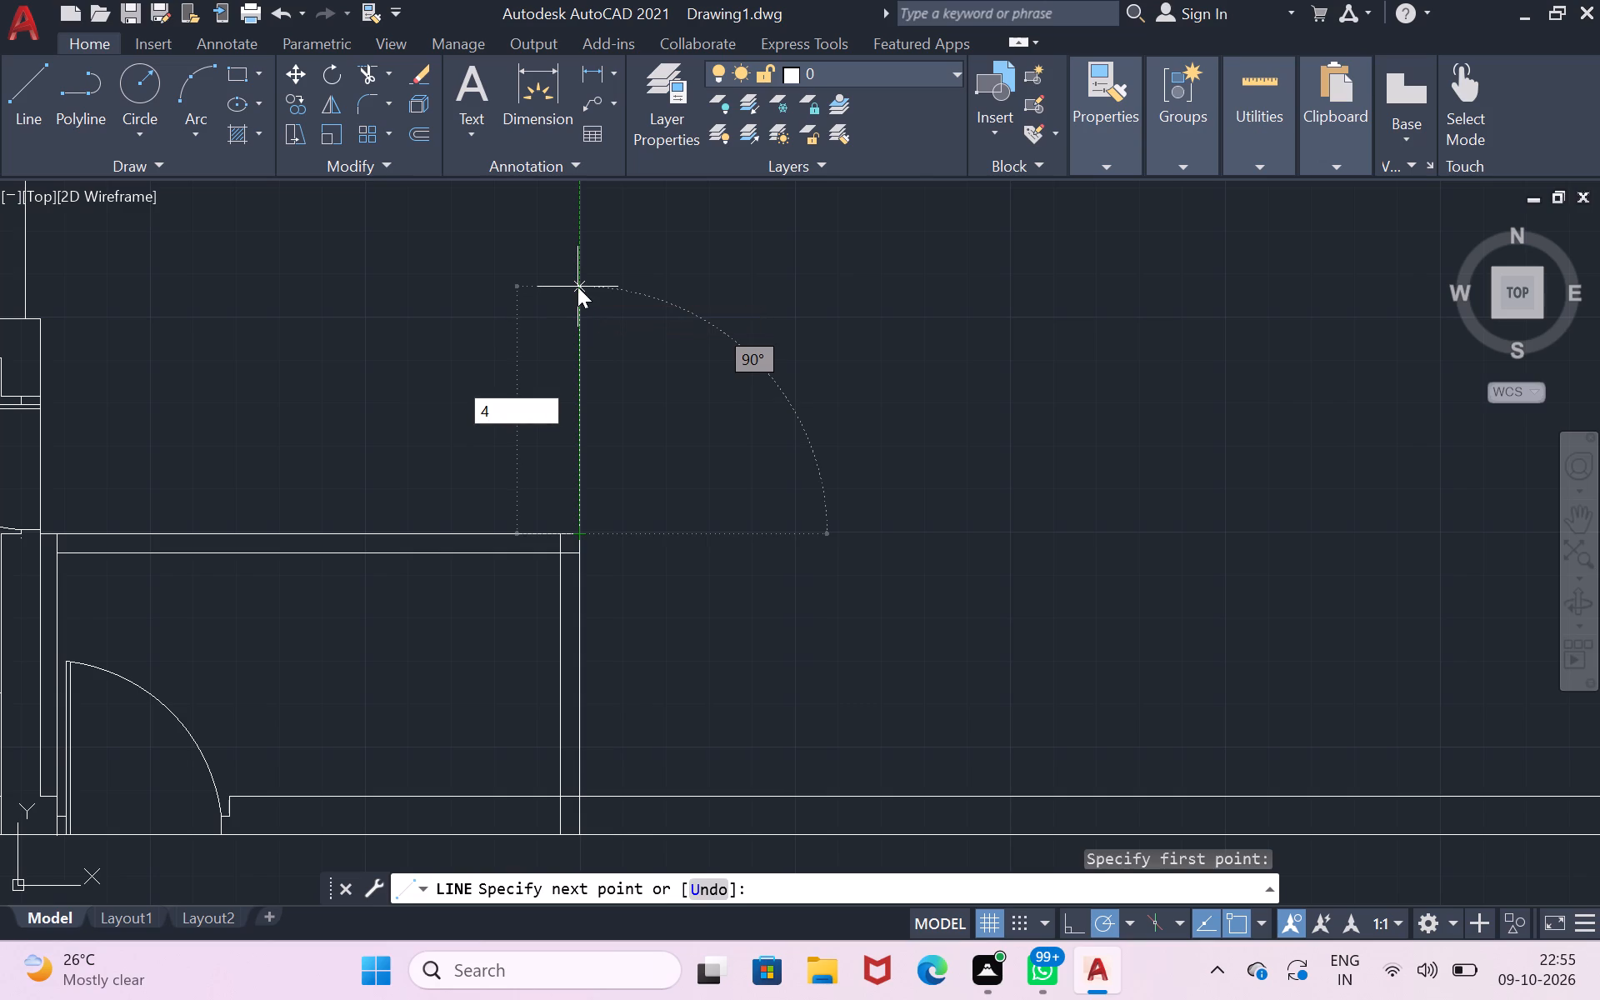
pyautogui.press("'")
pyautogui.press('2')
pyautogui.hotkey('shift', '"')
pyautogui.press('Return')
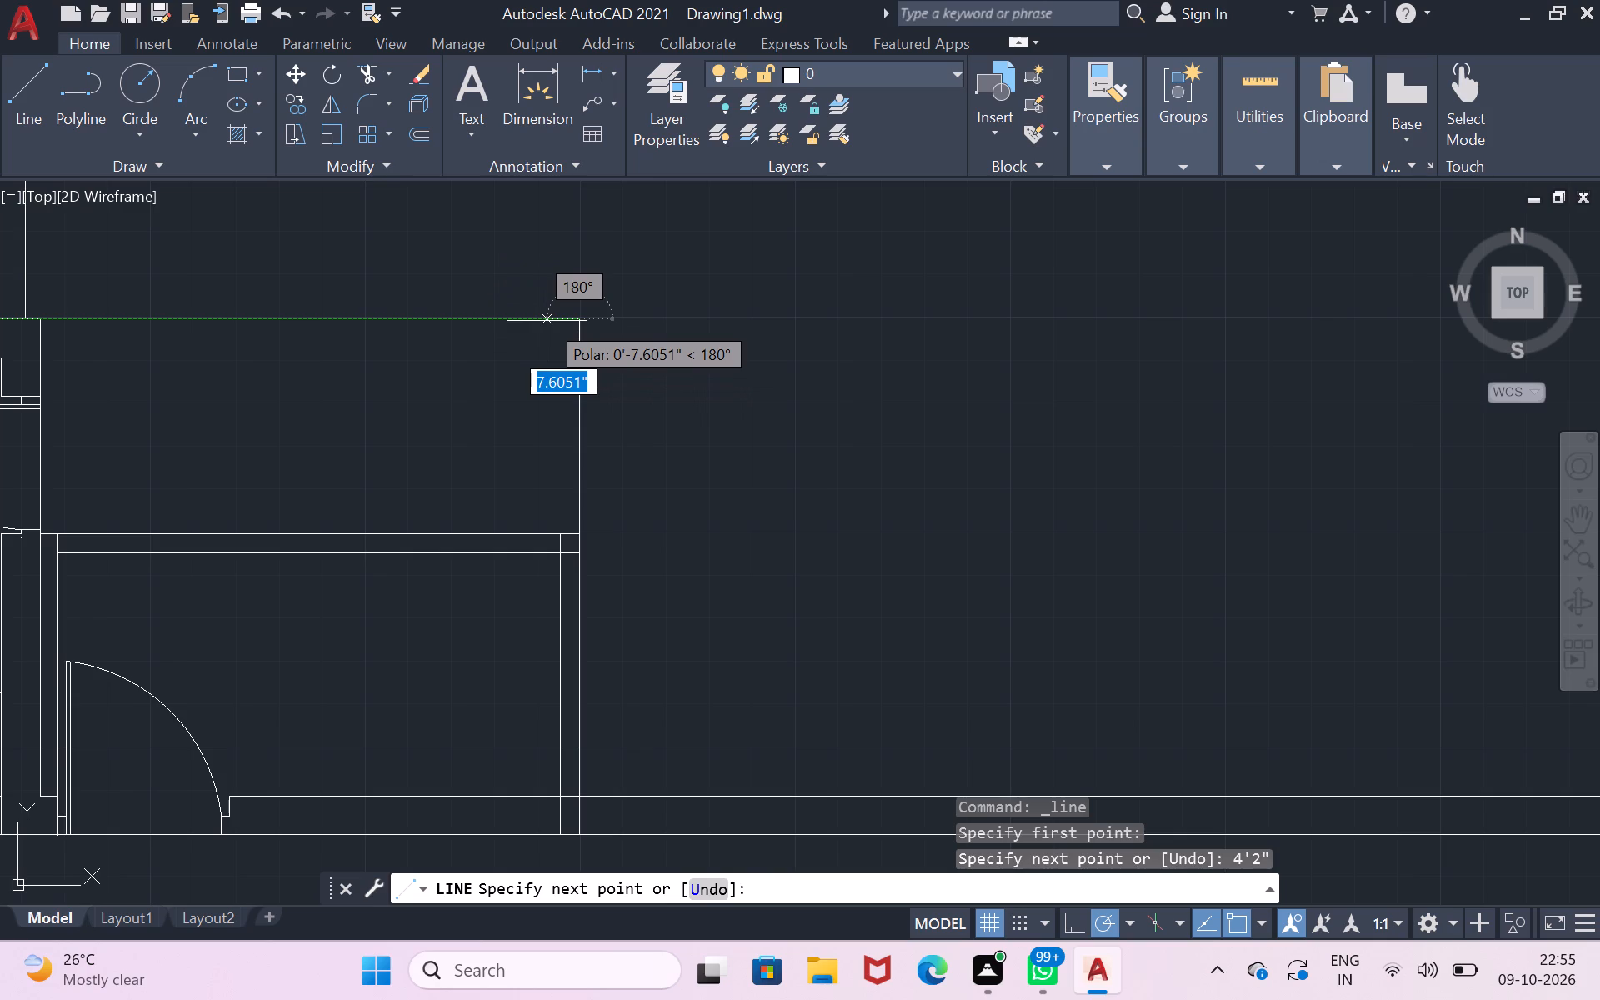
pyautogui.press('Return')
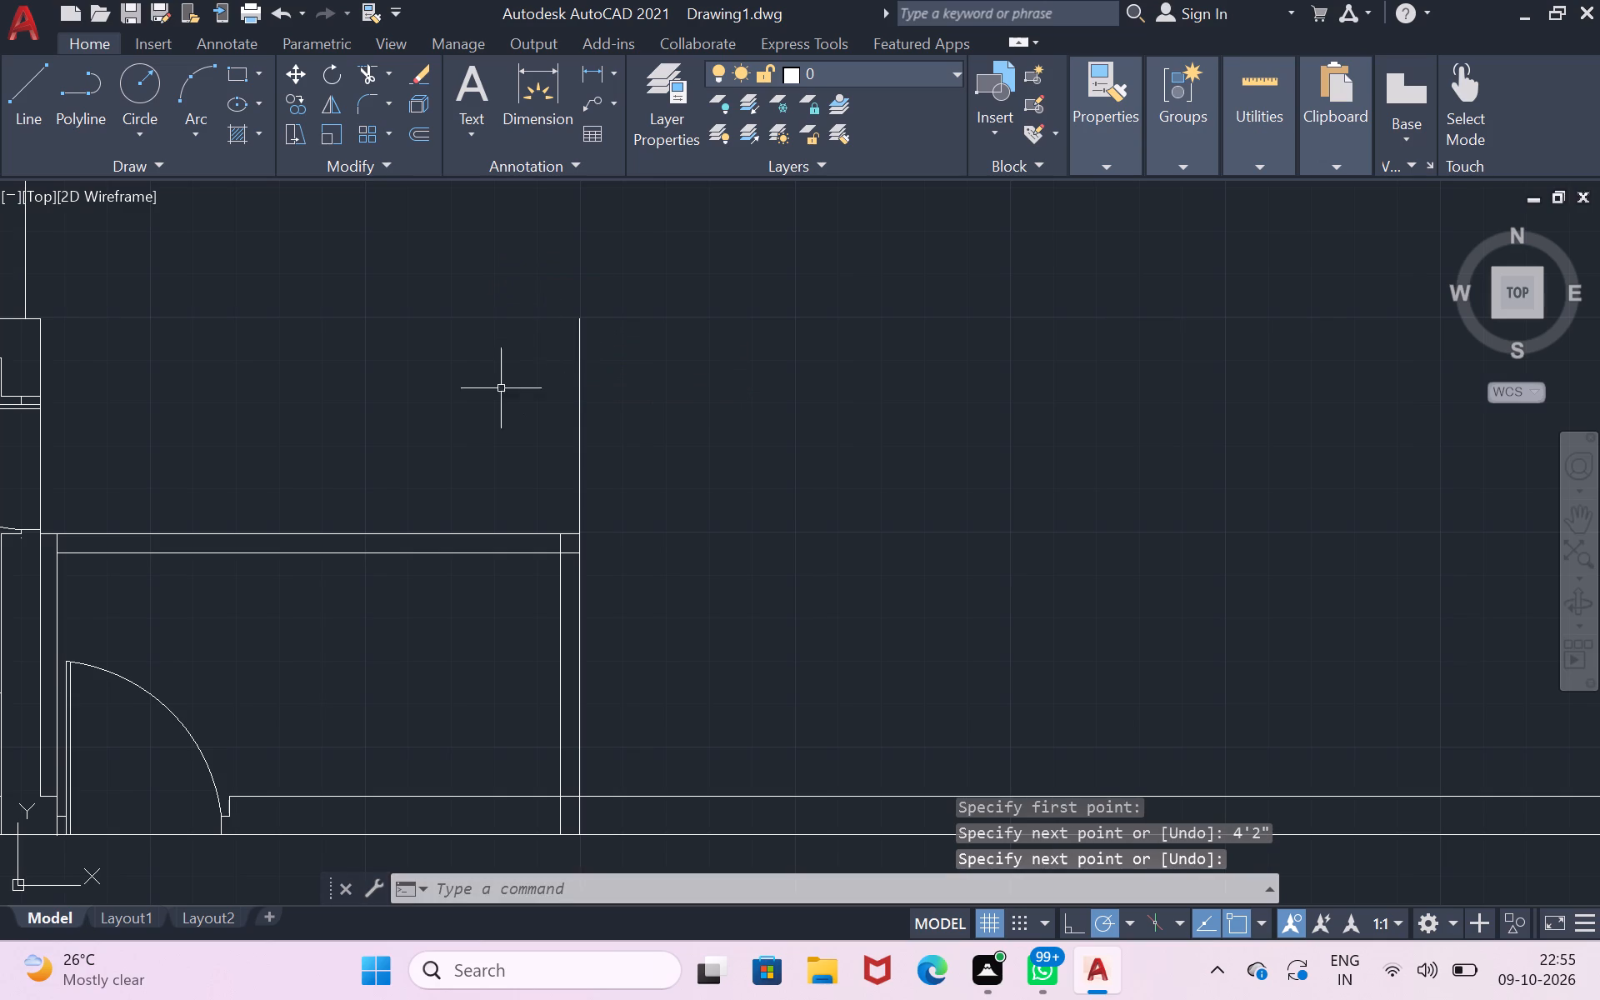
# Draw the inner face line of the upward wall from the entrance wall's inner corner, closing its top end to the 4'2" line.
pyautogui.click(18, 114)
pyautogui.moveTo(565, 538); pyautogui.dragTo(565, 525)
pyautogui.click(552, 319)
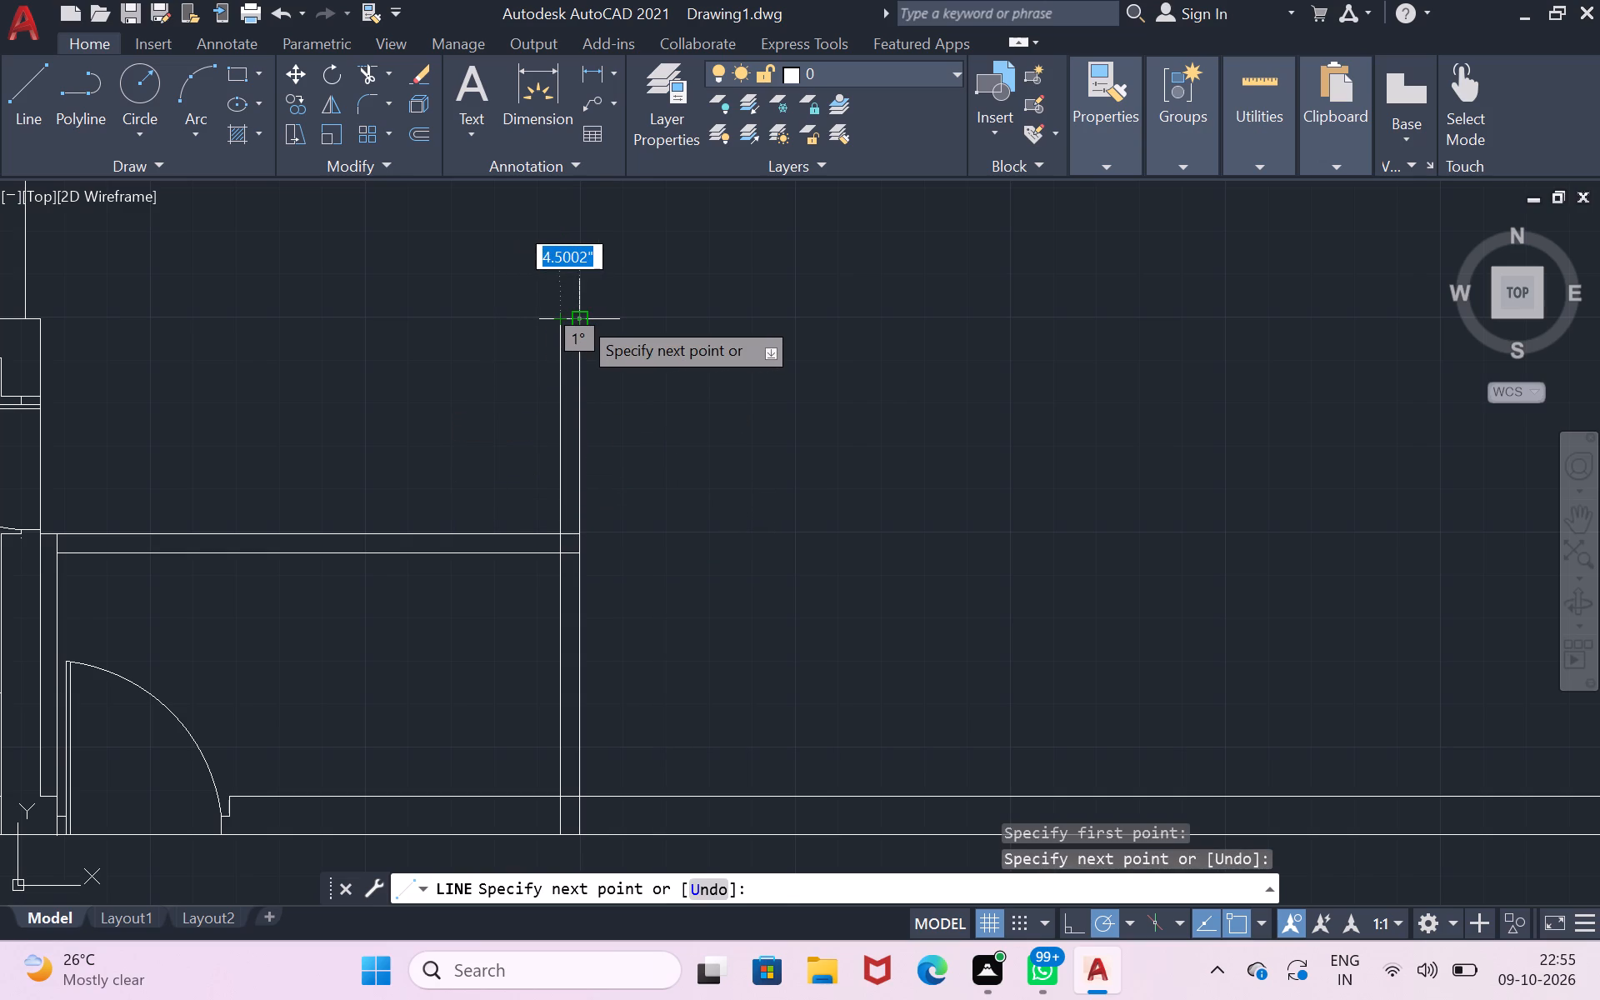
pyautogui.click(579, 317)
pyautogui.press('Return')
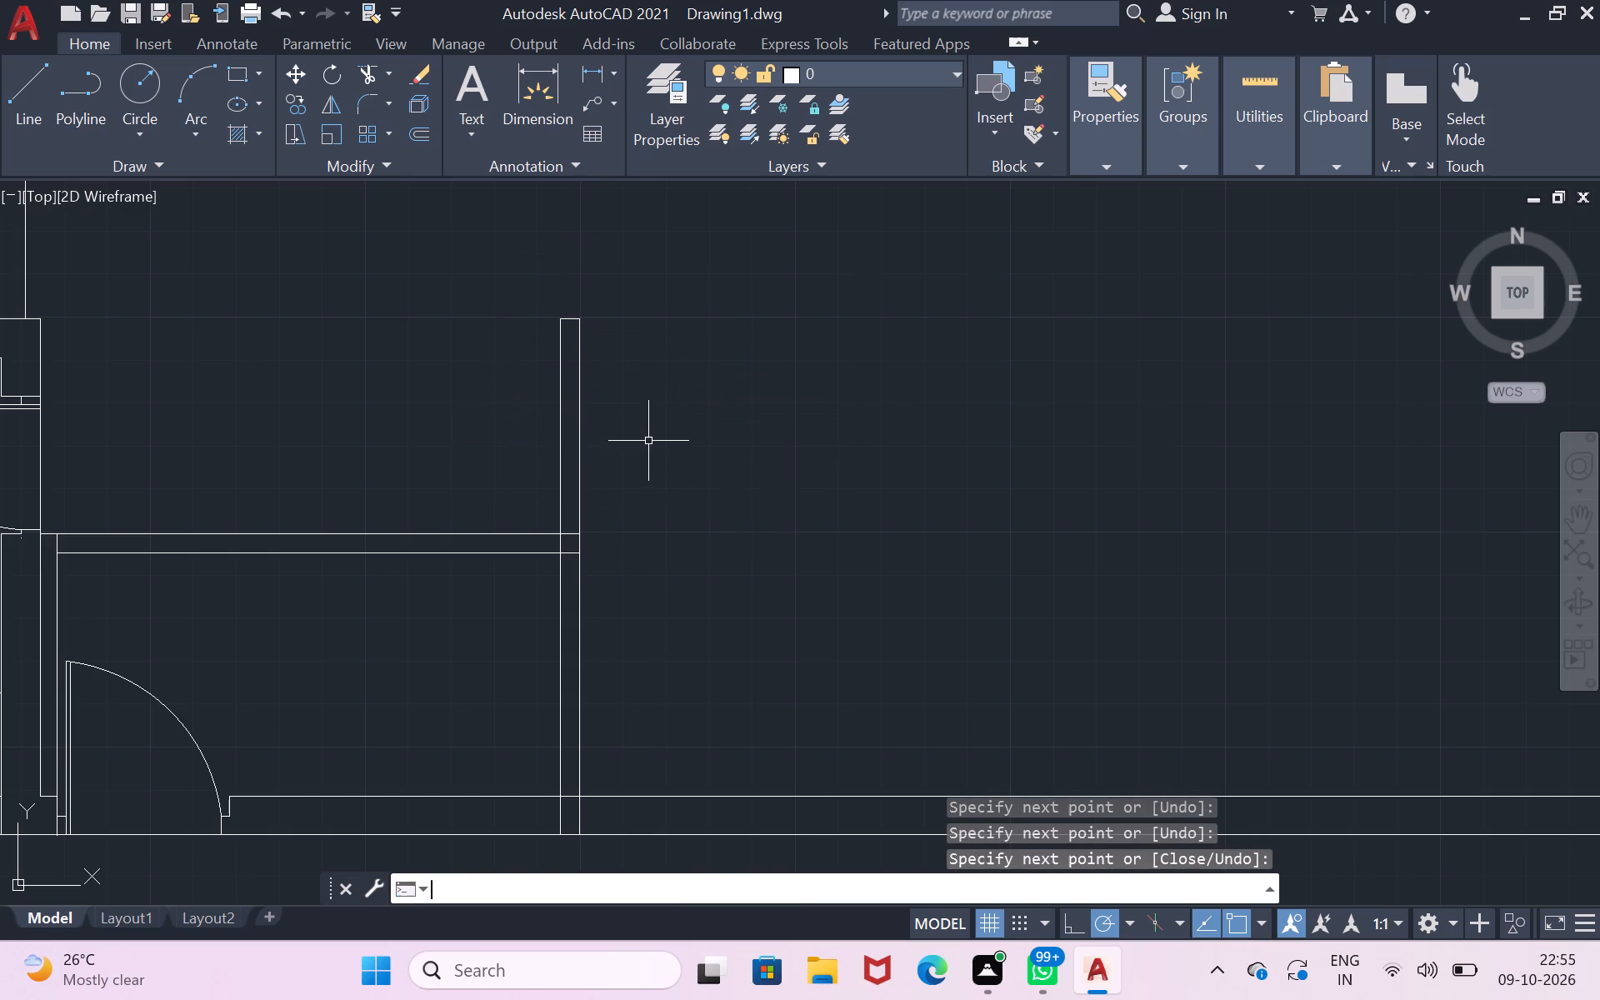
# Draw a 5'0" line leftward from the upward wall's top outer corner, and a 4'2" line down to the entrance area's upper wall.
pyautogui.click(21, 112)
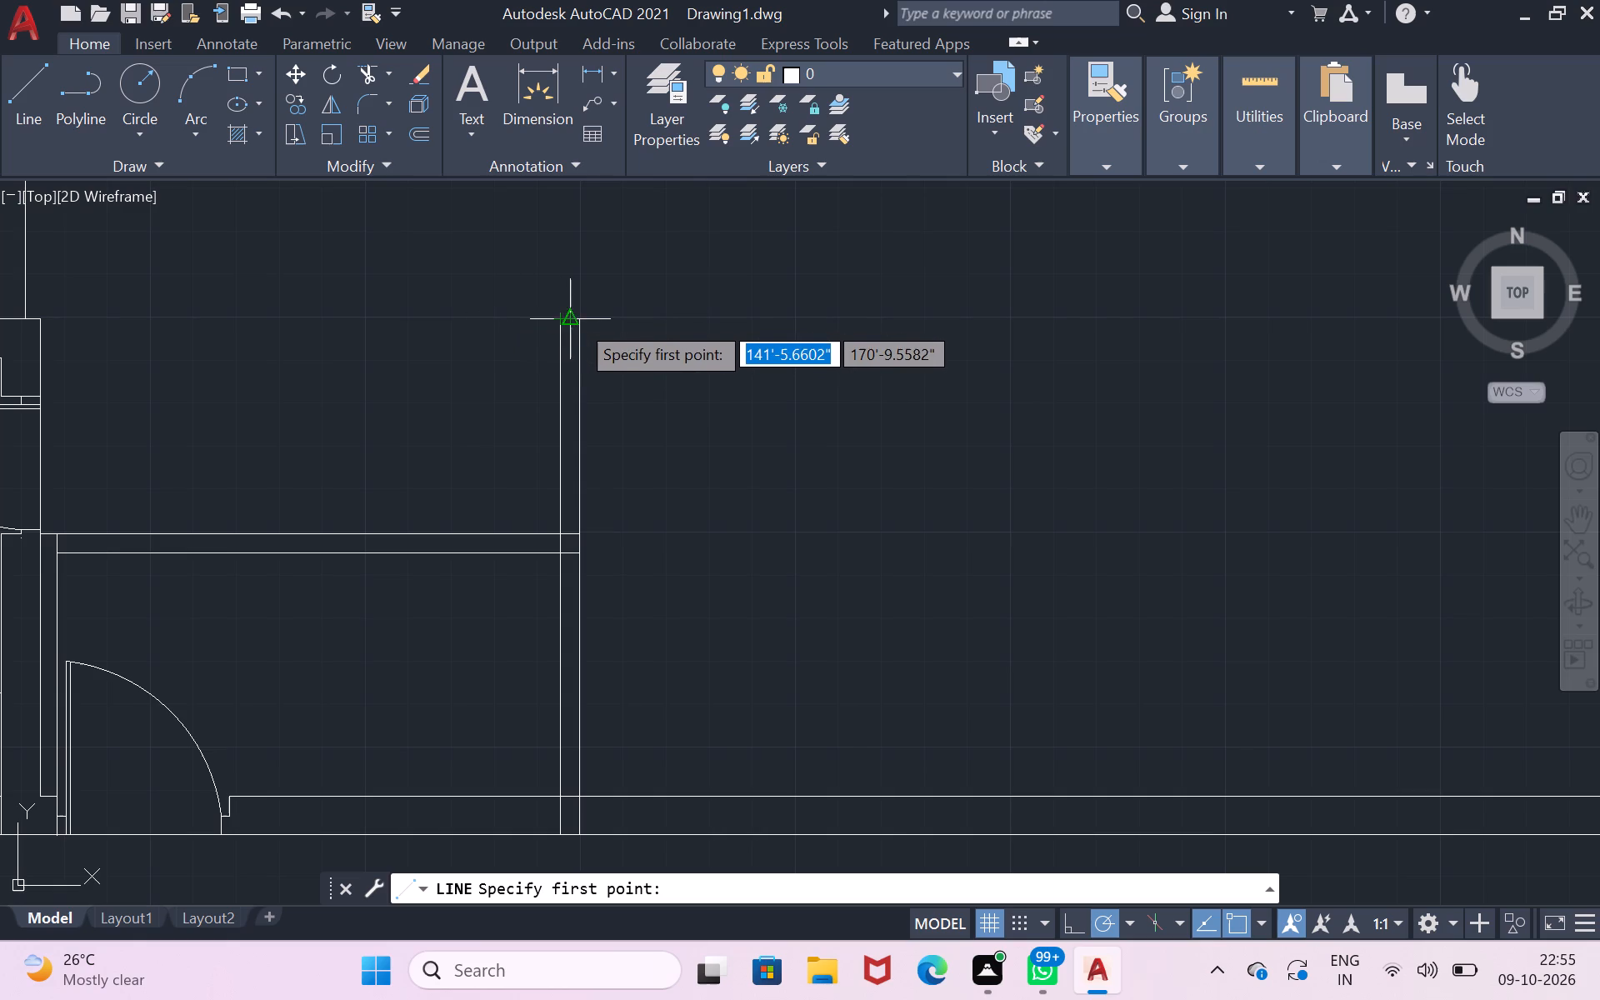
pyautogui.click(582, 322)
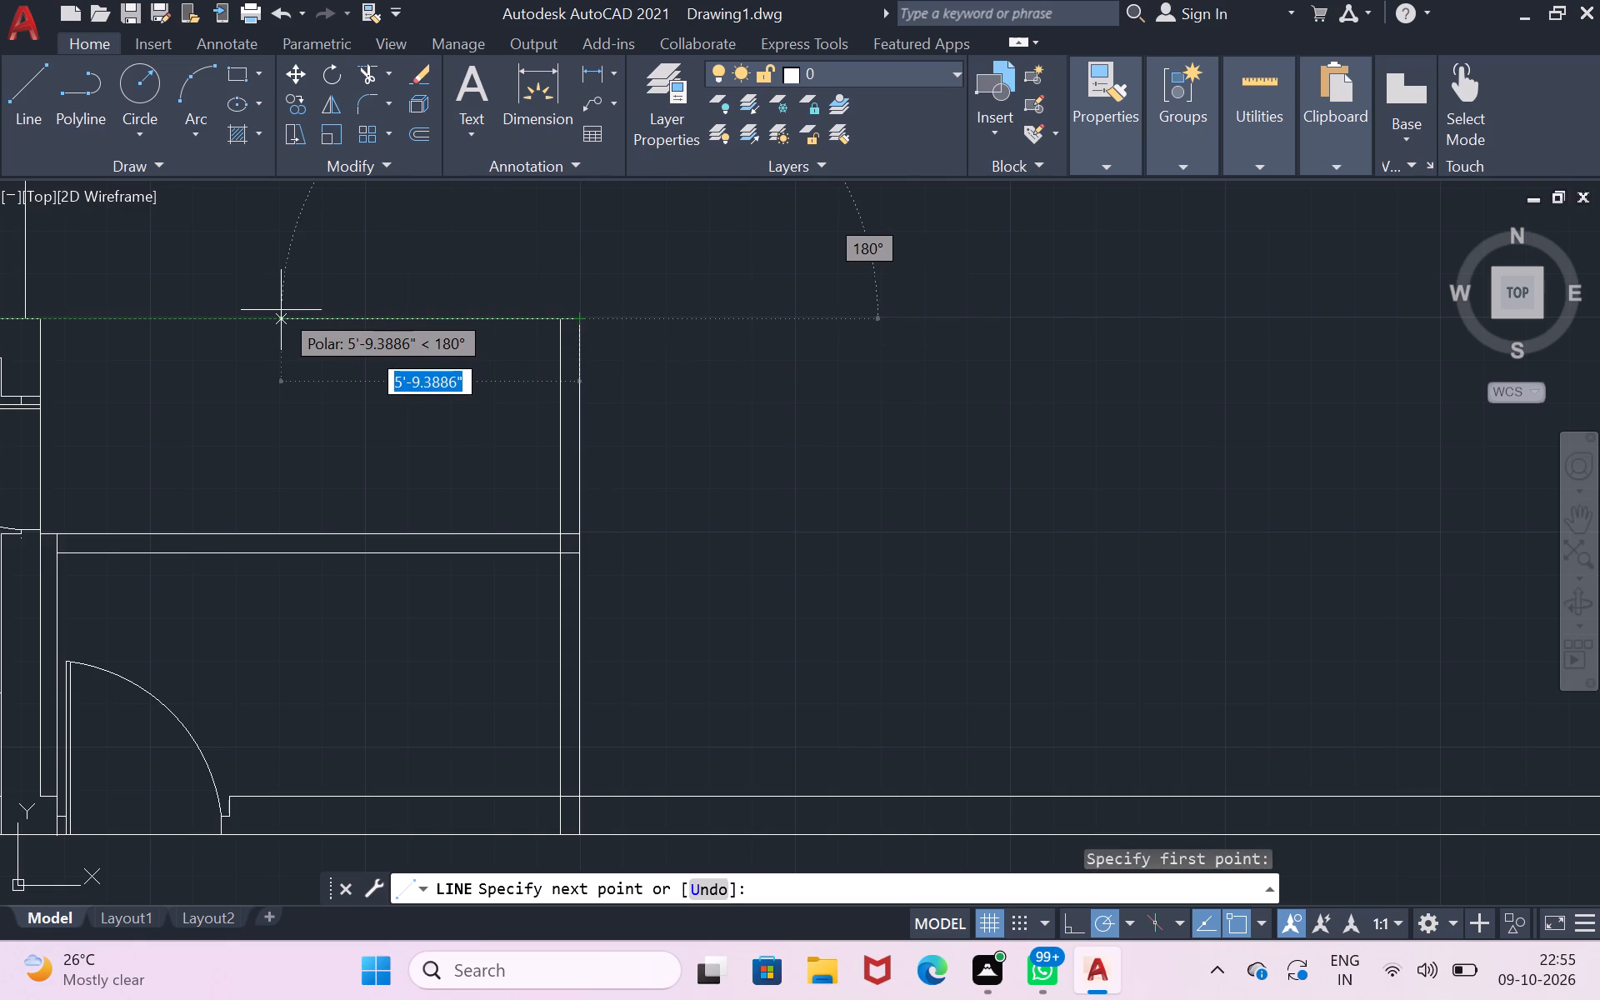
pyautogui.scroll(-1, 281, 310)
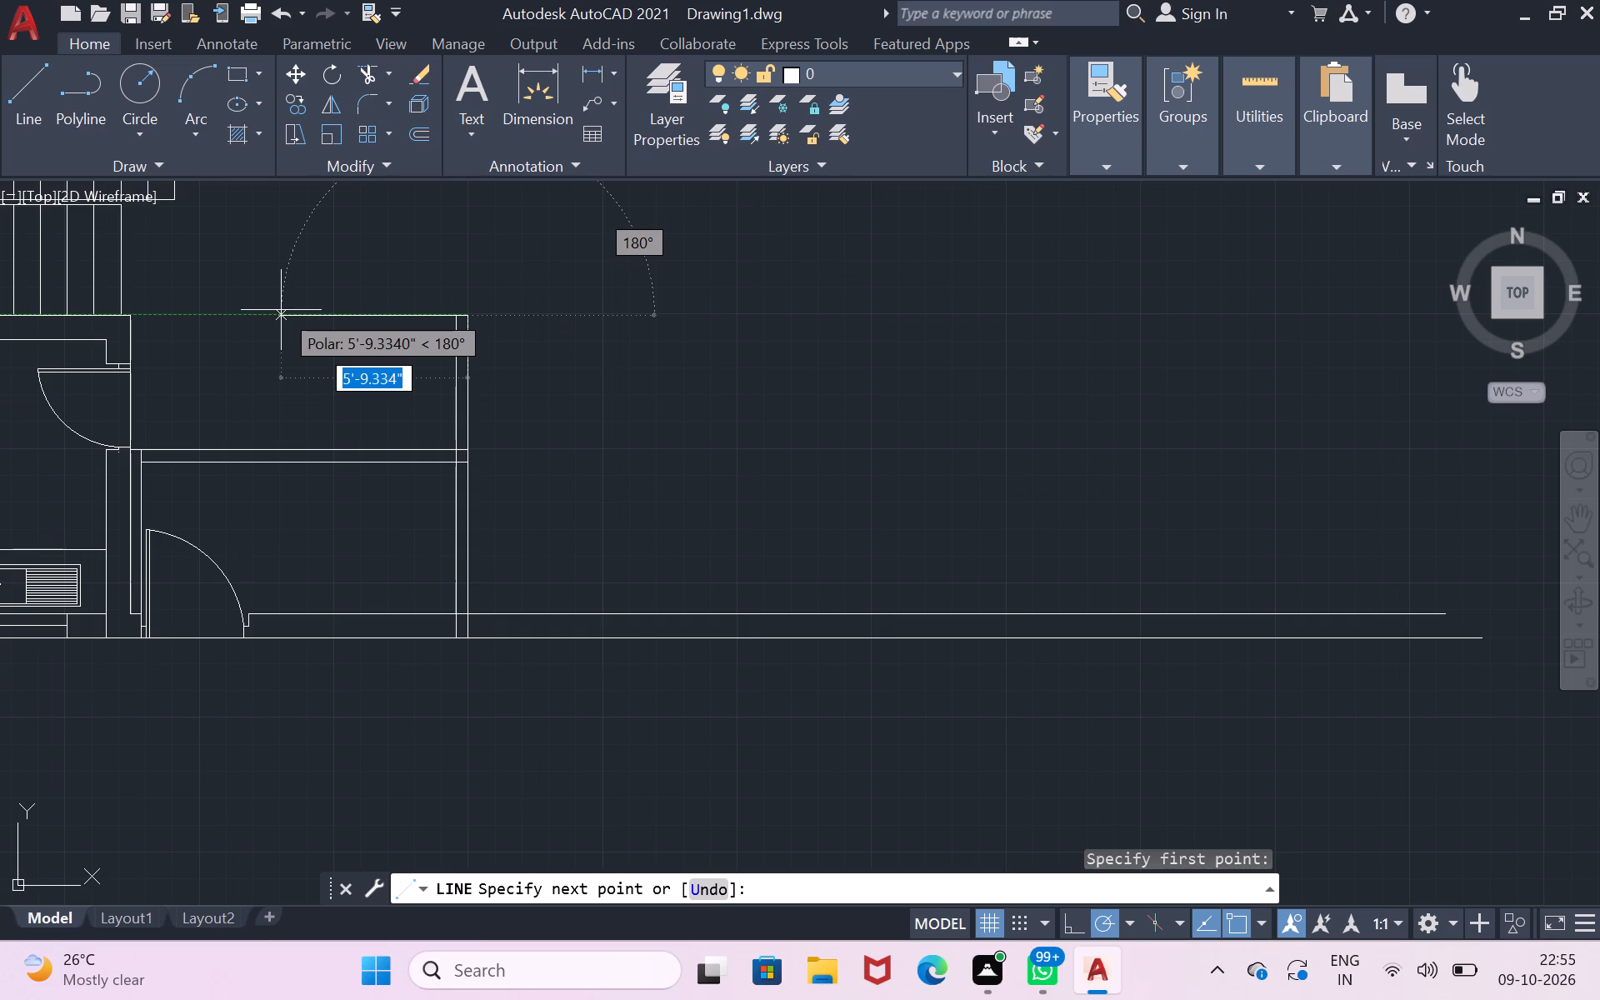
pyautogui.press('5')
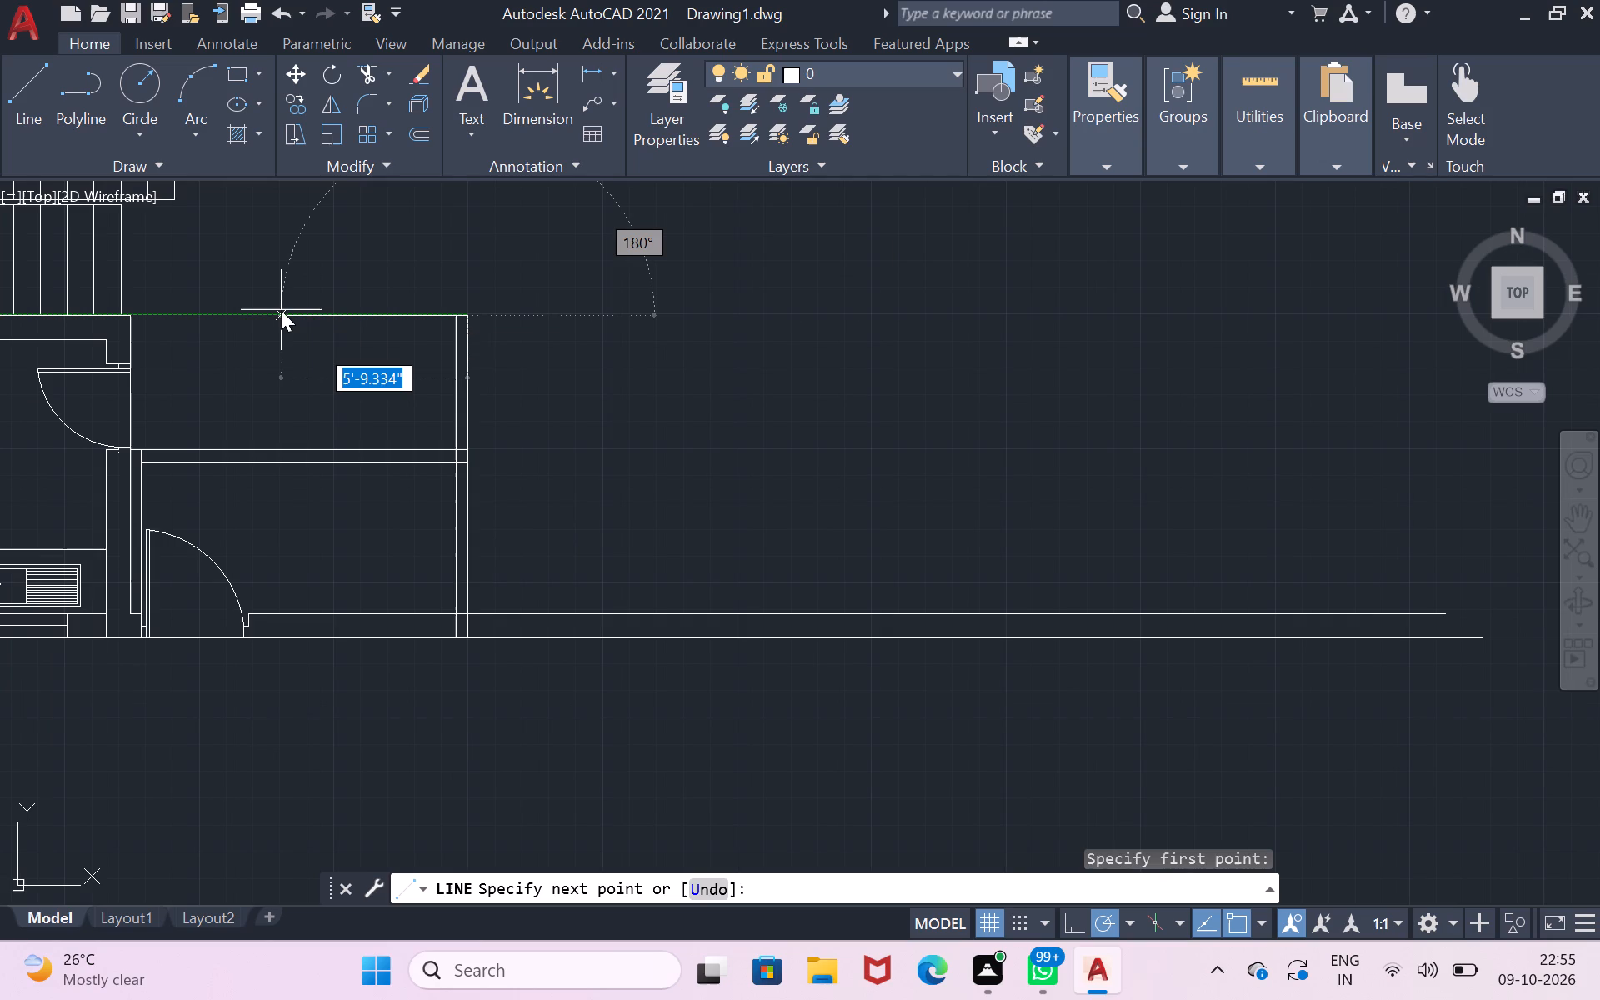
pyautogui.write("'0")
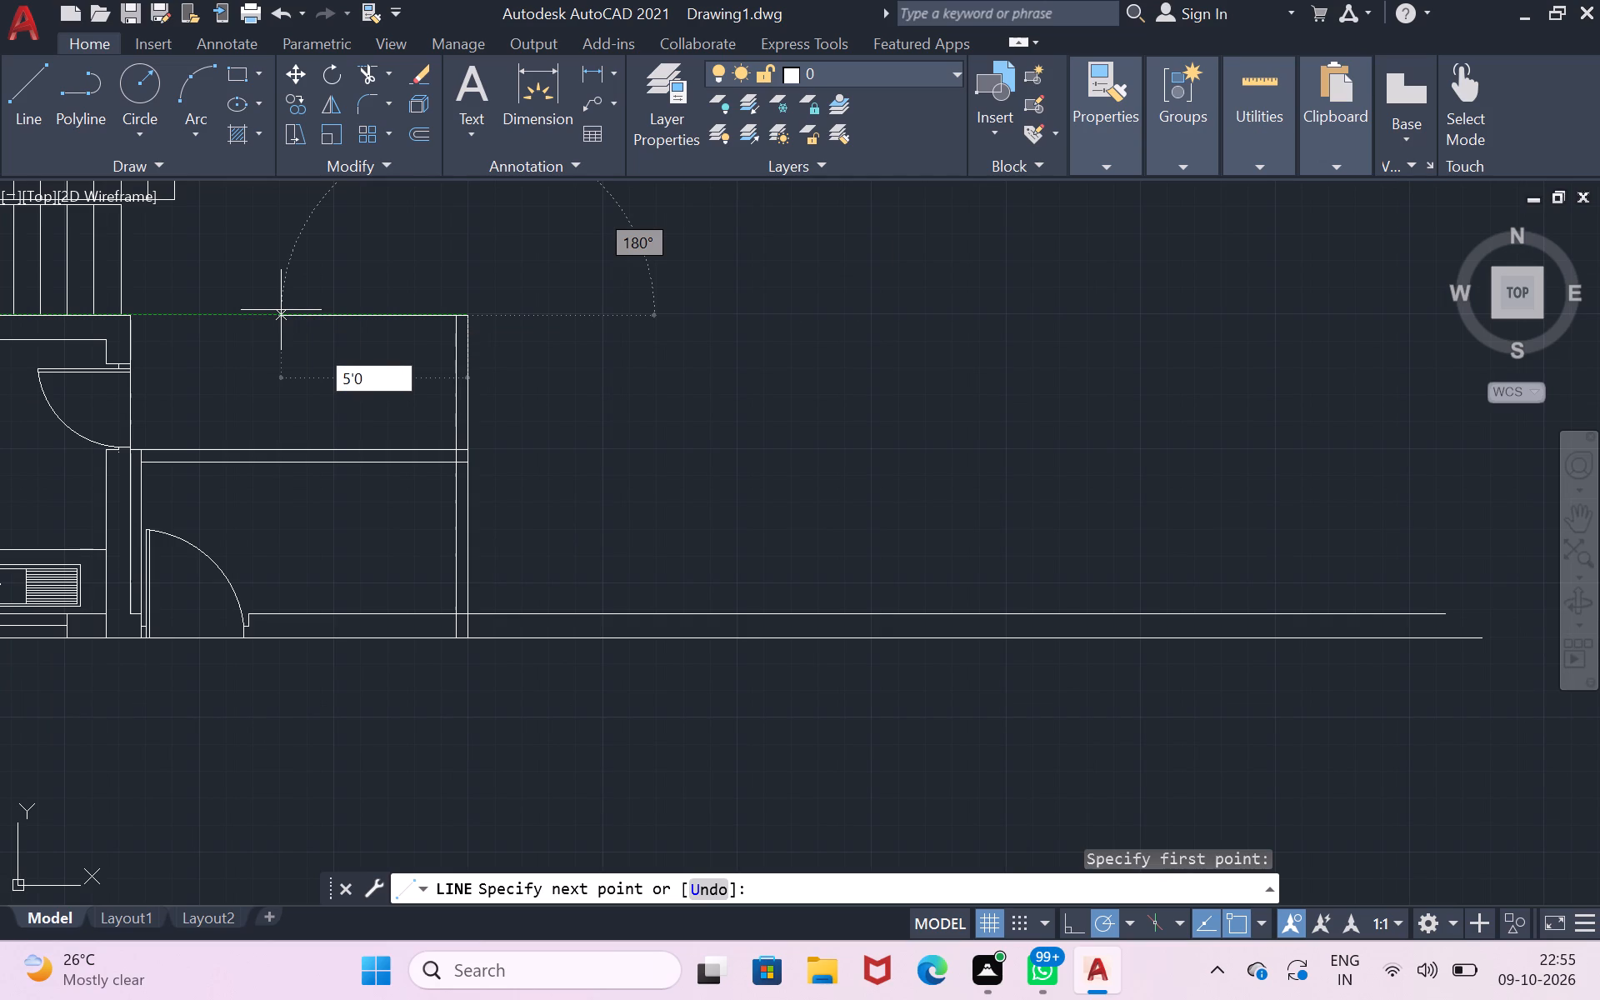
pyautogui.hotkey('shift', '"')
pyautogui.press('Return')
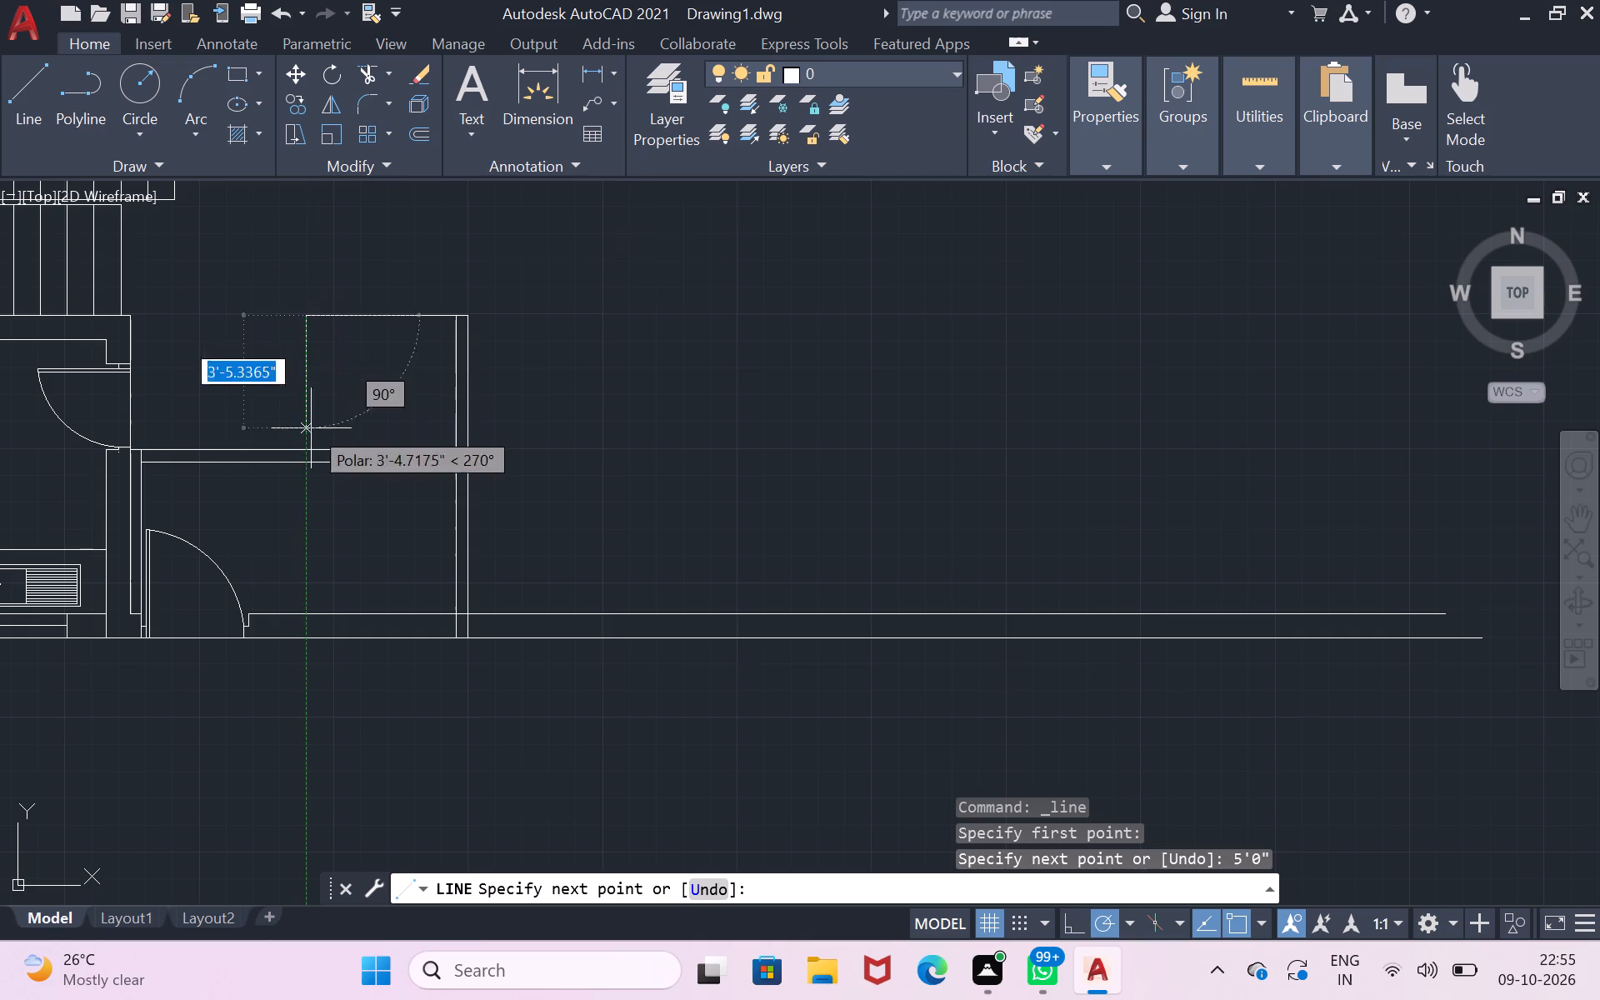
pyautogui.scroll(2, 314, 467)
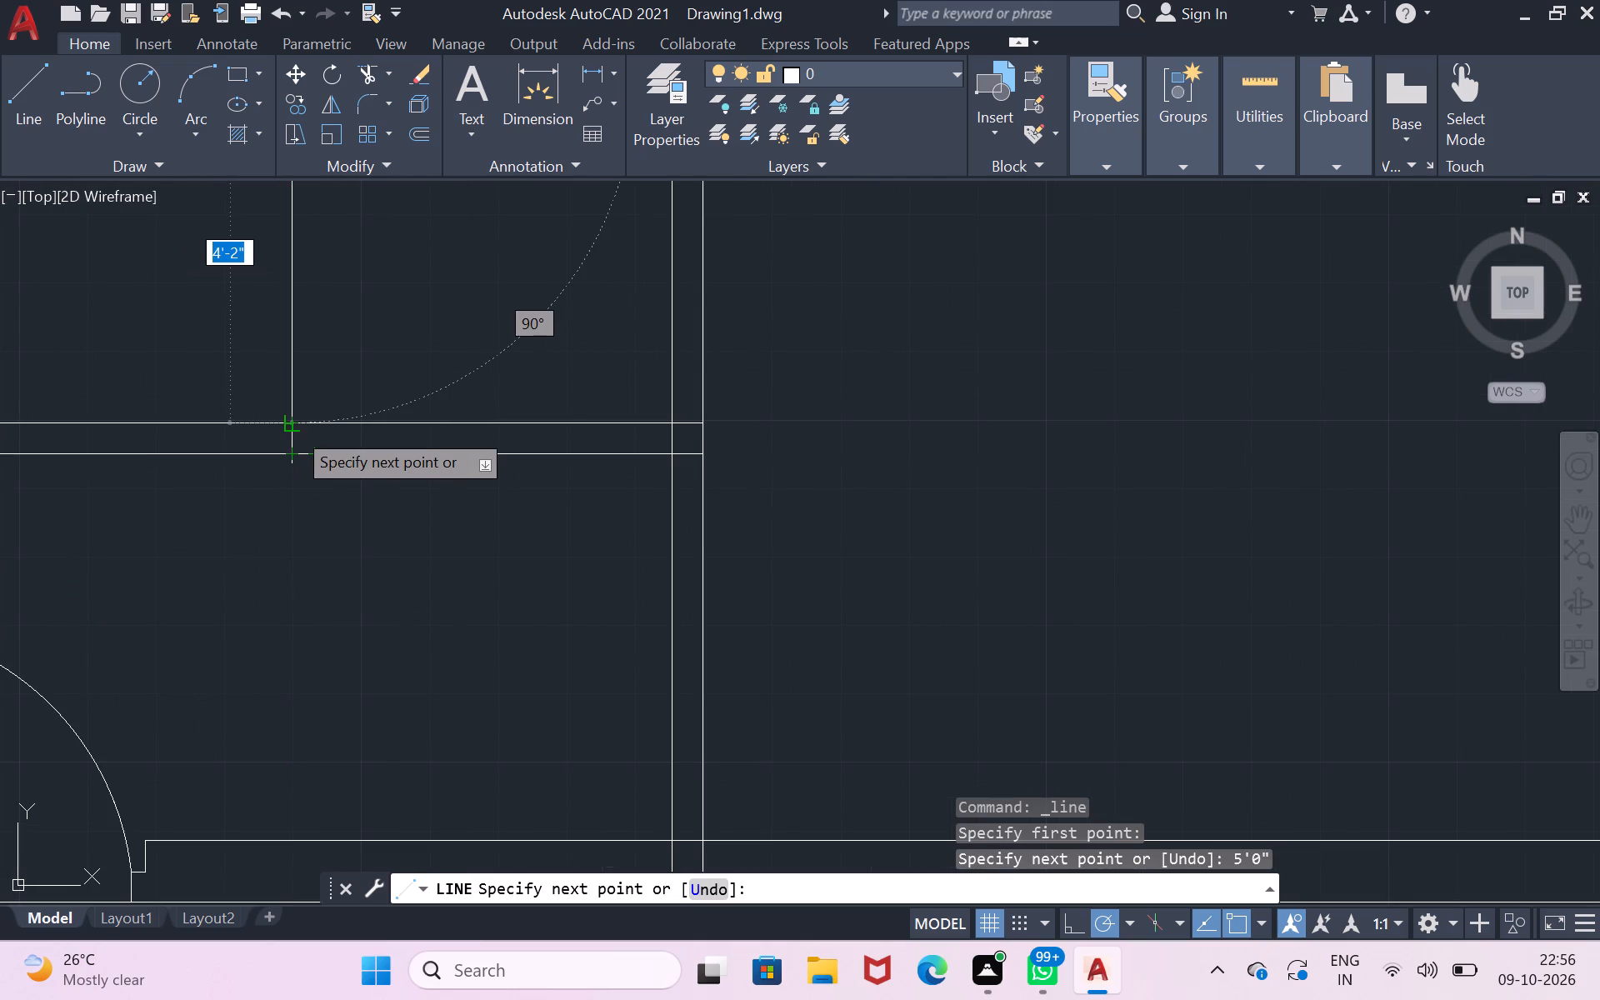
pyautogui.click(293, 427)
pyautogui.scroll(-2, 344, 411)
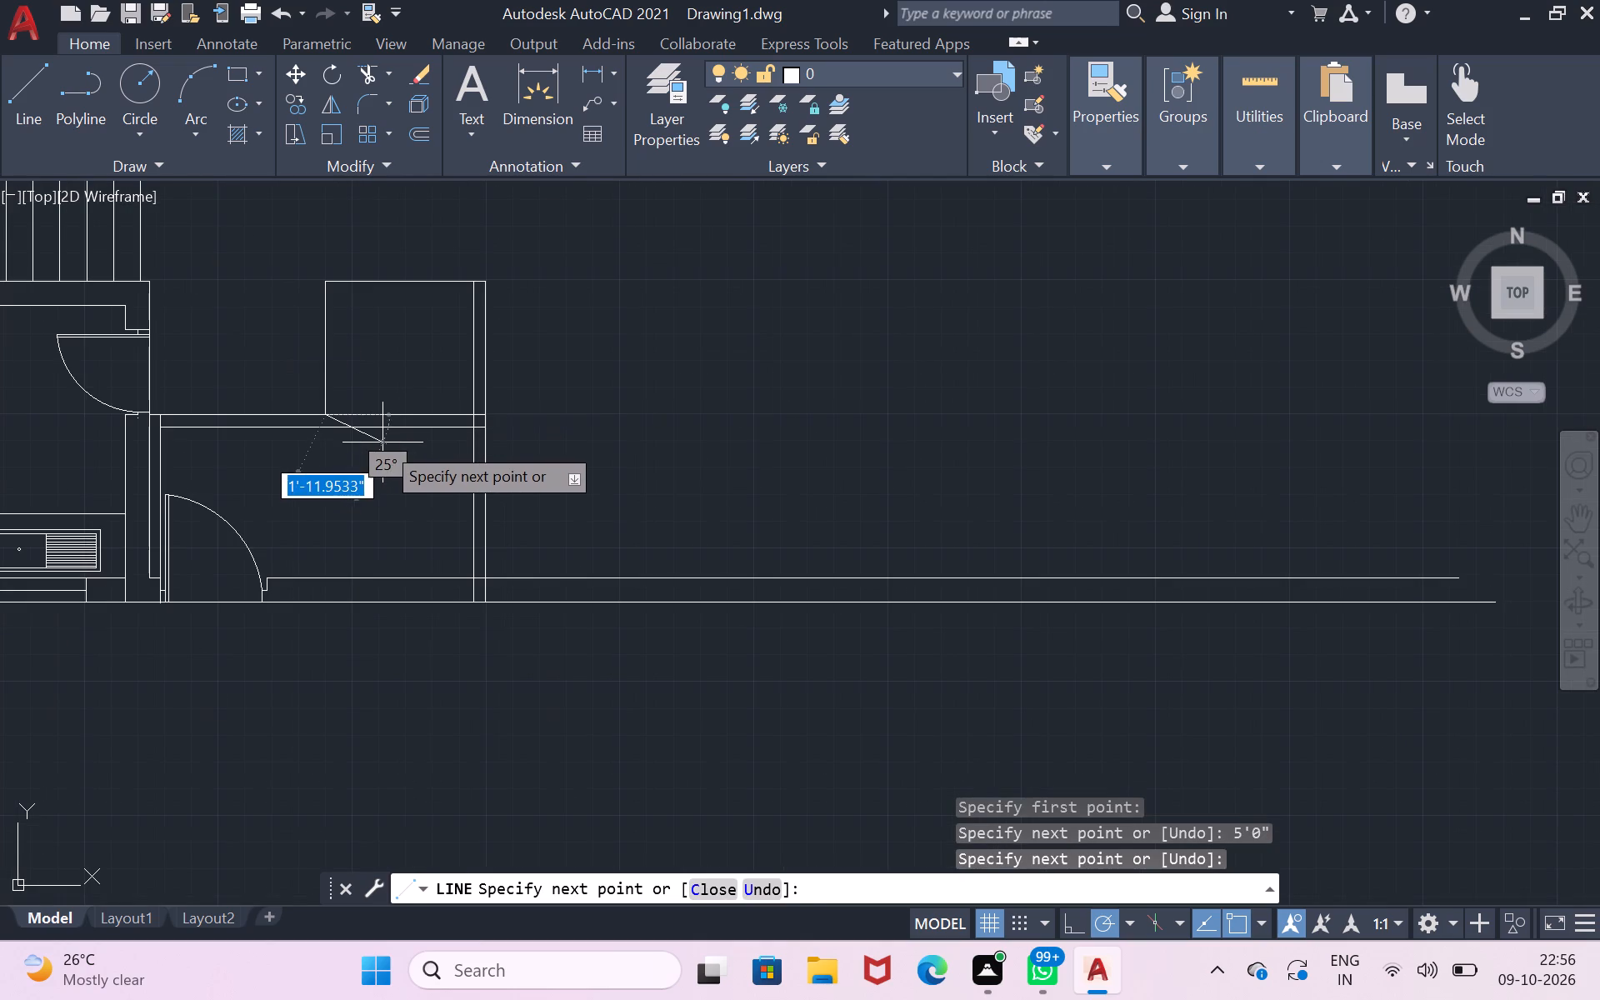
pyautogui.press('Return')
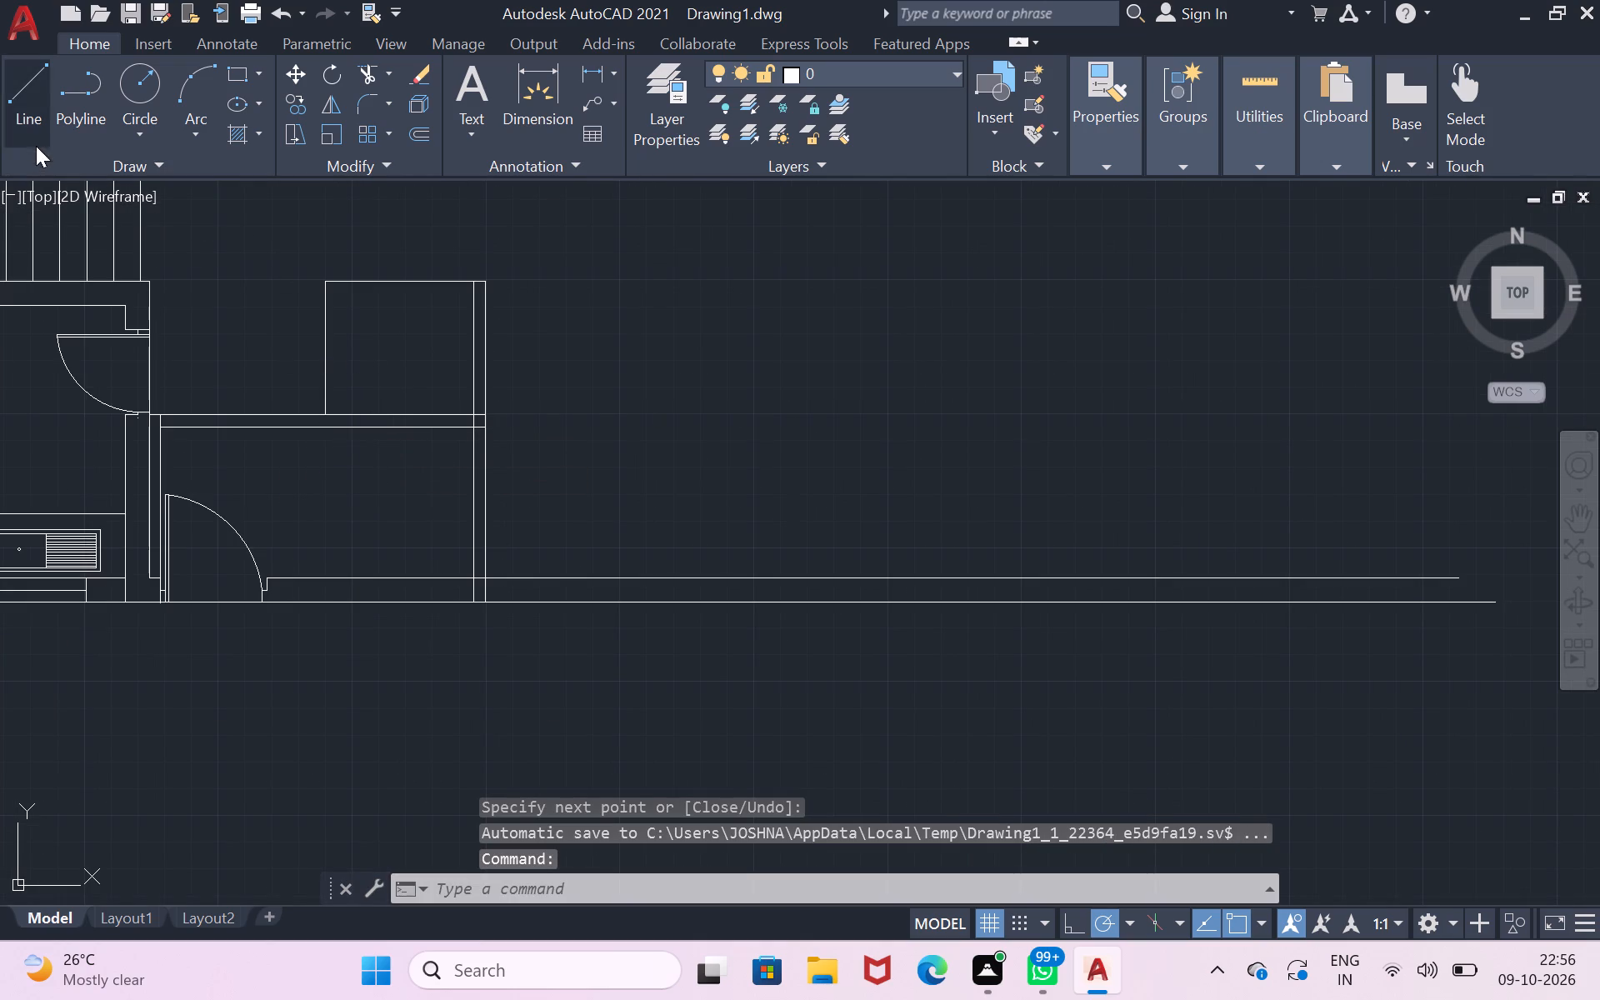
# Offset the new small room's upper and left lines inward by 4.5".
pyautogui.doubleClick(31, 126)
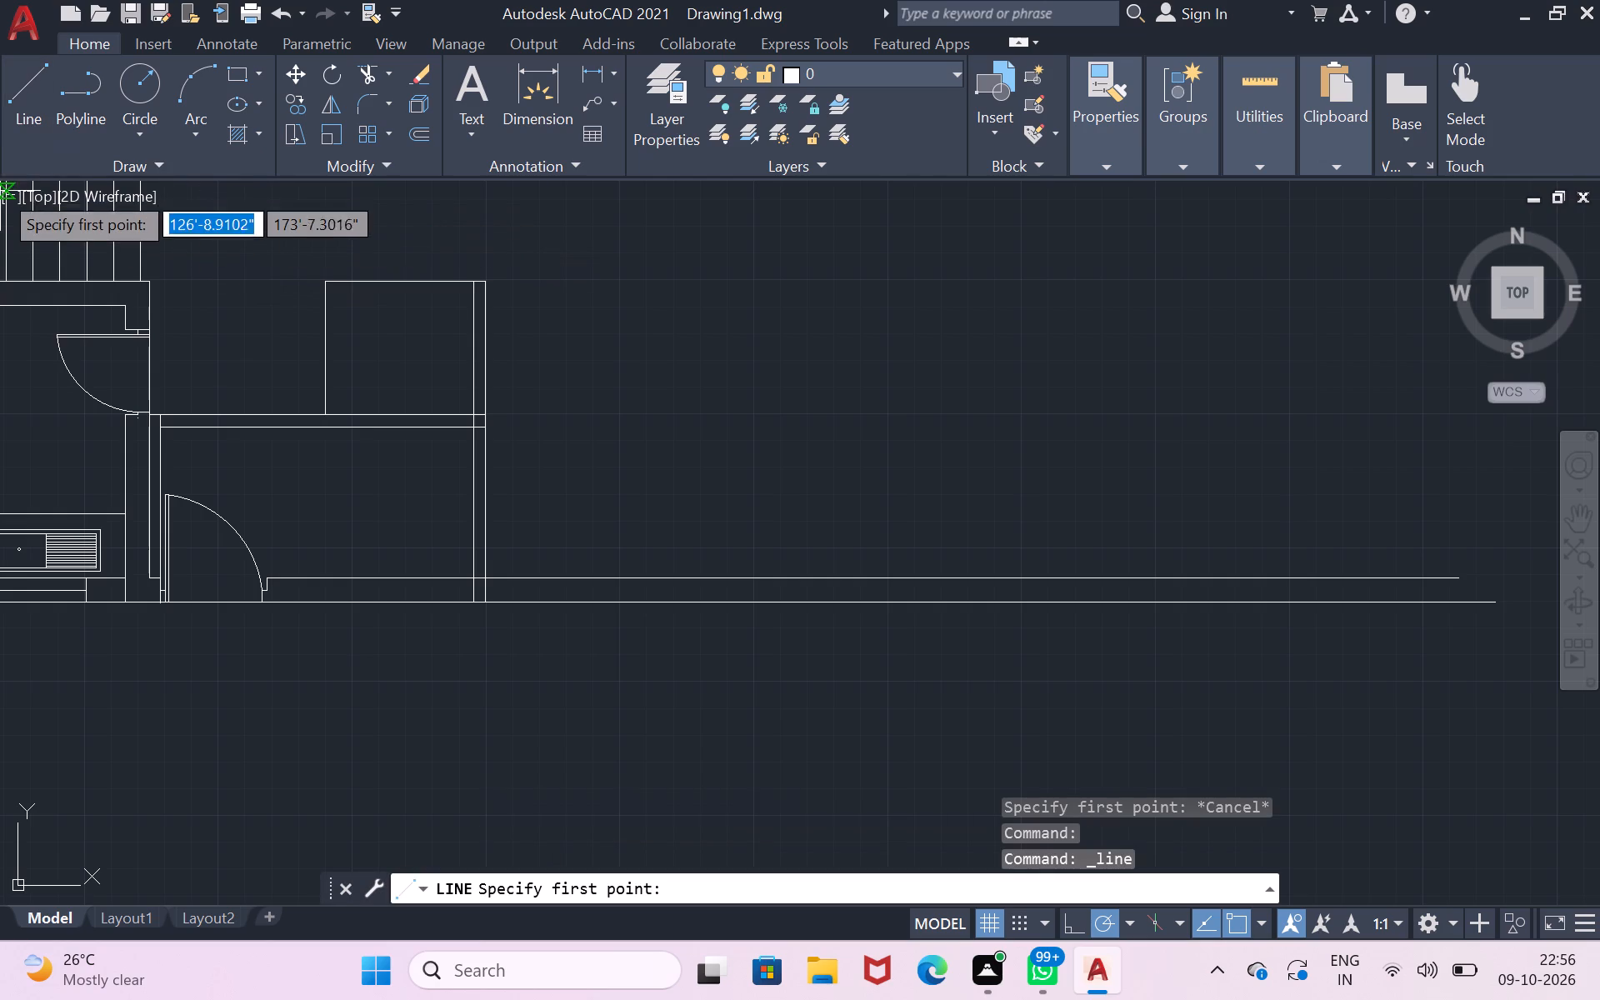
pyautogui.press('Escape')
pyautogui.press('o')
pyautogui.press('Return')
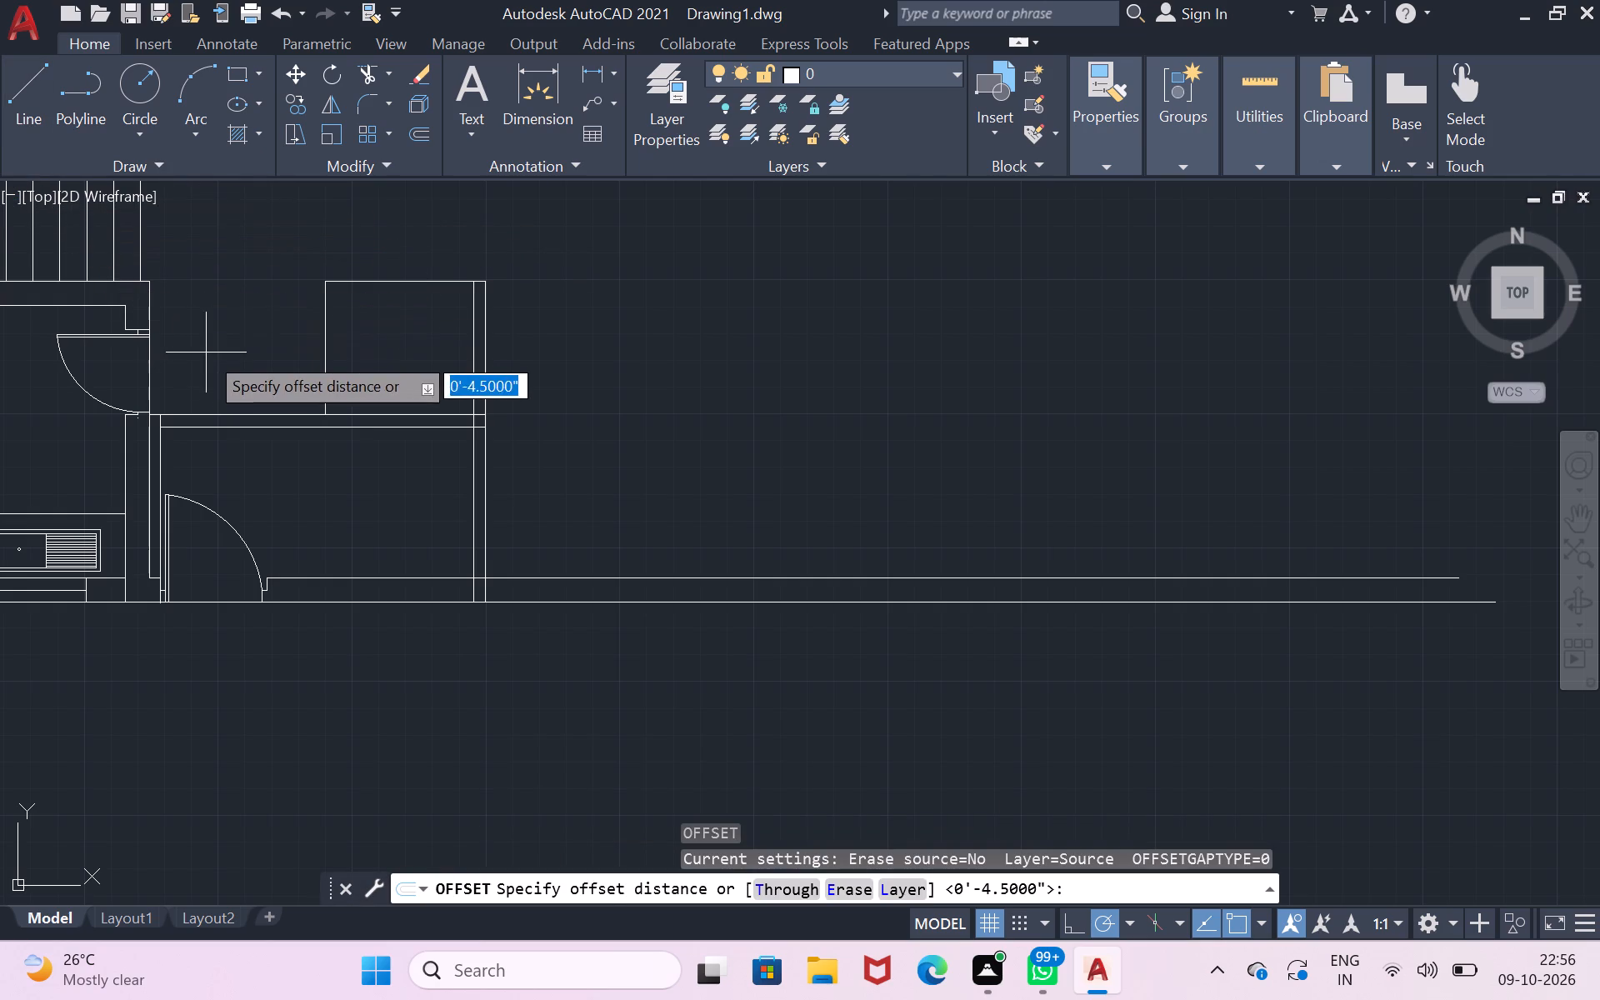
pyautogui.click(329, 333)
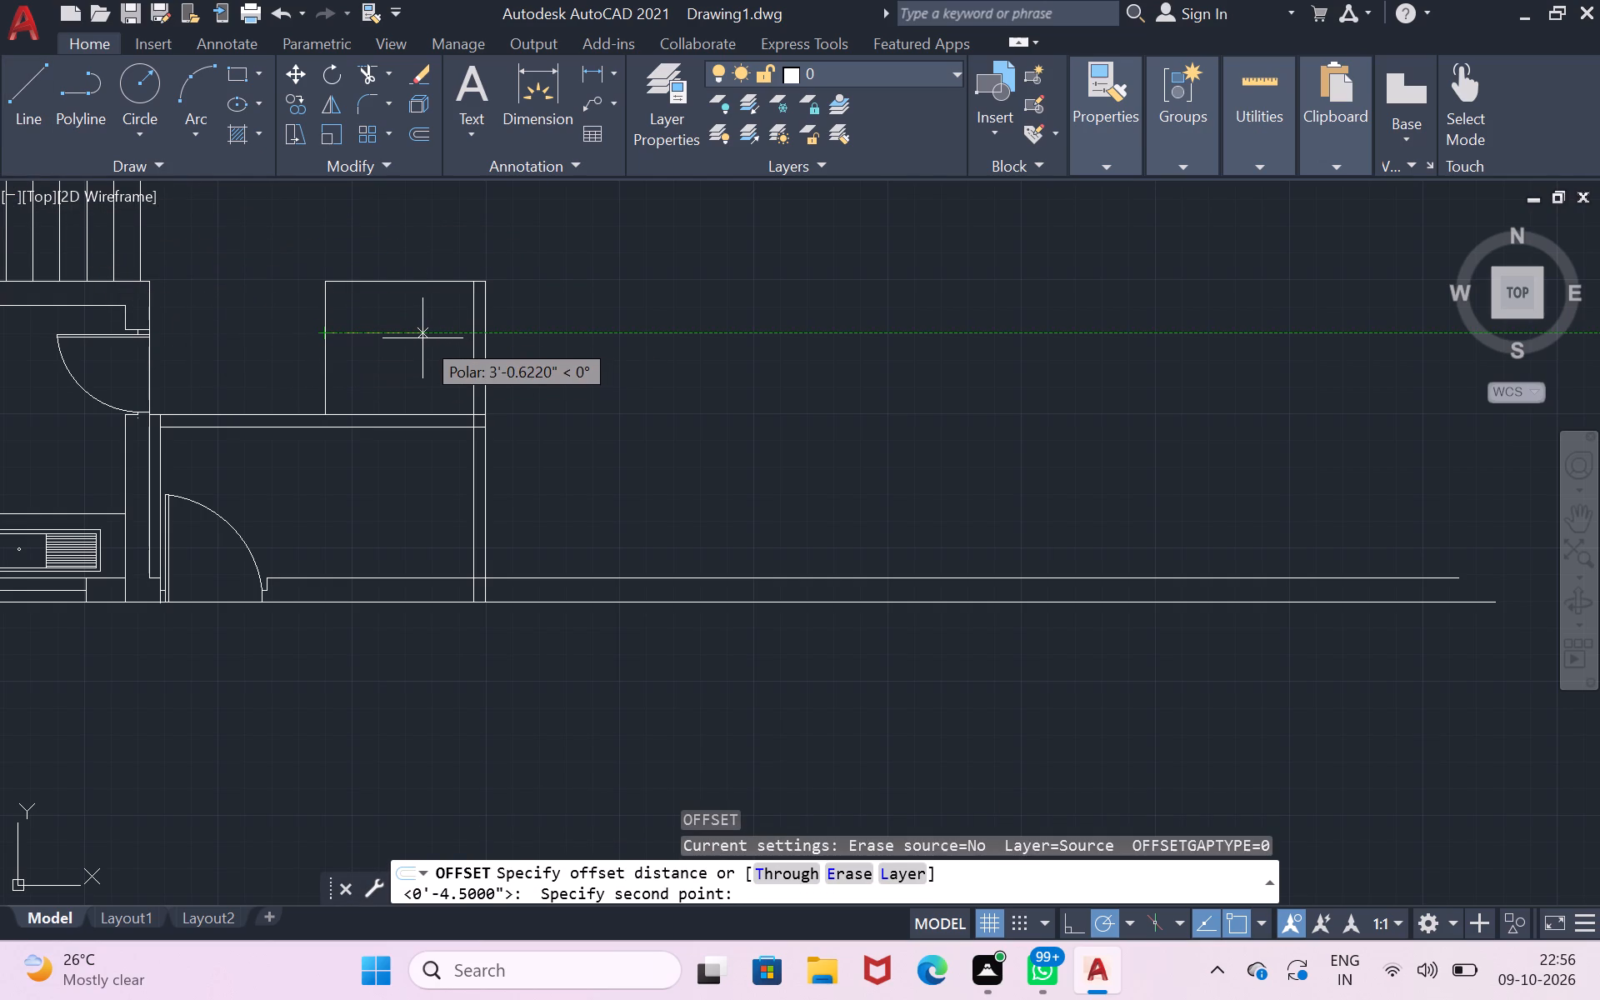
pyautogui.press('5')
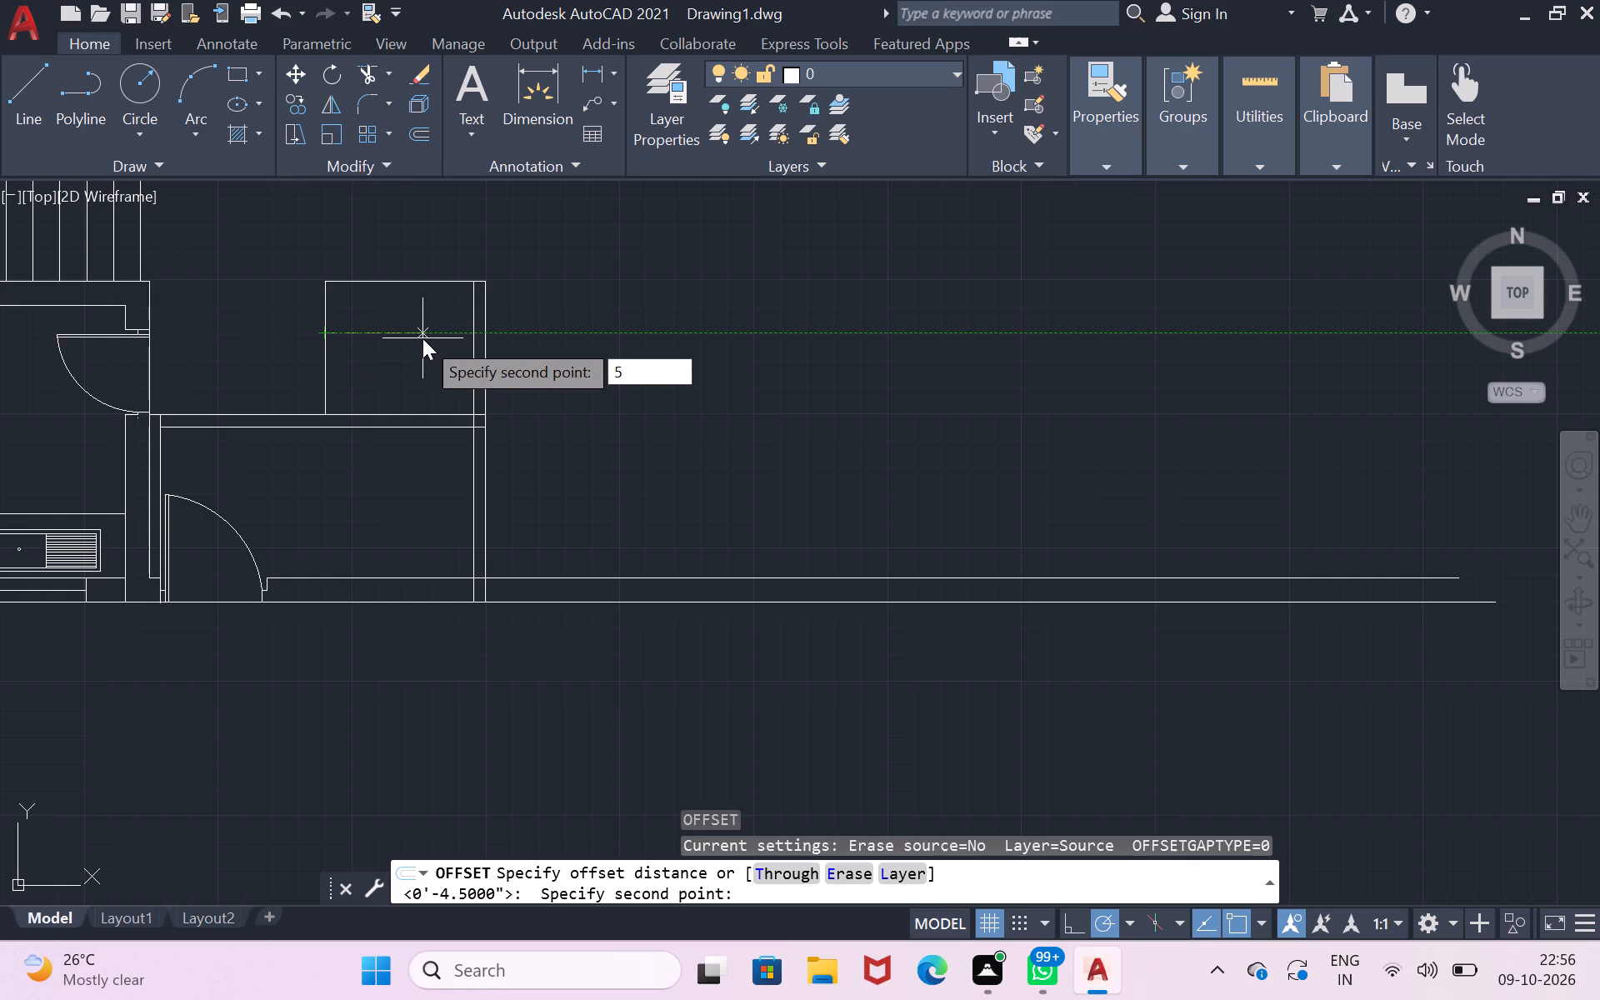
pyautogui.press('BackSpace')
pyautogui.write('4.5')
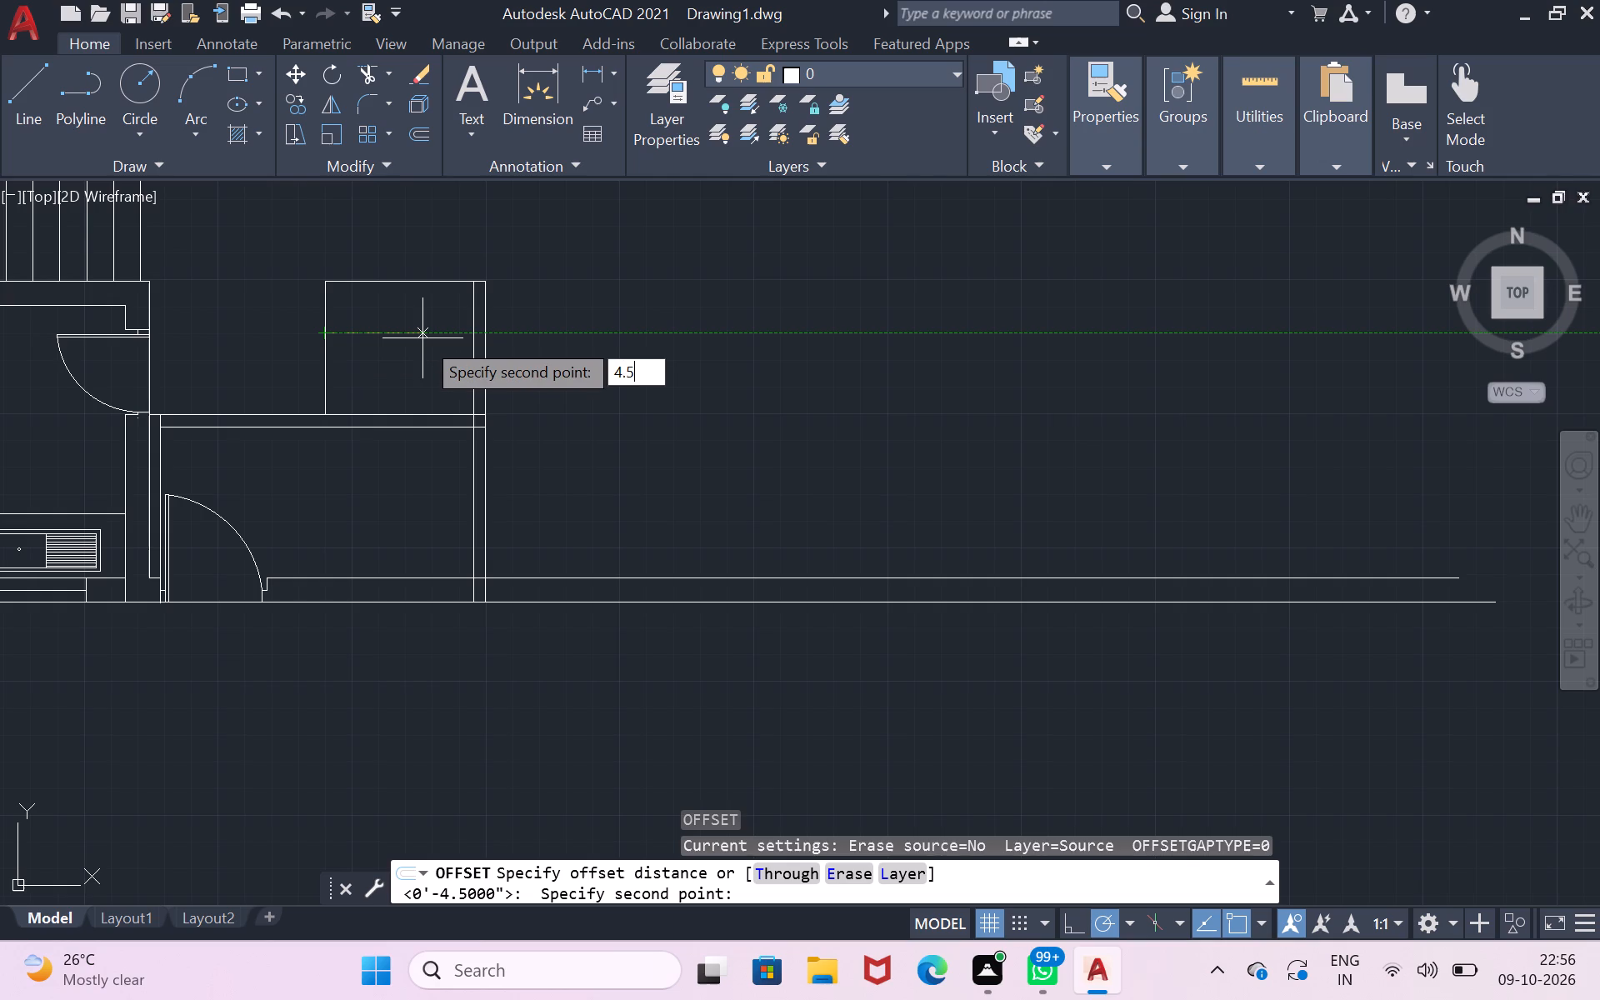
pyautogui.hotkey('shift', '"')
pyautogui.press('Return')
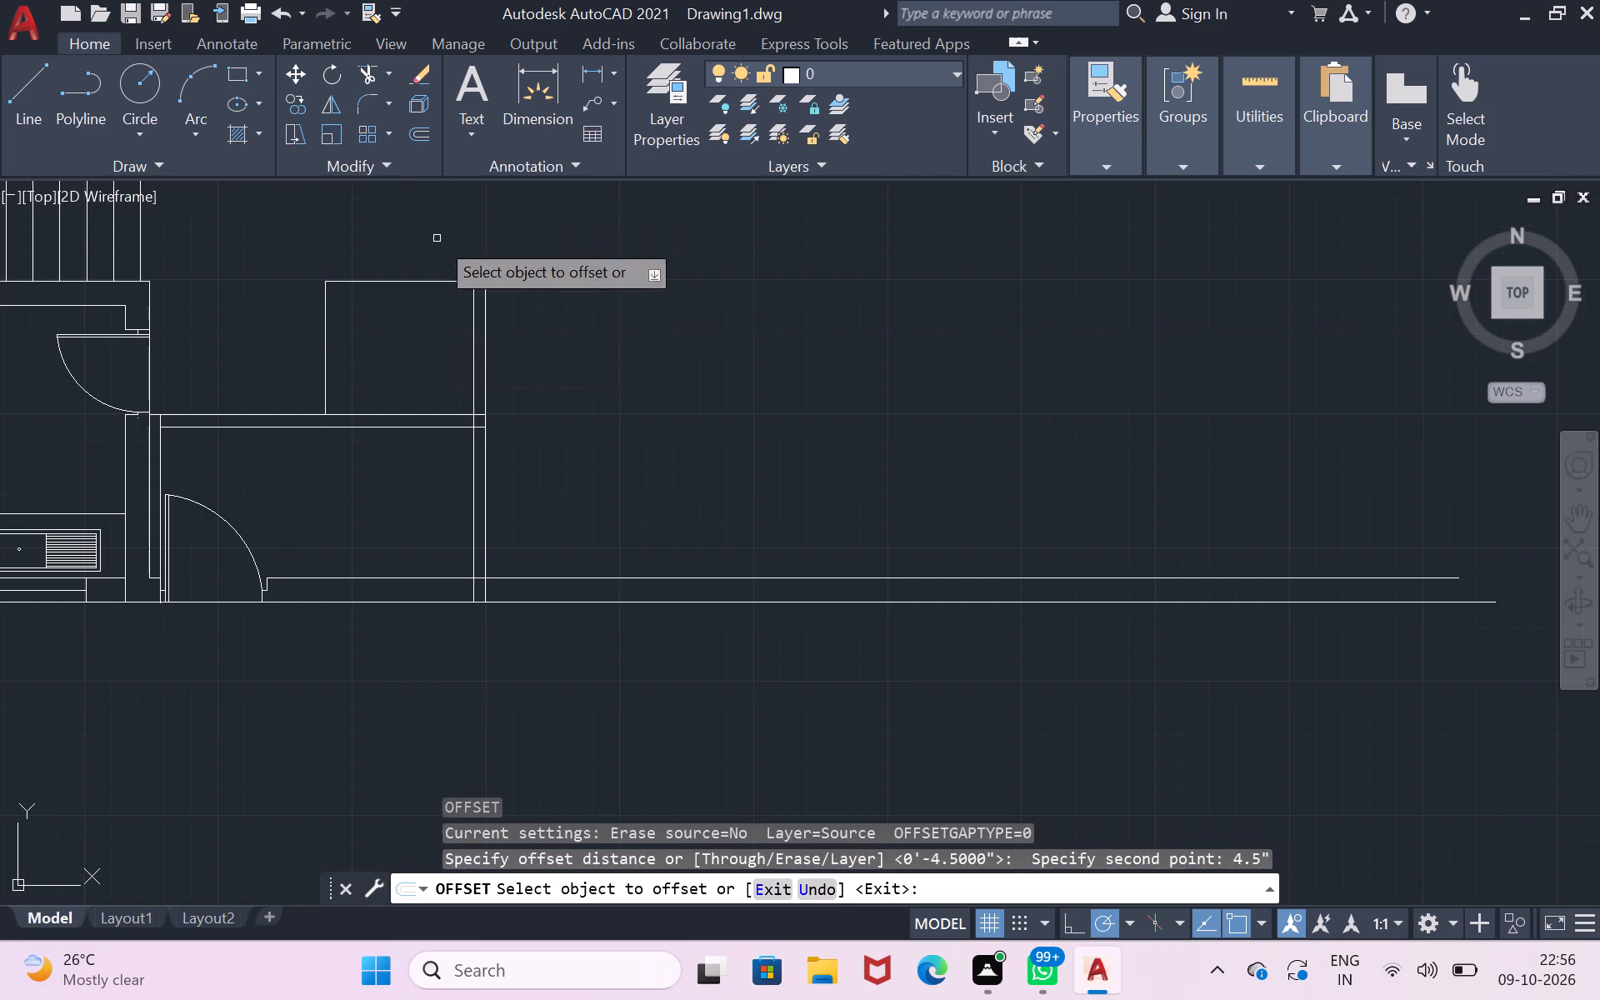
pyautogui.click(410, 284)
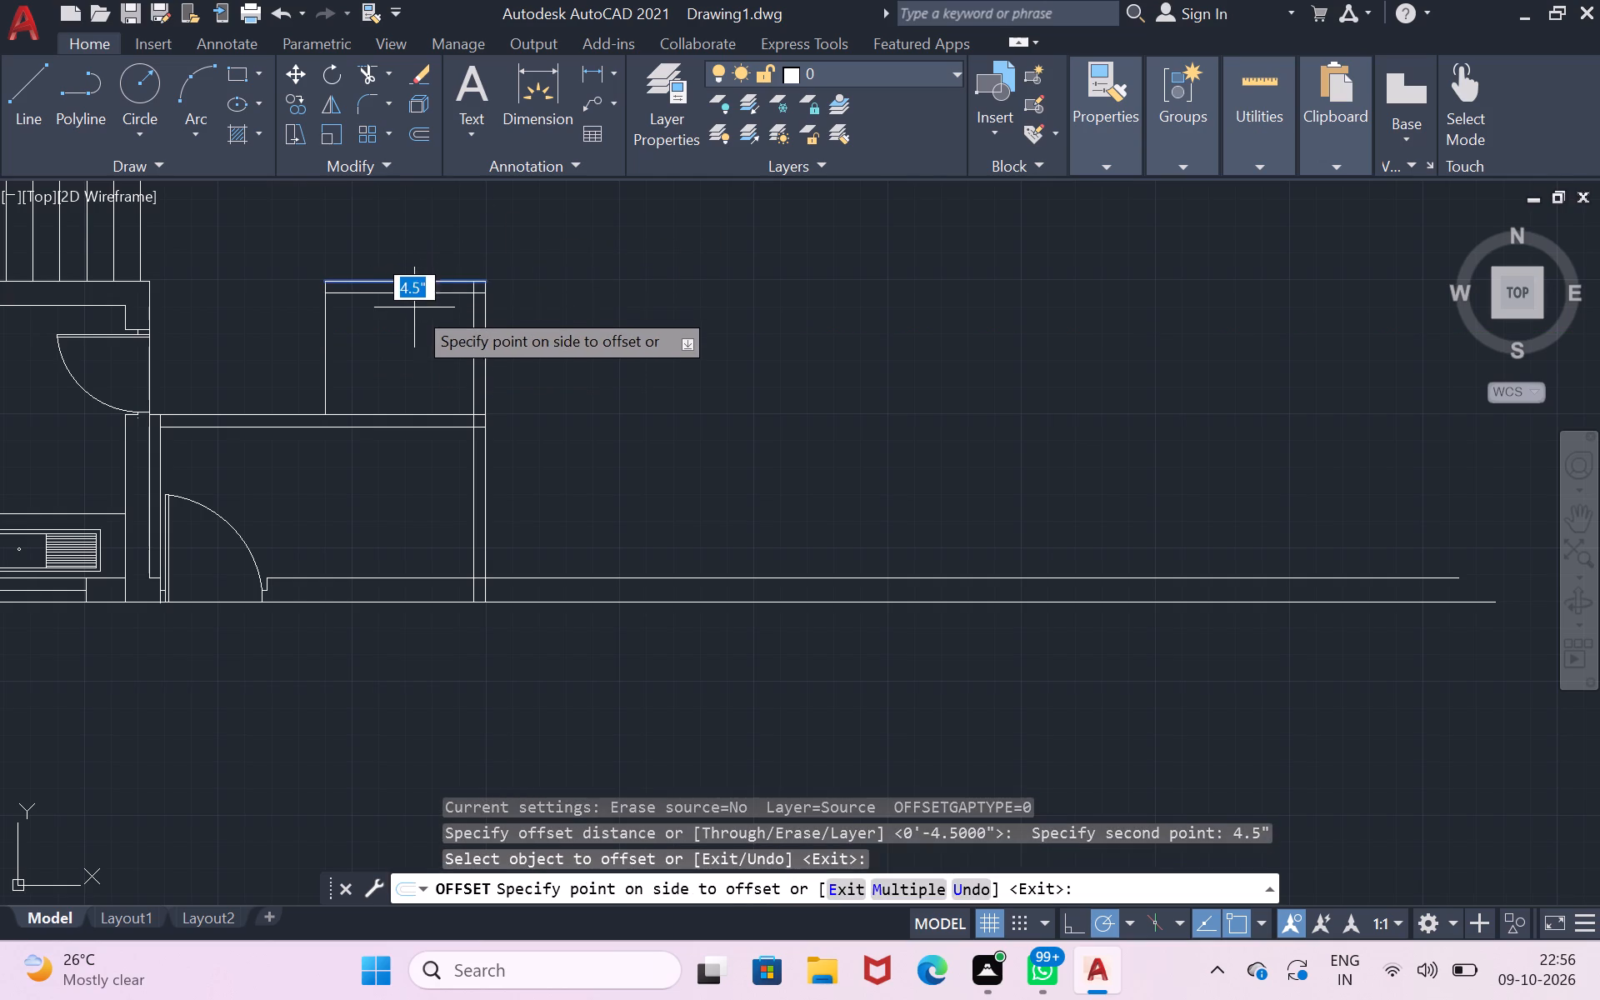
pyautogui.click(414, 307)
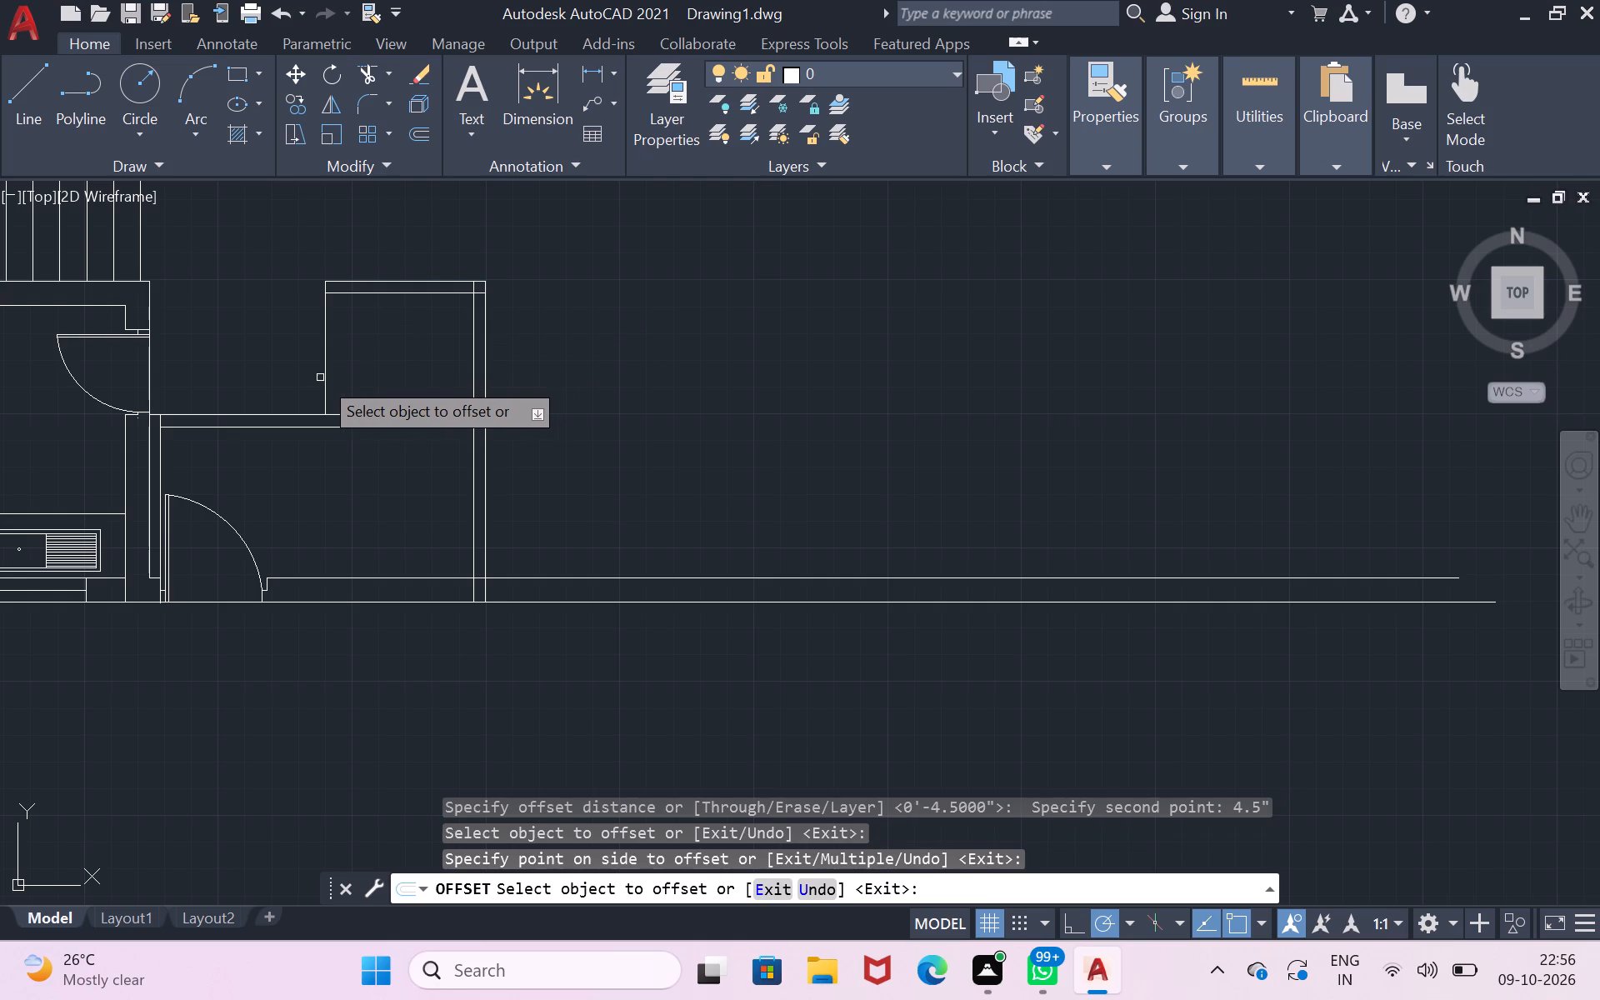
pyautogui.click(327, 373)
pyautogui.click(358, 374)
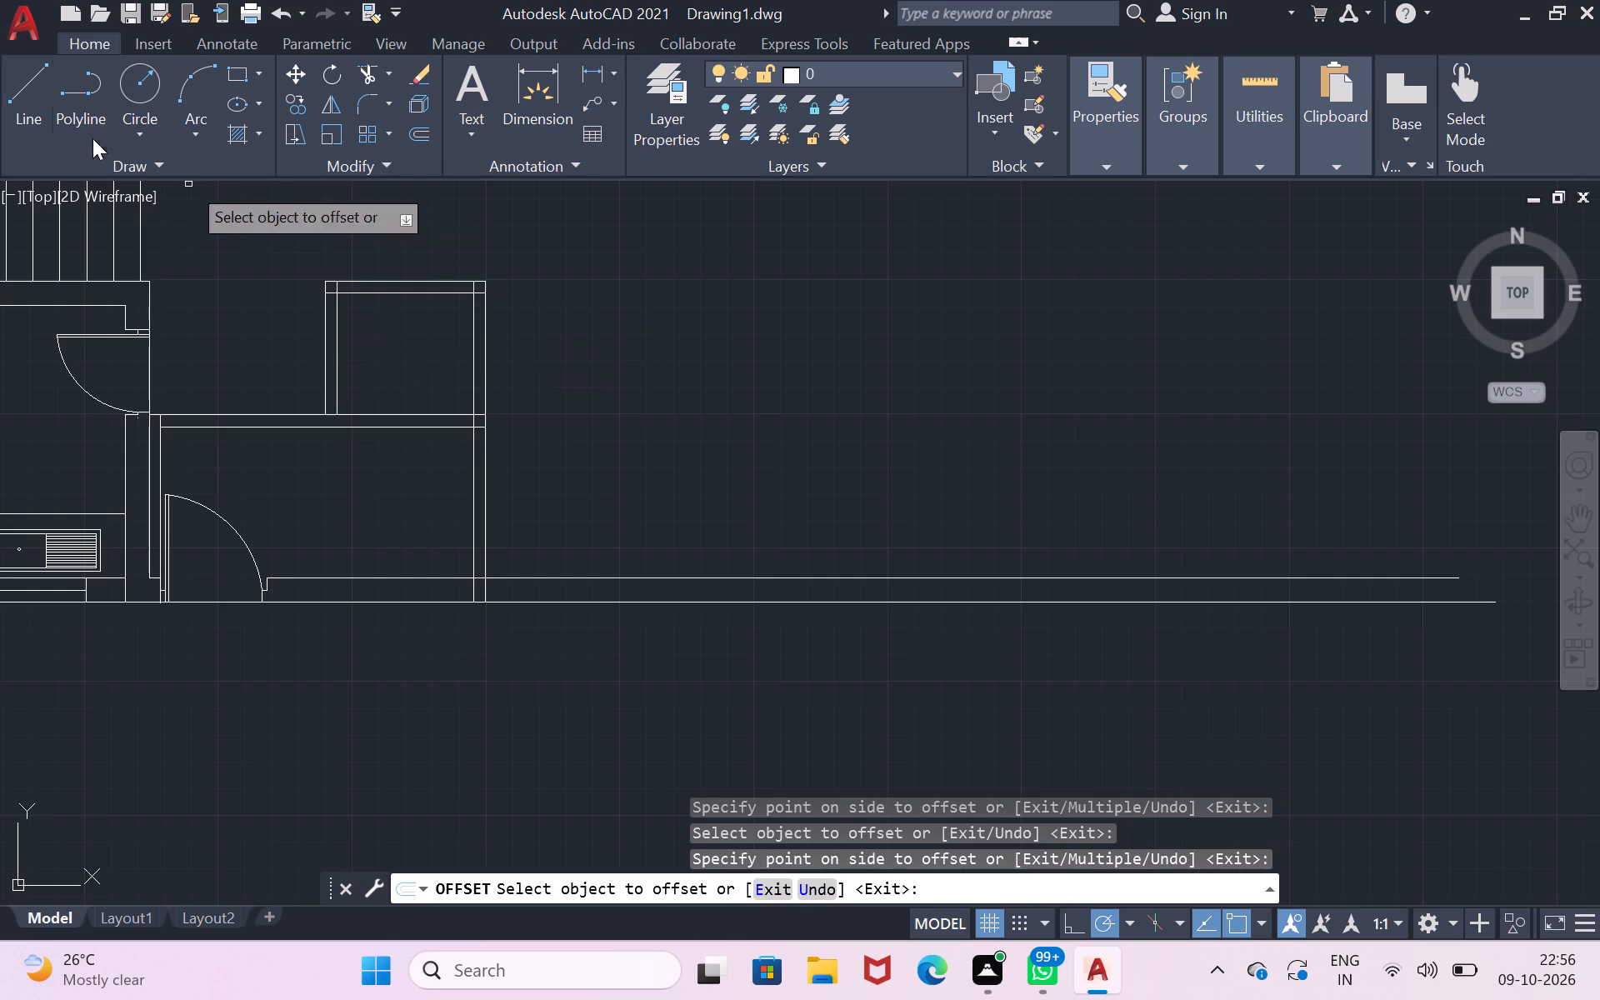
# Trim the overlapping wall segments at the small room's upper-left corner and at its two junctions with the entrance area's upper wall.
pyautogui.click(370, 77)
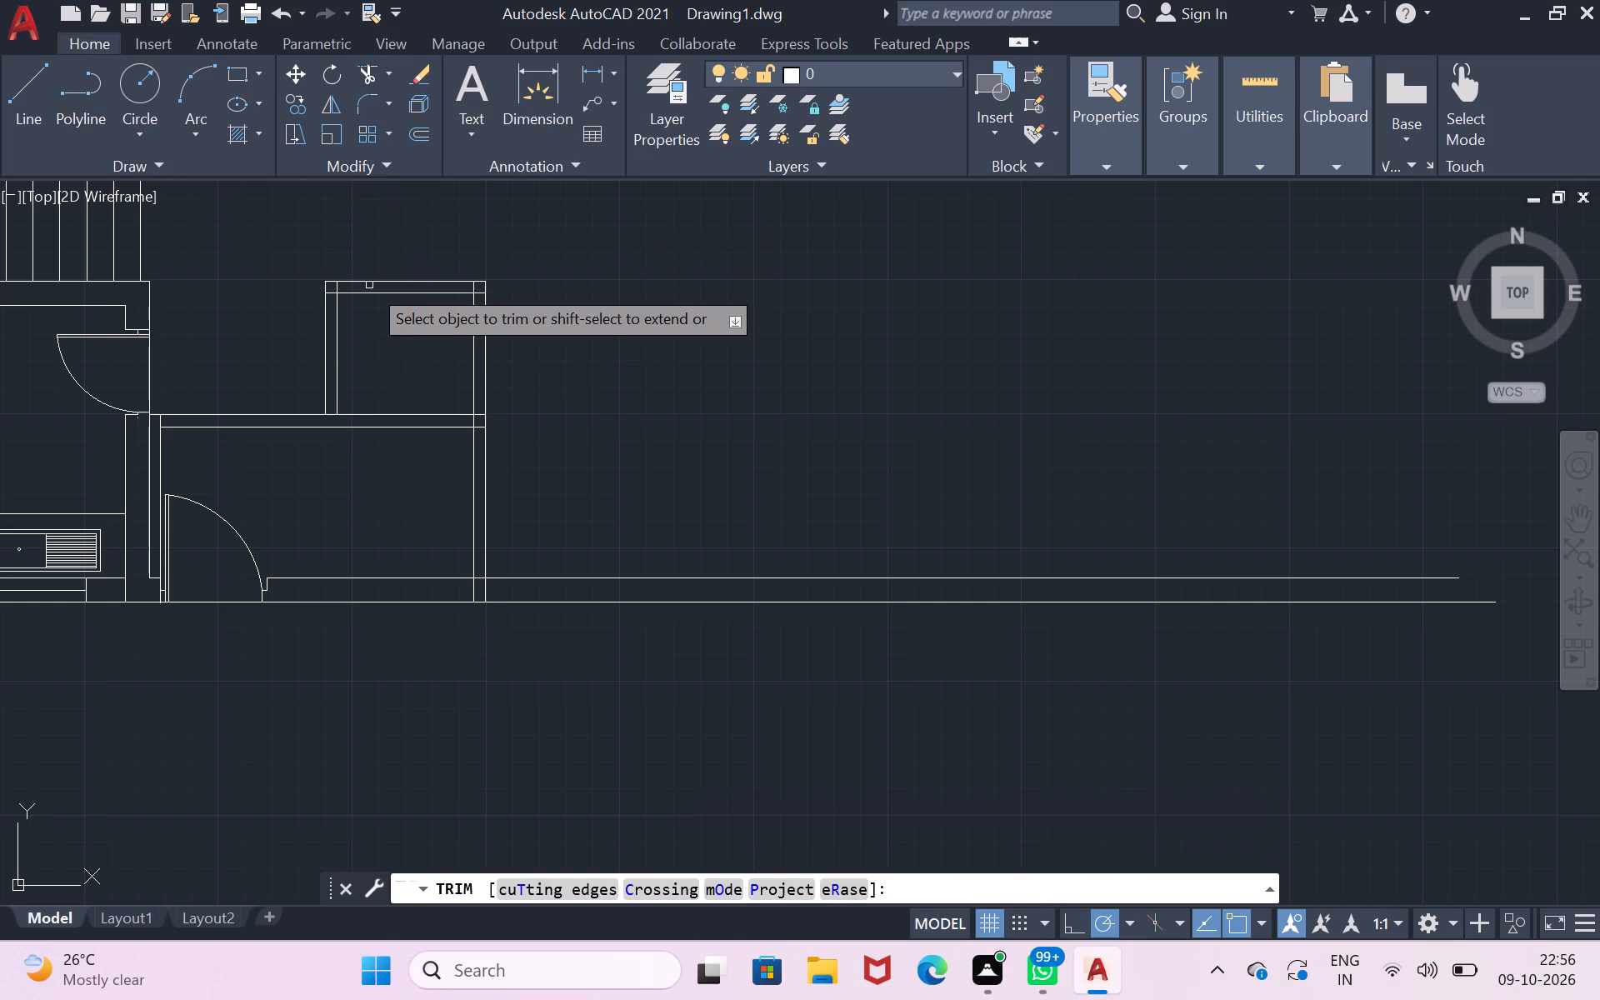
pyautogui.scroll(1, 357, 287)
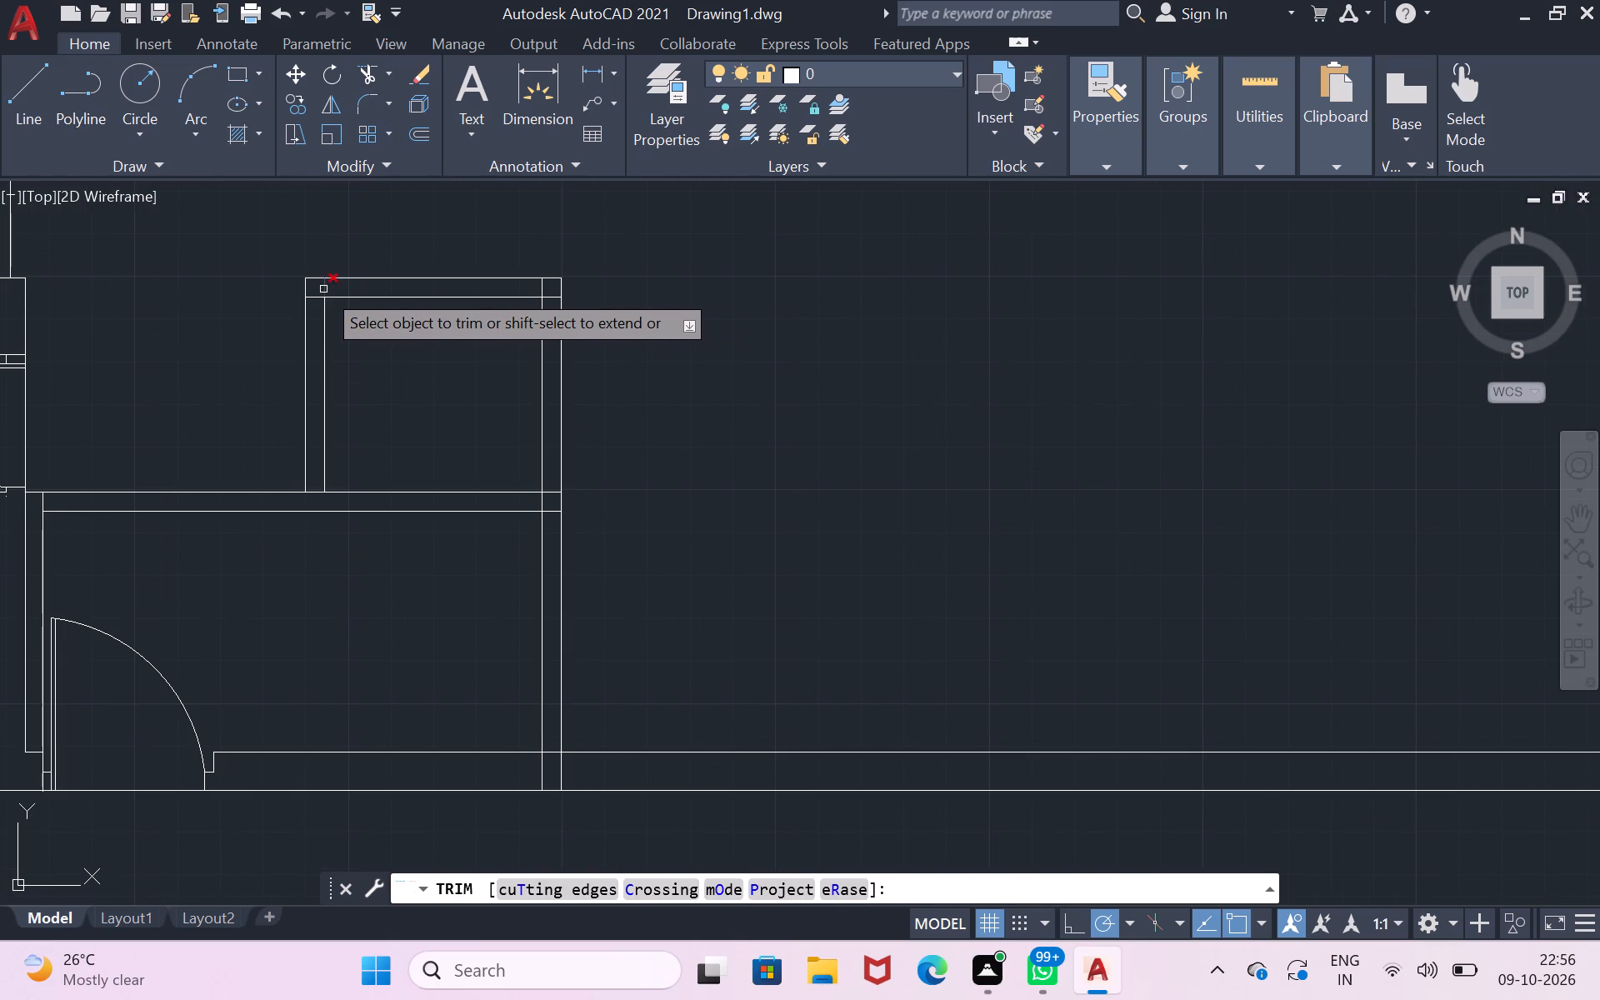
pyautogui.moveTo(323, 289); pyautogui.dragTo(312, 301)
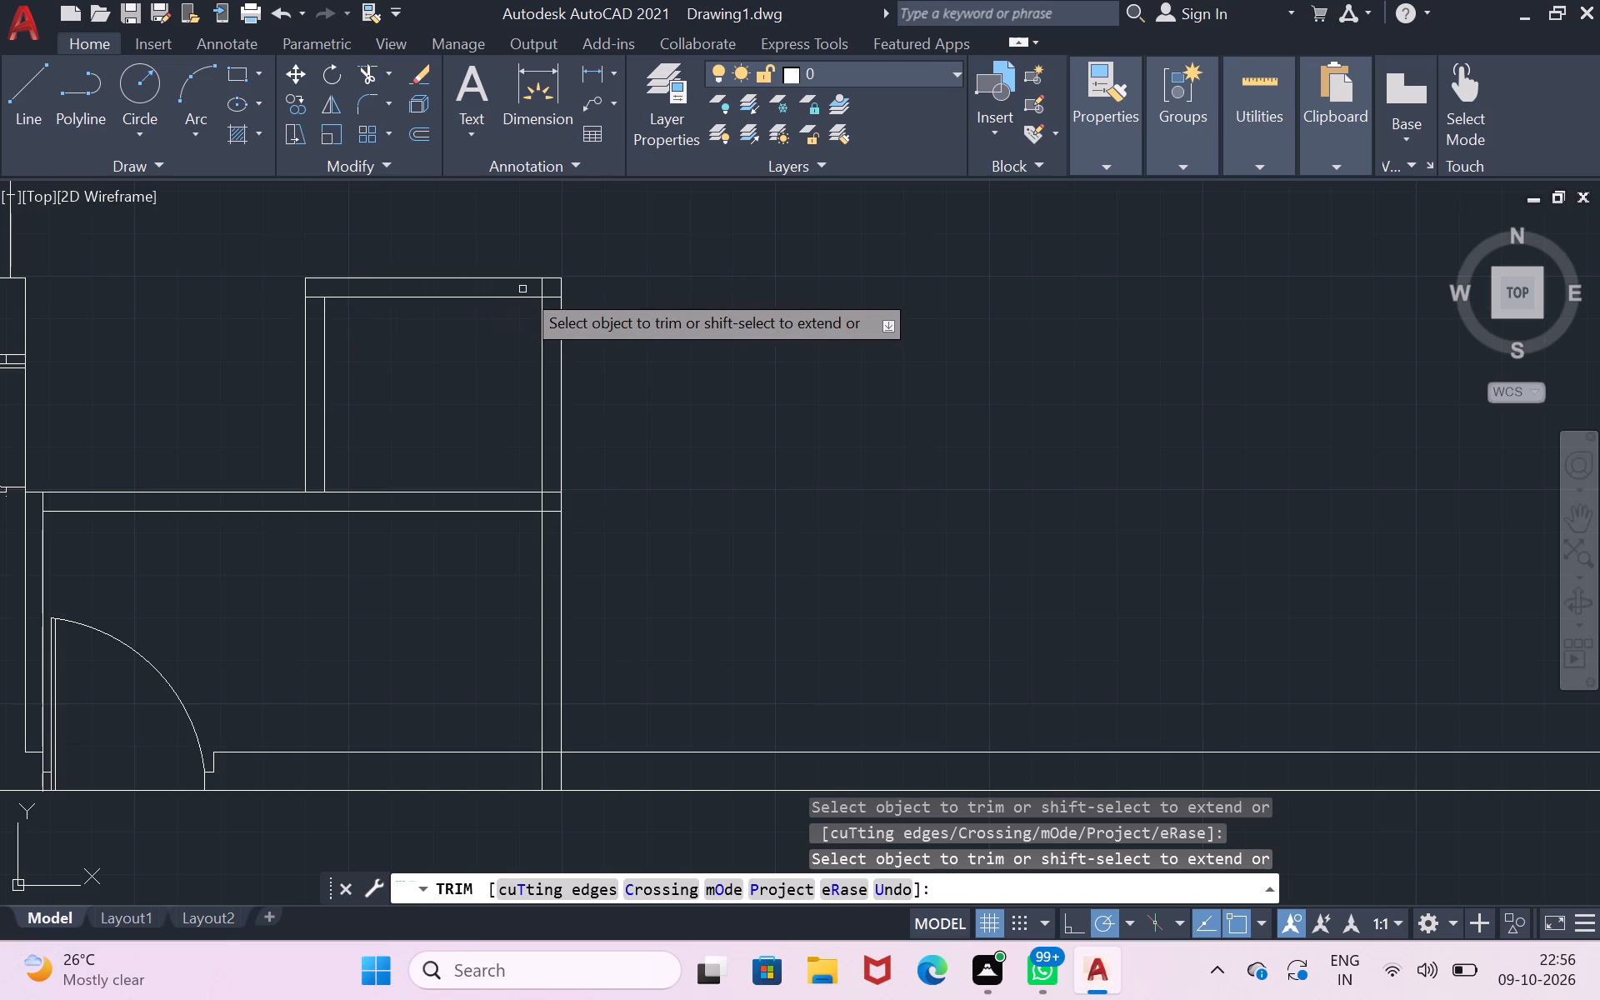
pyautogui.click(313, 488)
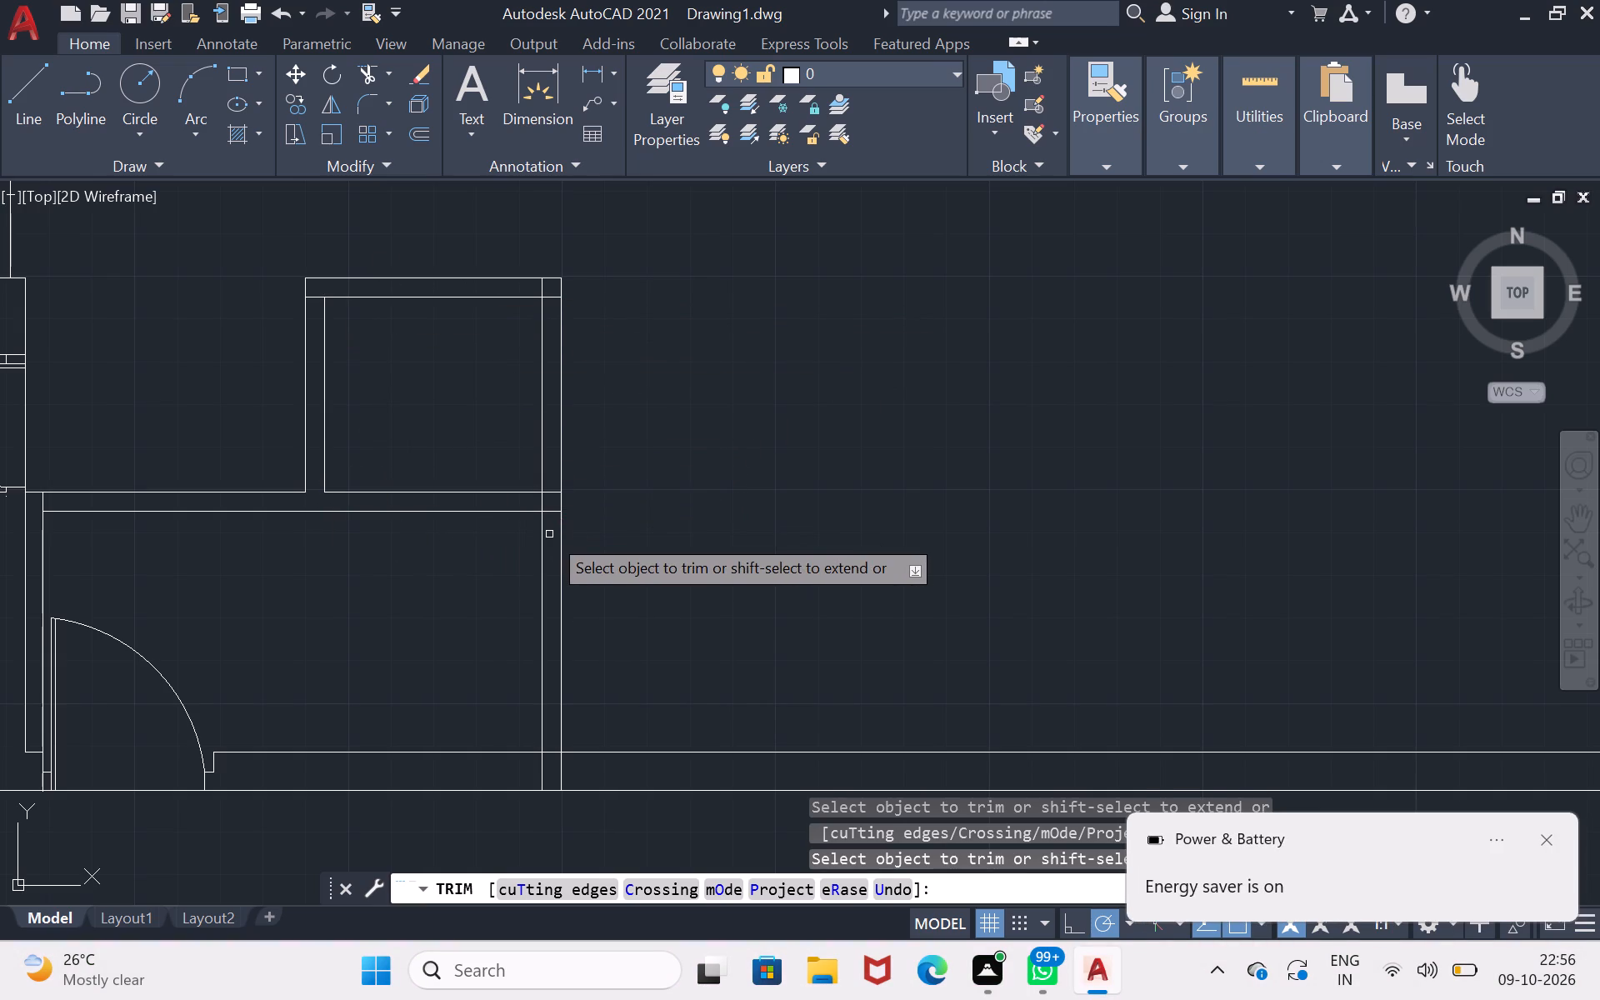
pyautogui.click(554, 489)
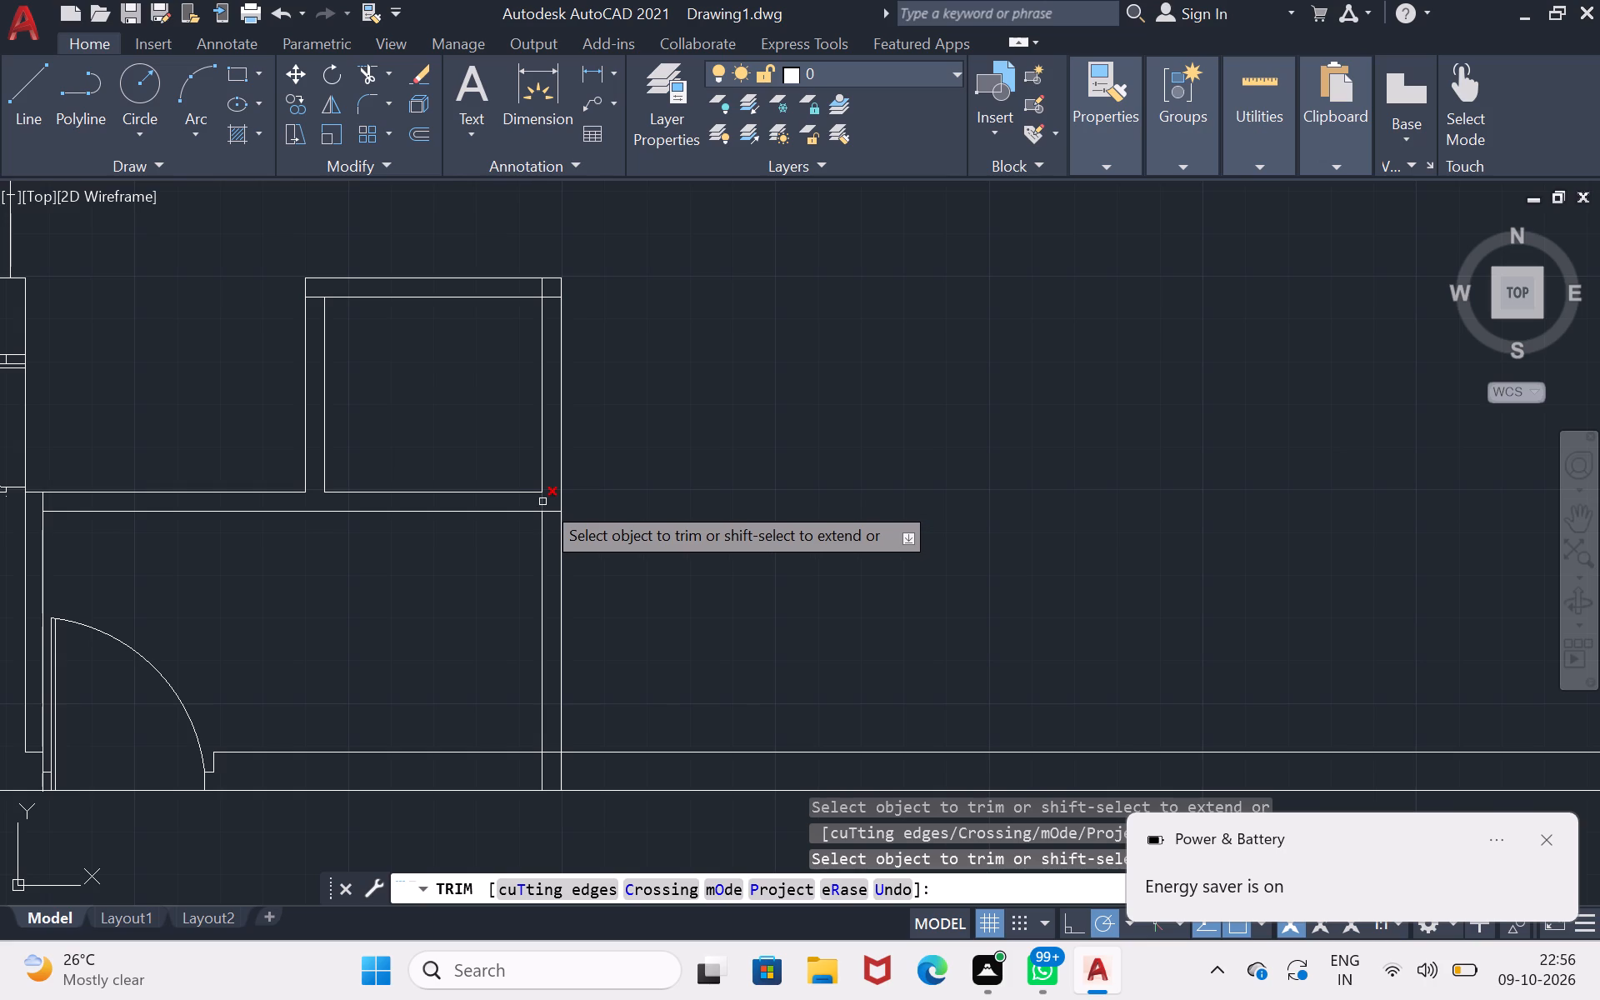
pyautogui.click(542, 502)
pyautogui.click(548, 508)
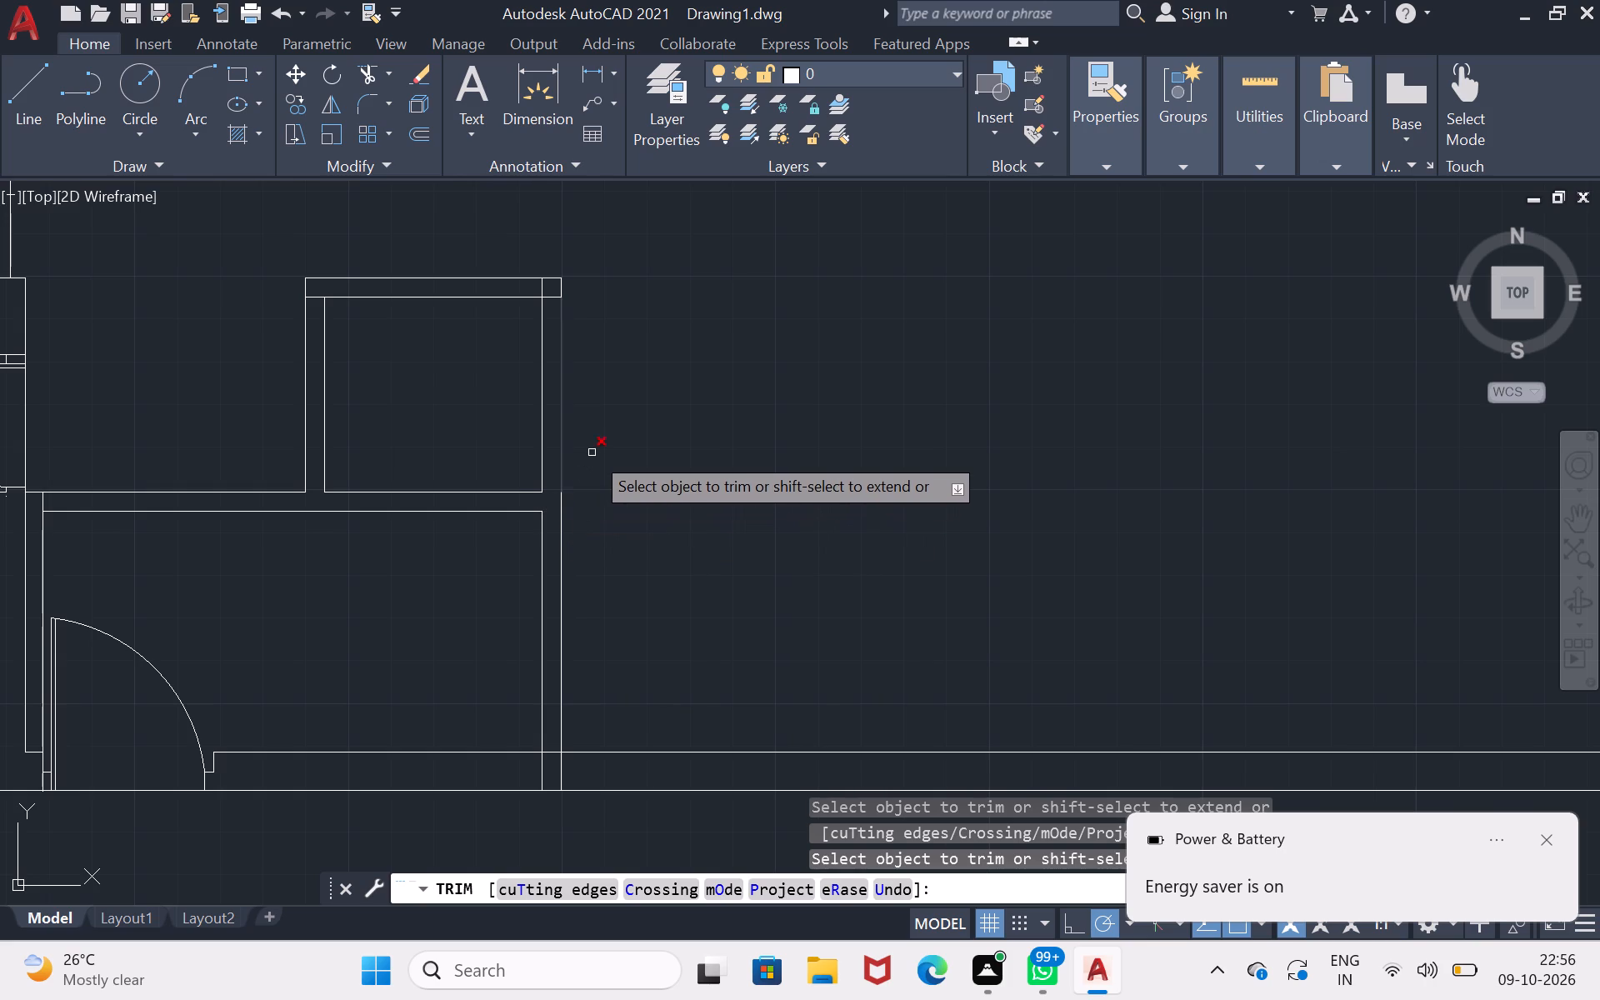
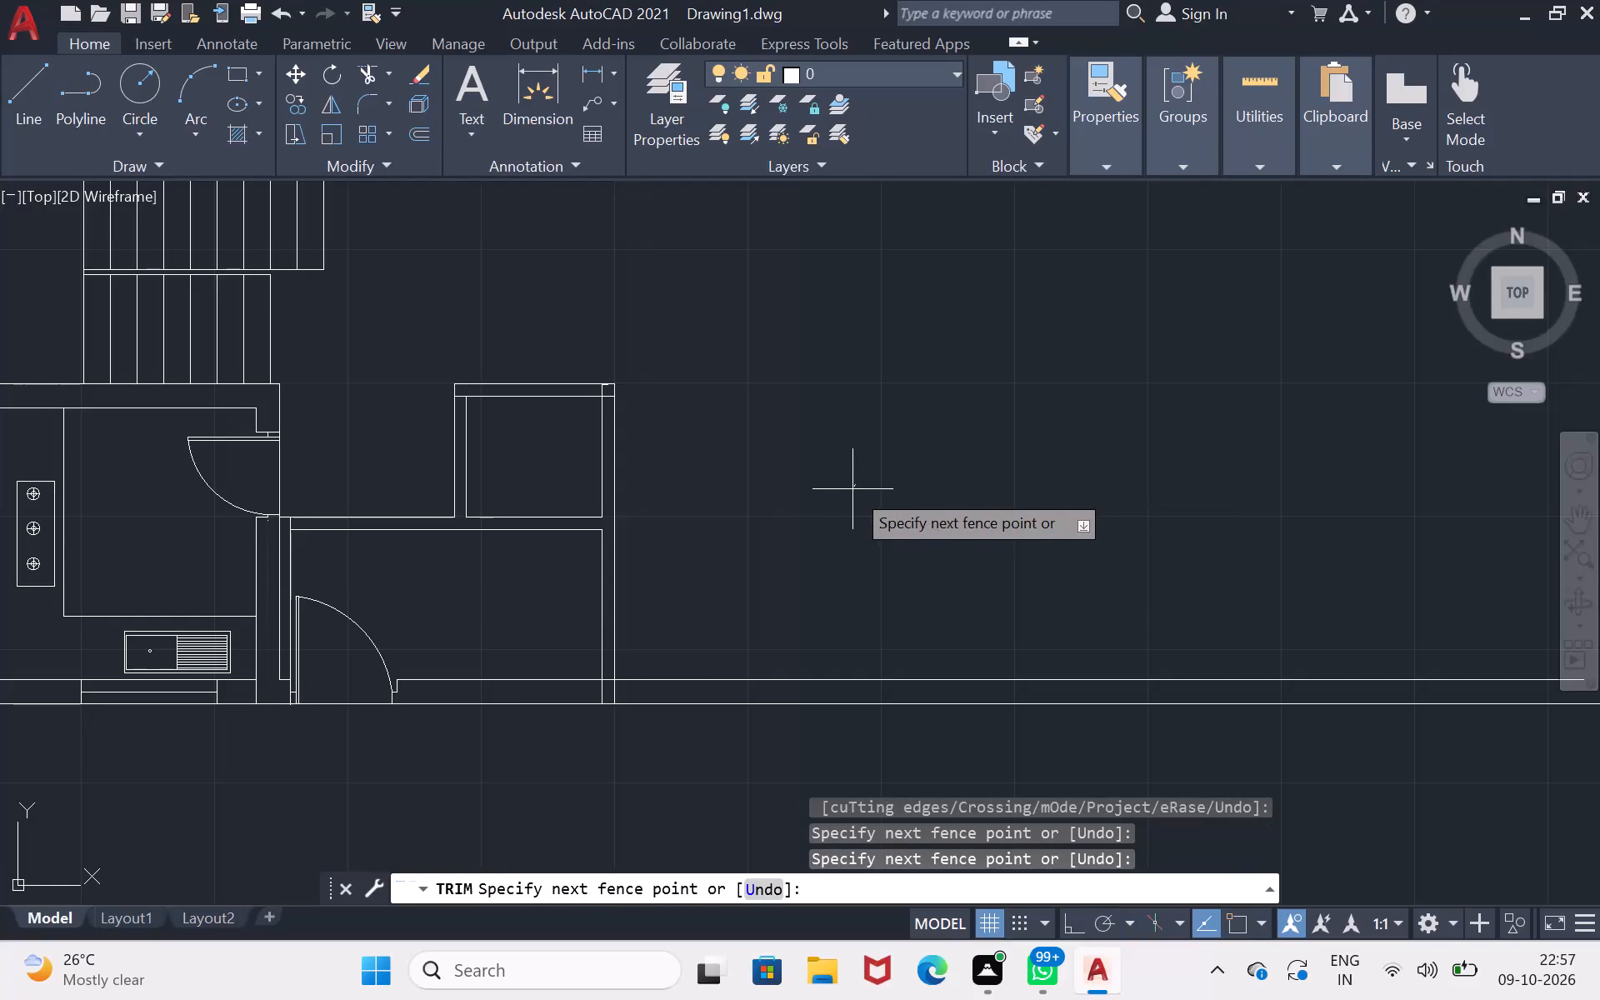
# Trim the leftover inner-line segment crossing the left wall at the small room's upper-left corner.
pyautogui.click(692, 547)
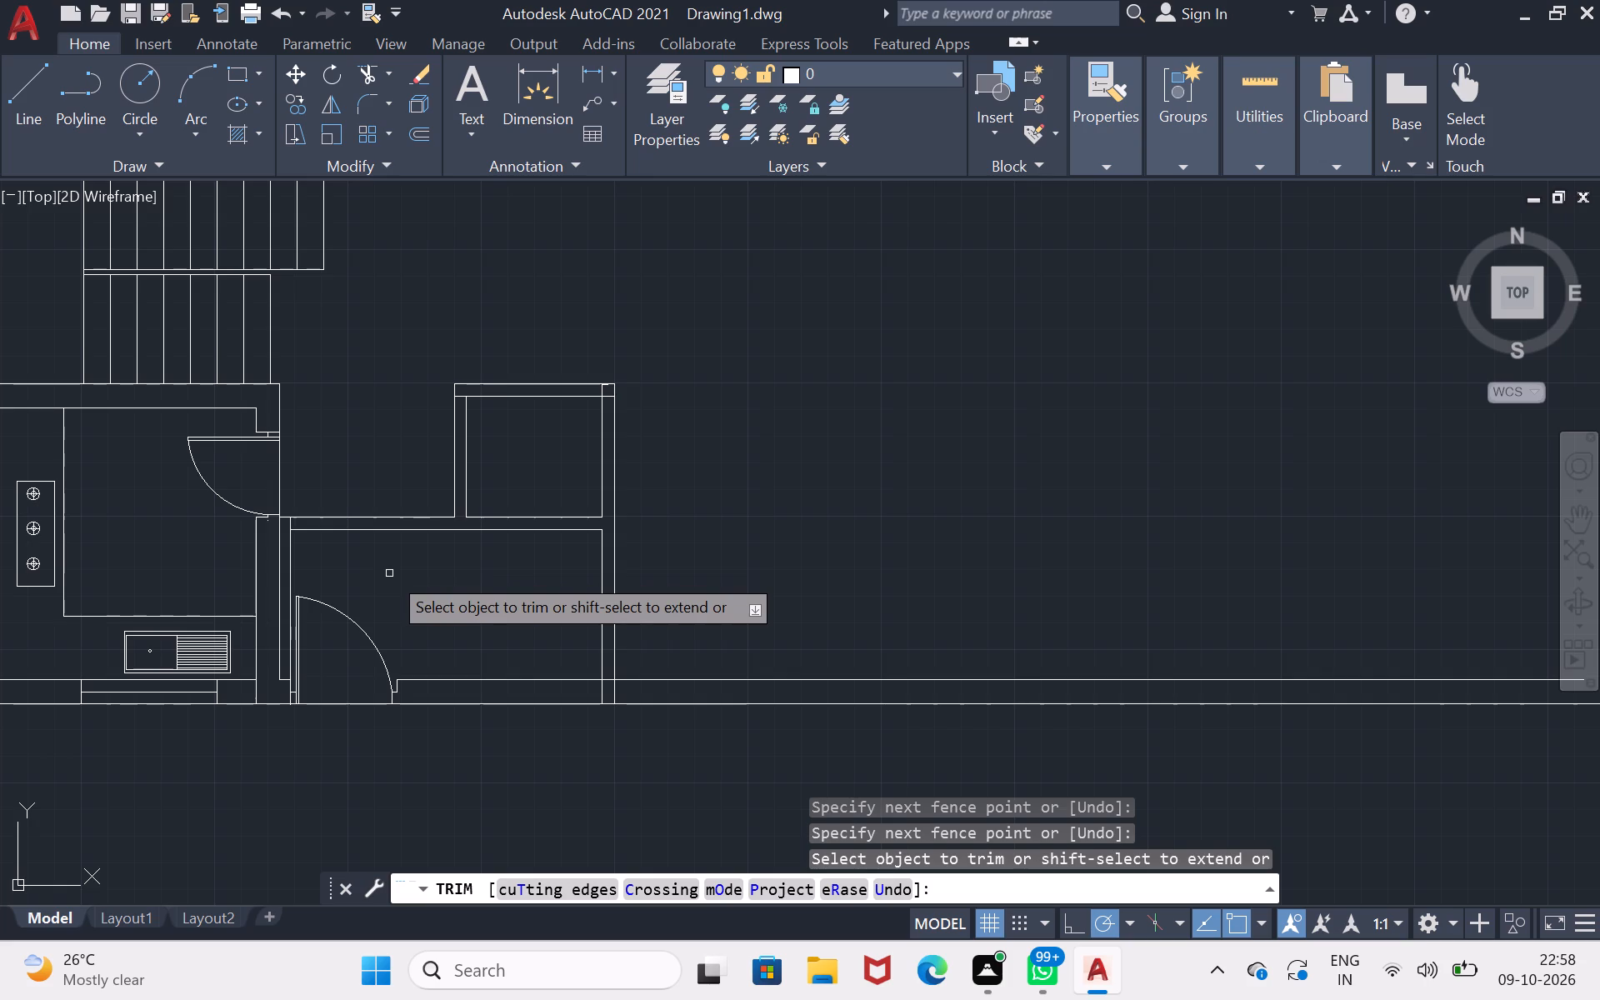
pyautogui.scroll(2, 388, 568)
pyautogui.scroll(-1, 392, 581)
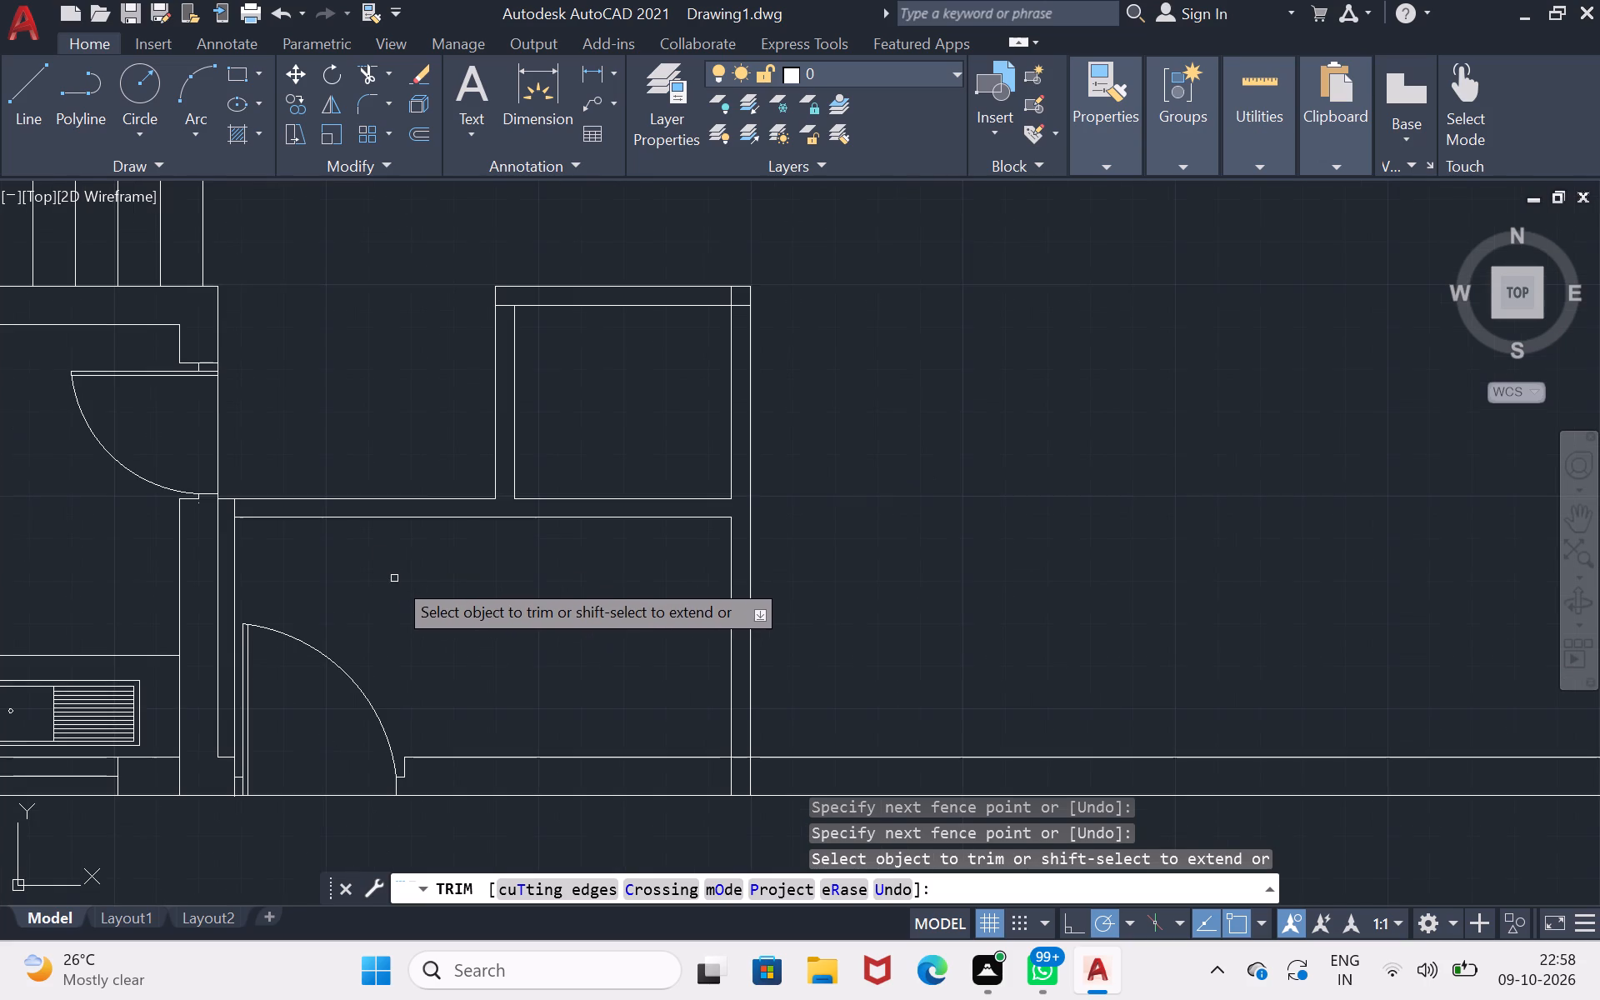
pyautogui.click(507, 304)
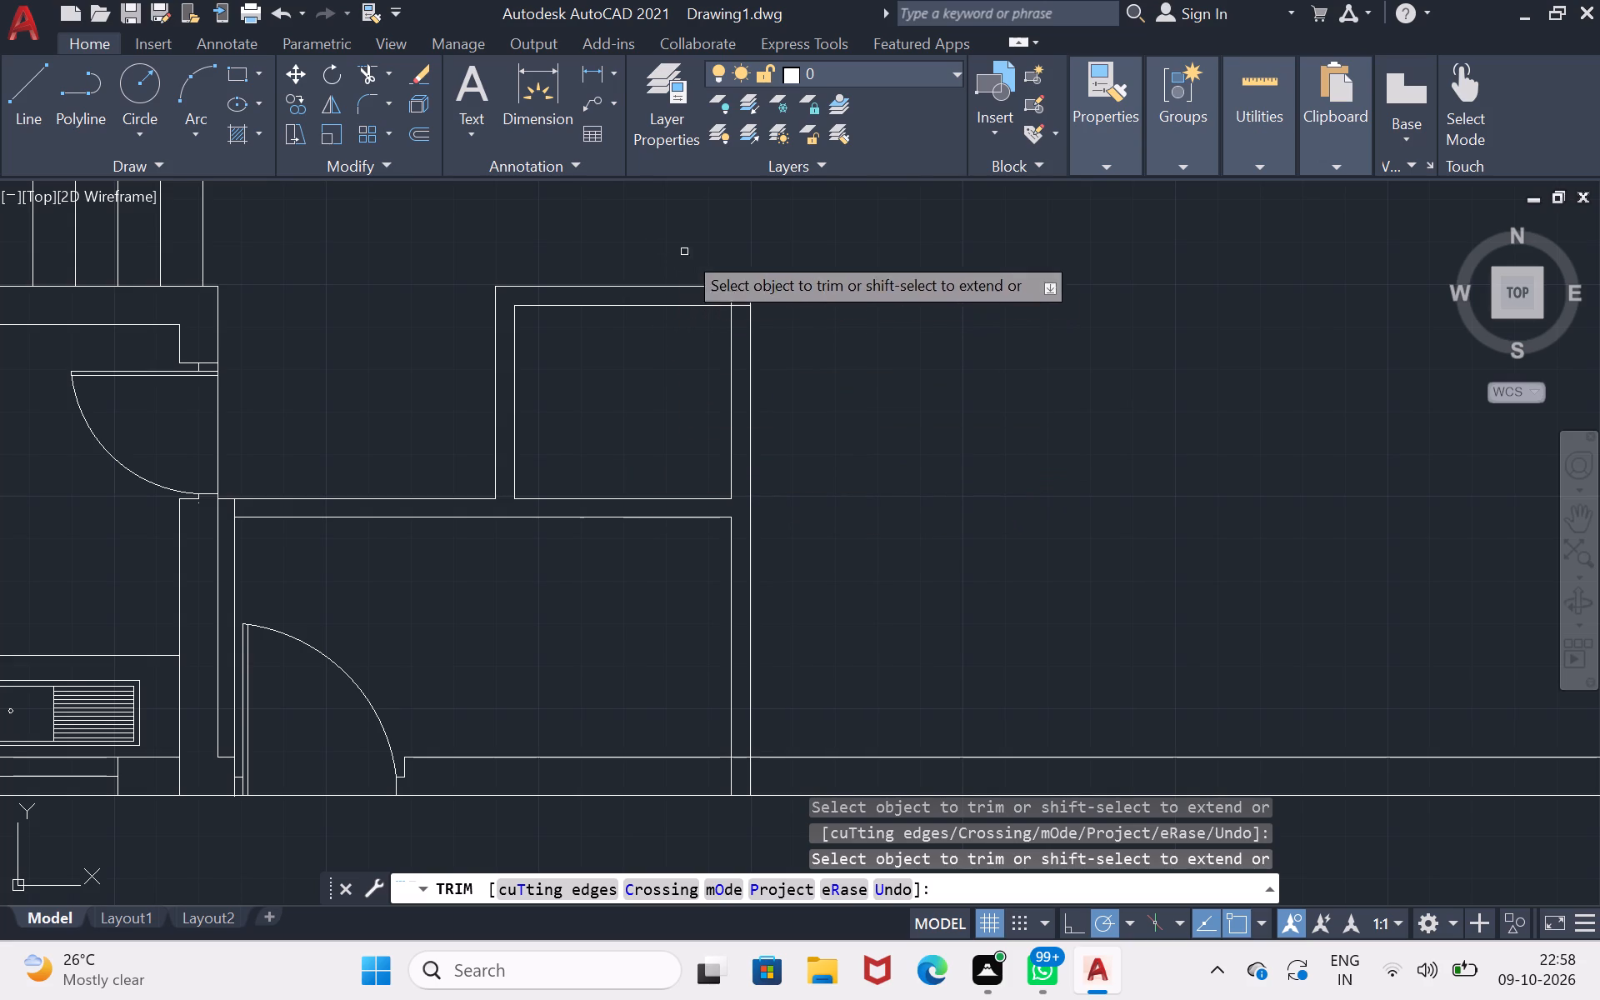
# Draw a line 2" leftward from the right wall's inner line along the small room's top edge, and down to the top wall's inner line.
pyautogui.click(17, 78)
pyautogui.scroll(2, 615, 397)
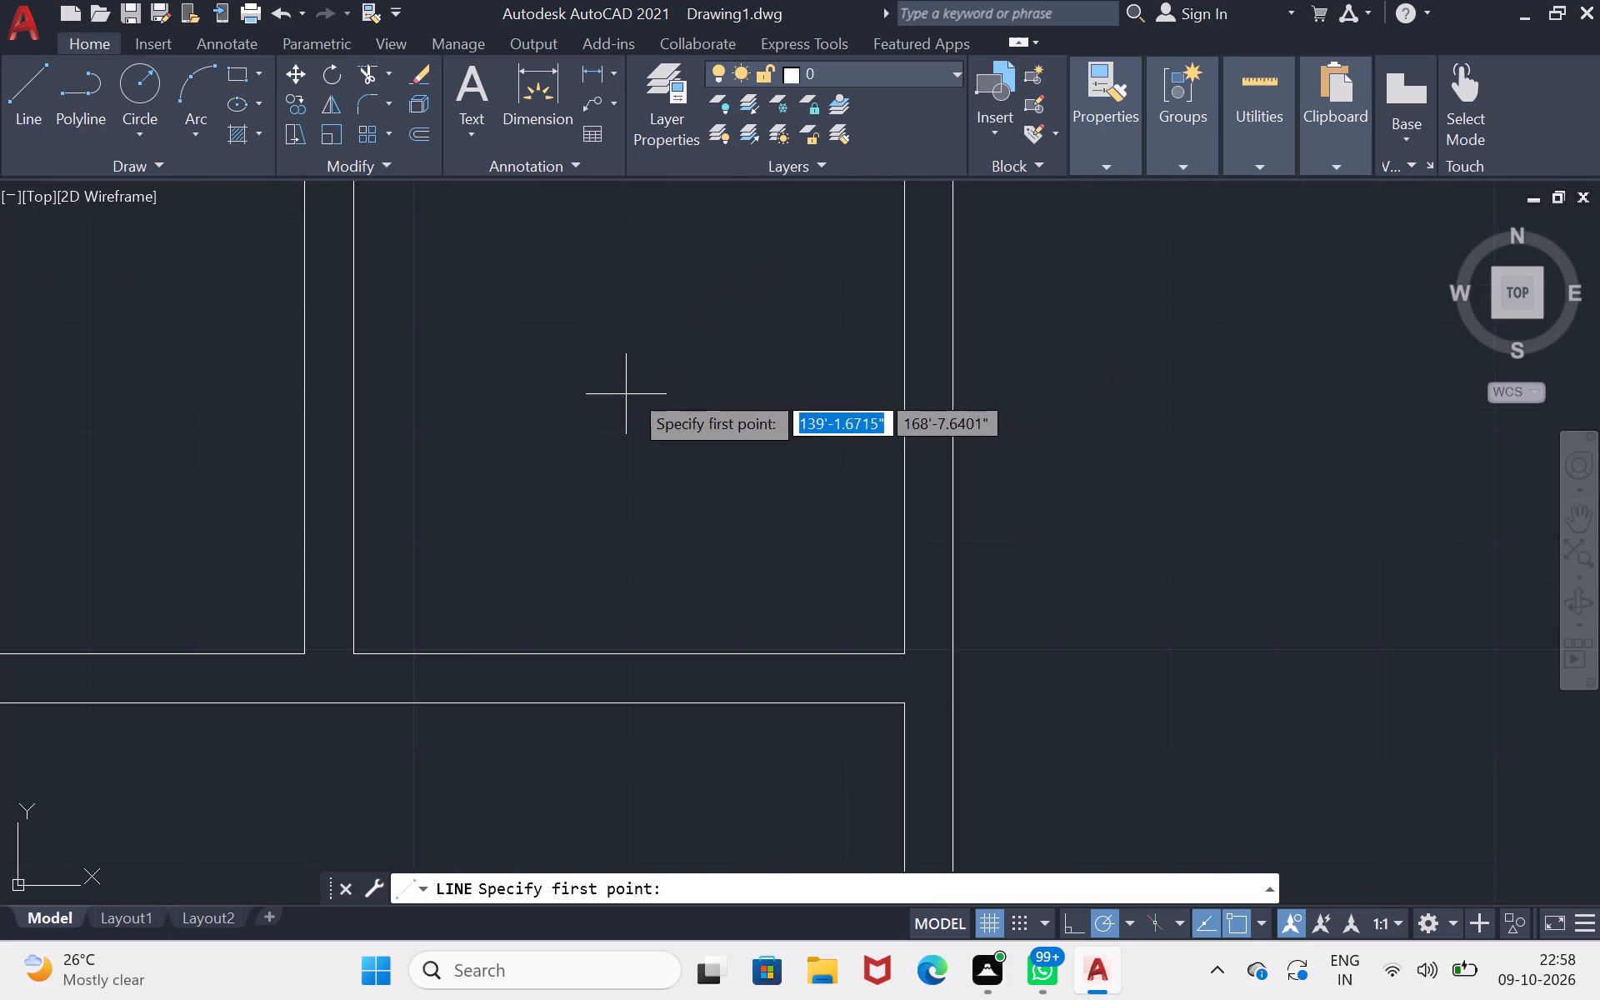
pyautogui.scroll(-2, 732, 334)
pyautogui.scroll(1, 775, 237)
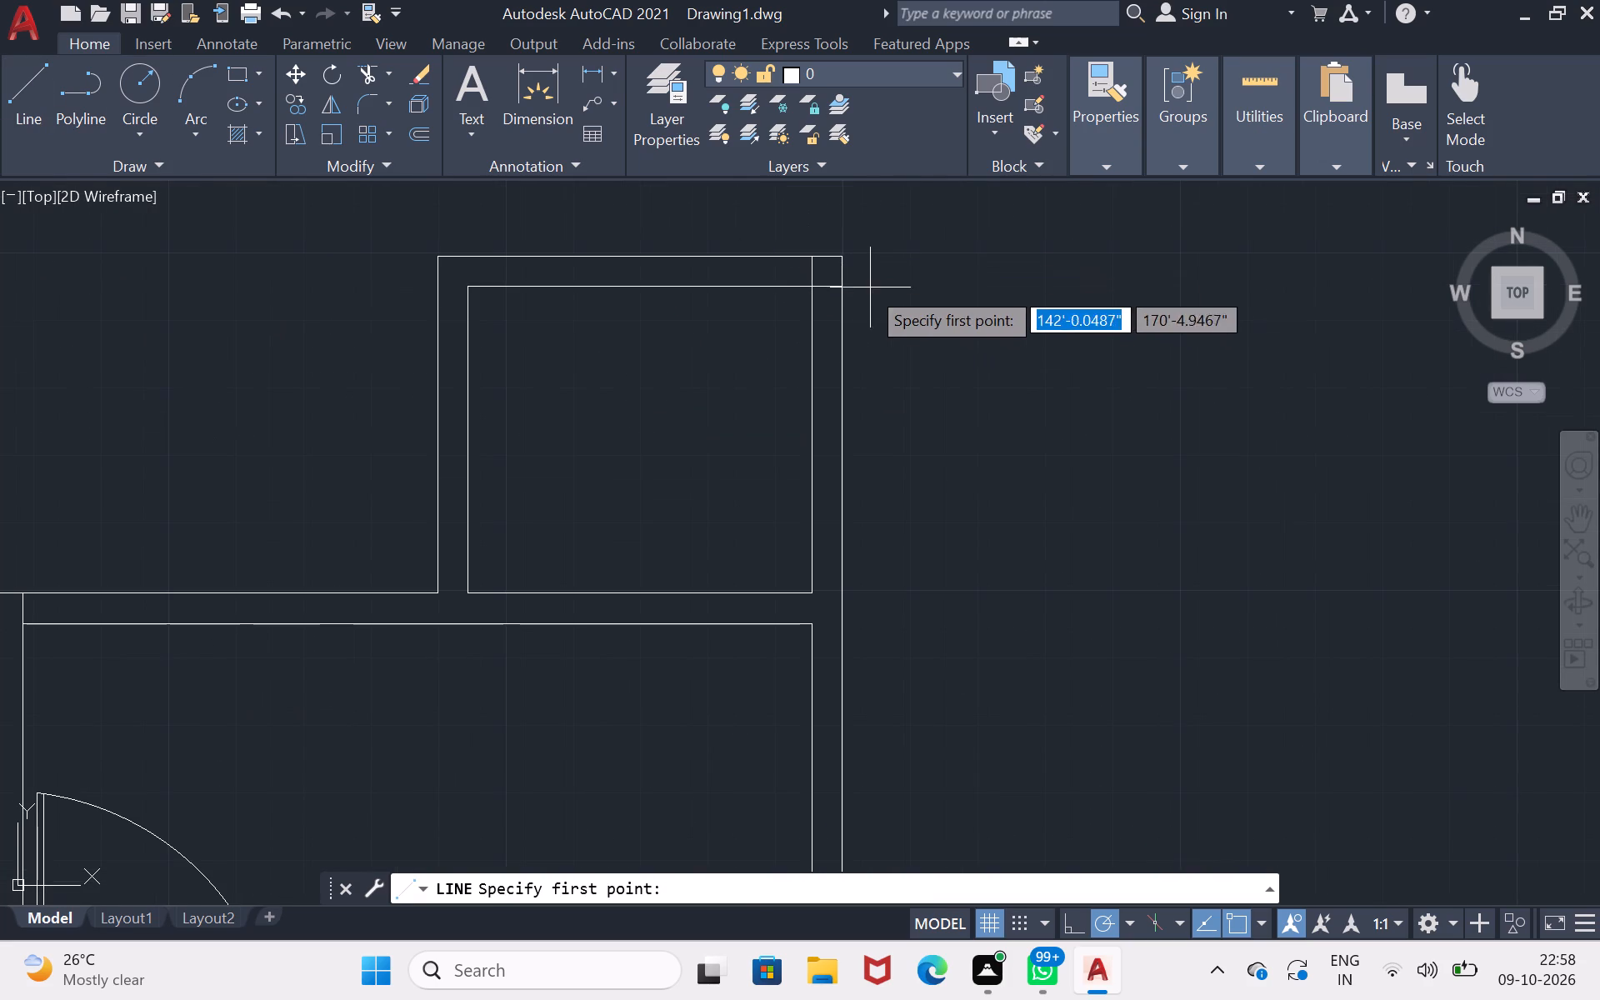
pyautogui.scroll(1, 853, 282)
pyautogui.click(787, 247)
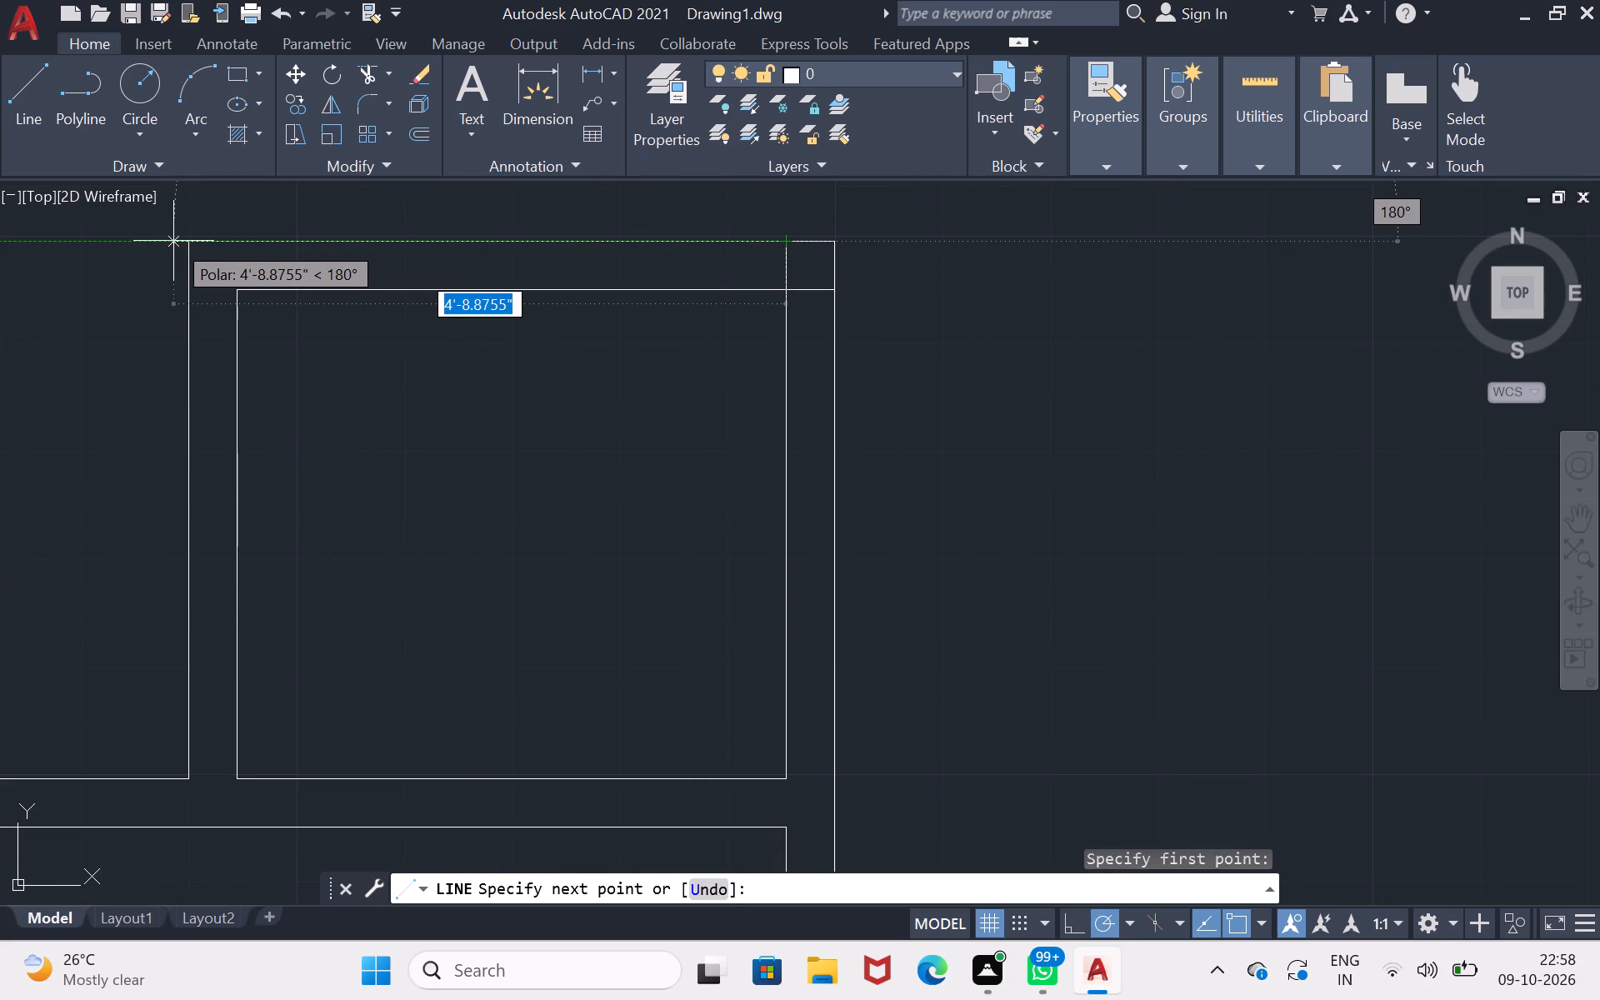
pyautogui.press('2')
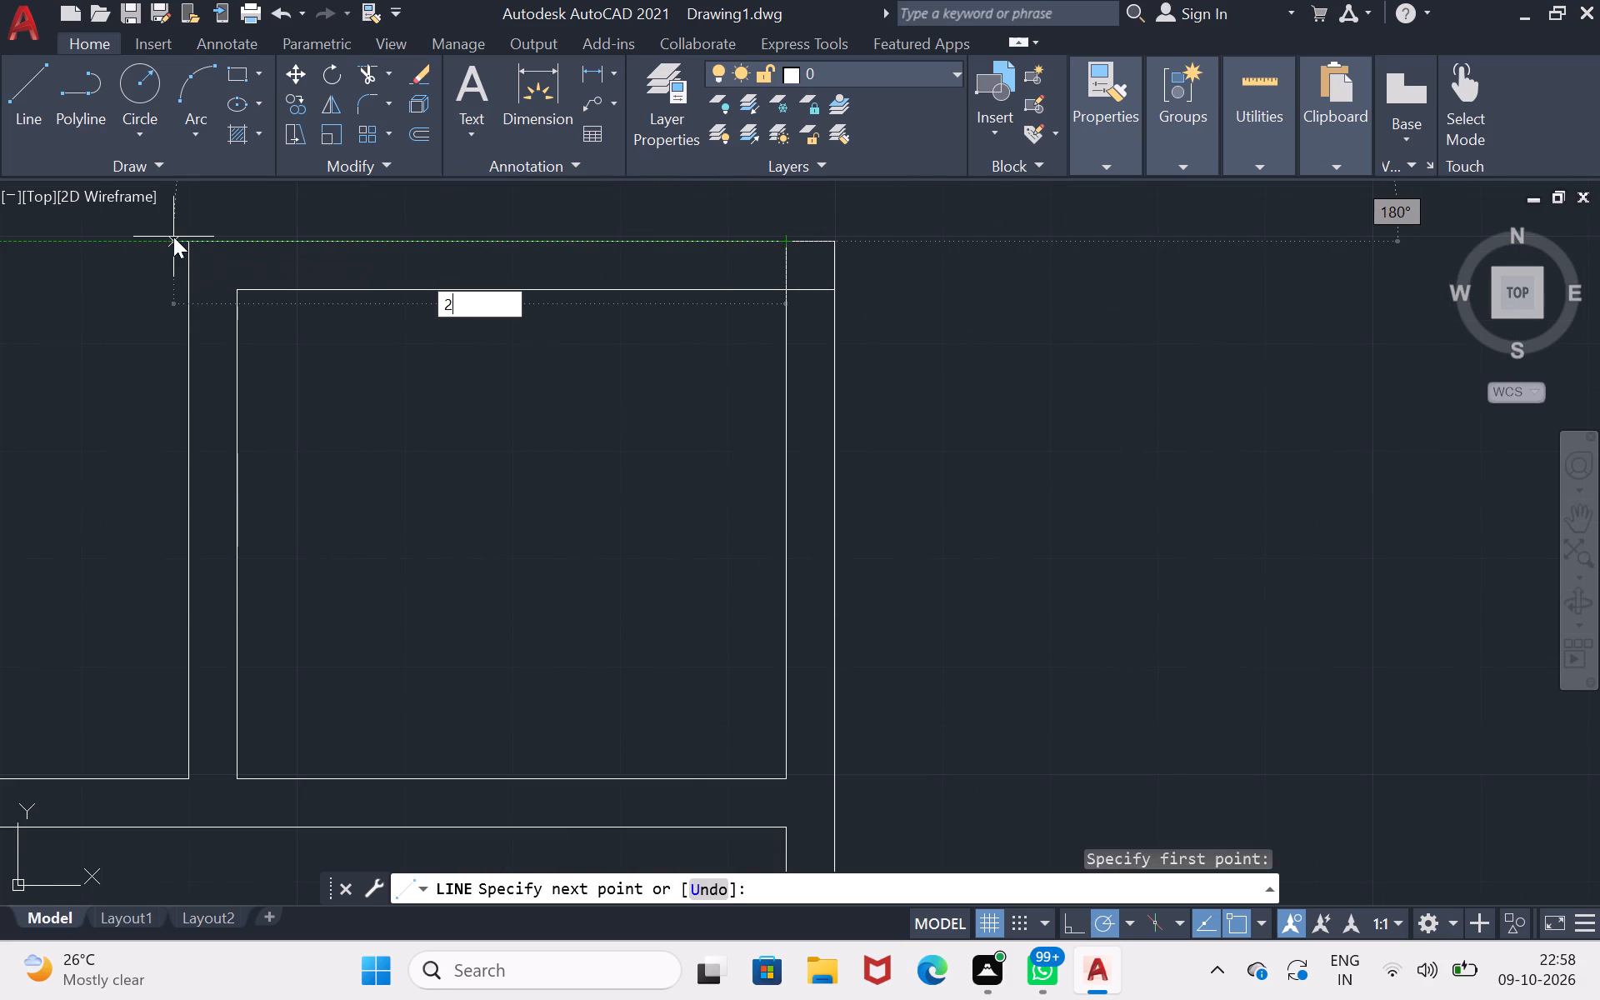
pyautogui.hotkey('shift', '"')
pyautogui.press('Return')
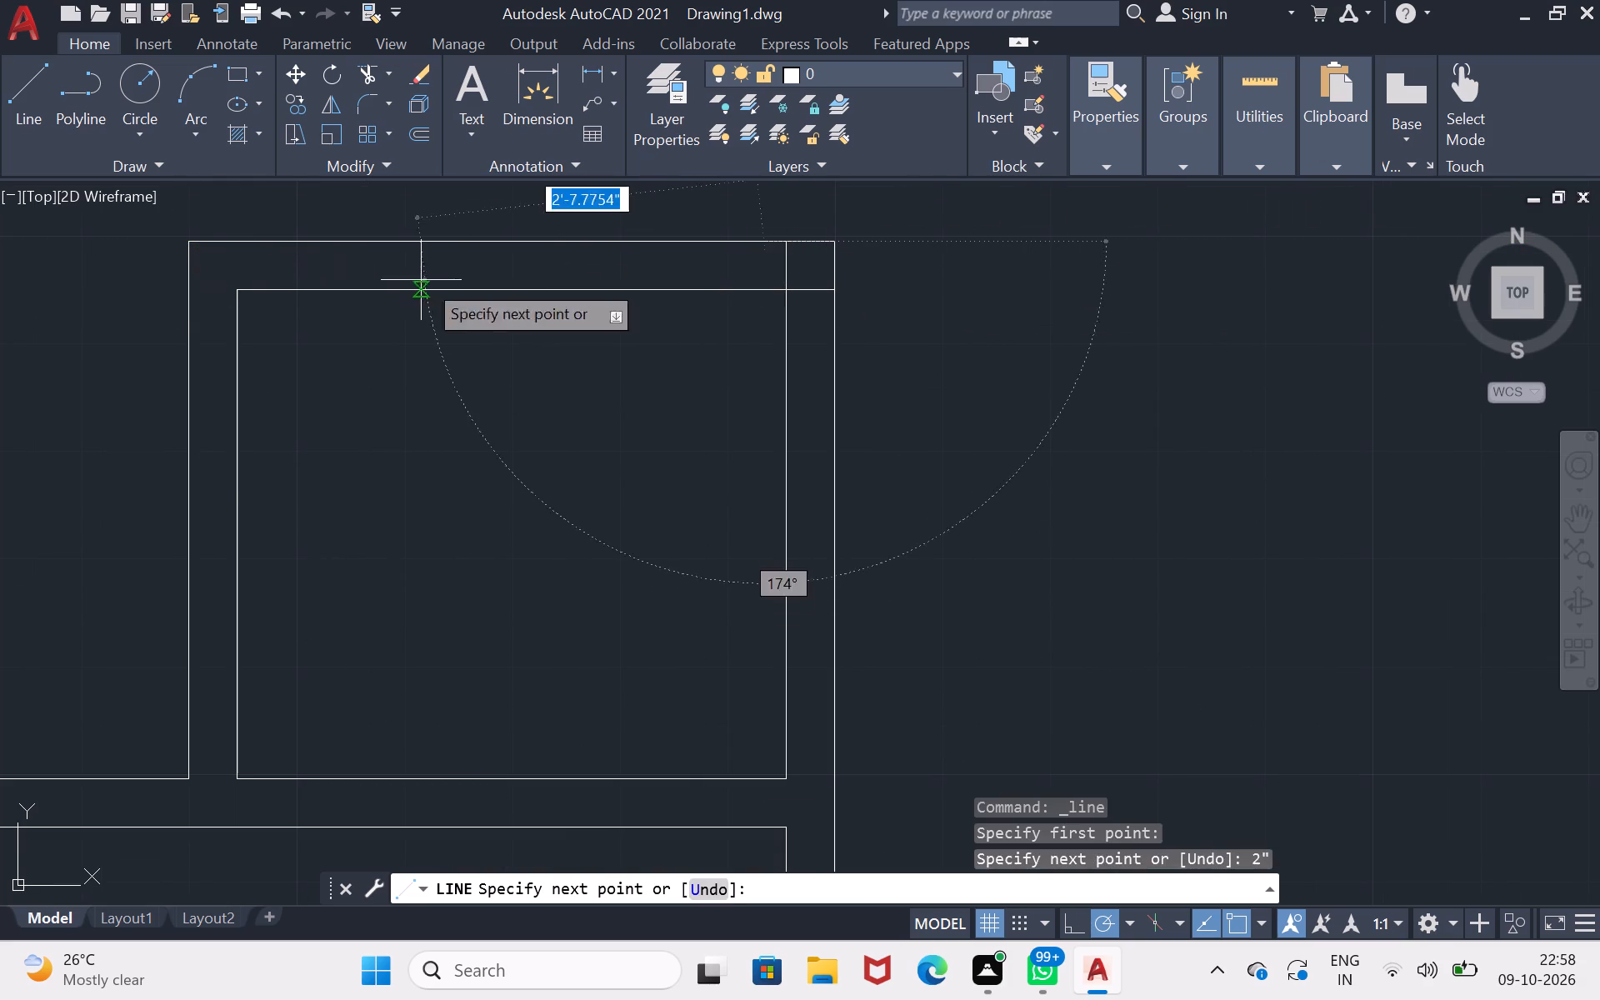
pyautogui.click(762, 292)
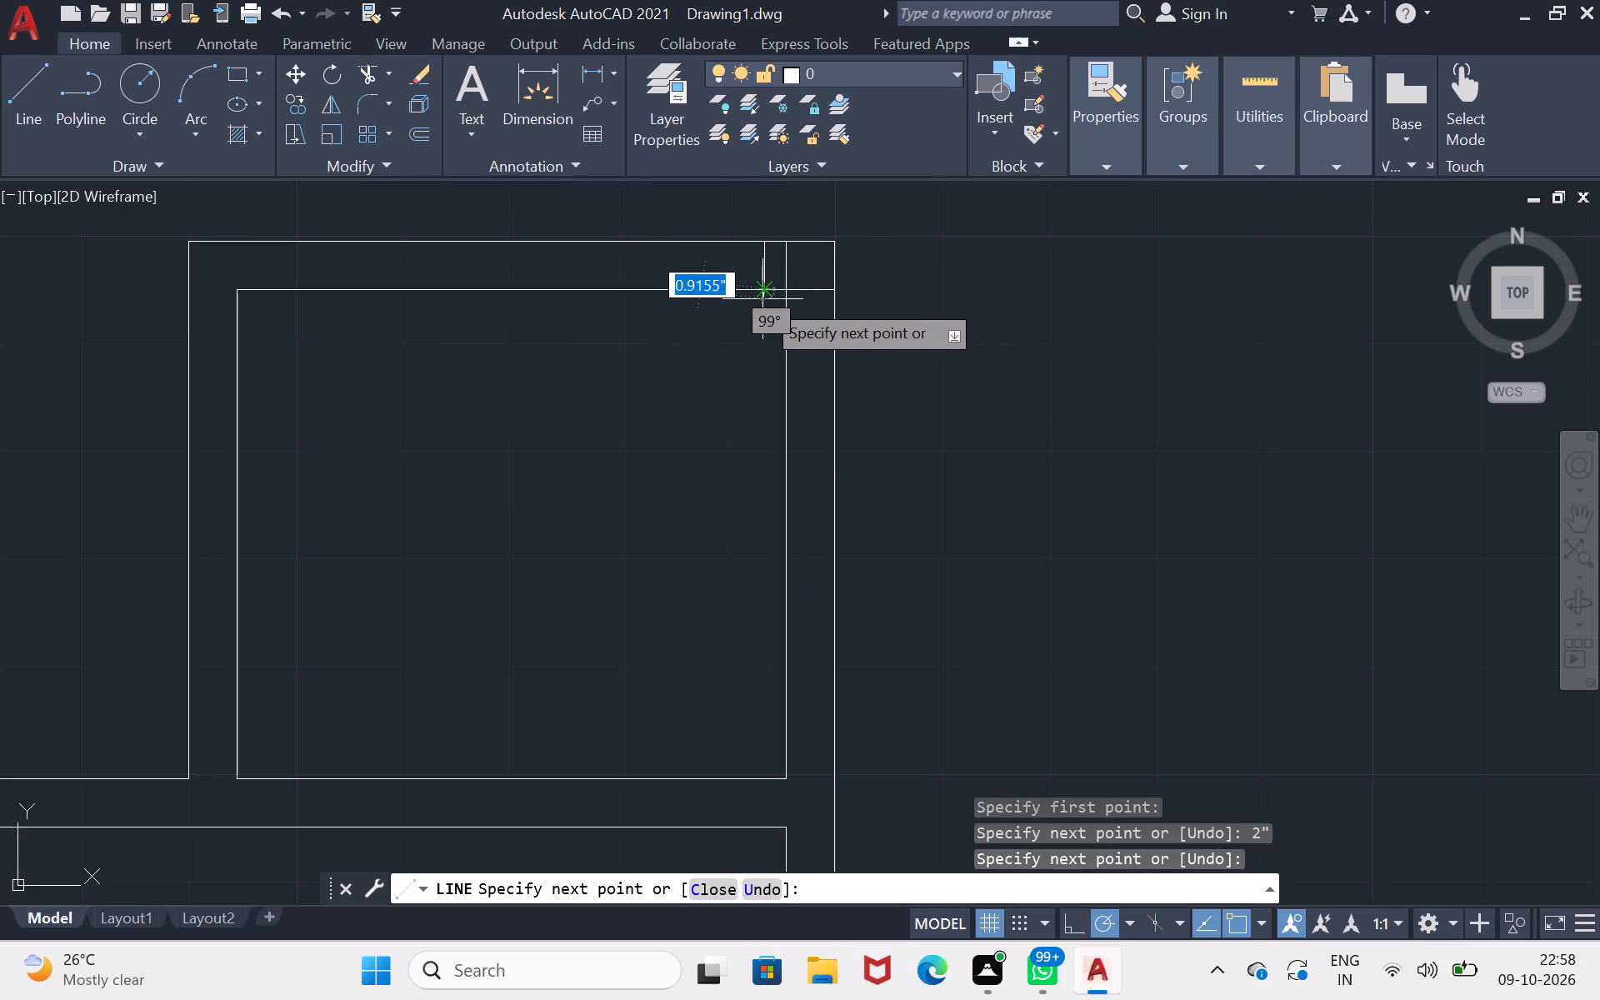
pyautogui.press('Return')
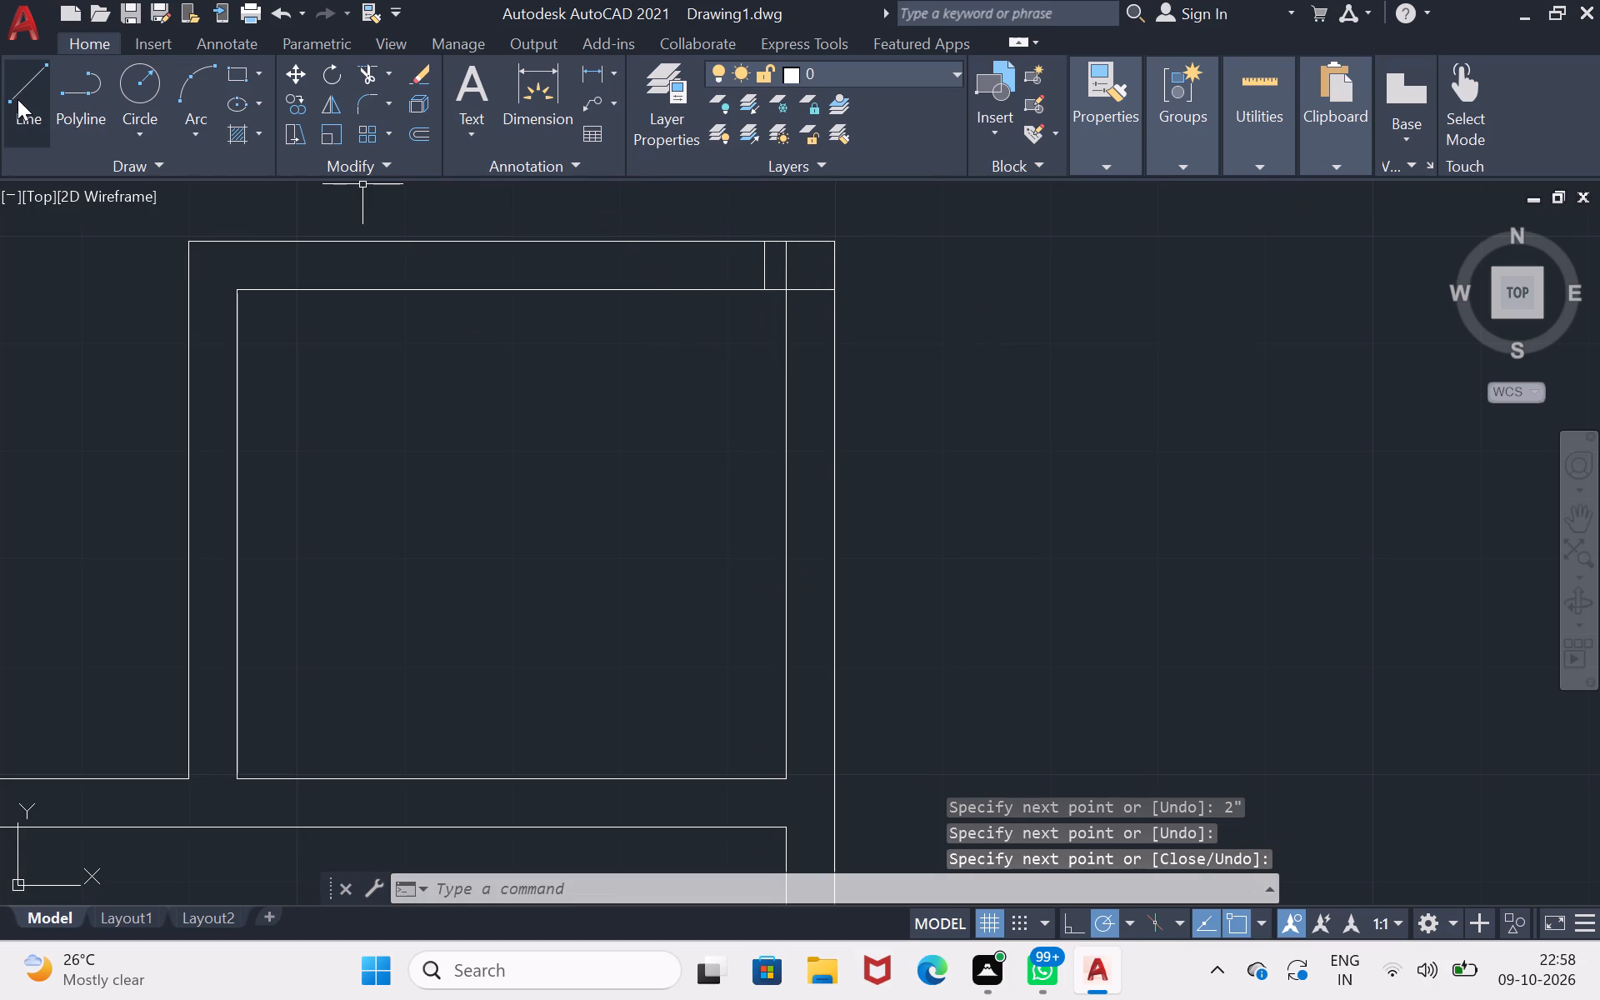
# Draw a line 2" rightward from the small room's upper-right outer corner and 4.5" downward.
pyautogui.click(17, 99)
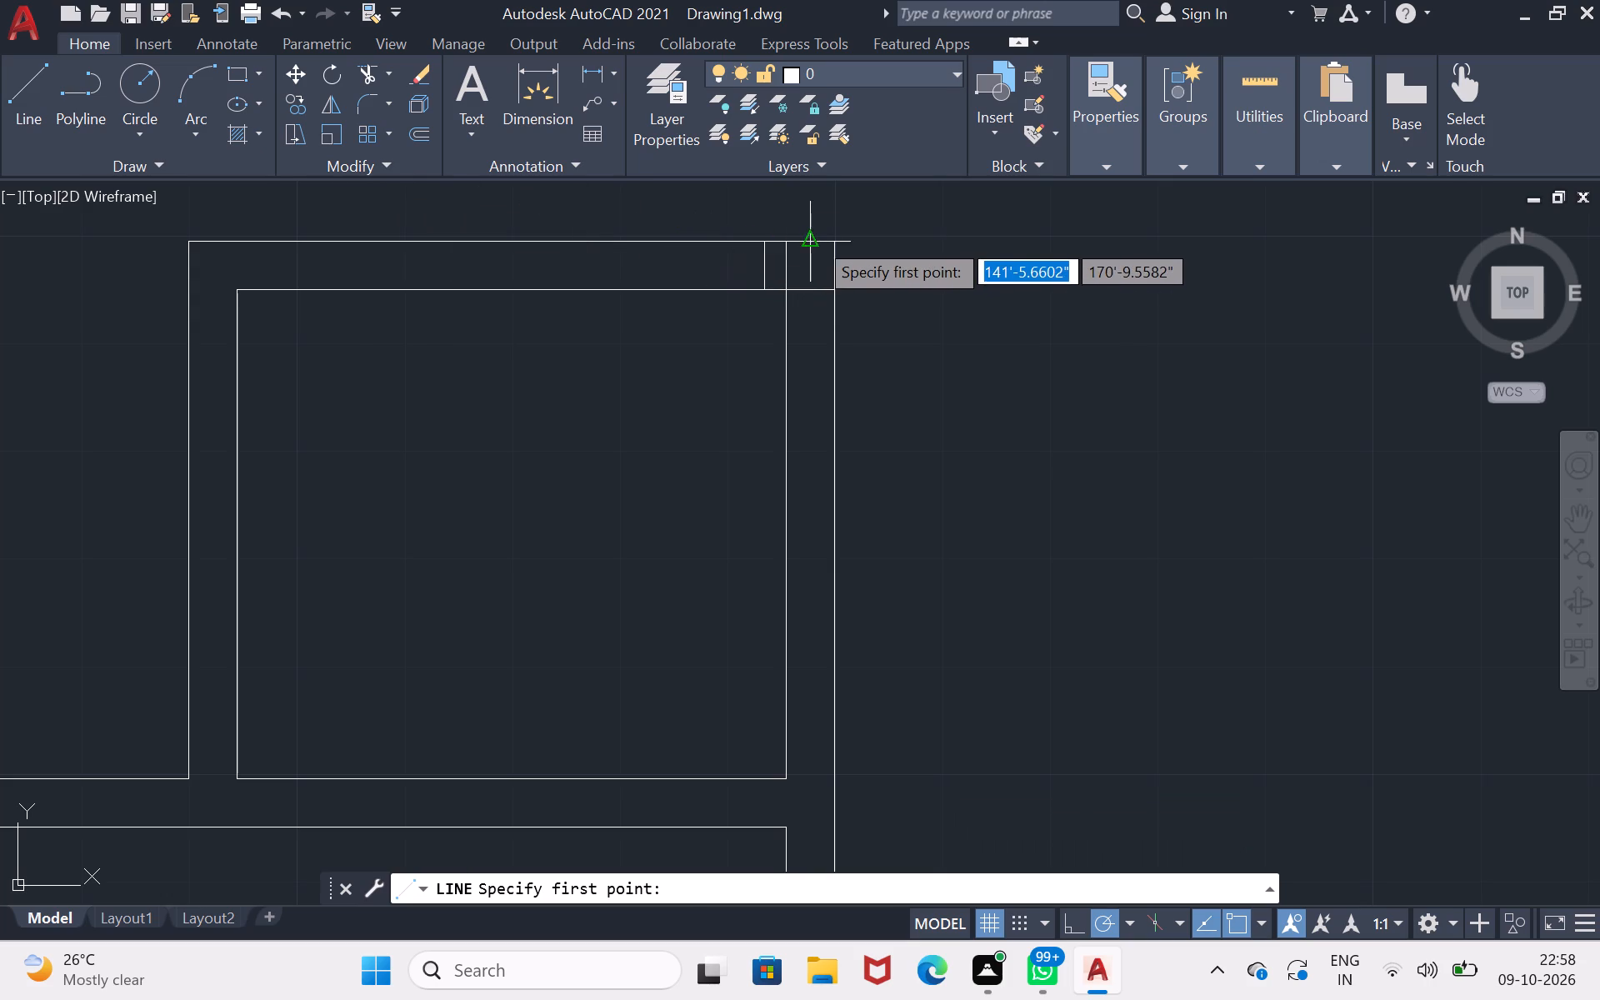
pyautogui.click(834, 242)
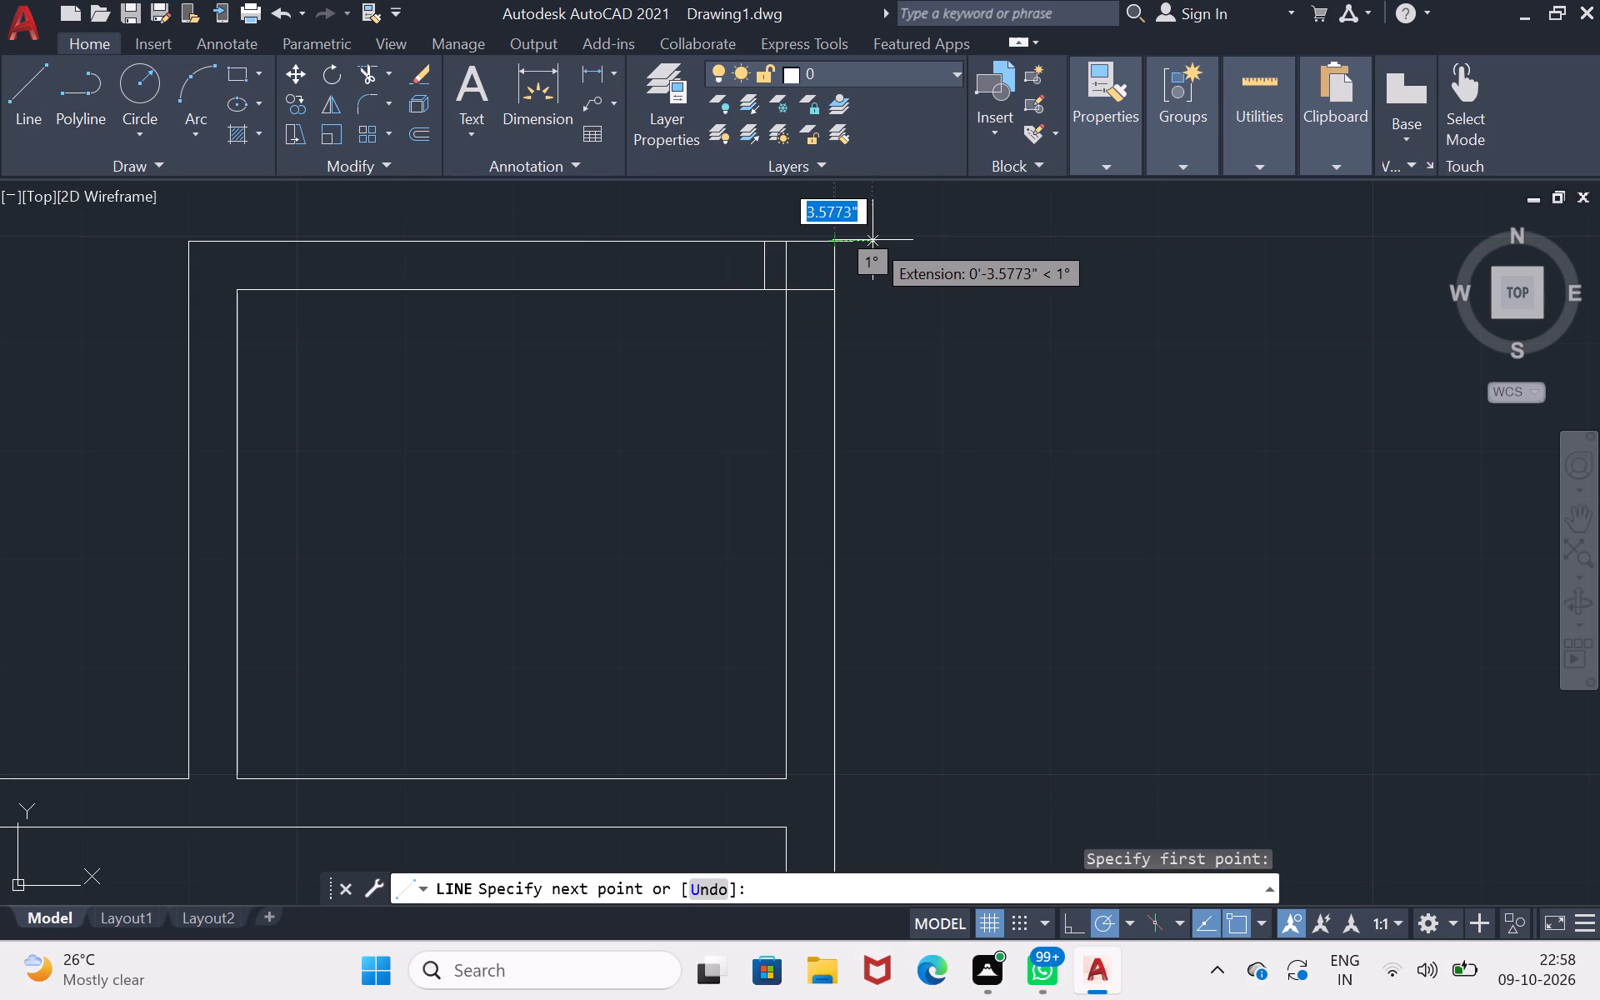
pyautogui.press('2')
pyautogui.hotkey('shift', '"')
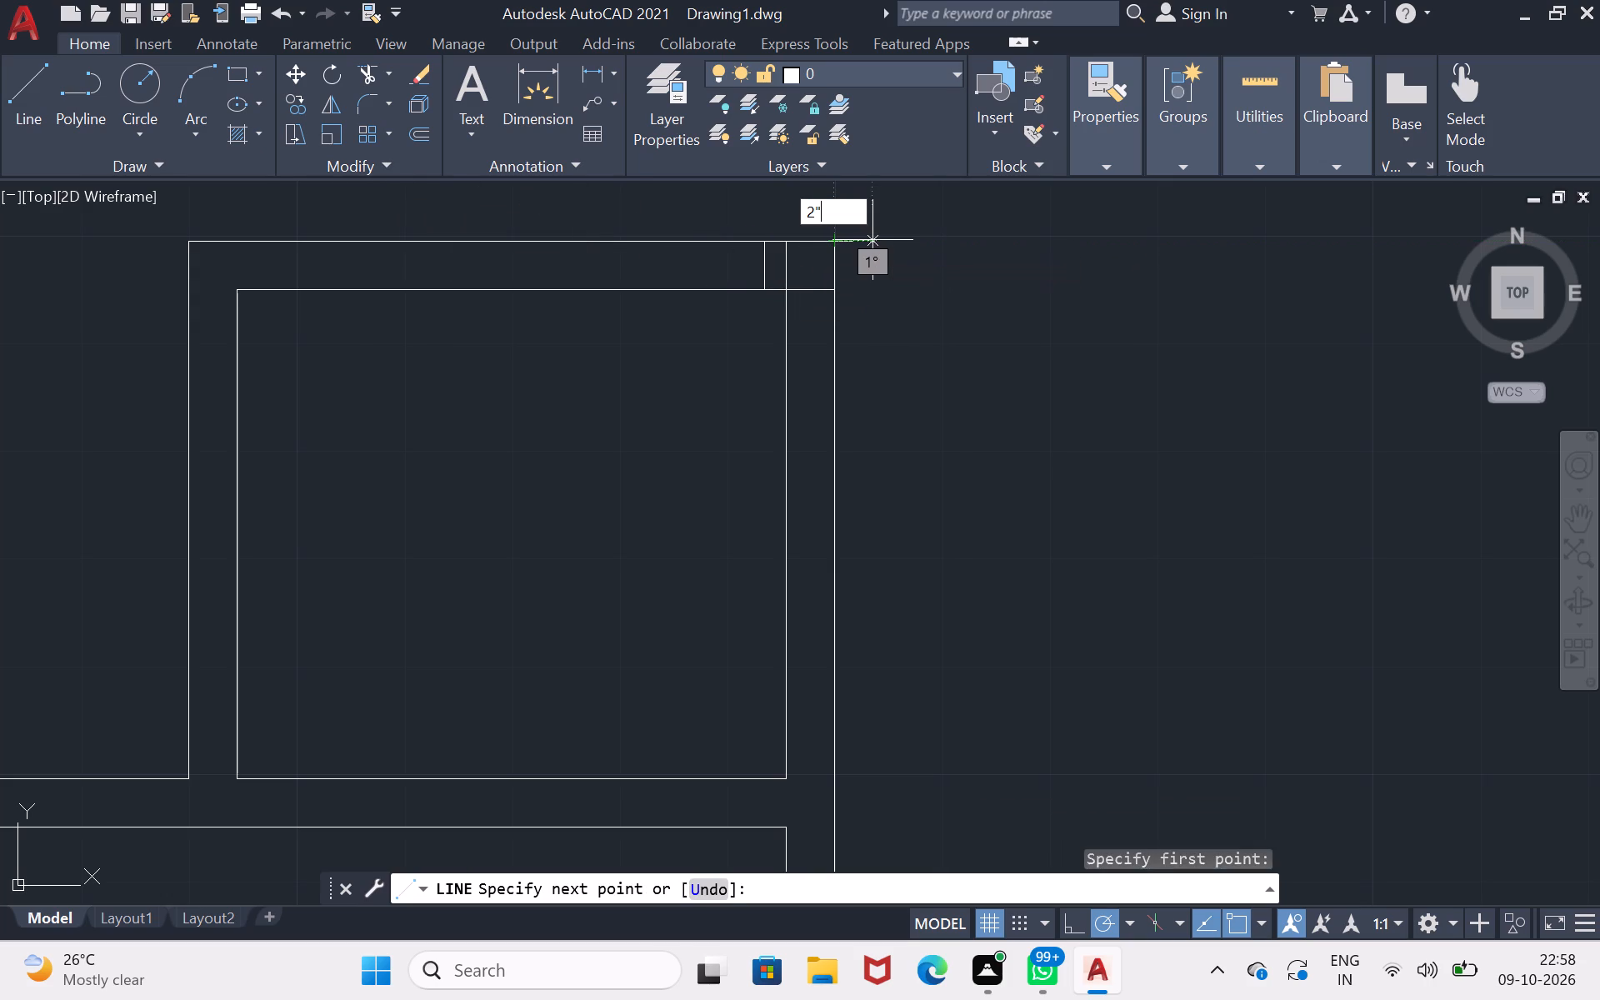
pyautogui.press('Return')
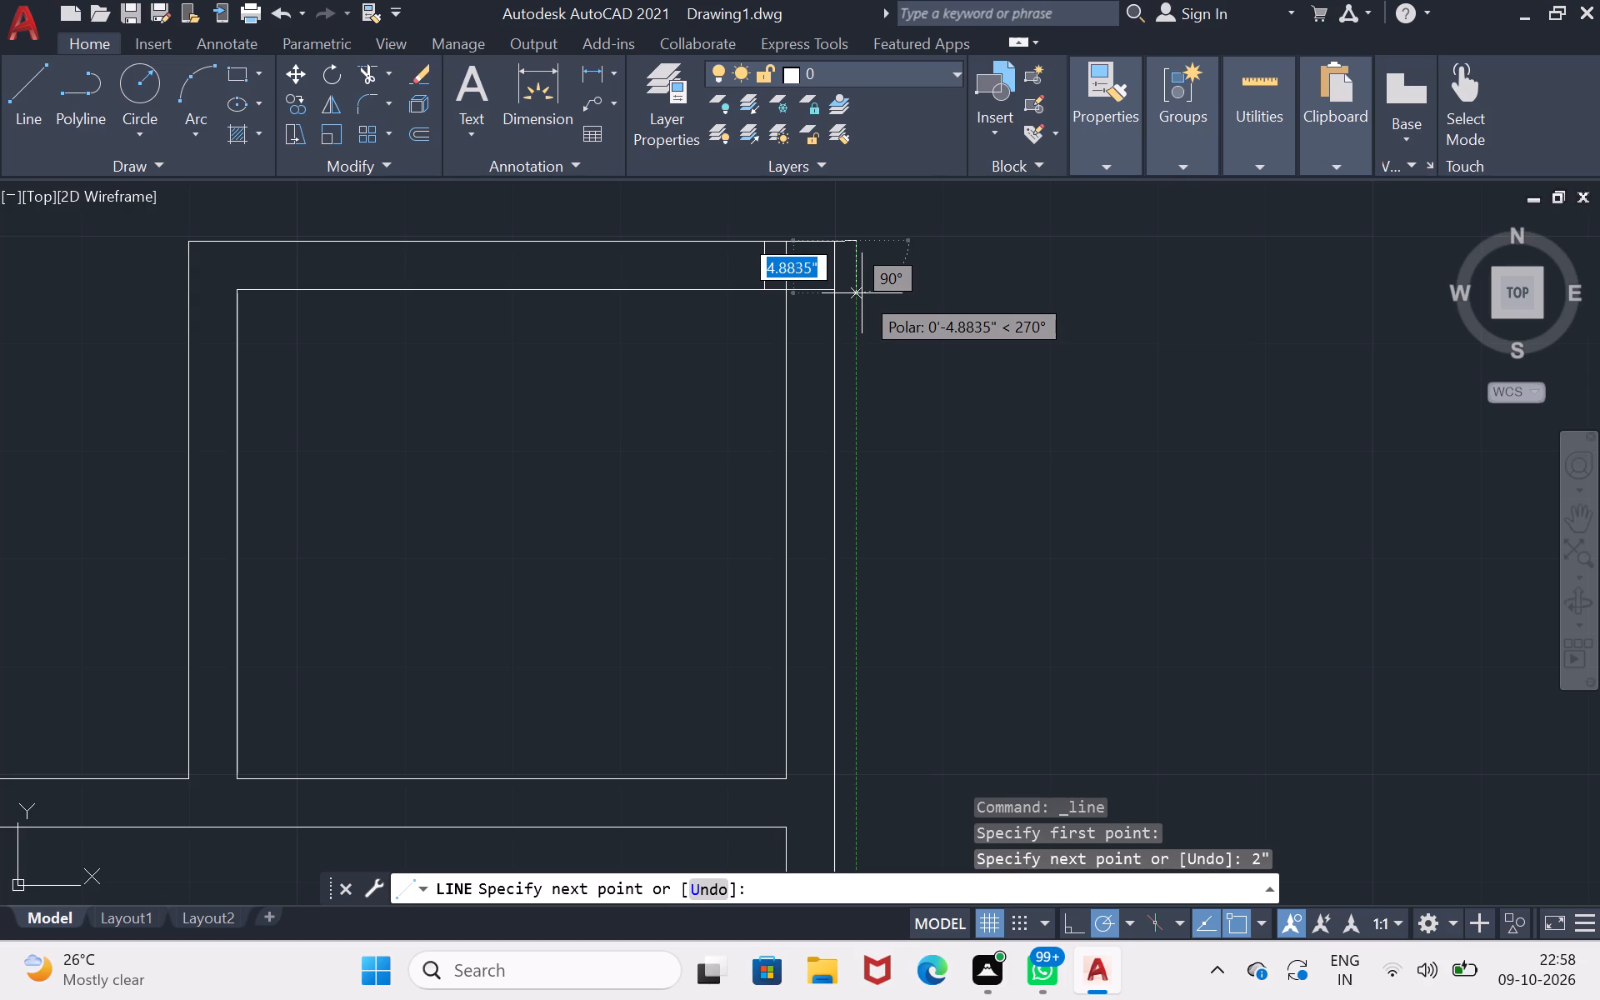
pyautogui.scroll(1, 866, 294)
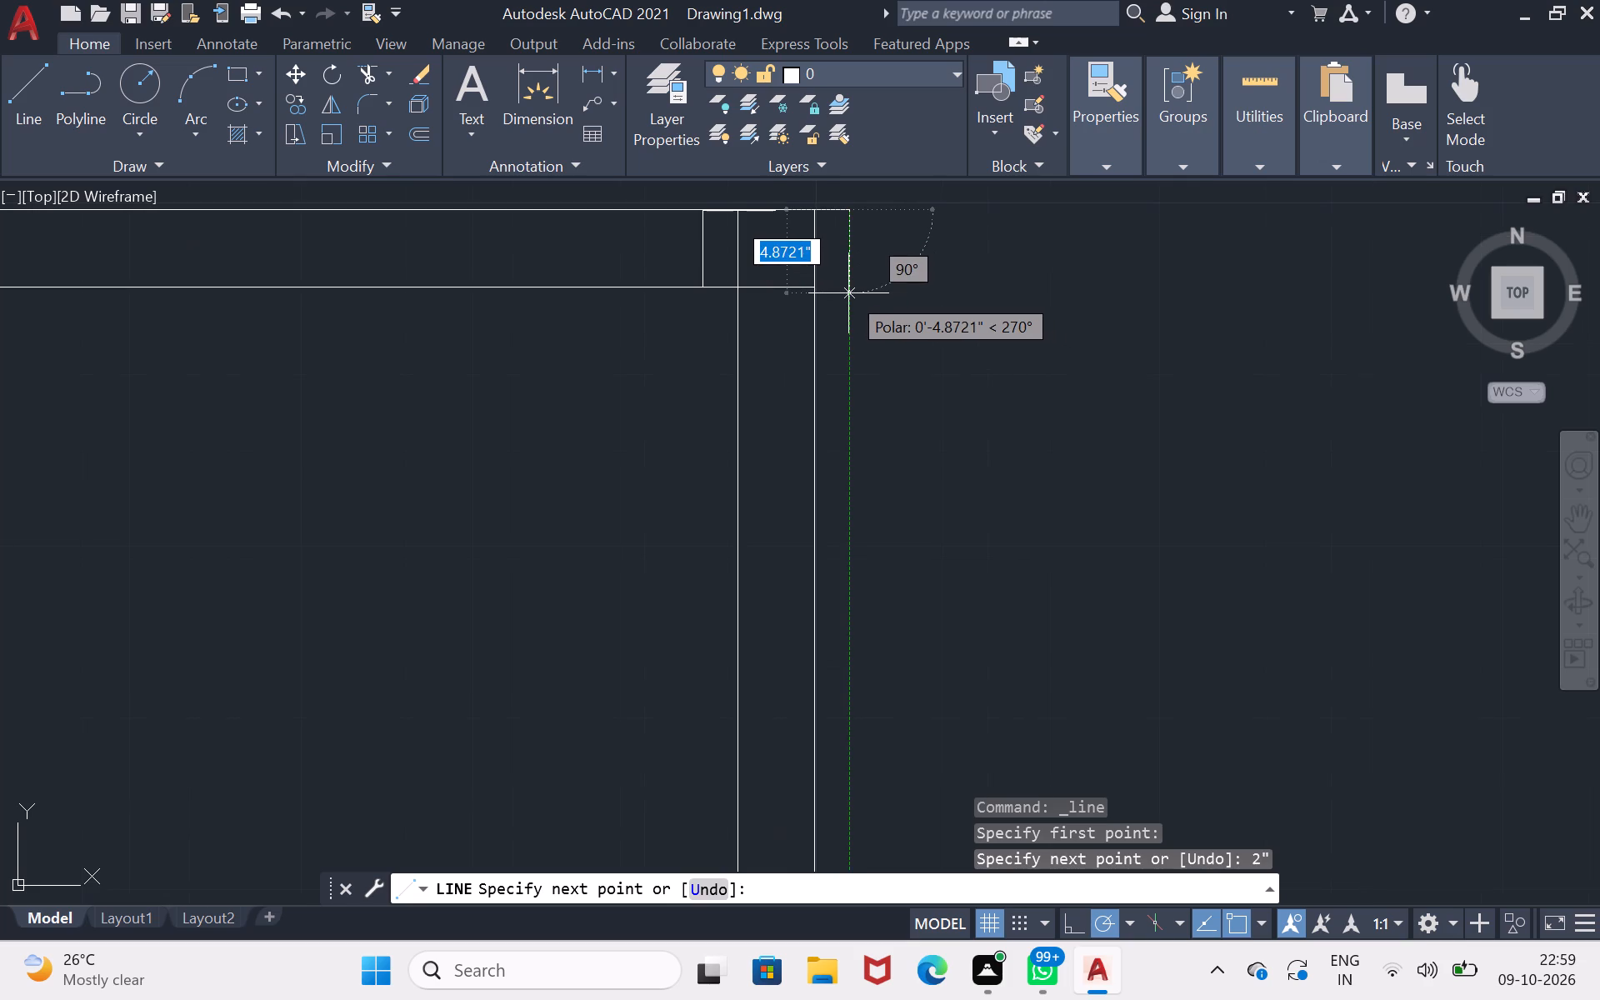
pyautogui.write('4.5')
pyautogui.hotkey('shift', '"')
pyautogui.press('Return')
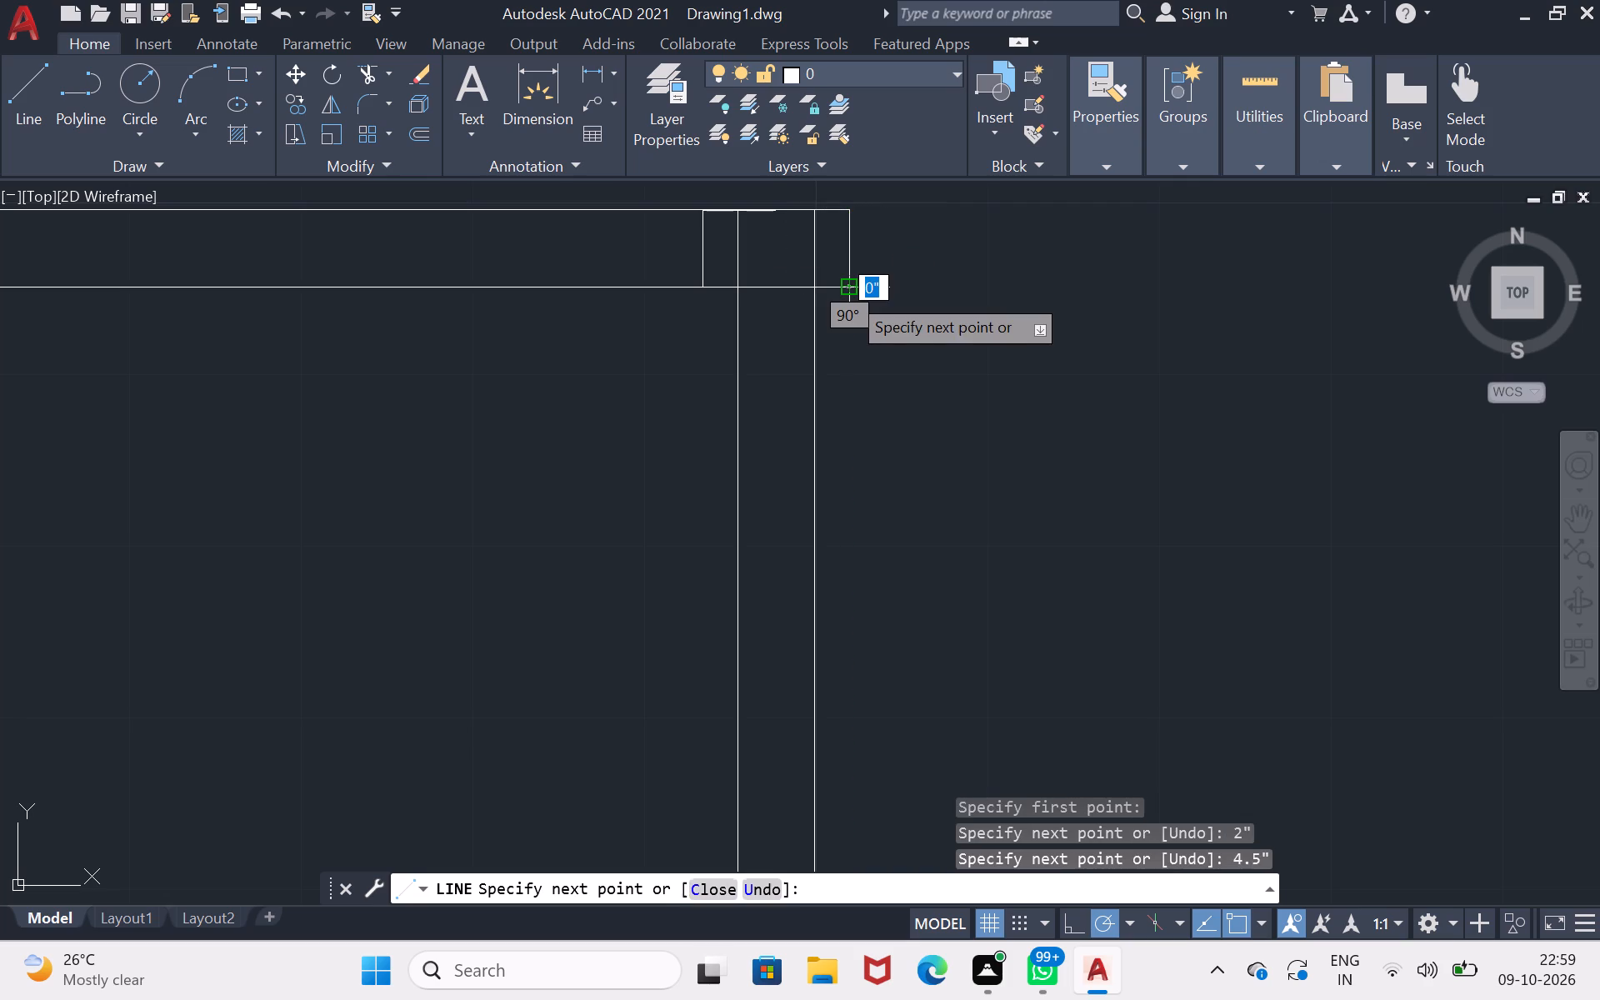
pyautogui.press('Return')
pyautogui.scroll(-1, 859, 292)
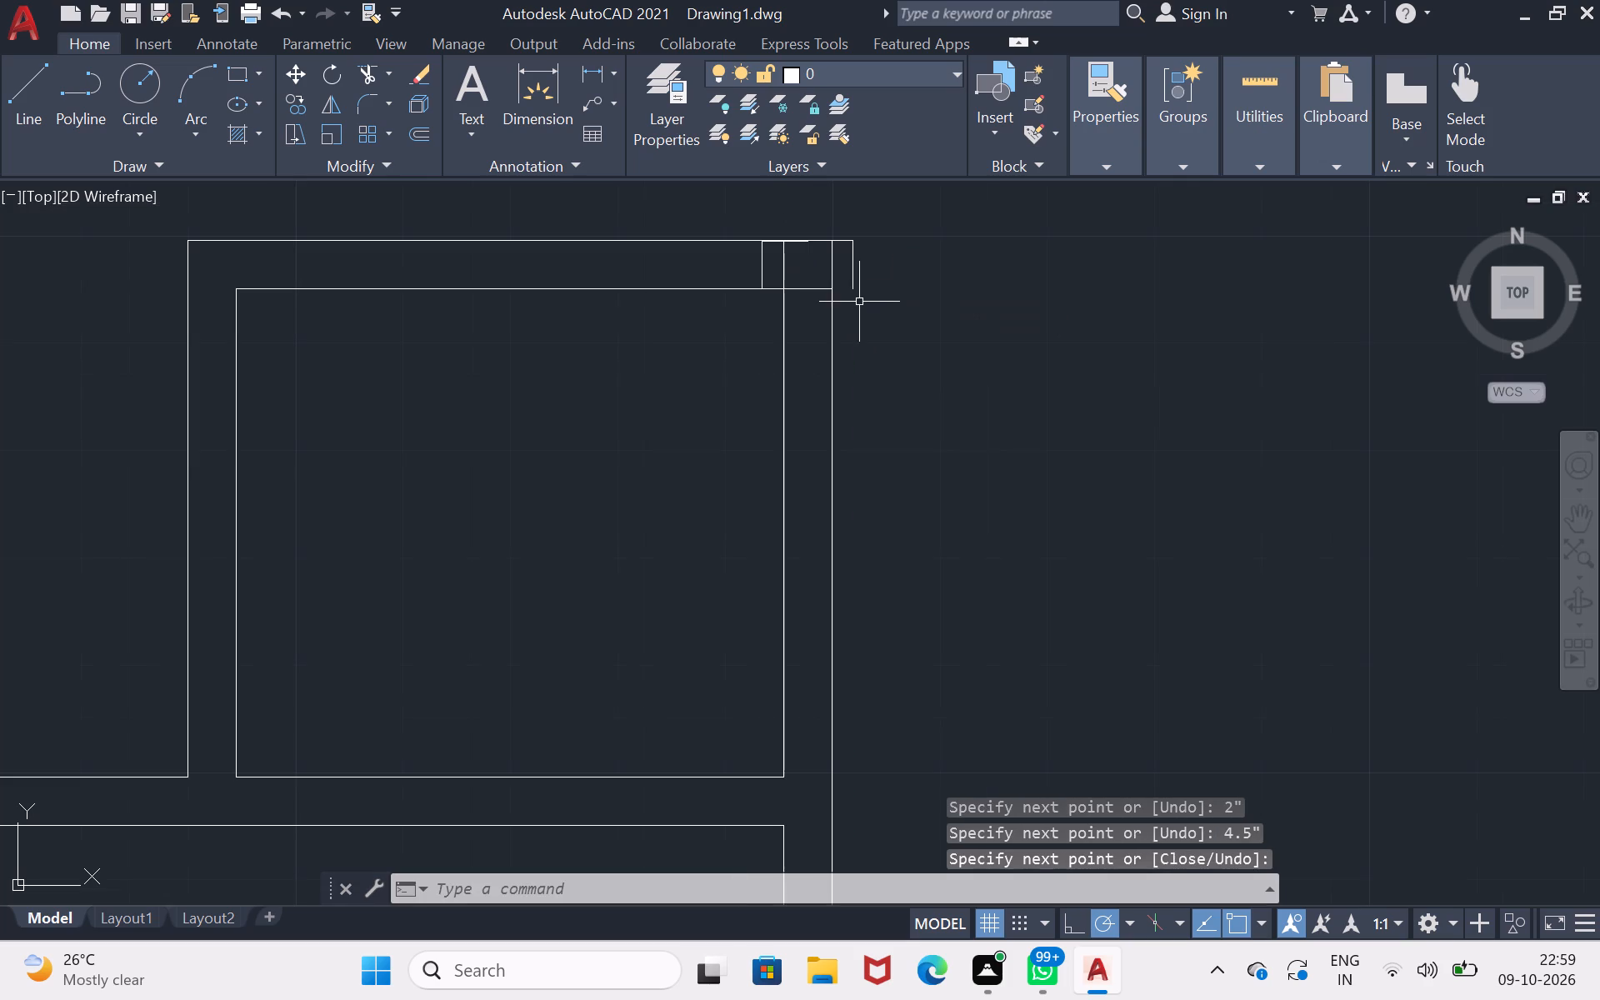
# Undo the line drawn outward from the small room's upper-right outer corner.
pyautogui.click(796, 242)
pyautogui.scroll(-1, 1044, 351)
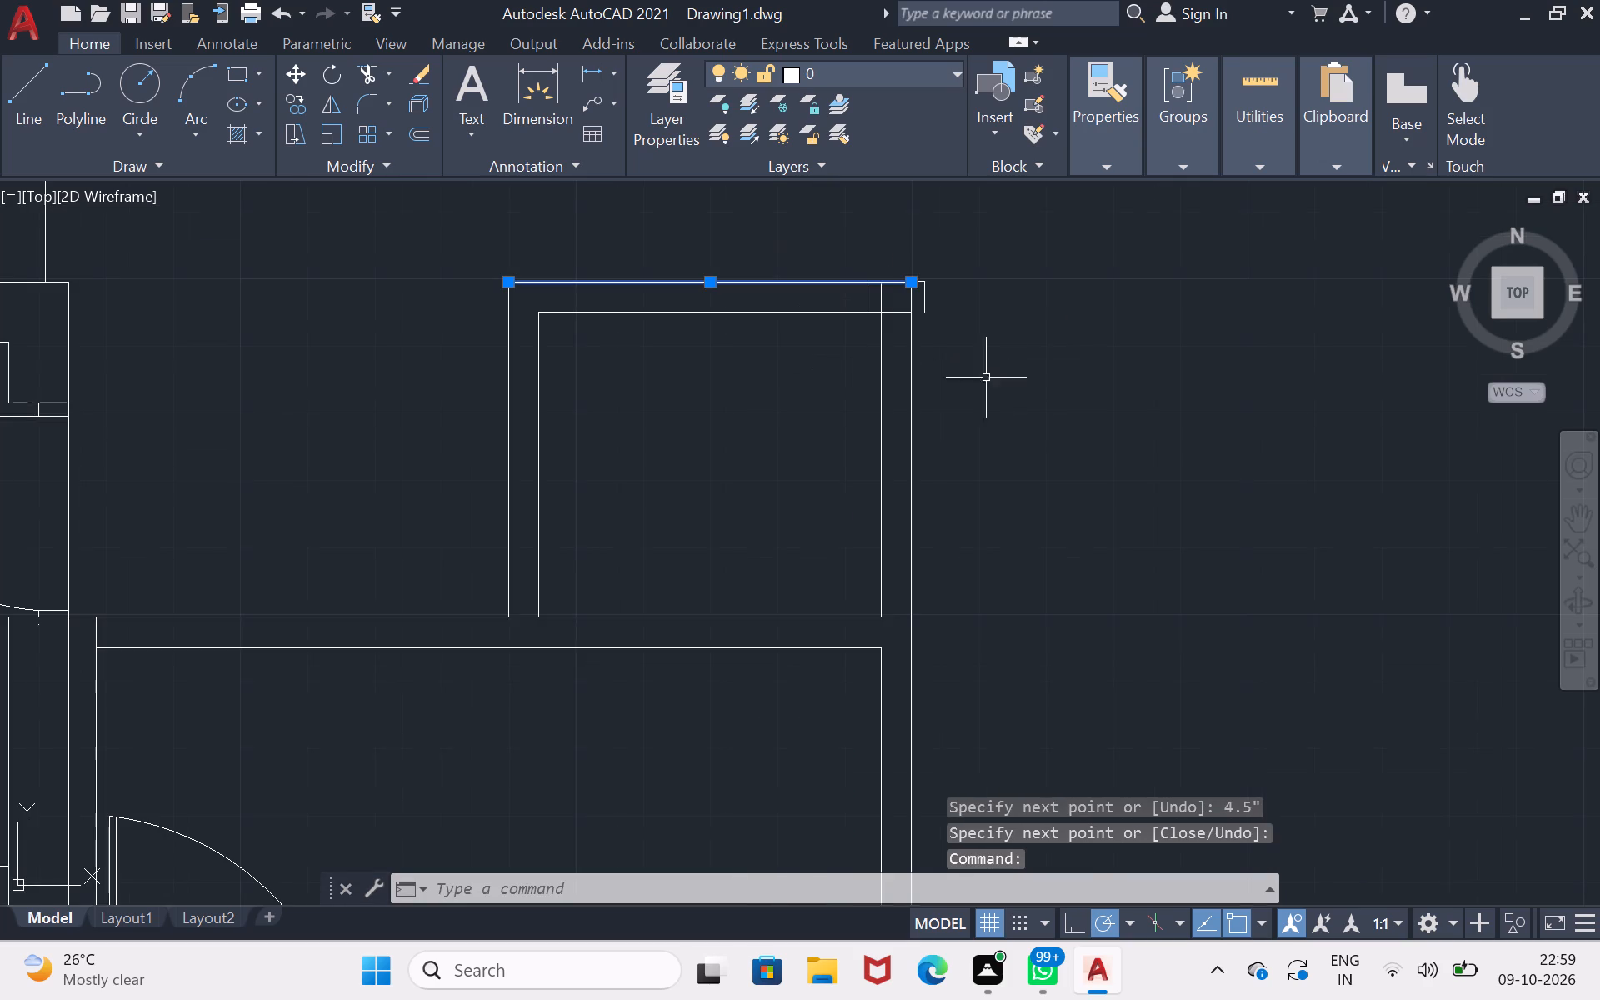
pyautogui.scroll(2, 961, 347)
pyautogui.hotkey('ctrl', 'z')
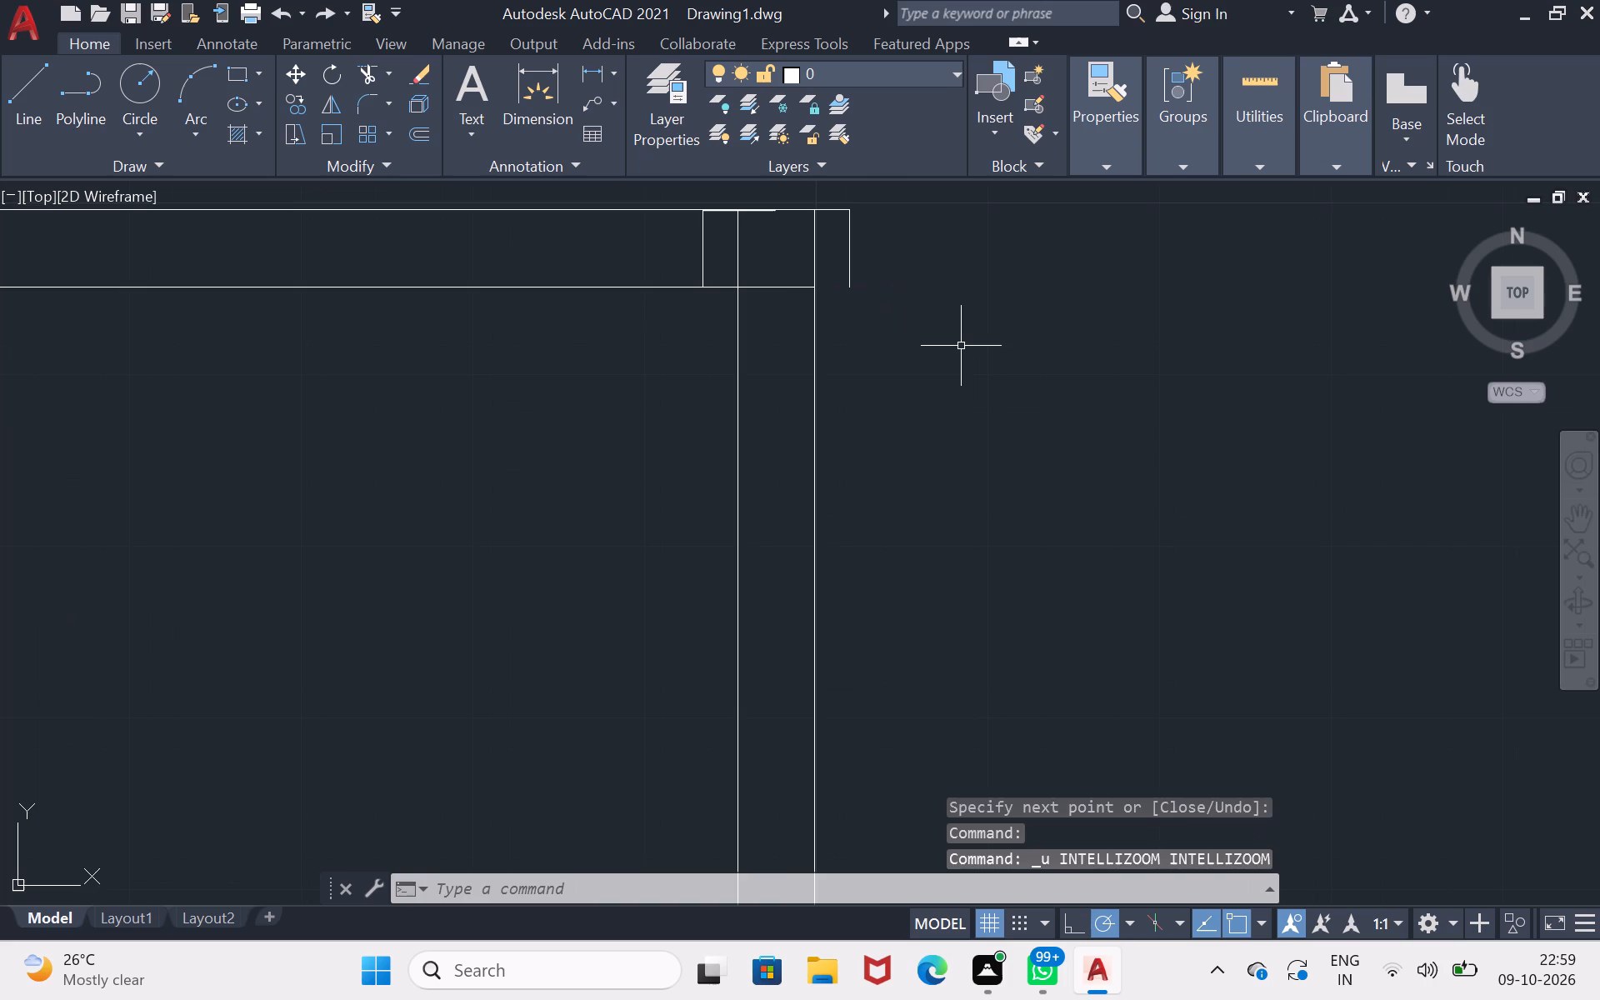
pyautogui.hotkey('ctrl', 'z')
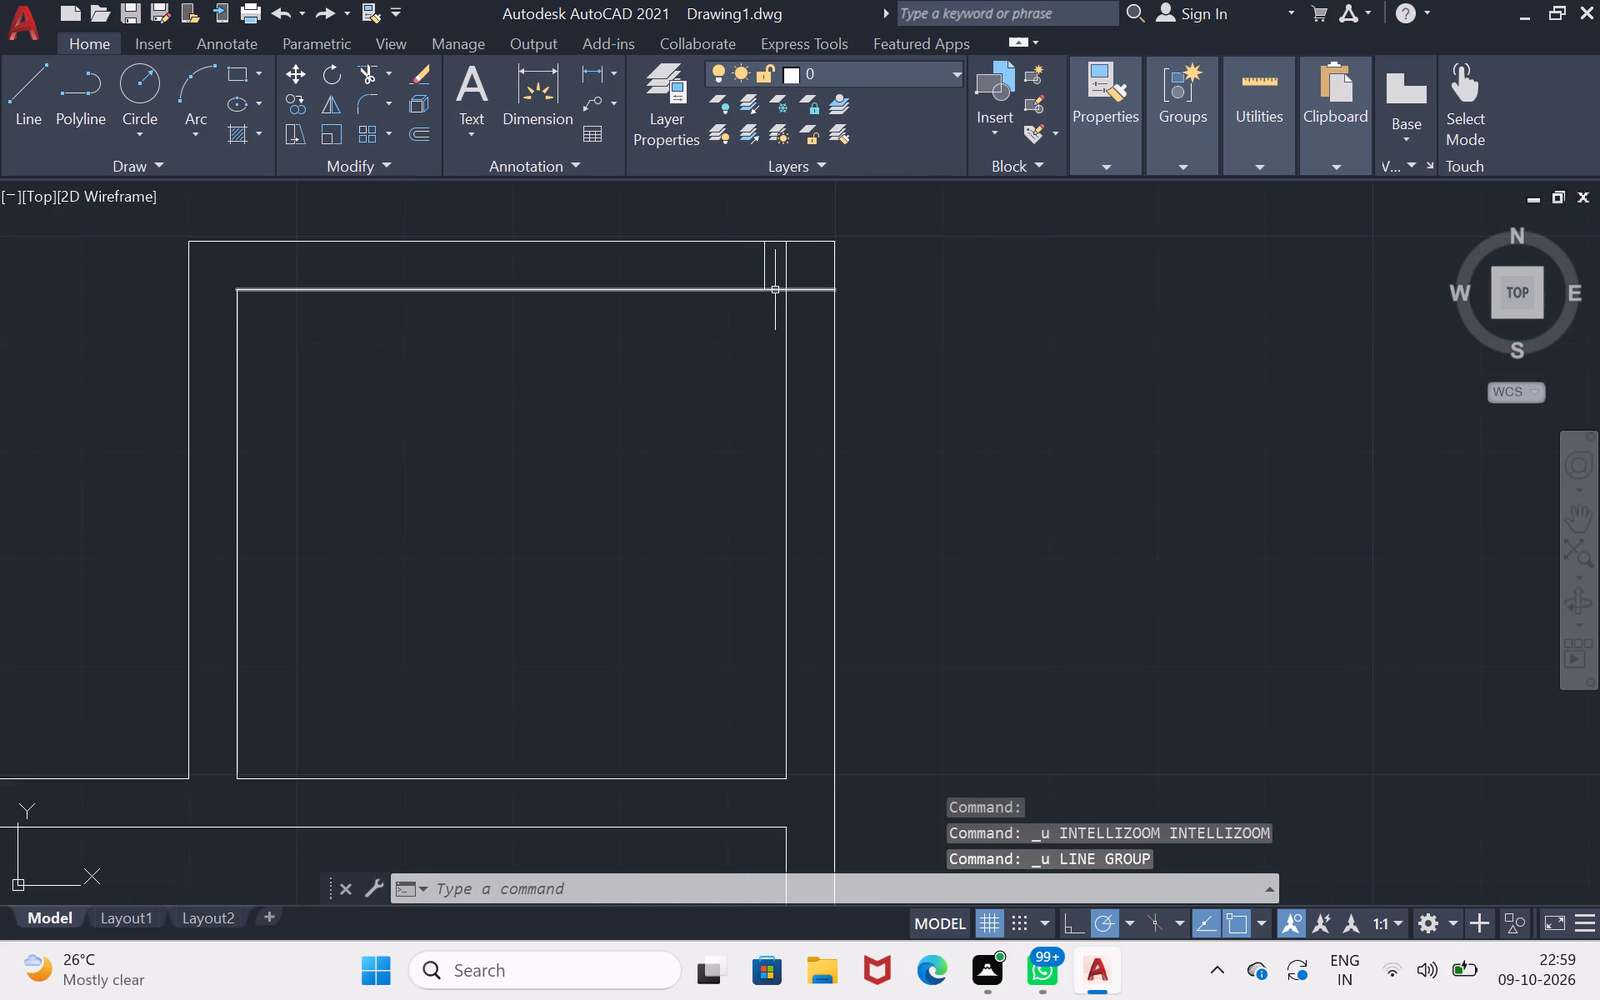
# Draw a line from the small room's upper-right outer corner 2" rightward, 4.5" downward, and back to the outer wall line.
pyautogui.click(17, 91)
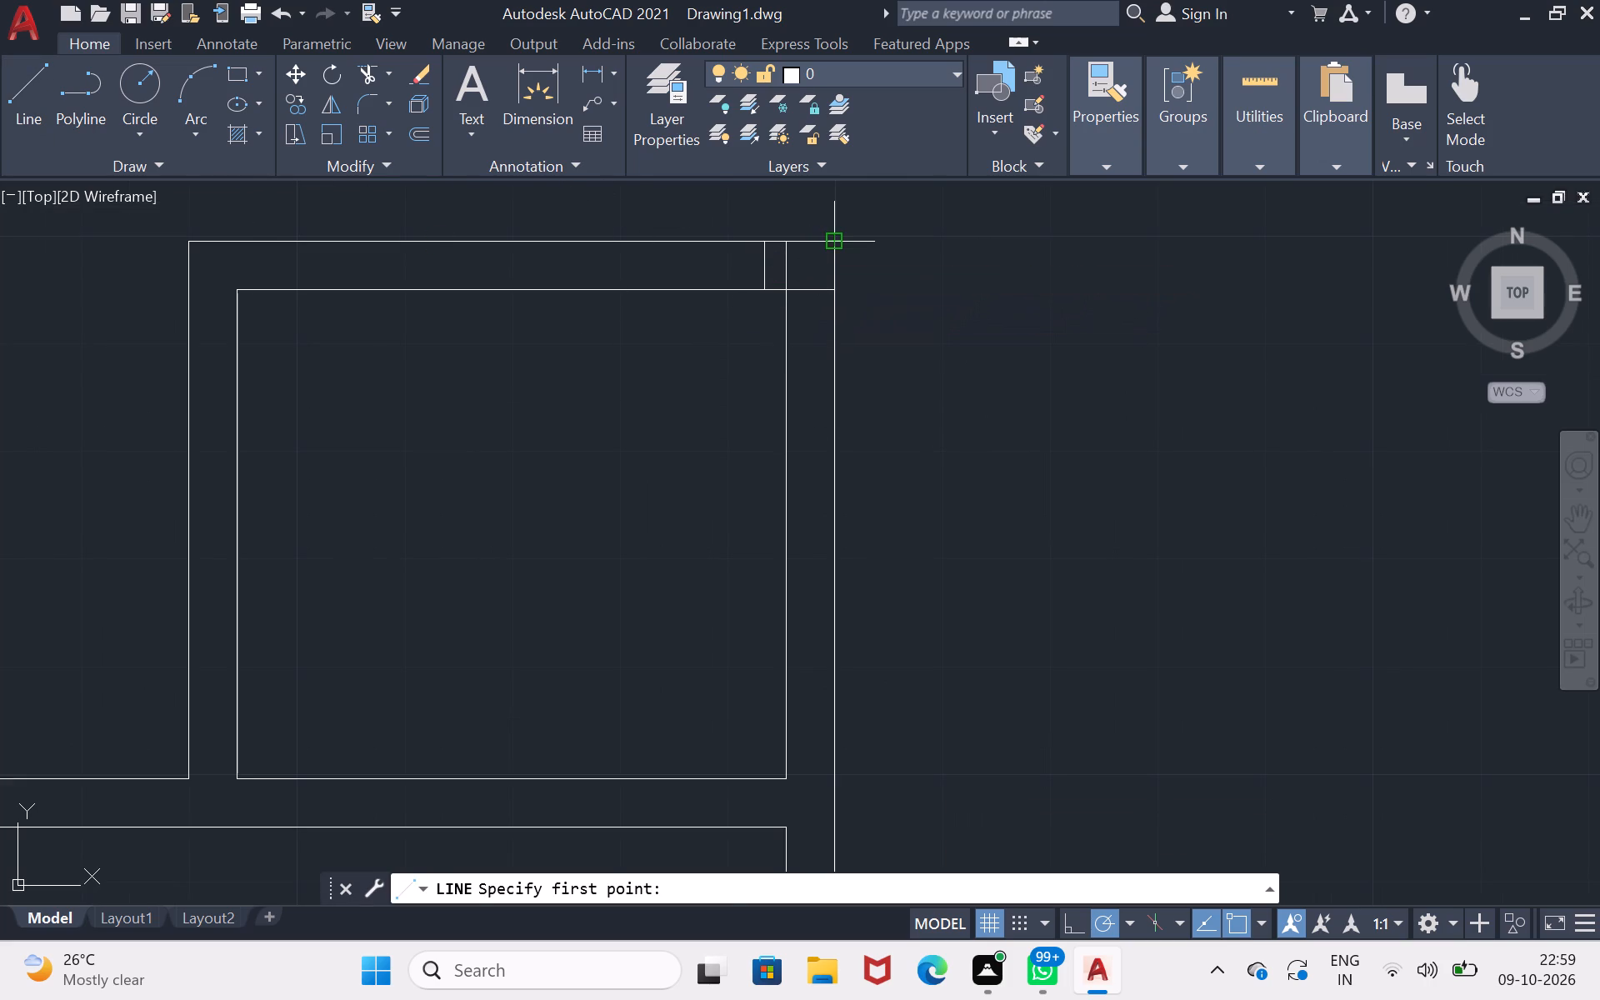
pyautogui.click(846, 246)
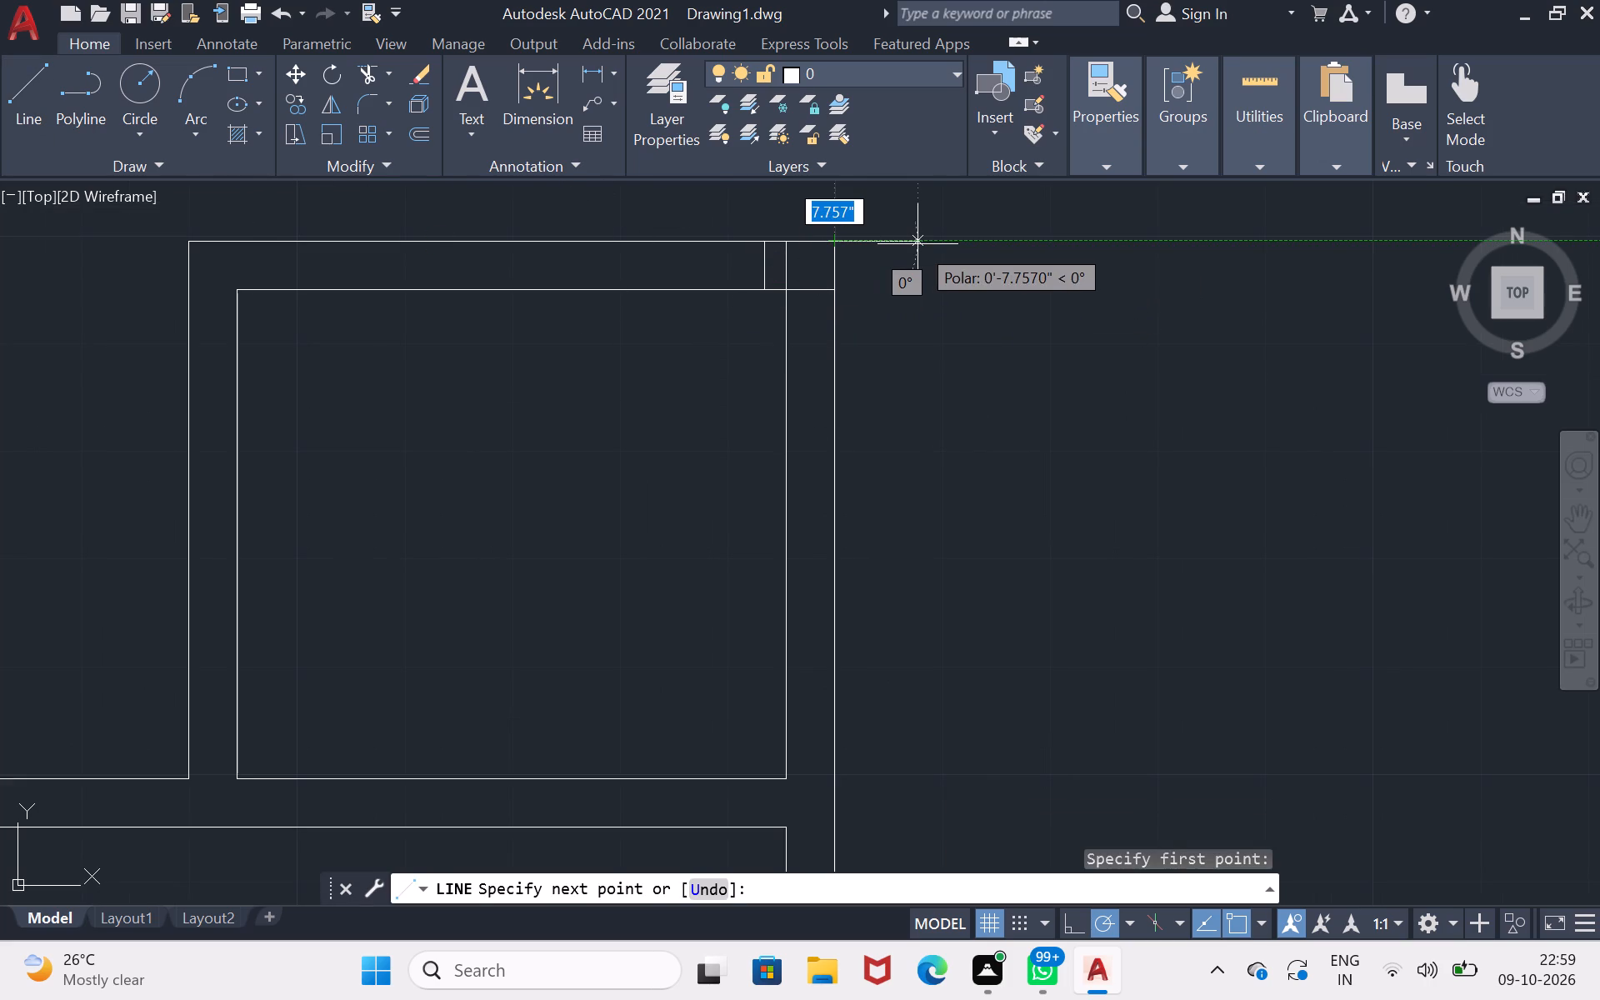
pyautogui.press('2')
pyautogui.hotkey('shift', '"')
pyautogui.press('Return')
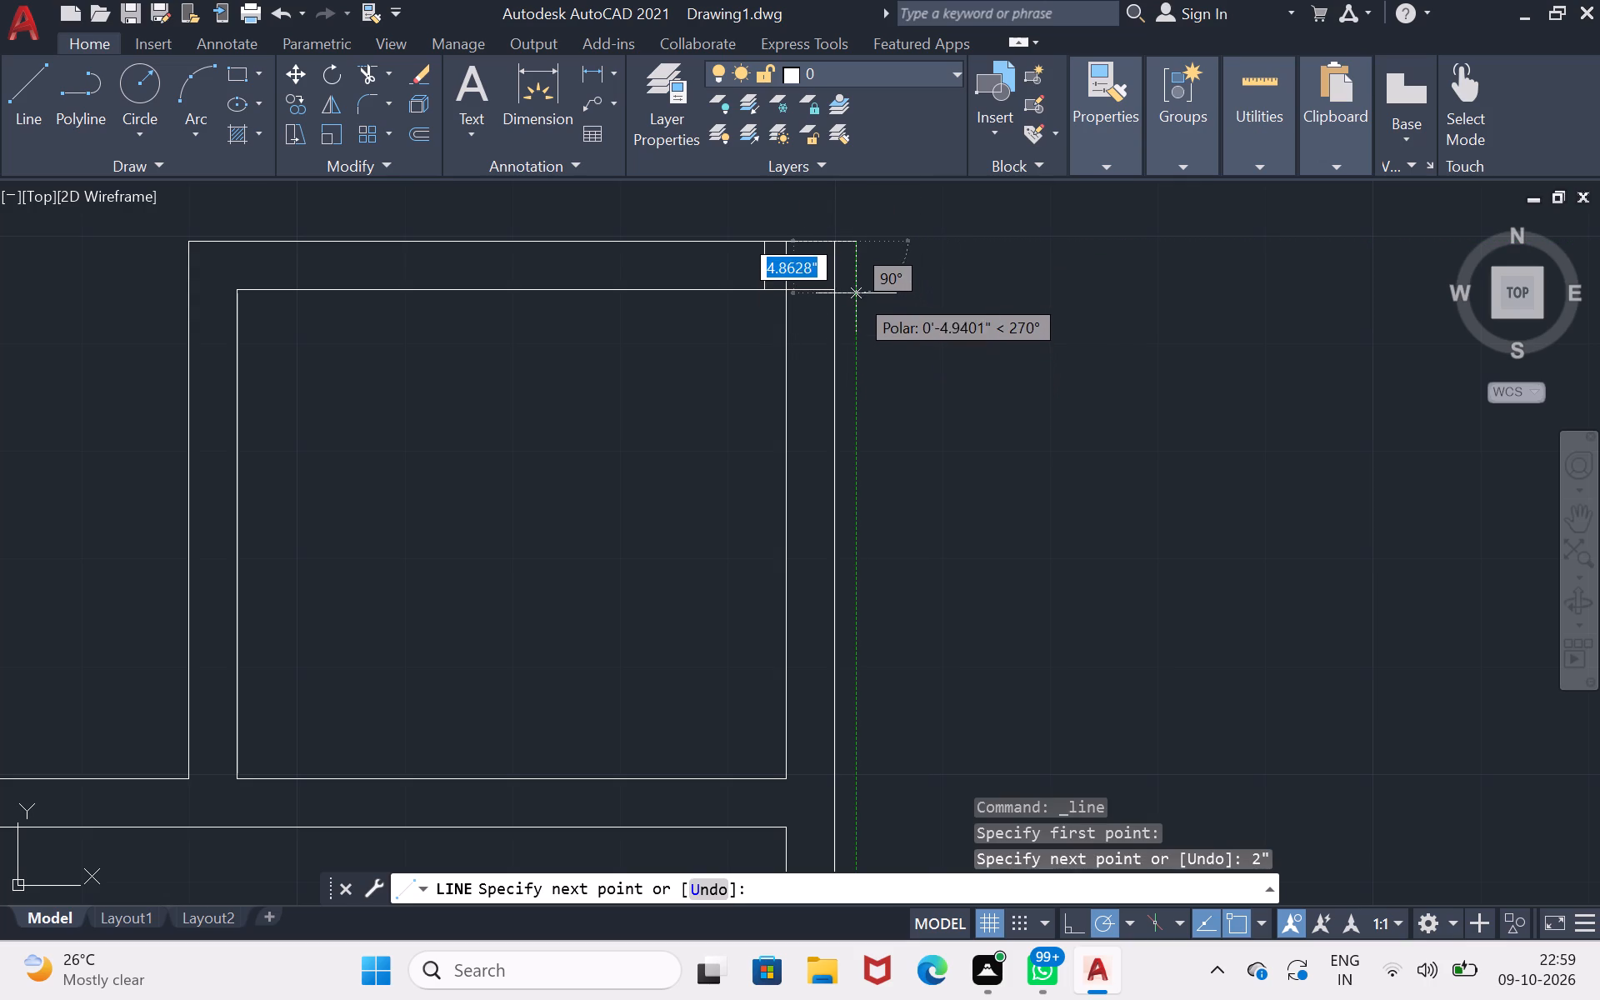
pyautogui.press('4')
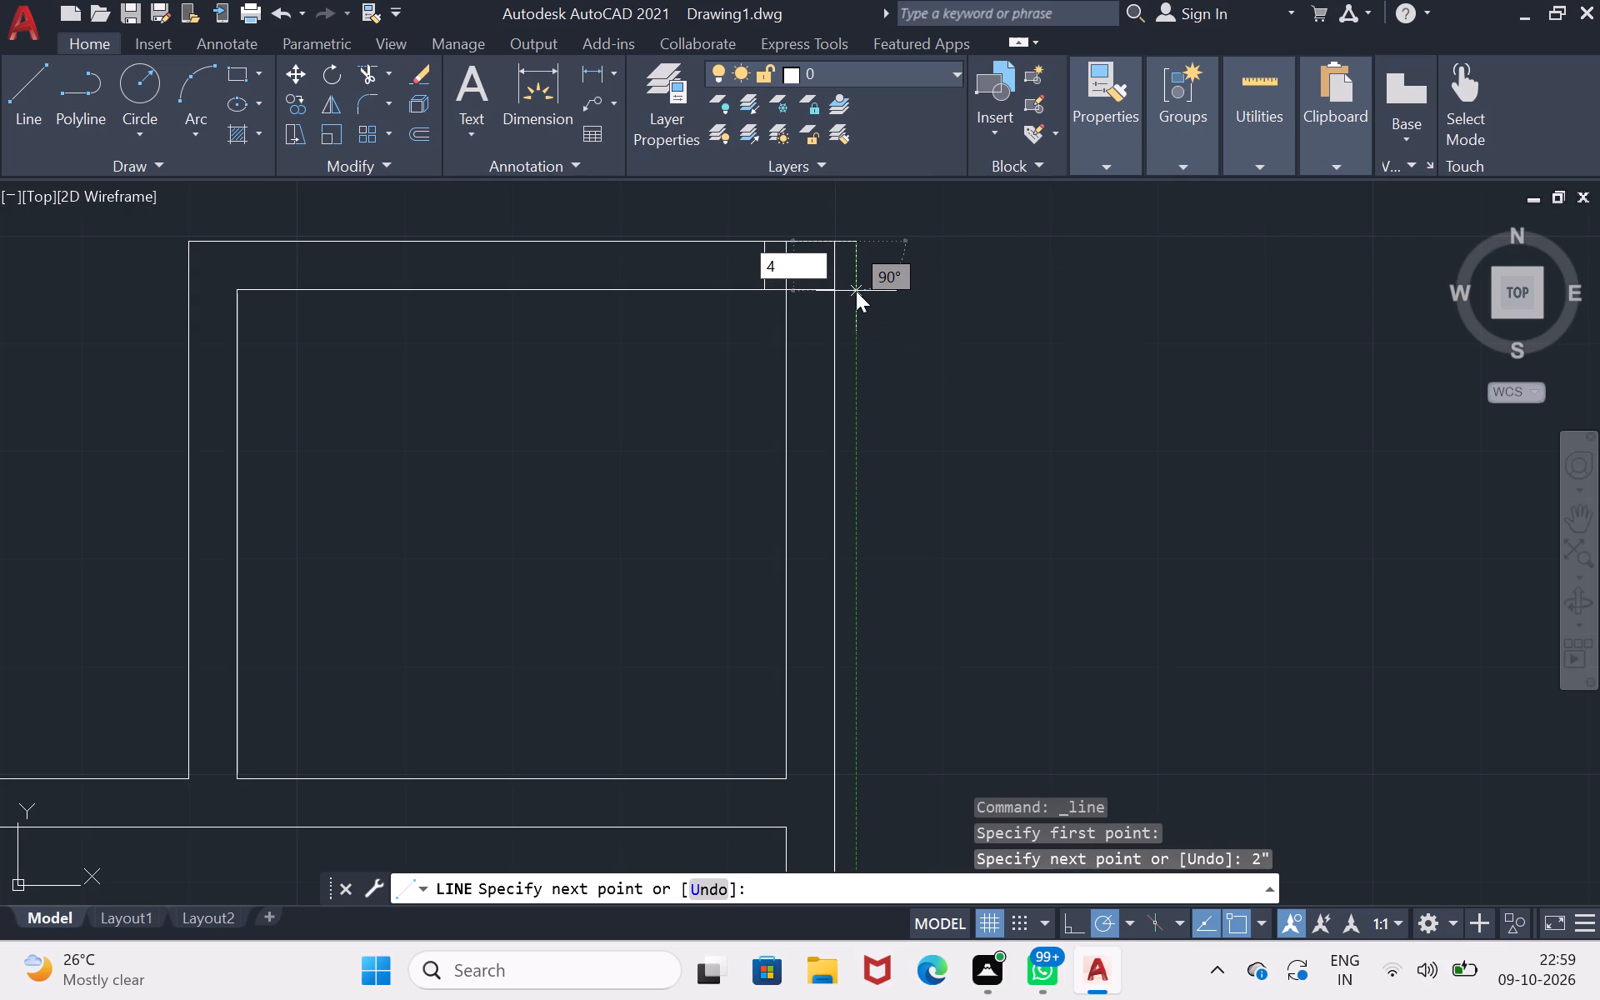
pyautogui.write('.5')
pyautogui.hotkey('shift', '"')
pyautogui.press('Return')
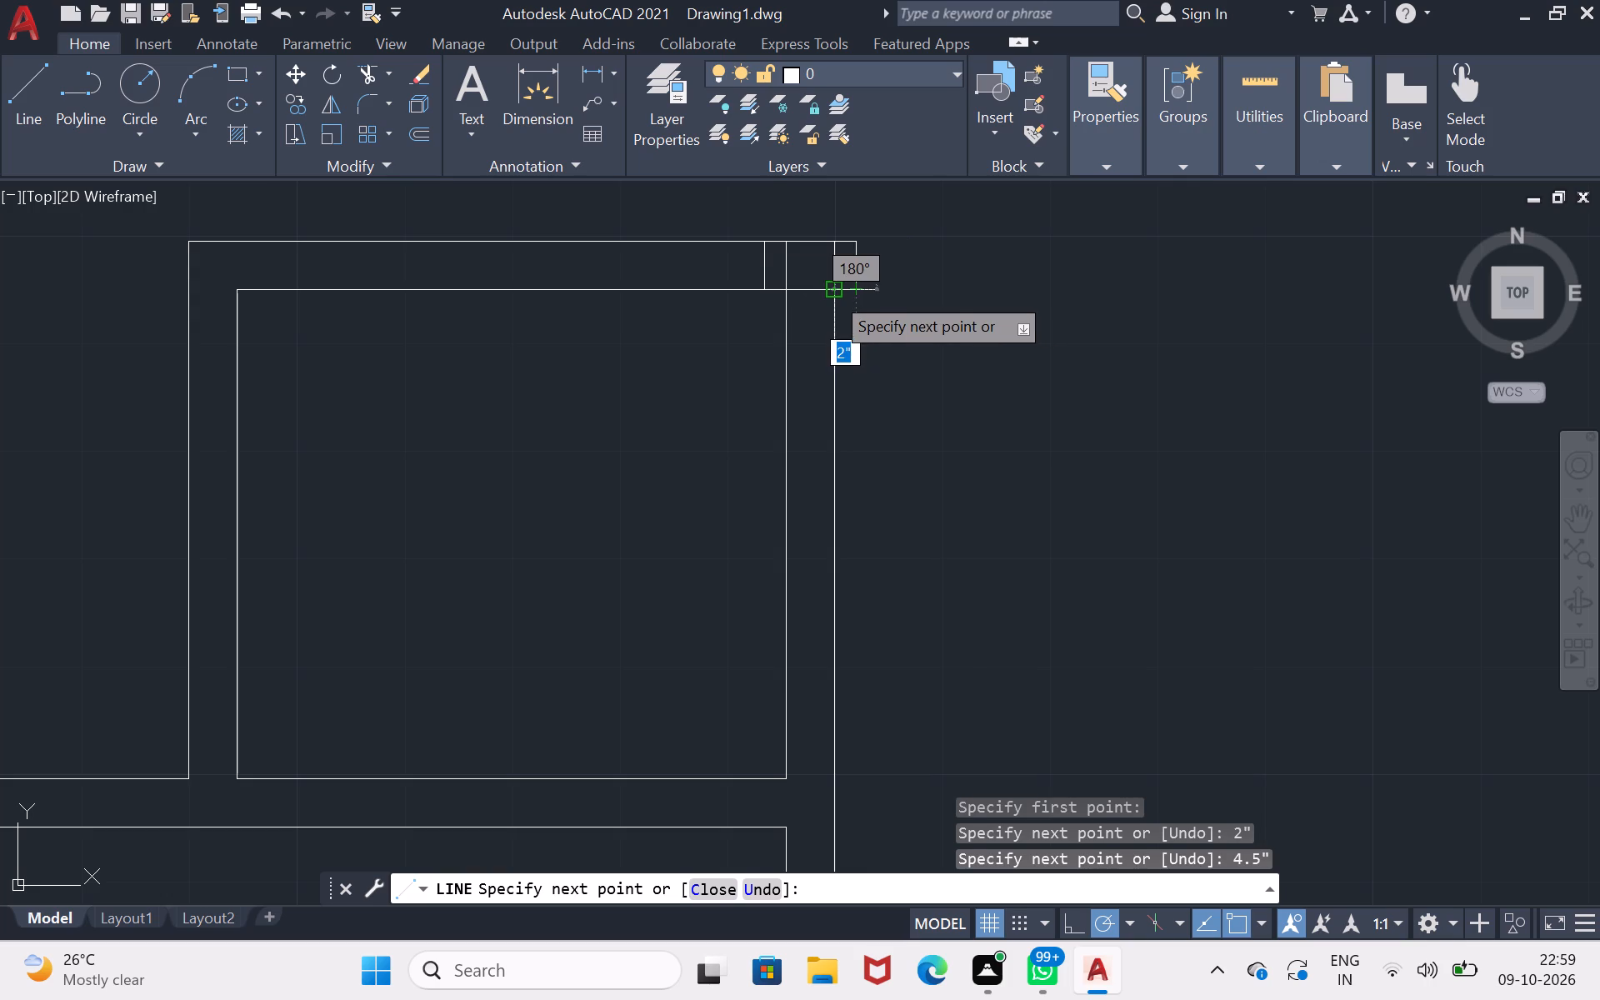
pyautogui.click(830, 291)
pyautogui.press('Return')
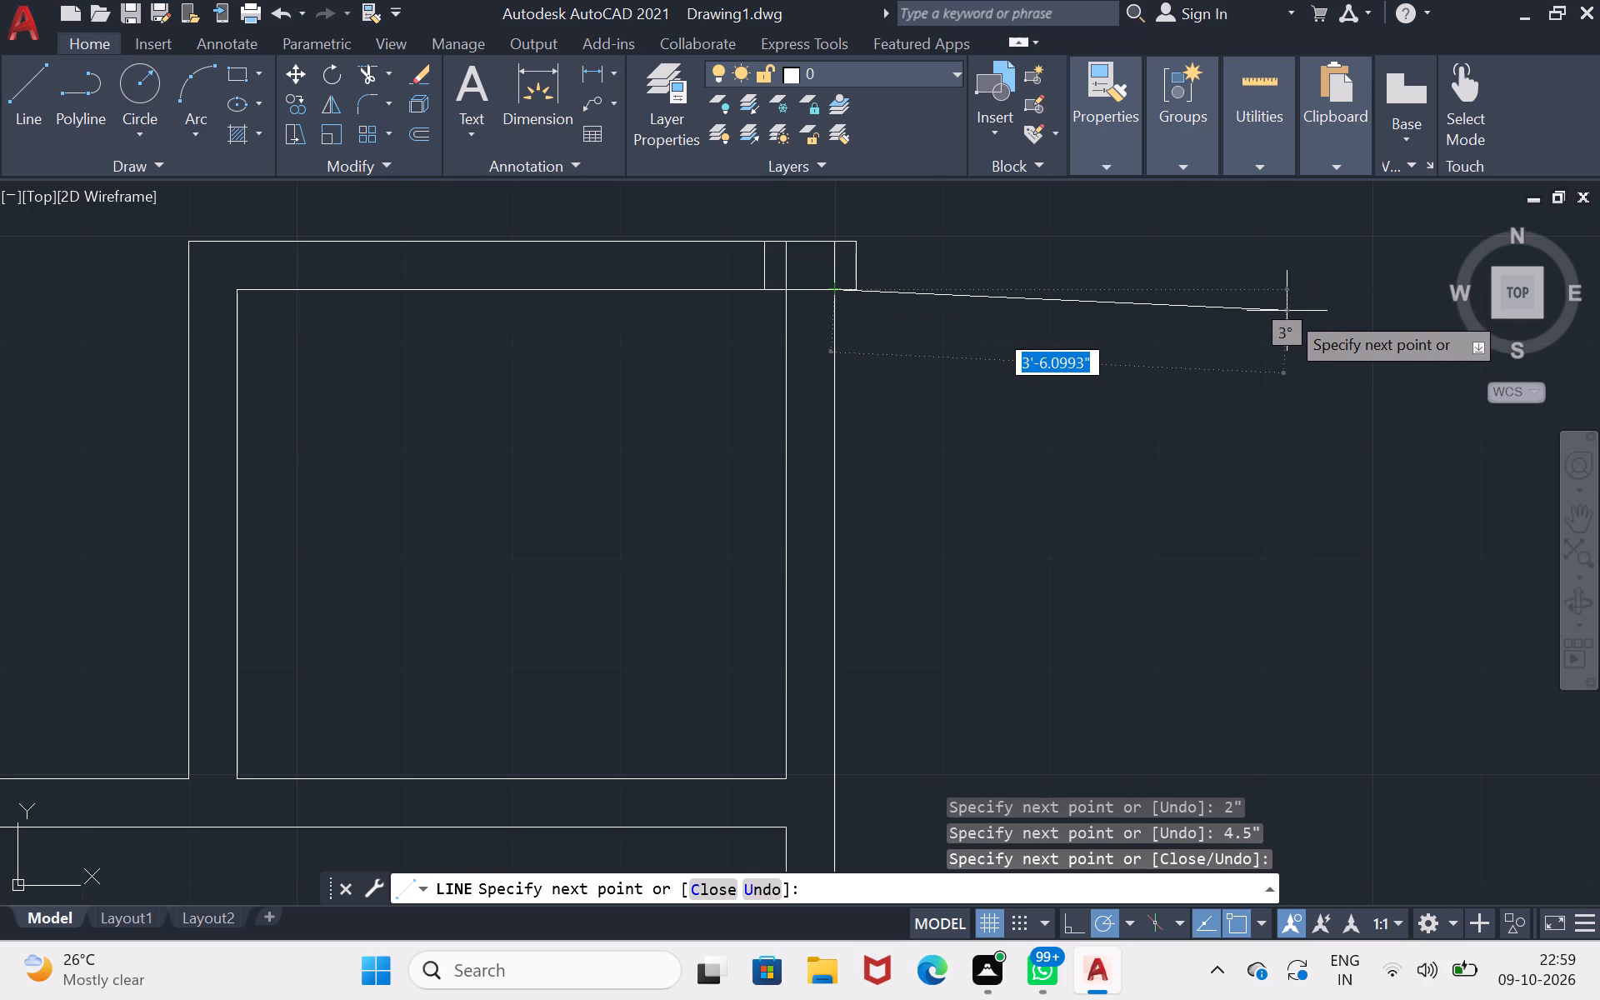
# Trim the wall line segments crossing the inside of the small room's upper-right corner block.
pyautogui.click(361, 68)
pyautogui.moveTo(846, 265); pyautogui.dragTo(772, 276)
pyautogui.moveTo(787, 275); pyautogui.dragTo(802, 300)
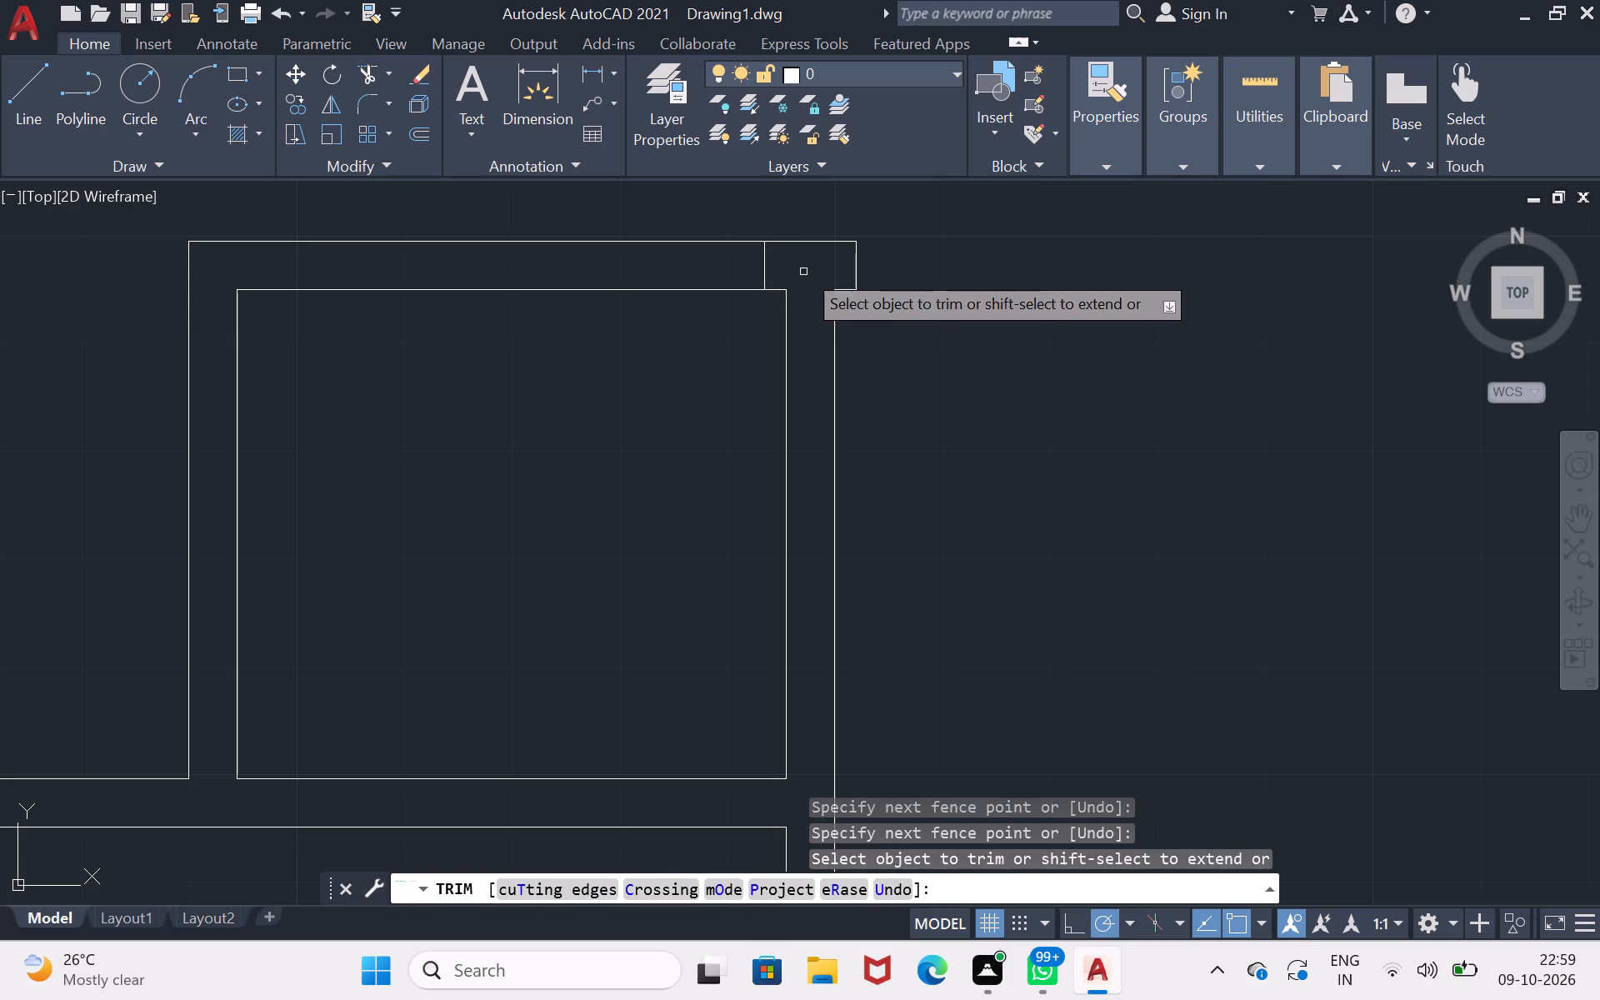
# Draw a door leaf from the corner block's lower-left corner: 2' downward, 1" leftward, and back up to the outer wall line.
pyautogui.click(35, 82)
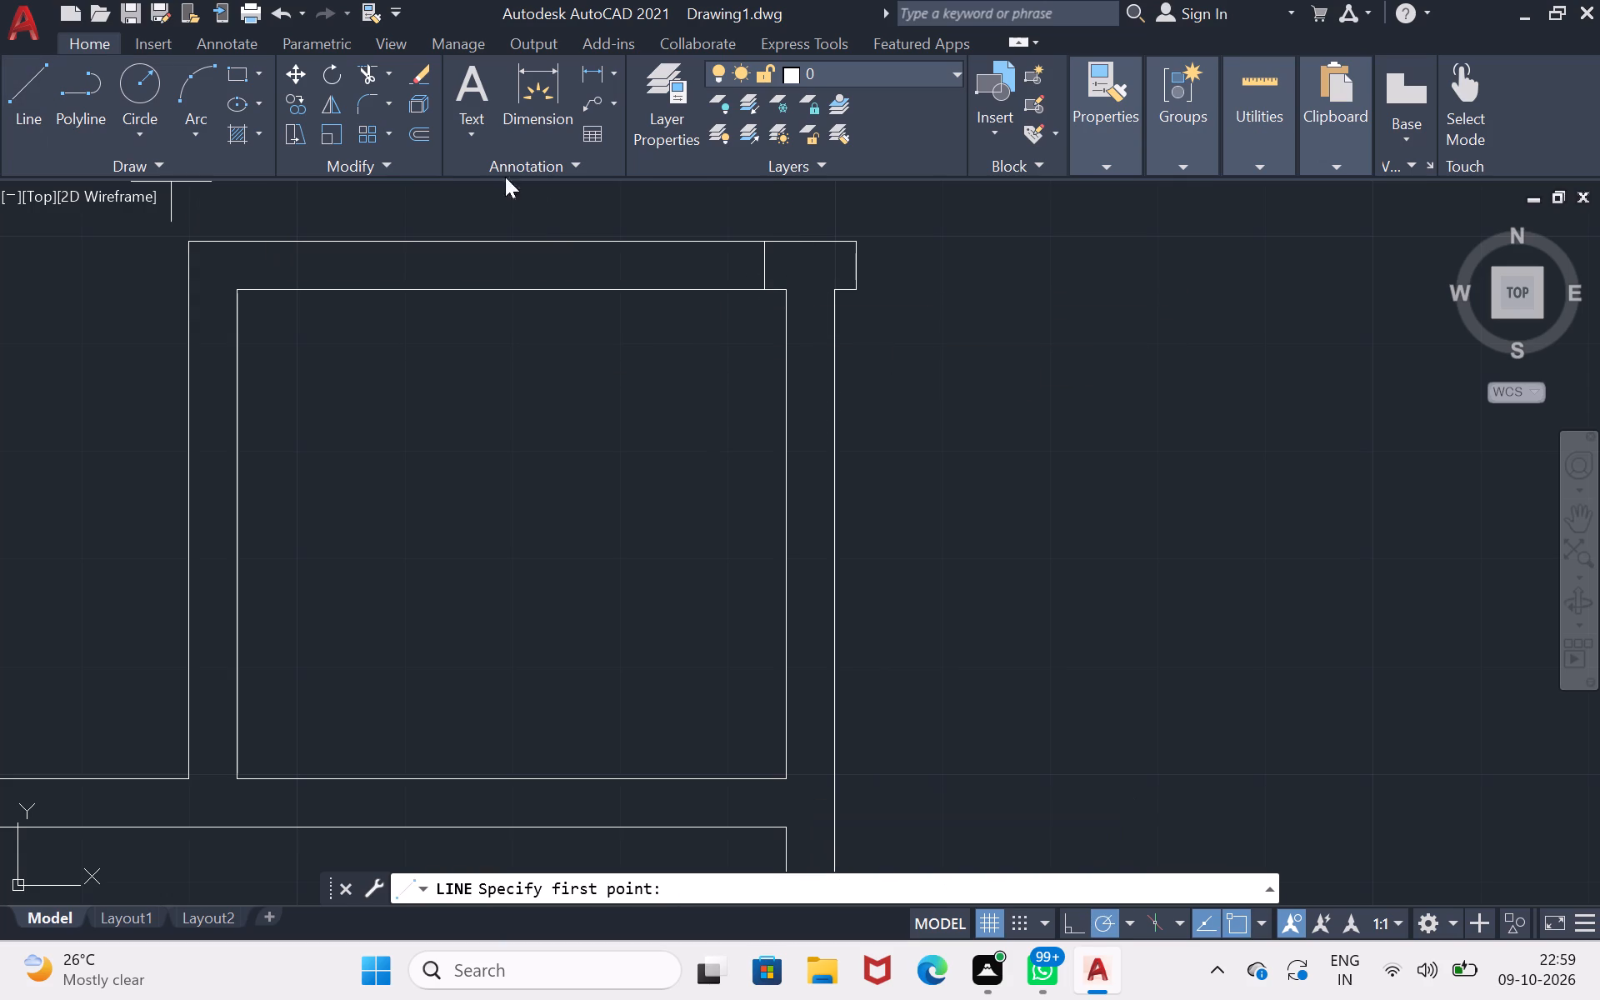
pyautogui.click(766, 290)
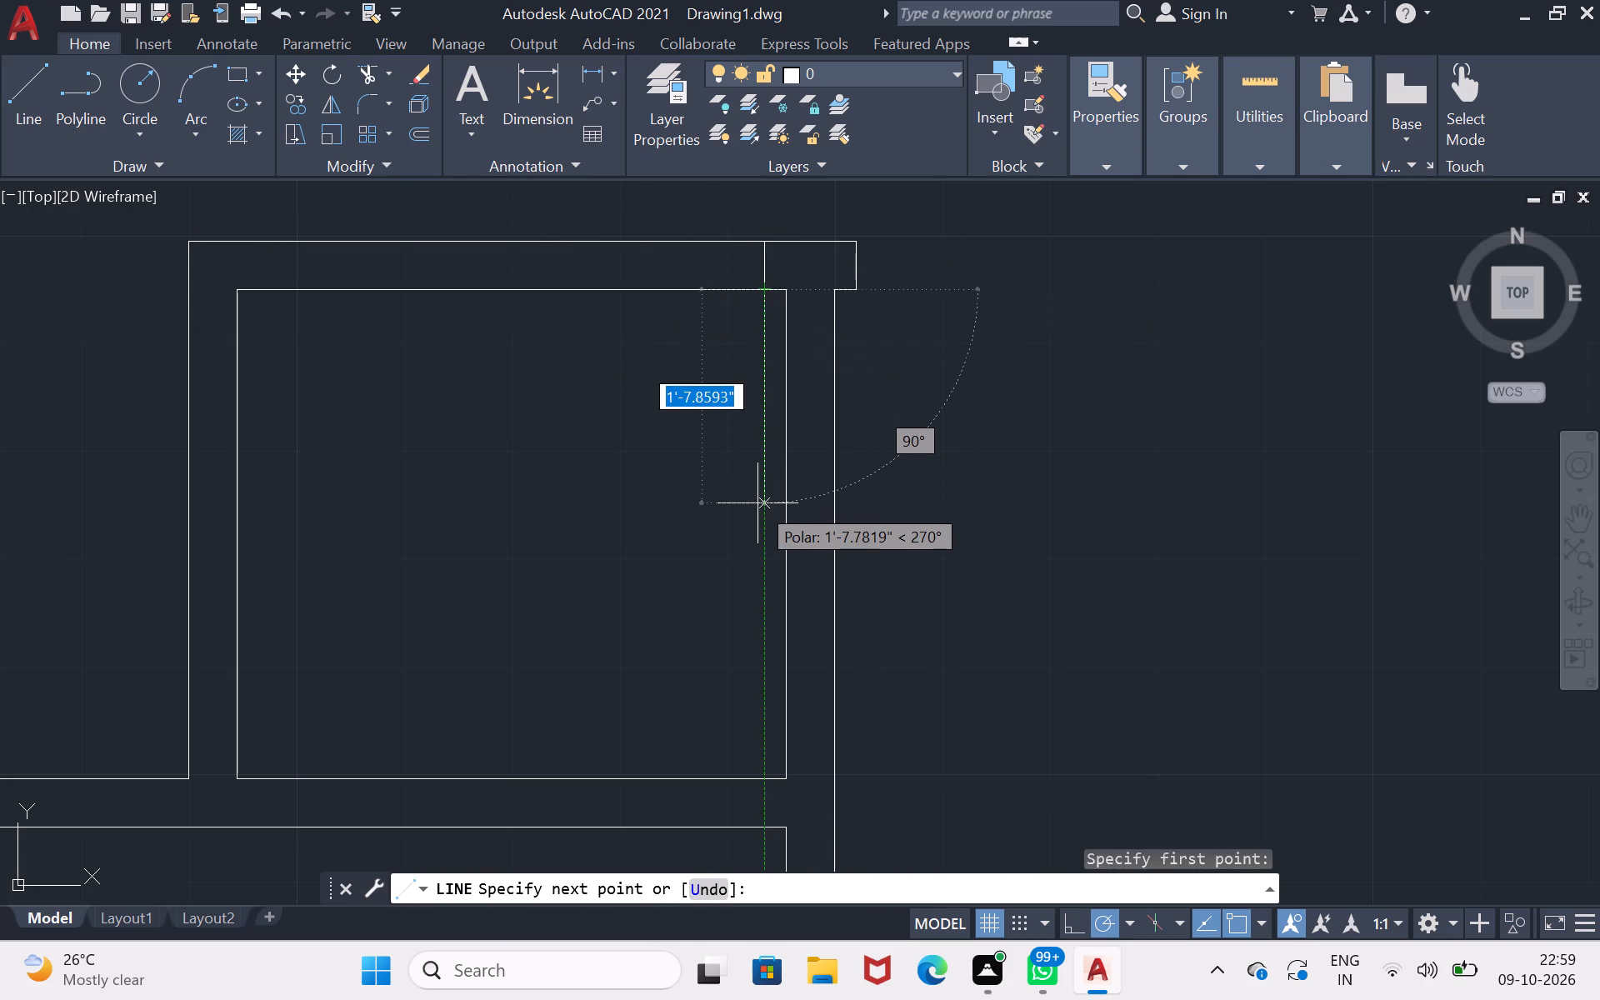
pyautogui.press('2')
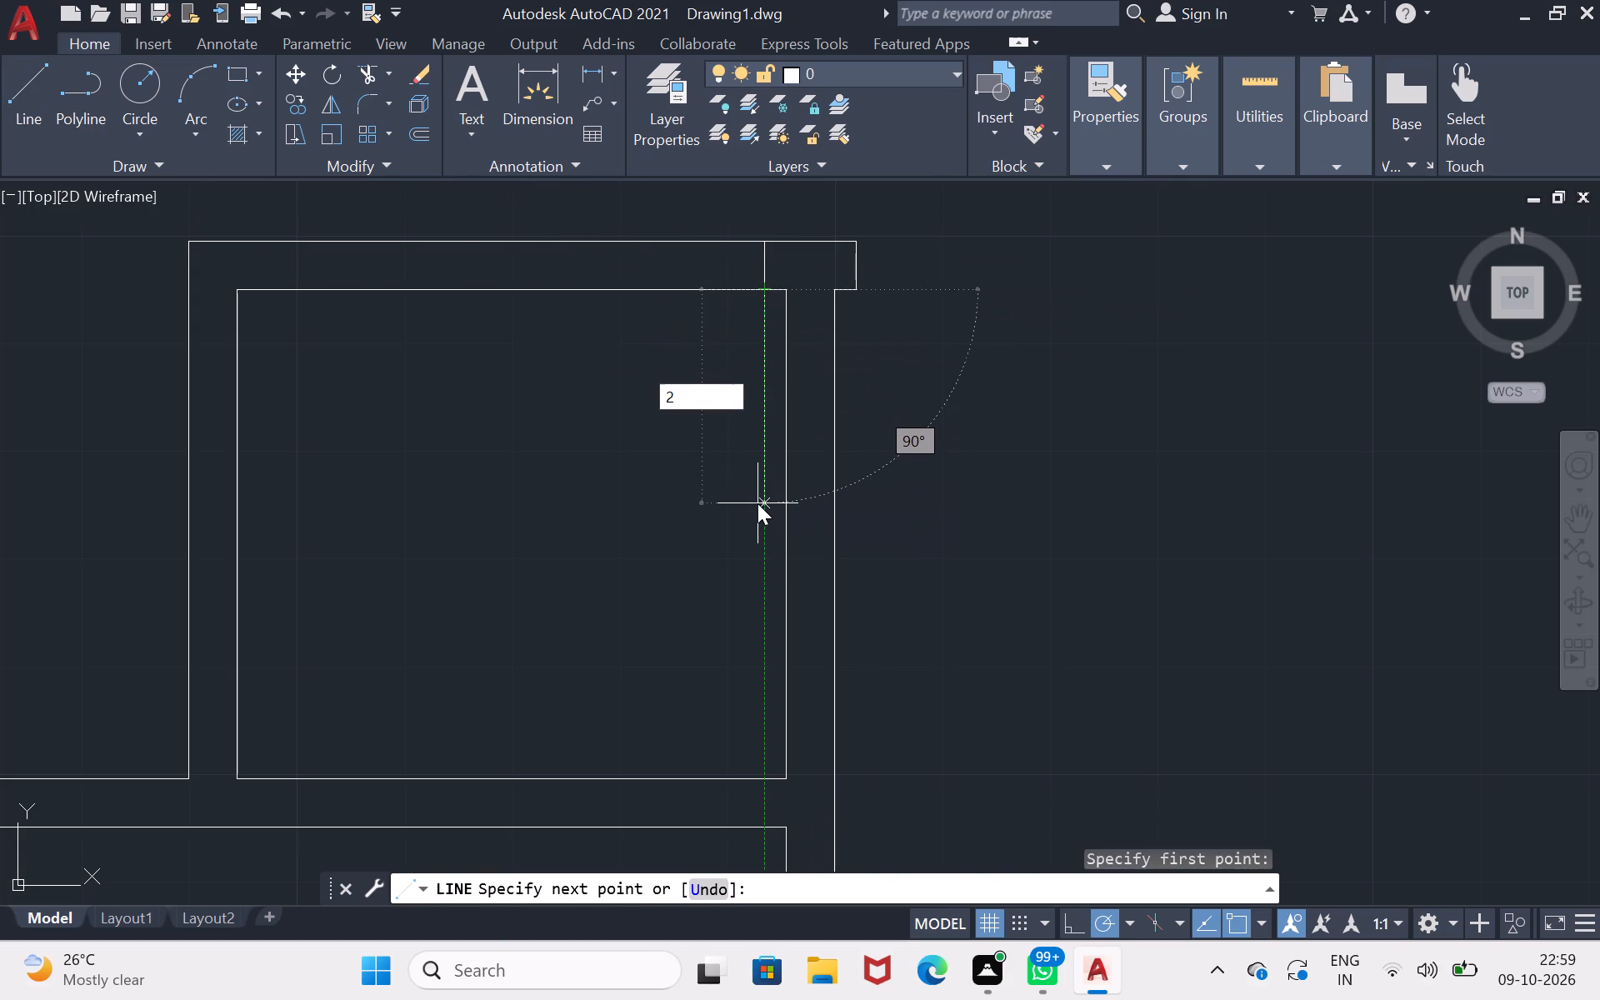
pyautogui.write('\'6"')
pyautogui.press('Return')
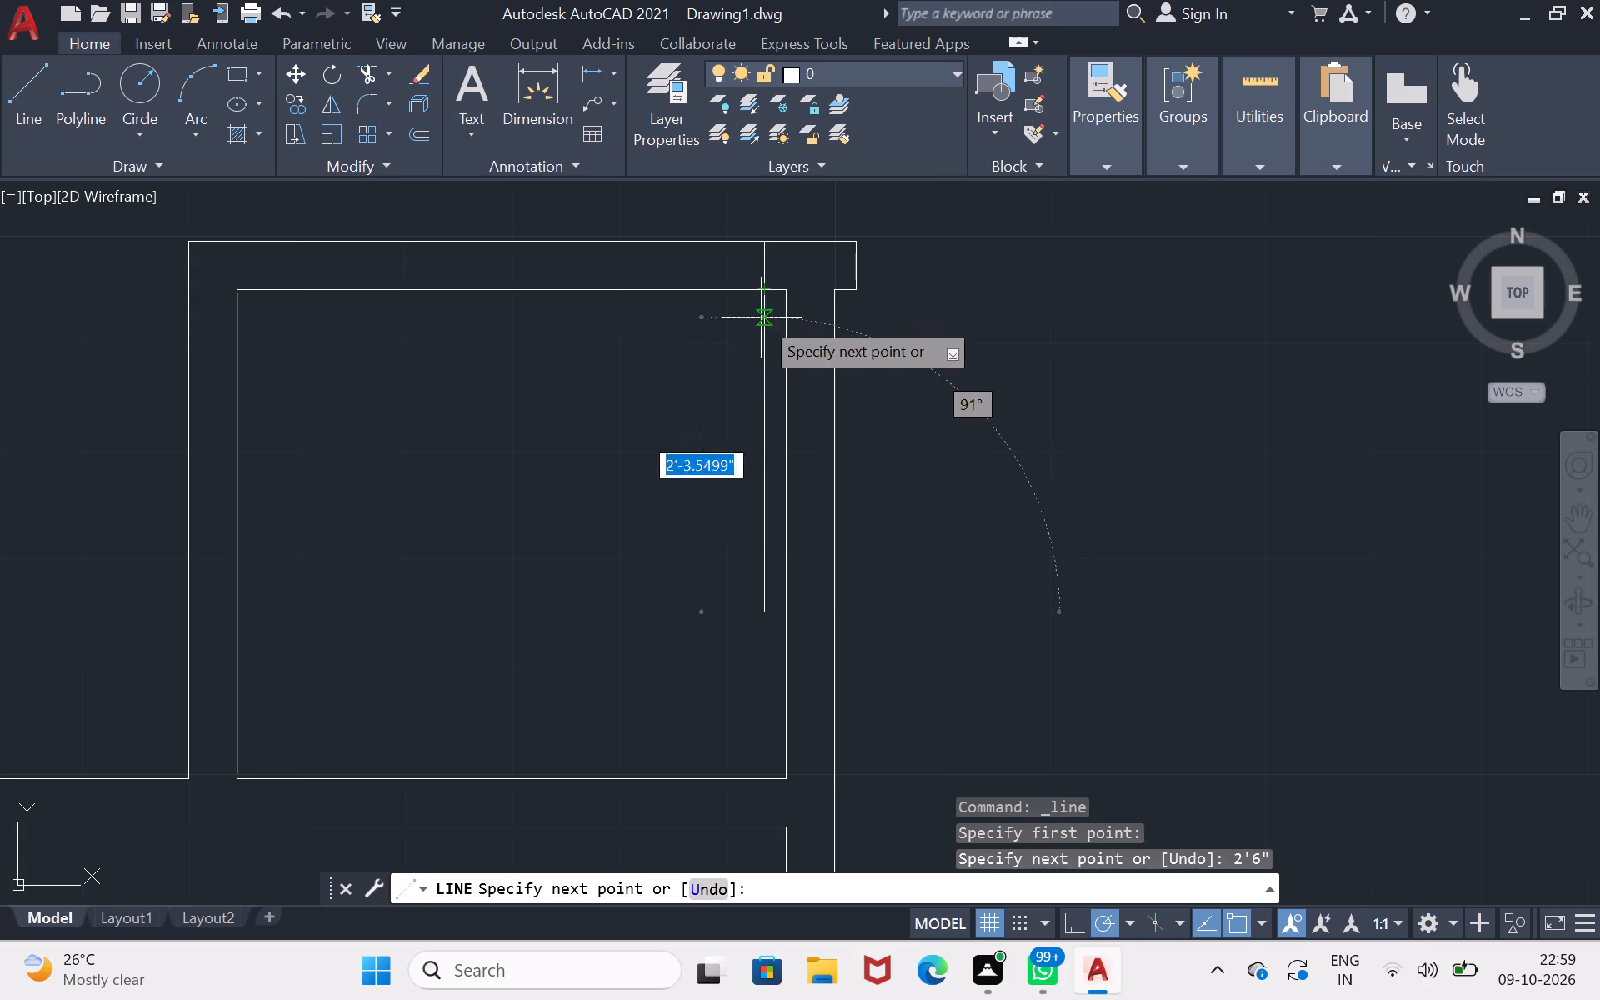
pyautogui.scroll(-1, 728, 758)
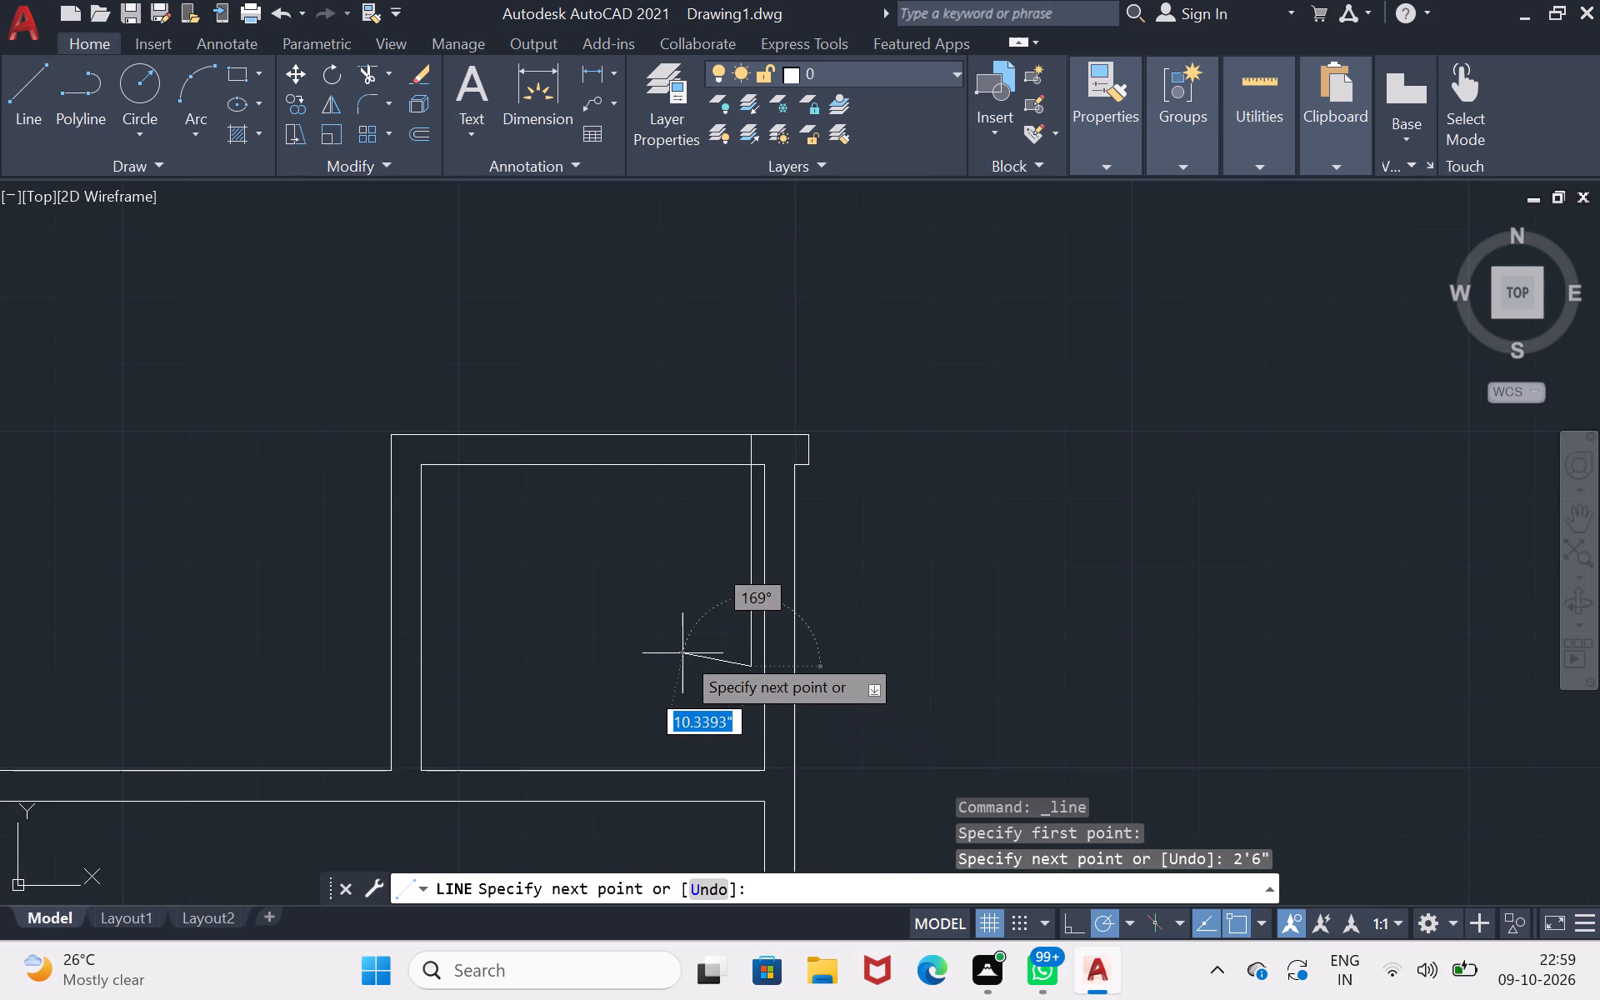
pyautogui.hotkey('ctrl', 'z')
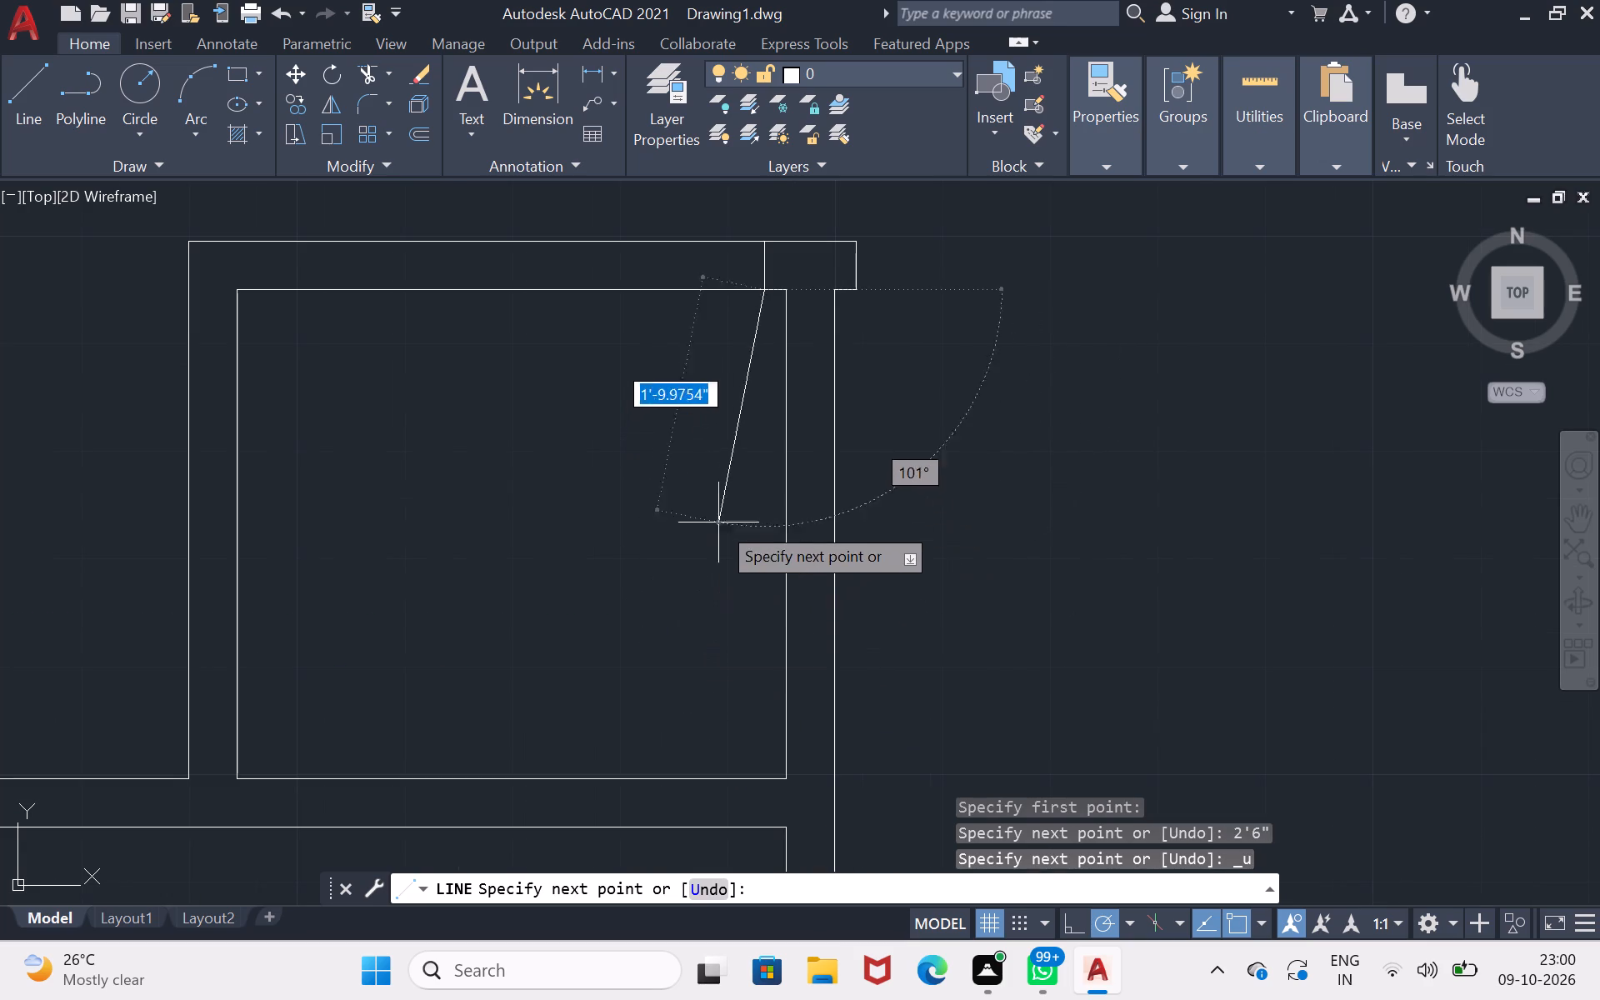
pyautogui.write("2'")
pyautogui.press('Return')
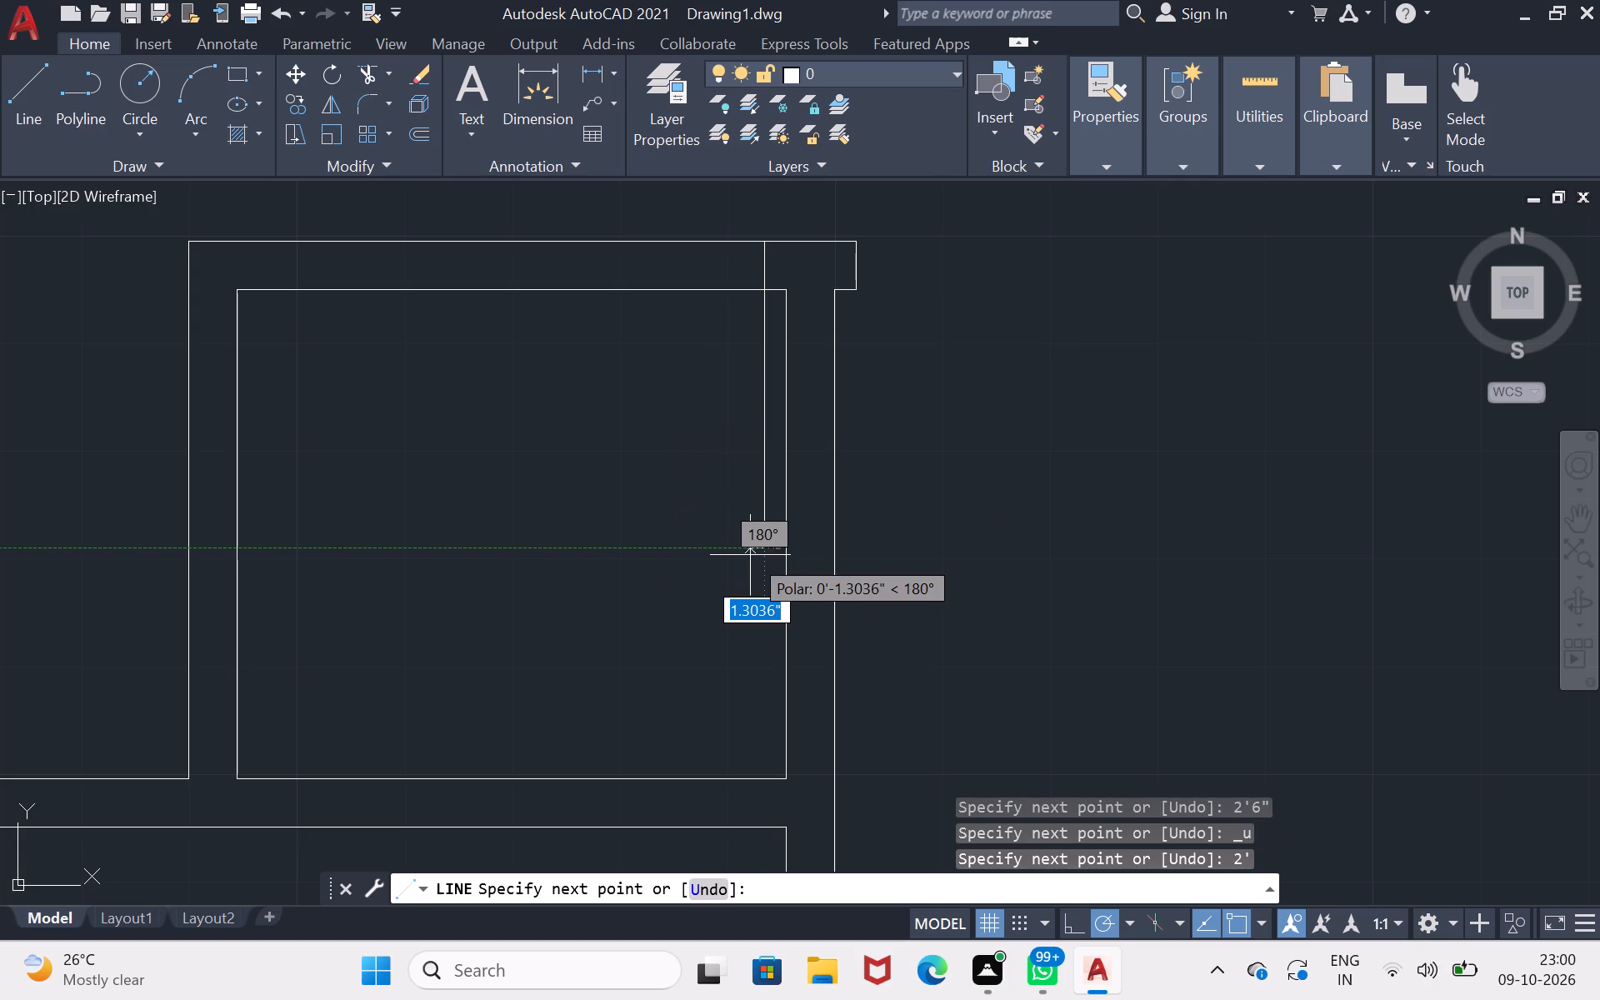
pyautogui.press('1')
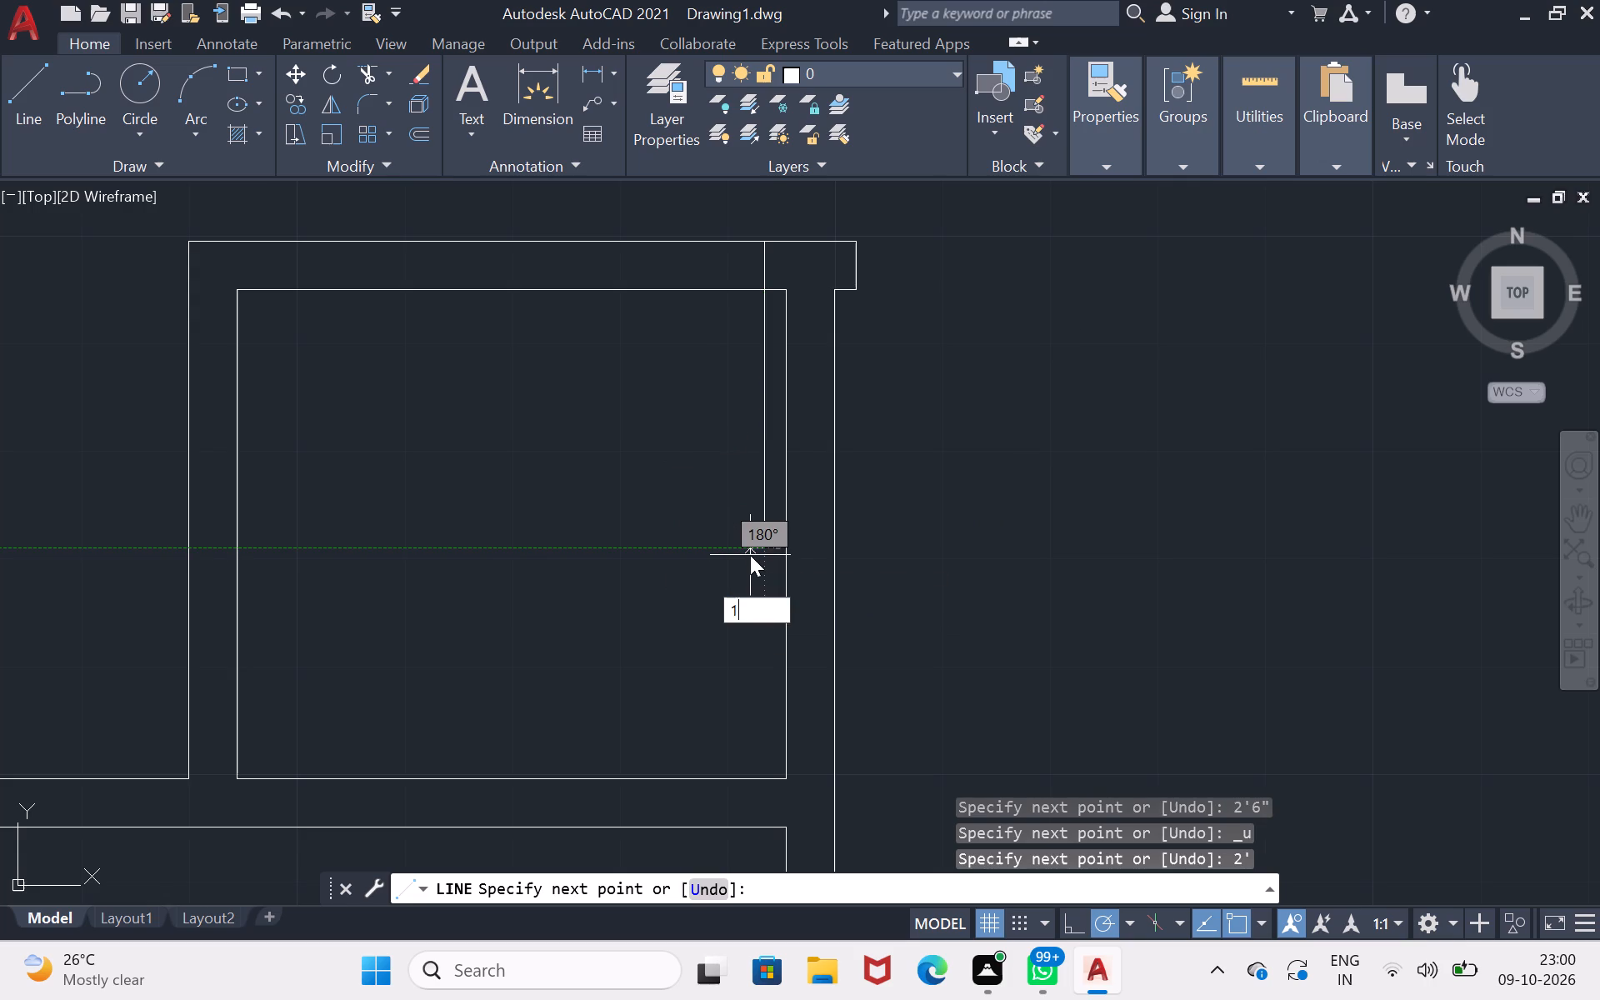
pyautogui.hotkey('shift', '"')
pyautogui.press('Return')
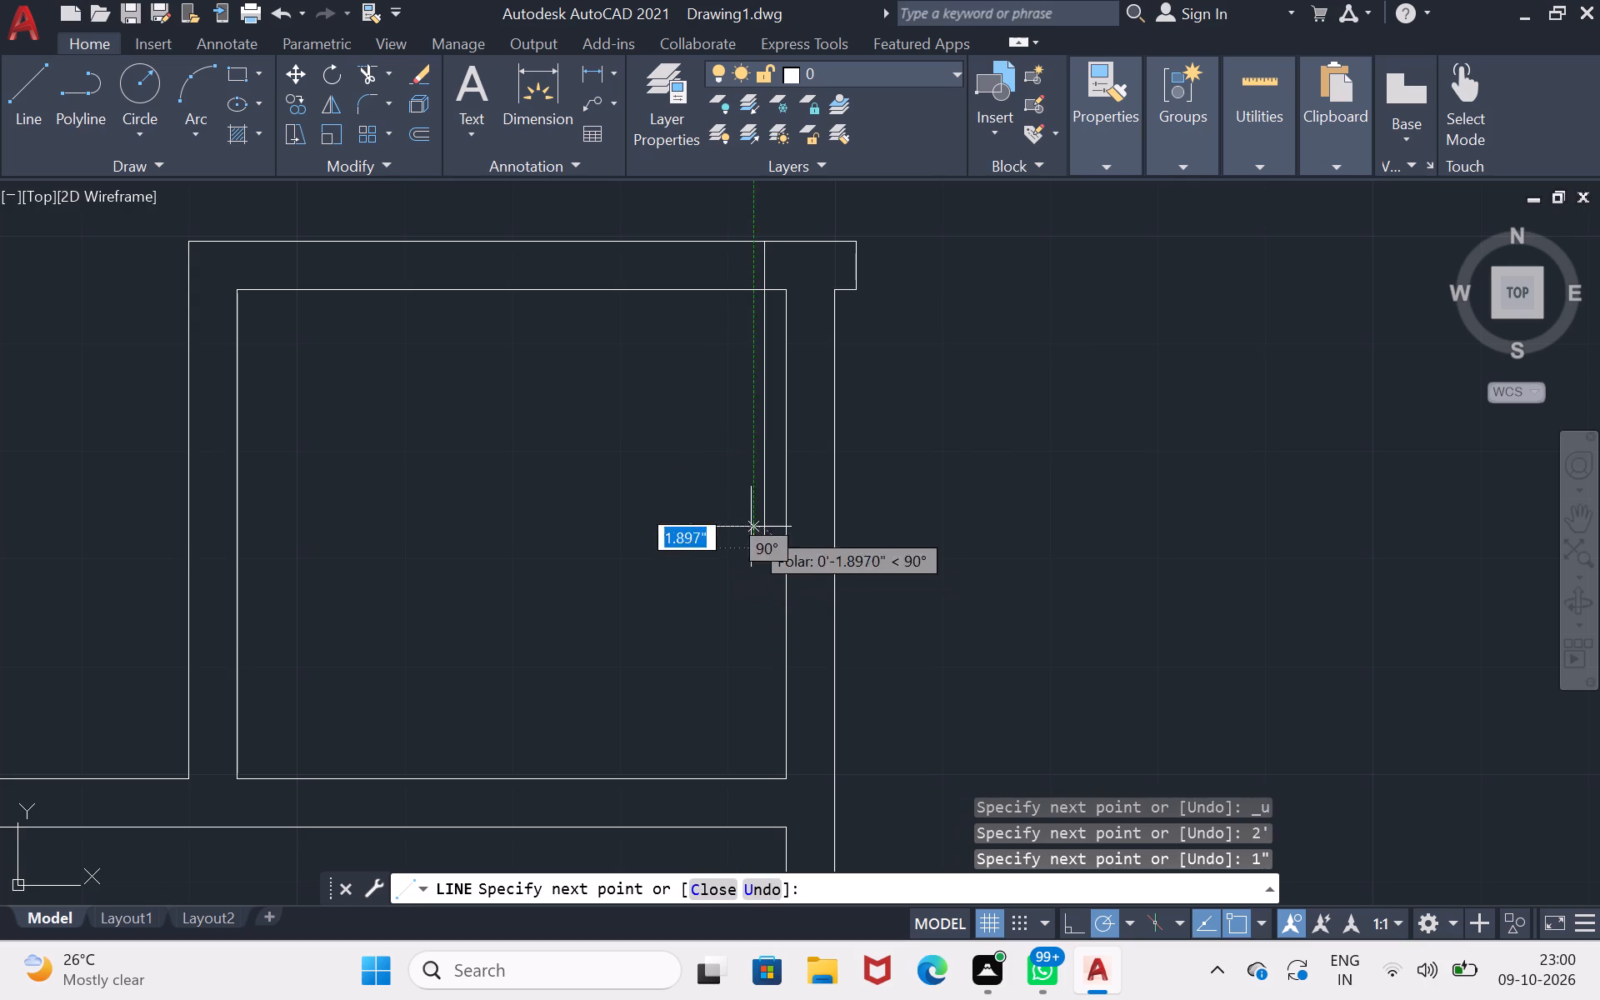
pyautogui.click(752, 244)
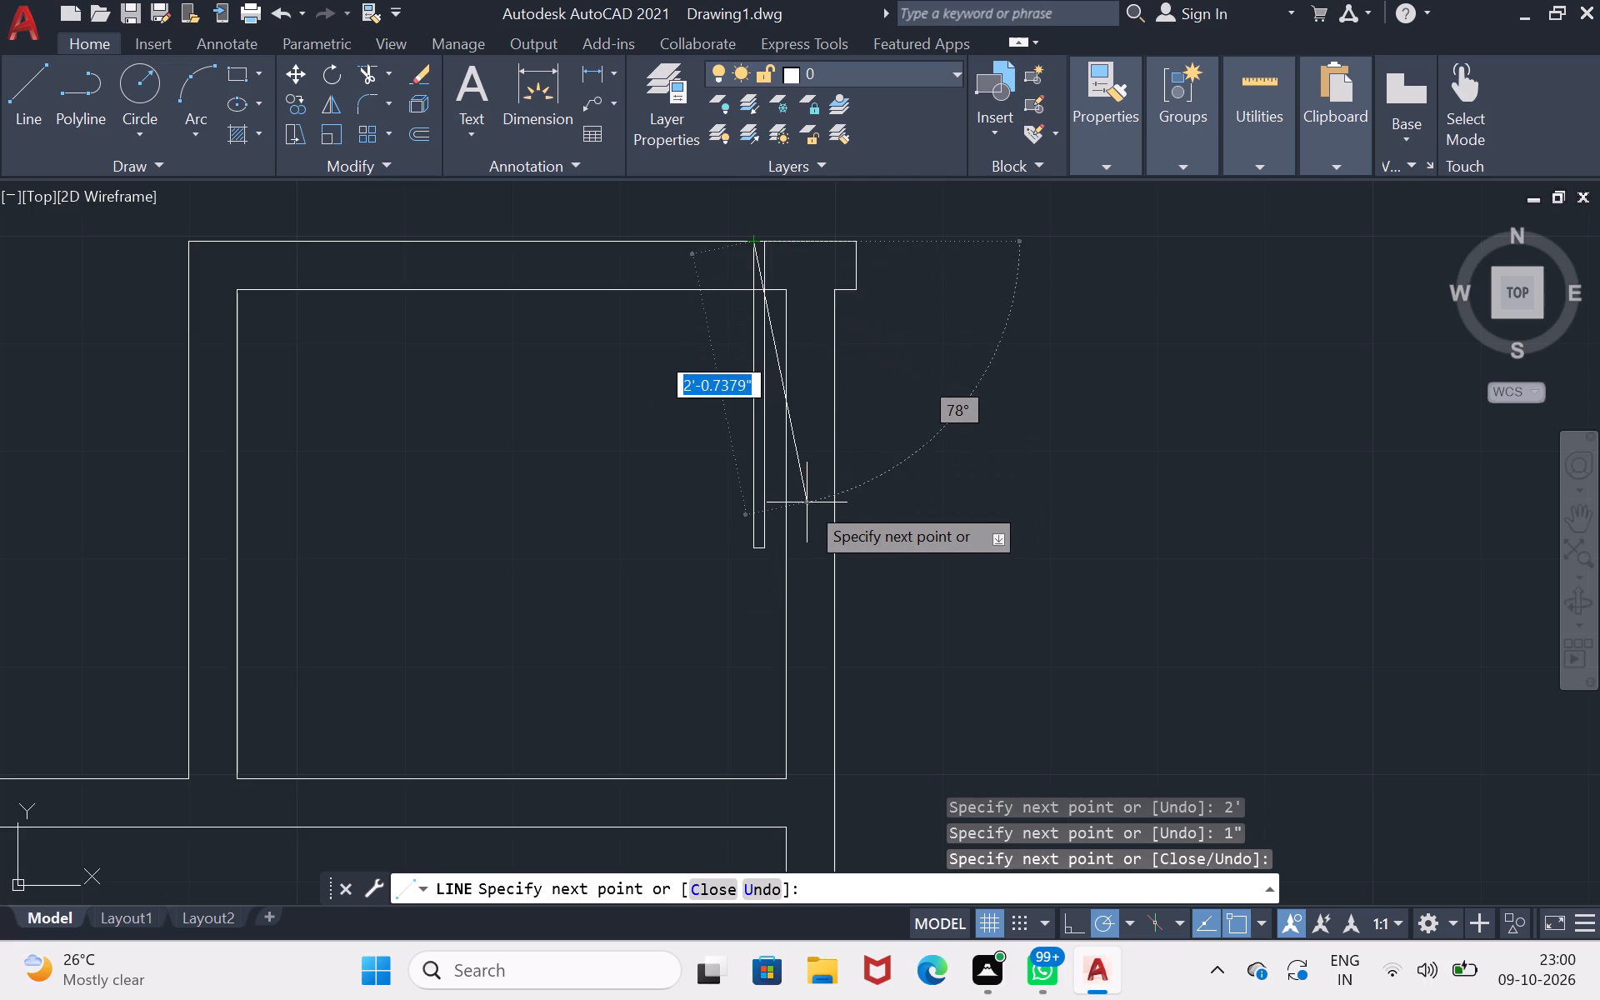
pyautogui.press('Return')
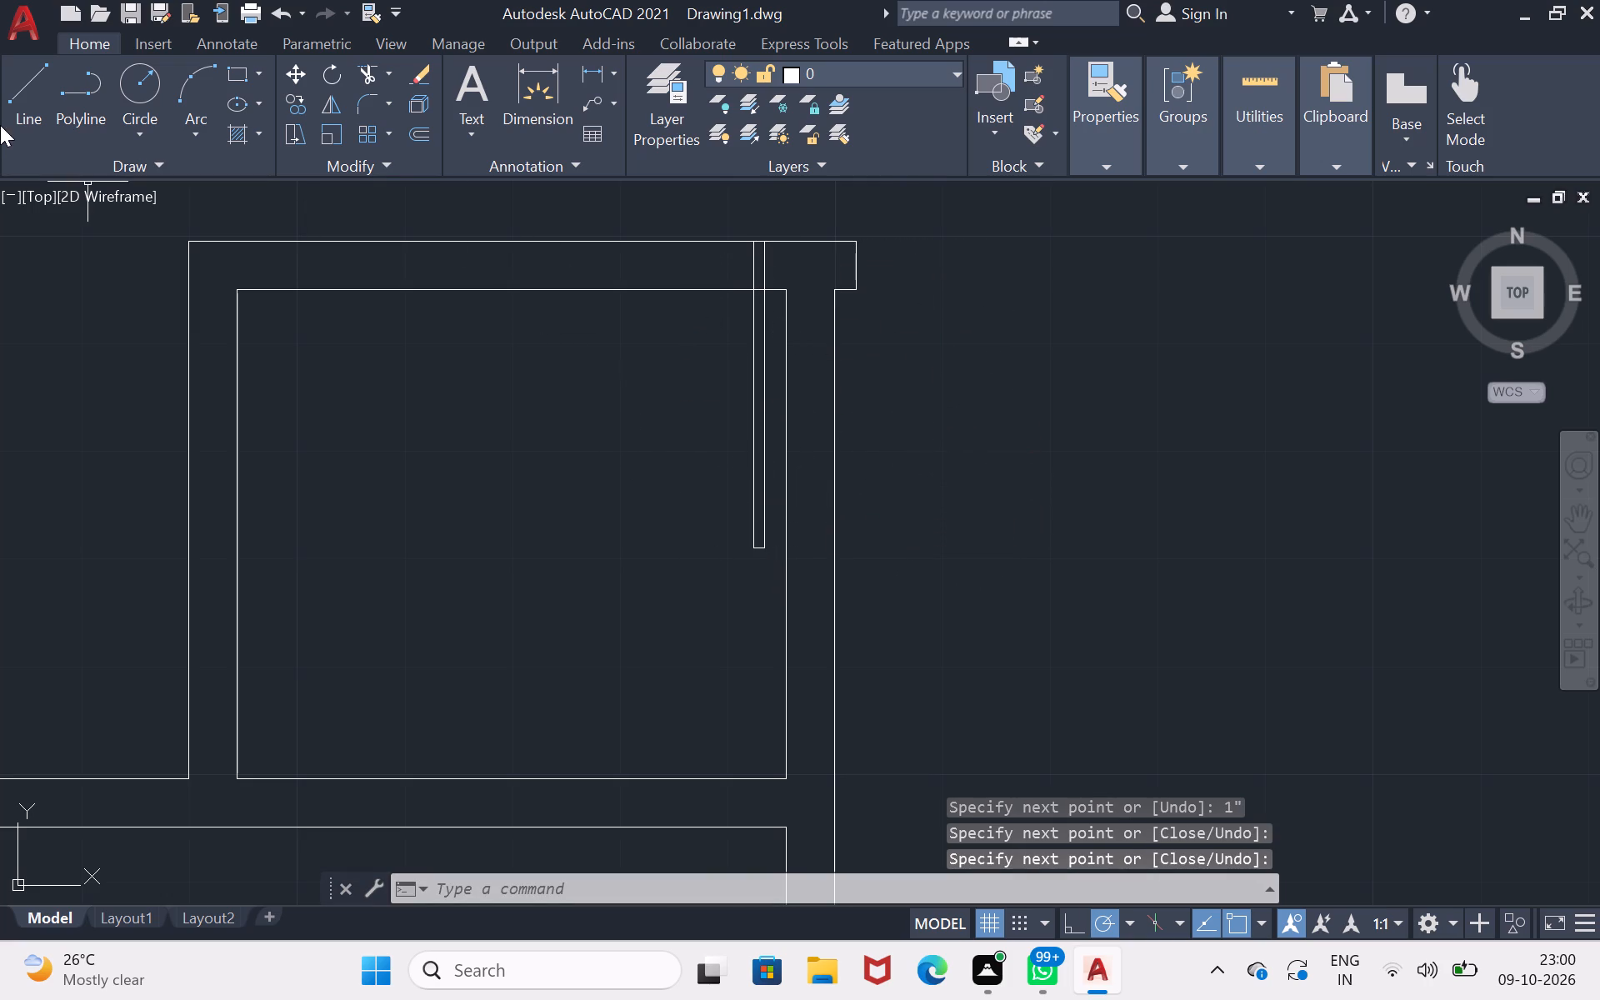
# Draw a line from the leaf's upper end 2' leftward along the outer wall line and down to the inner wall line.
pyautogui.click(12, 105)
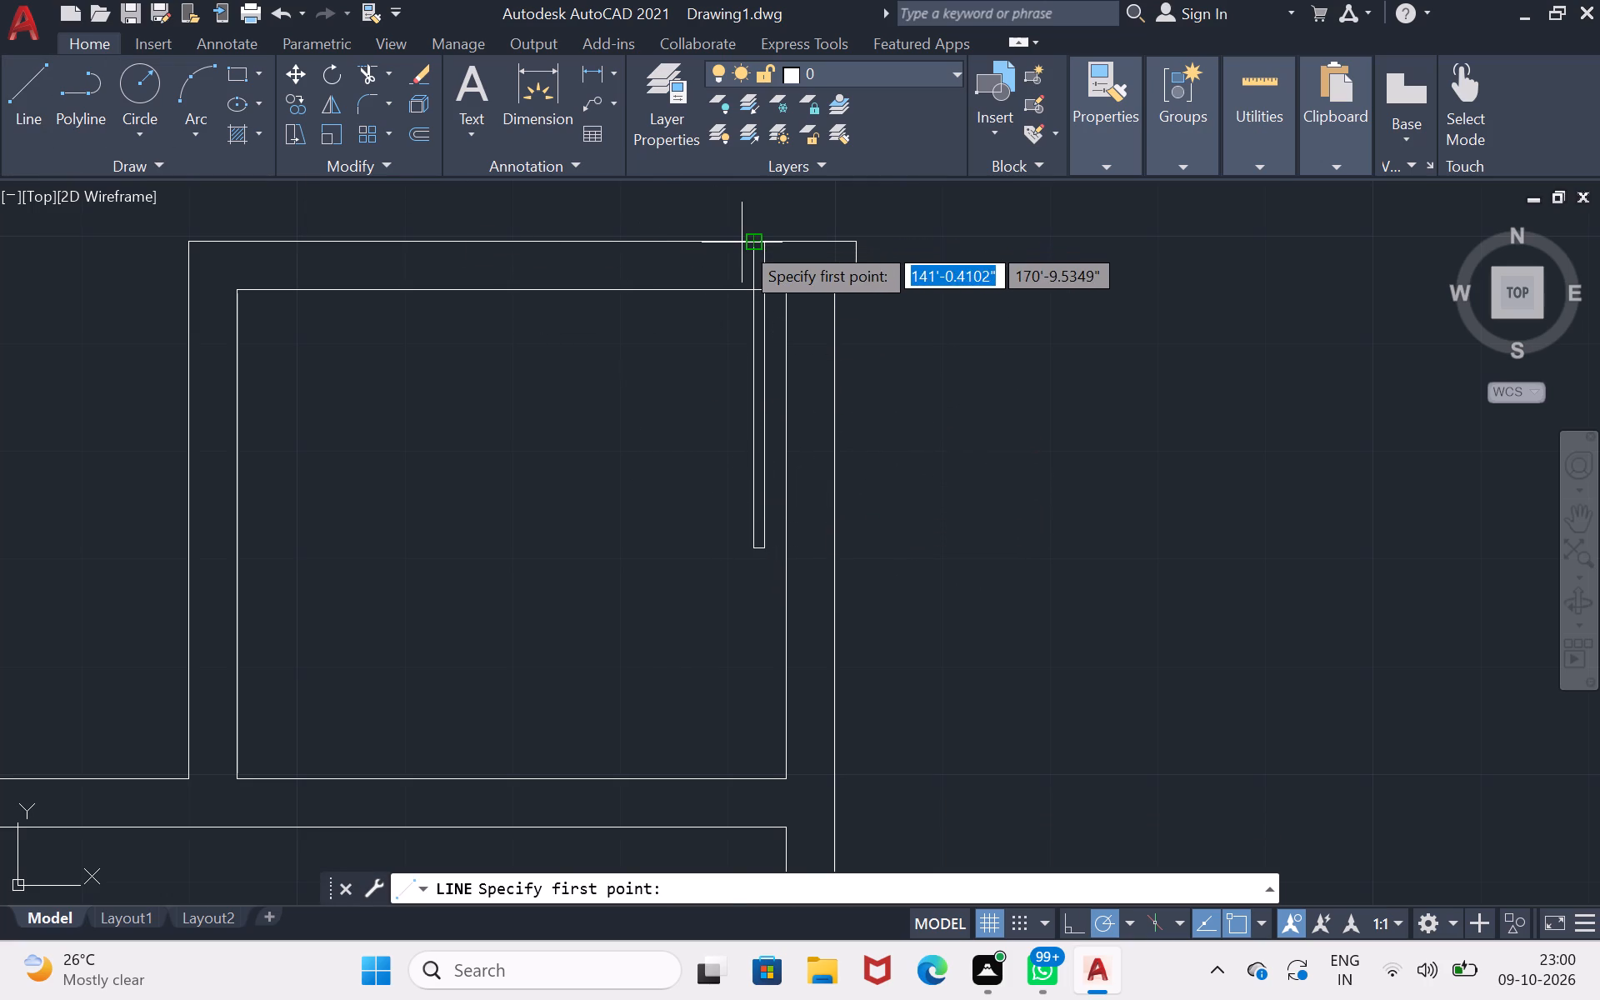
pyautogui.click(742, 242)
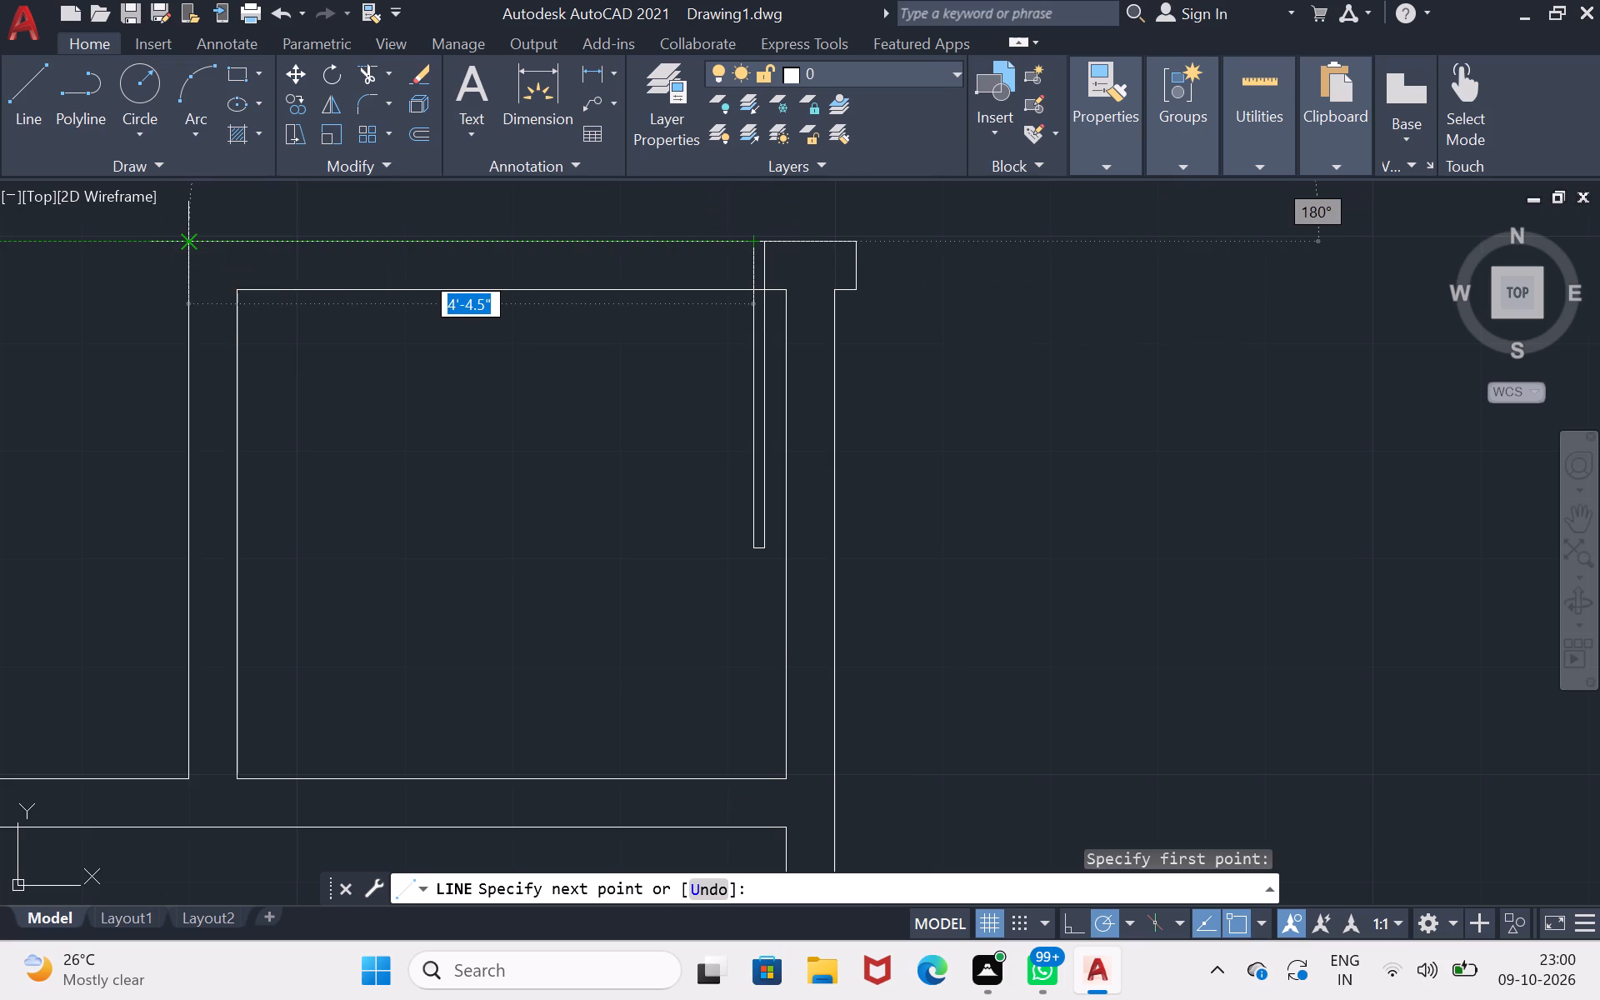
pyautogui.press('2')
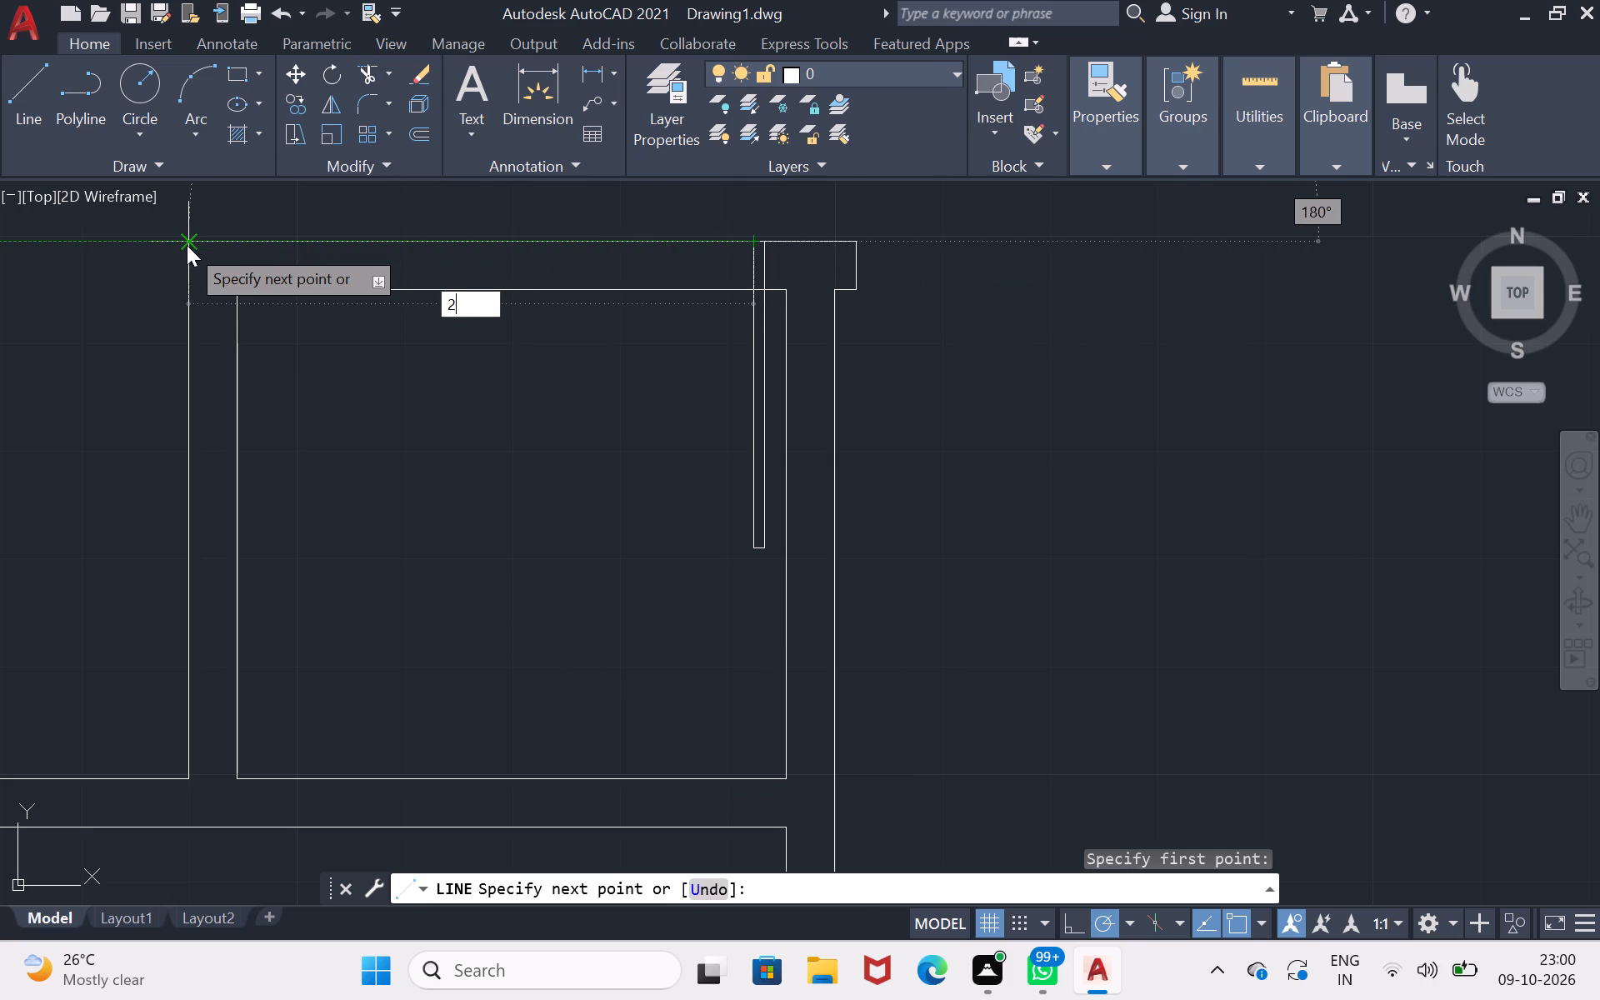
pyautogui.press("'")
pyautogui.press('Return')
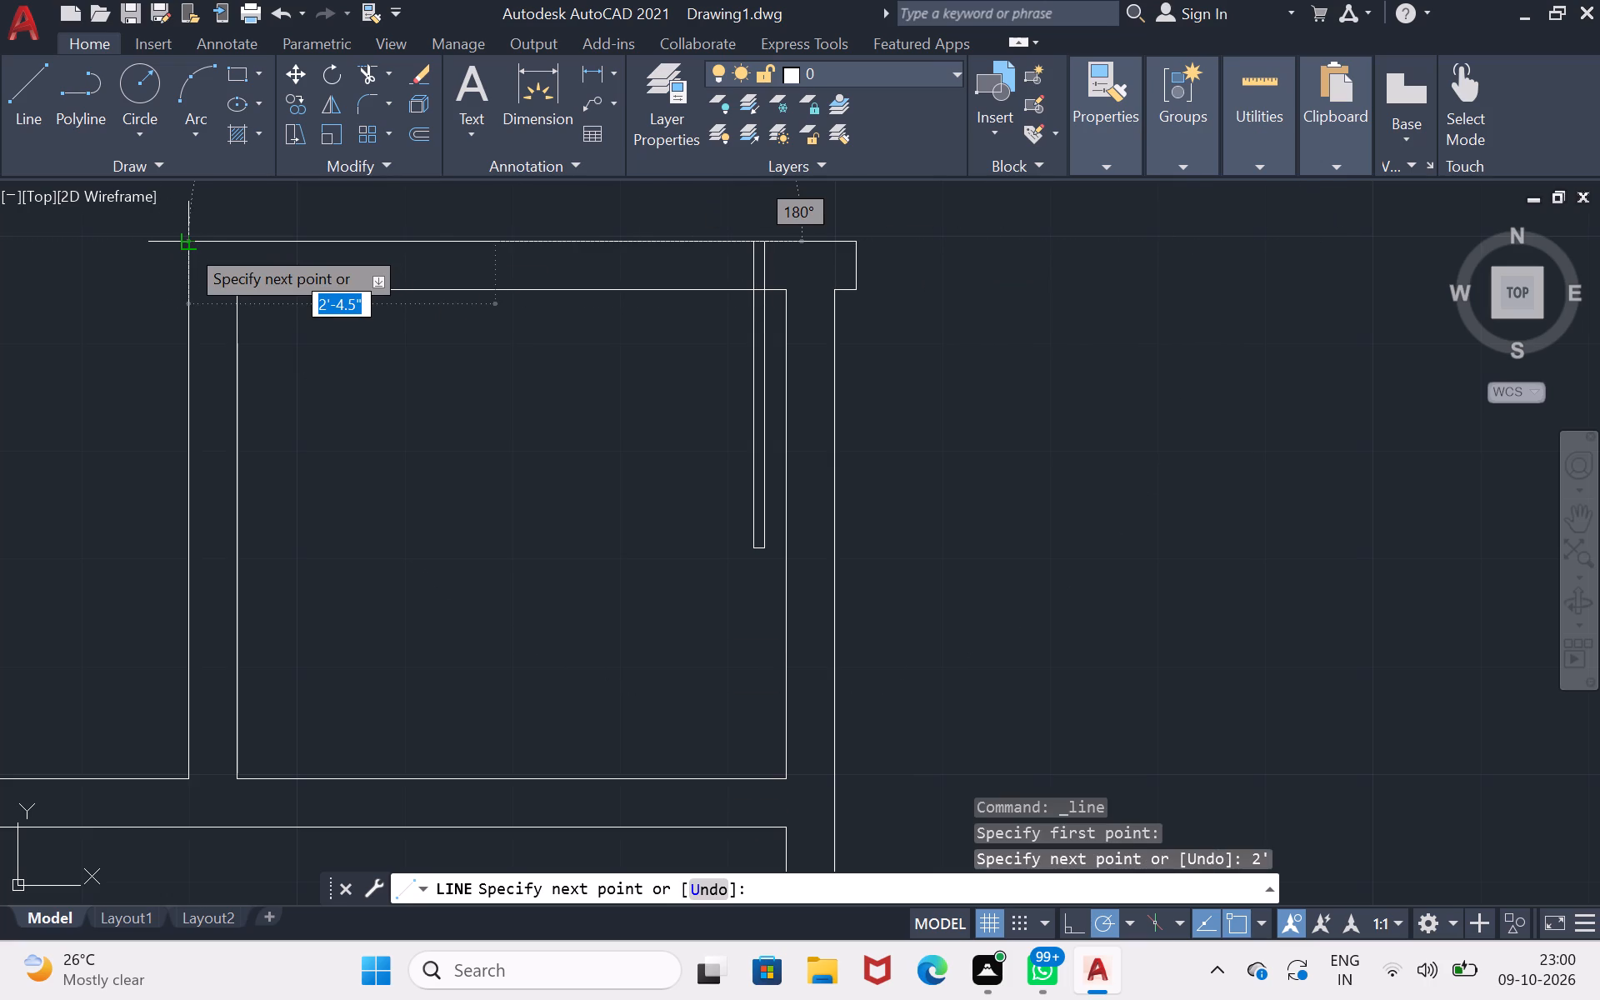
pyautogui.click(495, 290)
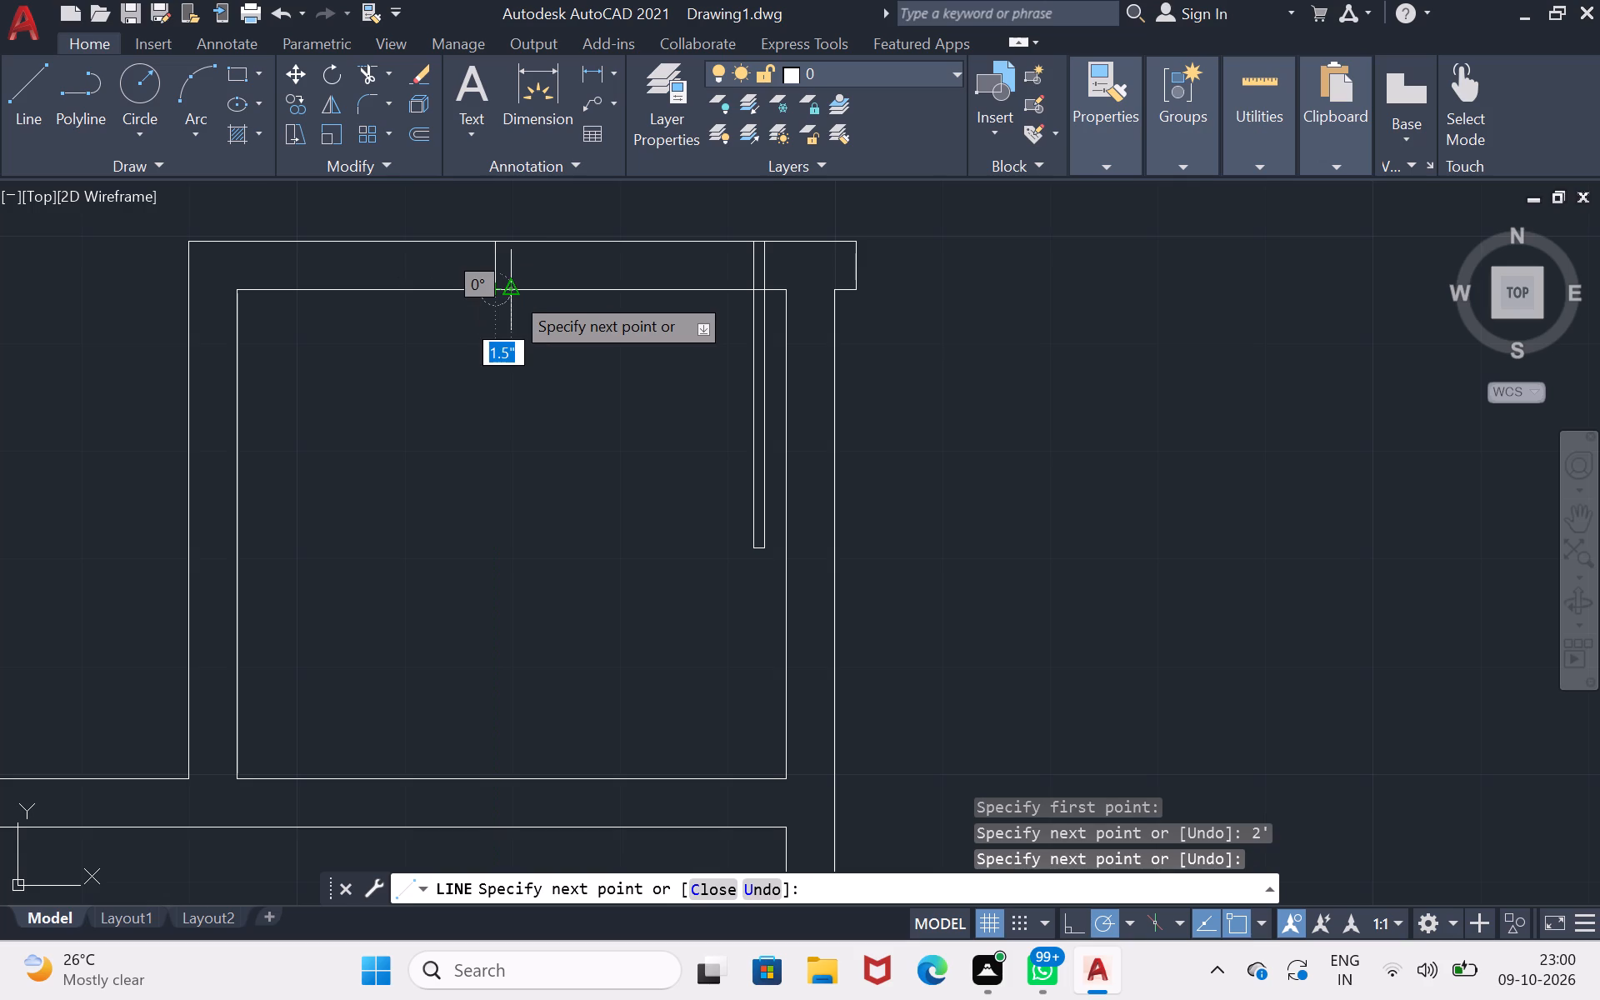
pyautogui.press('Return')
# Draw a three-point door swing arc from the leaf's lower-right corner through the jamb's lower end to a point above the outer wall.
pyautogui.doubleClick(196, 88)
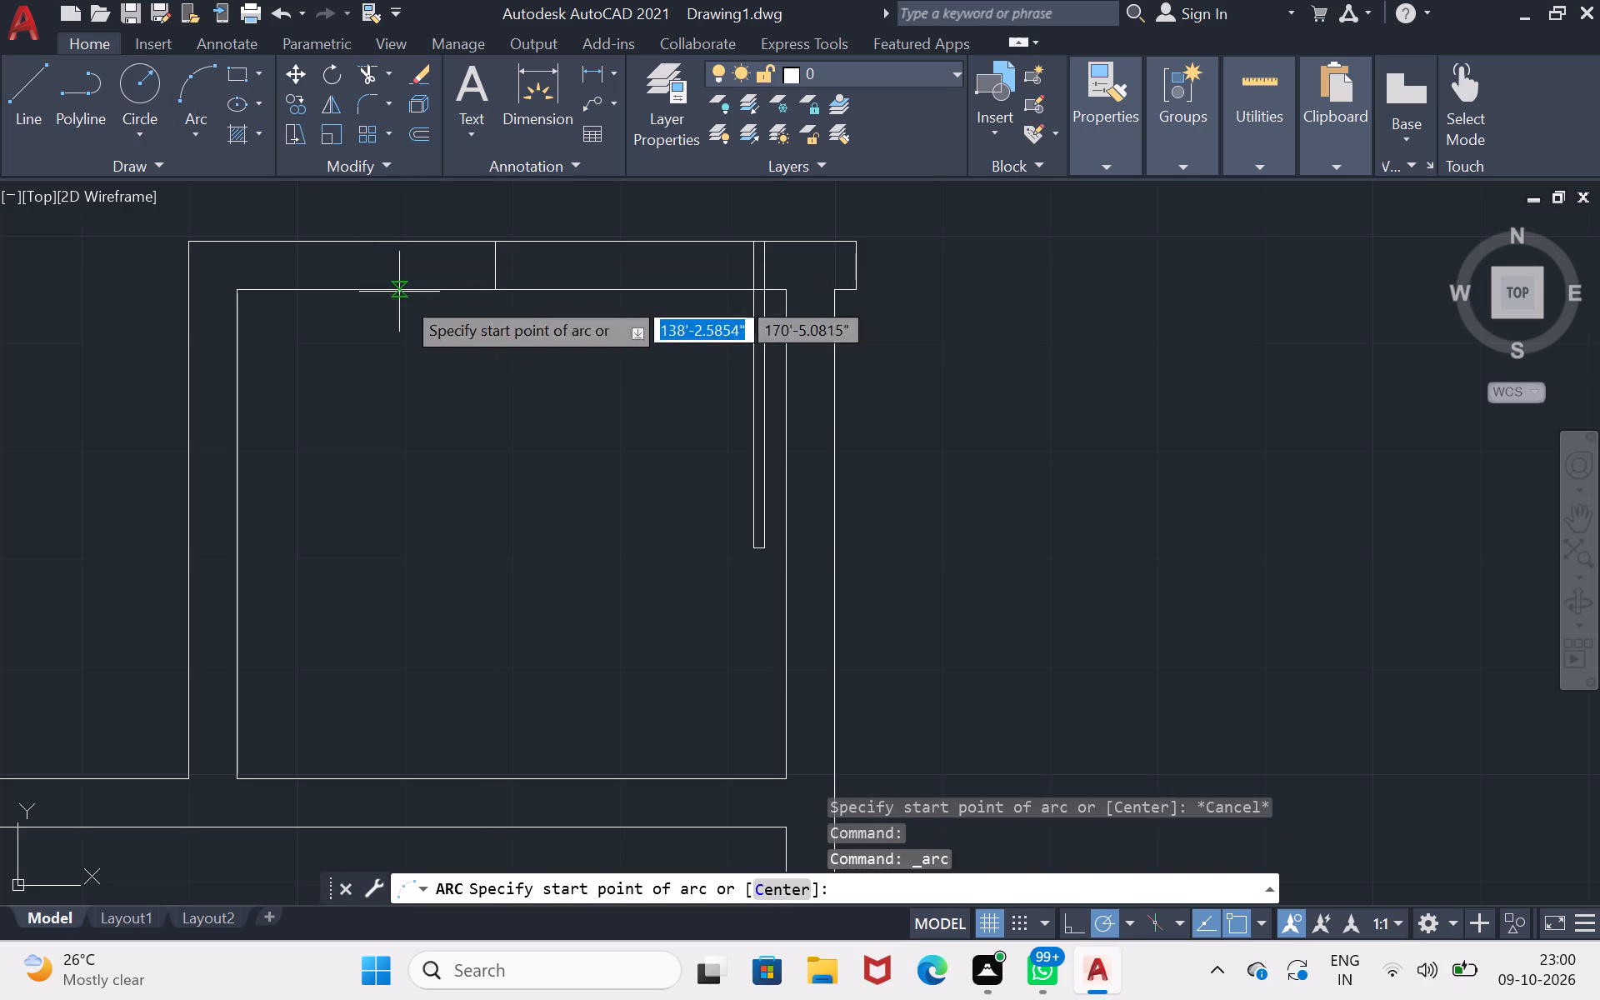
pyautogui.doubleClick(771, 549)
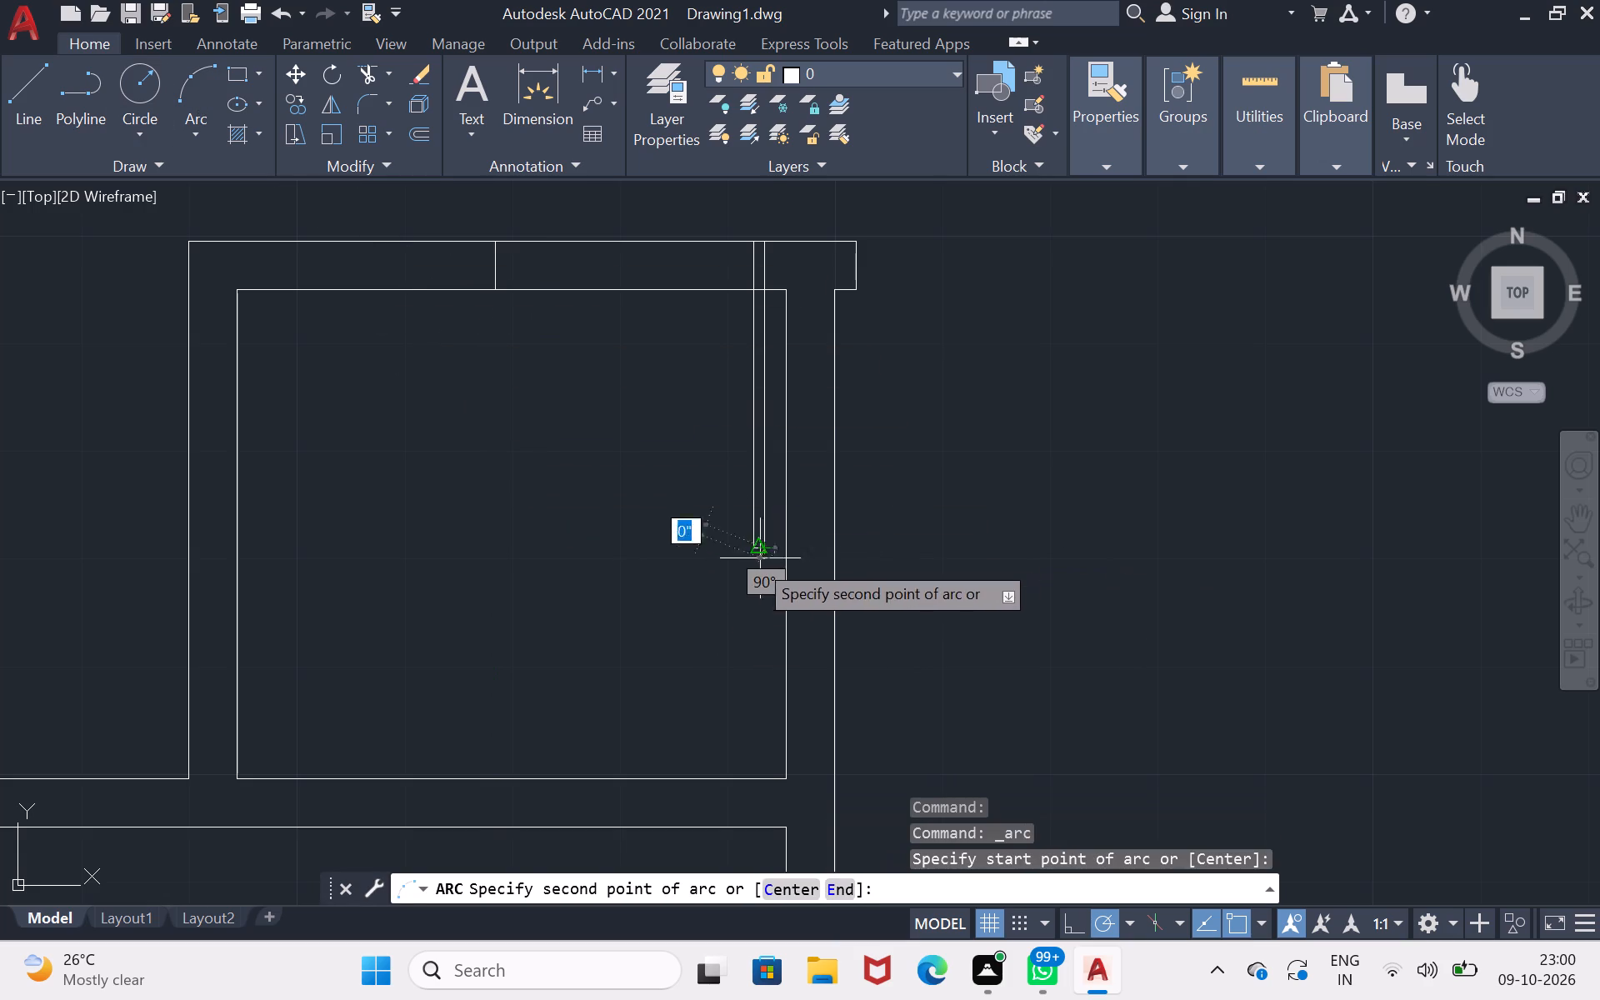
pyautogui.click(489, 289)
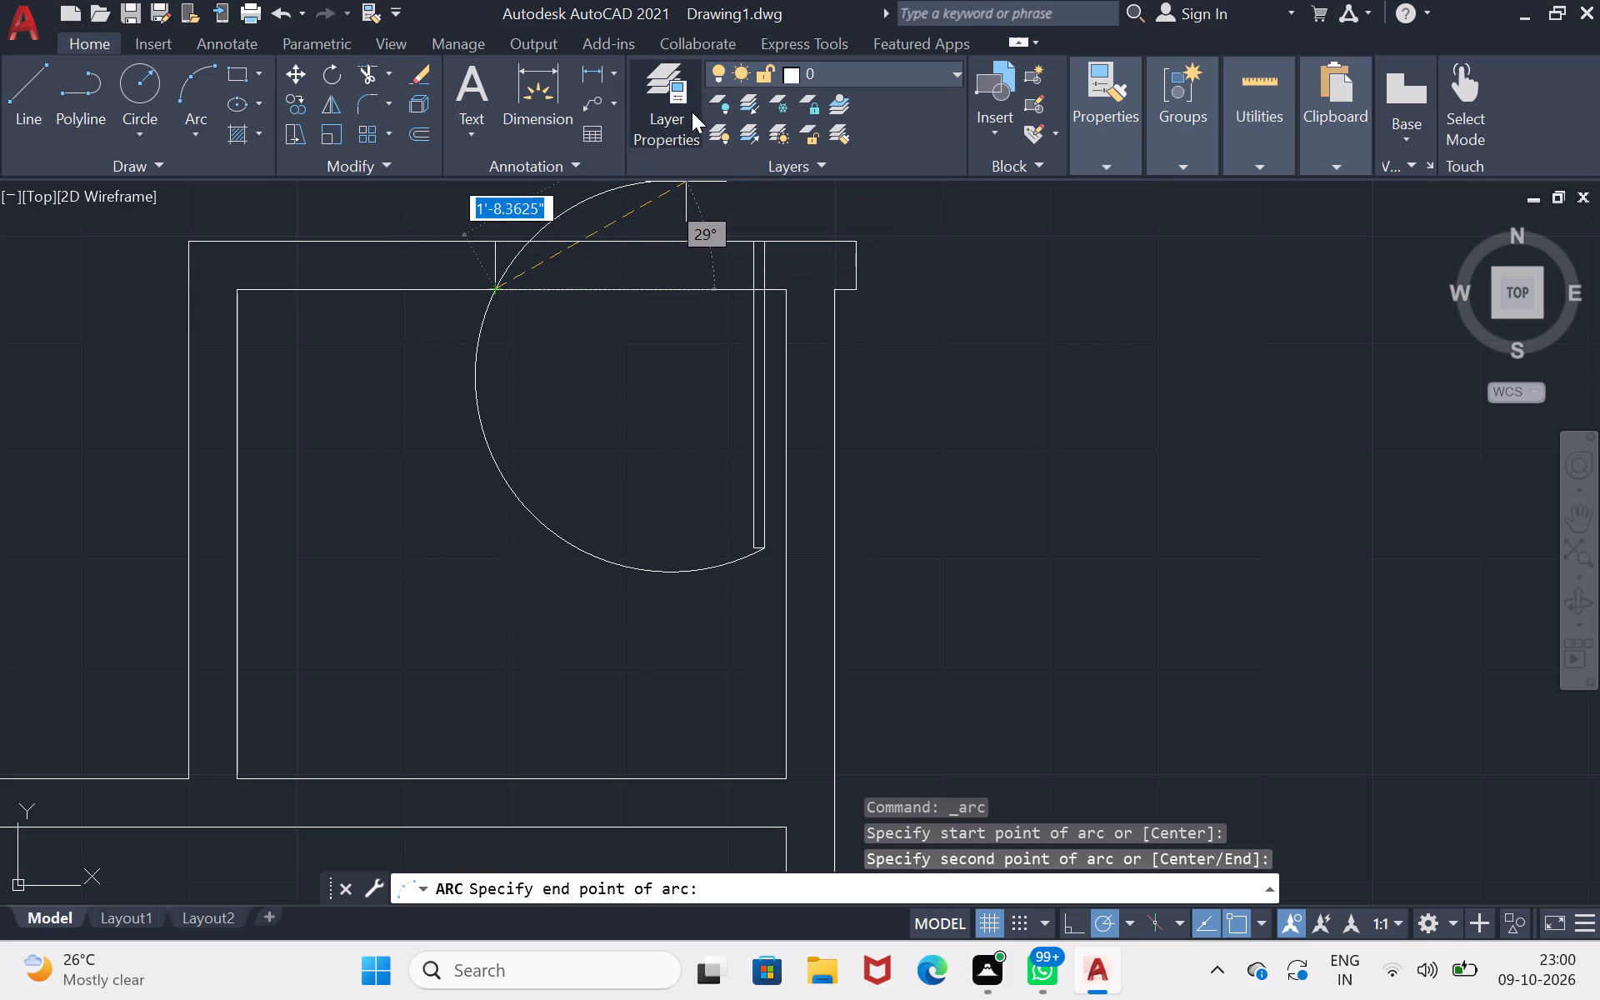
pyautogui.scroll(-2, 567, 207)
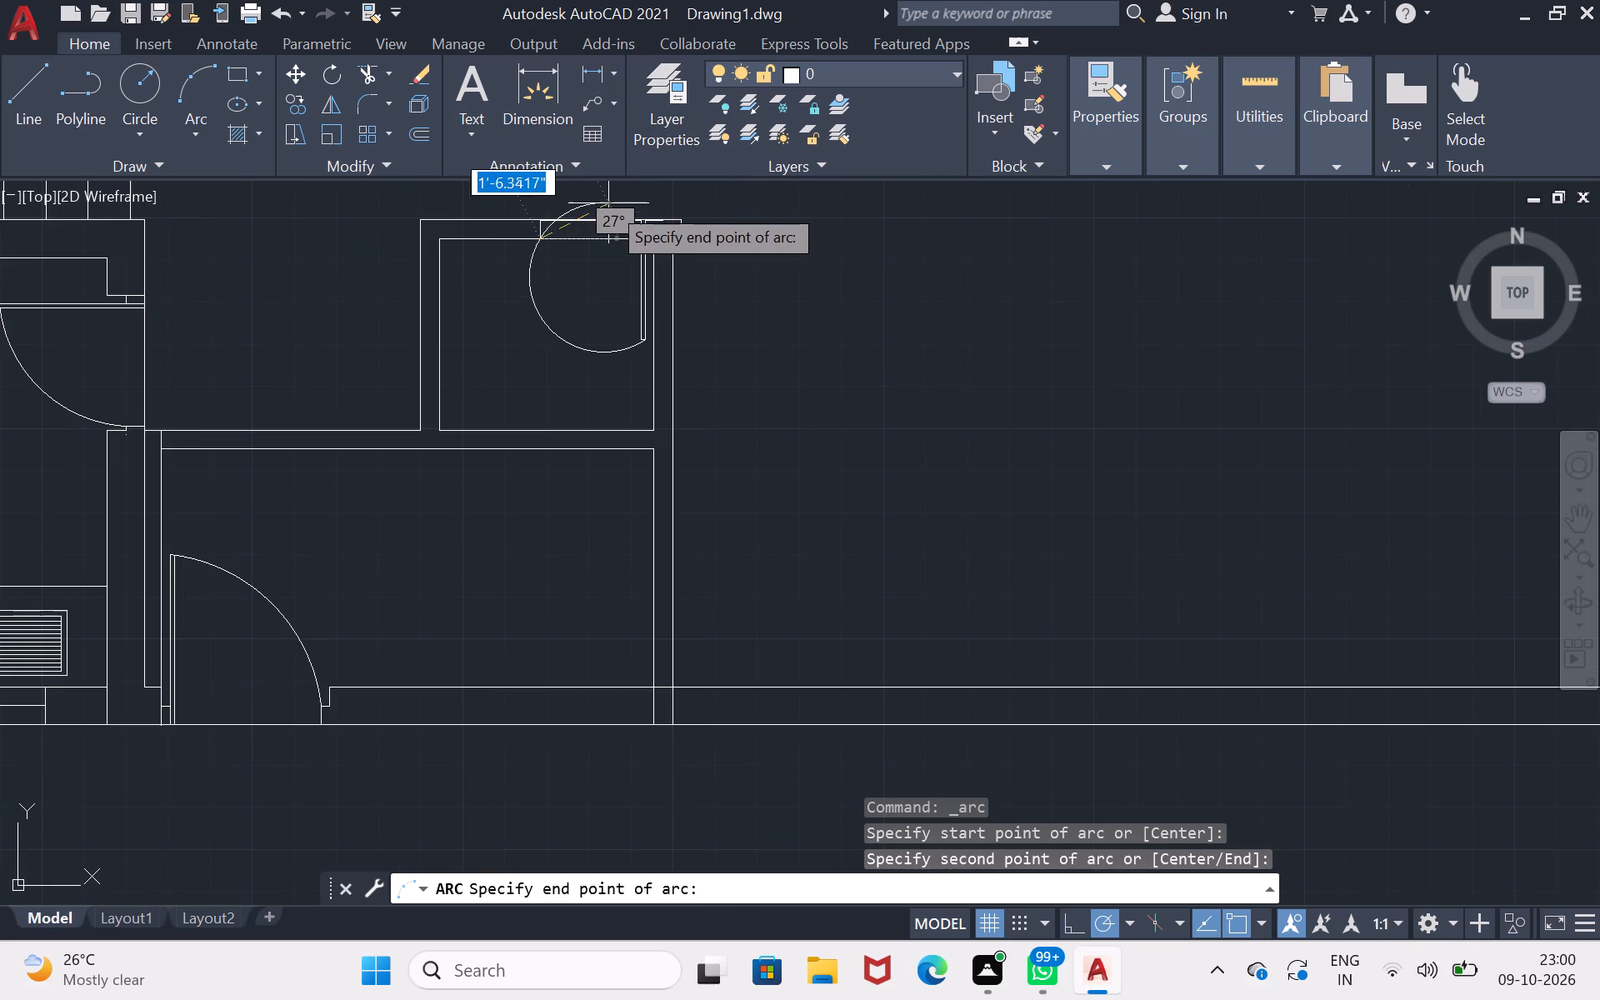
pyautogui.click(1575, 515)
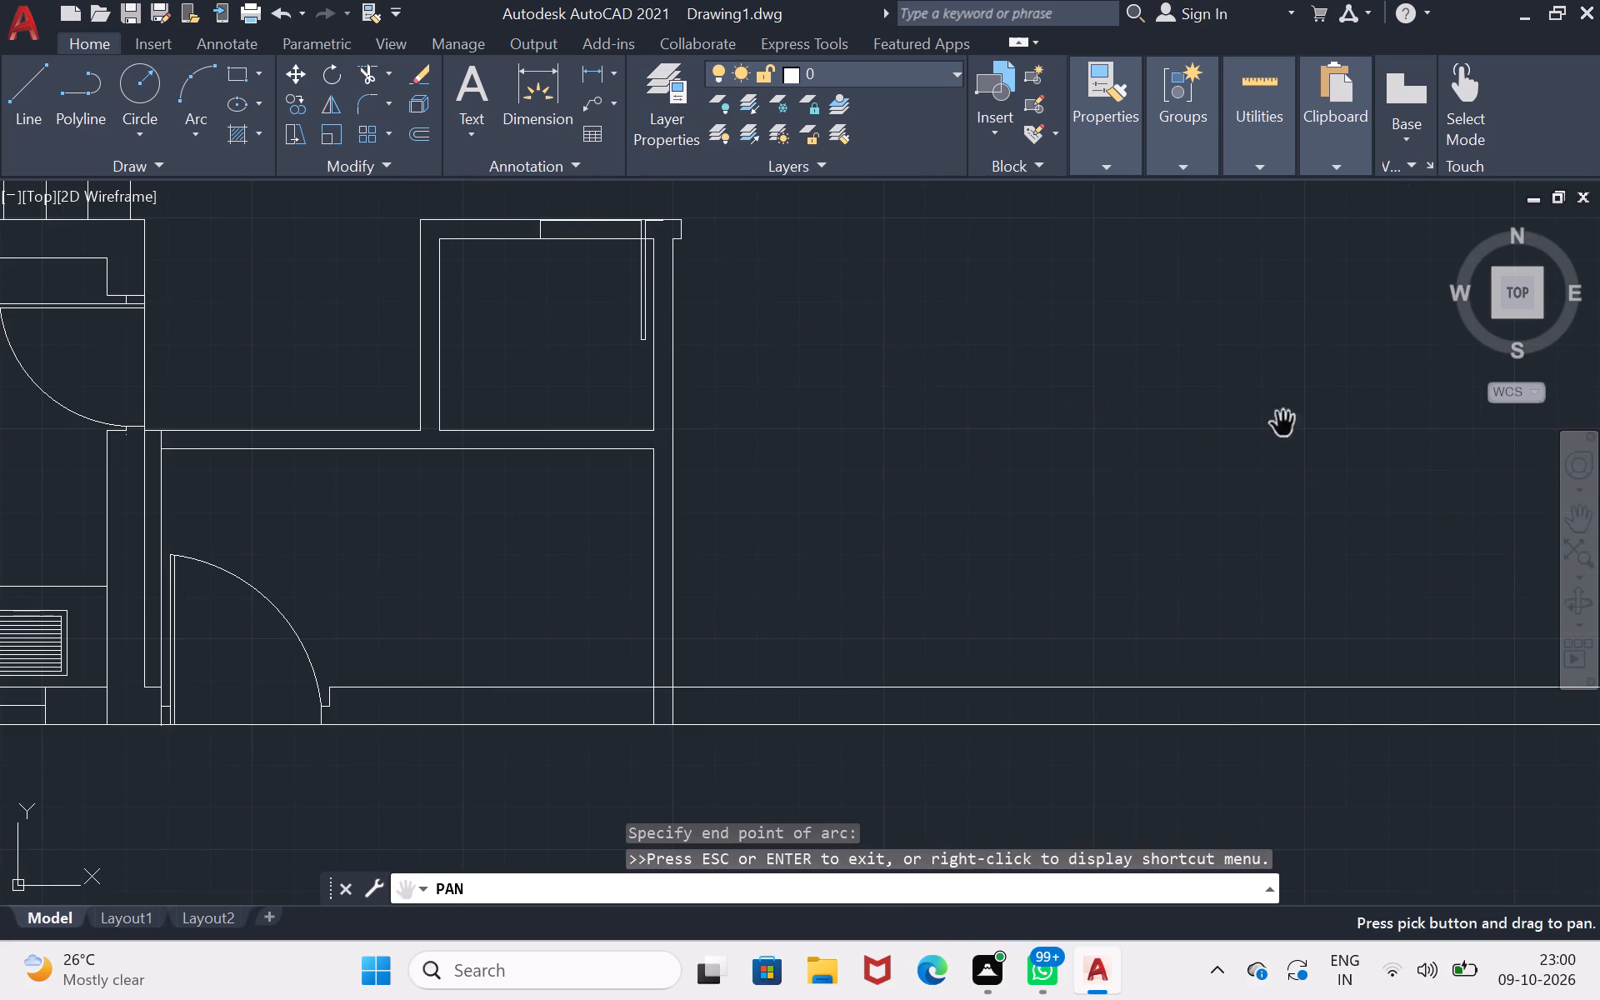
pyautogui.moveTo(725, 339); pyautogui.dragTo(707, 564)
pyautogui.moveTo(676, 536); pyautogui.dragTo(662, 590)
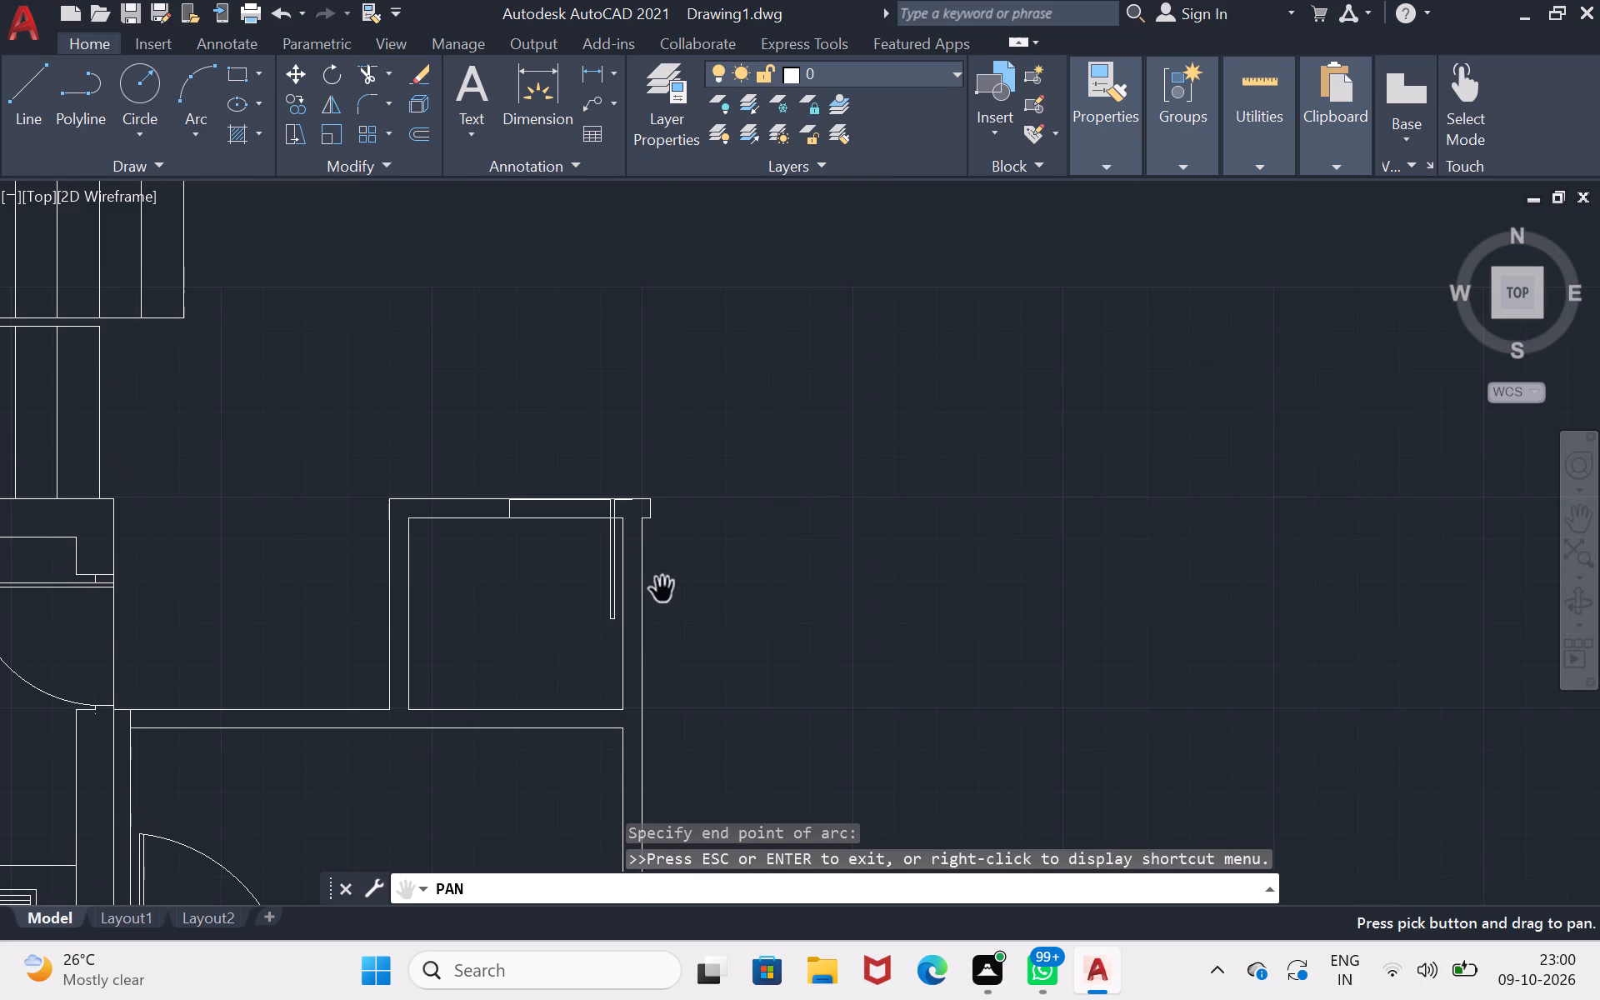
pyautogui.press('Escape')
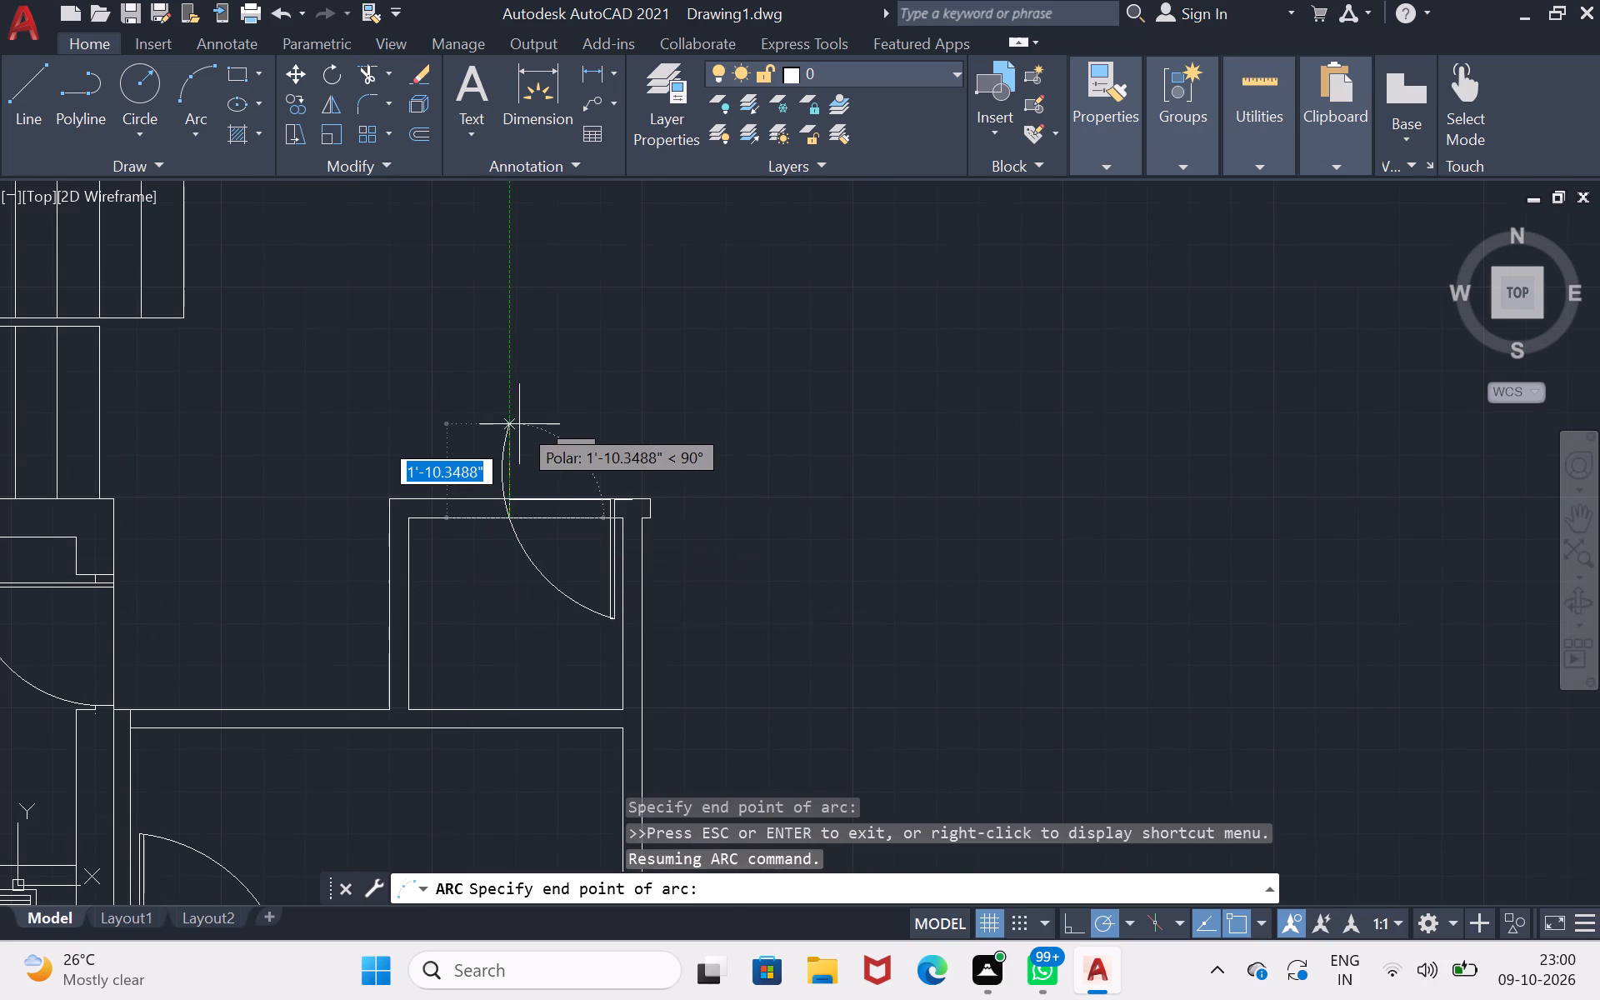
pyautogui.scroll(1, 521, 427)
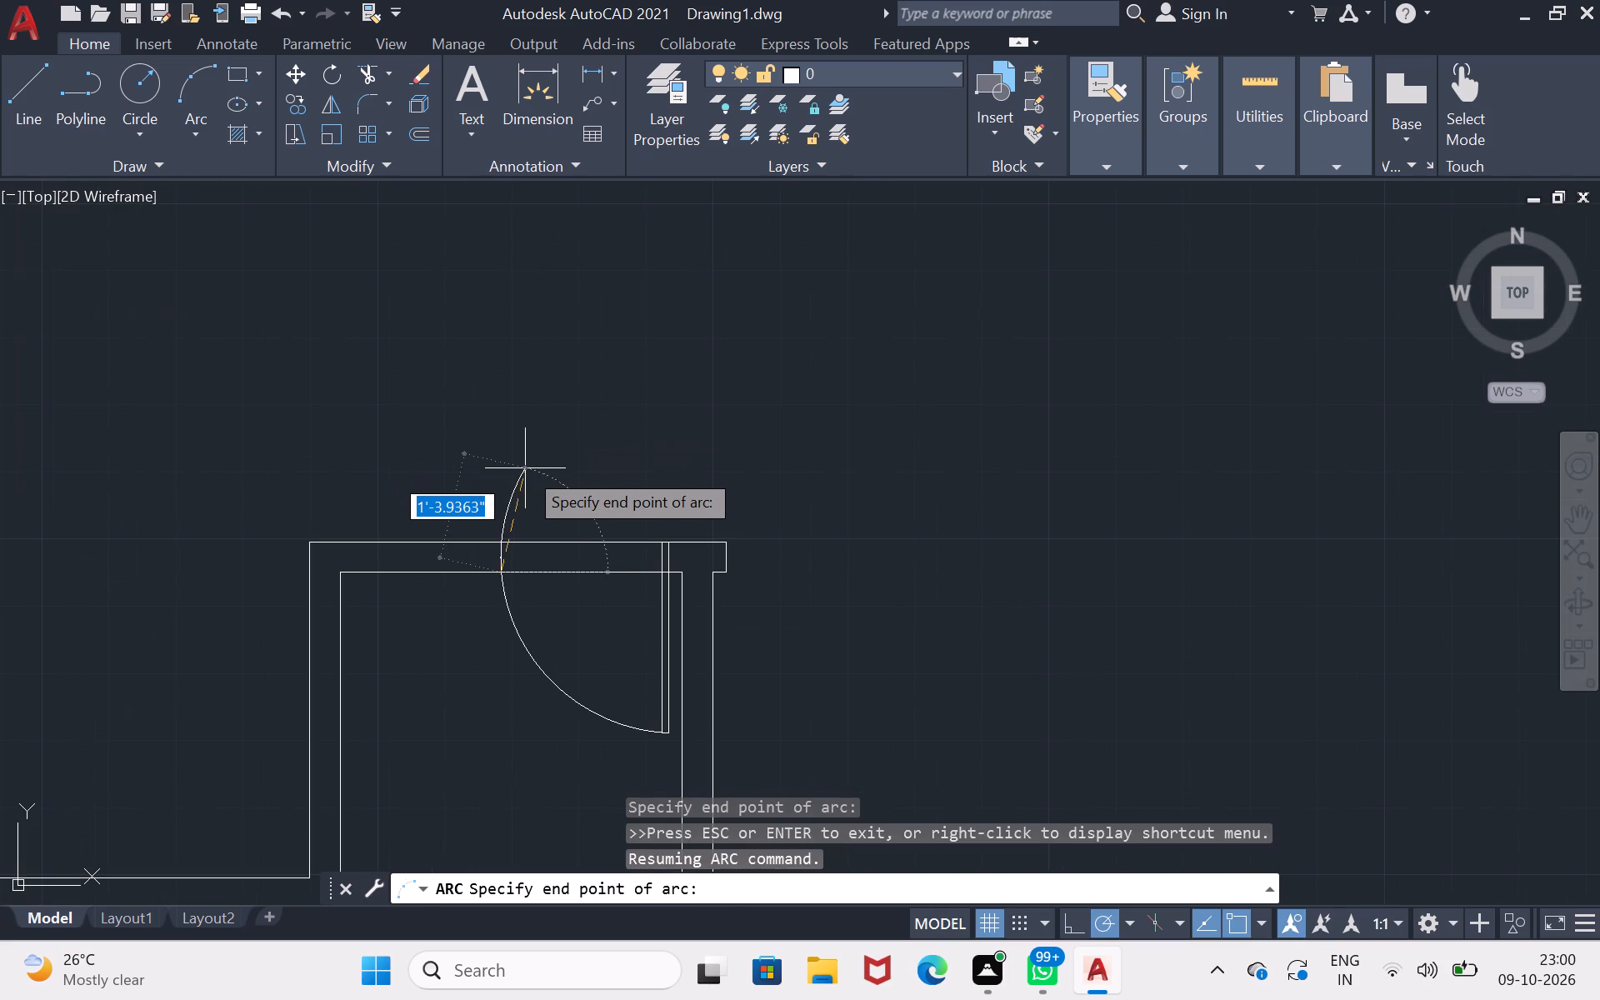
pyautogui.click(525, 477)
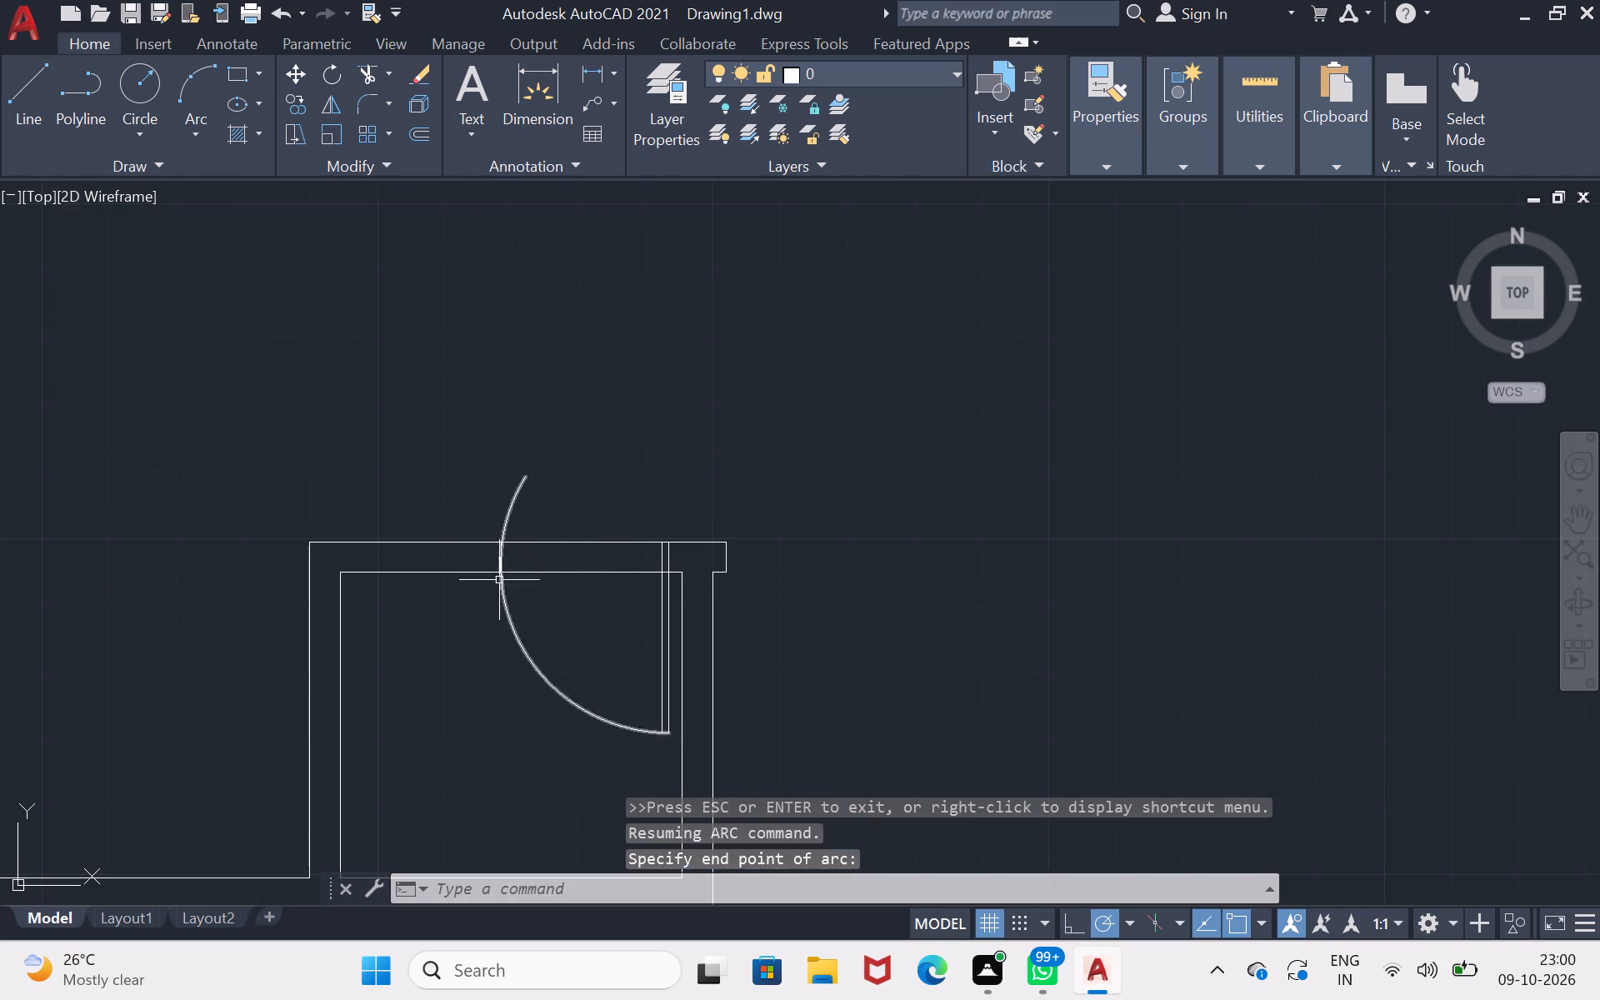
# Trim the swing arc's excess above the inner wall line and its overlap at the door leaf's lower end.
pyautogui.click(367, 75)
pyautogui.moveTo(573, 503); pyautogui.dragTo(559, 505)
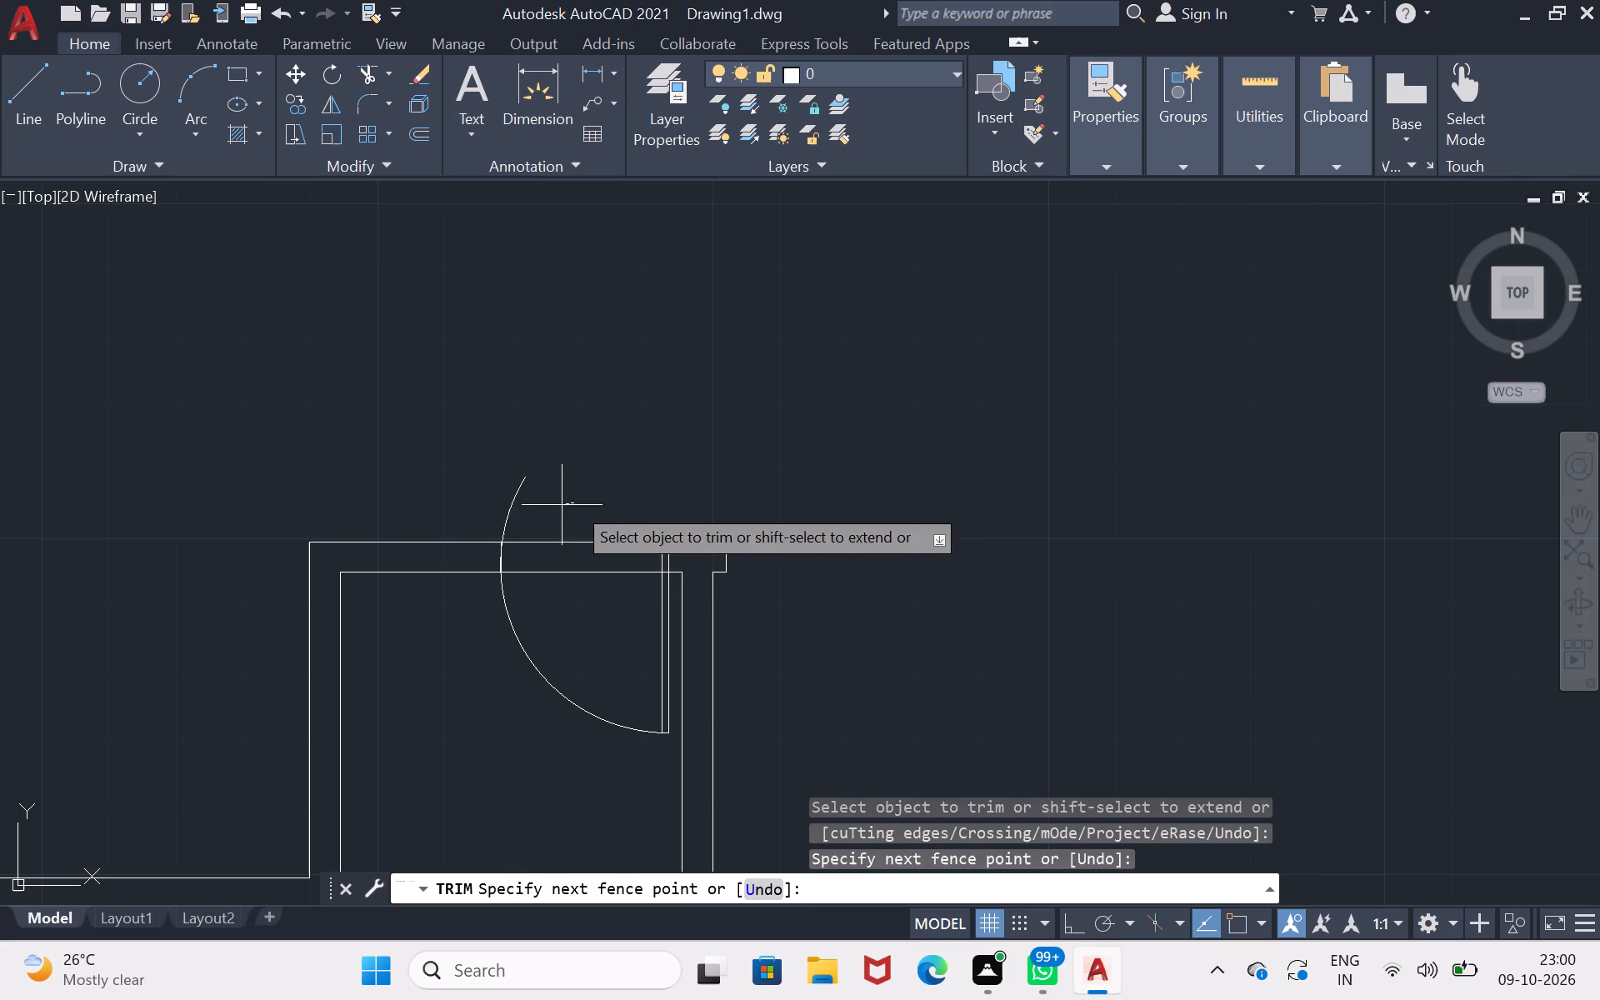
pyautogui.moveTo(559, 505); pyautogui.dragTo(482, 497)
pyautogui.click(500, 553)
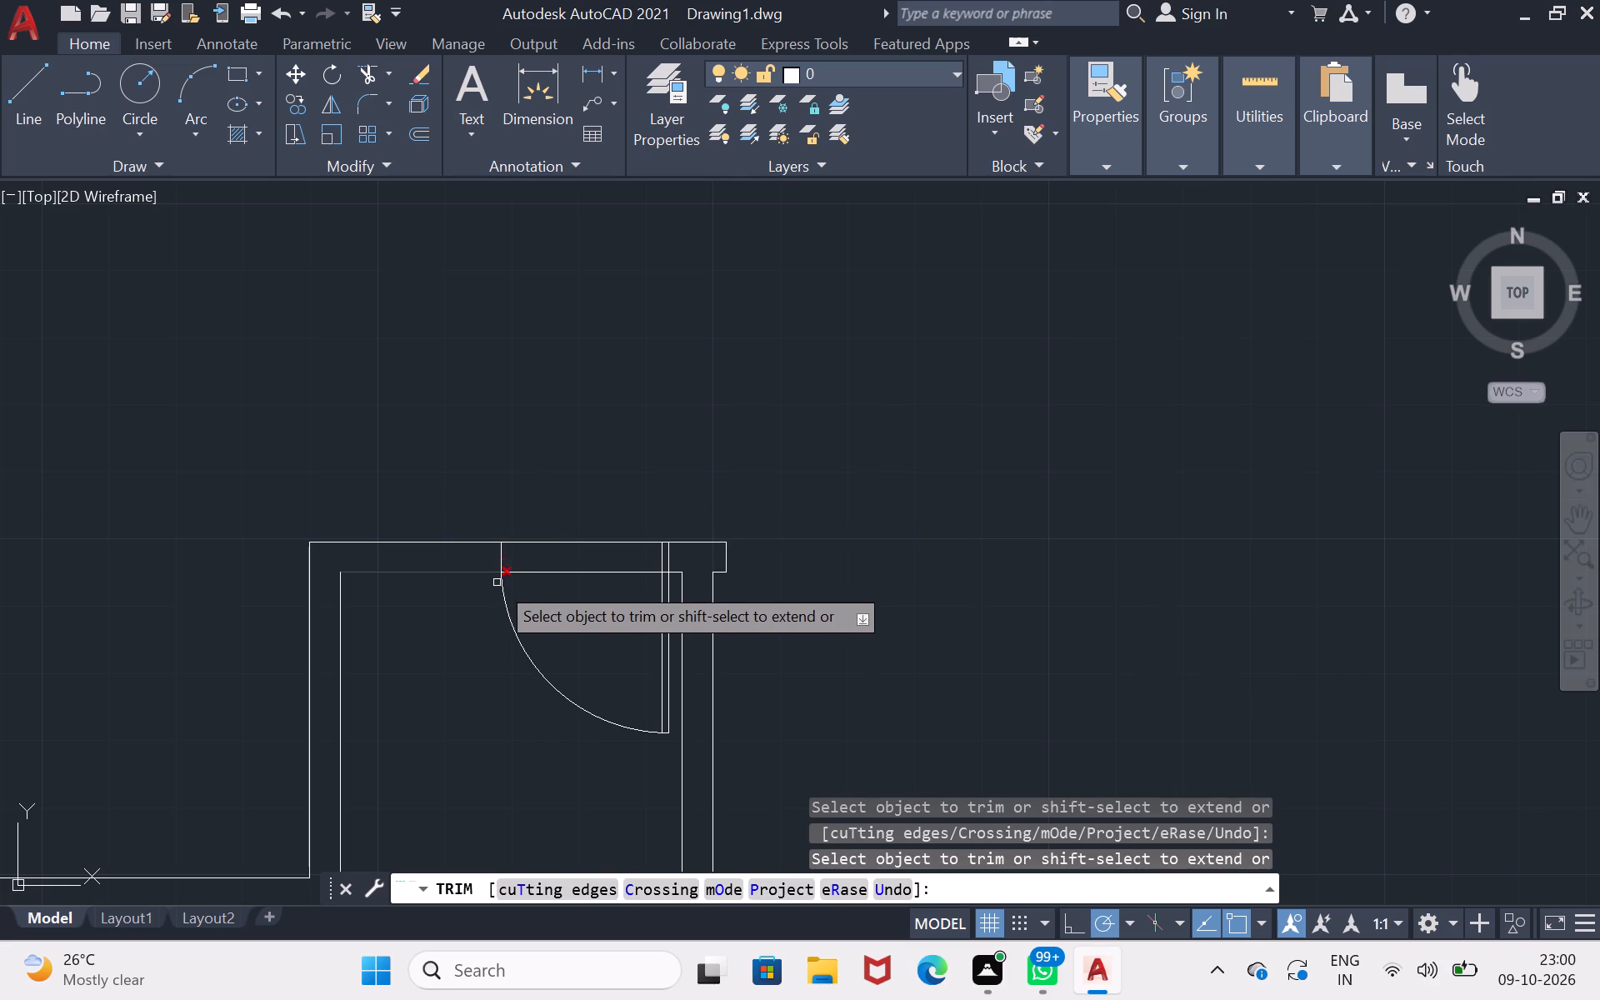
pyautogui.scroll(3, 663, 756)
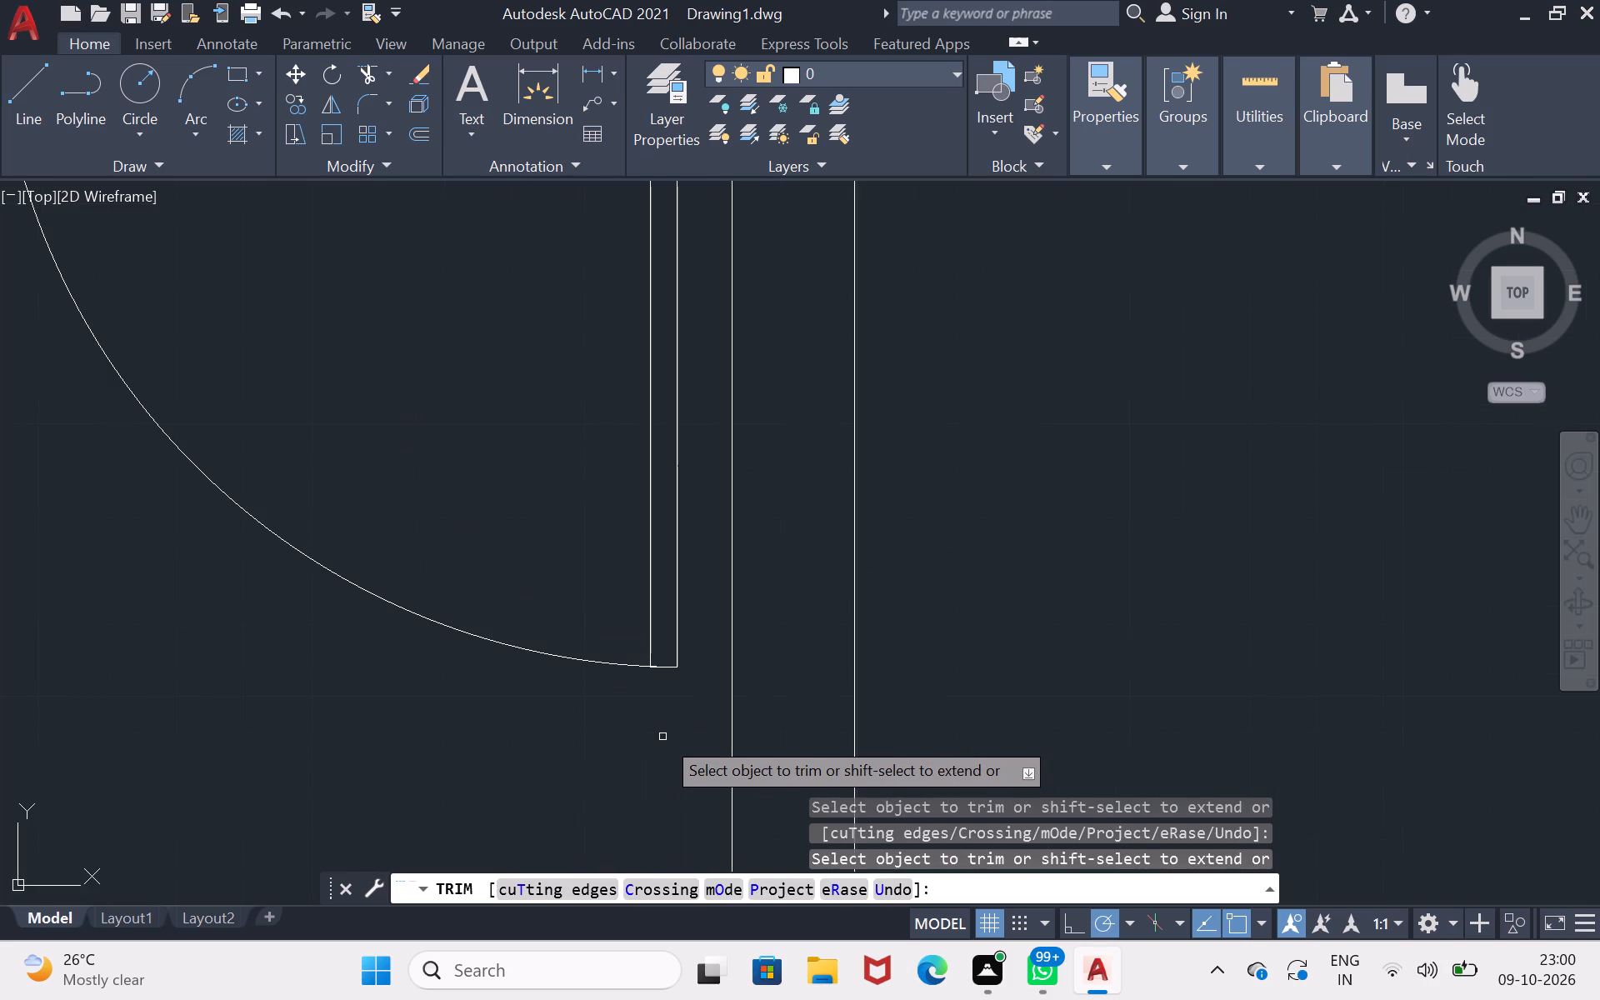
pyautogui.scroll(2, 662, 737)
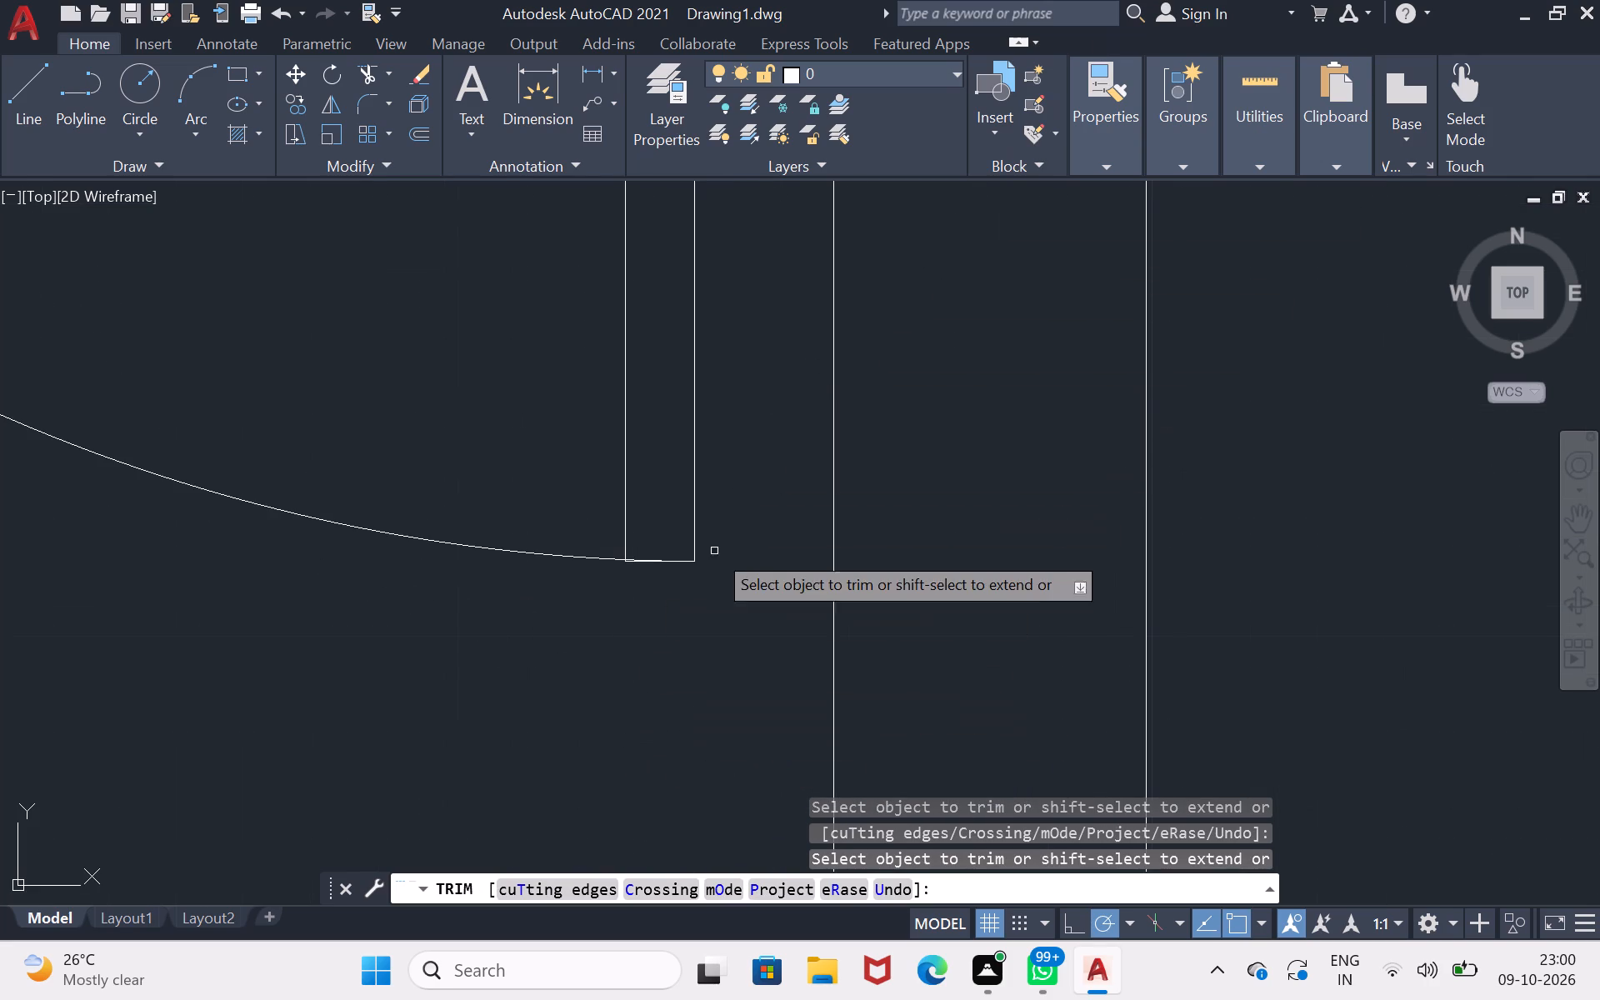
pyautogui.click(640, 565)
# Trim the inner wall line across the door opening and the leftover fragments along the outer wall line and corner block.
pyautogui.scroll(-1, 692, 466)
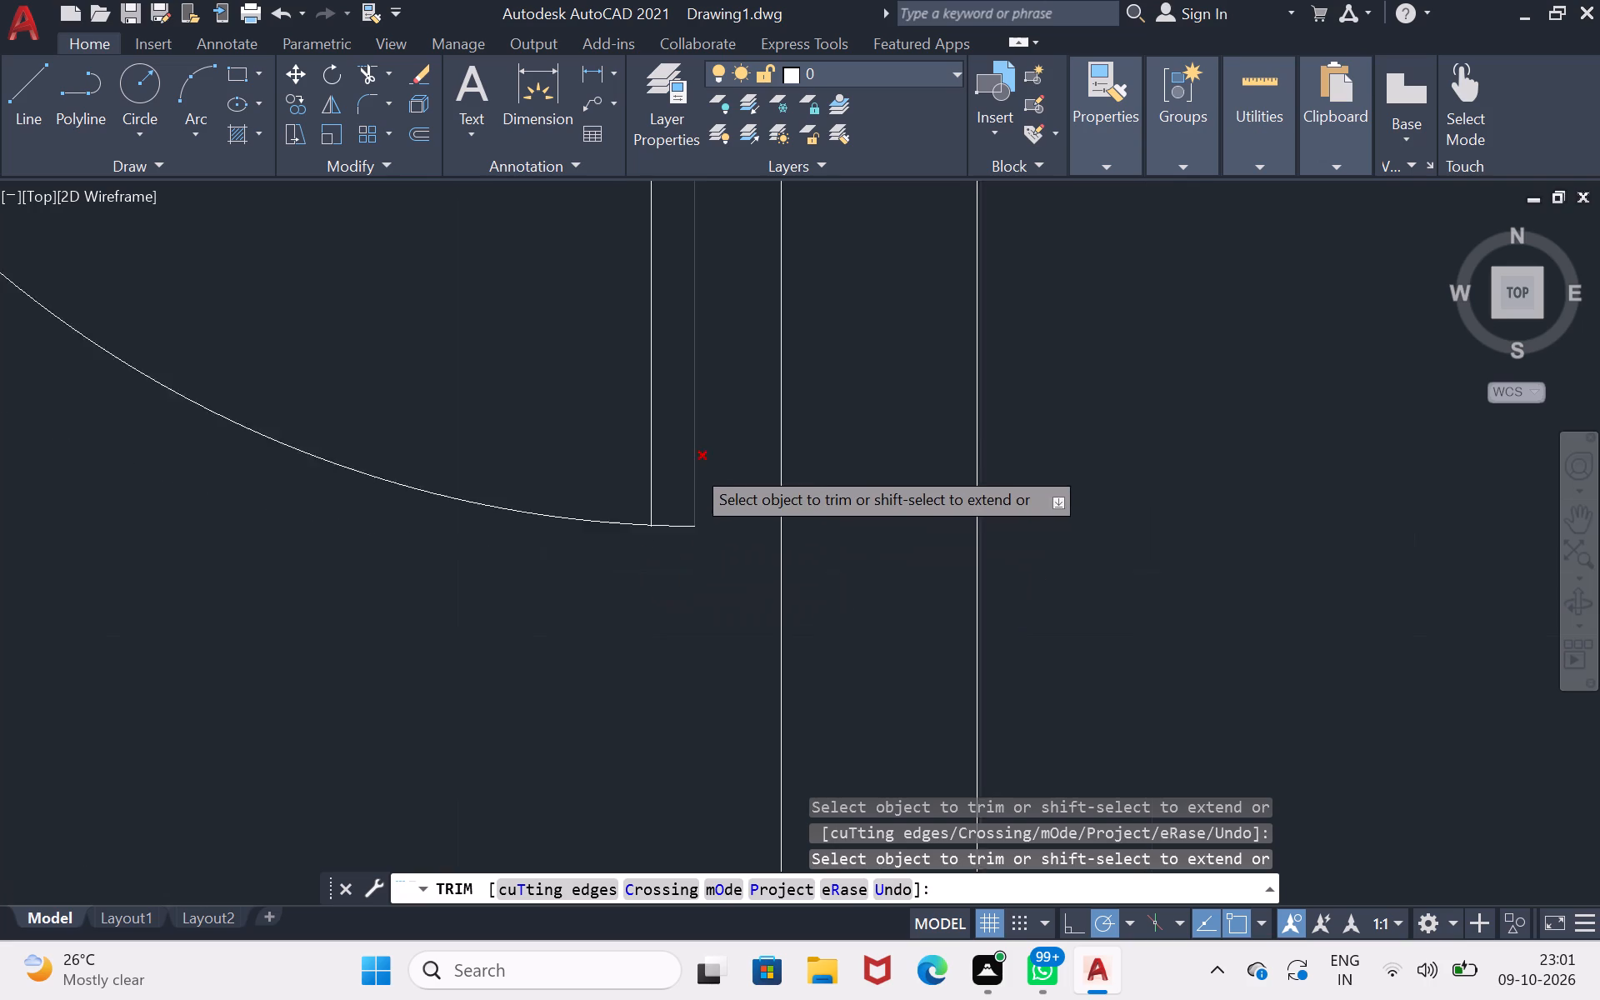
pyautogui.scroll(-4, 692, 466)
pyautogui.scroll(3, 688, 297)
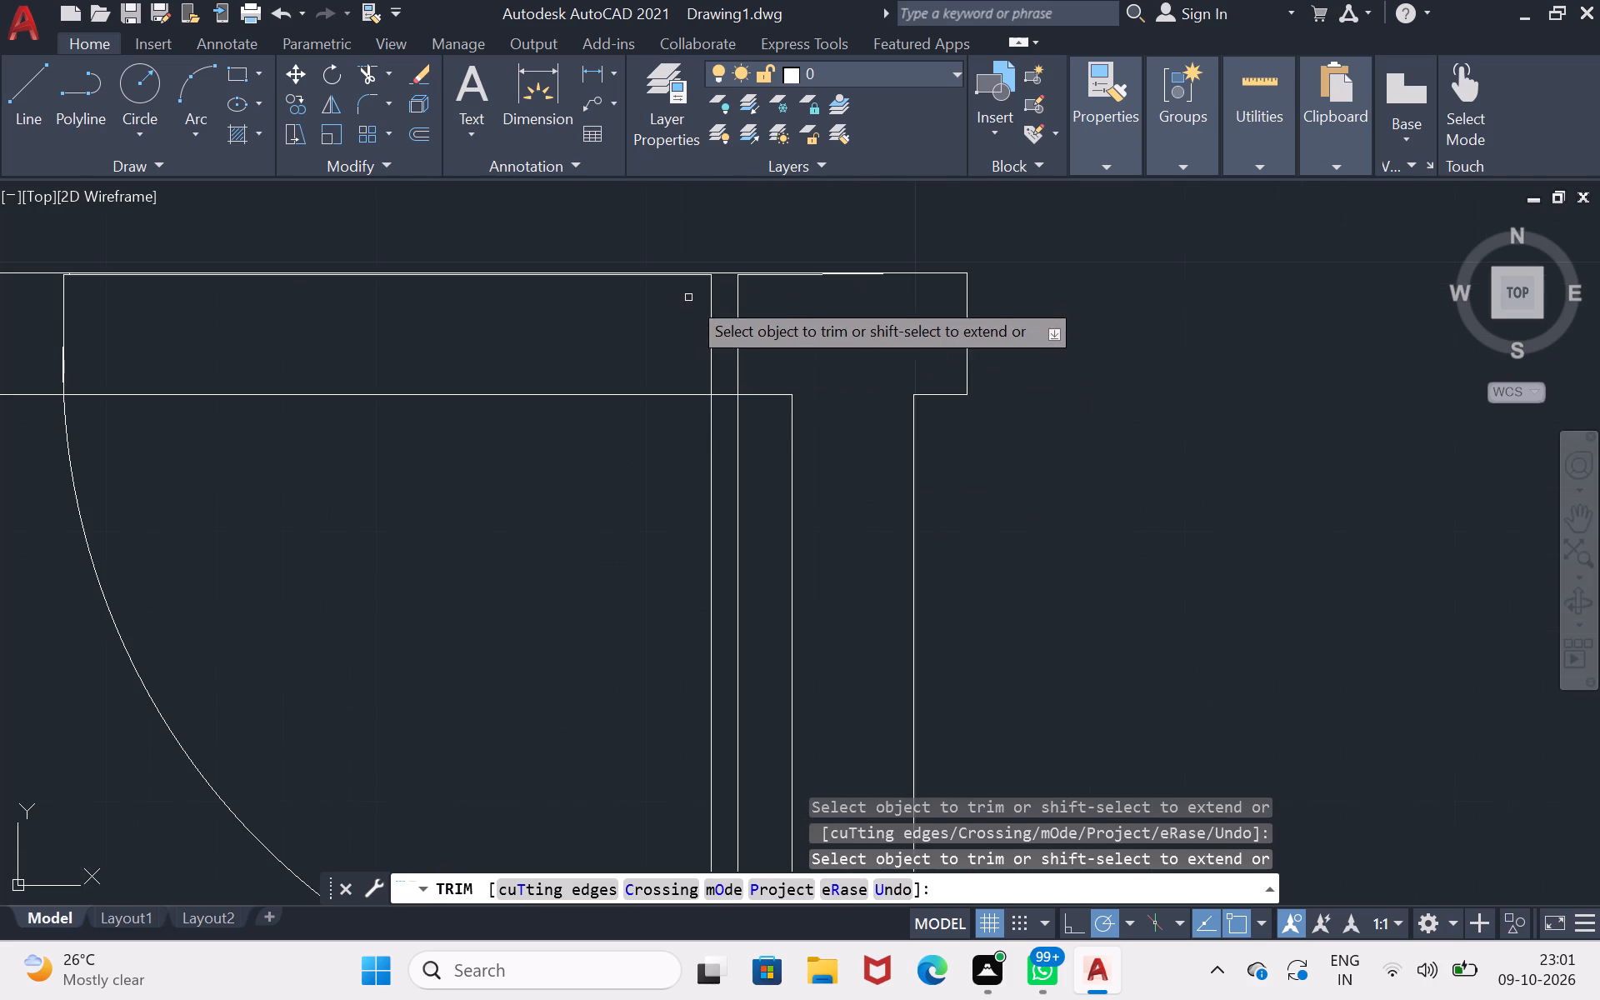
pyautogui.moveTo(648, 392); pyautogui.dragTo(645, 438)
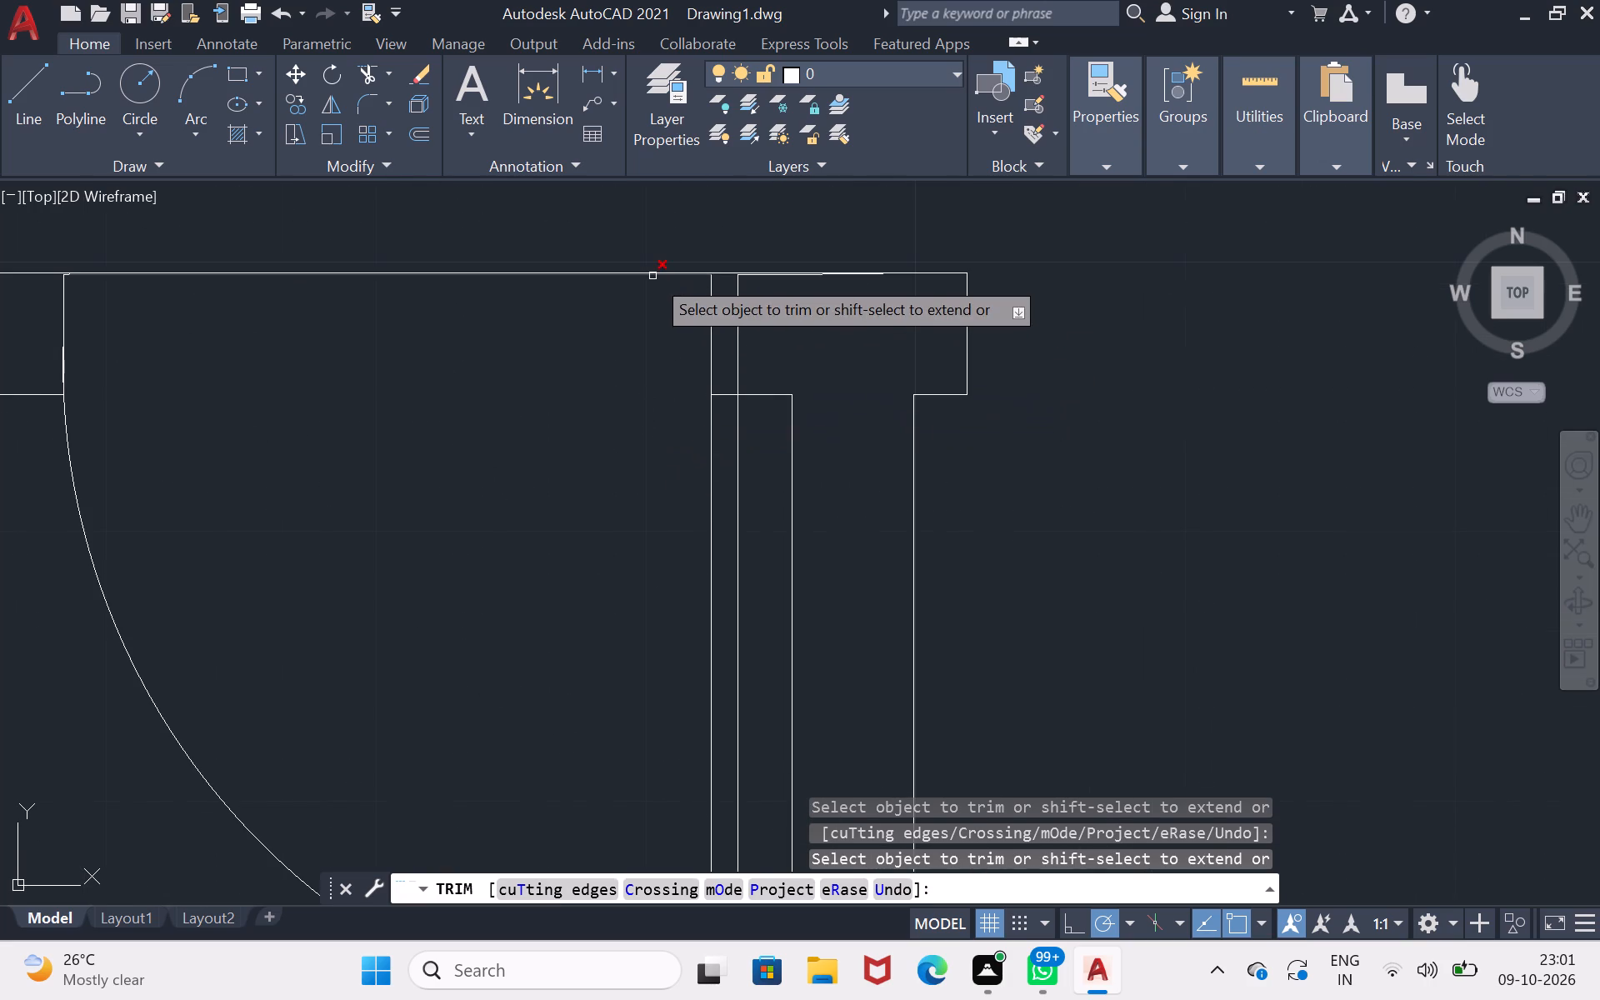
pyautogui.click(652, 276)
pyautogui.doubleClick(780, 273)
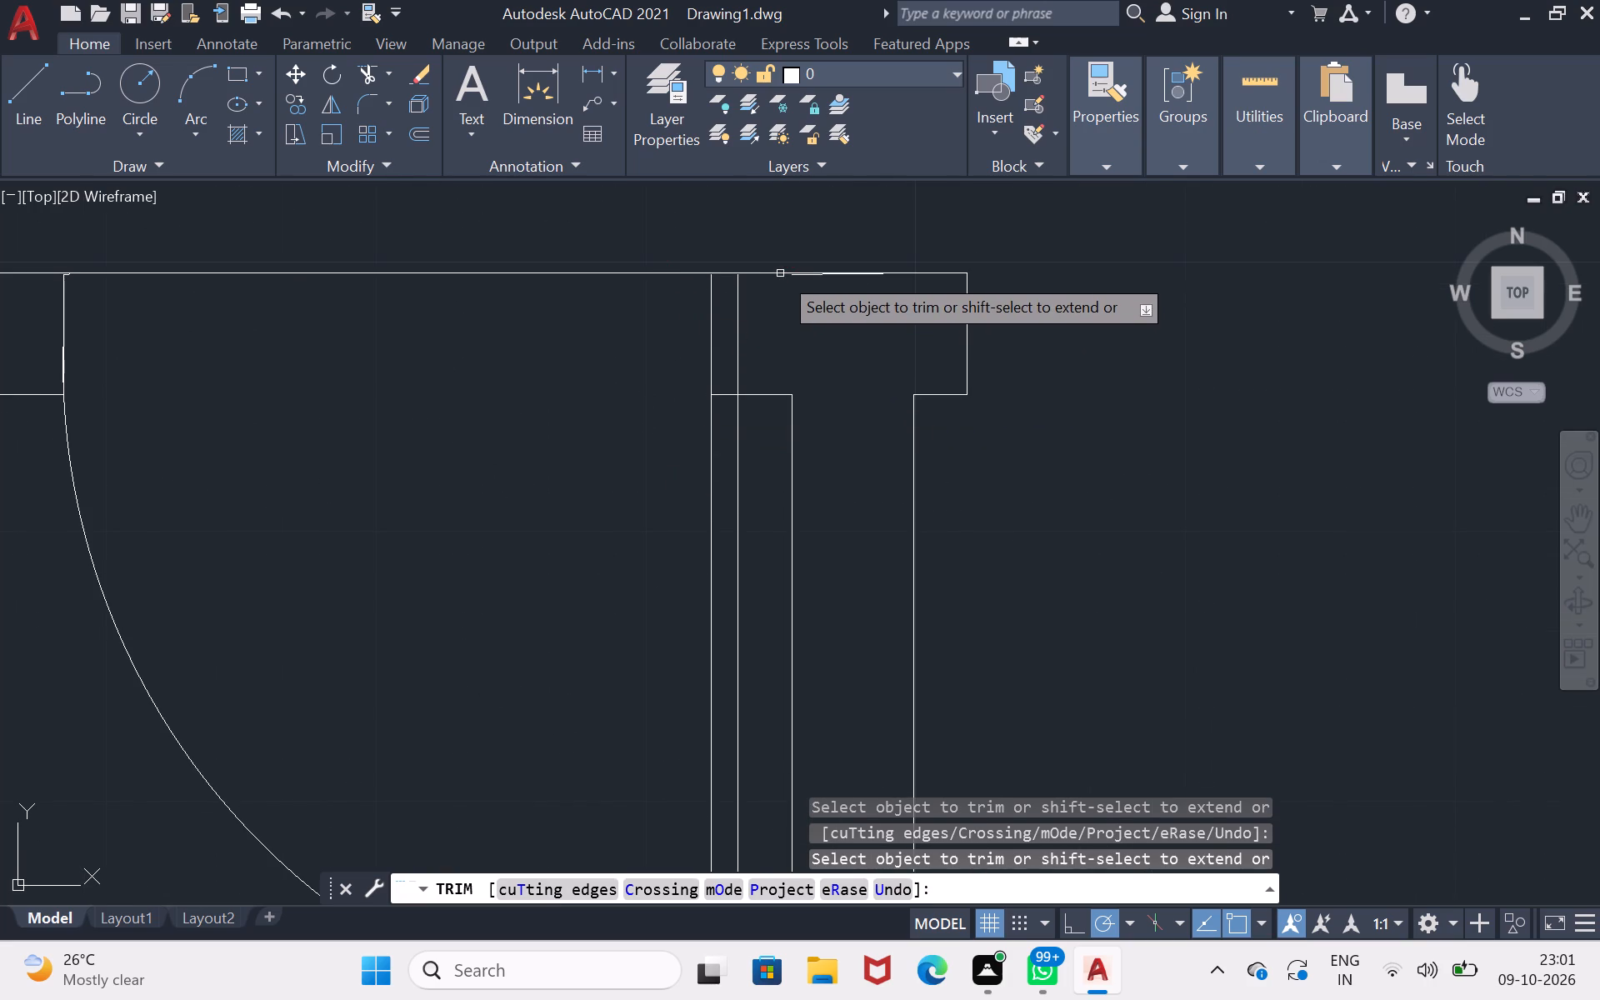
pyautogui.doubleClick(807, 277)
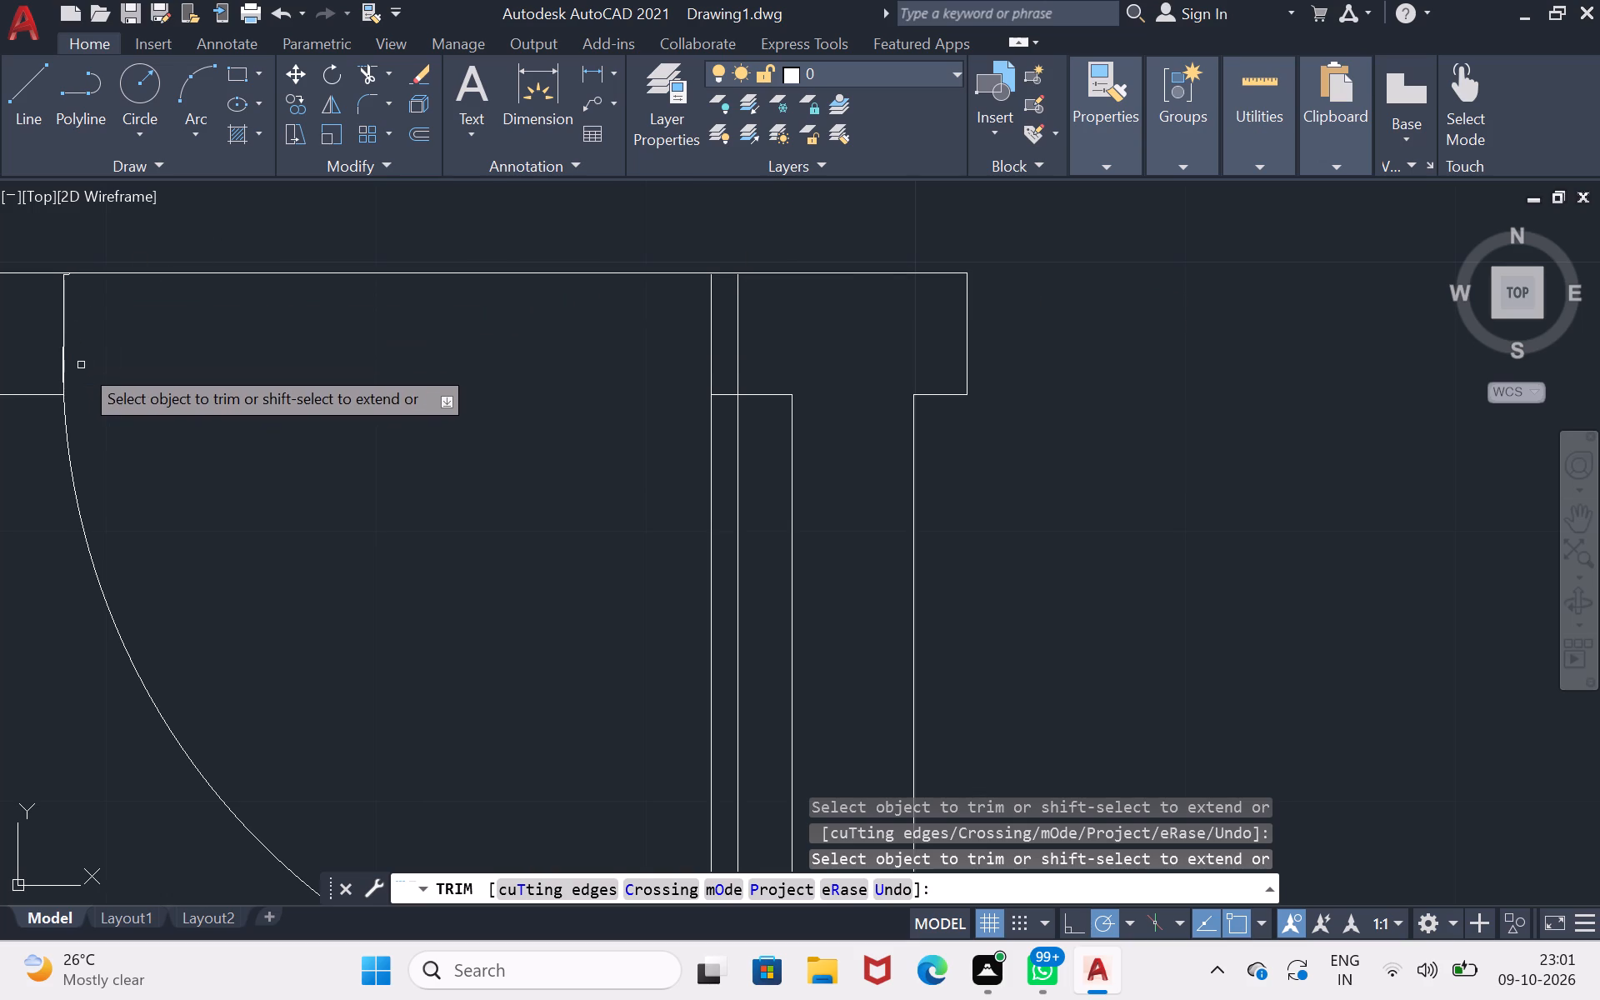
# Trim the leftover arc fragment at the door's left jamb and the inner wall line between the door leaf's edges.
pyautogui.click(59, 372)
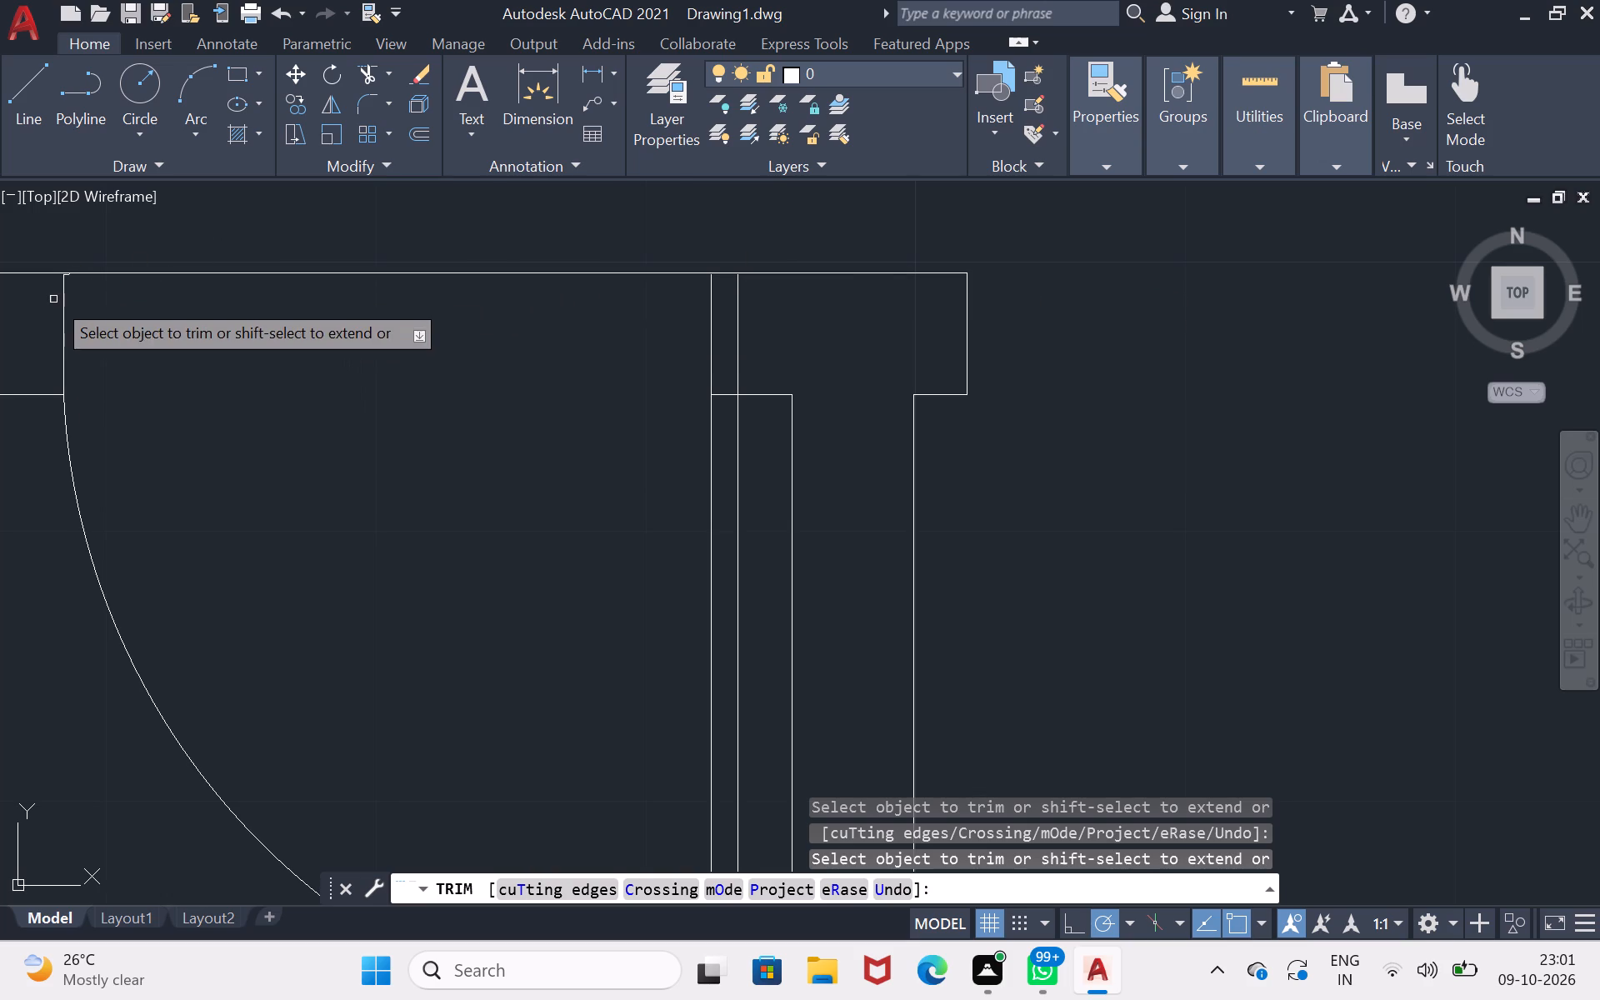
pyautogui.scroll(2, 53, 299)
pyautogui.scroll(2, 107, 236)
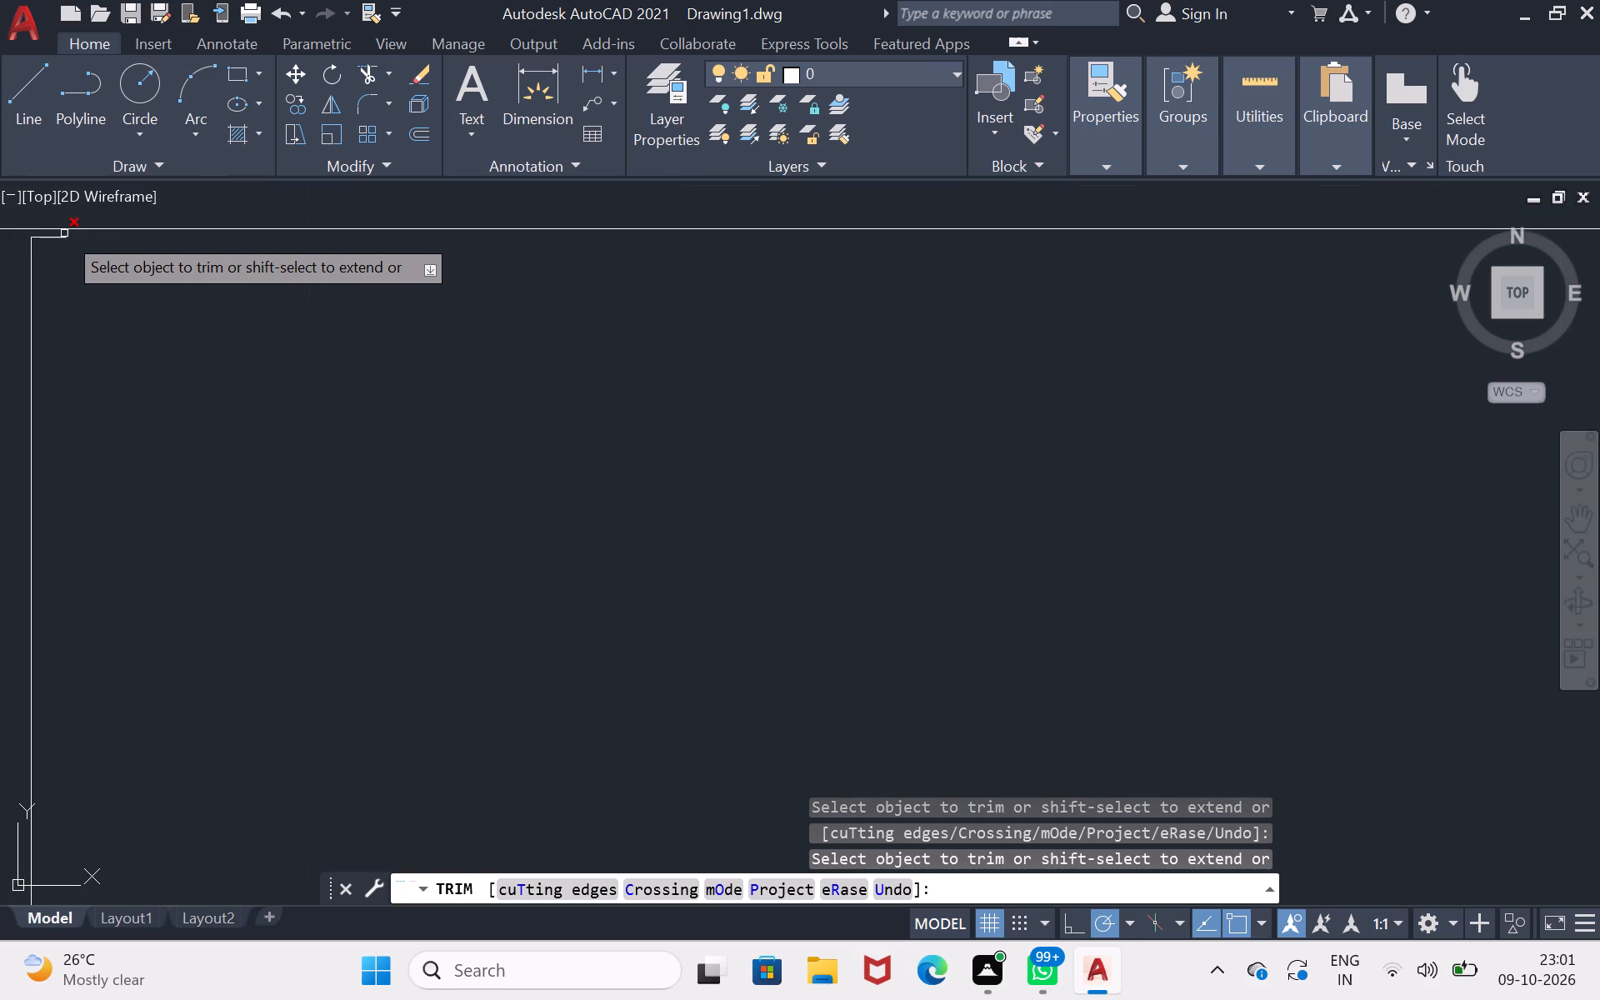
pyautogui.click(68, 233)
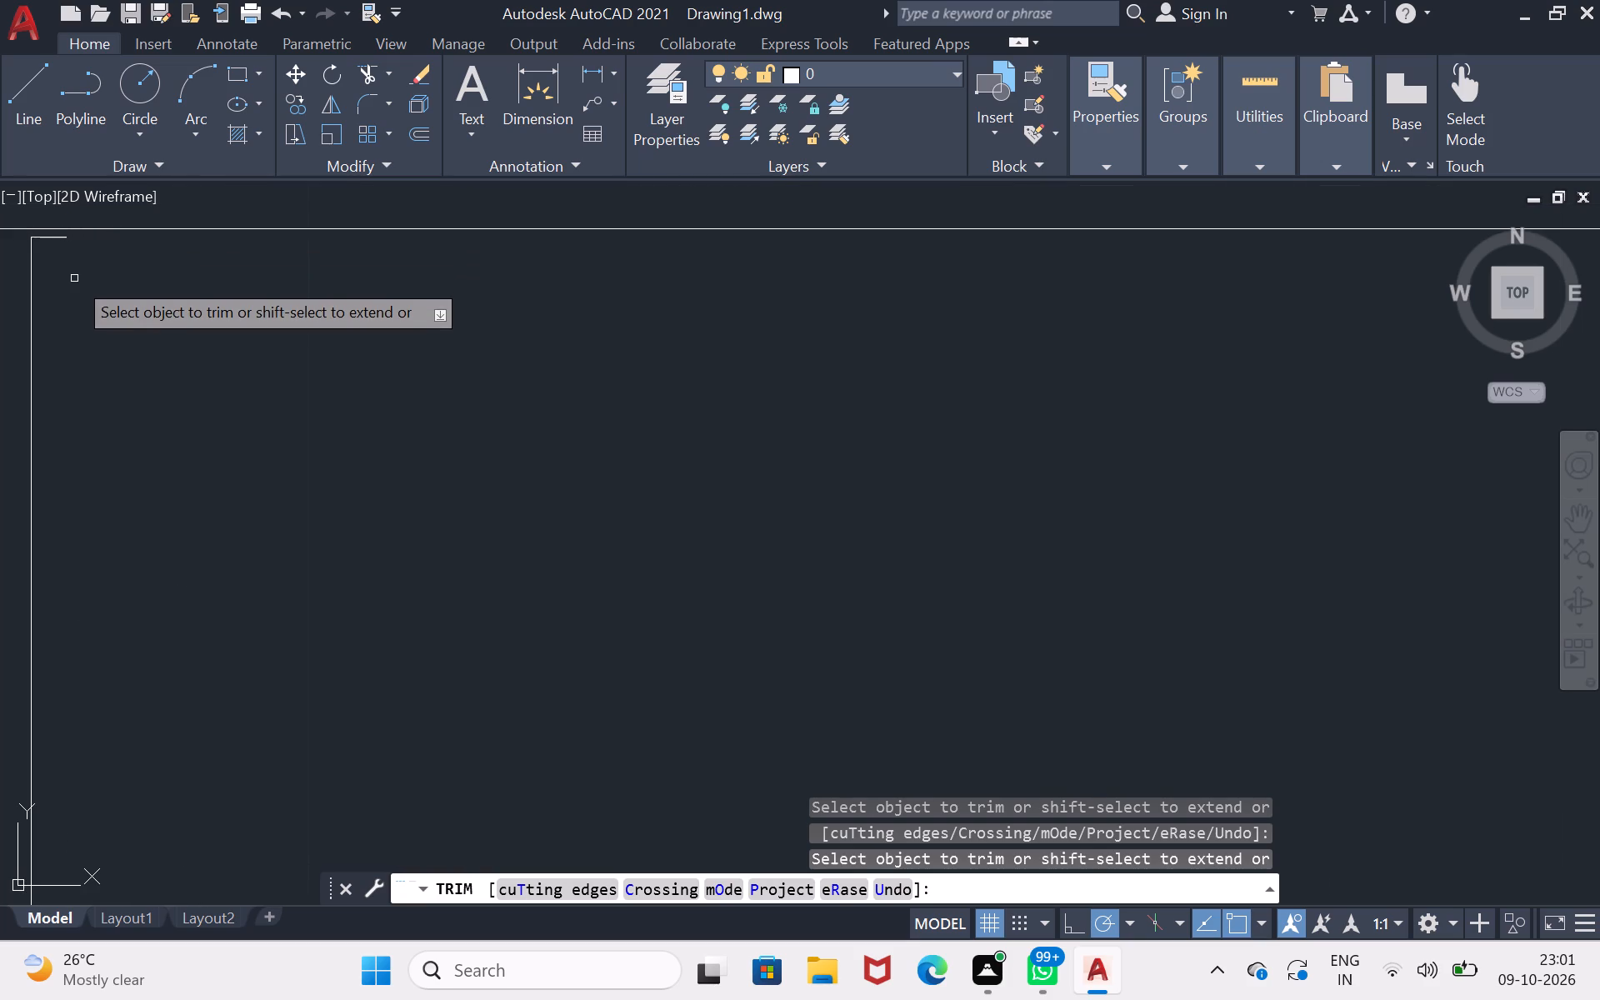
pyautogui.scroll(-4, 74, 278)
pyautogui.scroll(-1, 328, 489)
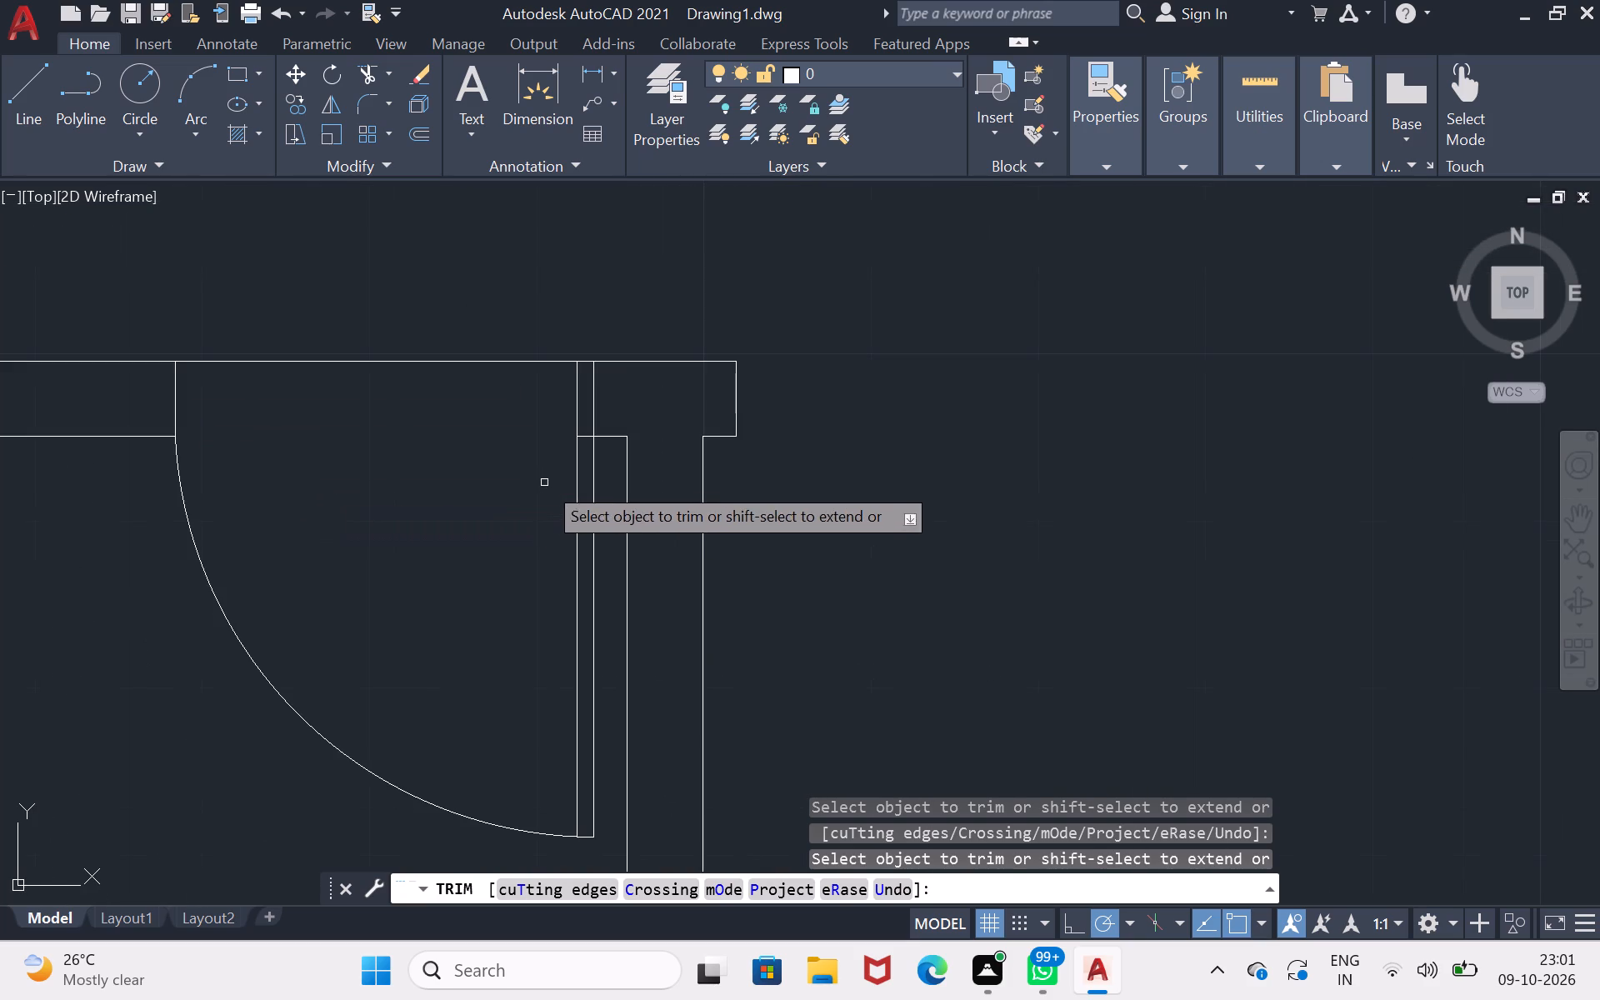
pyautogui.scroll(3, 624, 482)
pyautogui.scroll(-2, 628, 475)
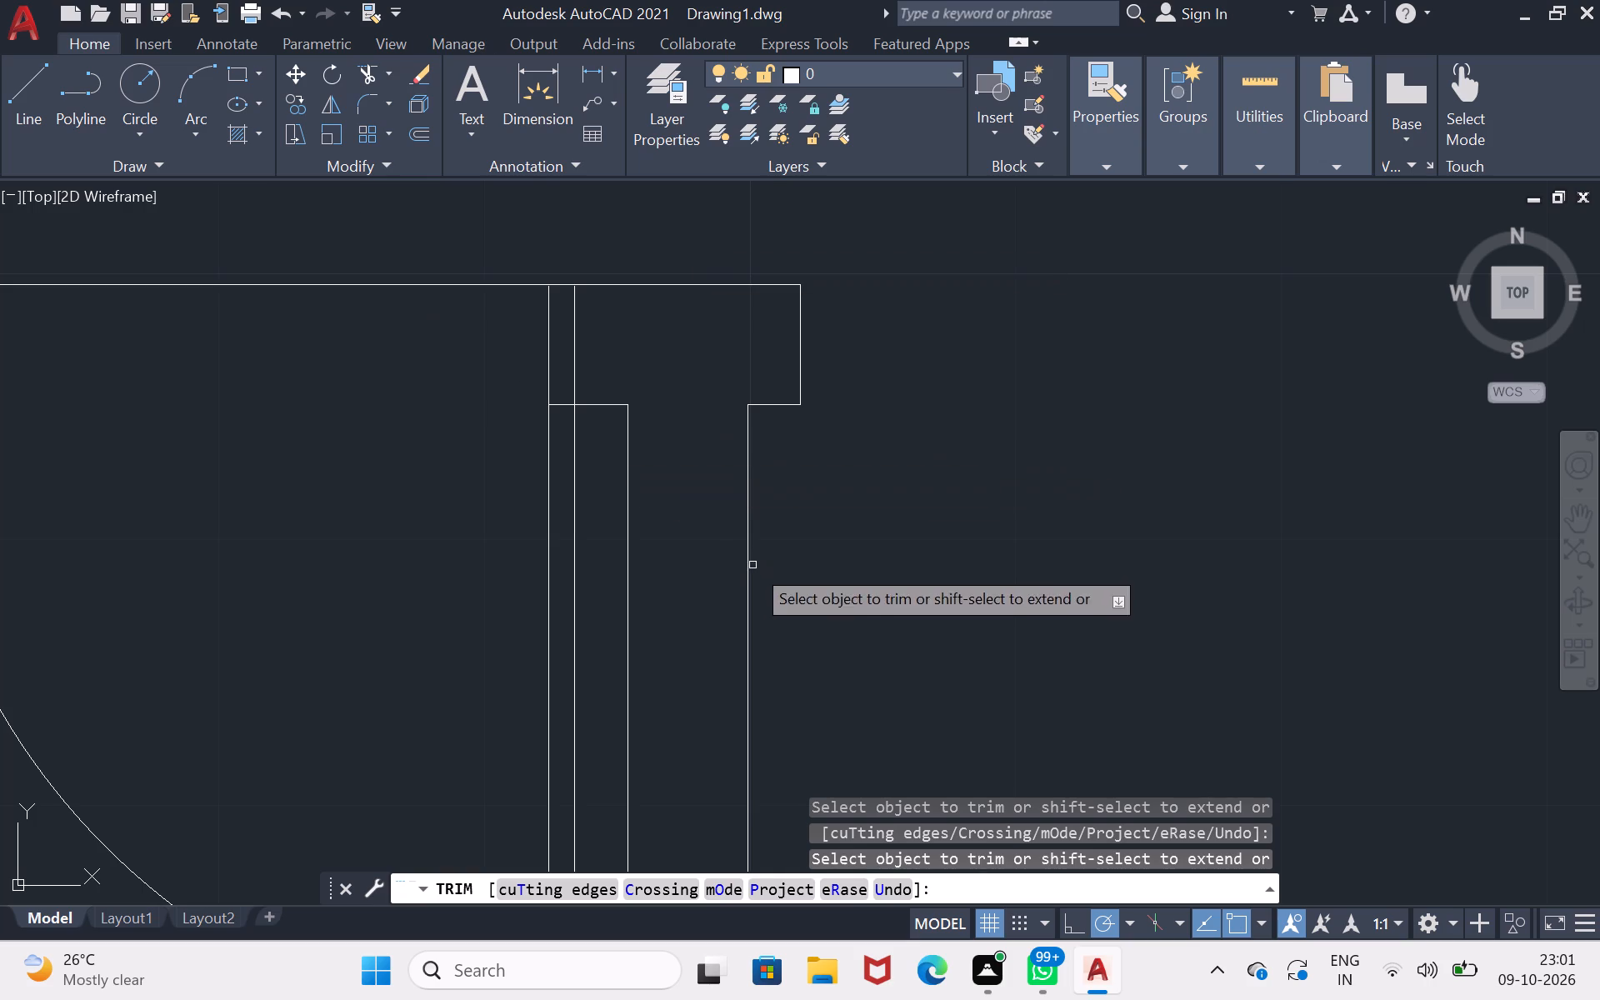
pyautogui.click(558, 403)
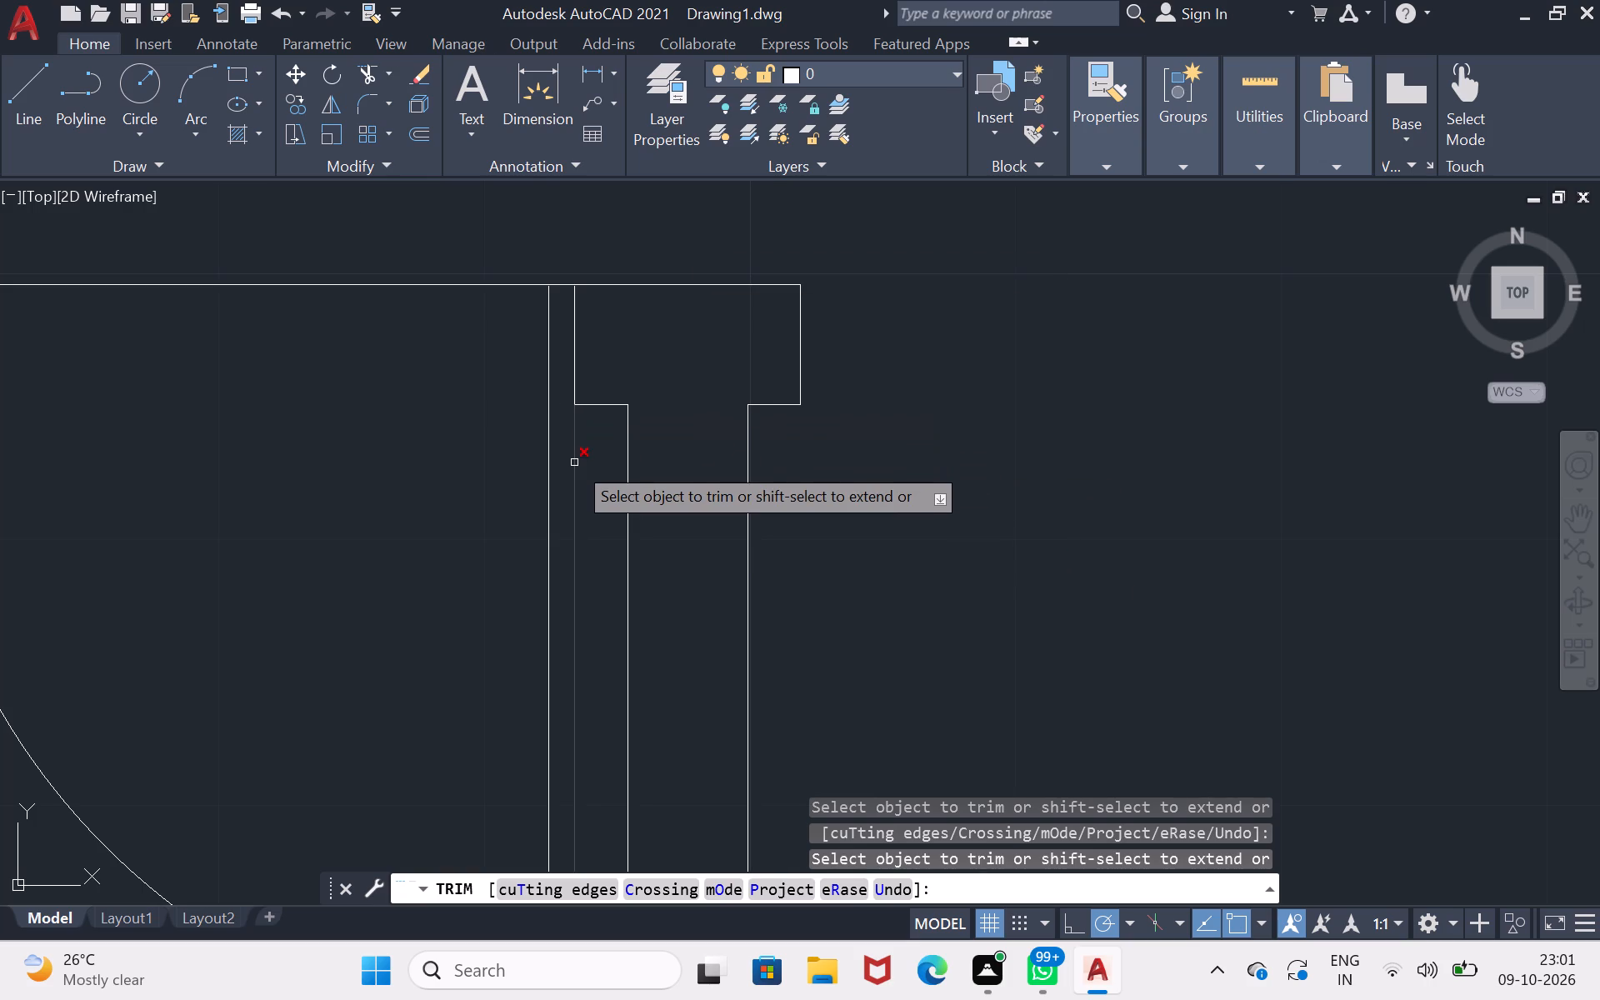
# Draw a 3'-9.5" vertical wardrobe front line from the midpoint of the inner wall line beside the door to the room's lower wall.
pyautogui.scroll(-1, 574, 462)
pyautogui.scroll(-1, 329, 516)
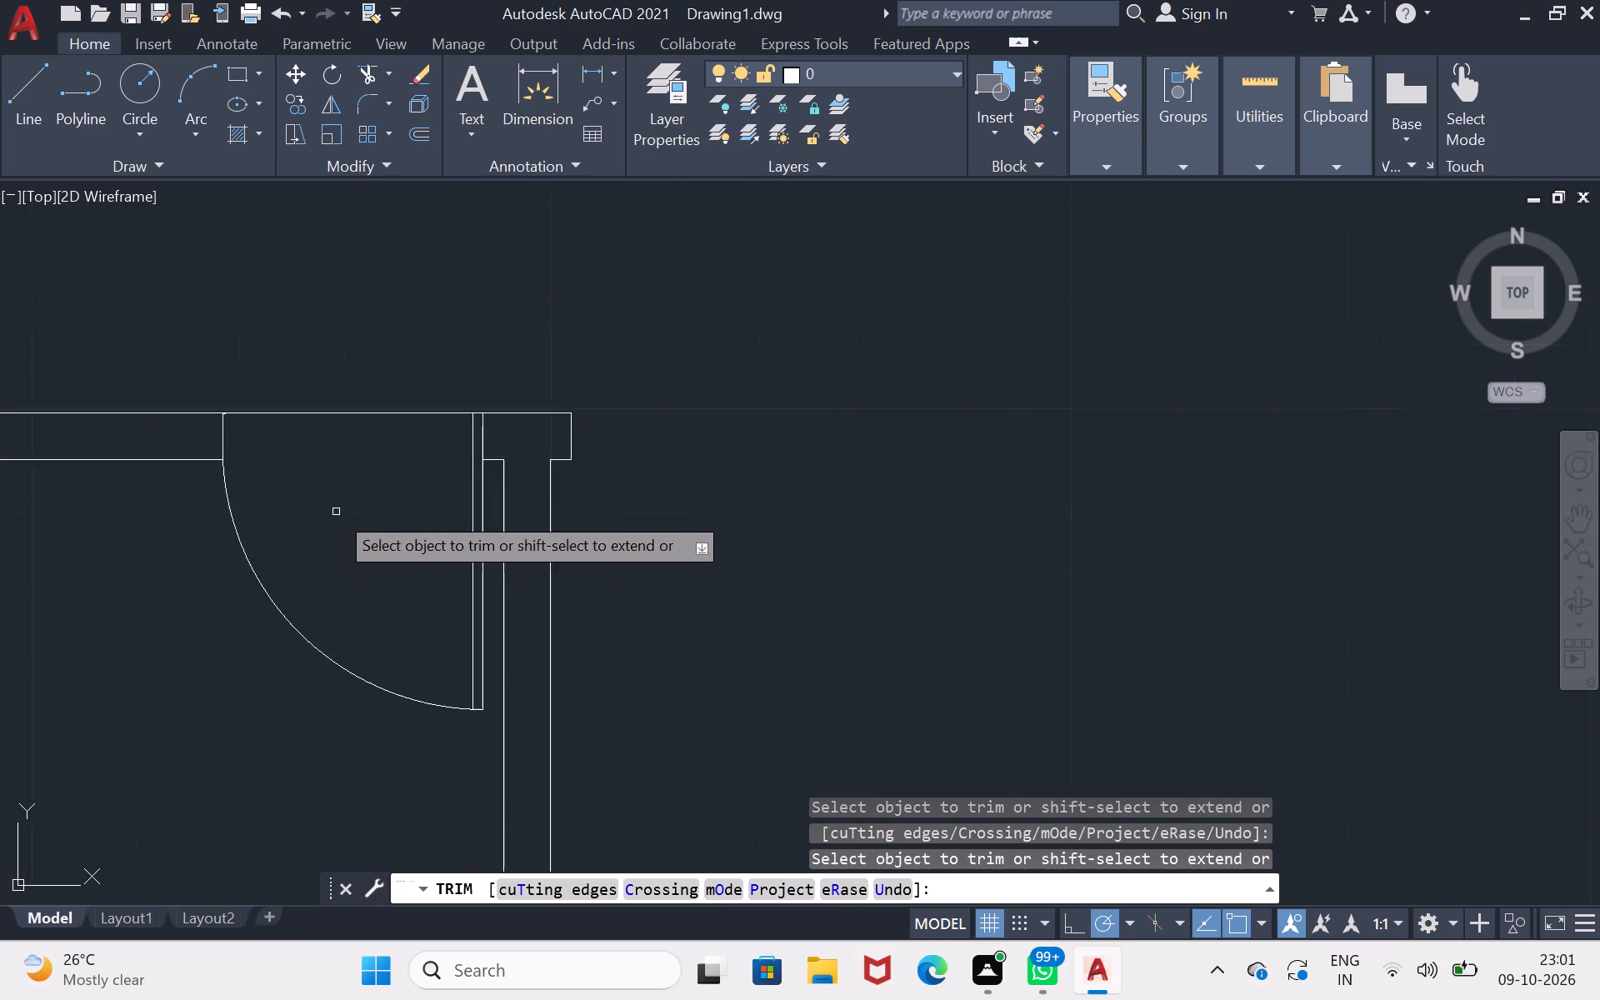
pyautogui.scroll(-1, 336, 512)
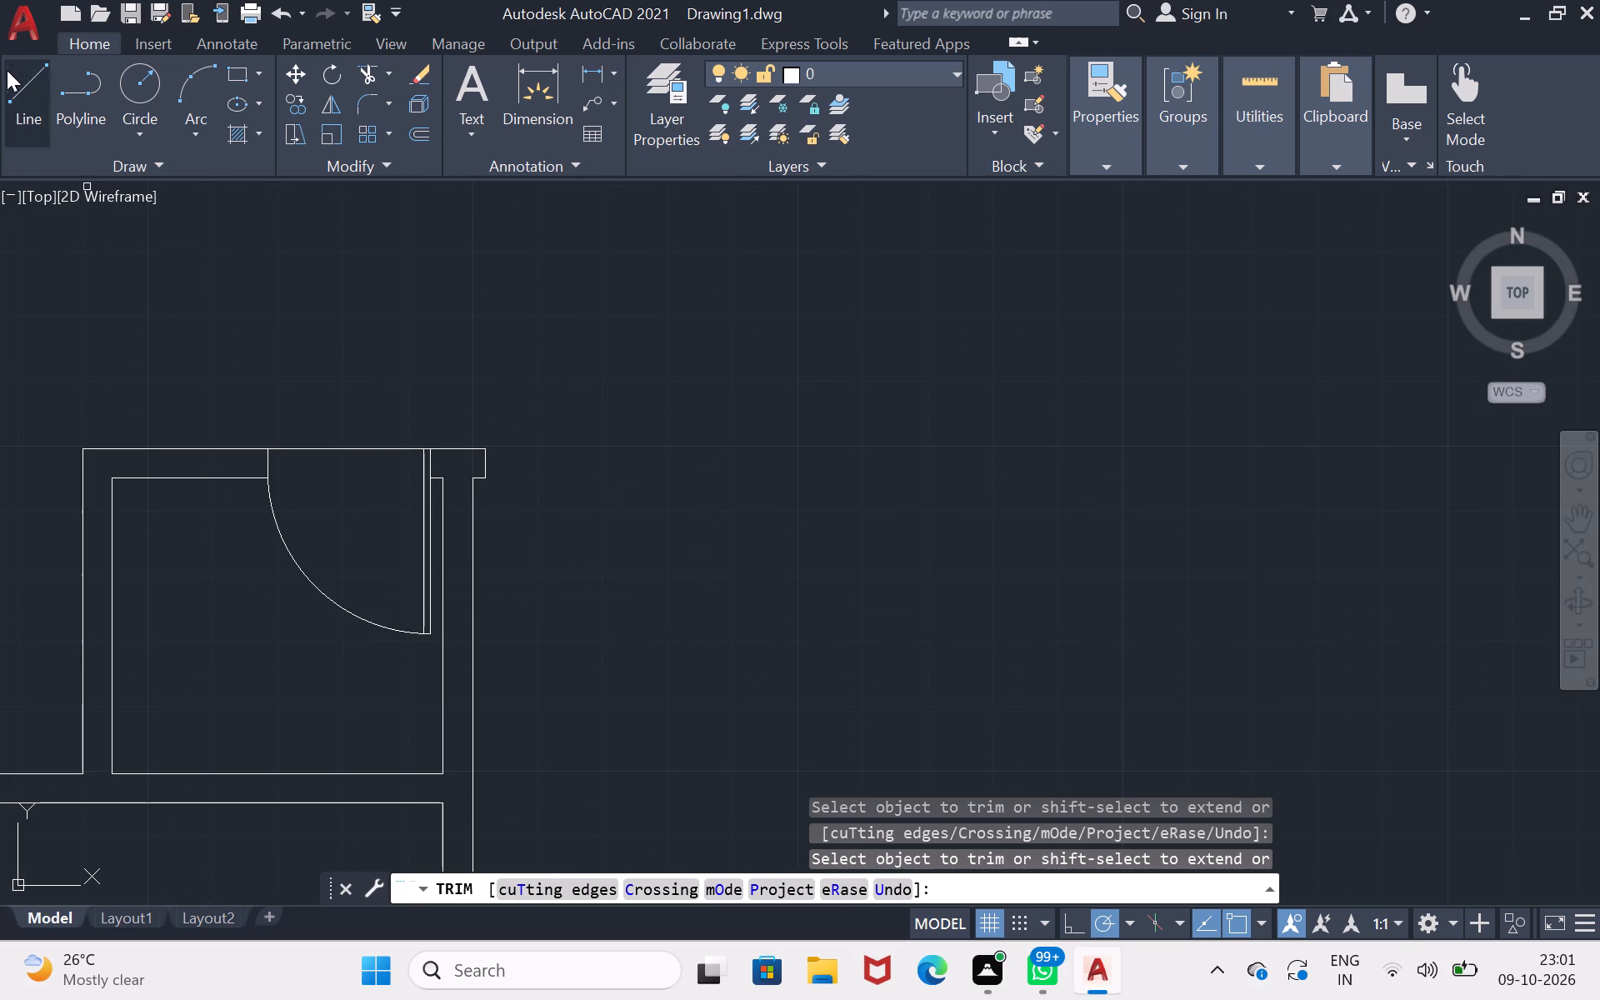
pyautogui.click(3, 77)
pyautogui.click(43, 103)
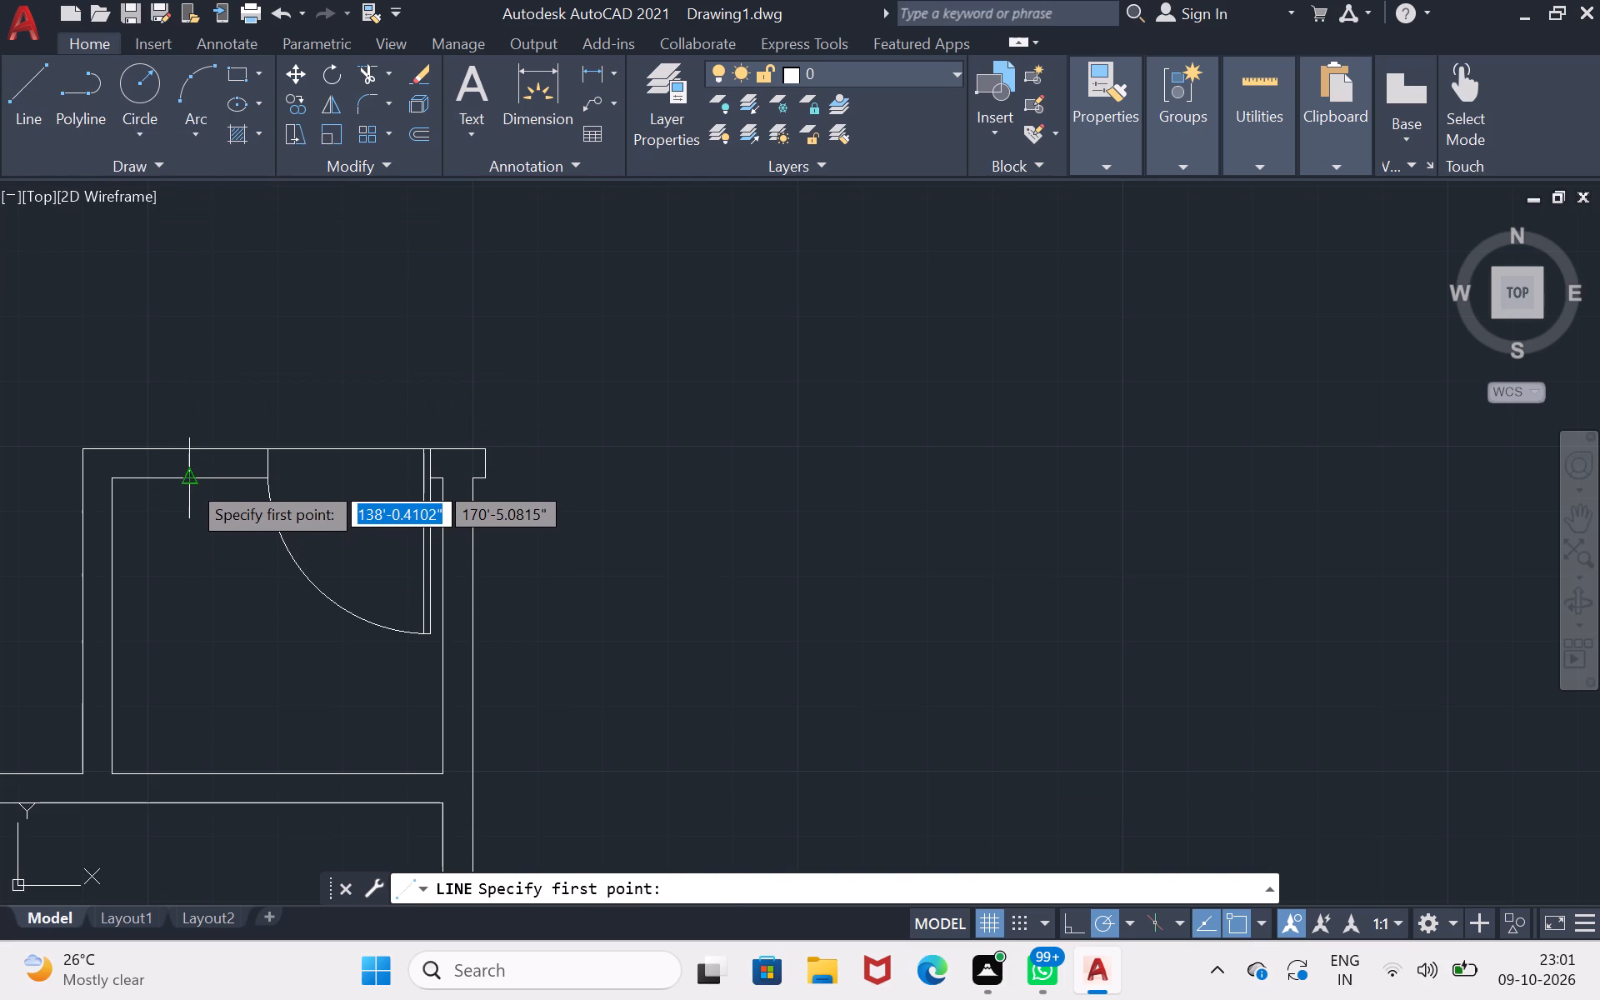
pyautogui.click(188, 481)
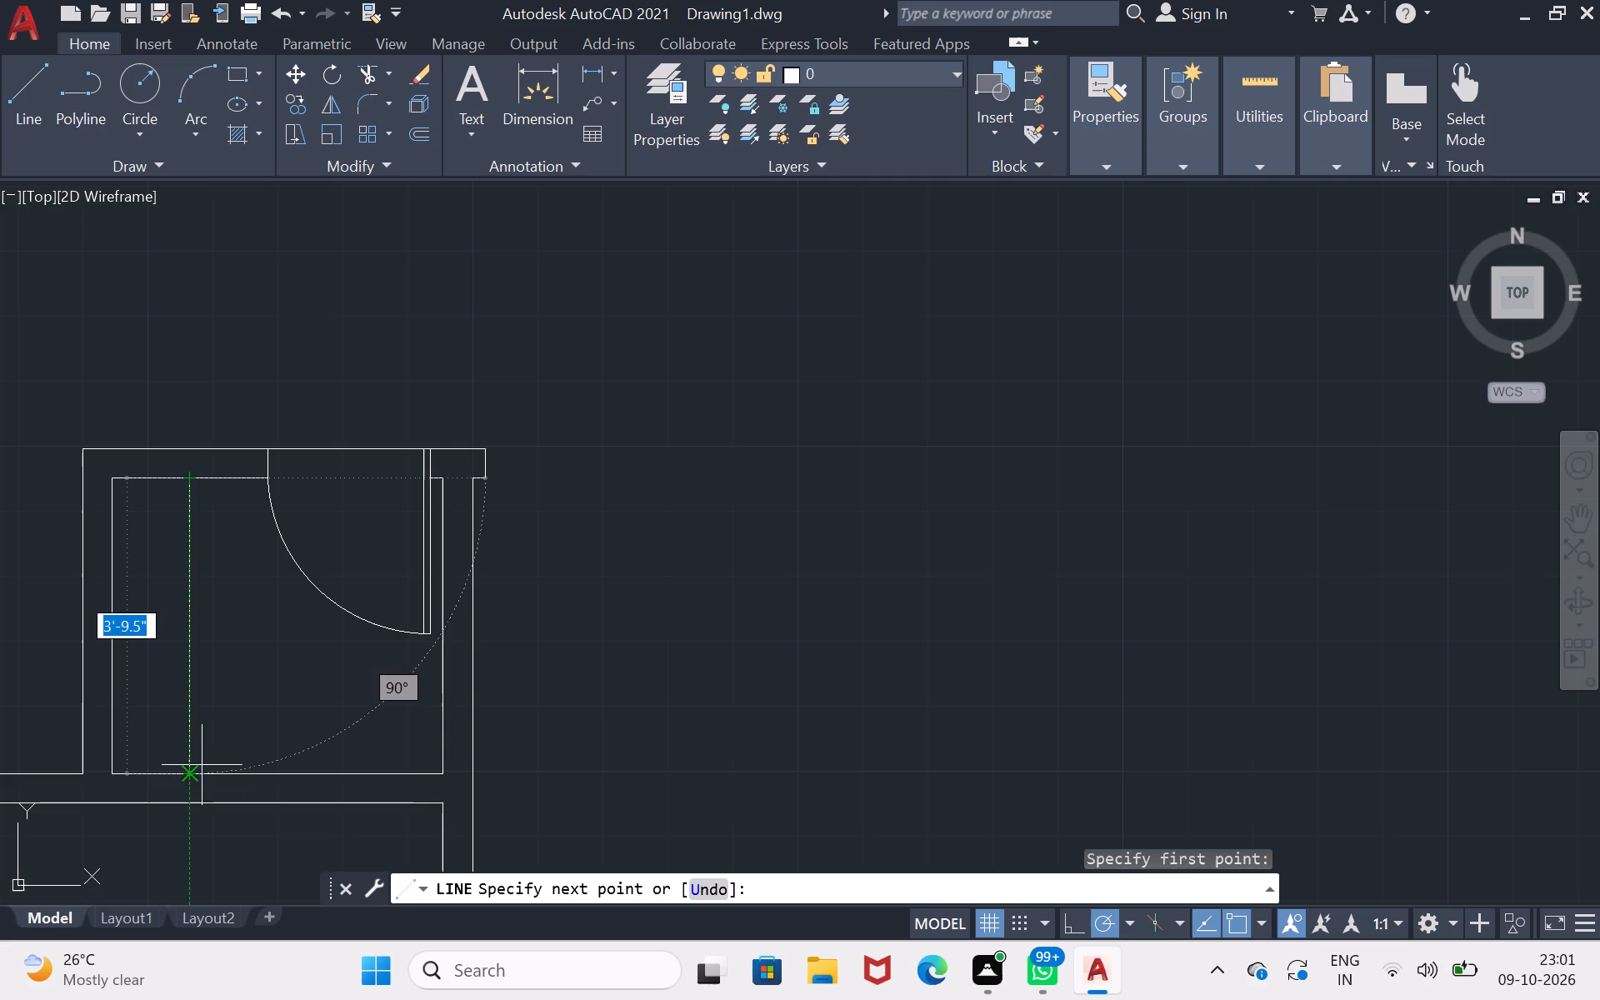
pyautogui.click(202, 773)
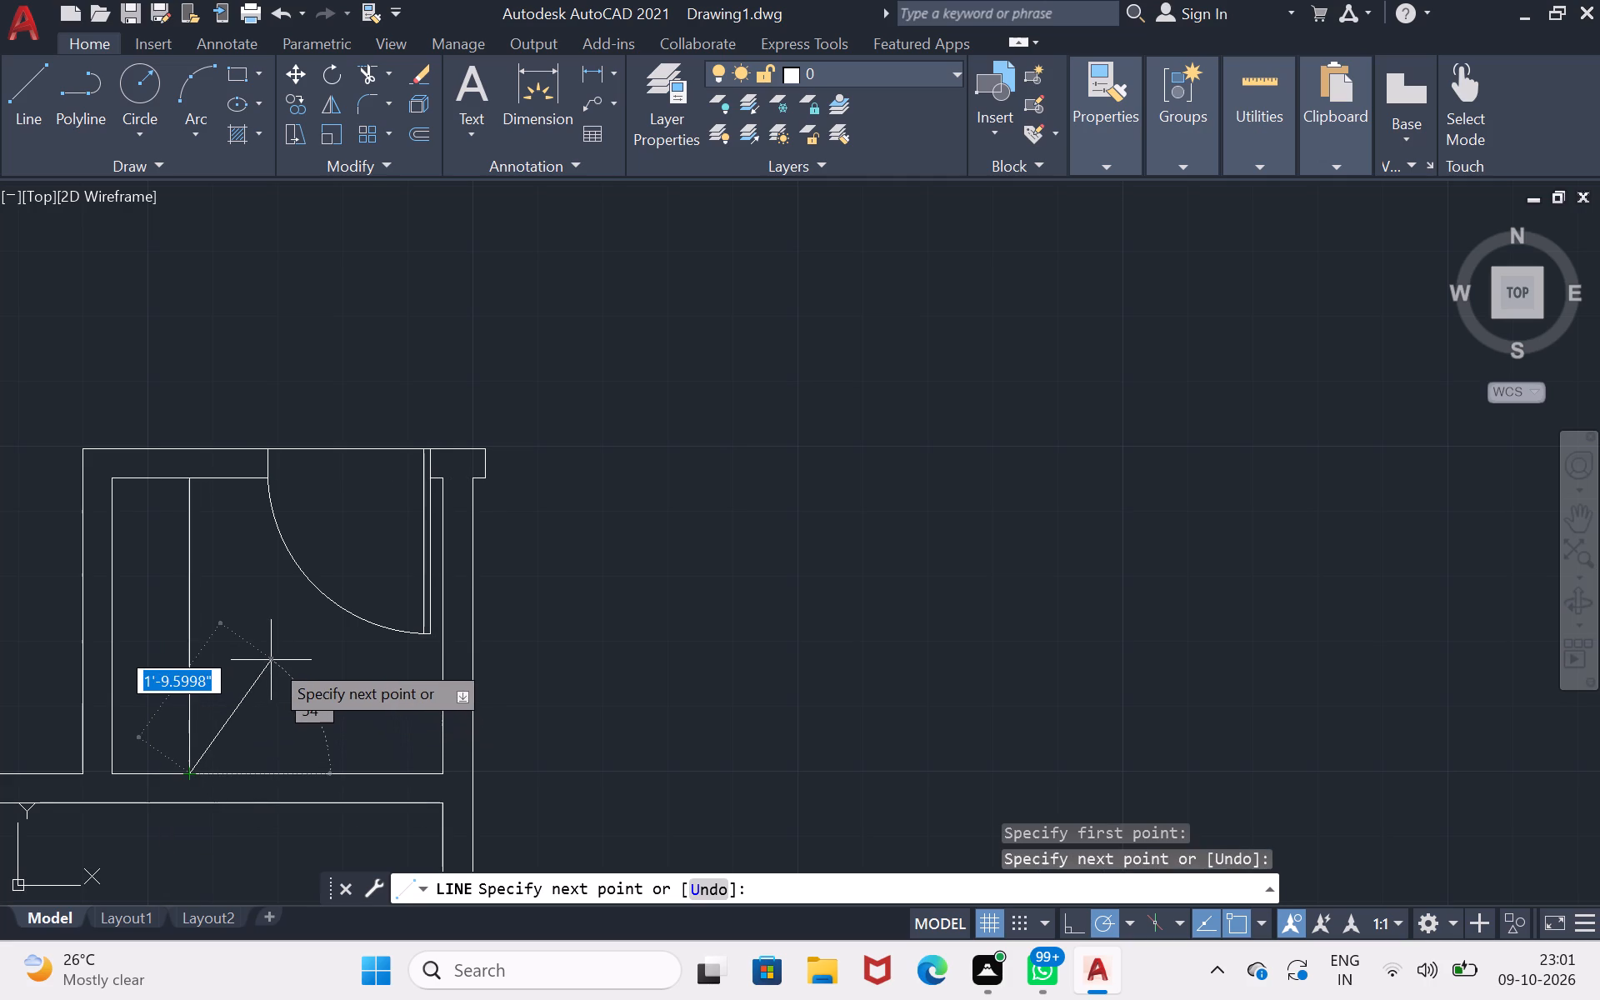
pyautogui.press('Return')
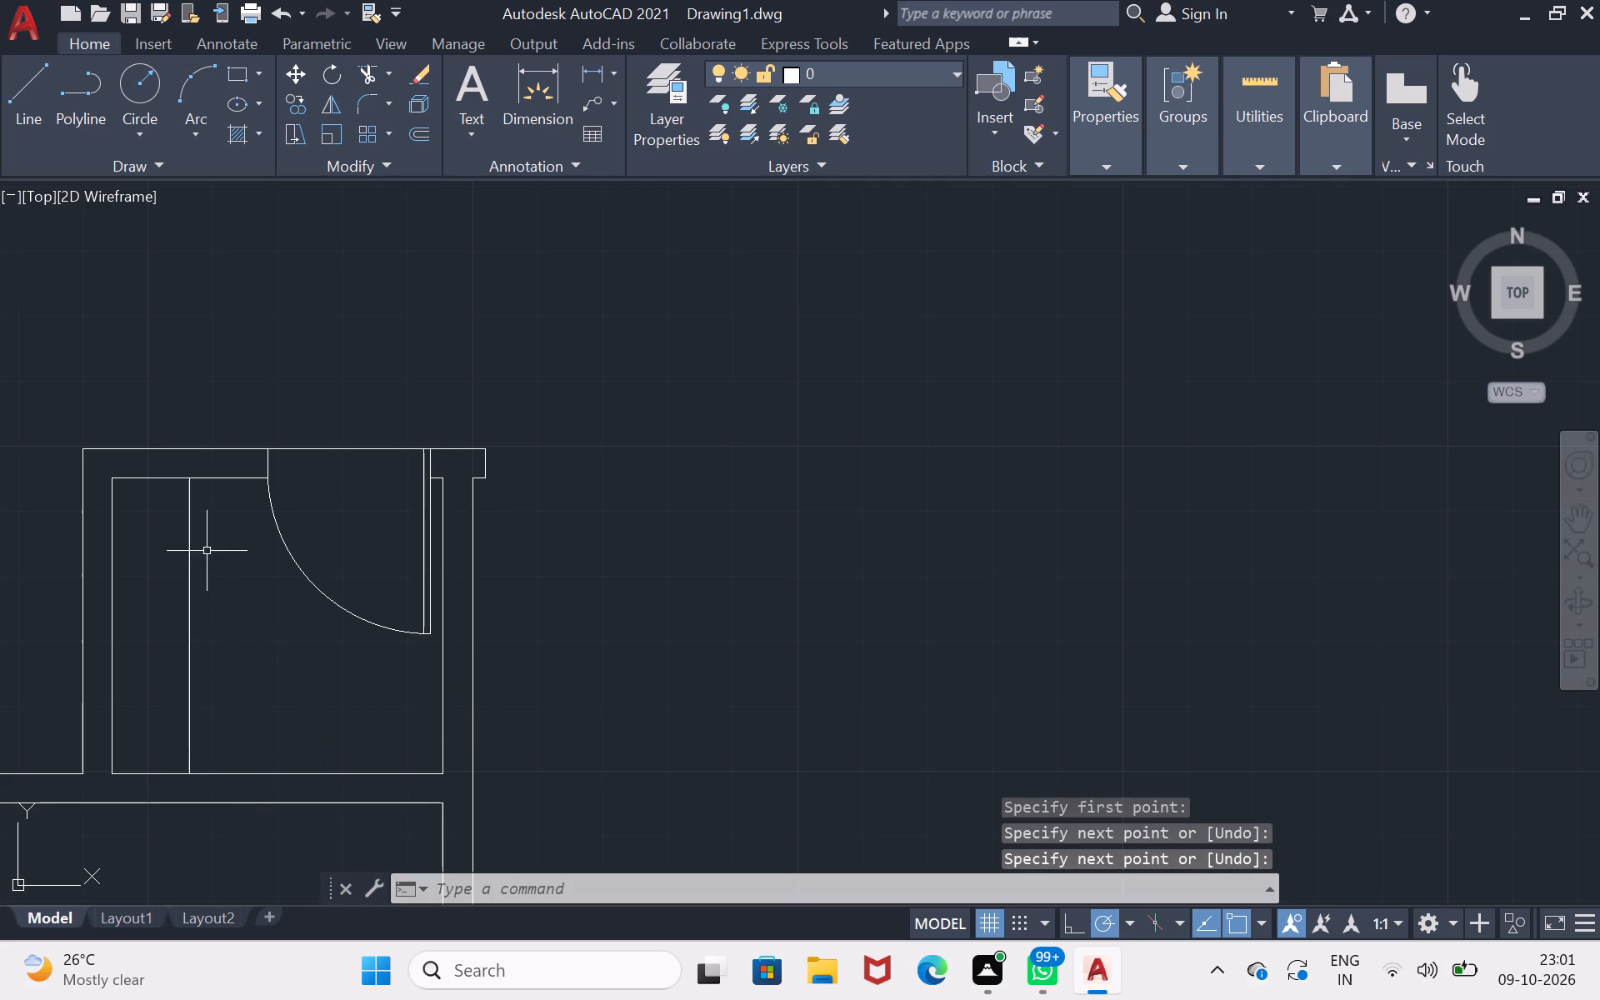
# Draw the wardrobe's two partly open doors as a zigzag from the front line's upper end, through a point on it, to its lower end.
pyautogui.click(35, 112)
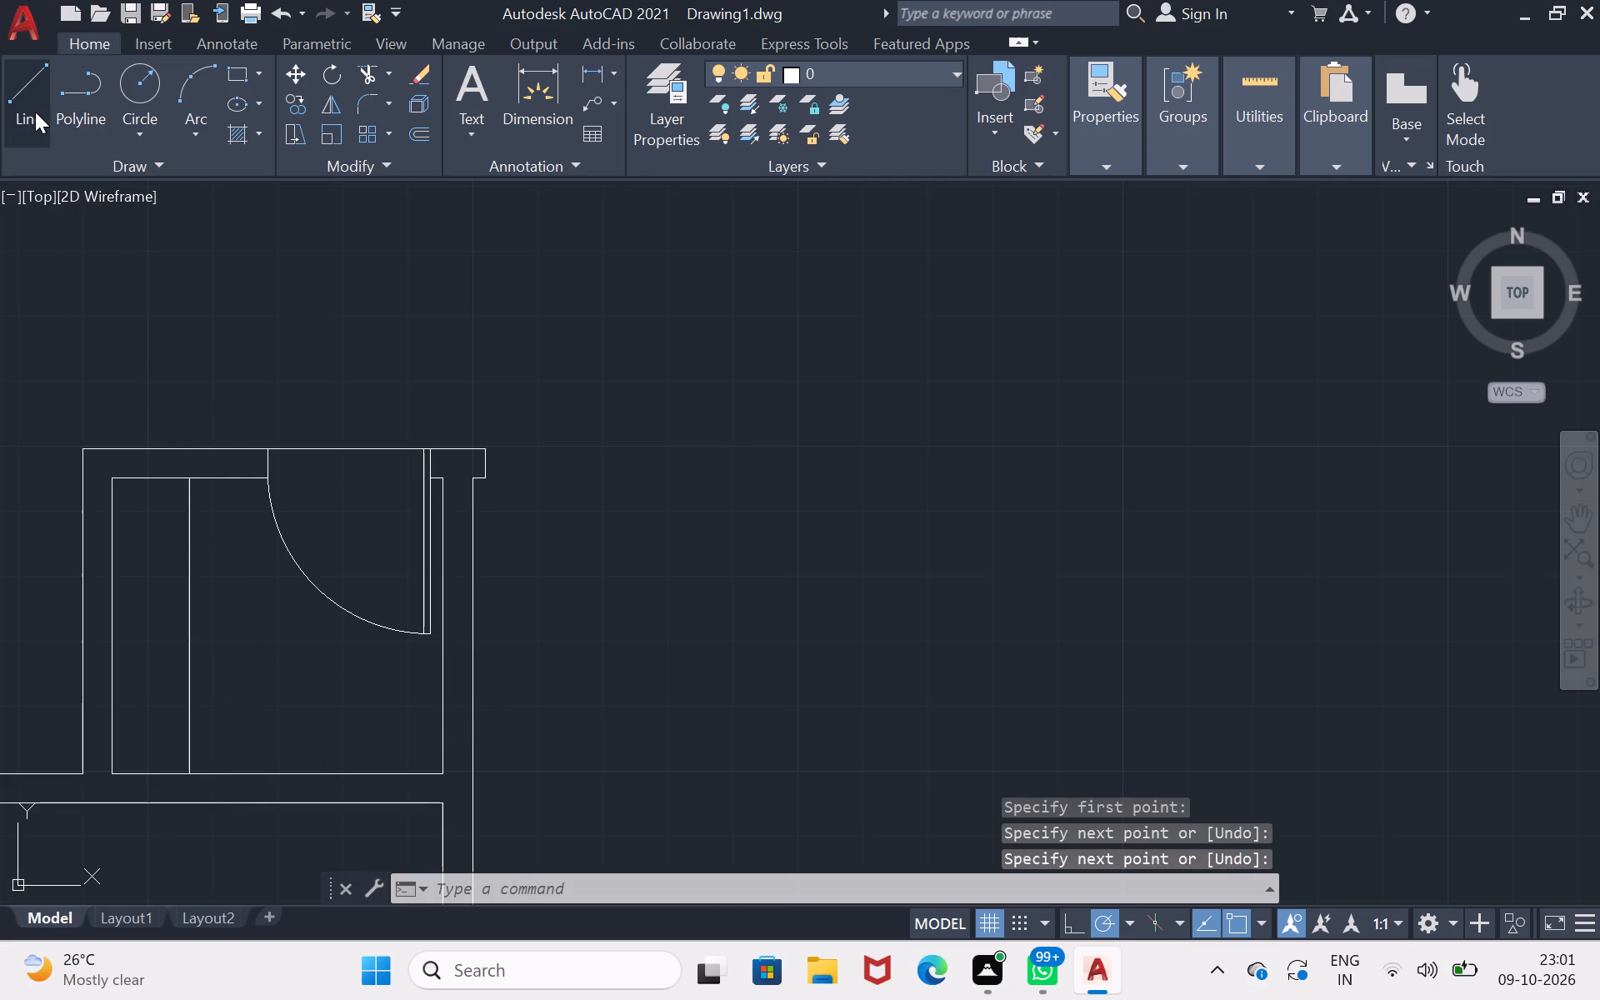
pyautogui.click(190, 479)
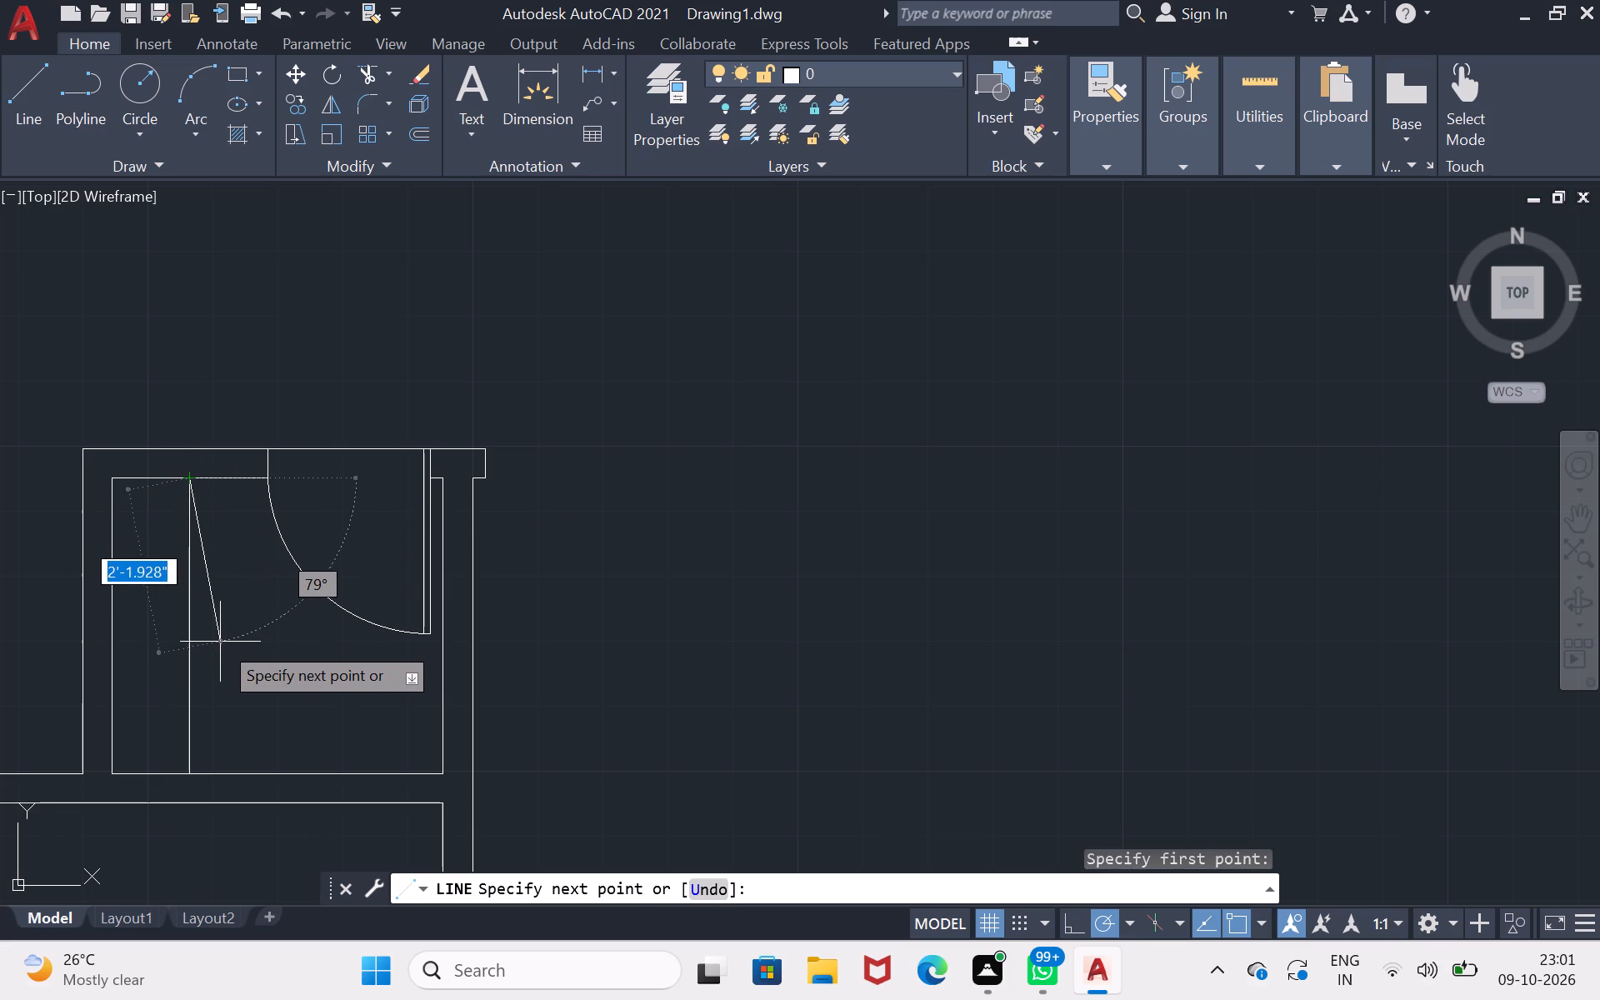
pyautogui.click(220, 638)
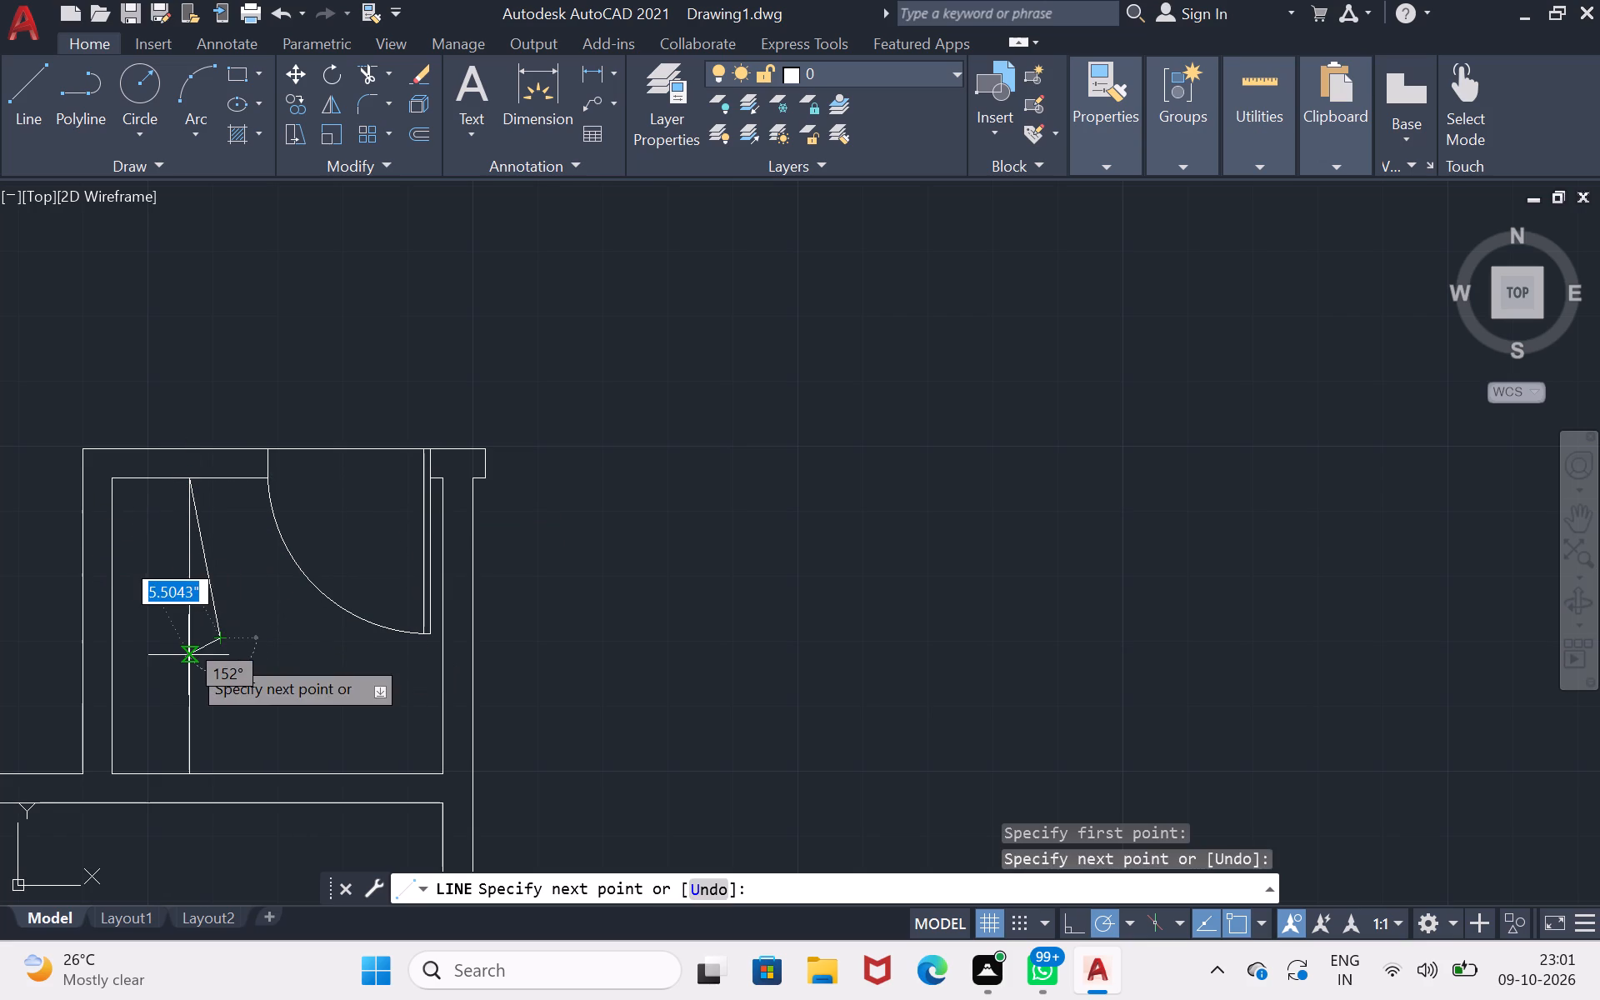
pyautogui.click(188, 655)
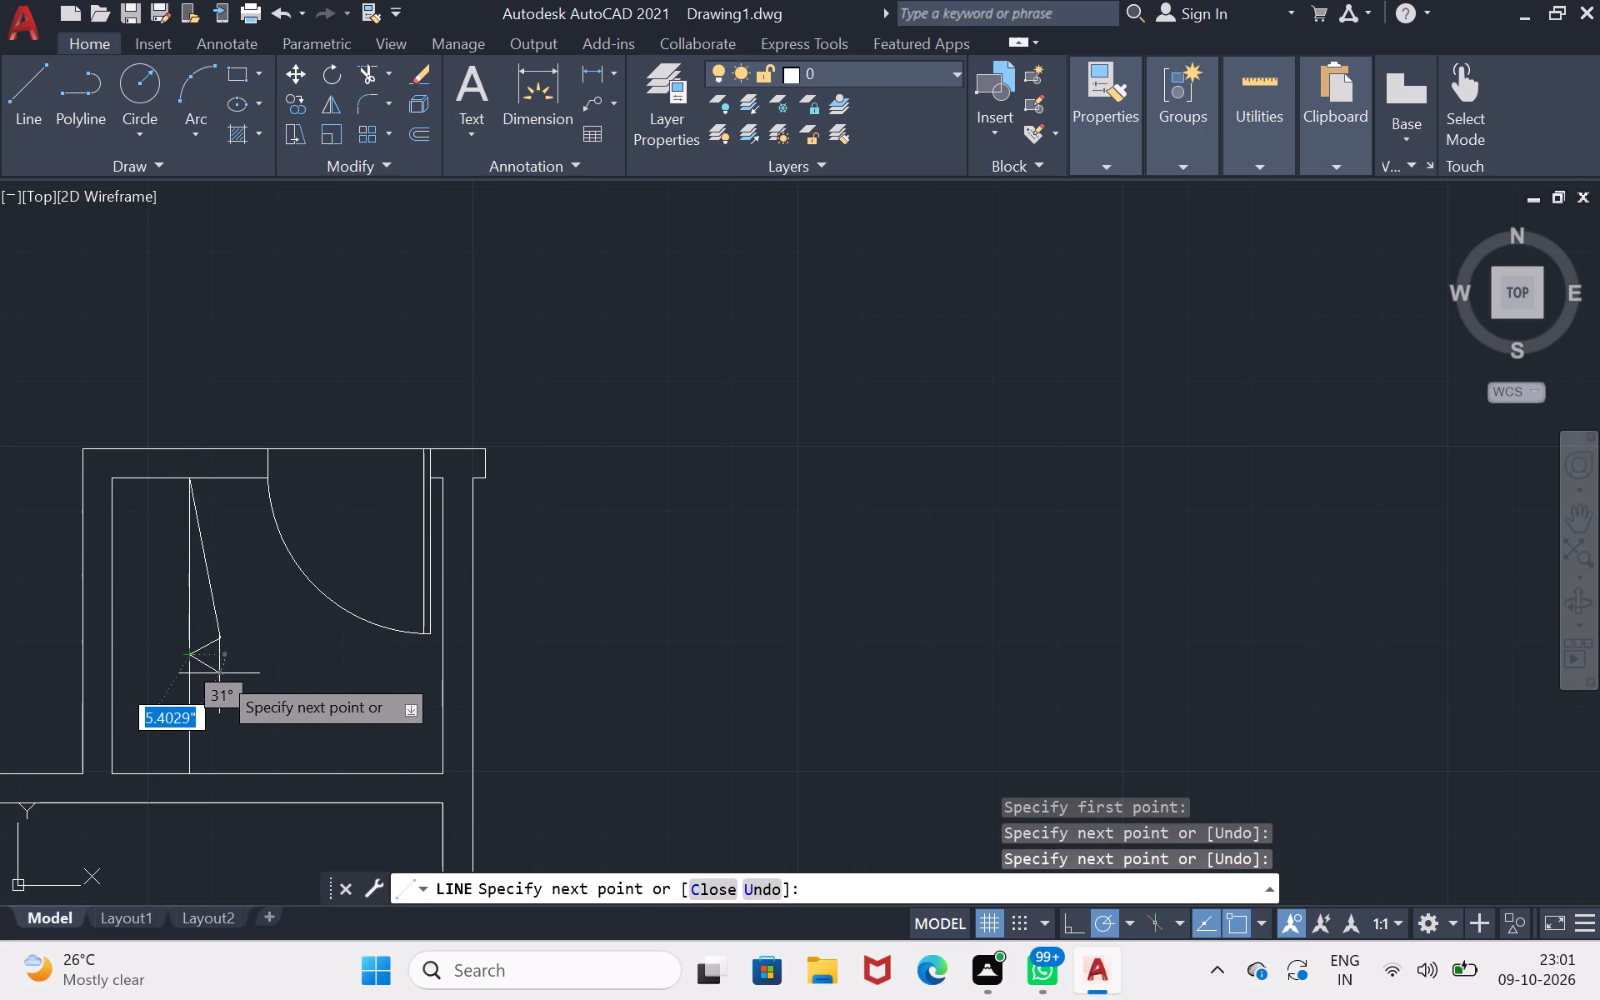
pyautogui.click(219, 673)
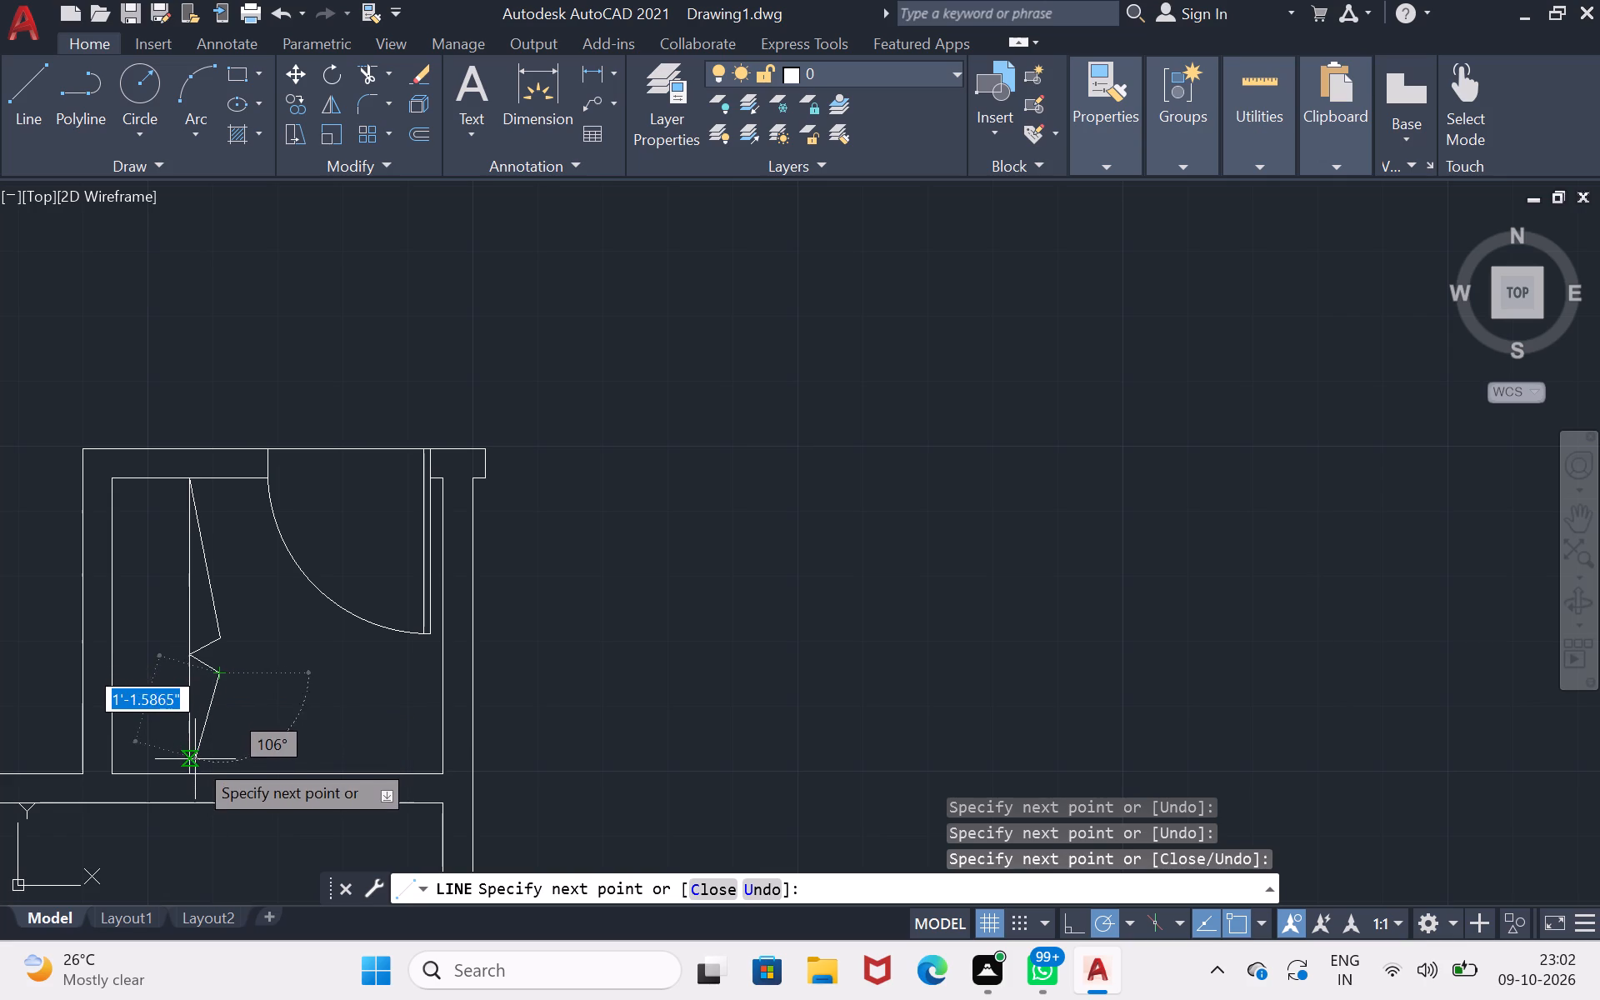
pyautogui.click(192, 768)
pyautogui.press('Return')
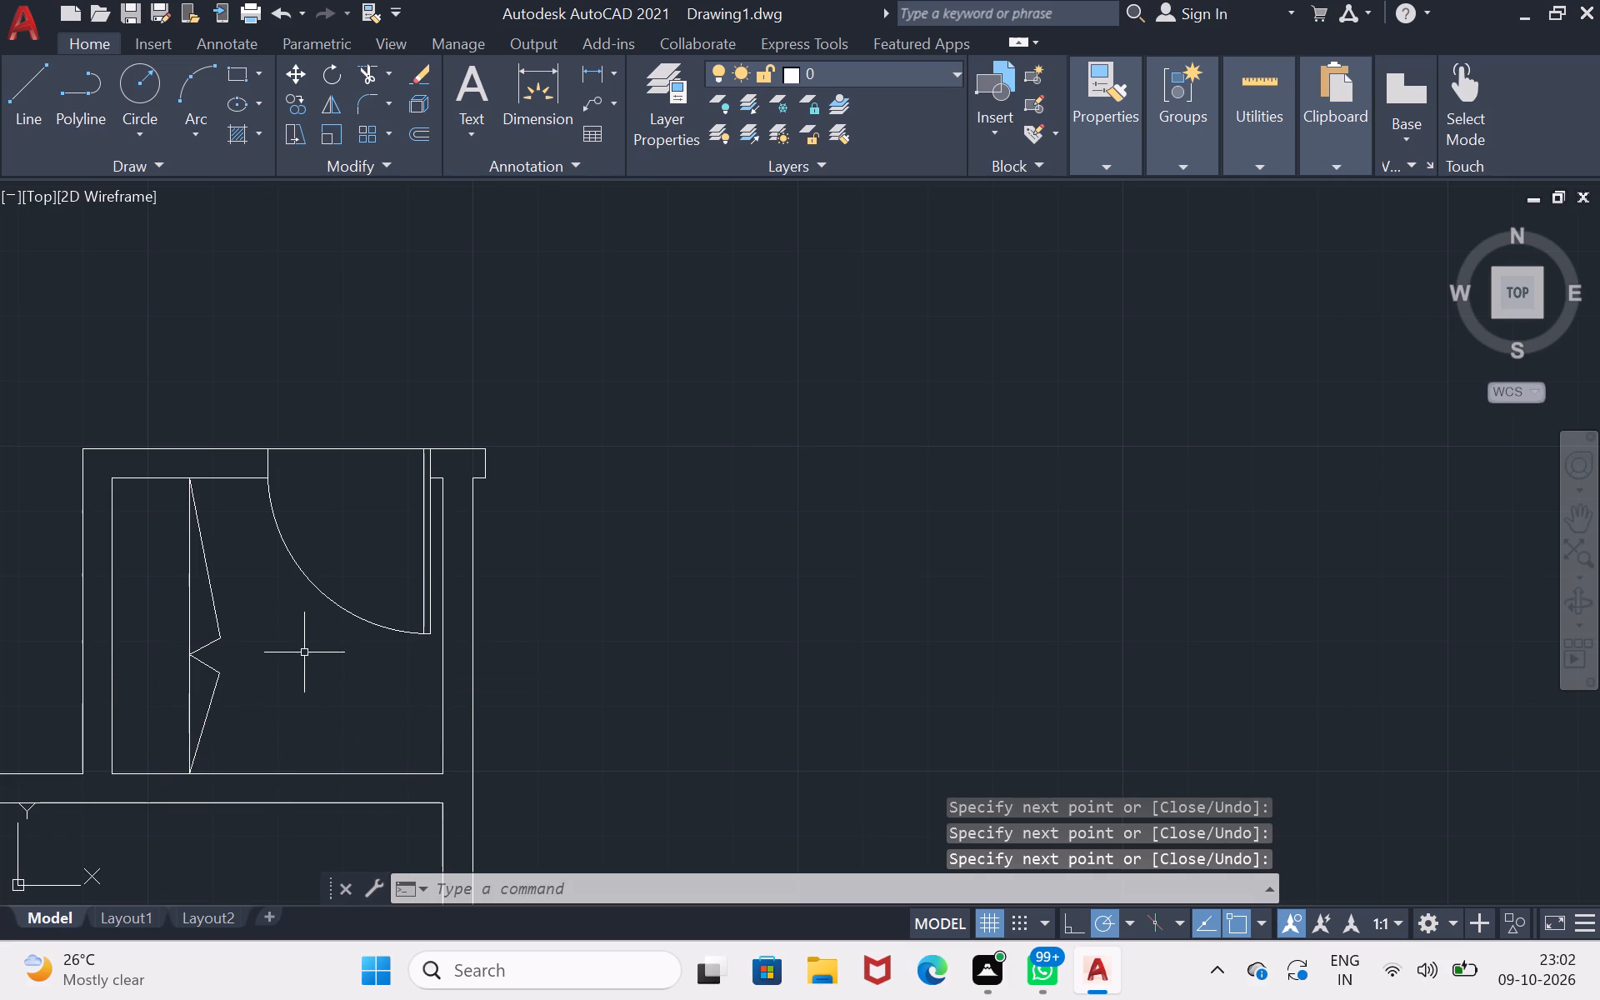
# Draw a 3'-9.5" vertical rail line inside the wardrobe, between its back wall and front line.
pyautogui.click(24, 110)
pyautogui.click(145, 477)
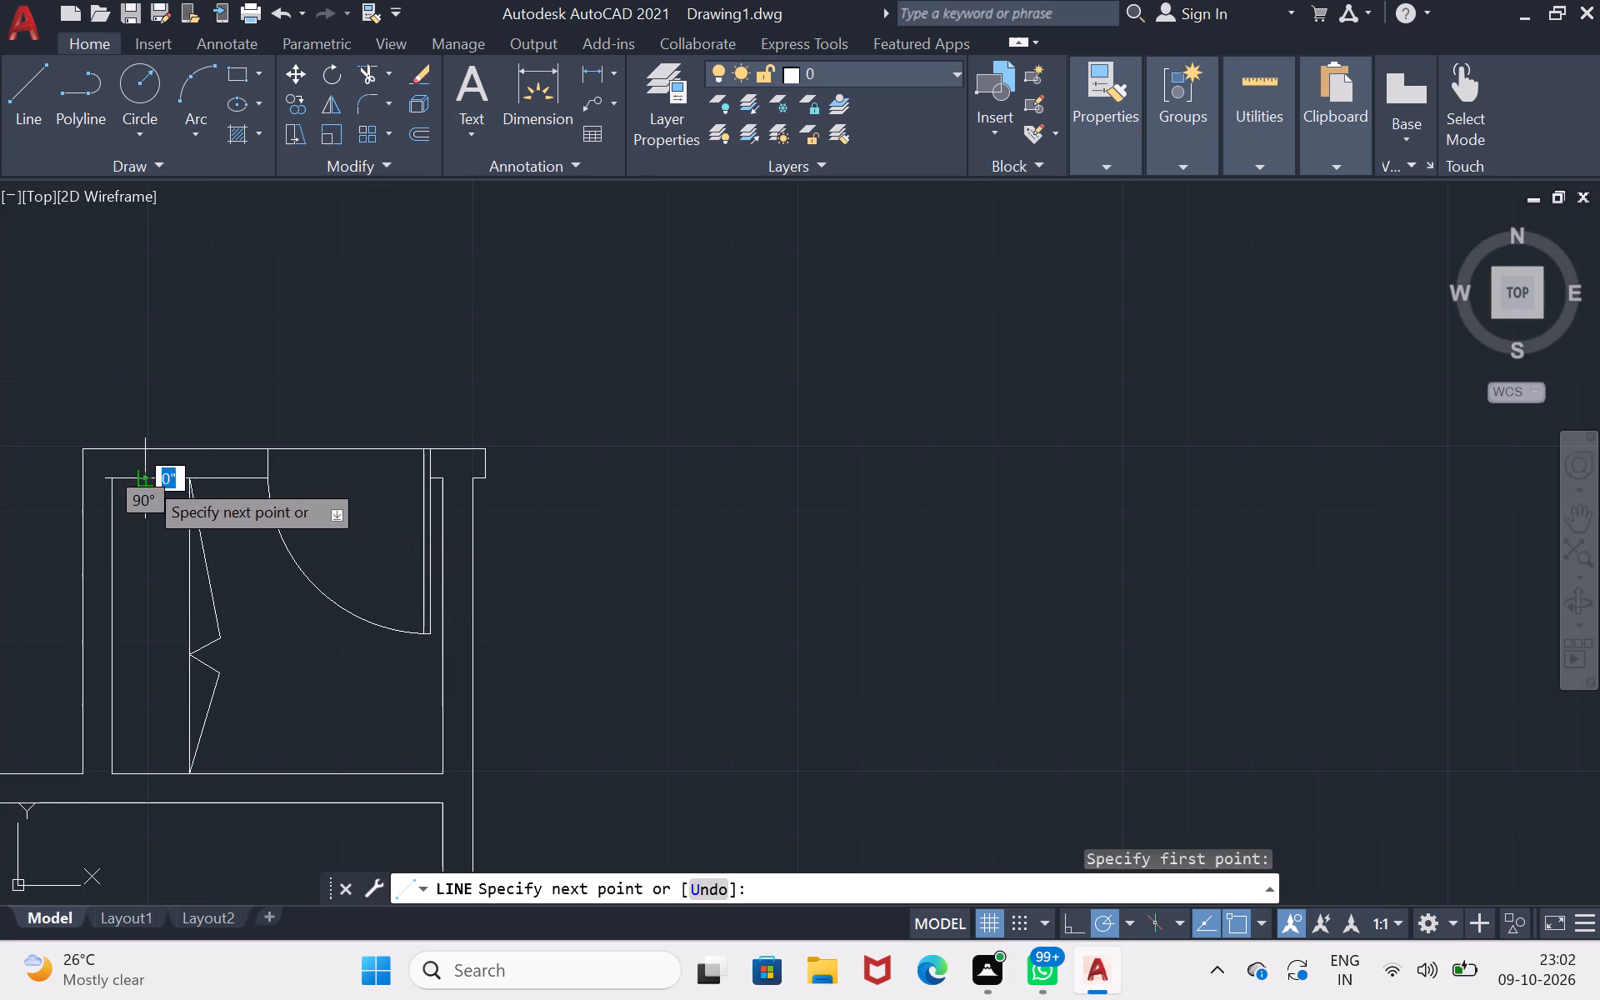
pyautogui.click(152, 768)
pyautogui.press('Return')
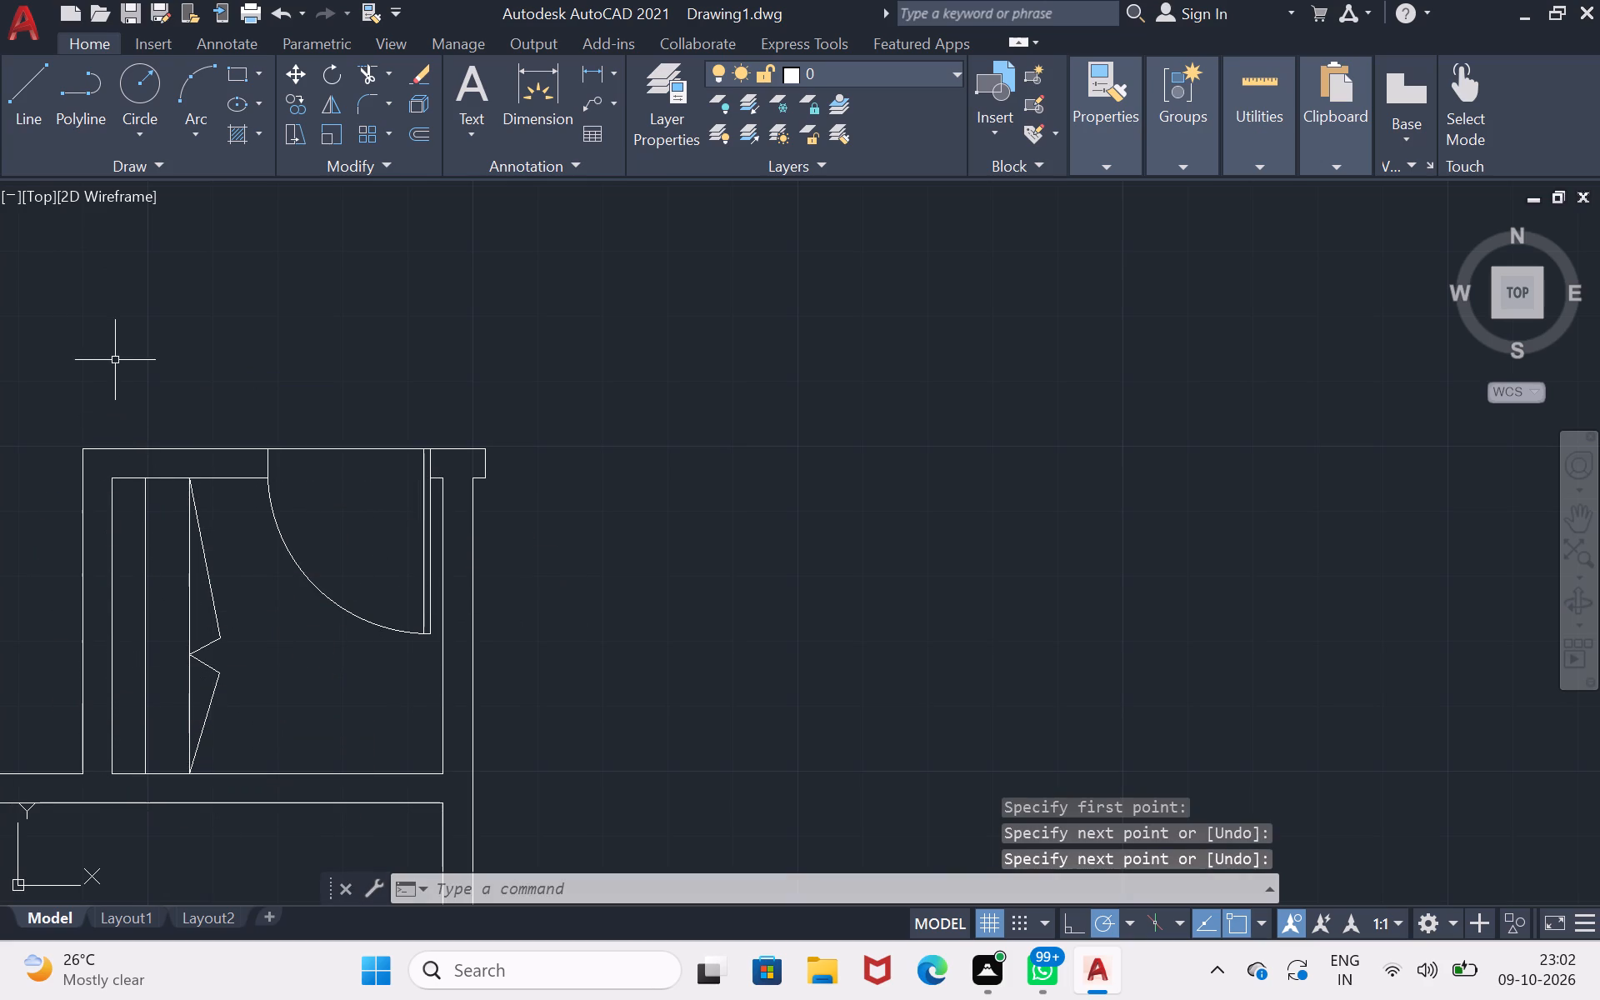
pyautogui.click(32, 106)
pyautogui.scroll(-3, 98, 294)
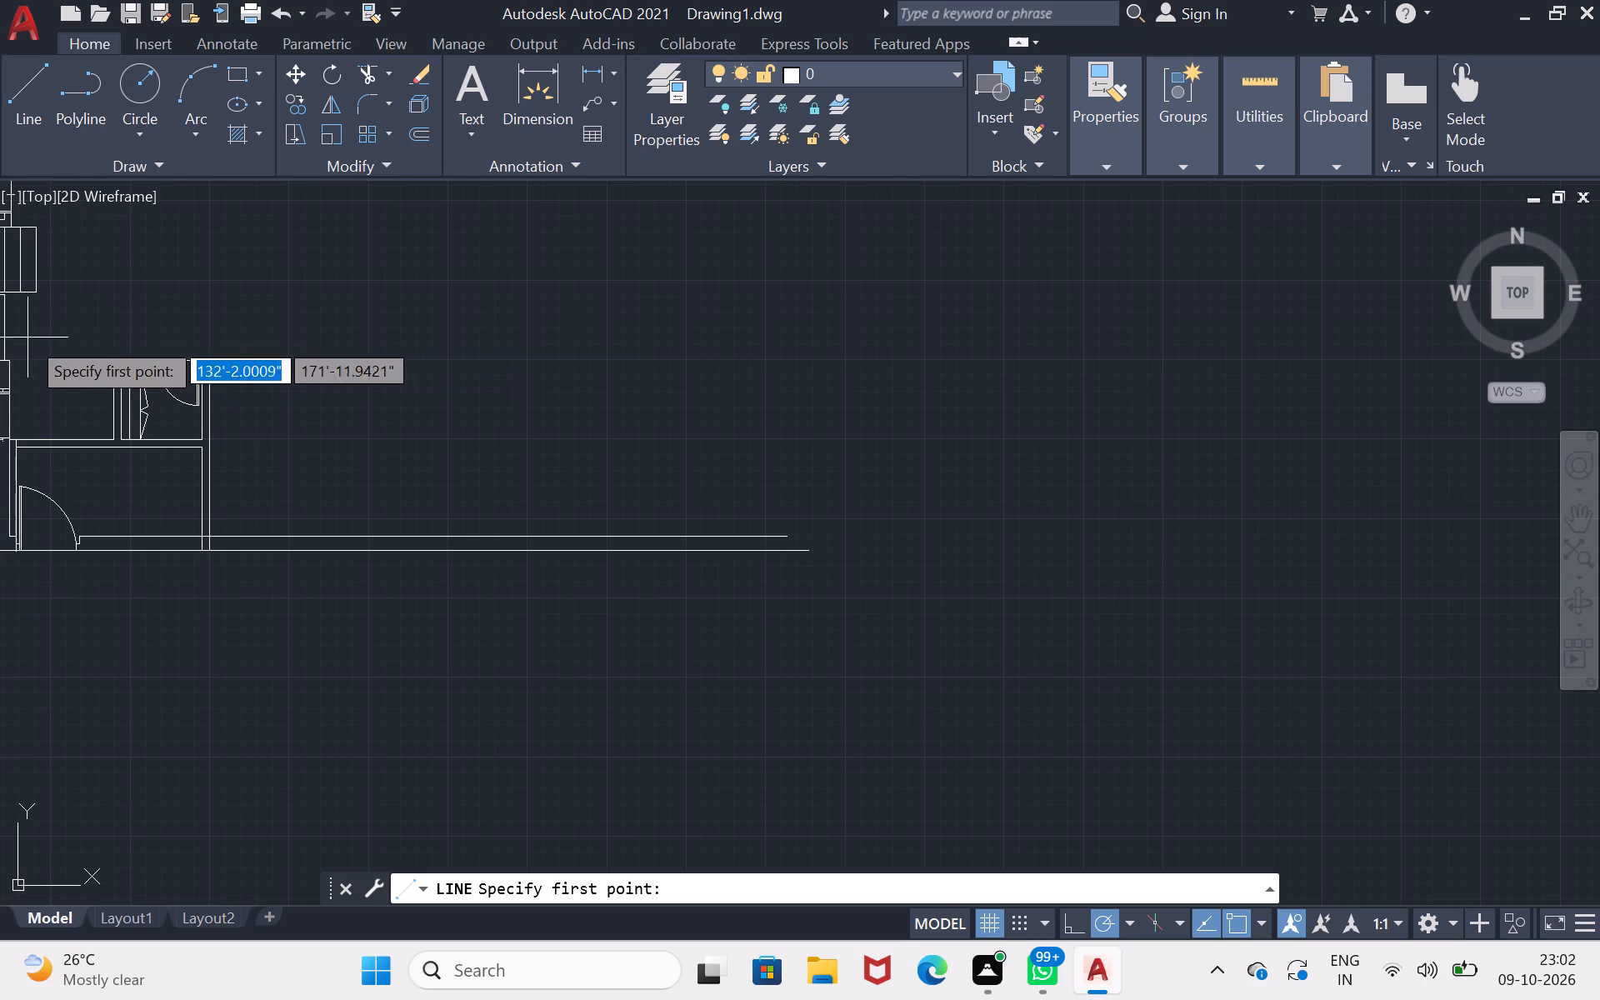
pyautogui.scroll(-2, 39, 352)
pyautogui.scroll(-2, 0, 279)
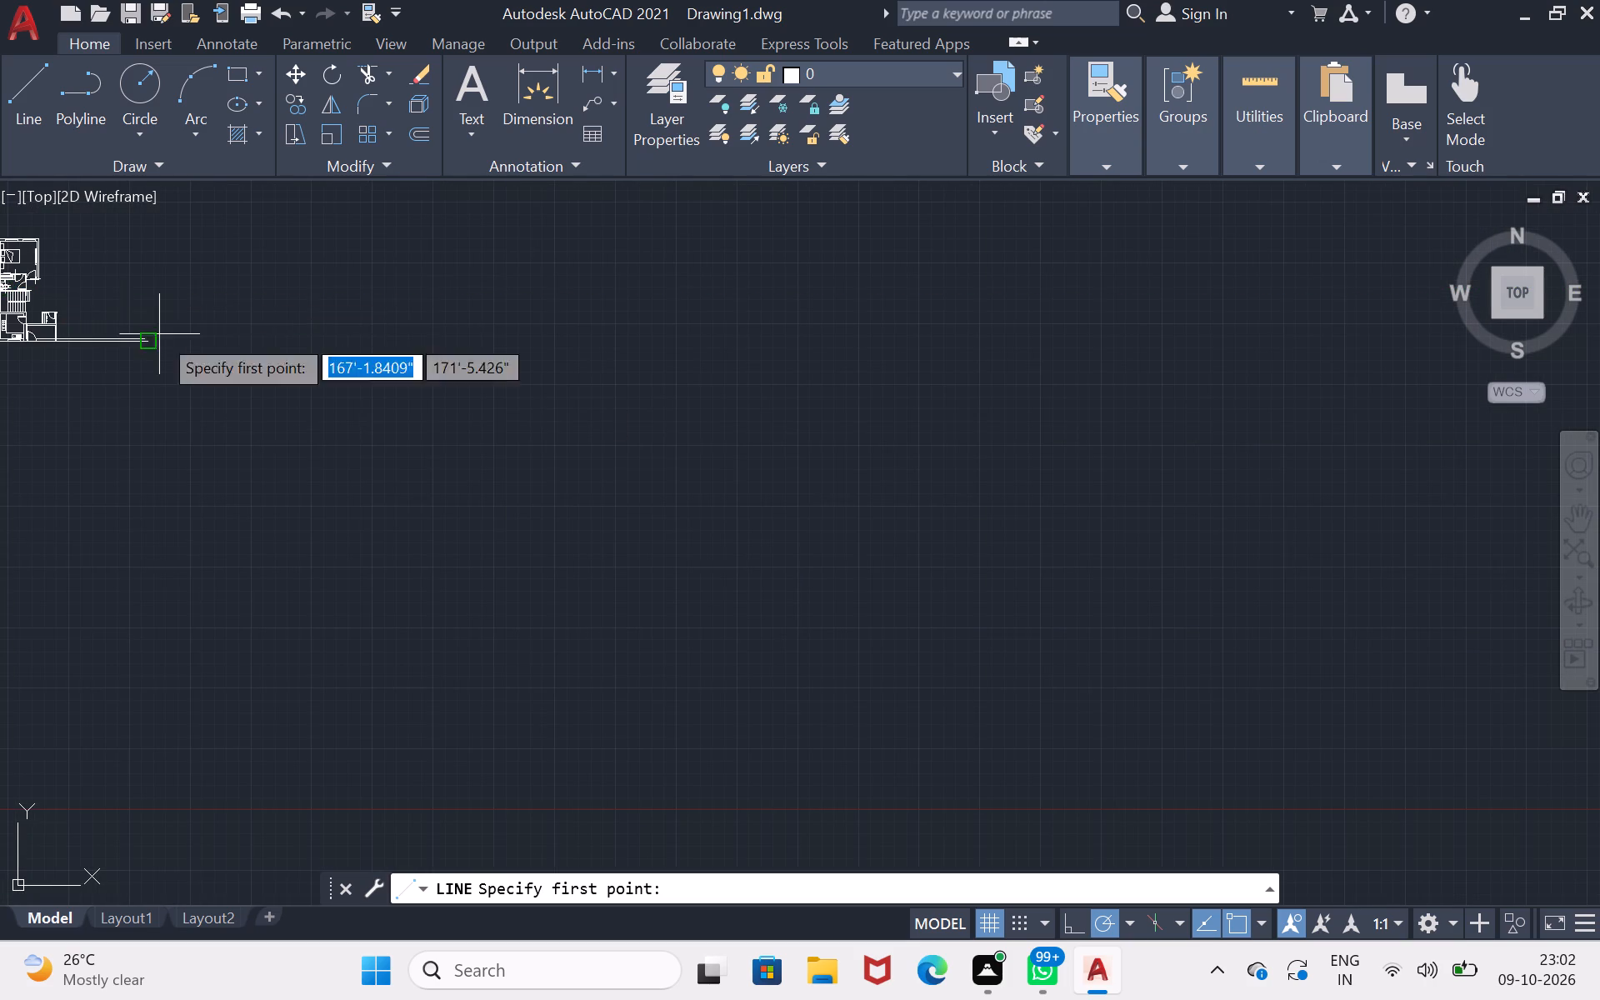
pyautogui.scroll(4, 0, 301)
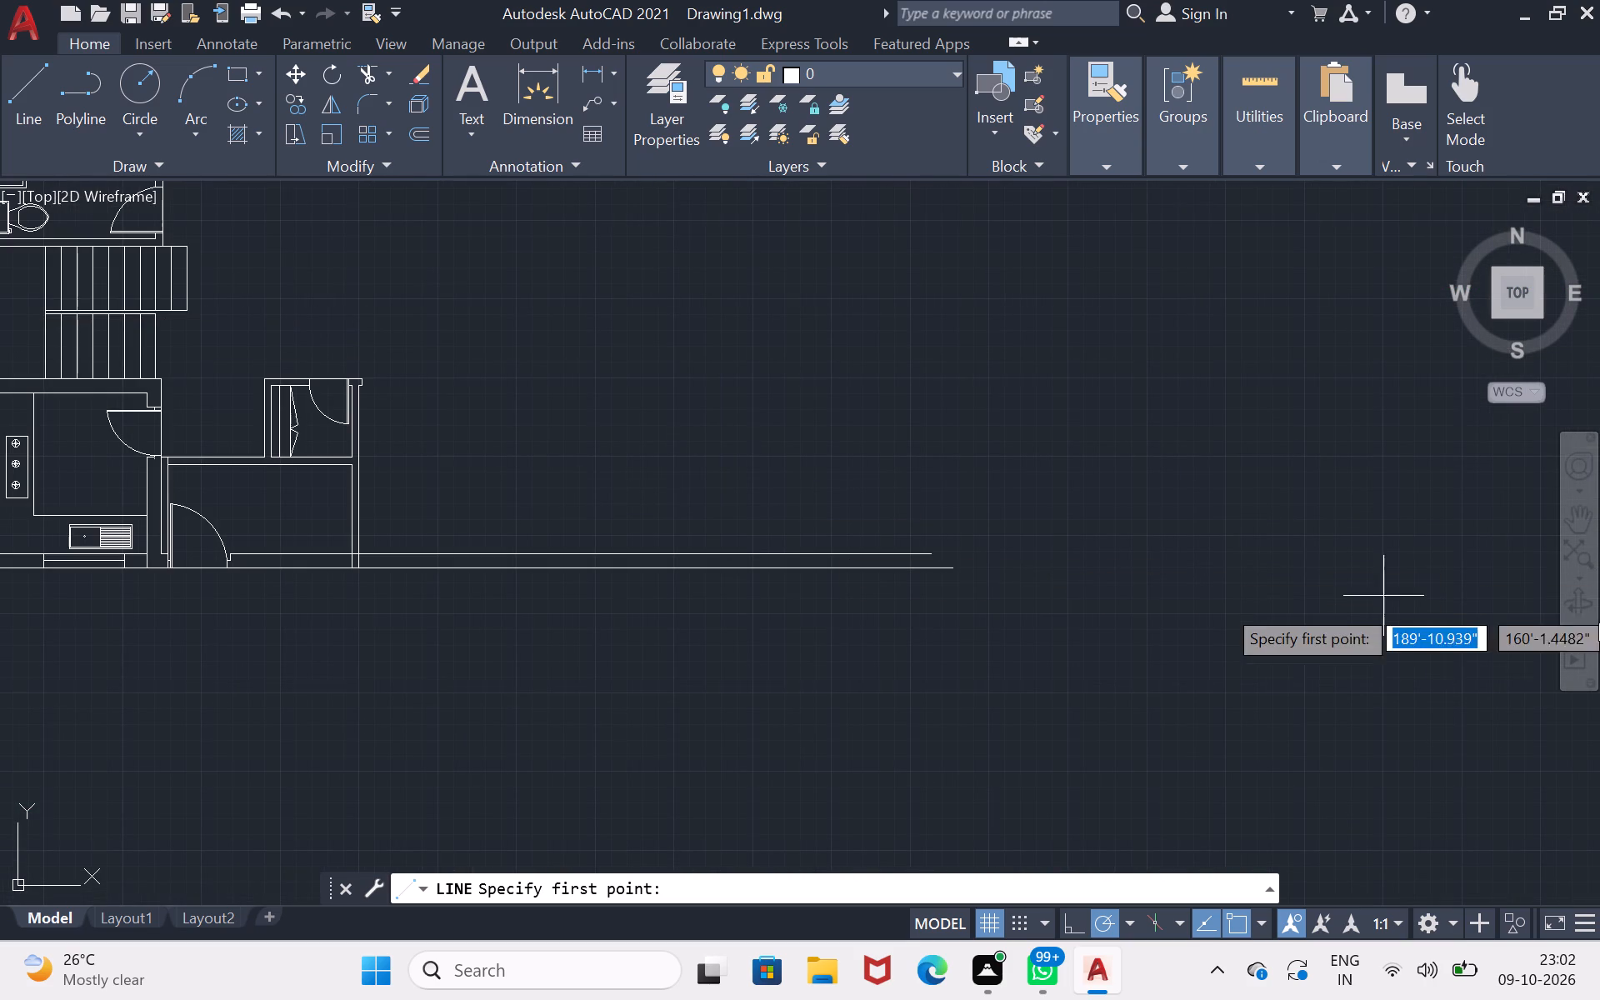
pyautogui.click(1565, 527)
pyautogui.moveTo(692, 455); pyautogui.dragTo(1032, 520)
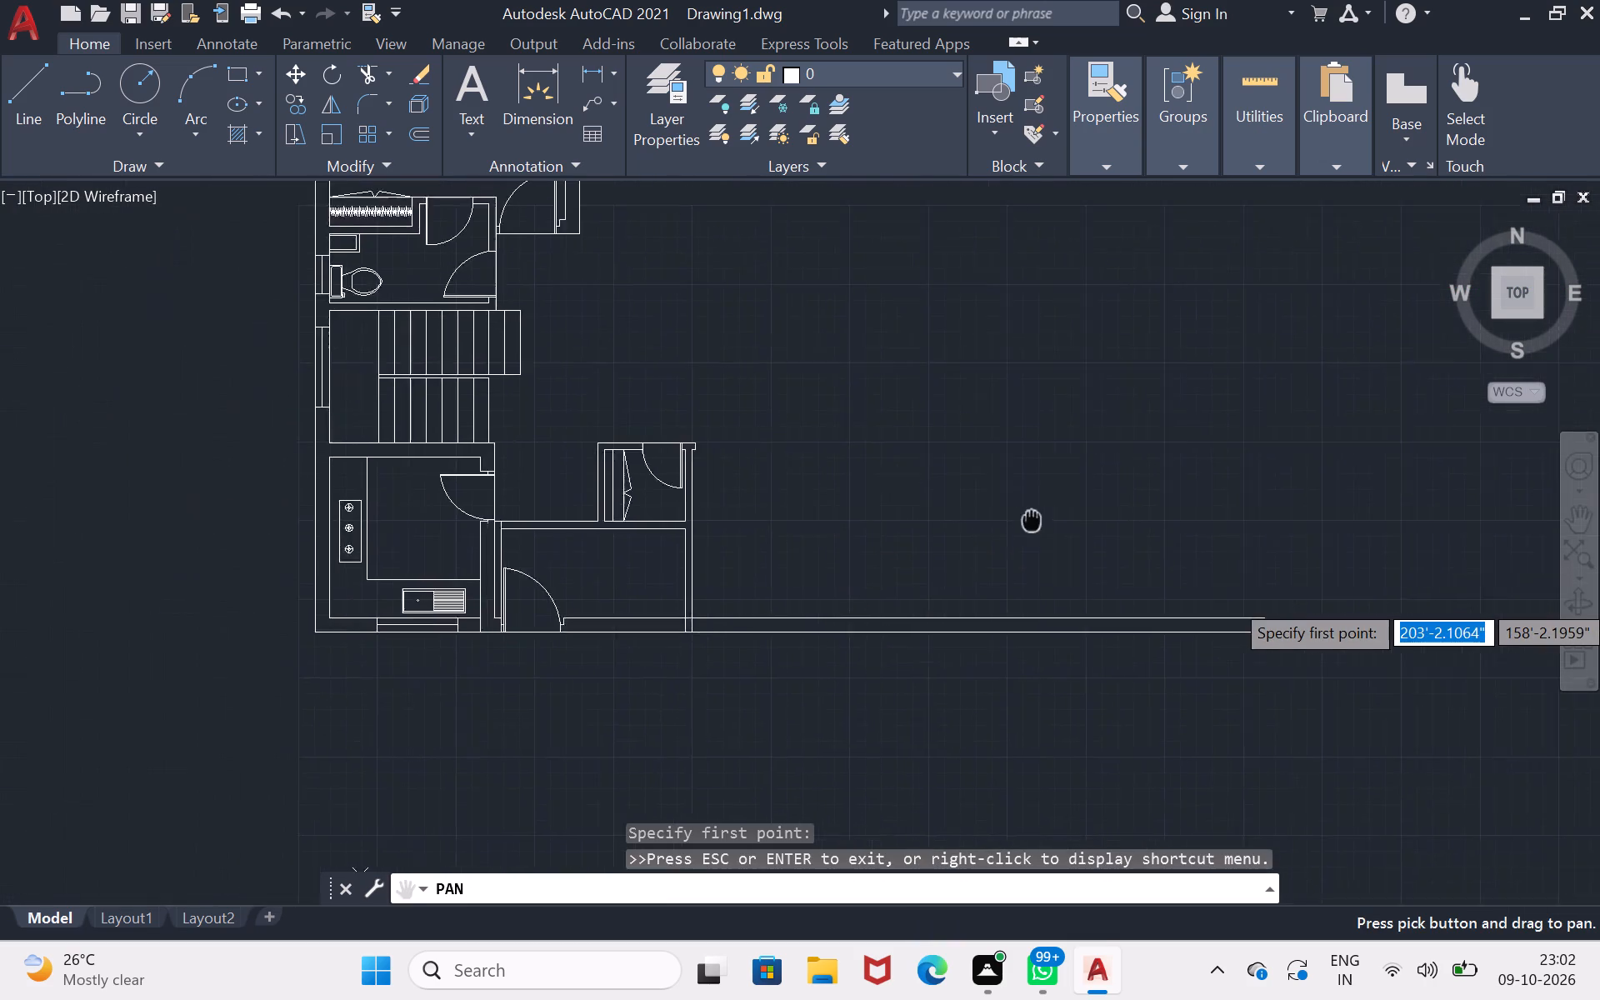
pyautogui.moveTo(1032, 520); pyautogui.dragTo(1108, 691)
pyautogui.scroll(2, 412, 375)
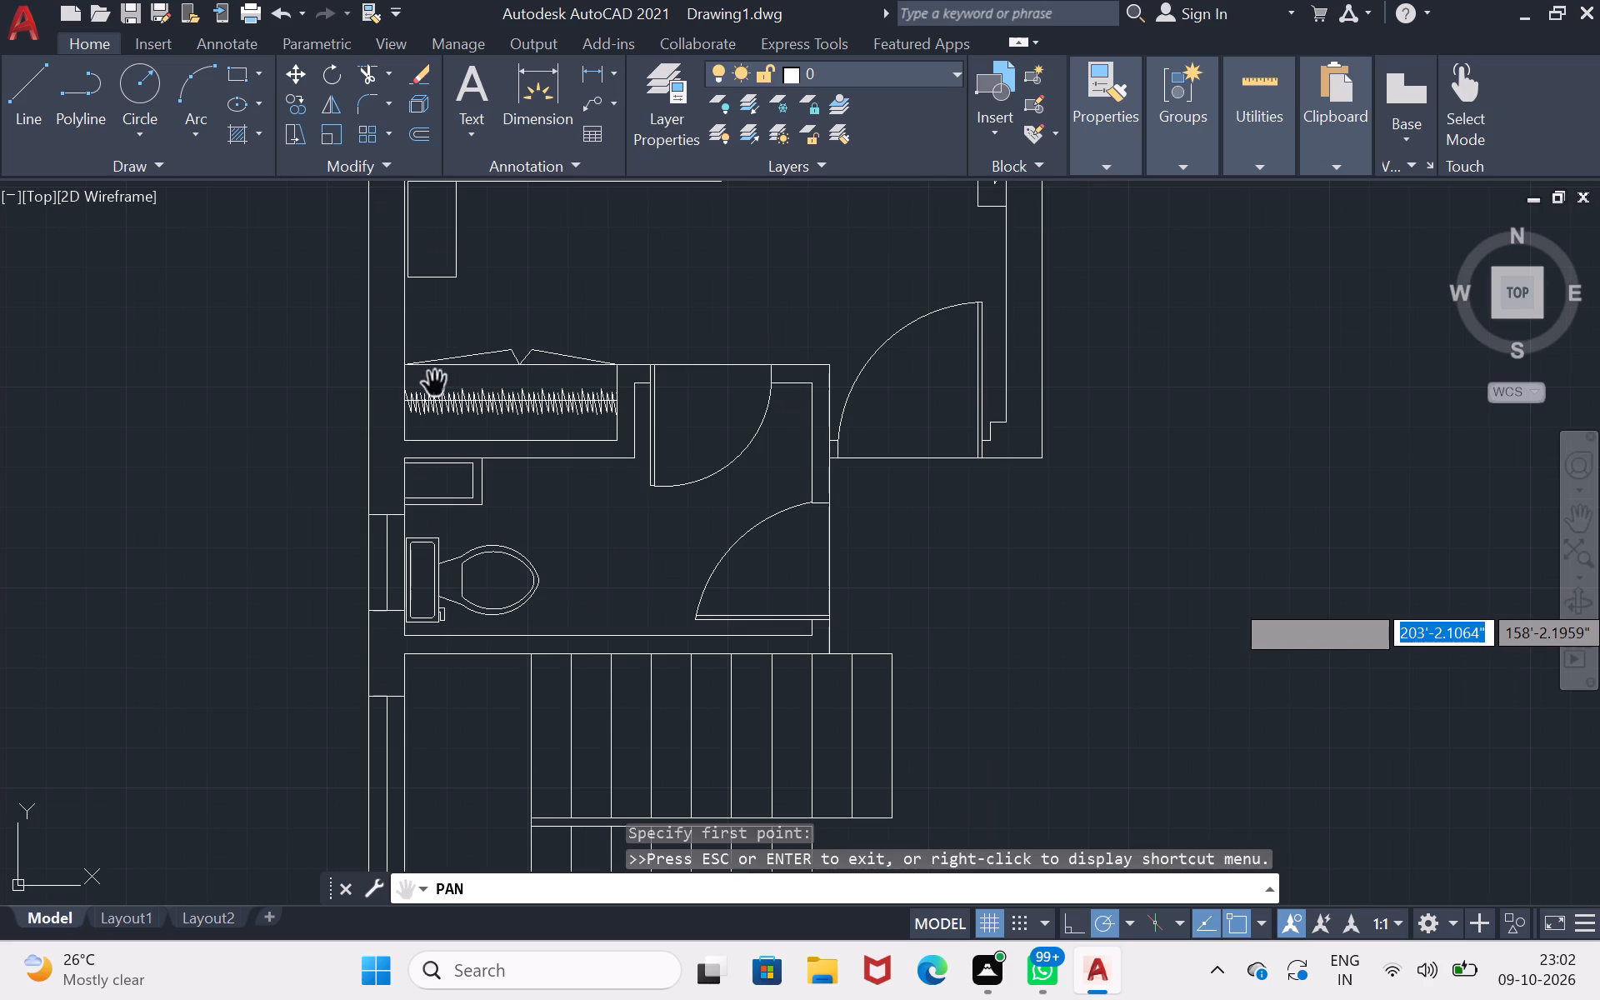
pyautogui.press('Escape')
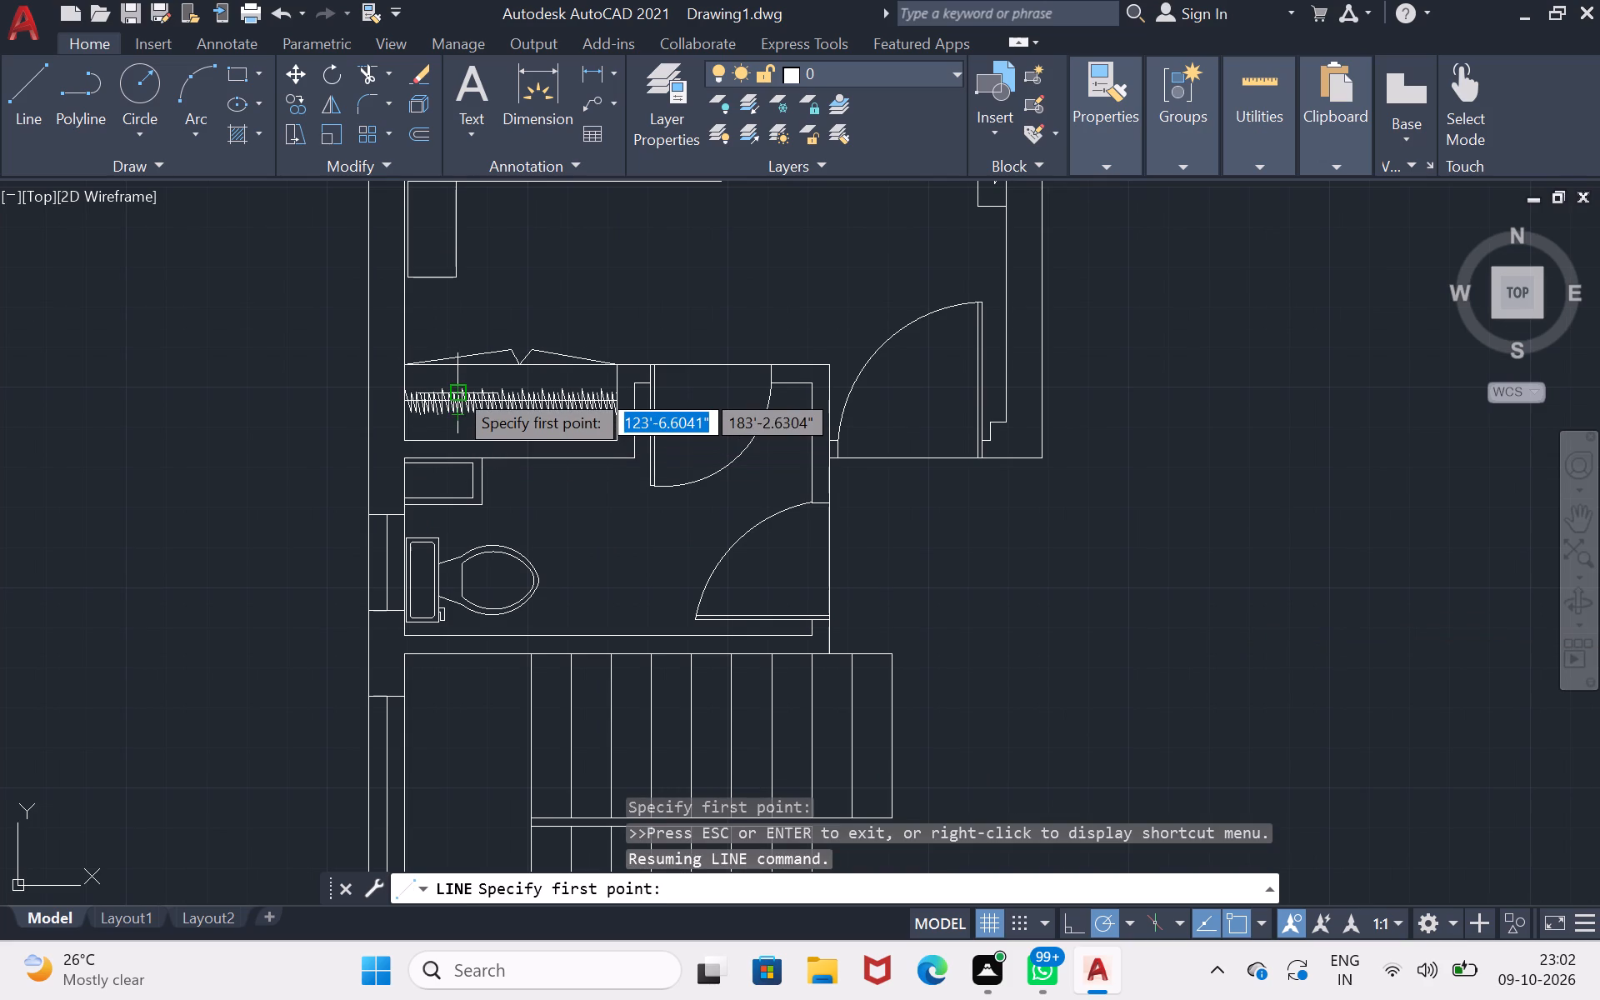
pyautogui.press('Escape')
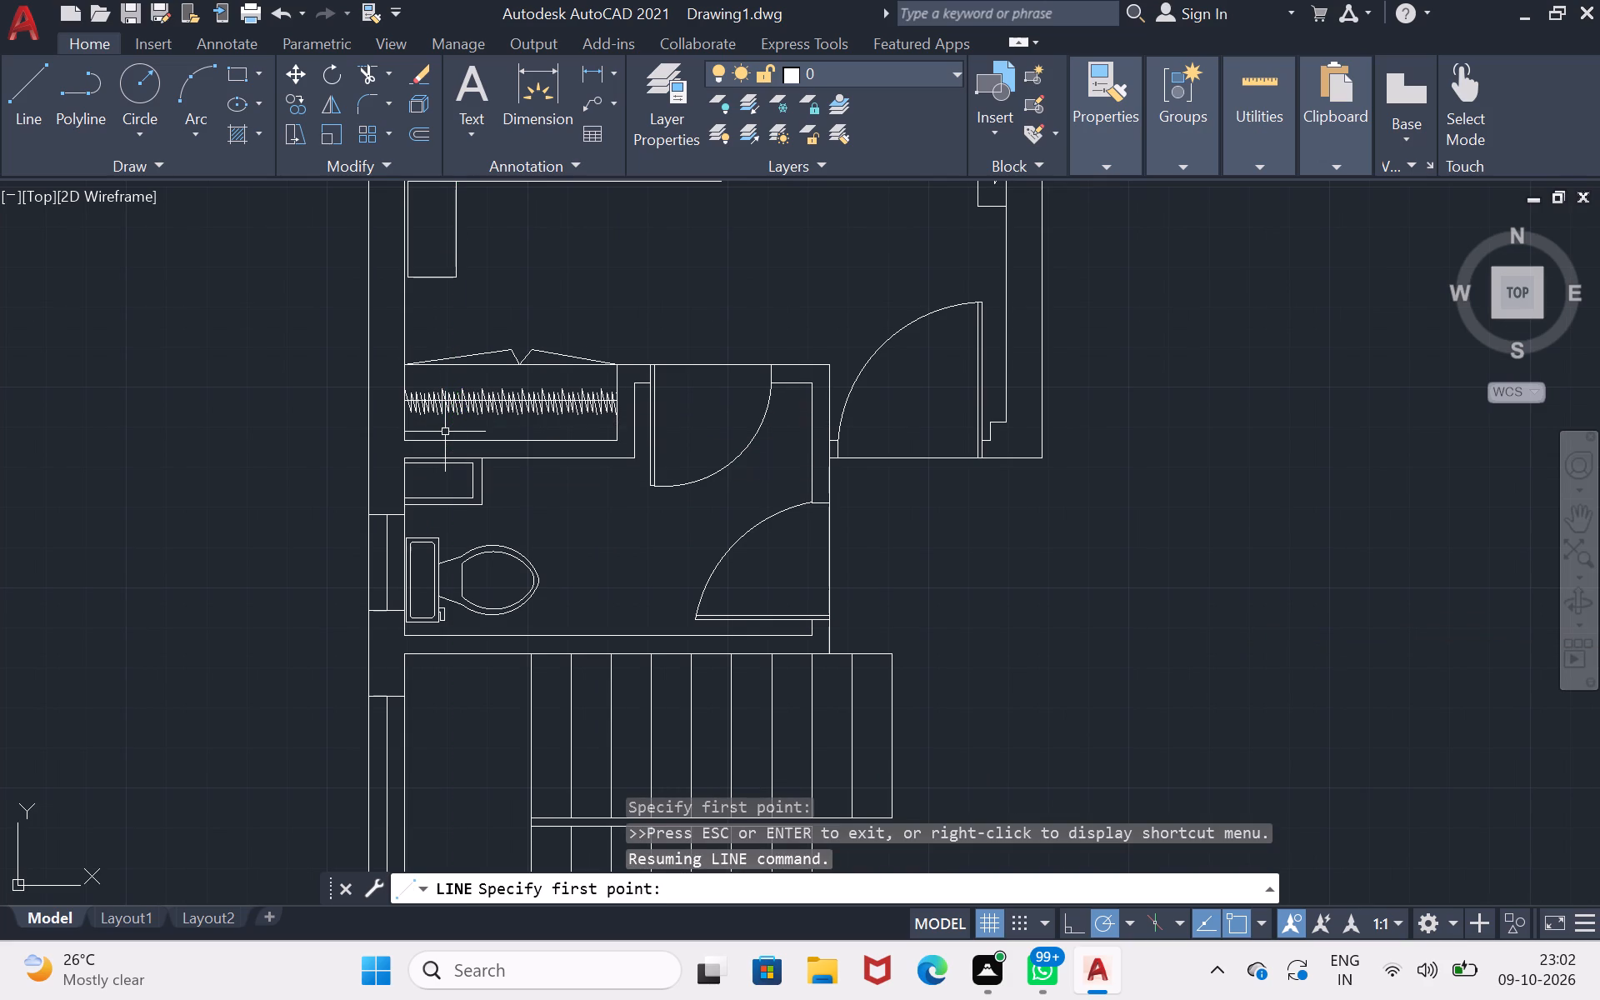
# Copy a section of the existing wardrobe's hanger zigzag, together with its rail line, into the empty space east of the new room.
pyautogui.click(450, 405)
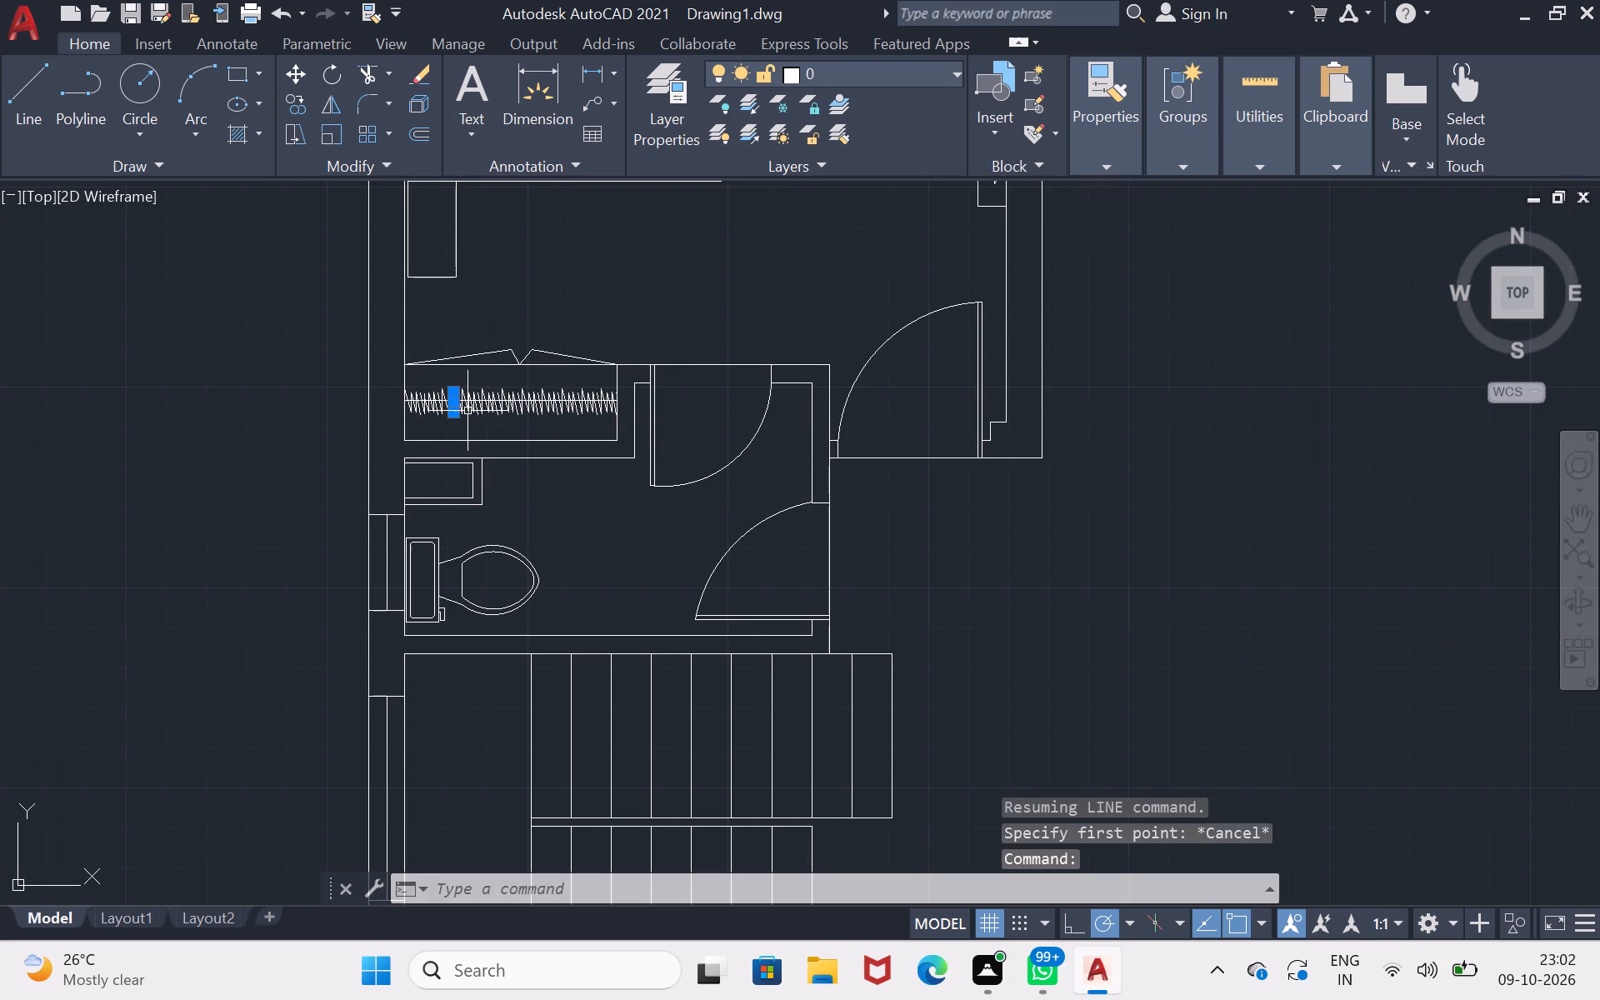
pyautogui.scroll(3, 467, 411)
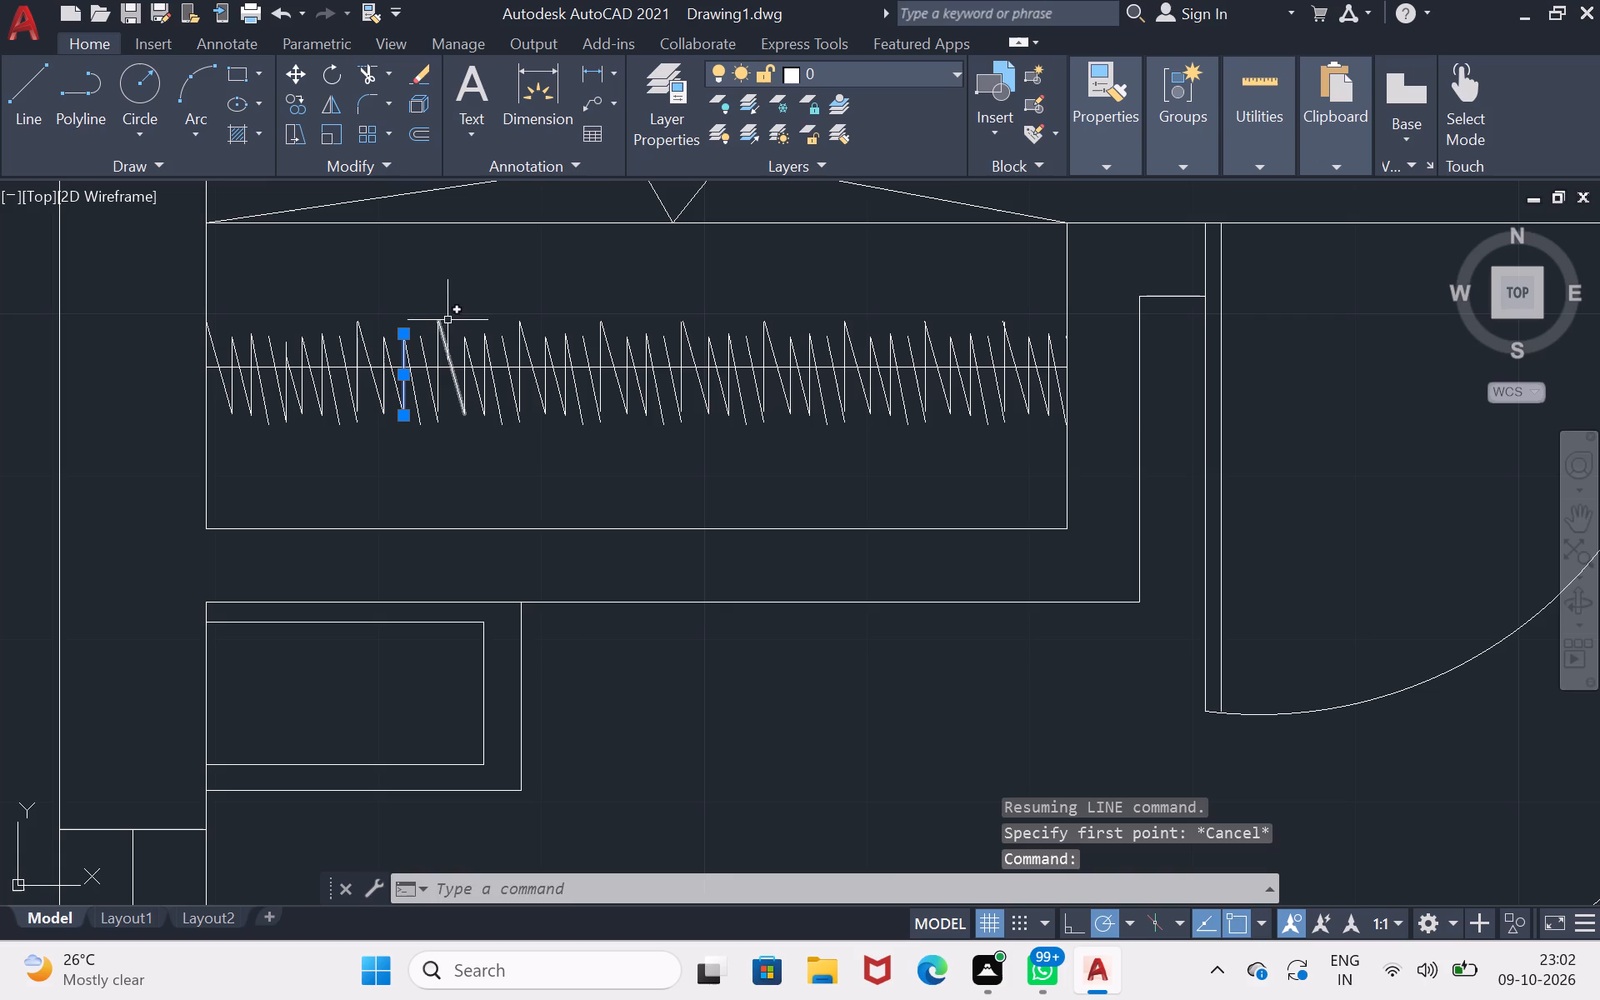
pyautogui.moveTo(458, 312); pyautogui.dragTo(533, 377)
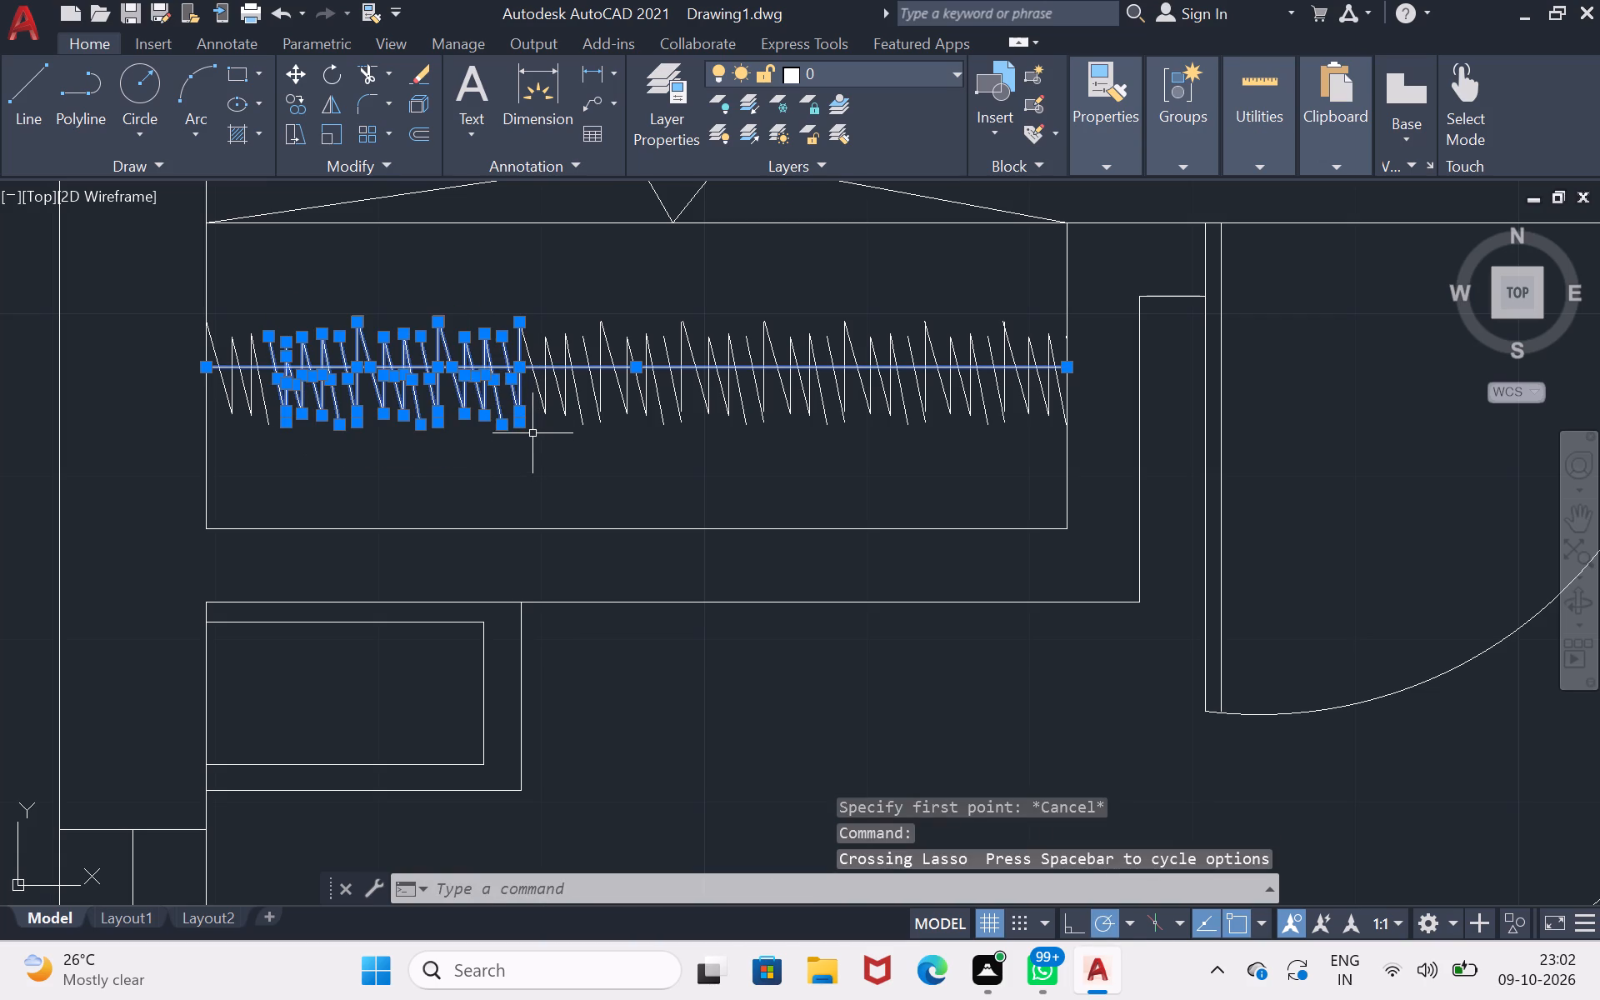
pyautogui.click(576, 366)
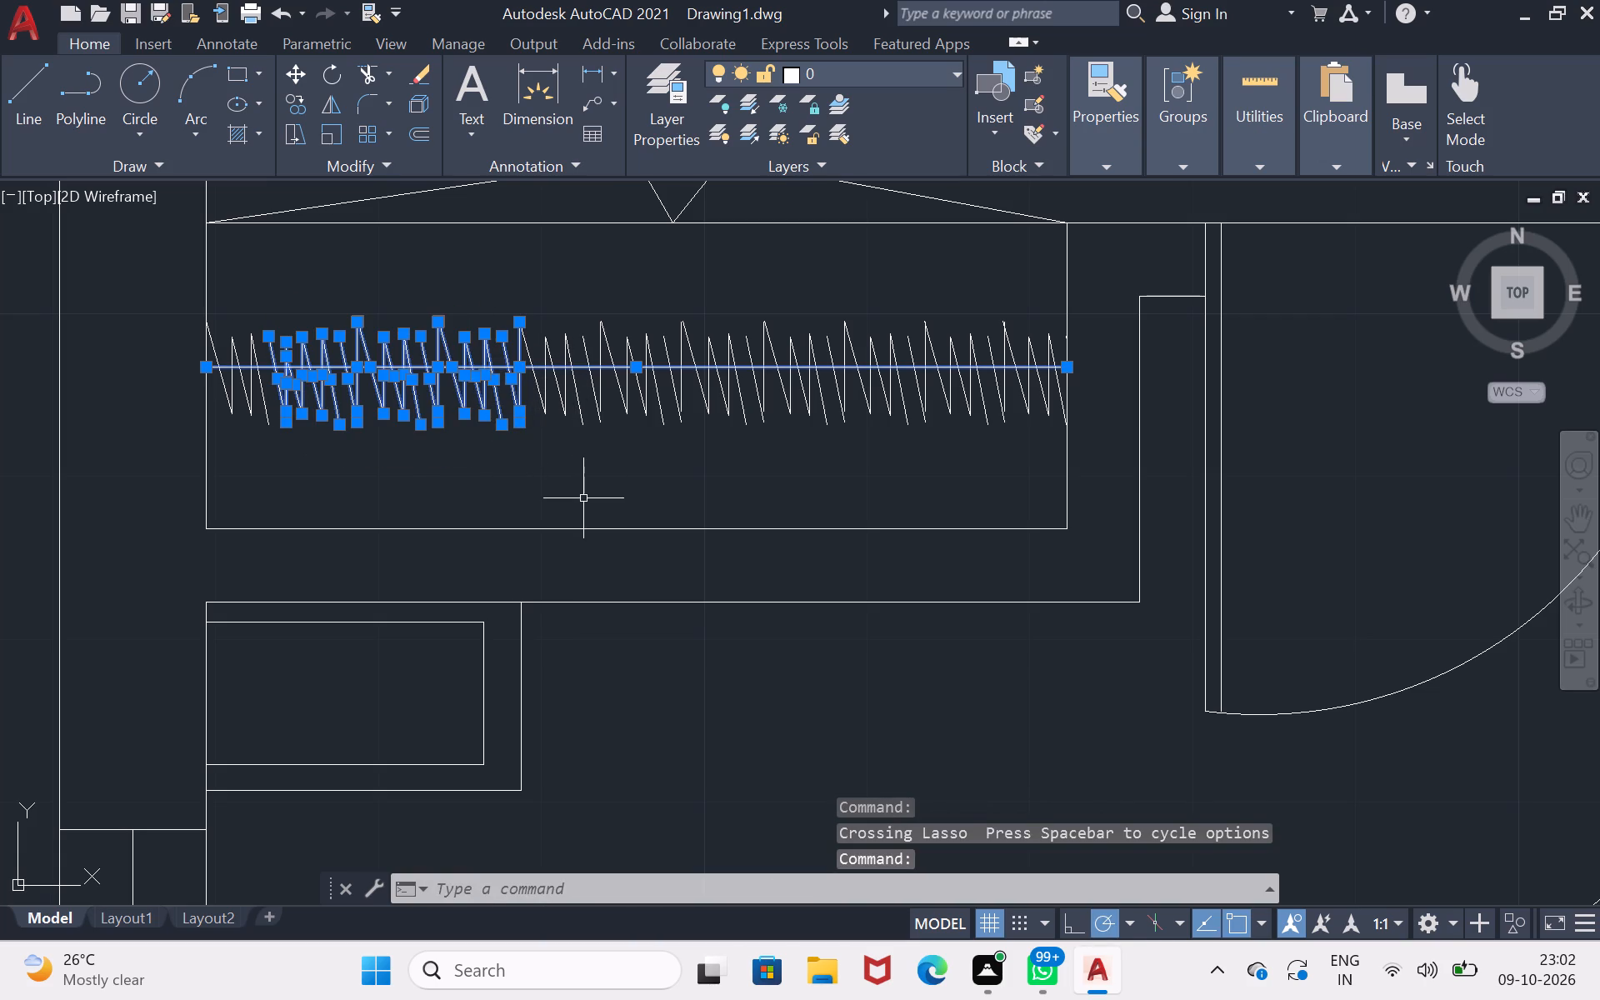
pyautogui.write('co')
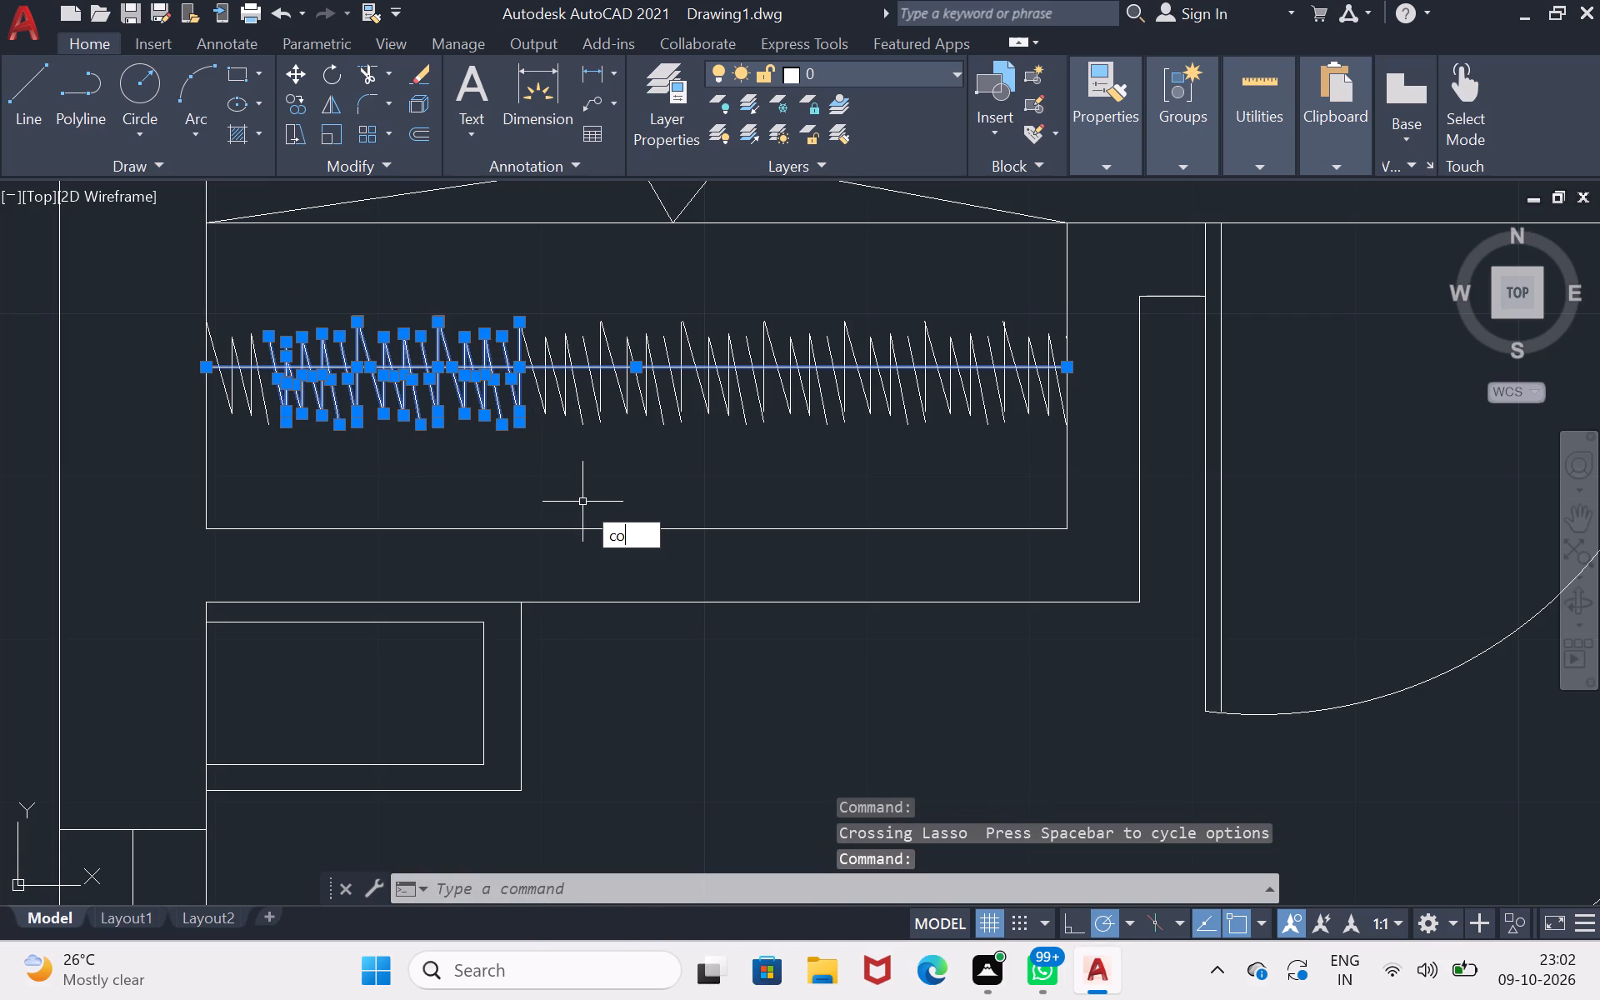
pyautogui.press('Return')
pyautogui.click(582, 502)
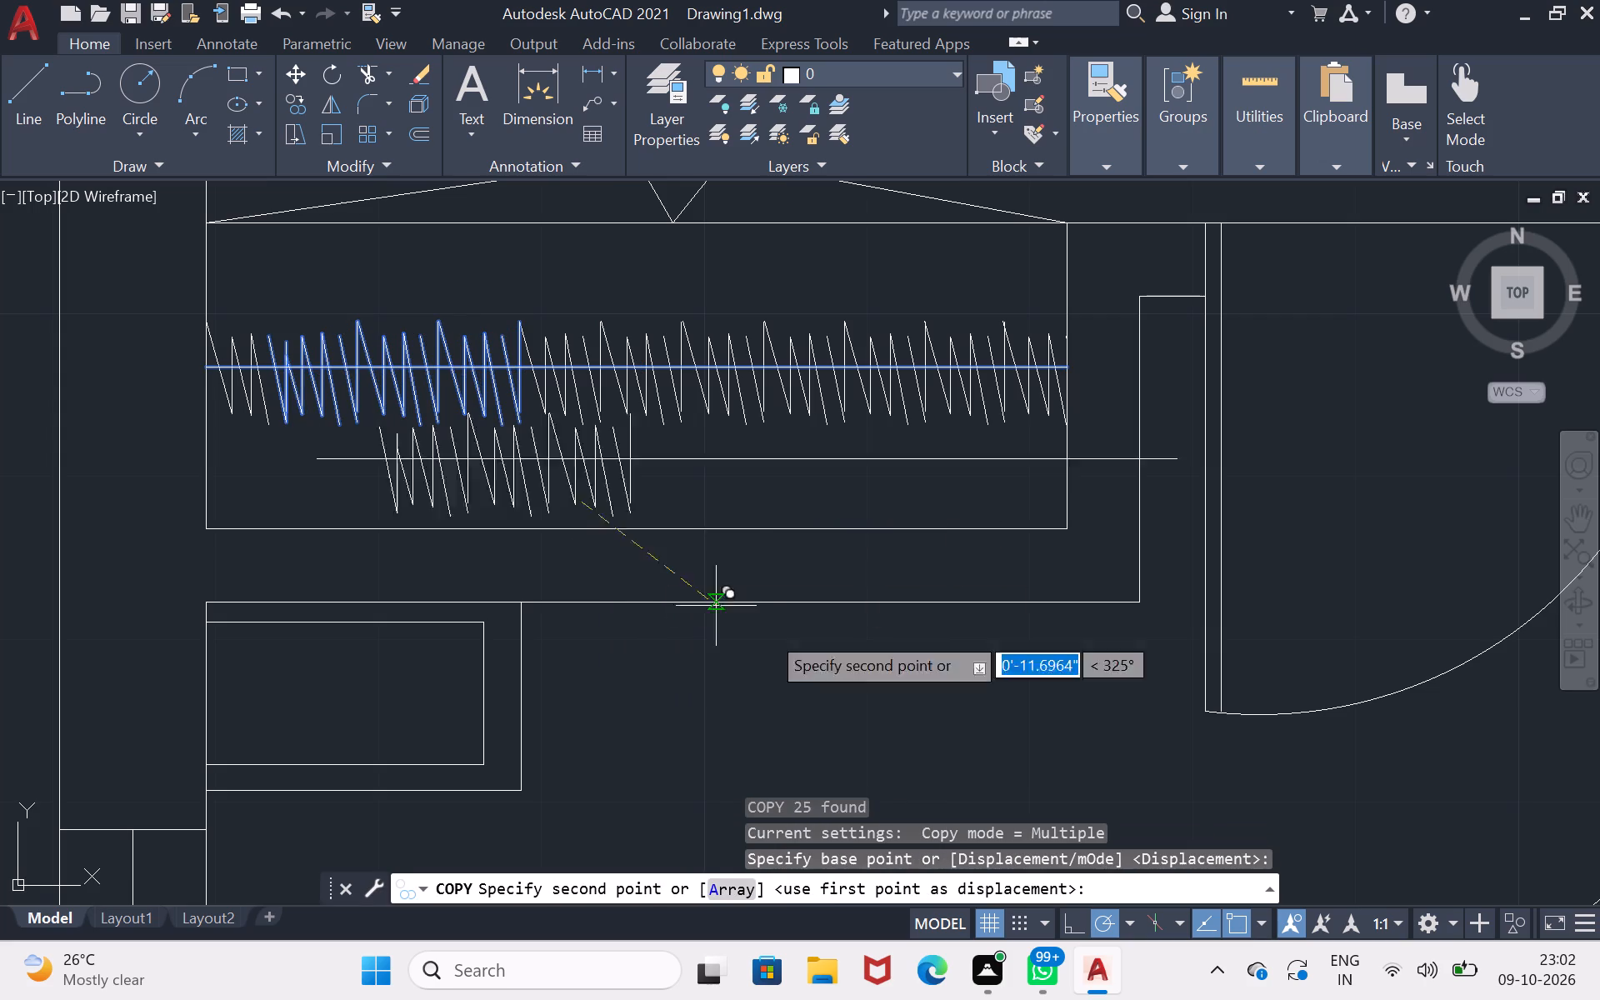
pyautogui.scroll(-3, 904, 817)
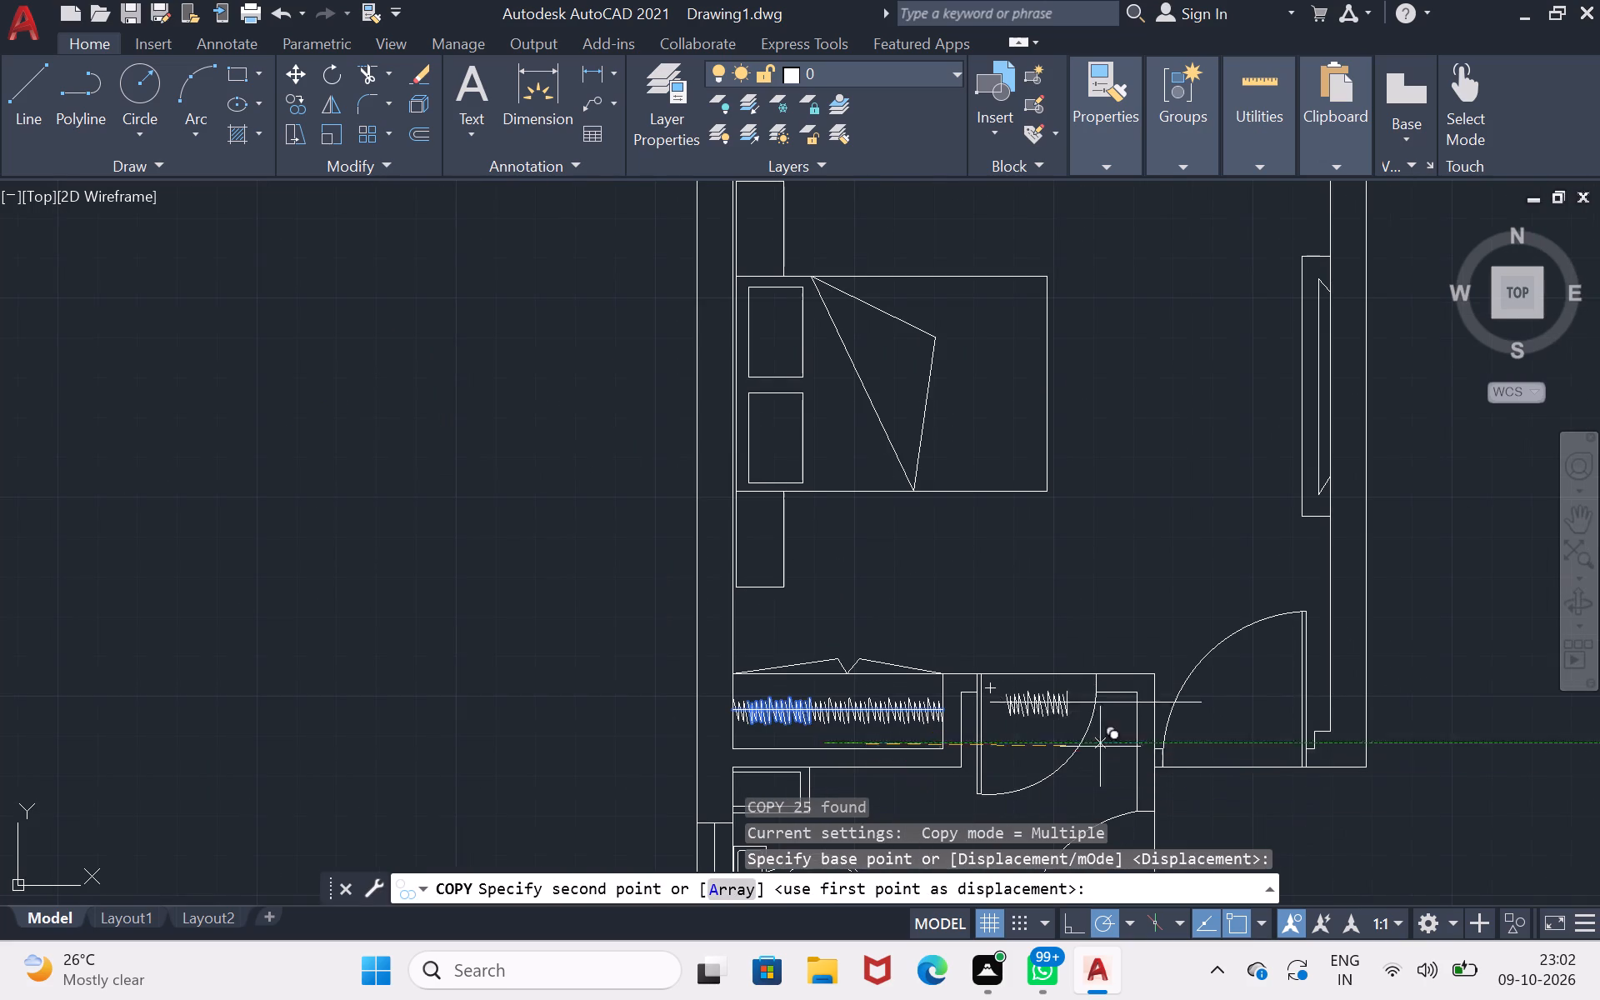
pyautogui.click(1564, 522)
pyautogui.moveTo(1331, 786); pyautogui.dragTo(1277, 762)
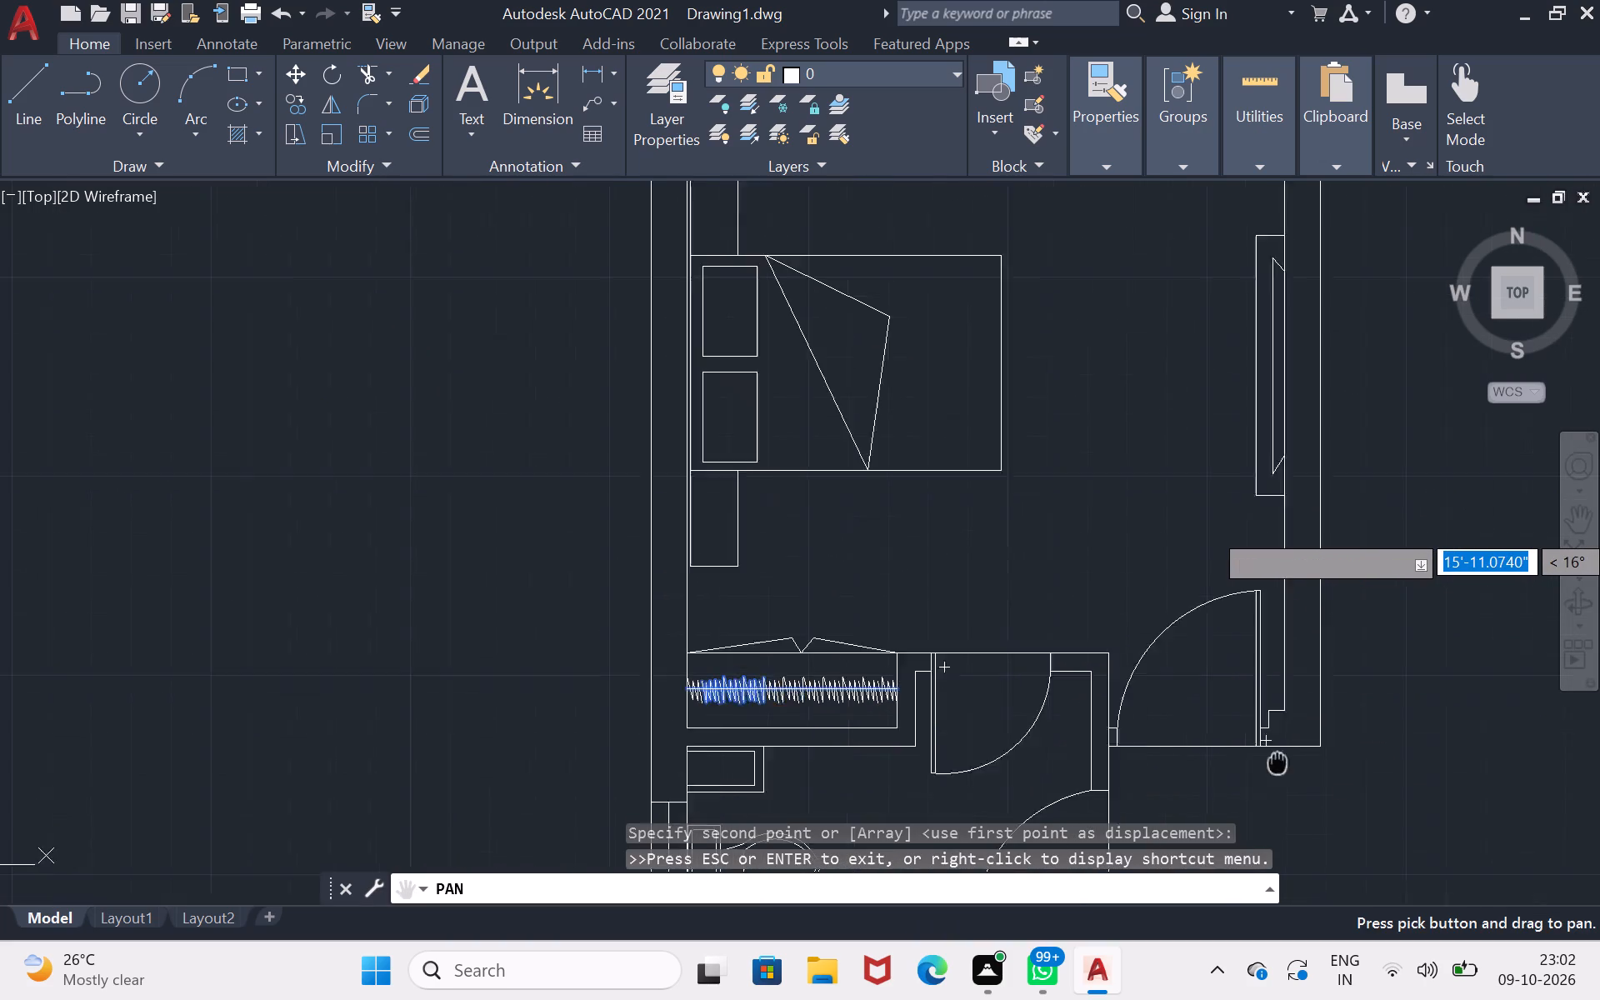
pyautogui.moveTo(1277, 762); pyautogui.dragTo(947, 265)
pyautogui.moveTo(1012, 653); pyautogui.dragTo(757, 244)
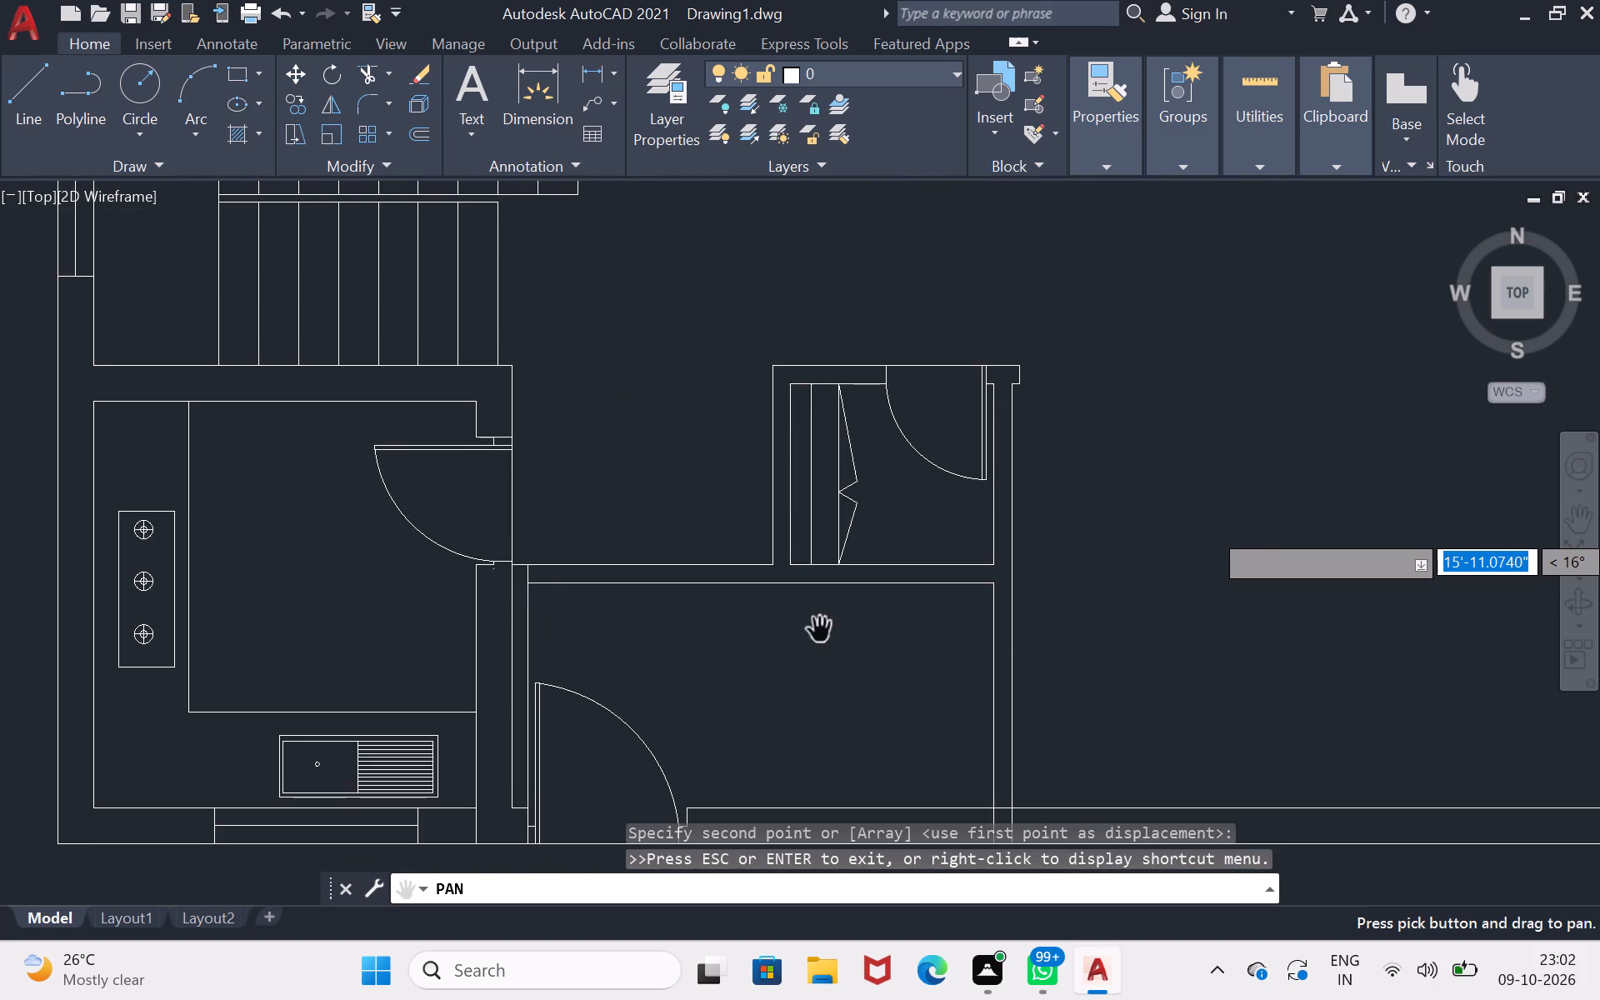
pyautogui.moveTo(825, 673); pyautogui.dragTo(752, 727)
pyautogui.scroll(2, 764, 565)
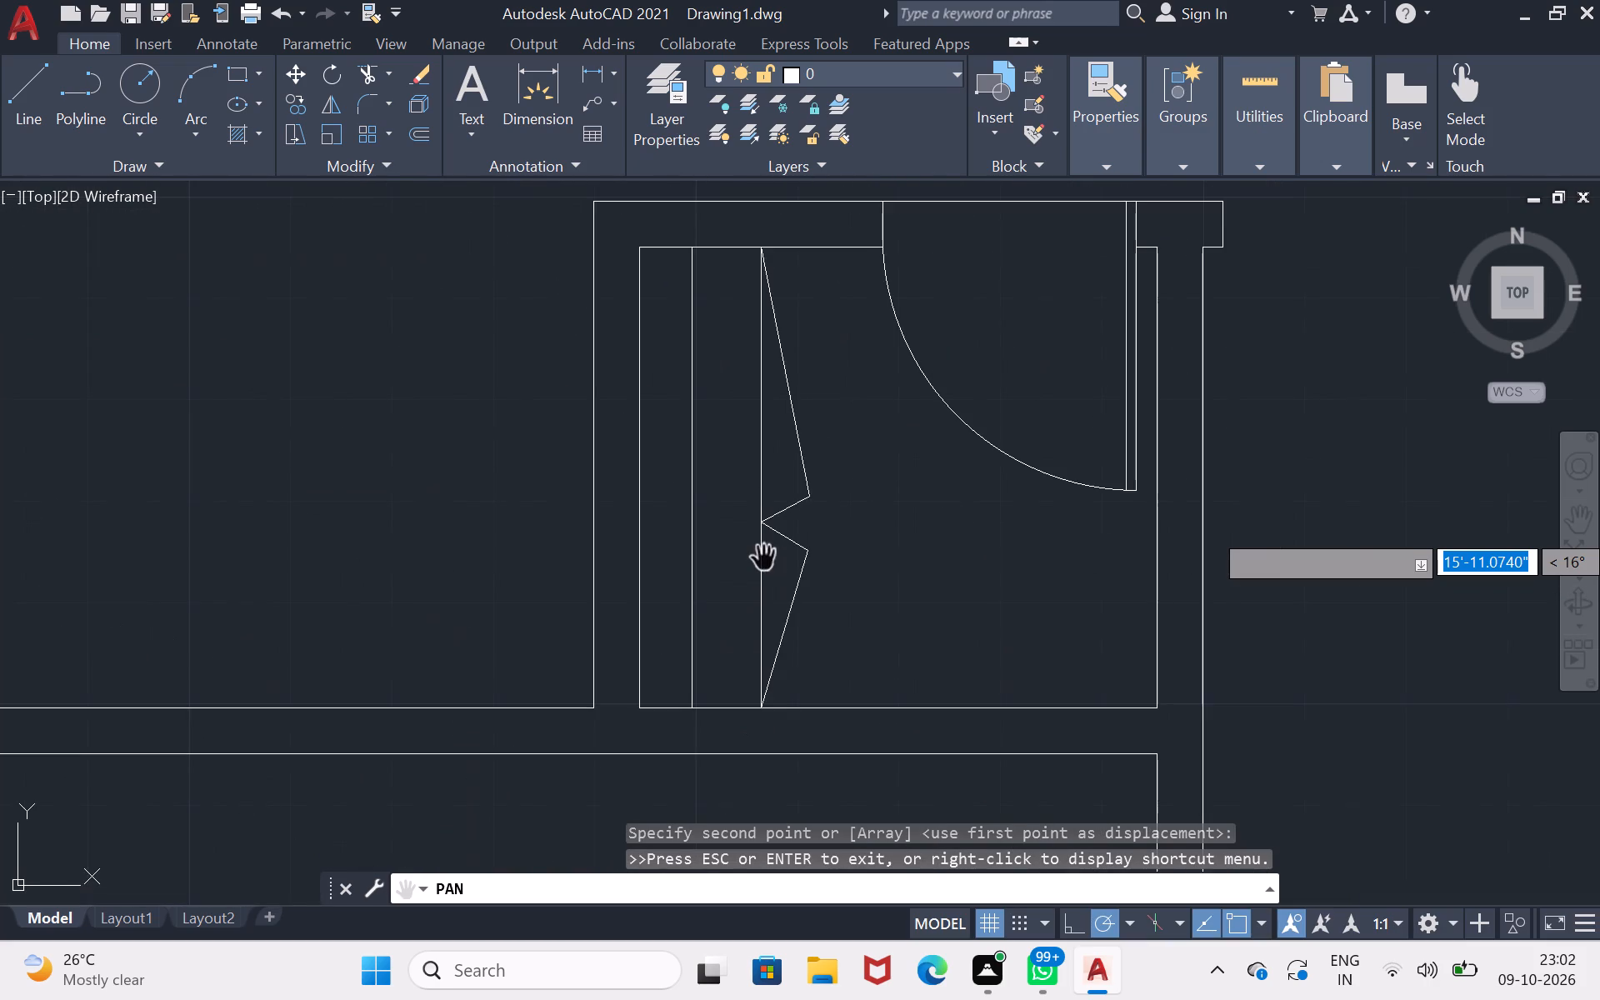
pyautogui.moveTo(761, 561); pyautogui.dragTo(510, 645)
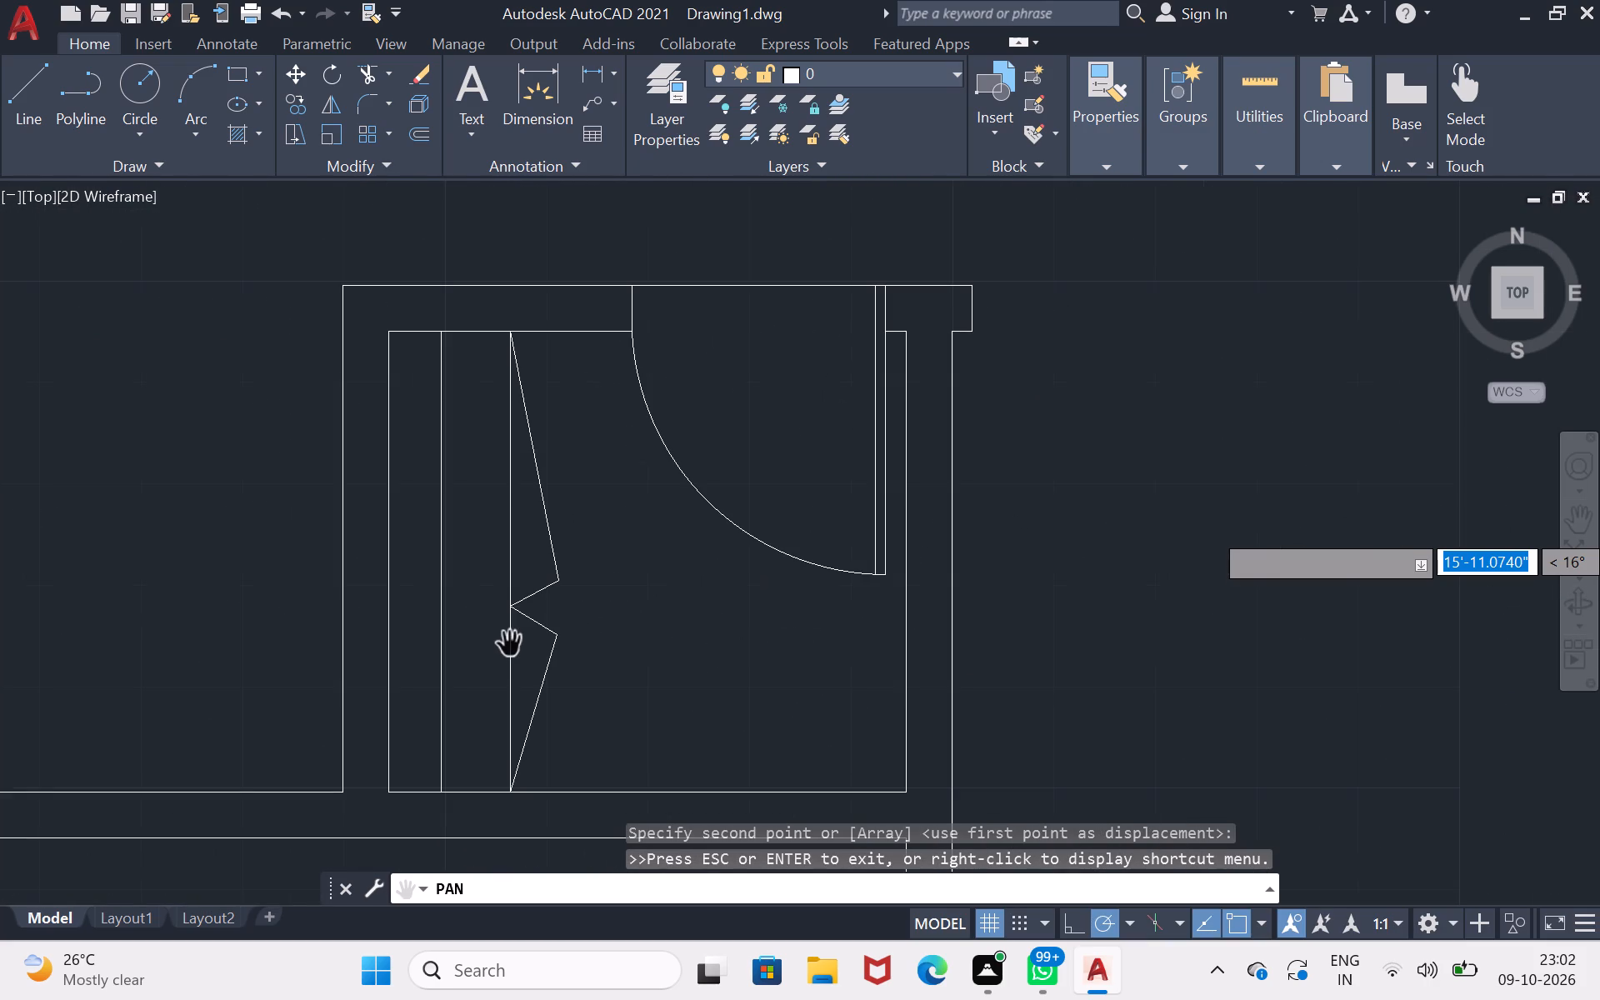
pyautogui.press('Escape')
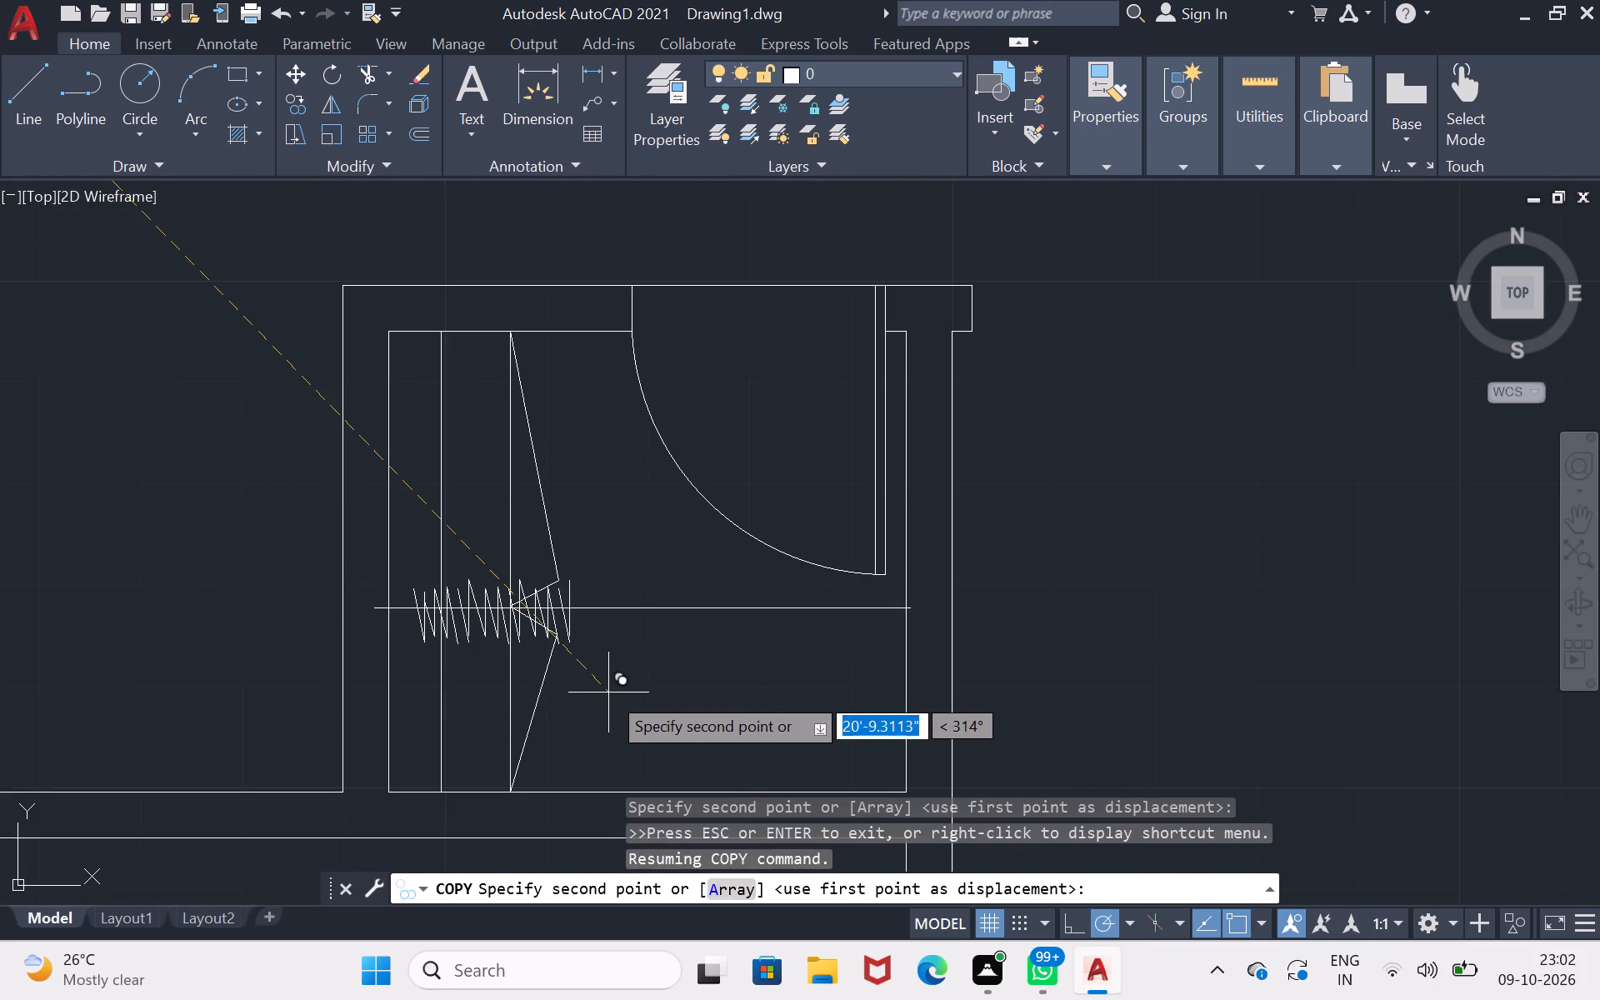
pyautogui.click(1216, 645)
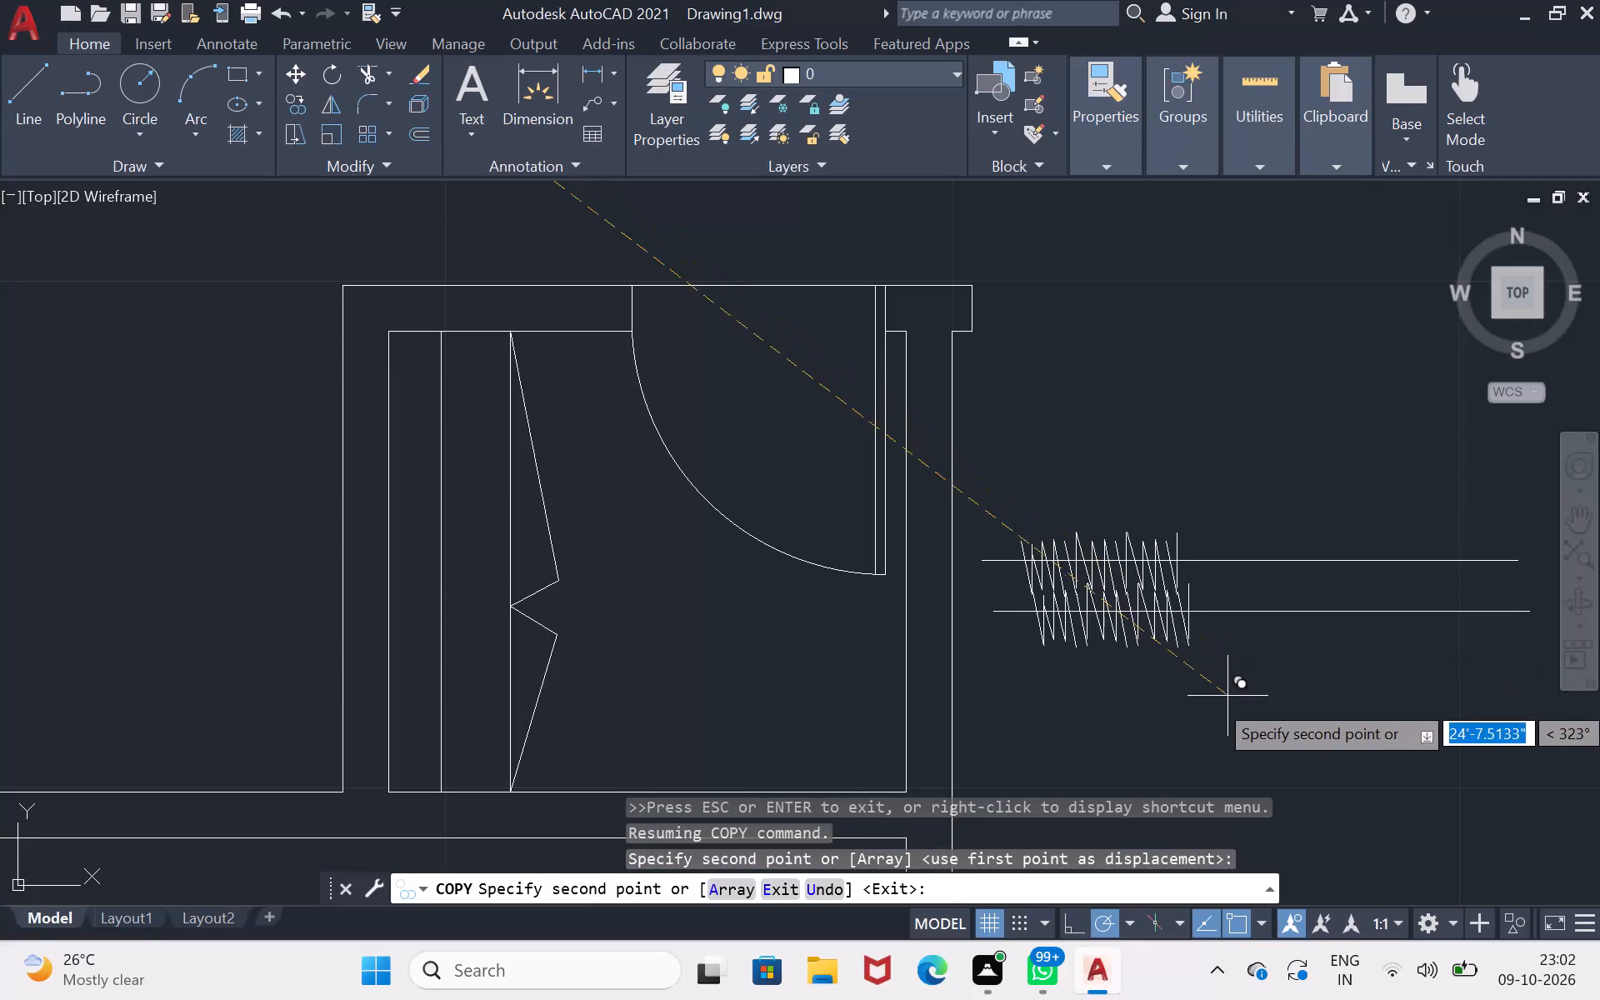
pyautogui.press('Escape')
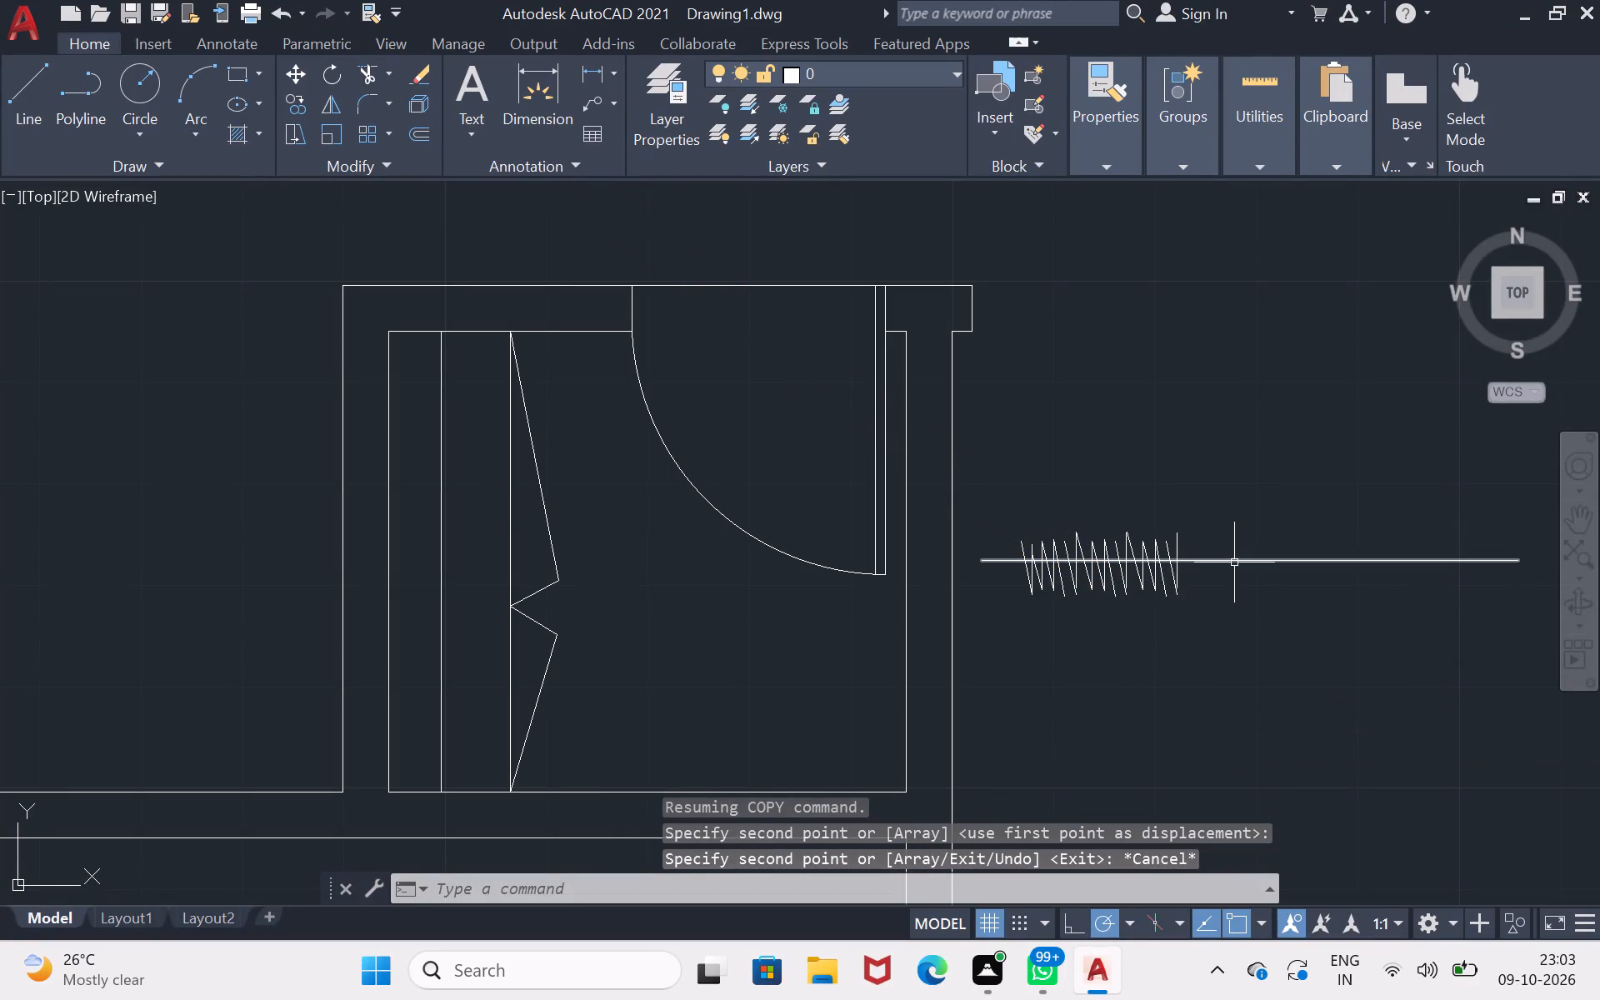
# Trim the copied rail line's overhanging ends on both sides of the hanger zigzag.
pyautogui.click(359, 71)
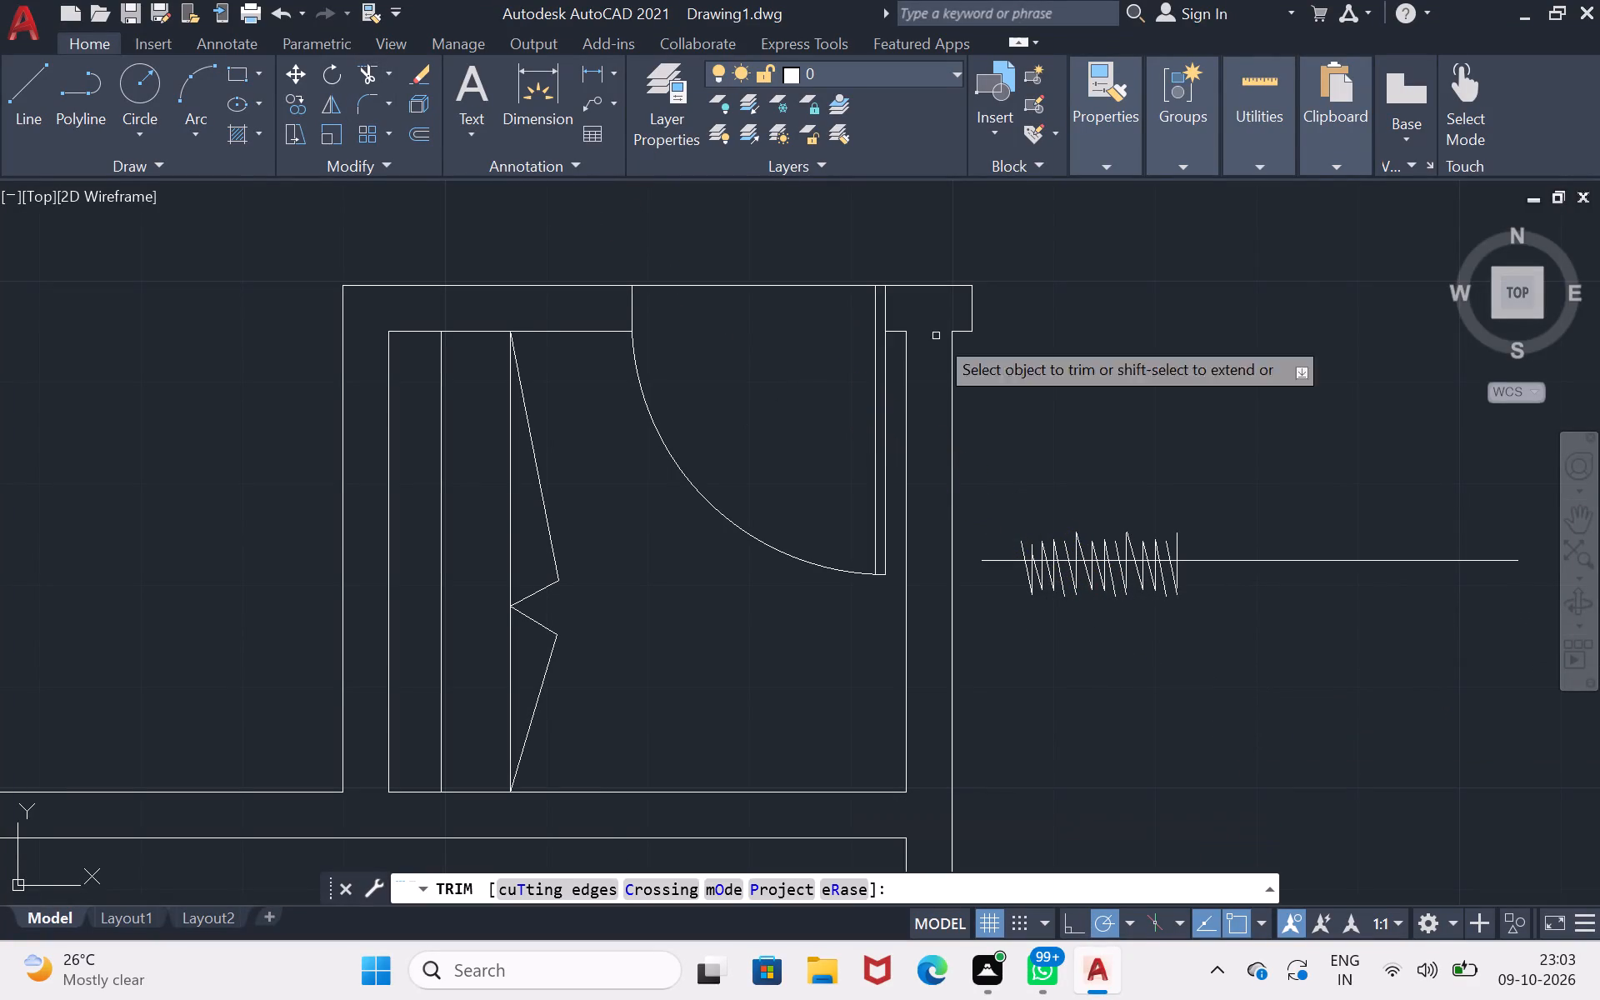
pyautogui.click(1325, 560)
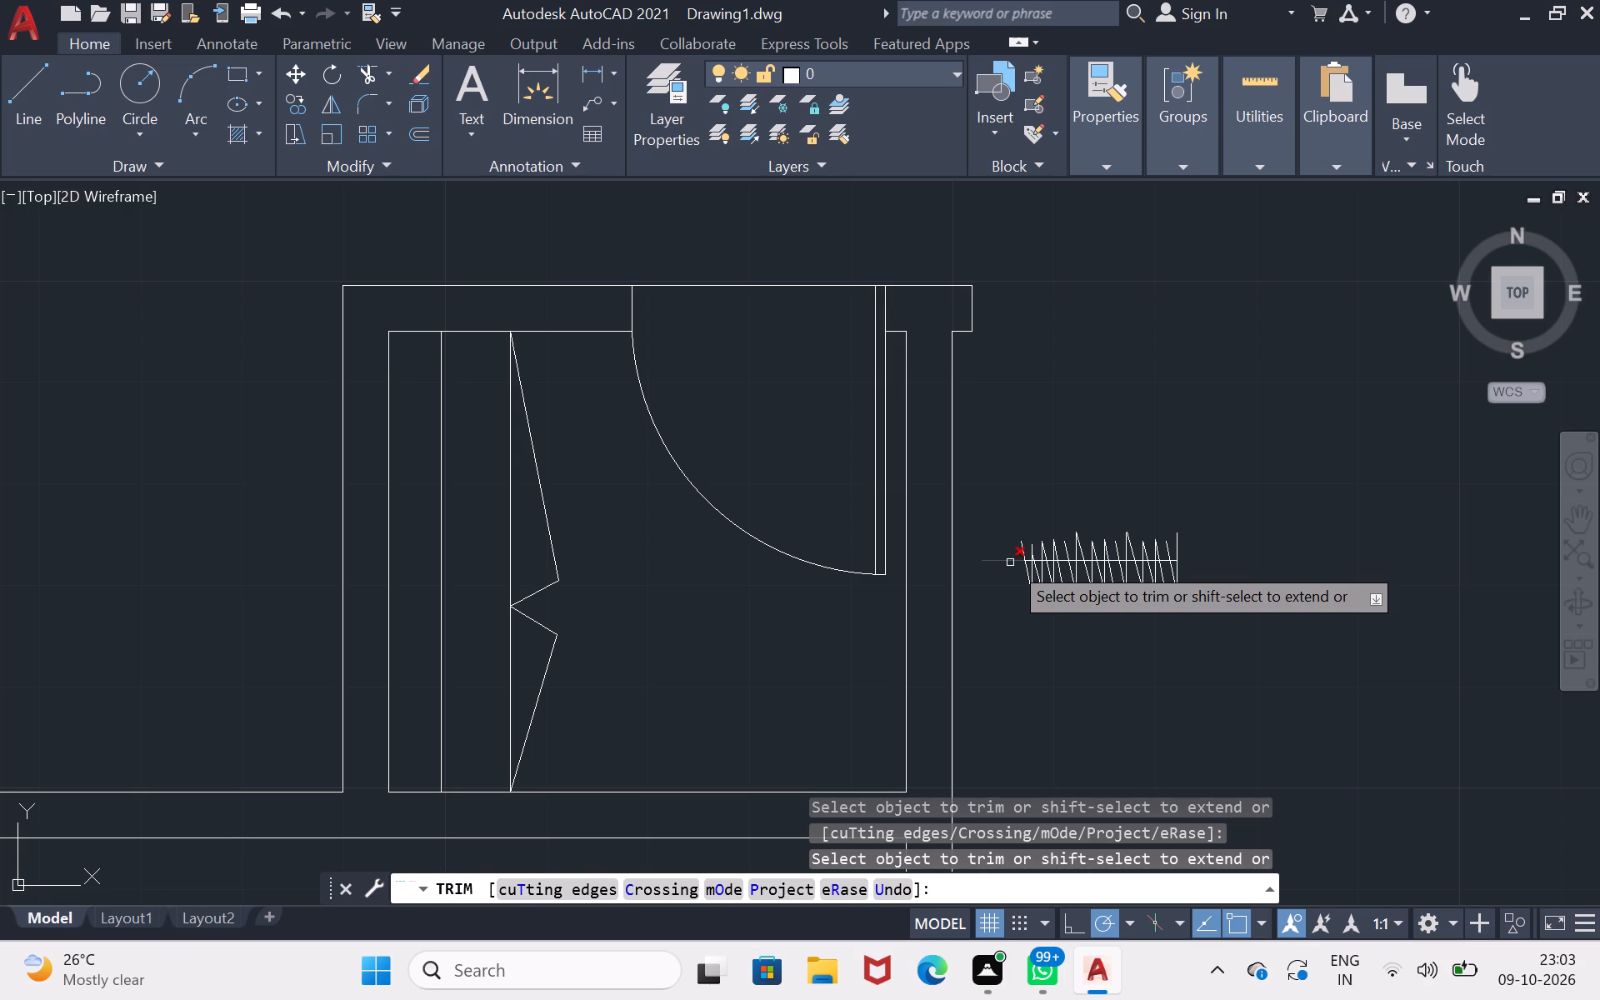
pyautogui.click(1010, 562)
pyautogui.press('Return')
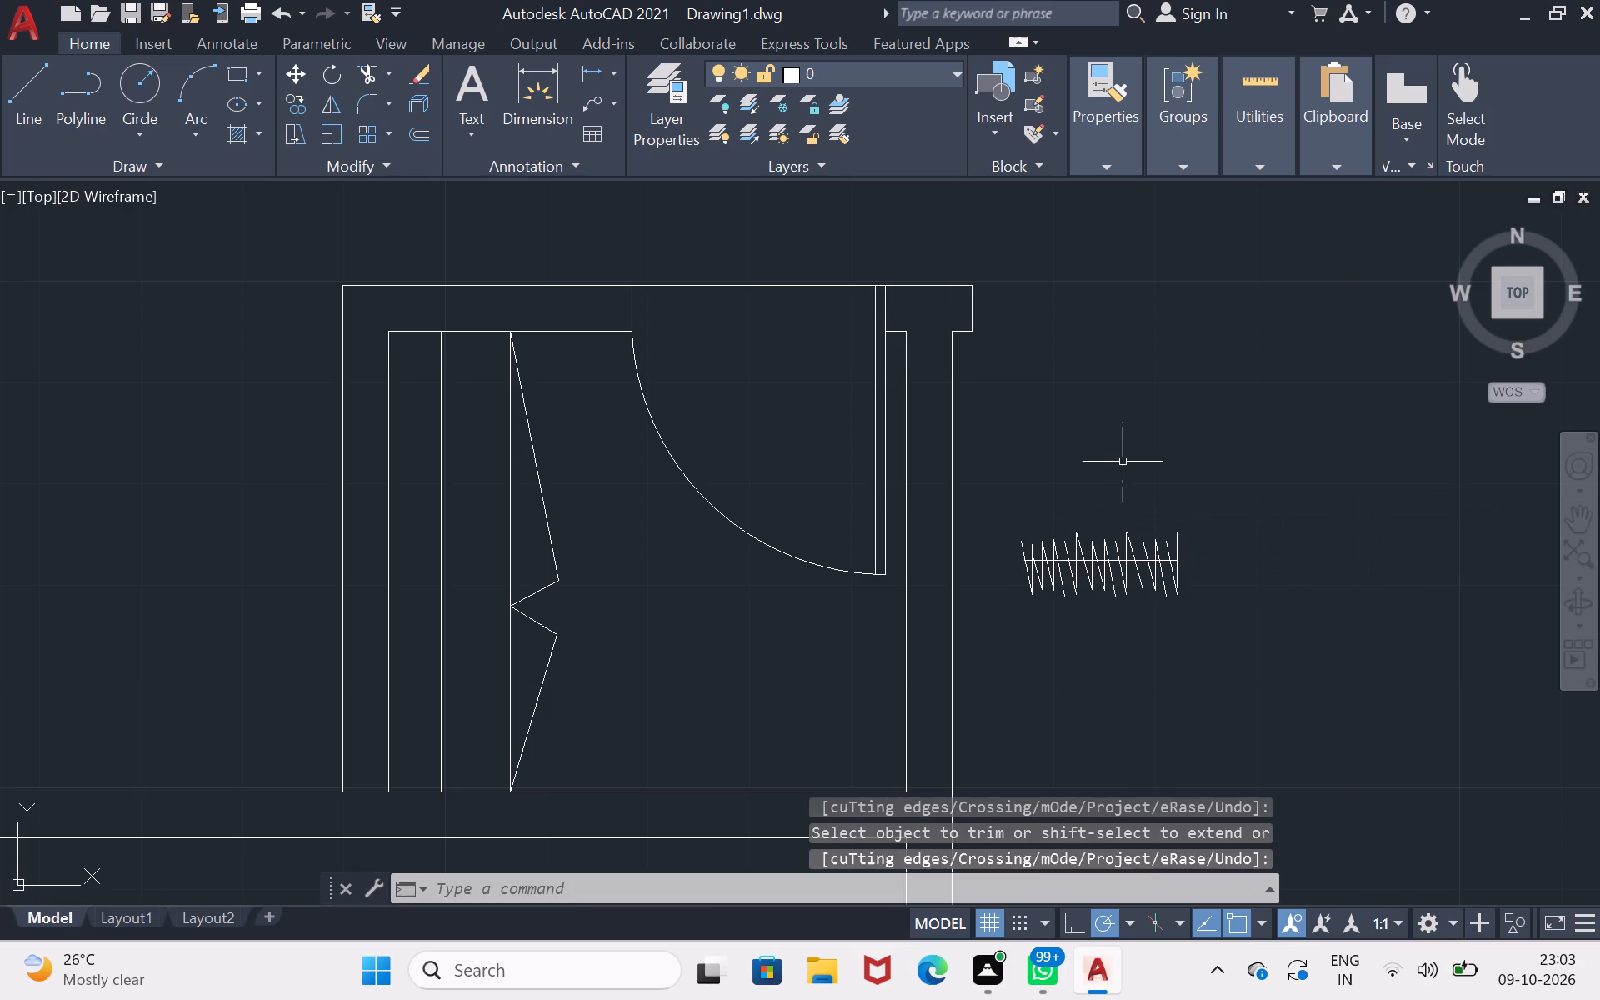
# Rotate the copied hanger zigzag and its rail piece by 270° about a point beside them, making them vertical.
pyautogui.moveTo(1120, 474); pyautogui.dragTo(1297, 562)
pyautogui.moveTo(1297, 562); pyautogui.dragTo(1288, 540)
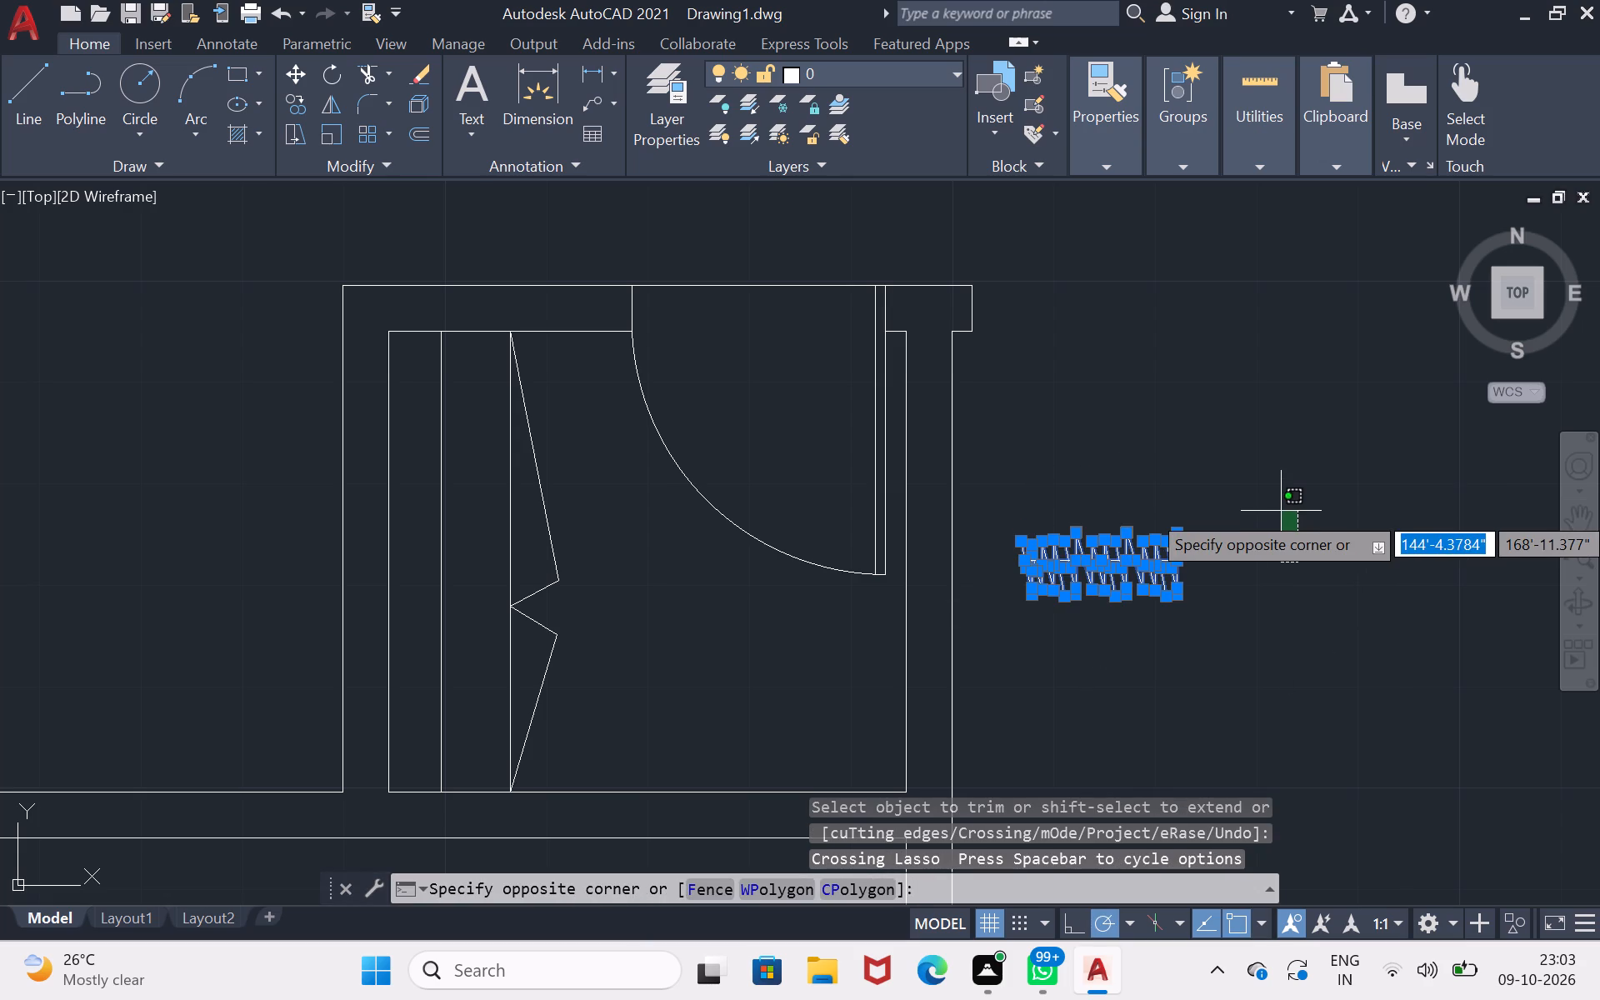
pyautogui.write('ro')
pyautogui.press('Return')
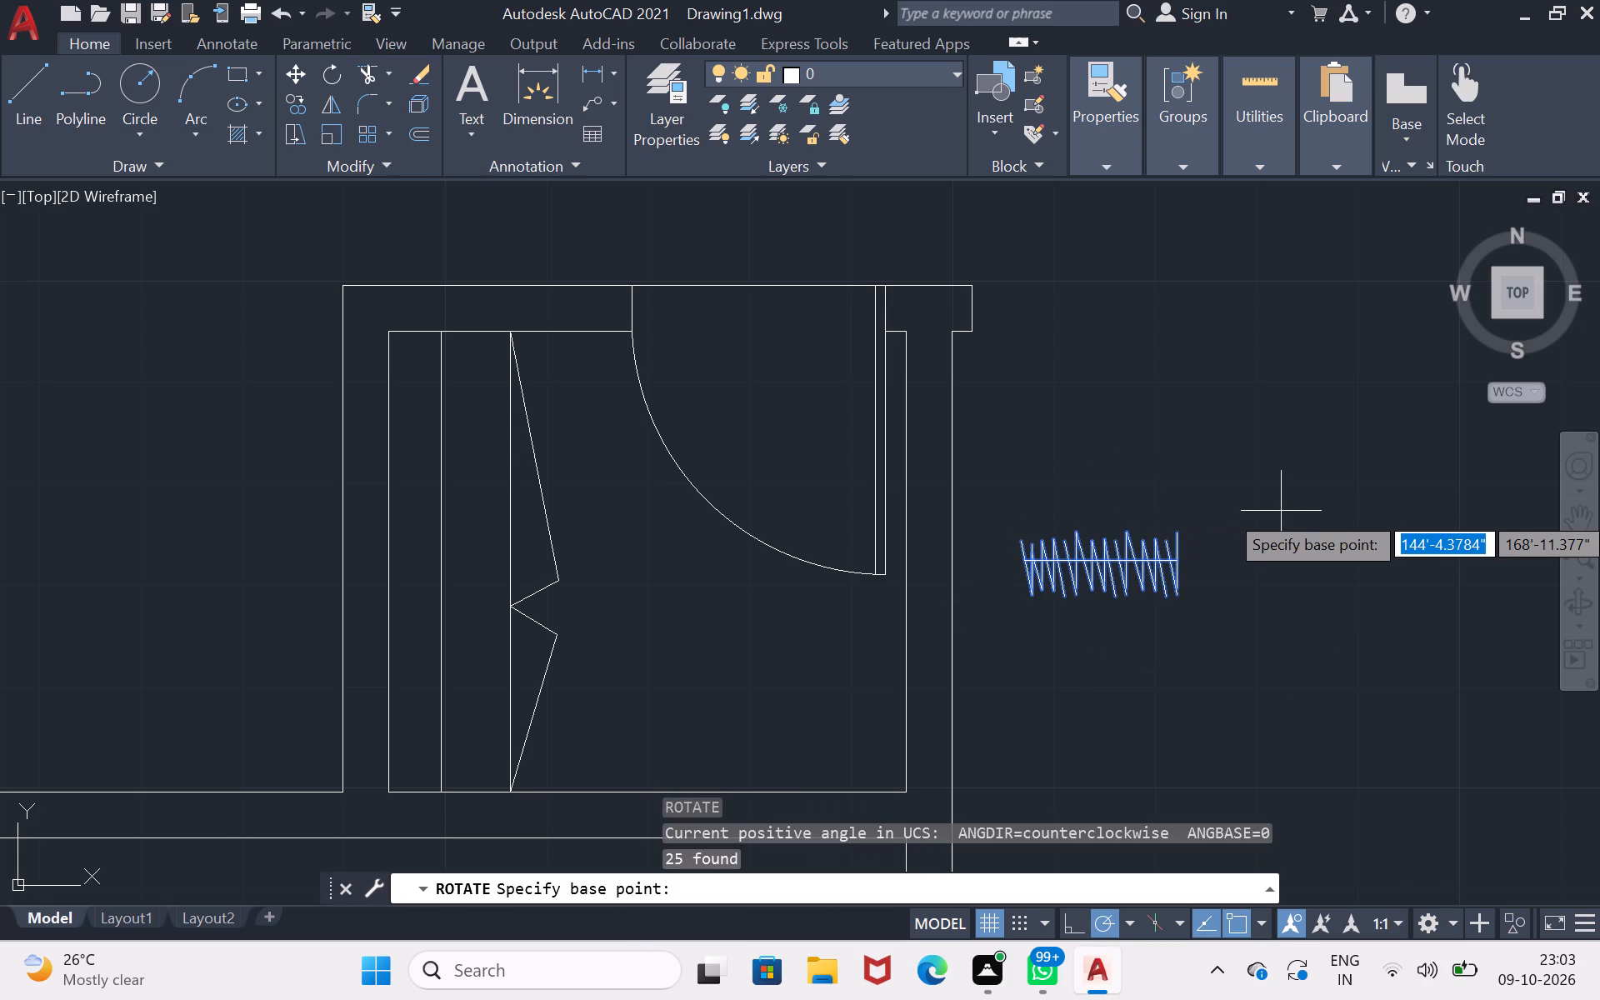
pyautogui.click(1281, 511)
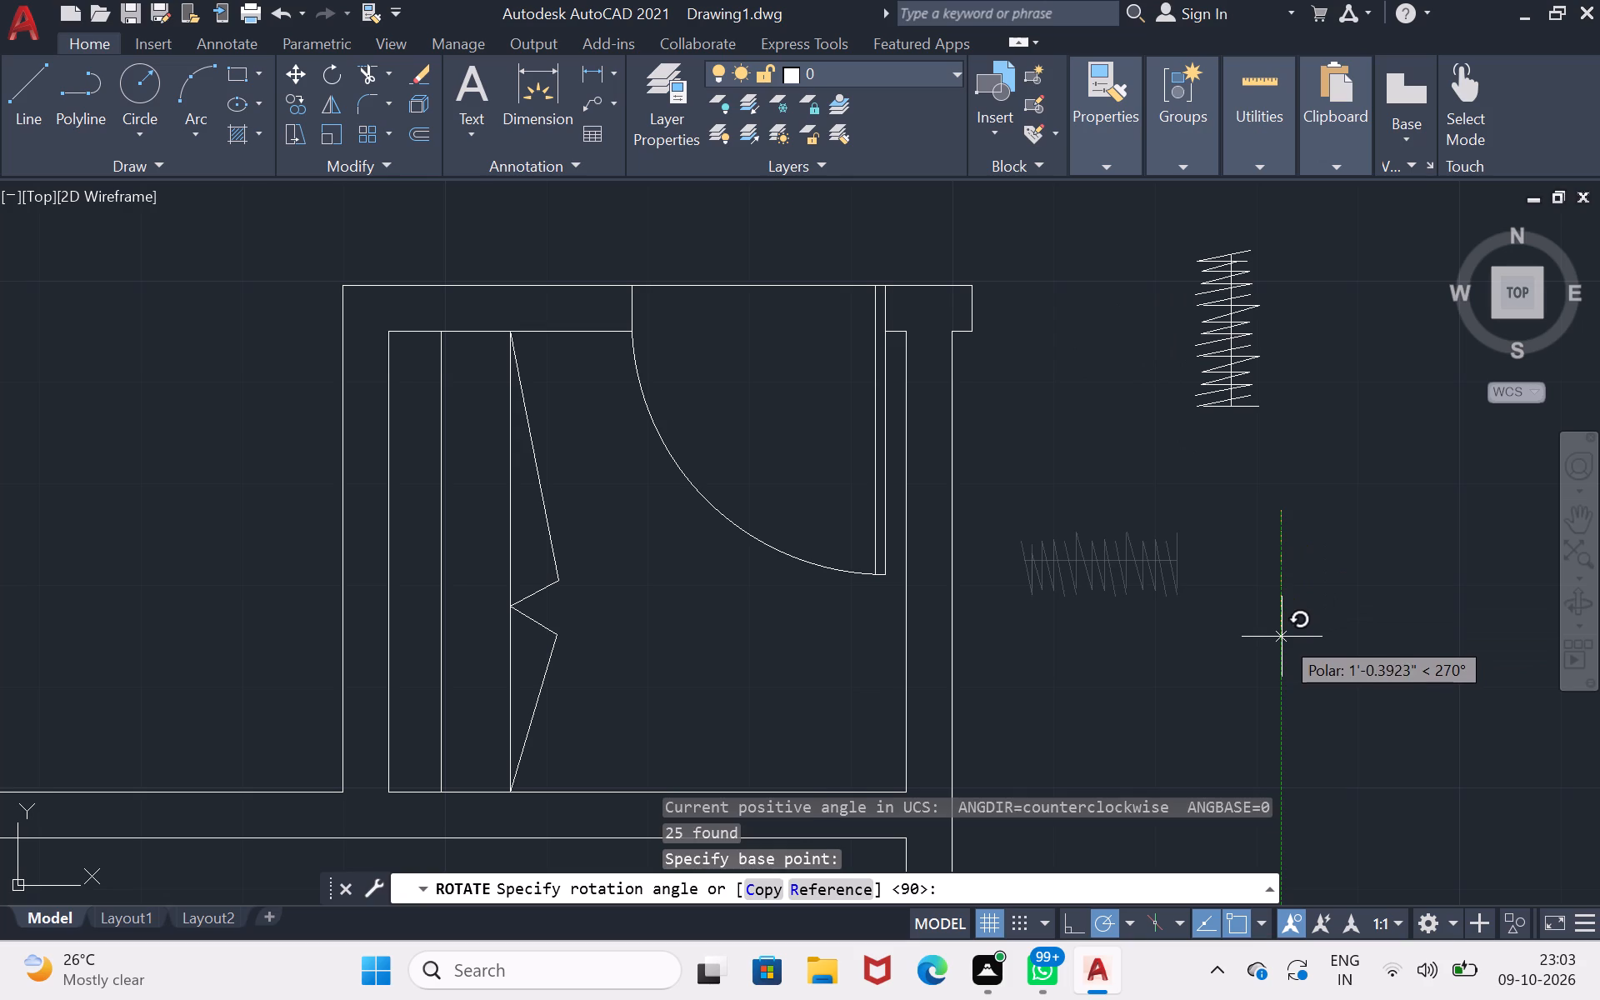
pyautogui.click(1282, 637)
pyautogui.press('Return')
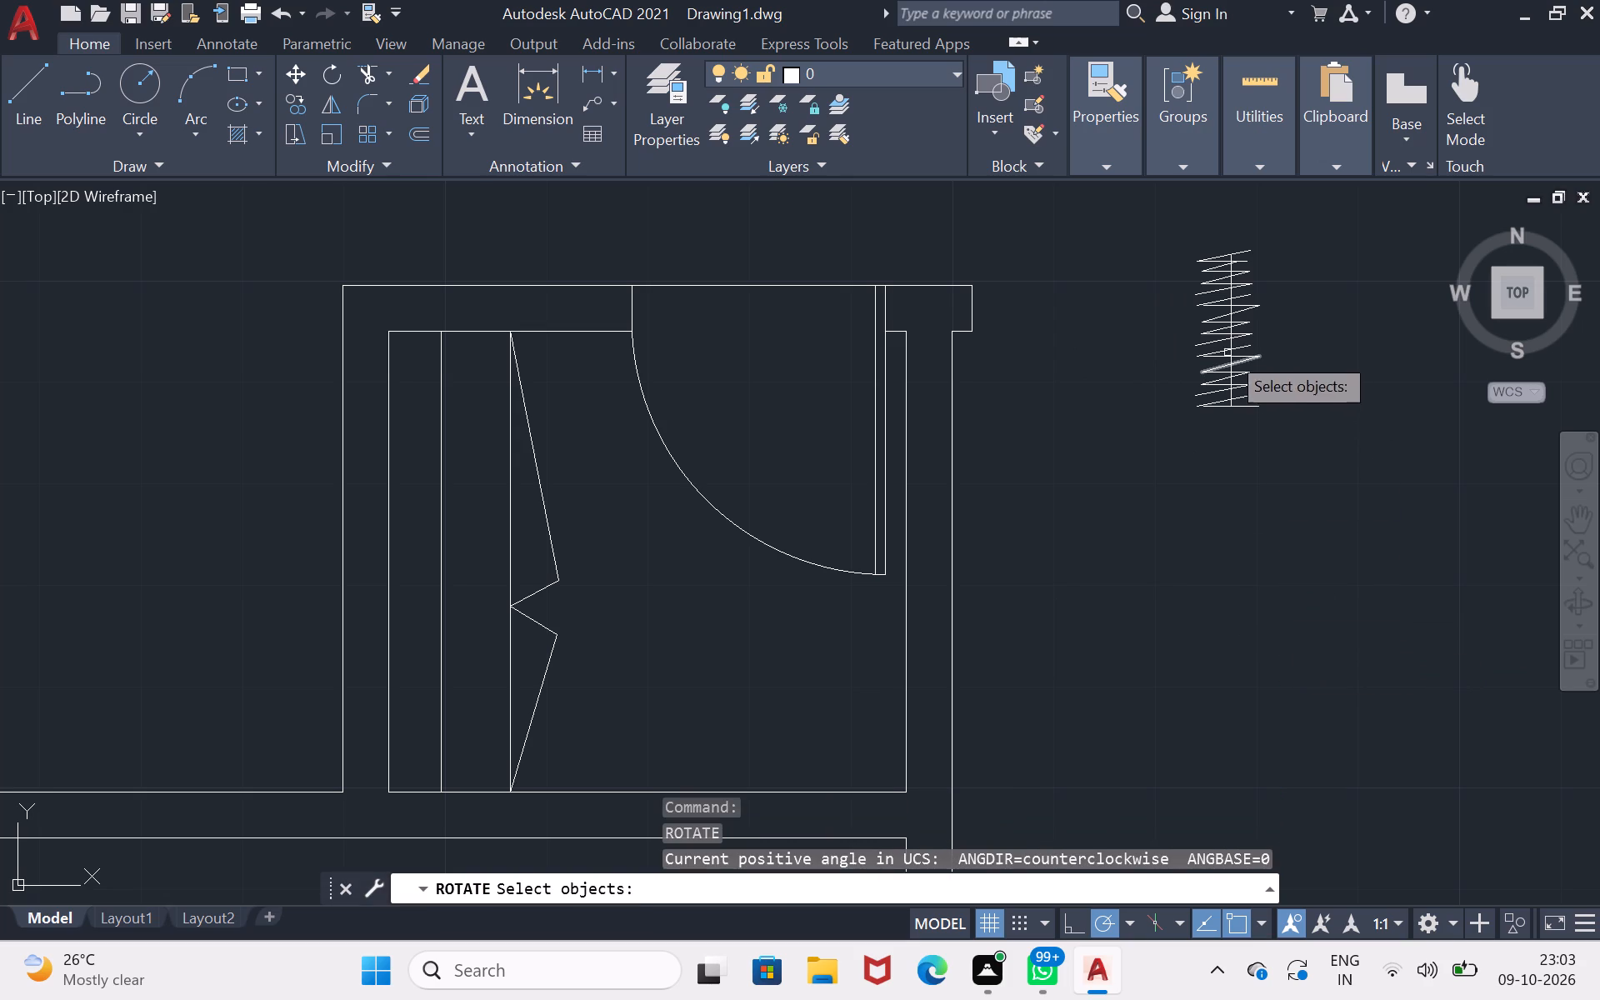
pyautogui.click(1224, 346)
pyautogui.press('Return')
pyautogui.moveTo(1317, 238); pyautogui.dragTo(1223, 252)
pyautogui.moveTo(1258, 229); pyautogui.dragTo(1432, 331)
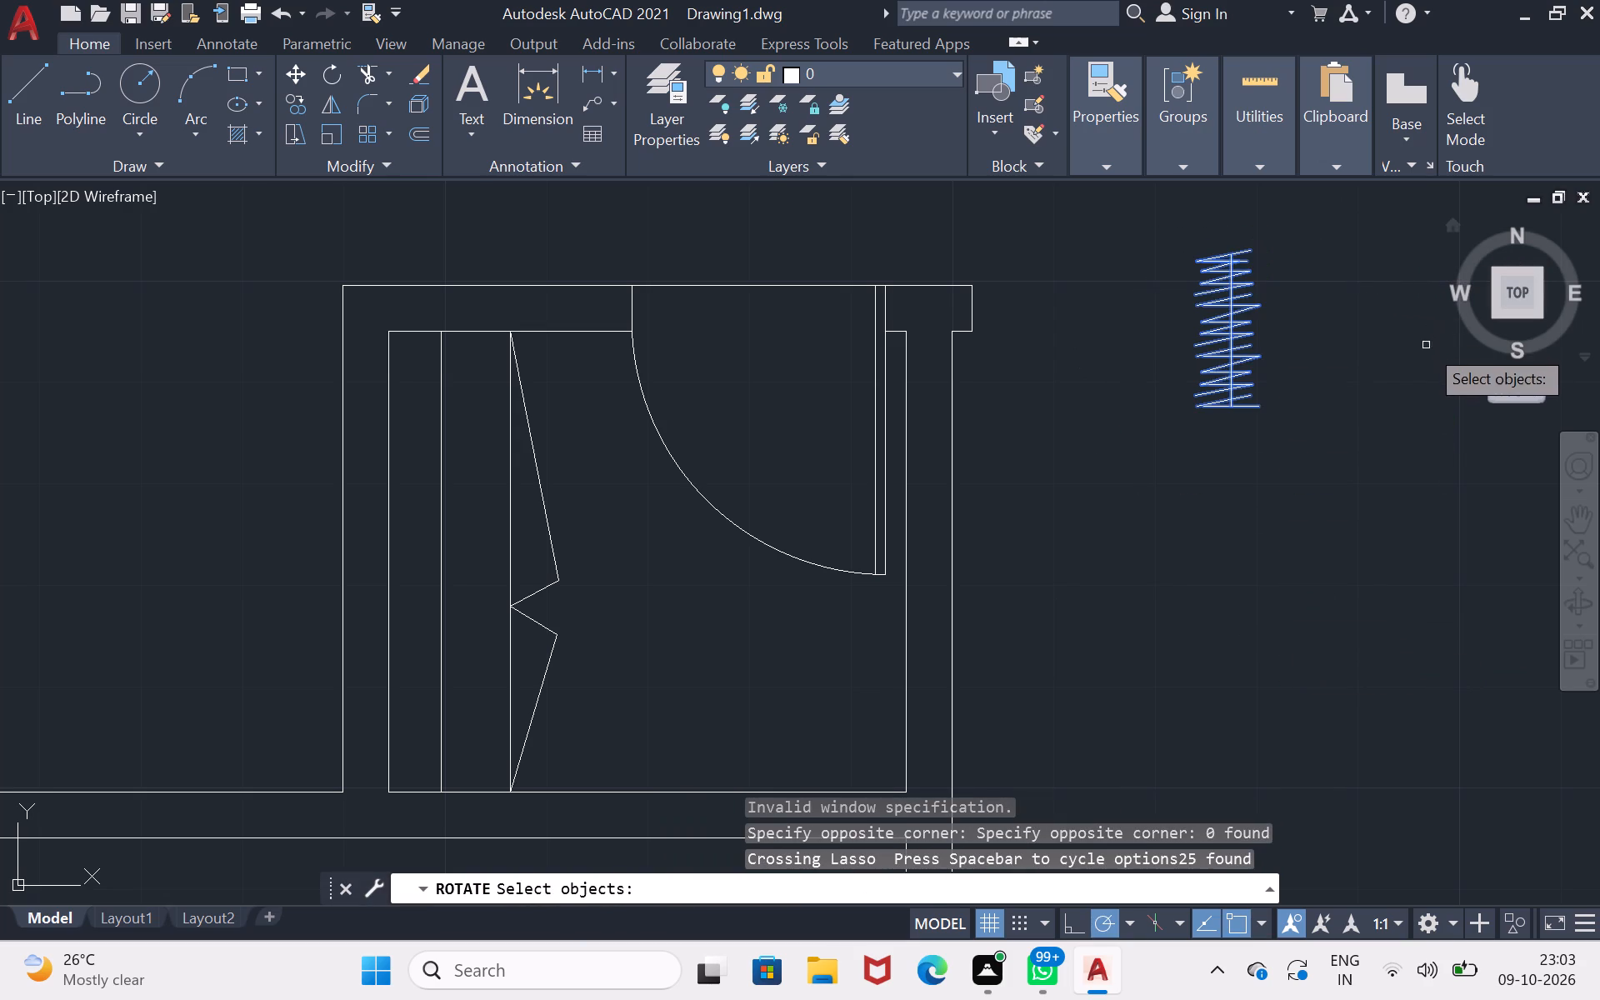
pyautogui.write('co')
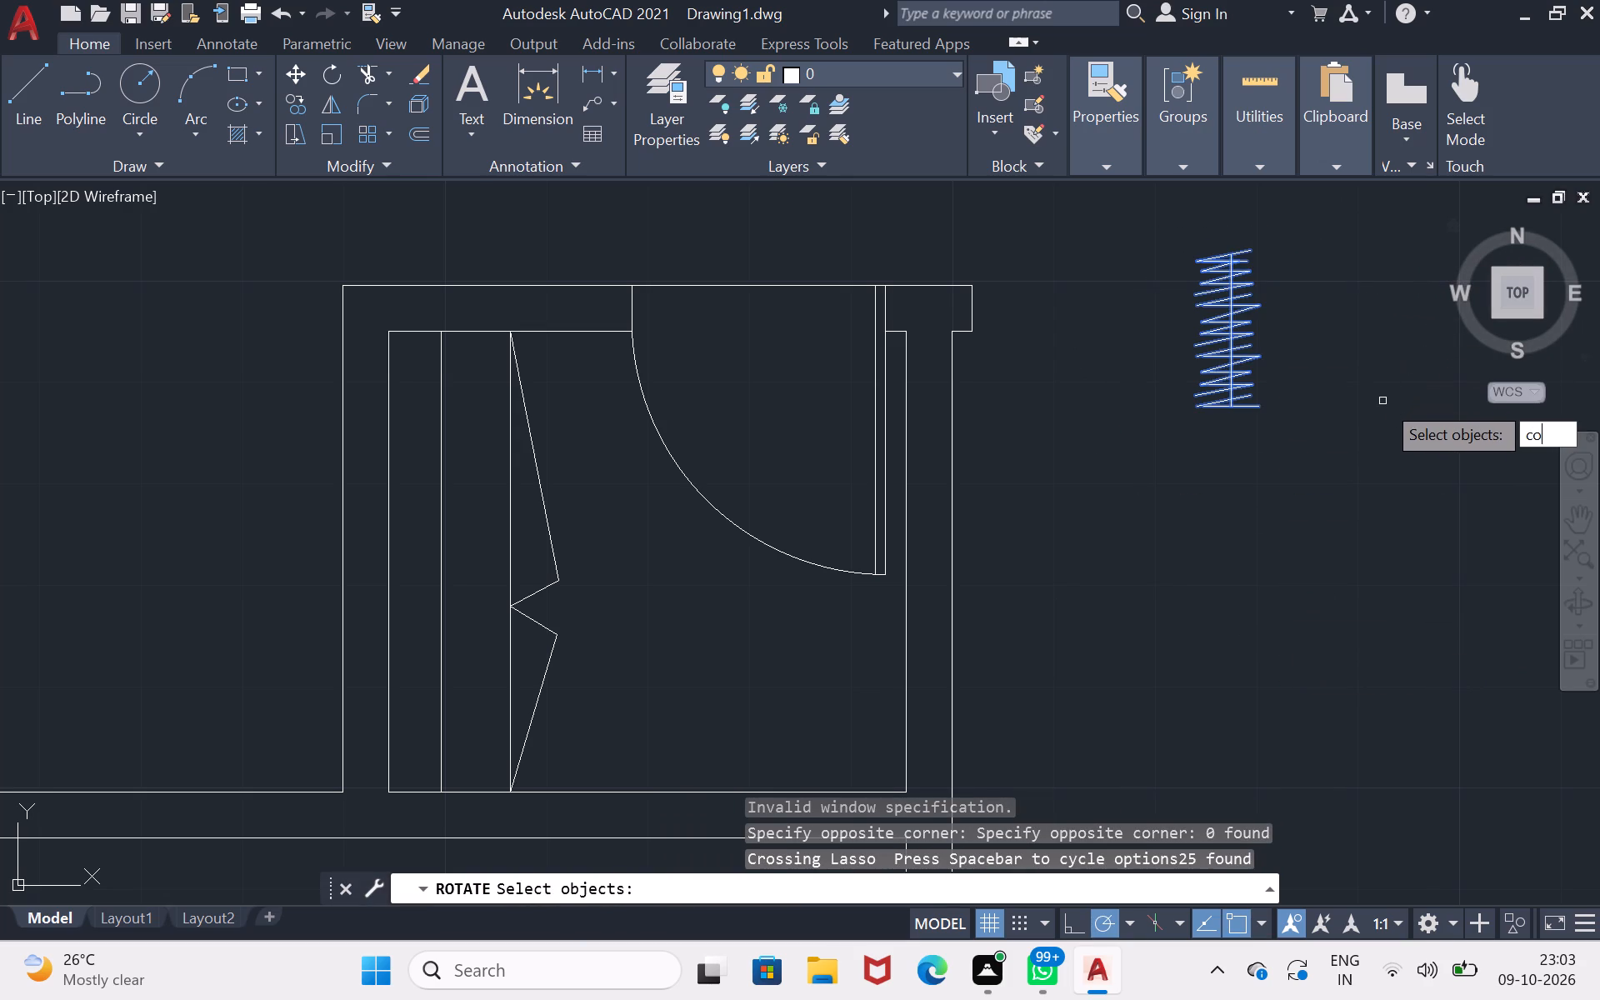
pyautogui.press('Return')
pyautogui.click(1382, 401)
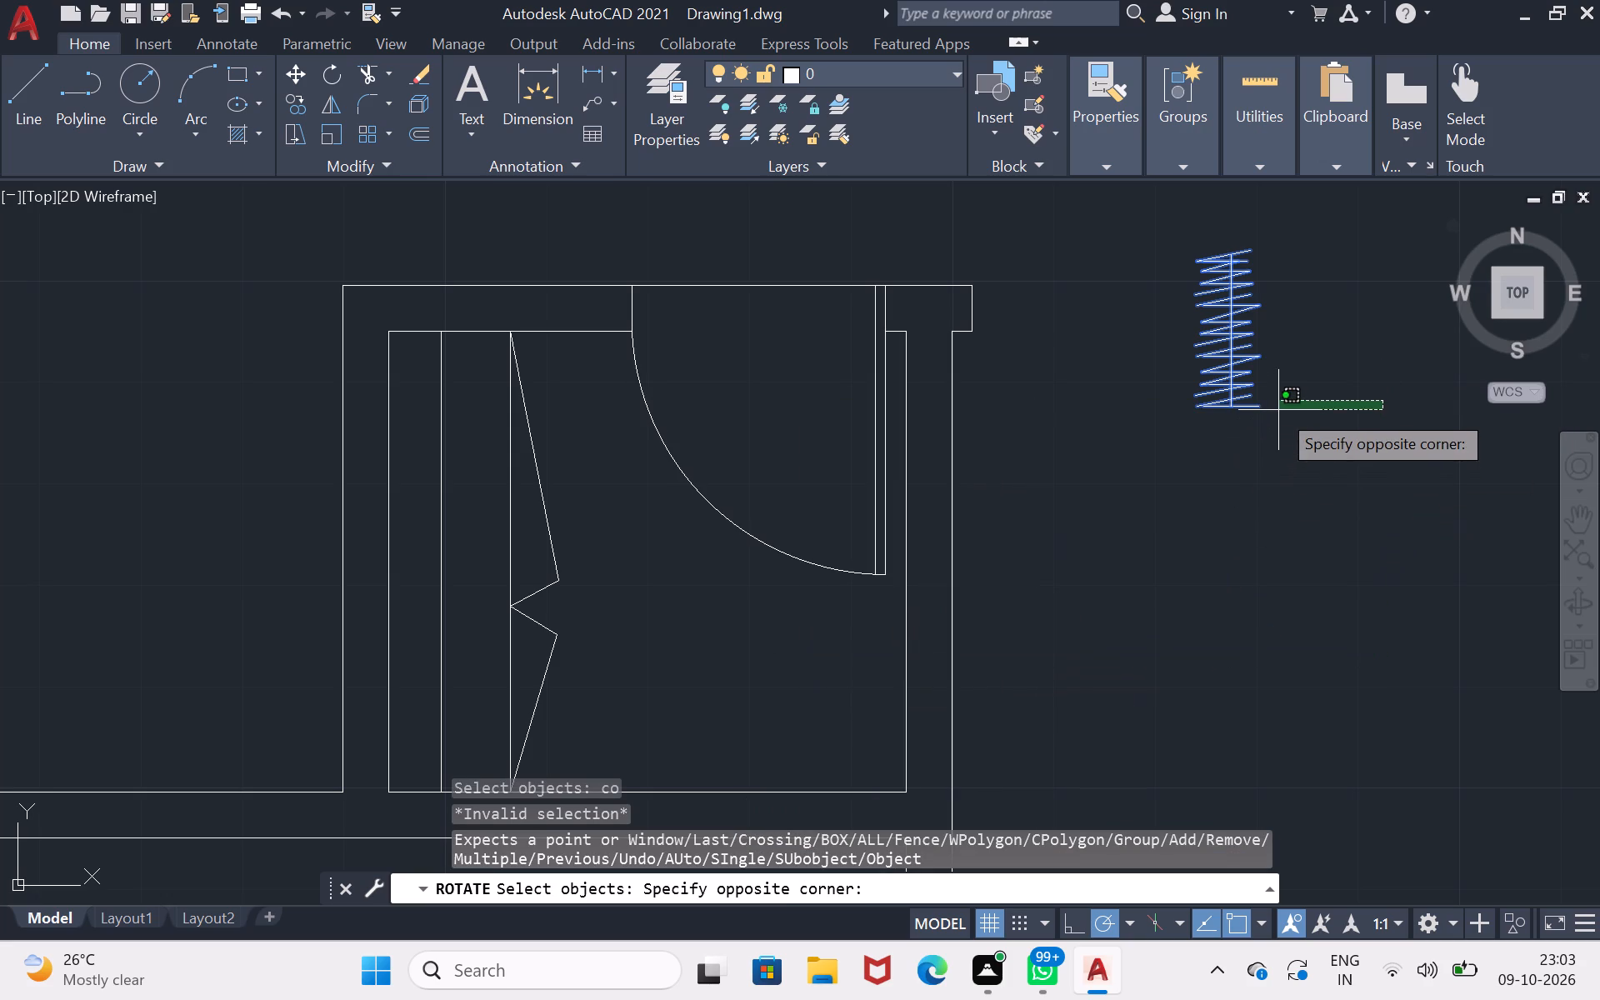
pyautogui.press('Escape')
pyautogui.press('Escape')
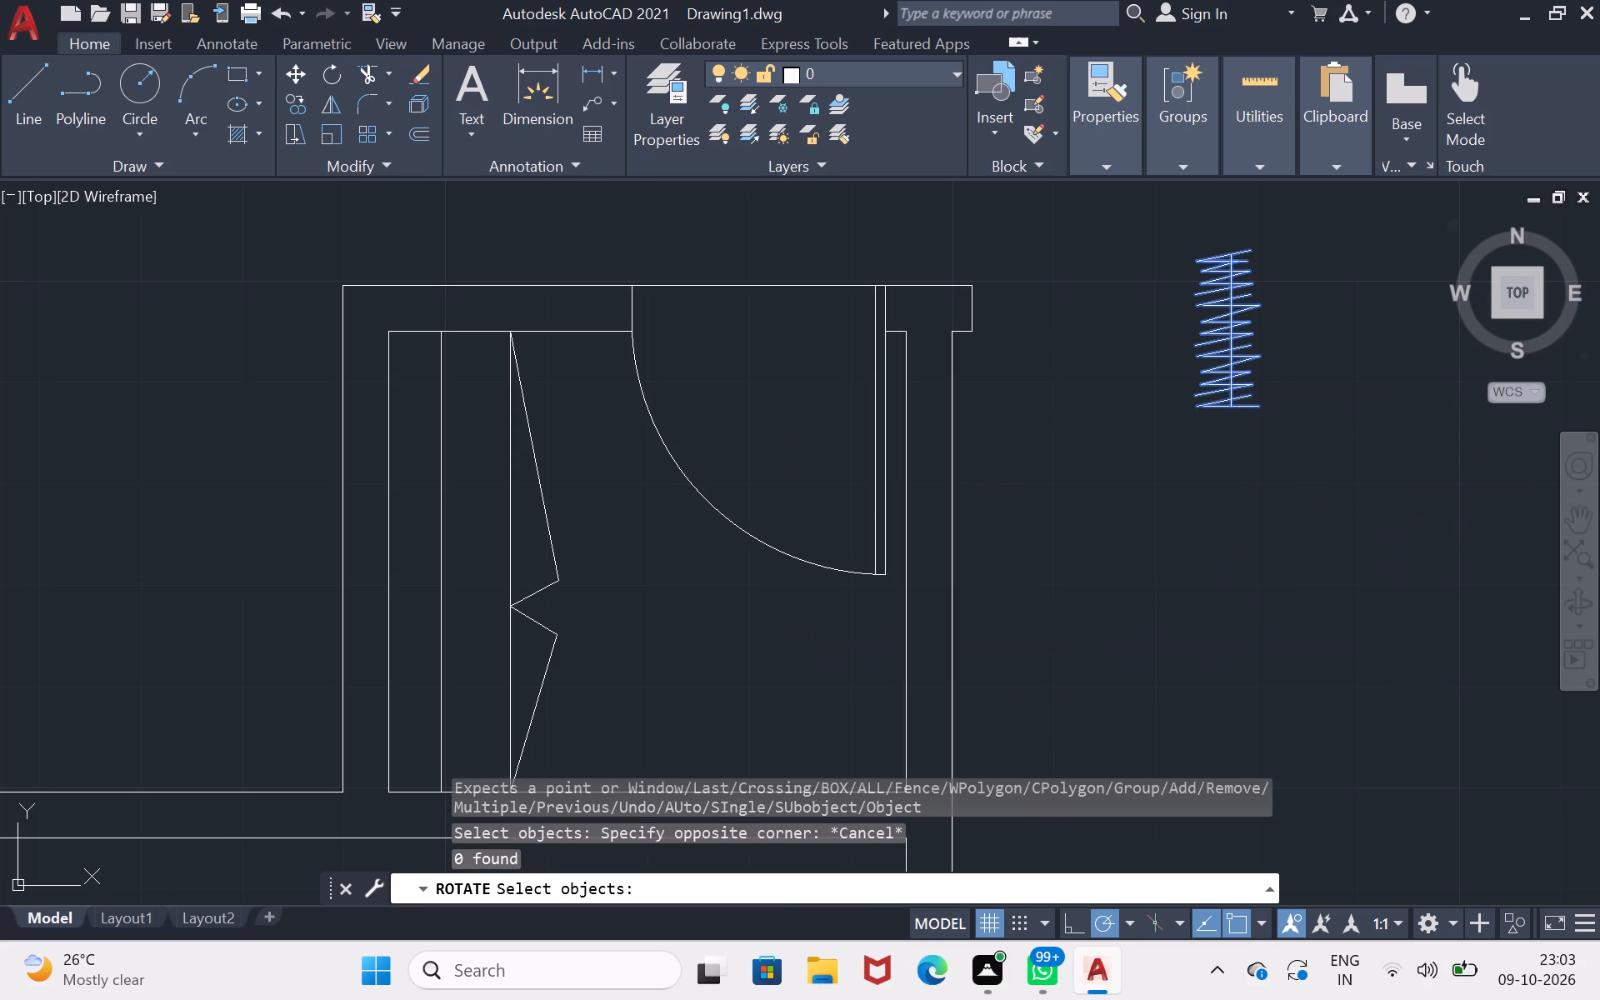
# Copy the vertical hanger zigzag with its rail piece three times into the new wardrobe, stacked end to end along its rail line.
pyautogui.moveTo(1260, 365); pyautogui.dragTo(1259, 347)
pyautogui.click(1297, 261)
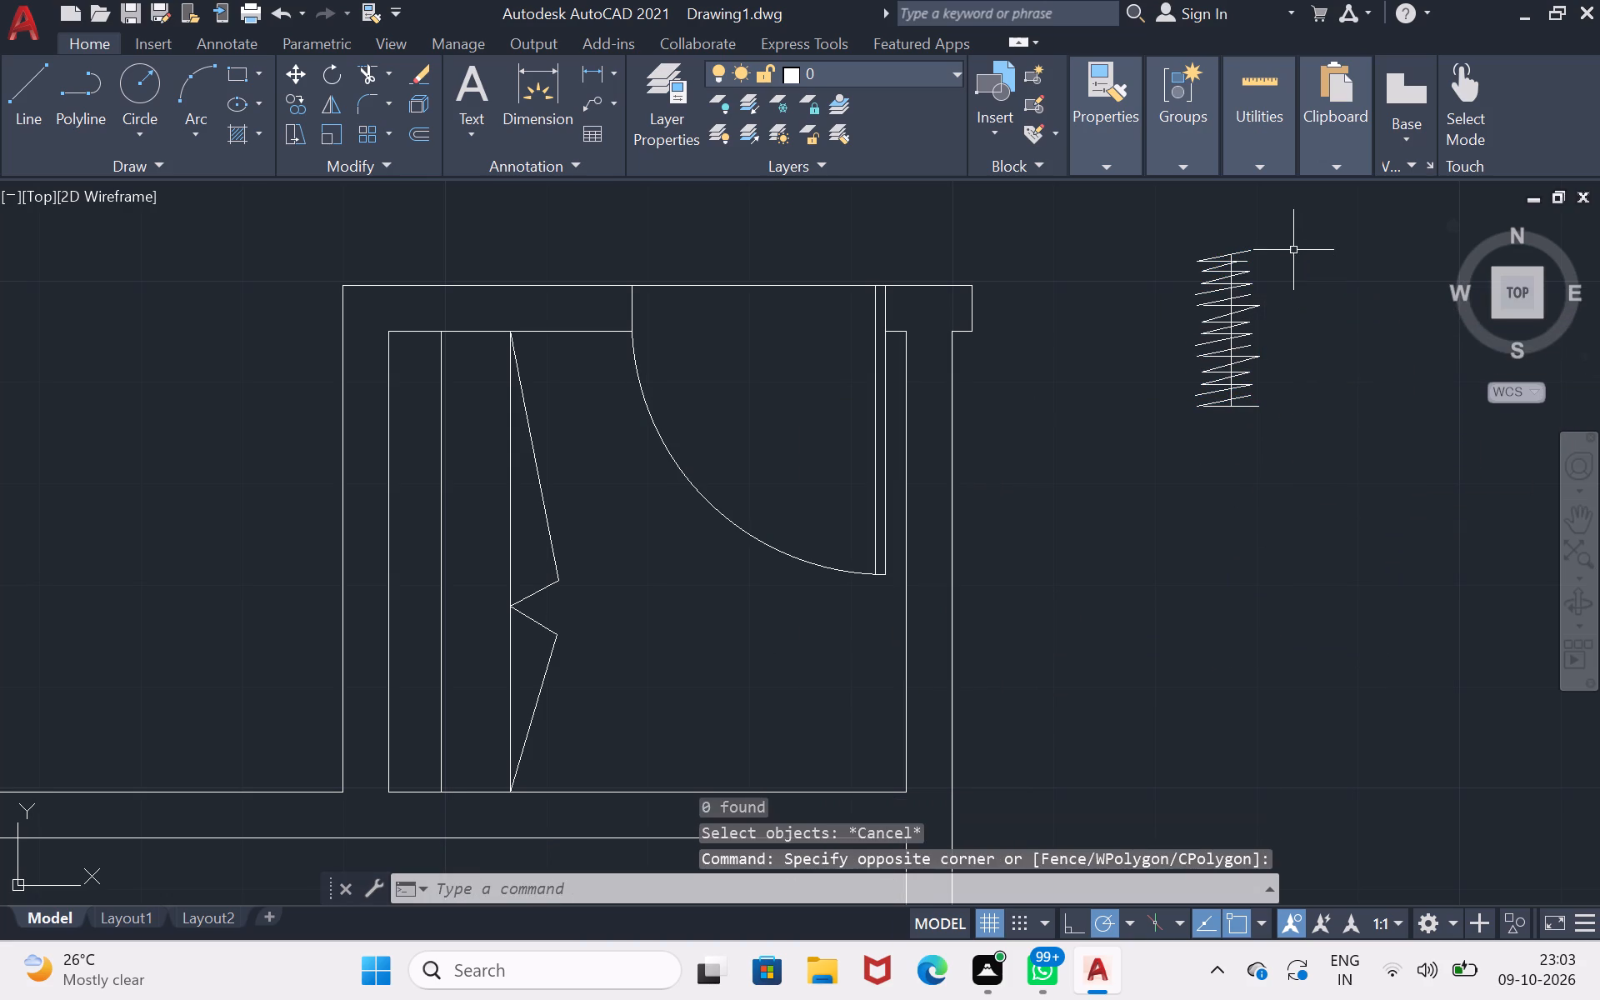
pyautogui.moveTo(1299, 232); pyautogui.dragTo(1422, 392)
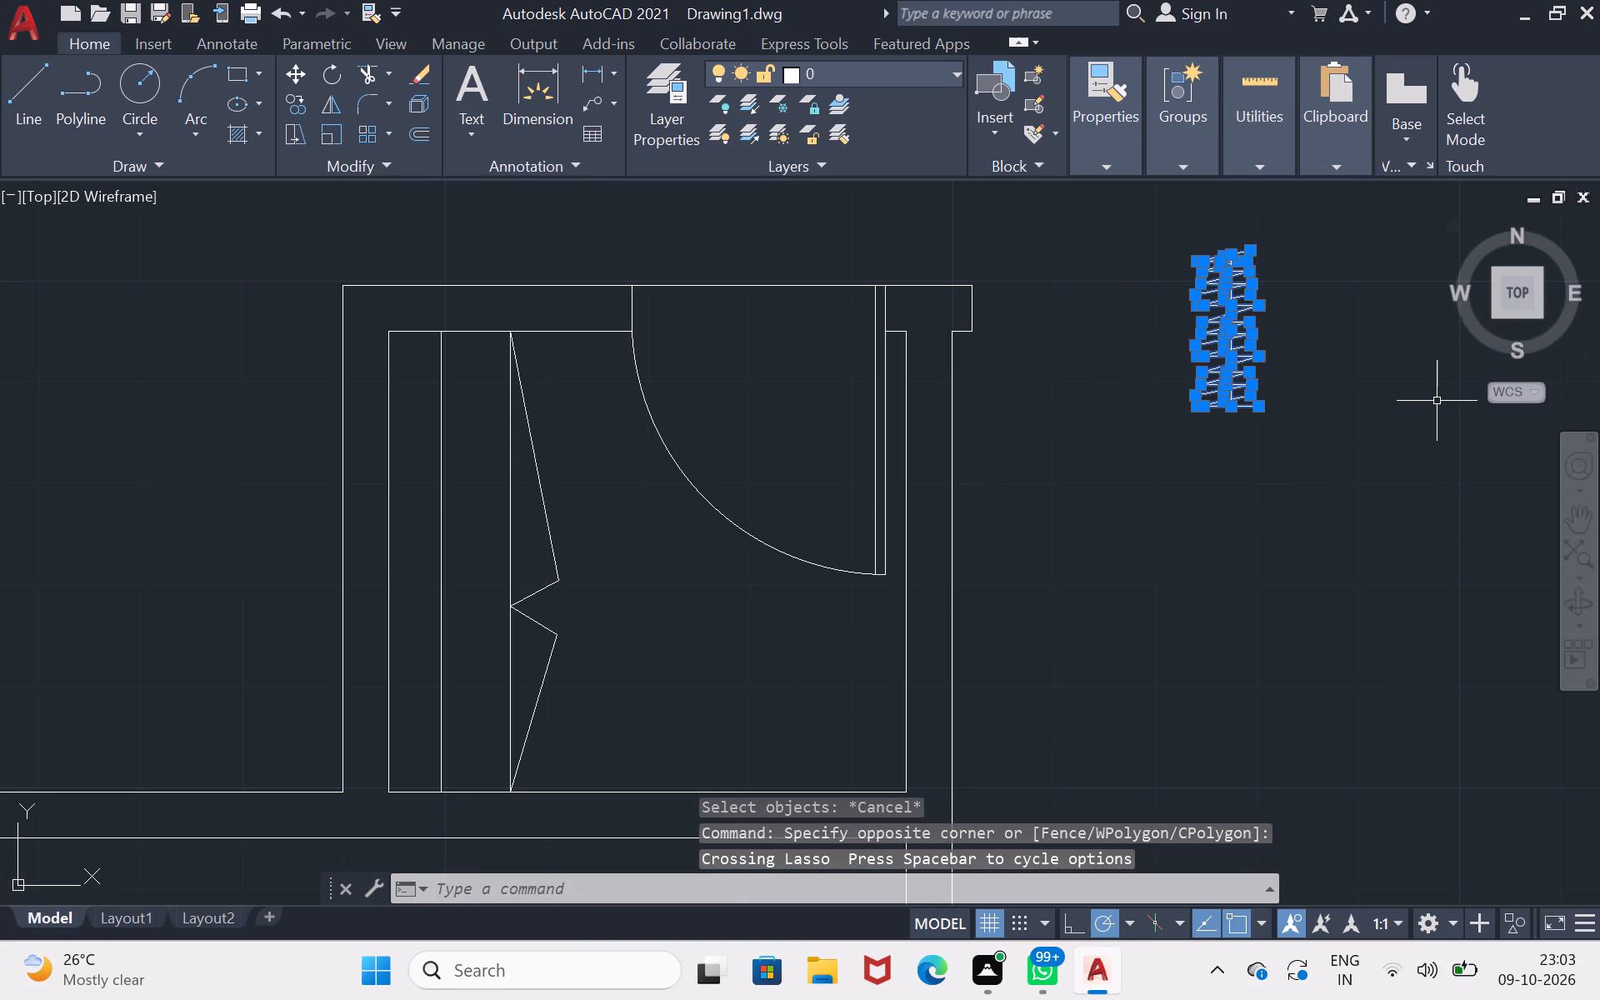
pyautogui.write('co')
pyautogui.press('Return')
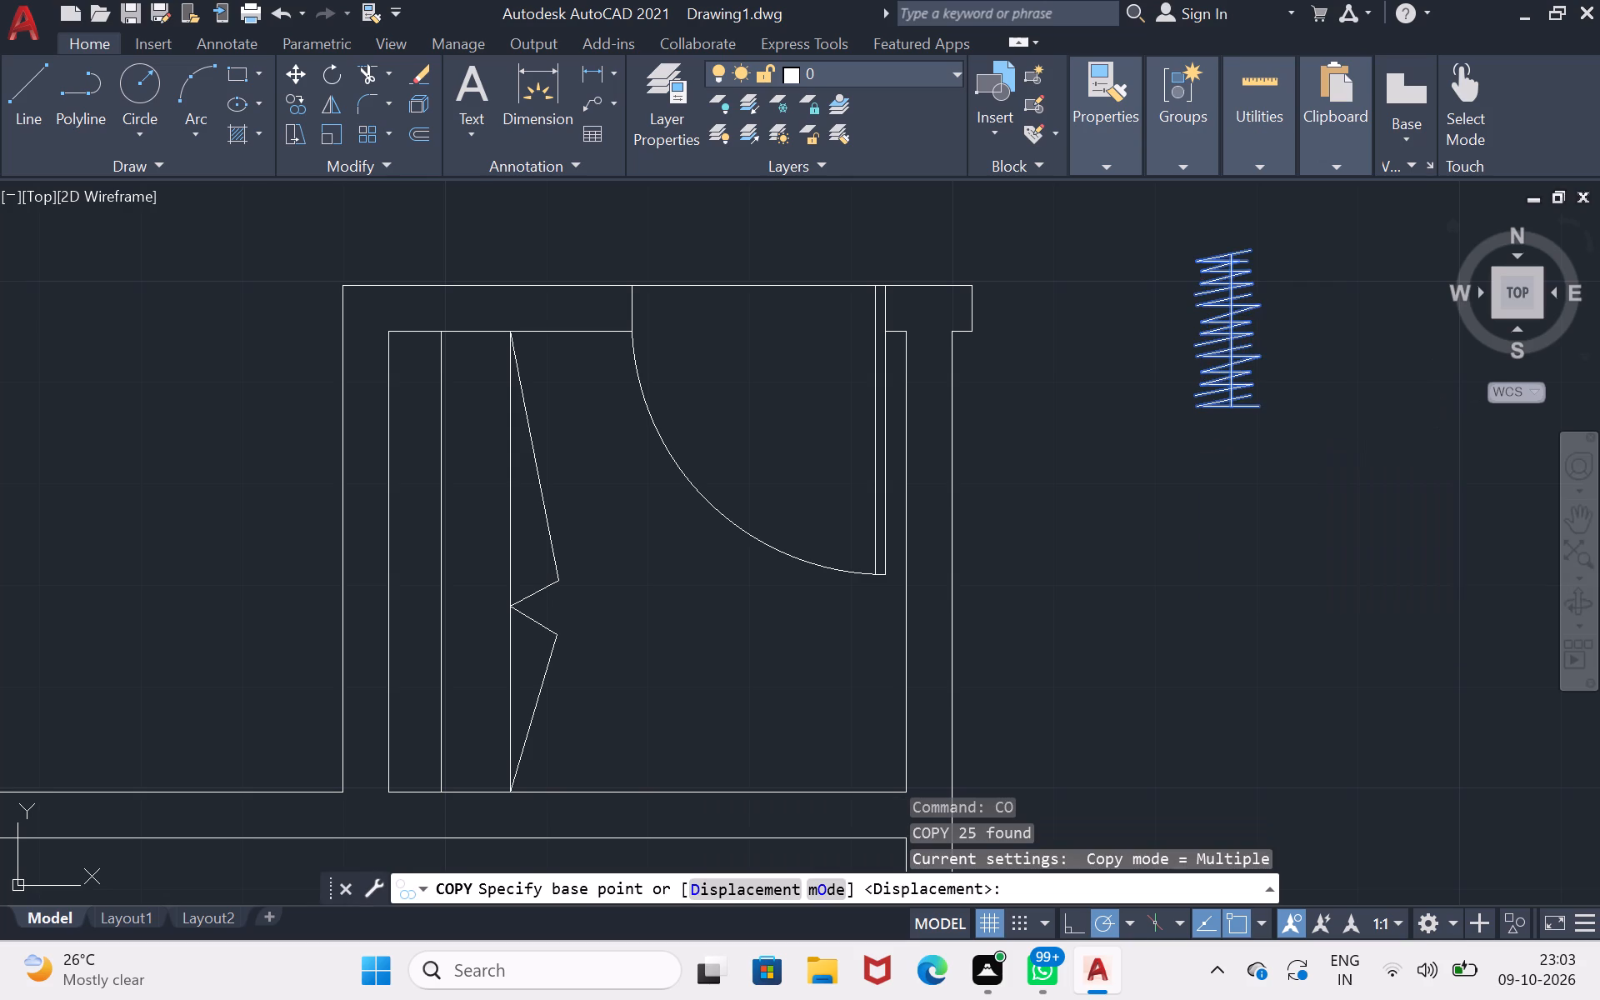
pyautogui.click(1442, 399)
pyautogui.moveTo(1173, 329); pyautogui.dragTo(1199, 323)
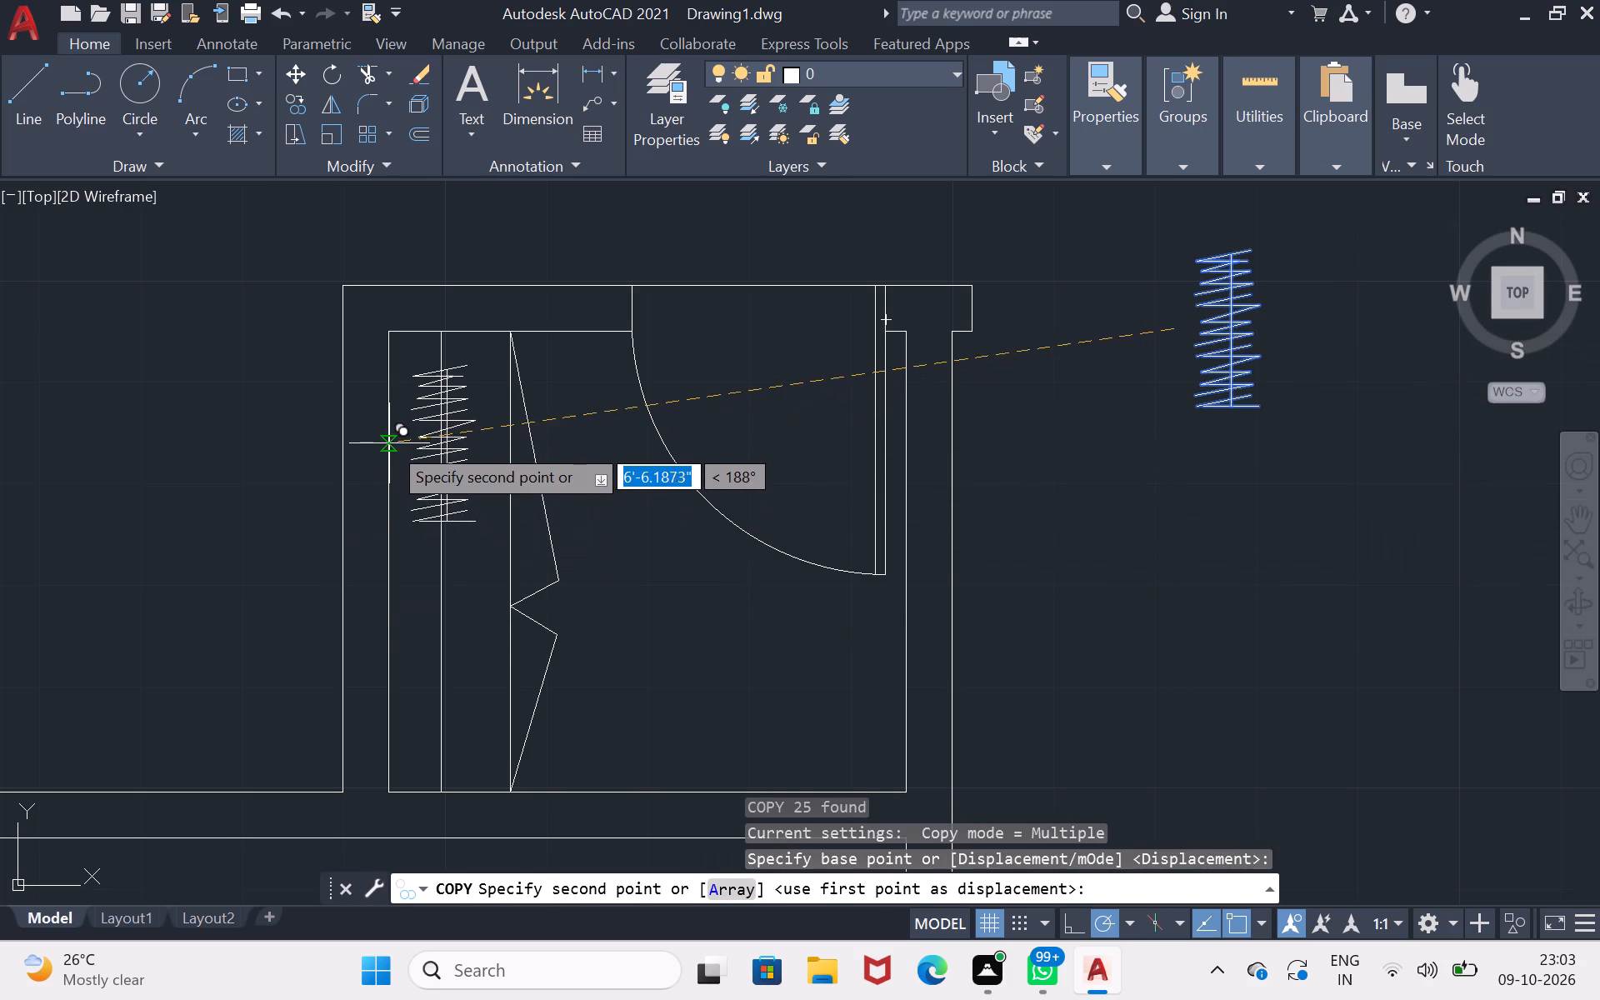
pyautogui.click(390, 427)
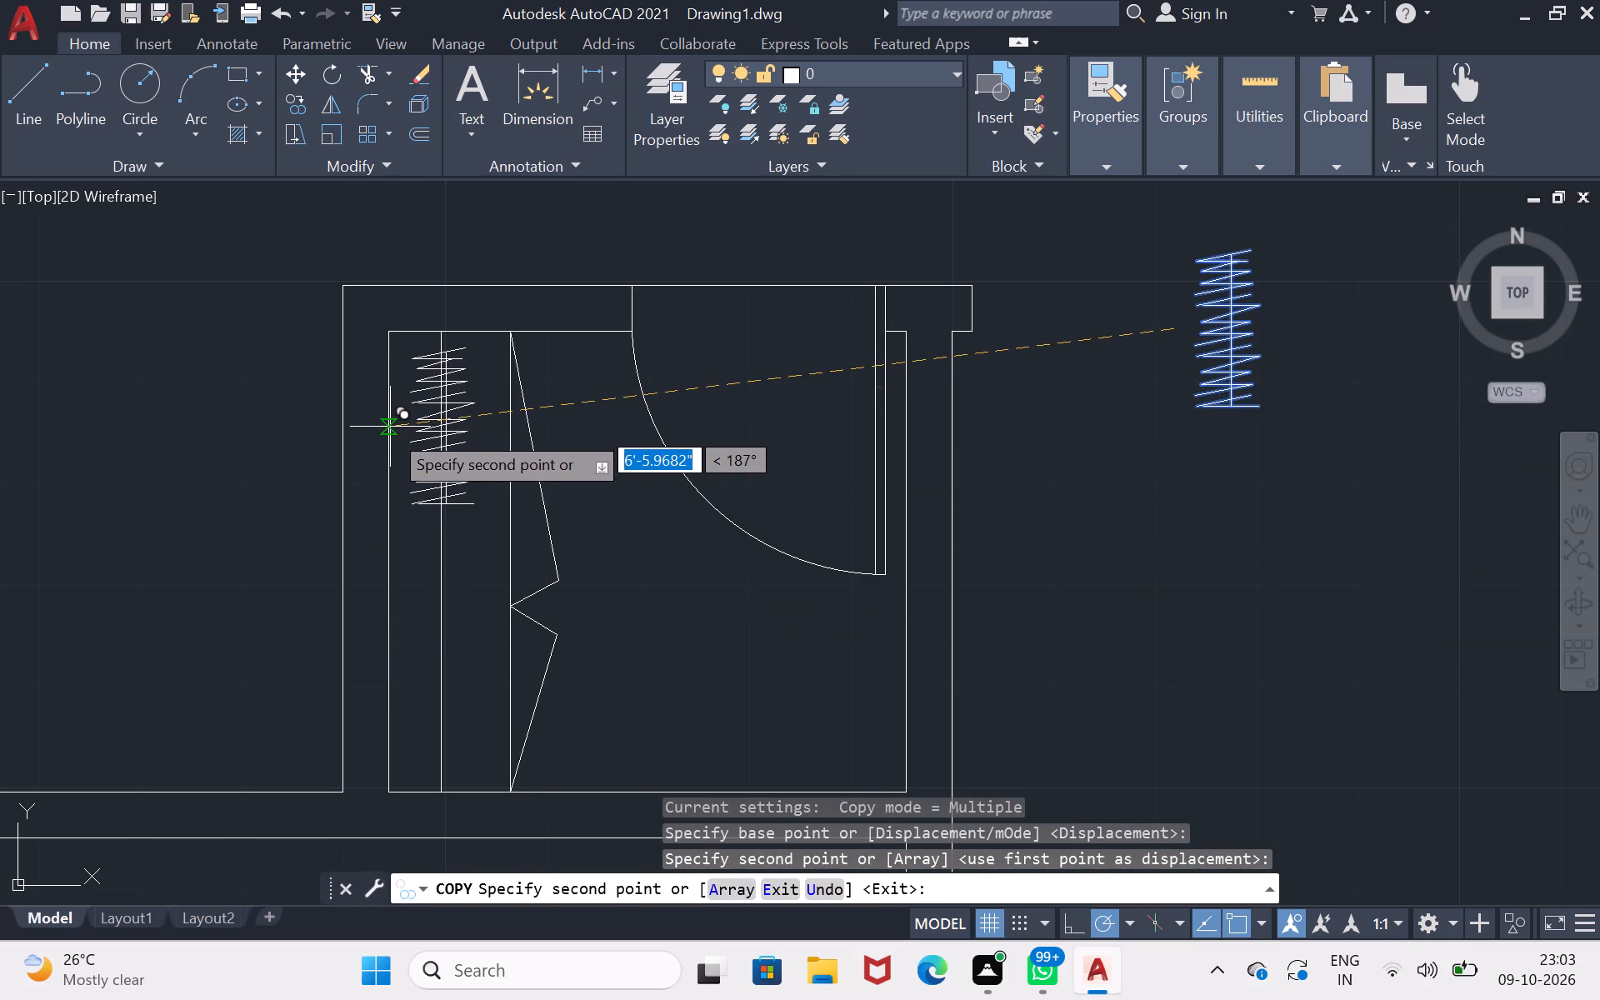
pyautogui.click(385, 582)
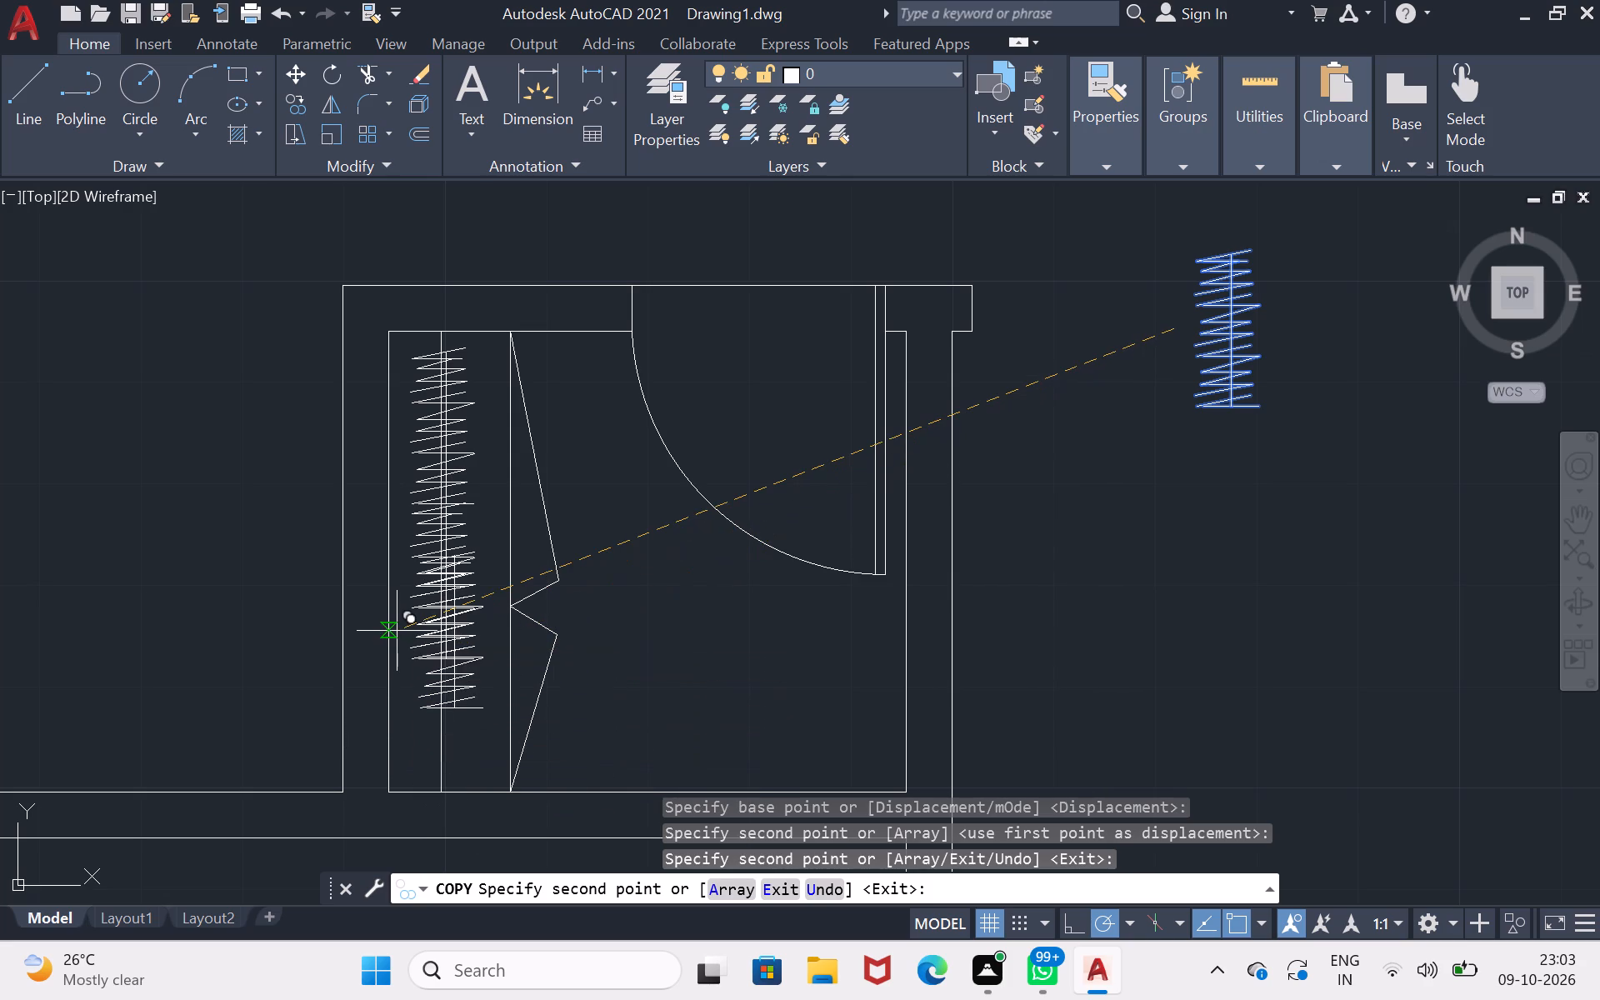
pyautogui.click(390, 737)
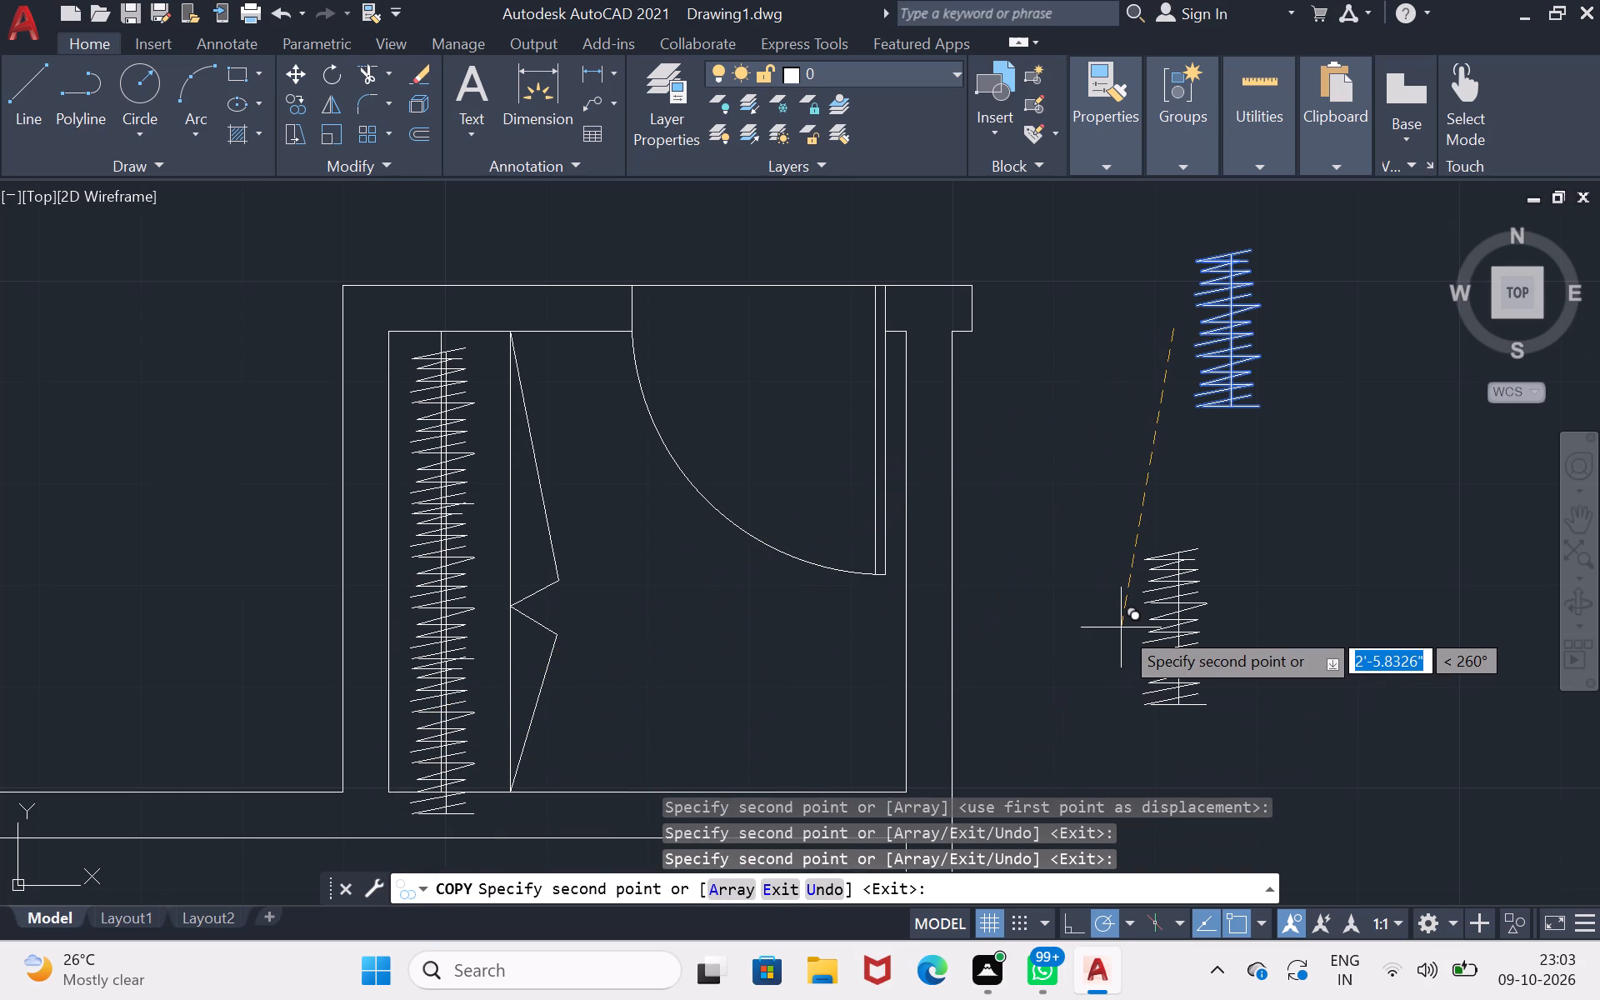
pyautogui.press('Delete')
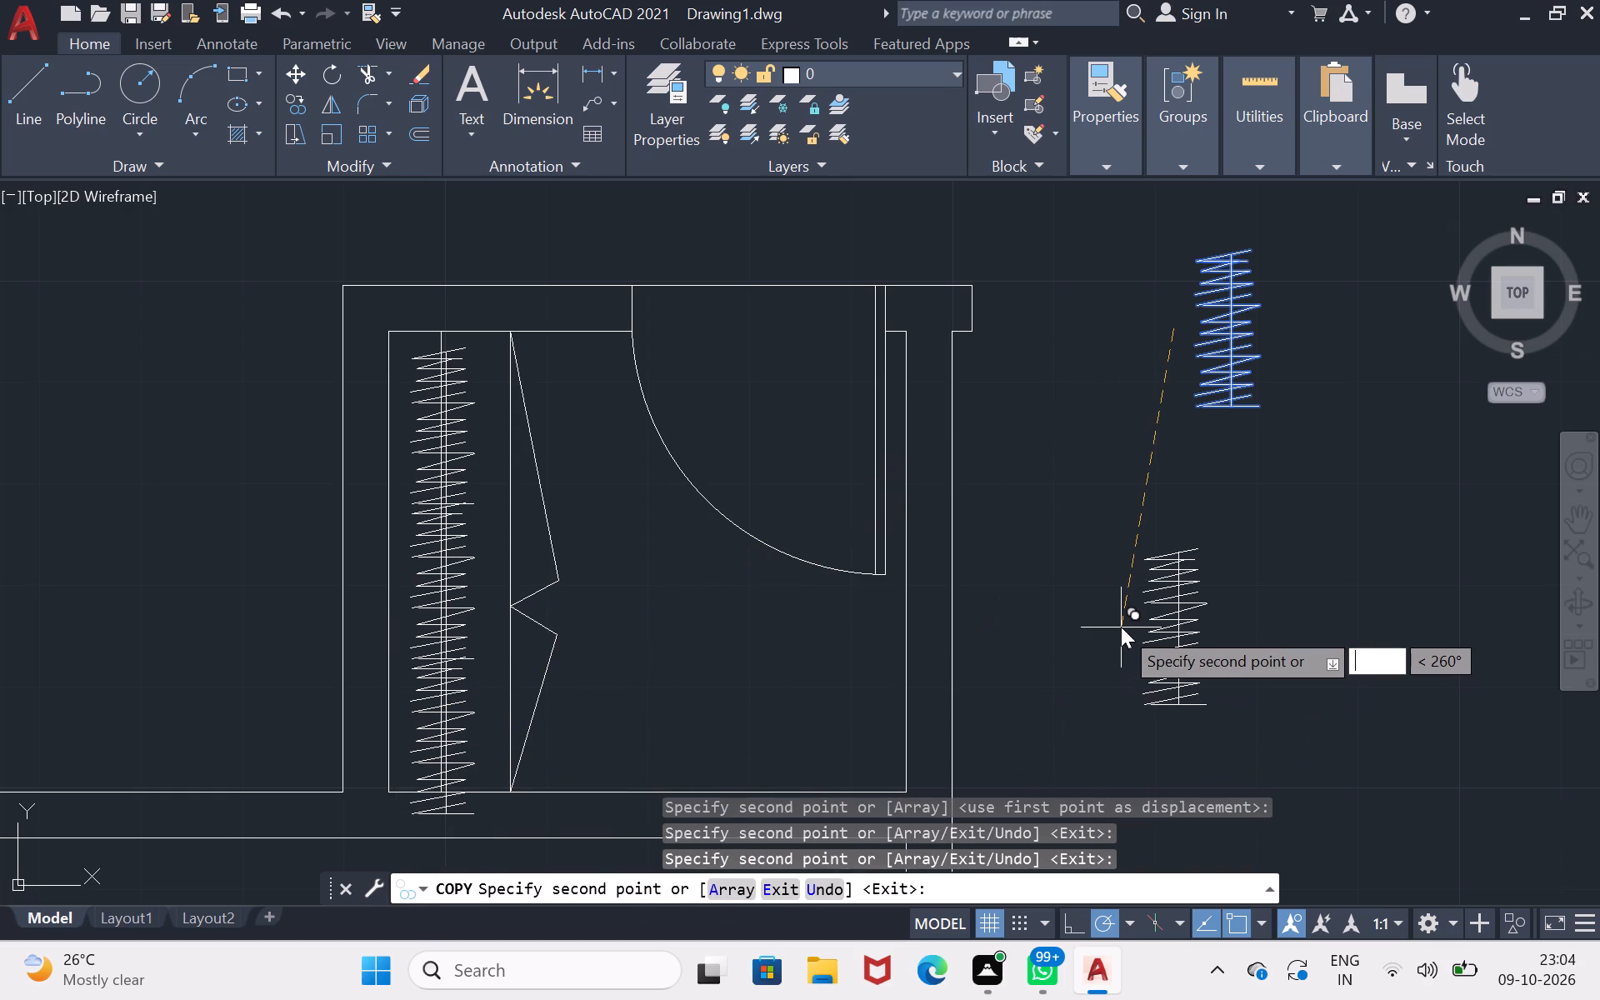
pyautogui.press('Escape')
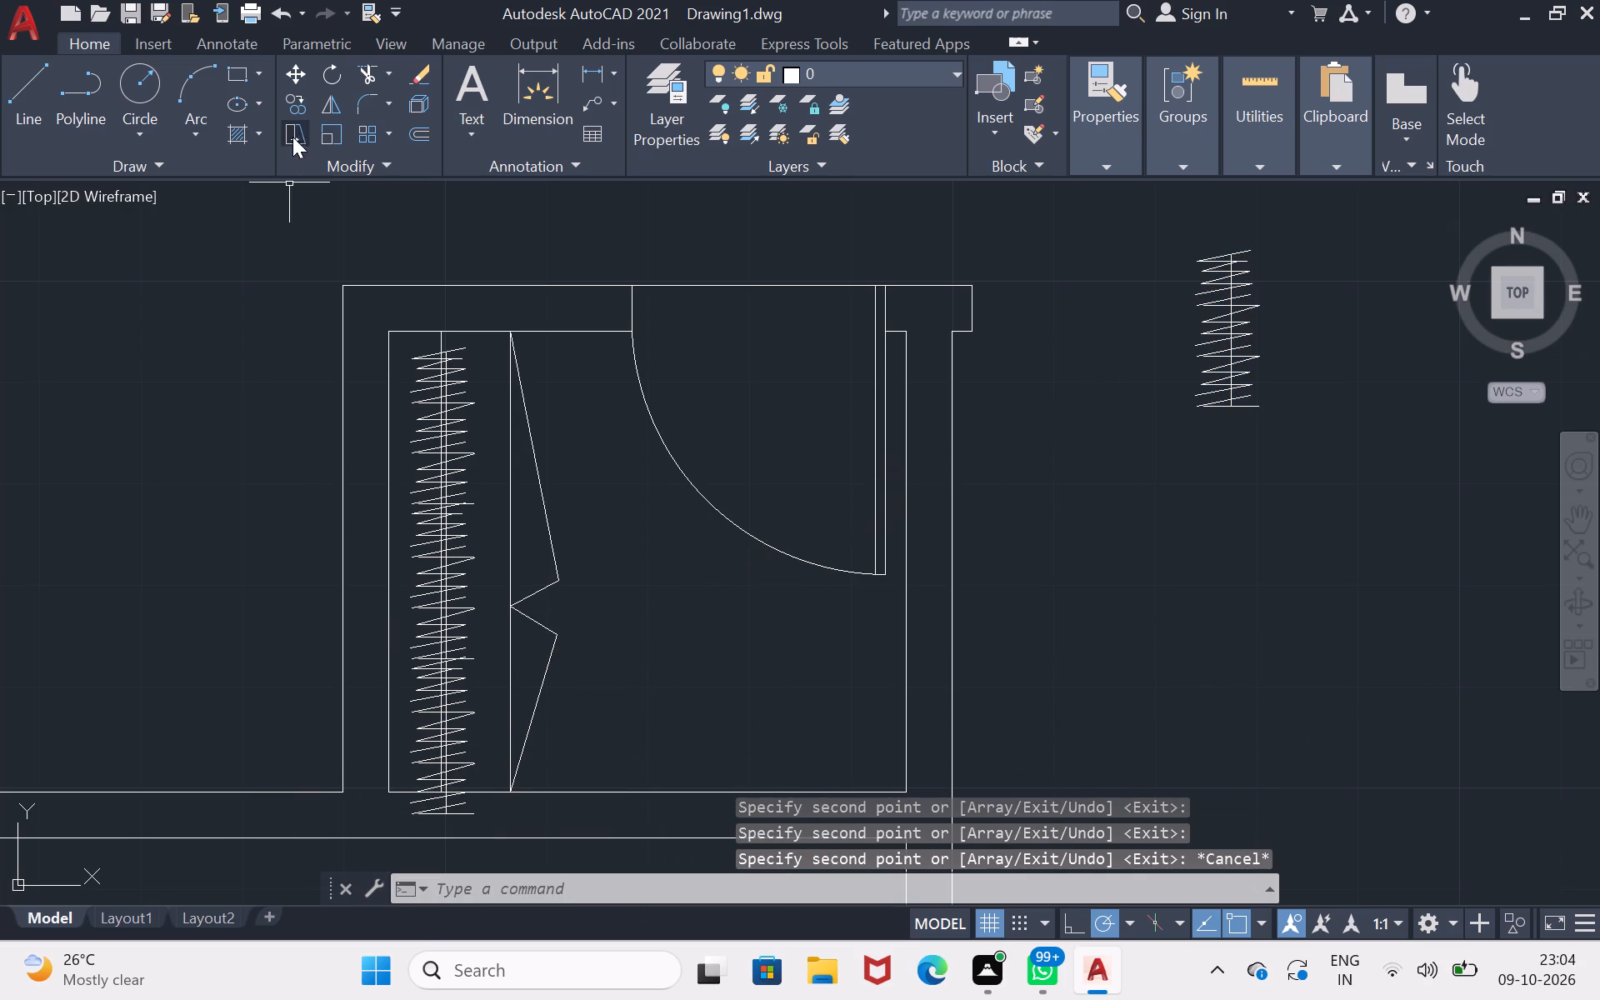
# Trim the hanger zigzag lines that project below the new room's south wall line.
pyautogui.click(355, 72)
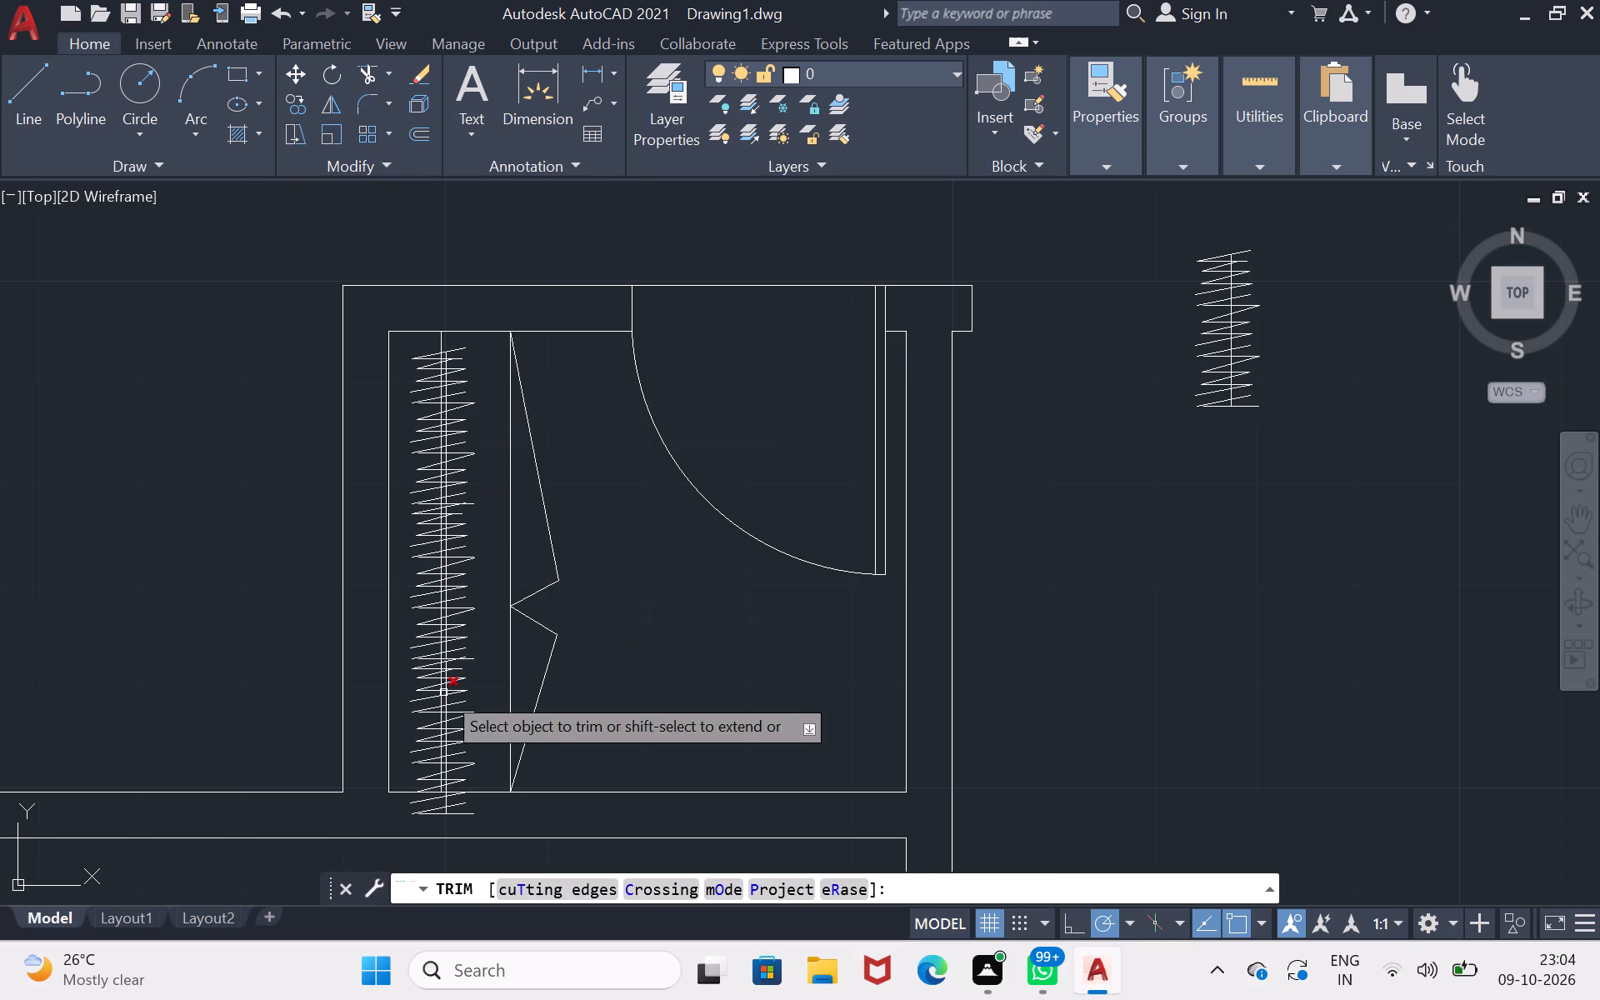
pyautogui.scroll(2, 428, 772)
pyautogui.moveTo(549, 625); pyautogui.dragTo(527, 629)
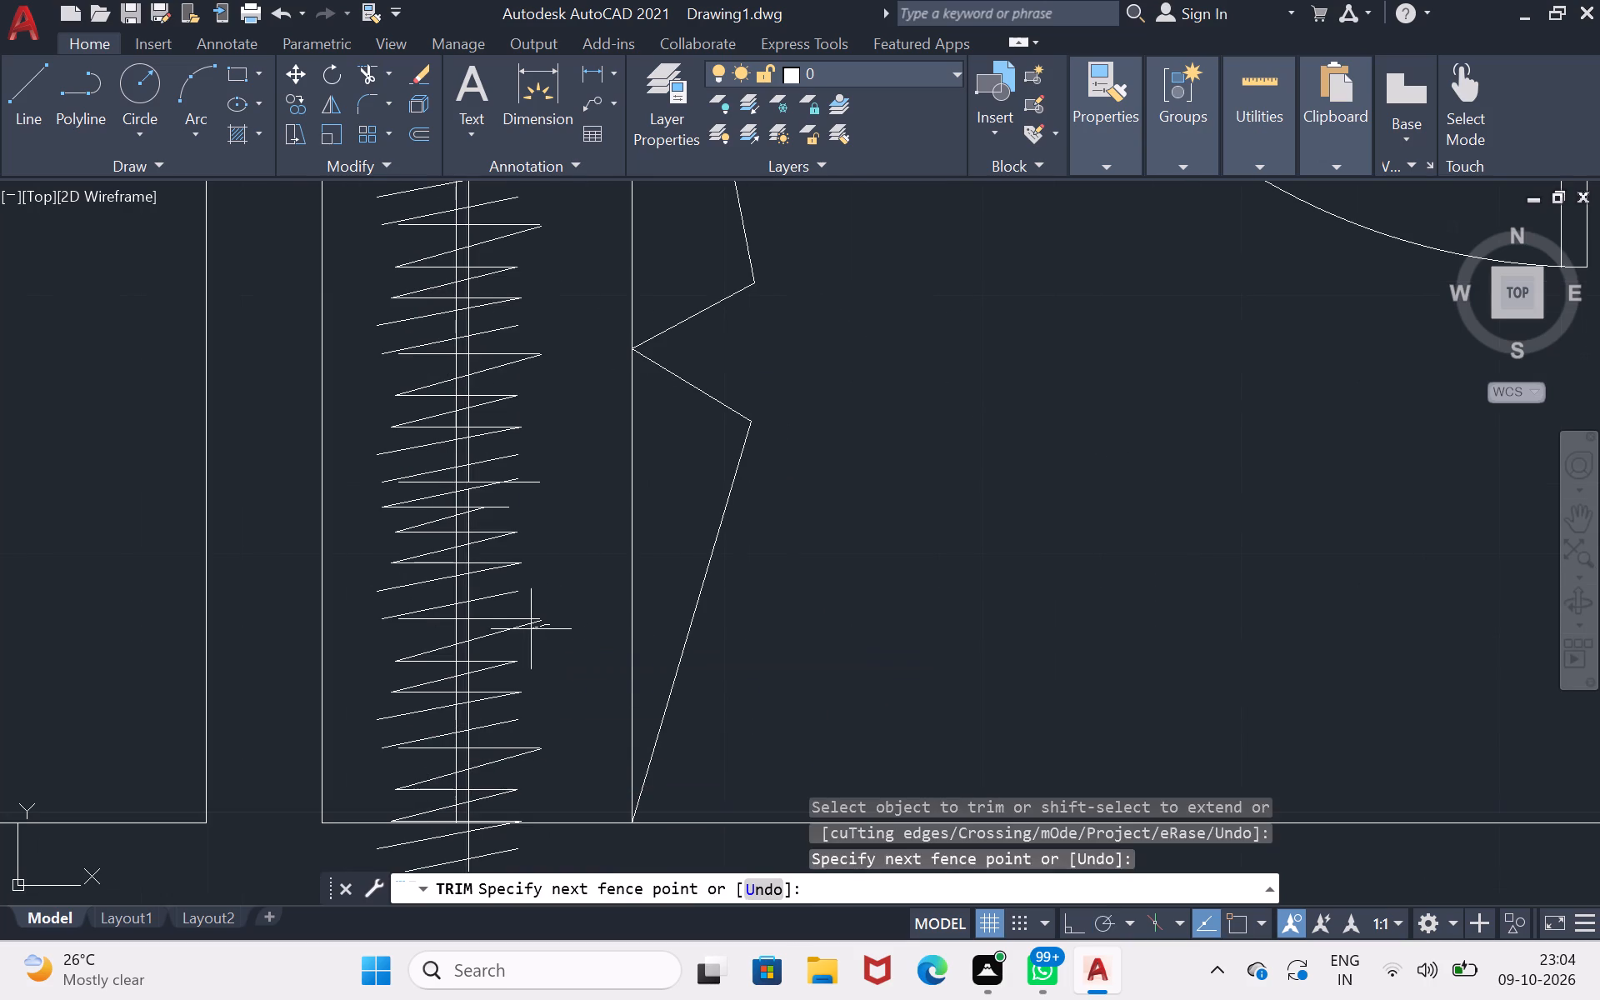
pyautogui.moveTo(527, 629); pyautogui.dragTo(513, 636)
pyautogui.scroll(-1, 502, 807)
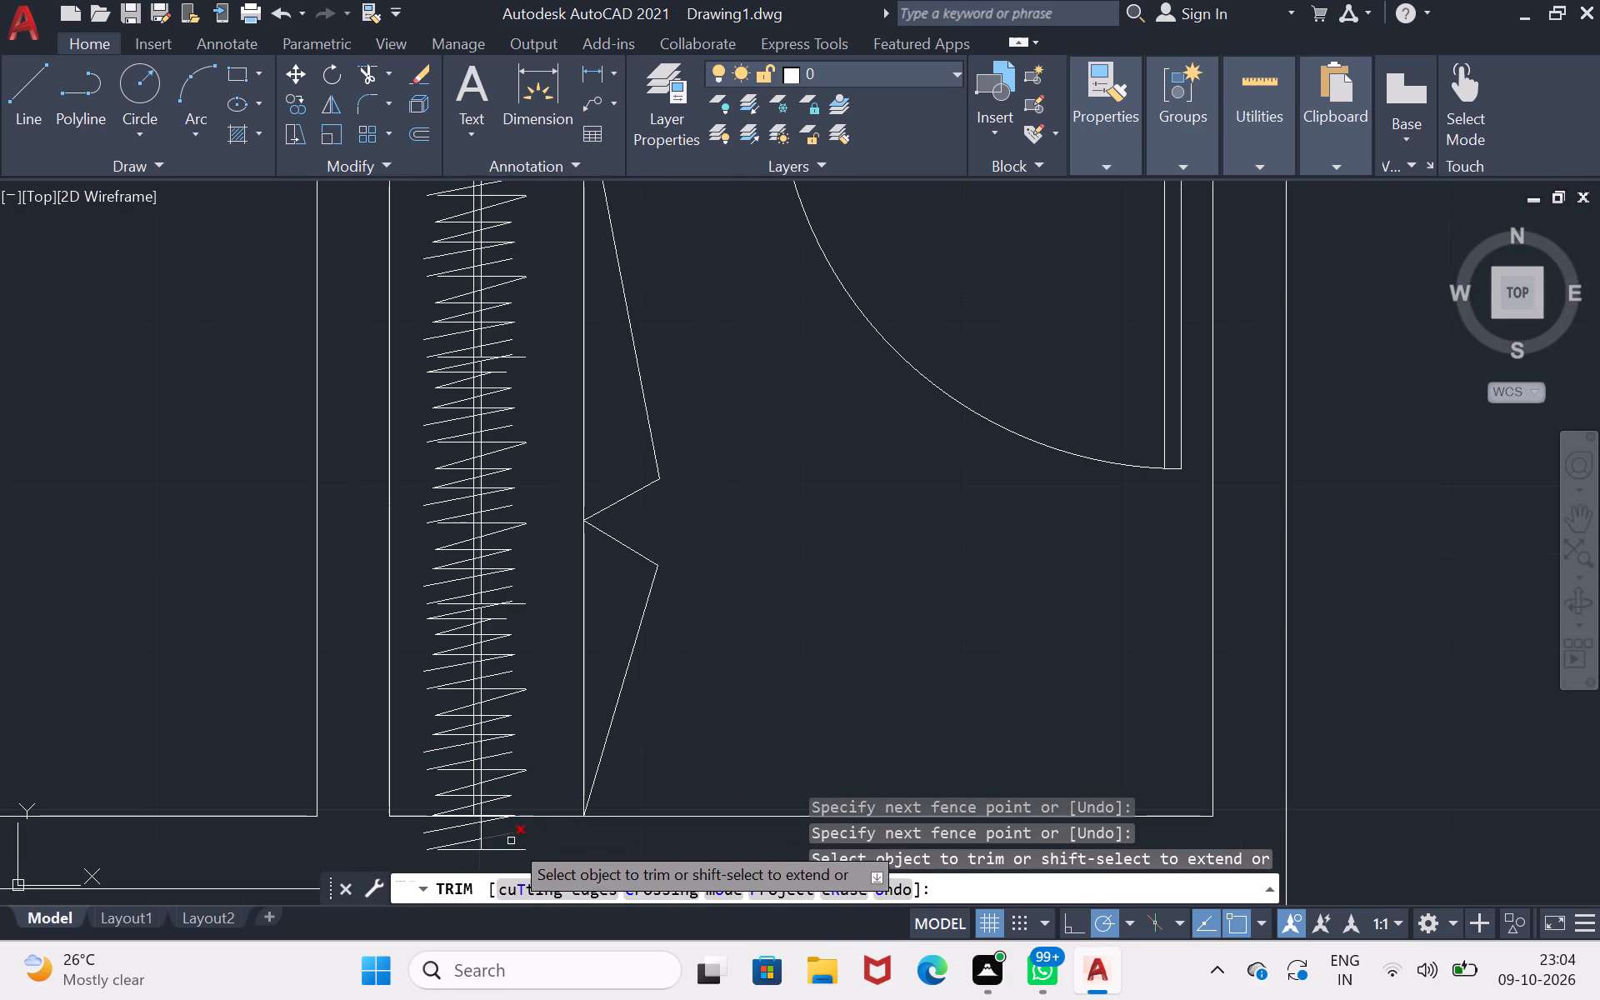
pyautogui.moveTo(490, 874); pyautogui.dragTo(492, 829)
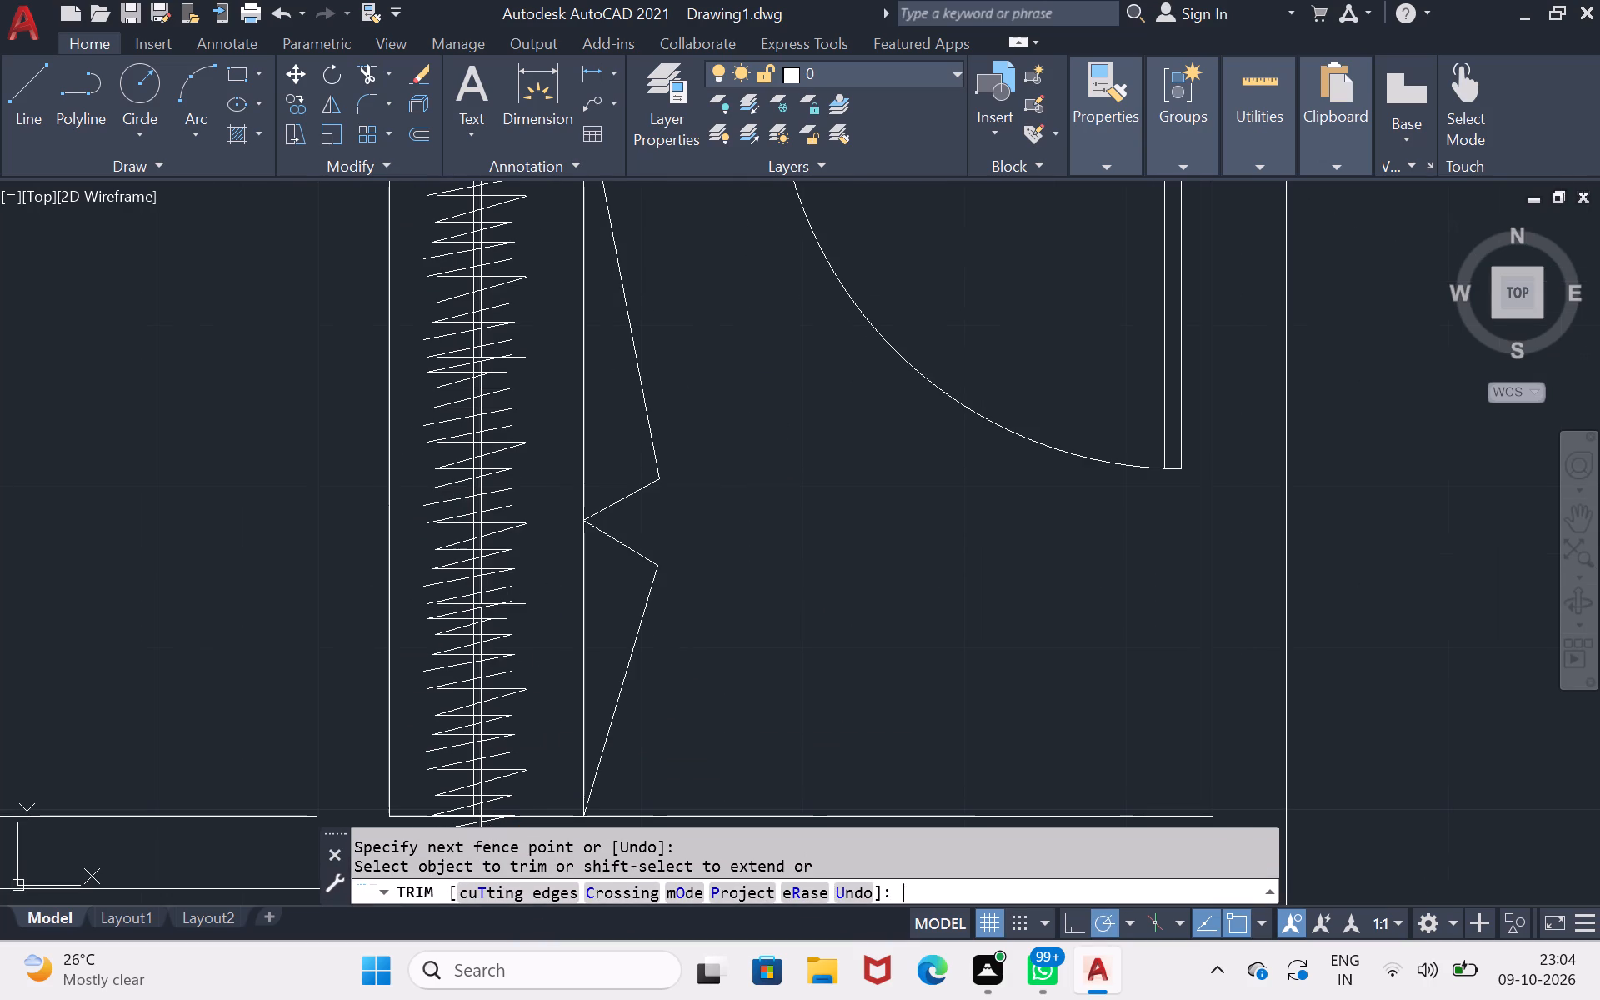
pyautogui.moveTo(487, 828); pyautogui.dragTo(485, 882)
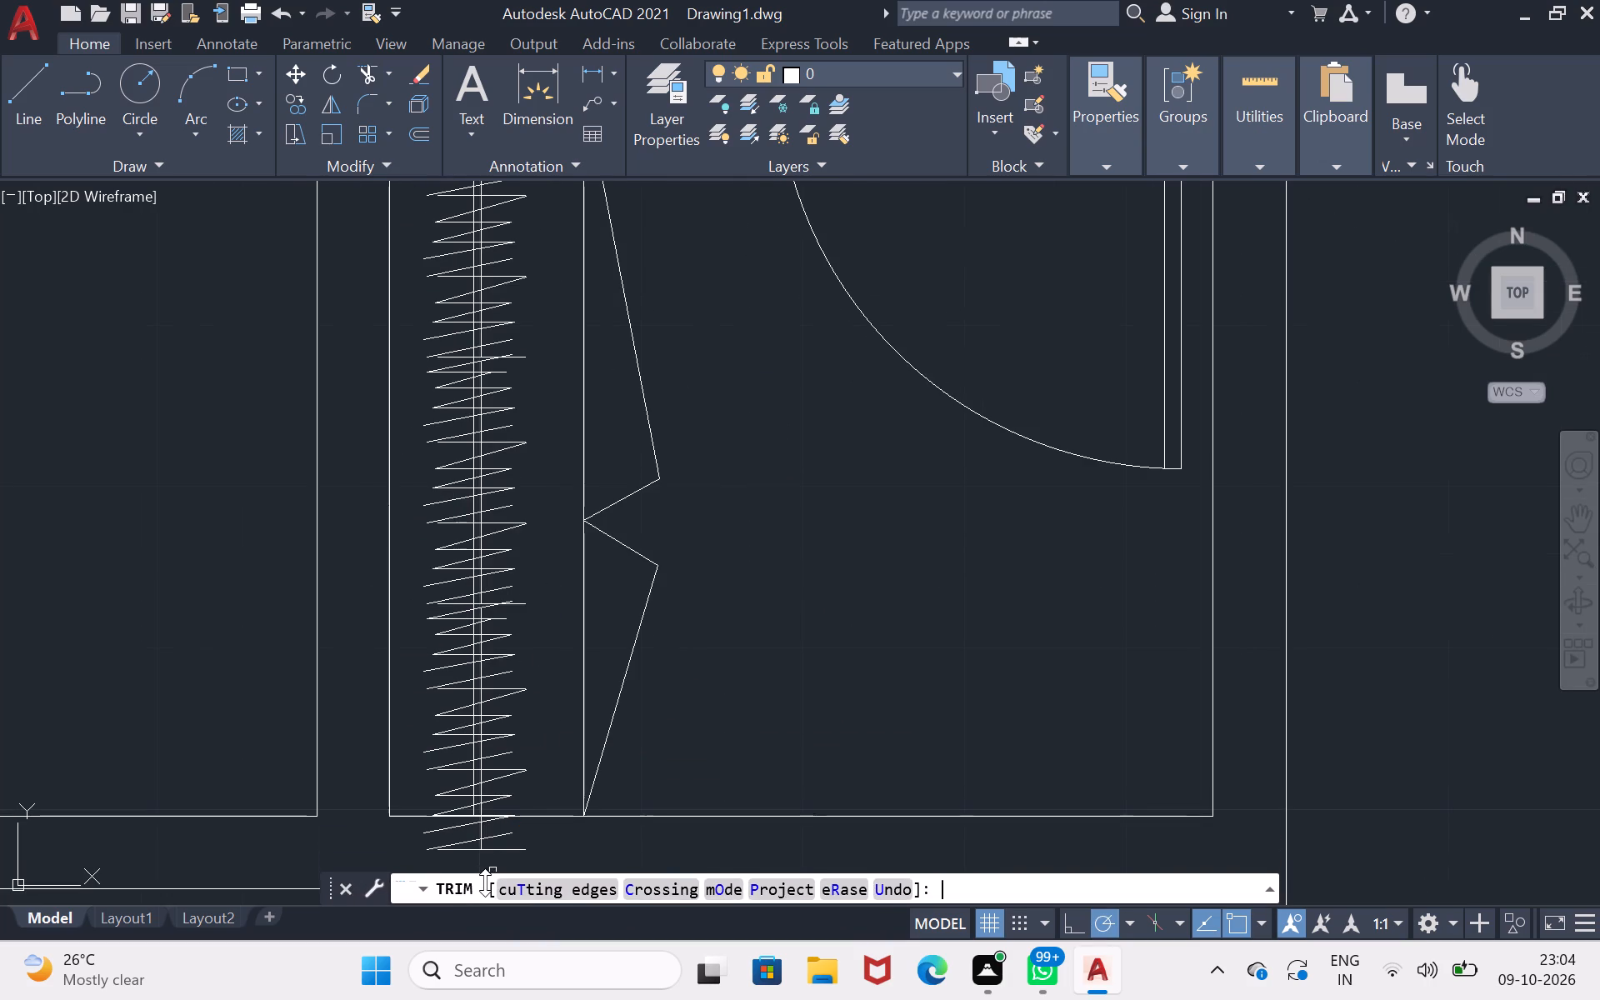
pyautogui.moveTo(485, 882); pyautogui.dragTo(485, 880)
pyautogui.moveTo(491, 851); pyautogui.dragTo(472, 842)
pyautogui.moveTo(505, 830); pyautogui.dragTo(452, 845)
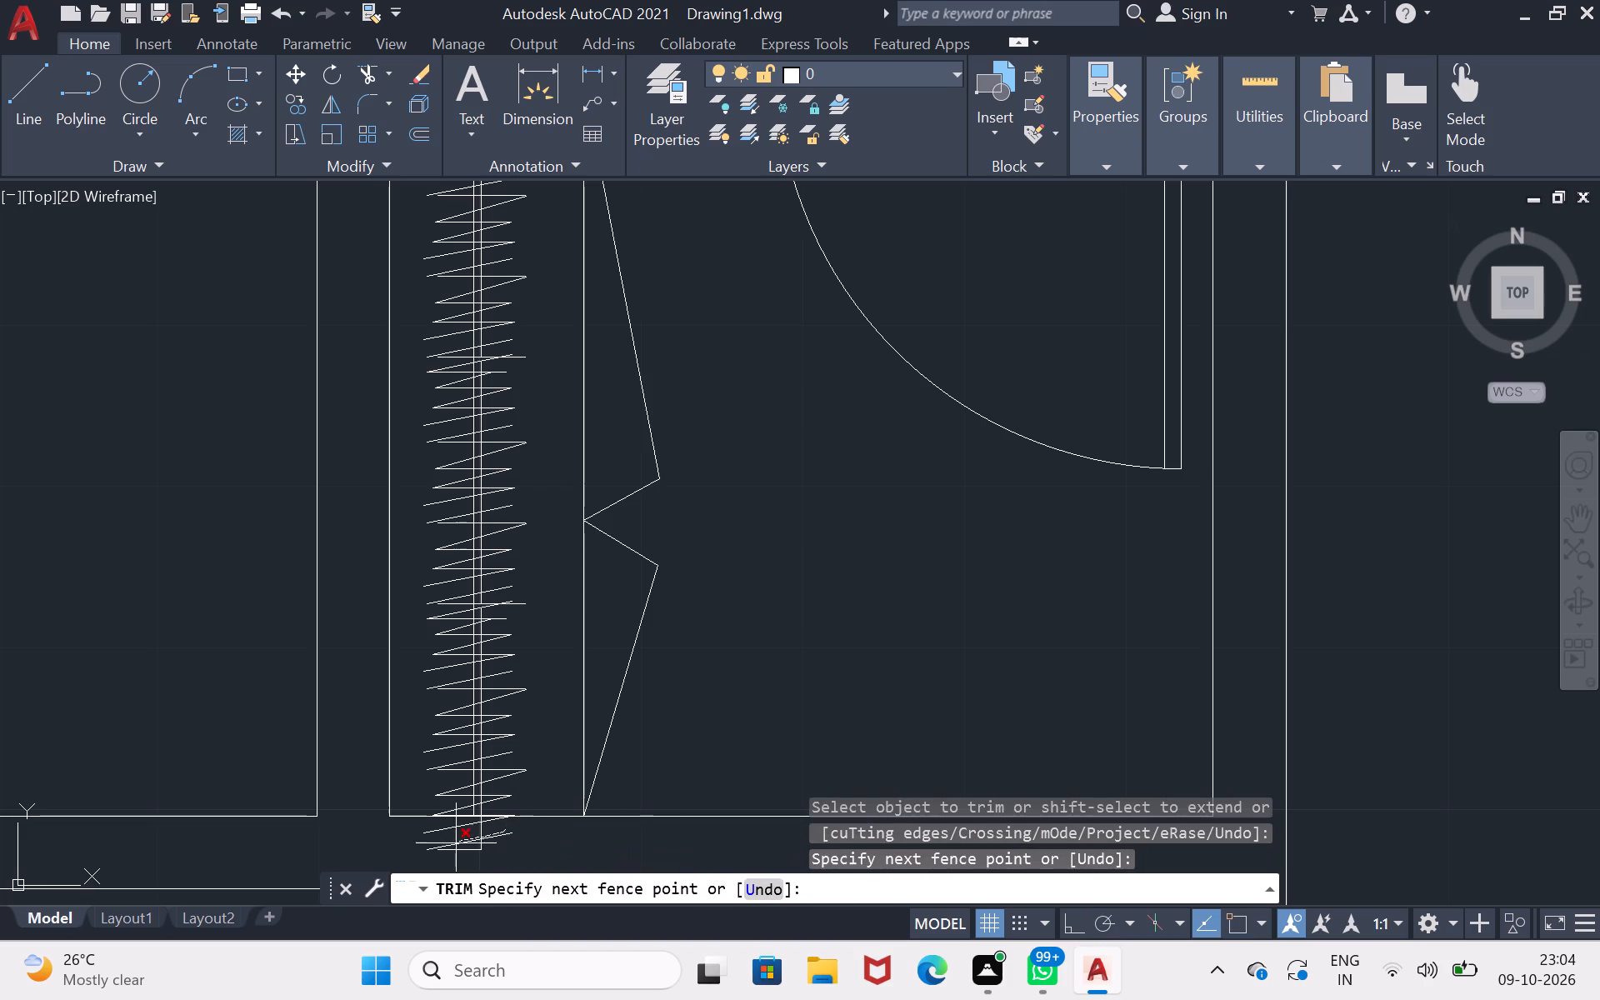
pyautogui.moveTo(452, 845); pyautogui.dragTo(487, 842)
pyautogui.moveTo(487, 842); pyautogui.dragTo(492, 843)
pyautogui.moveTo(489, 842); pyautogui.dragTo(472, 848)
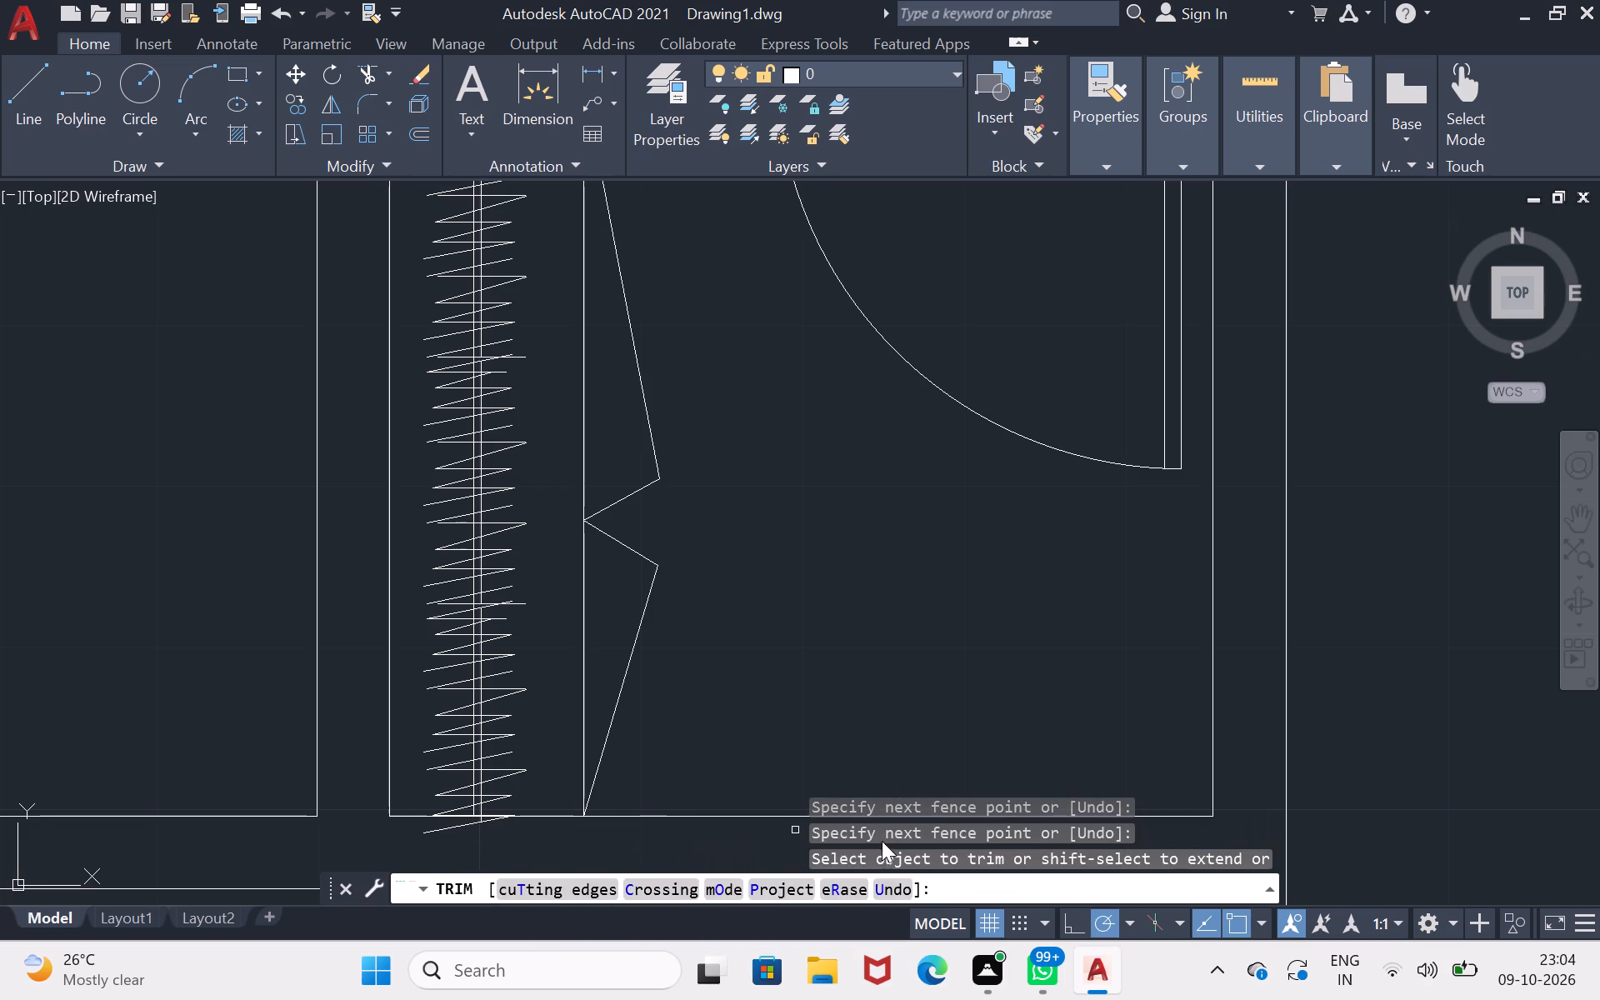
pyautogui.moveTo(480, 837); pyautogui.dragTo(477, 827)
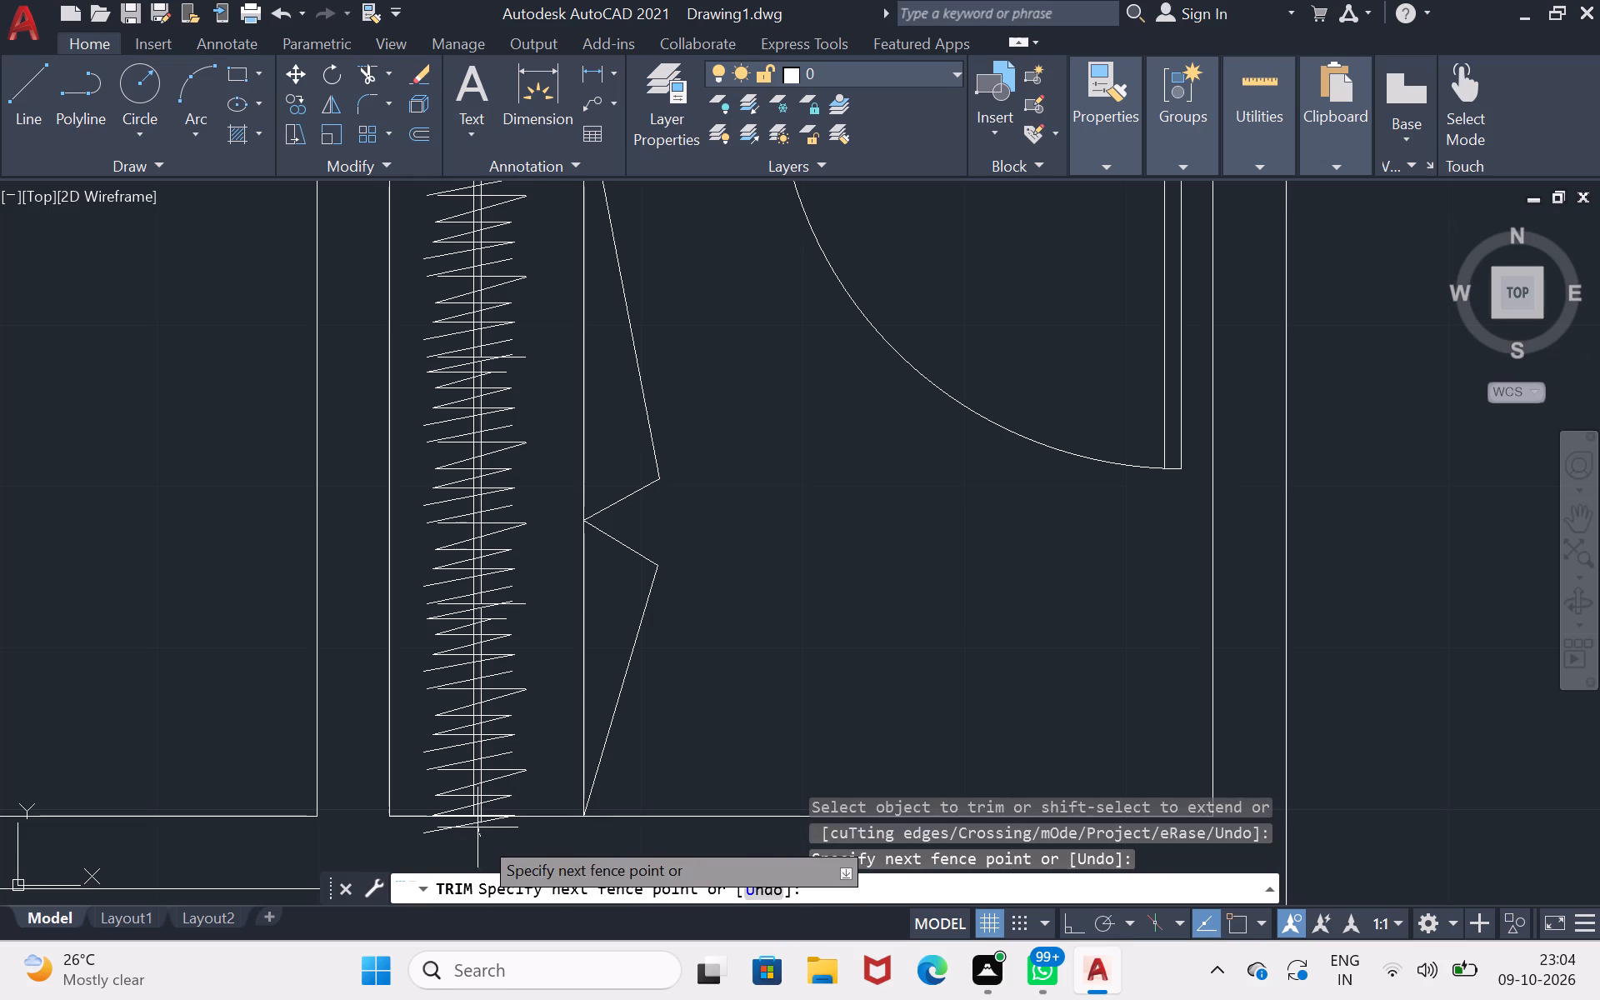
pyautogui.moveTo(477, 827); pyautogui.dragTo(477, 826)
pyautogui.moveTo(468, 842); pyautogui.dragTo(467, 827)
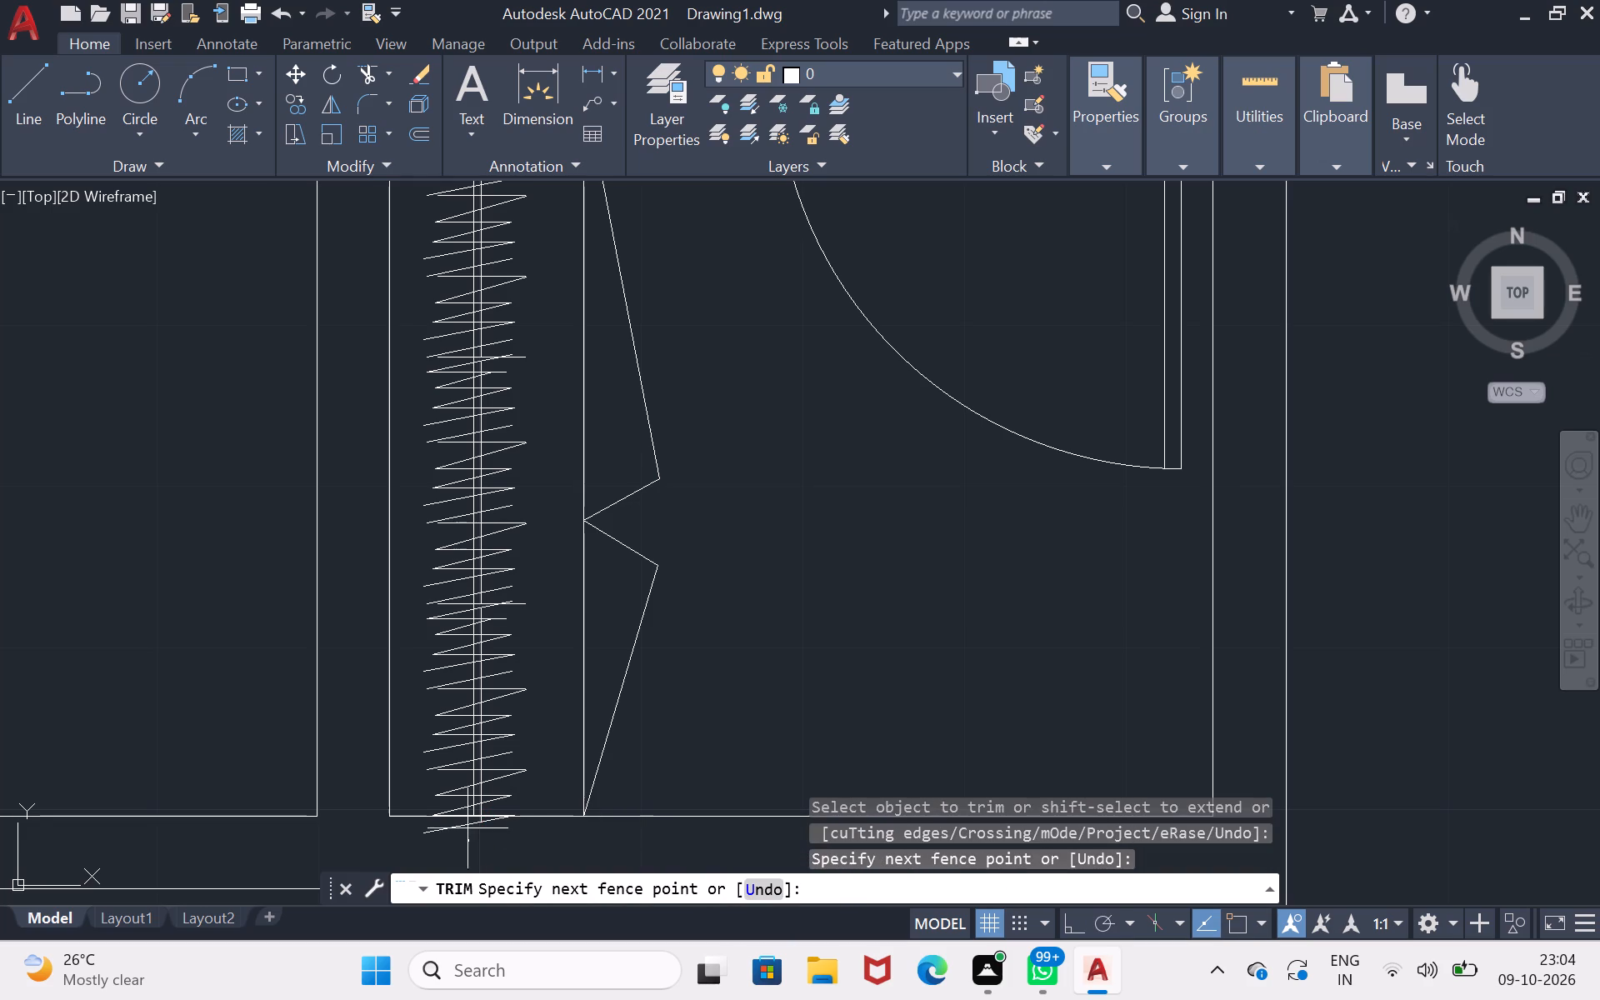
pyautogui.moveTo(467, 827); pyautogui.dragTo(465, 824)
pyautogui.doubleClick(486, 826)
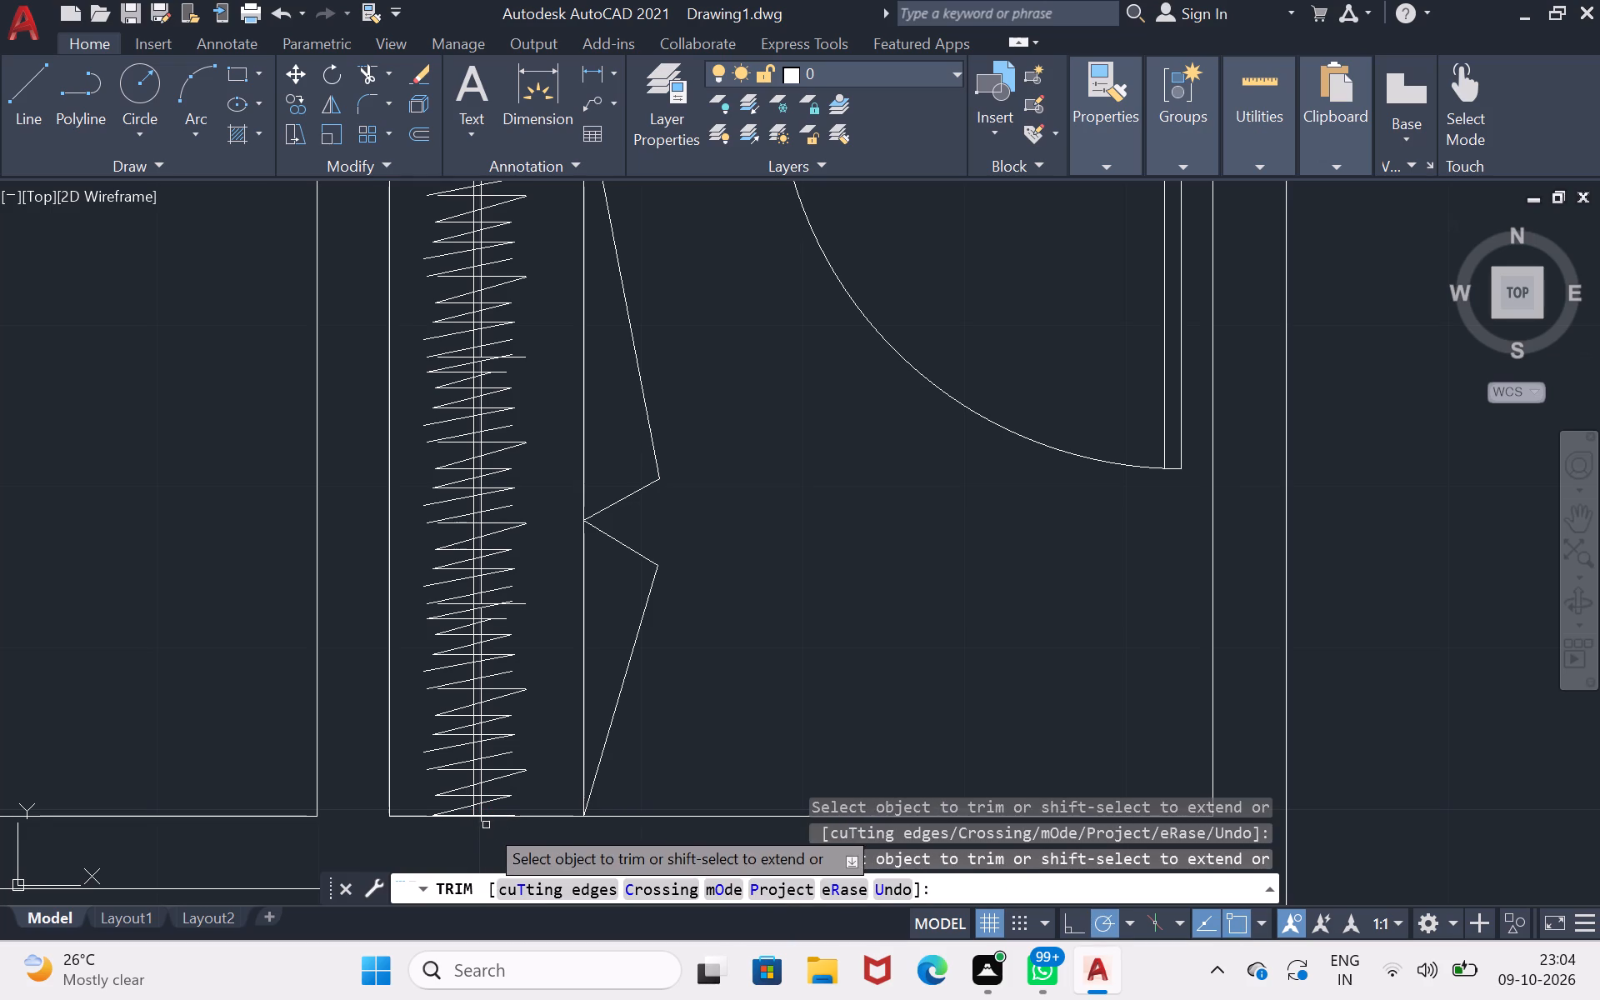
# Trim the leftover hanger strokes and rail stubs between the lowest full zigzag stroke and the room's south wall line.
pyautogui.scroll(2, 460, 810)
pyautogui.click(464, 825)
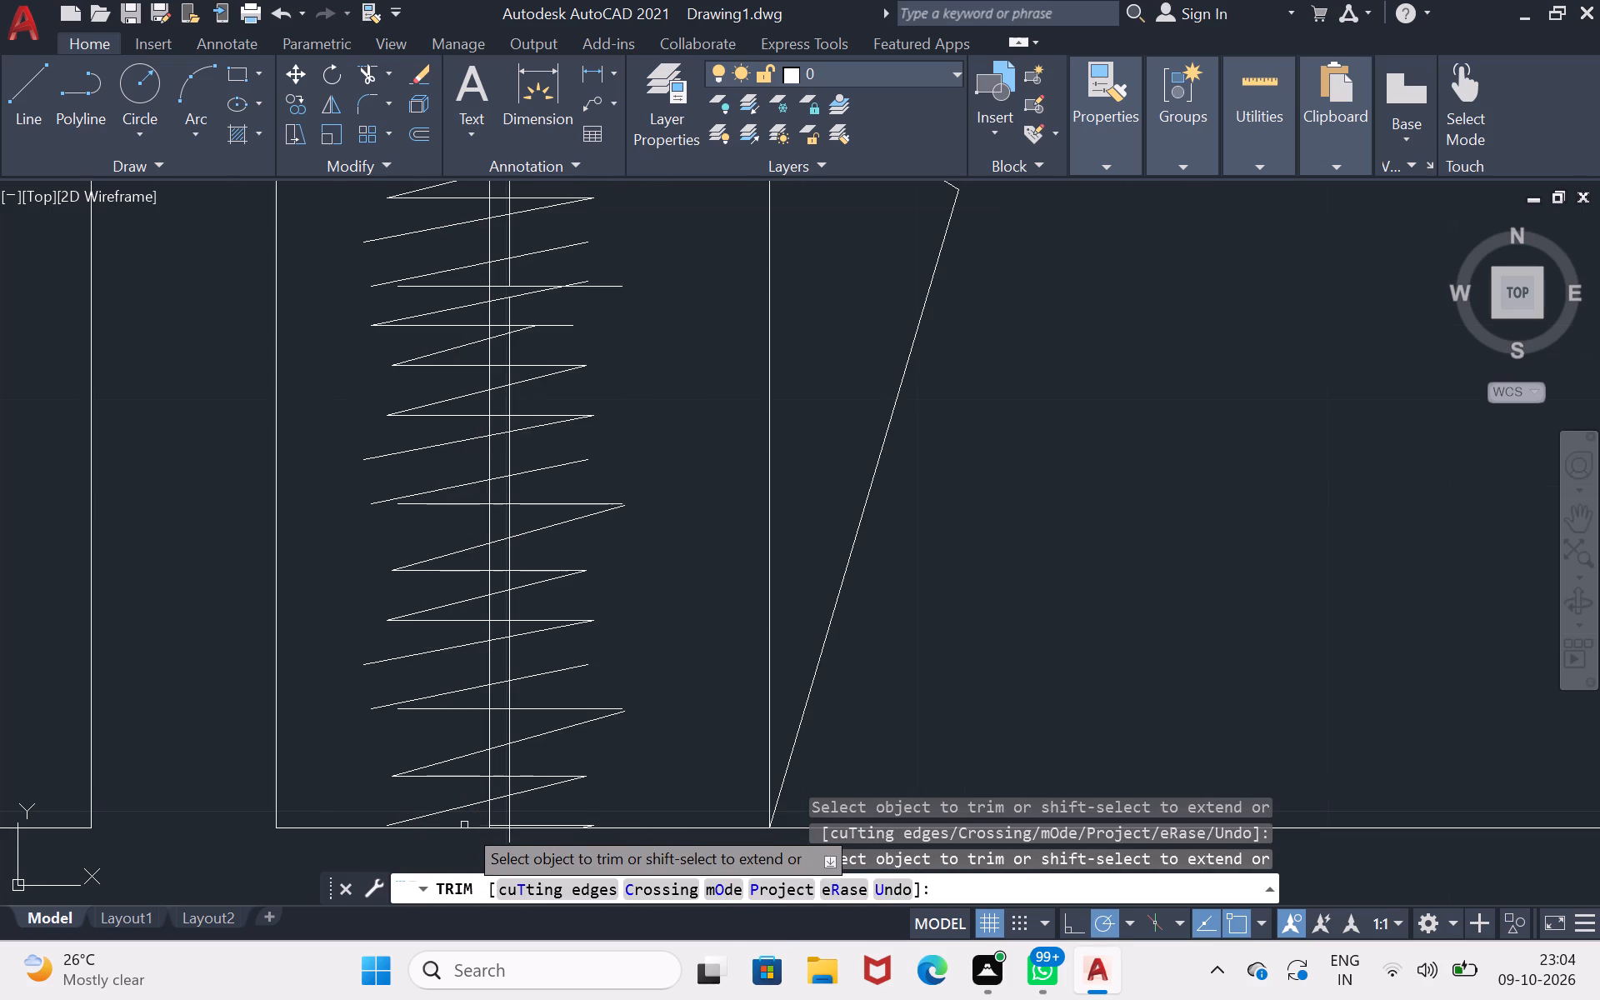
pyautogui.click(447, 810)
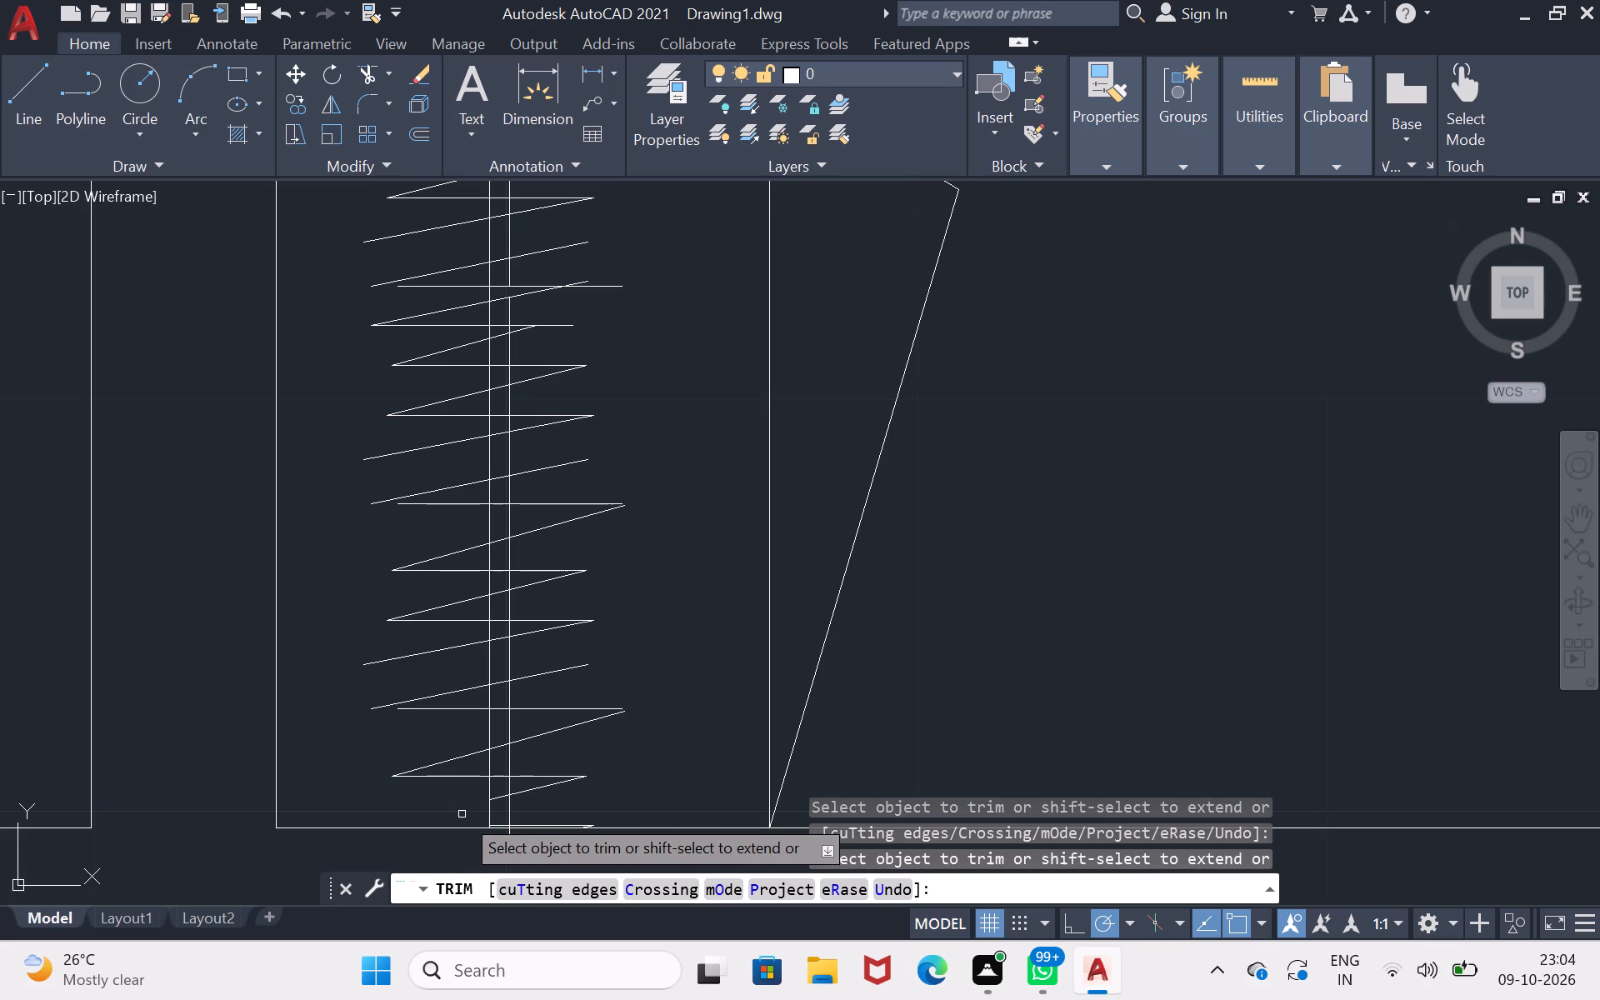
pyautogui.click(489, 823)
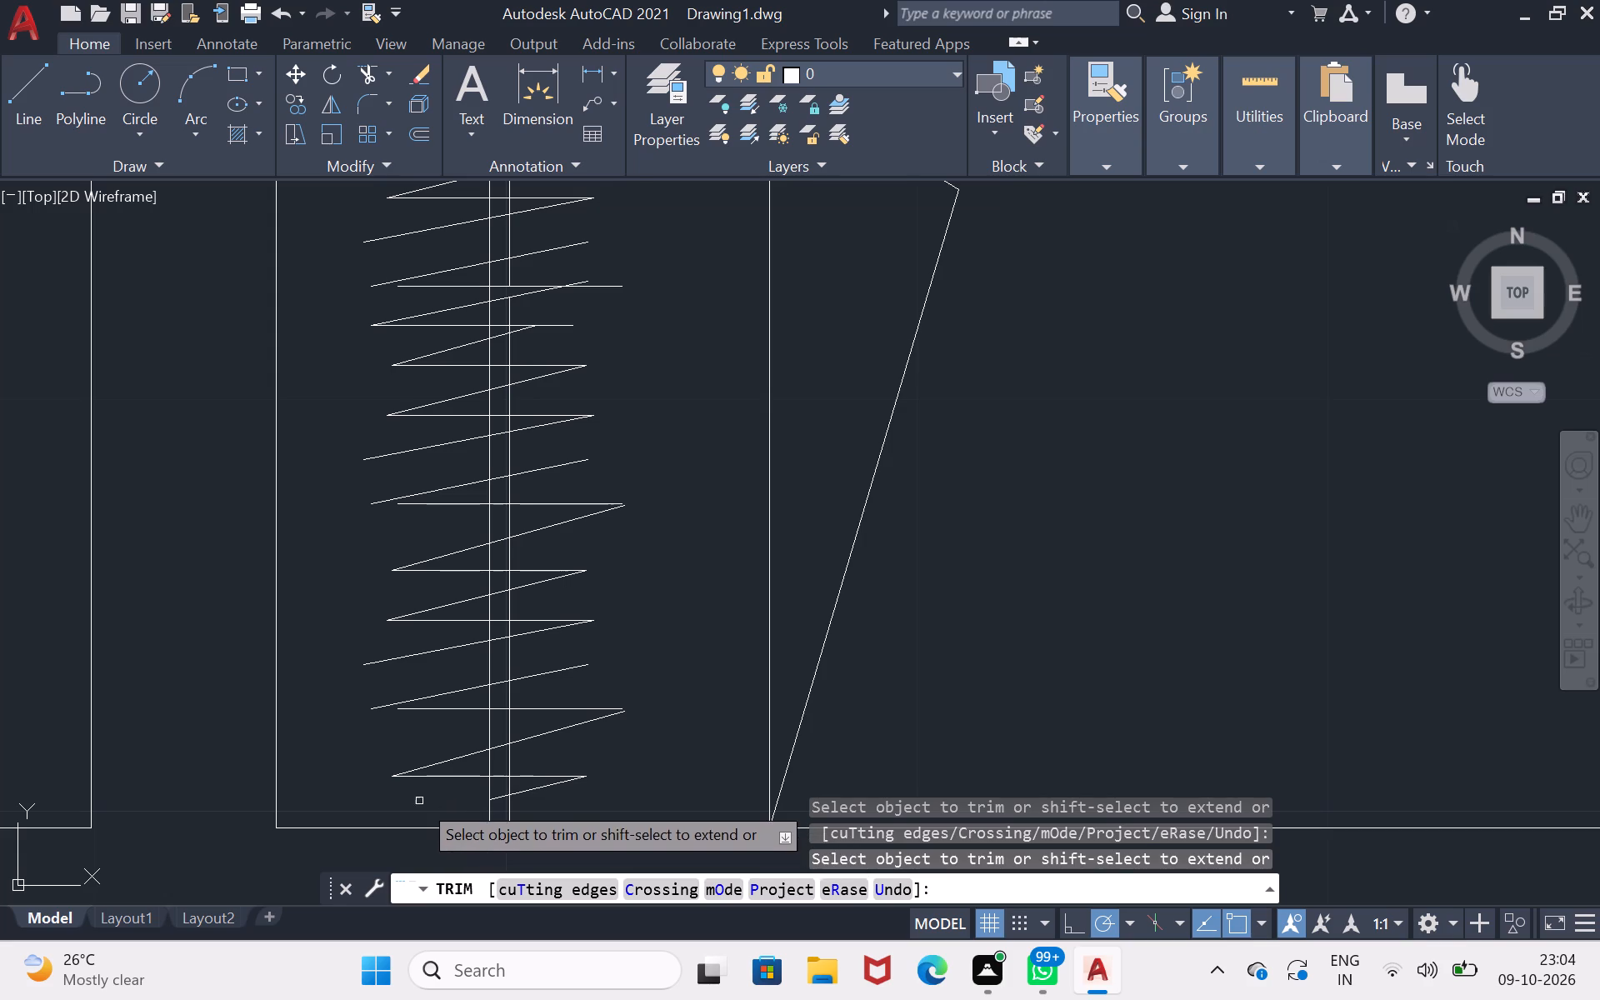
pyautogui.moveTo(415, 797); pyautogui.dragTo(562, 775)
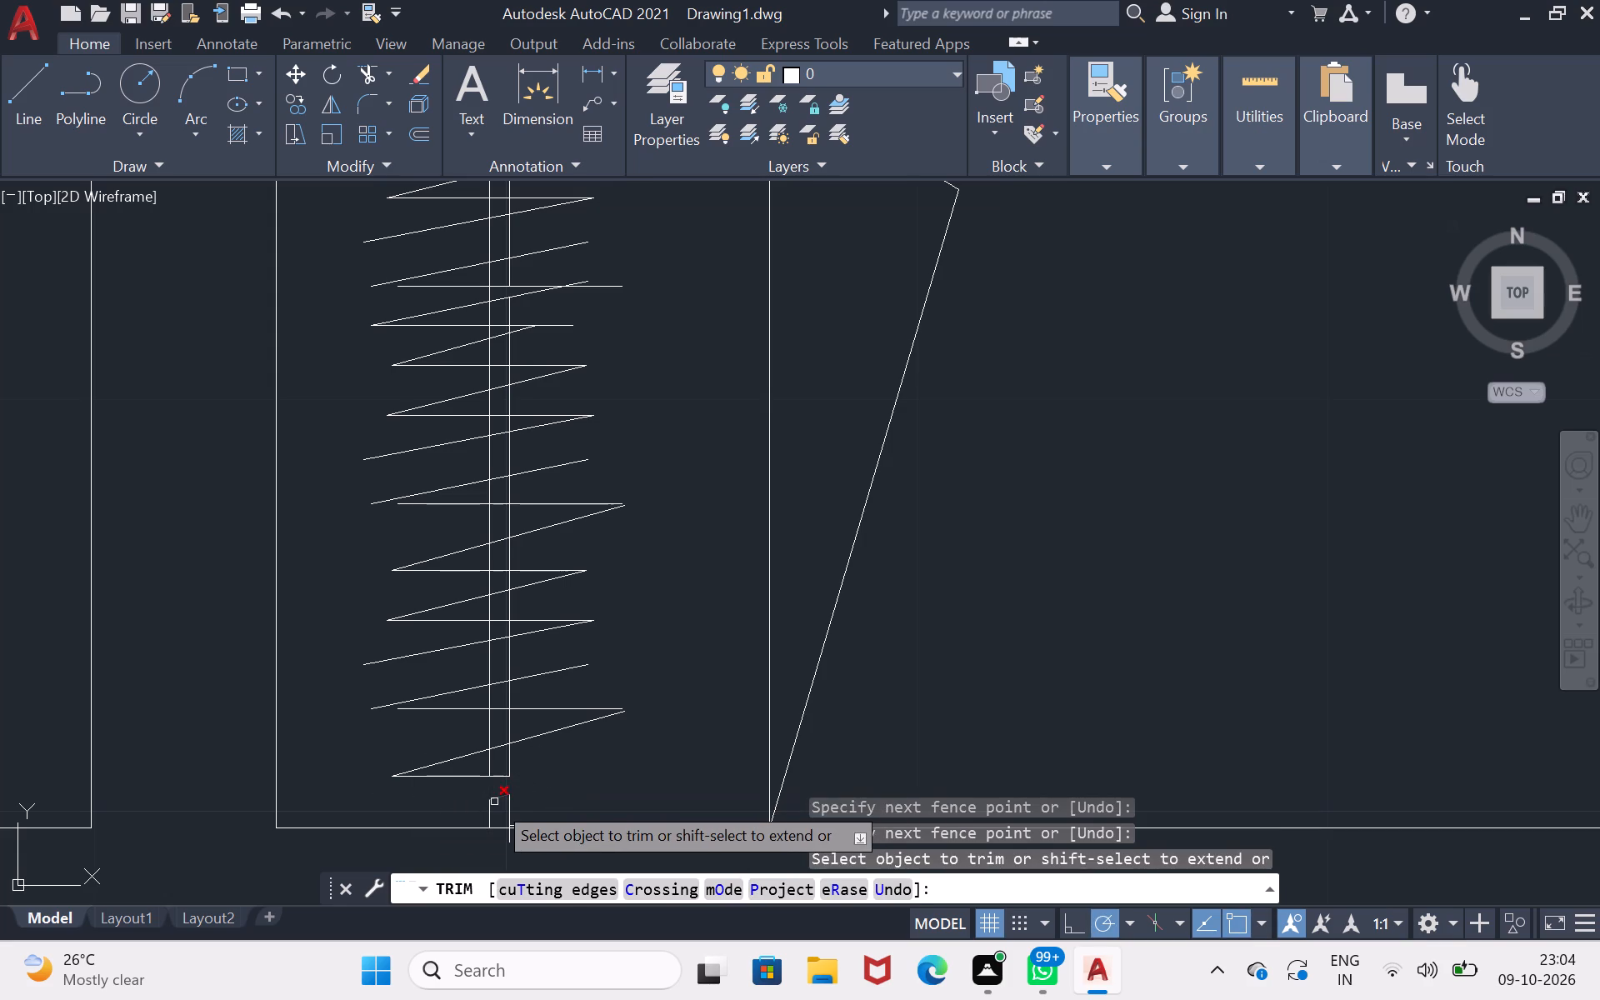
pyautogui.moveTo(496, 789); pyautogui.dragTo(526, 807)
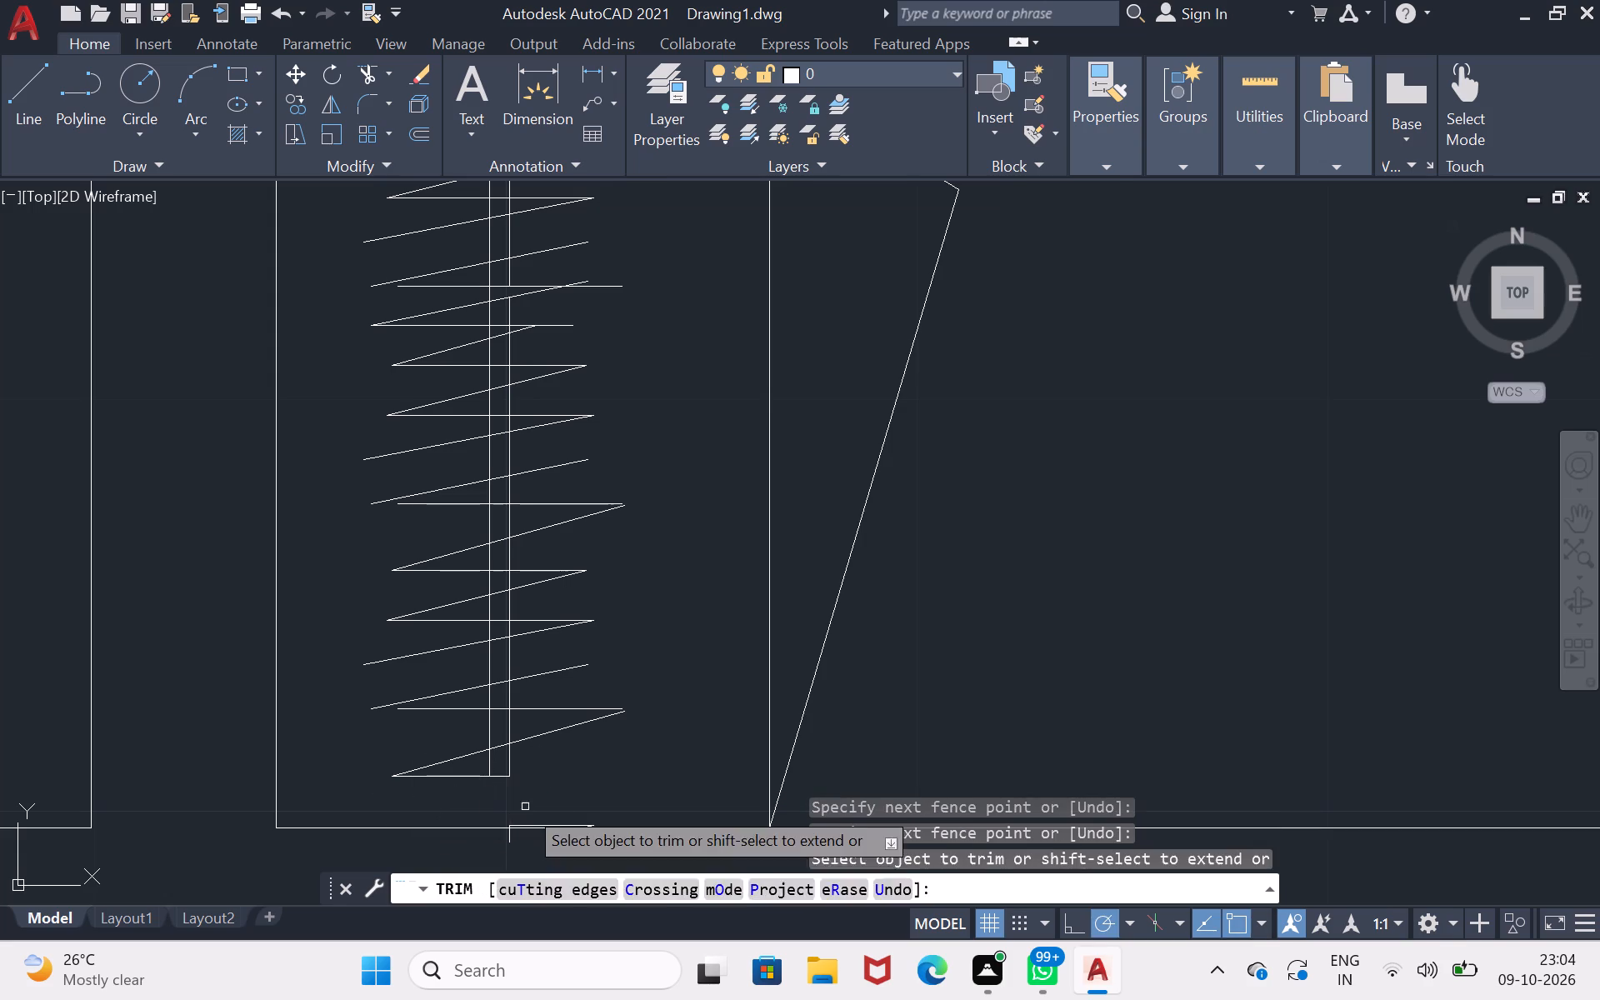
pyautogui.click(509, 839)
pyautogui.scroll(2, 545, 829)
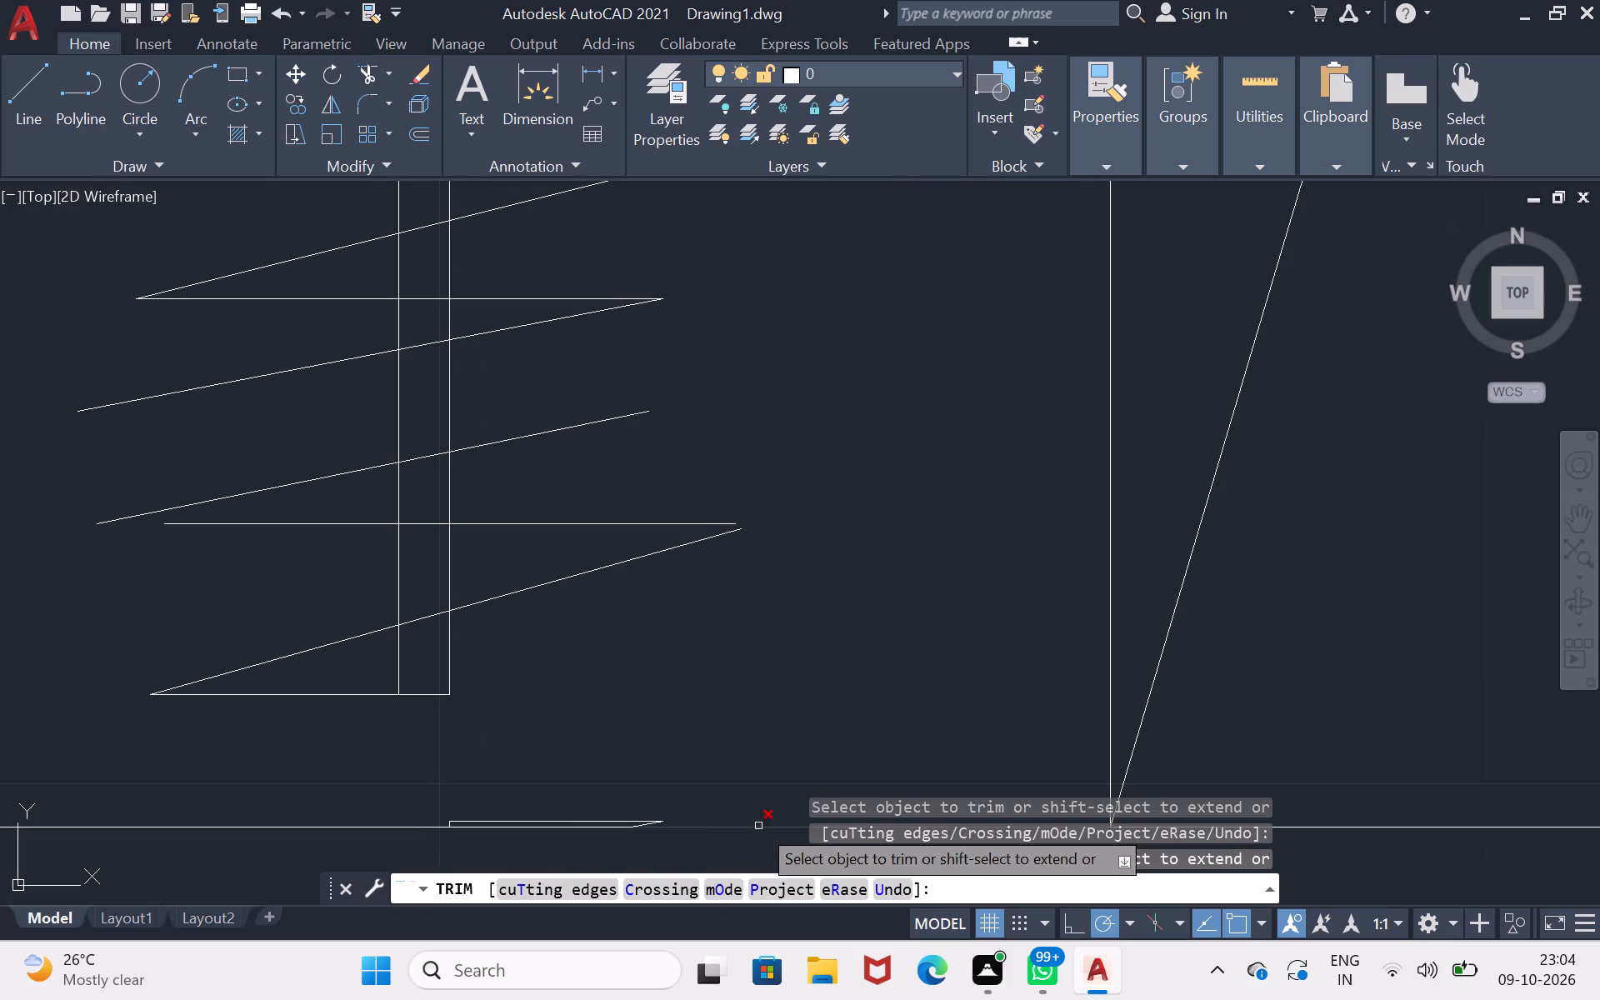
pyautogui.click(657, 822)
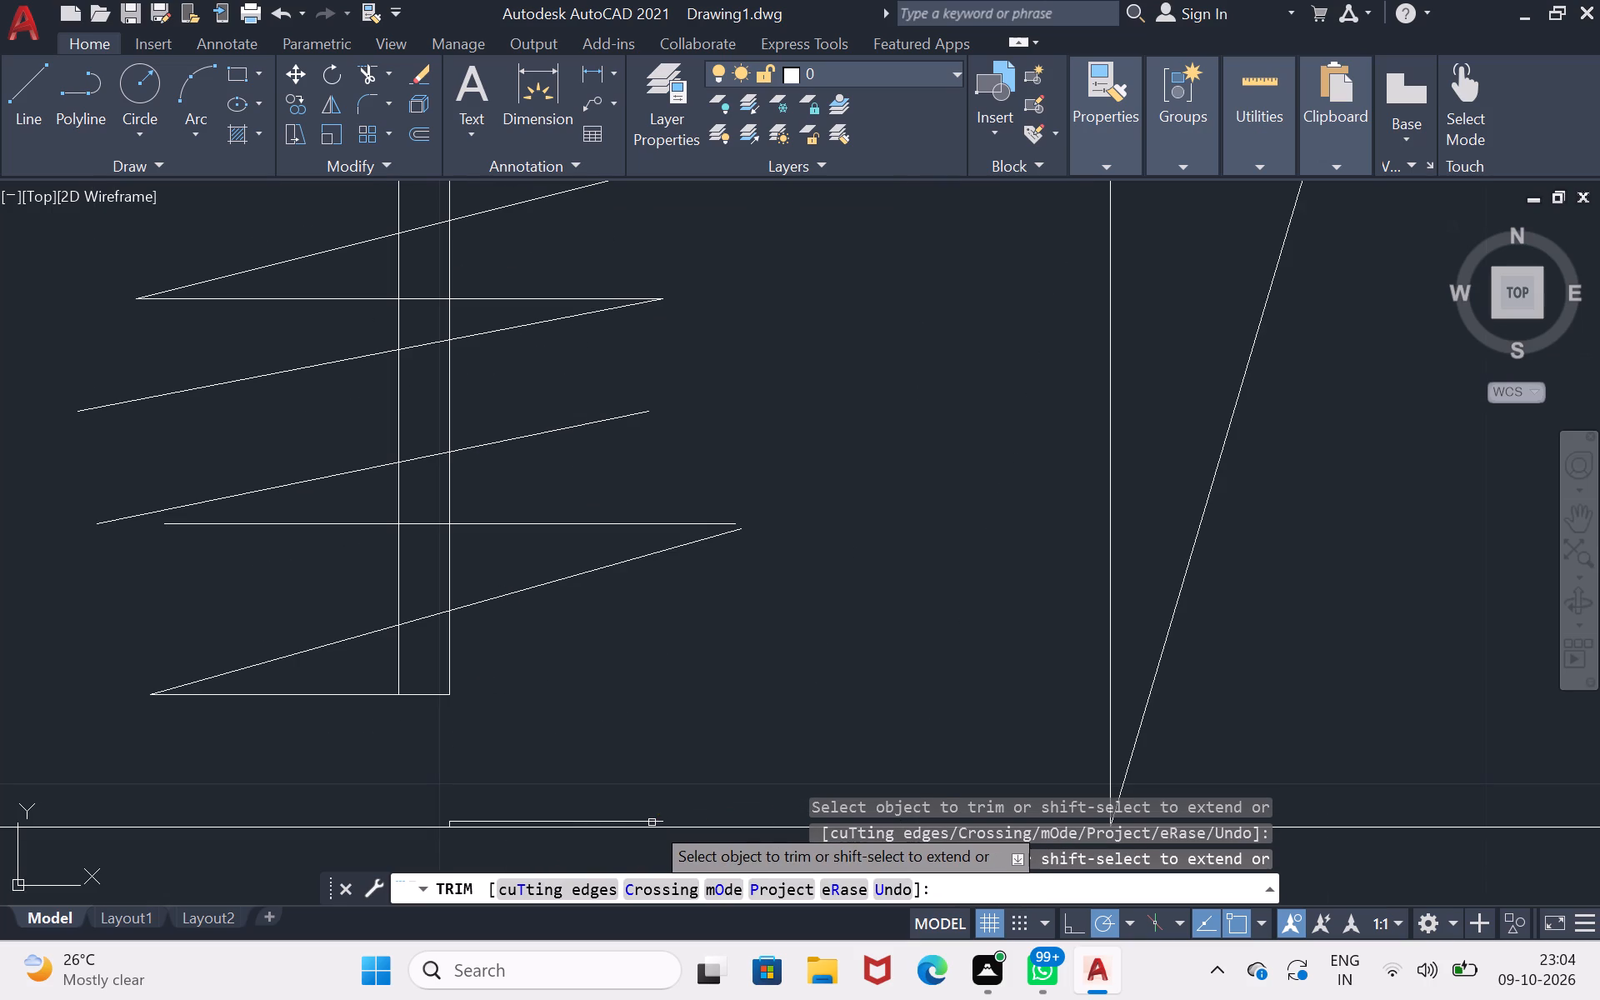
pyautogui.click(647, 822)
pyautogui.scroll(1, 427, 822)
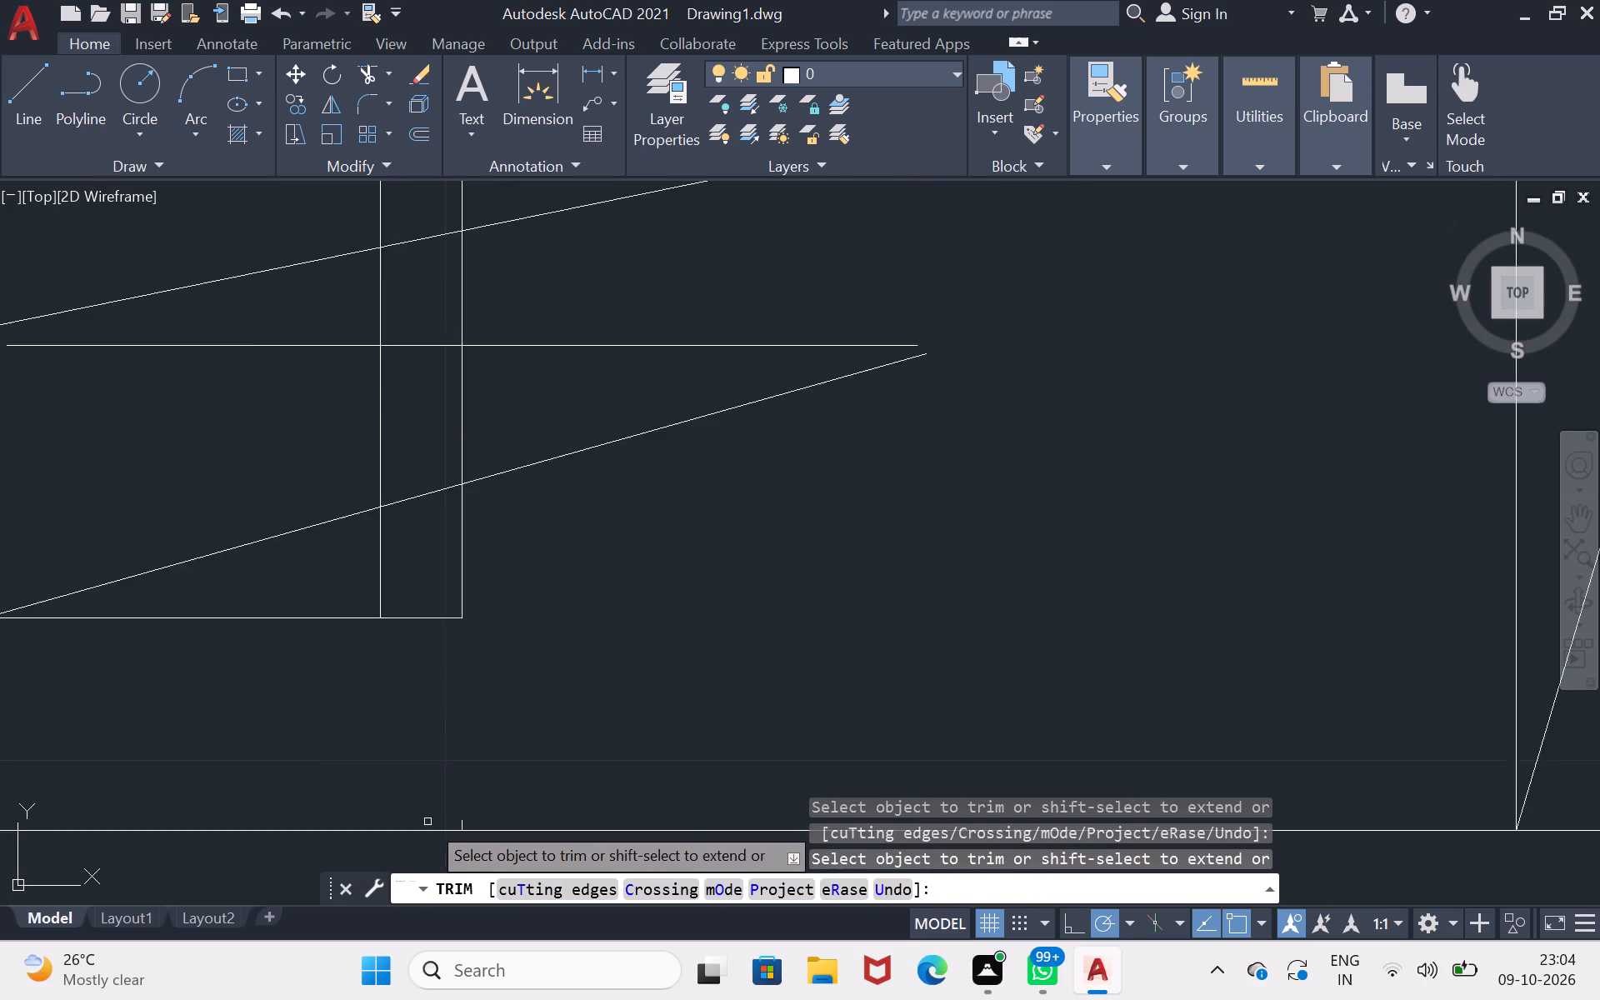
pyautogui.scroll(1, 427, 822)
pyautogui.click(480, 825)
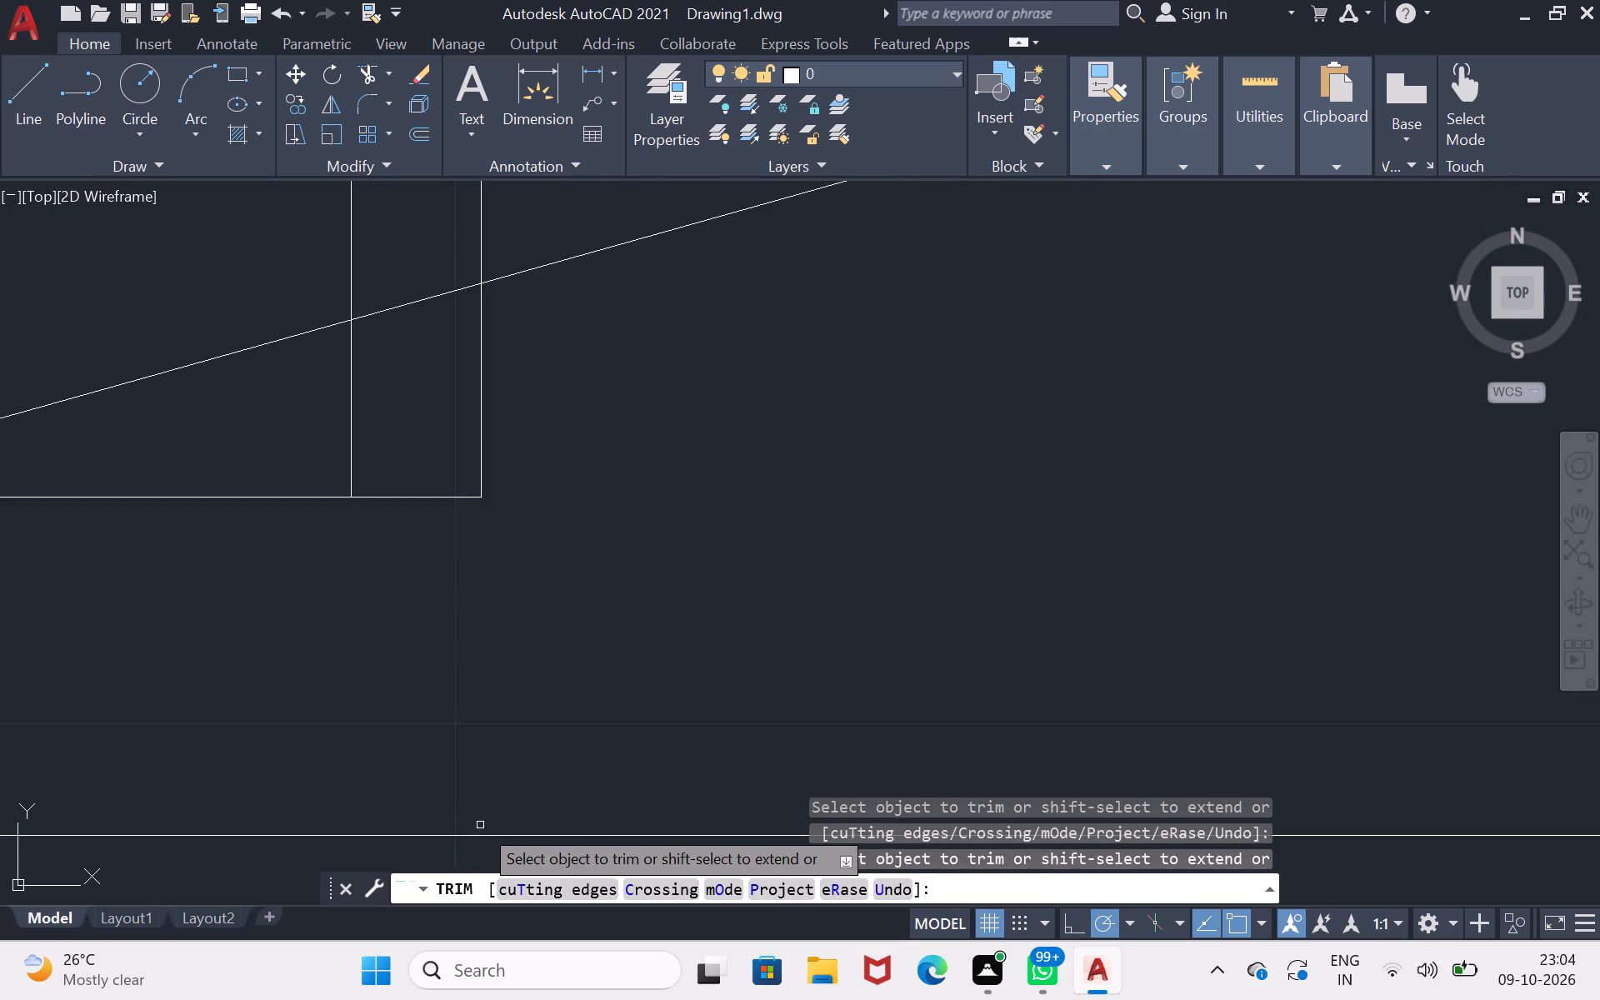
# Trim both rail lines across the gap between two sloping hanger strokes near the wardrobe's south end.
pyautogui.scroll(-4, 491, 562)
pyautogui.moveTo(587, 437); pyautogui.dragTo(576, 437)
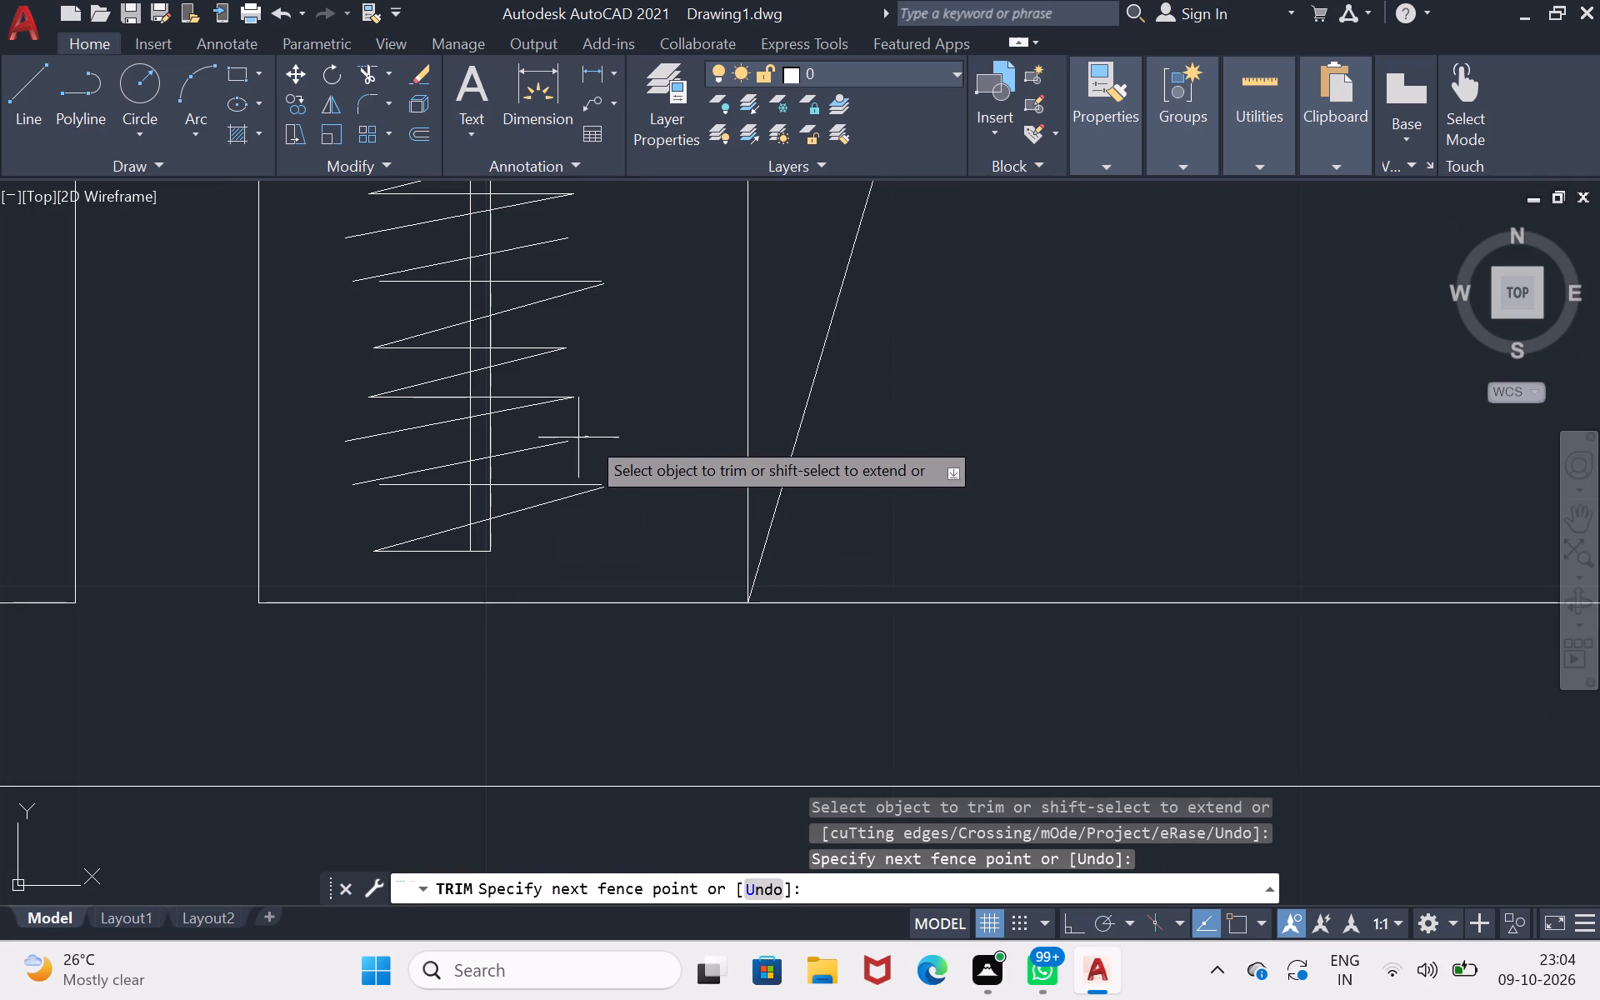
pyautogui.moveTo(576, 437); pyautogui.dragTo(423, 480)
pyautogui.moveTo(589, 416); pyautogui.dragTo(419, 467, button='right')
pyautogui.click(630, 408)
pyautogui.moveTo(627, 409); pyautogui.dragTo(502, 445)
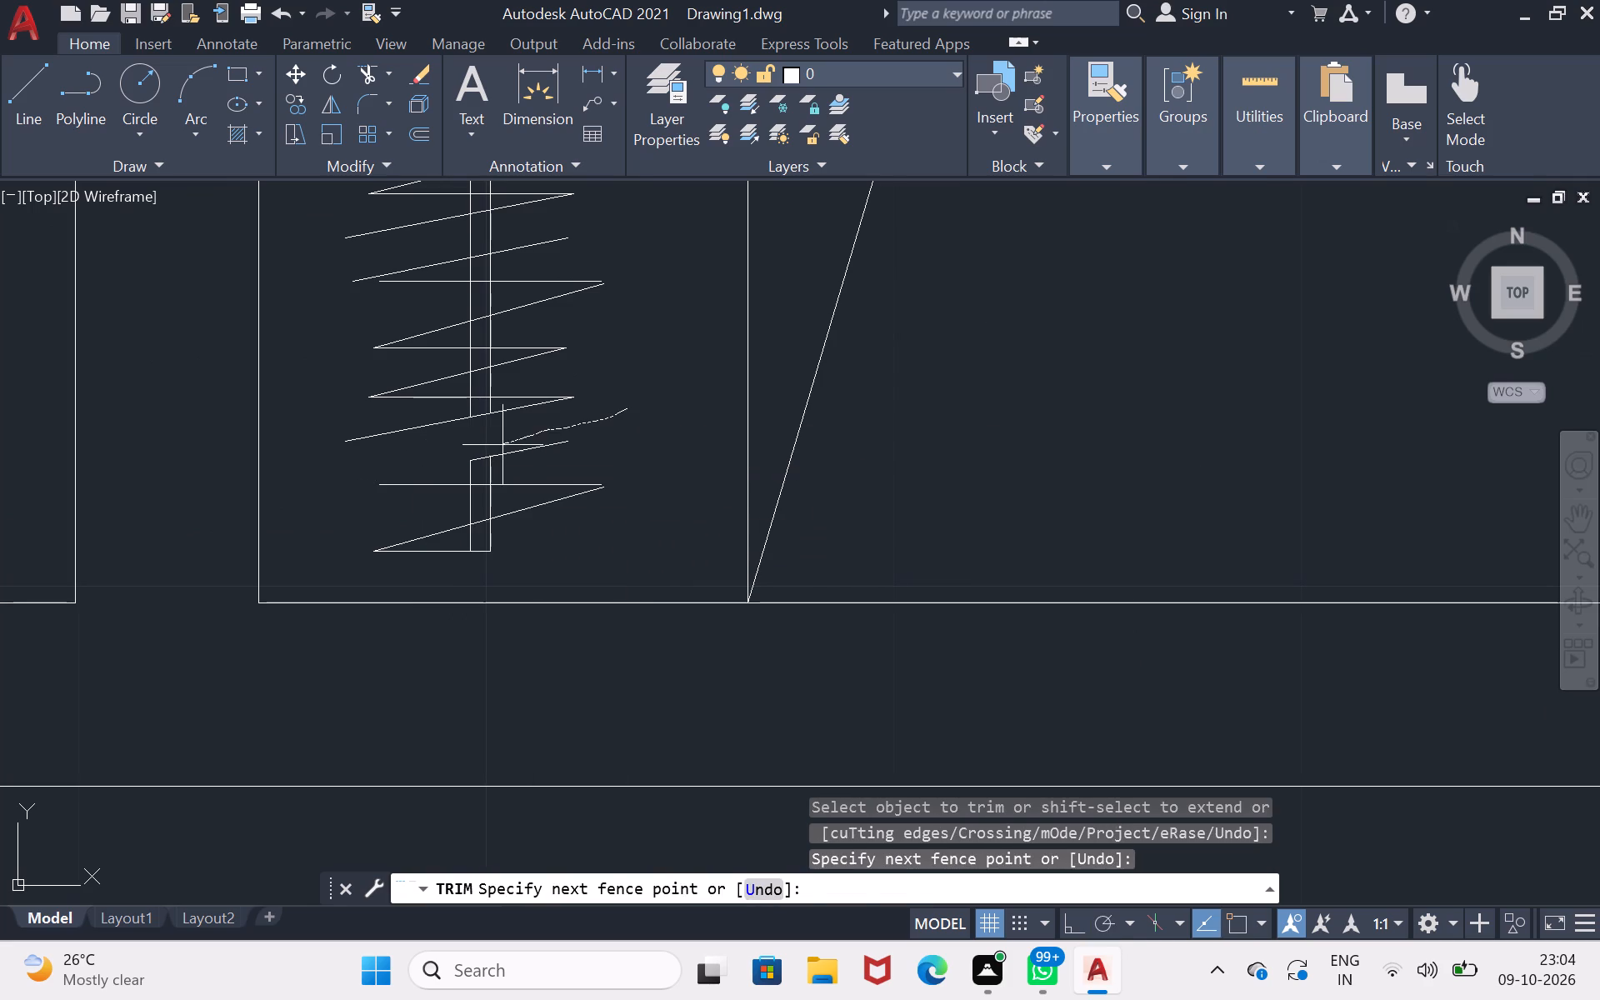
pyautogui.moveTo(502, 445); pyautogui.dragTo(501, 446)
pyautogui.press('Escape')
# Erase the detached hanger strokes and rail pieces below the cut, including the remaining short horizontal line.
pyautogui.moveTo(560, 432); pyautogui.dragTo(337, 527)
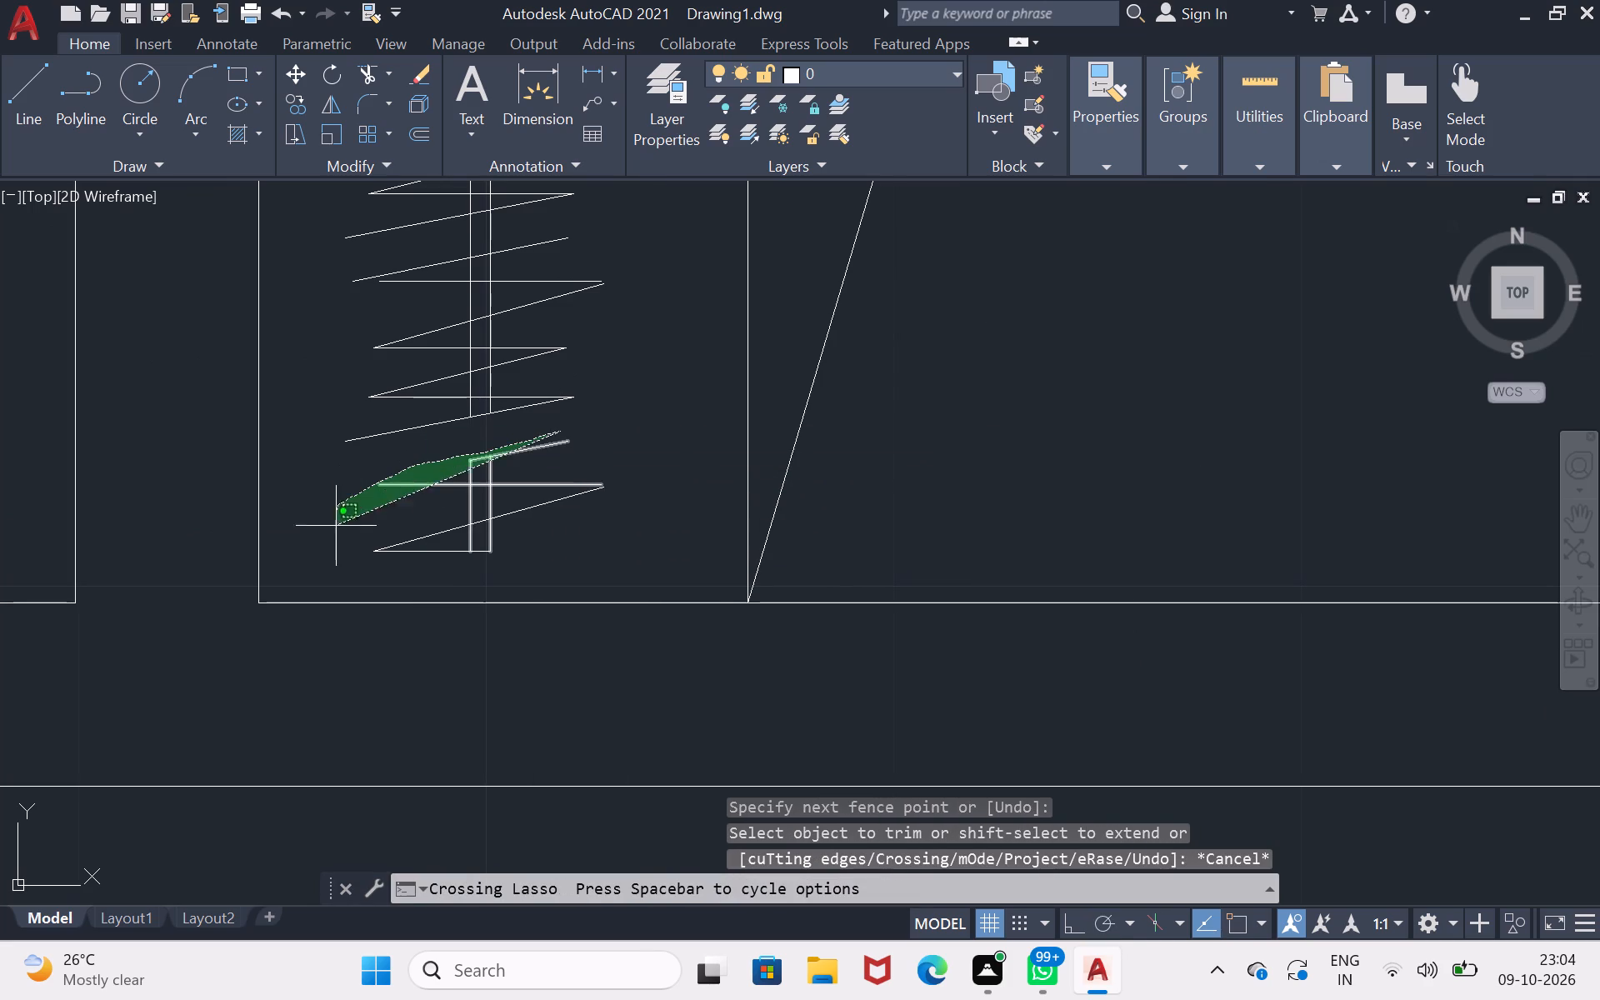
pyautogui.moveTo(337, 527); pyautogui.dragTo(597, 482)
pyautogui.rightClick(610, 475)
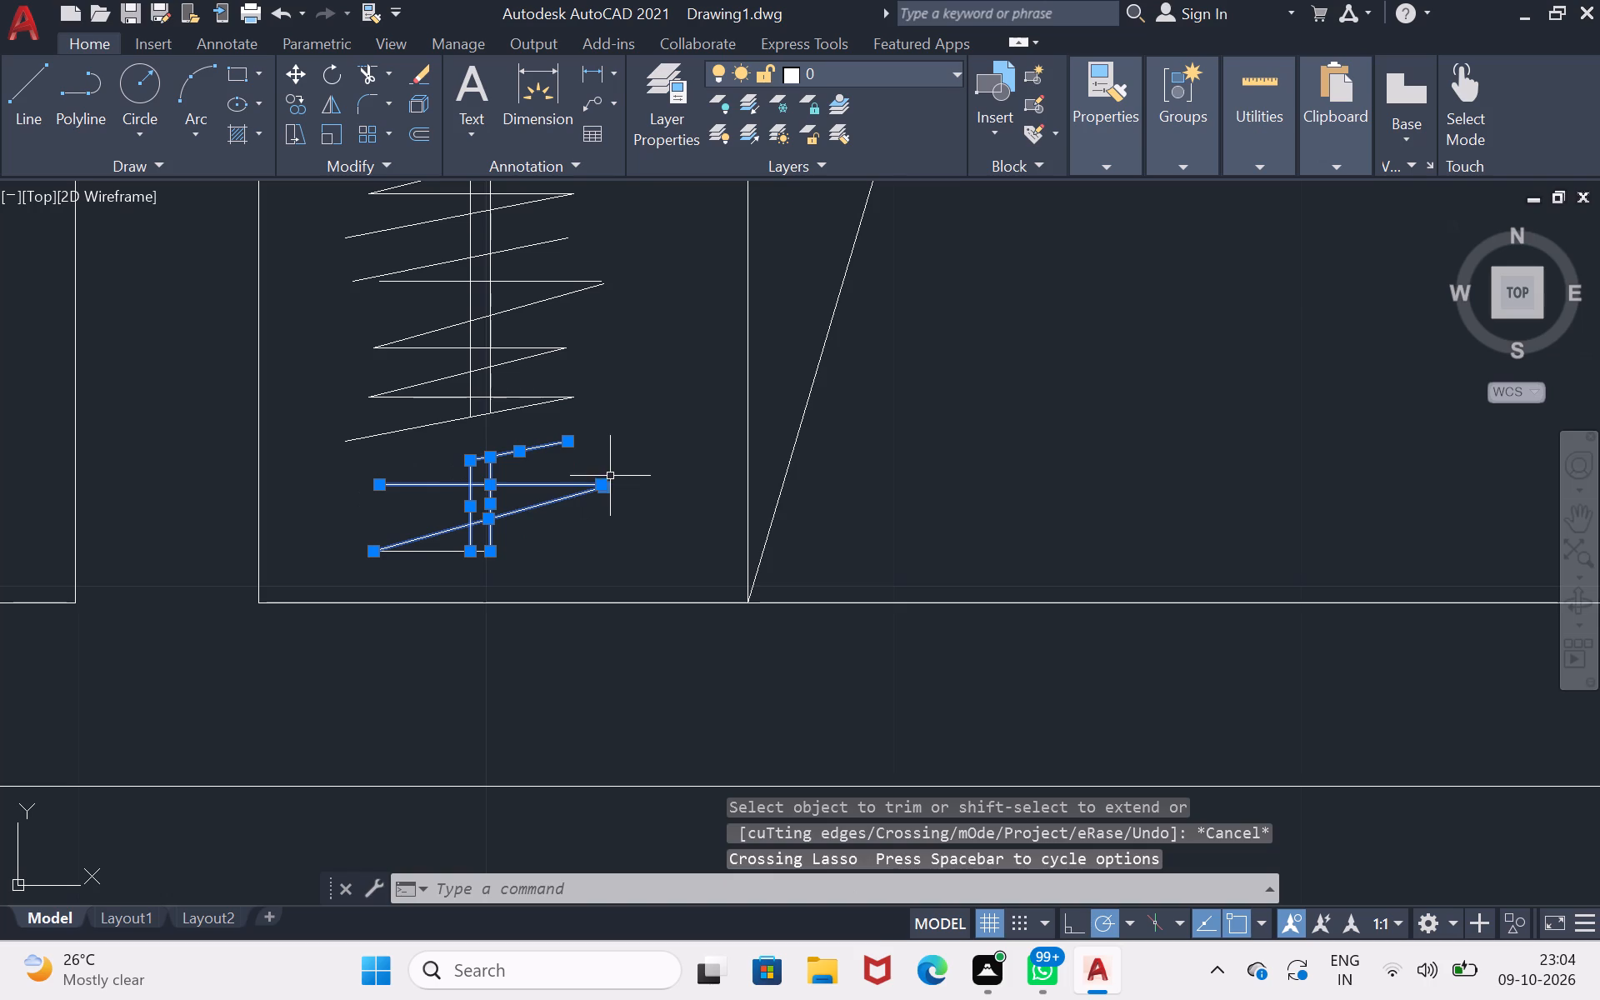
pyautogui.click(688, 500)
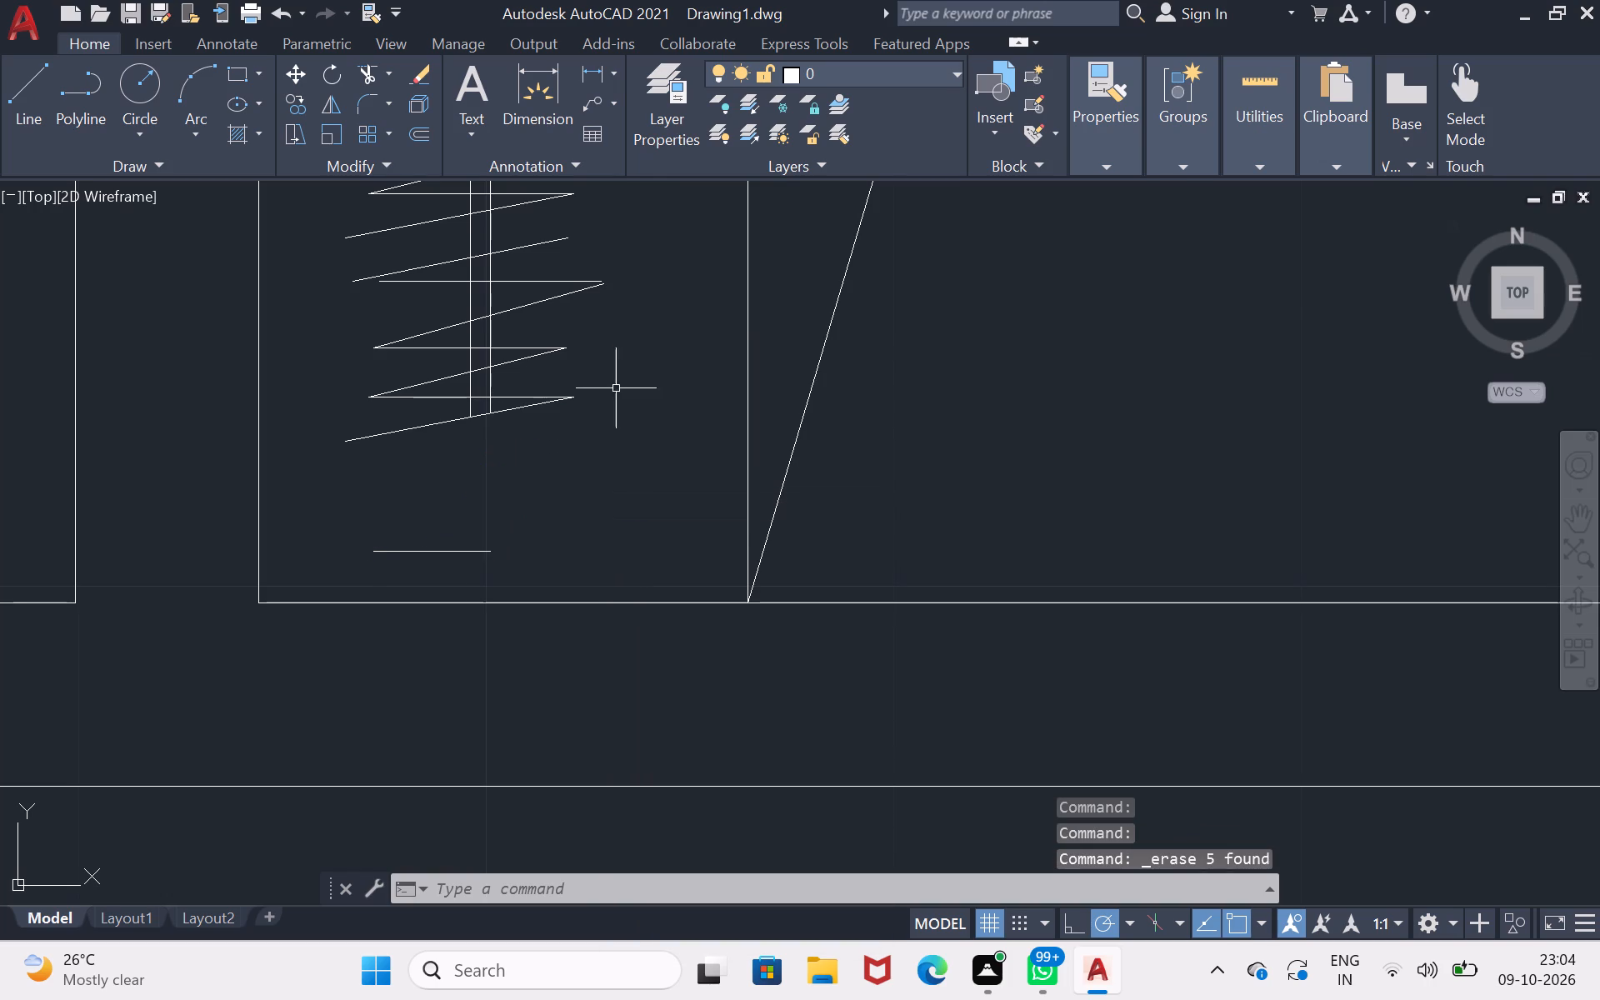
pyautogui.click(475, 552)
pyautogui.press('Delete')
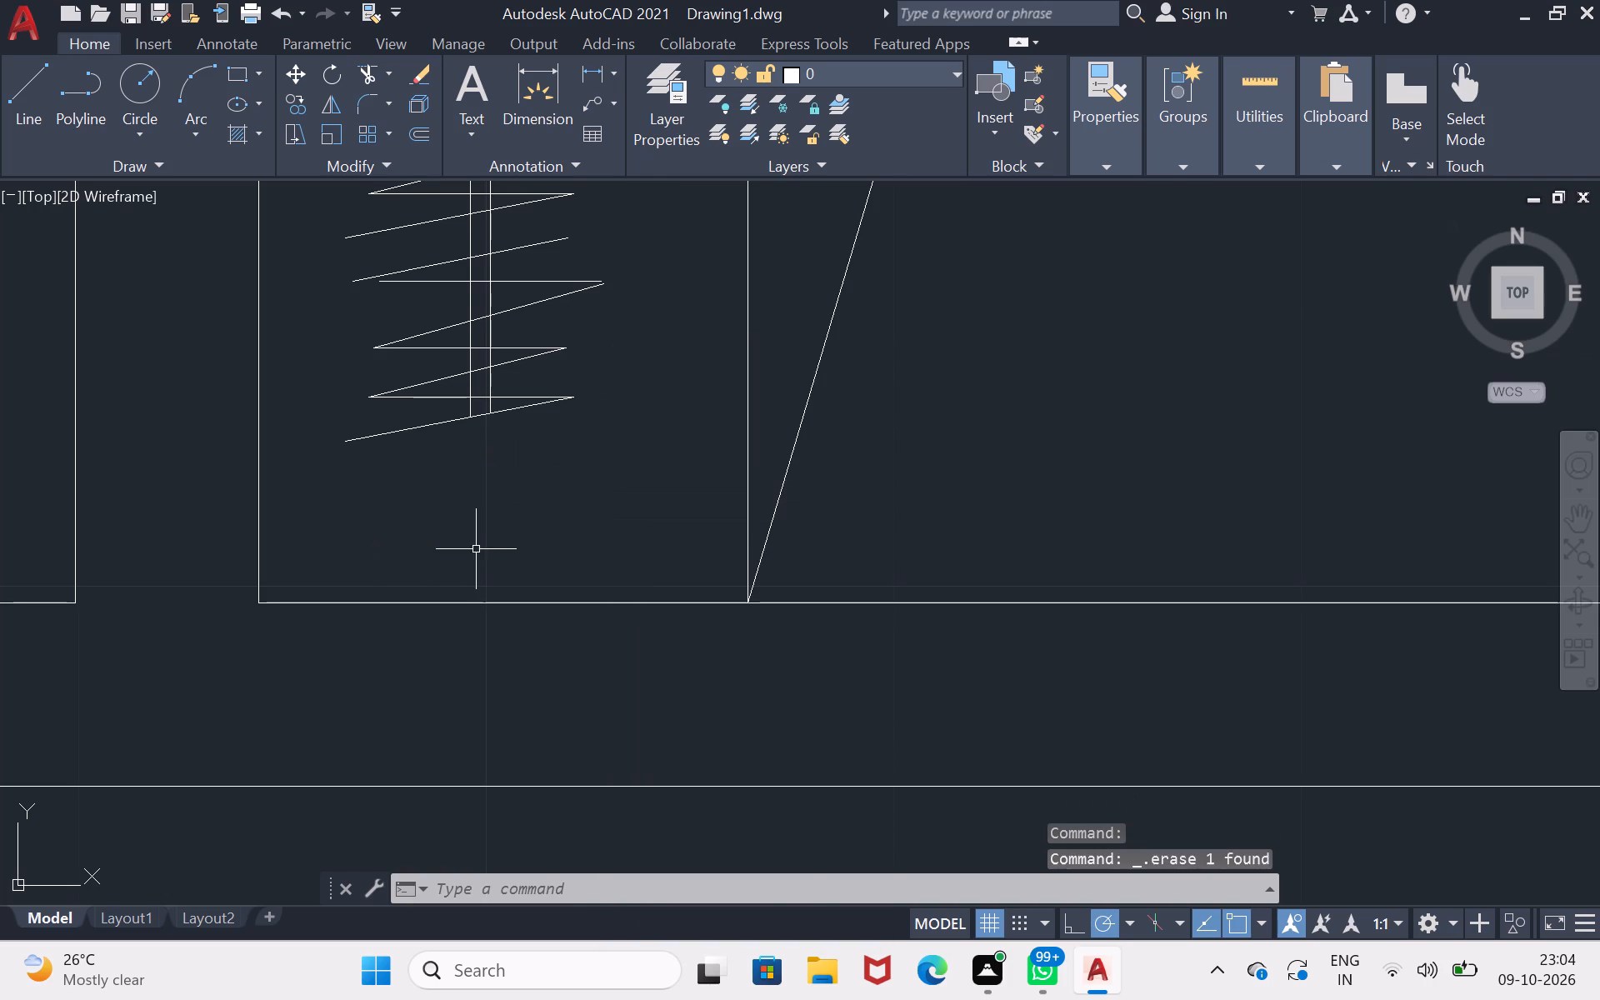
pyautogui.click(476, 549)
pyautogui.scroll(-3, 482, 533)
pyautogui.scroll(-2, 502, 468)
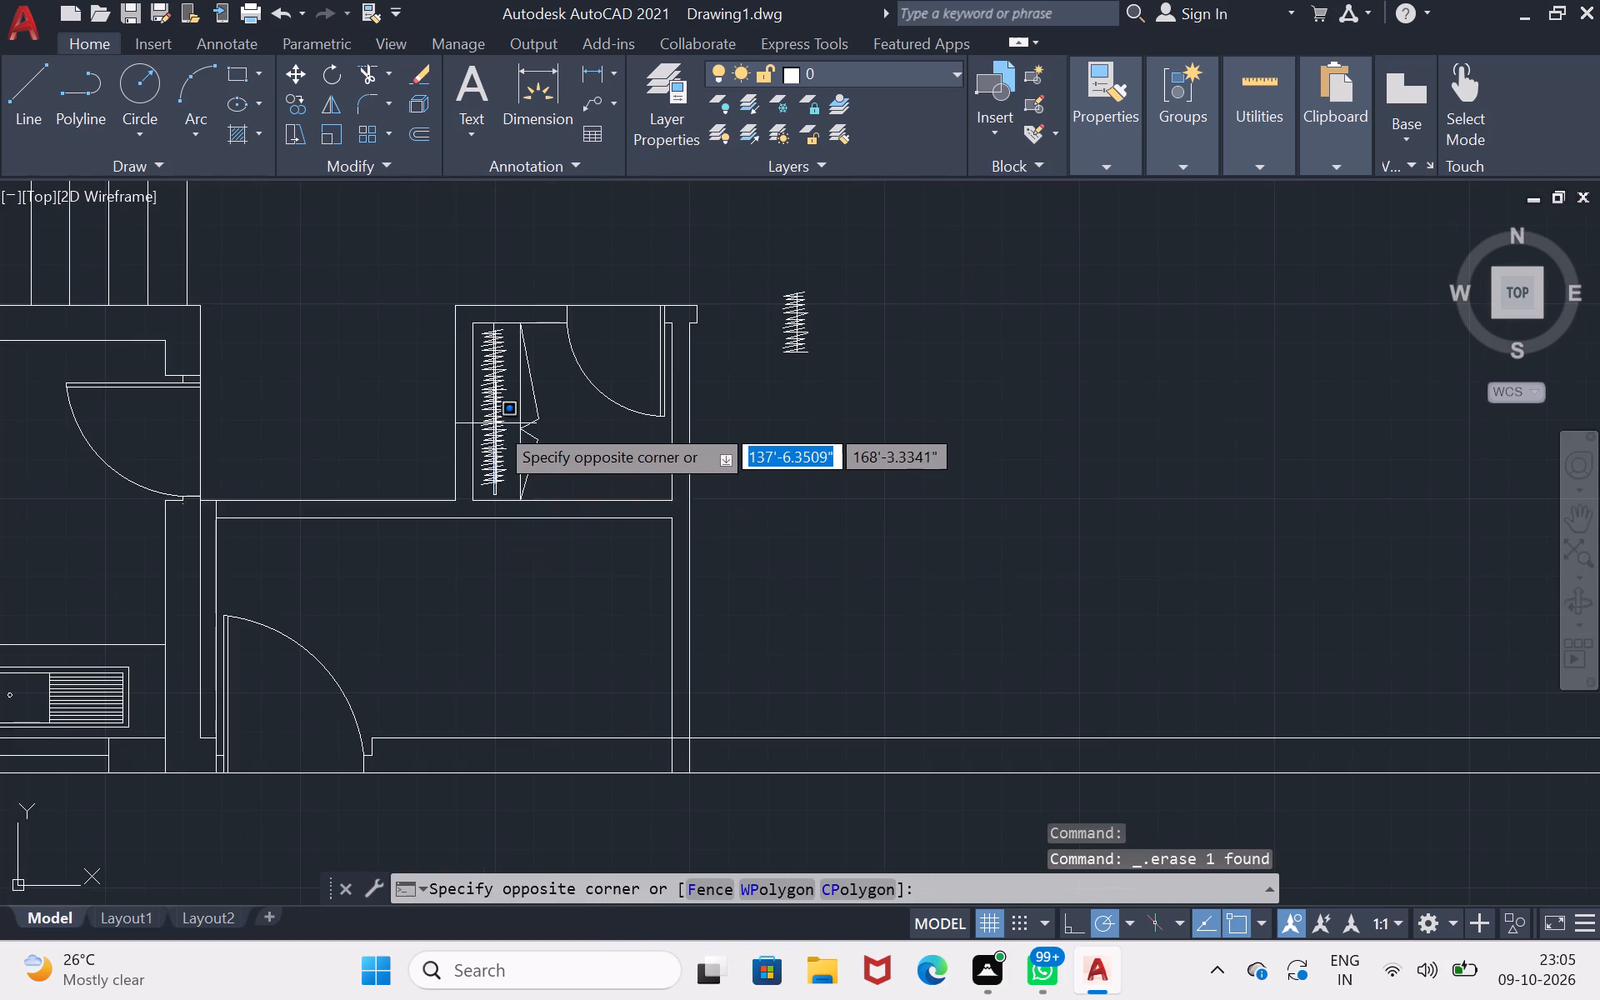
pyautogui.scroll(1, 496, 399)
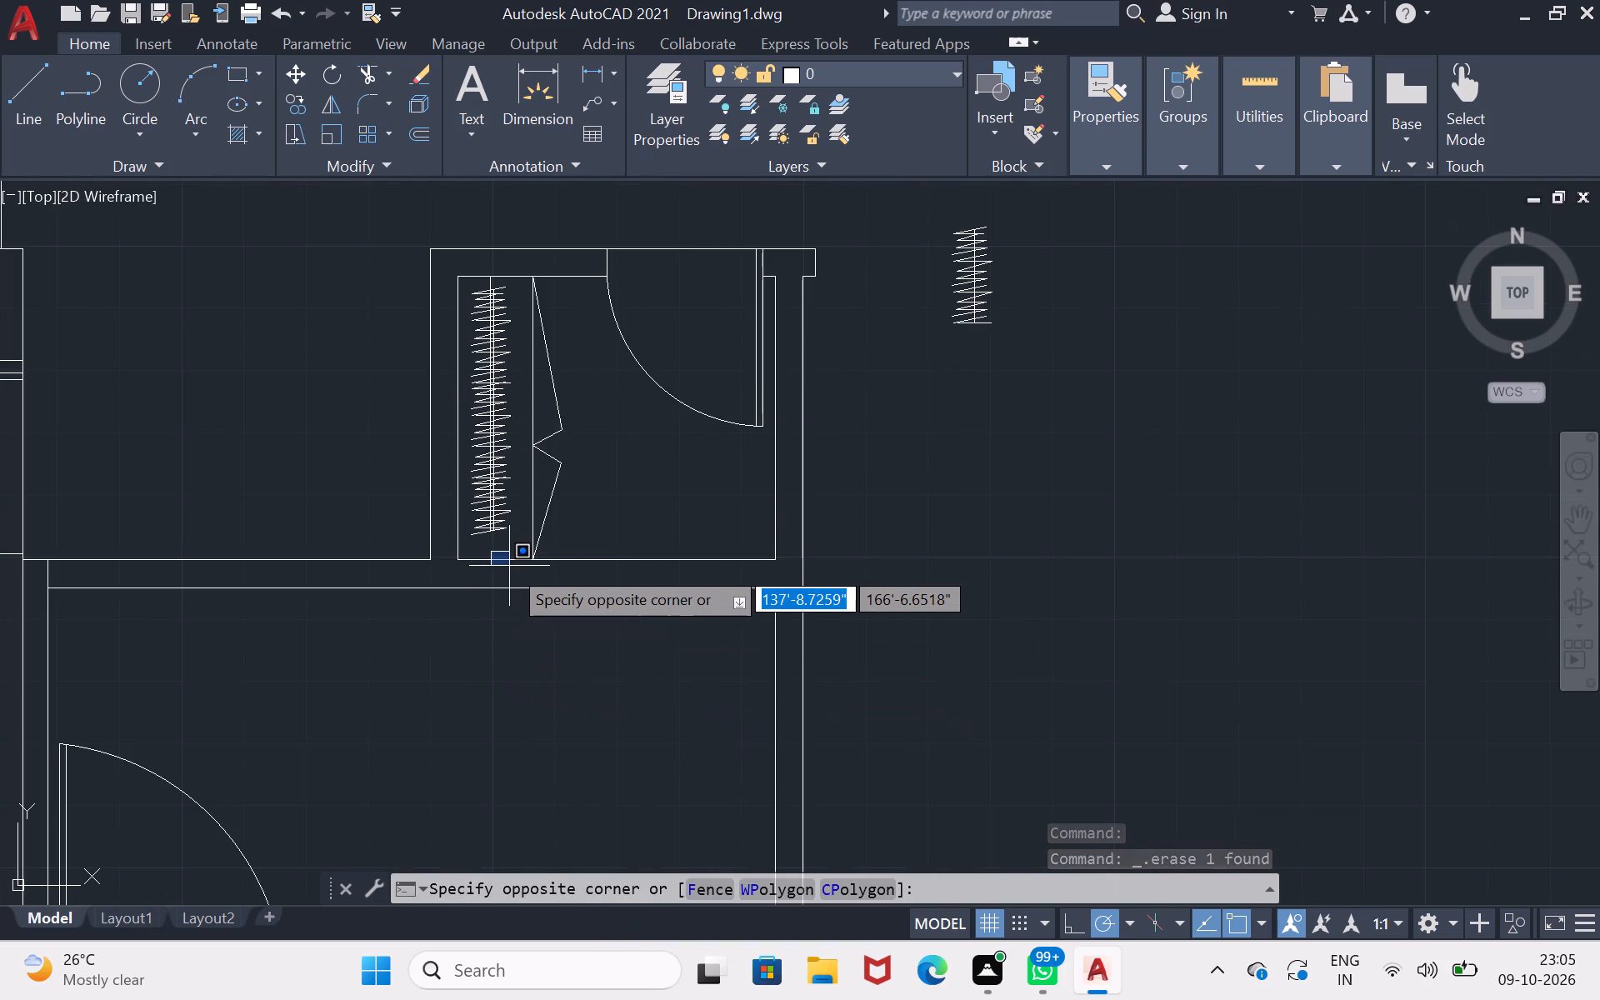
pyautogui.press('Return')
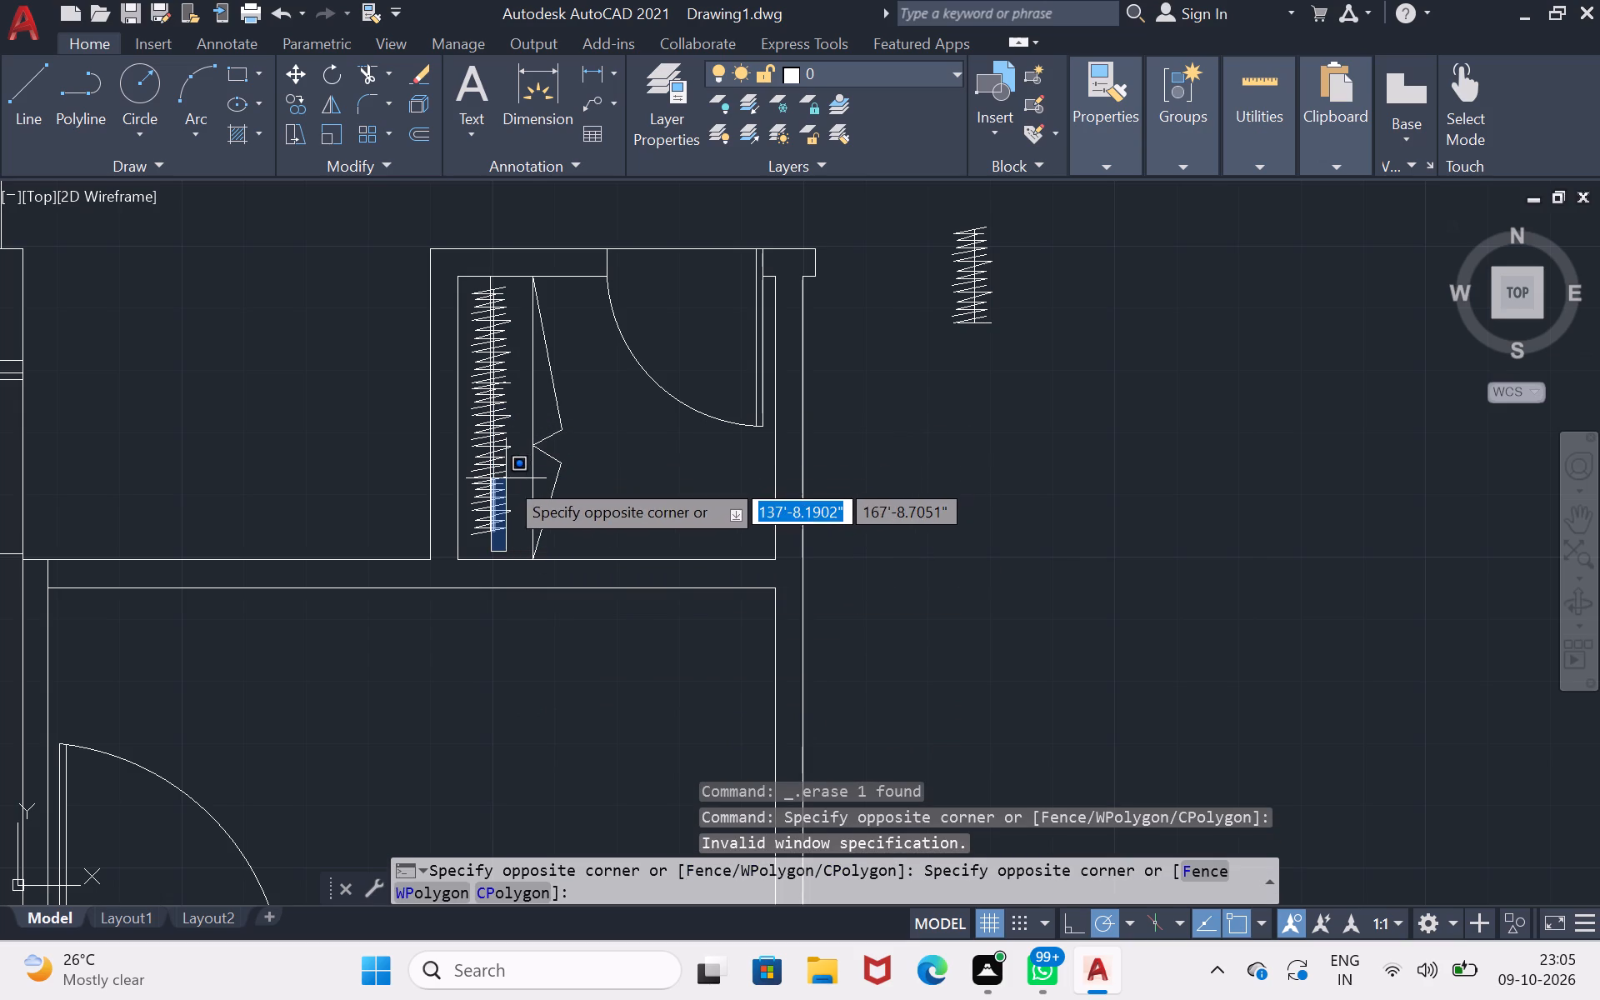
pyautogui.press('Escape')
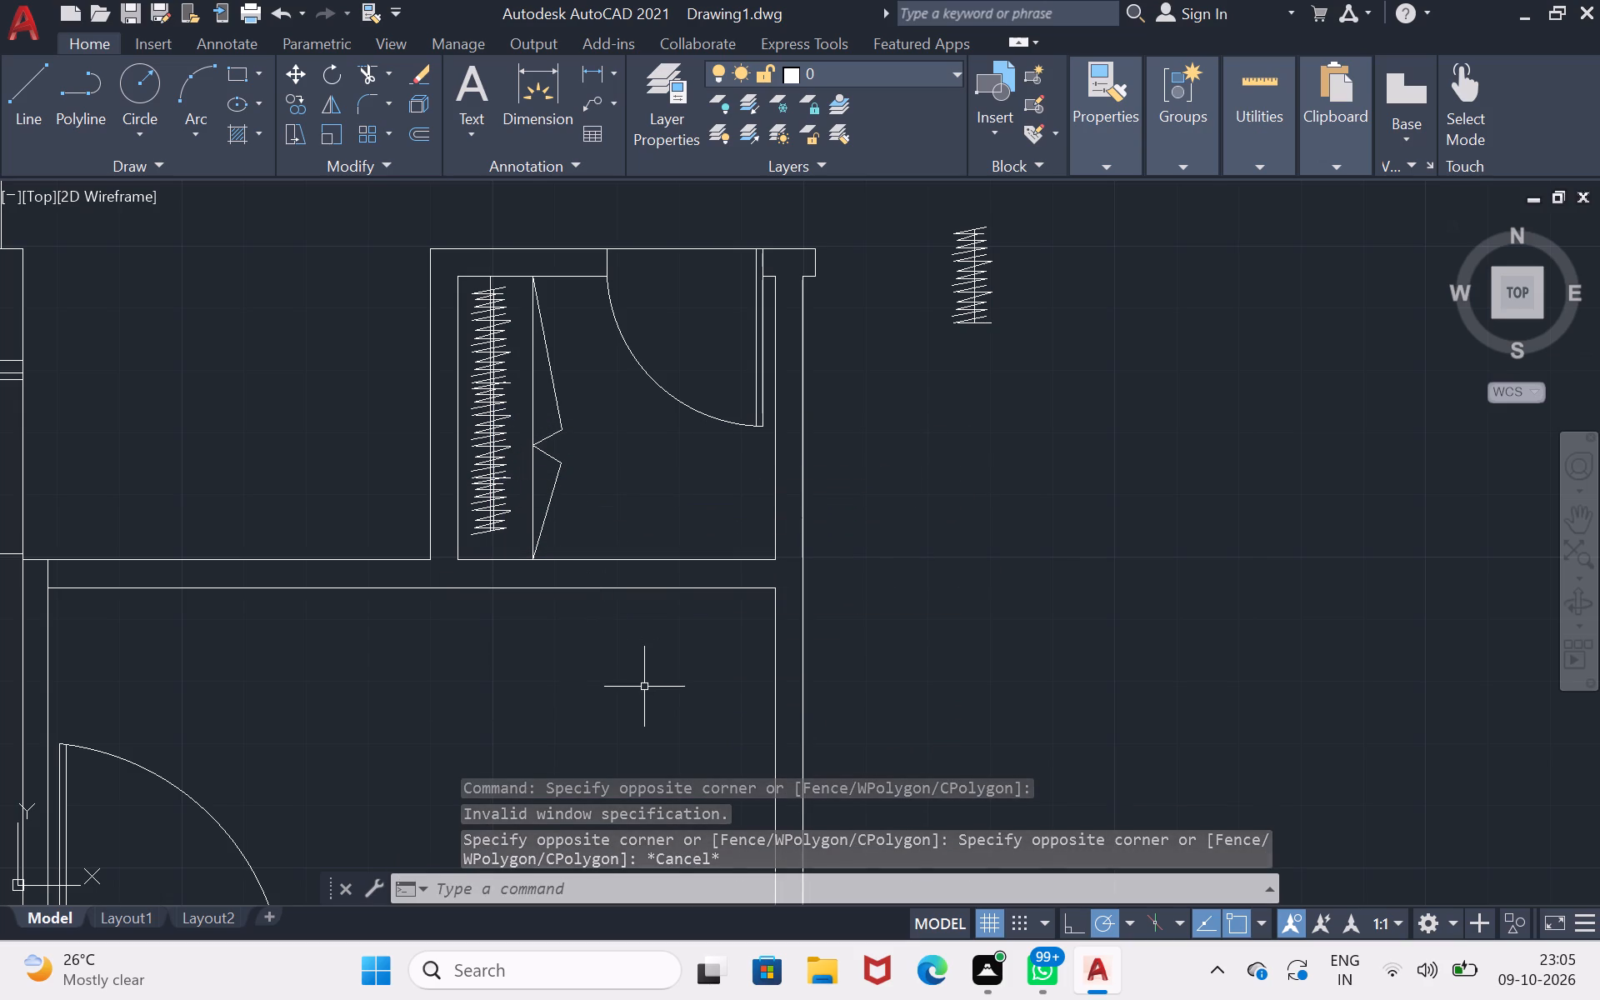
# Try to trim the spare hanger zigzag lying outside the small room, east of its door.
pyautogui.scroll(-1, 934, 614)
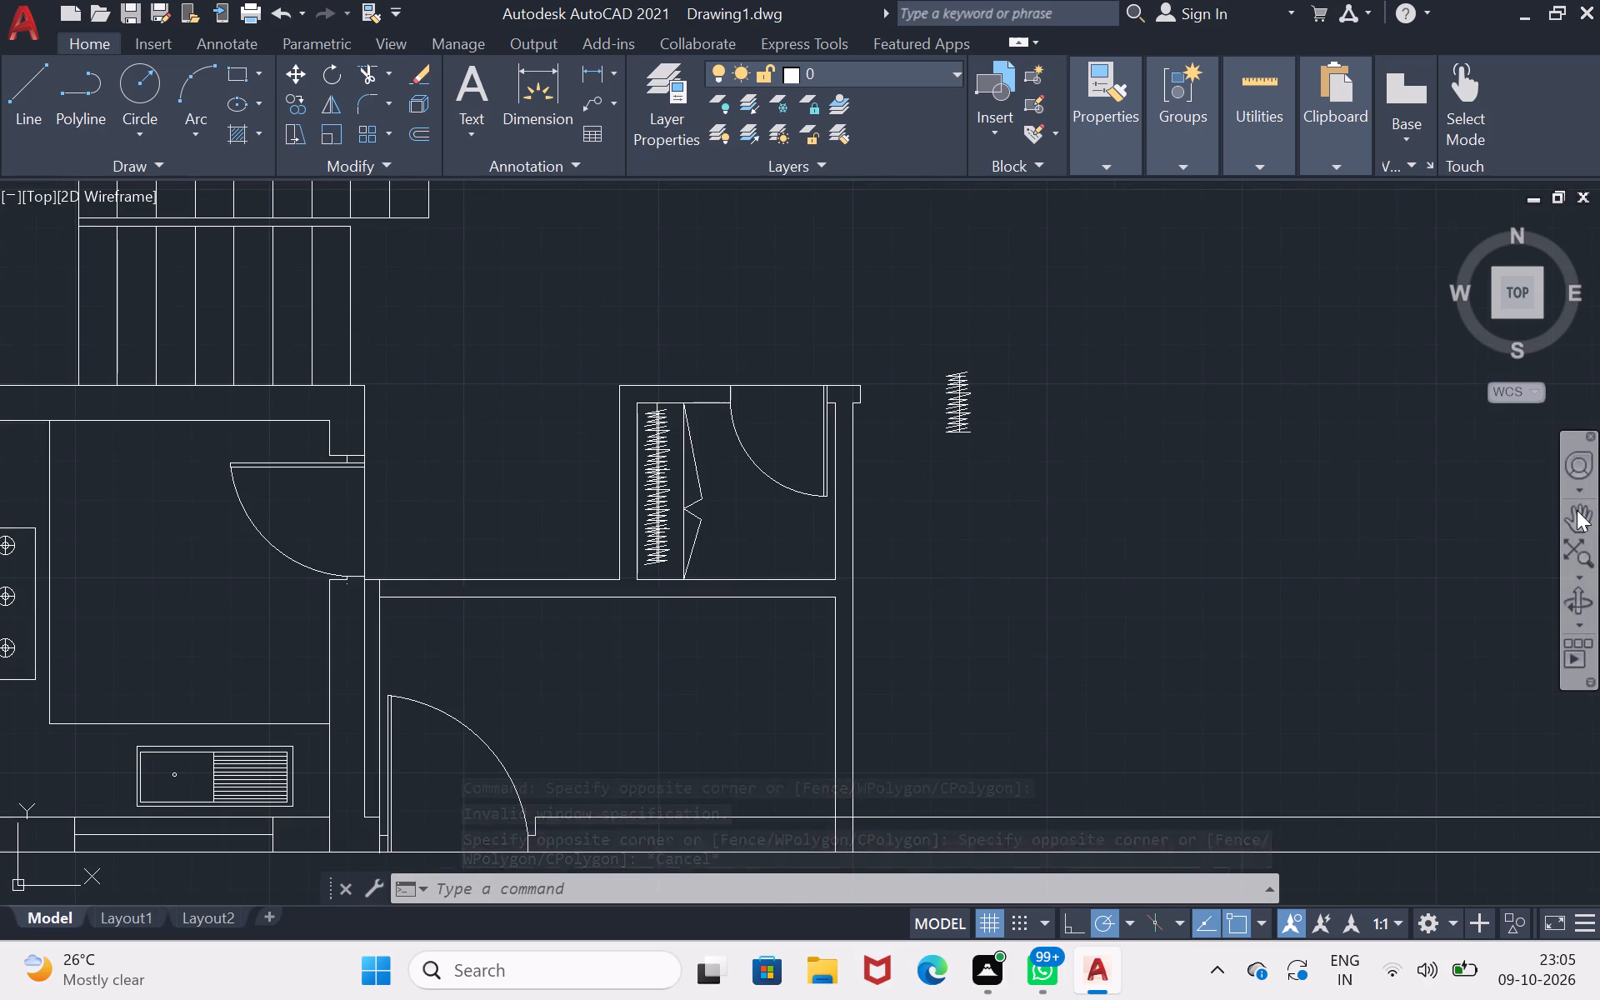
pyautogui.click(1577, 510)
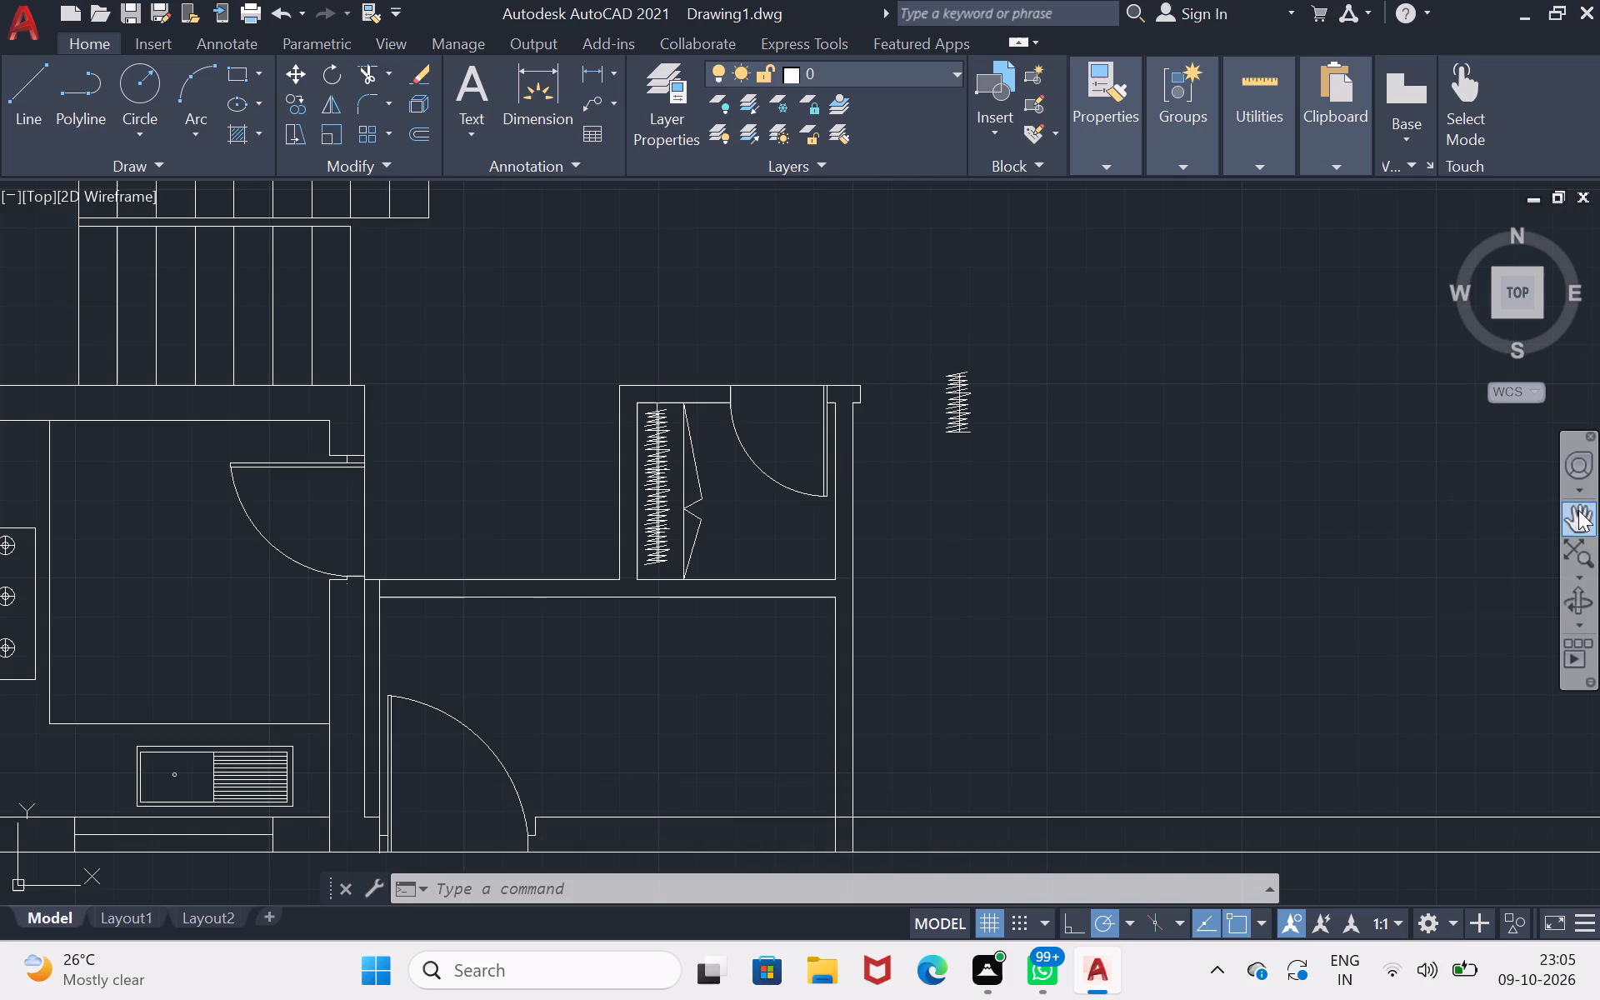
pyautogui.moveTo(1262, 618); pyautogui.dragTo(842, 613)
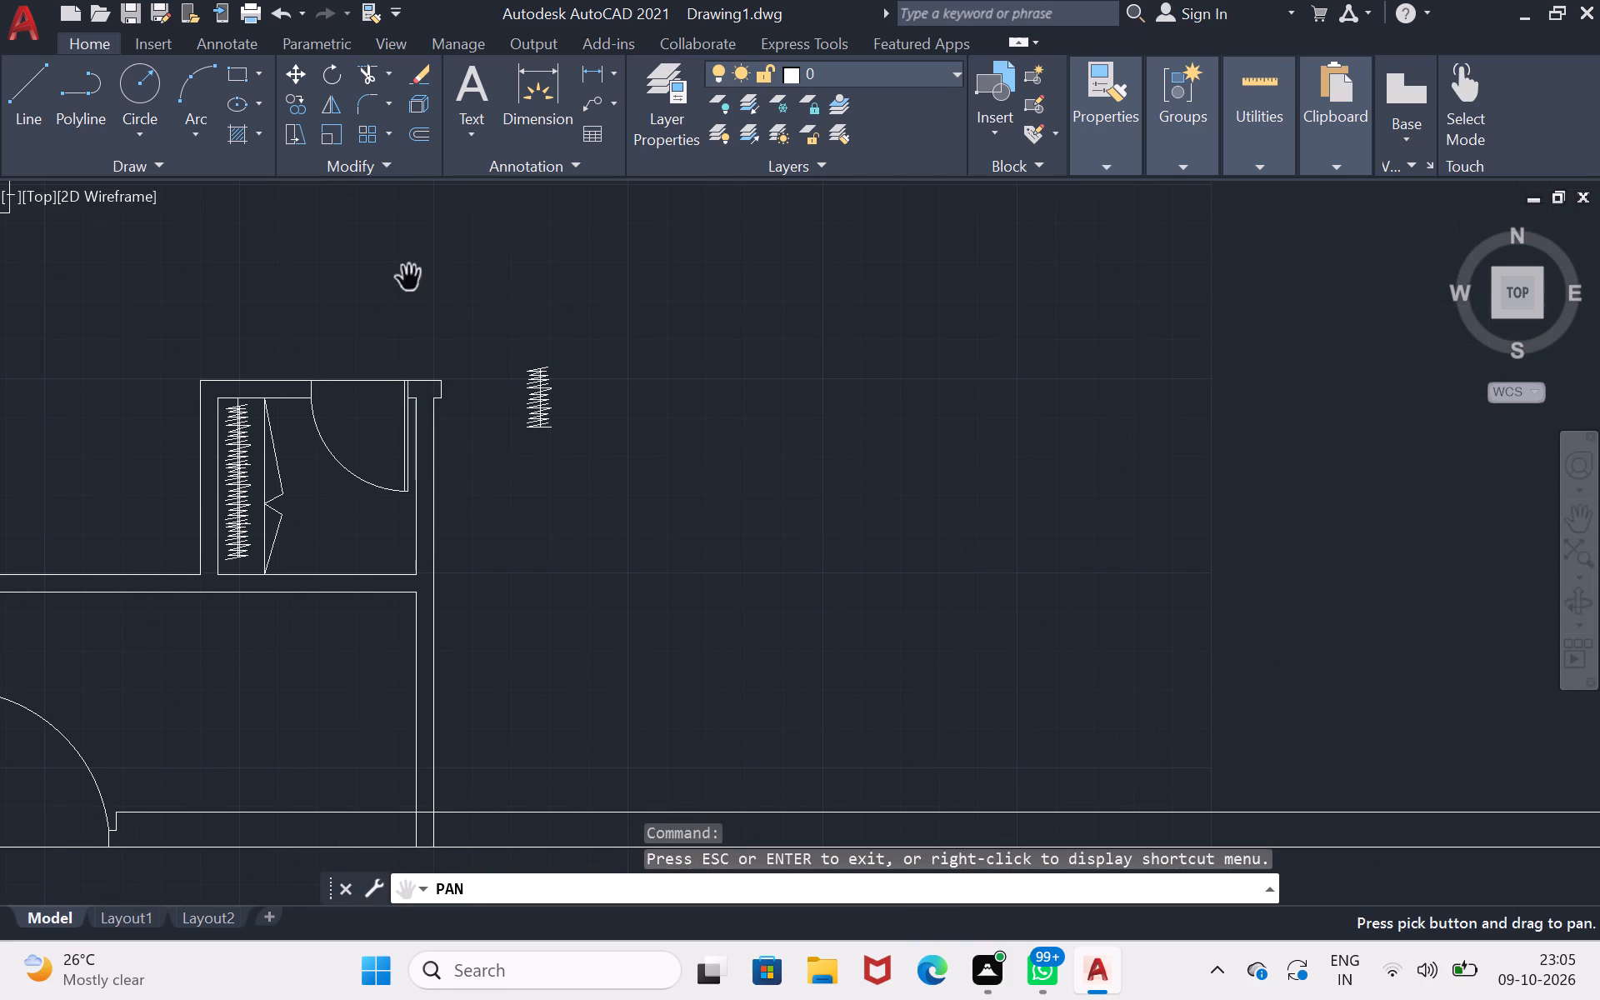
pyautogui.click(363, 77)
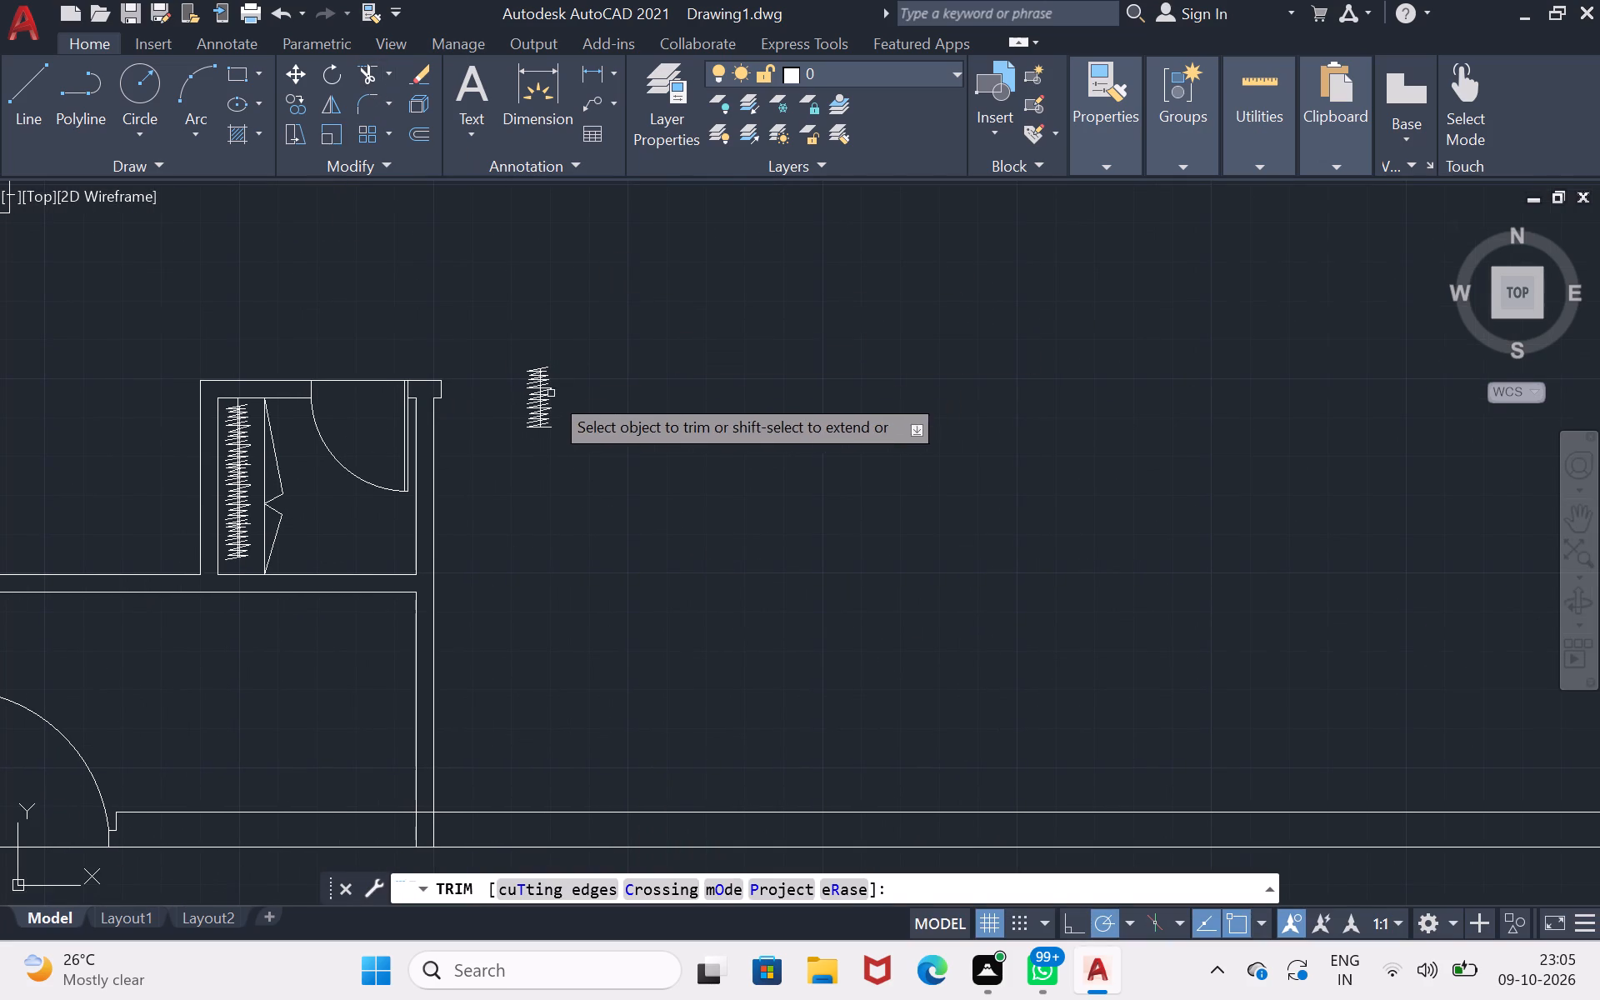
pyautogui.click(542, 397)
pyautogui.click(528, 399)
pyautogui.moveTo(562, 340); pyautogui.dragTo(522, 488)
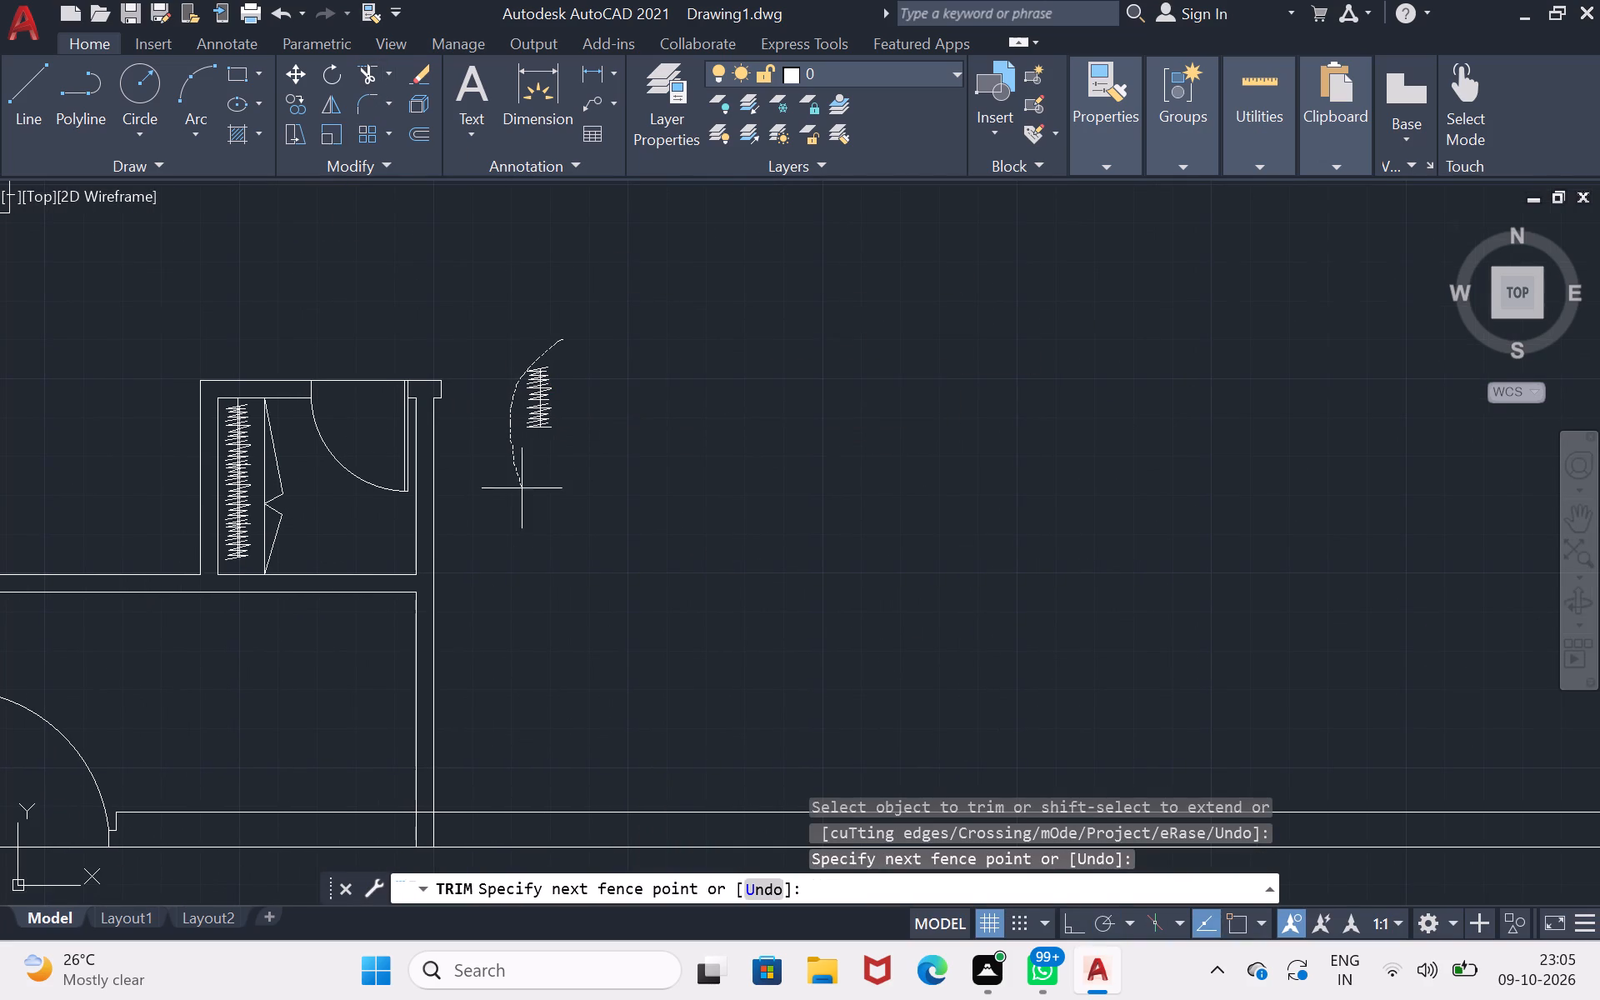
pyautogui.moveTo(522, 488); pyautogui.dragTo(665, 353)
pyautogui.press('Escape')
# Erase the spare hanger zigzag outside the small room, including its two remaining top strokes.
pyautogui.moveTo(597, 332); pyautogui.dragTo(591, 333)
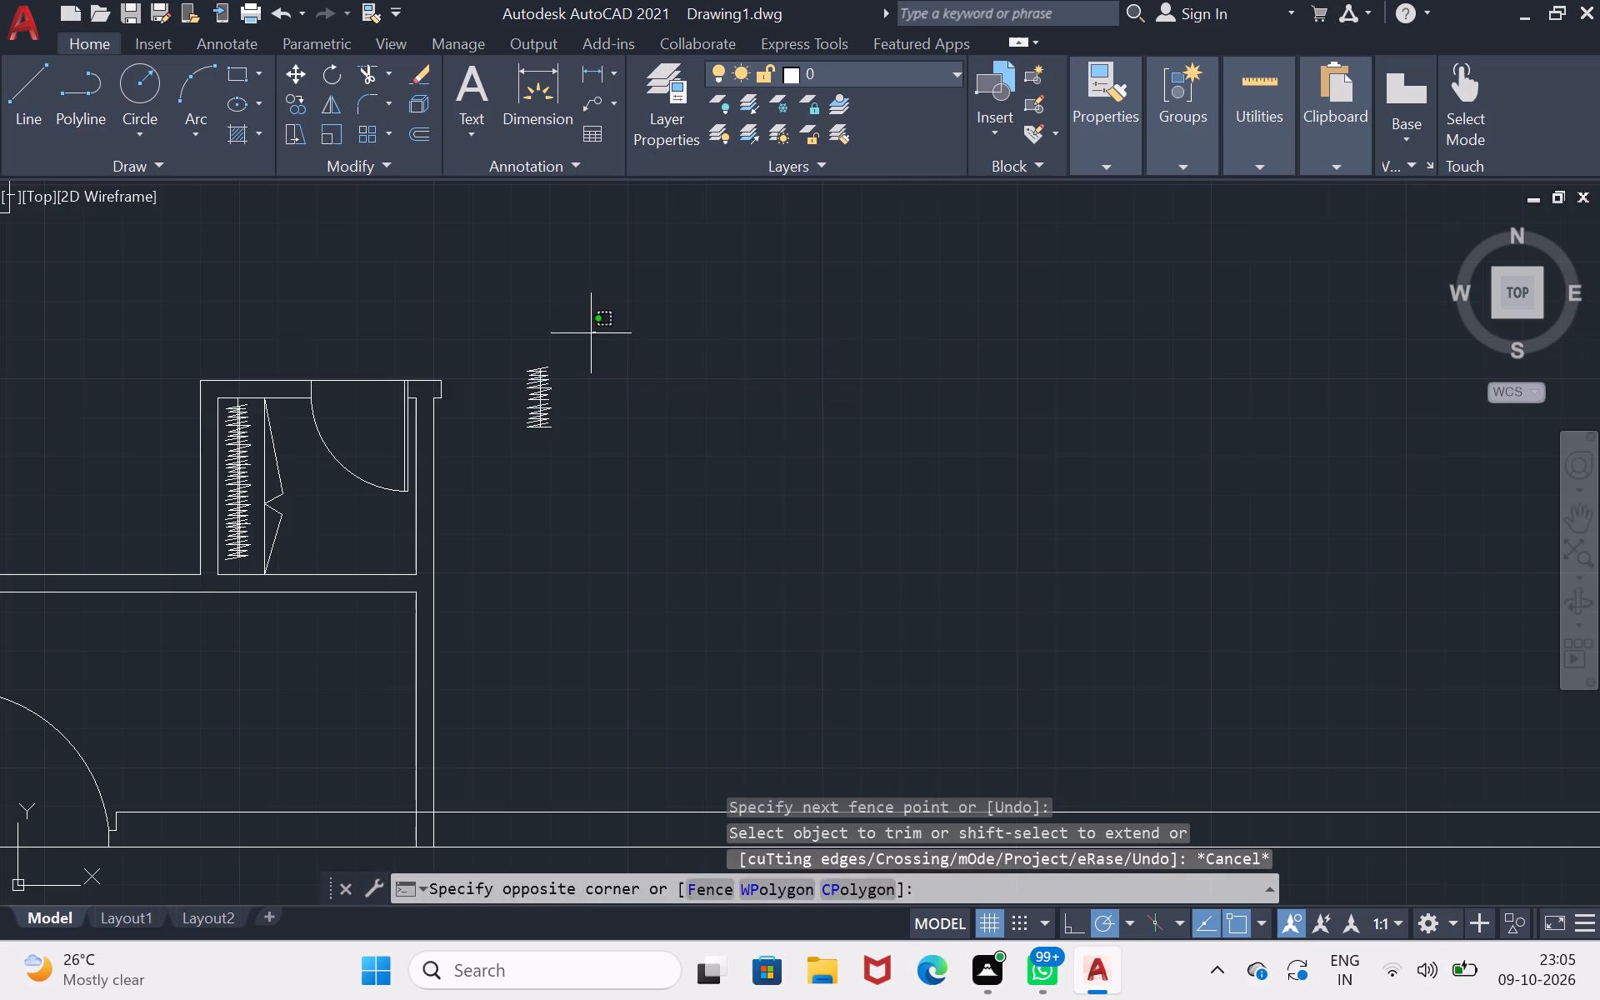
pyautogui.moveTo(591, 333); pyautogui.dragTo(641, 437)
pyautogui.rightClick(652, 367)
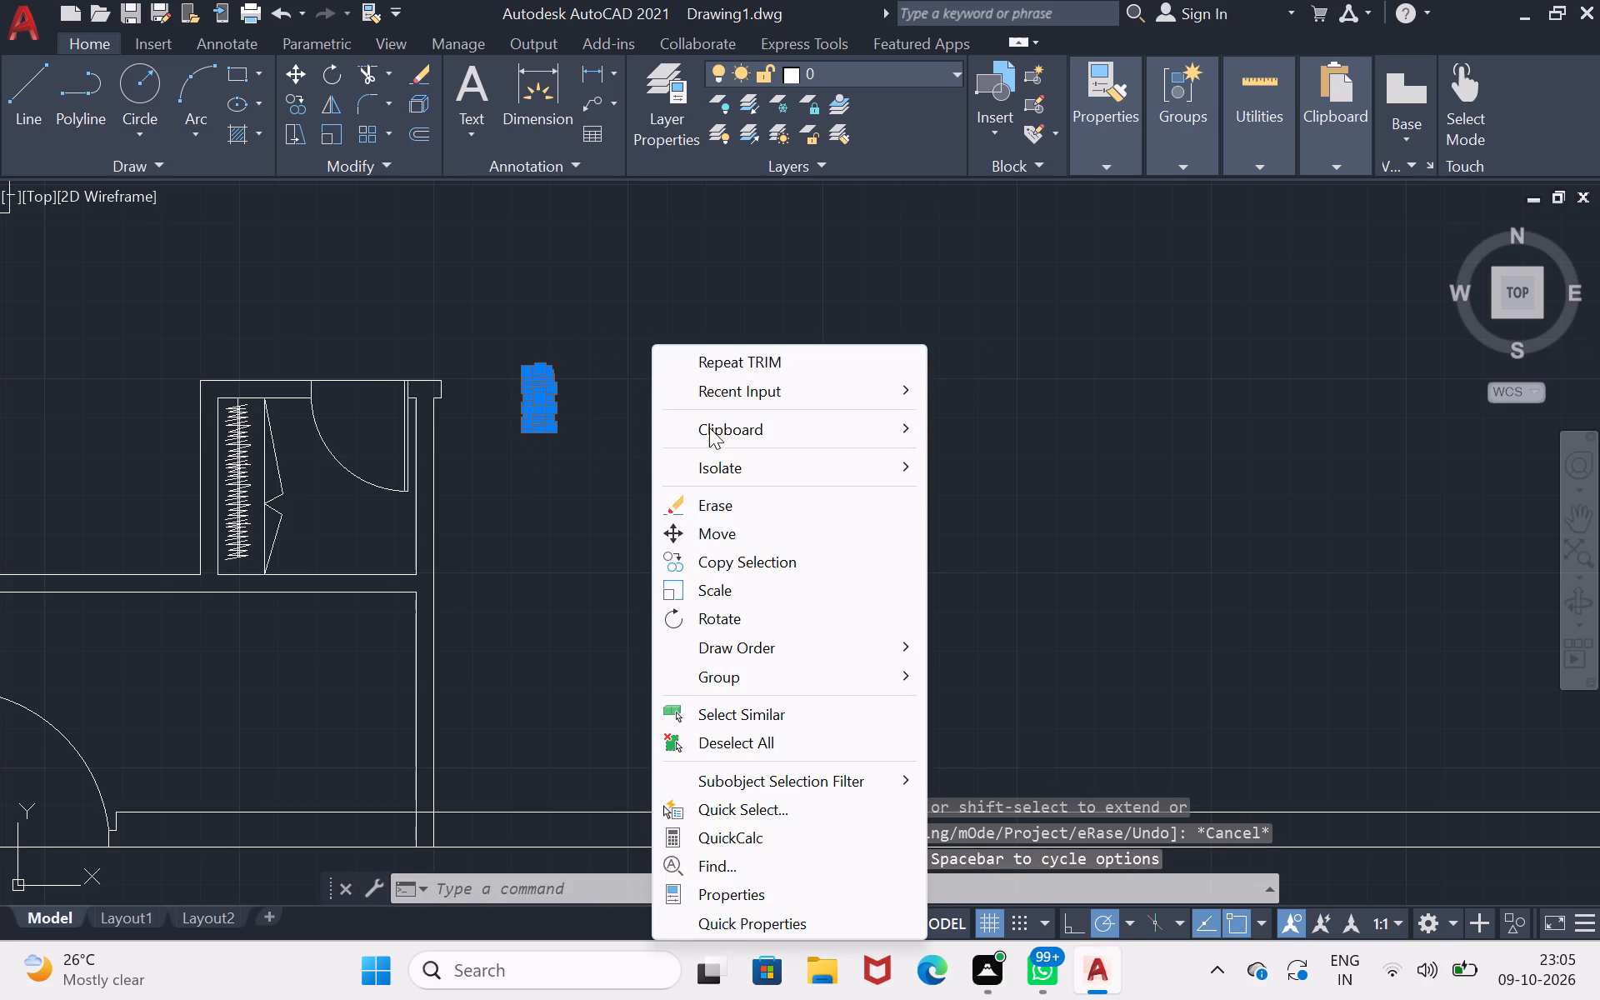
pyautogui.click(728, 501)
pyautogui.moveTo(611, 317); pyautogui.dragTo(582, 315)
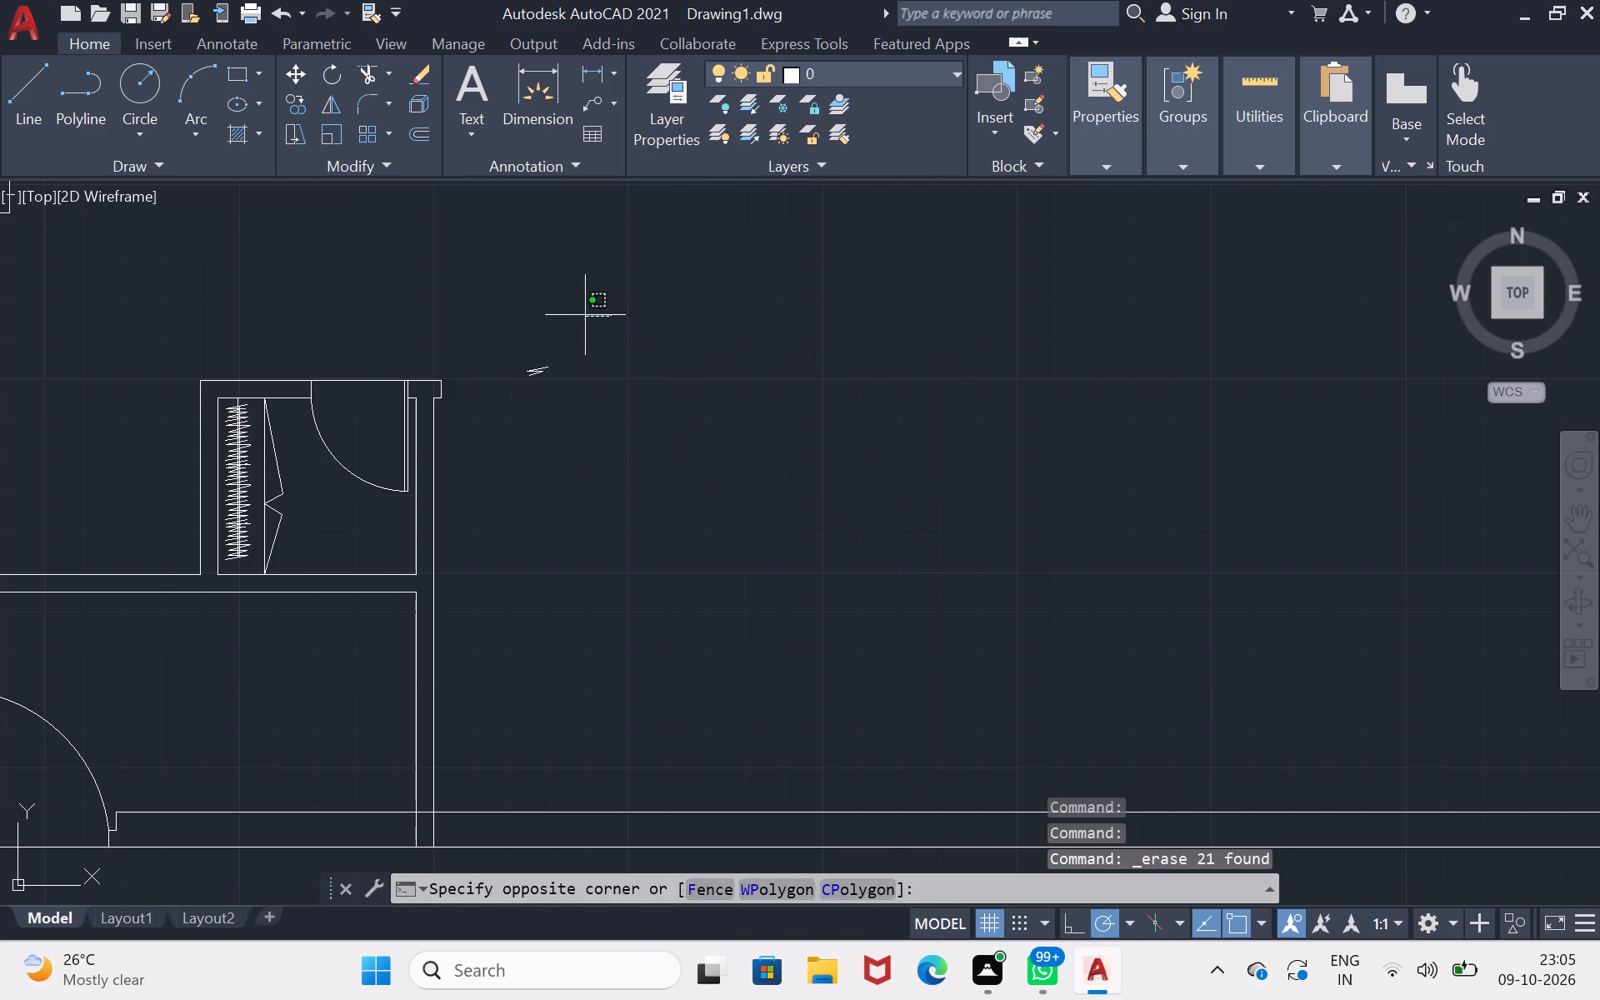
pyautogui.moveTo(582, 315); pyautogui.dragTo(595, 406)
pyautogui.rightClick(610, 402)
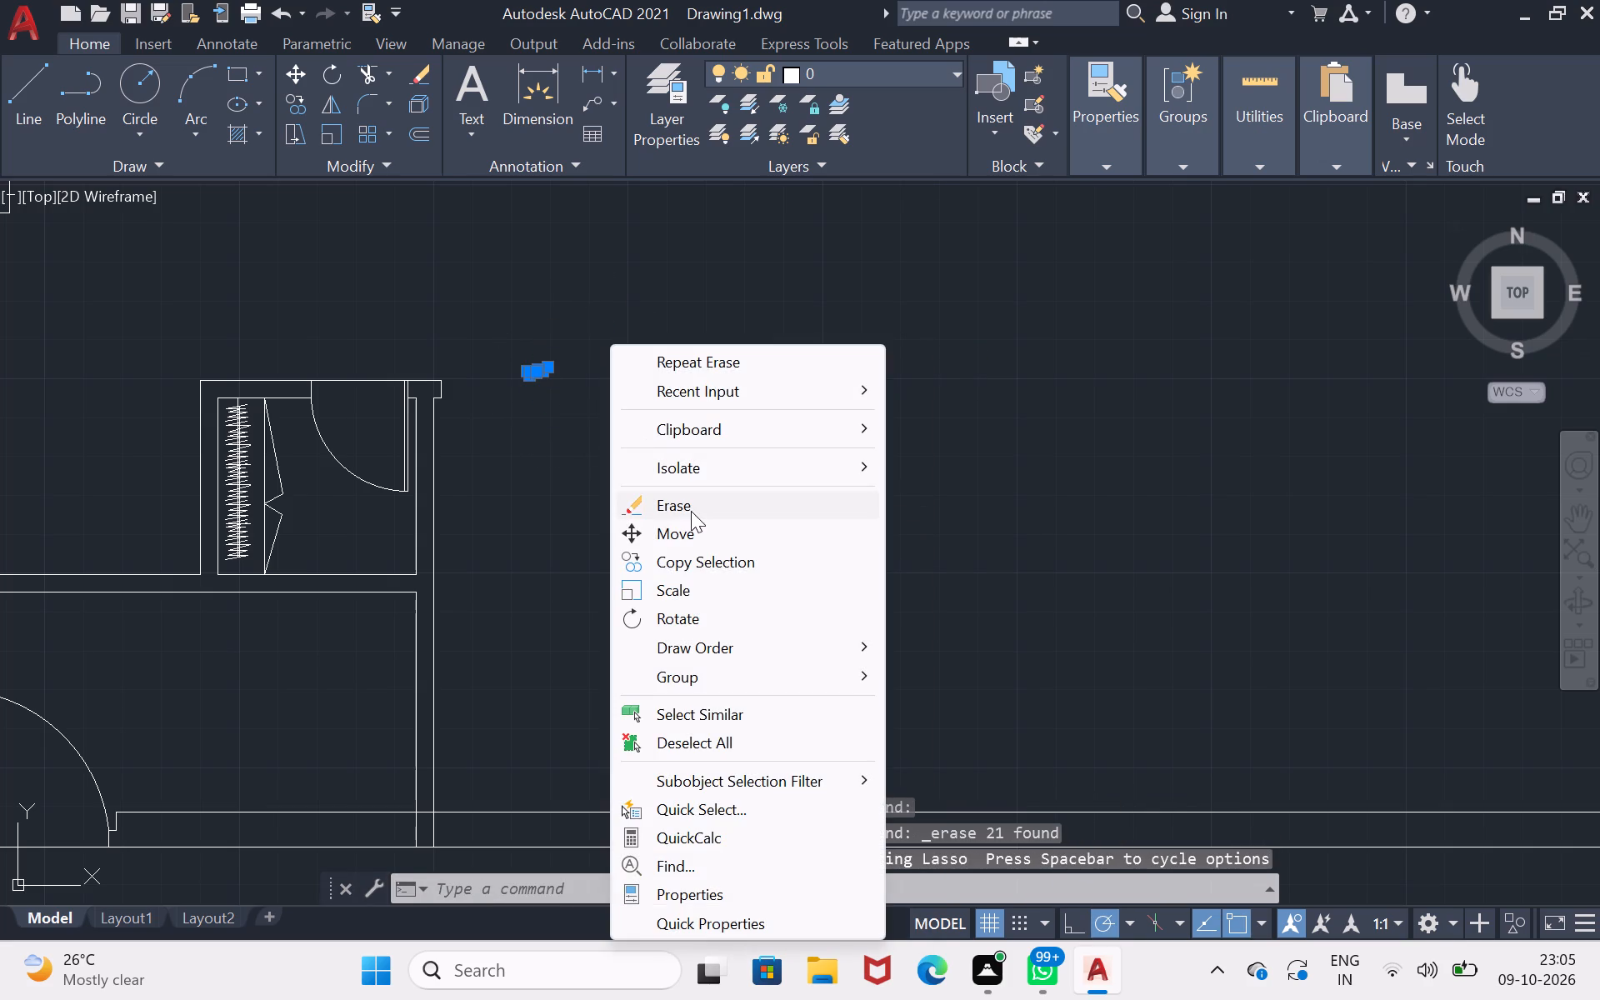
pyautogui.click(688, 508)
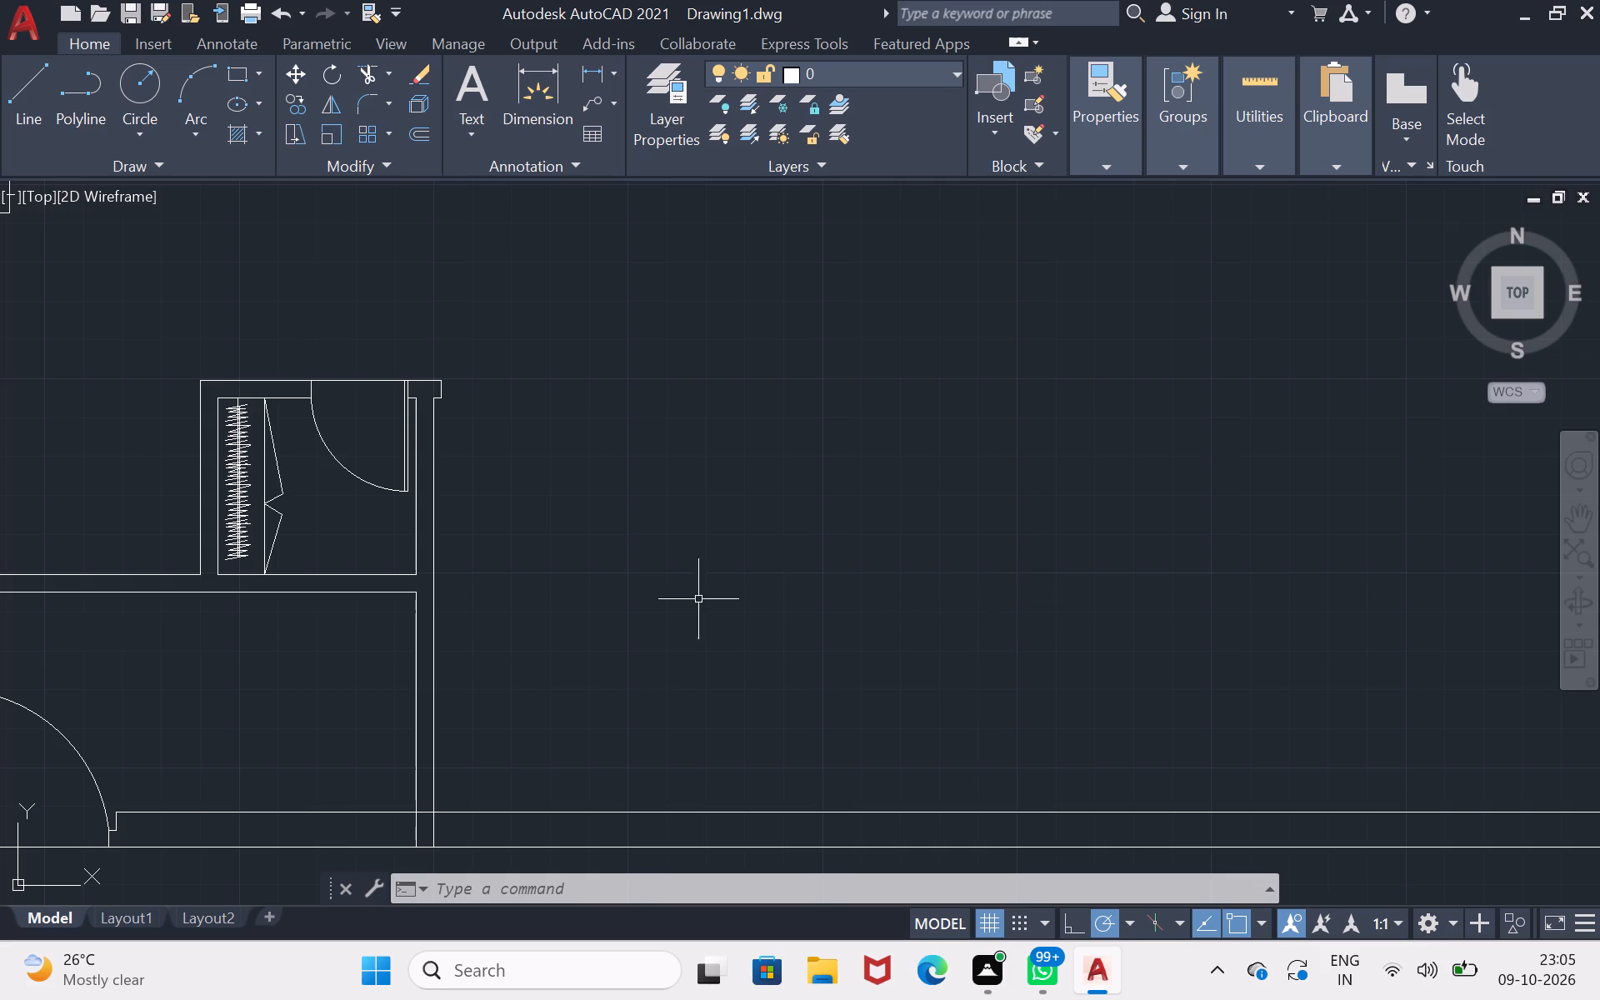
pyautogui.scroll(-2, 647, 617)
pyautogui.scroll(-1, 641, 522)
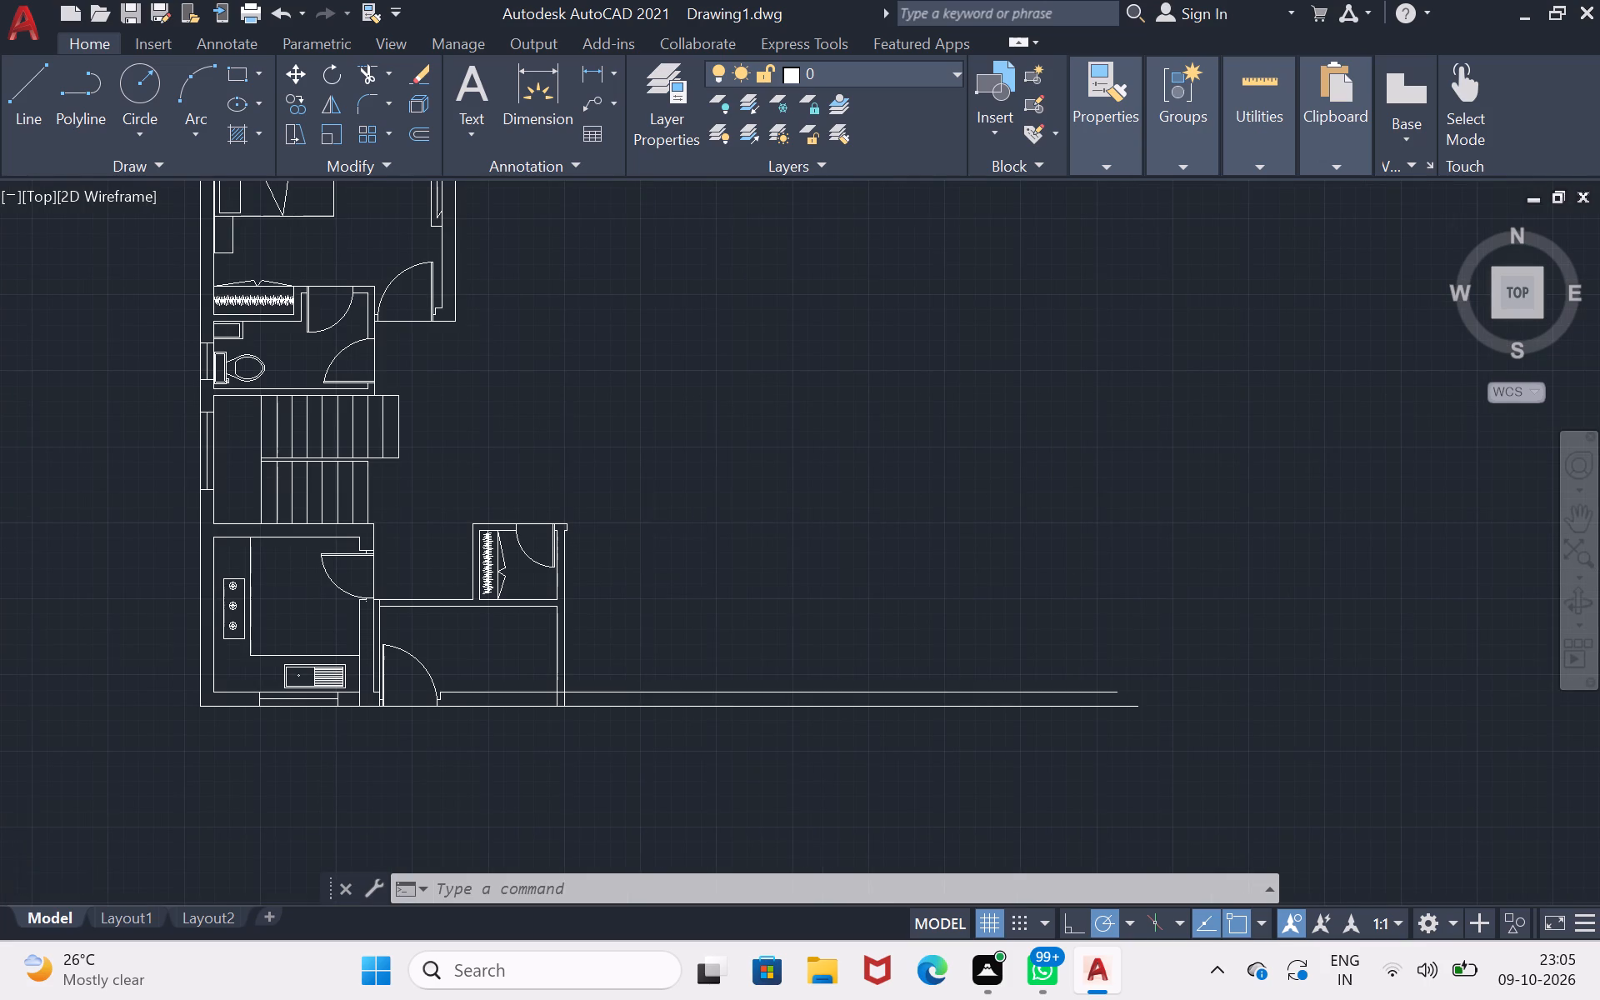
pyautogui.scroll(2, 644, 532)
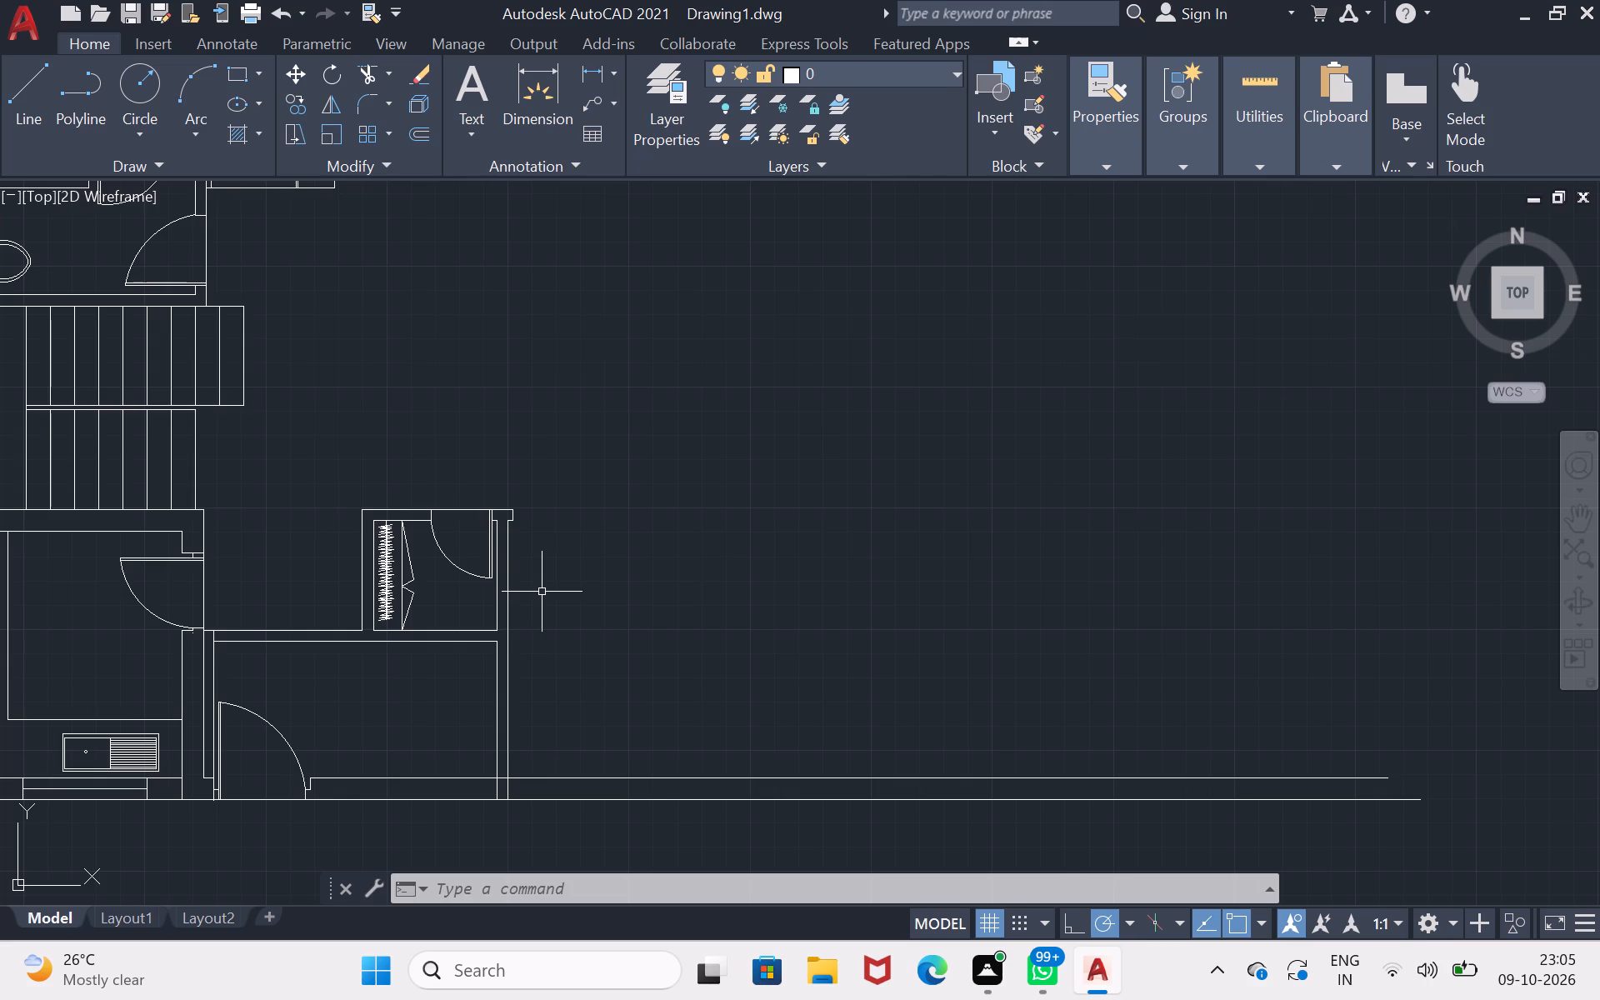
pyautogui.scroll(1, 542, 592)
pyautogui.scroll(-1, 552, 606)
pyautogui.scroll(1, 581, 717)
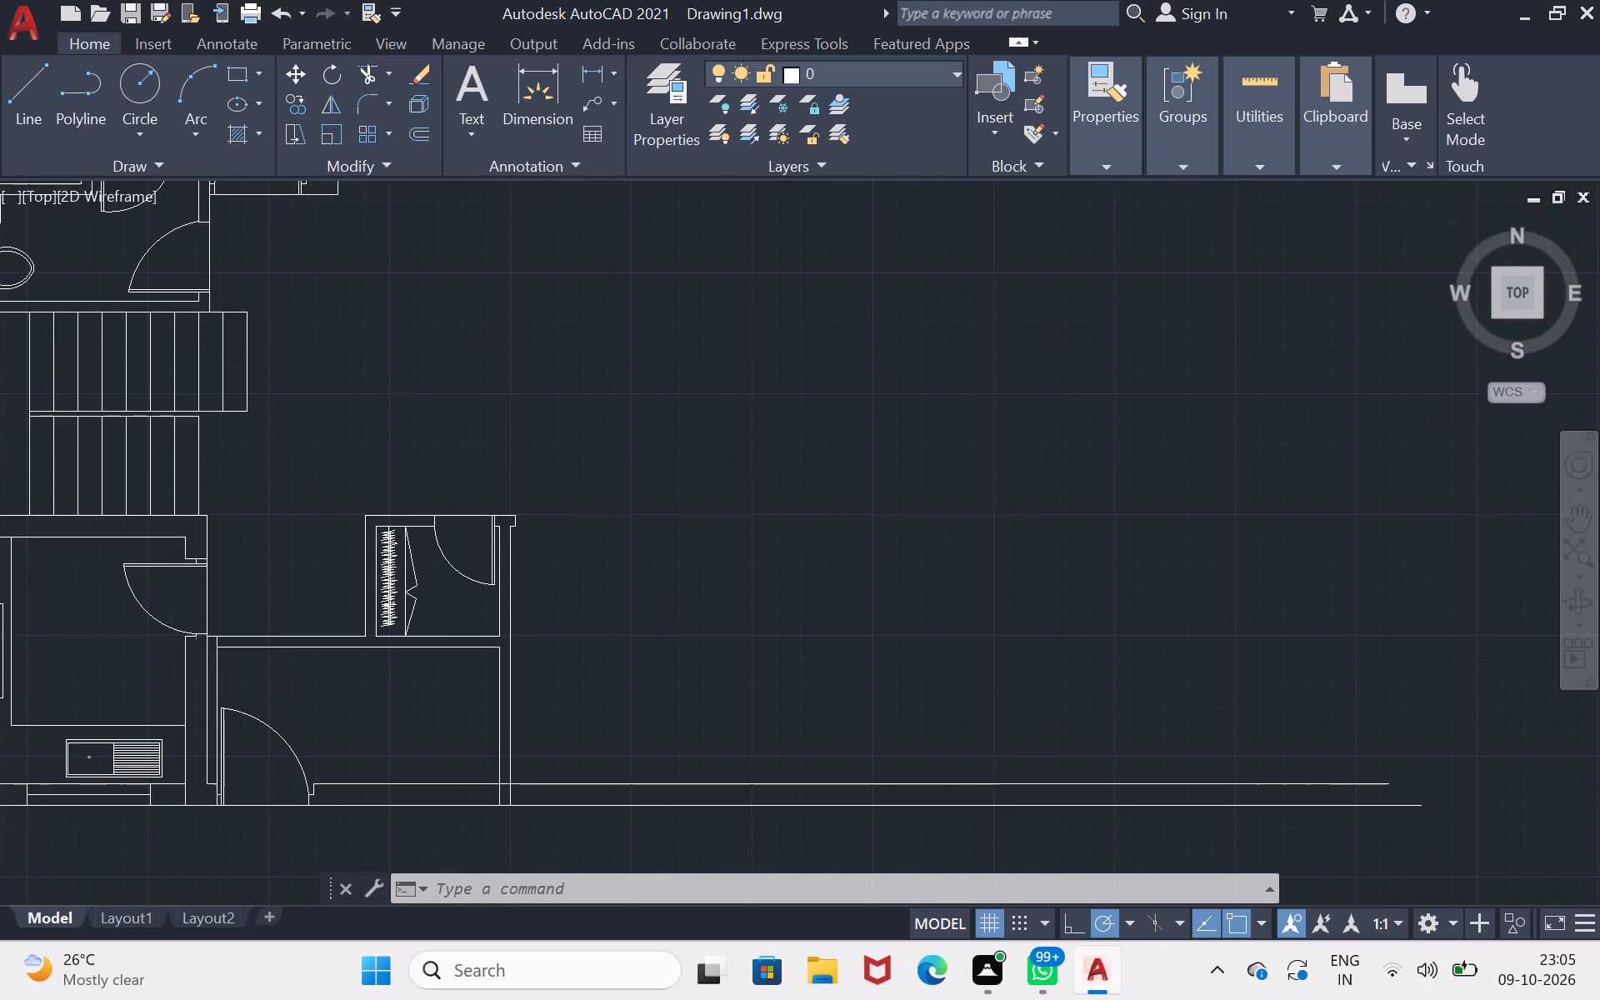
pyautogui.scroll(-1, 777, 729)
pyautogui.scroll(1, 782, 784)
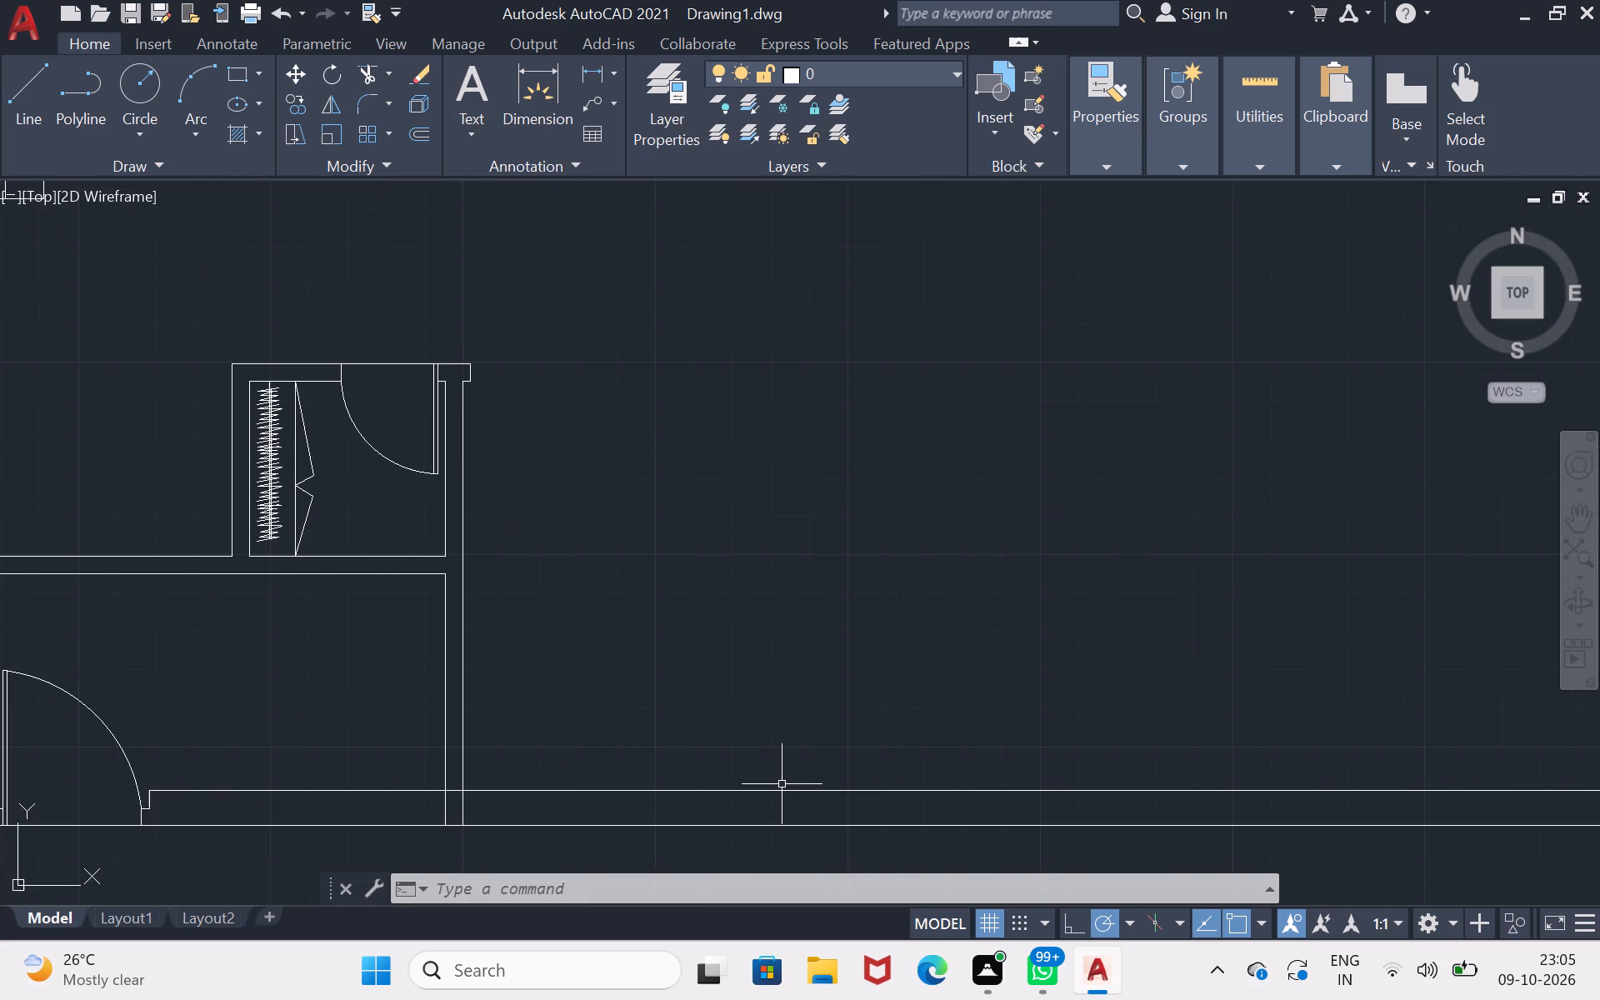
# Draw a line 6'6" east from the small room's outer northeast wall corner, continuing straight south to the plan's outer bottom wall line.
pyautogui.click(16, 106)
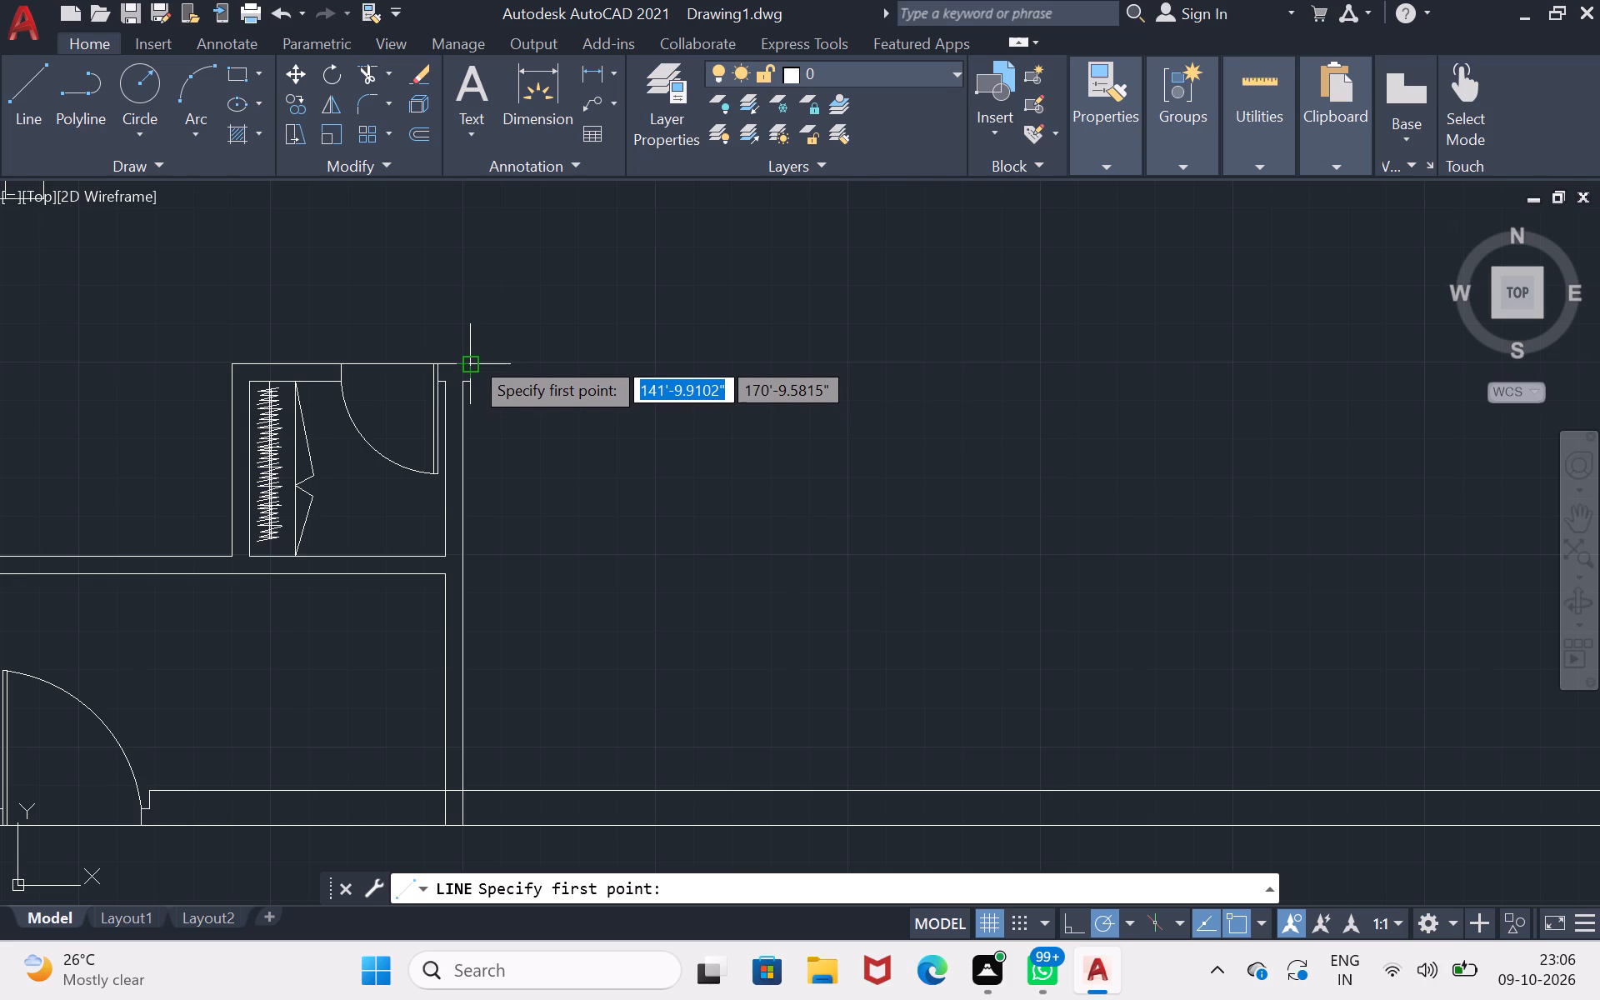
pyautogui.moveTo(471, 357); pyautogui.dragTo(530, 360)
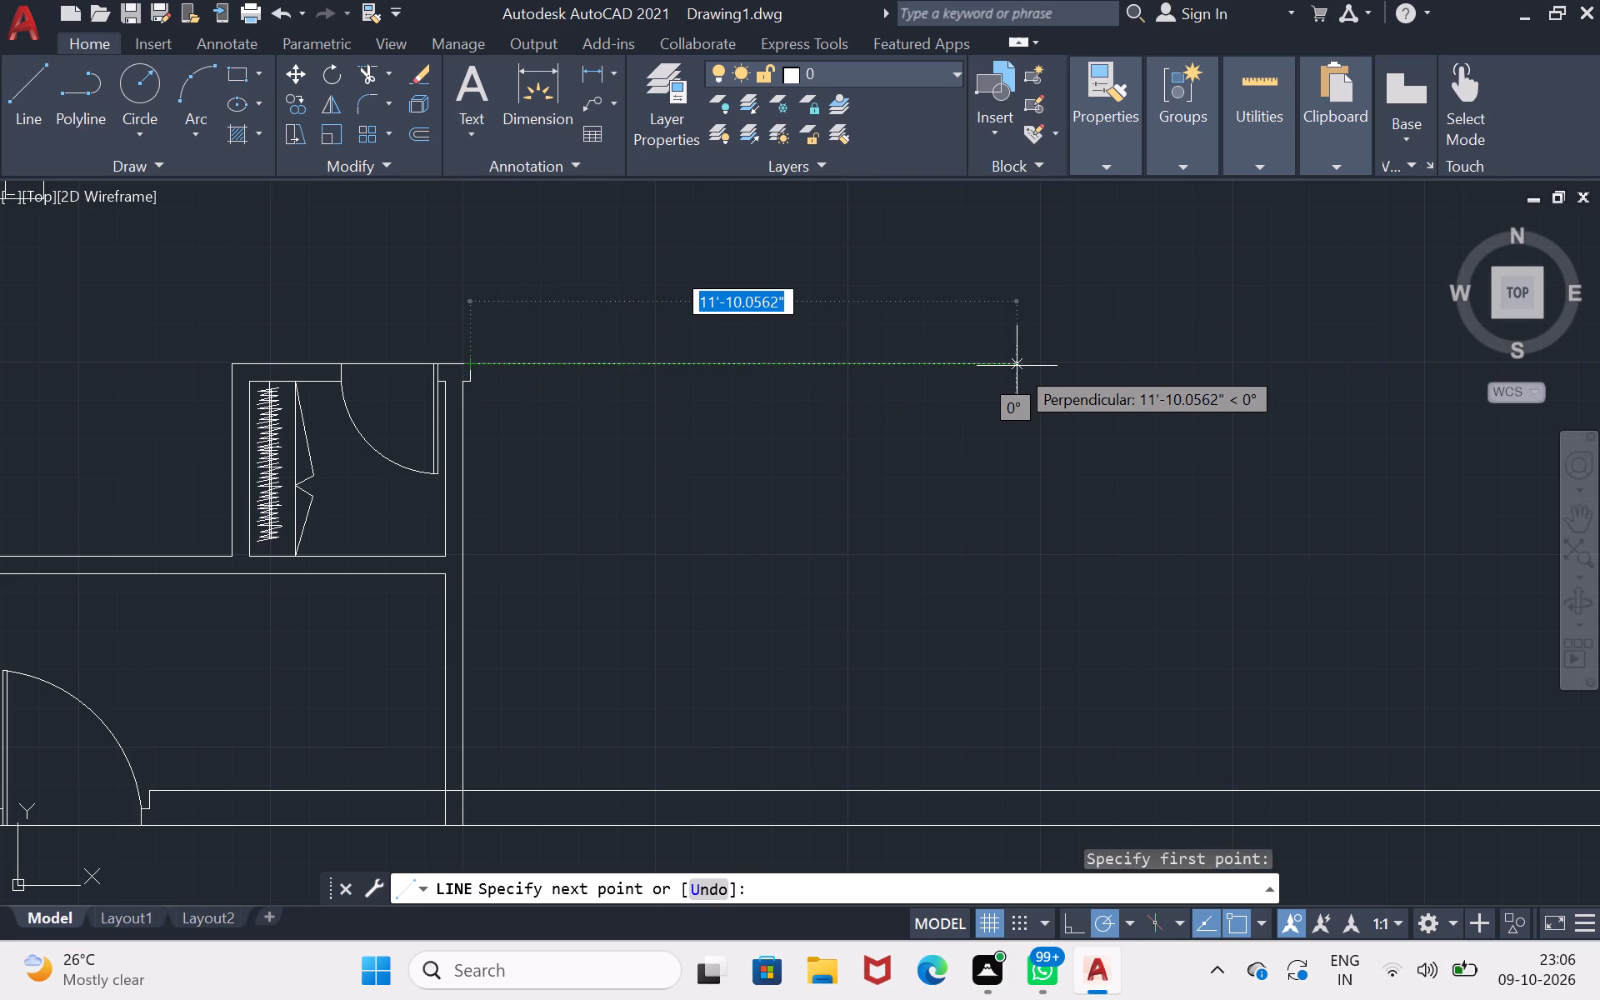
pyautogui.write("6'6")
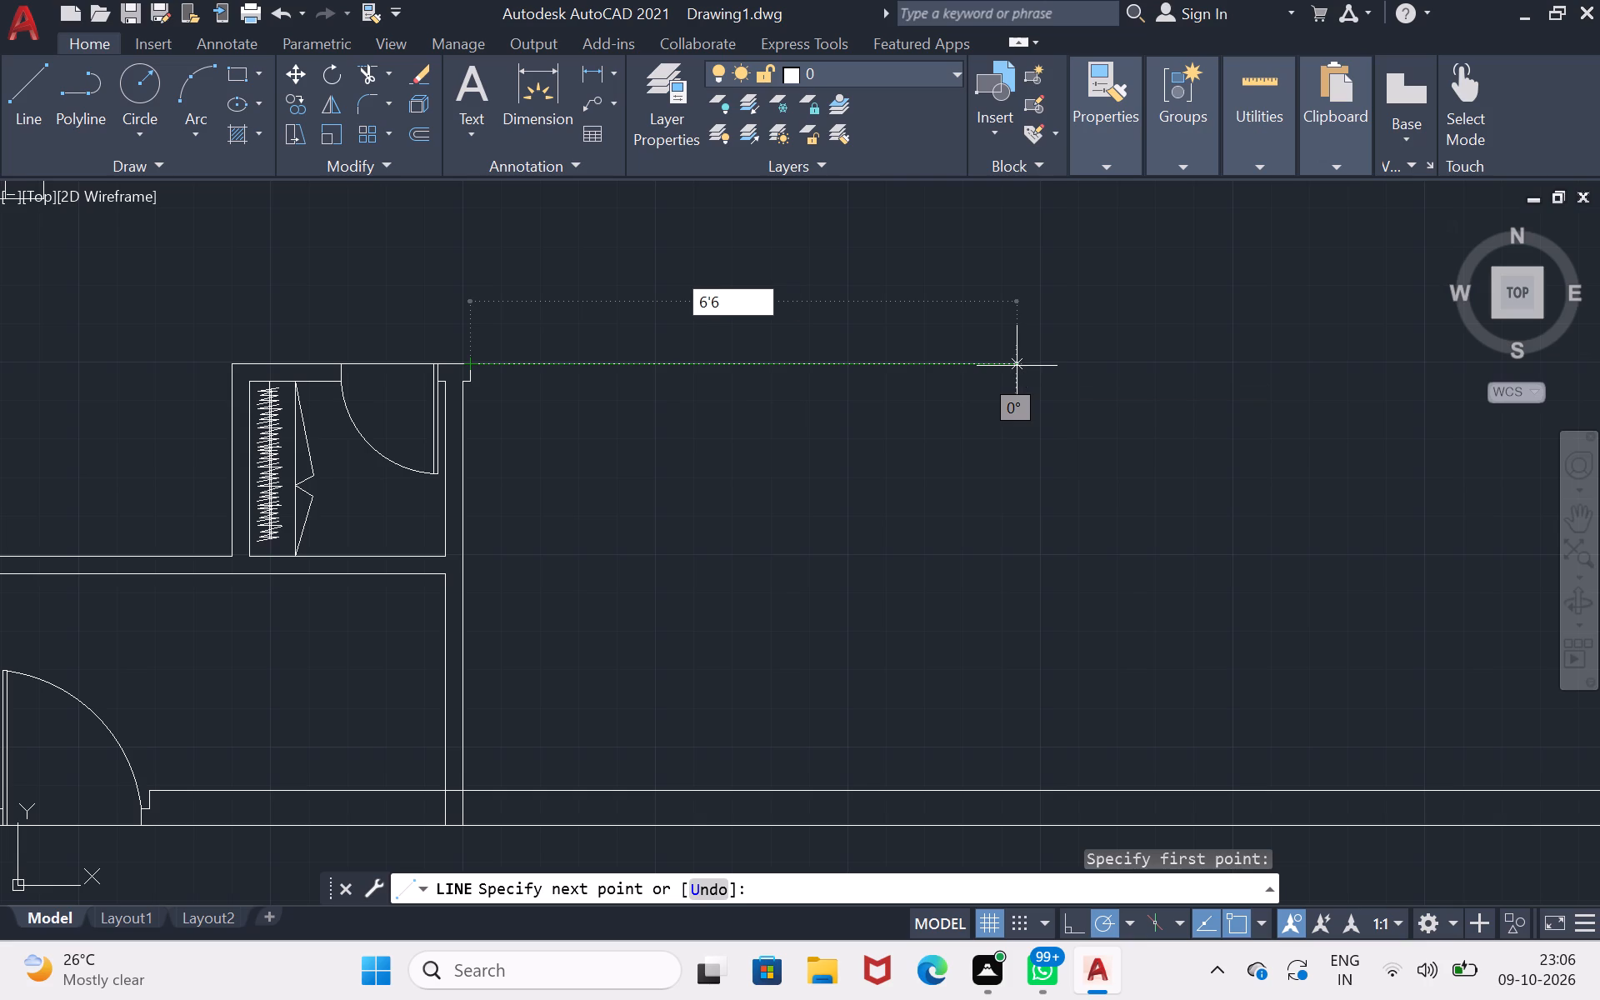
pyautogui.press('BackSpace')
pyautogui.hotkey('shift', '"')
pyautogui.press('Return')
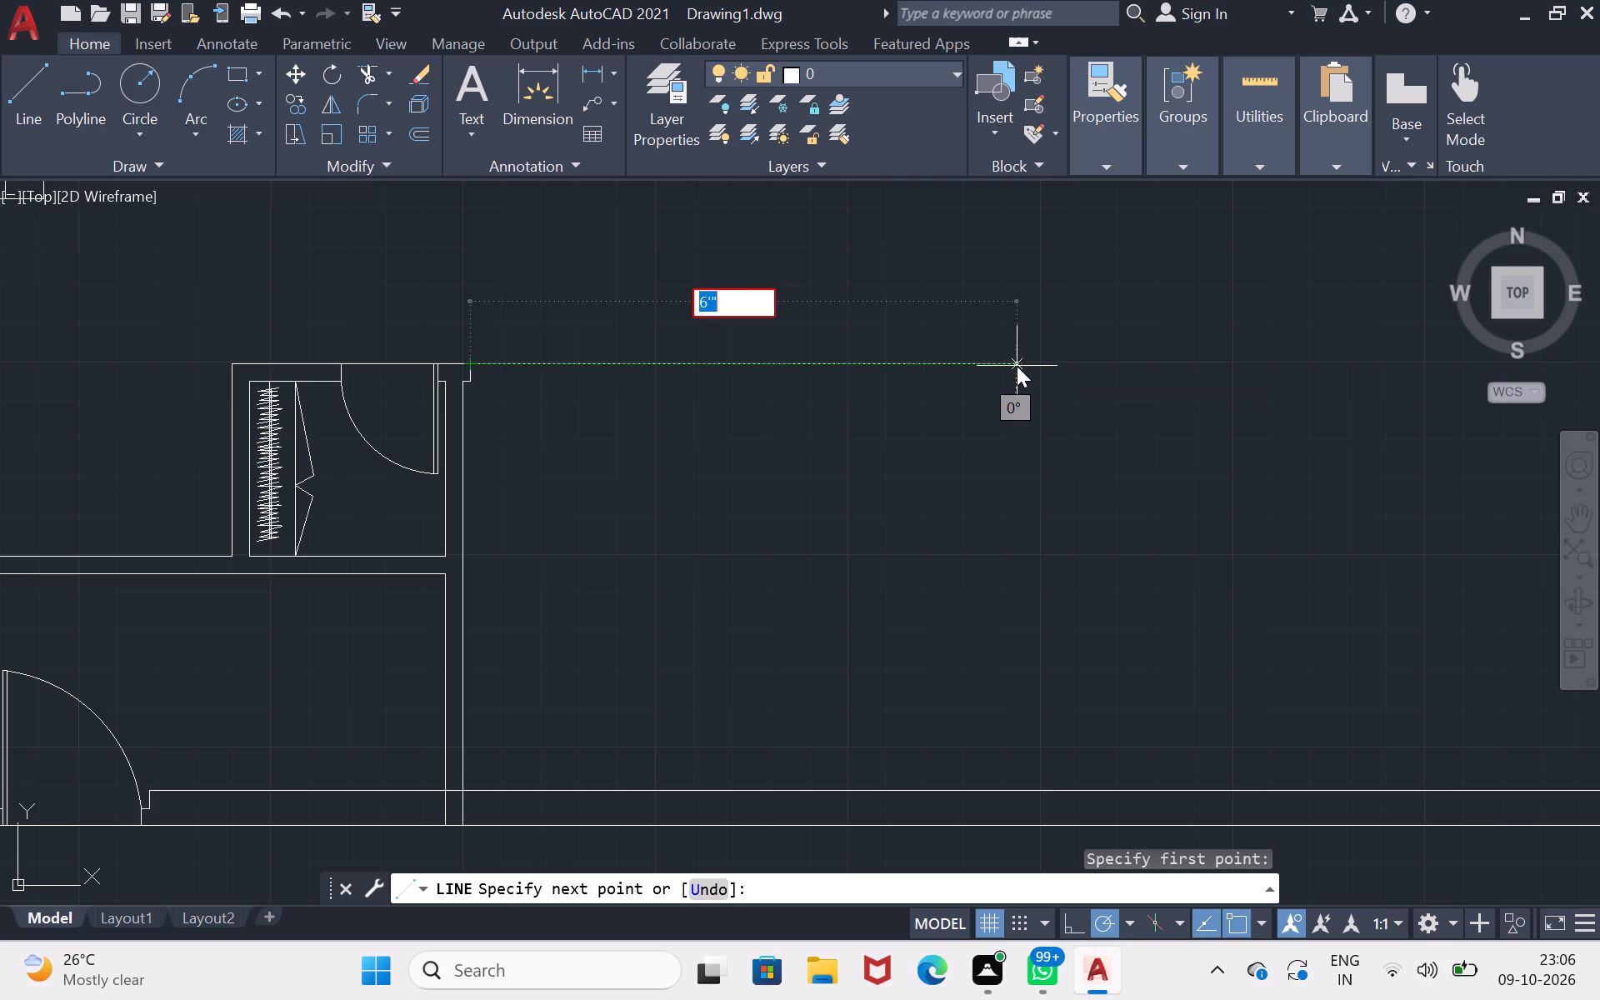
pyautogui.press('BackSpace')
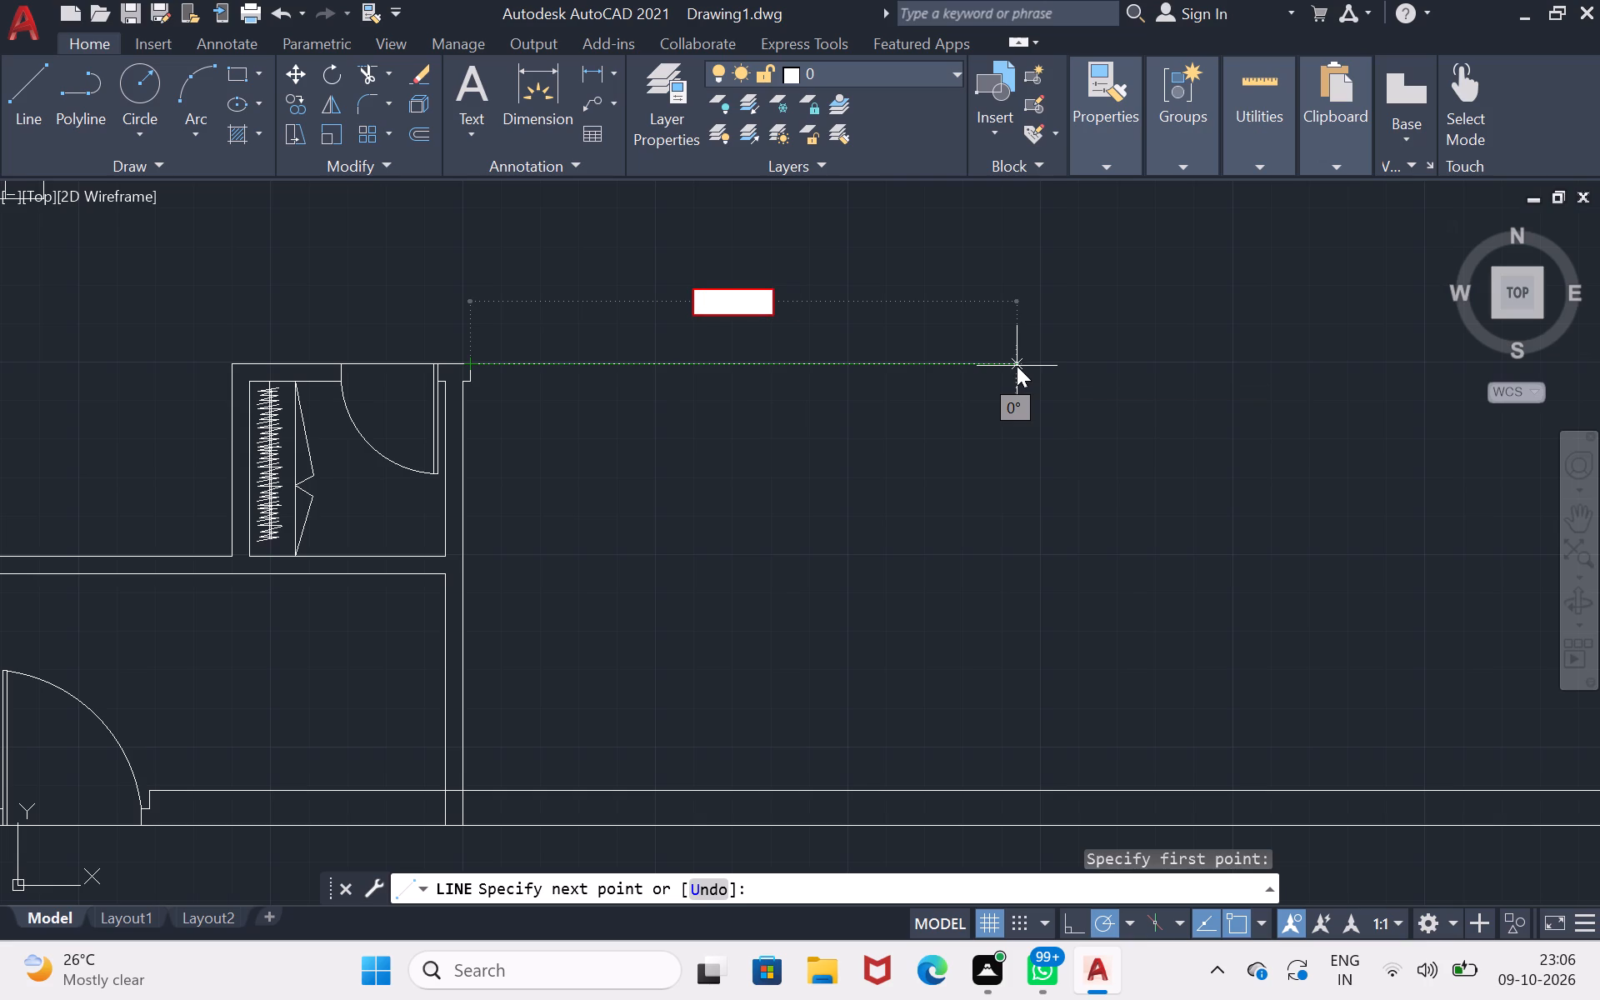
pyautogui.press('BackSpace')
pyautogui.press('Escape')
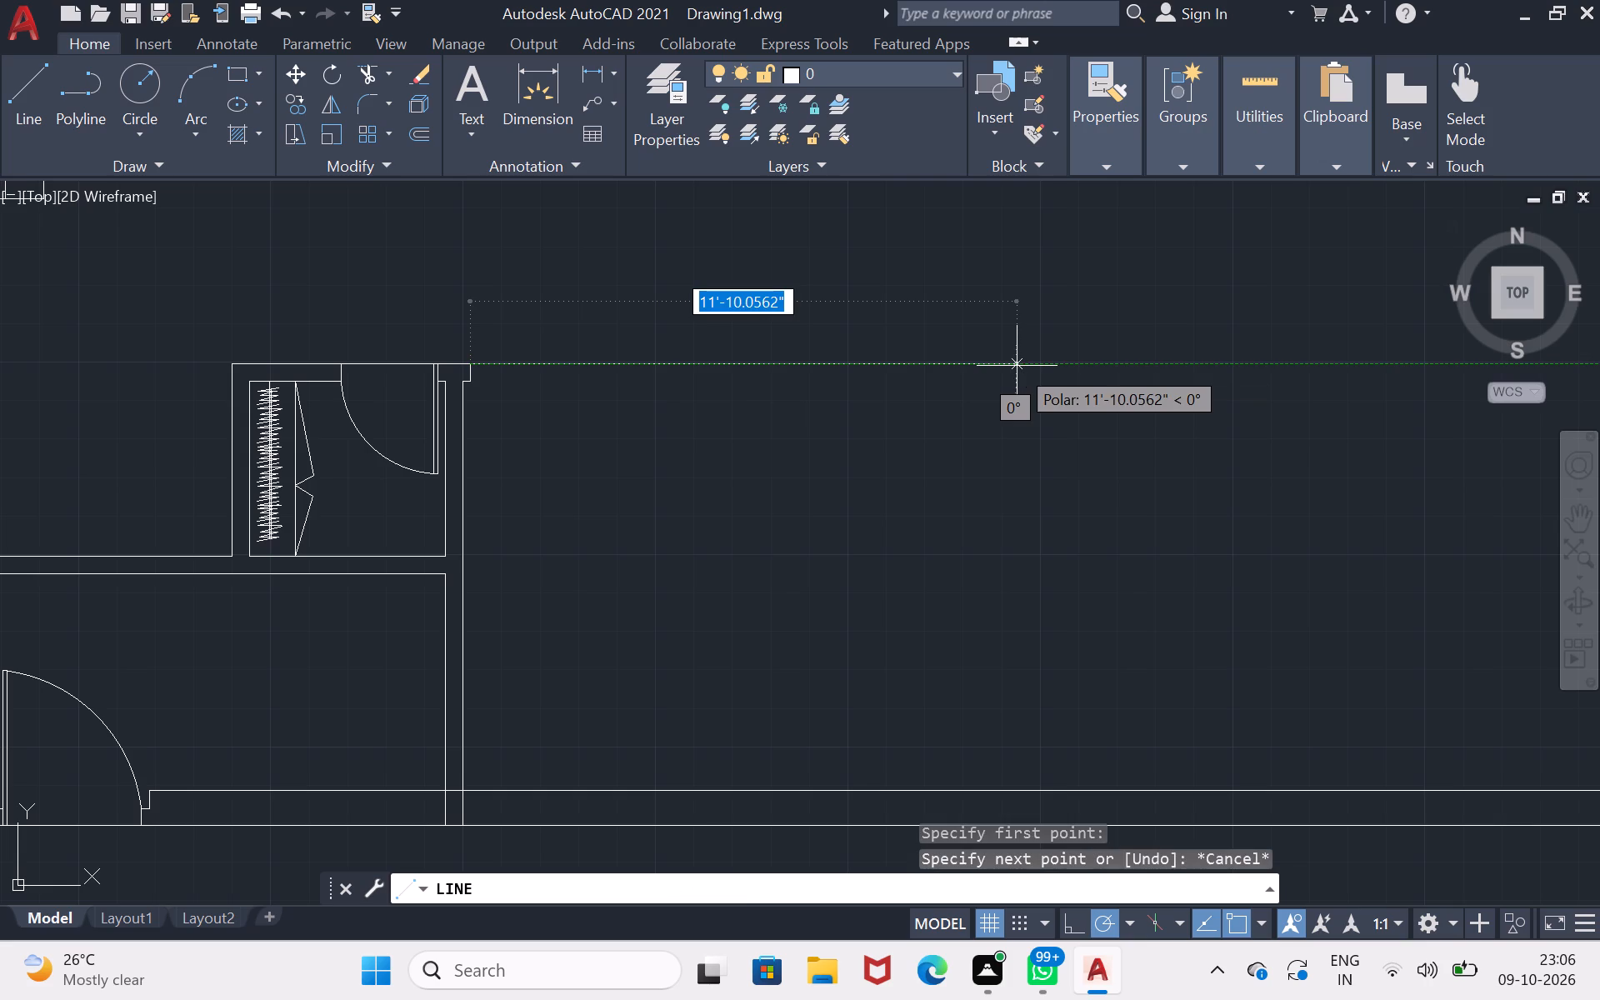
pyautogui.write("6'")
pyautogui.write('6"')
pyautogui.press('Return')
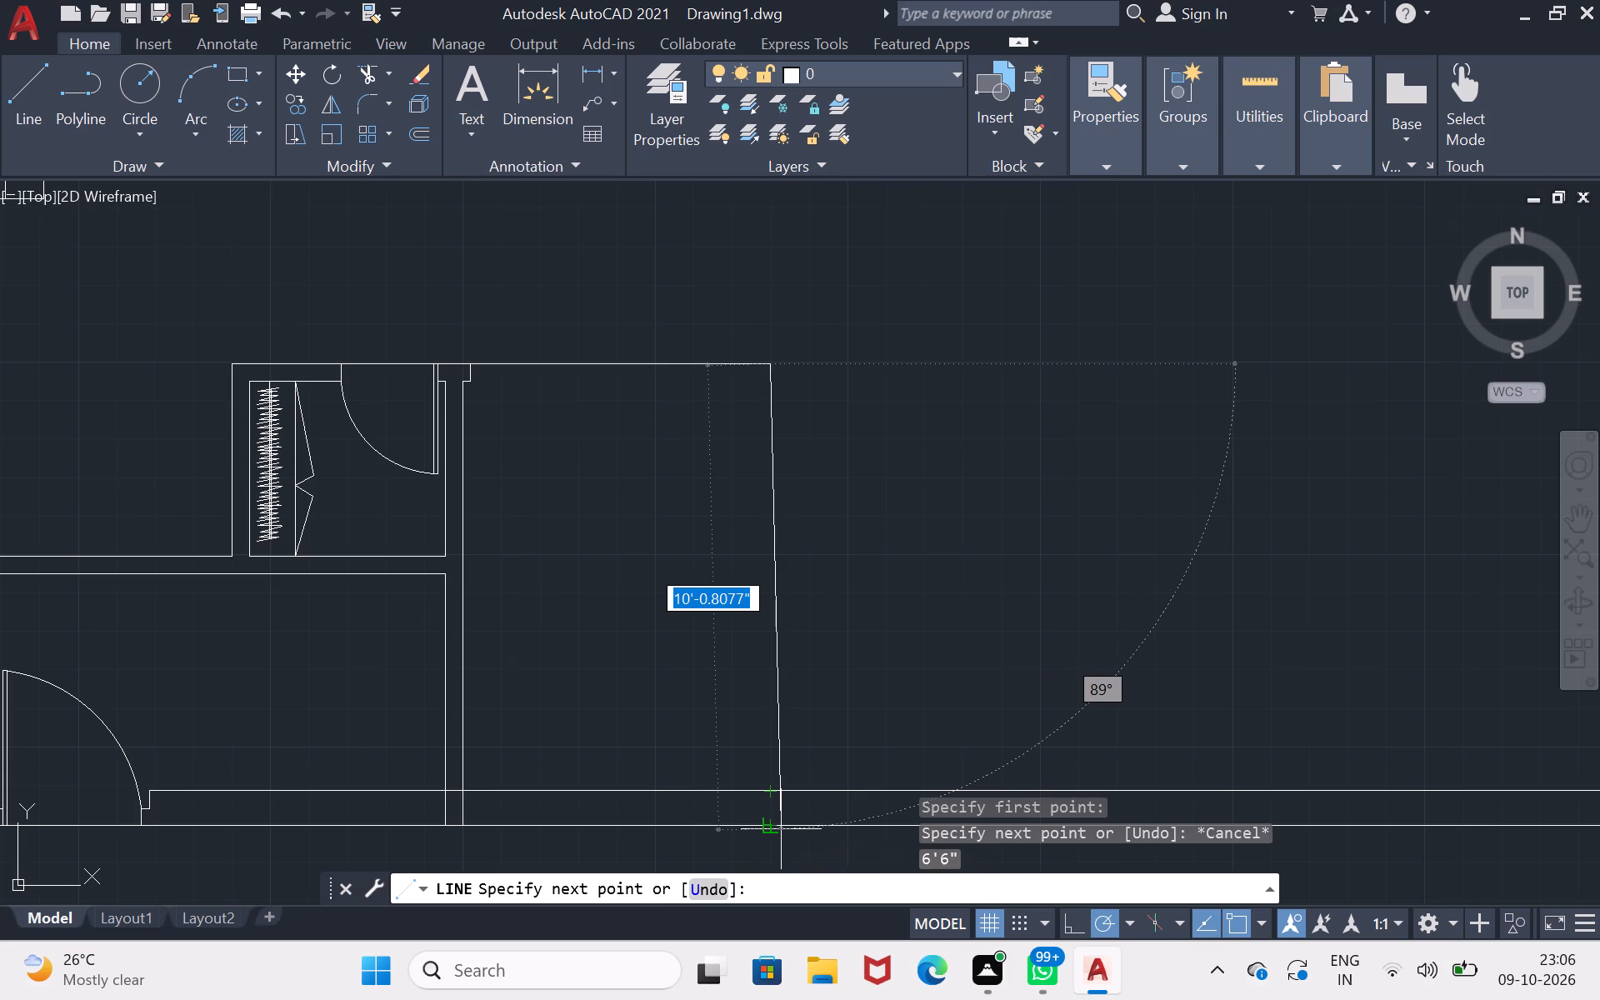
pyautogui.scroll(1, 785, 824)
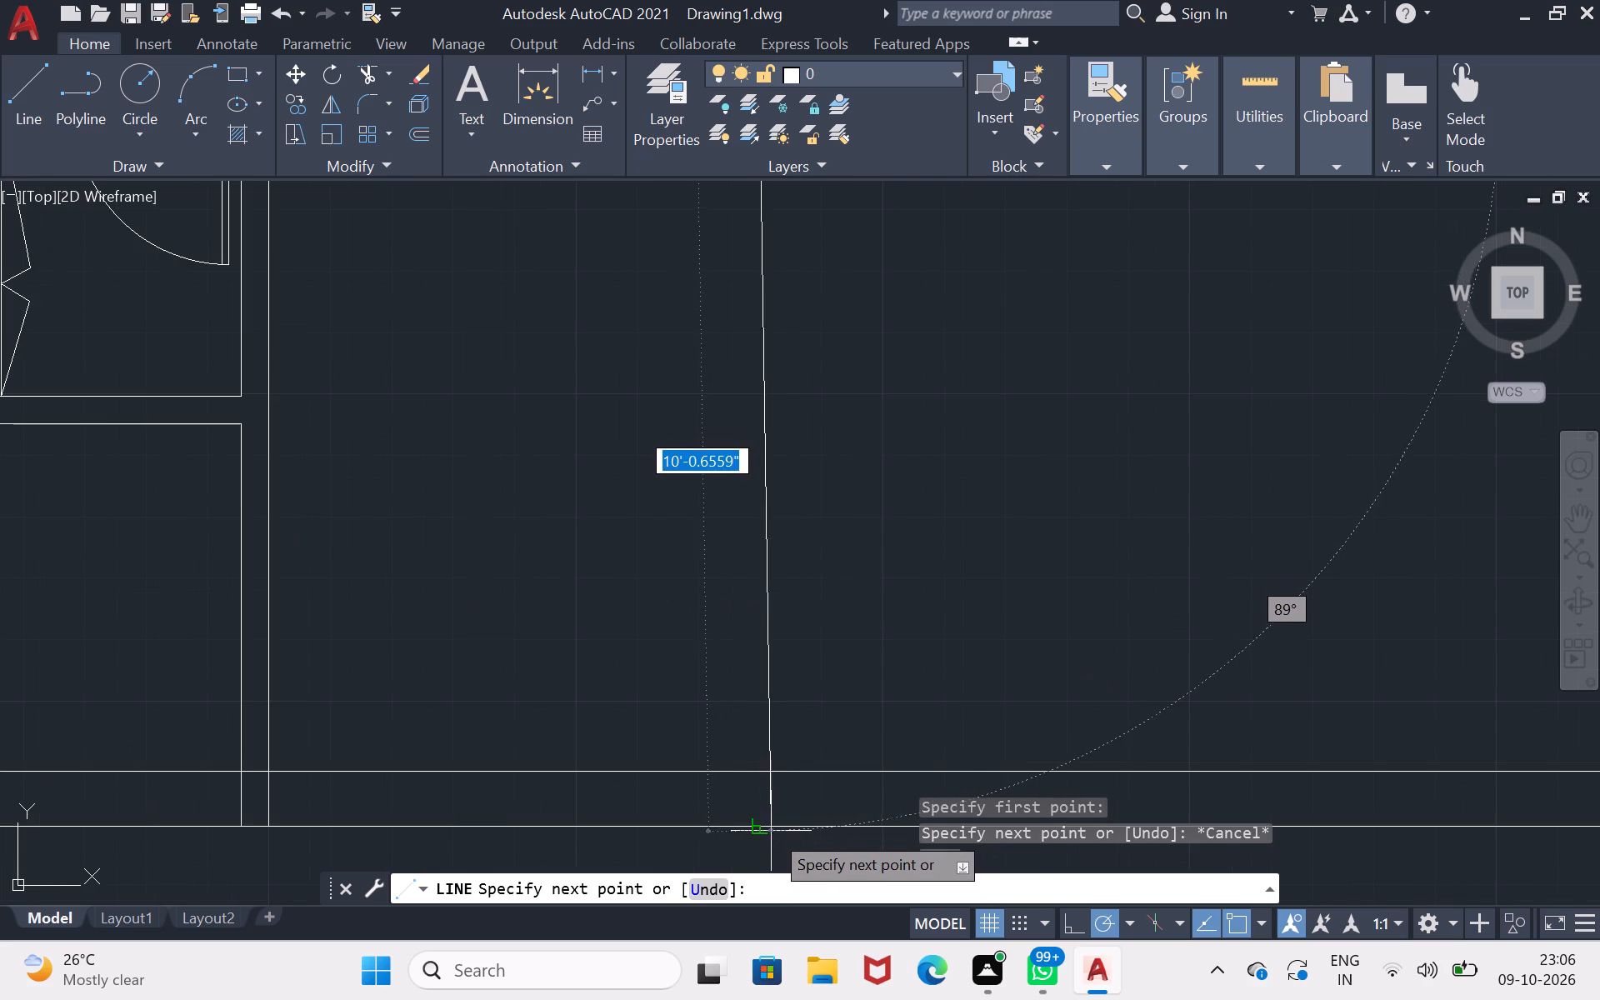
pyautogui.click(765, 827)
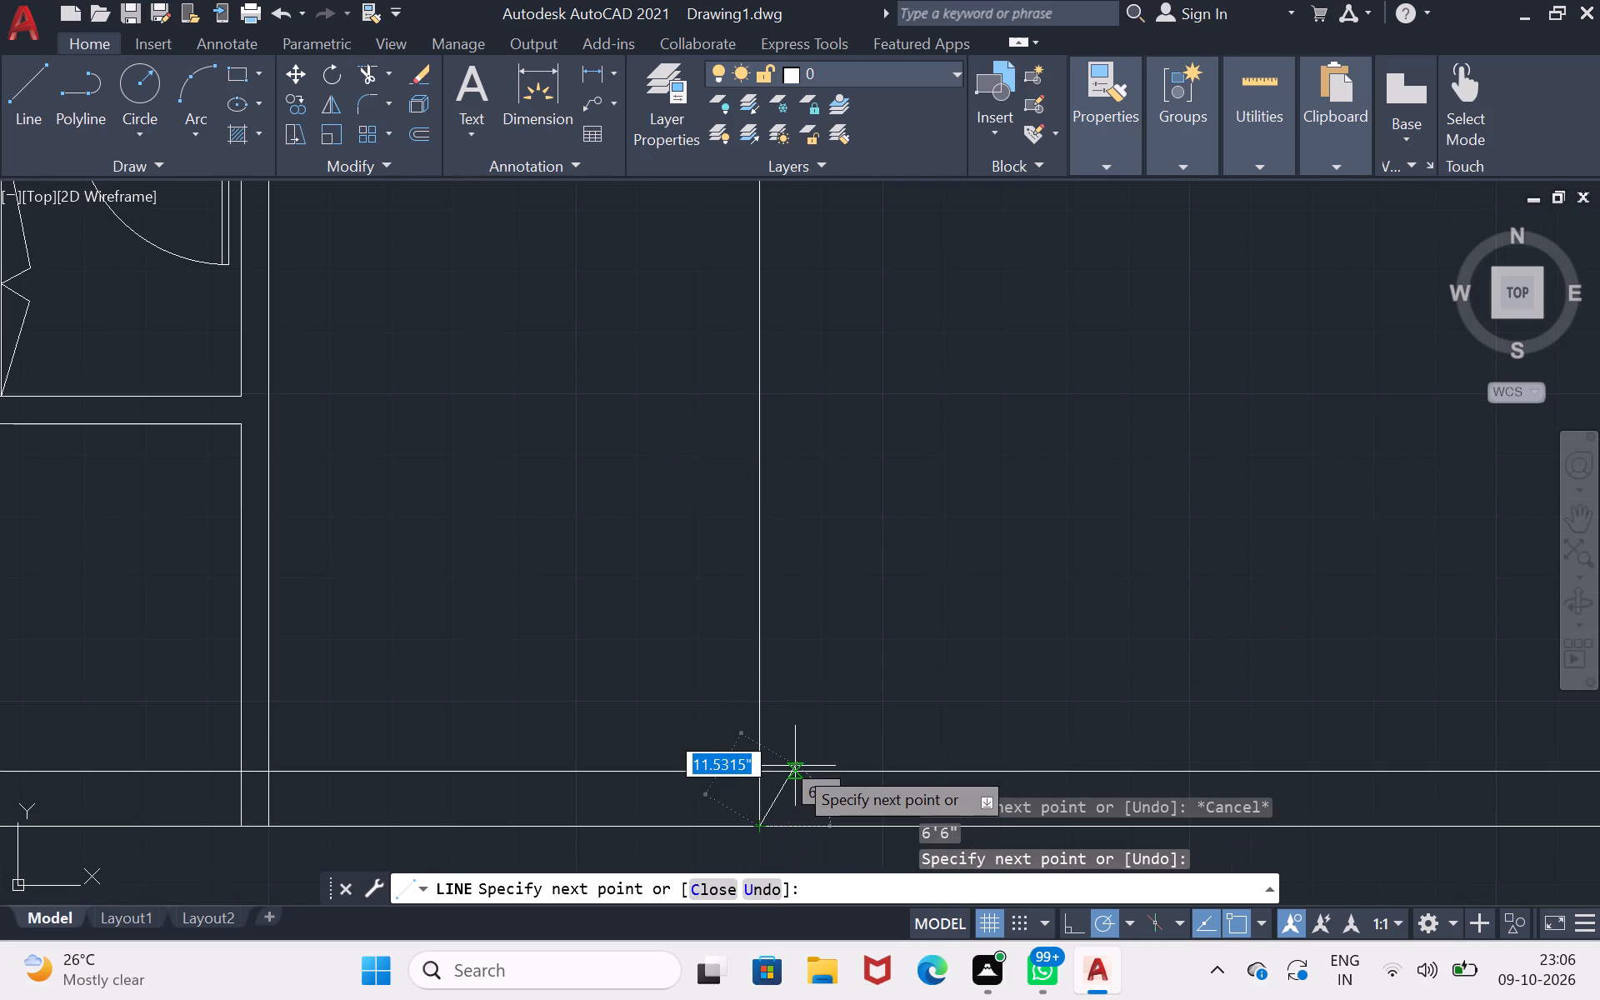
pyautogui.press('Return')
# Offset the new 6'6" horizontal line 9" to its south side to form the wall thickness.
pyautogui.scroll(-2, 797, 639)
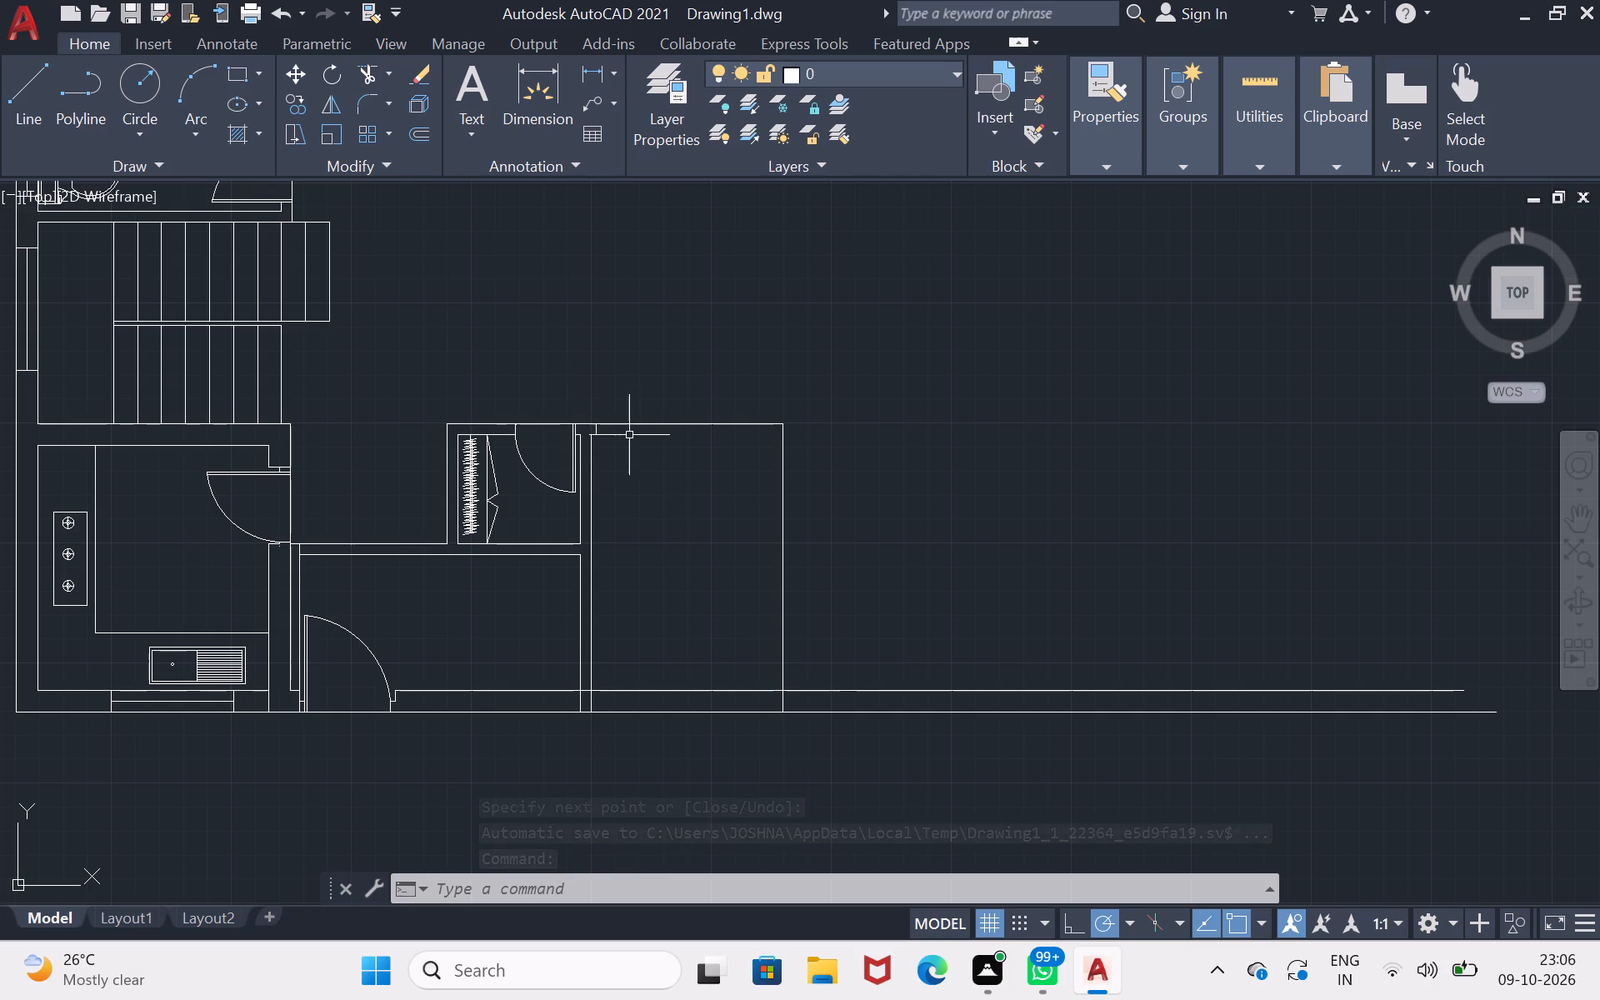
pyautogui.click(647, 423)
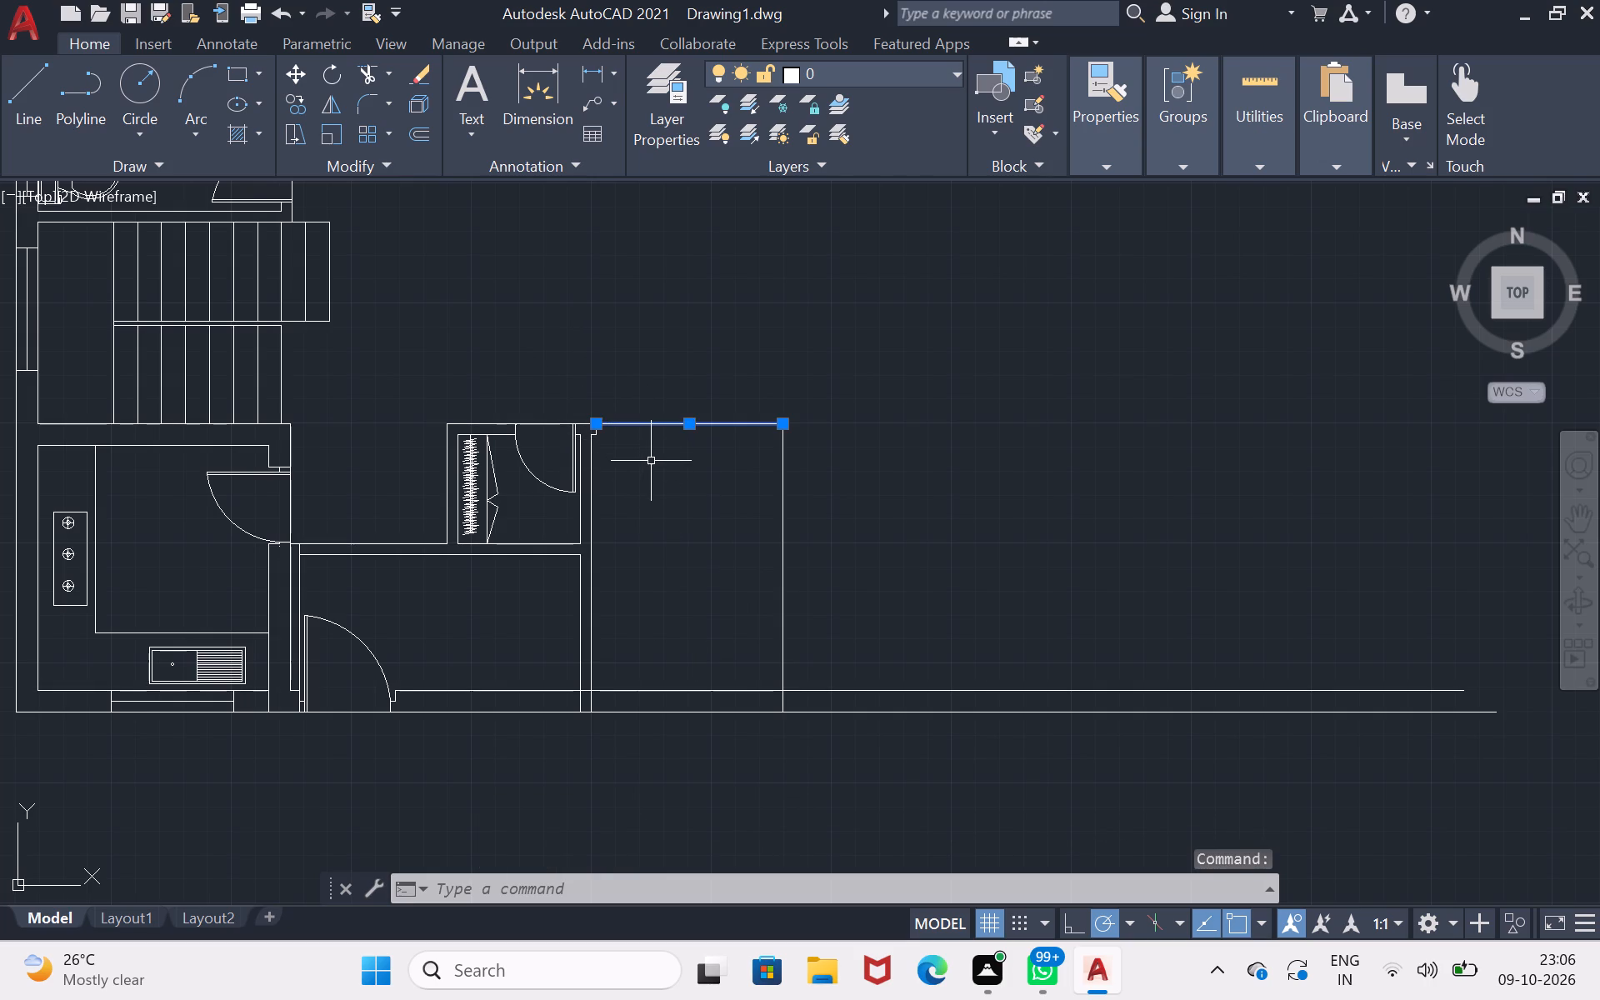
pyautogui.press('o')
pyautogui.press('Return')
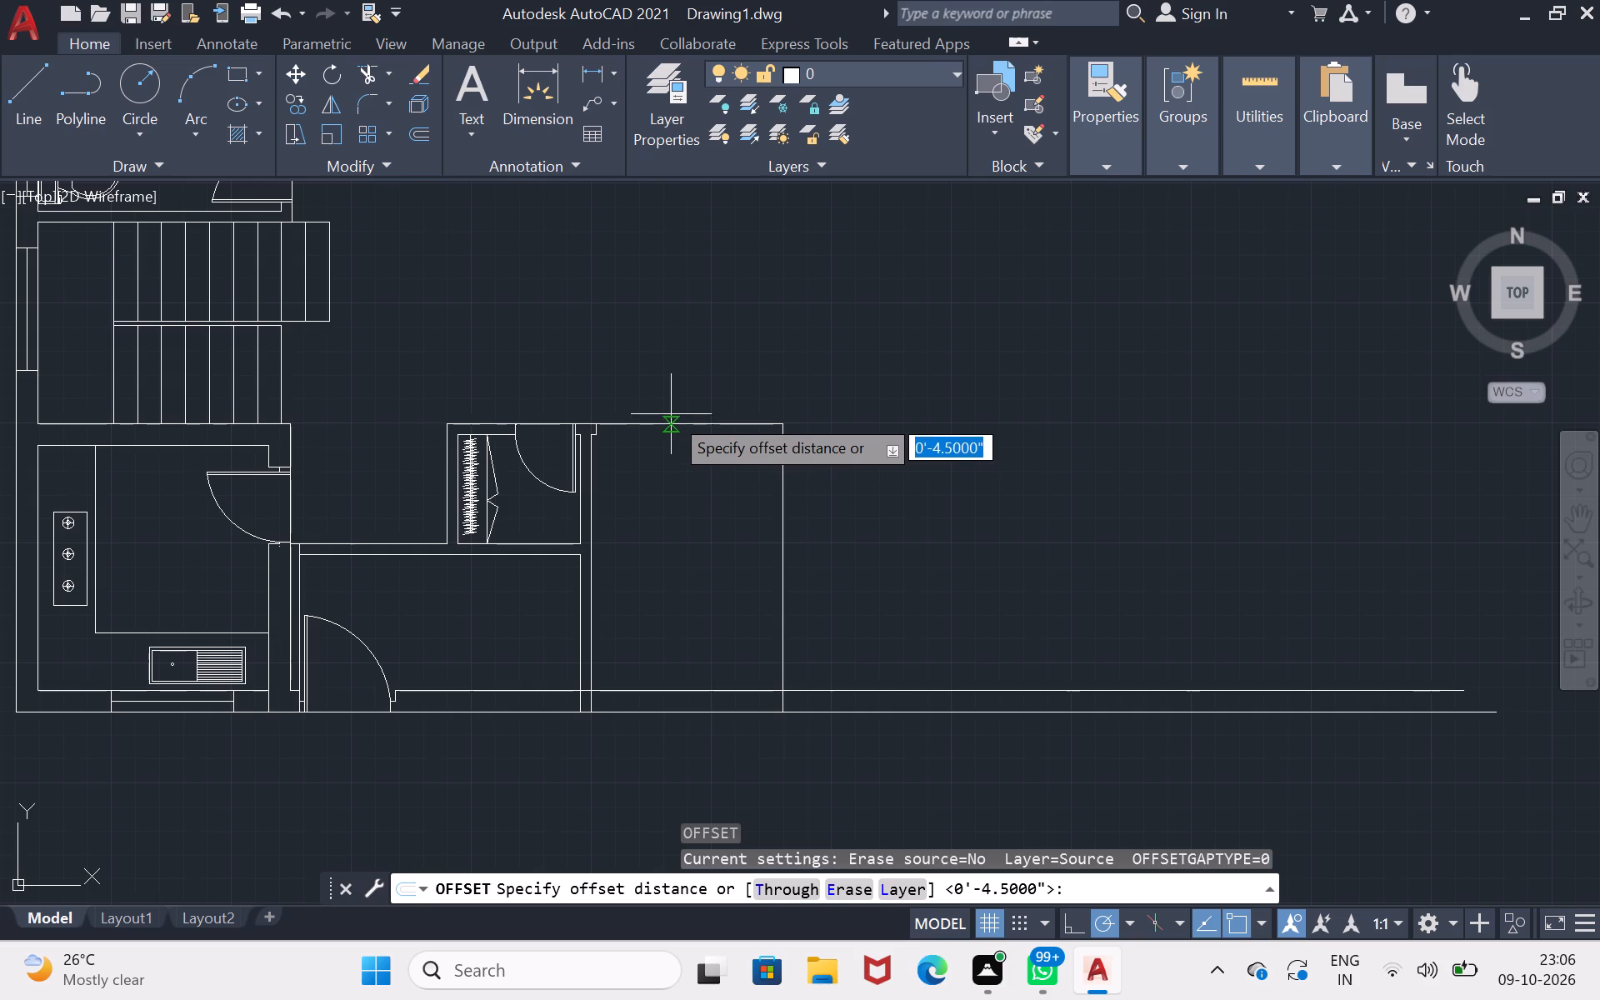
pyautogui.click(672, 417)
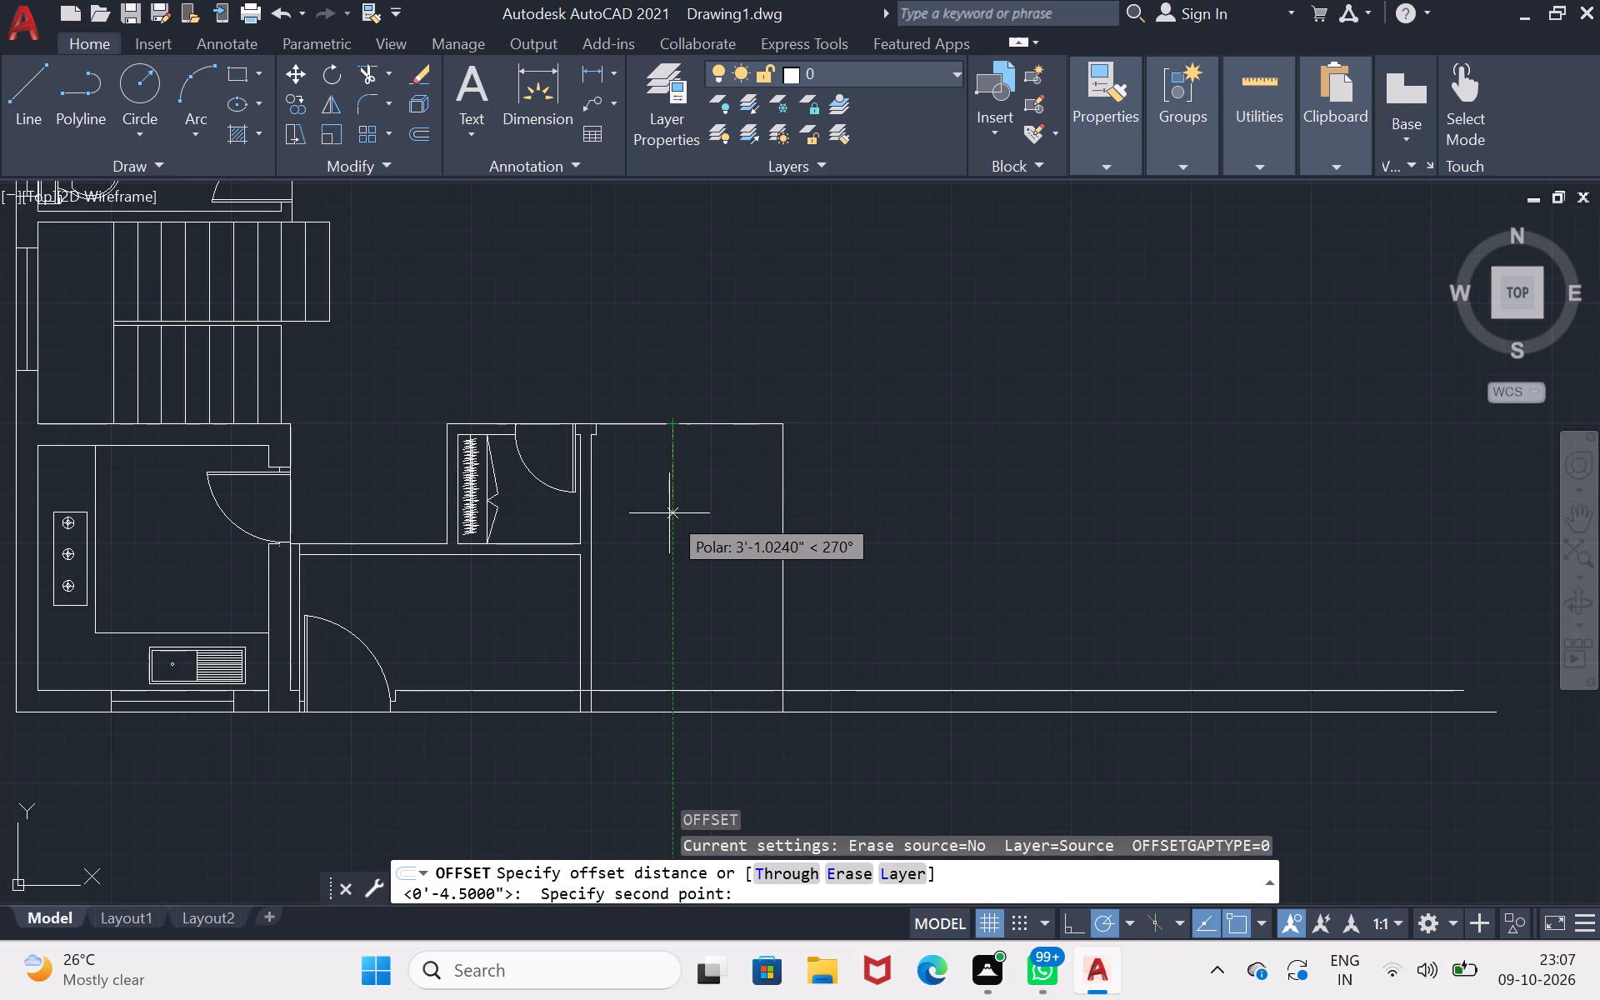
pyautogui.press('9')
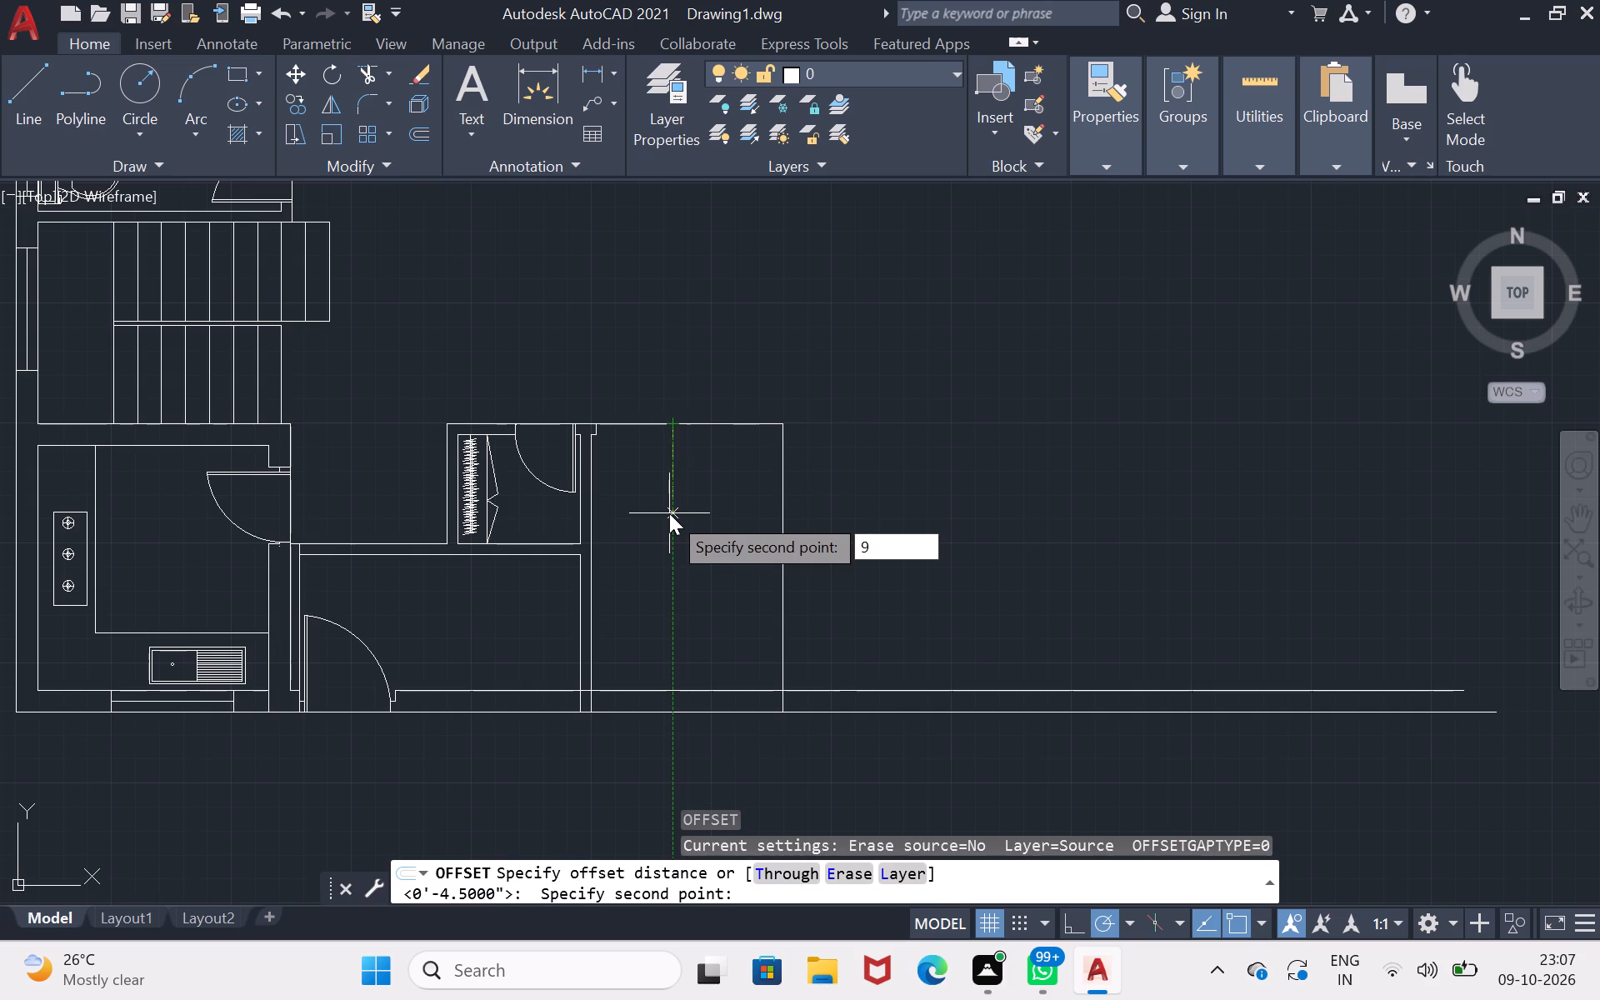
pyautogui.hotkey('shift', '"')
pyautogui.press('Return')
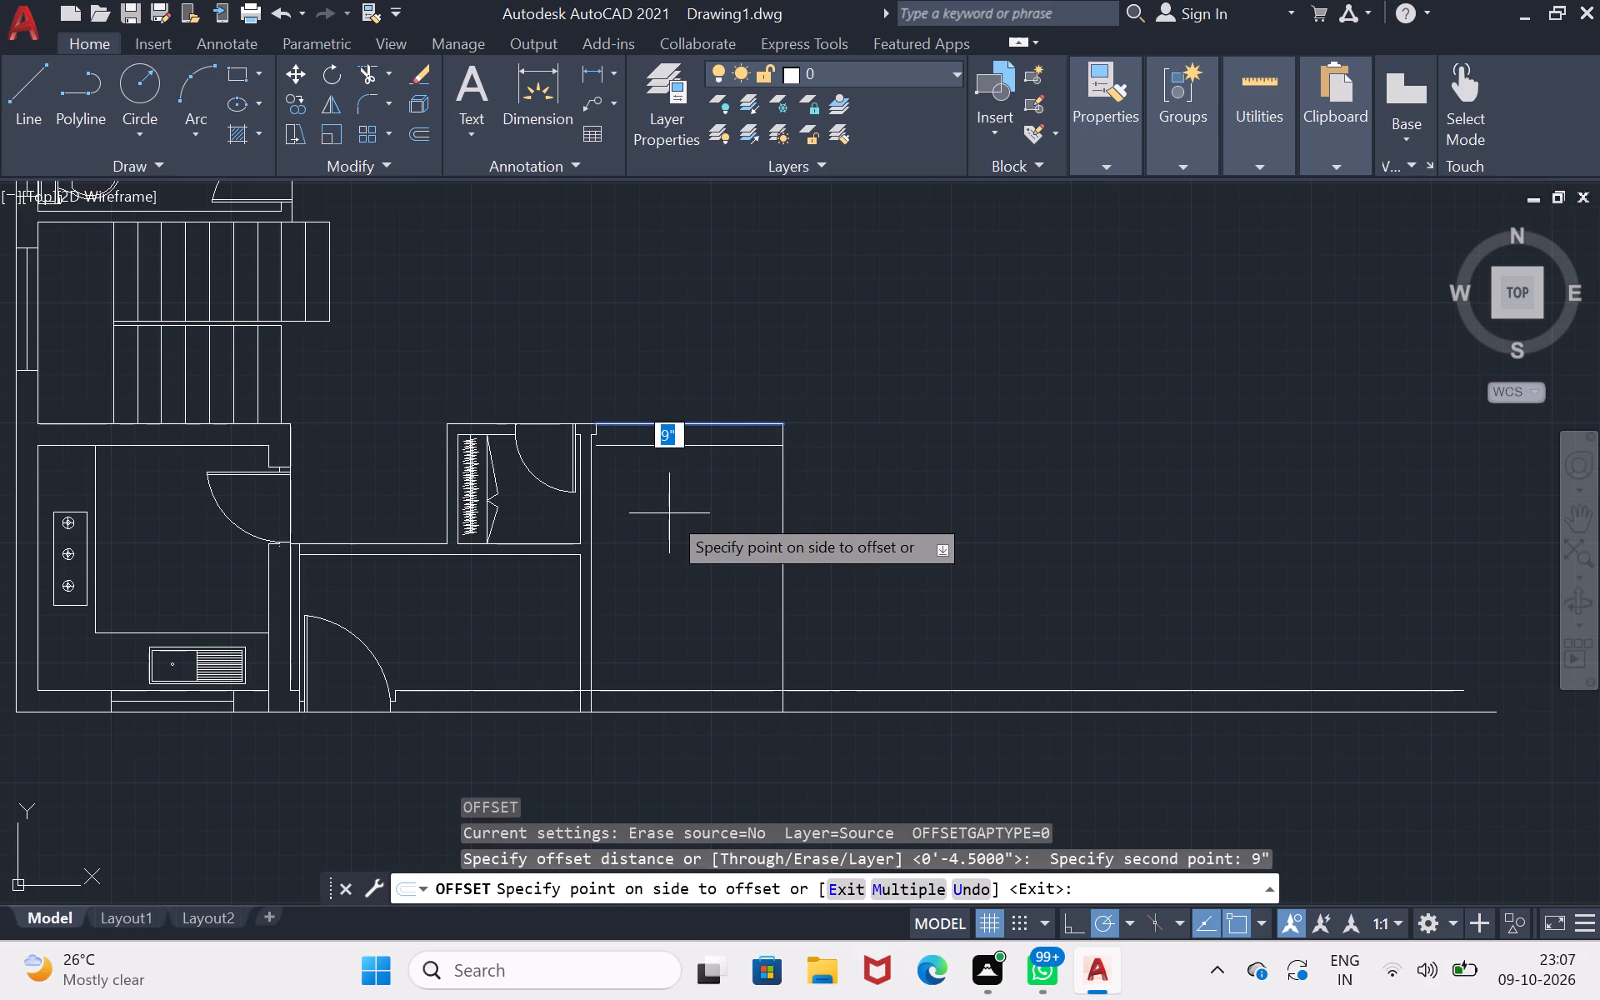
pyautogui.click(669, 513)
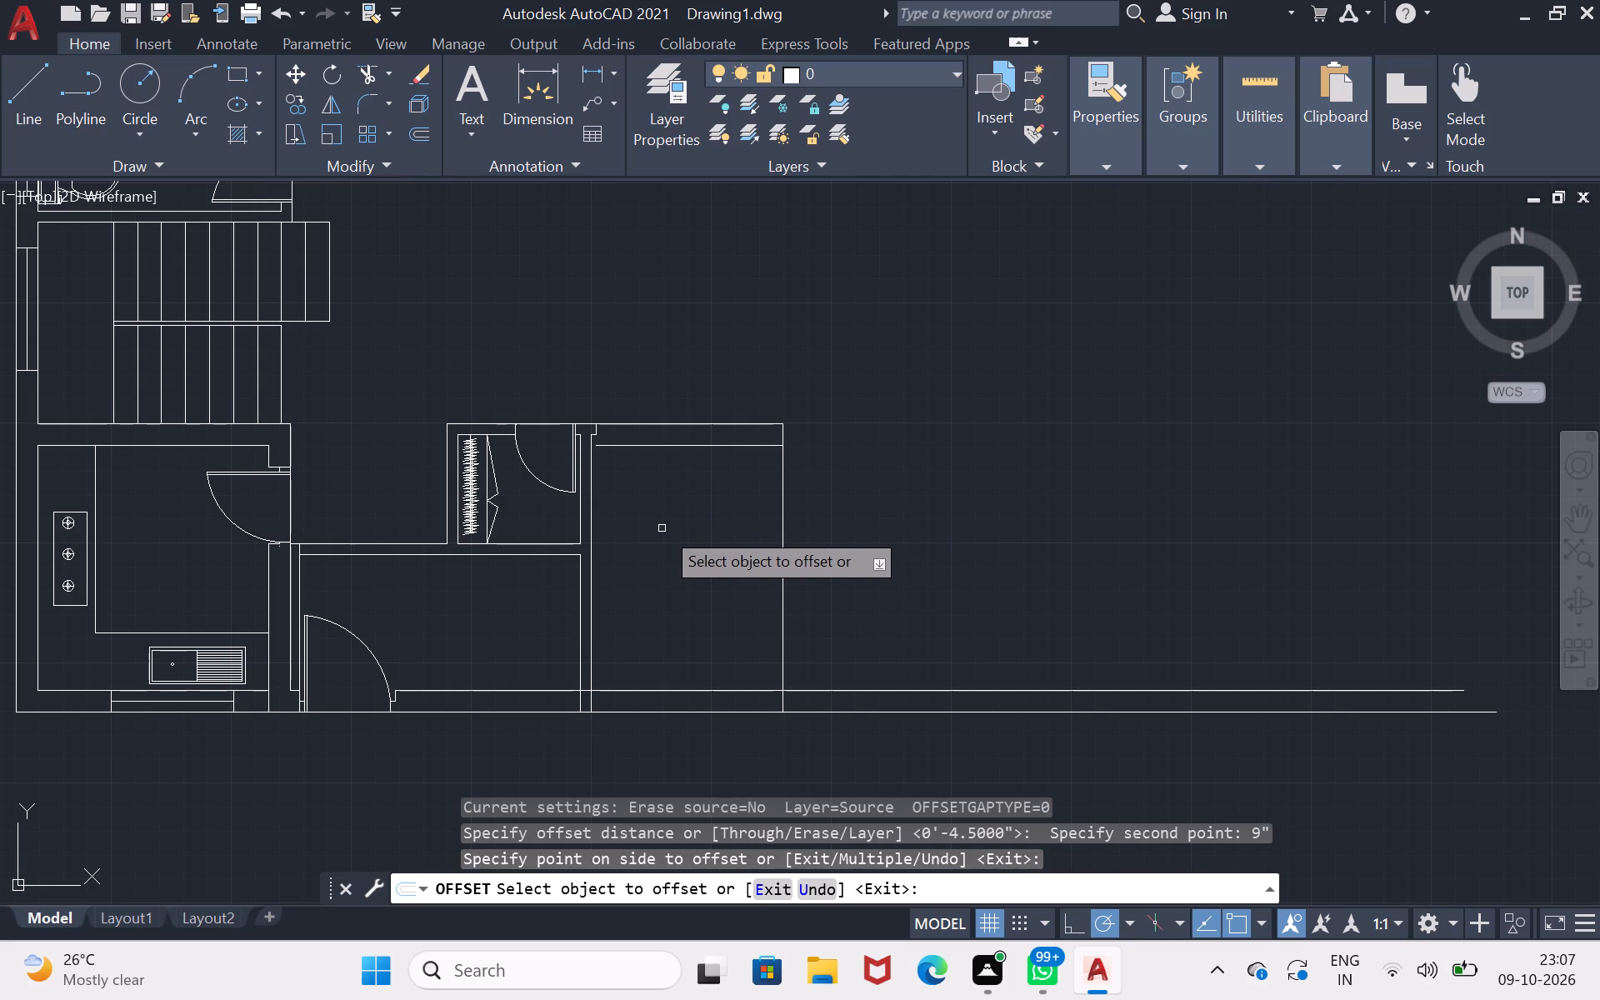
pyautogui.scroll(2, 615, 464)
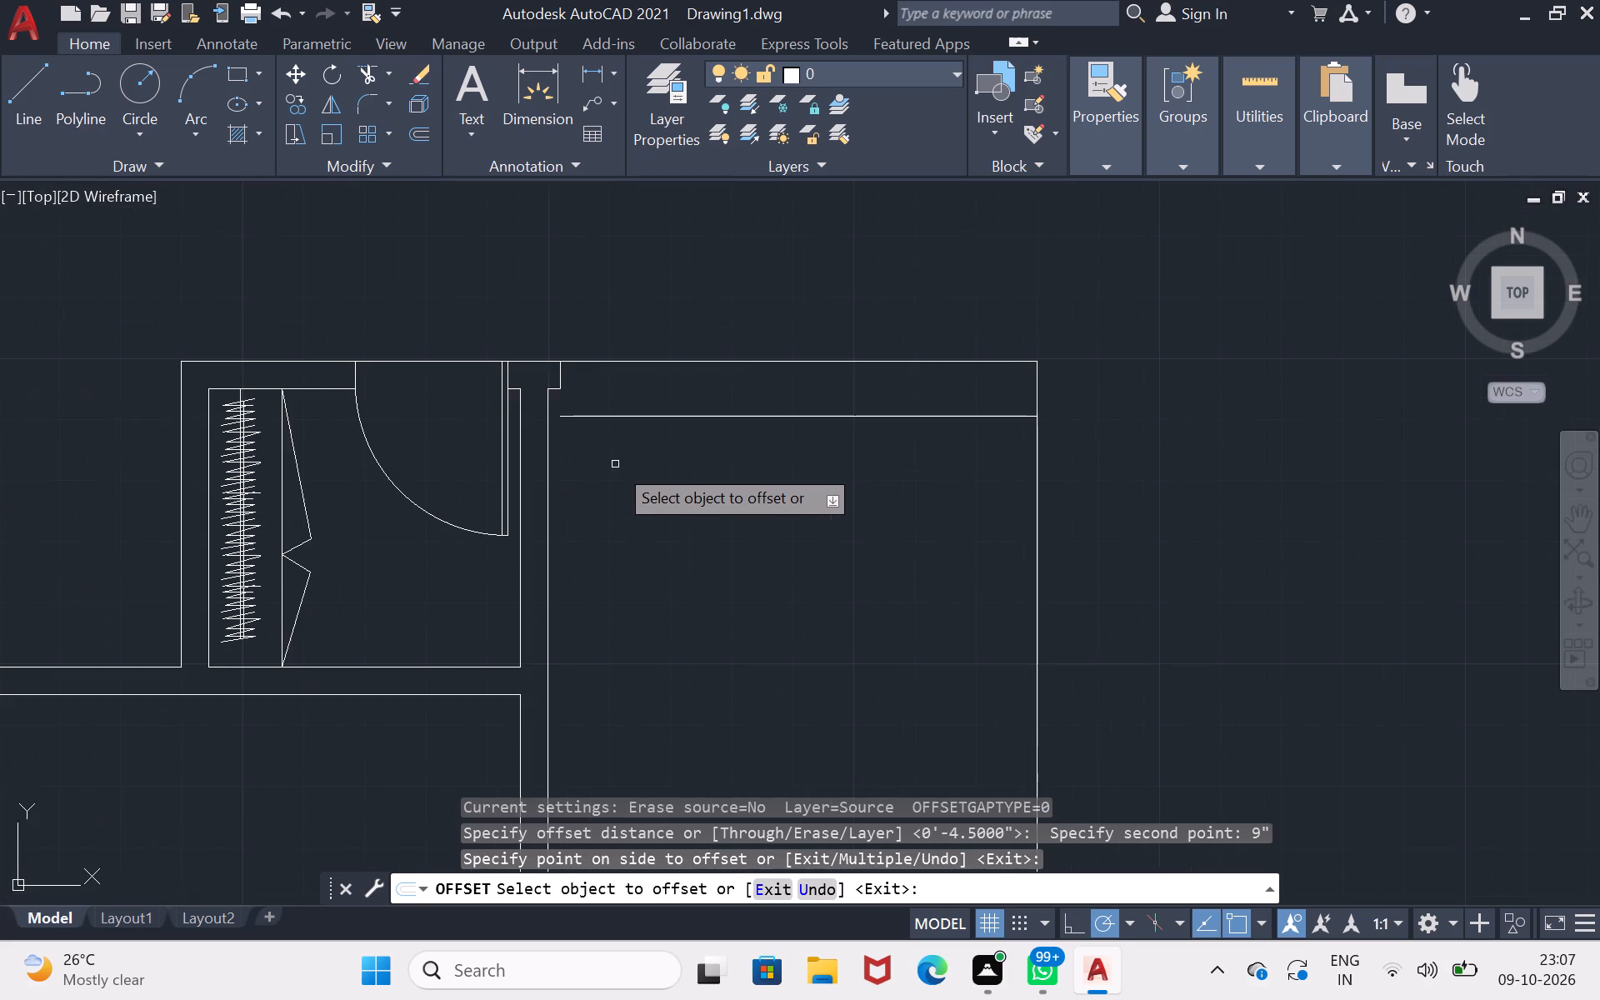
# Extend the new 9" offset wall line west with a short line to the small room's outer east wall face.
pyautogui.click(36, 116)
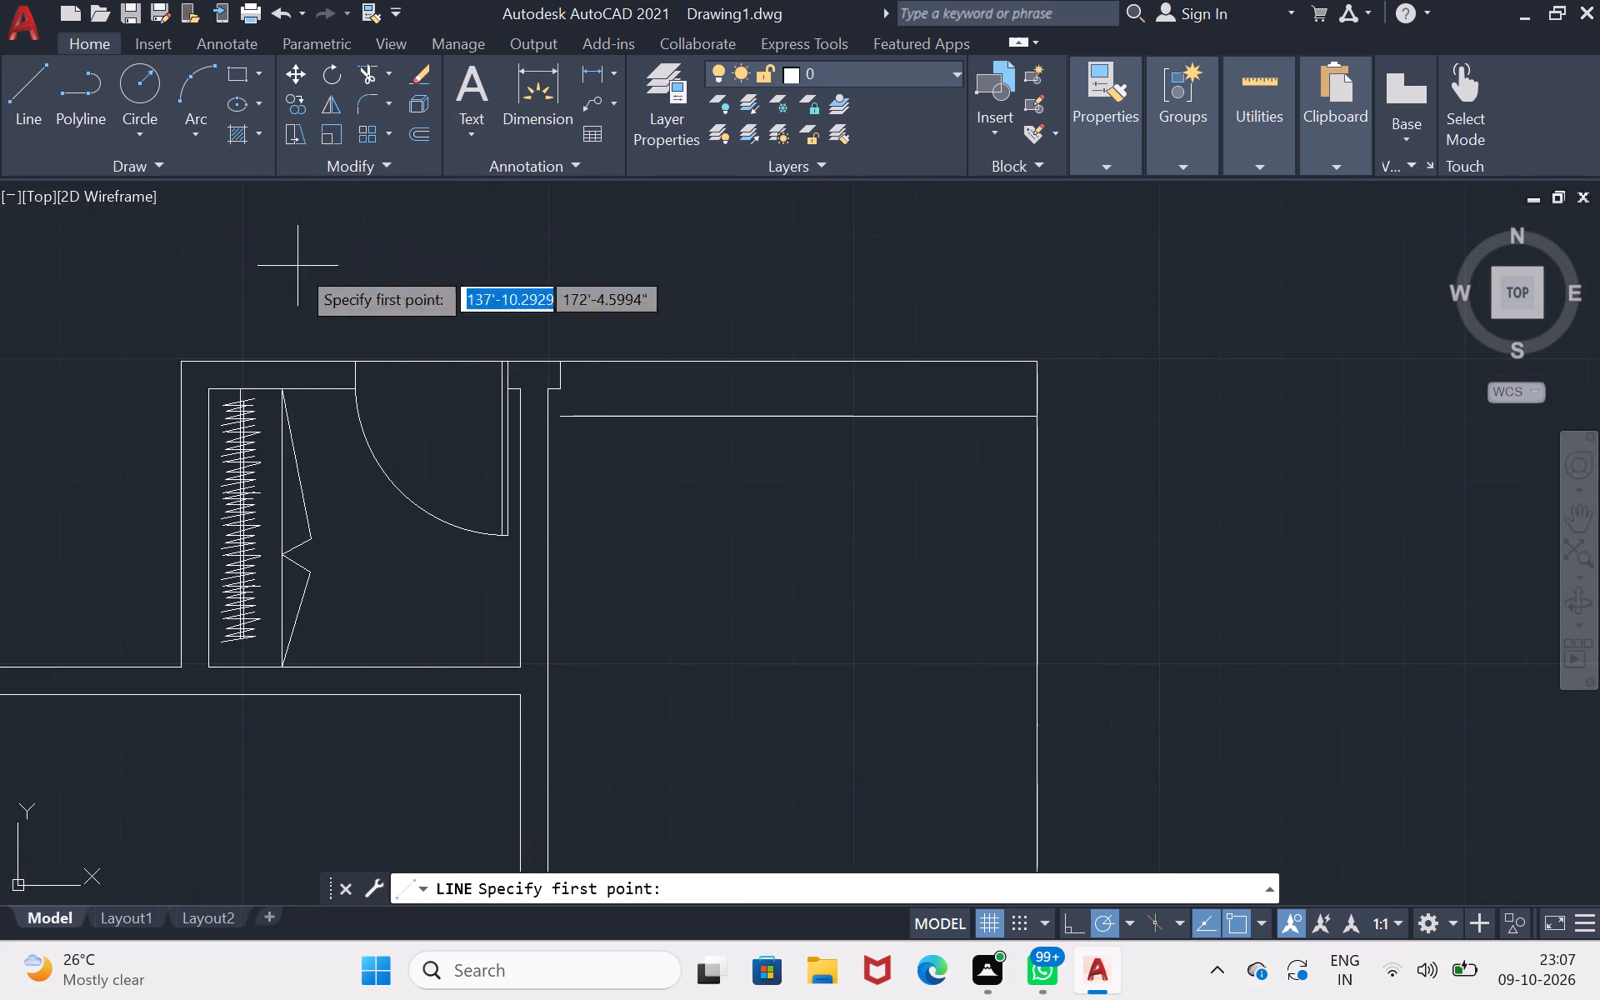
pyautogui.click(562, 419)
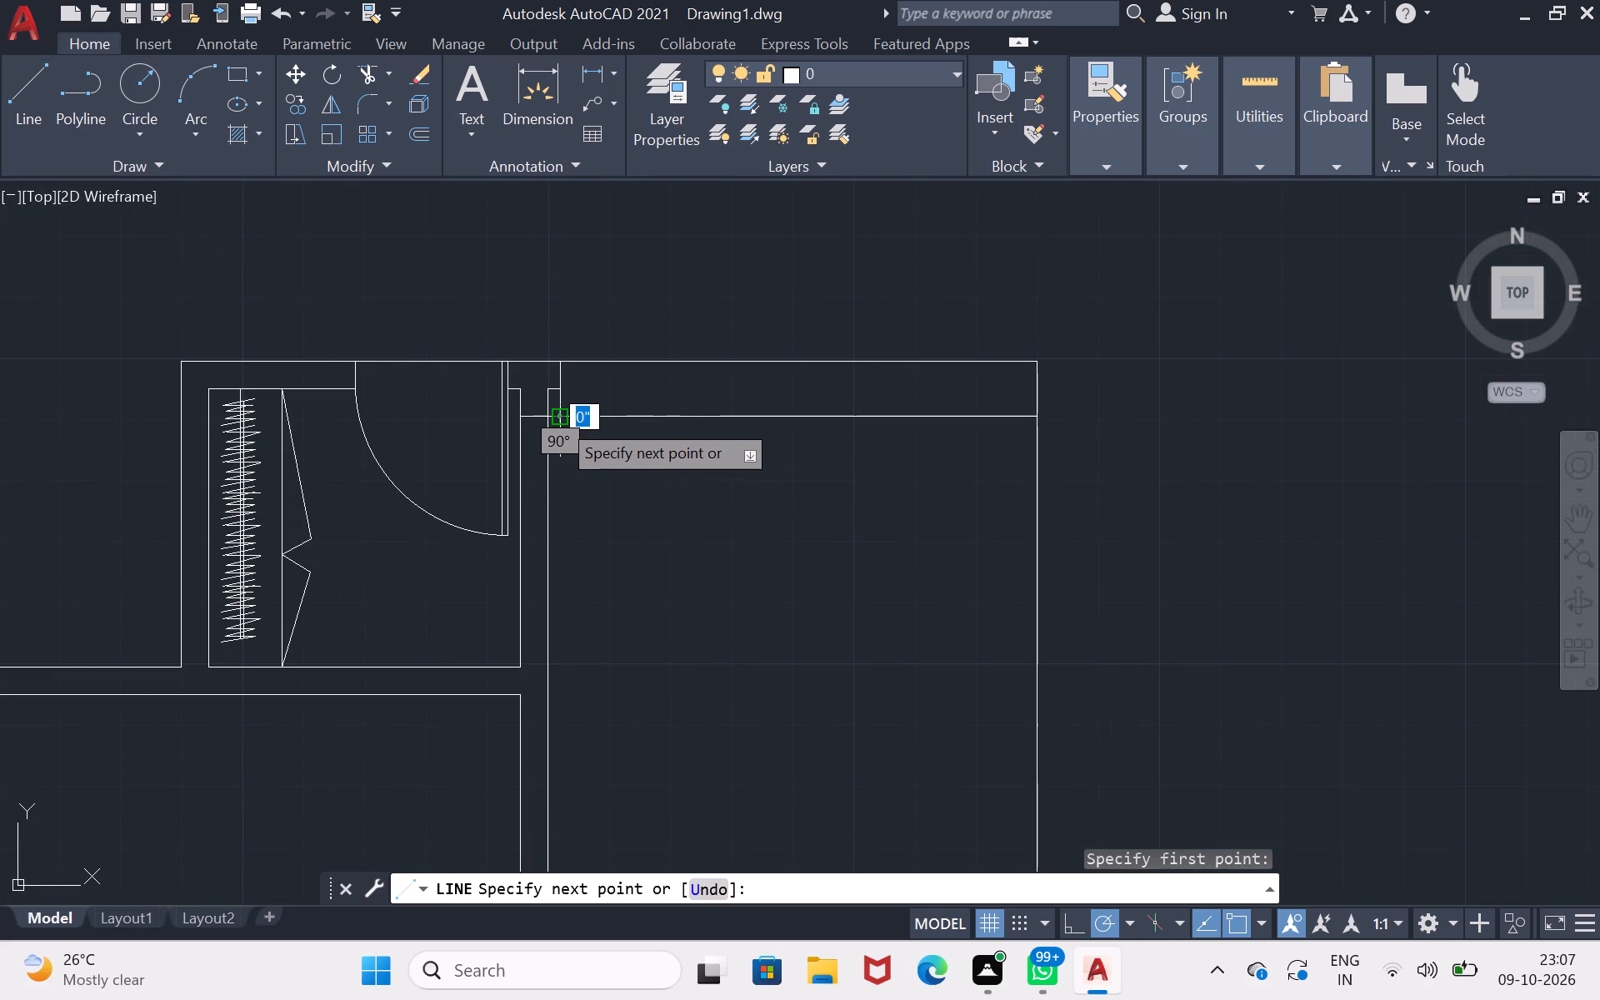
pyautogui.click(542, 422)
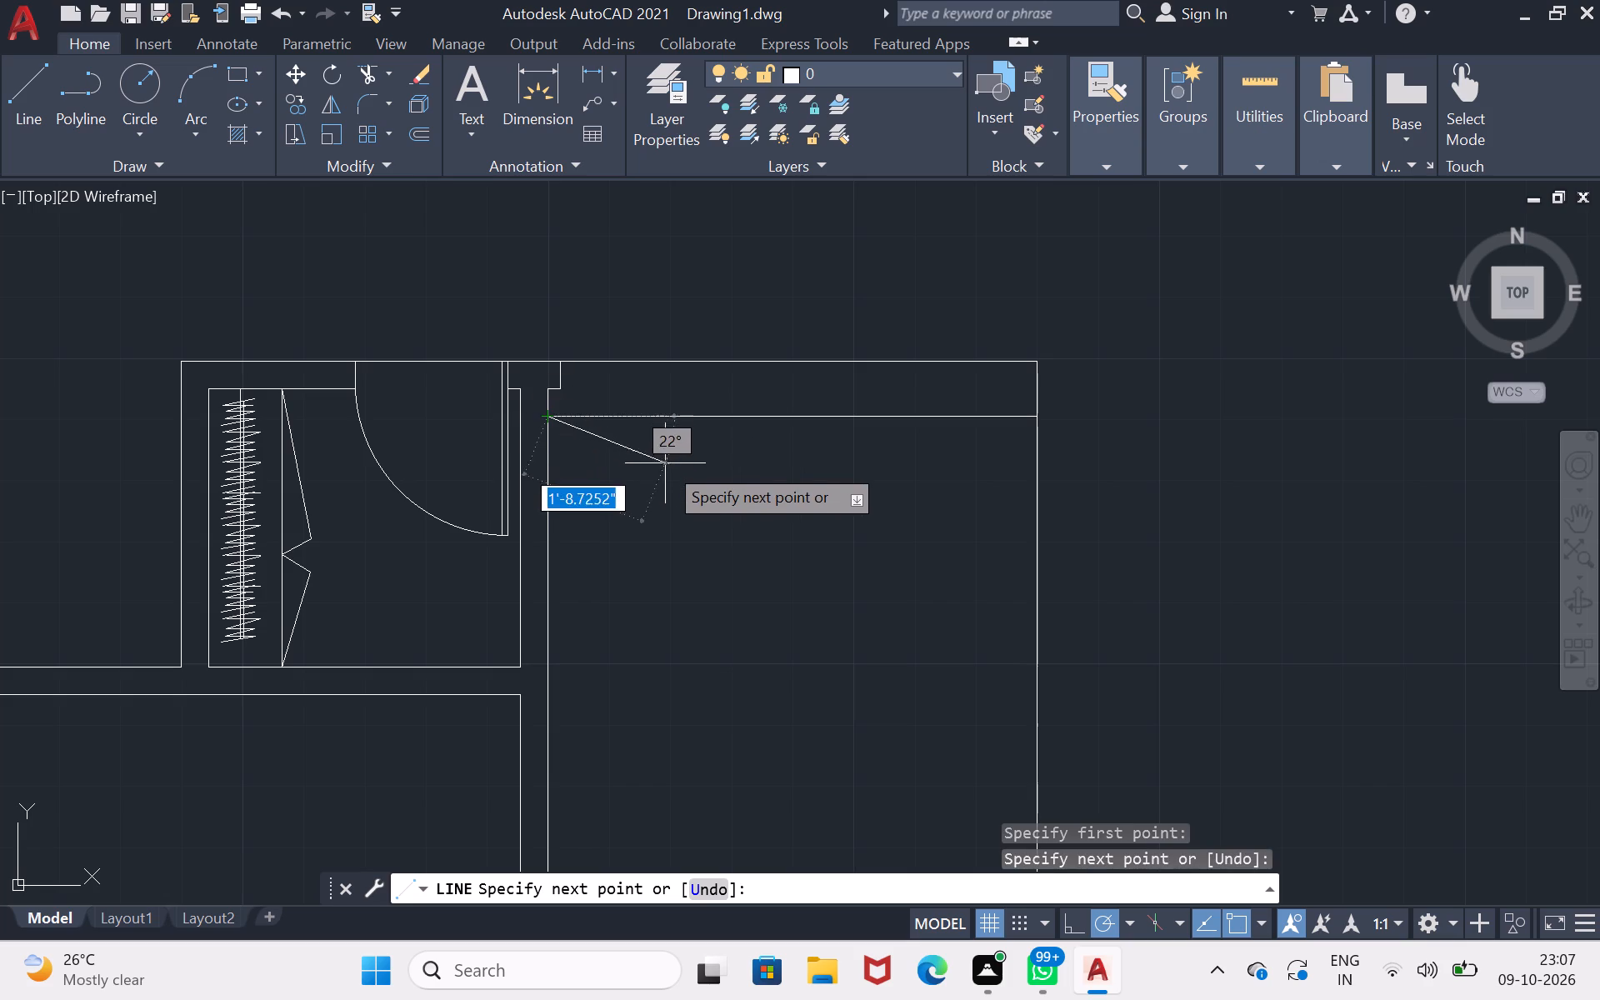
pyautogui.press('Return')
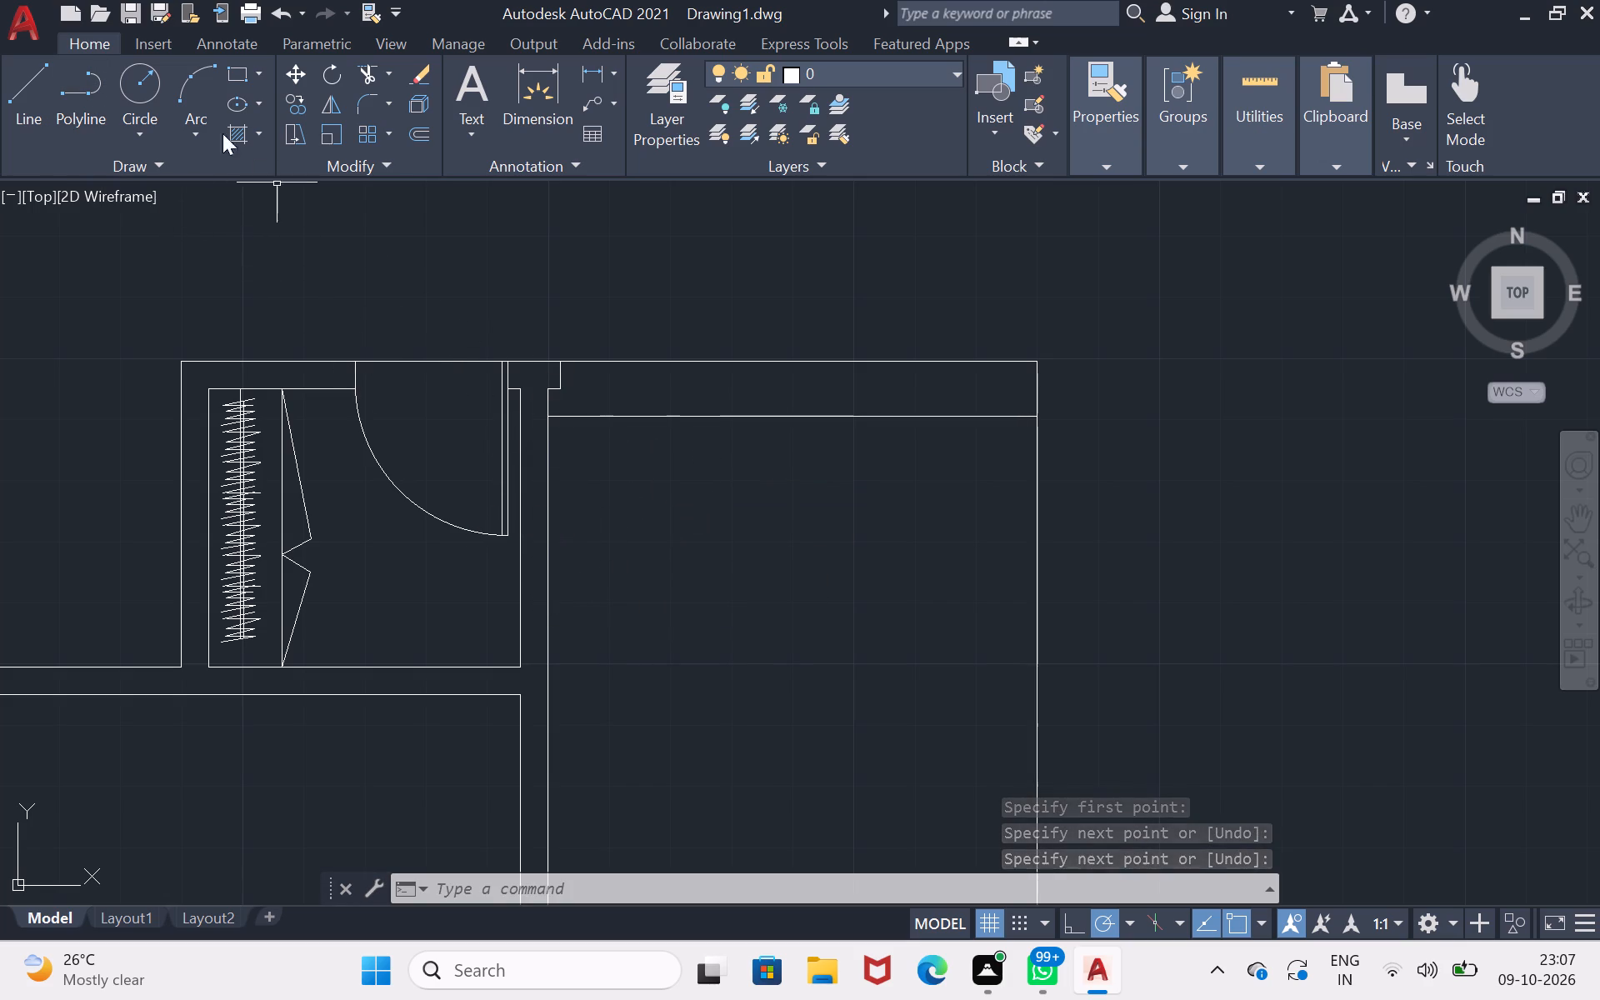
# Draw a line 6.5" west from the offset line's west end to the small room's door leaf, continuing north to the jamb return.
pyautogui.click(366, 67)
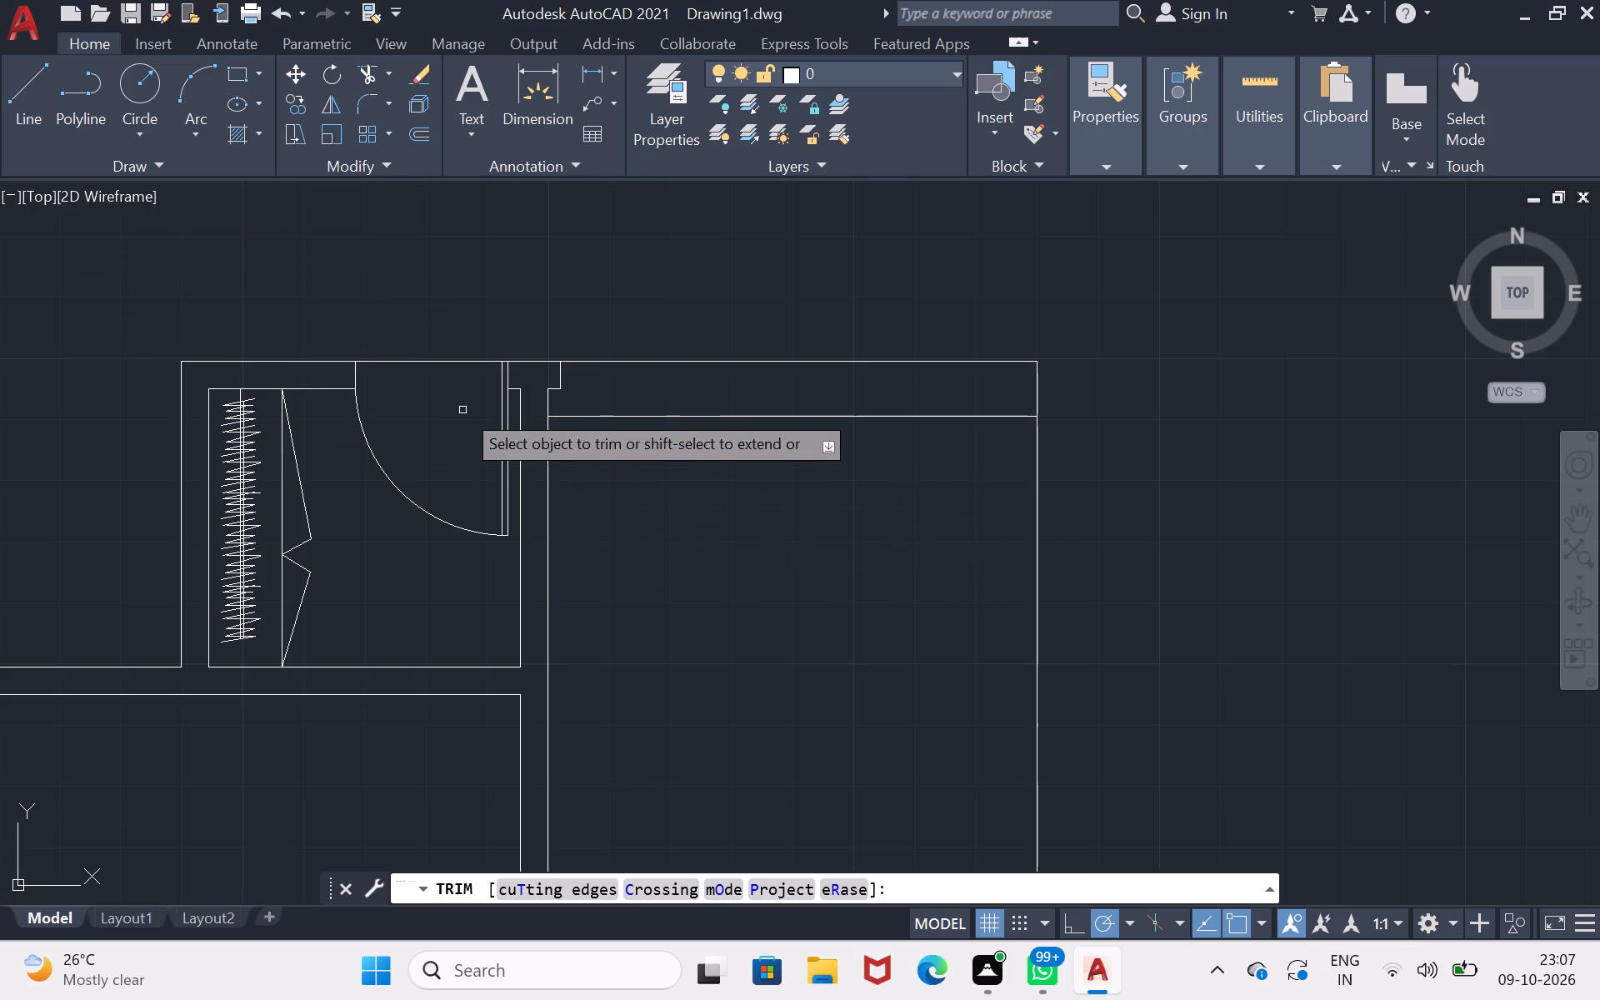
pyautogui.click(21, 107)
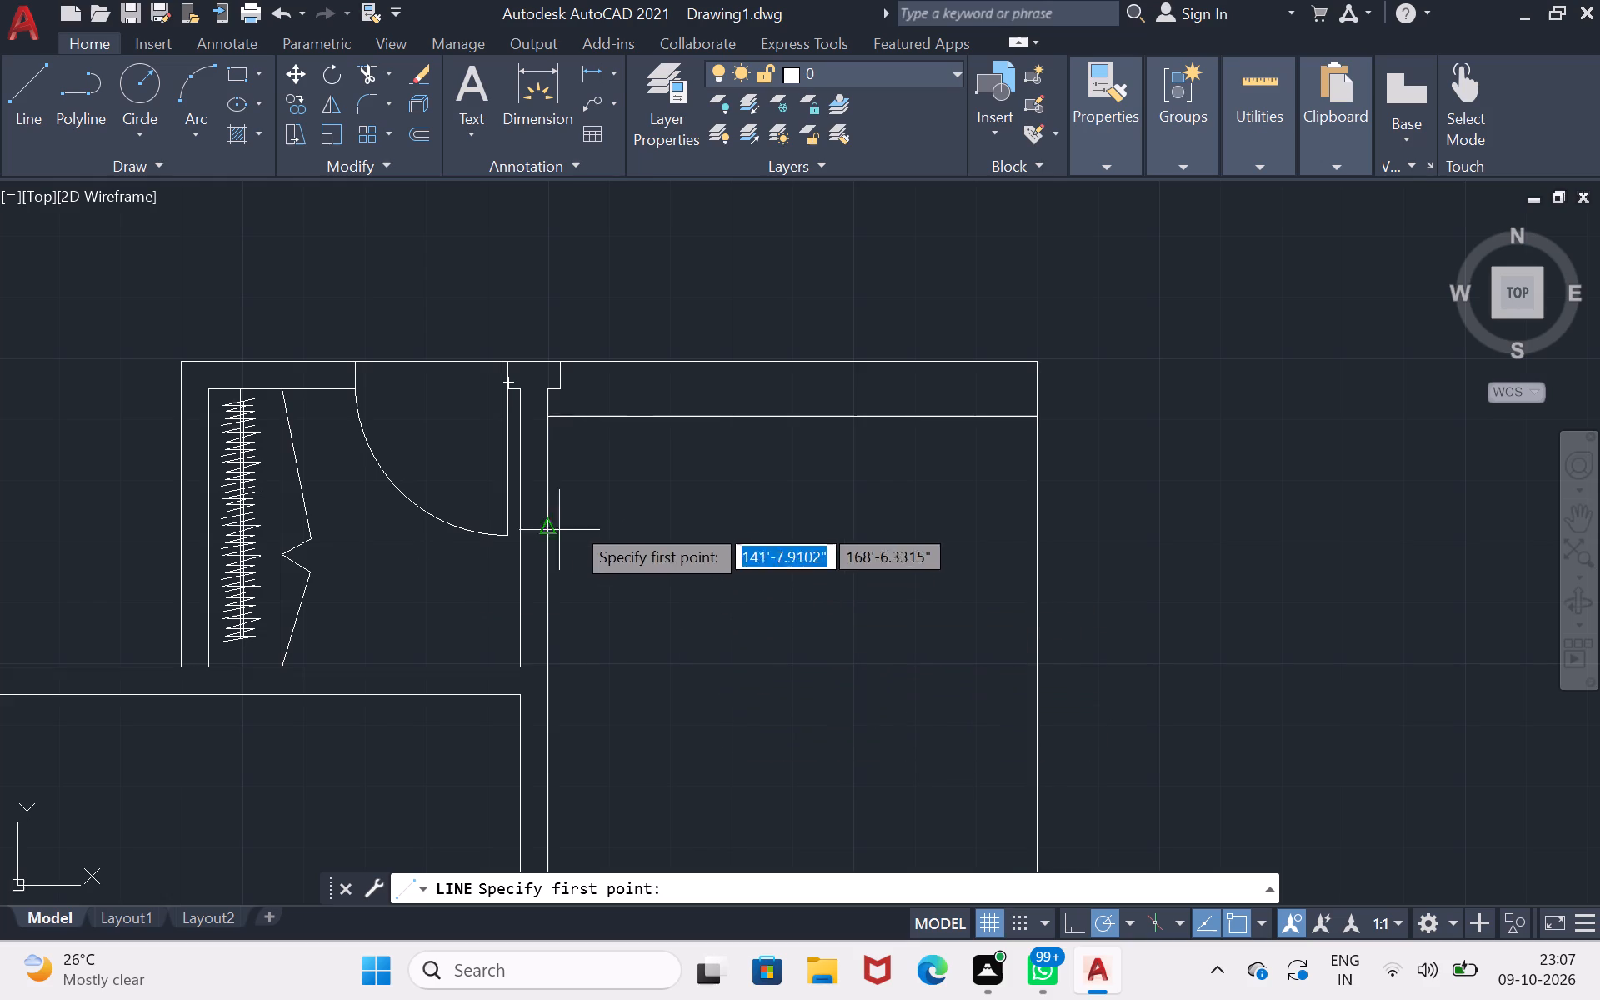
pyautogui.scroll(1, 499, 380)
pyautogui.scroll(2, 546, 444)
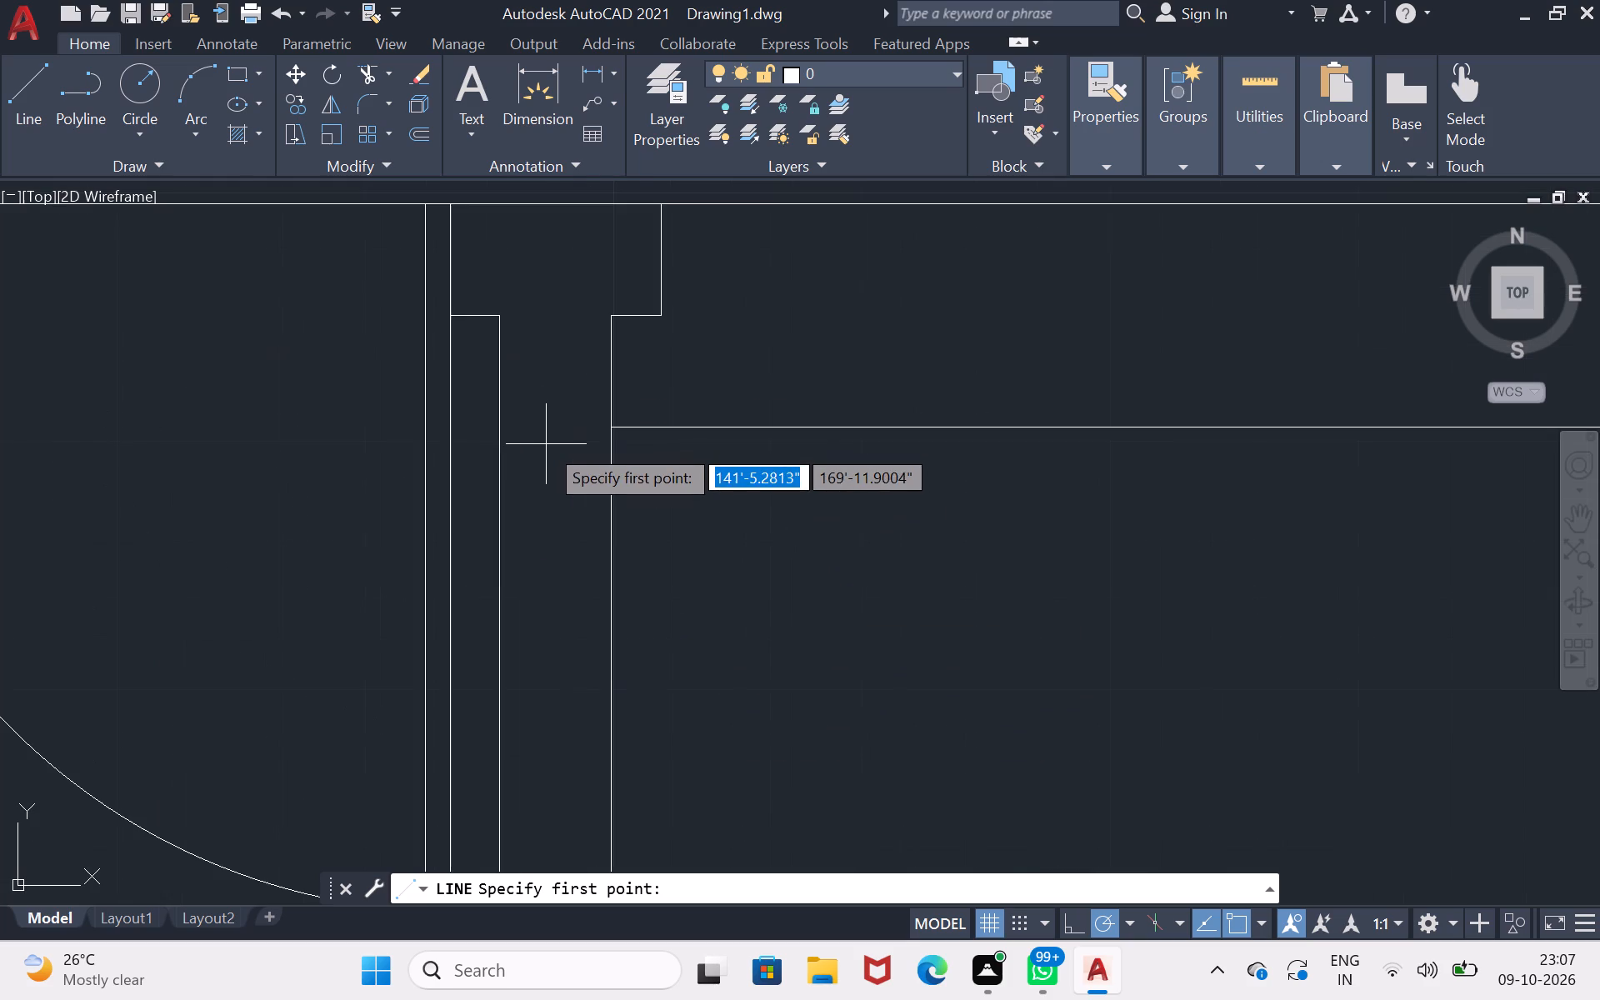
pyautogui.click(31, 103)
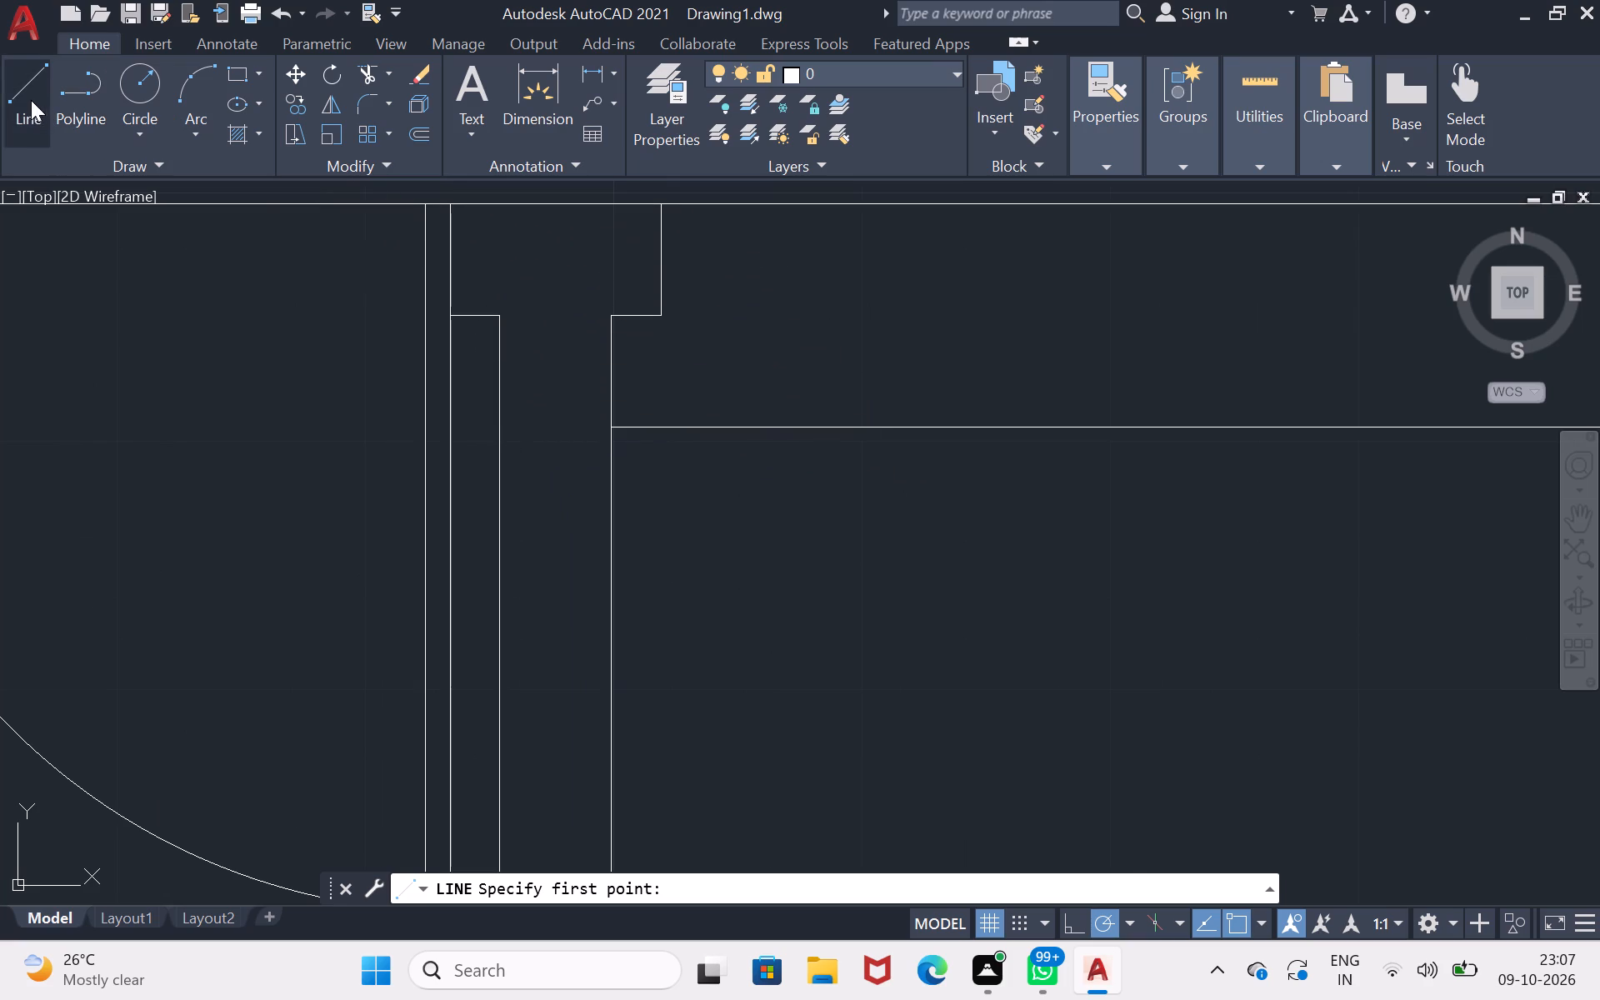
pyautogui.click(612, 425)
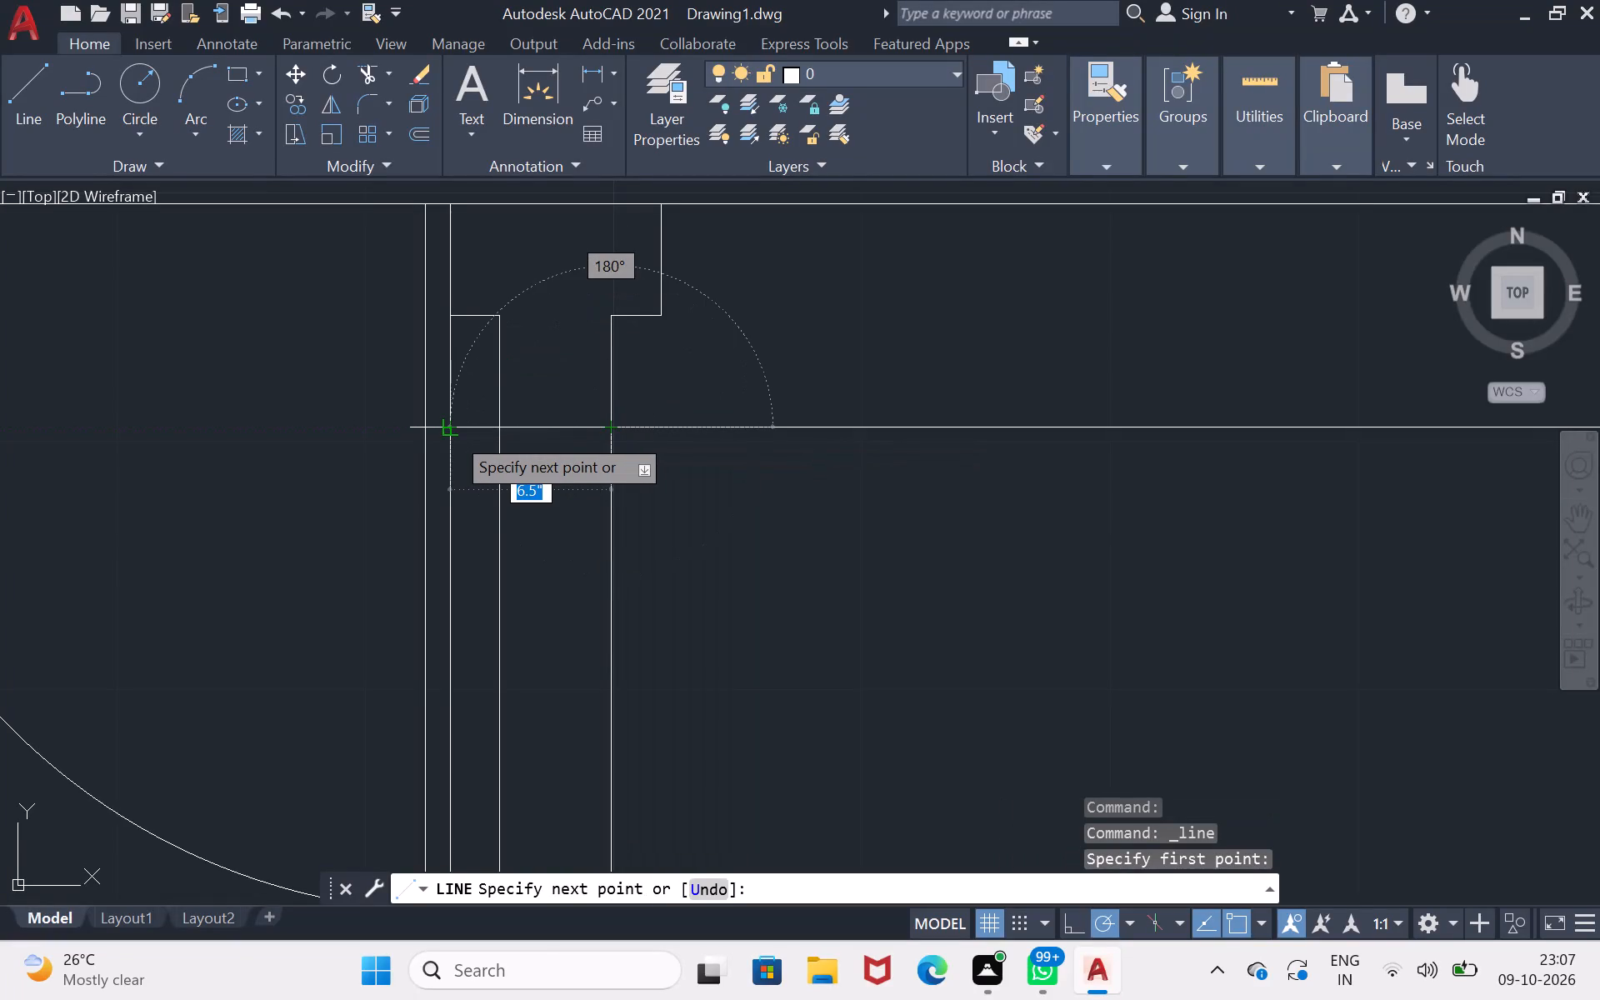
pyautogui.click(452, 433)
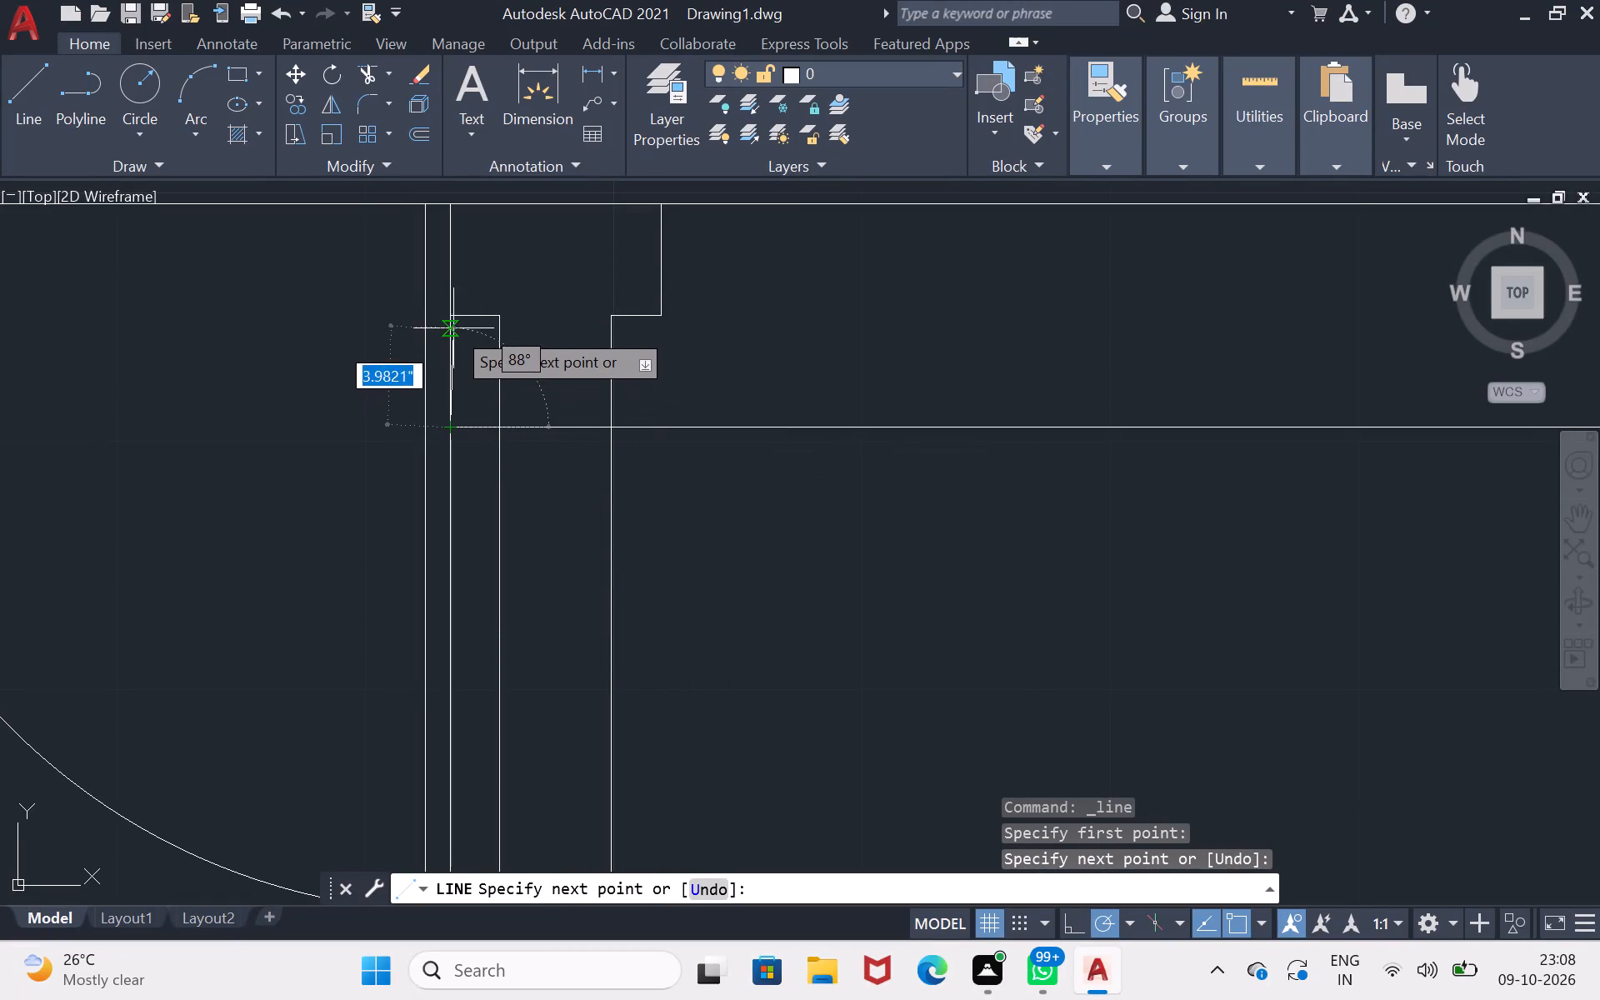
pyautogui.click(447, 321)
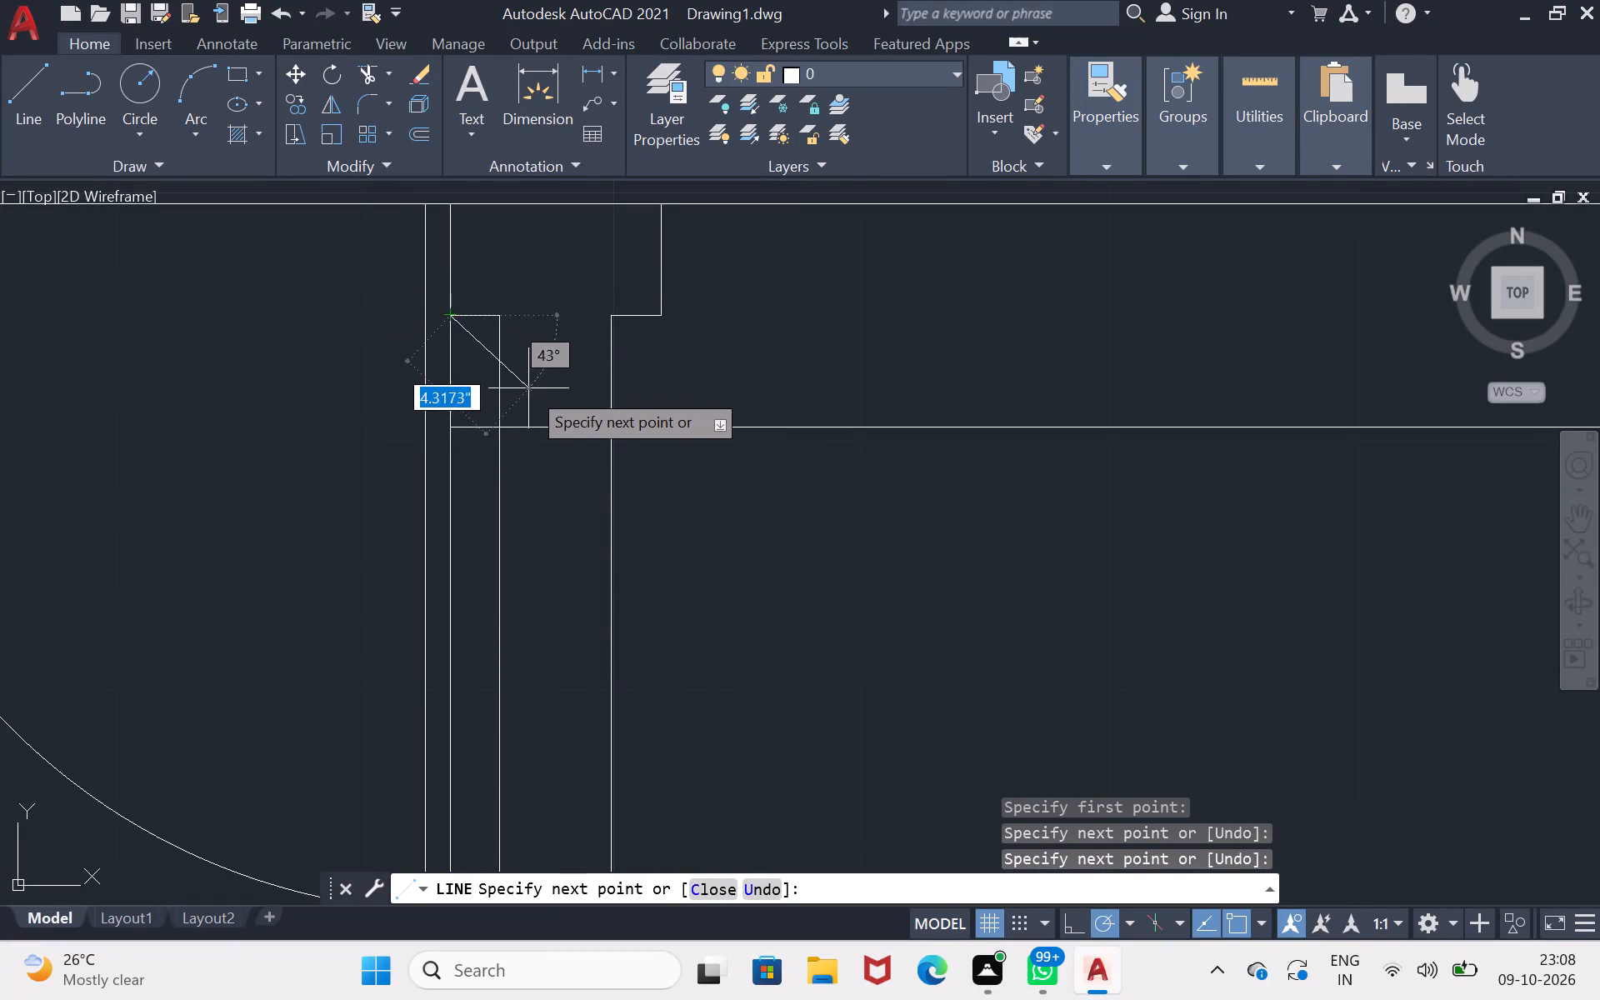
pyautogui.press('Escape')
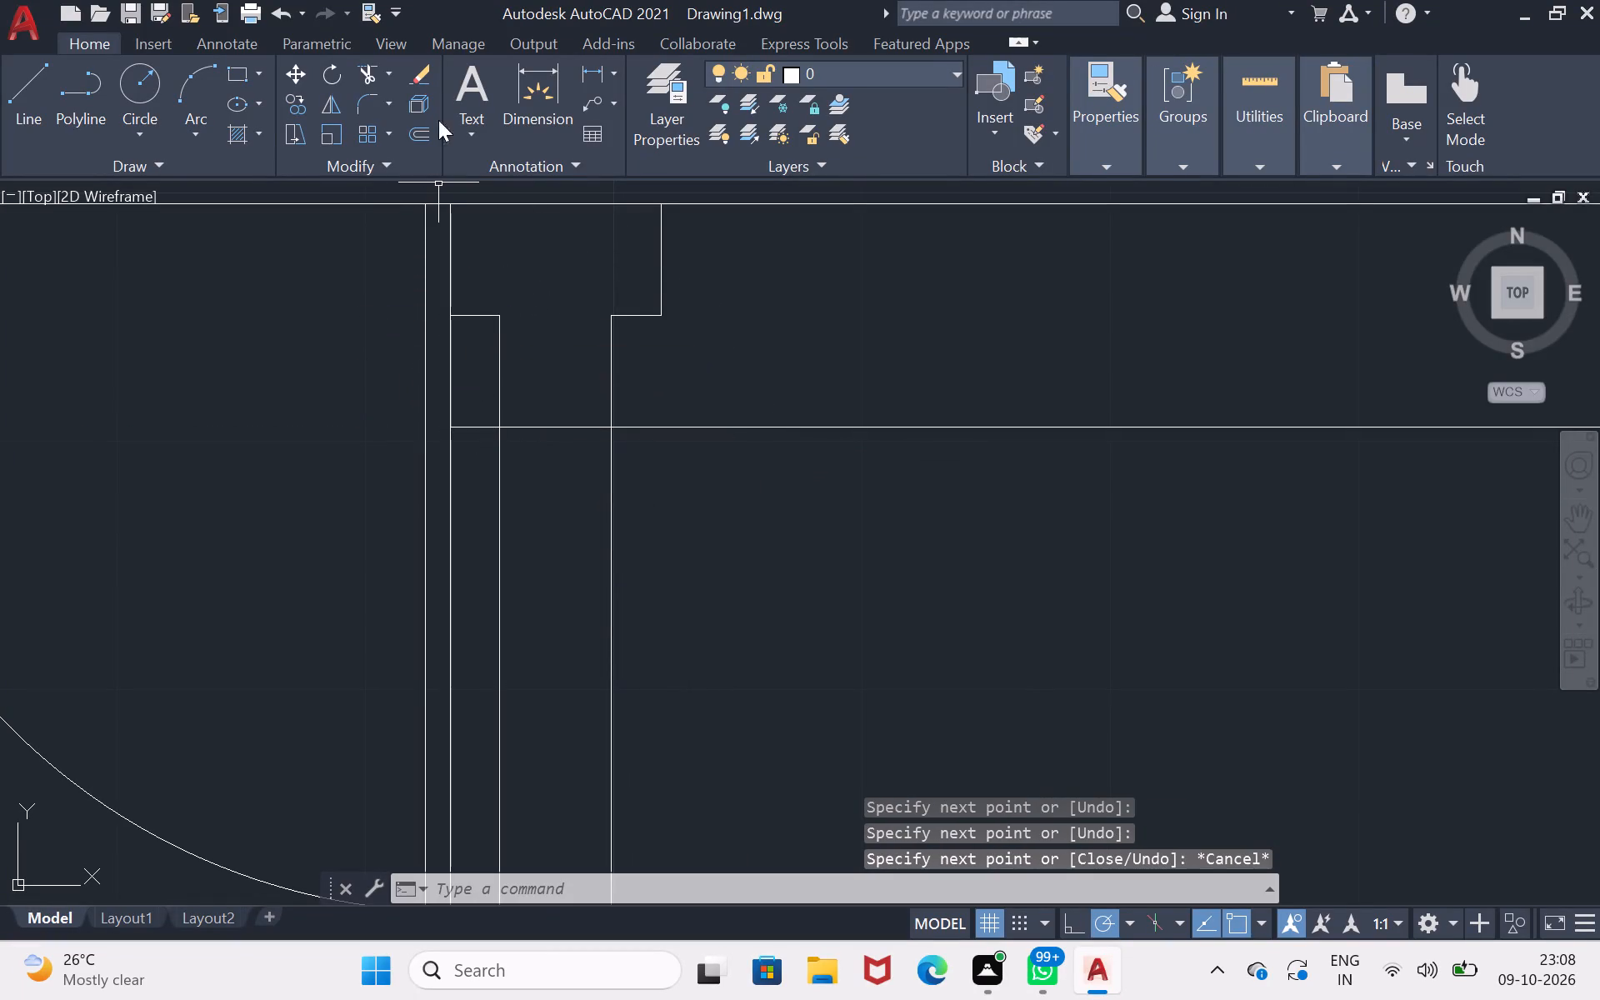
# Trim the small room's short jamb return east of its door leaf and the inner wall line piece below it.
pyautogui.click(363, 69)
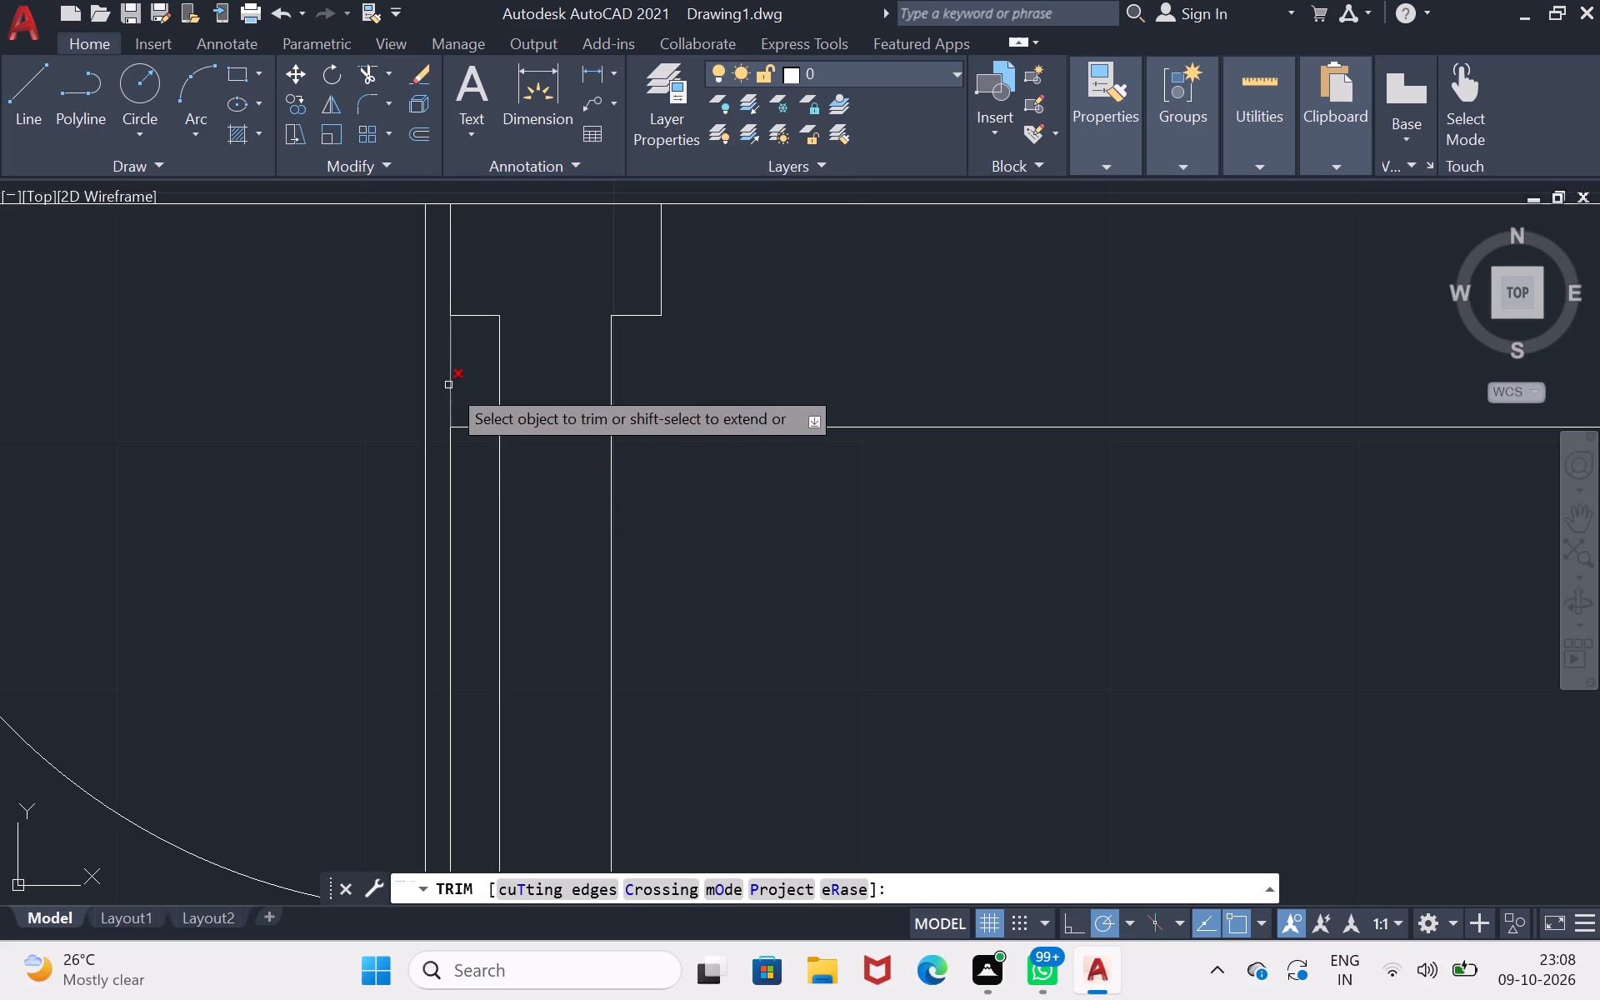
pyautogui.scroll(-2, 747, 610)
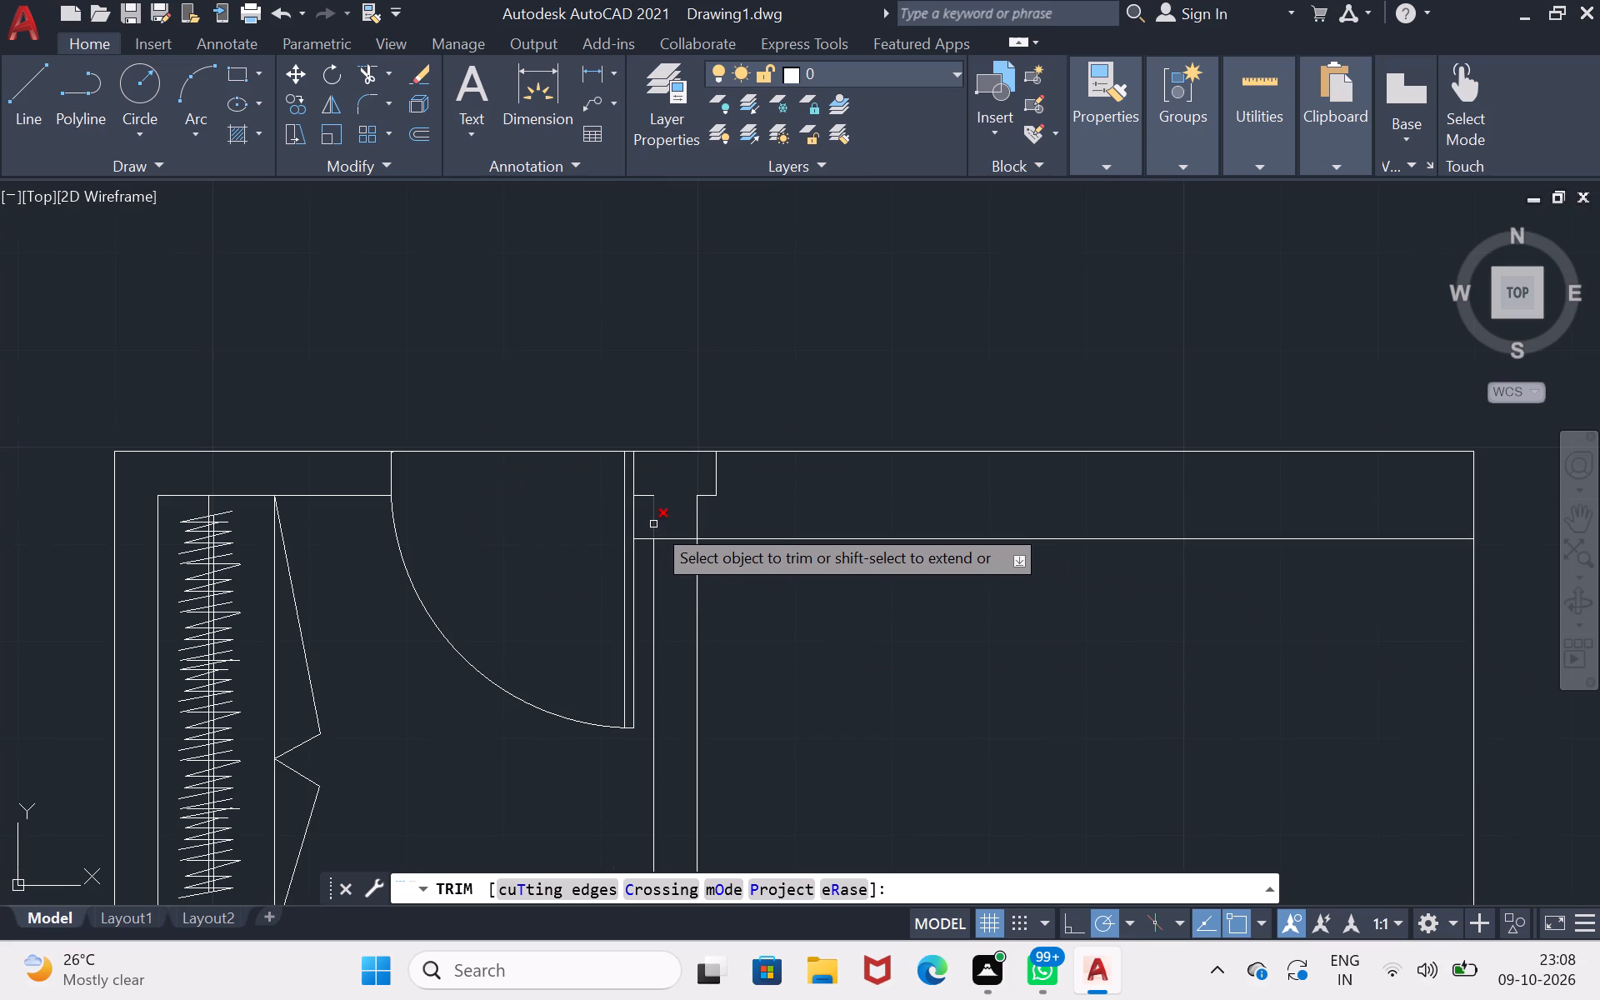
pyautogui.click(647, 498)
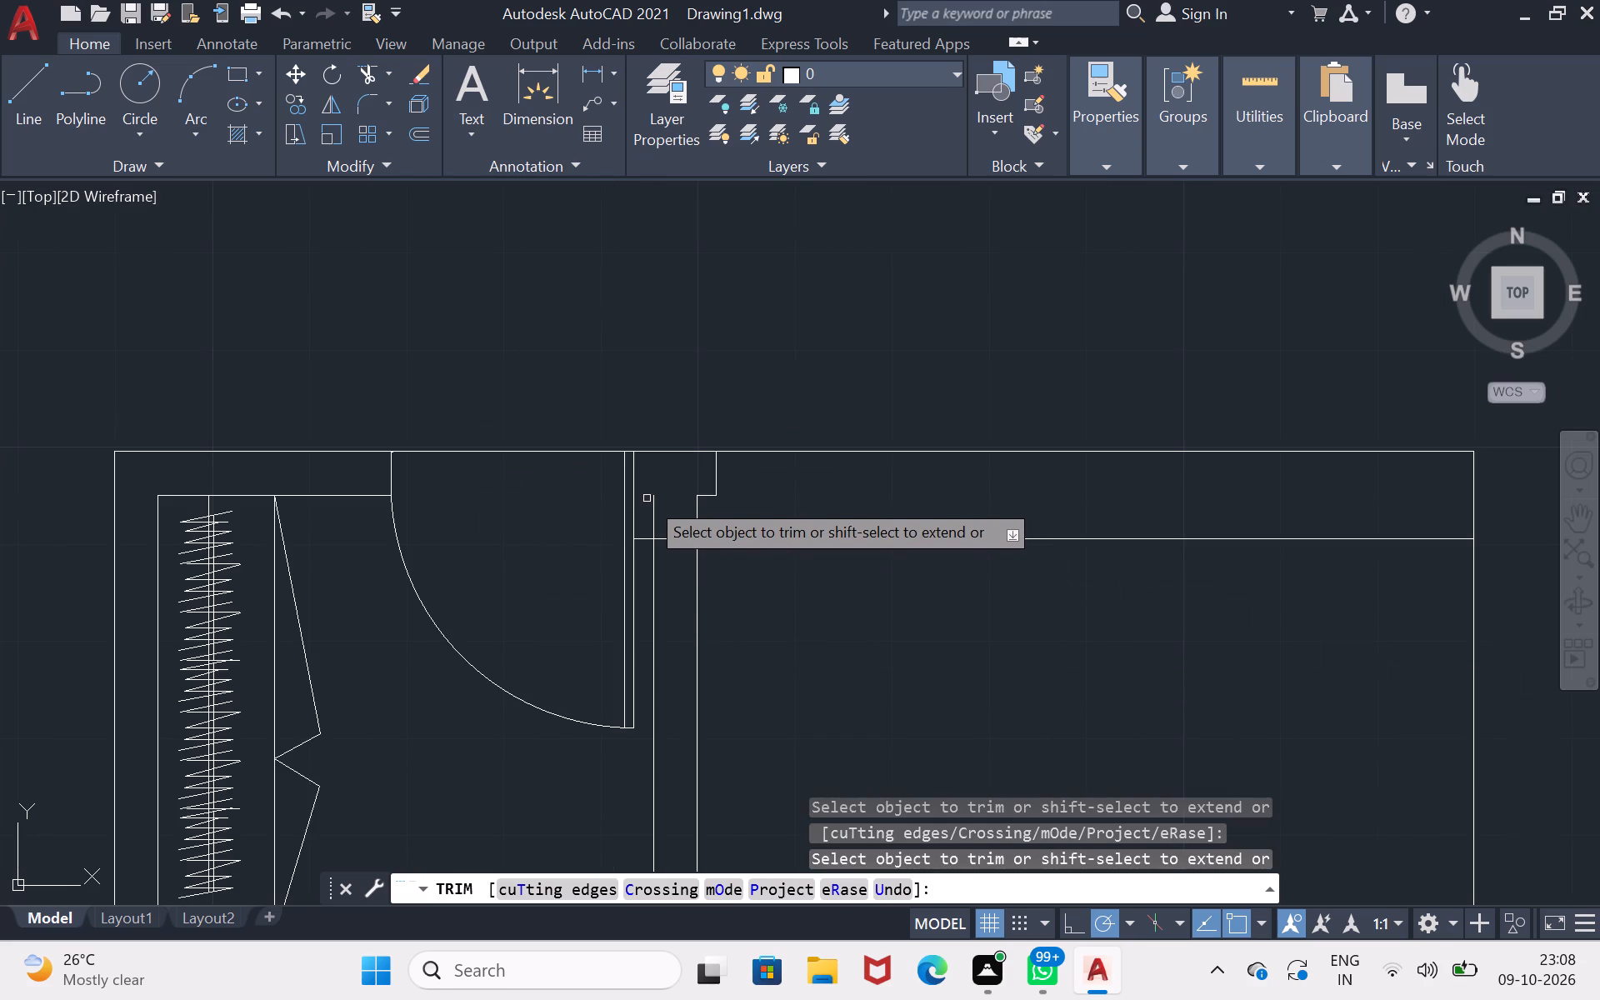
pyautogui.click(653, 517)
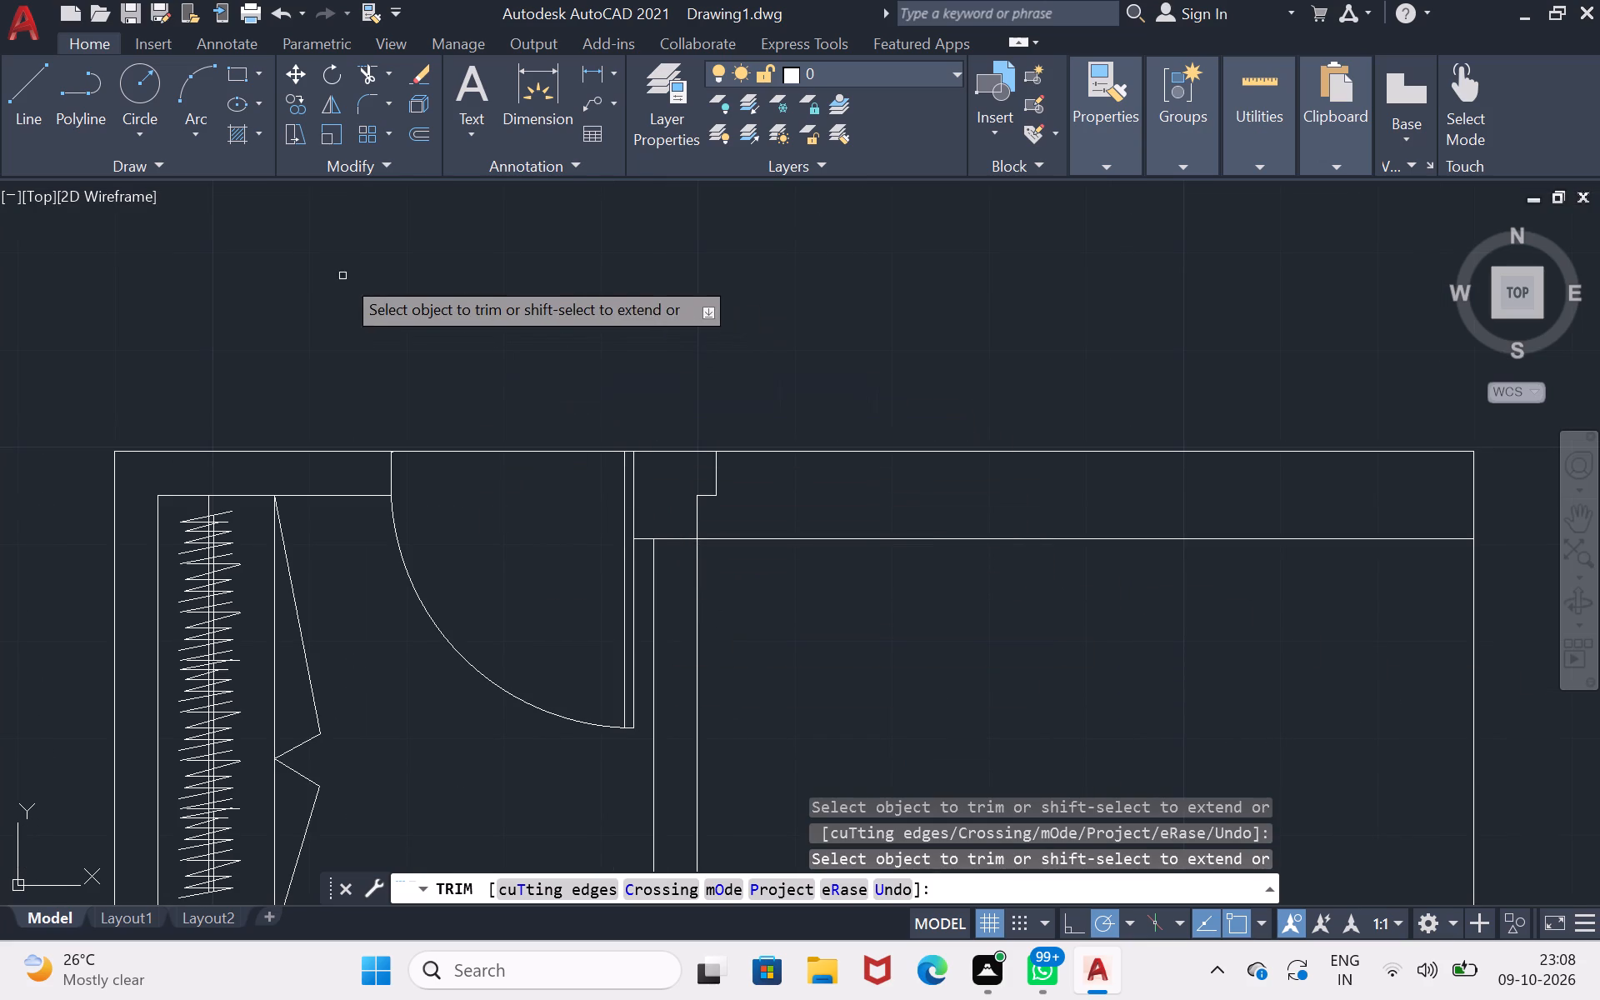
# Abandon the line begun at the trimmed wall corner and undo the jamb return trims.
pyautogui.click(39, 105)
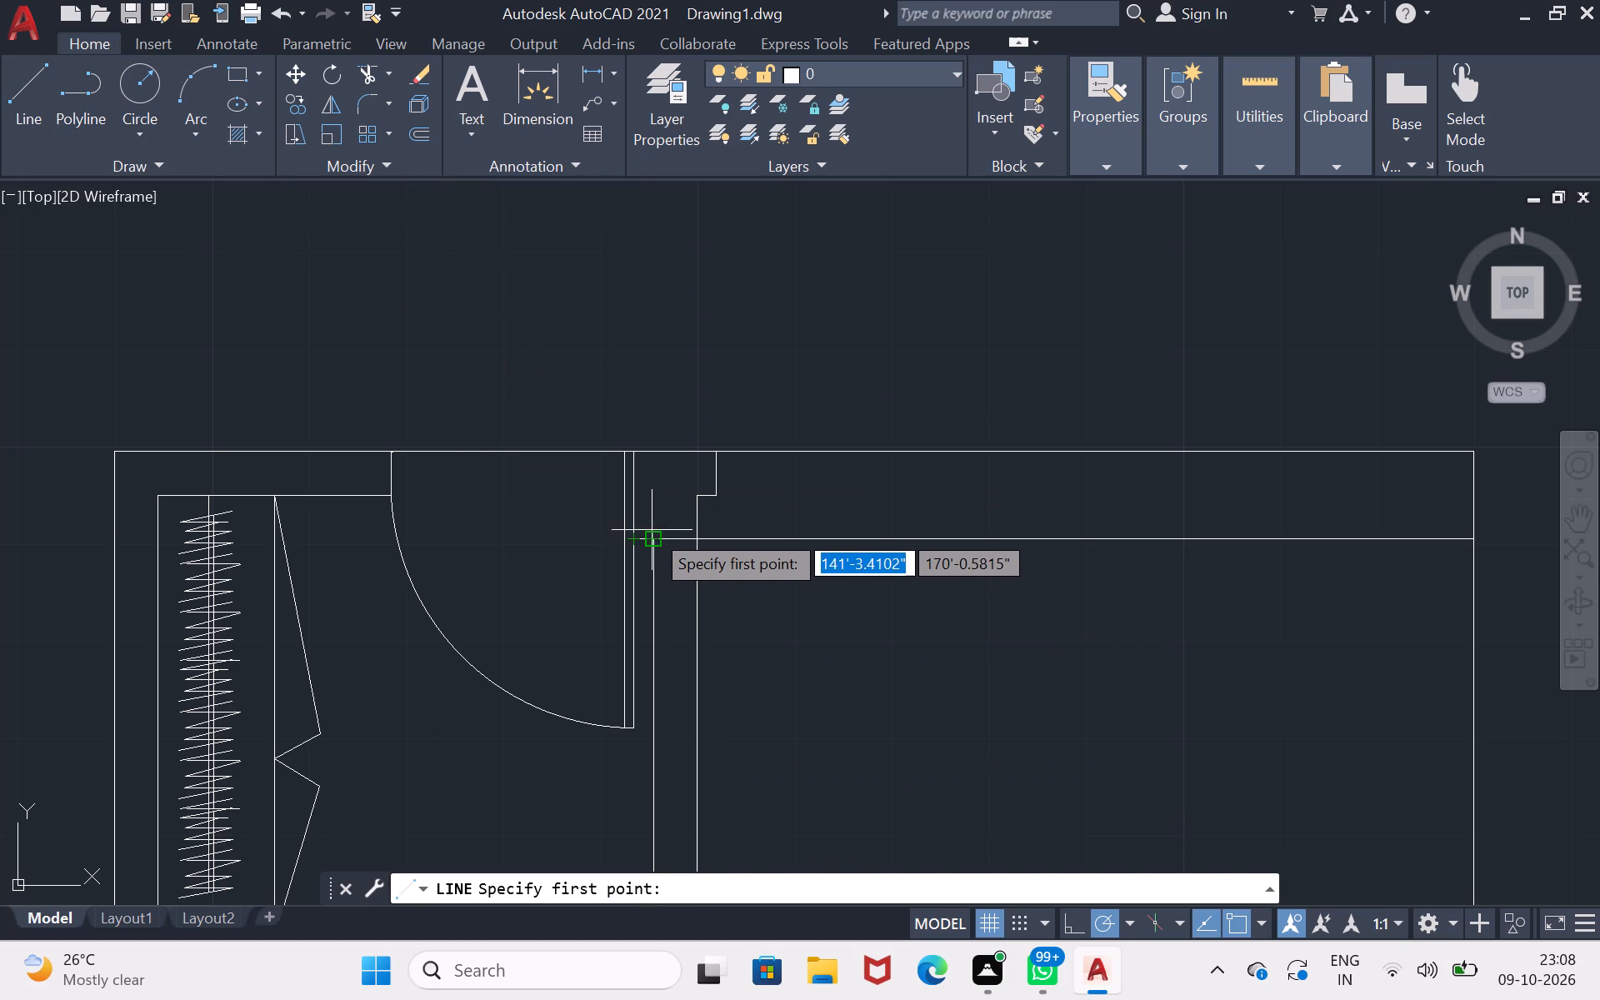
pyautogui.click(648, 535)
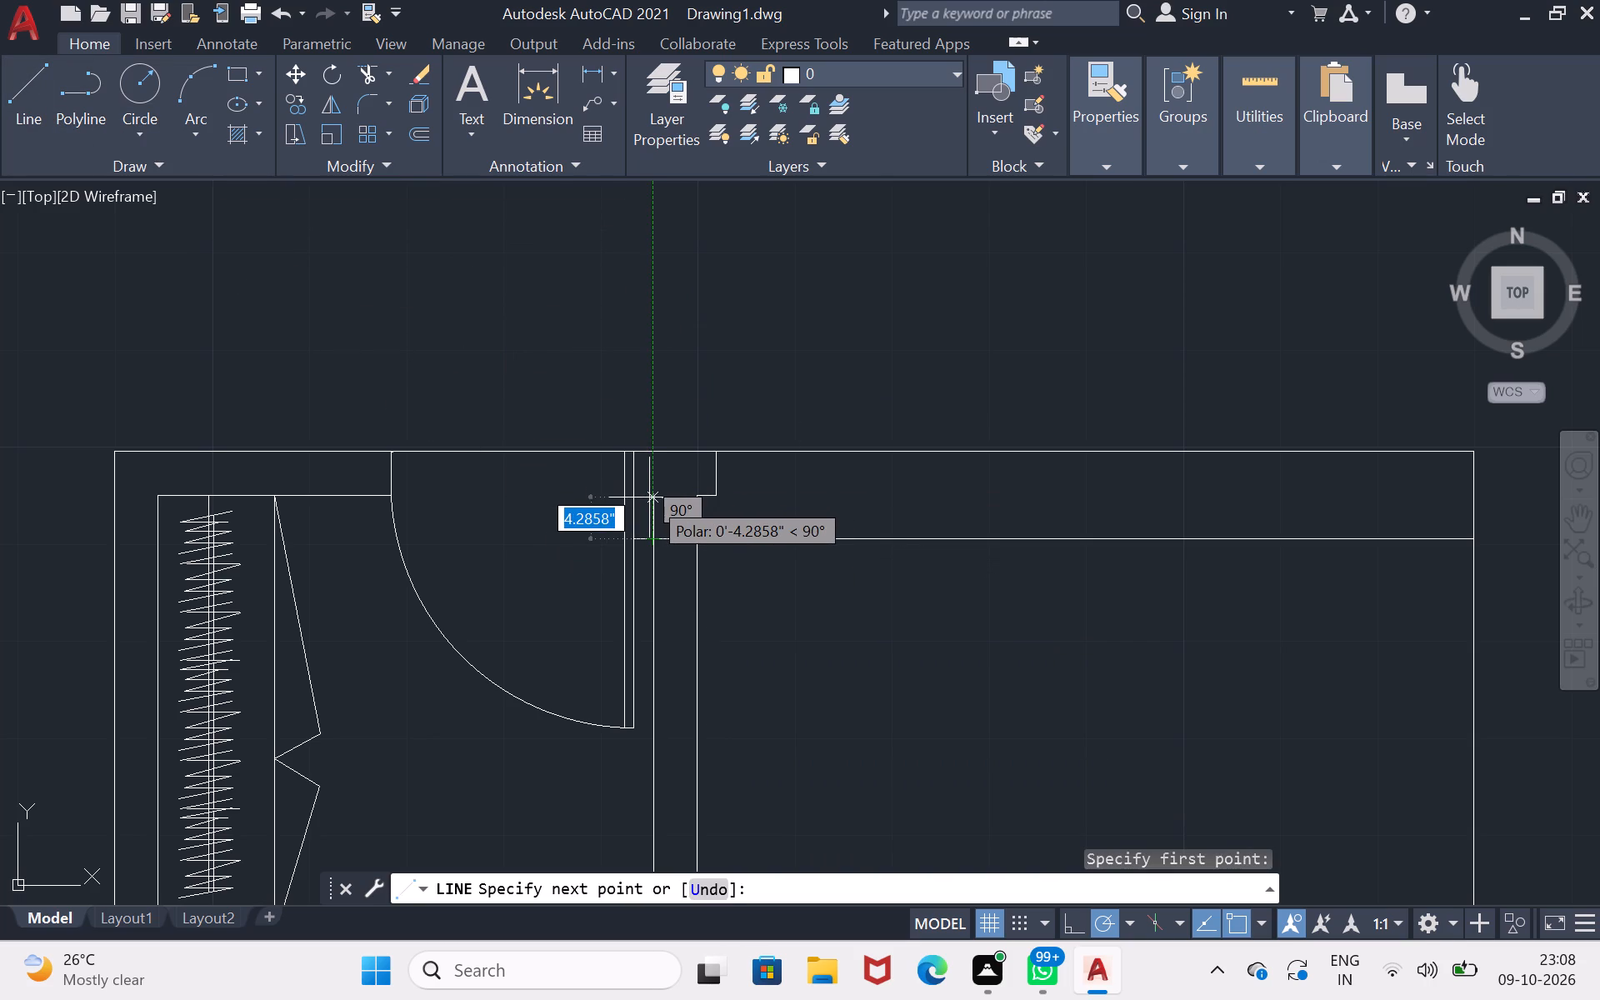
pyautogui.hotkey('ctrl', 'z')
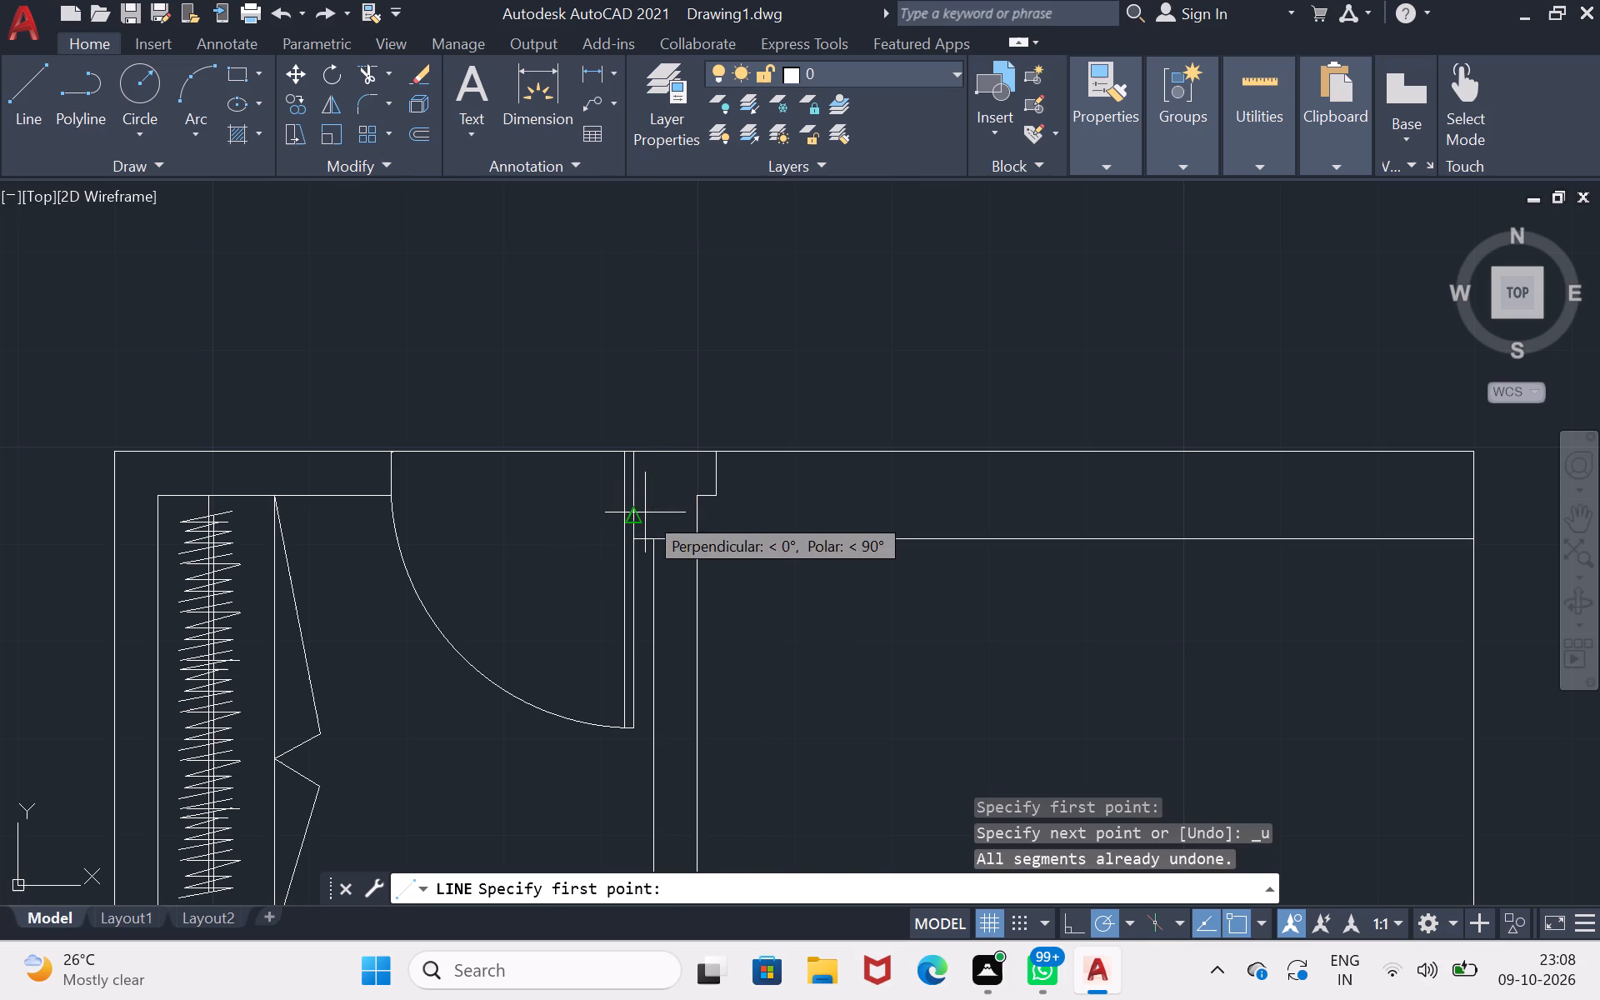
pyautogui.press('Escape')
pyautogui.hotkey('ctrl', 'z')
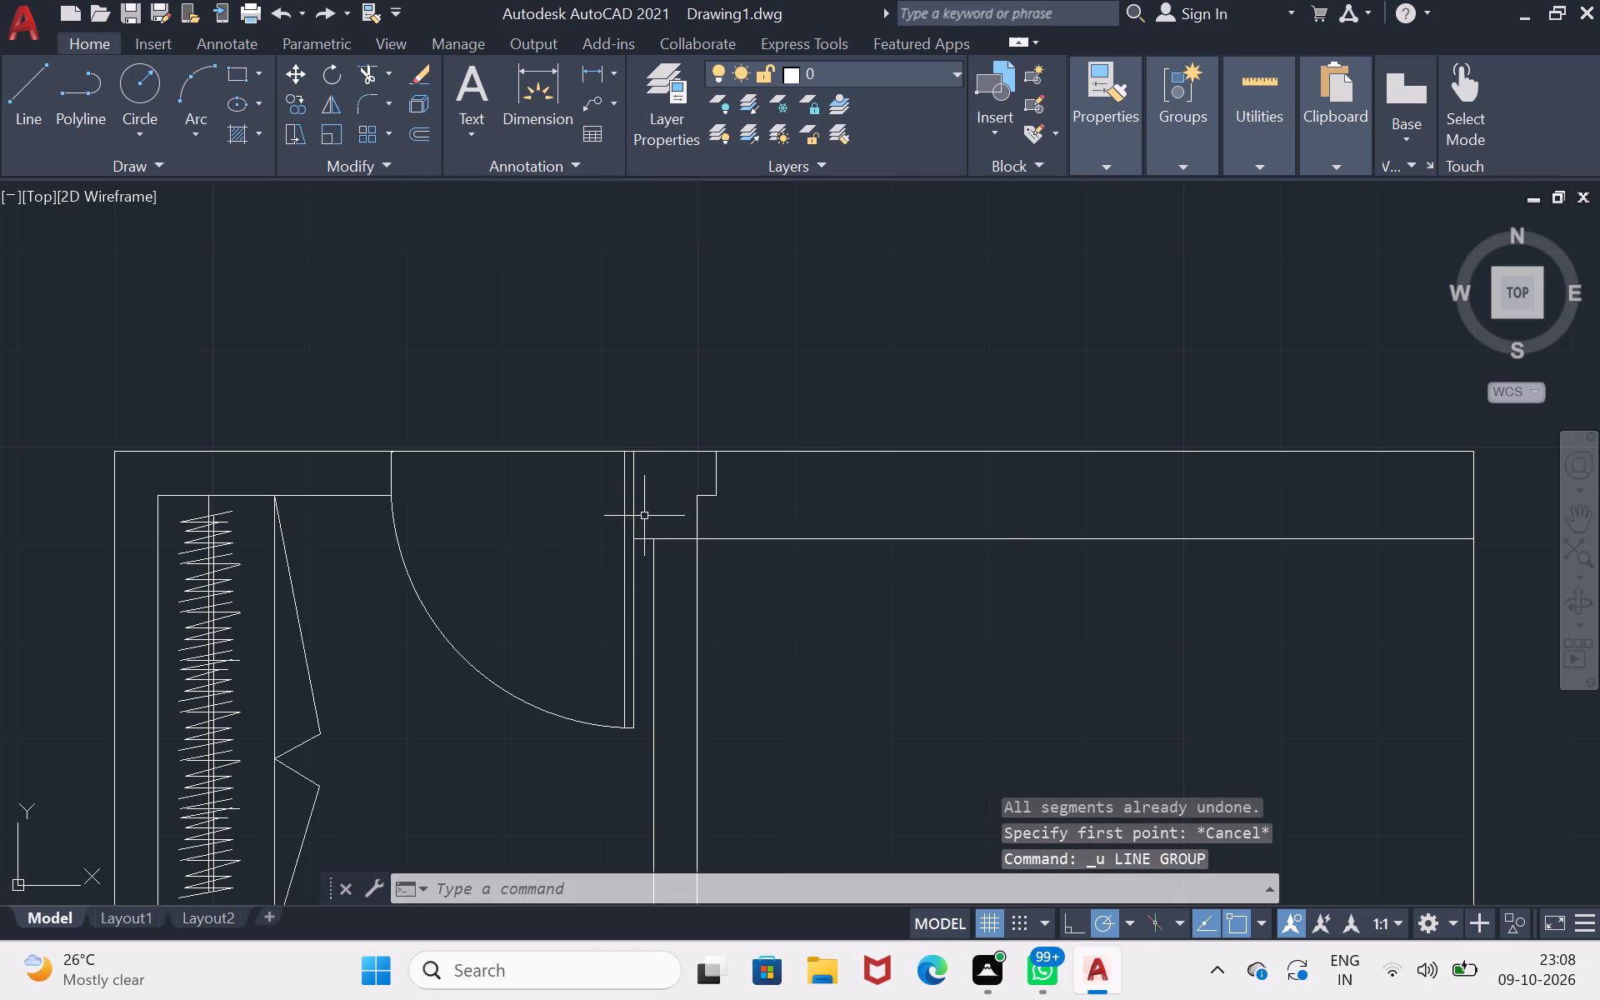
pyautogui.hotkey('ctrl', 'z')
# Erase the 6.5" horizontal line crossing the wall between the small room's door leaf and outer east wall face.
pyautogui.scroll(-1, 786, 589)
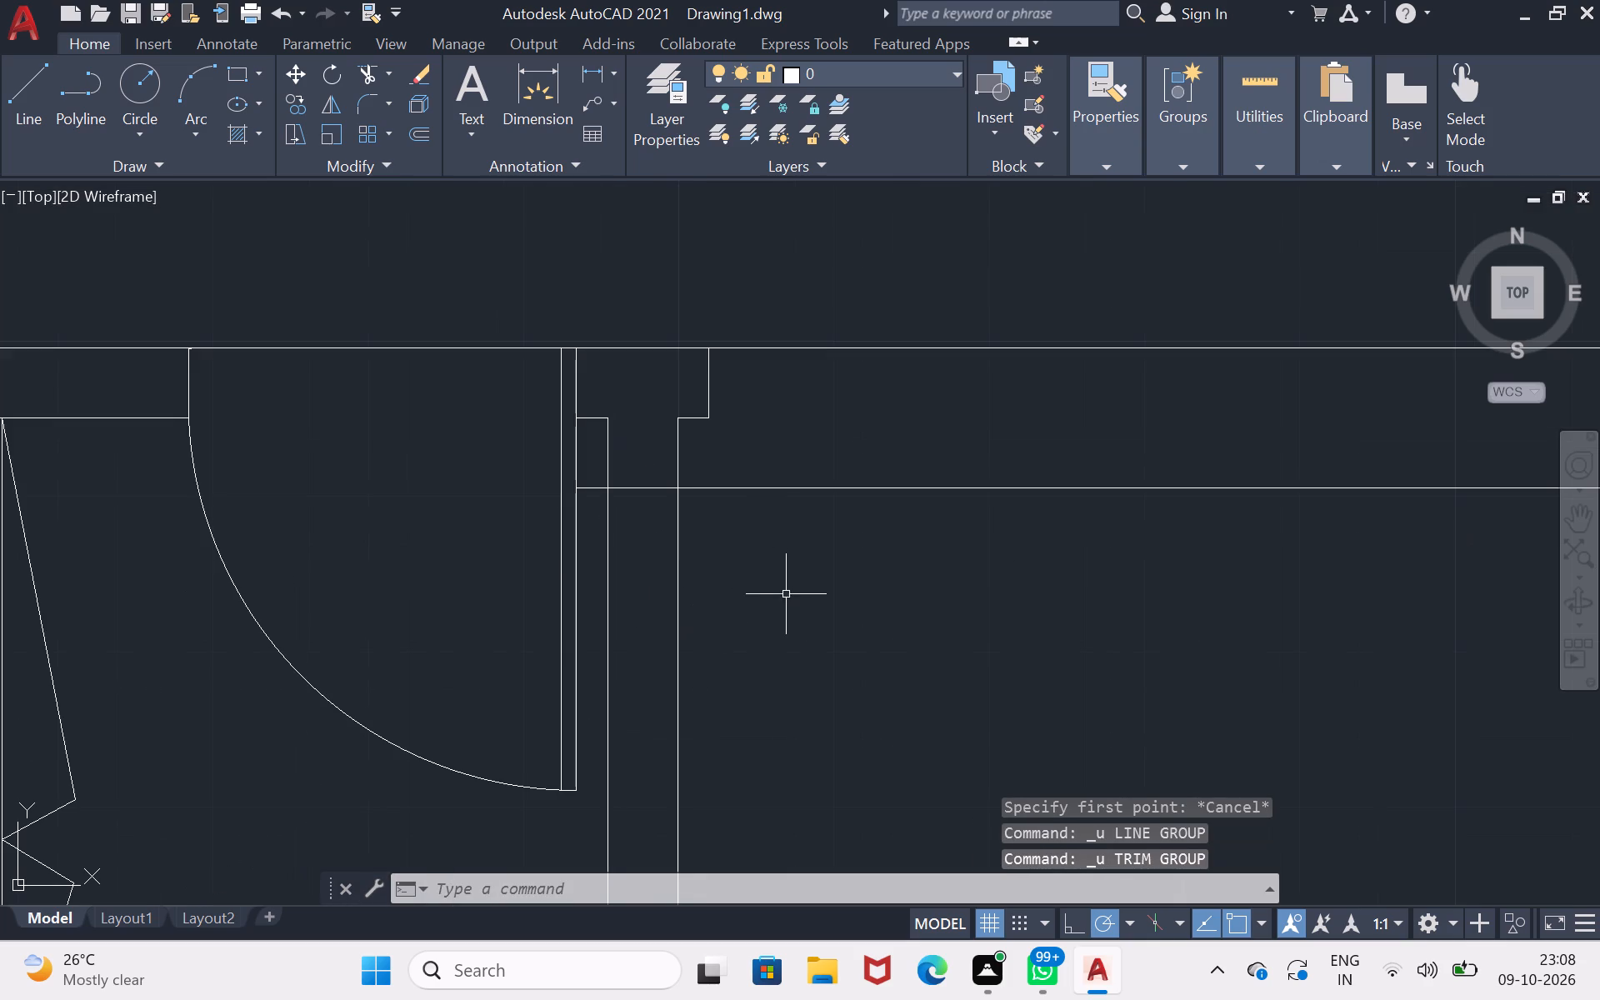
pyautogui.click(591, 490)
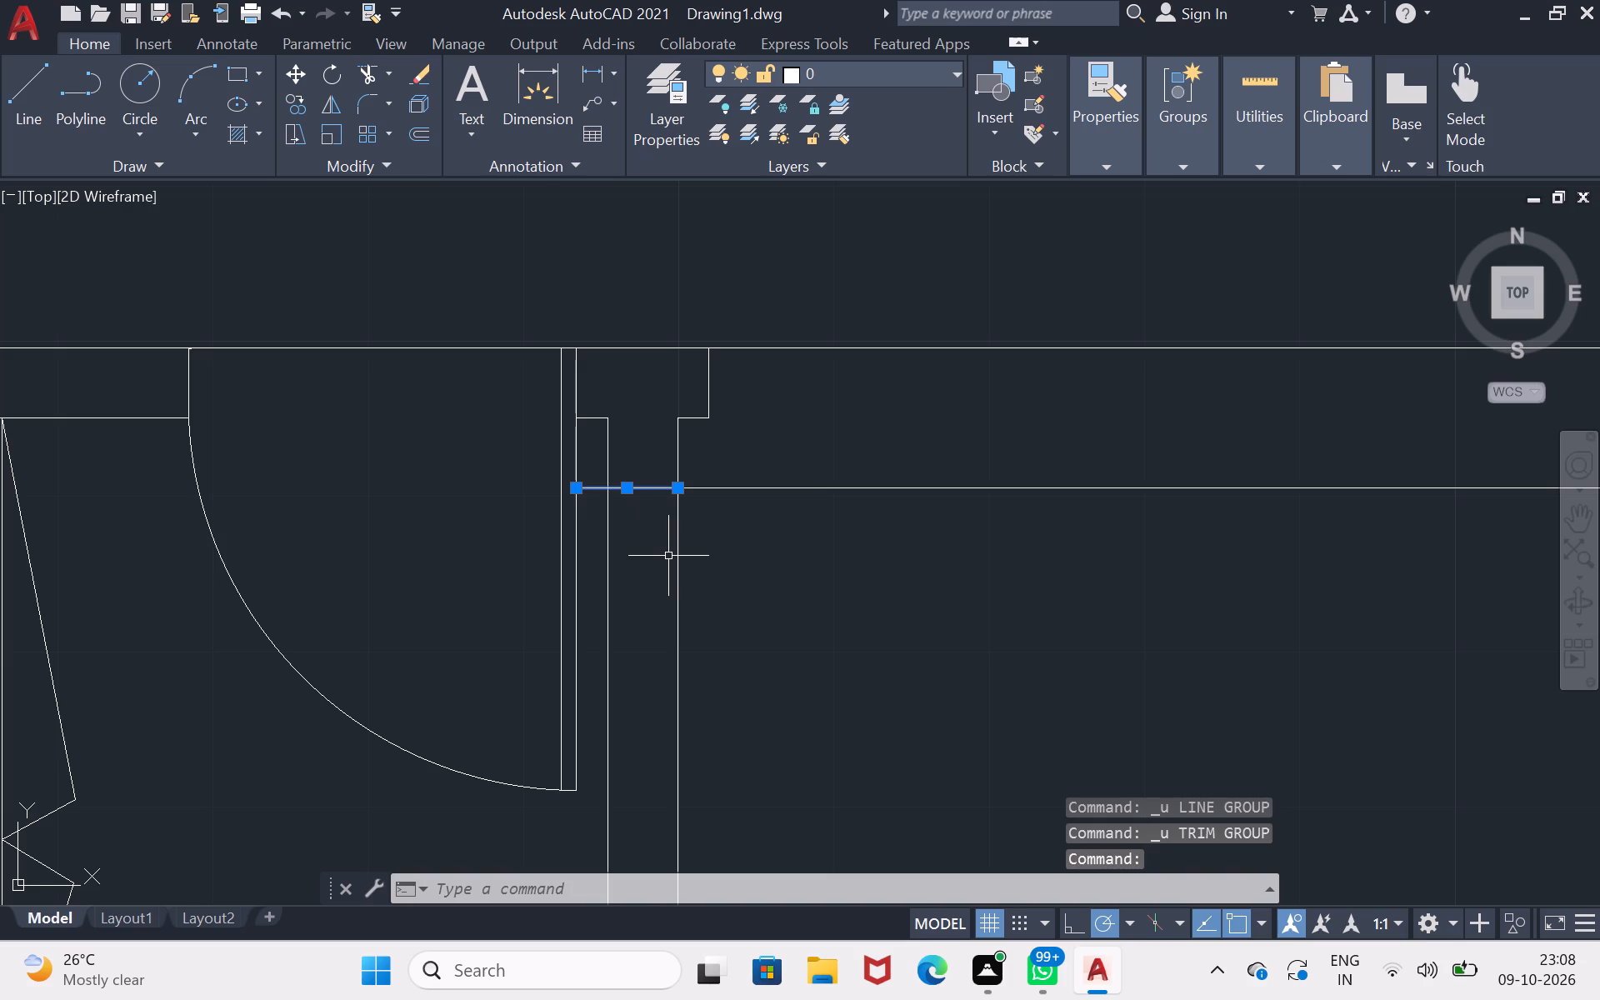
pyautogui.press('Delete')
# Draw a door leaf 3' south from the east room's jamb return corner, 1" wide, continuing back north to the outer wall line.
pyautogui.scroll(-1, 731, 527)
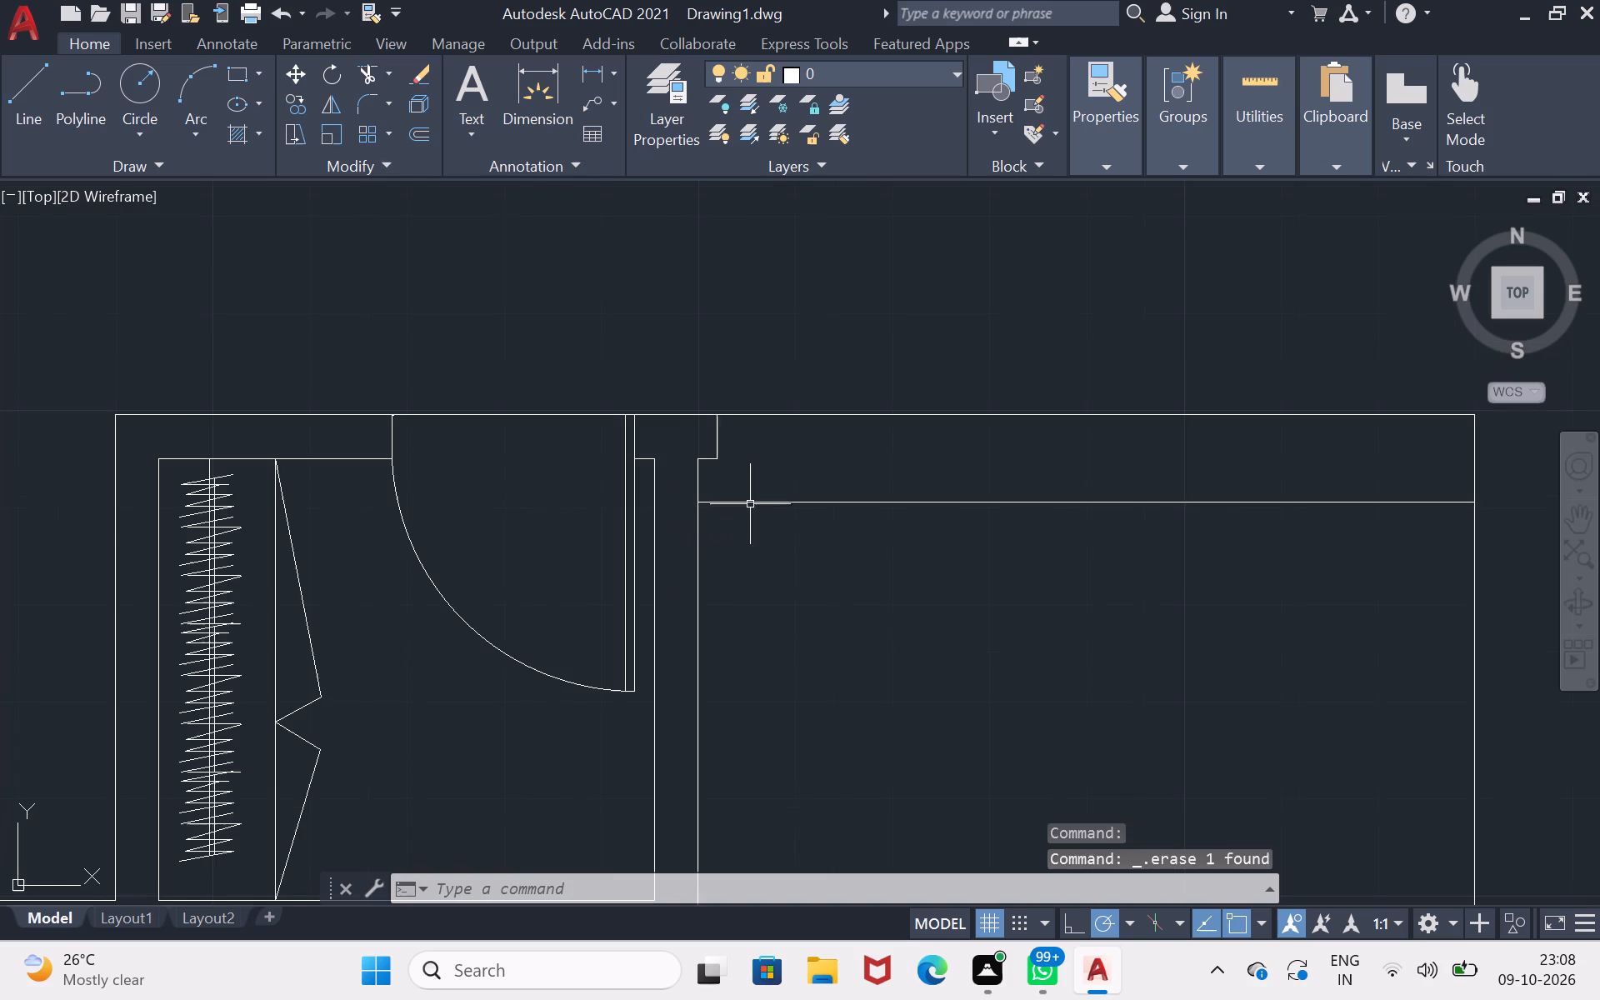
pyautogui.click(1583, 518)
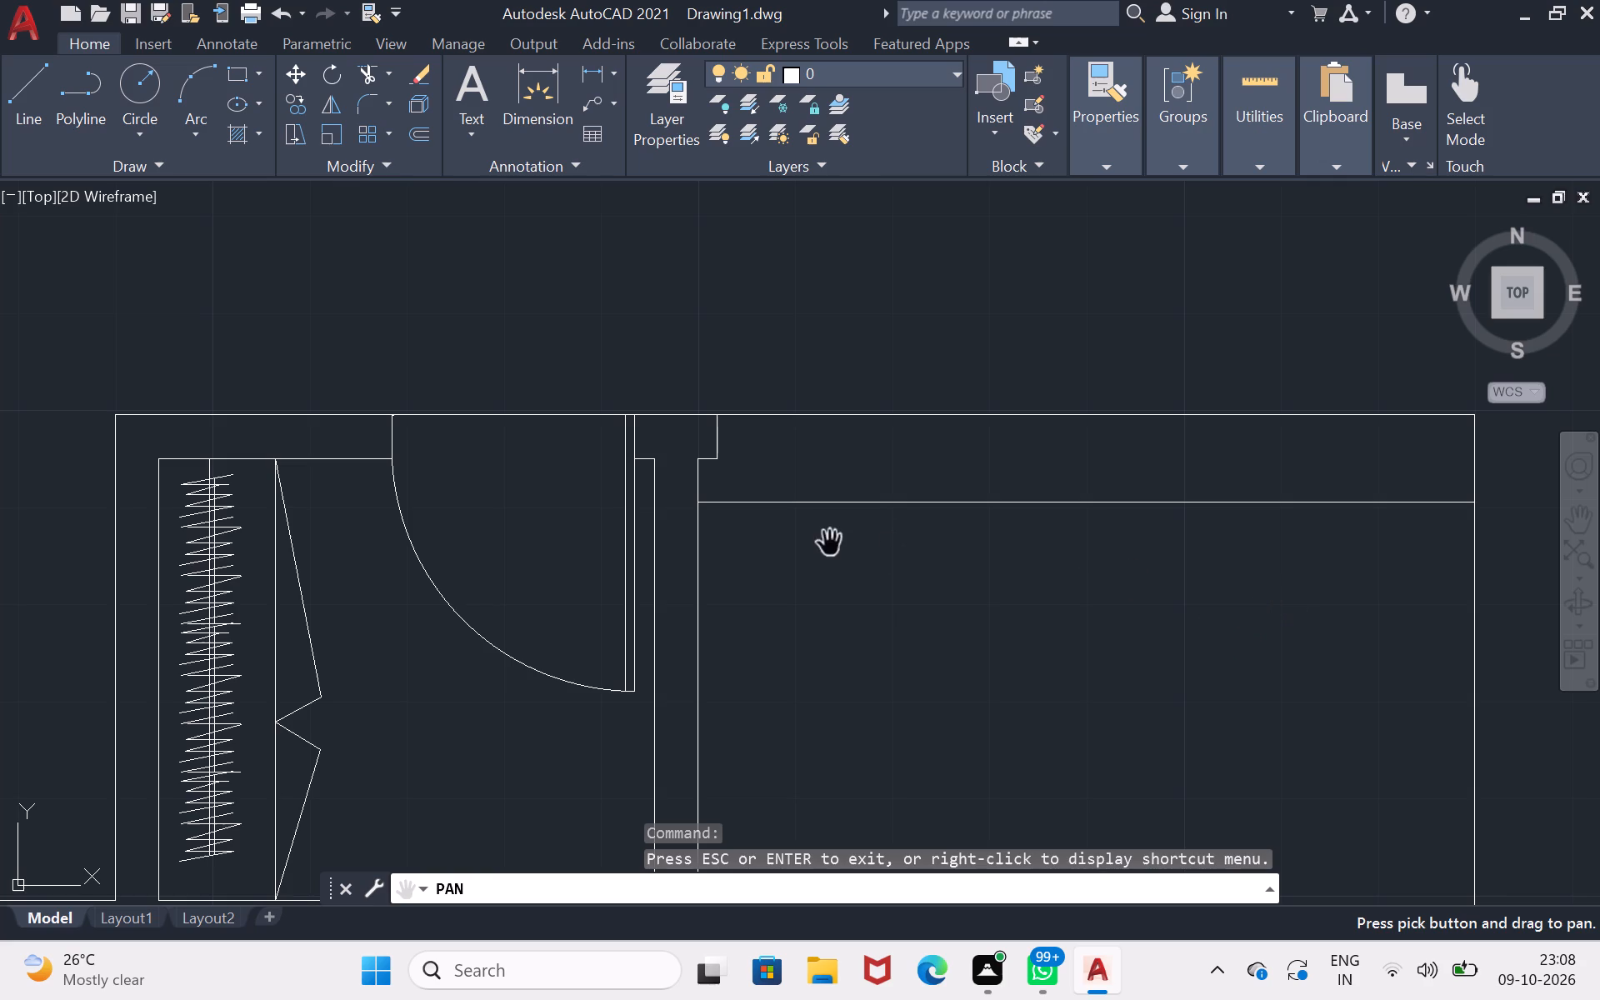
pyautogui.click(37, 97)
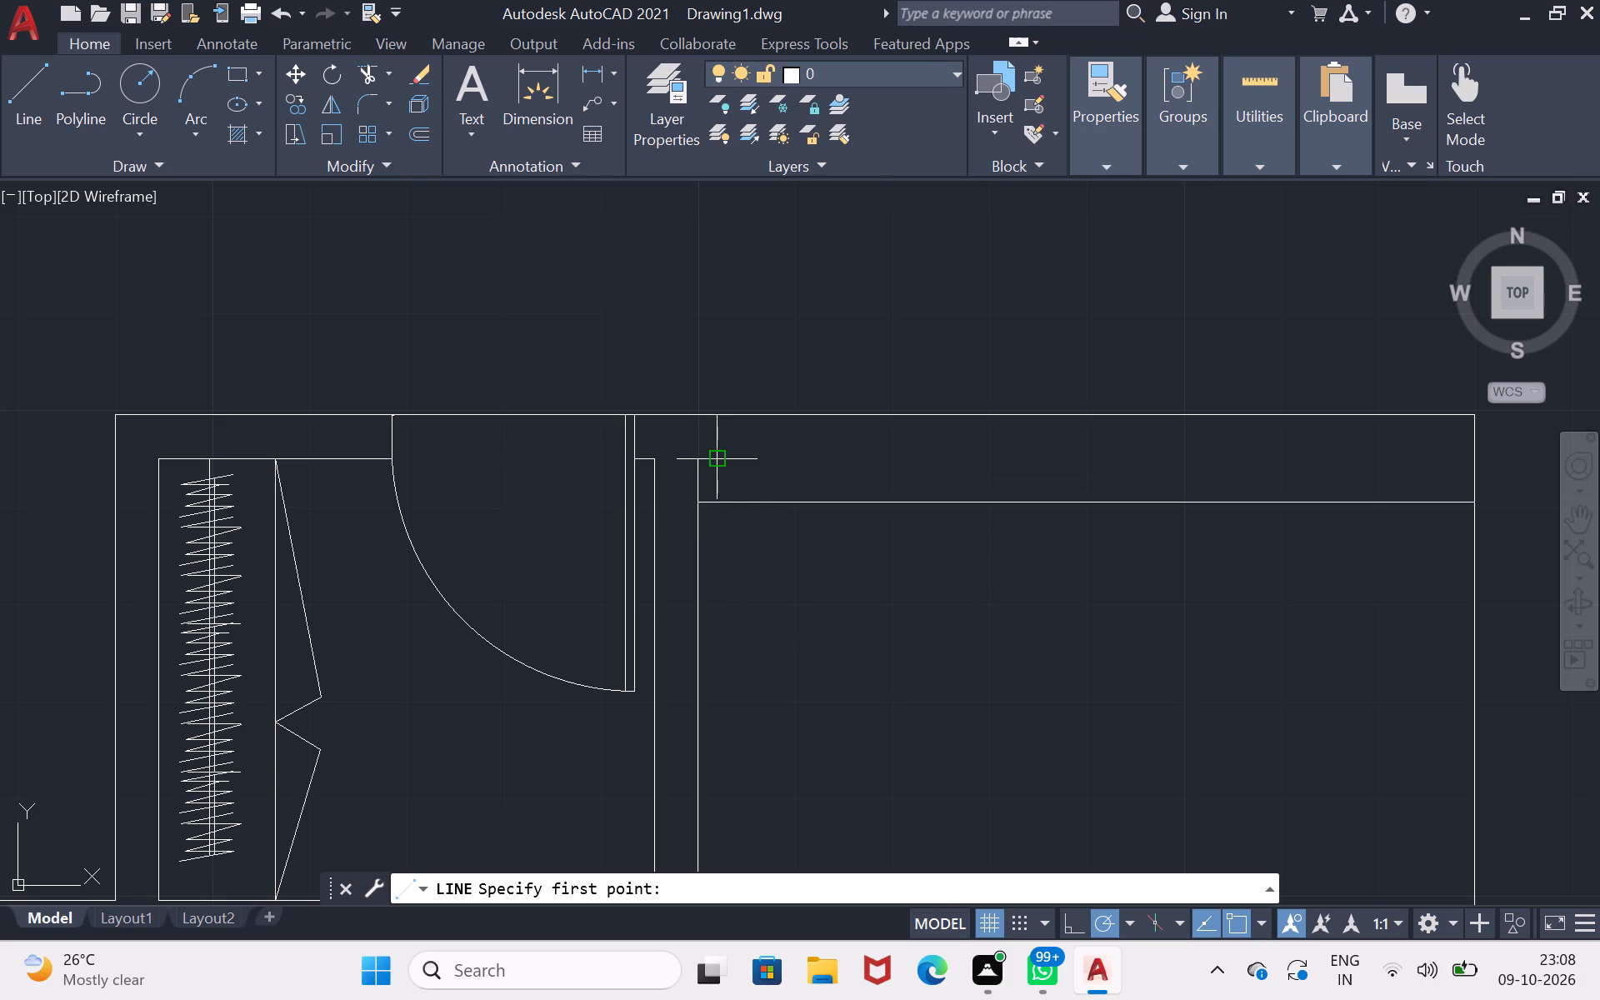
pyautogui.doubleClick(719, 456)
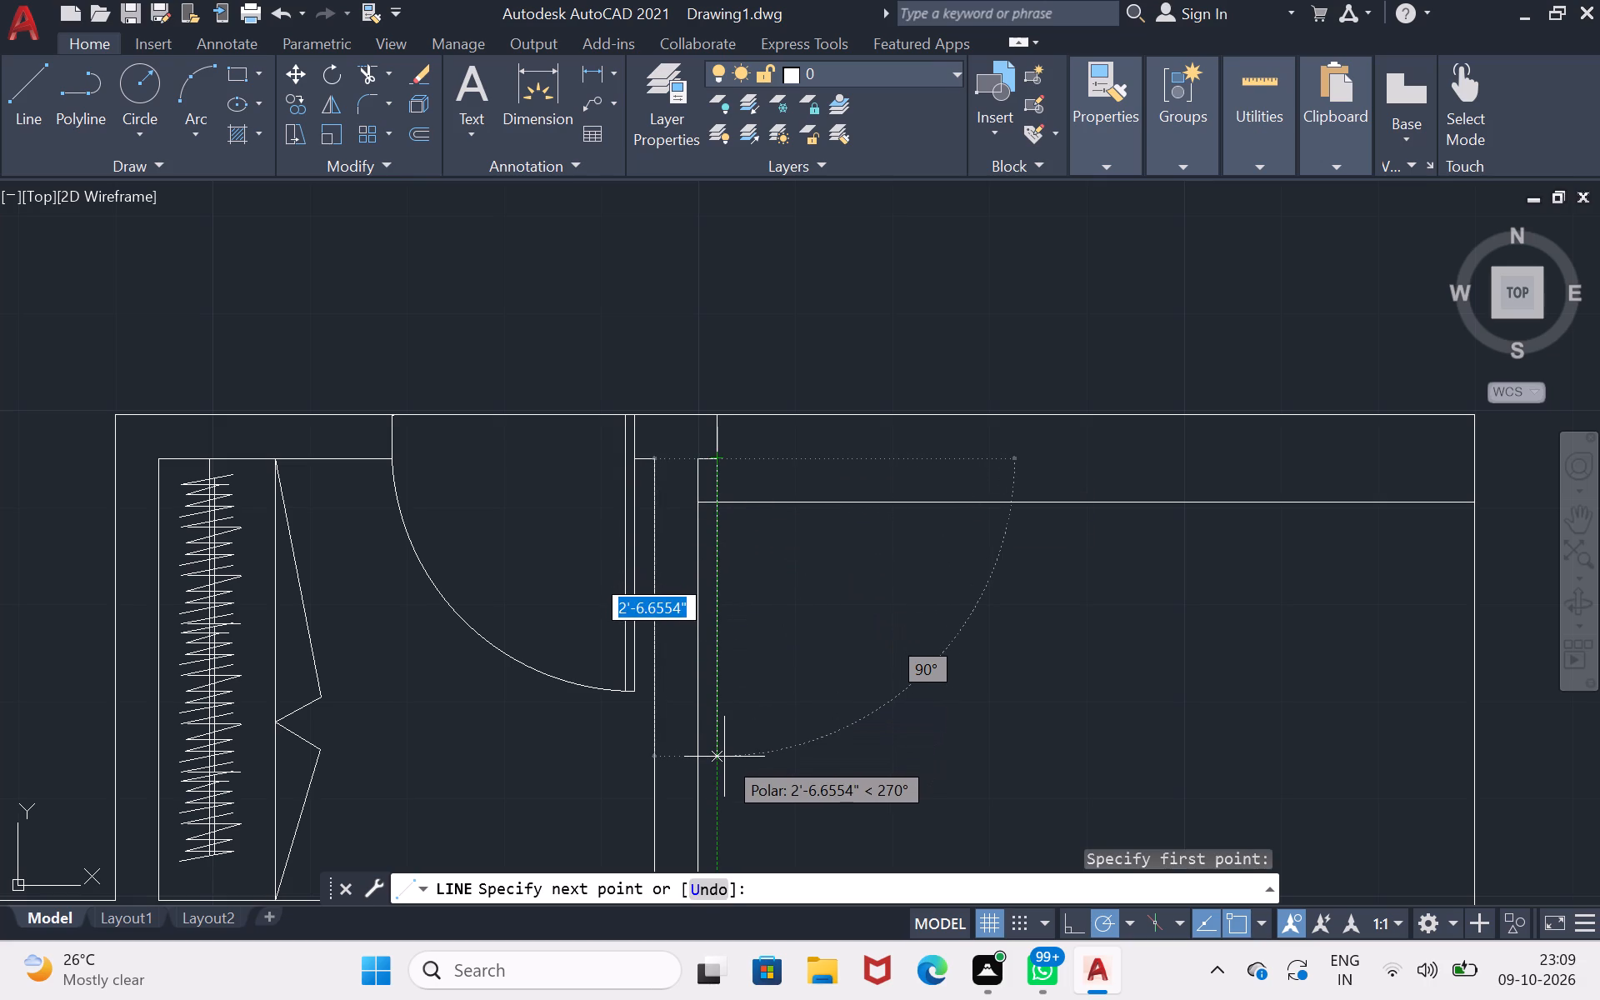
pyautogui.press('3')
pyautogui.press("'")
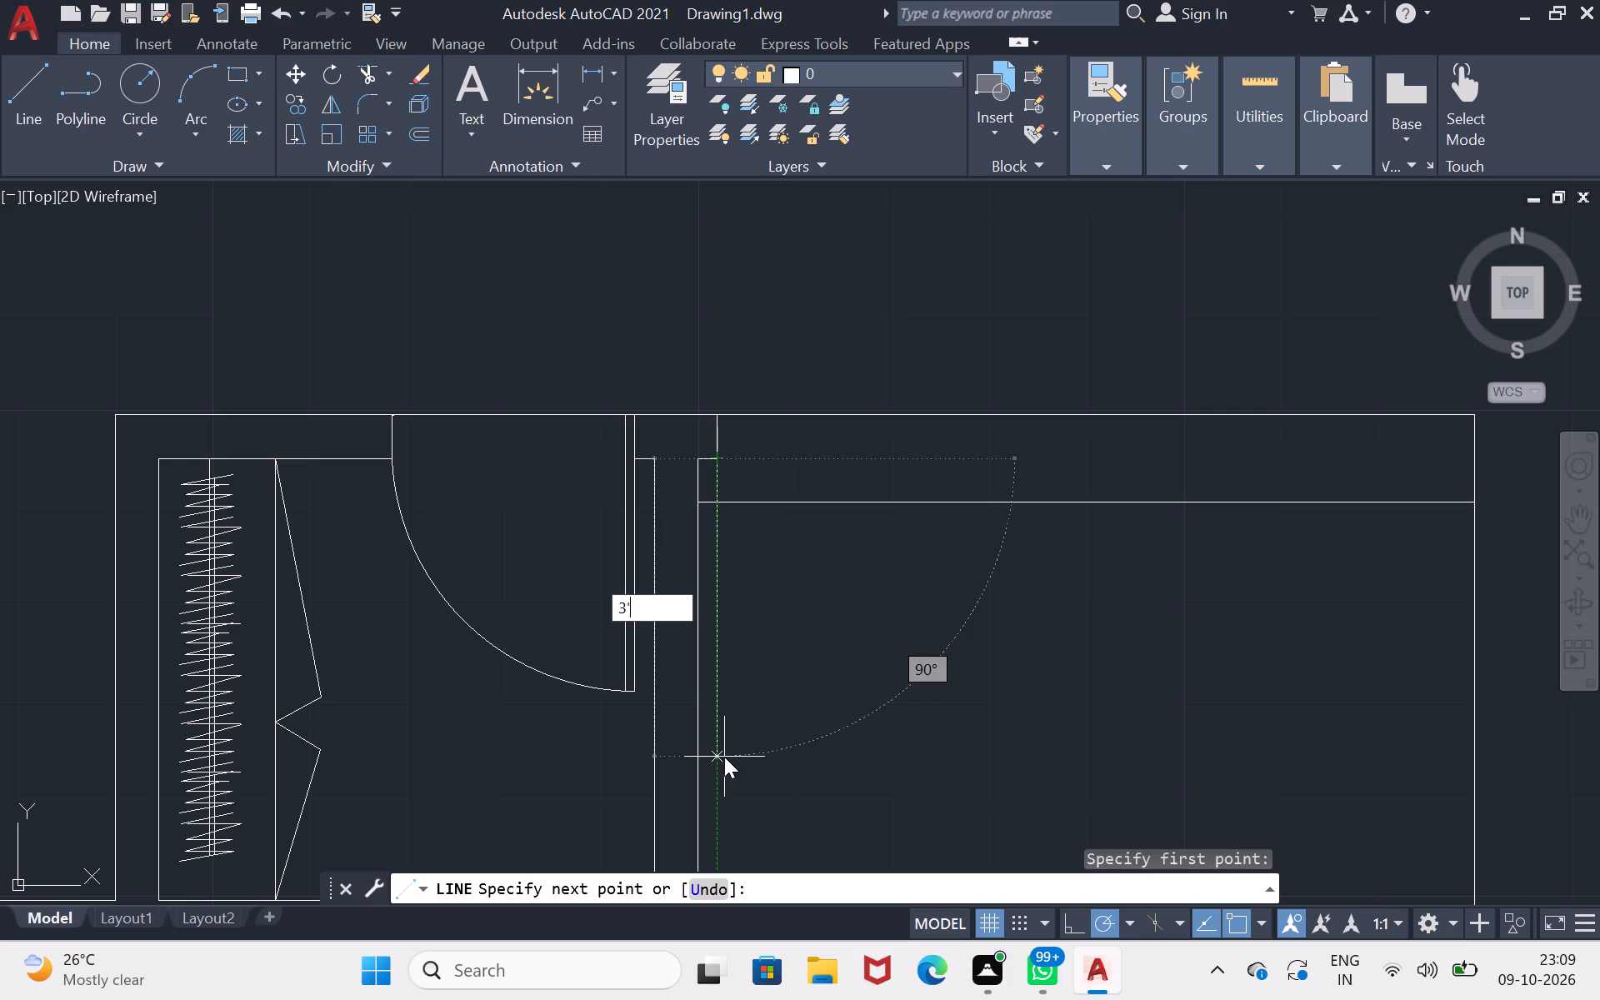
pyautogui.press('Return')
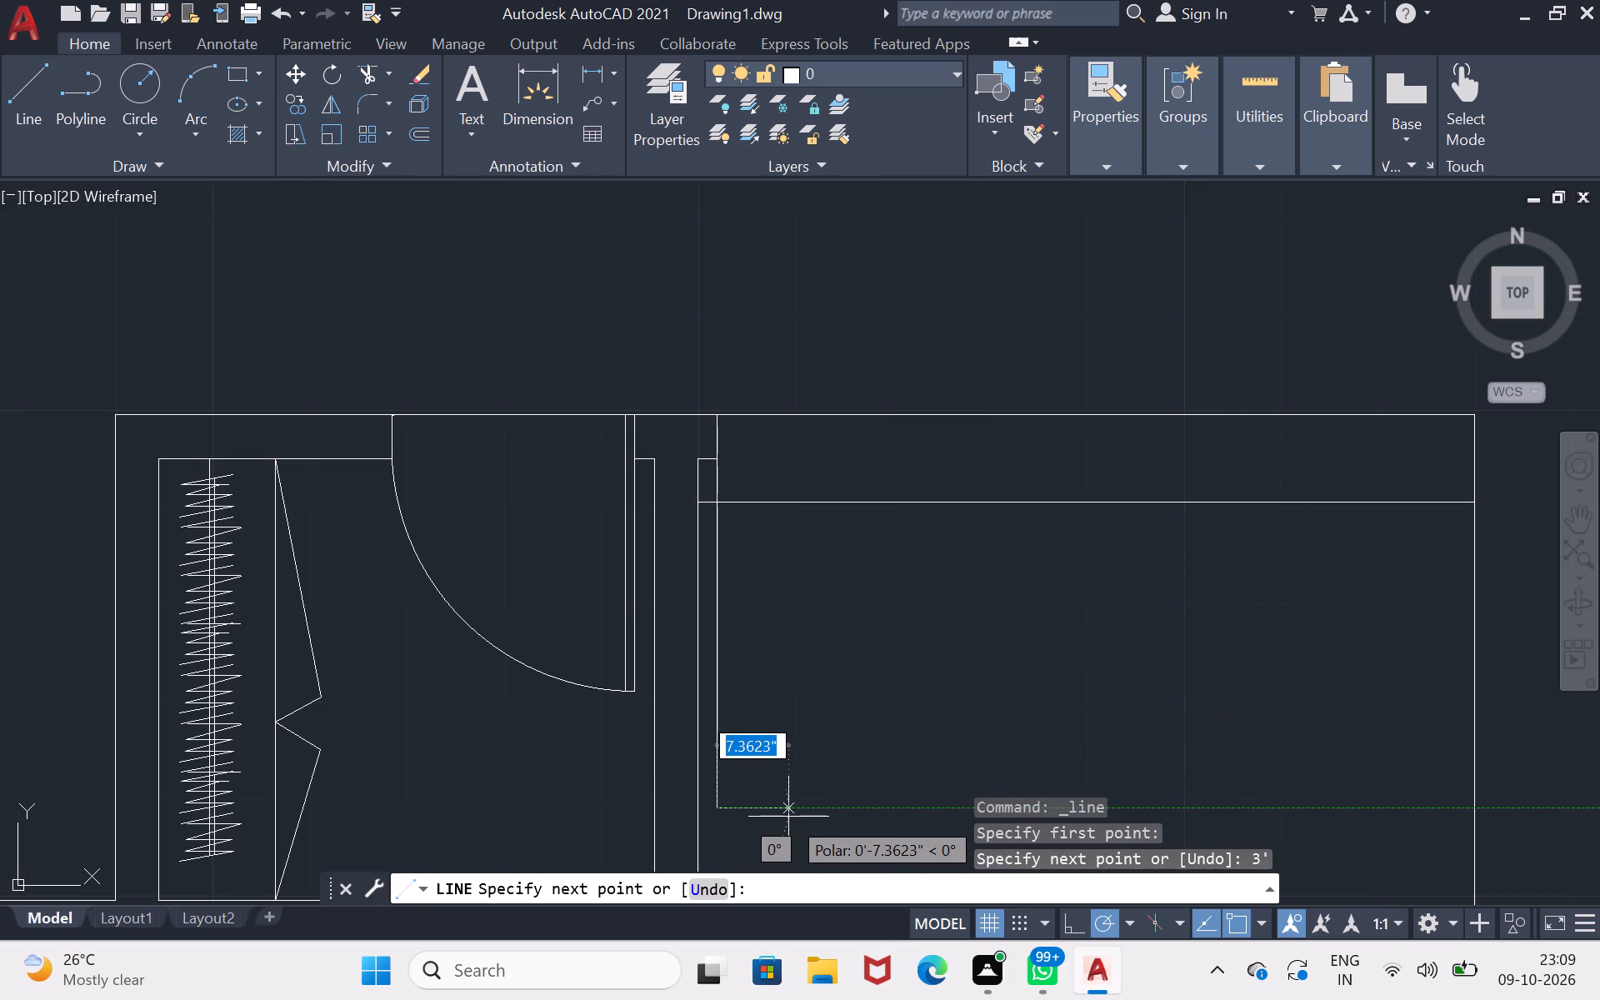
pyautogui.write('1"')
pyautogui.press('Return')
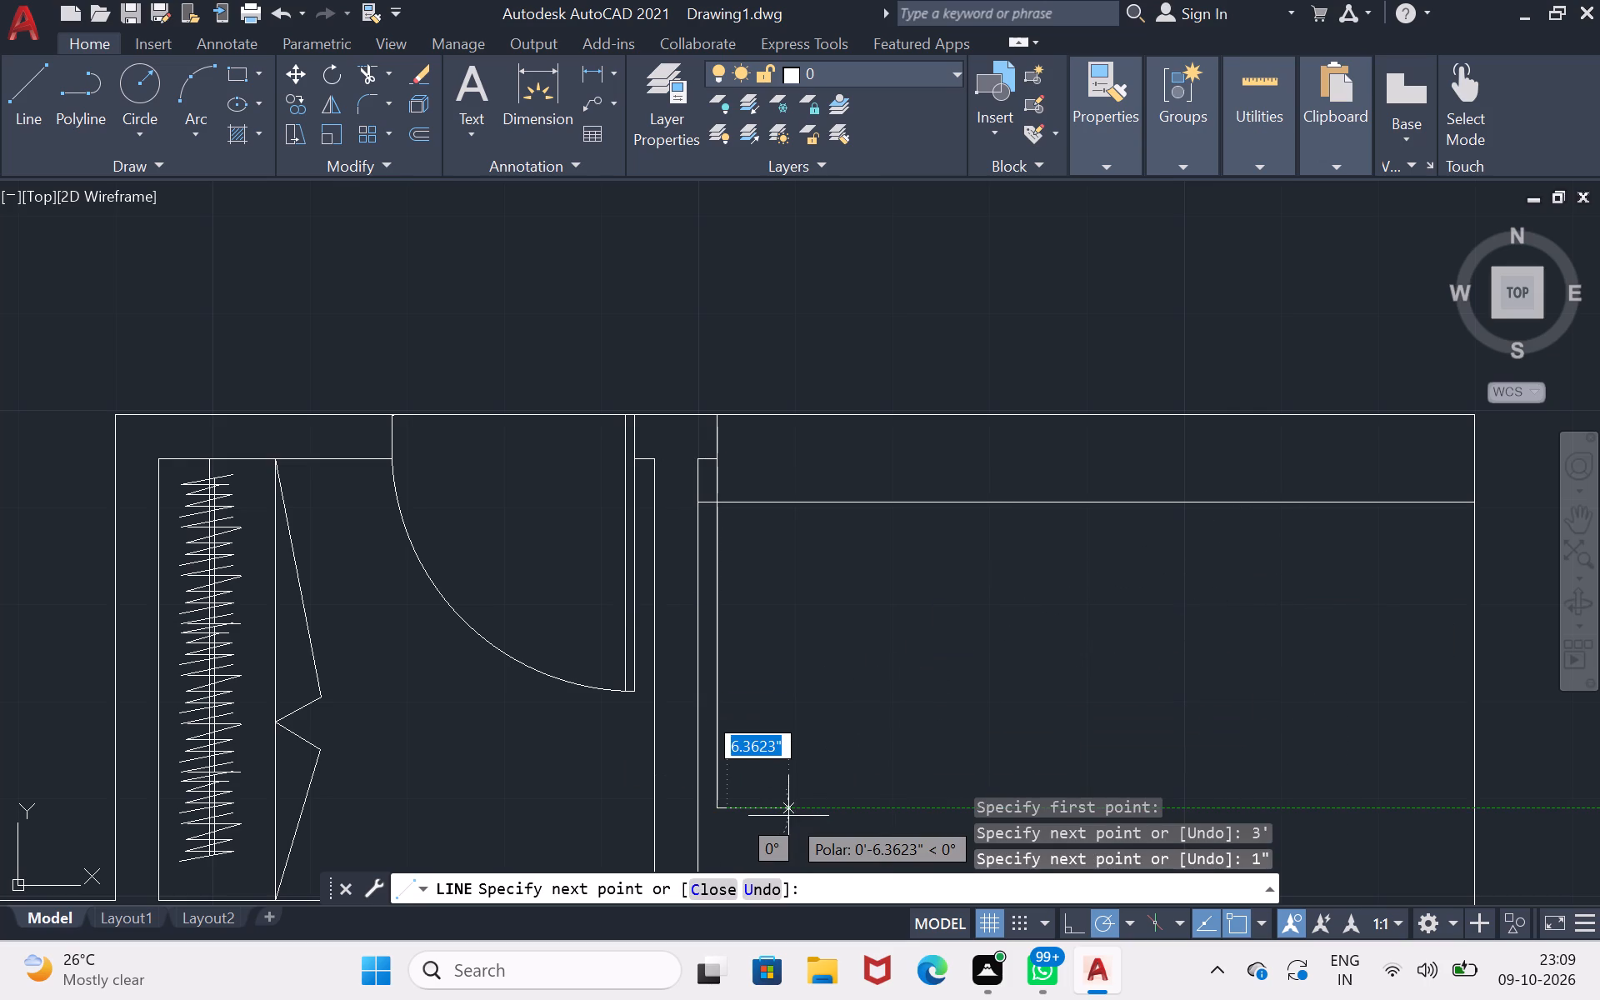
pyautogui.click(733, 417)
pyautogui.press('Return')
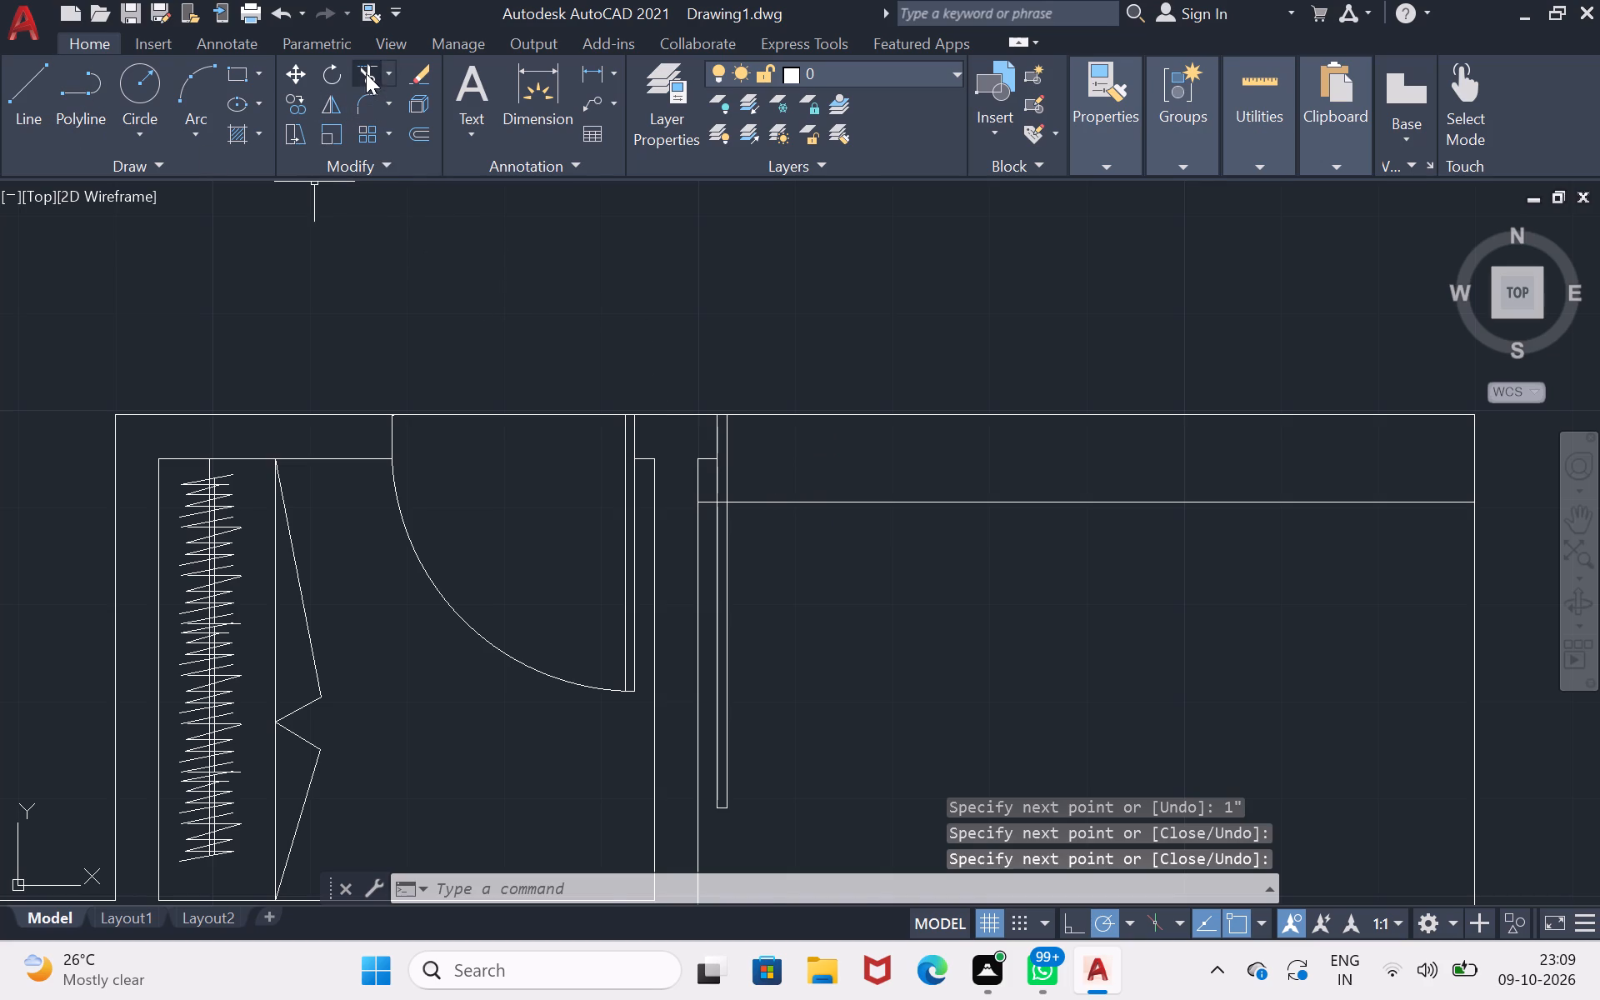
# Trim the offset wall line between the small room's east wall face and the new door leaf, and inside the leaf.
pyautogui.click(366, 73)
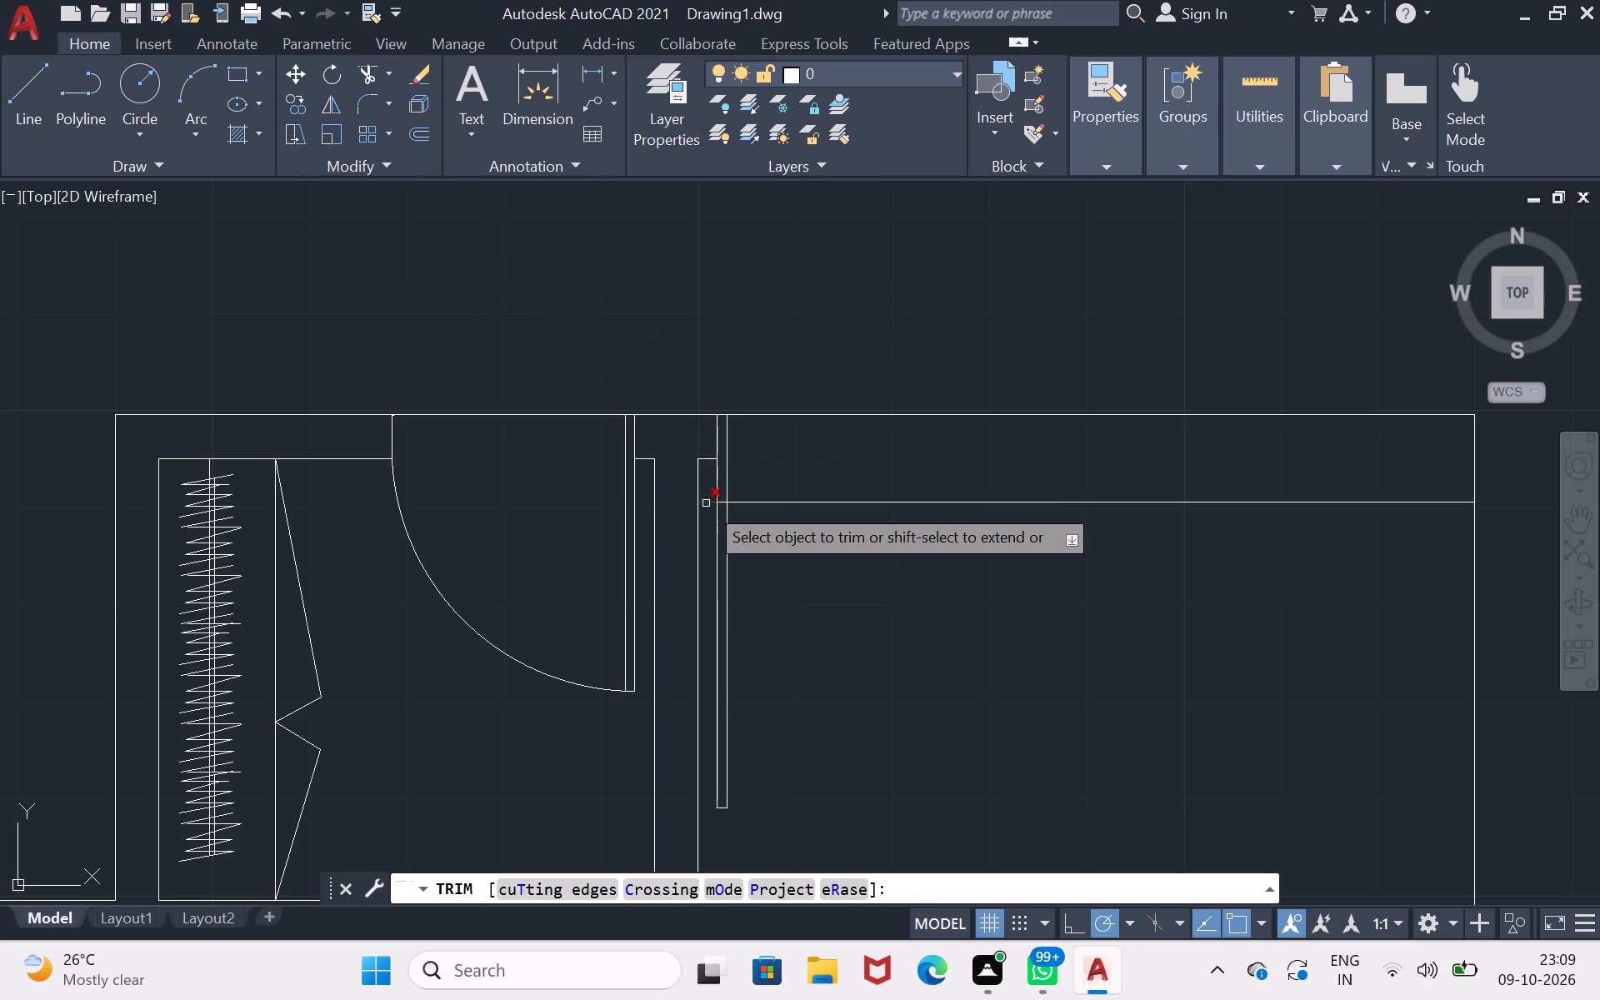
pyautogui.click(706, 503)
pyautogui.scroll(1, 733, 512)
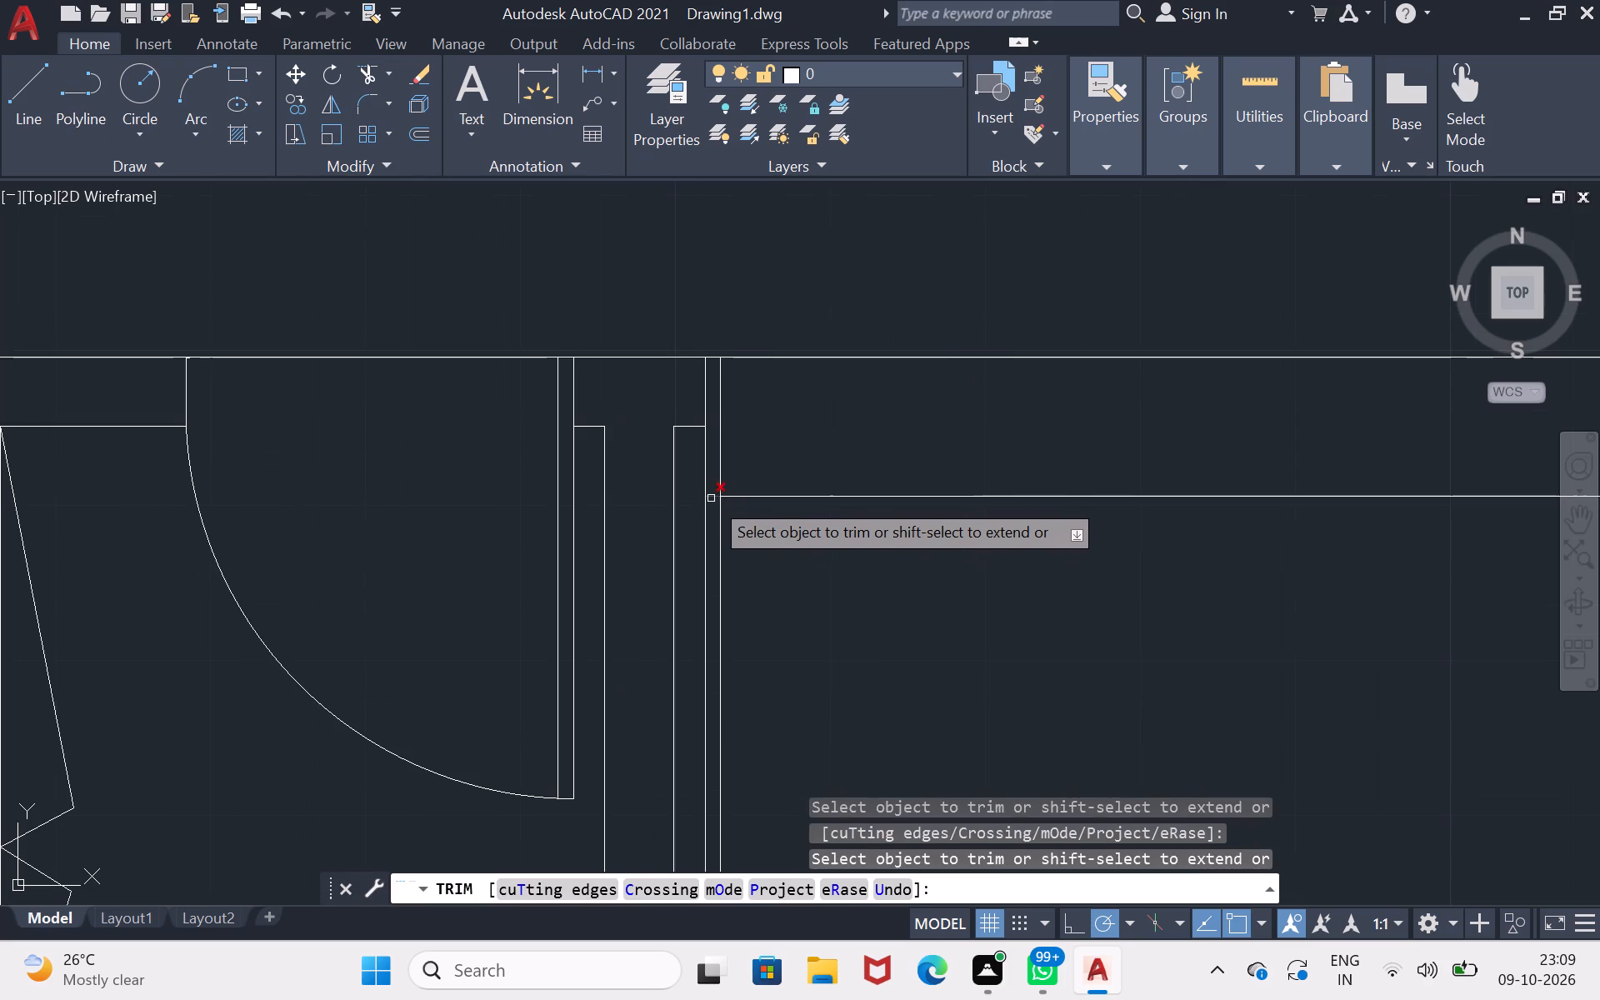
pyautogui.click(715, 497)
# Draw a line 3' east along the outer wall line from the new leaf's corner, continuing 9" south to the inner wall line.
pyautogui.scroll(-2, 929, 572)
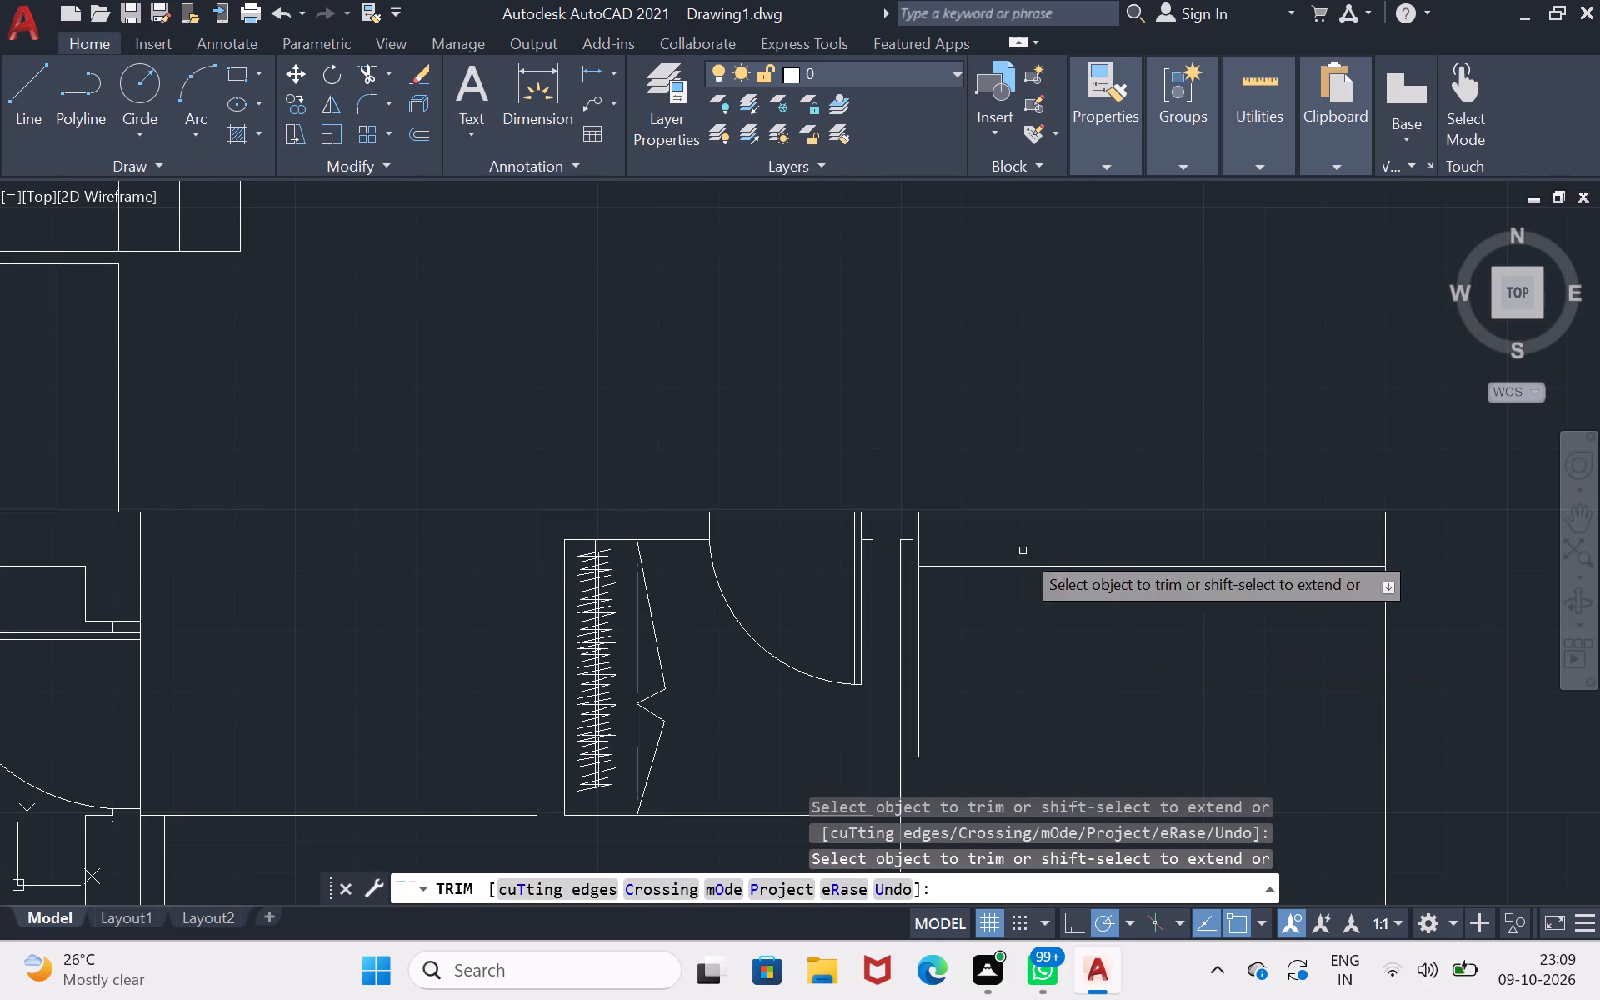
pyautogui.click(32, 87)
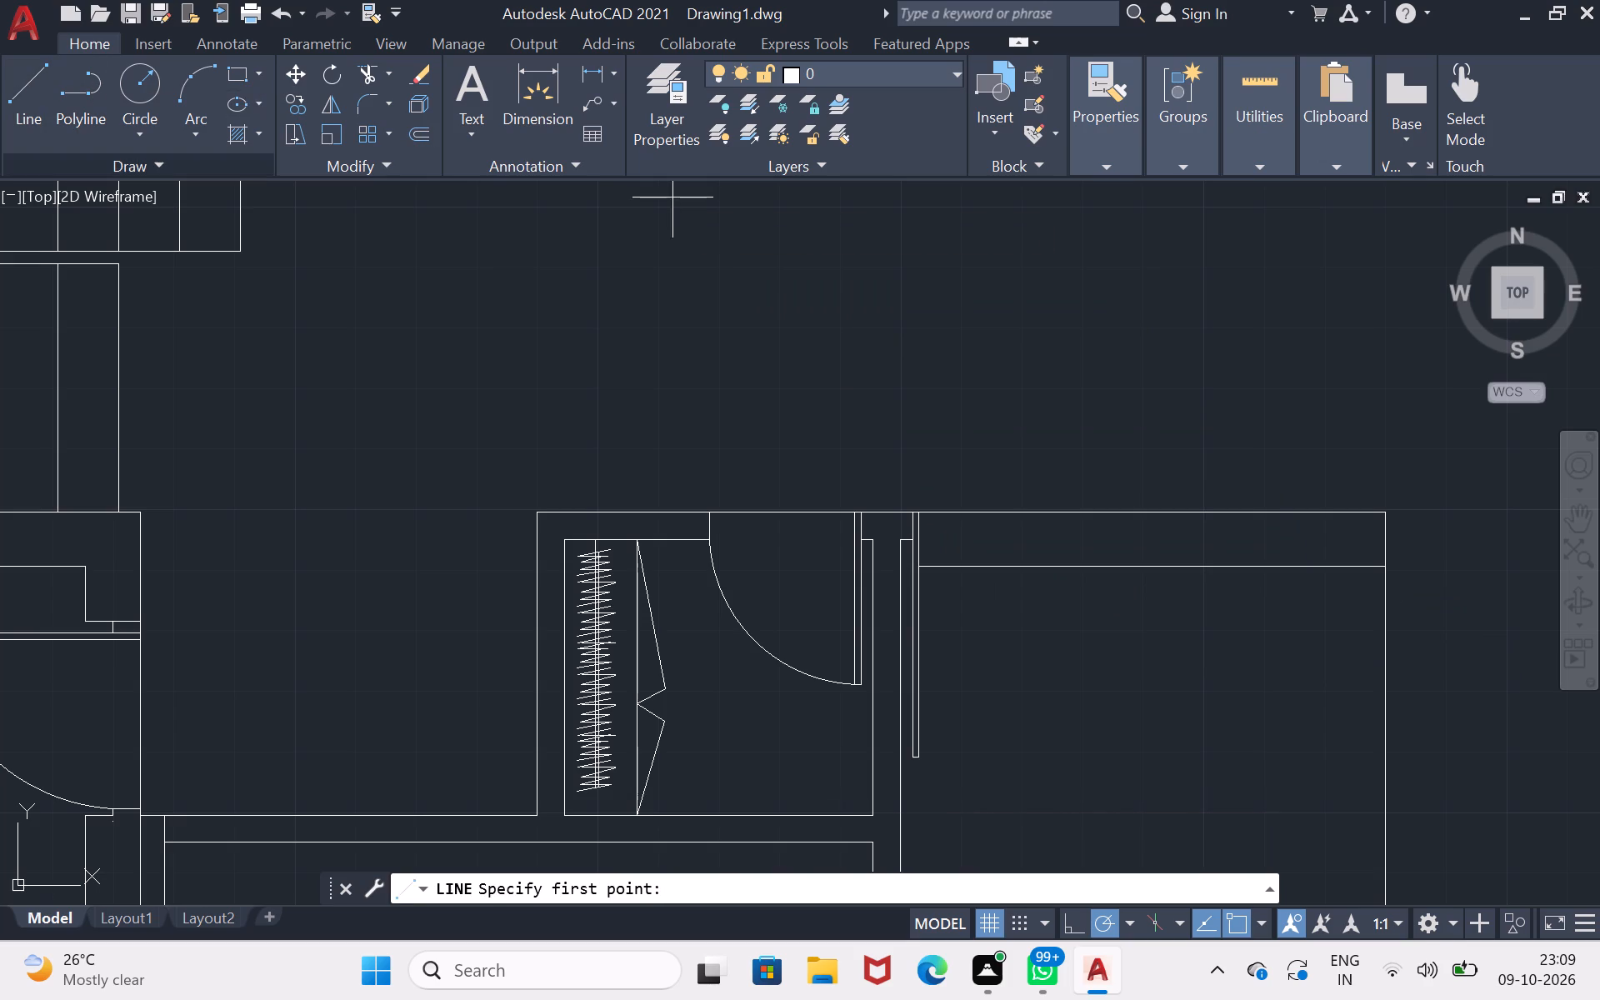
pyautogui.click(919, 517)
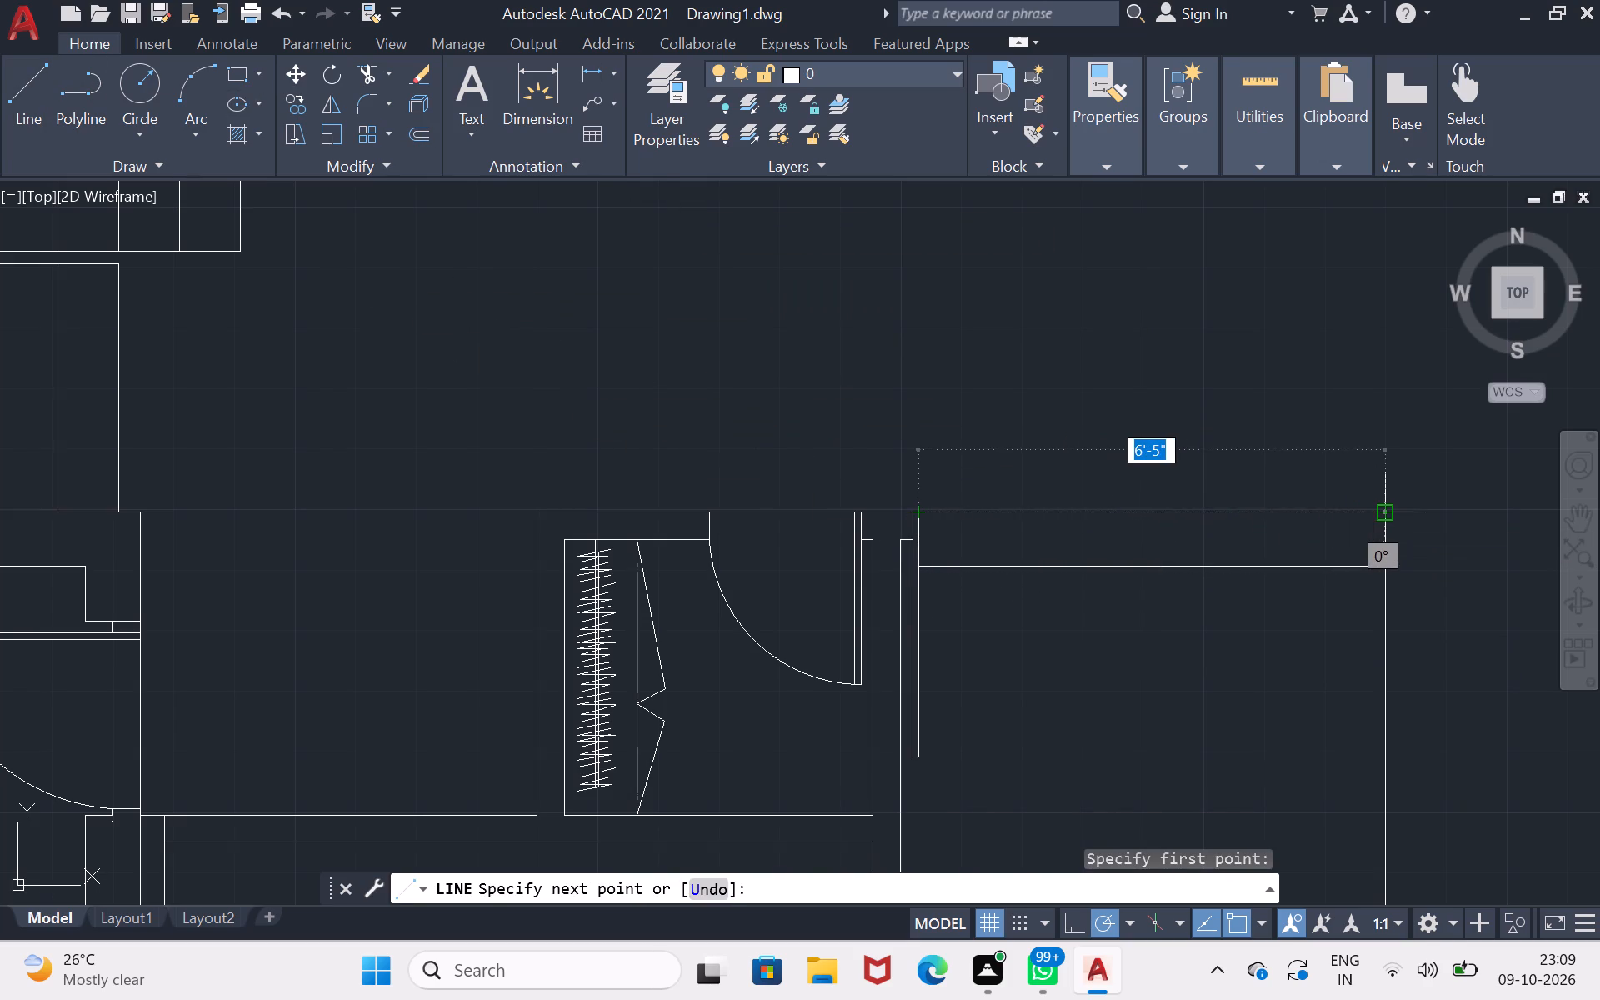
pyautogui.write("3'")
pyautogui.press('Return')
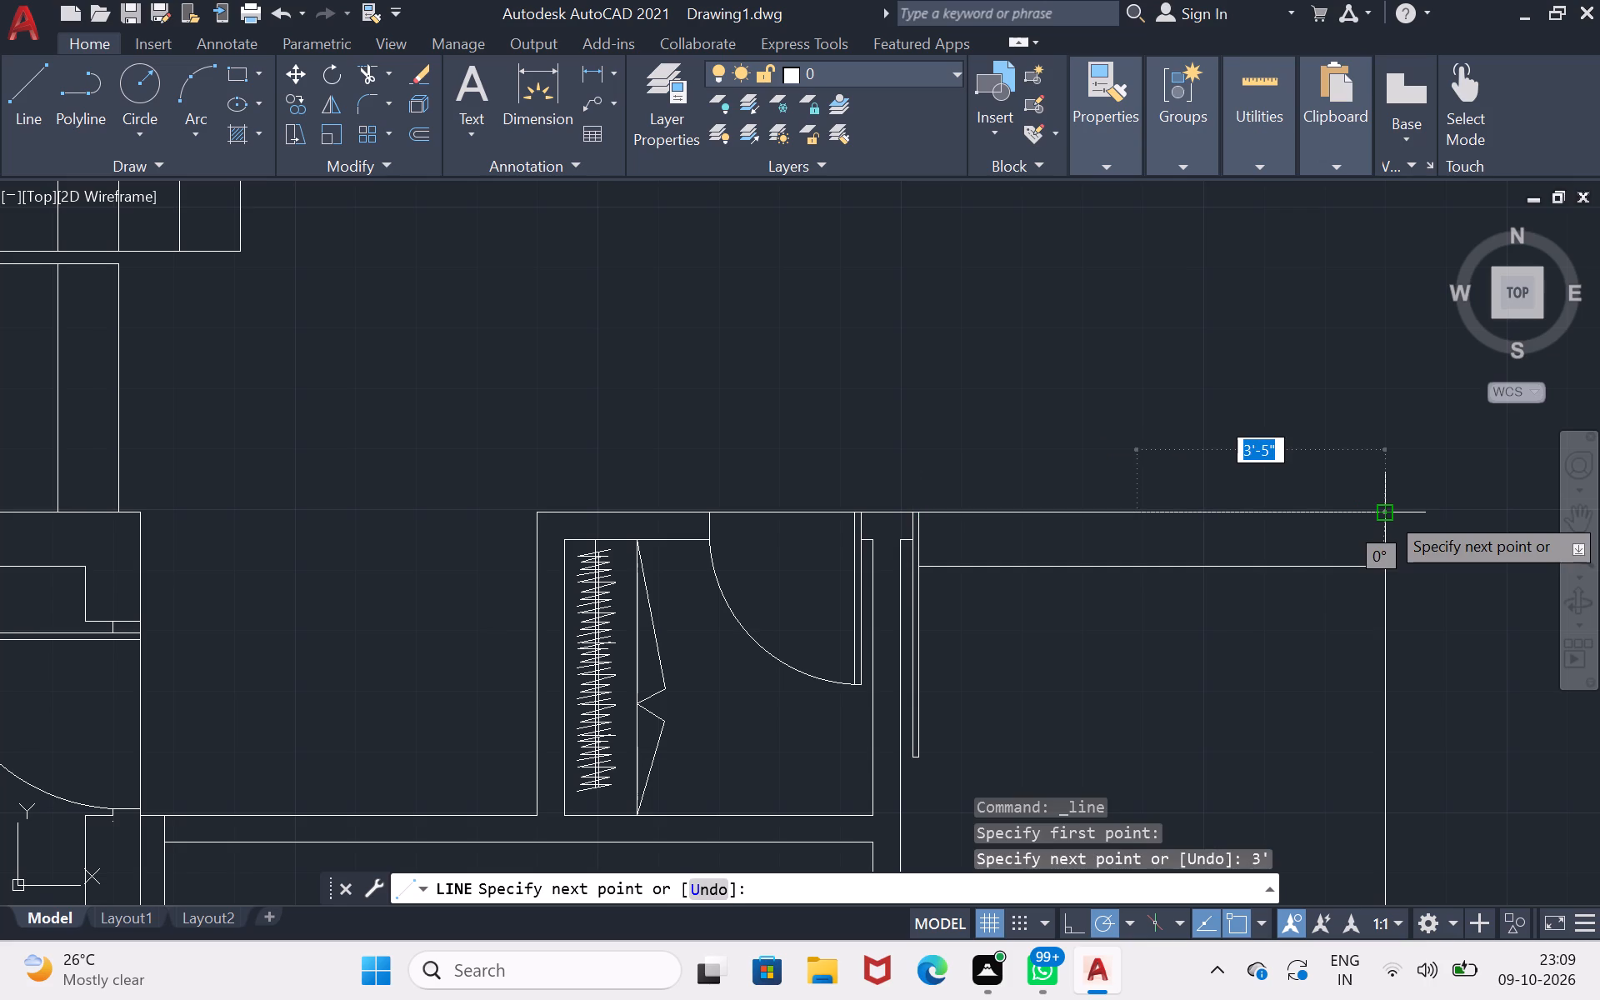
pyautogui.click(1132, 574)
pyautogui.press('Return')
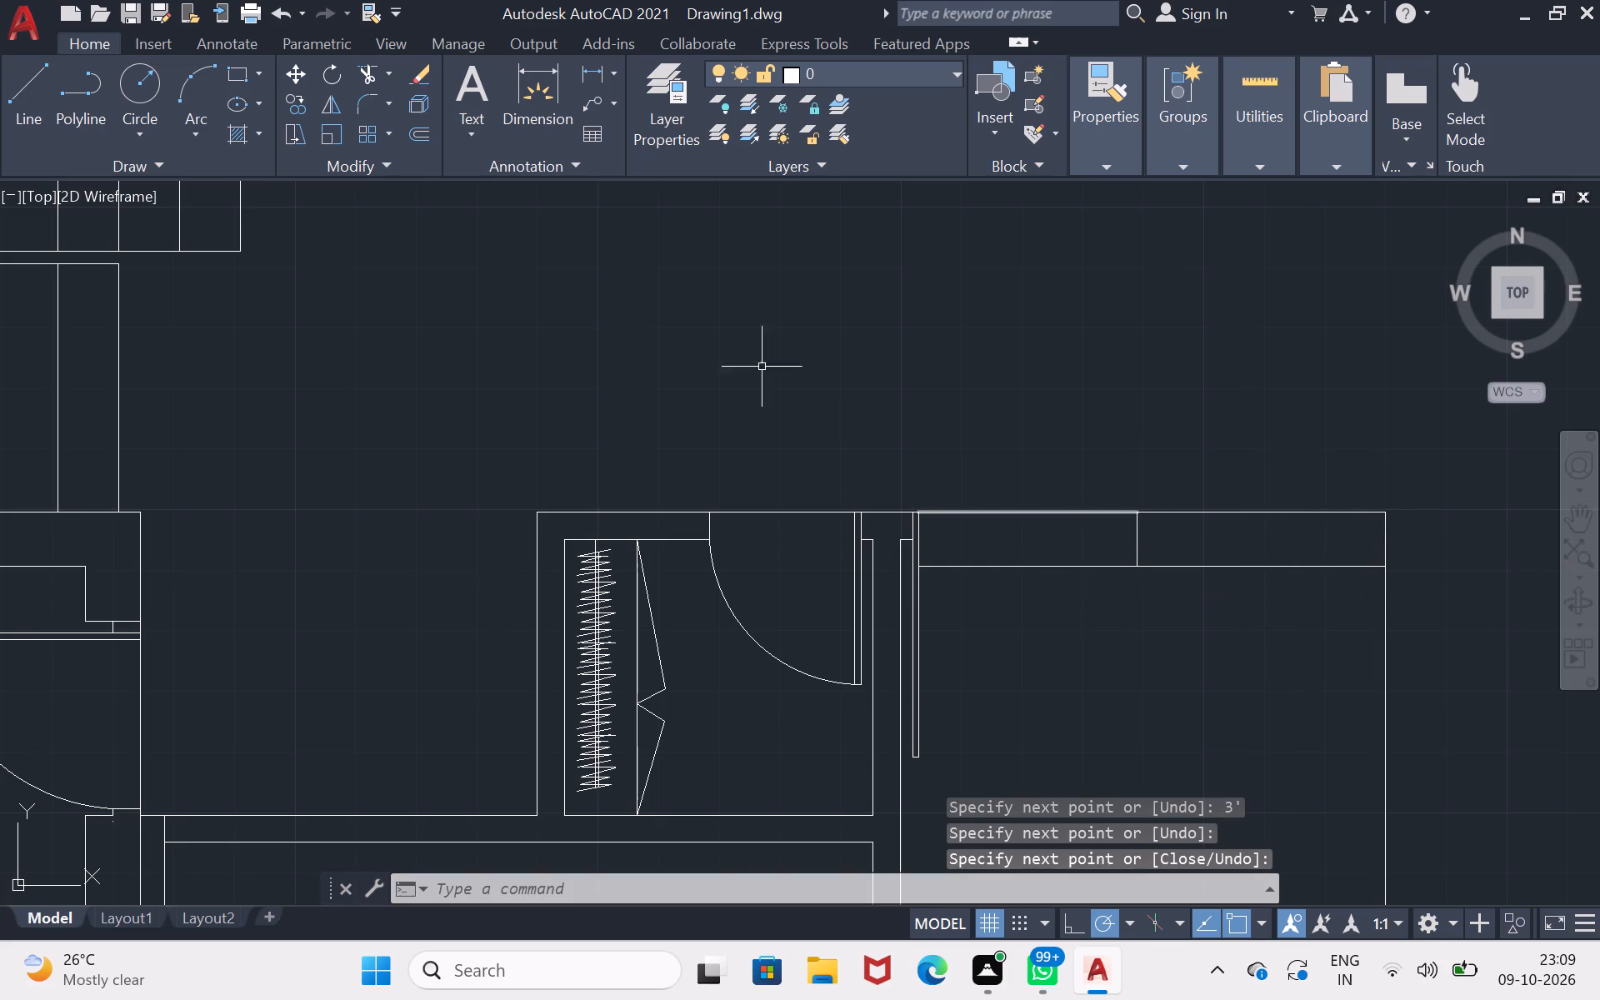
# Draw the jamb return on the door's east side: 4.5" south from the outer wall line, 2" east, and 4.5" south to the inner line.
pyautogui.click(30, 82)
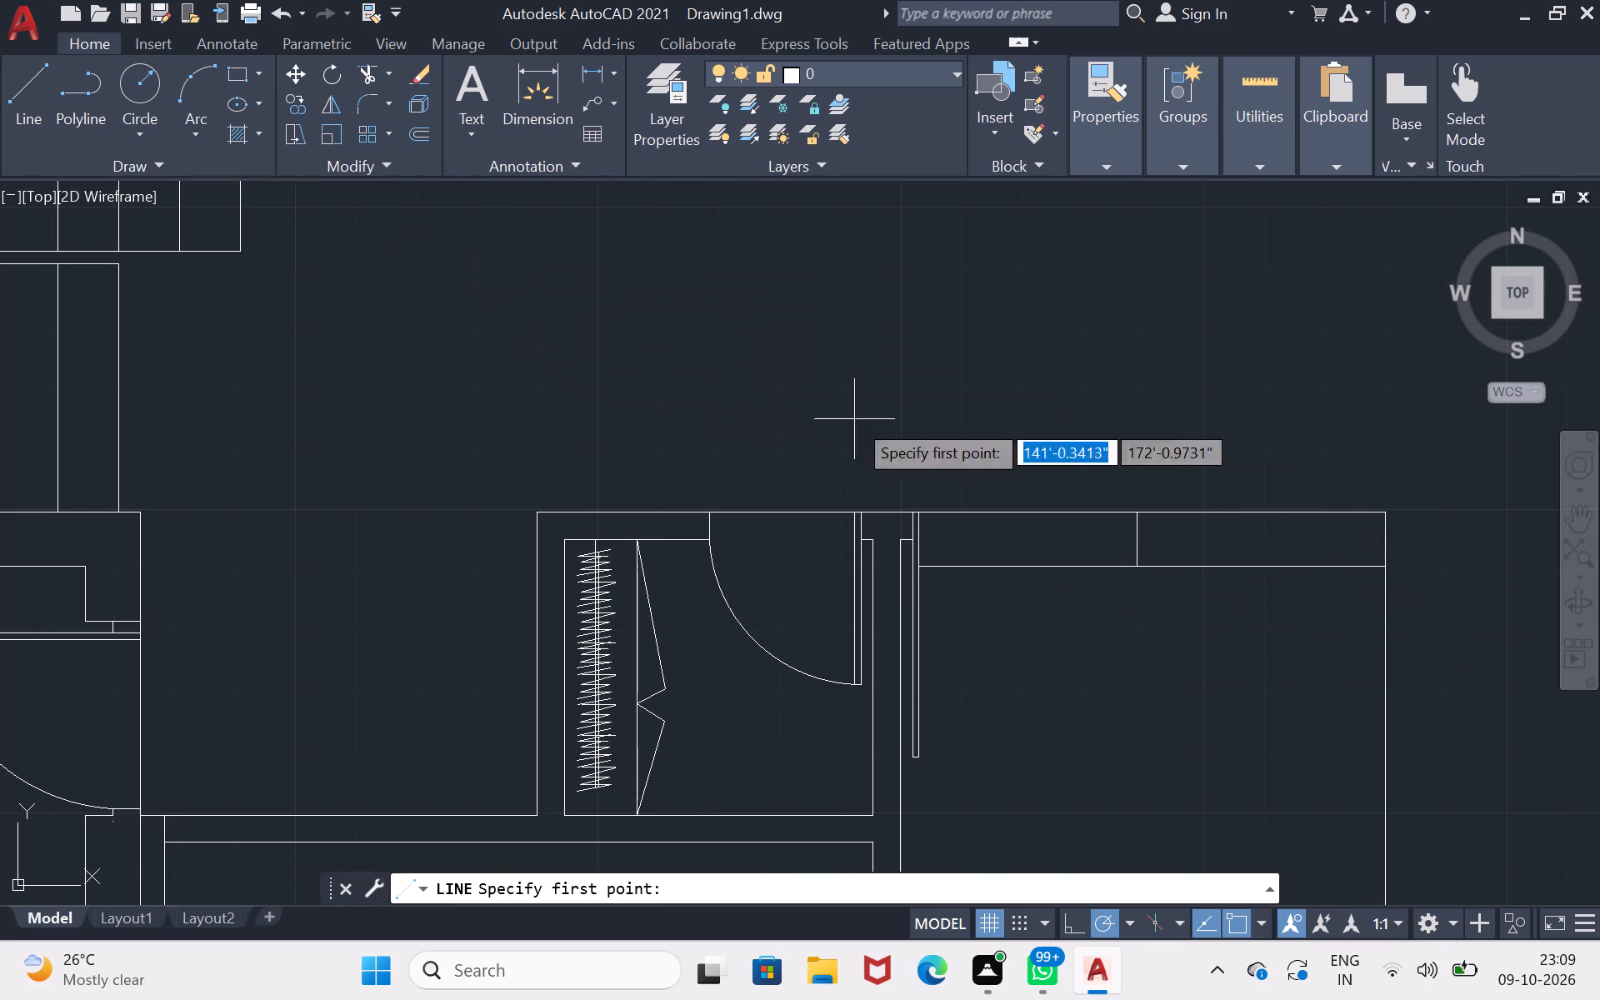
pyautogui.scroll(1, 1062, 457)
pyautogui.doubleClick(1169, 544)
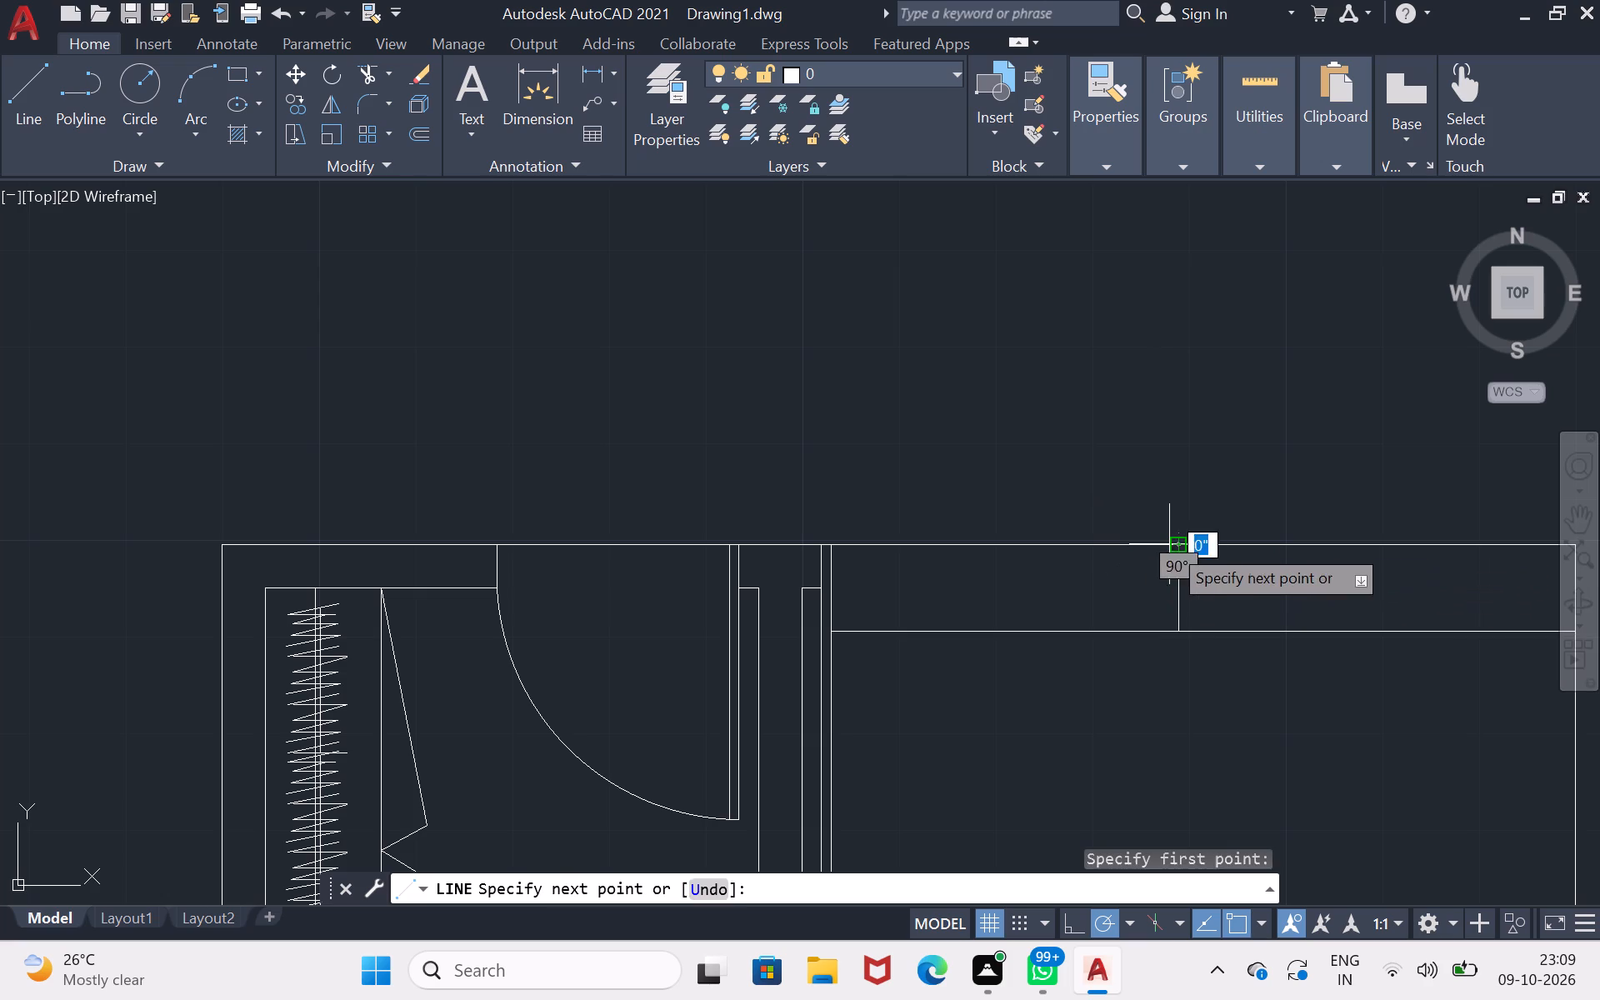
pyautogui.click(1176, 593)
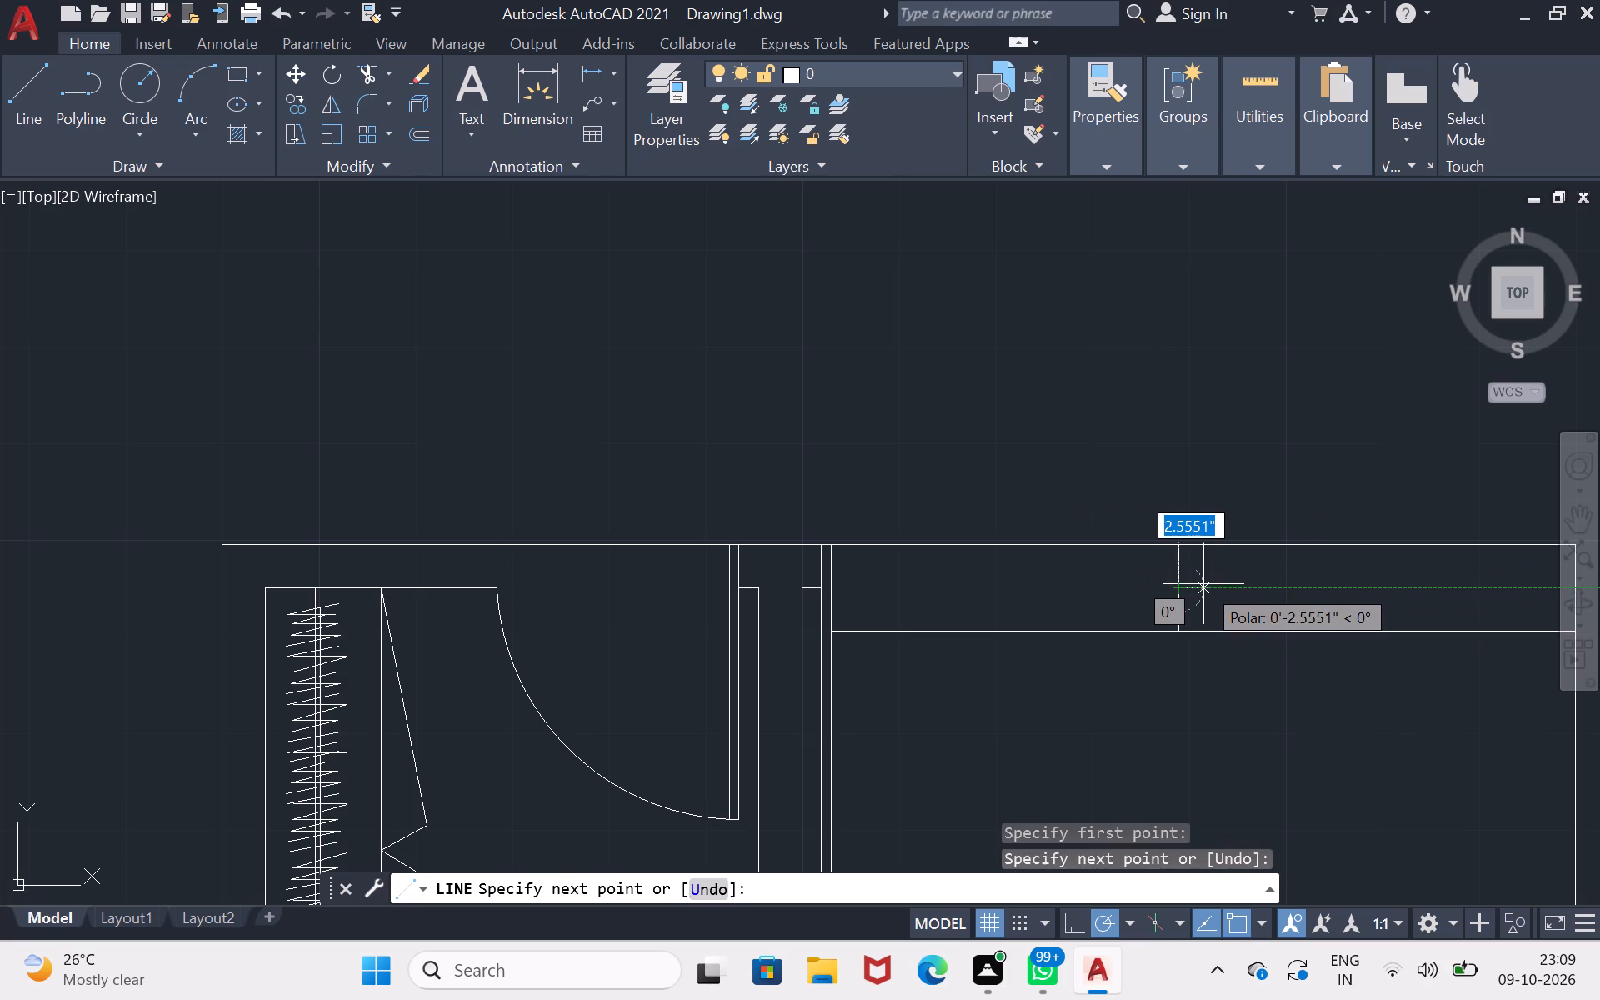
pyautogui.press('2')
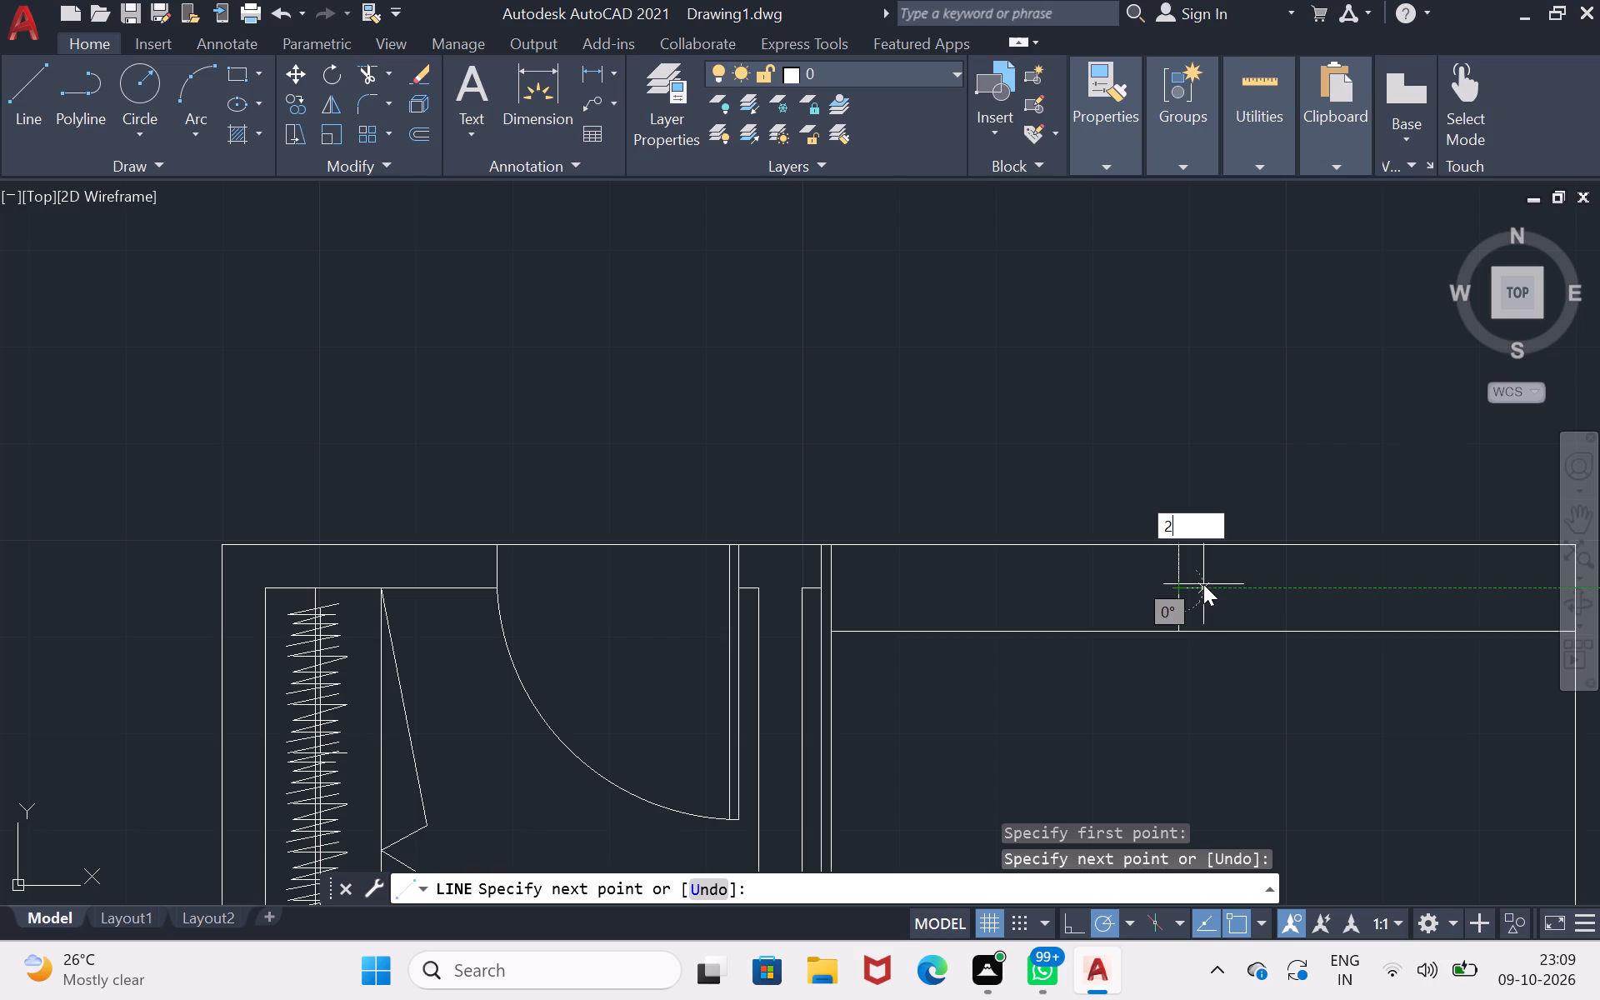
pyautogui.hotkey('shift', '"')
pyautogui.press('Return')
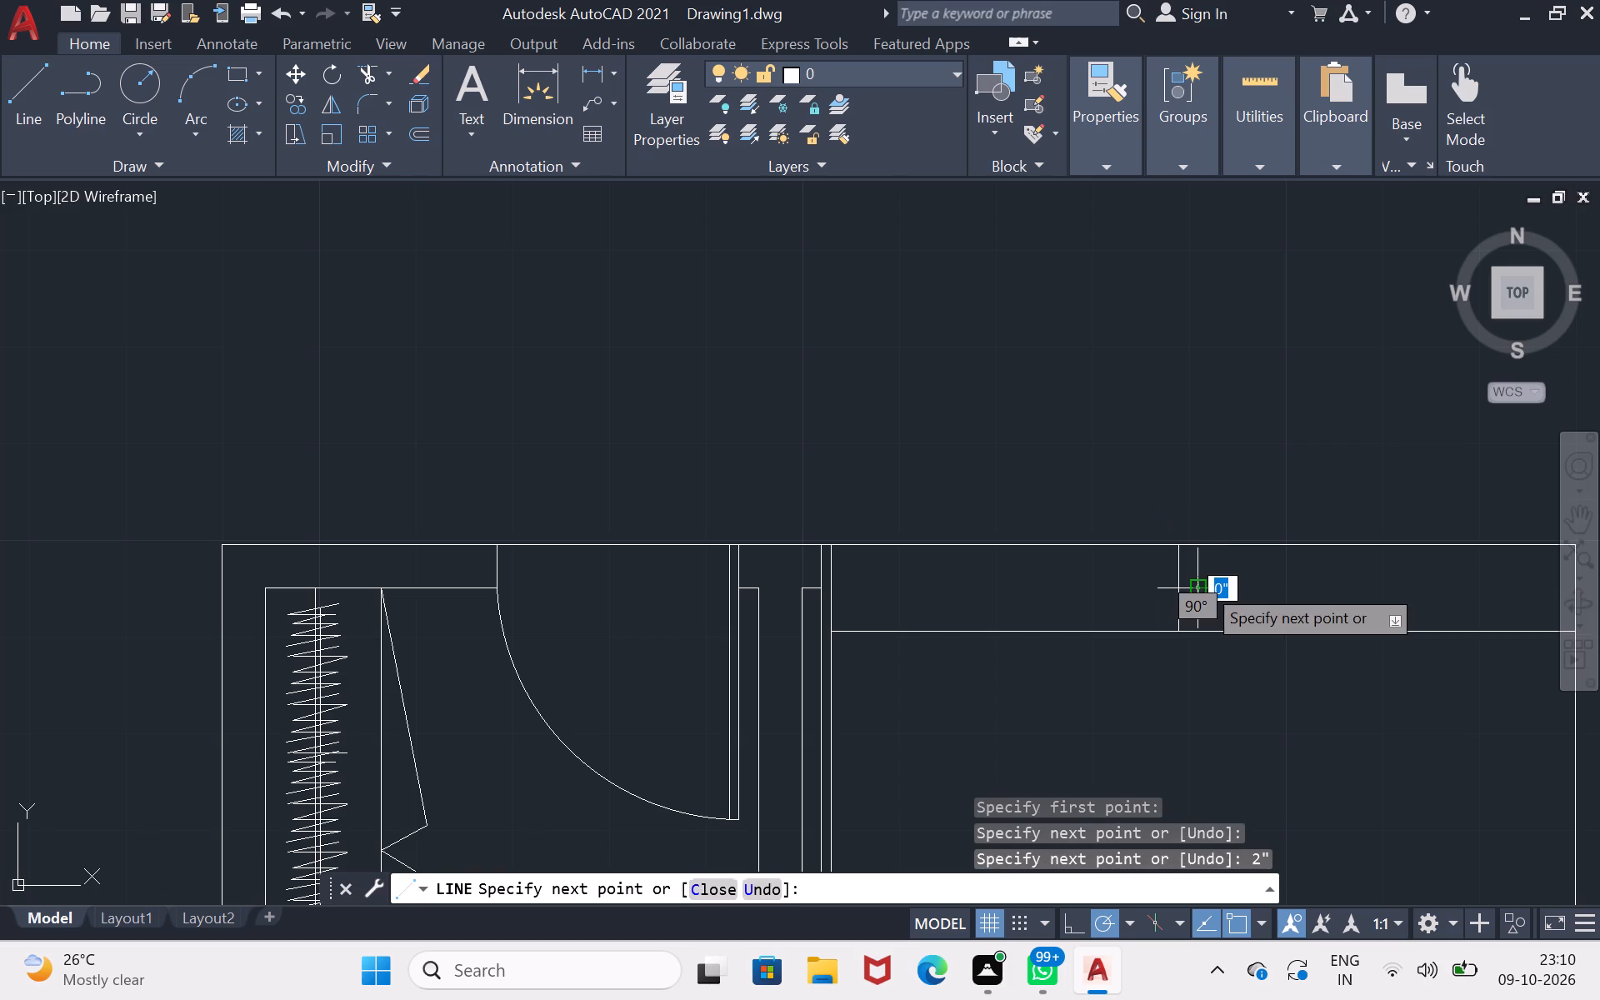
pyautogui.click(1192, 638)
pyautogui.press('Return')
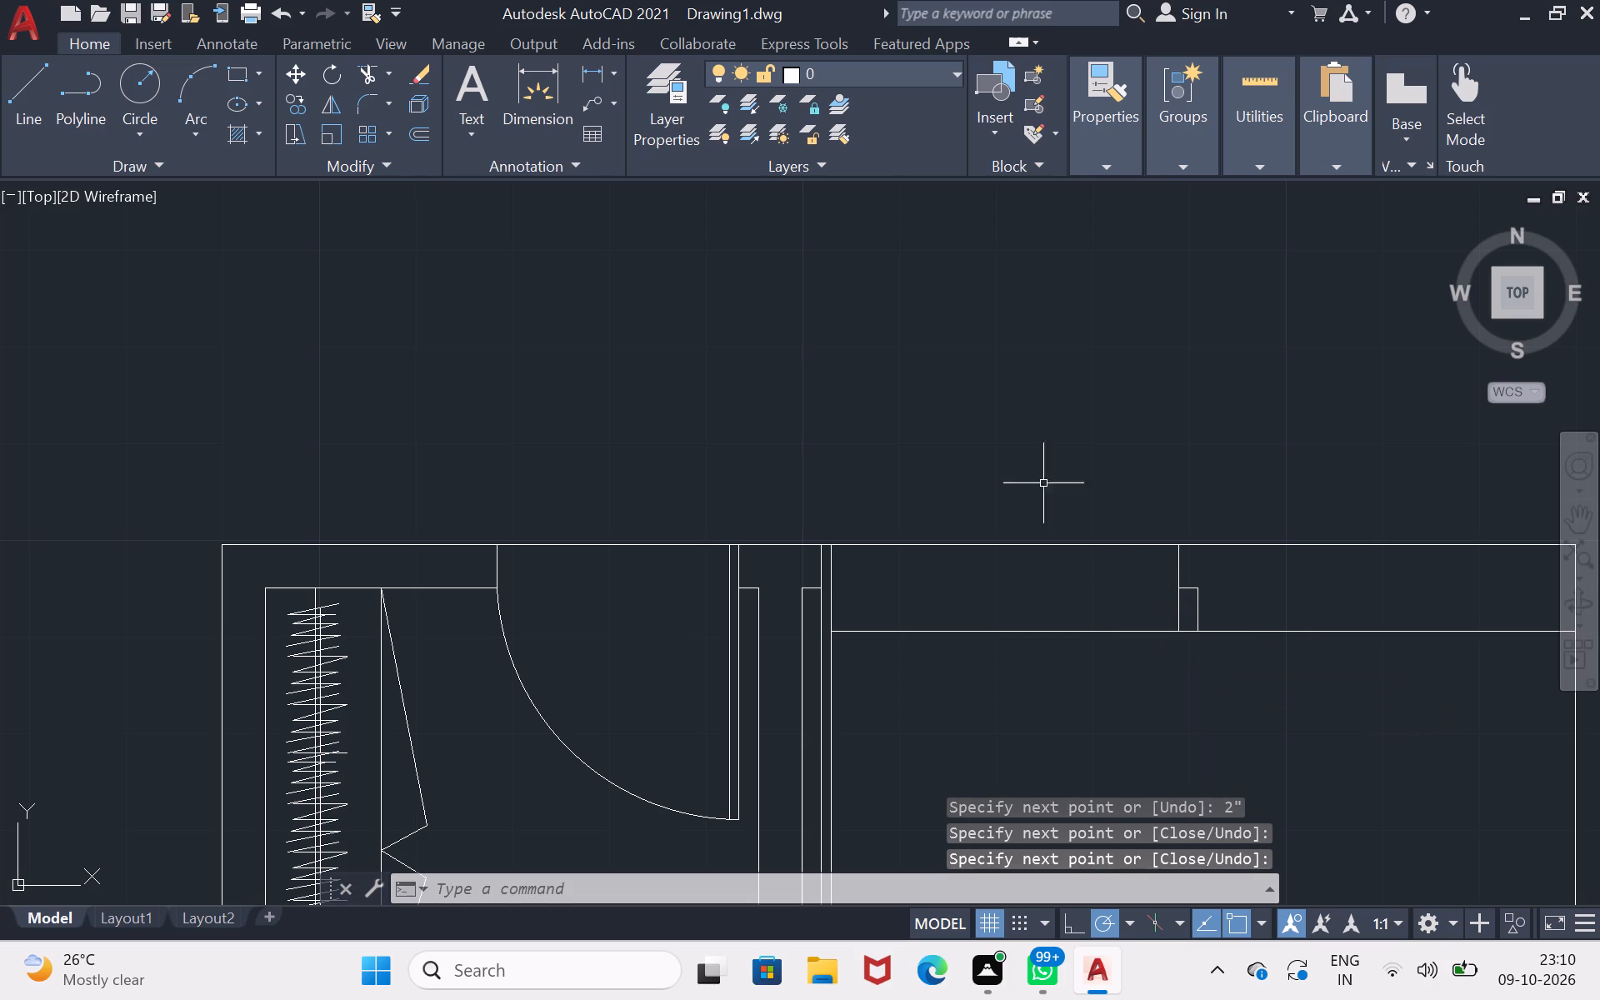
# Trim the southern half of the original east jamb line, beside the 2" jamb return.
pyautogui.click(364, 72)
pyautogui.click(1175, 613)
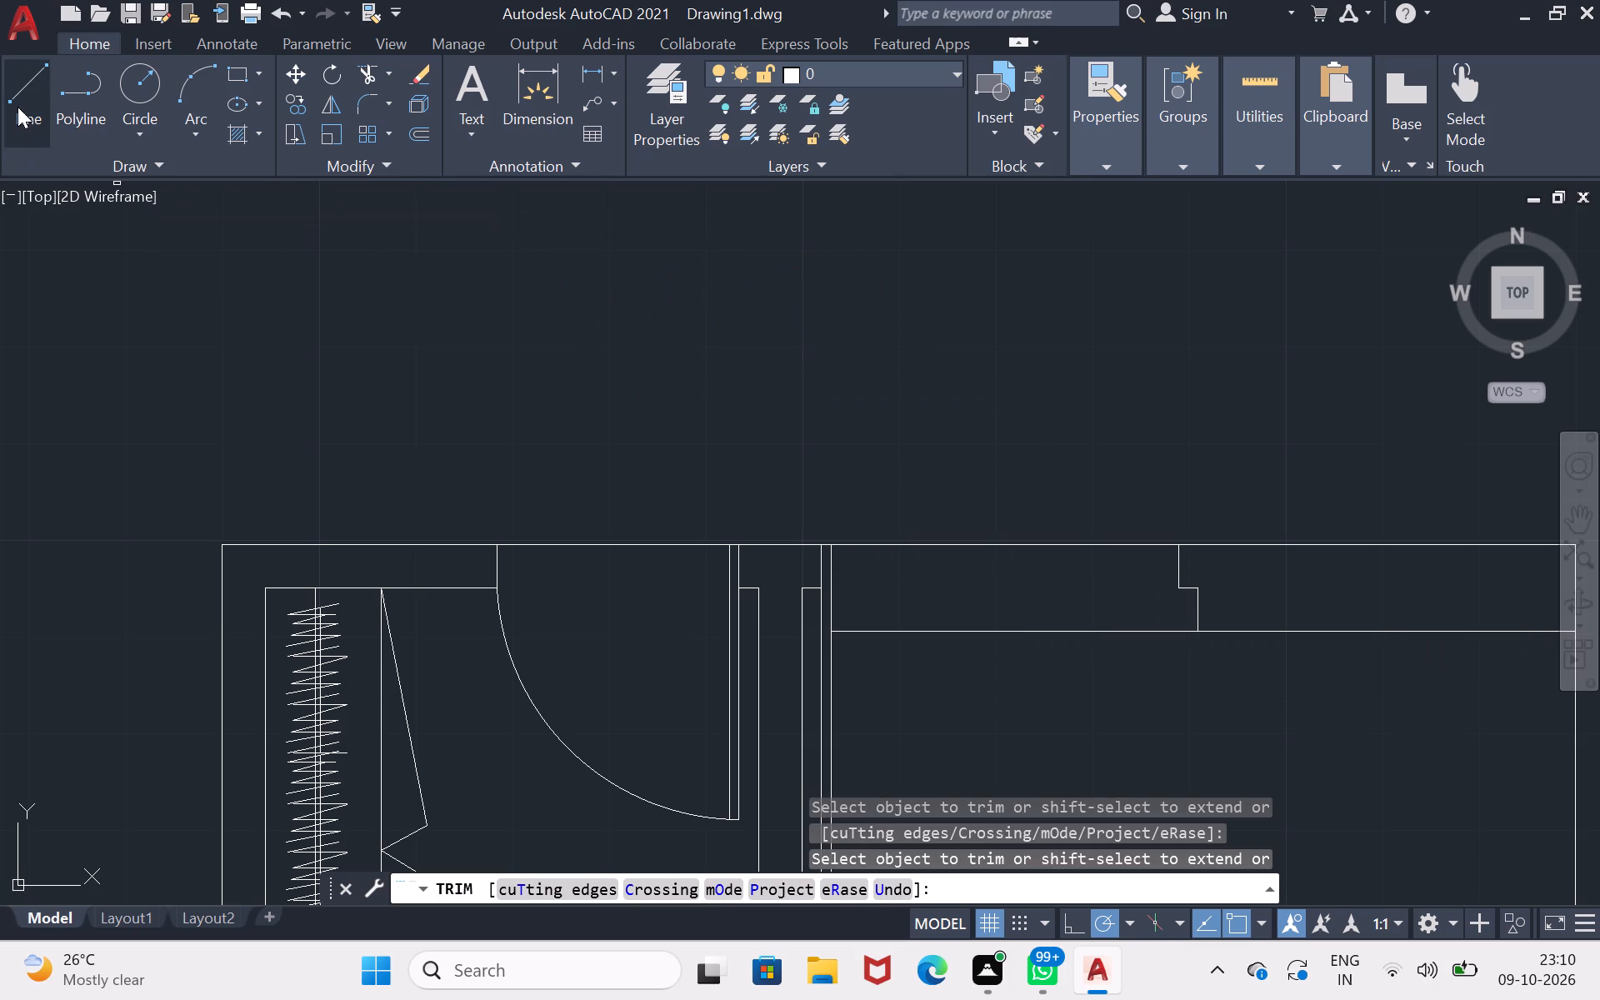
# Draw a three-point swing arc from the leaf's southwest corner through the east jamb return corner, ending north of the outer wall line.
pyautogui.click(17, 106)
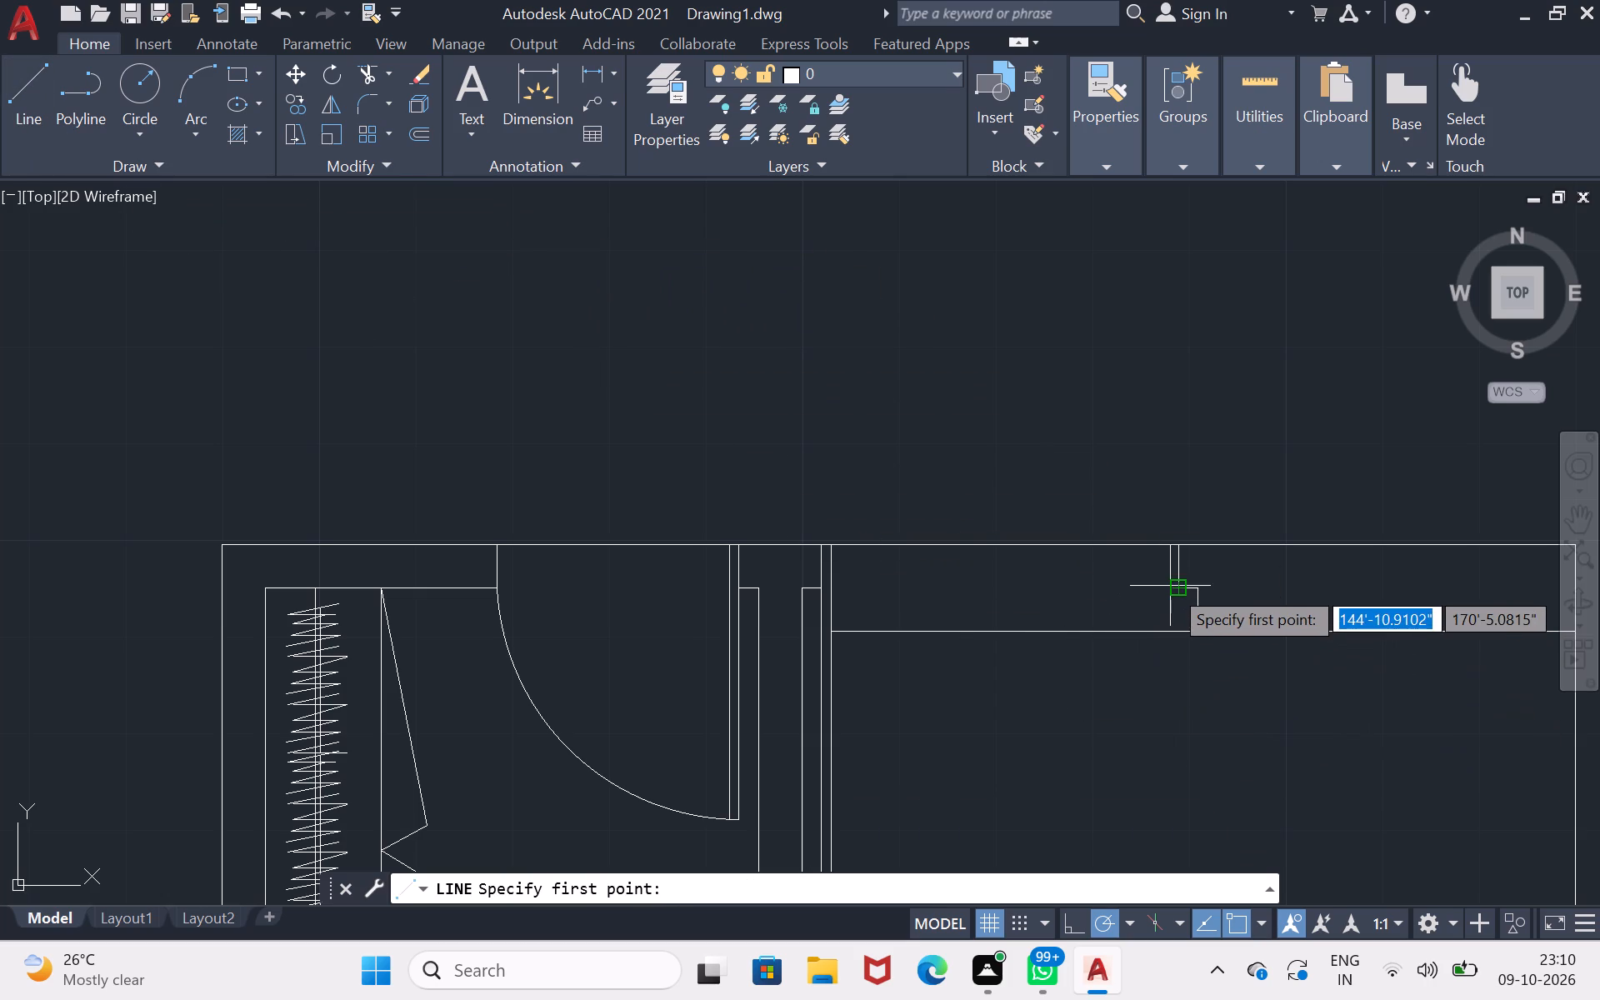
pyautogui.scroll(-1, 1177, 672)
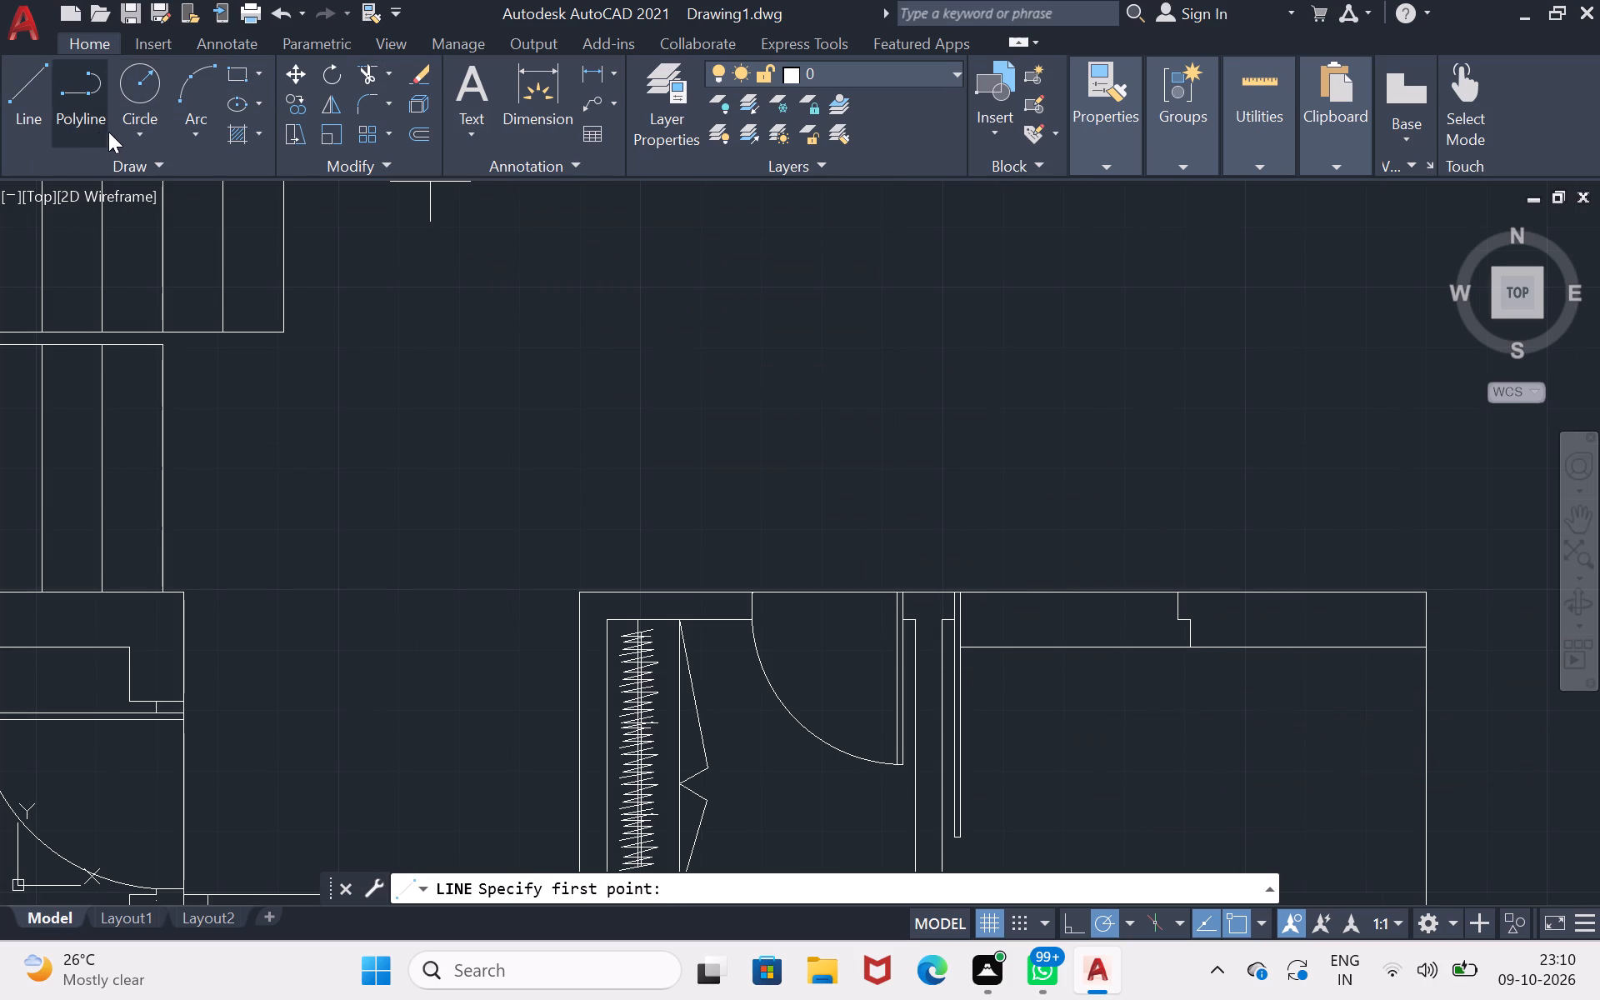
pyautogui.click(187, 83)
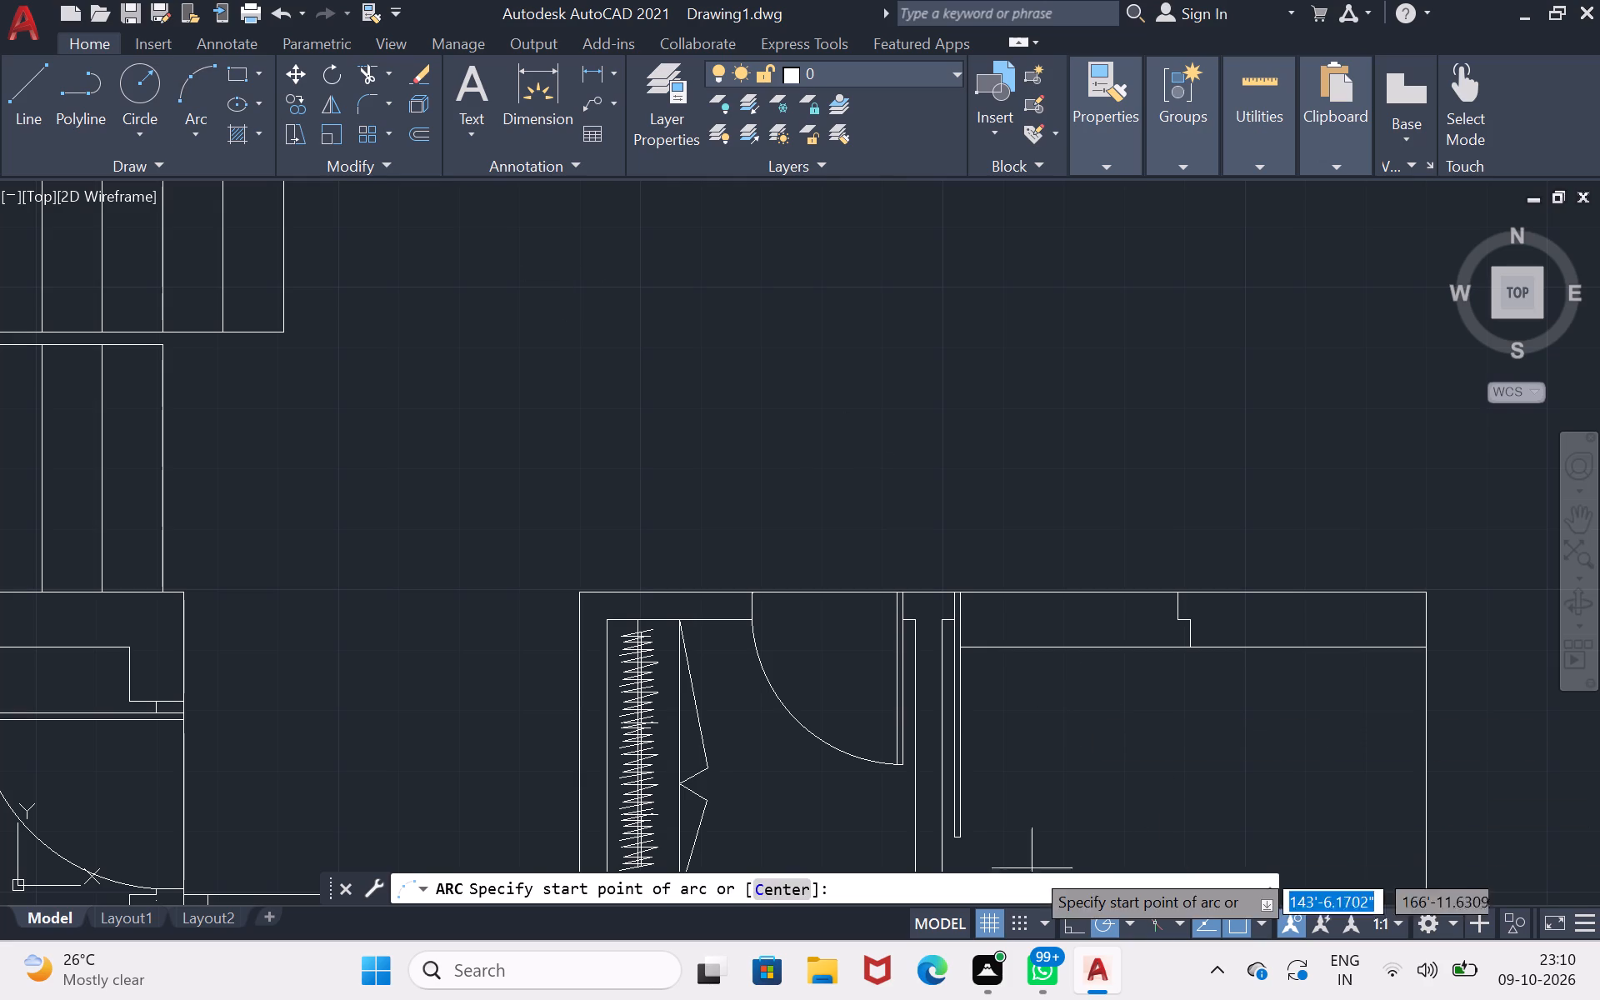
pyautogui.click(955, 843)
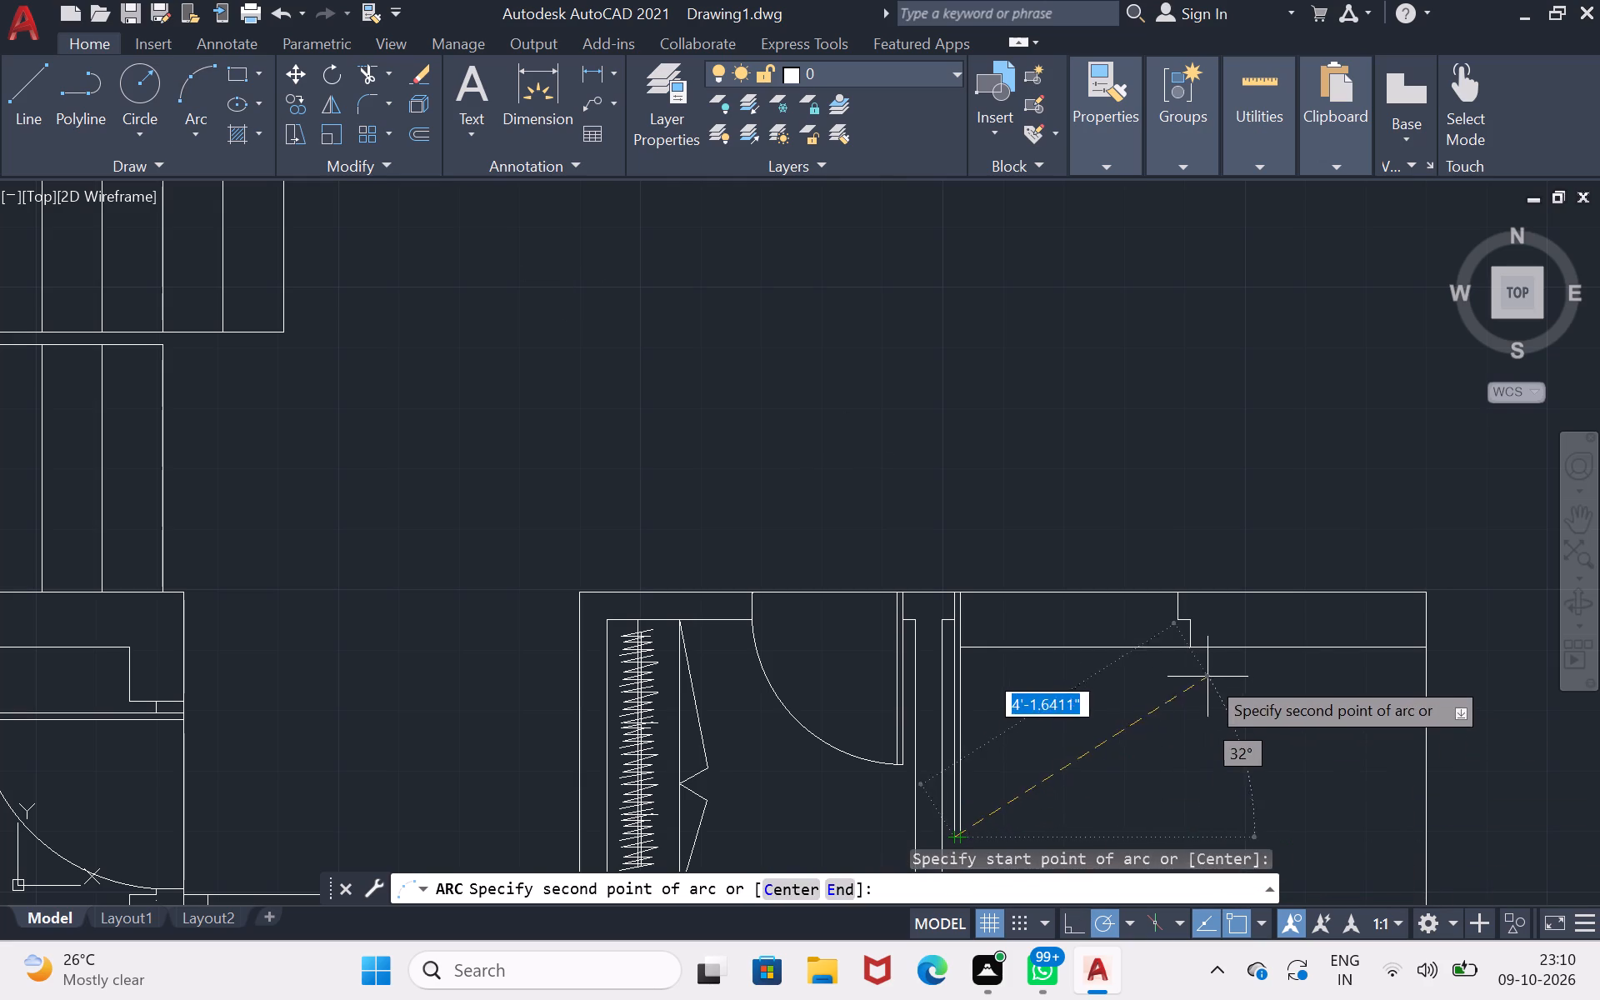
pyautogui.click(1181, 621)
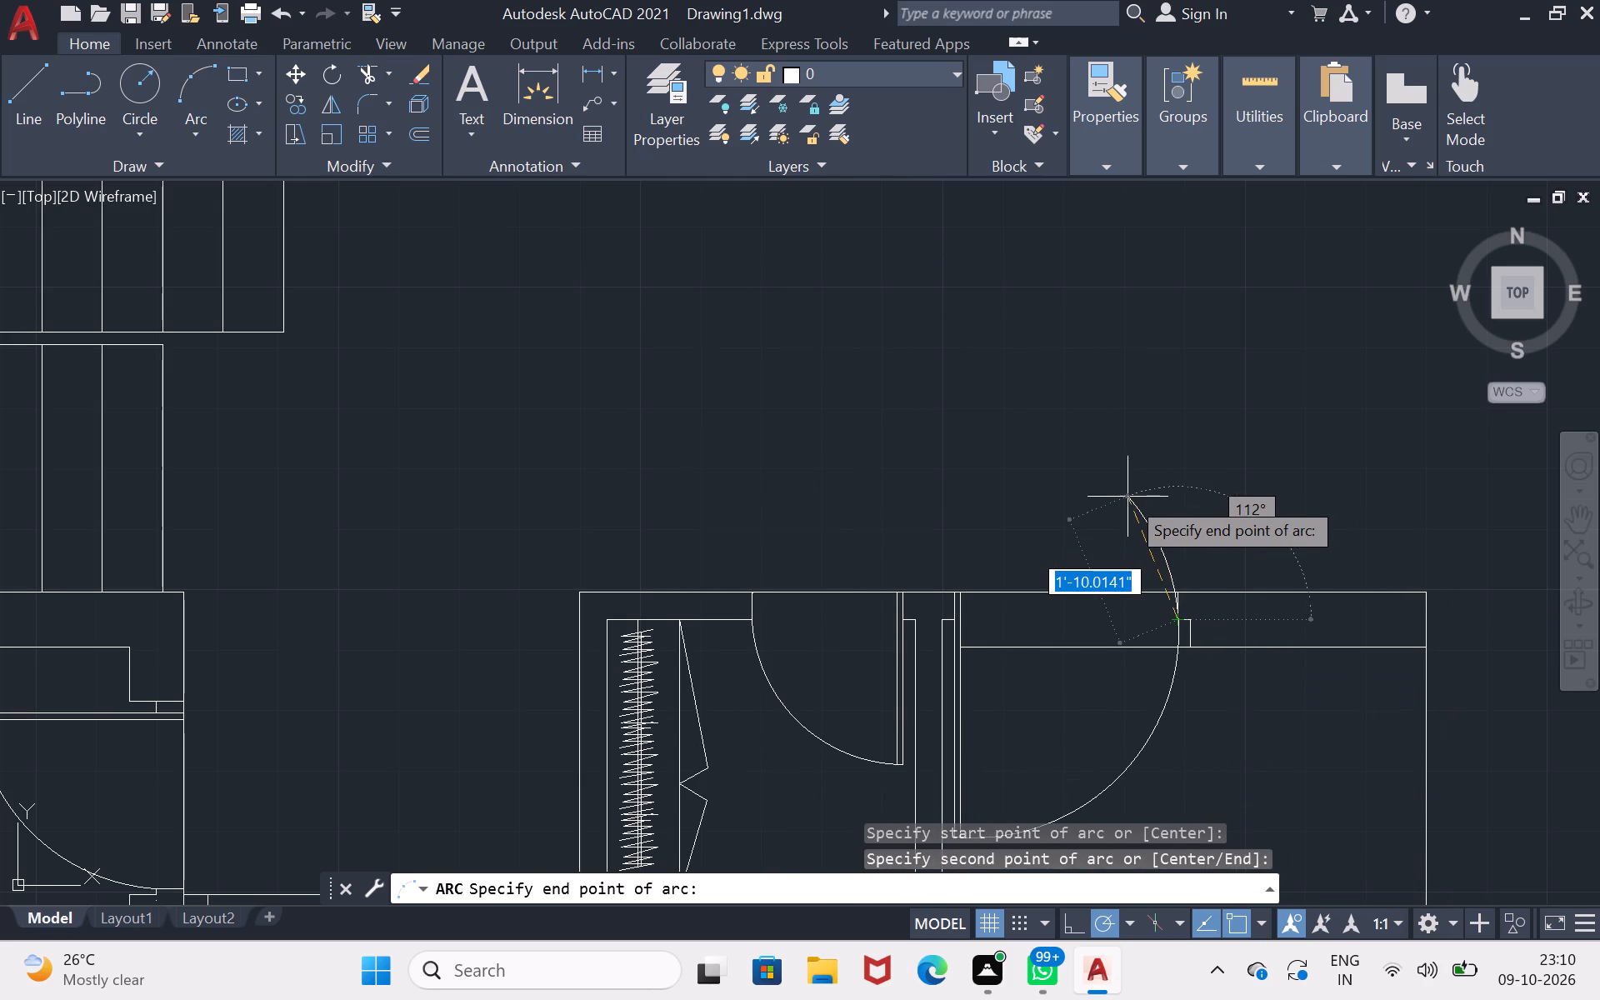
pyautogui.scroll(1, 1167, 480)
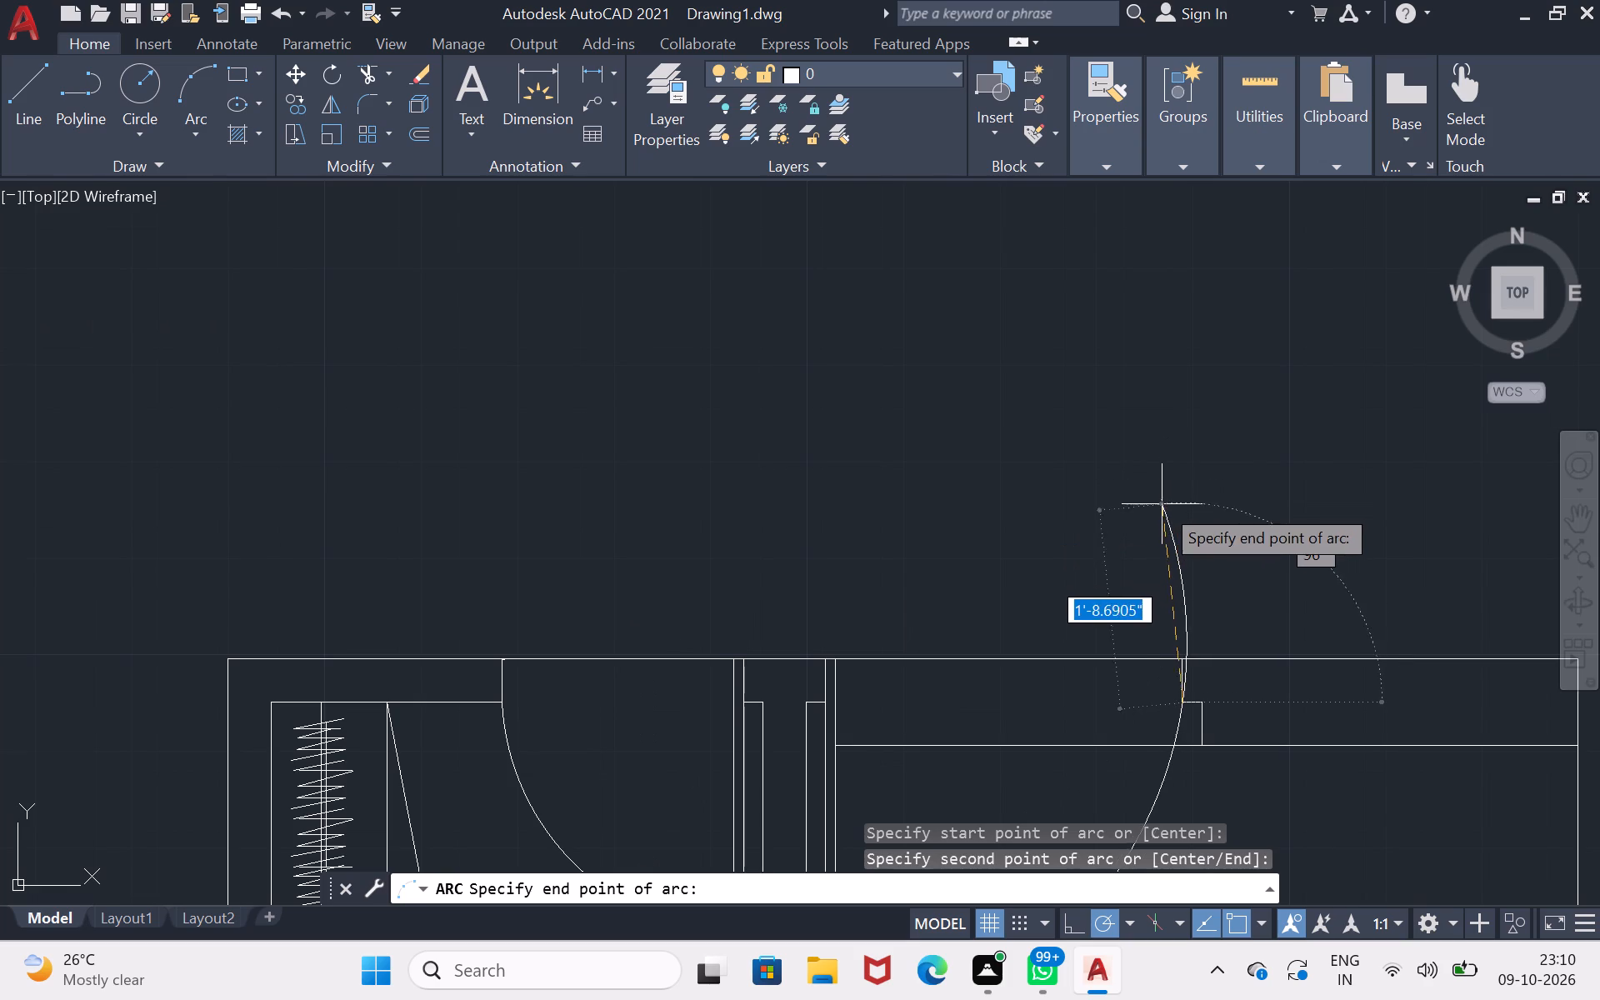
pyautogui.click(1142, 519)
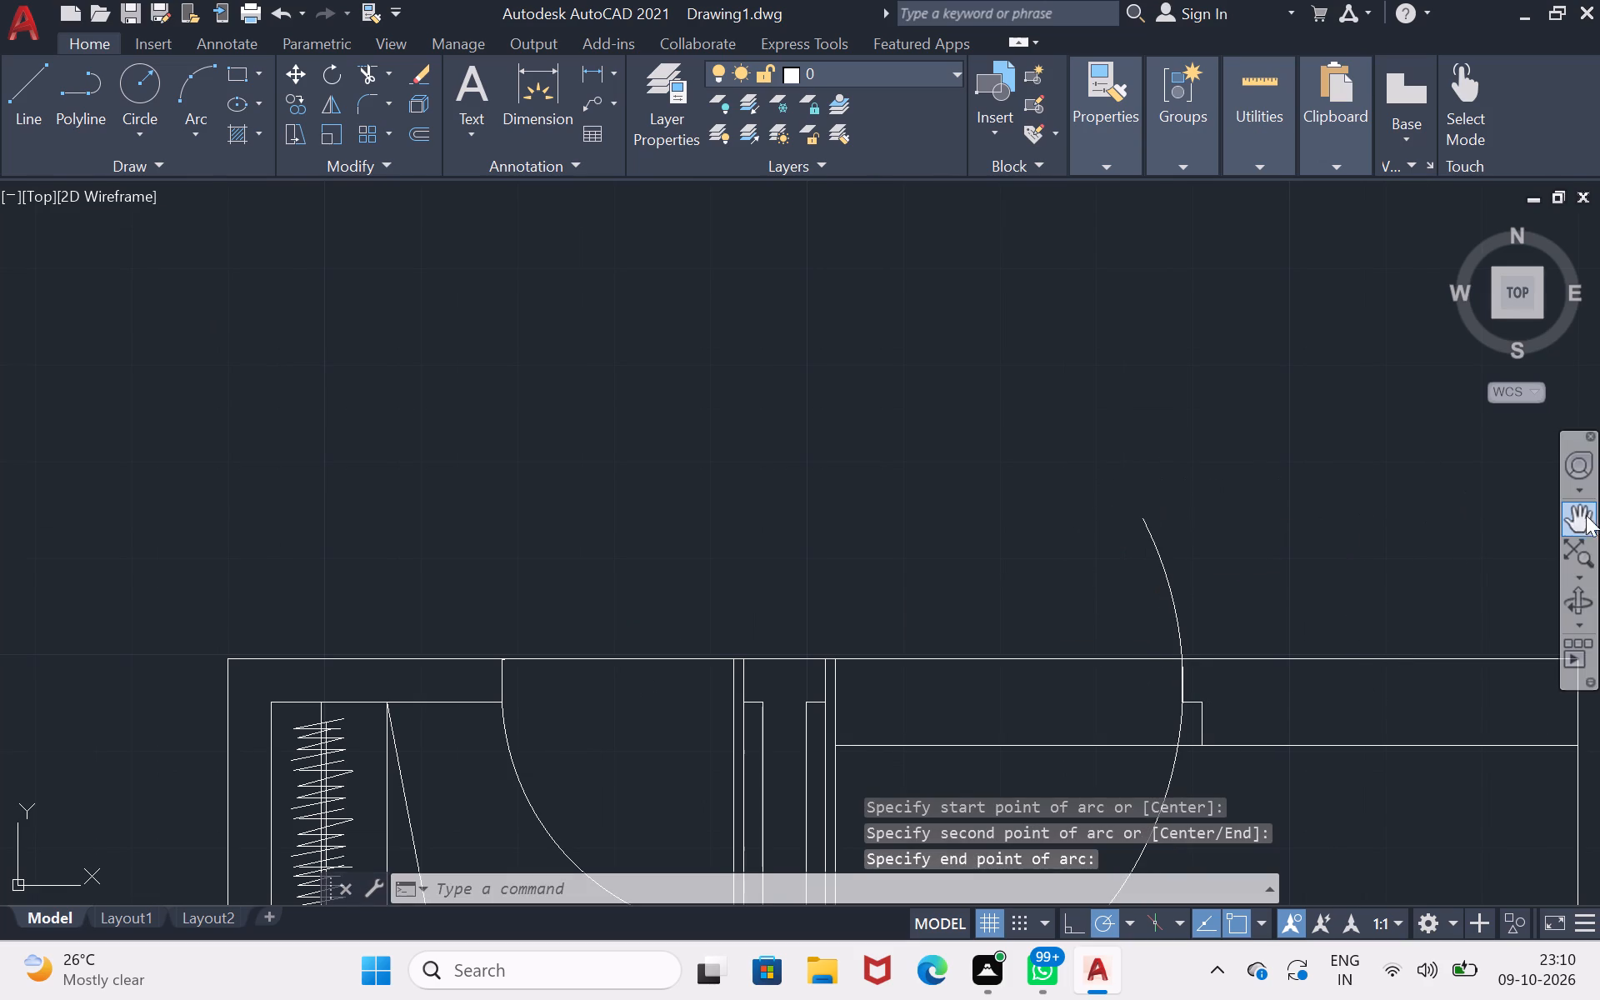
# Trim the leaf's end edge and east edge where they project beyond the swing arc.
pyautogui.click(1575, 517)
pyautogui.moveTo(1427, 730); pyautogui.dragTo(1368, 378)
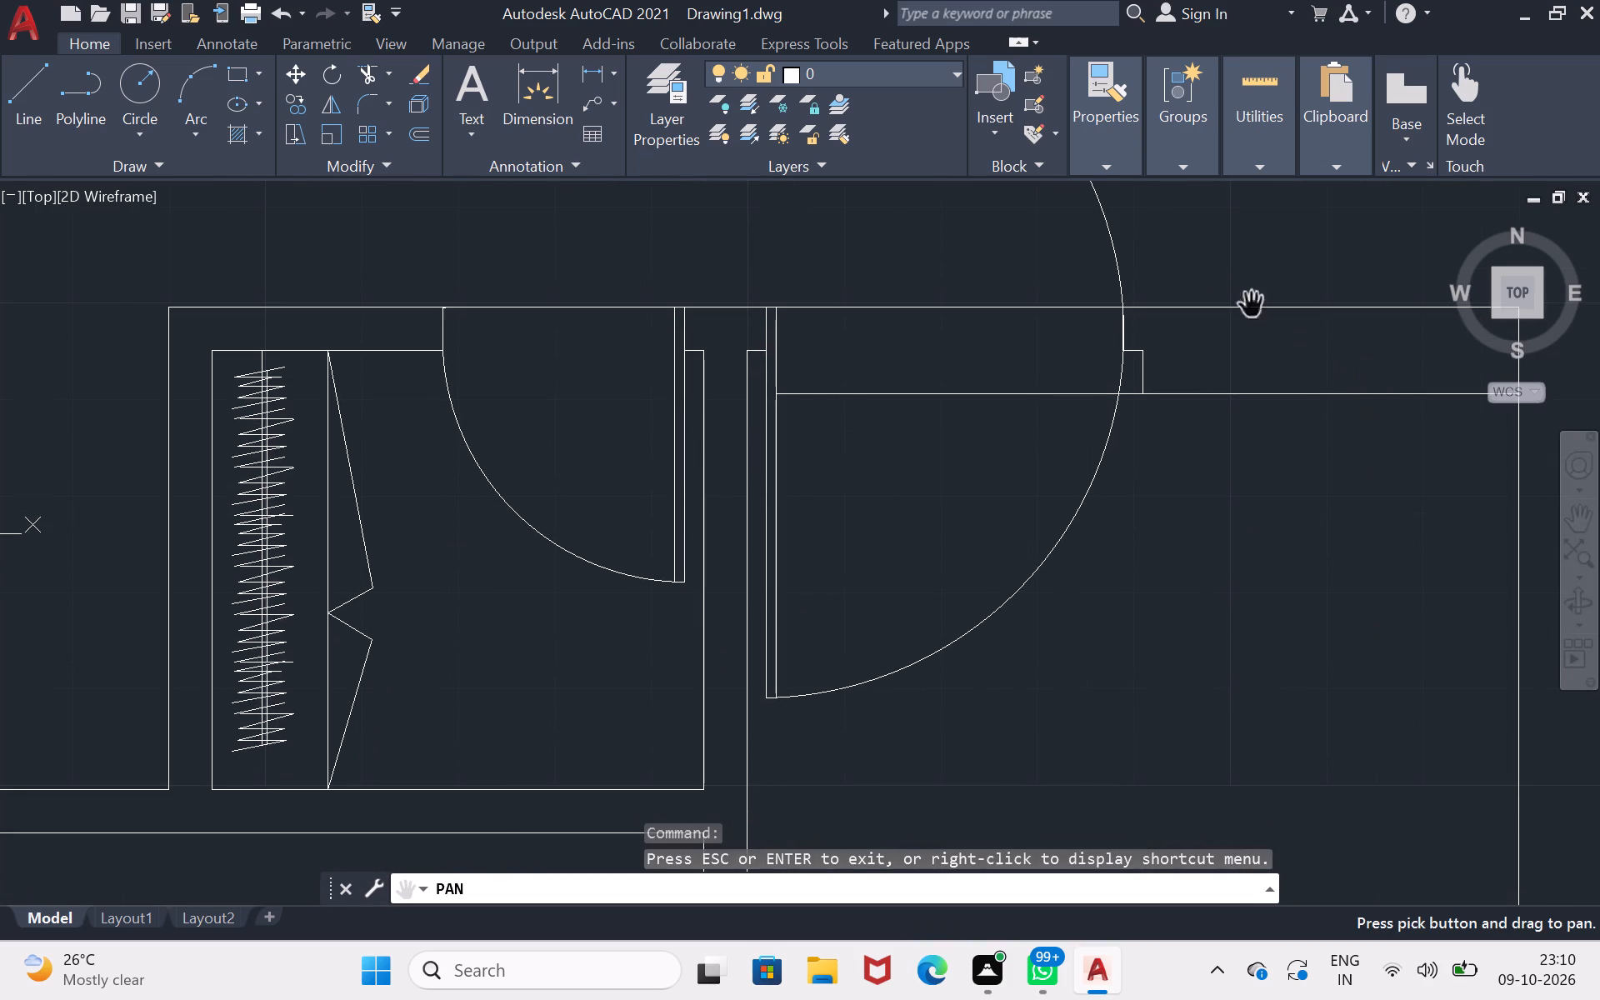
pyautogui.click(362, 72)
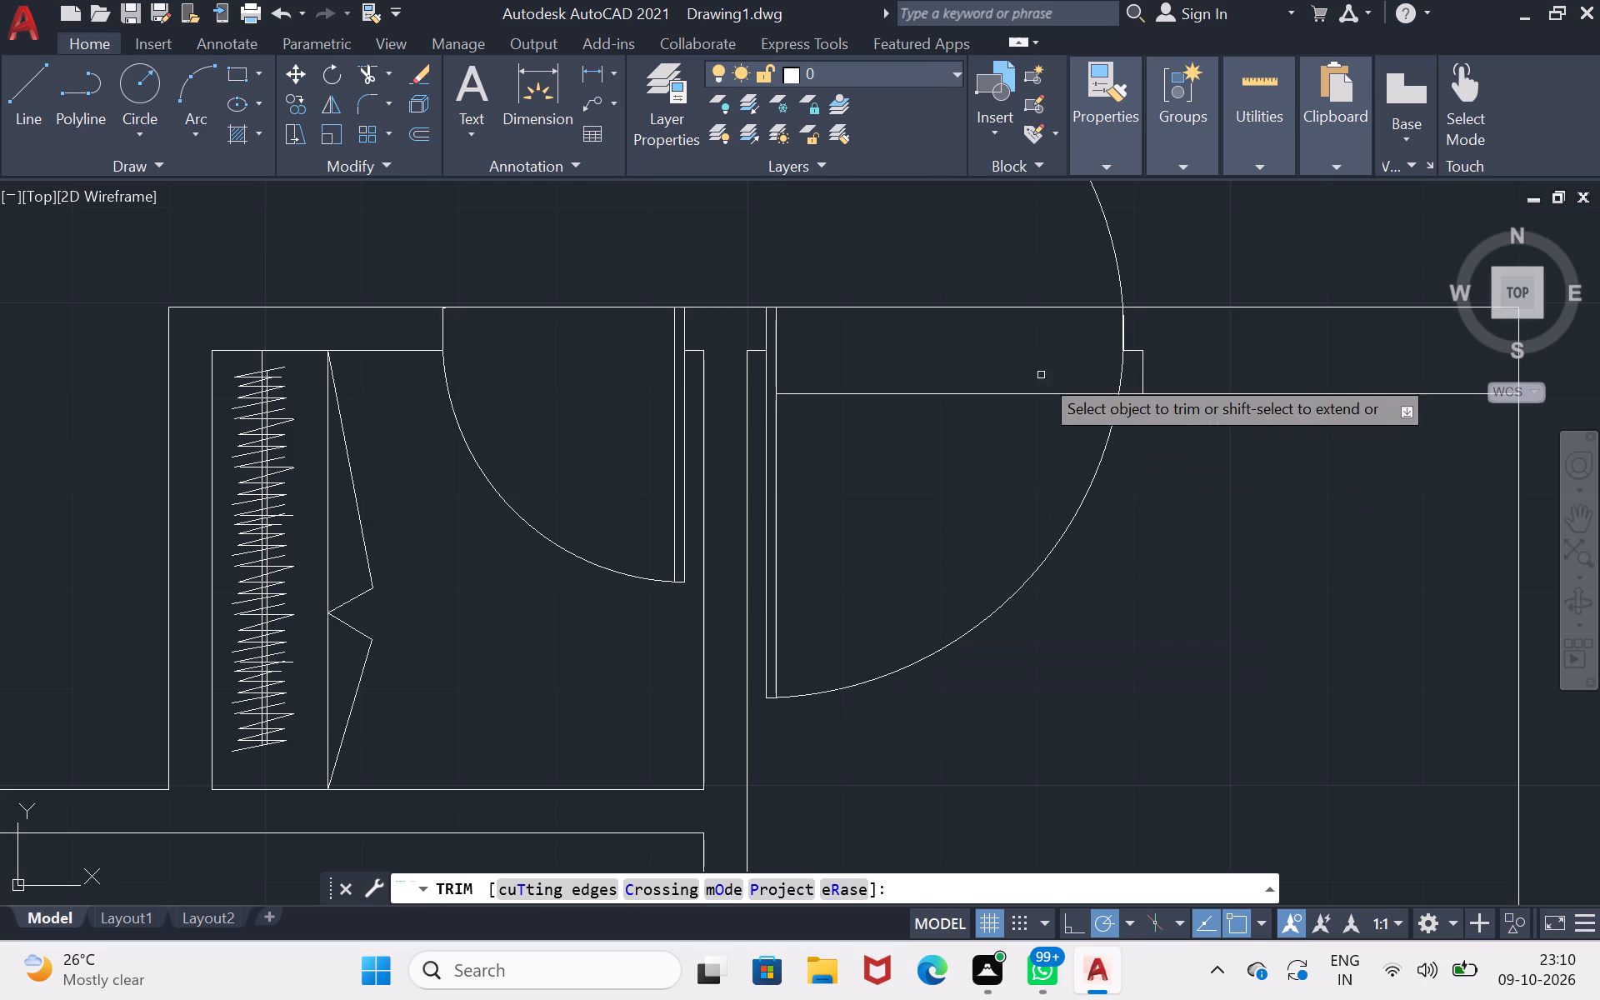
pyautogui.scroll(2, 742, 722)
pyautogui.scroll(3, 806, 685)
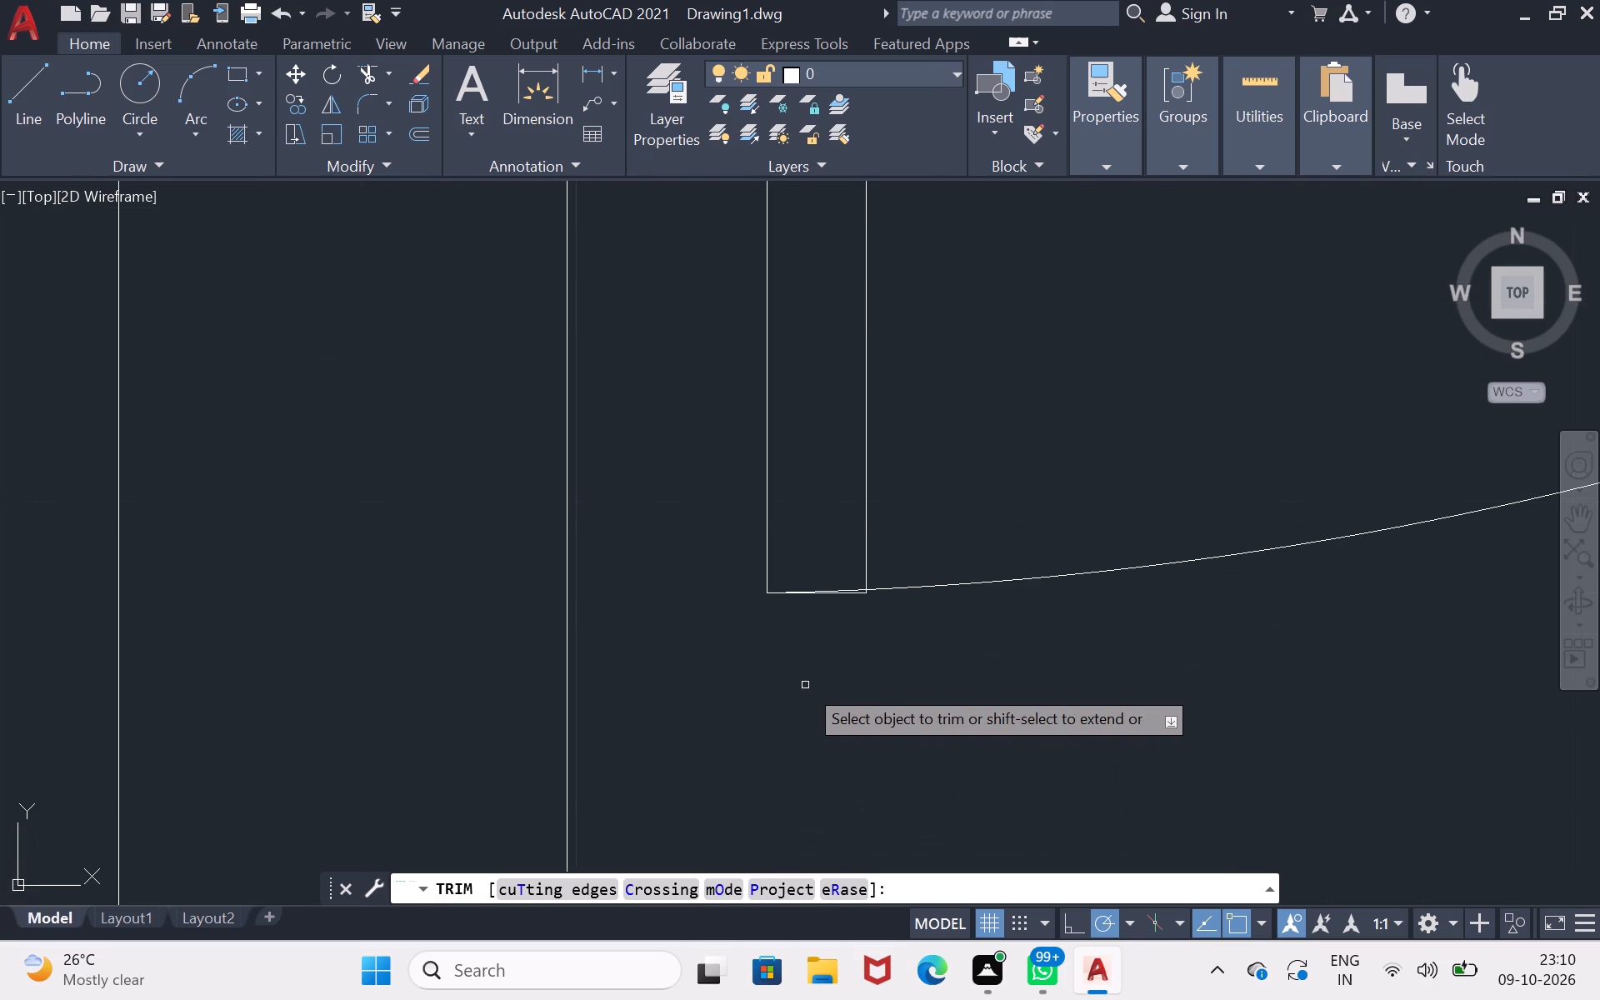
pyautogui.scroll(2, 856, 622)
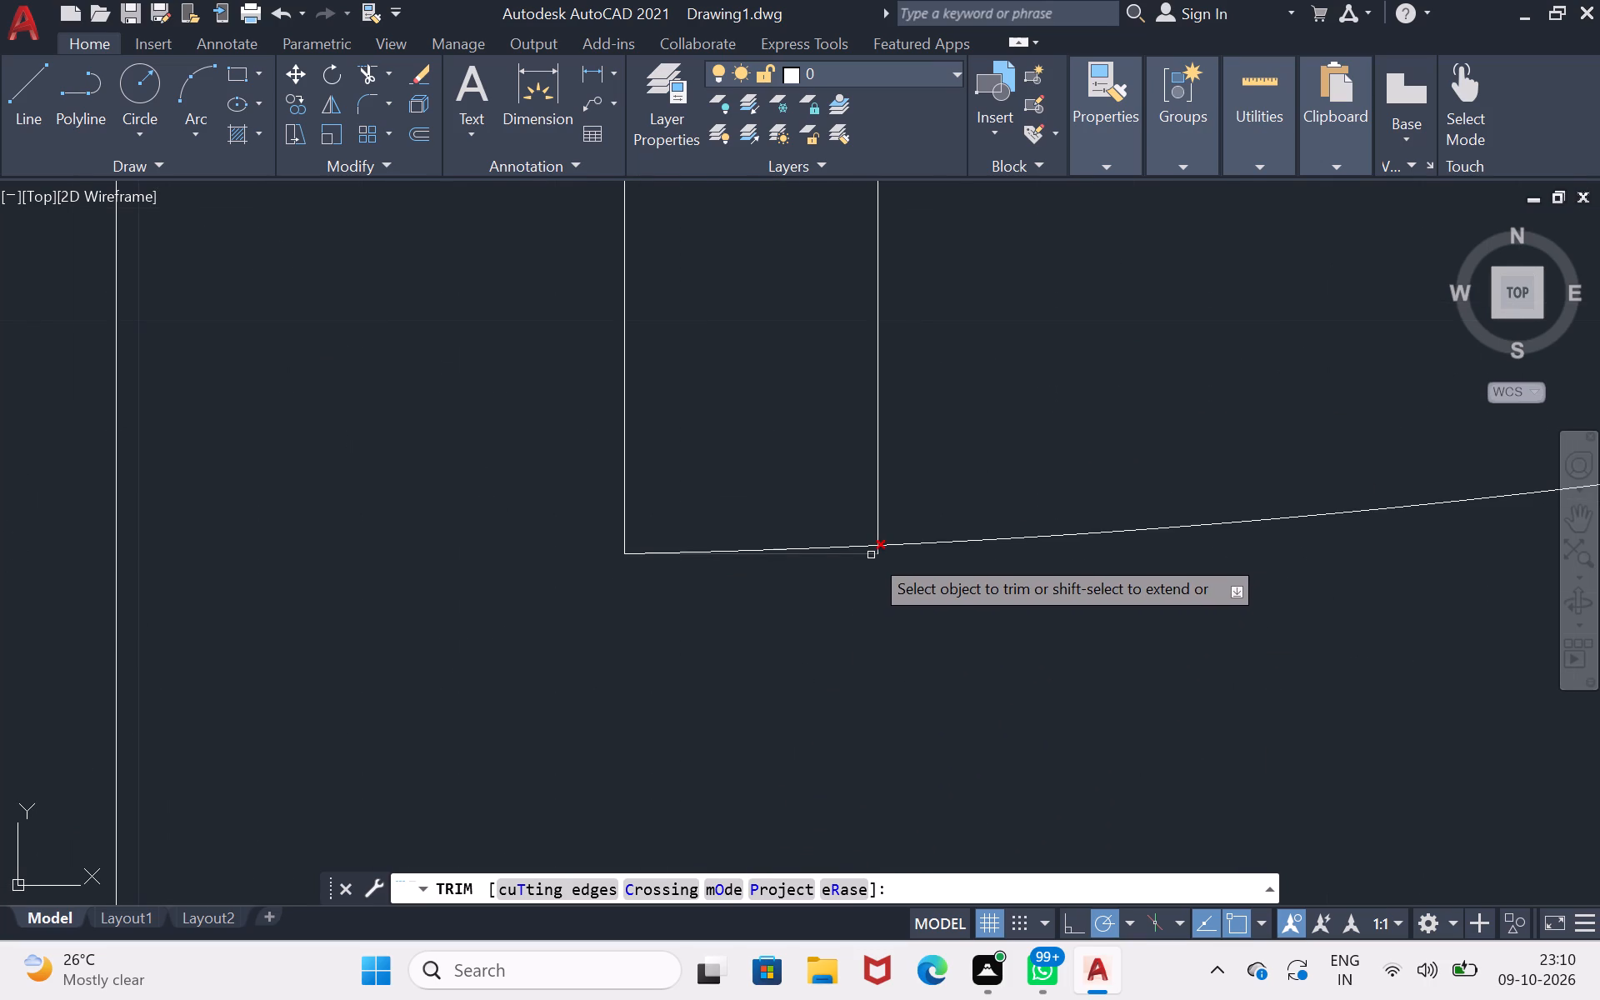
pyautogui.click(871, 555)
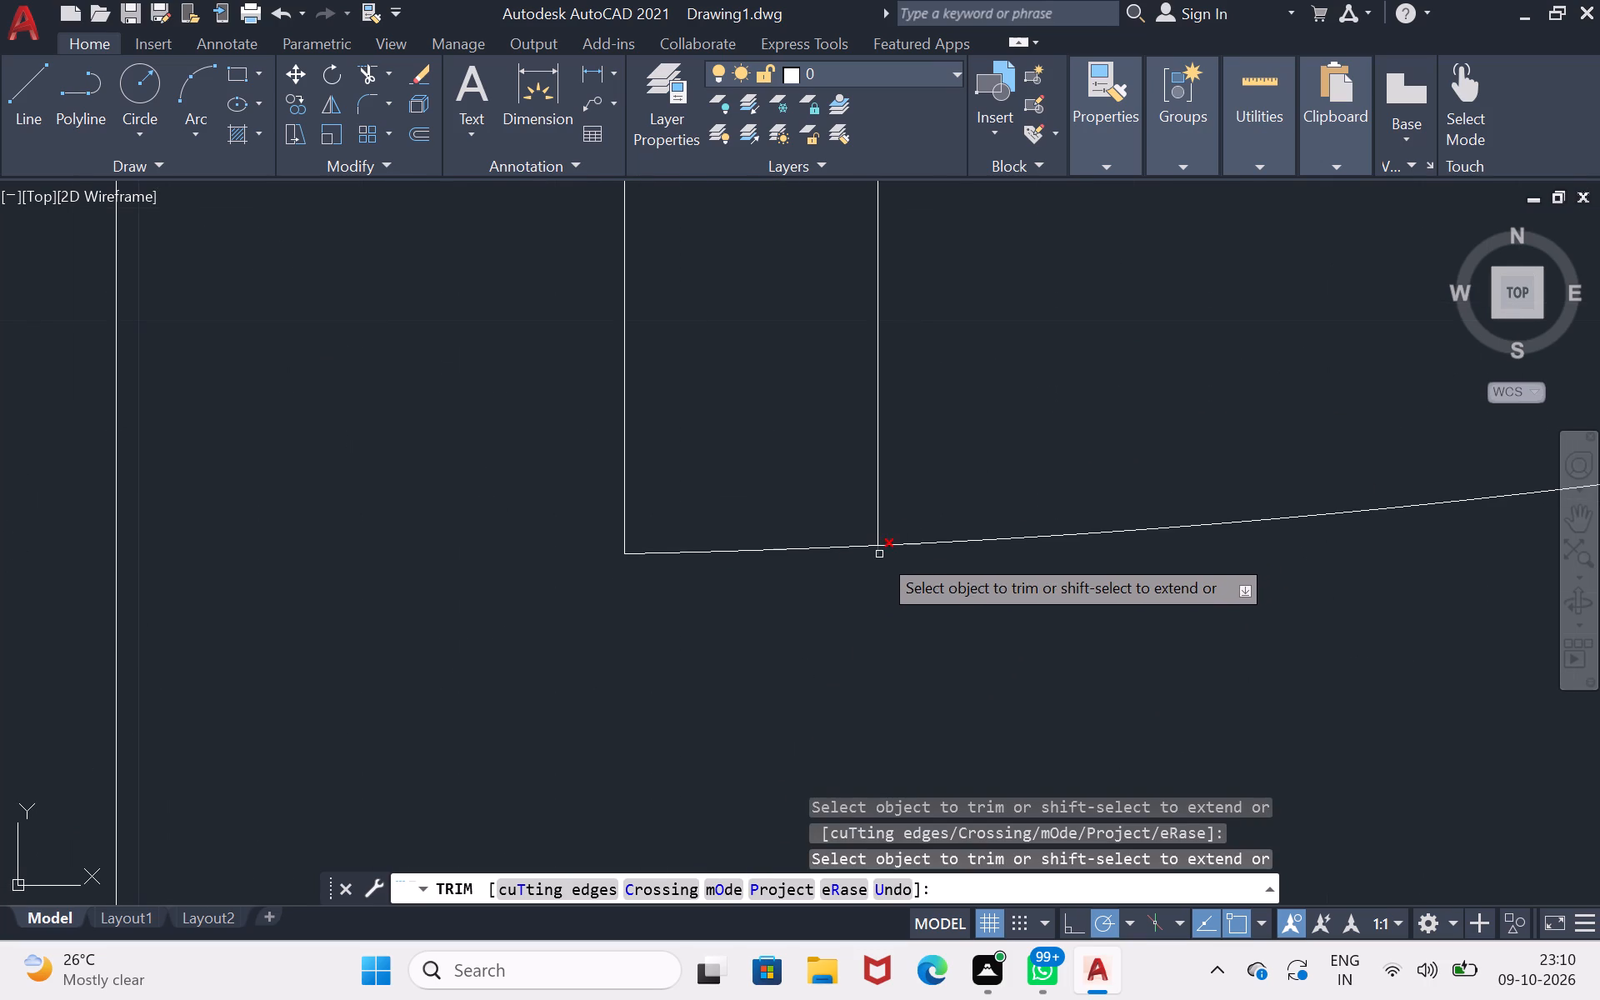
pyautogui.click(879, 554)
# Trim the part of the swing arc that extends north of the outer wall line.
pyautogui.scroll(-5, 1054, 402)
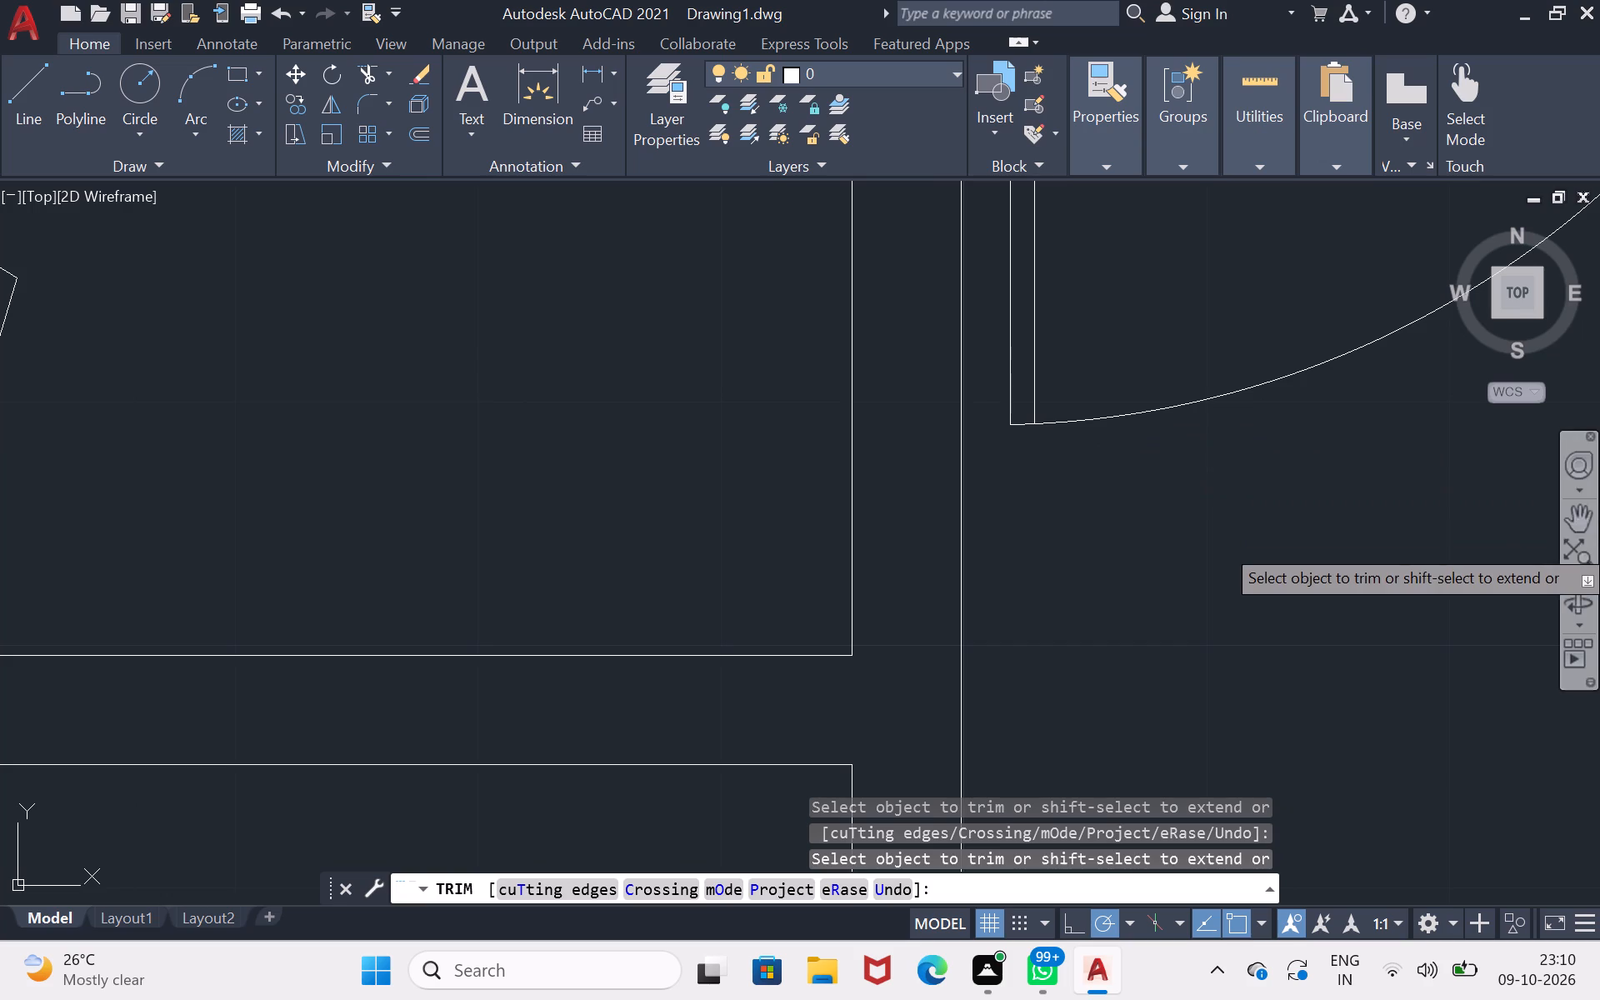
pyautogui.click(1572, 510)
pyautogui.moveTo(1289, 338); pyautogui.dragTo(1201, 456)
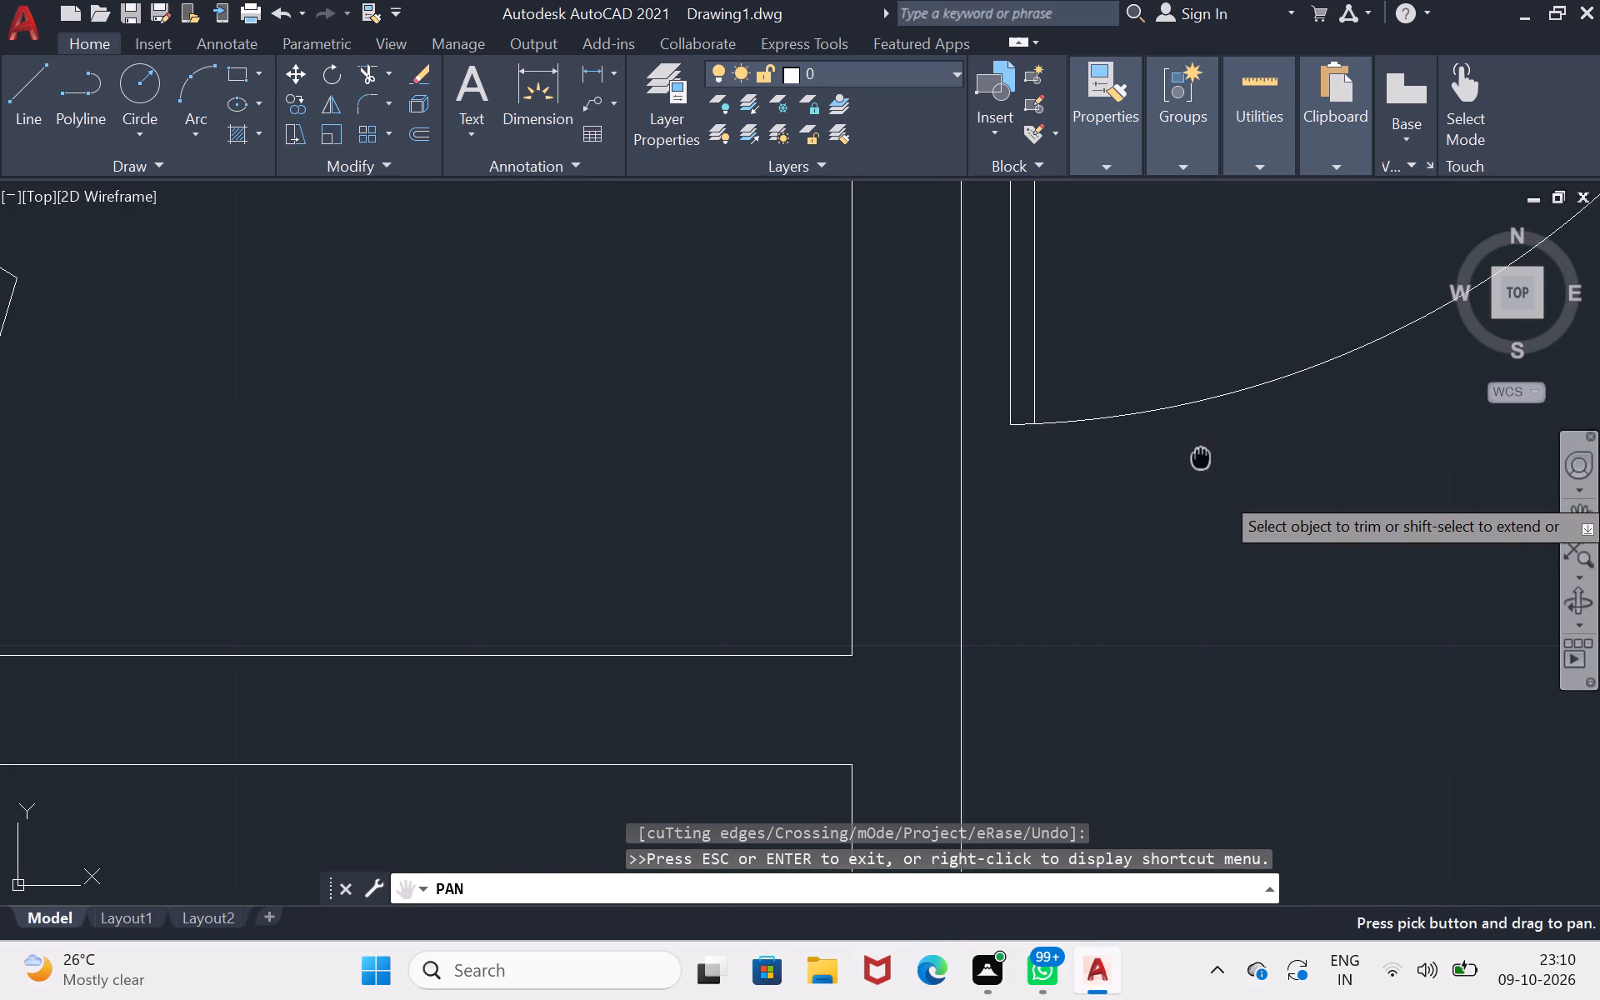
pyautogui.moveTo(1201, 456); pyautogui.dragTo(832, 827)
pyautogui.scroll(-2, 1225, 302)
pyautogui.moveTo(1225, 302); pyautogui.dragTo(1130, 451)
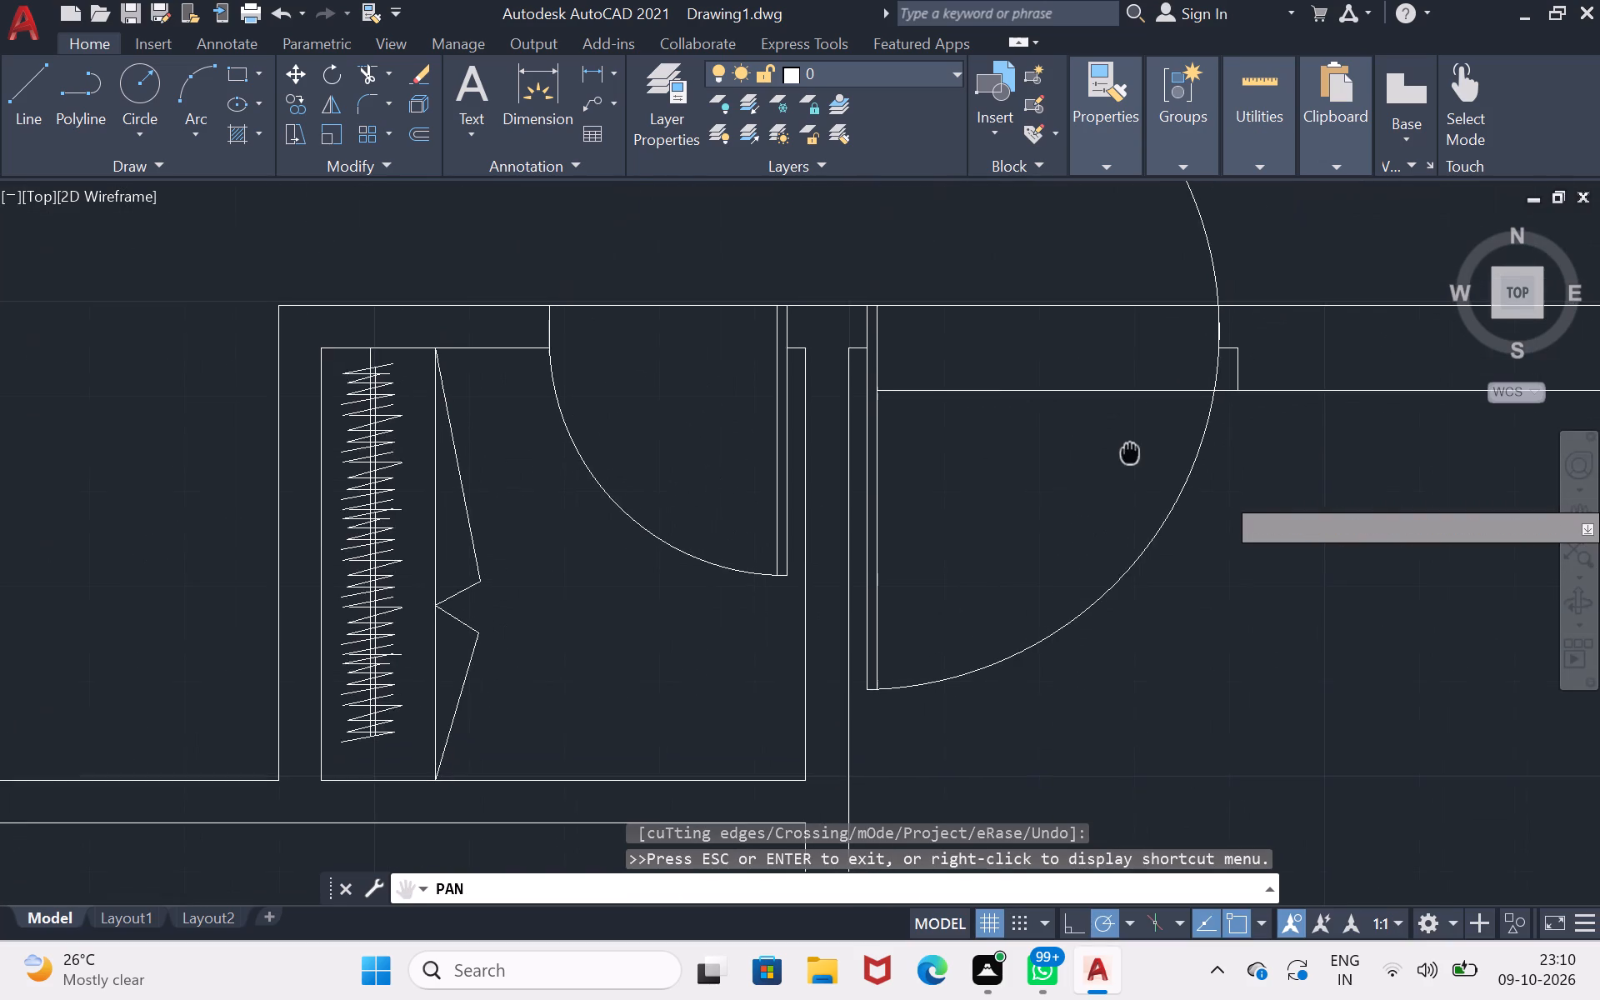
pyautogui.scroll(2, 953, 385)
pyautogui.moveTo(987, 426); pyautogui.dragTo(688, 464)
pyautogui.moveTo(687, 466); pyautogui.dragTo(685, 468)
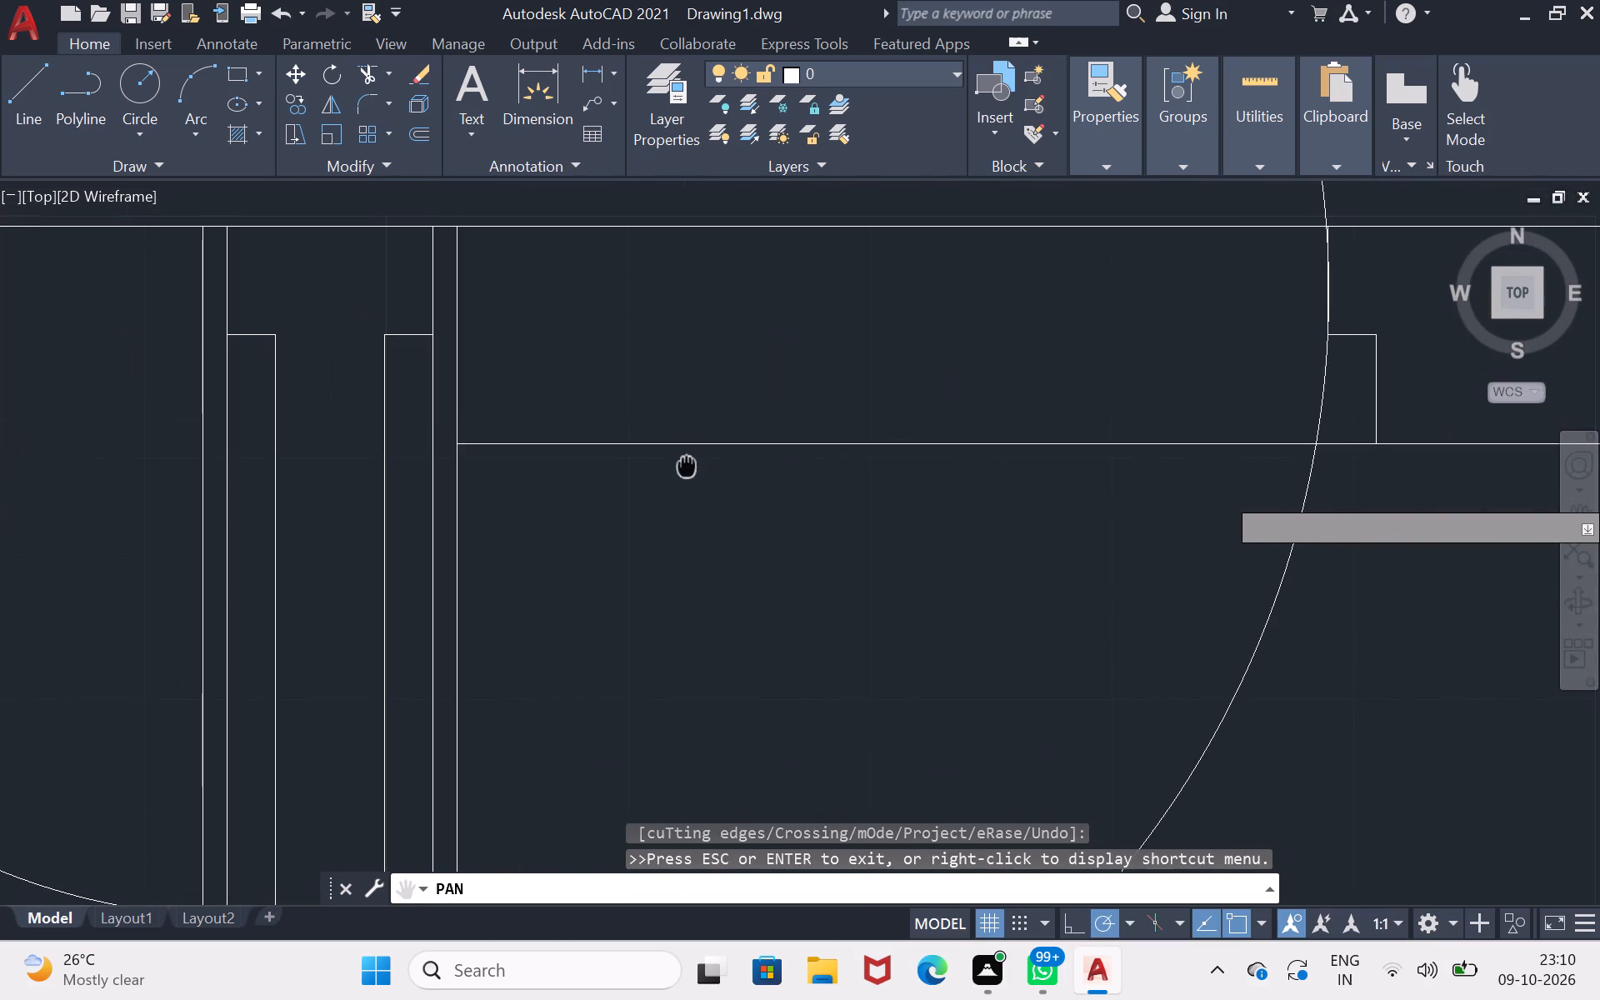
pyautogui.moveTo(685, 468); pyautogui.dragTo(516, 556)
pyautogui.click(367, 75)
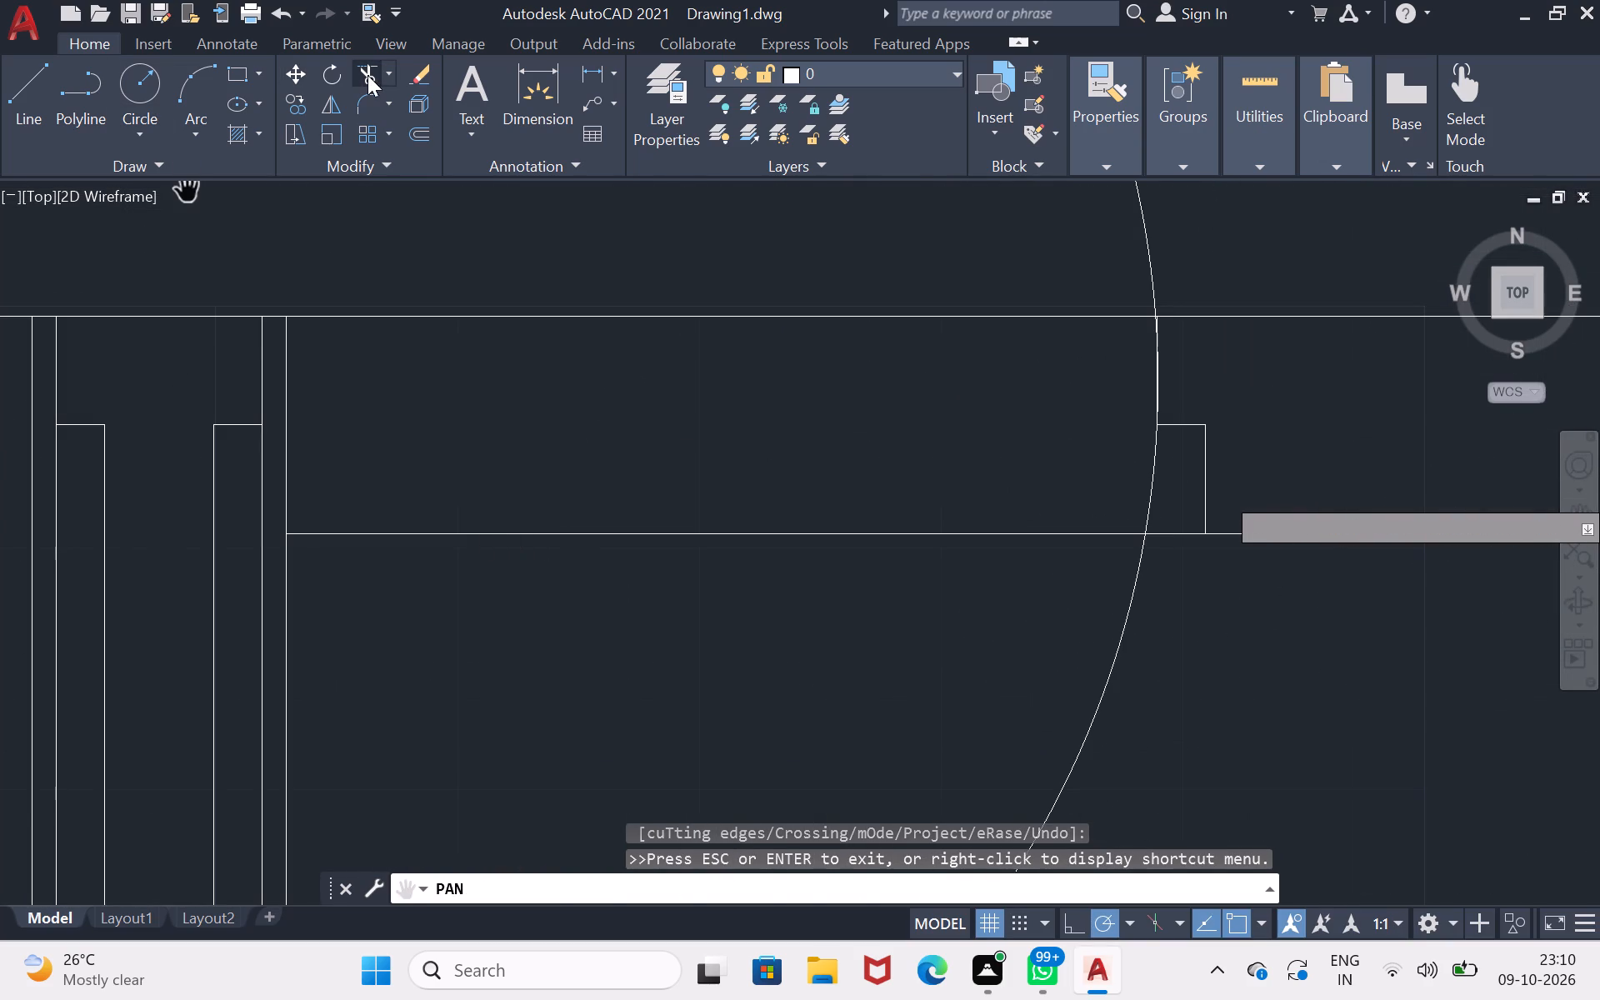
pyautogui.moveTo(1094, 248); pyautogui.dragTo(1220, 253)
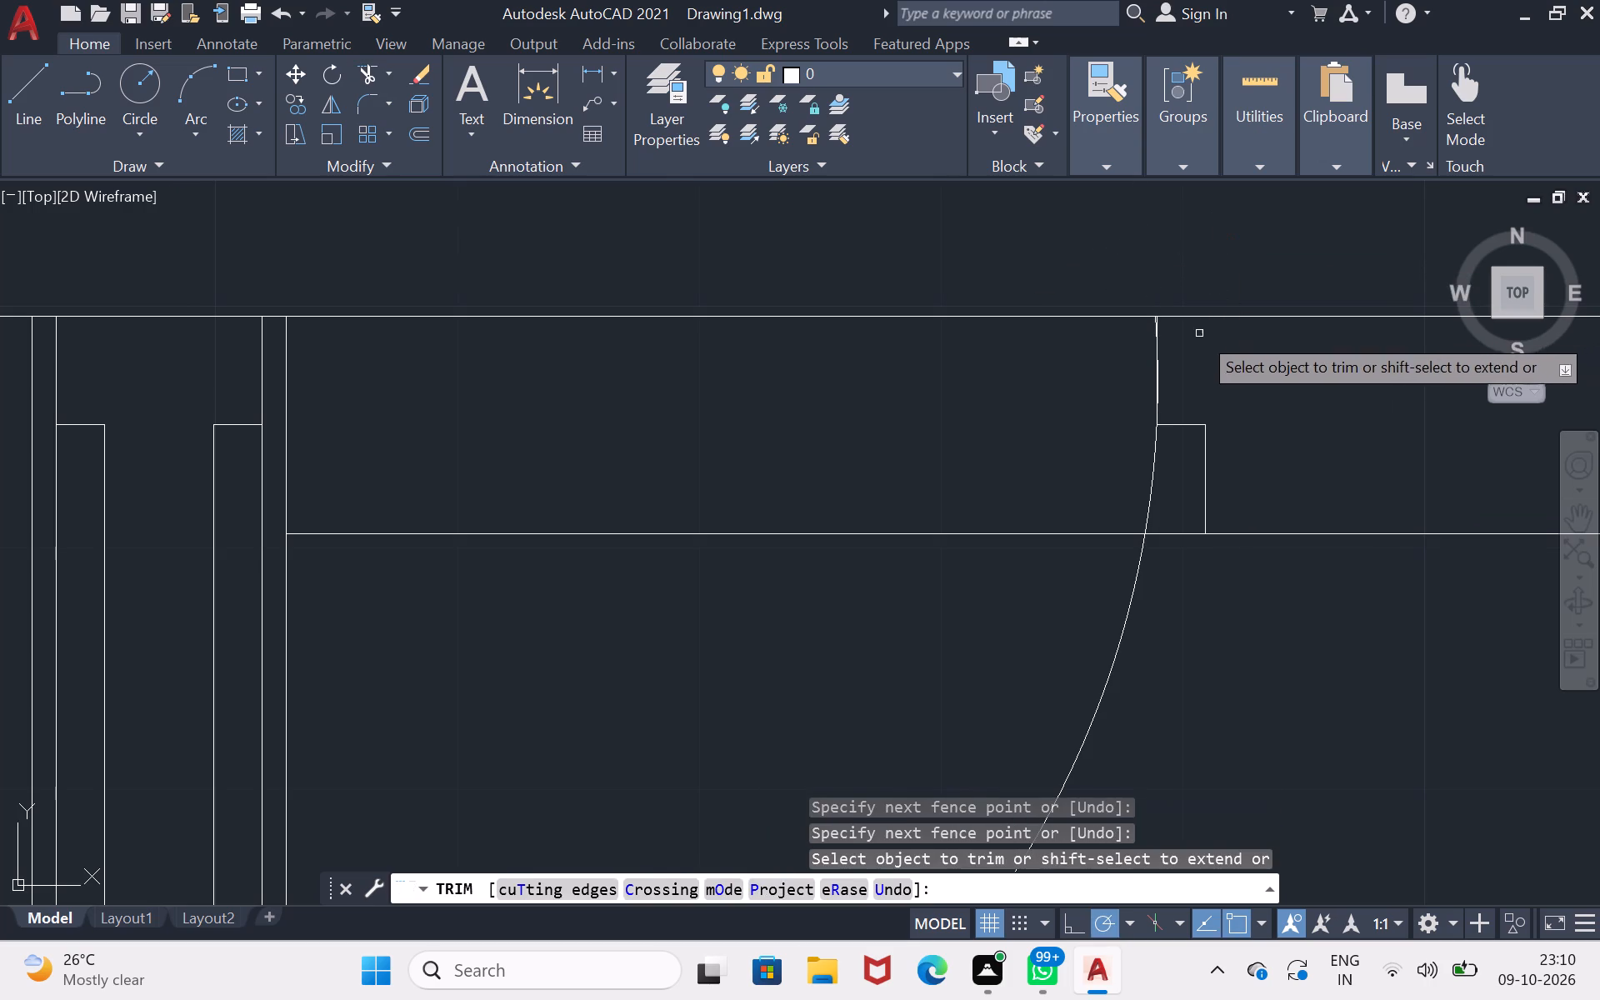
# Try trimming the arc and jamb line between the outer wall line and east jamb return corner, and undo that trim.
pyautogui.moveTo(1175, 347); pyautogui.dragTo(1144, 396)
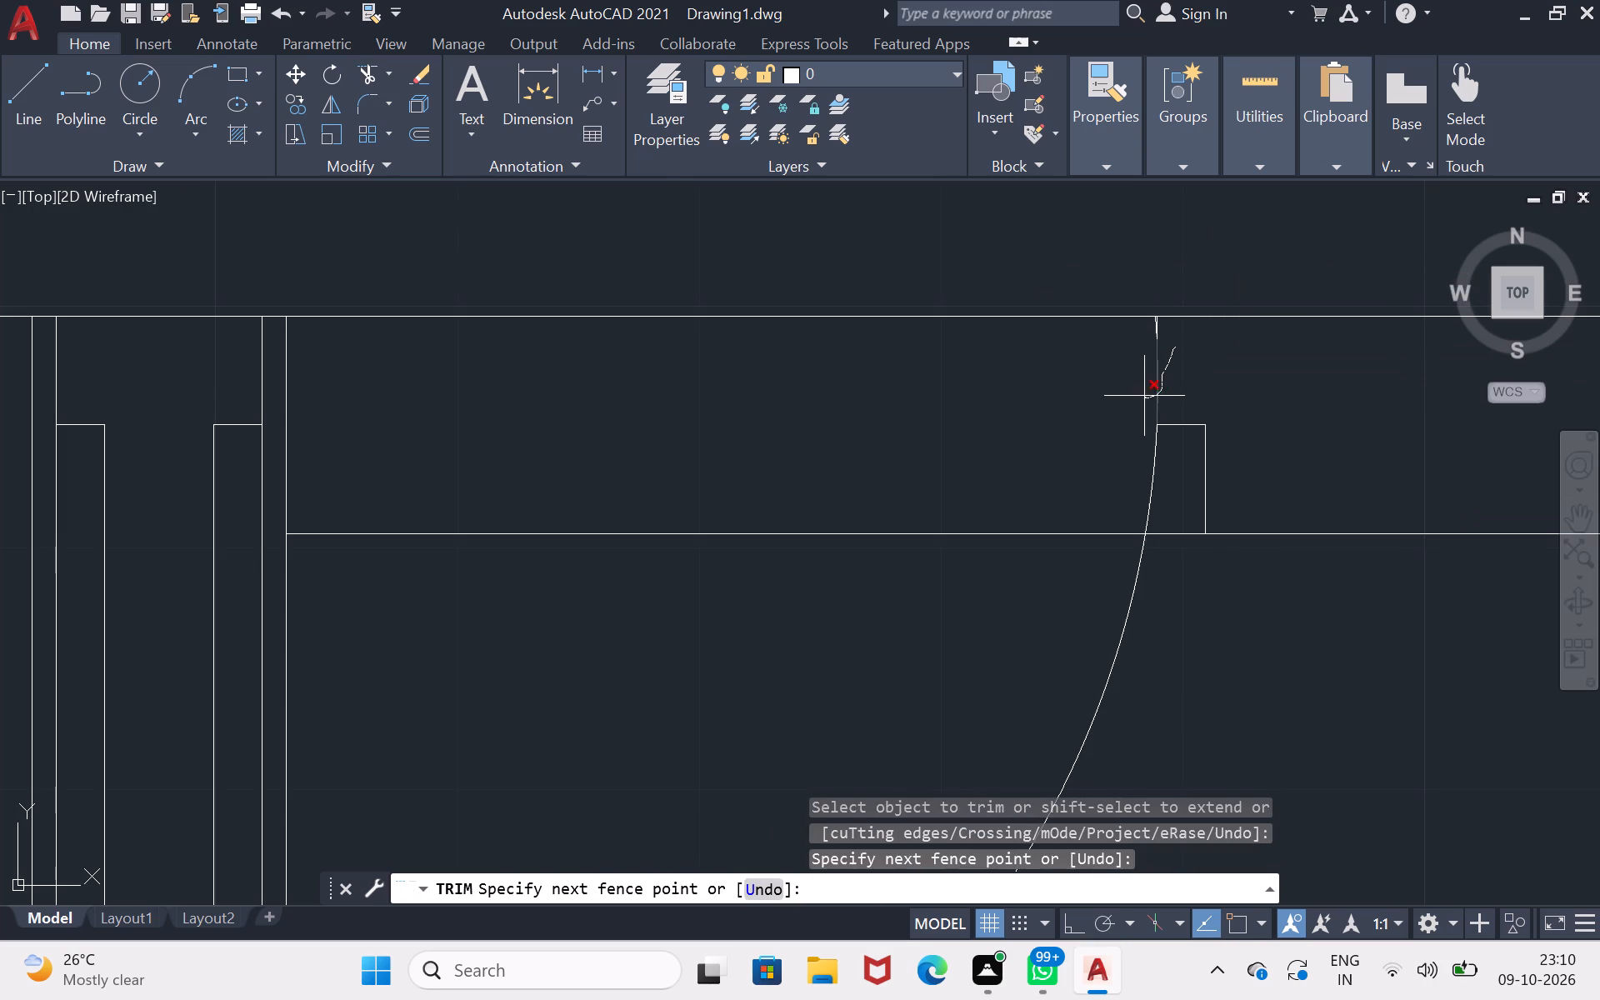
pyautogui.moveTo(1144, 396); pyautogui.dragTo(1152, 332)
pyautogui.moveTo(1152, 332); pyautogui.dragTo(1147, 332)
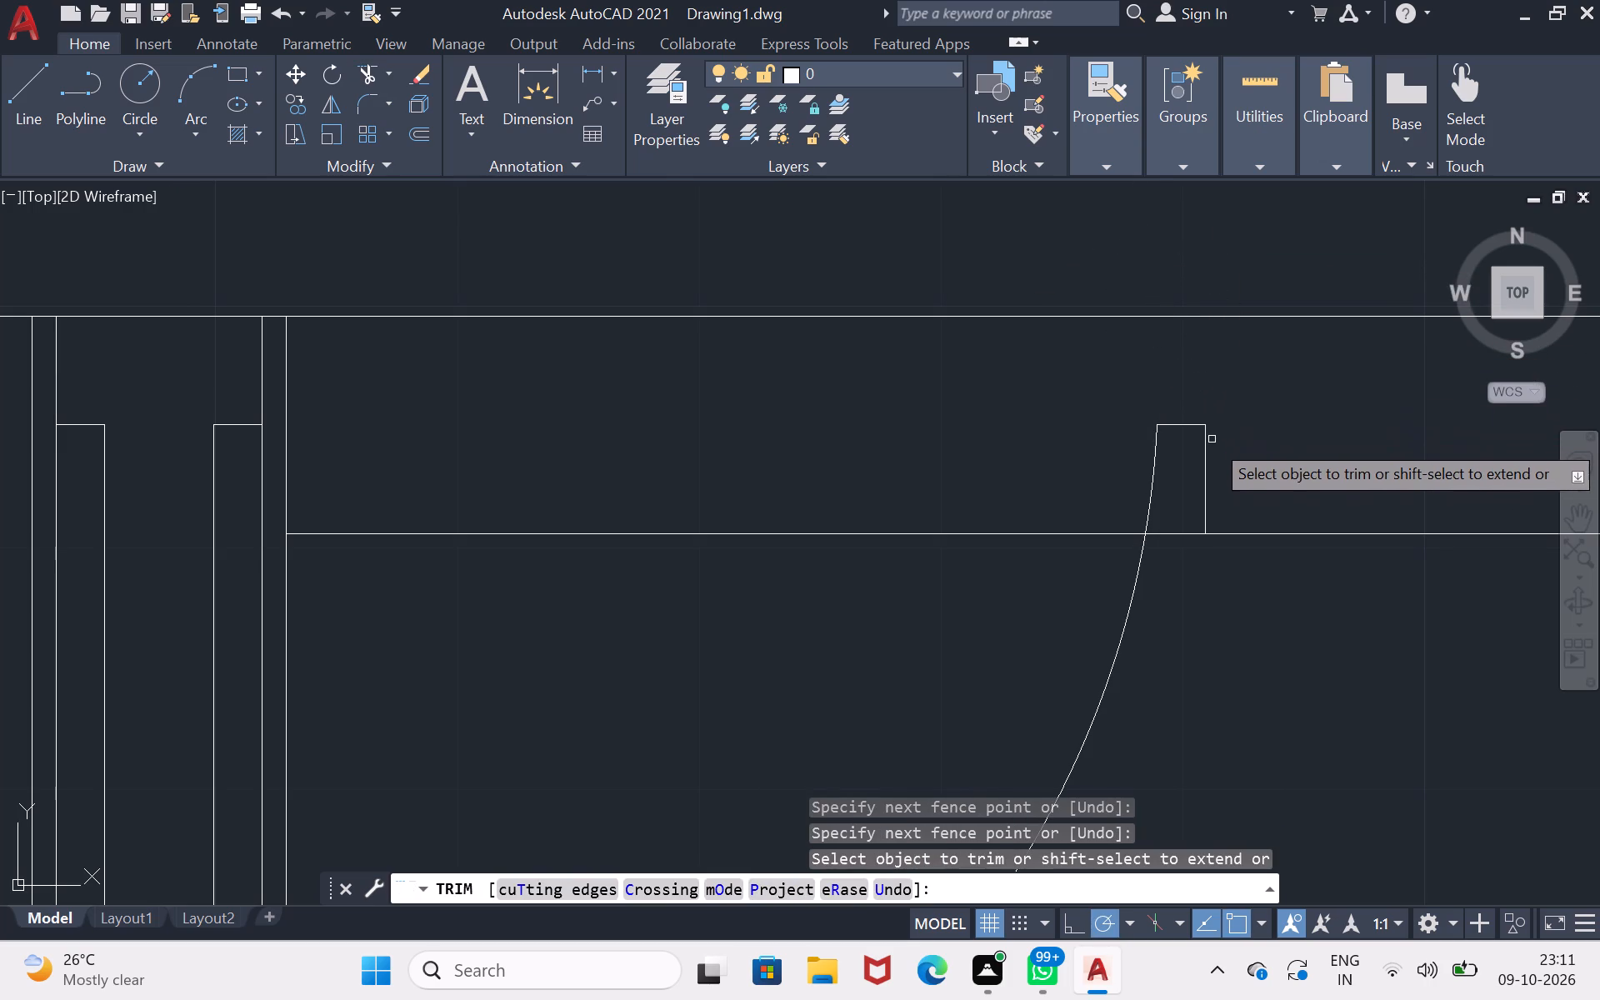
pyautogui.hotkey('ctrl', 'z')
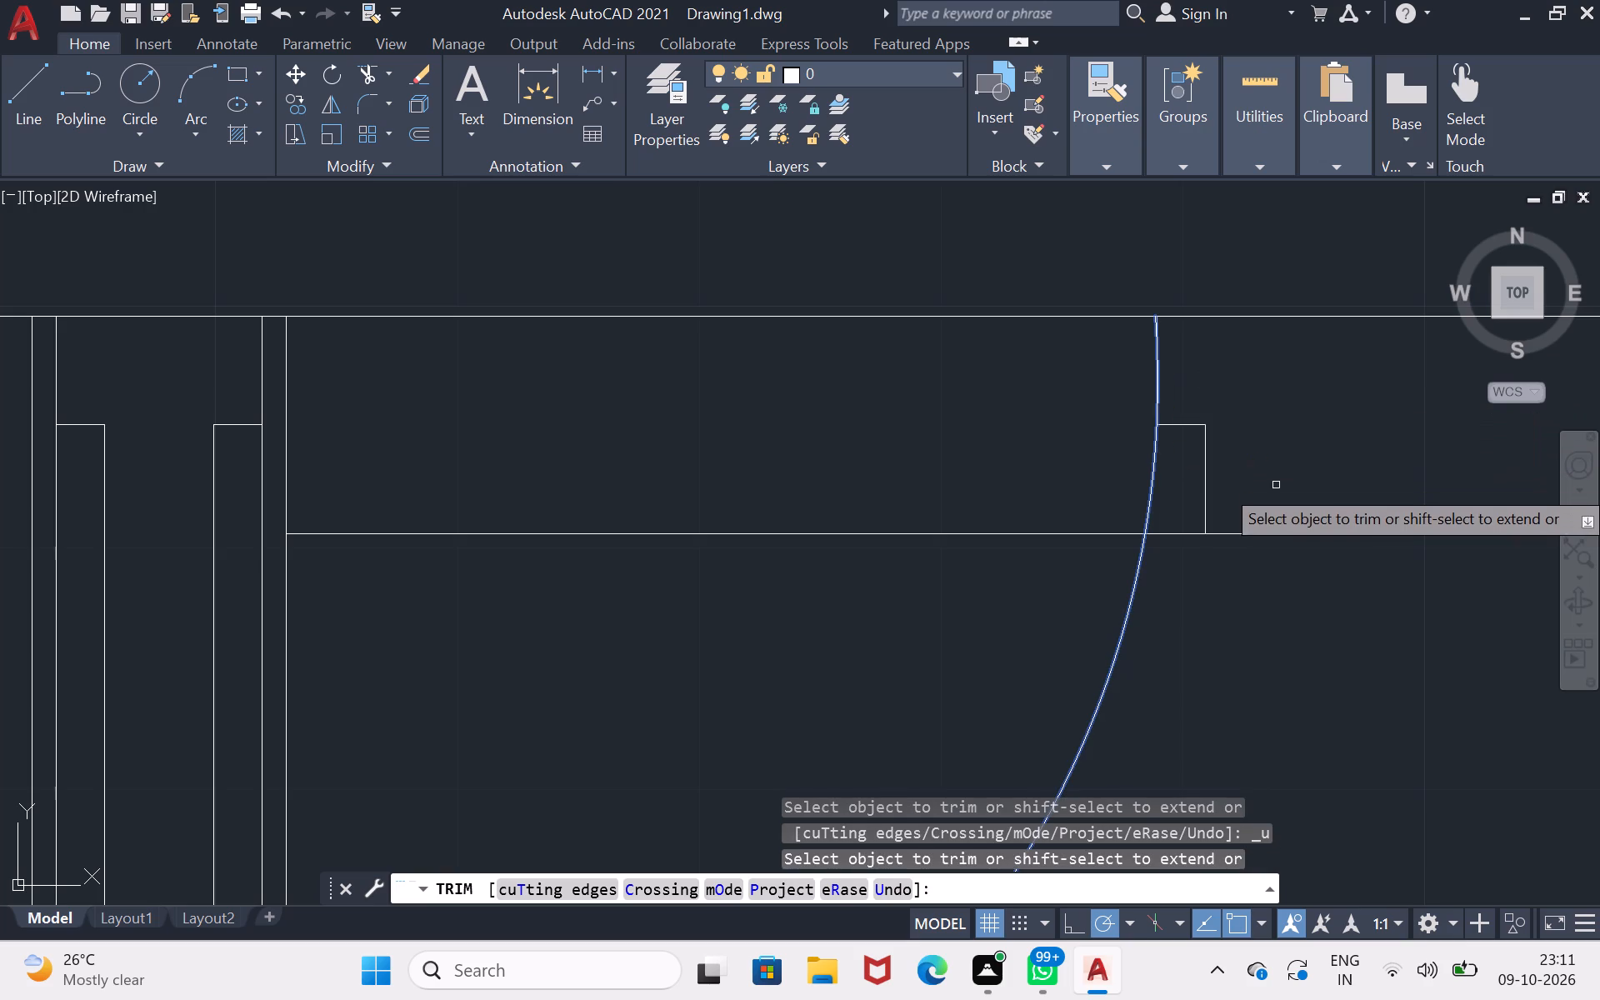
# Trim the leftover swing arc segments between the outer wall line and the east jamb return corner.
pyautogui.press('Return')
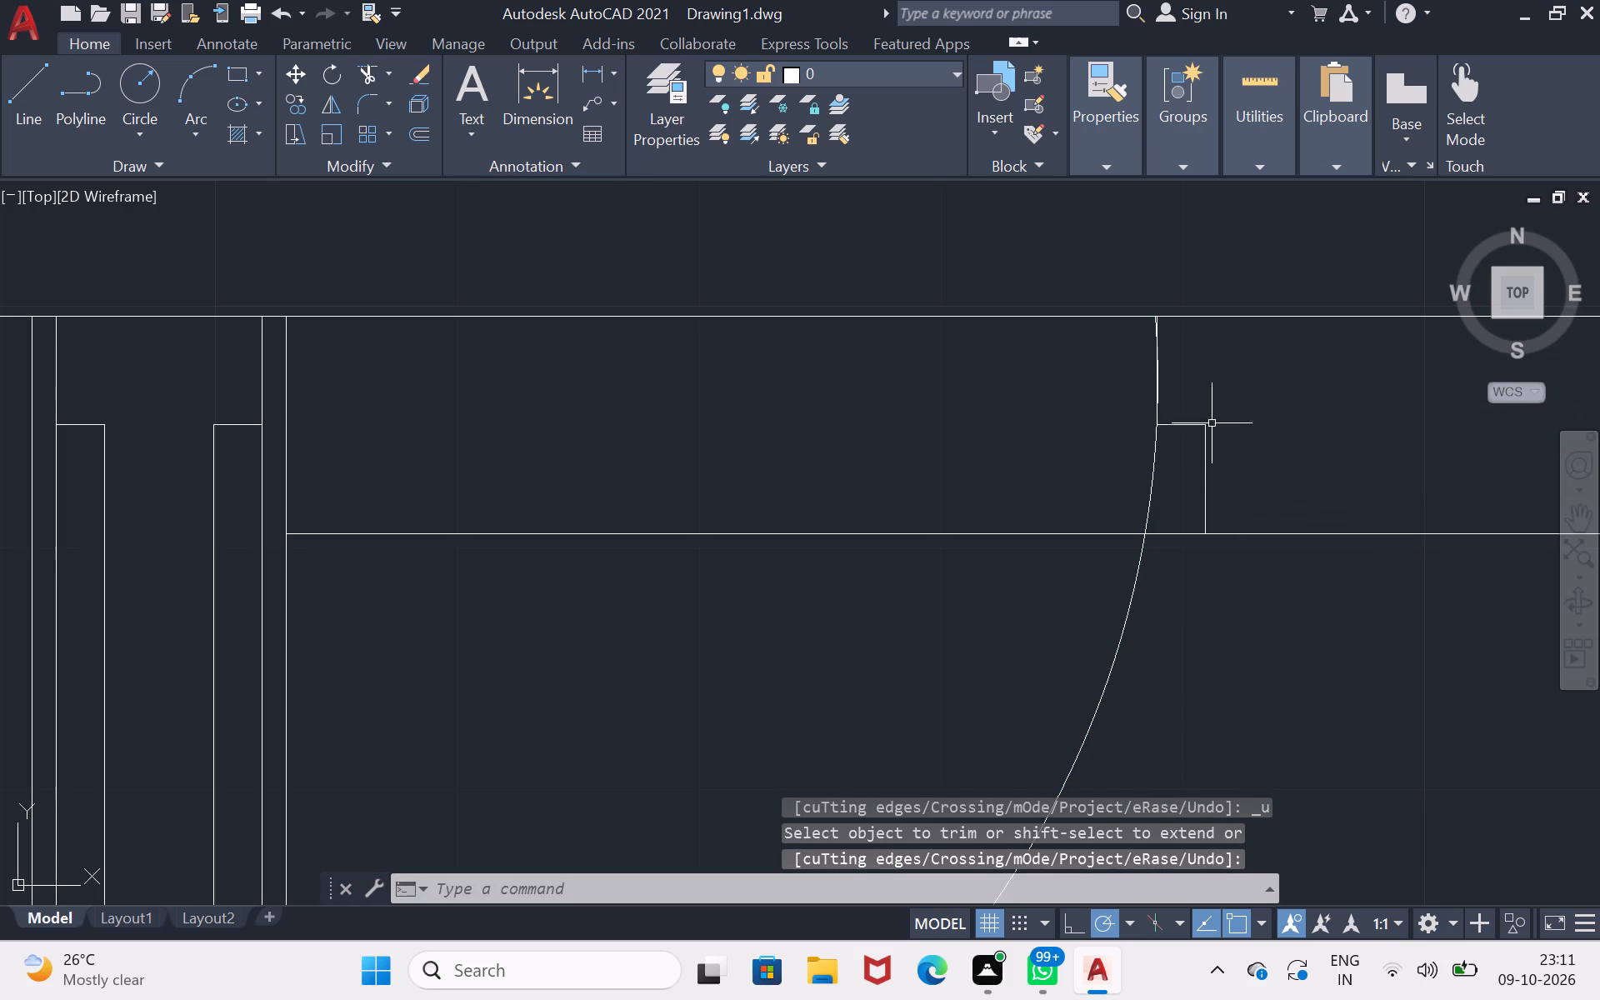
pyautogui.scroll(2, 1173, 377)
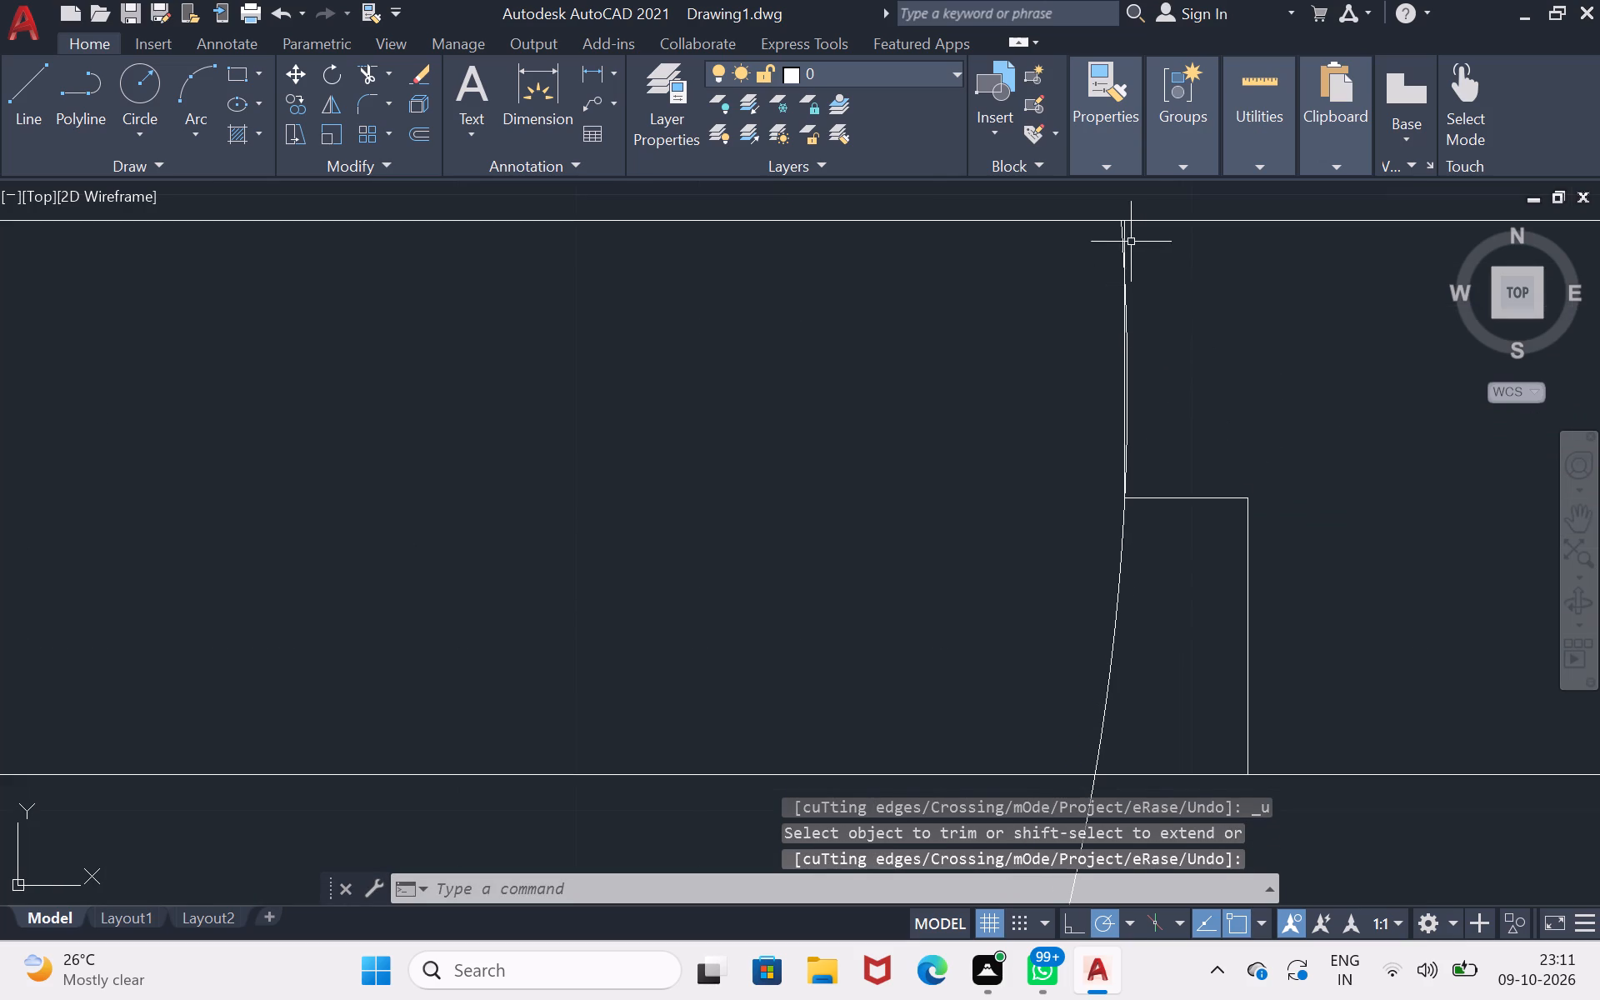
pyautogui.scroll(2, 1127, 234)
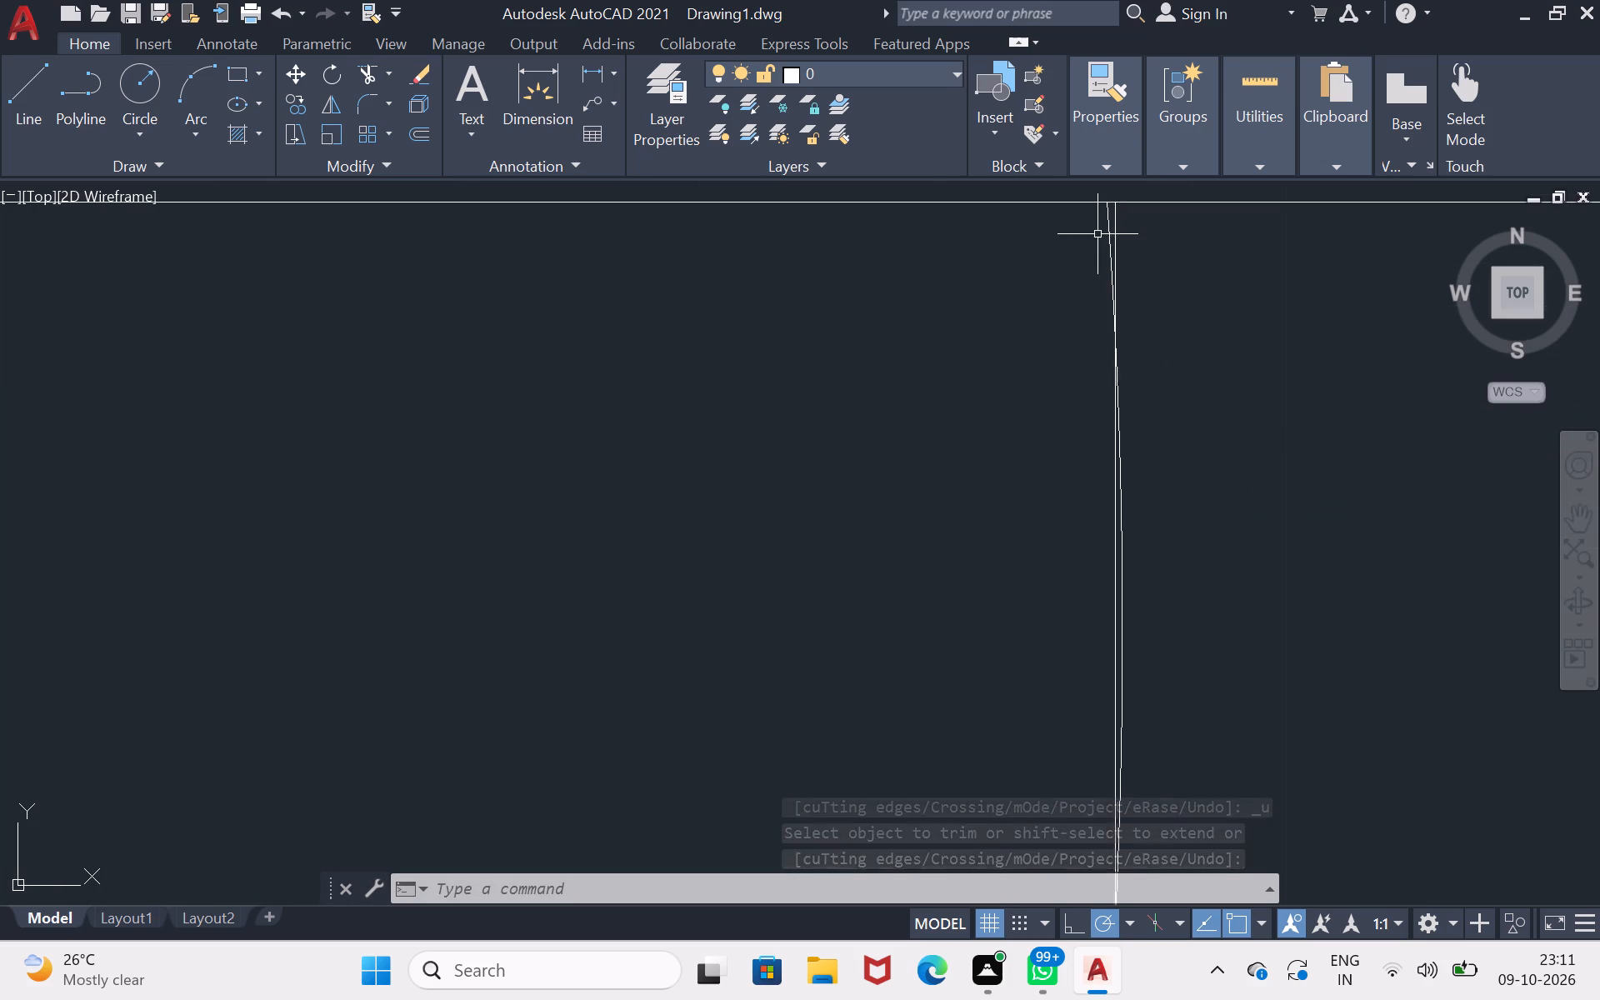
pyautogui.click(359, 65)
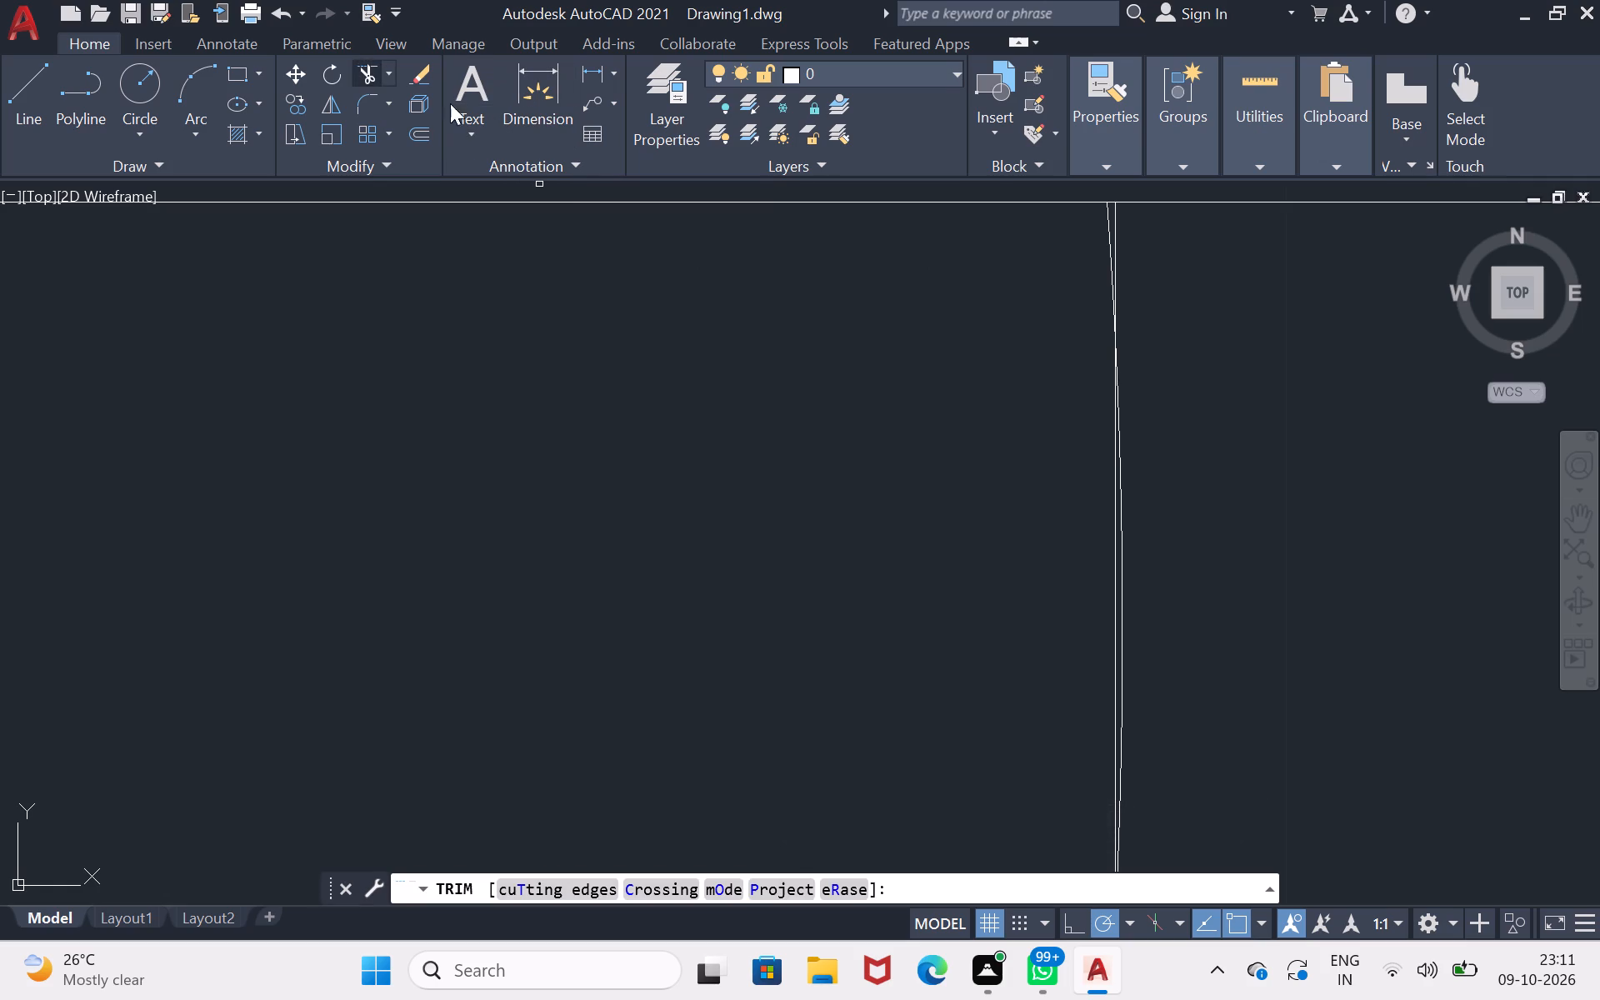
pyautogui.click(1105, 215)
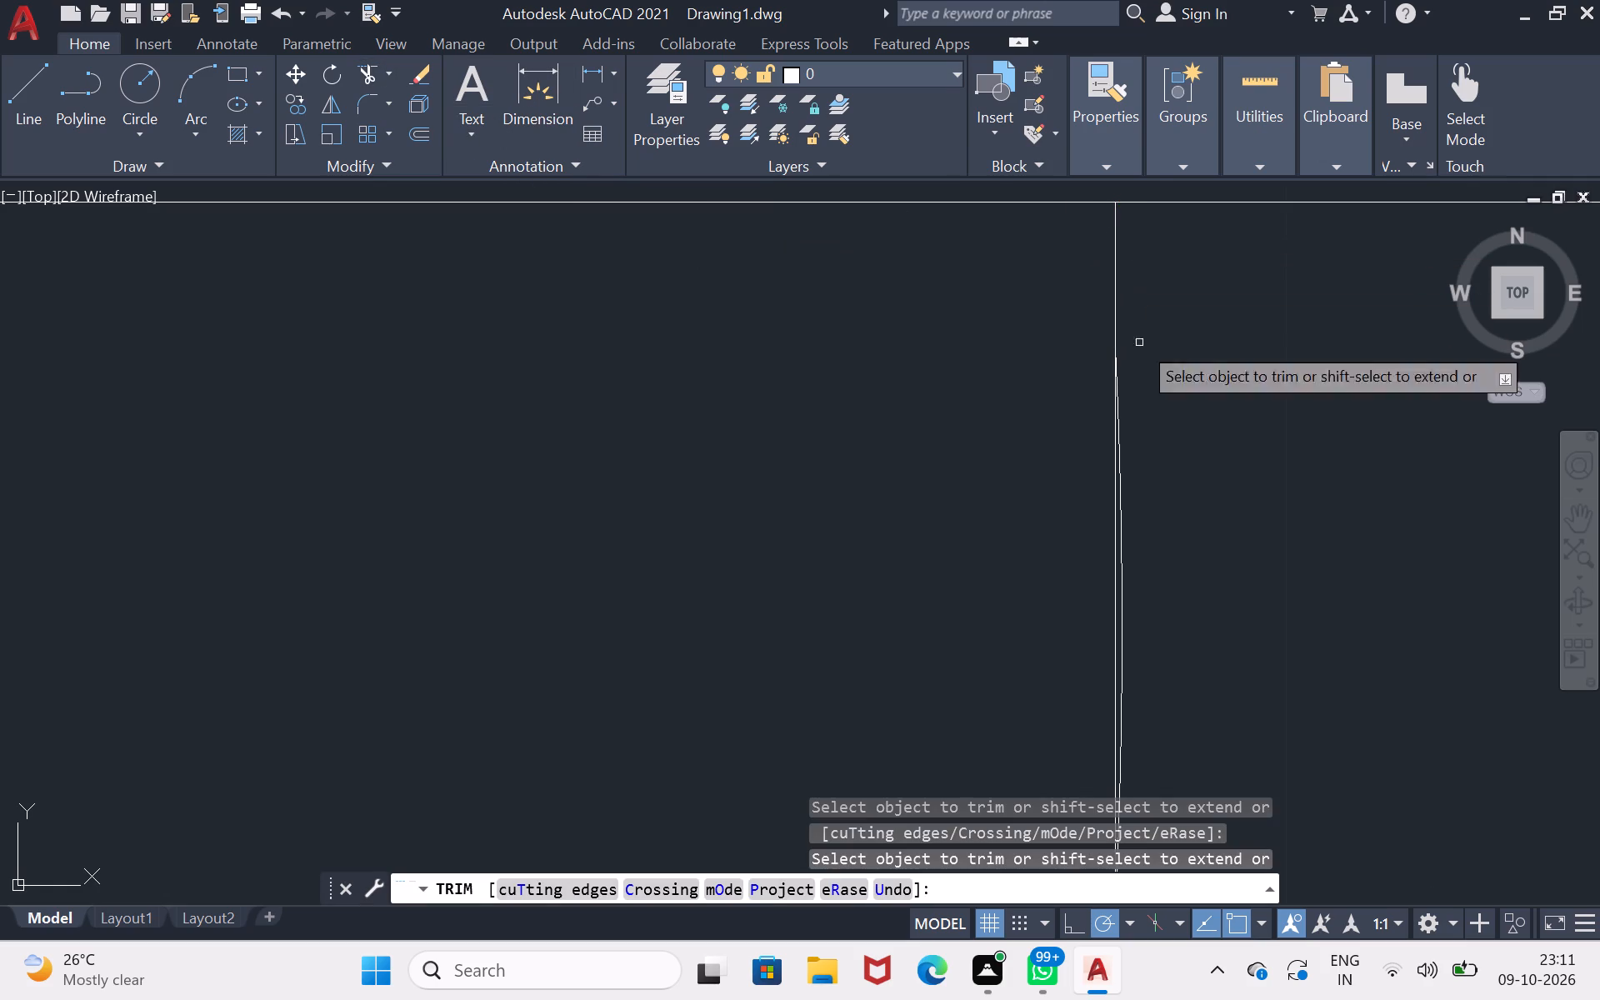
pyautogui.click(1124, 517)
# Trim the inner north wall line where it crosses the door opening, between the west partition and the swing arc.
pyautogui.scroll(-3, 1160, 526)
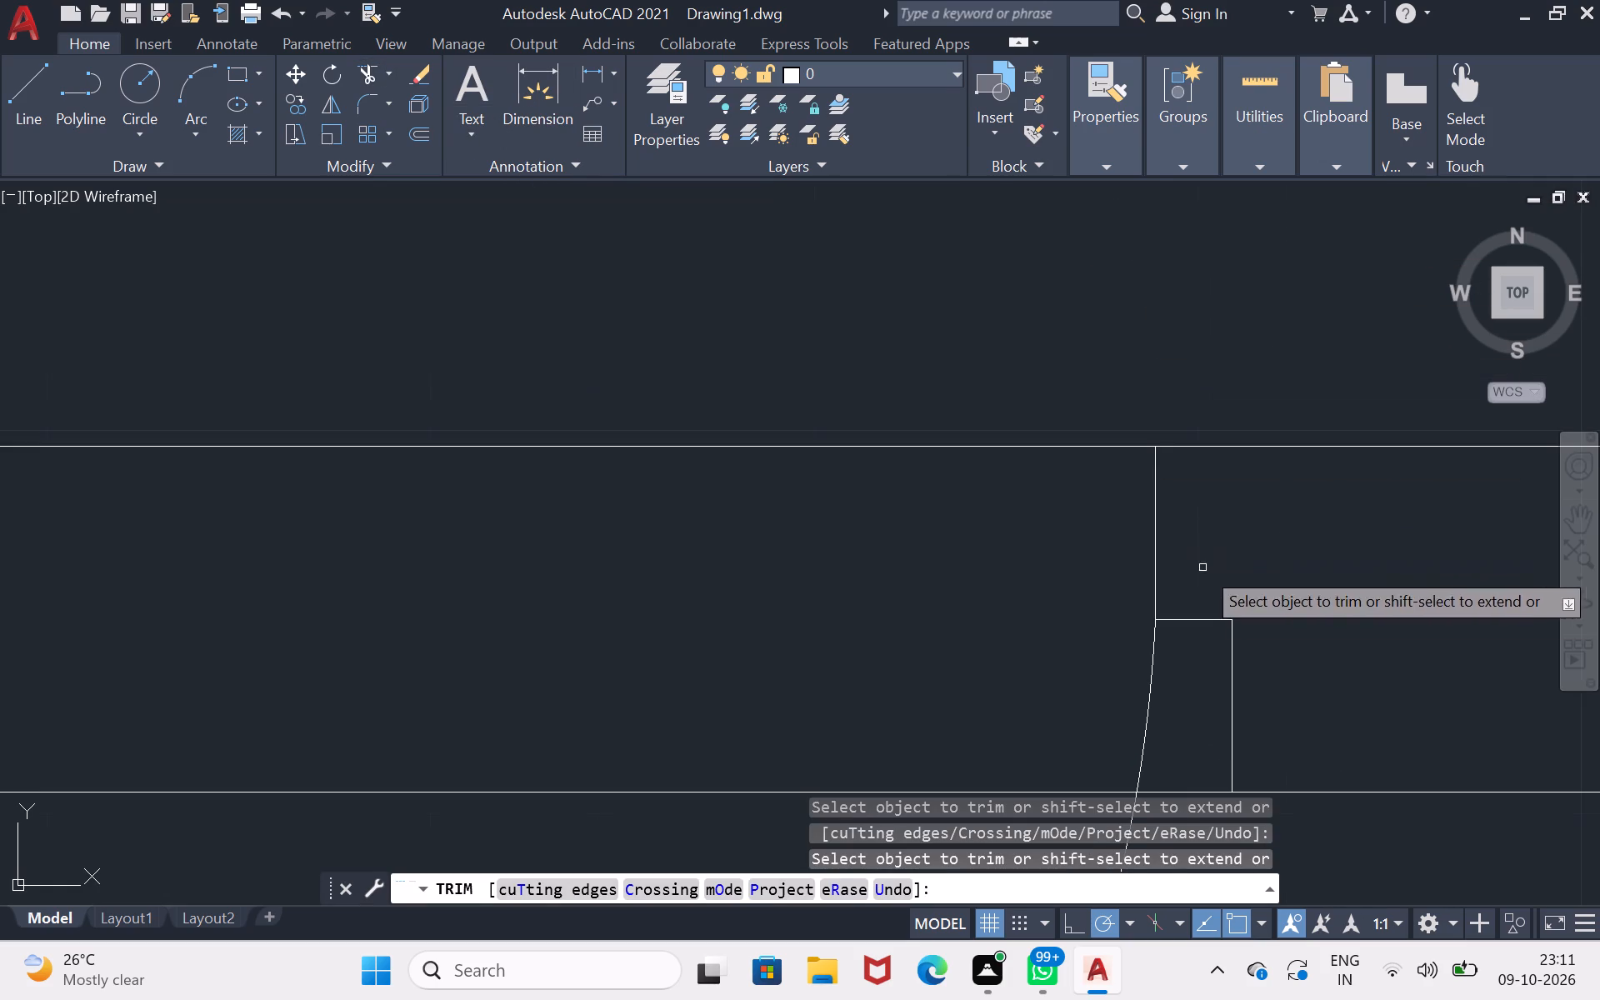
pyautogui.scroll(-2, 1232, 750)
pyautogui.moveTo(871, 740); pyautogui.dragTo(848, 773)
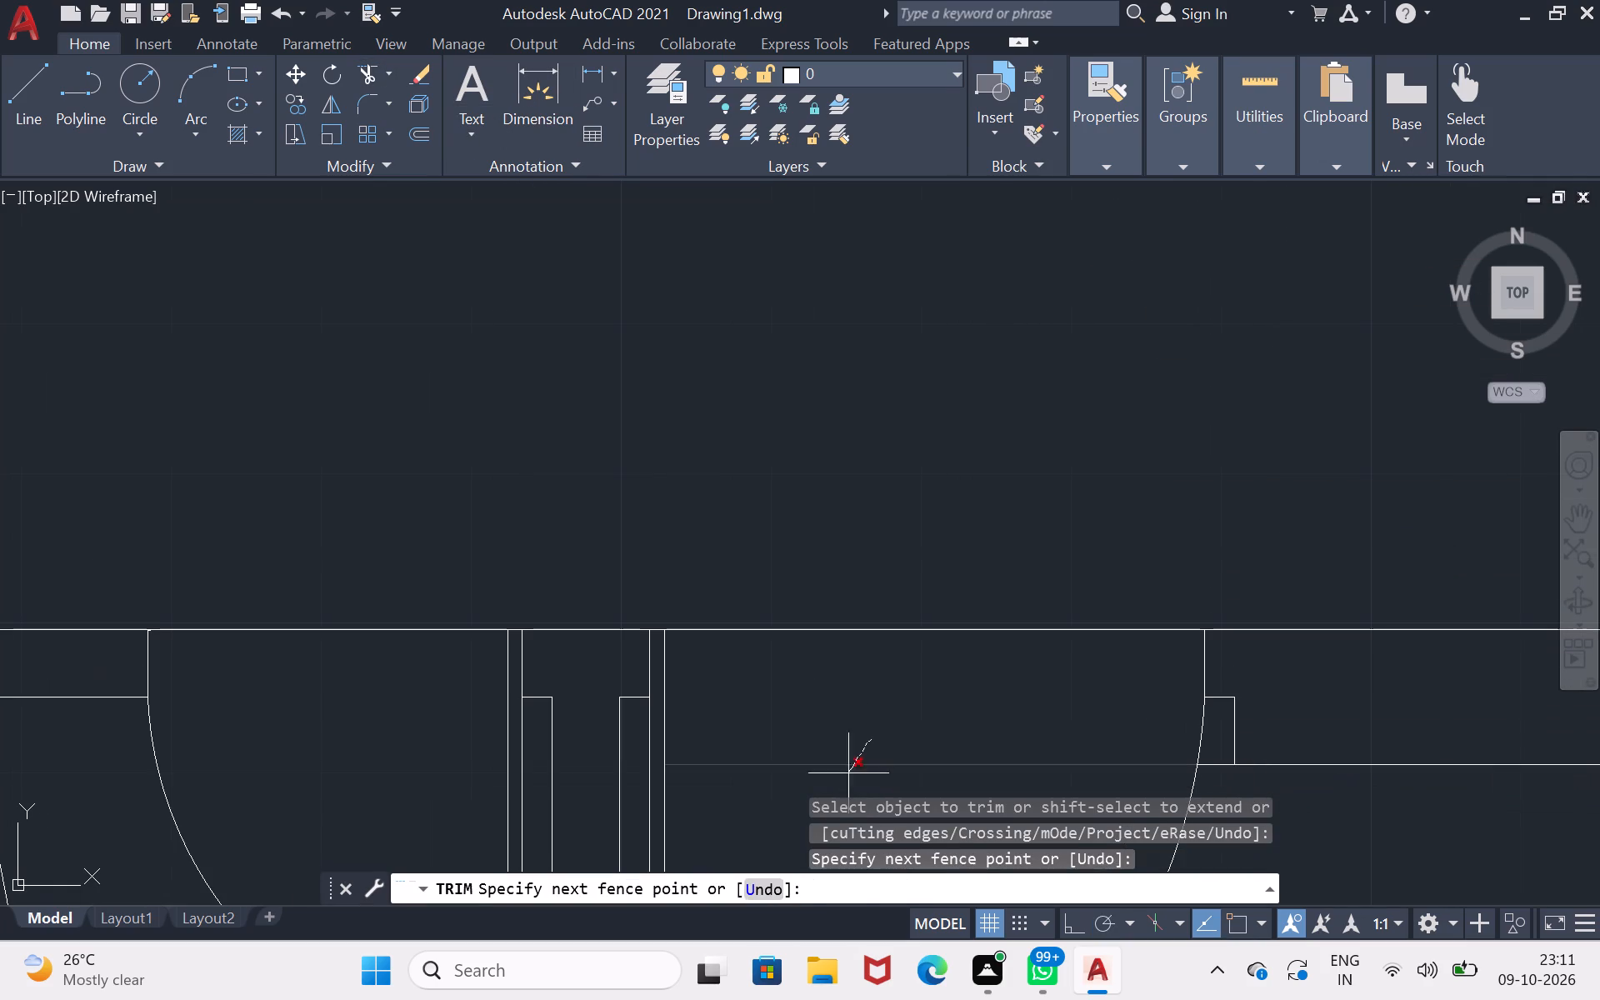
pyautogui.moveTo(848, 773); pyautogui.dragTo(838, 788)
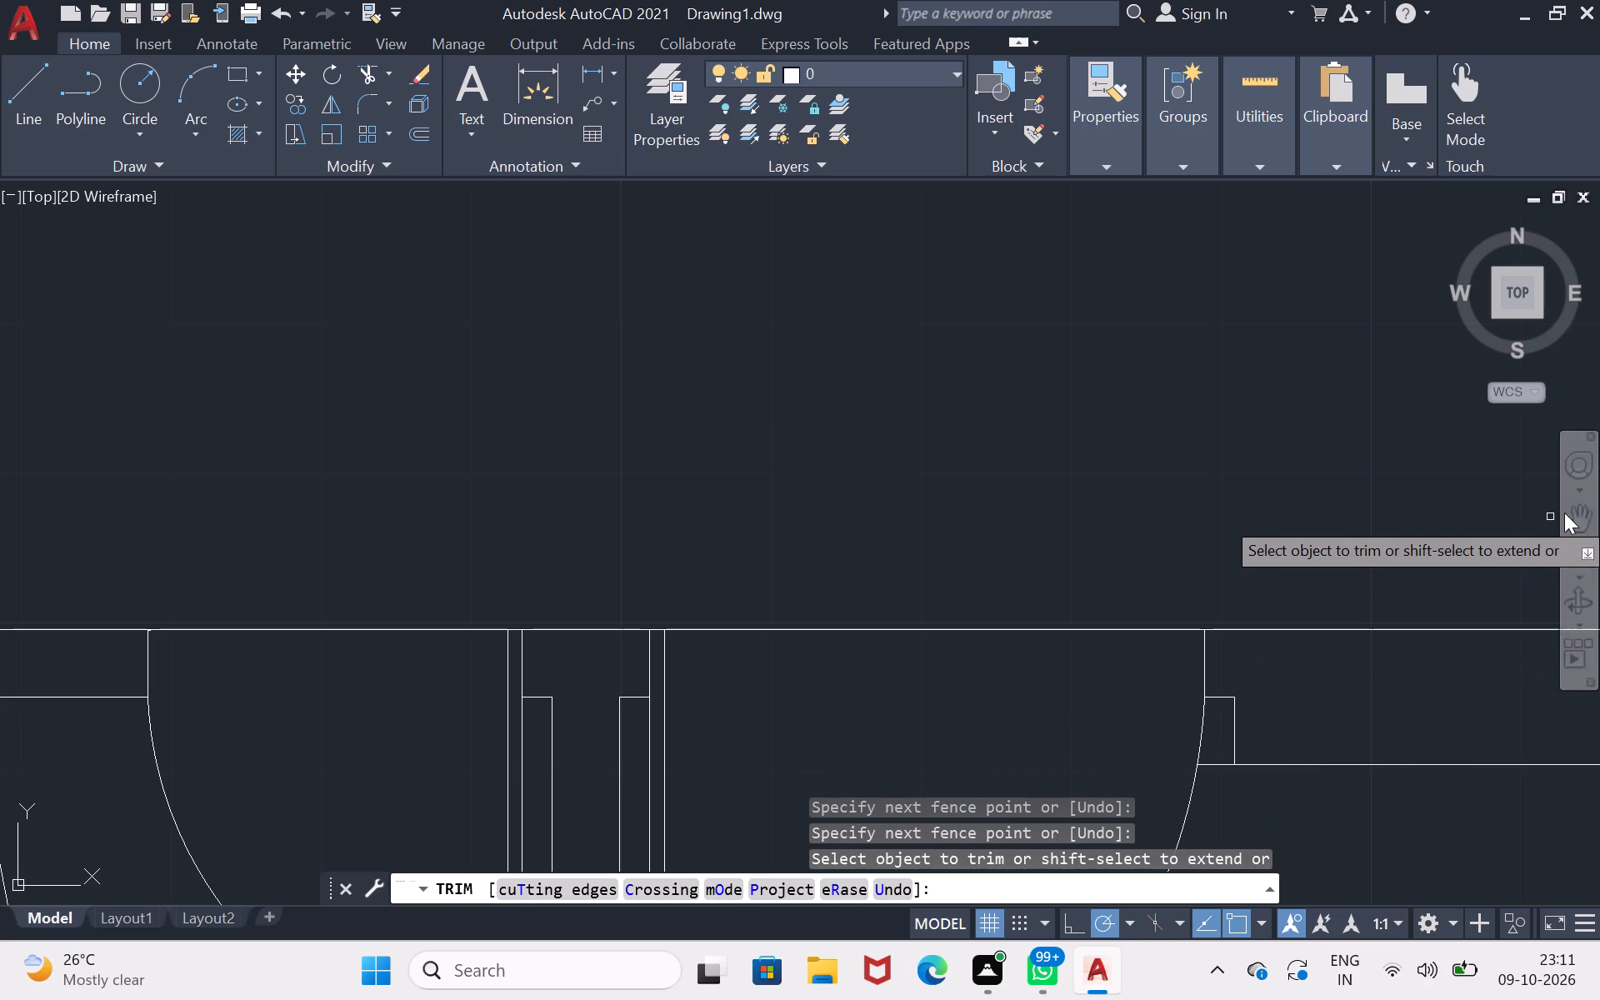
# Trim both partition lines and the room's east wall line where they cross the thickness of the south wall.
pyautogui.click(1565, 512)
pyautogui.scroll(-2, 1321, 717)
pyautogui.moveTo(1372, 790); pyautogui.dragTo(1209, 673)
pyautogui.scroll(-1, 1532, 782)
pyautogui.moveTo(1519, 807); pyautogui.dragTo(1507, 796)
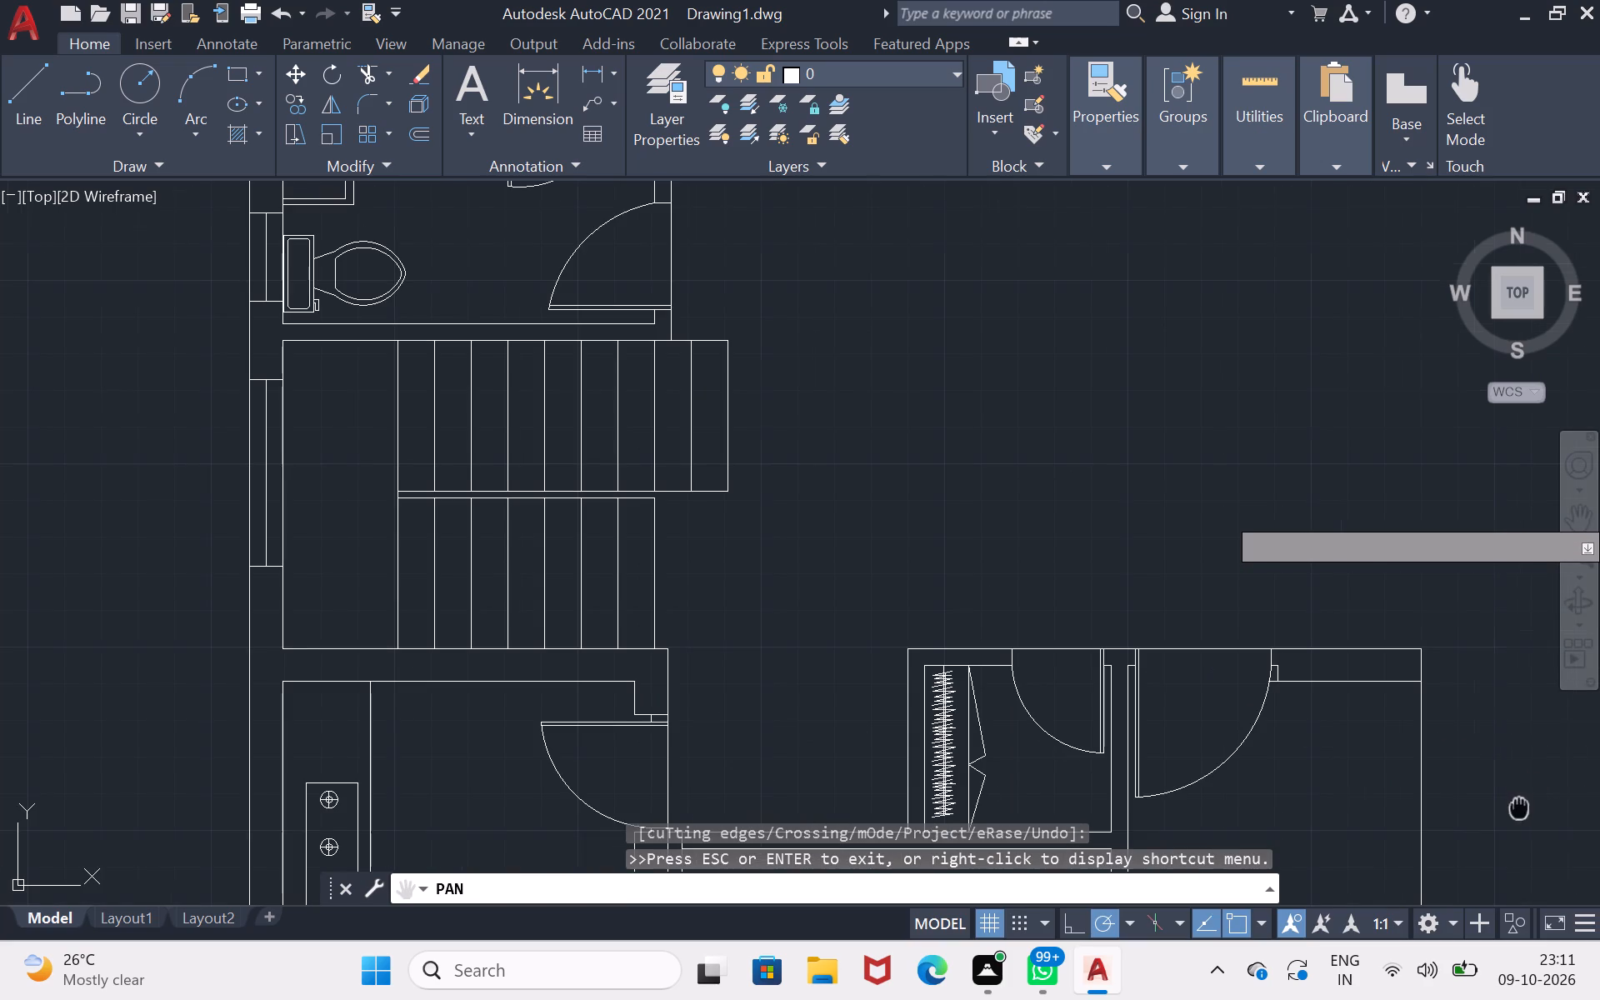
pyautogui.moveTo(1507, 796); pyautogui.dragTo(1167, 411)
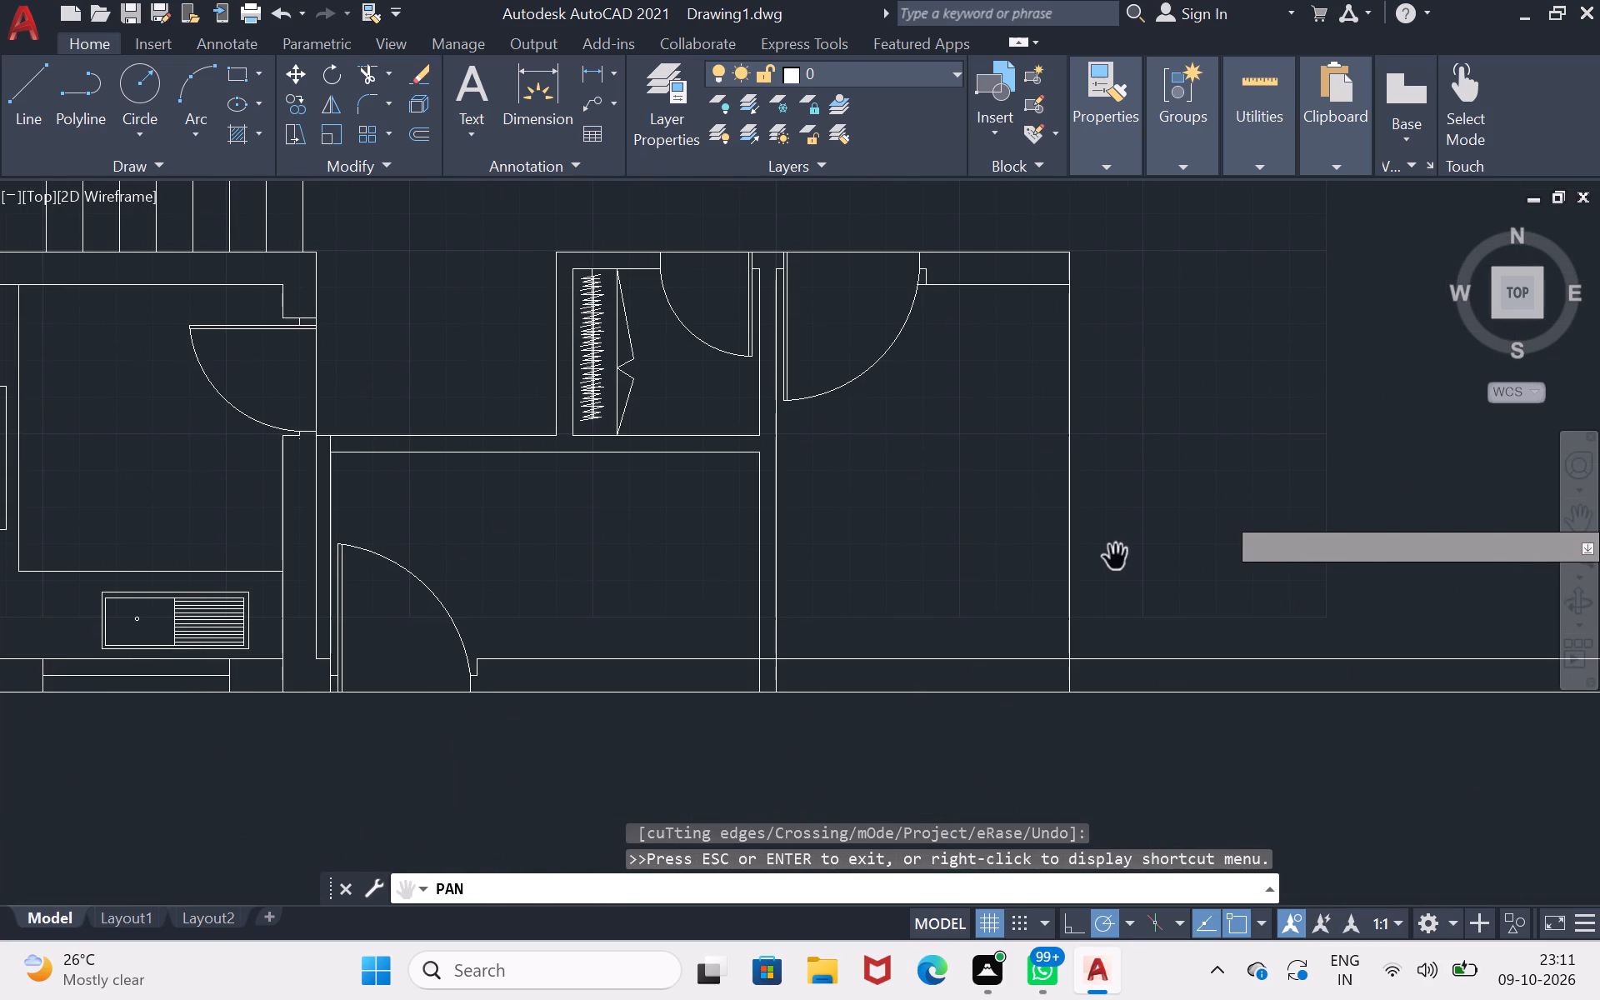
pyautogui.click(372, 77)
pyautogui.moveTo(804, 678); pyautogui.dragTo(769, 677)
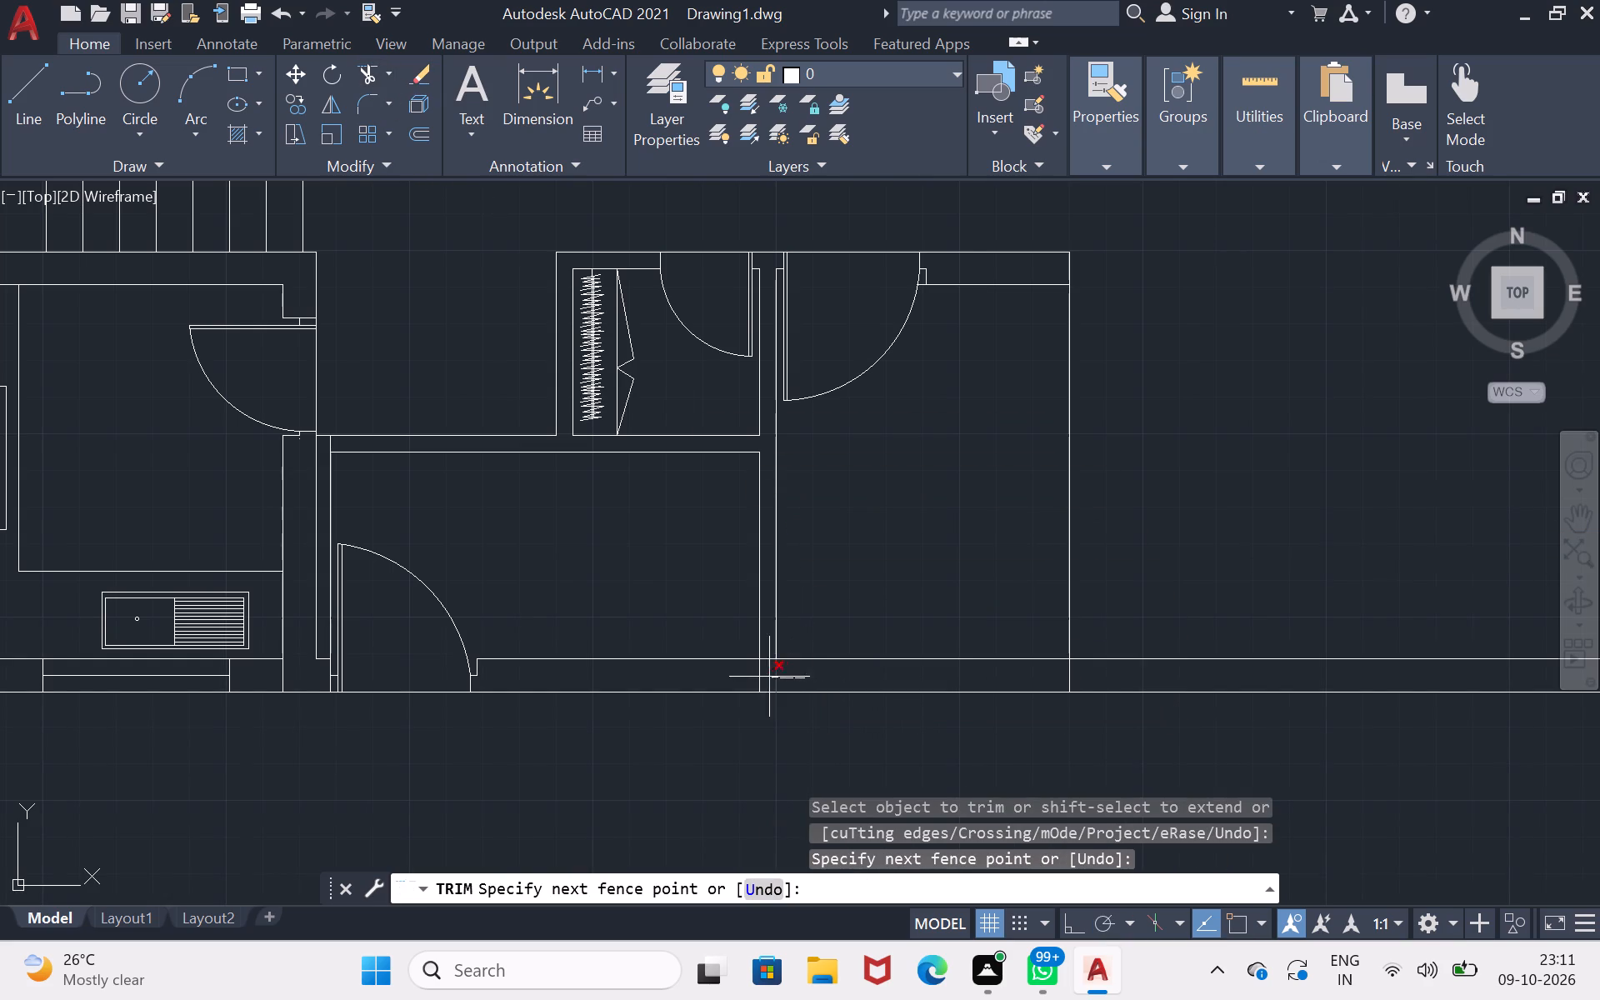
pyautogui.moveTo(769, 677); pyautogui.dragTo(757, 677)
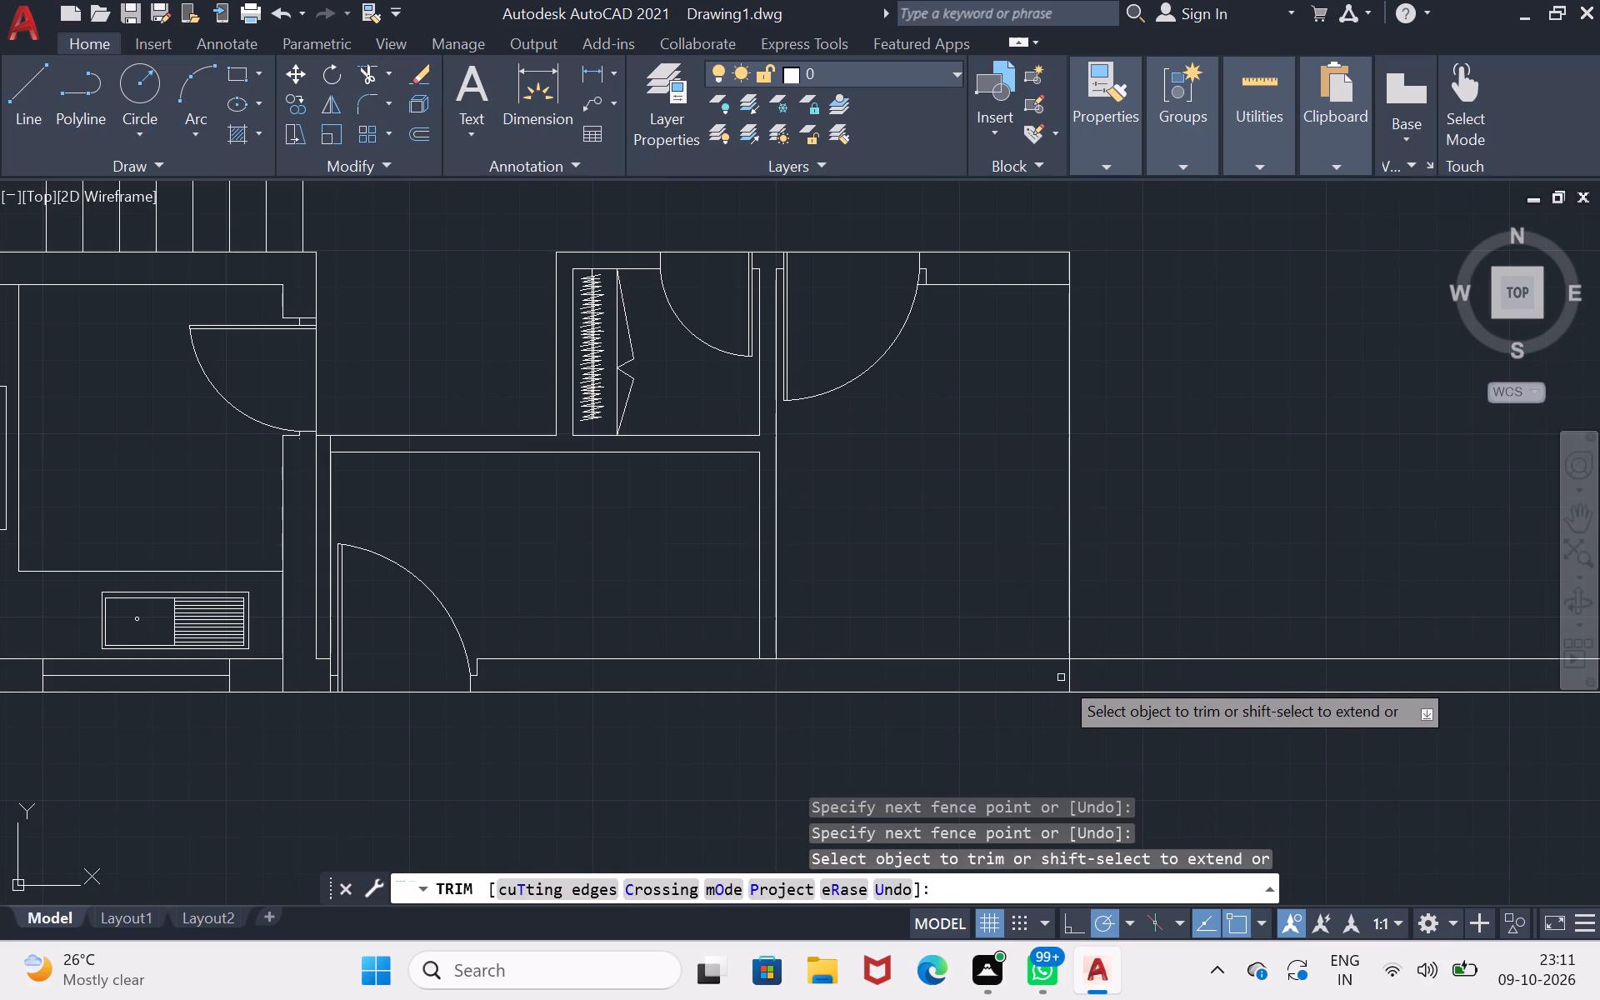
pyautogui.click(1066, 677)
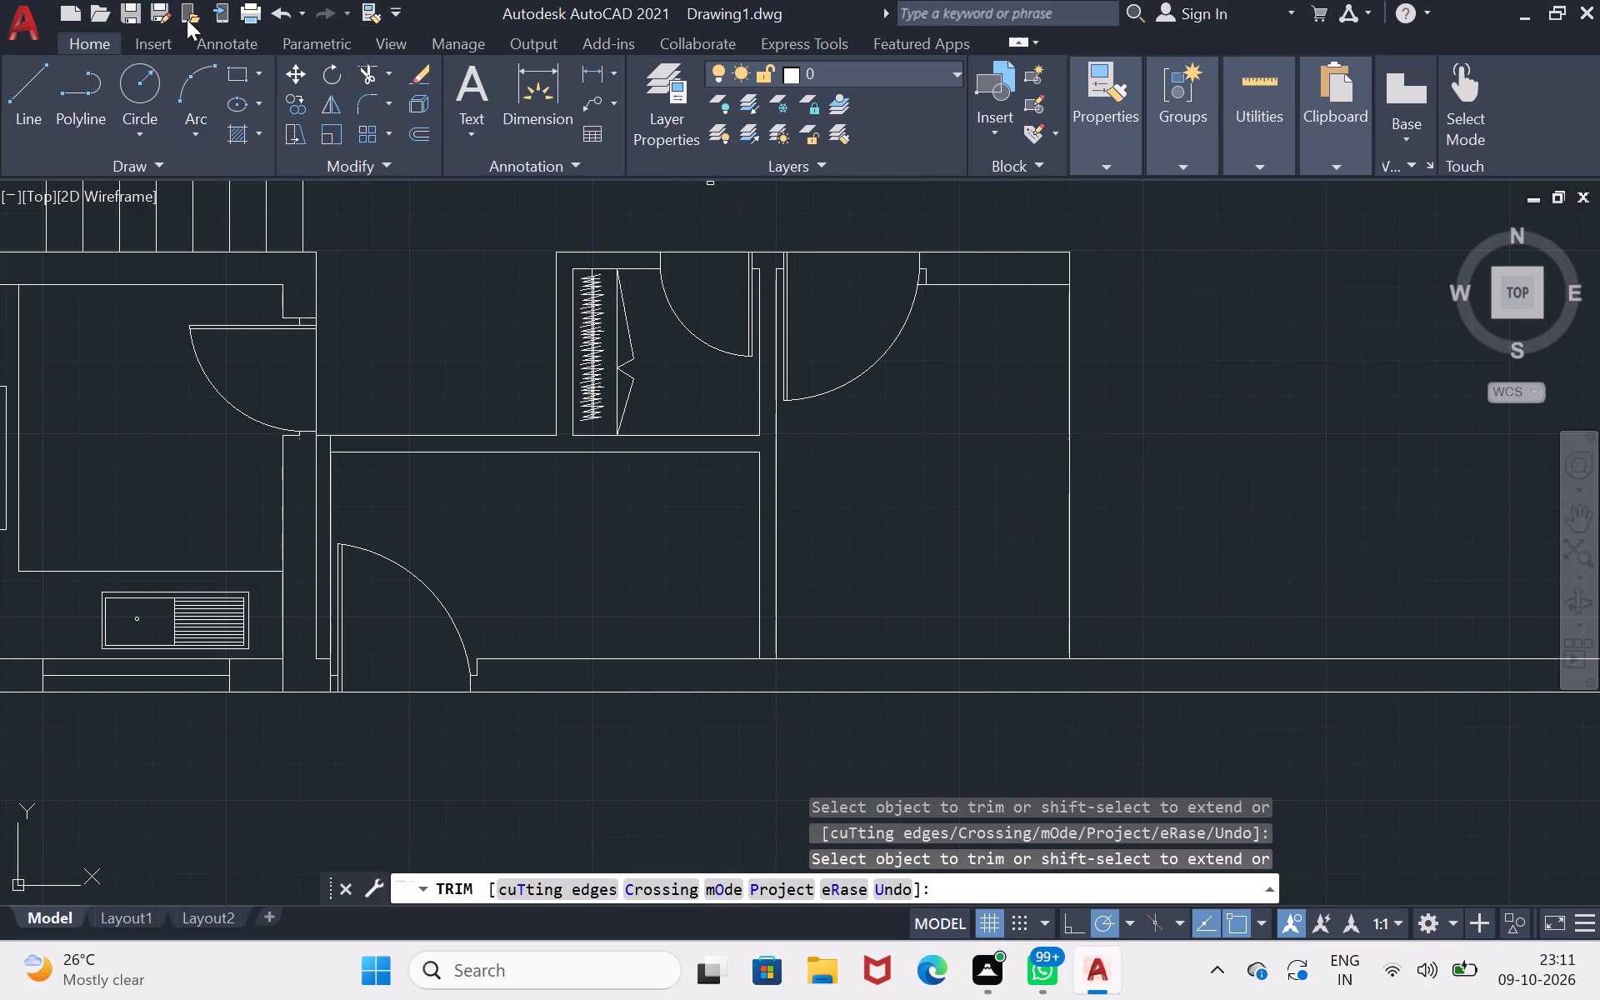
pyautogui.press('Return')
# Offset the room's east wall line 9" inward to the west.
pyautogui.click(1070, 432)
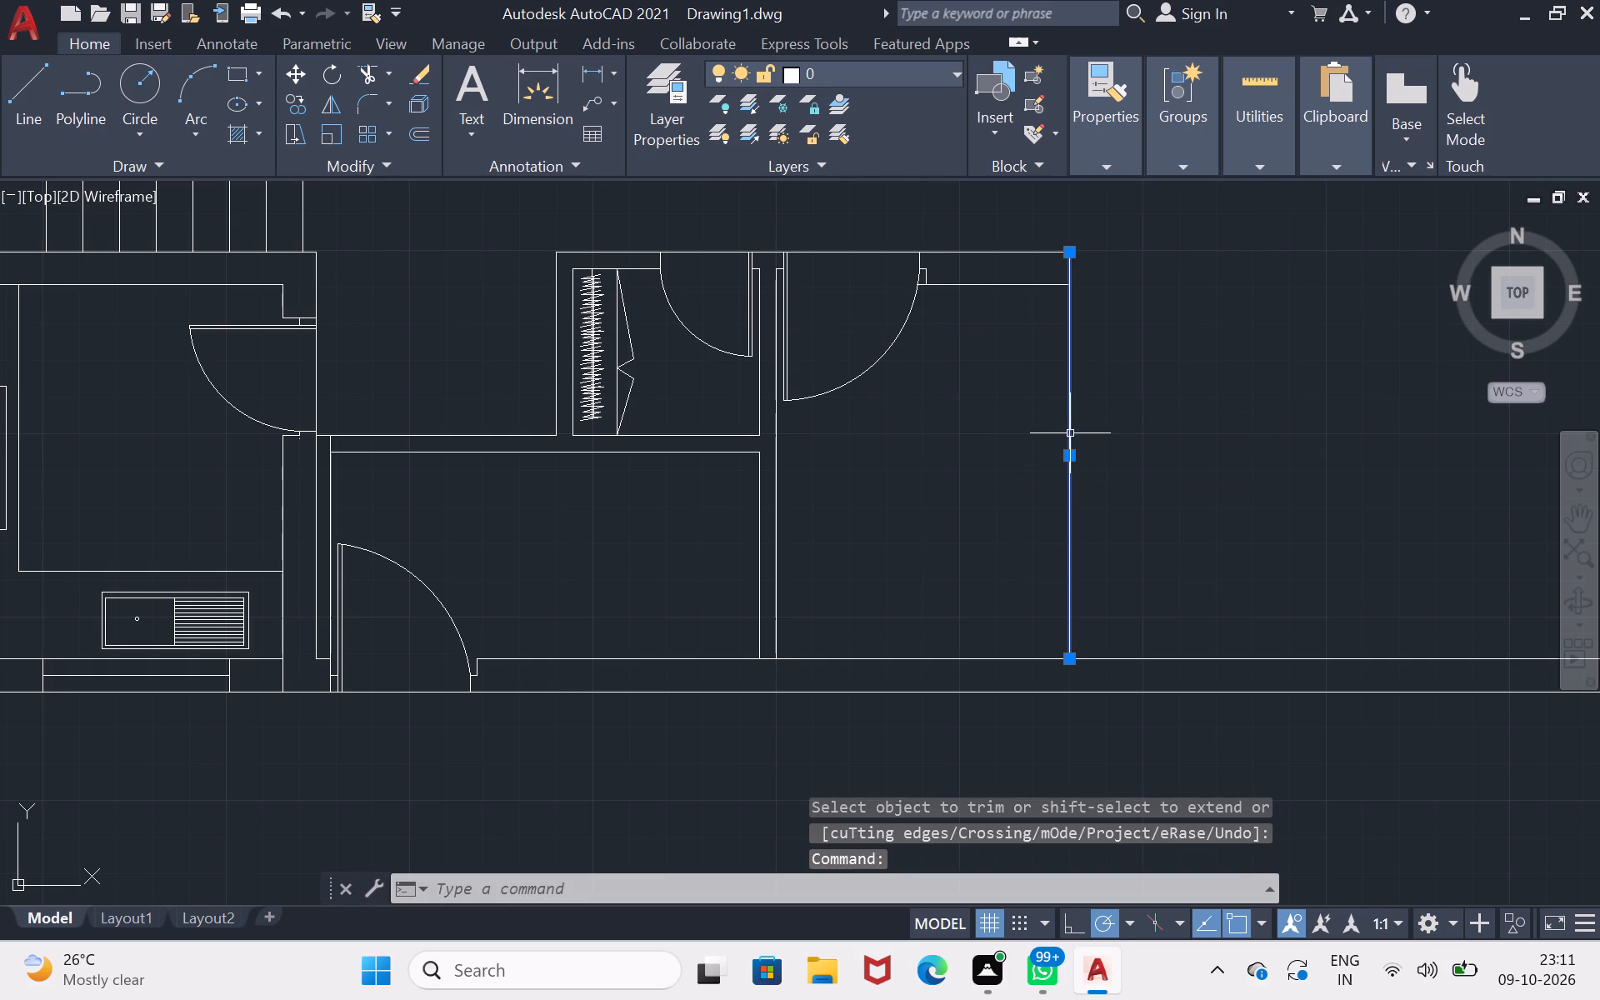
pyautogui.press('o')
pyautogui.press('Return')
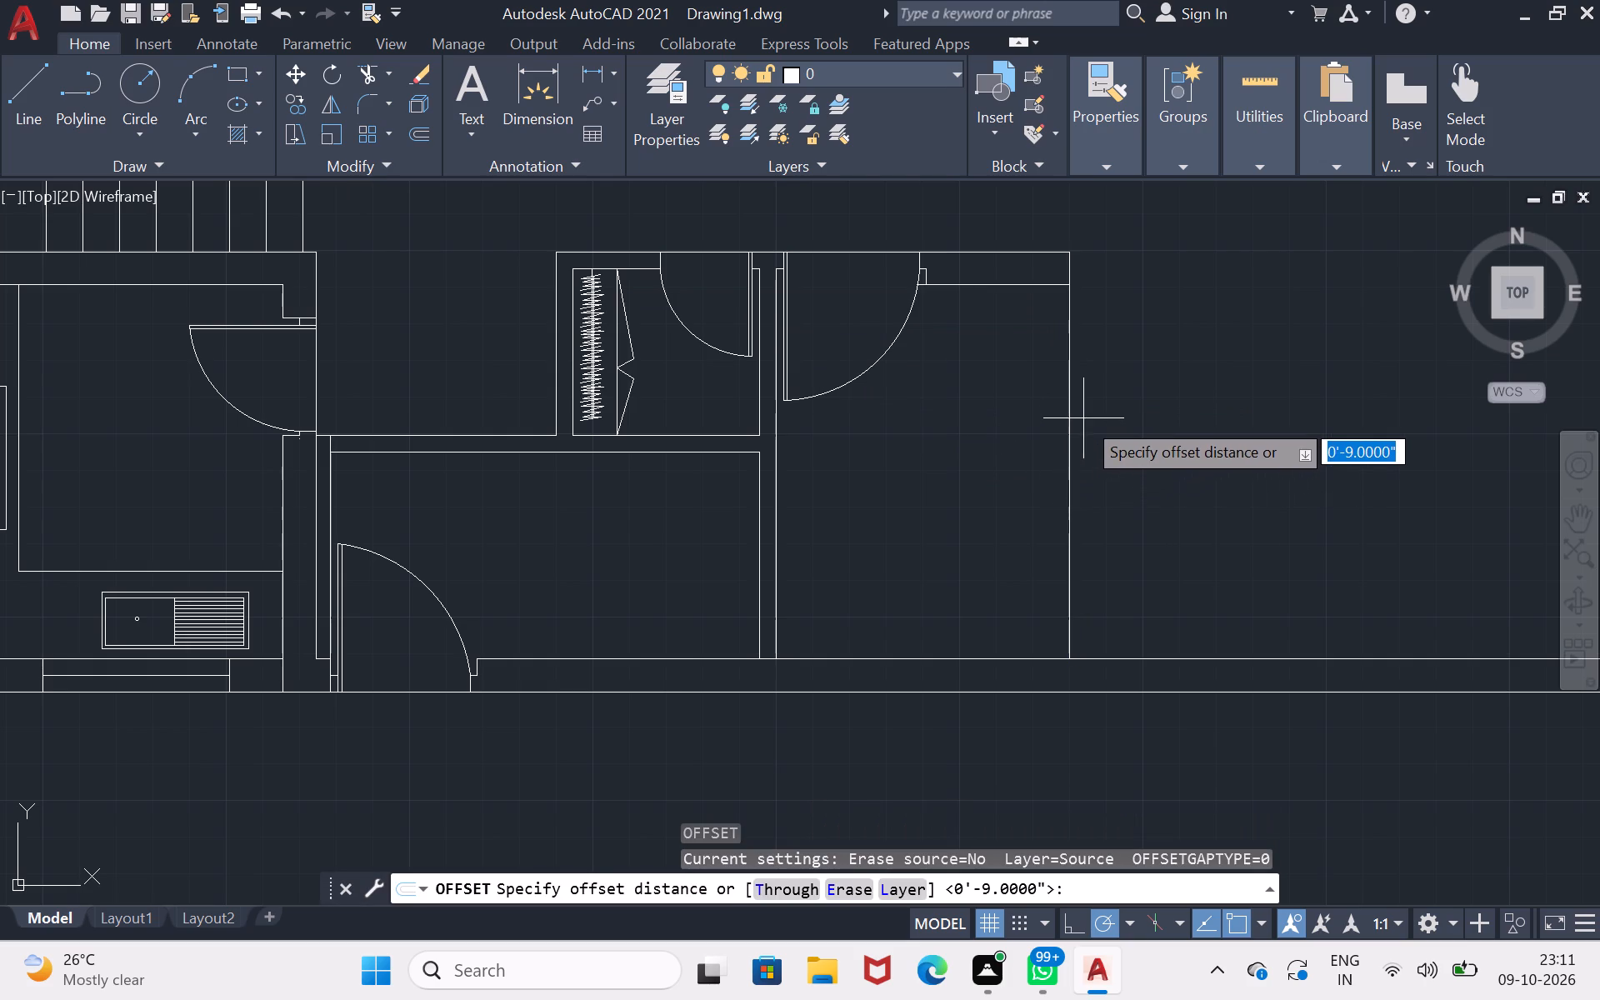
pyautogui.click(1074, 422)
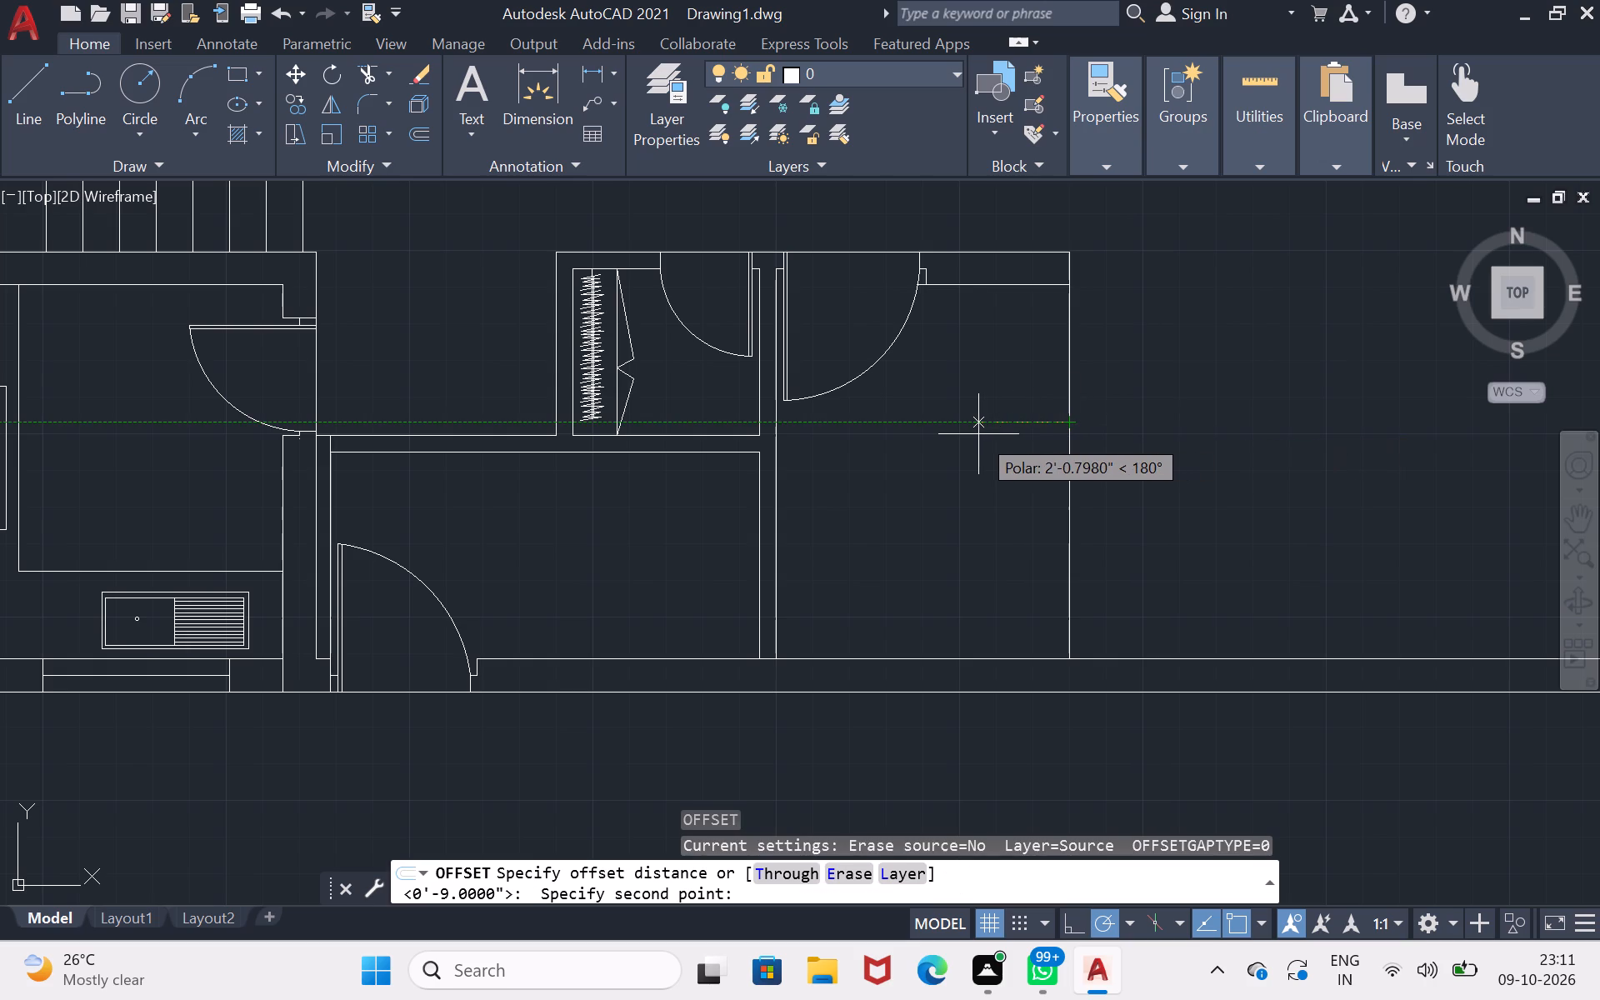
pyautogui.press('9')
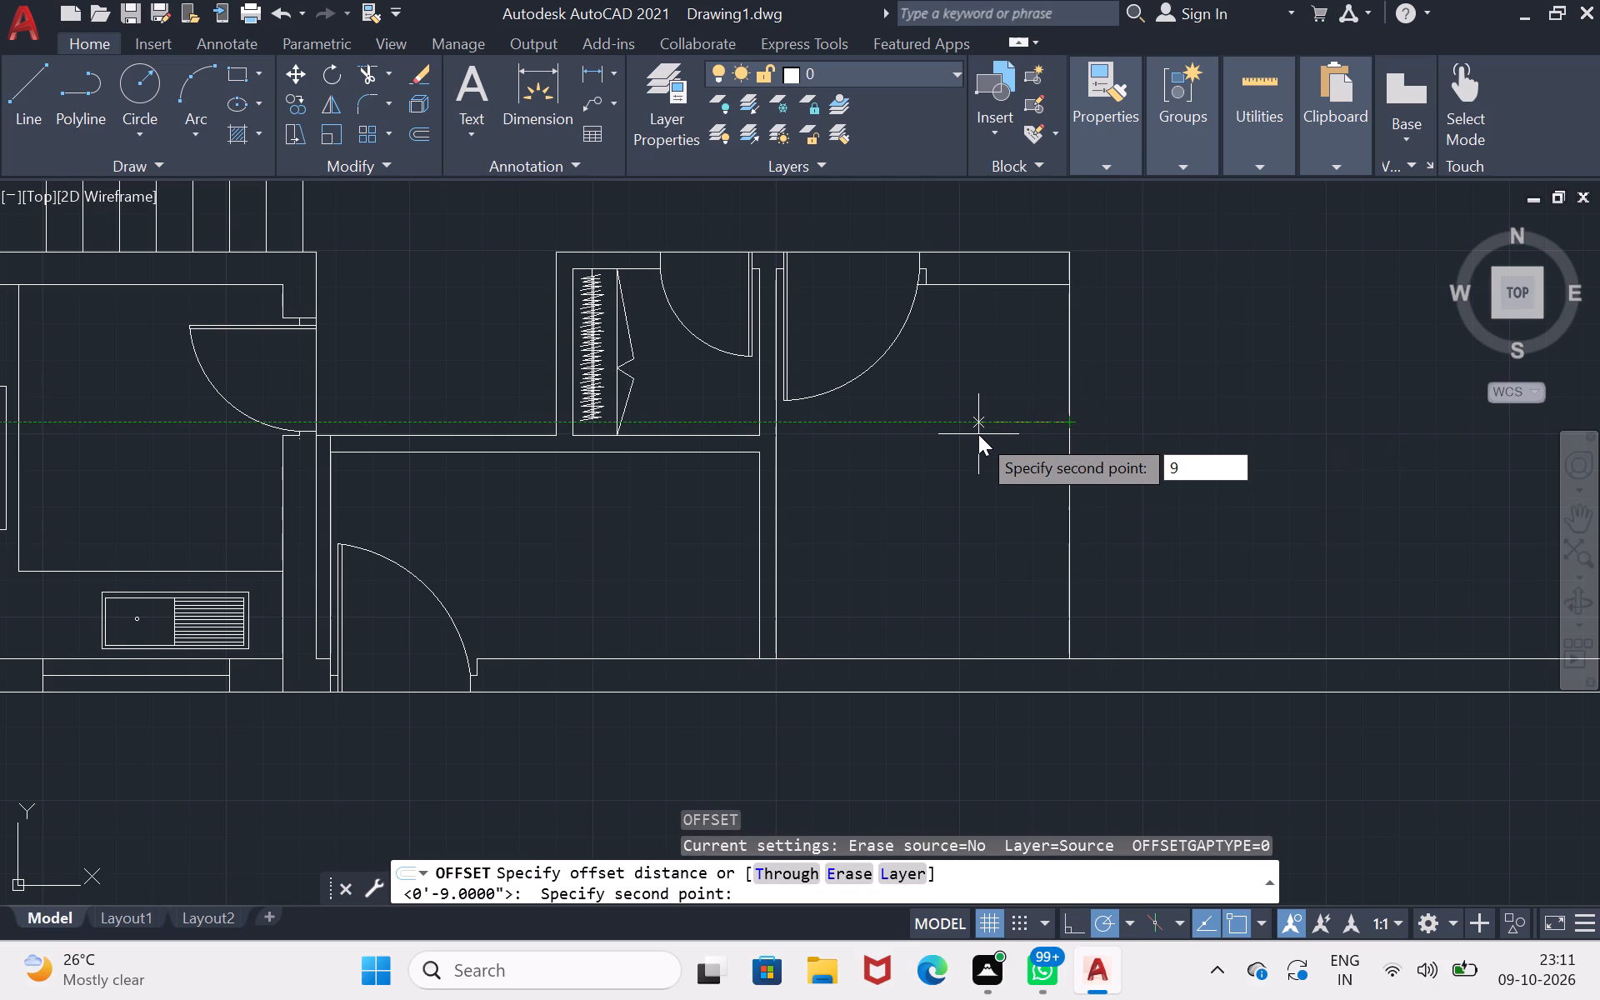
pyautogui.hotkey('shift', '"')
pyautogui.press('Return')
pyautogui.click(978, 434)
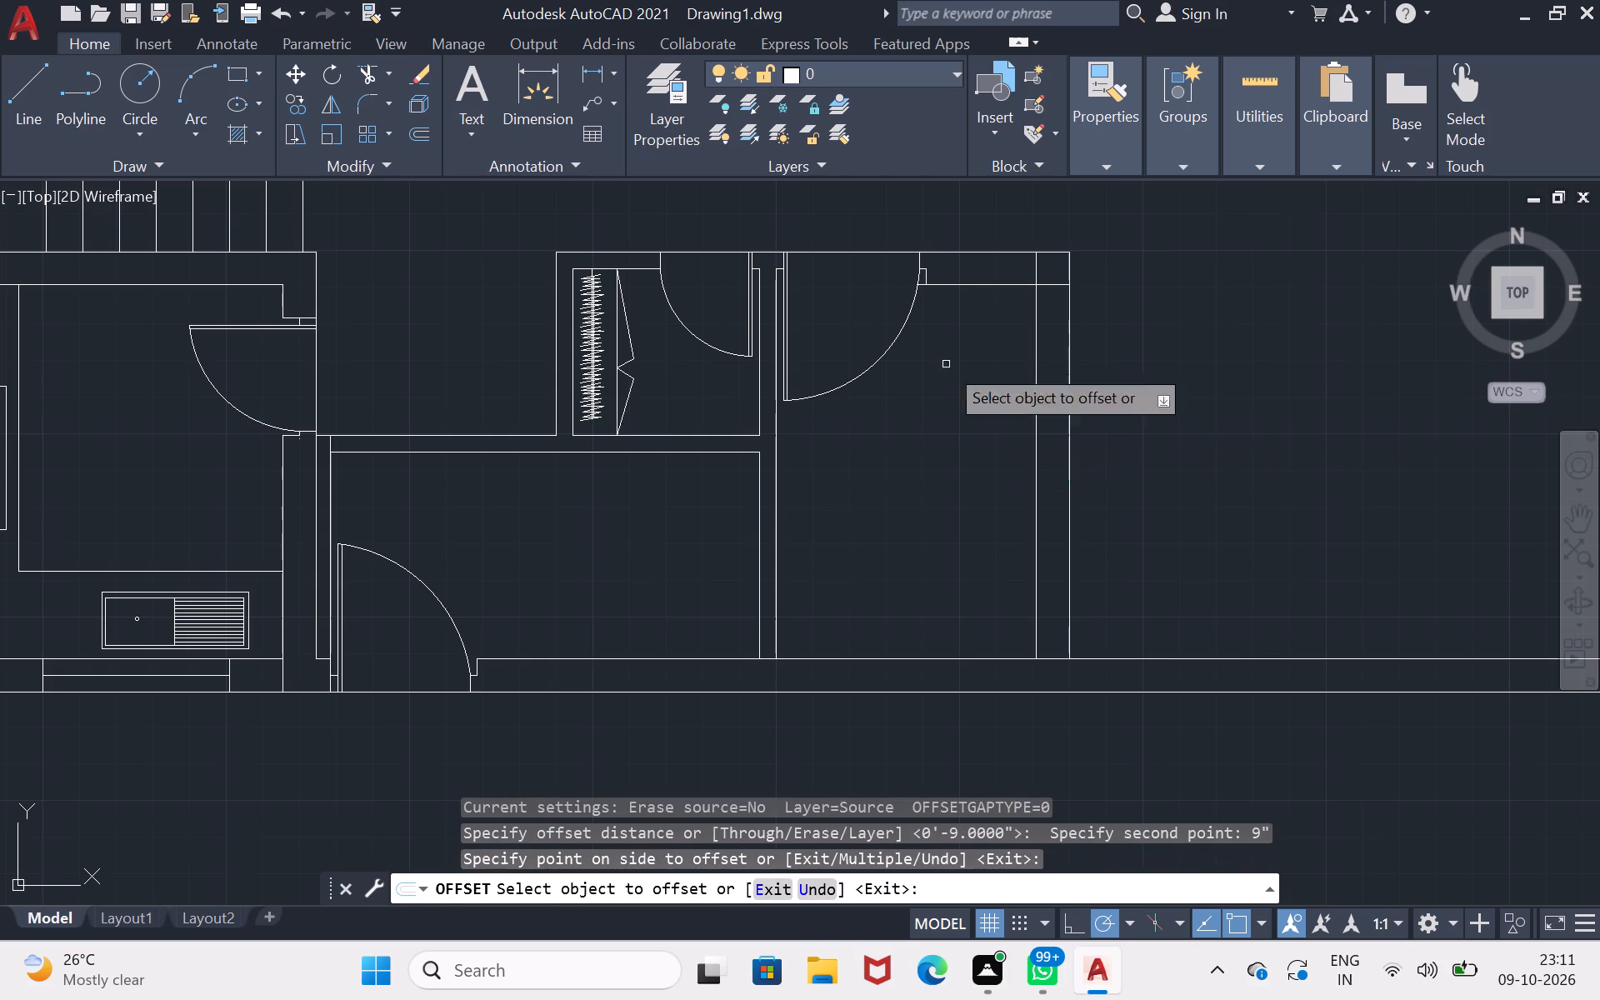
# Trim the overlapping wall lines at the room's northeast corner and the inner south wall line between the two east wall lines.
pyautogui.click(356, 66)
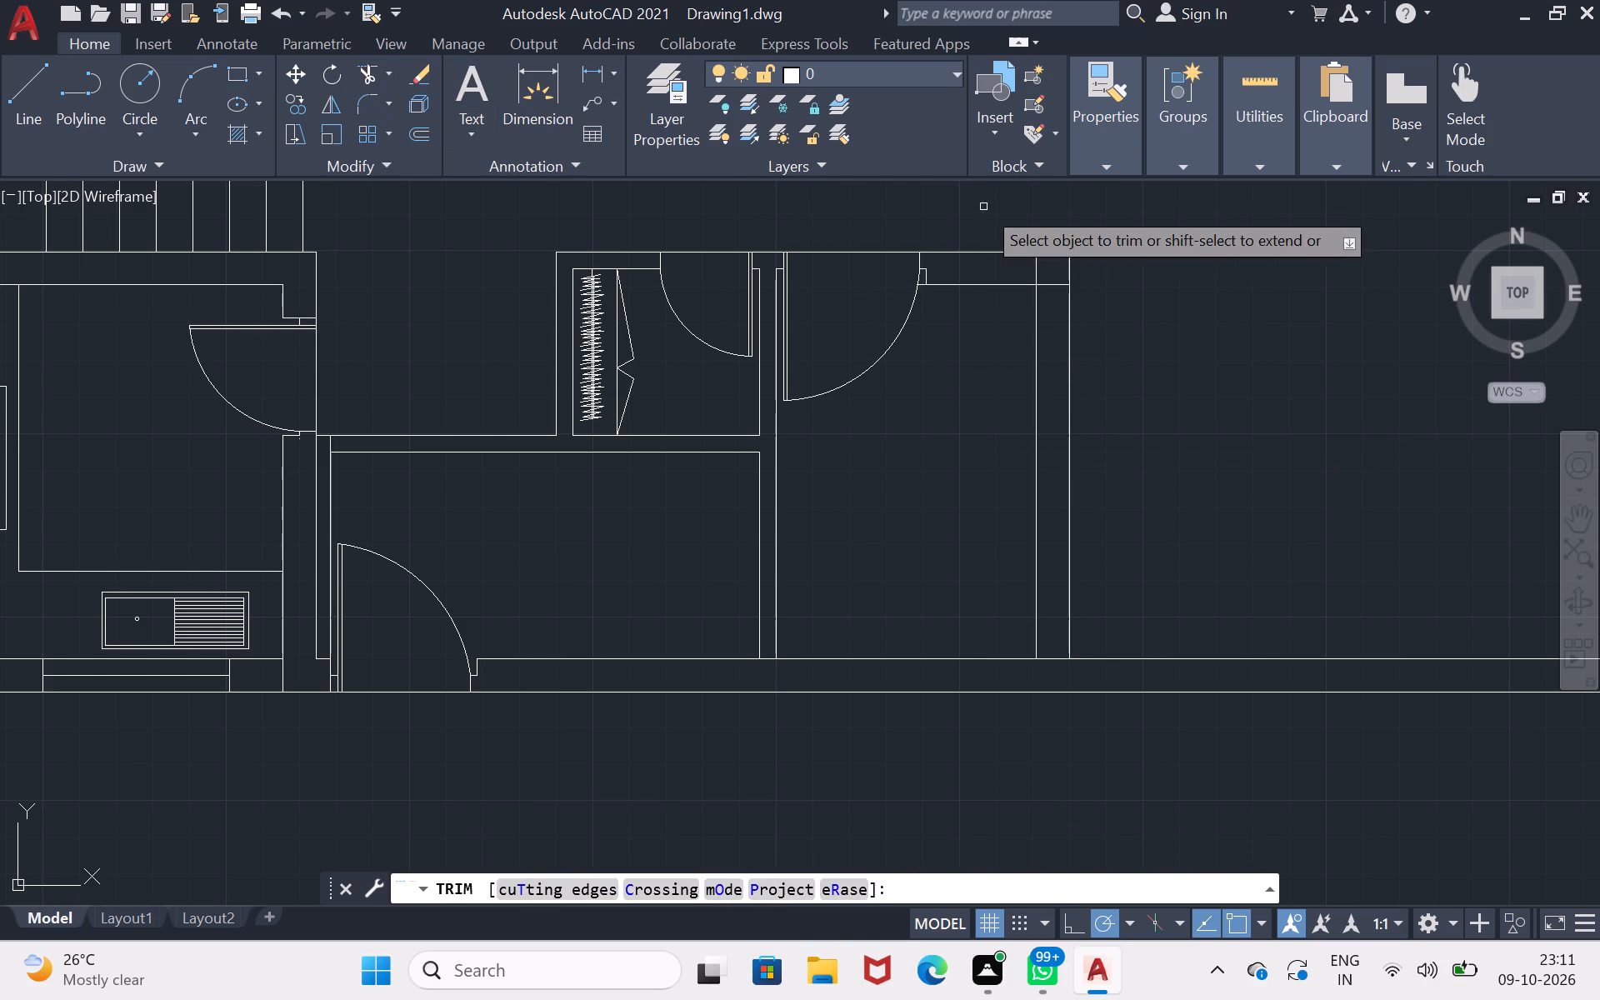
pyautogui.click(1036, 268)
pyautogui.click(1050, 297)
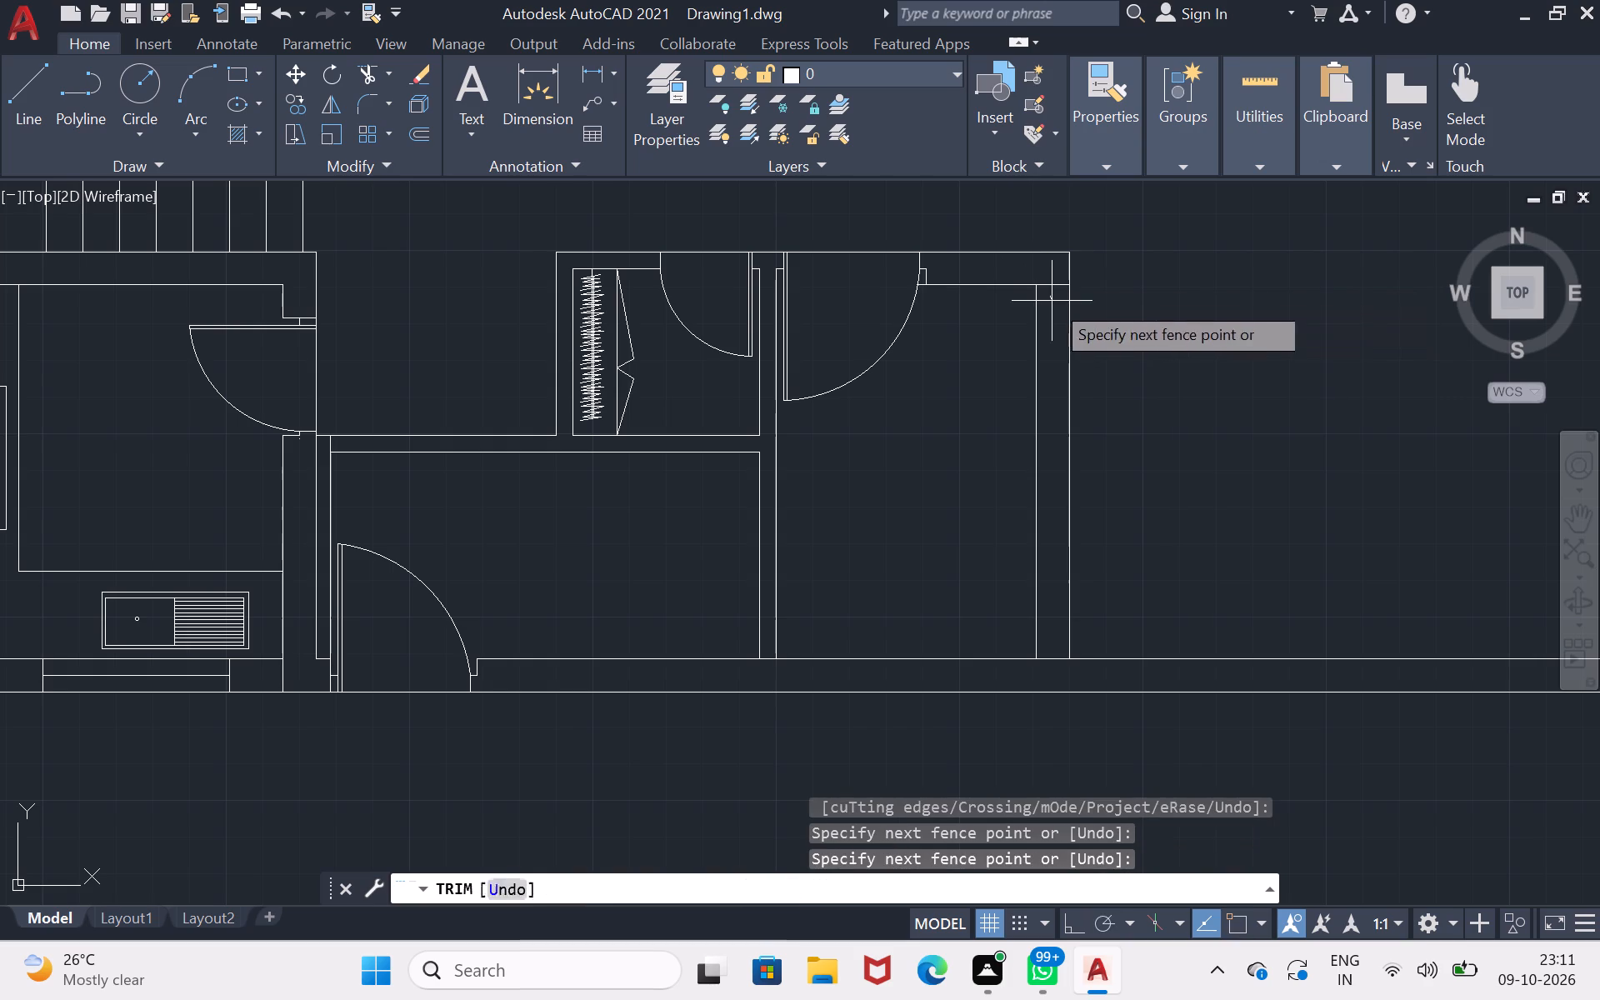
pyautogui.click(1053, 276)
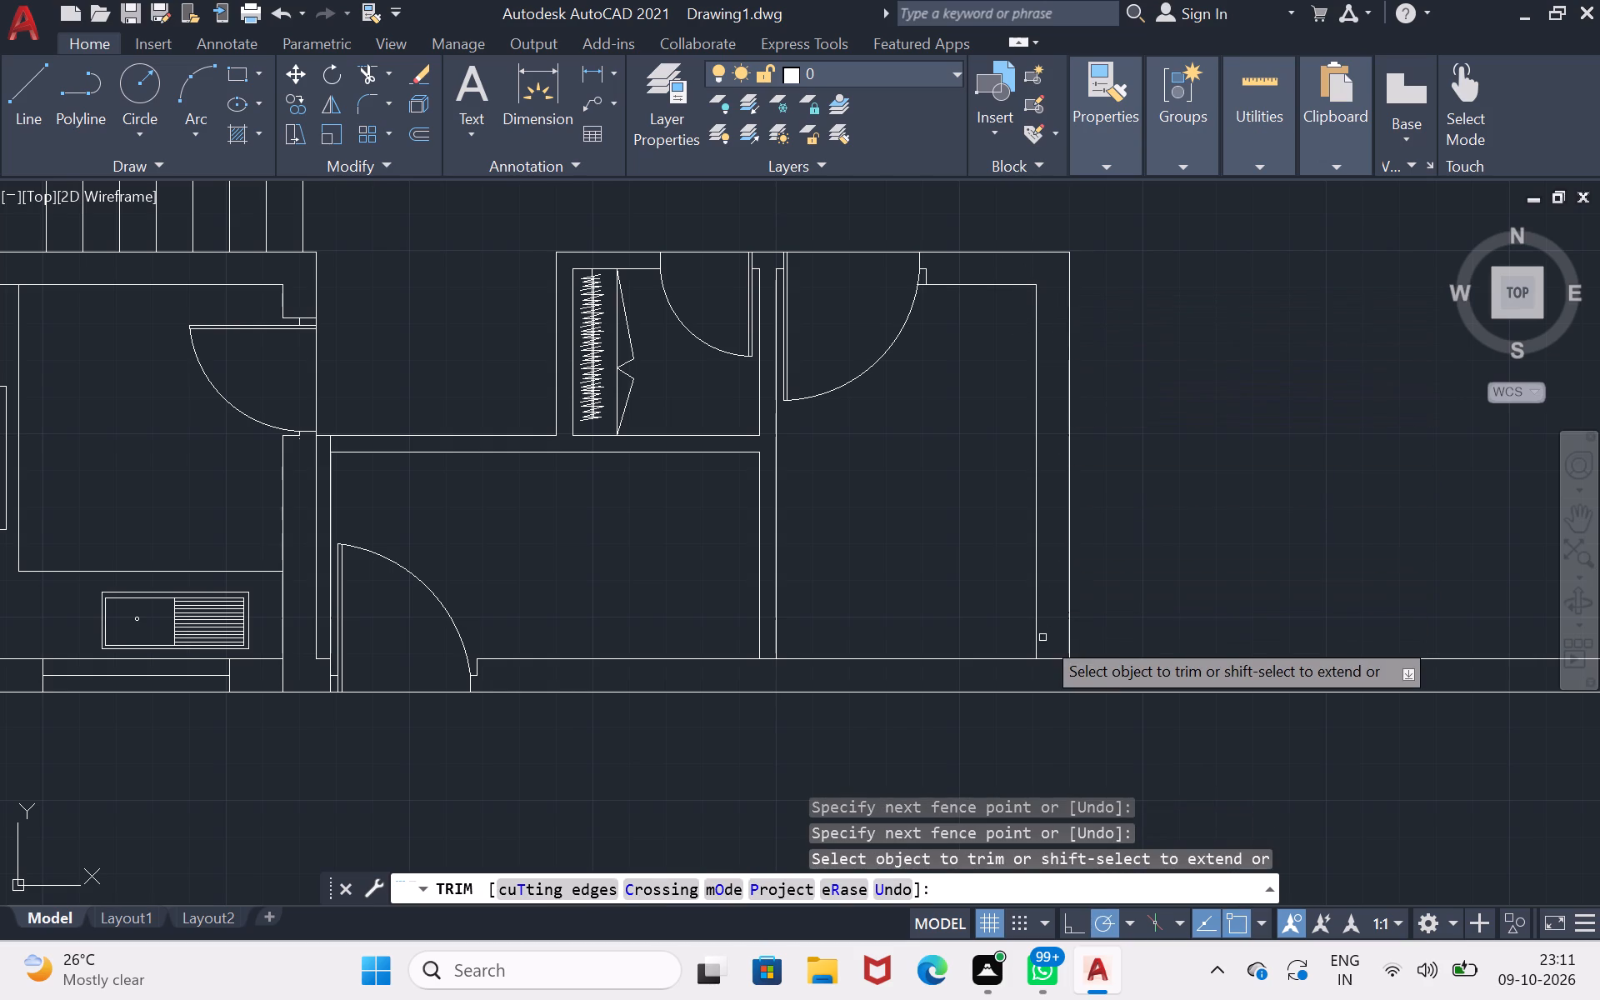
pyautogui.moveTo(1050, 634); pyautogui.dragTo(1057, 687)
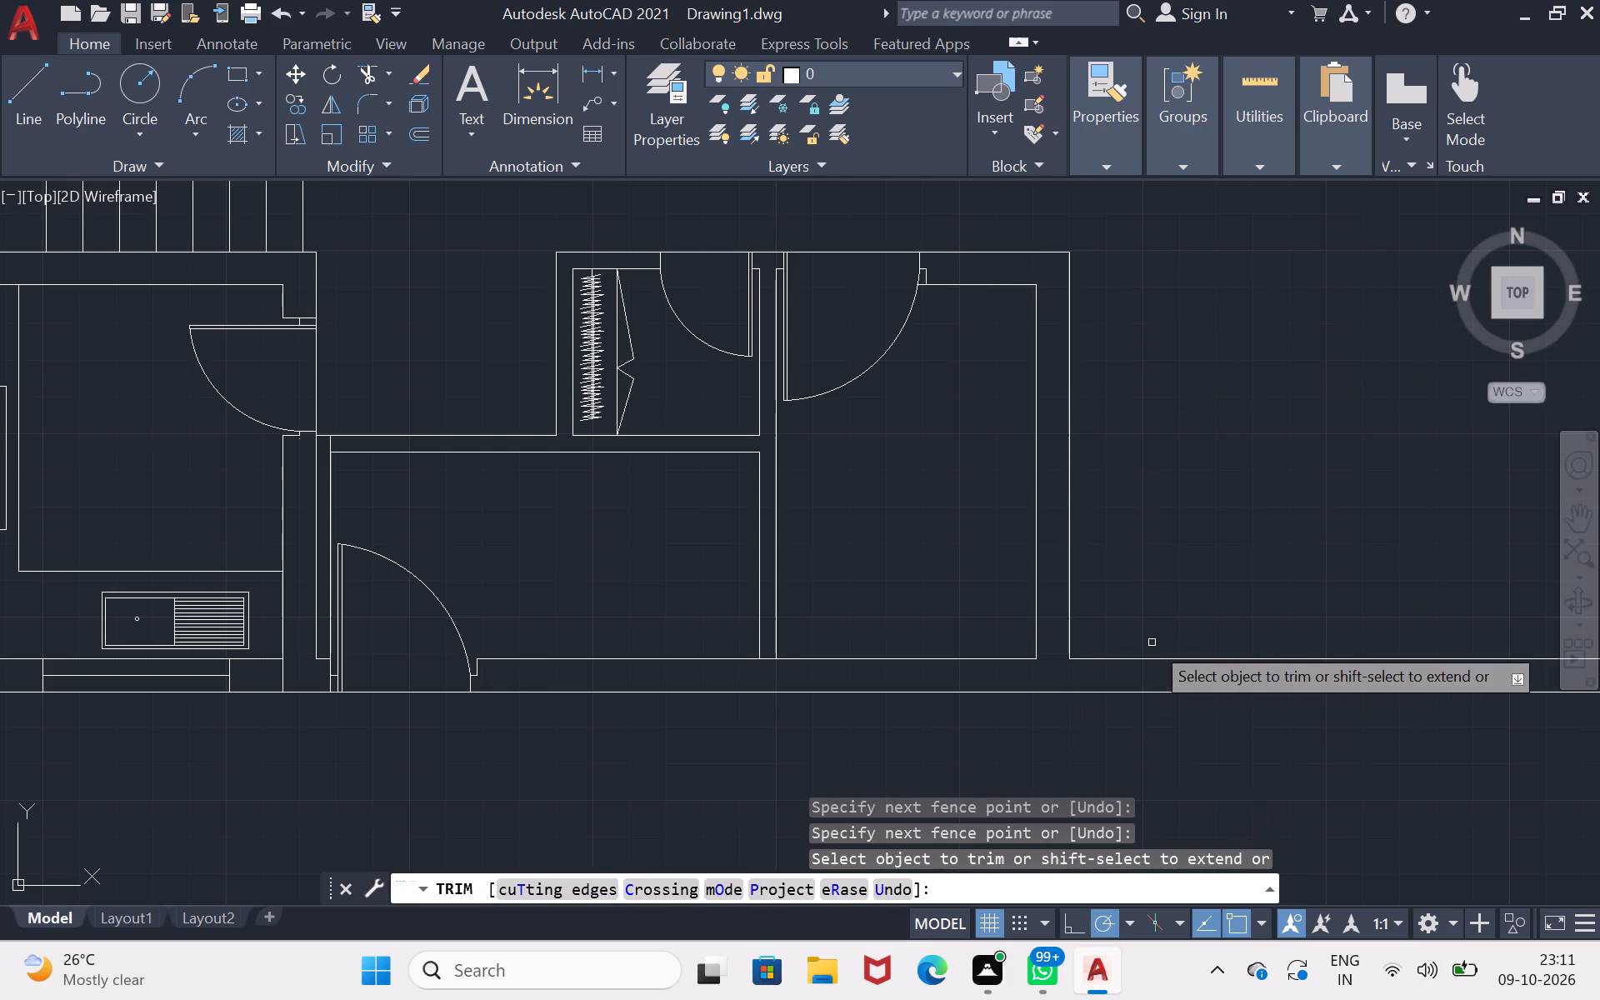
# Draw a window's west edge line across the south wall thickness, just east of the room's entry door.
pyautogui.click(1583, 515)
pyautogui.moveTo(1344, 478); pyautogui.dragTo(1256, 543)
pyautogui.scroll(-1, 1202, 418)
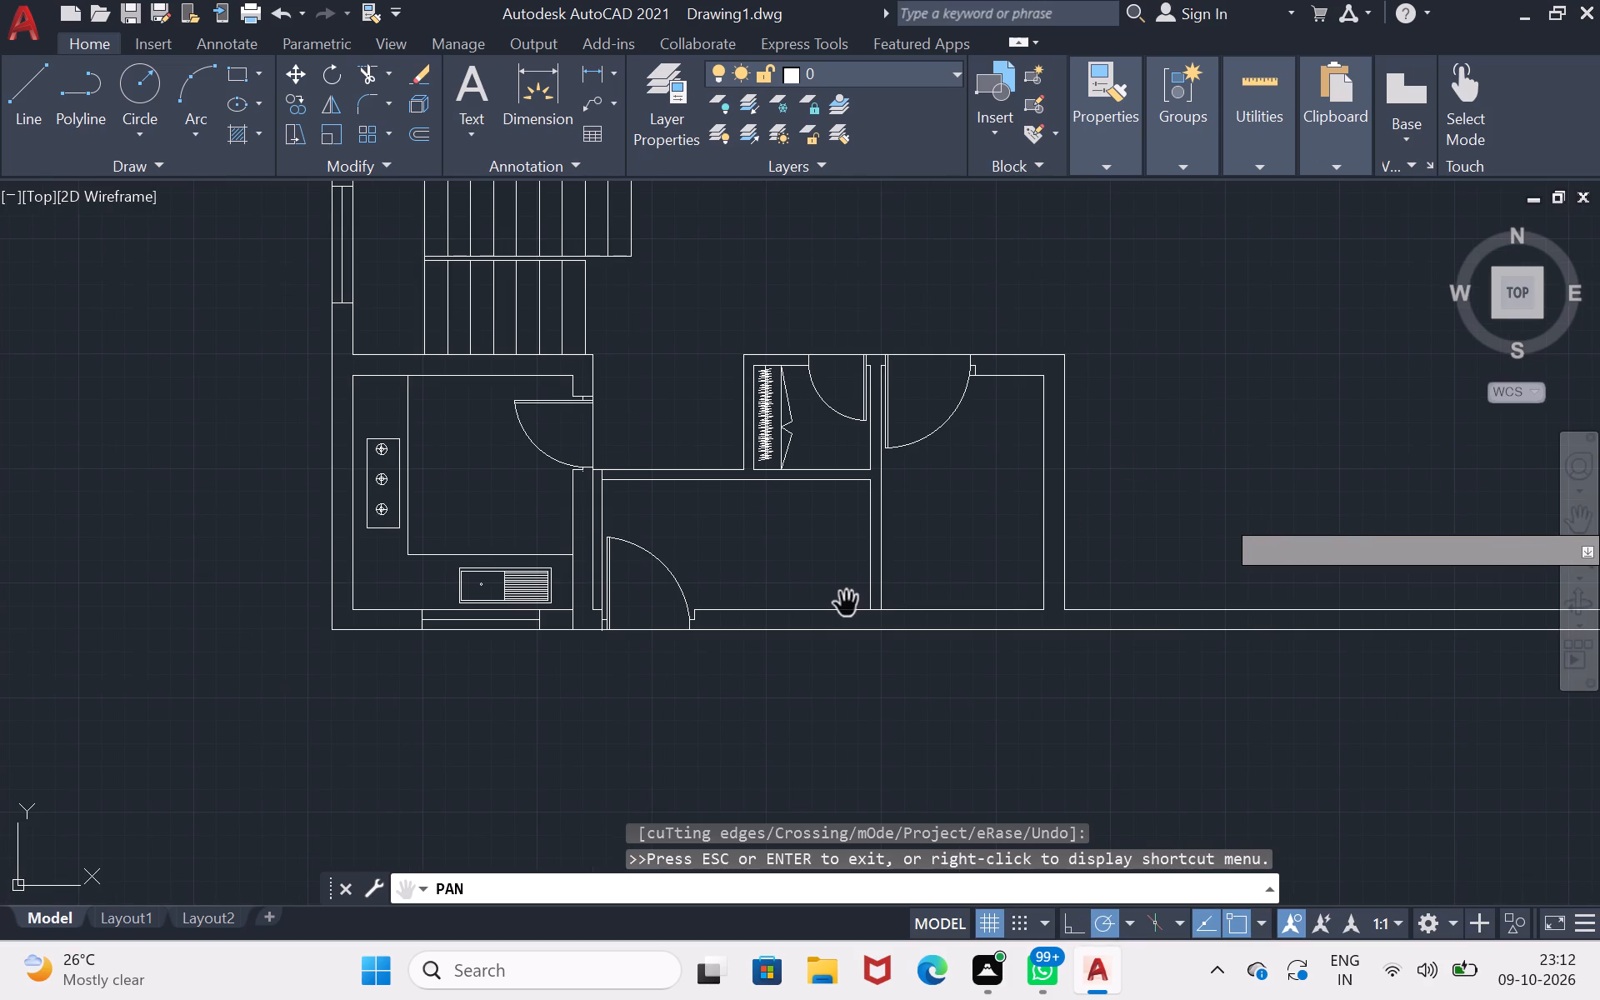
pyautogui.scroll(1, 847, 604)
pyautogui.moveTo(829, 637); pyautogui.dragTo(820, 587)
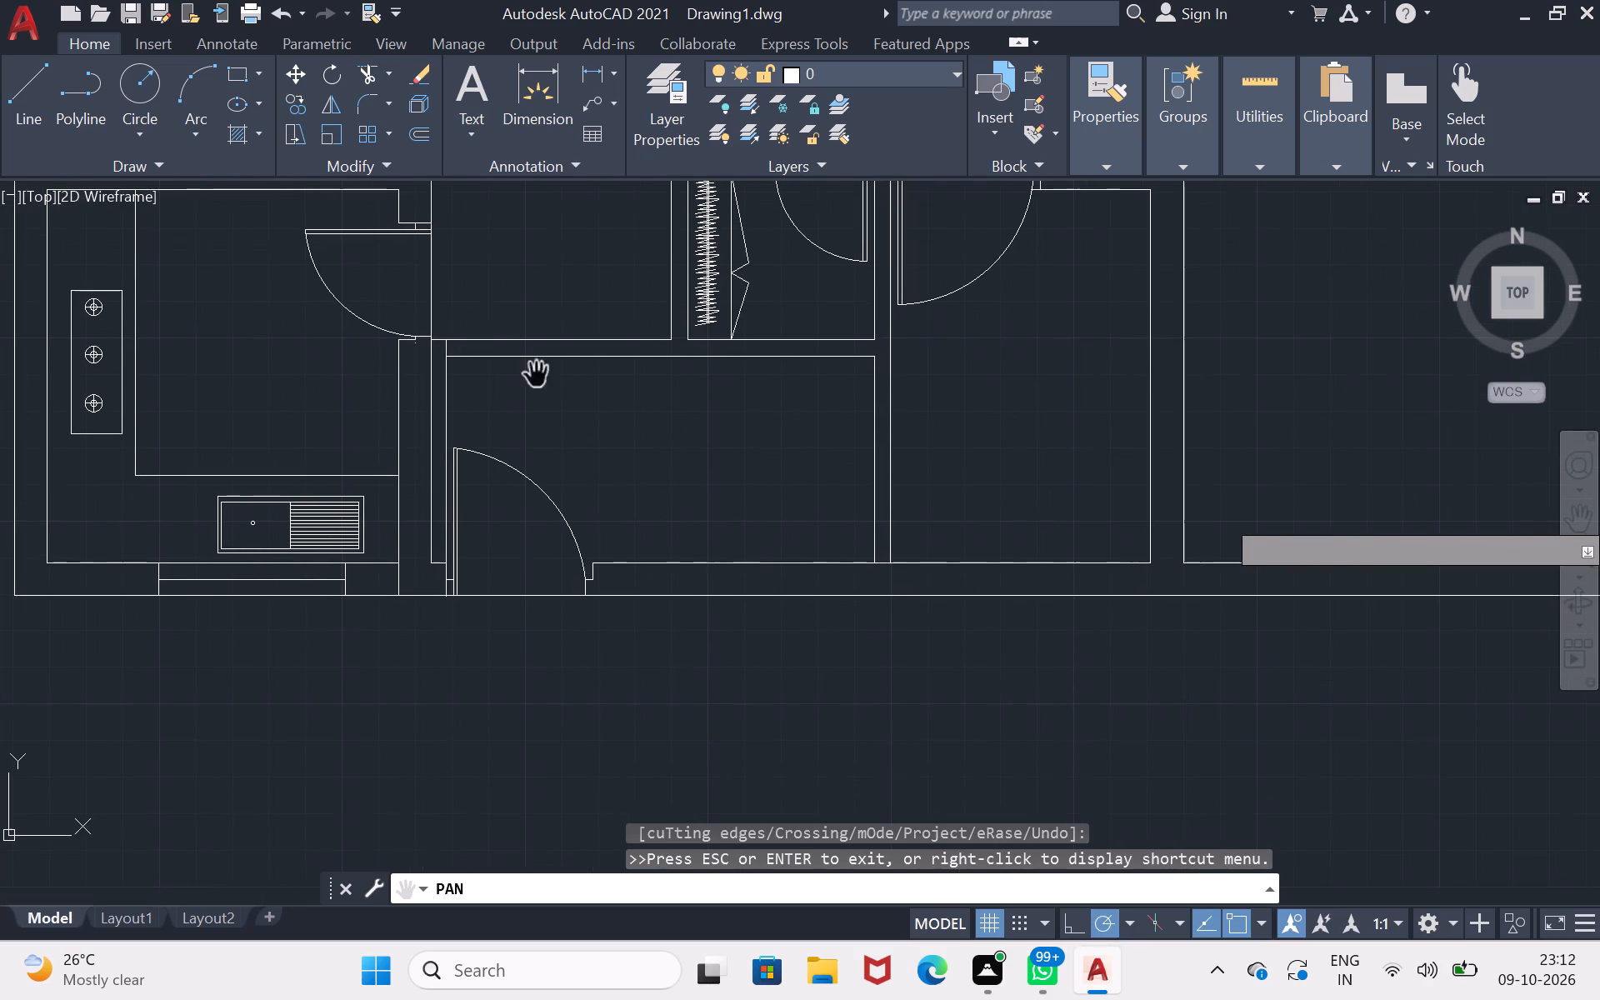
pyautogui.doubleClick(21, 97)
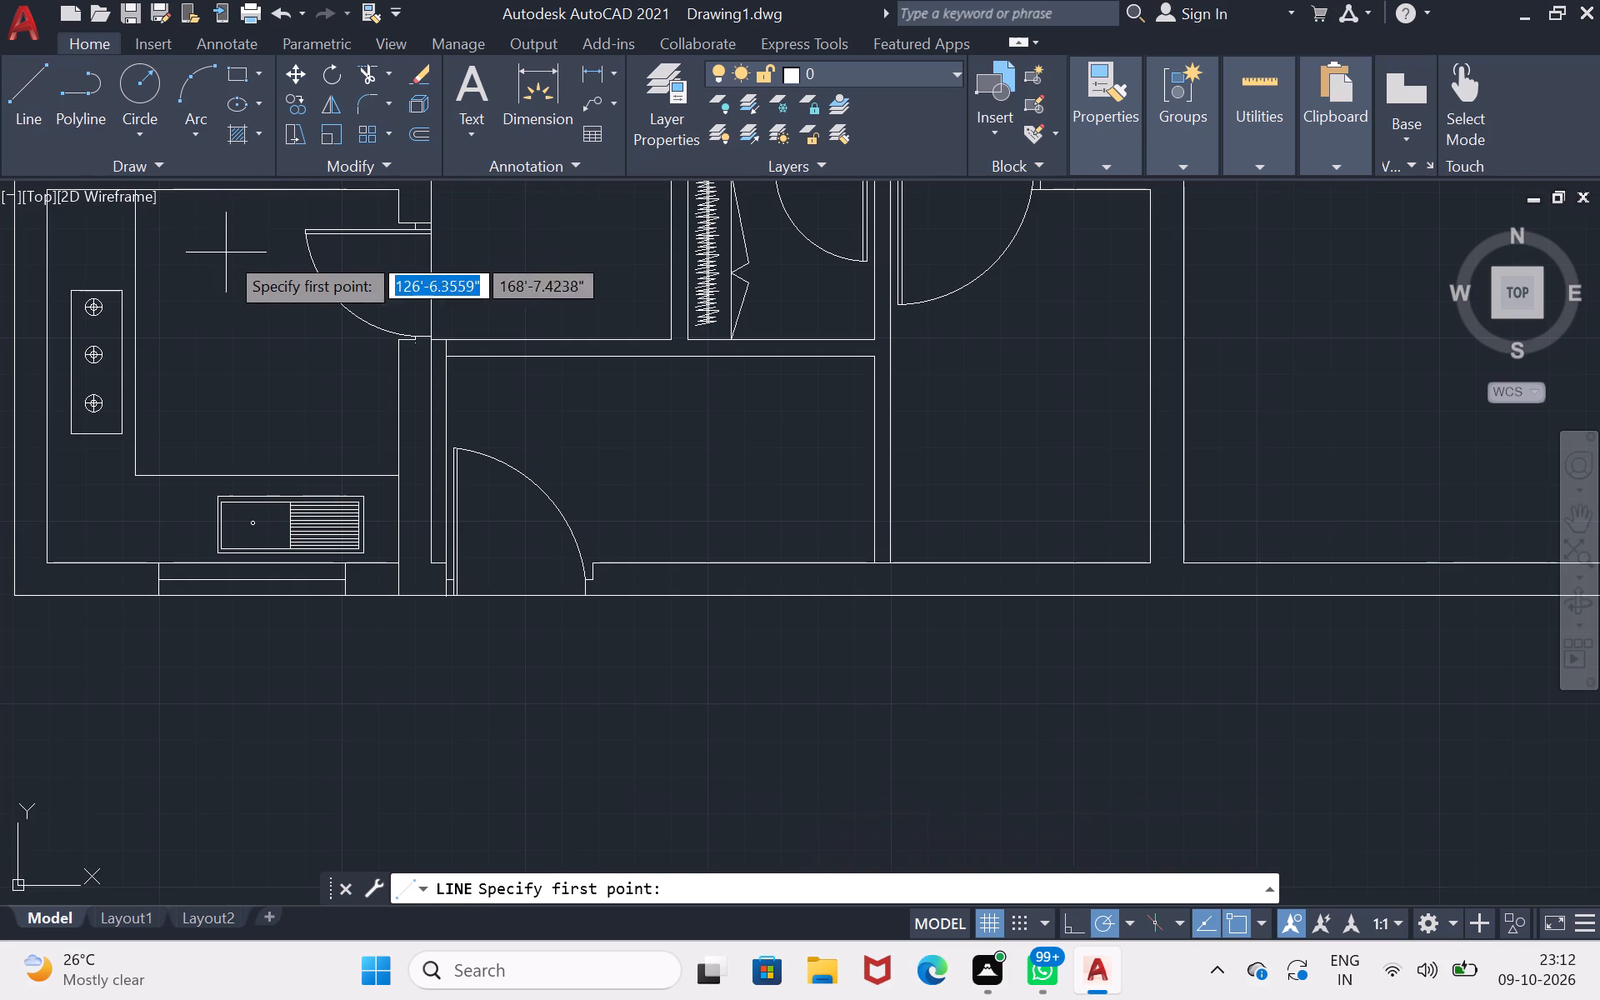
pyautogui.click(634, 563)
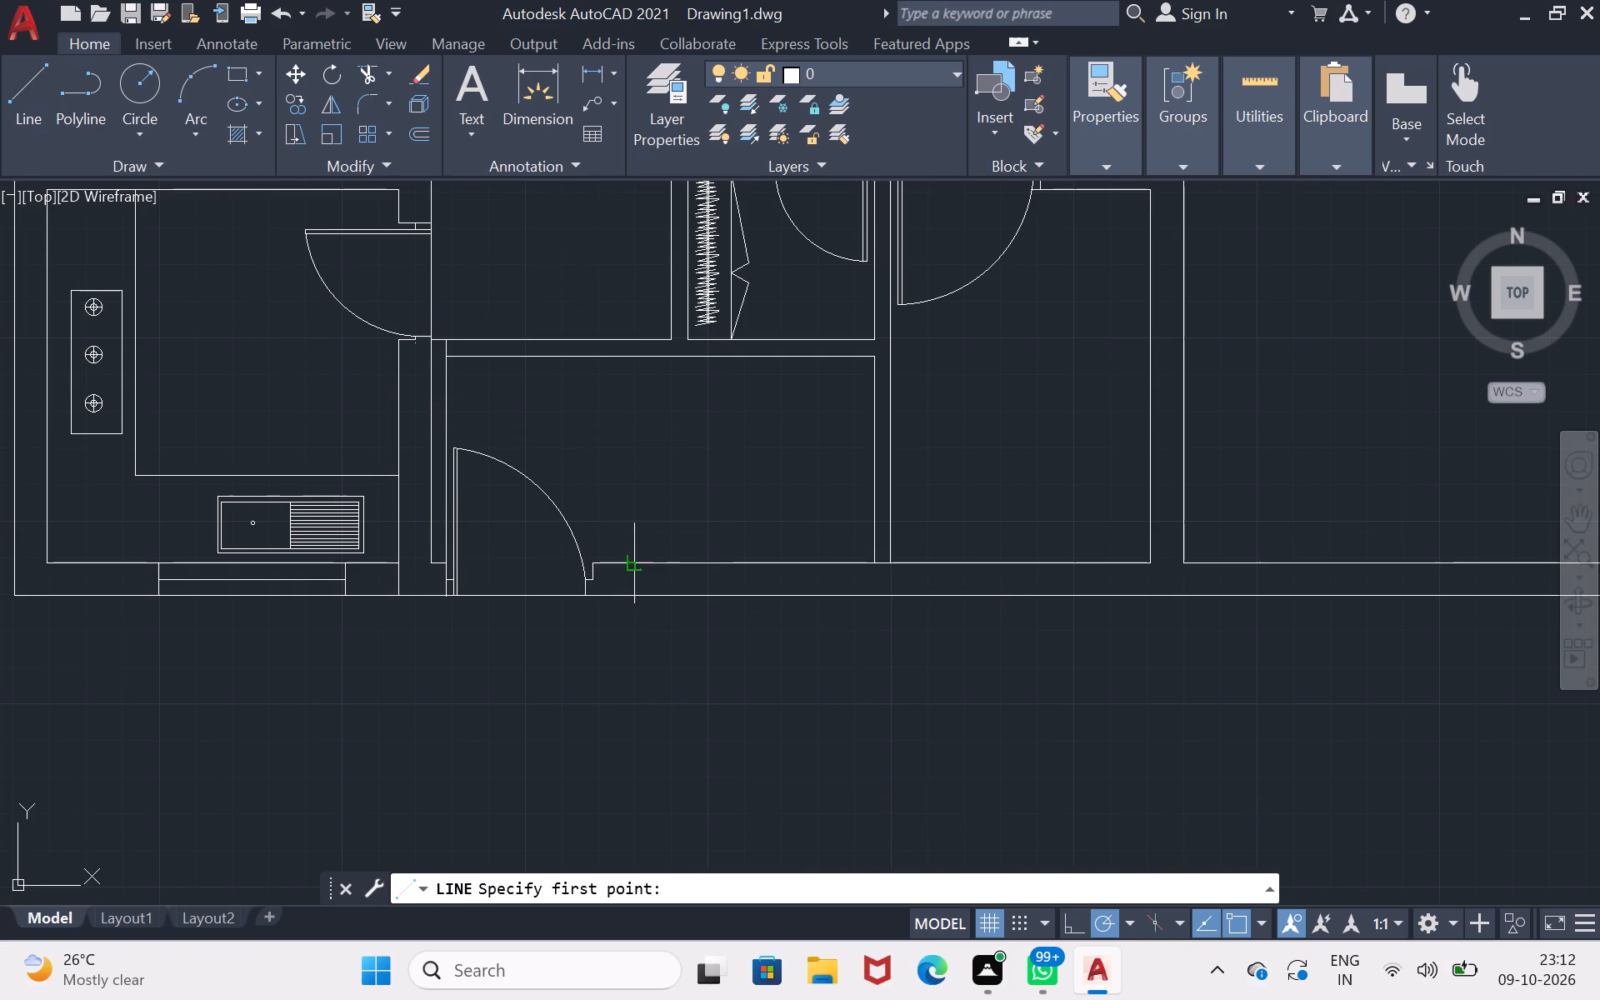
pyautogui.click(632, 602)
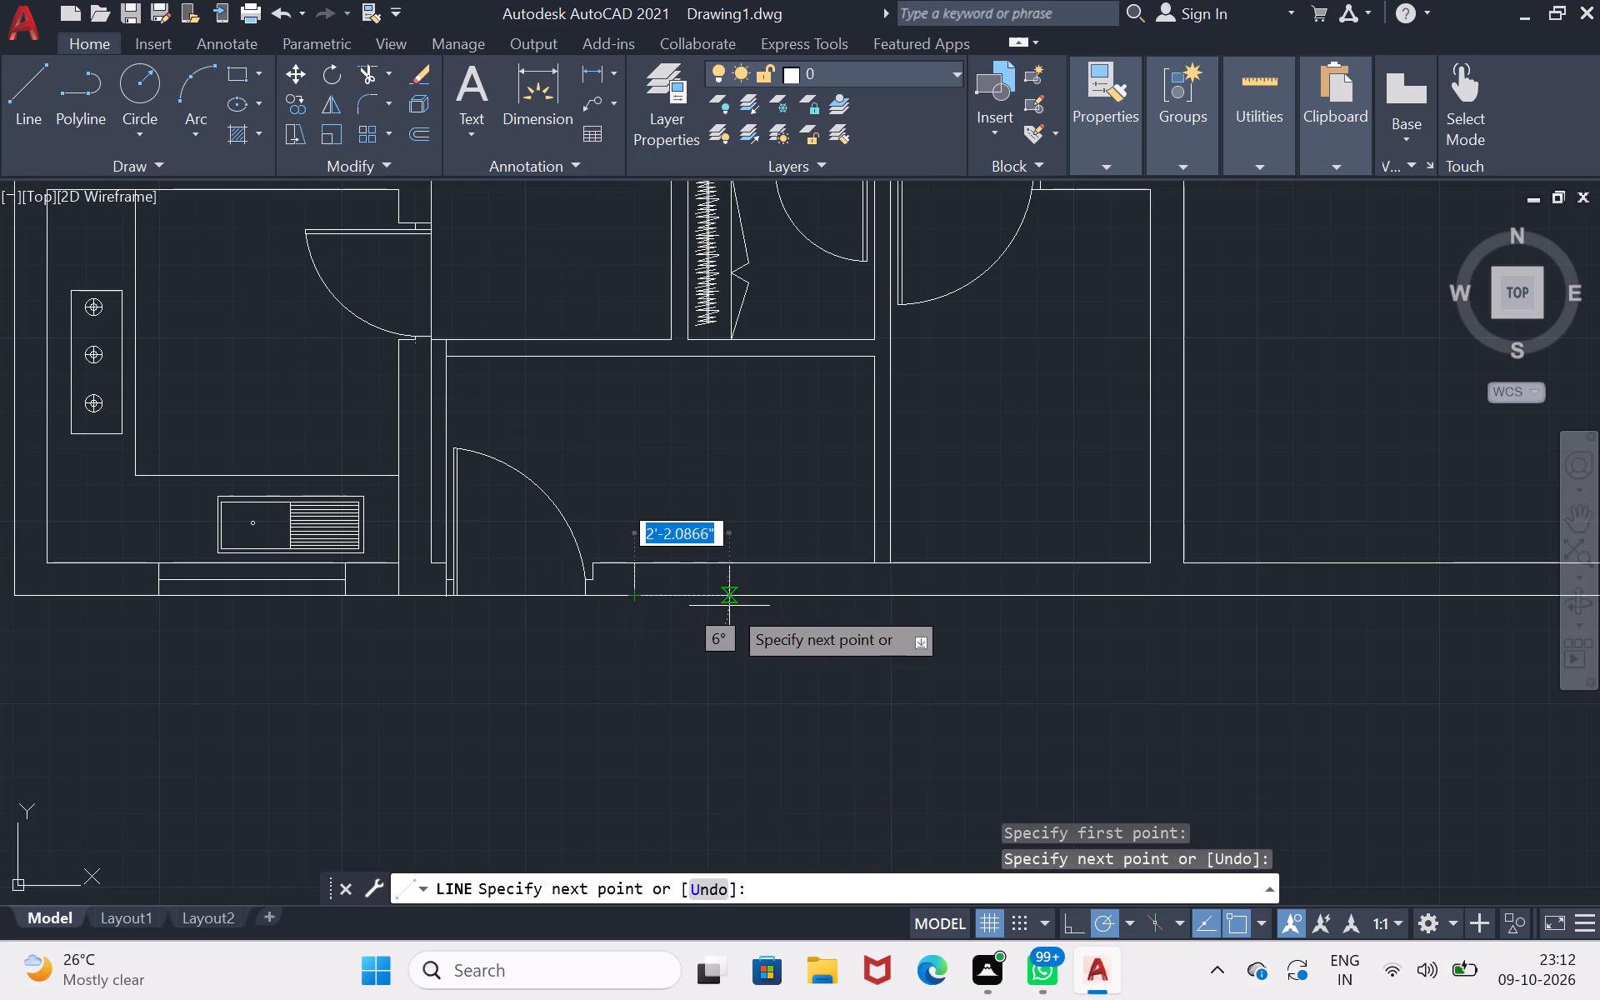
pyautogui.press('Return')
# Draw a 4'3" window centre line eastward from the west edge's midpoint and an east edge line across the south wall.
pyautogui.scroll(2, 718, 582)
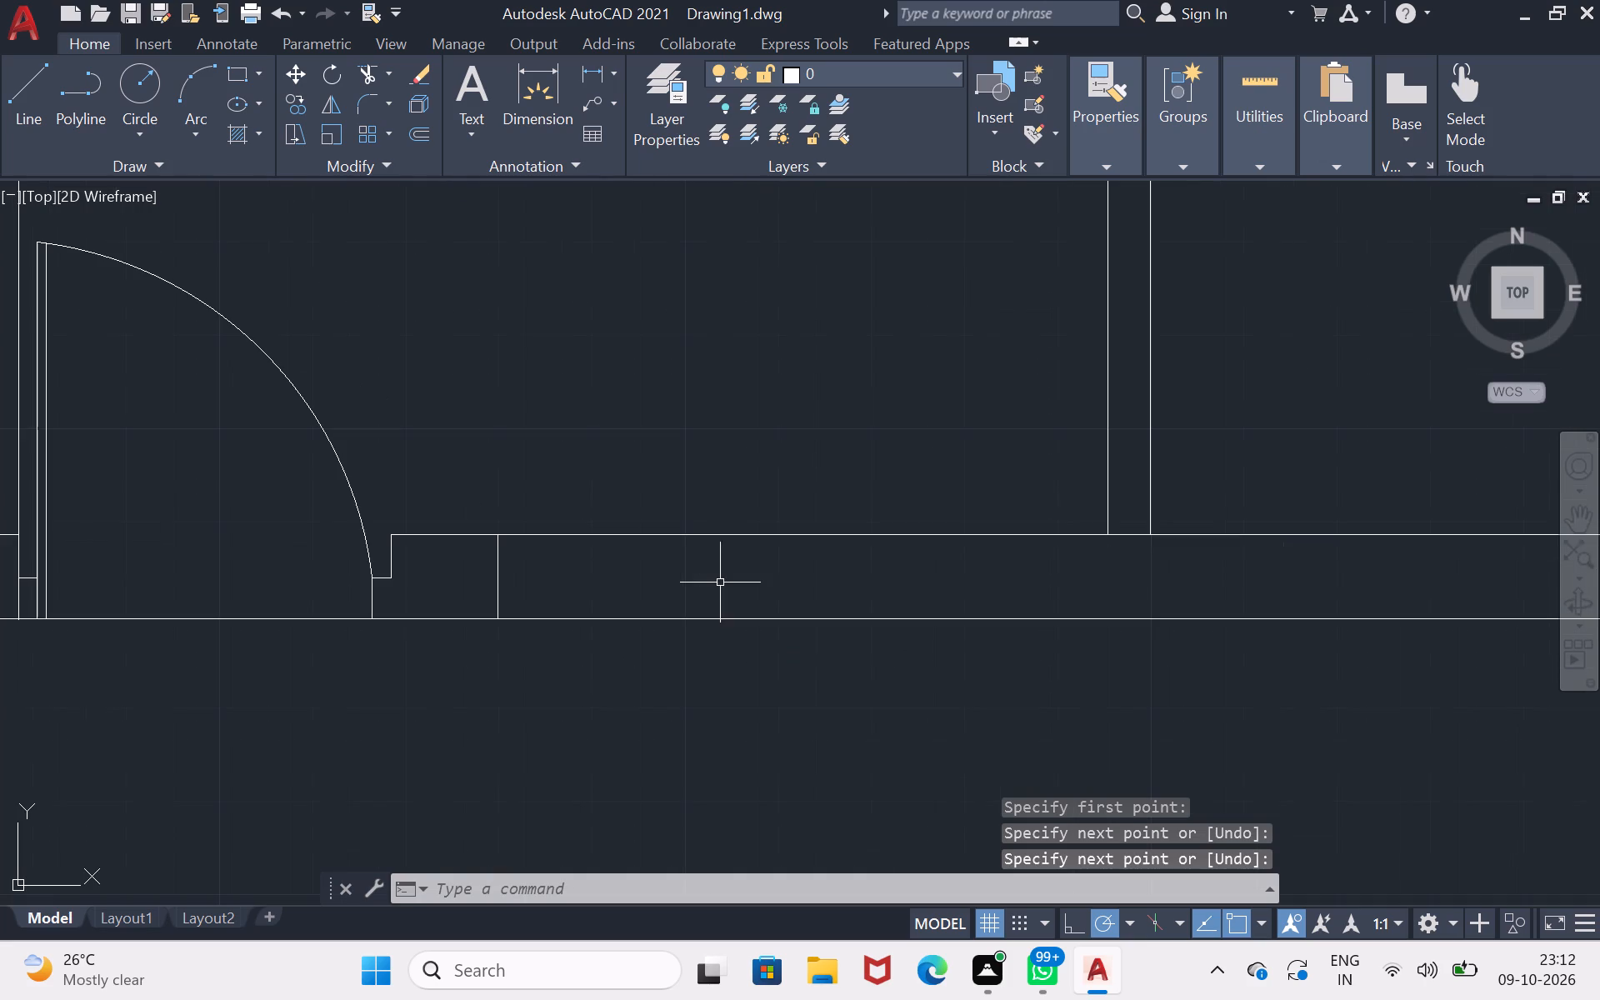
pyautogui.press('Return')
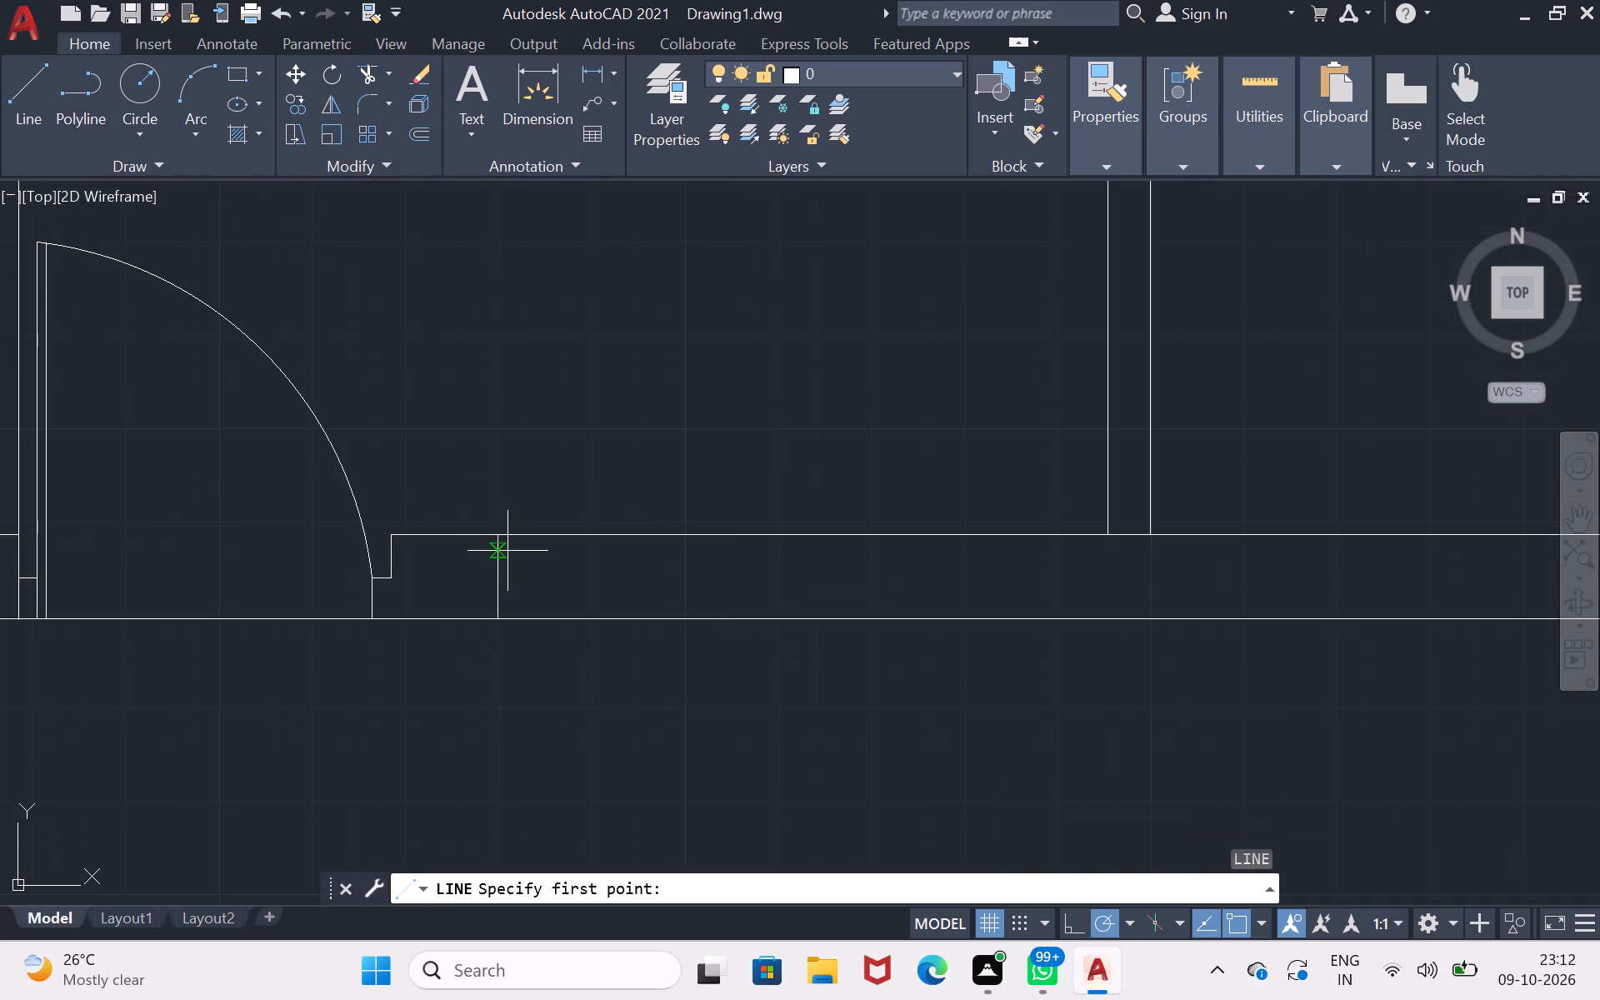
pyautogui.click(507, 579)
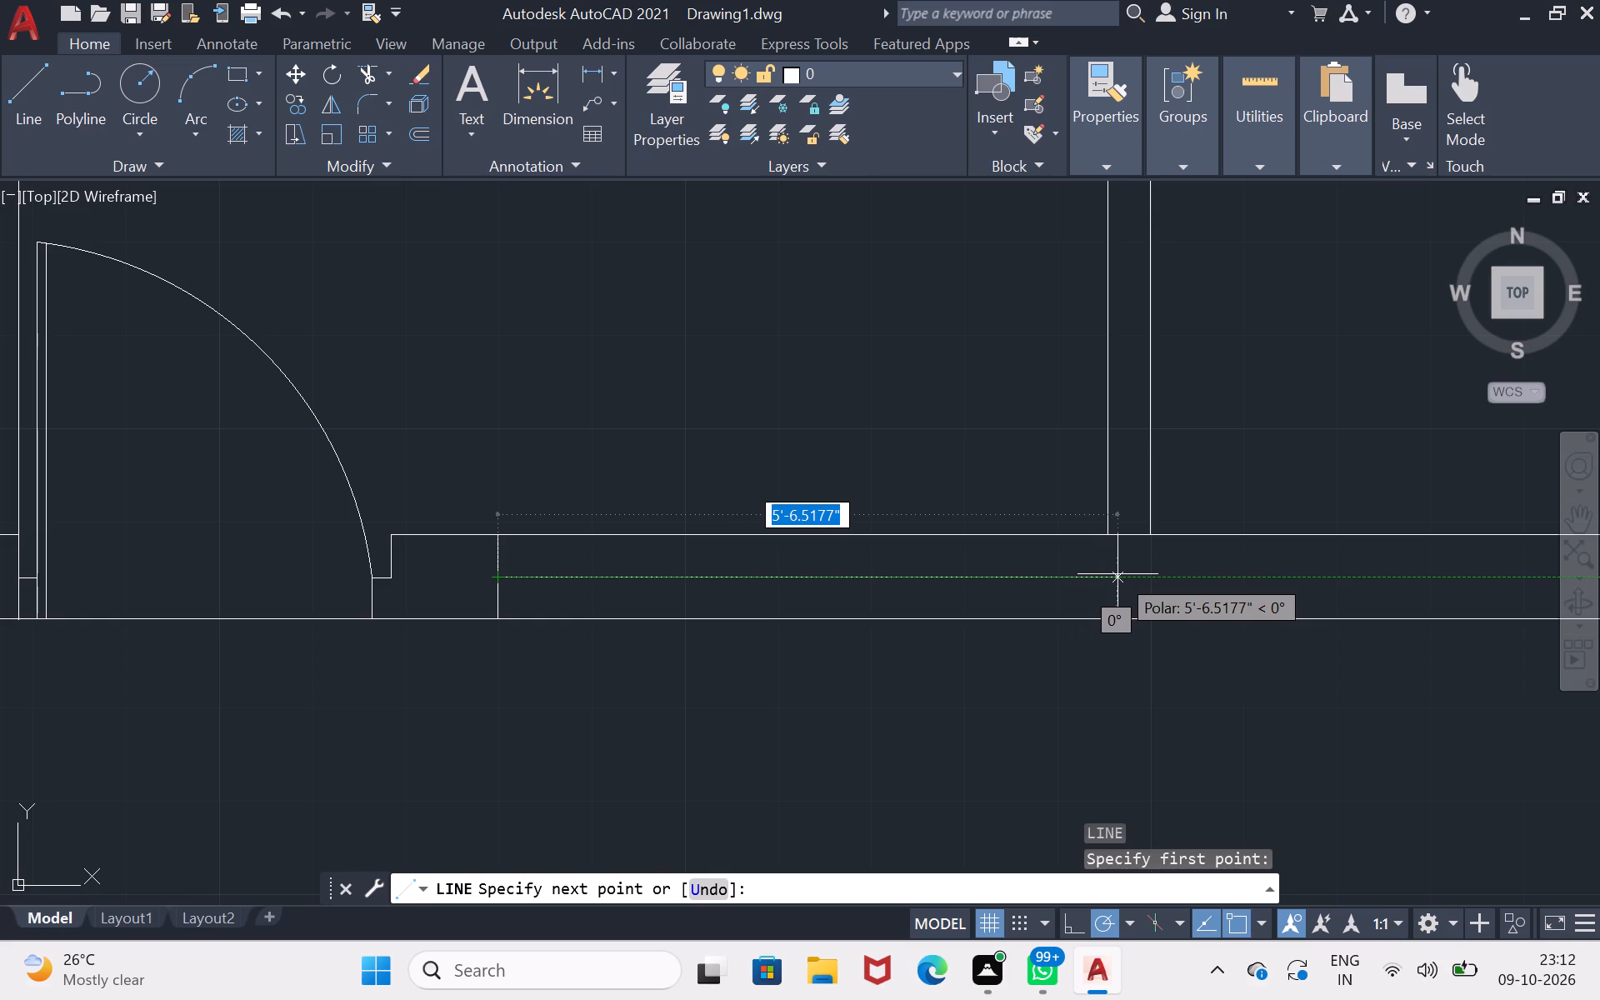
pyautogui.write("4'")
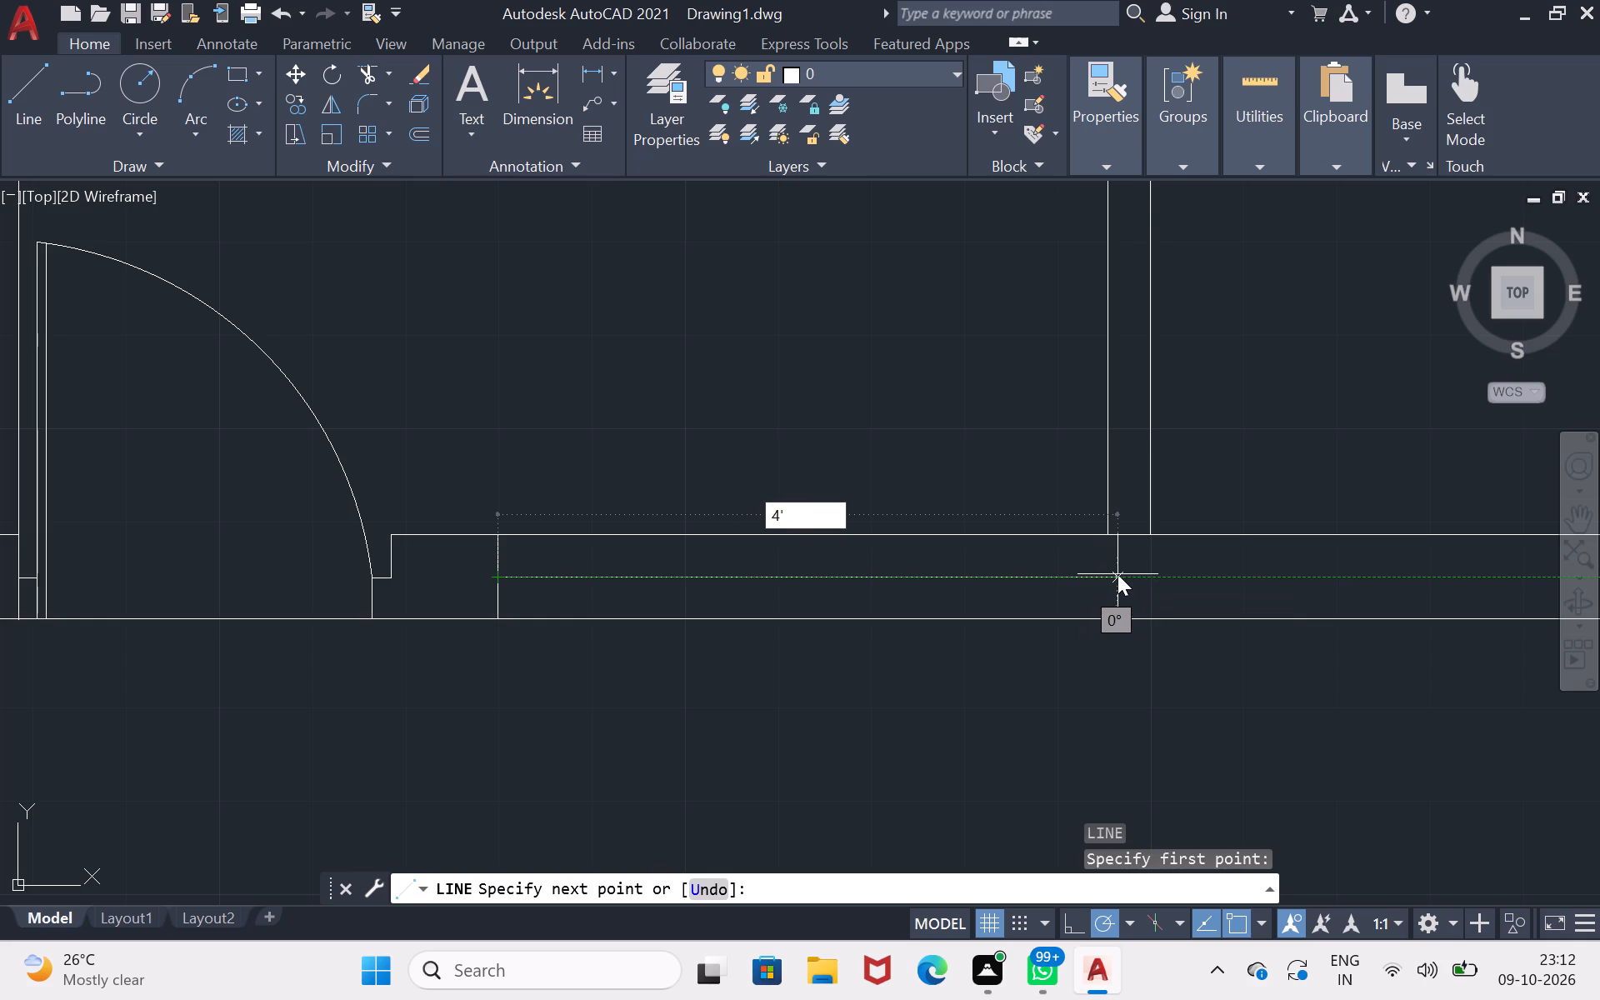
pyautogui.press('3')
pyautogui.hotkey('shift', '"')
pyautogui.press('Return')
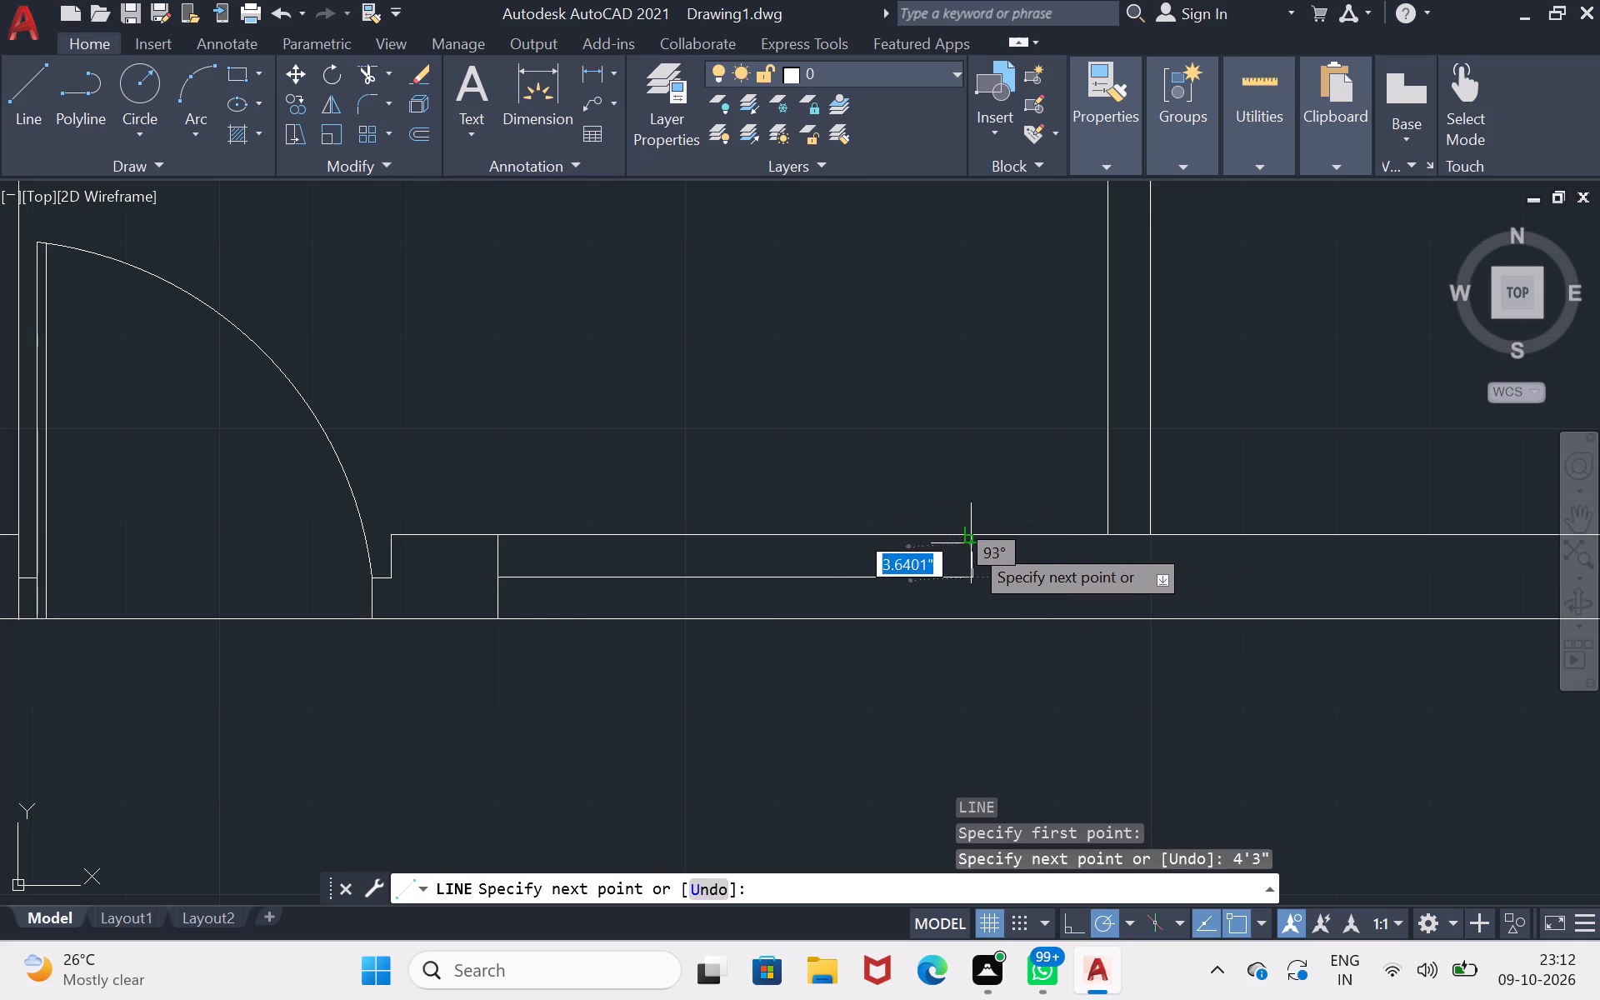
pyautogui.click(973, 532)
pyautogui.click(975, 621)
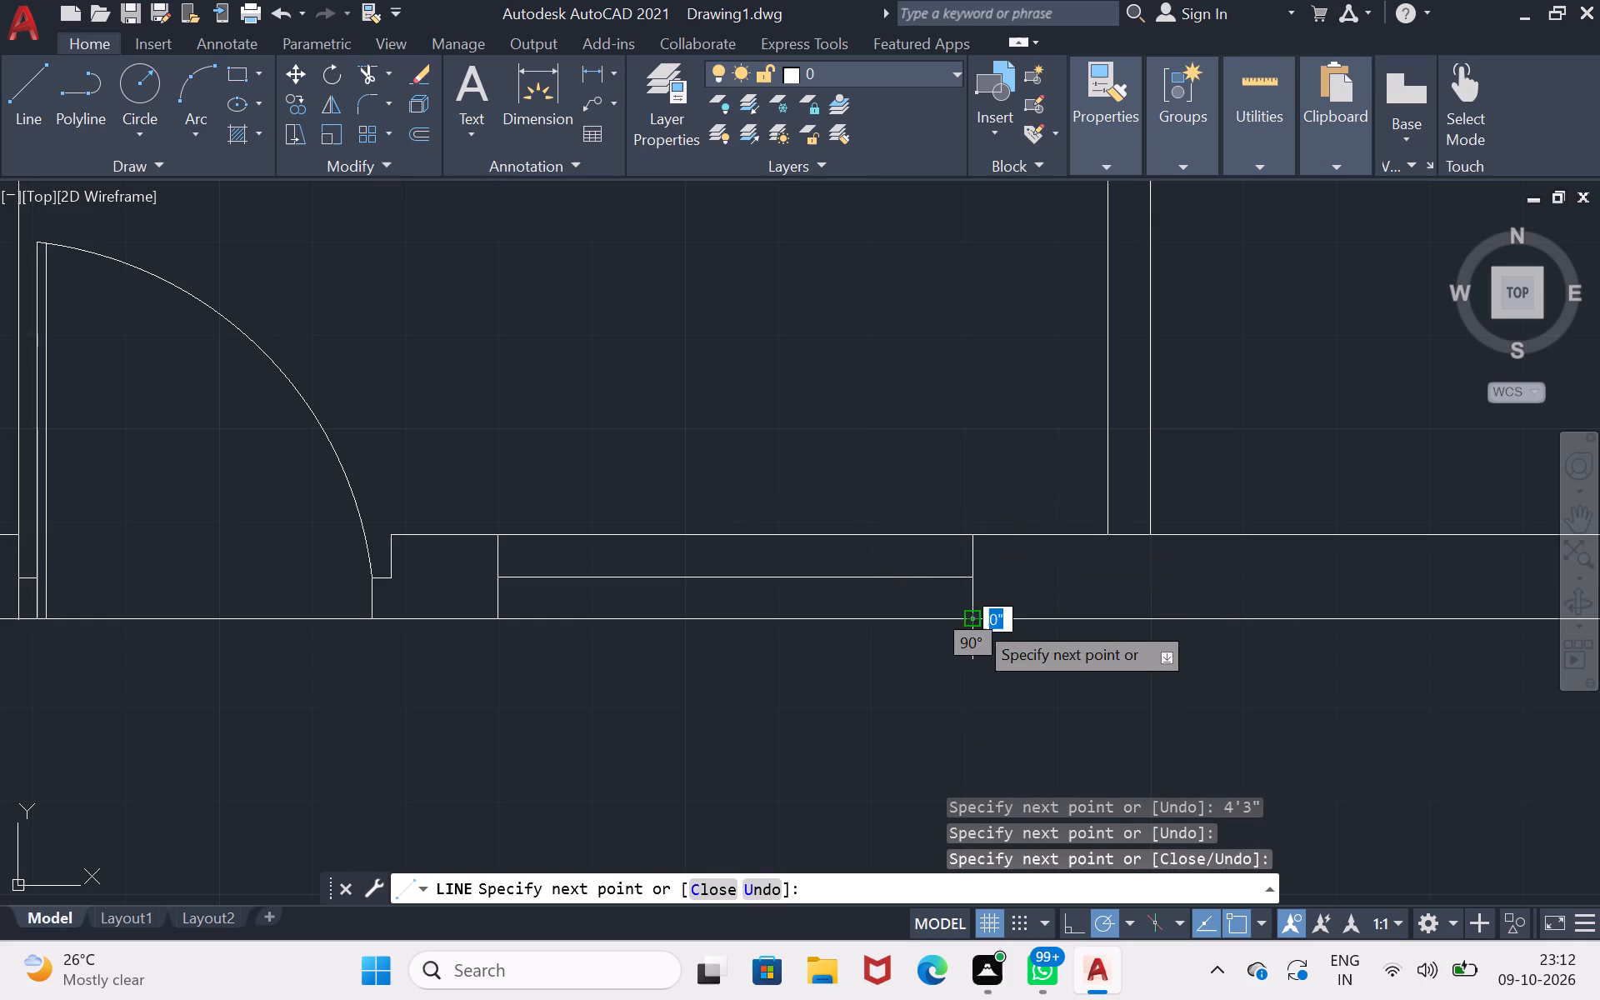
# Draw a window's west edge line across the 9" south wall of the 6'6" wide room.
pyautogui.press('Return')
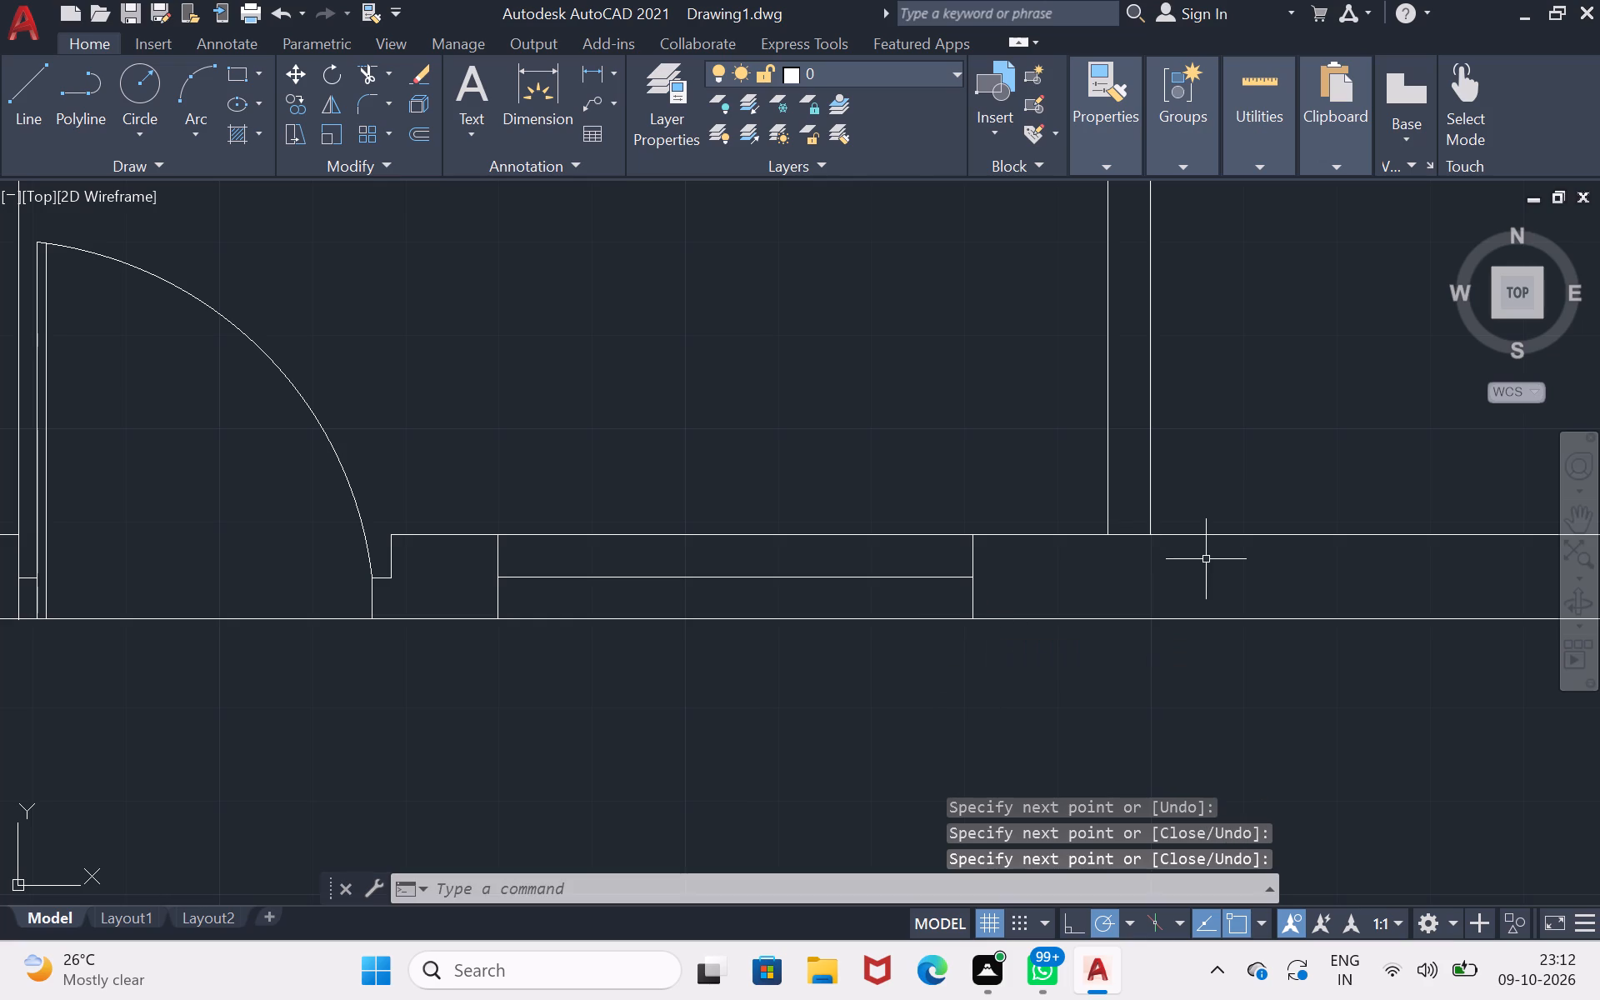
pyautogui.scroll(-1, 1206, 559)
pyautogui.click(1587, 512)
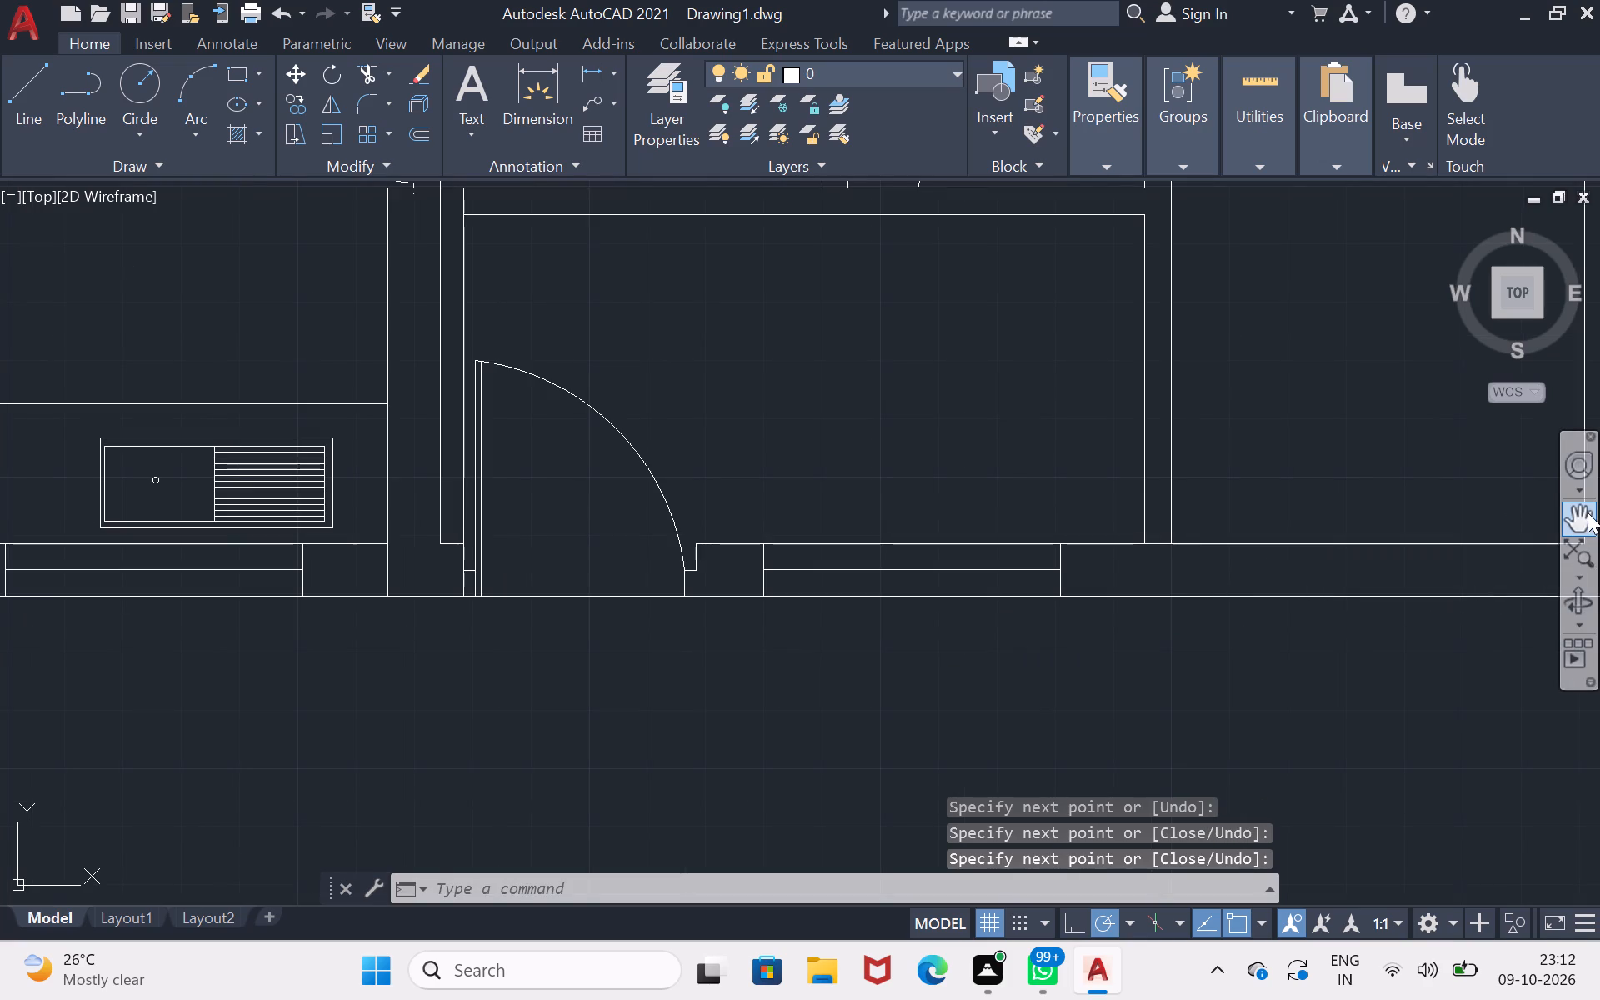
pyautogui.moveTo(1274, 439); pyautogui.dragTo(490, 621)
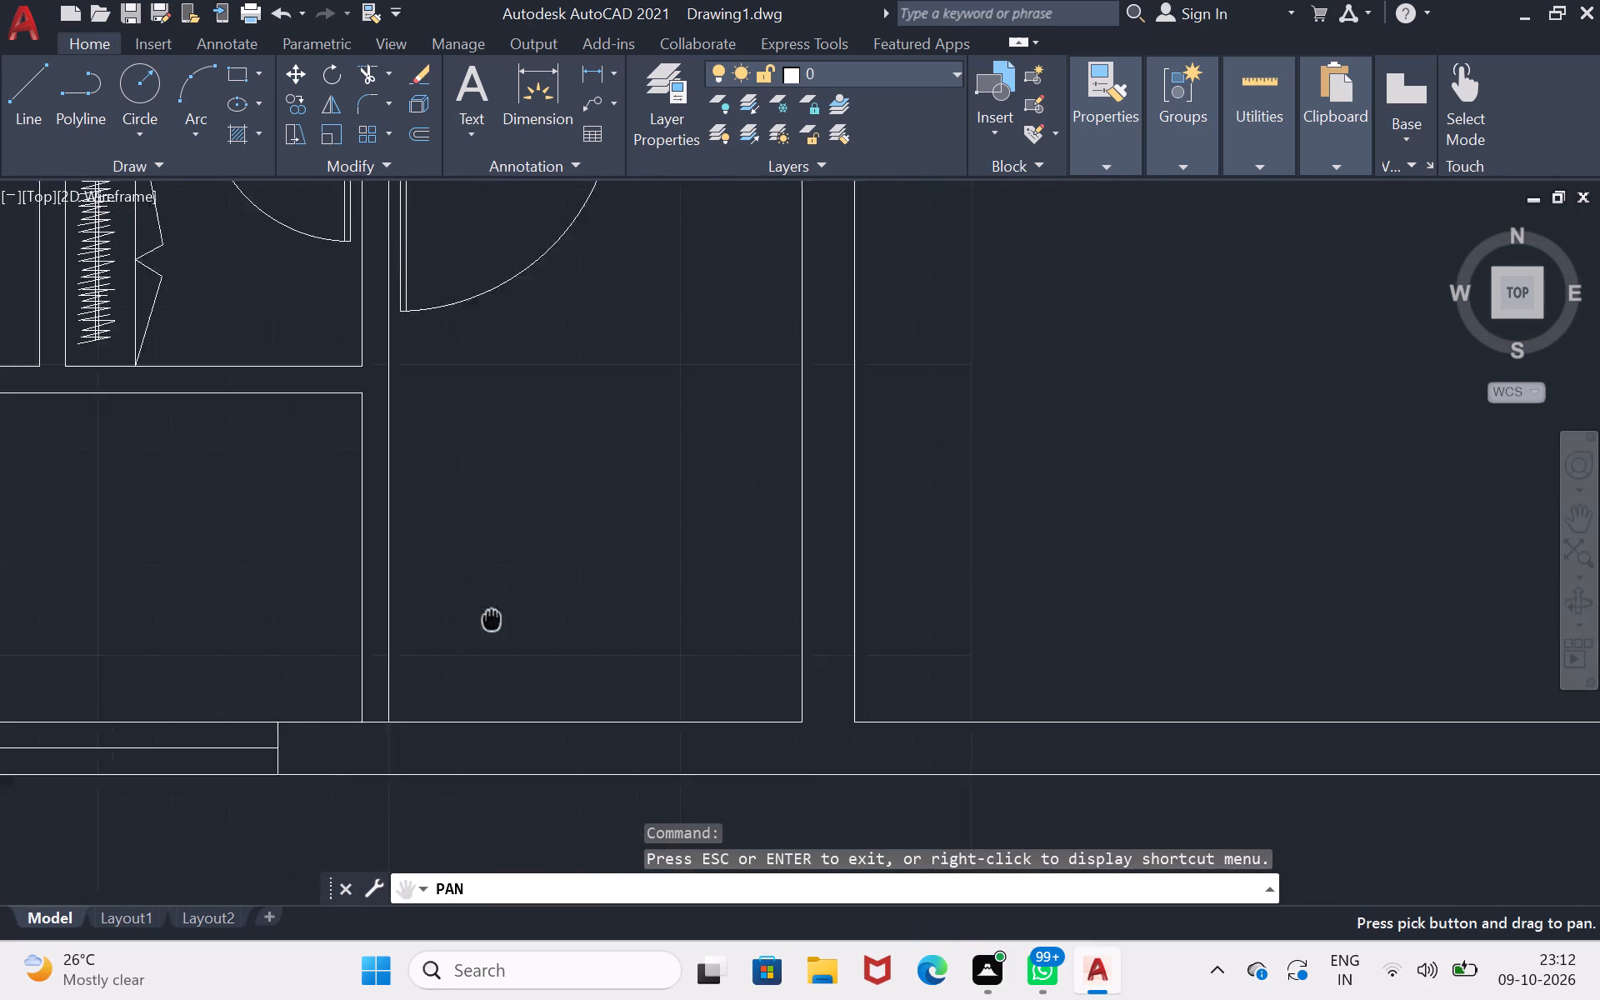
pyautogui.moveTo(490, 621); pyautogui.dragTo(436, 717)
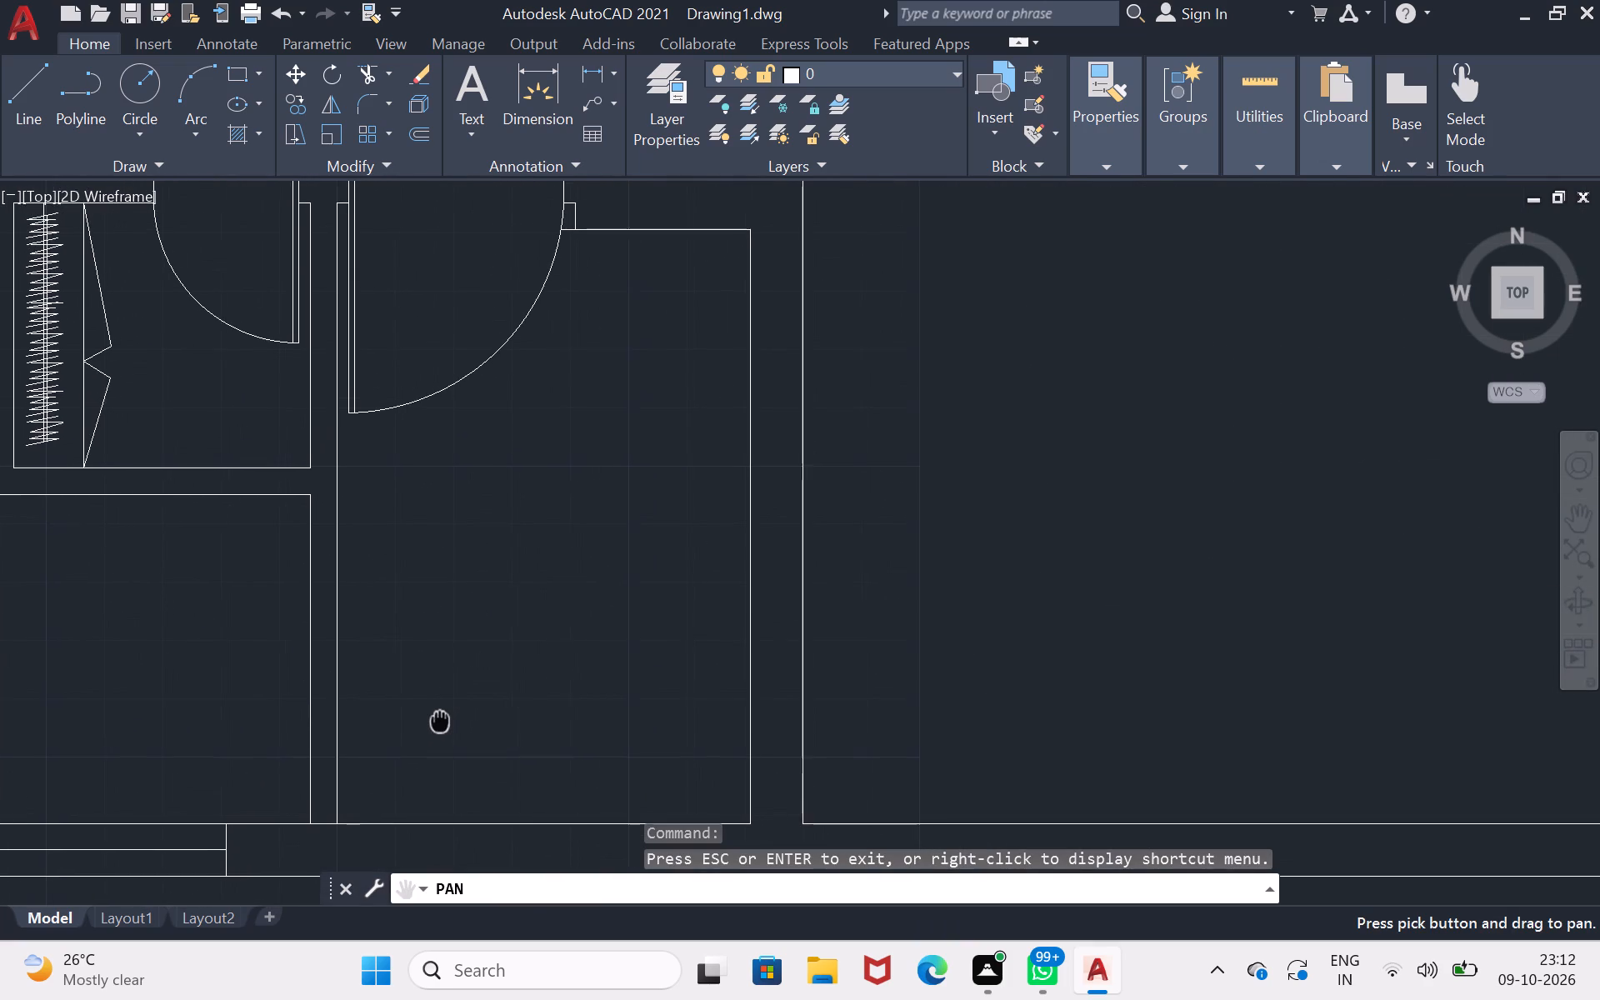
pyautogui.moveTo(436, 717); pyautogui.dragTo(297, 525)
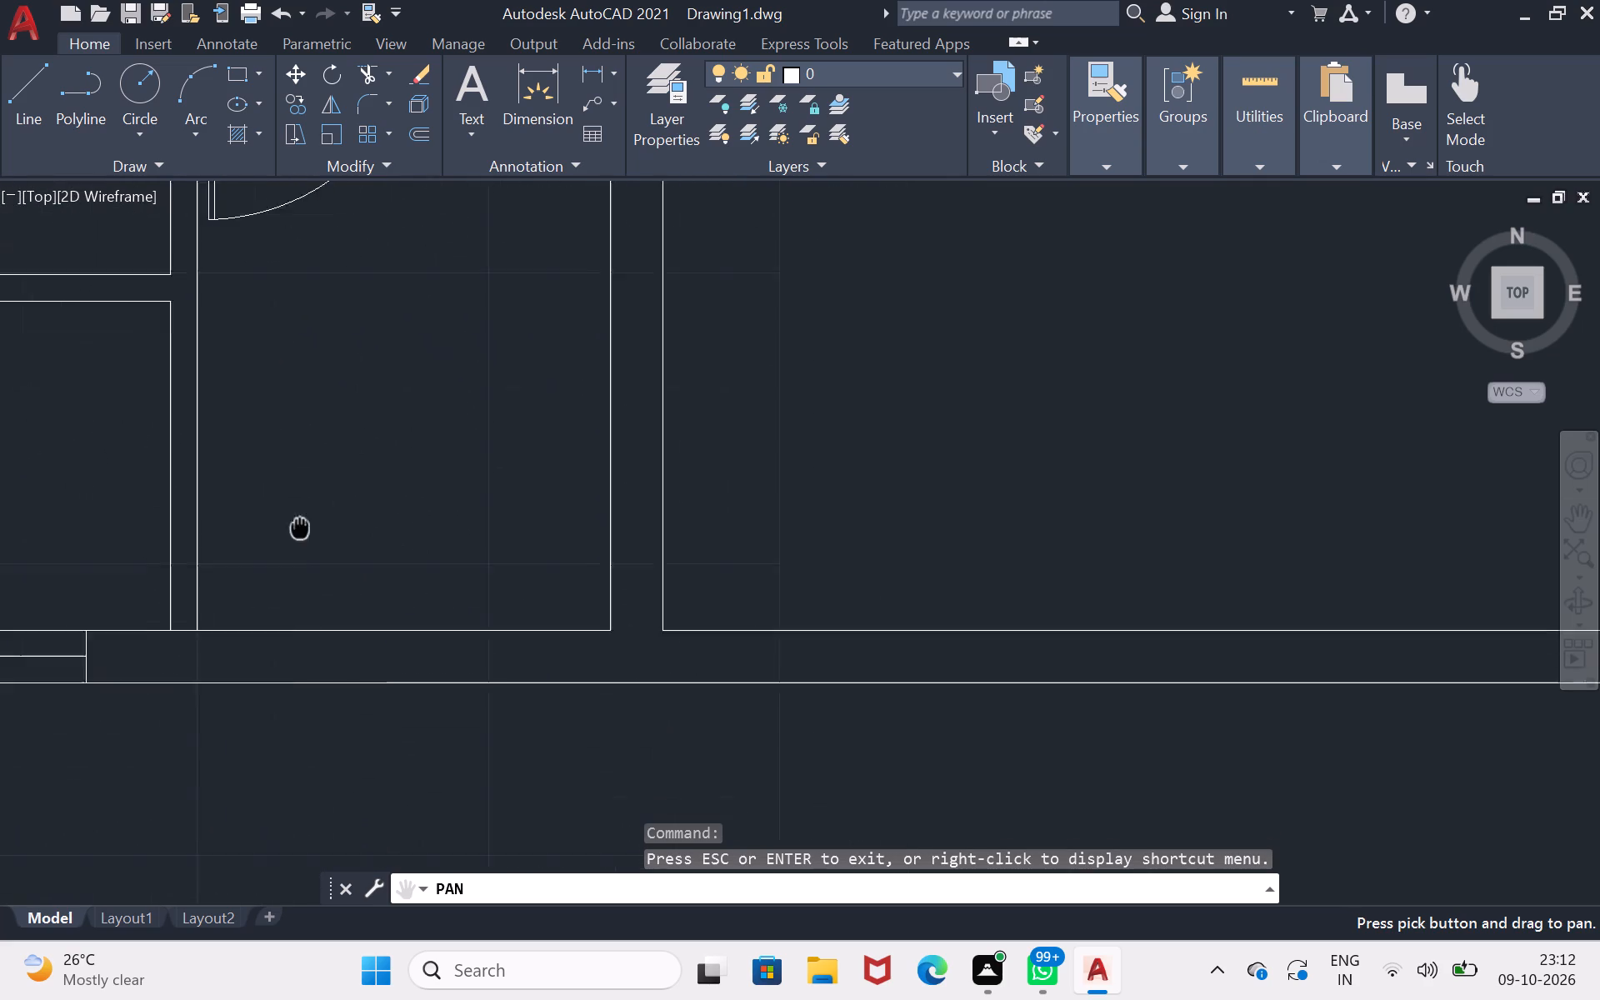
pyautogui.moveTo(297, 525); pyautogui.dragTo(267, 590)
pyautogui.click(25, 90)
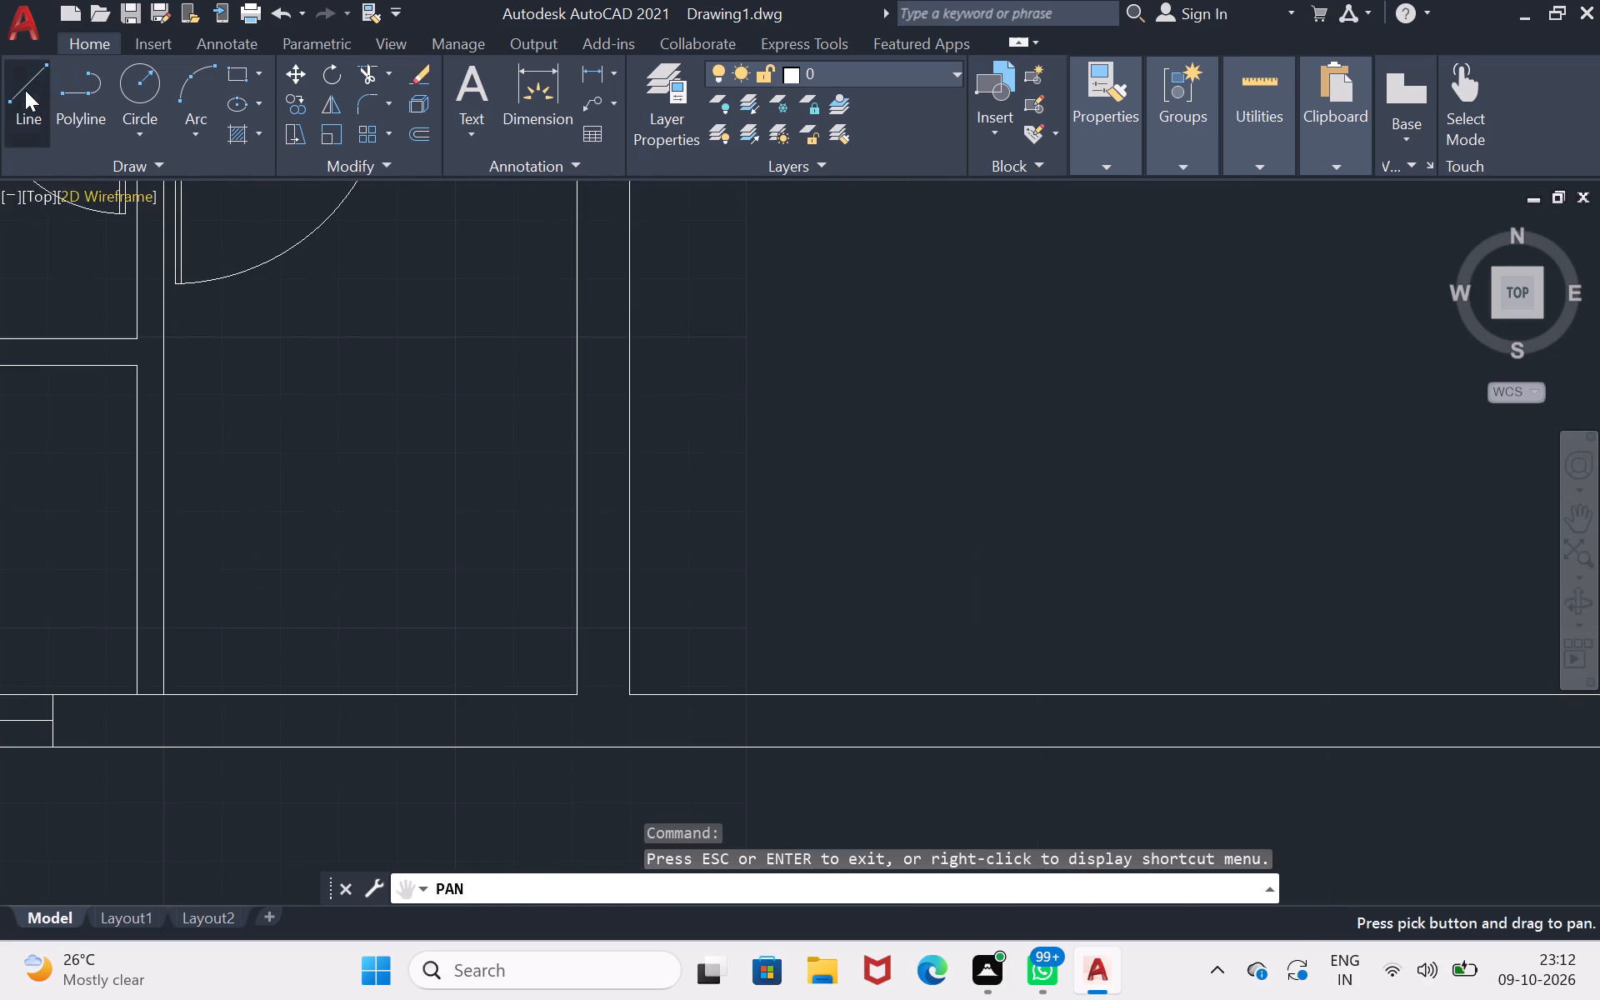
pyautogui.click(283, 697)
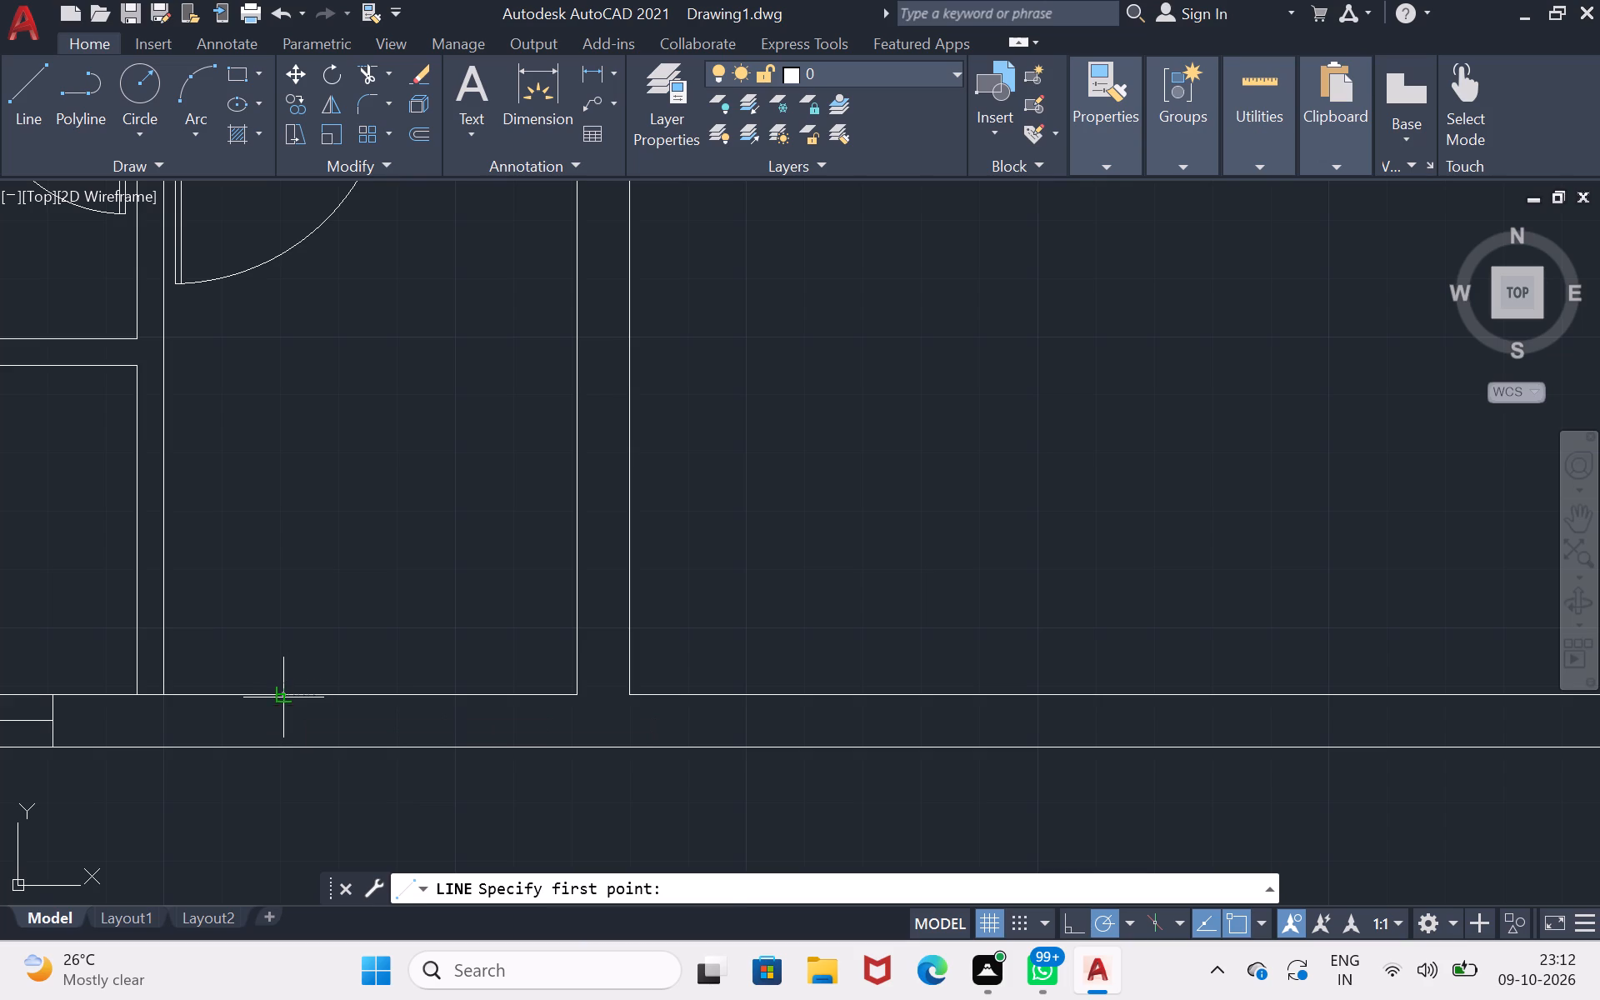
pyautogui.click(285, 747)
pyautogui.press('Return')
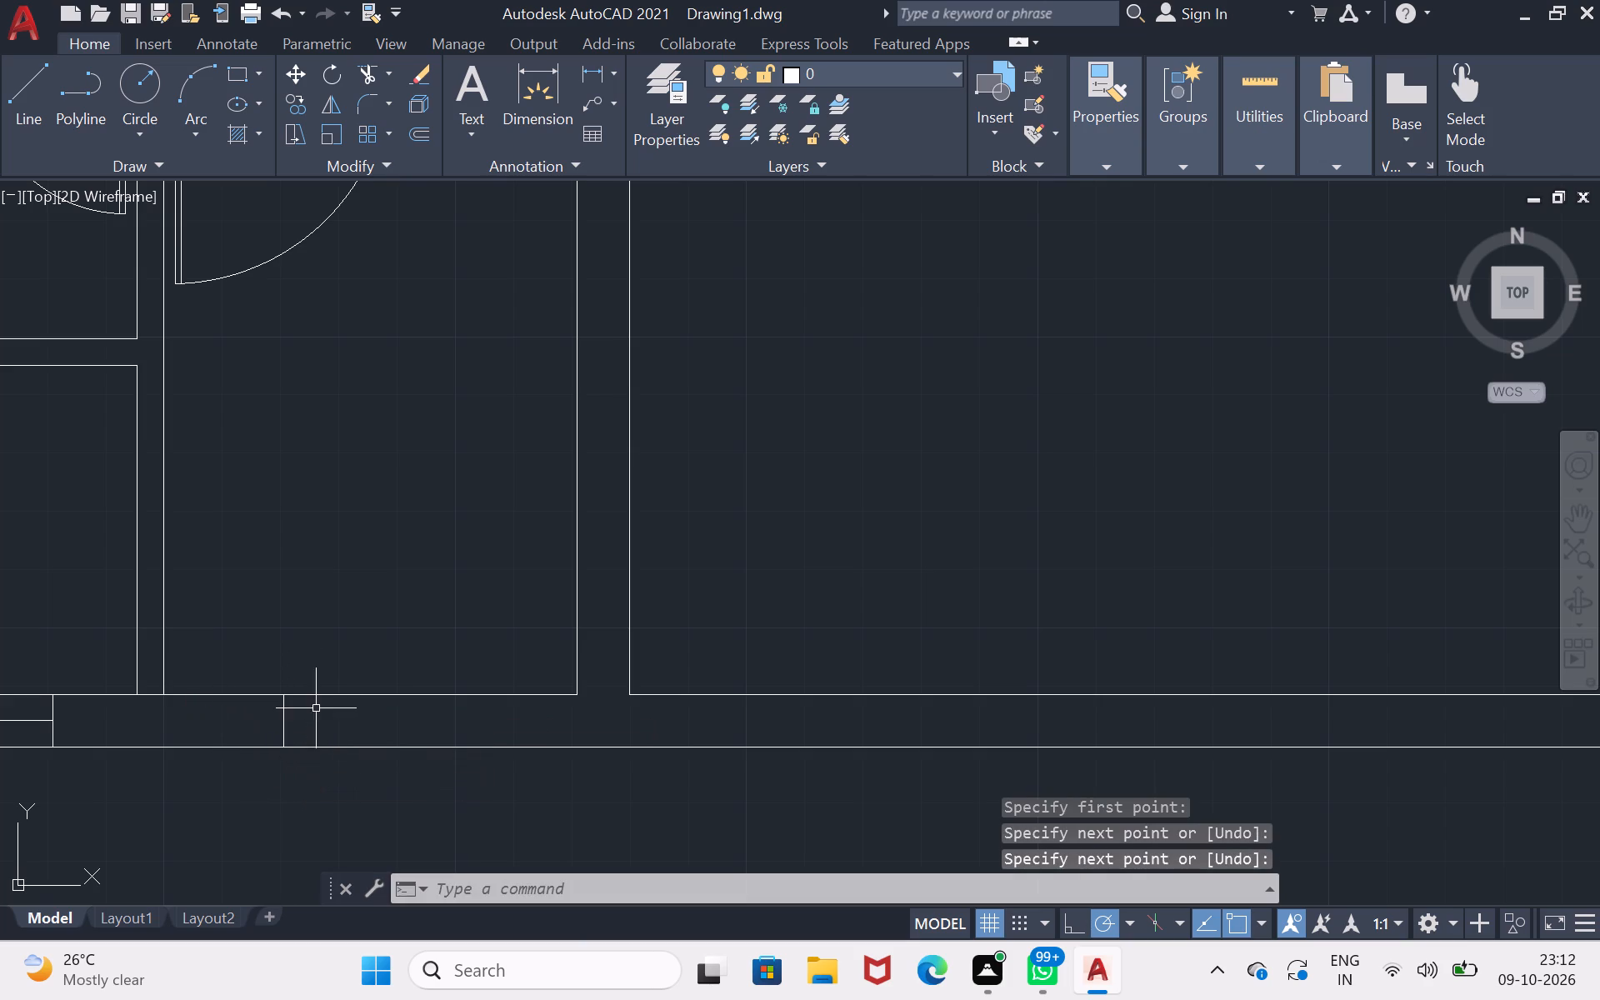
# Draw a 2' window centre line eastward from the west edge's midpoint and an east edge line across the south wall.
pyautogui.press('Return')
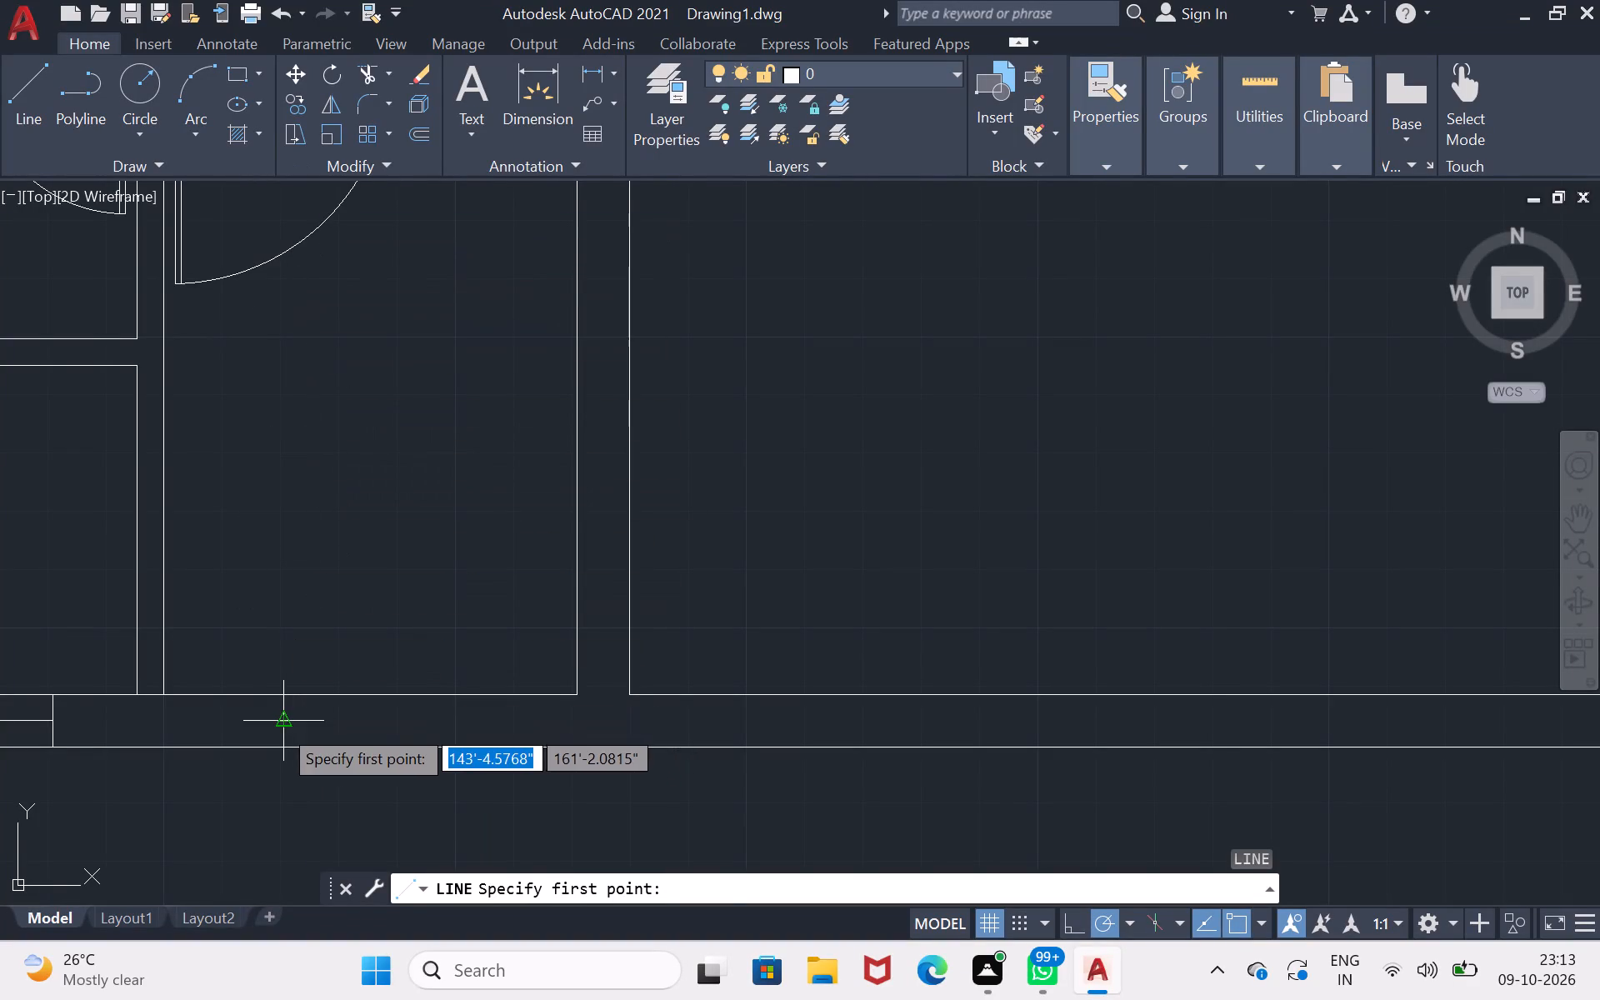
pyautogui.moveTo(279, 725); pyautogui.dragTo(295, 722)
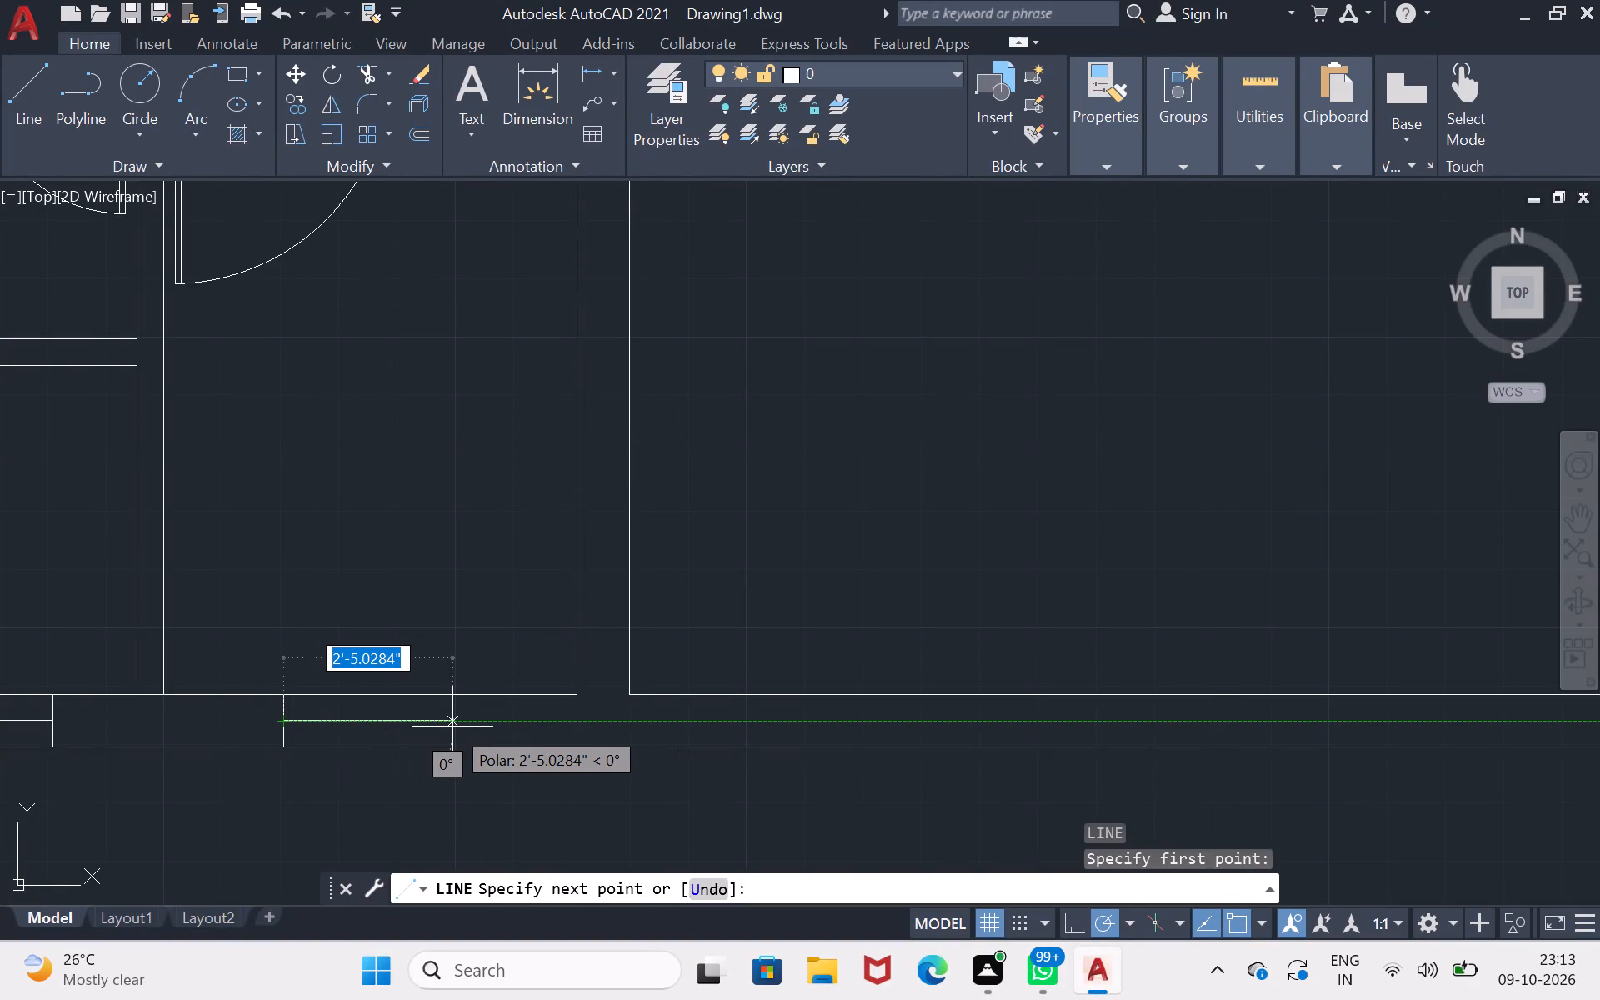
pyautogui.write("2'")
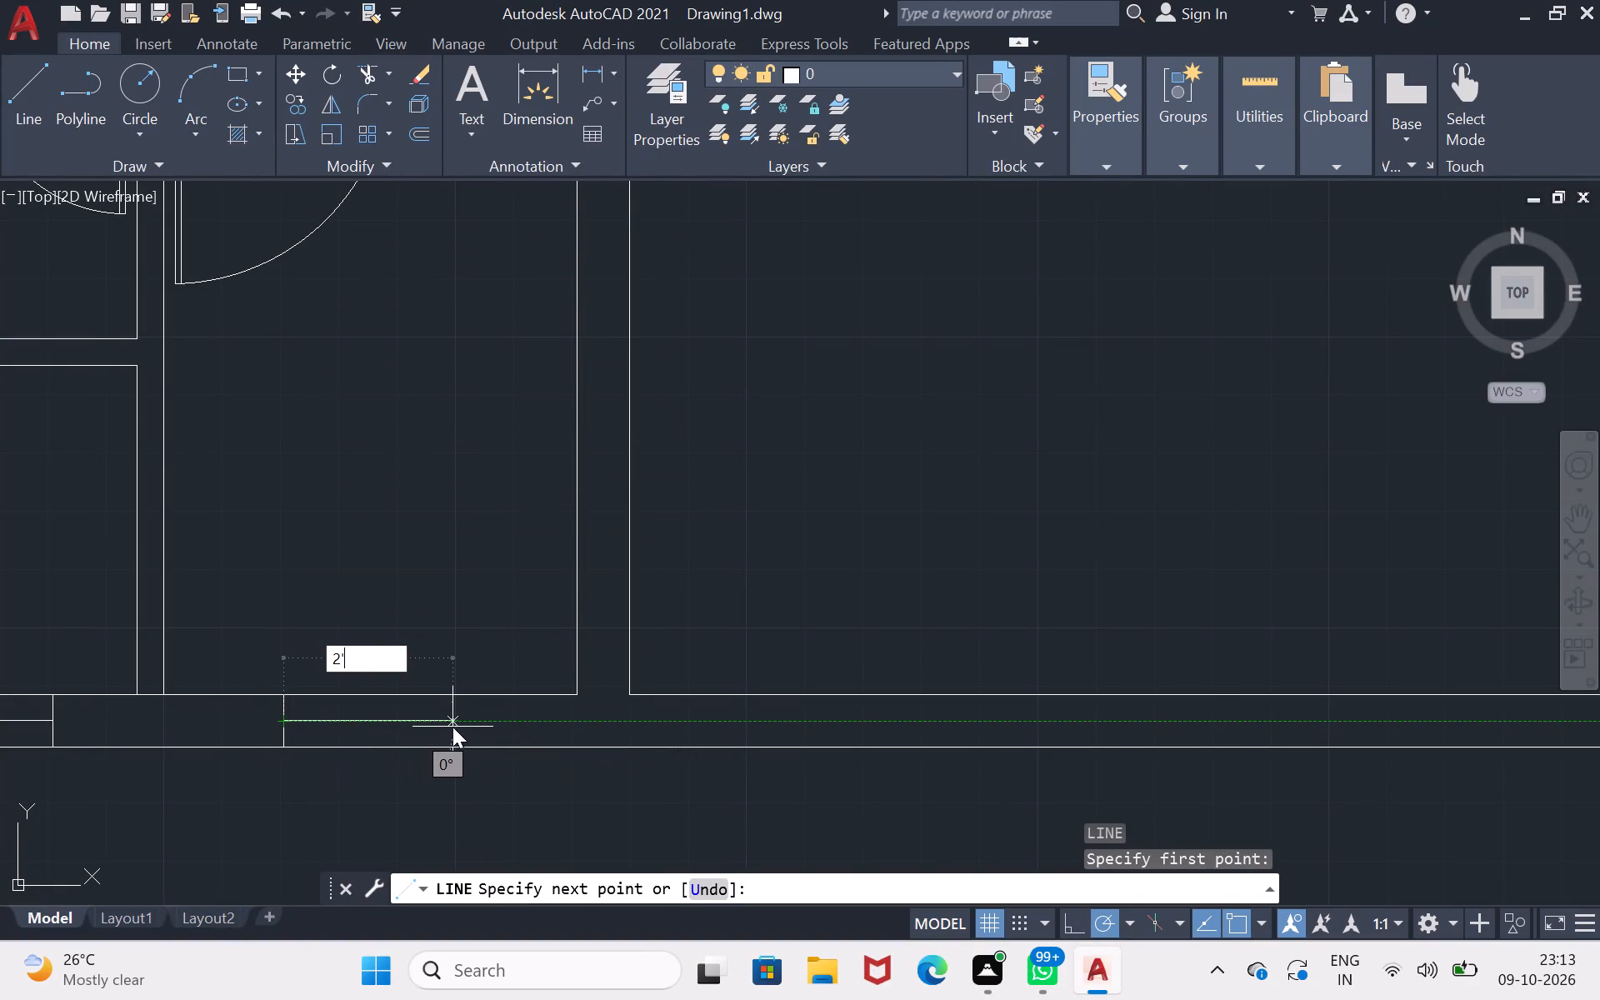
pyautogui.press('Return')
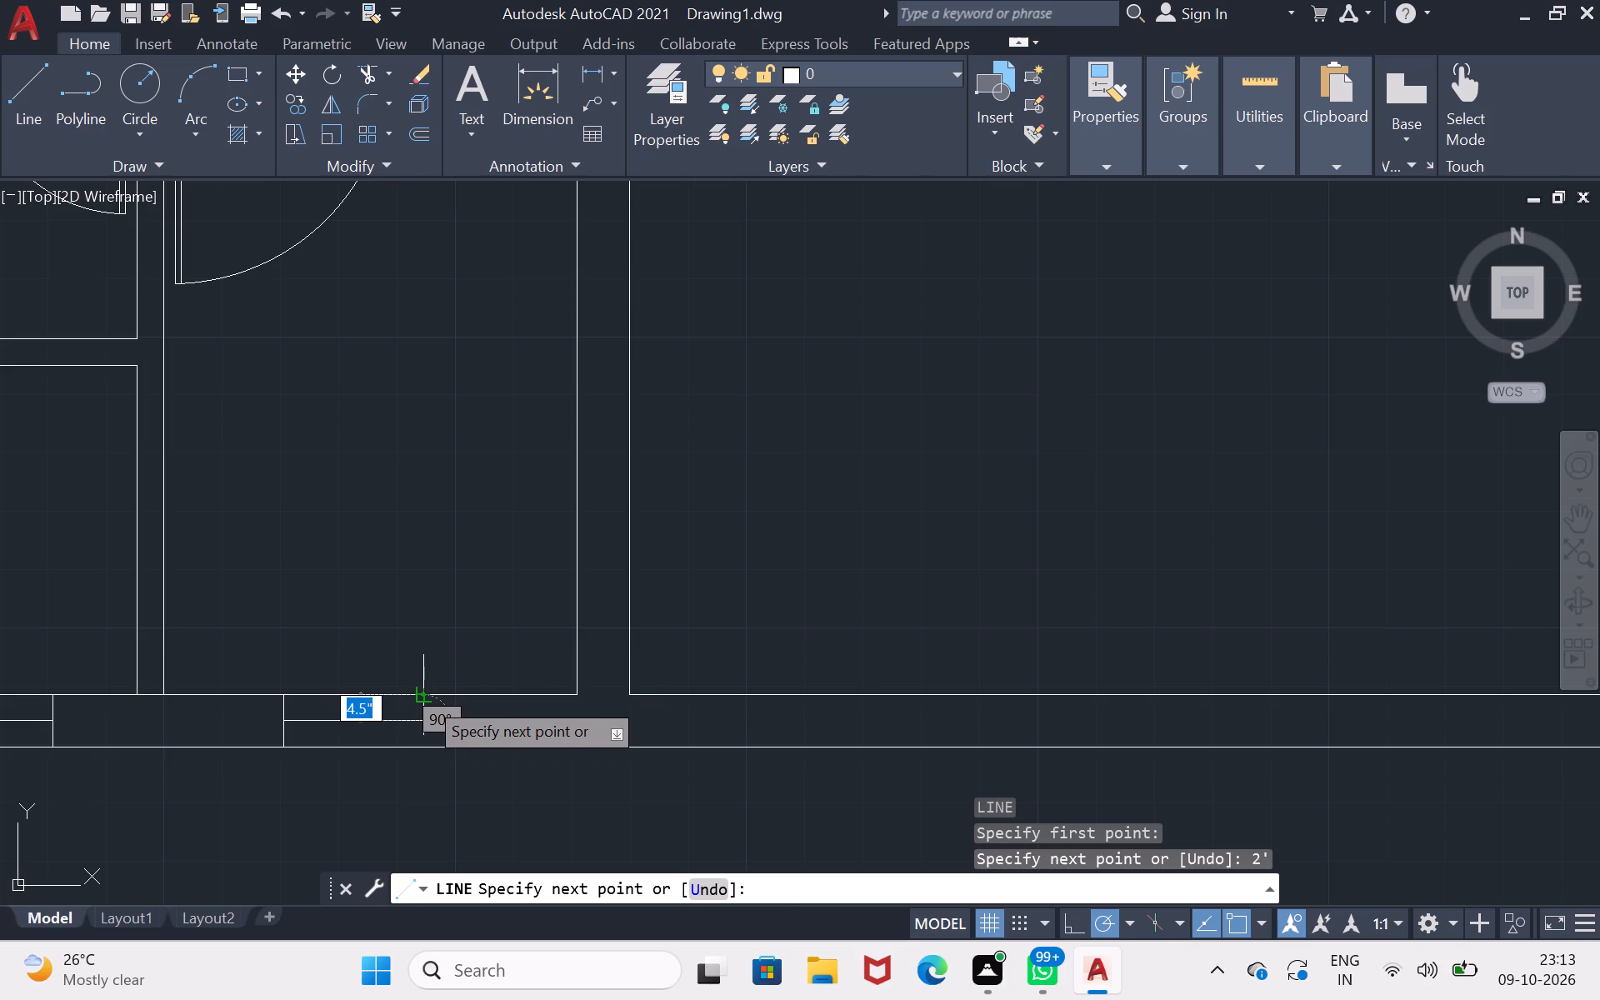
pyautogui.click(425, 697)
pyautogui.click(416, 751)
pyautogui.press('Return')
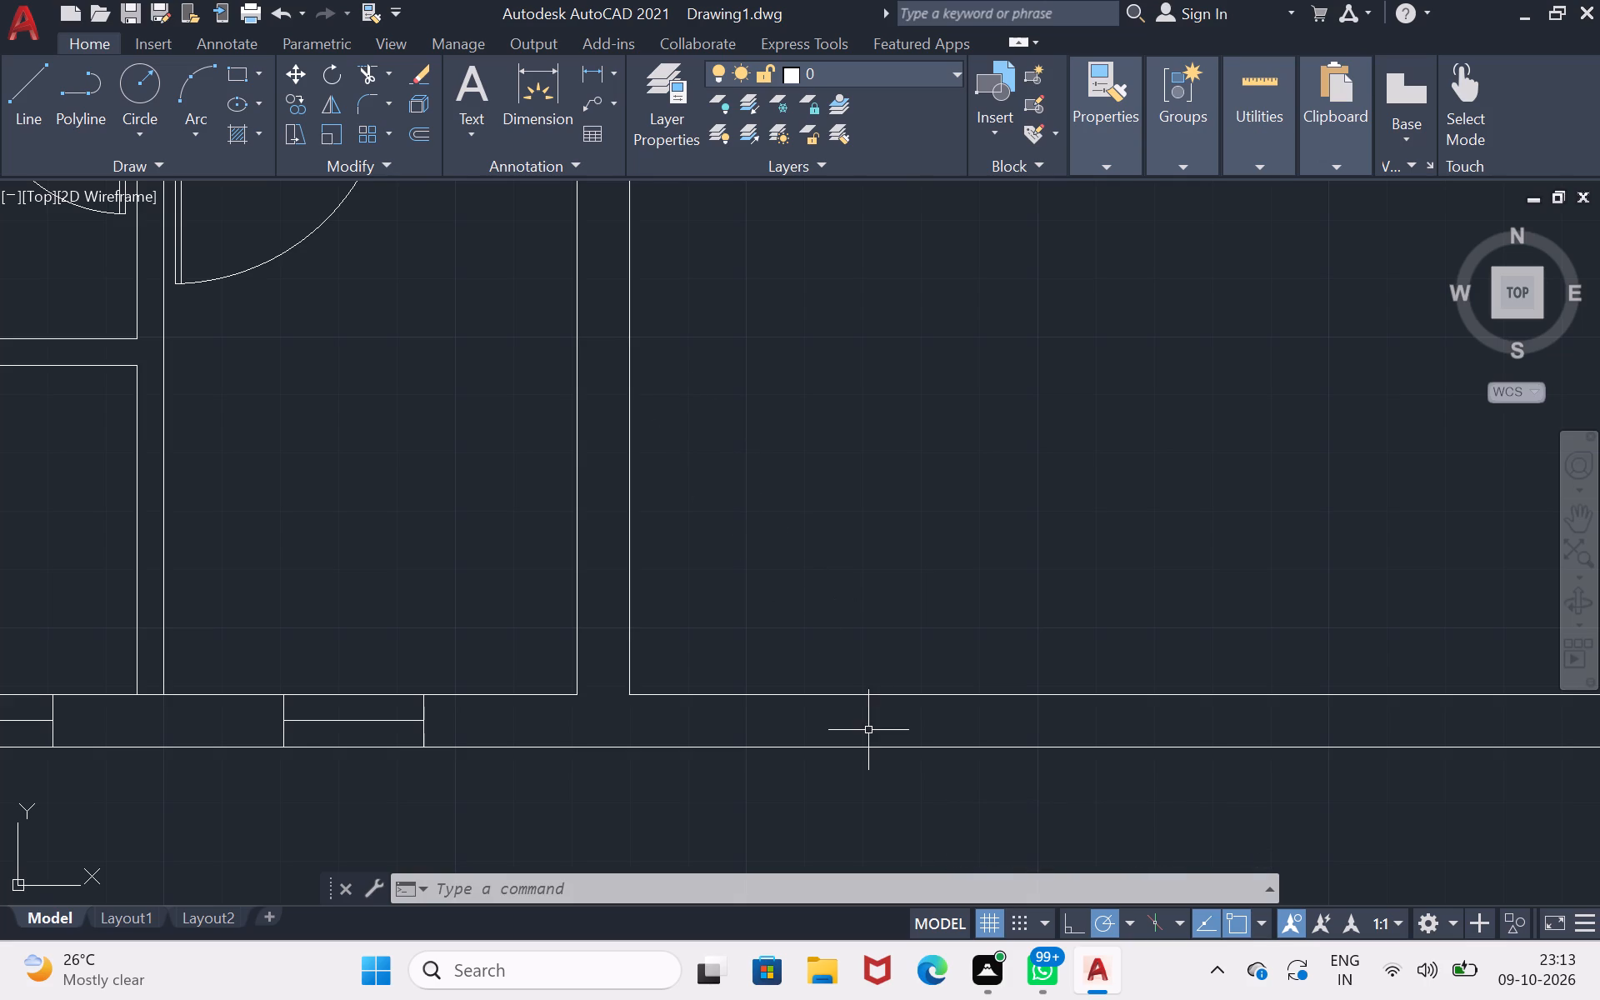
# Draw an 11'0" line eastward from the bedroom's outer northeast corner, continuing its north wall line.
pyautogui.click(1572, 522)
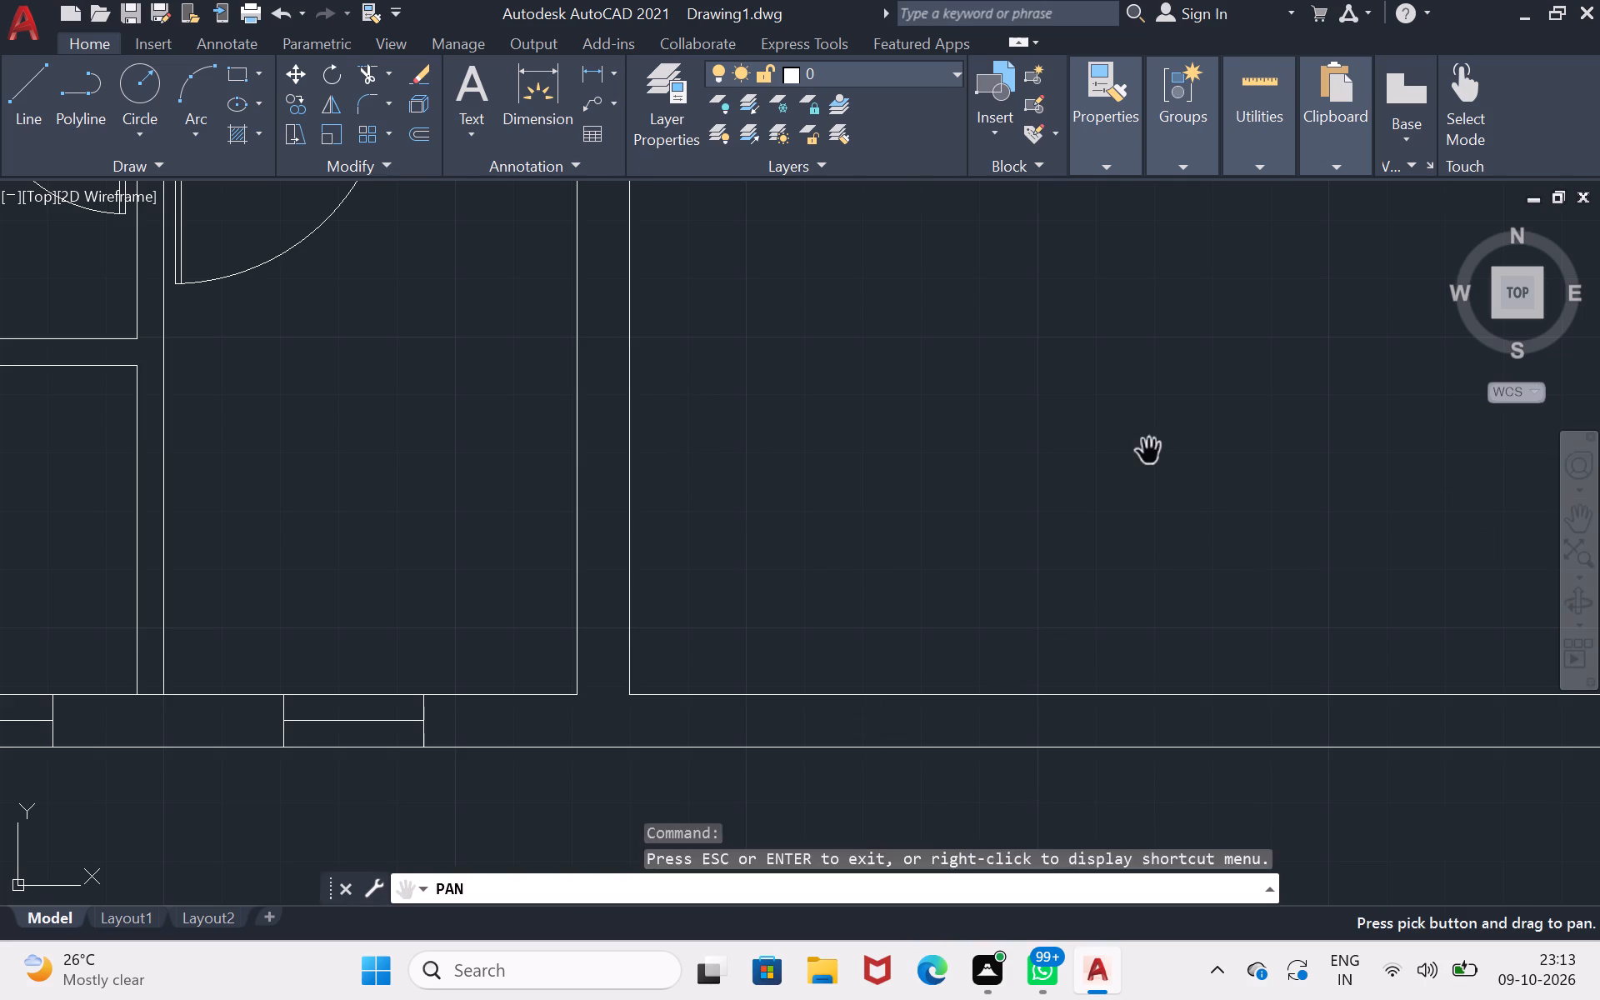
pyautogui.moveTo(1144, 452); pyautogui.dragTo(815, 616)
pyautogui.scroll(-2, 839, 556)
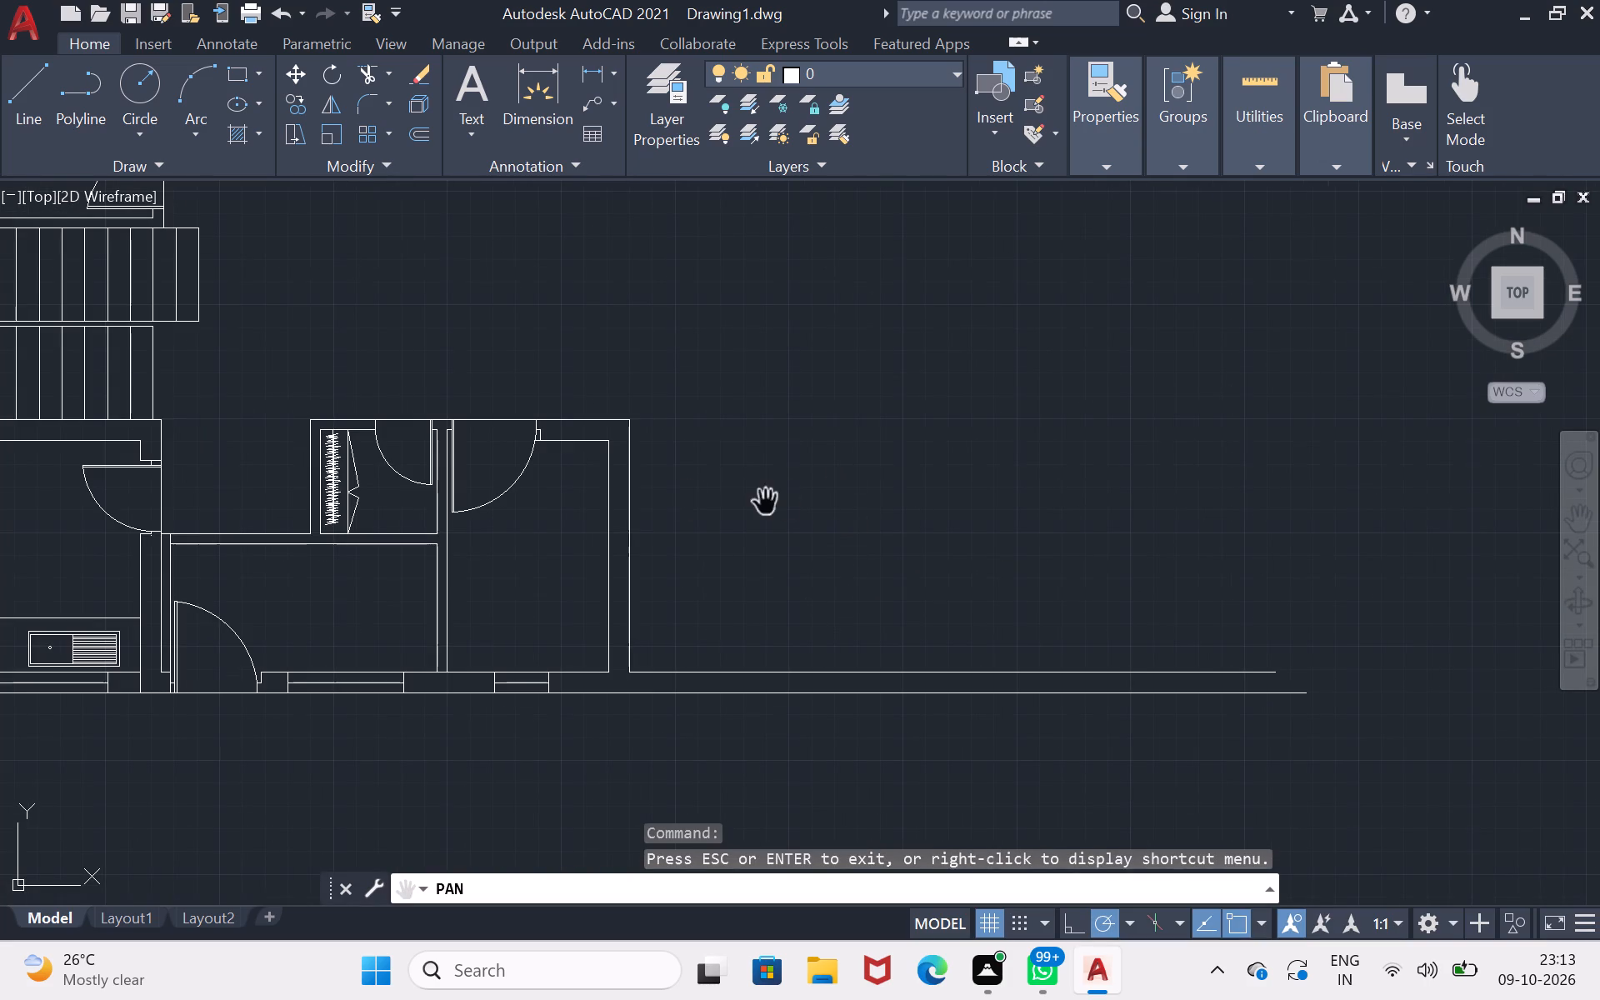
pyautogui.moveTo(517, 460); pyautogui.dragTo(572, 491)
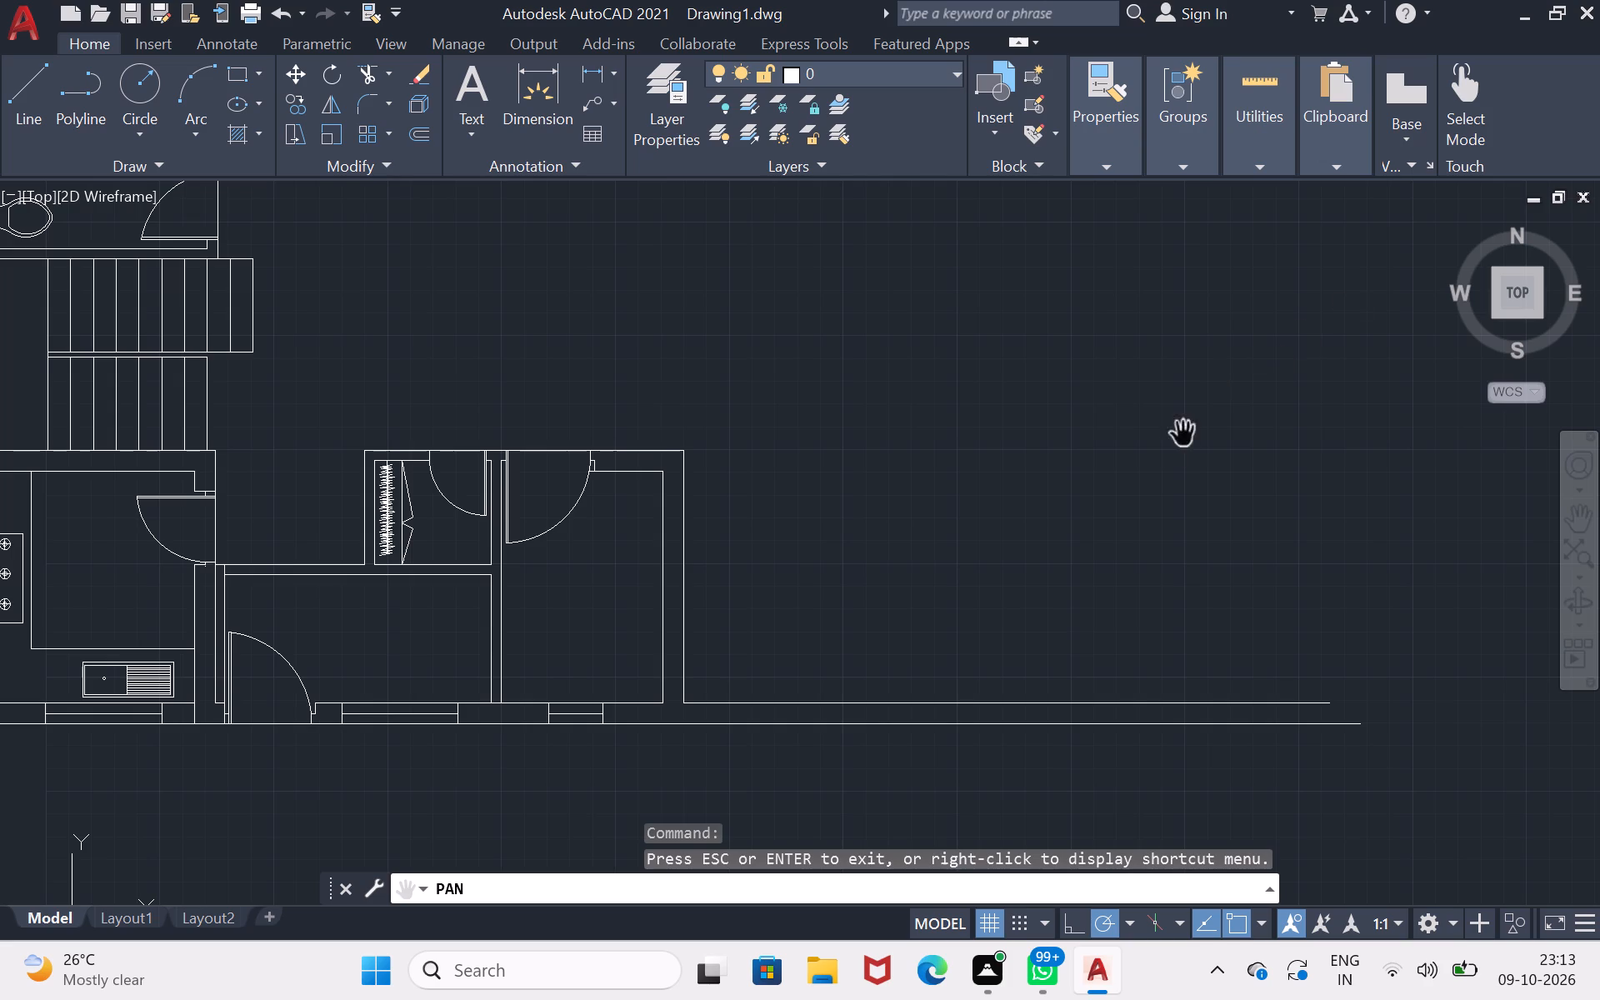
pyautogui.scroll(-1, 1167, 452)
pyautogui.moveTo(1126, 421); pyautogui.dragTo(992, 605)
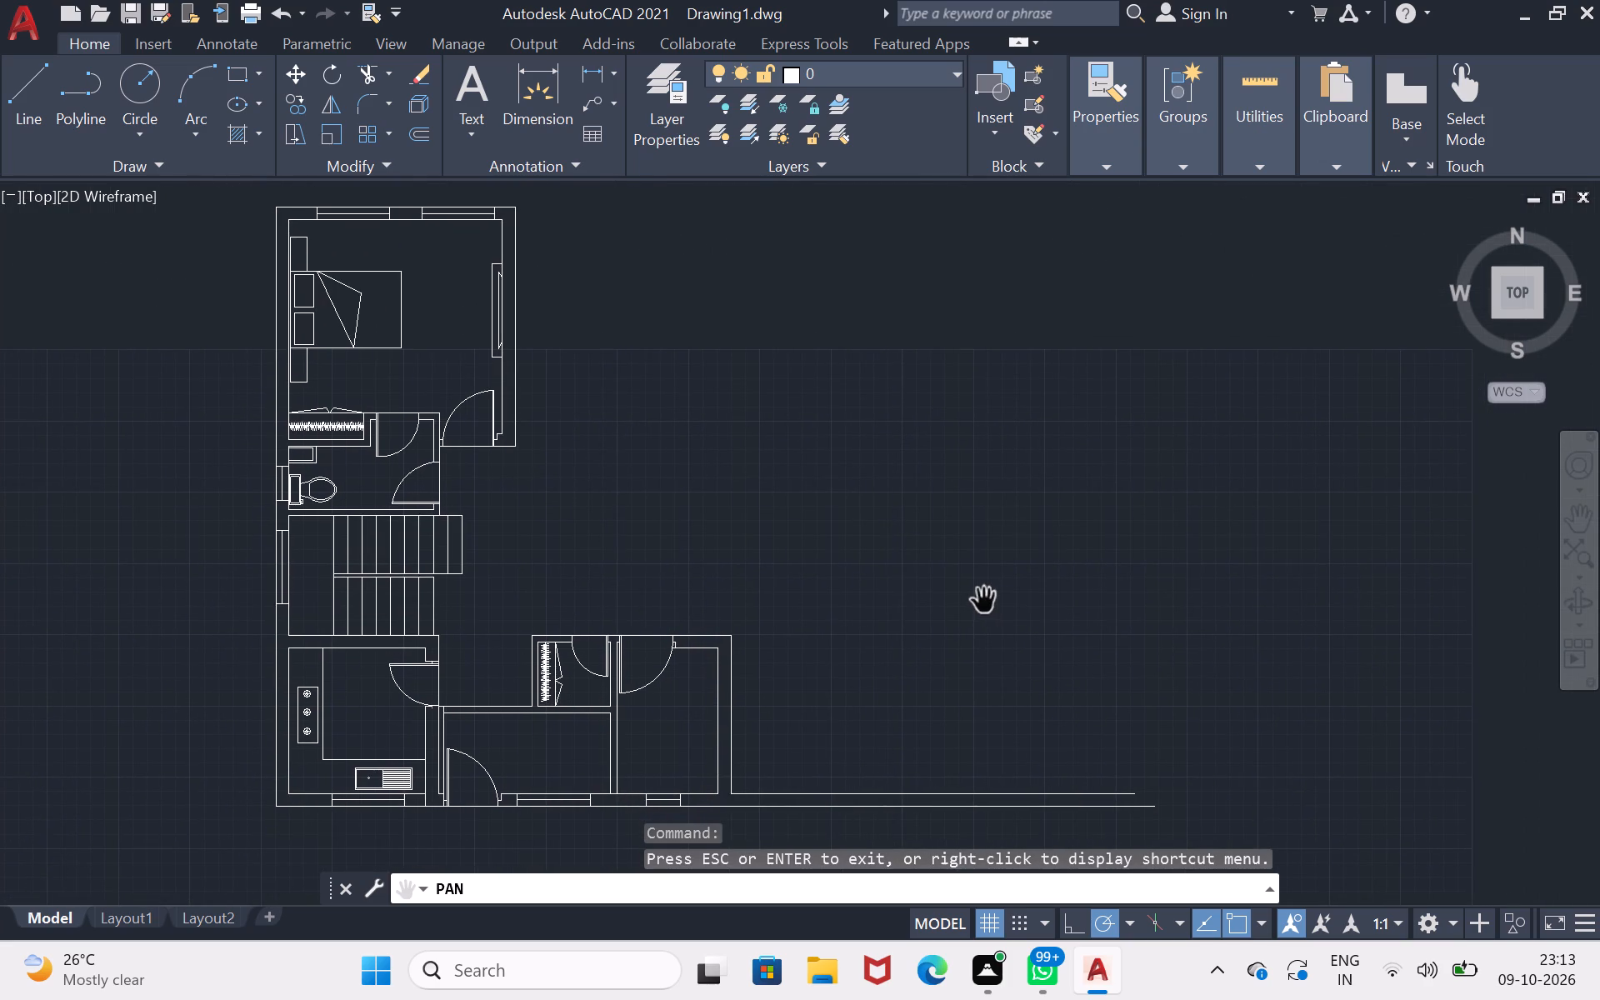
pyautogui.press('Escape')
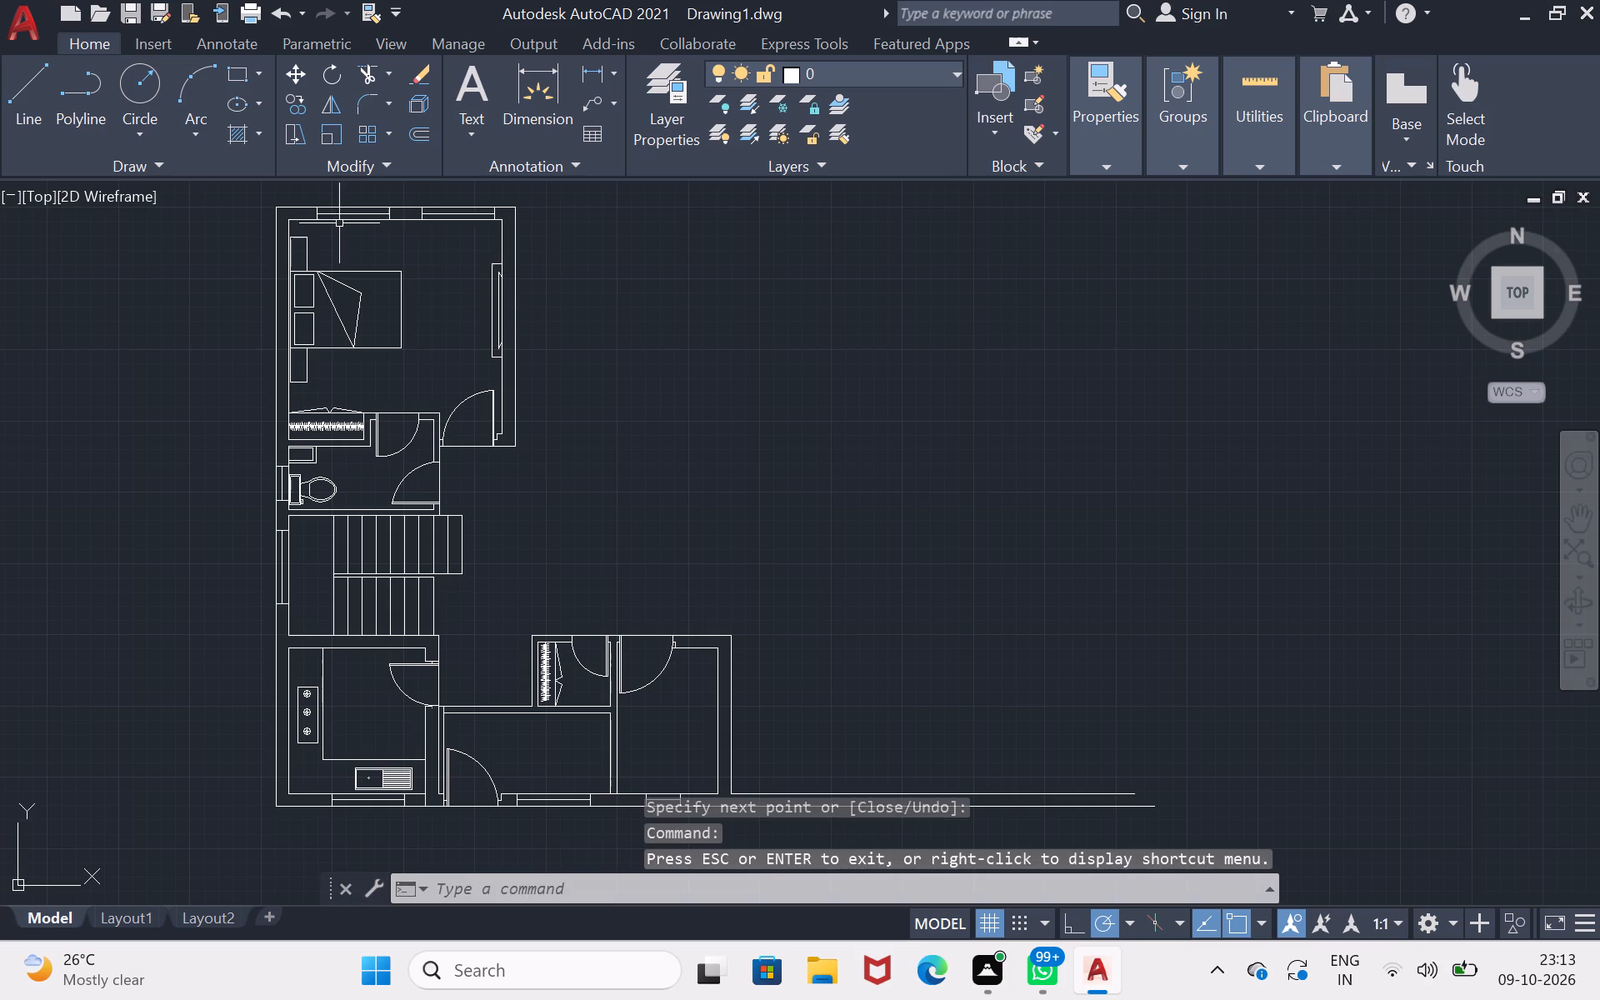
pyautogui.click(28, 104)
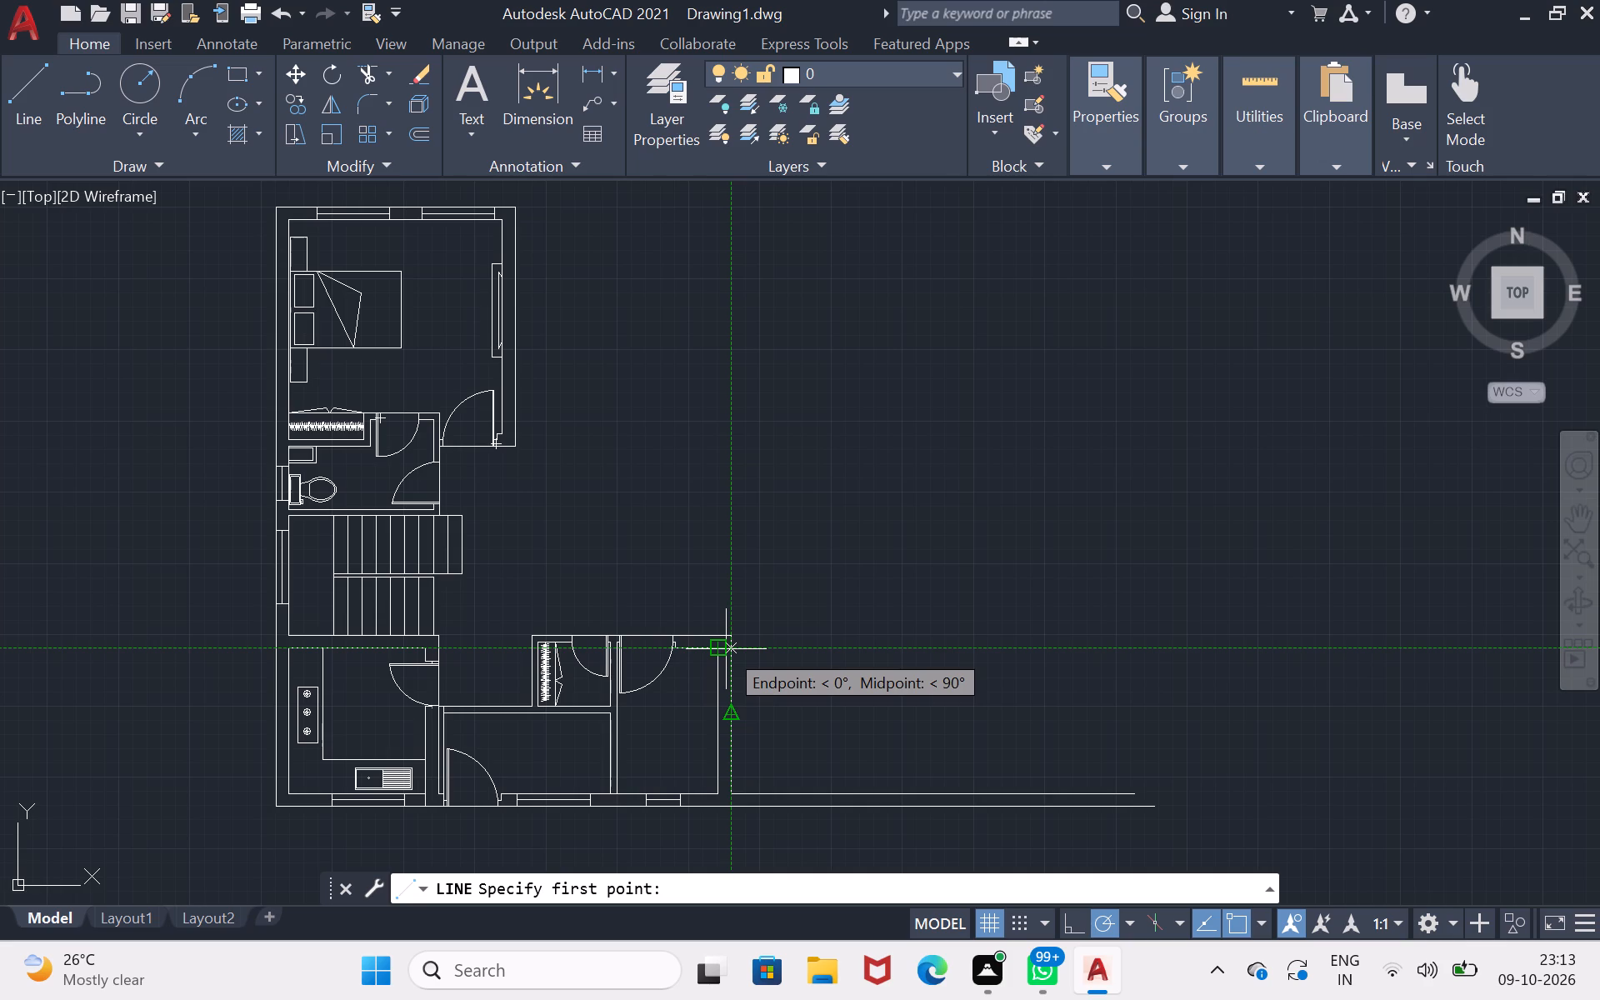
pyautogui.click(510, 202)
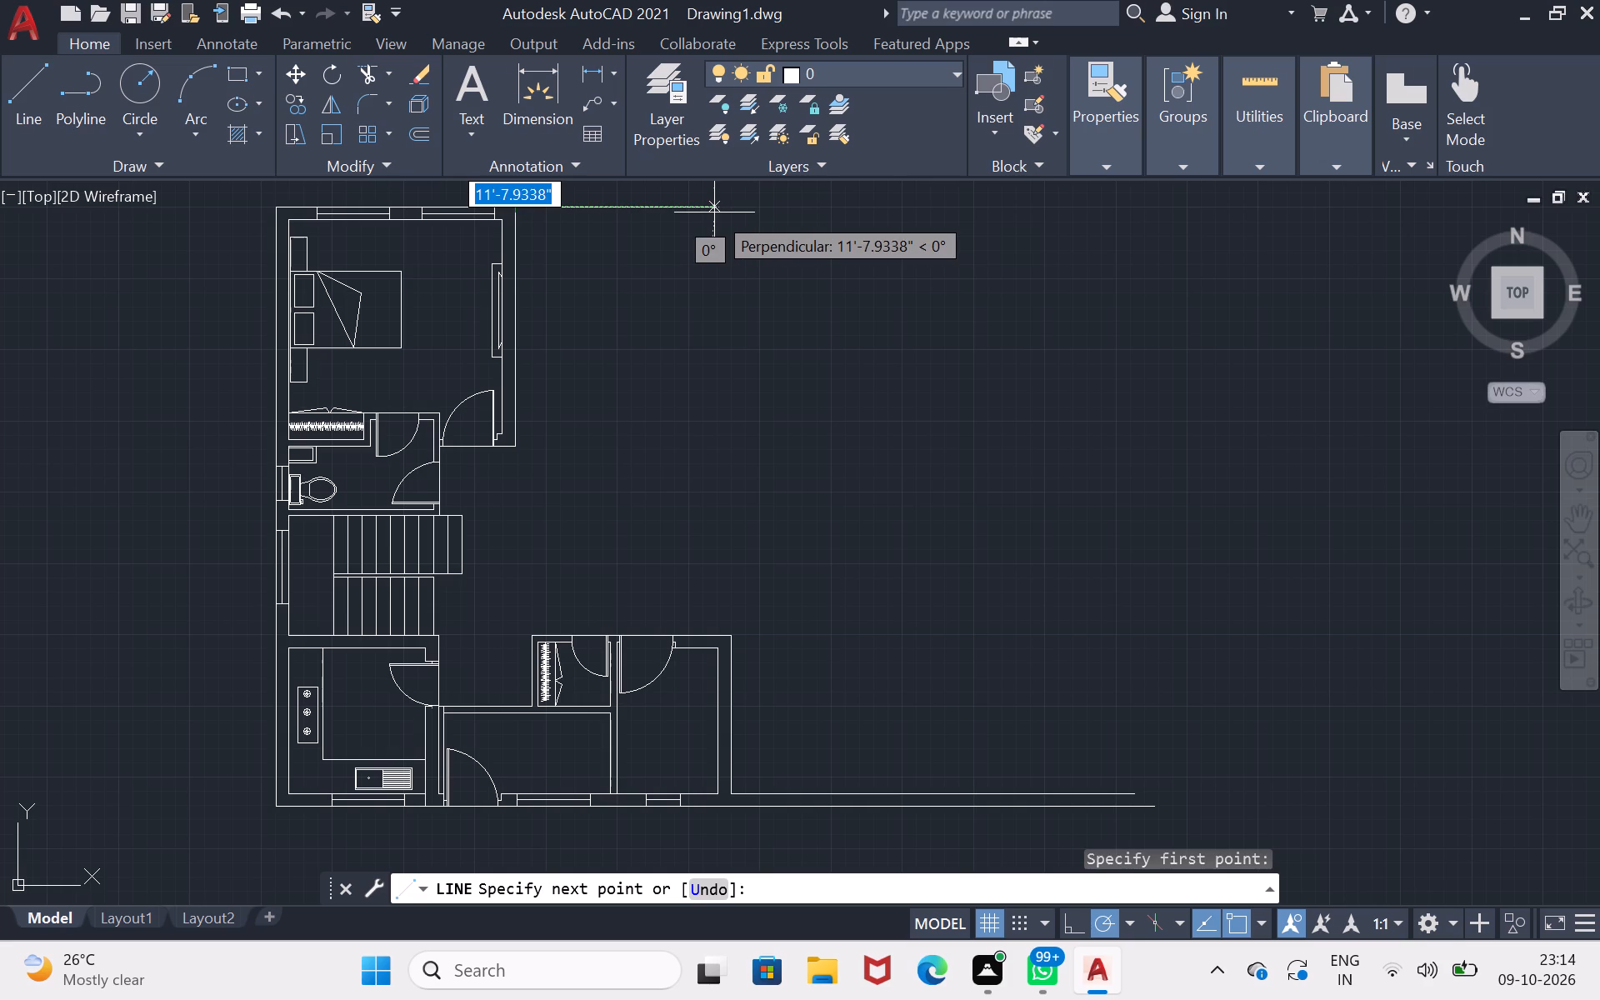
pyautogui.write('11')
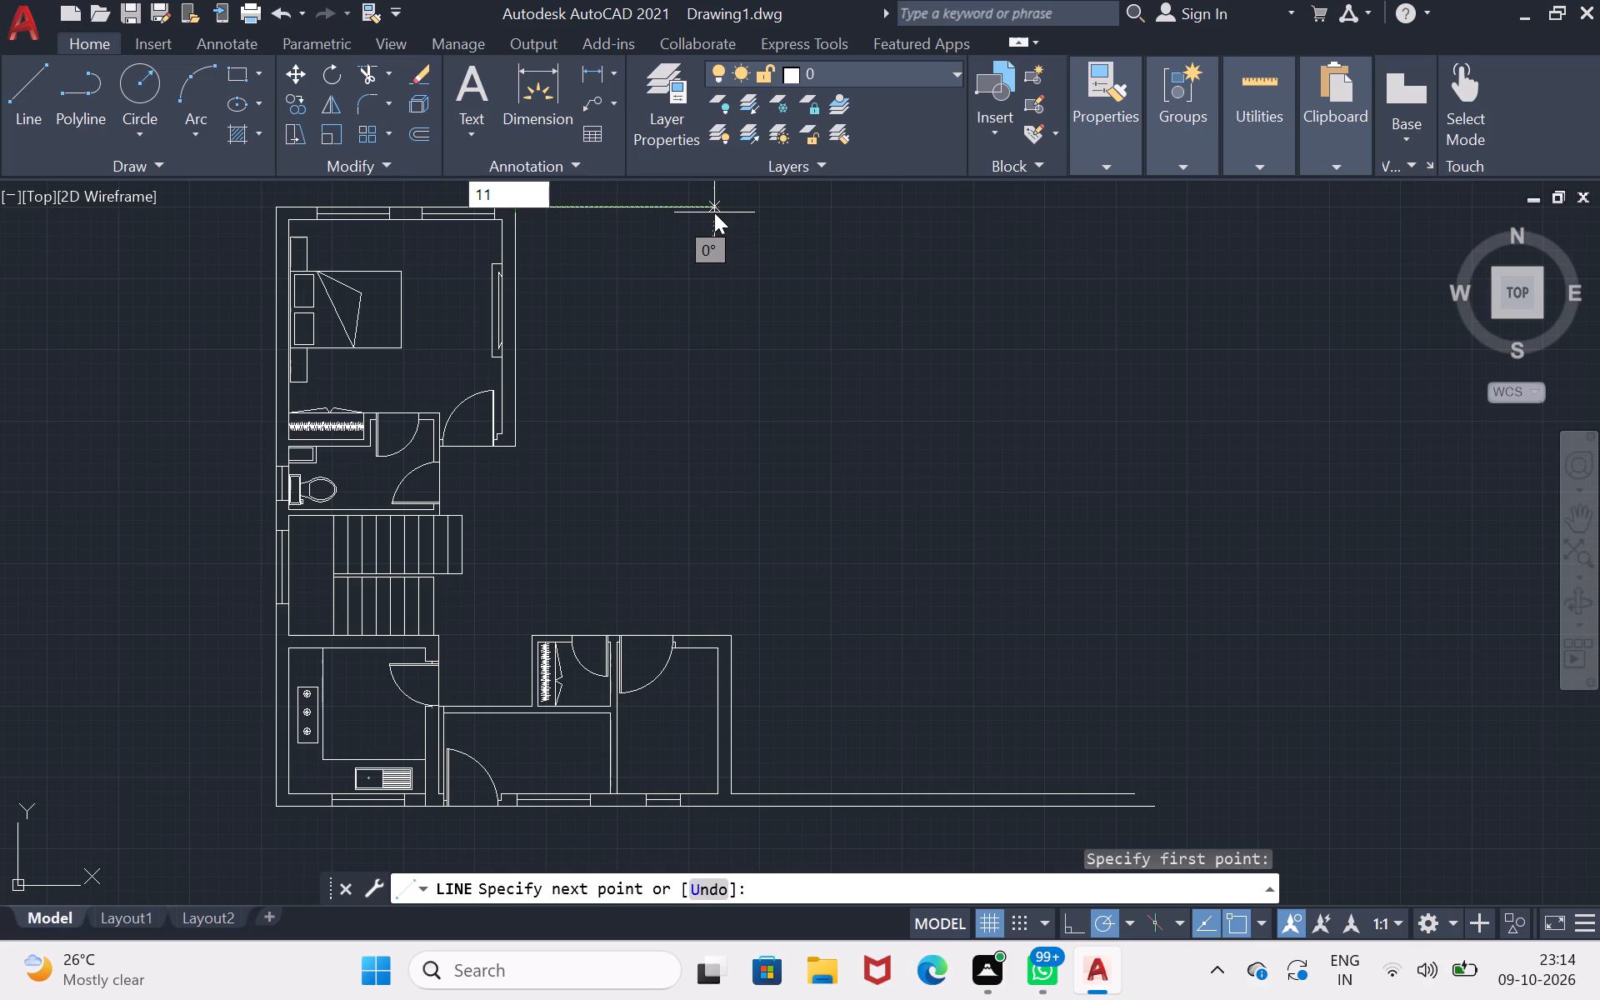
pyautogui.press("'")
pyautogui.press('0')
pyautogui.hotkey('shift', '"')
pyautogui.press('Return')
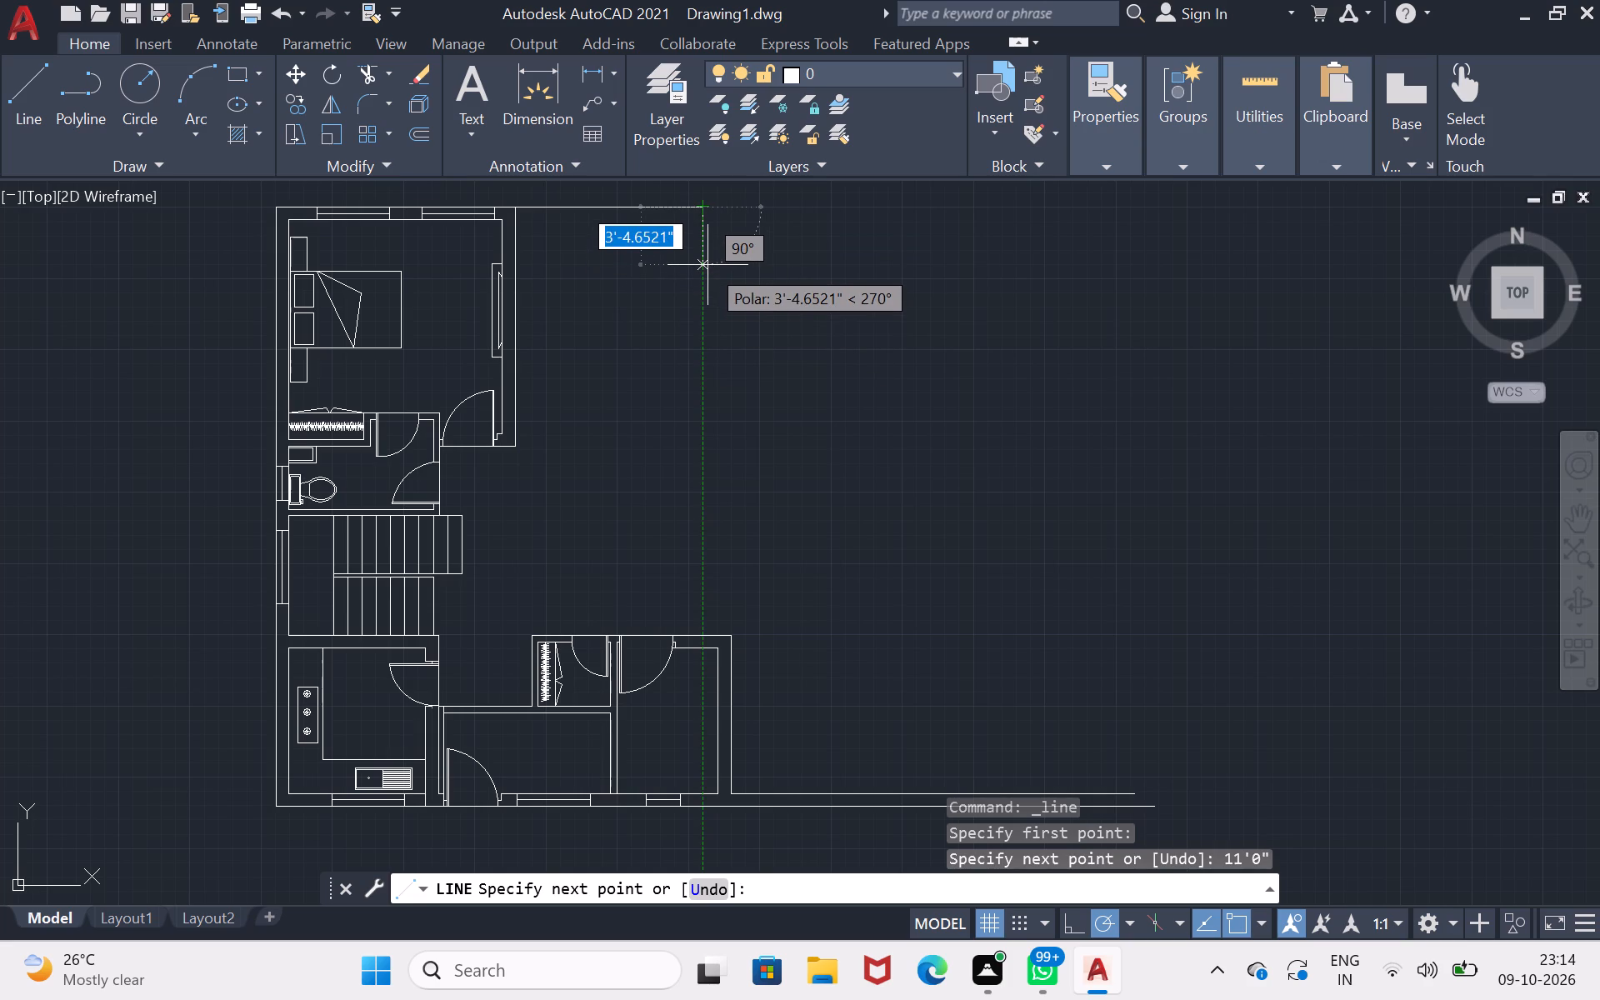
pyautogui.press('Return')
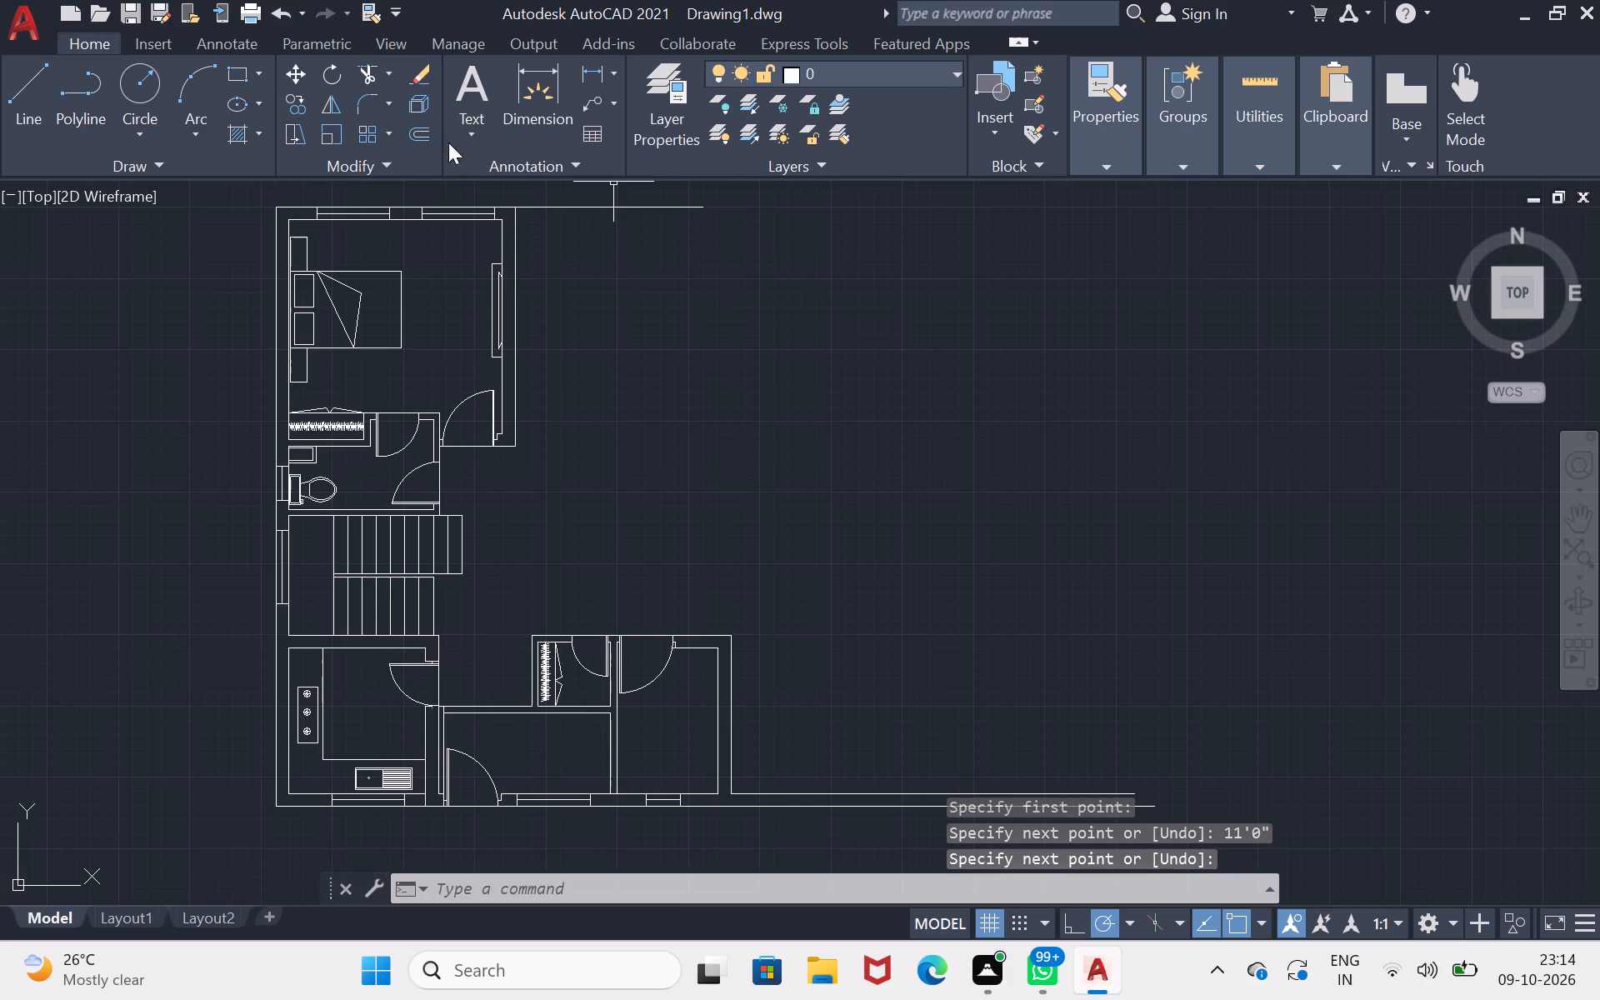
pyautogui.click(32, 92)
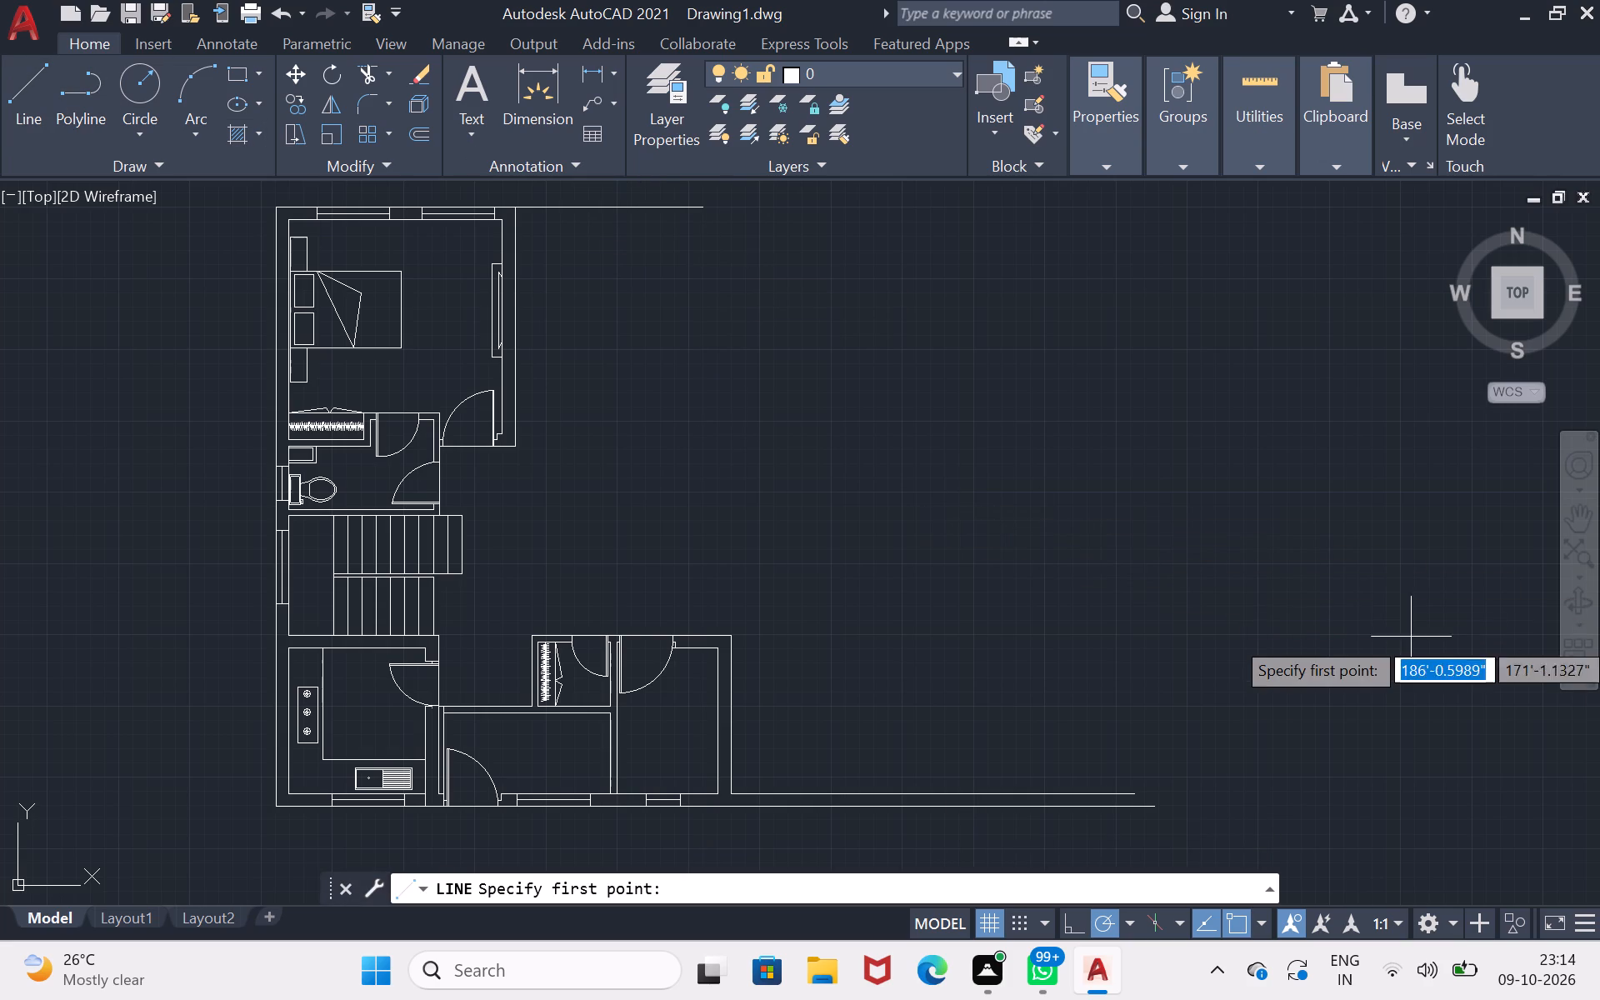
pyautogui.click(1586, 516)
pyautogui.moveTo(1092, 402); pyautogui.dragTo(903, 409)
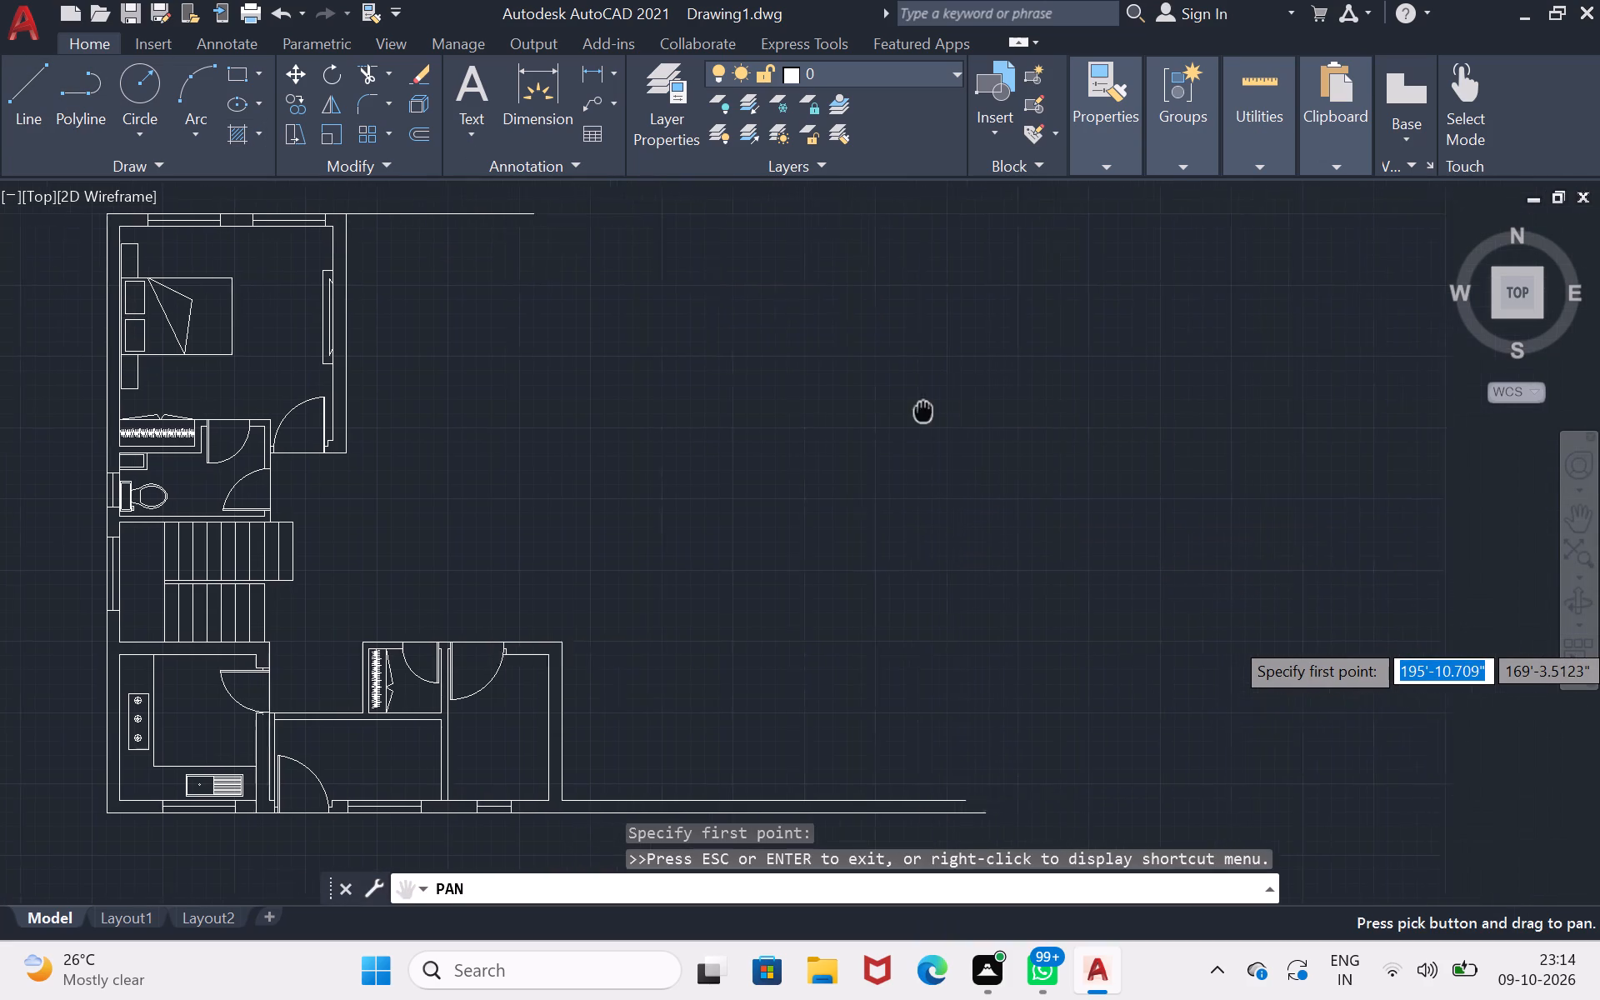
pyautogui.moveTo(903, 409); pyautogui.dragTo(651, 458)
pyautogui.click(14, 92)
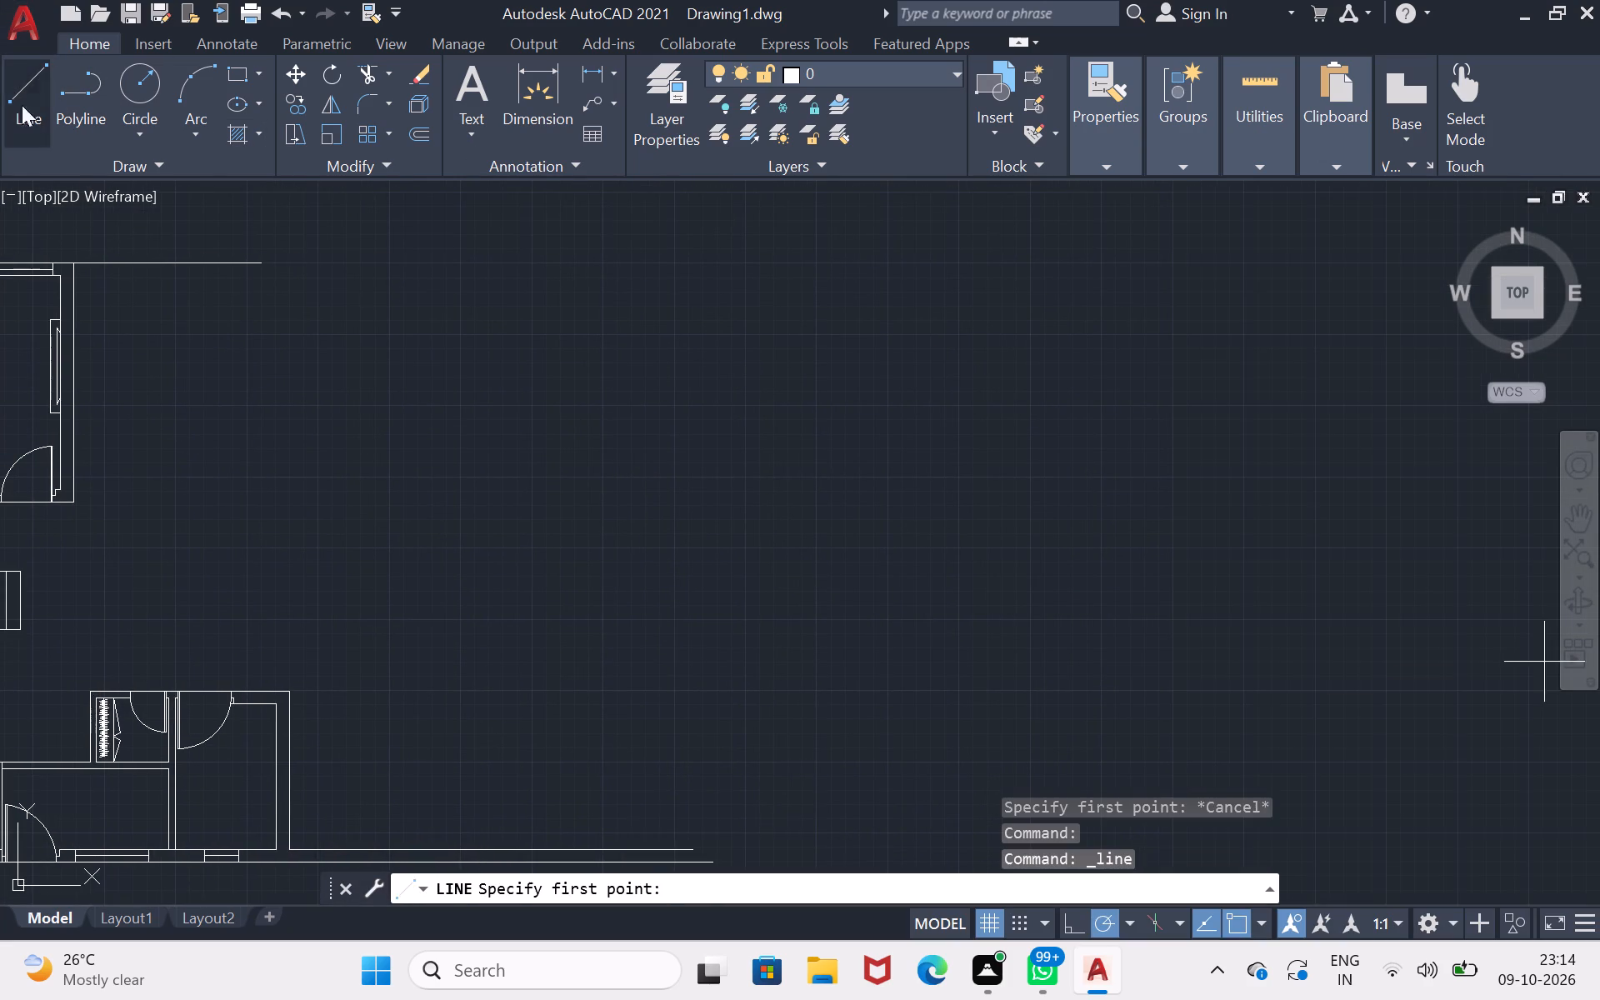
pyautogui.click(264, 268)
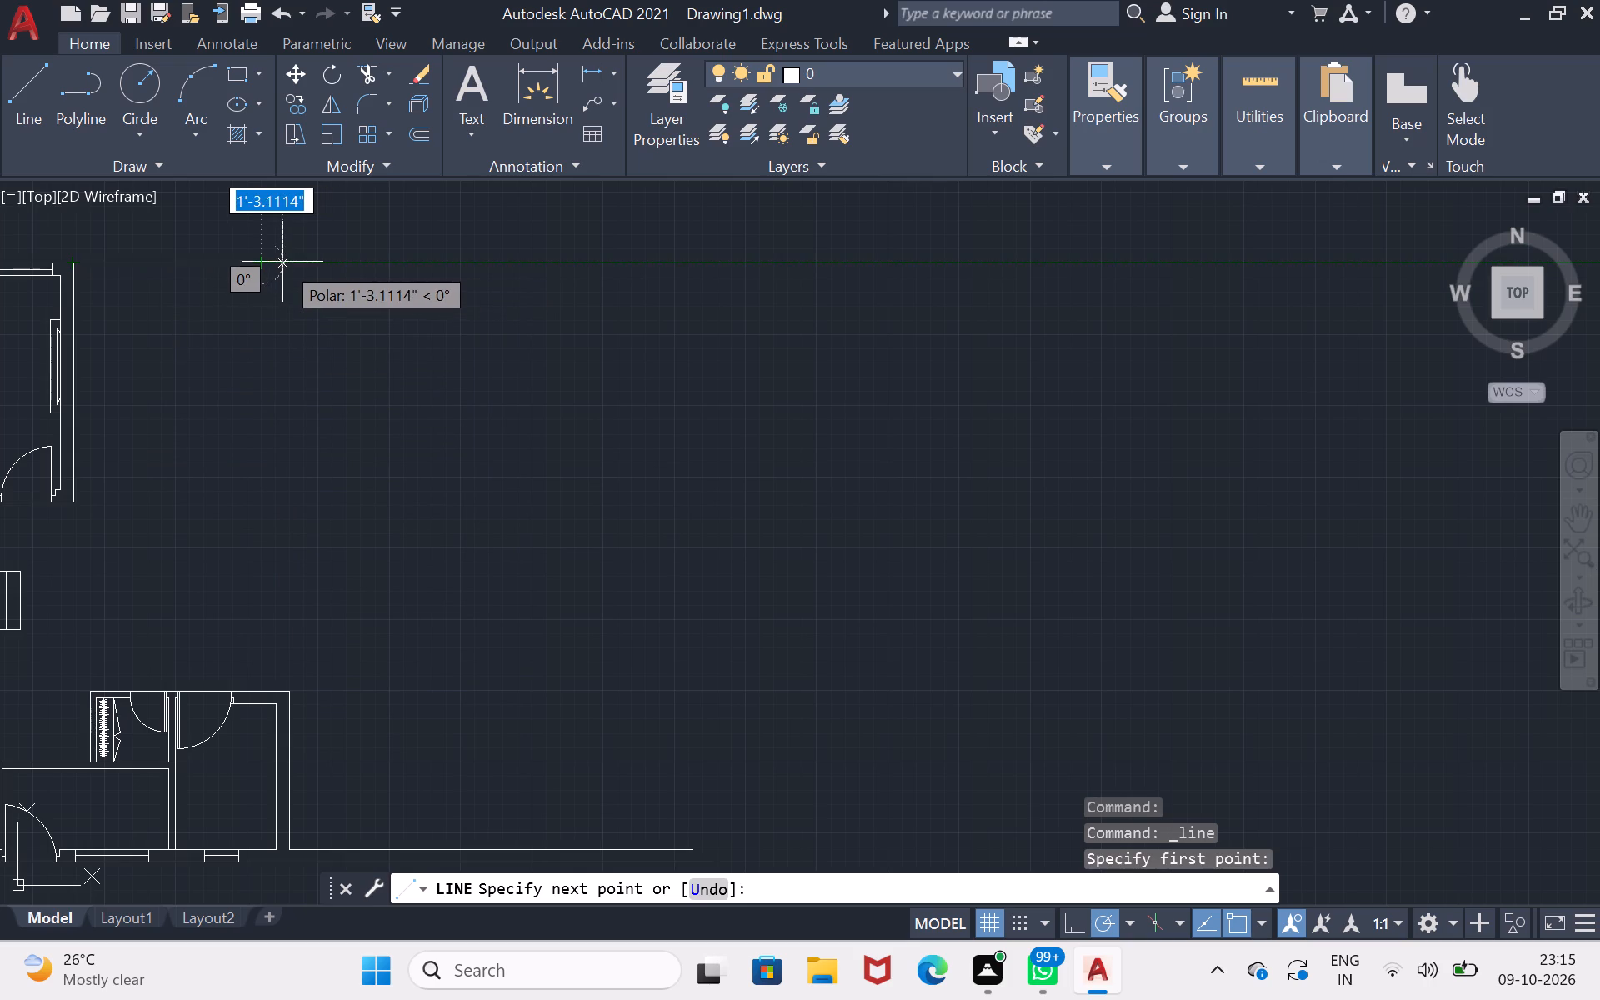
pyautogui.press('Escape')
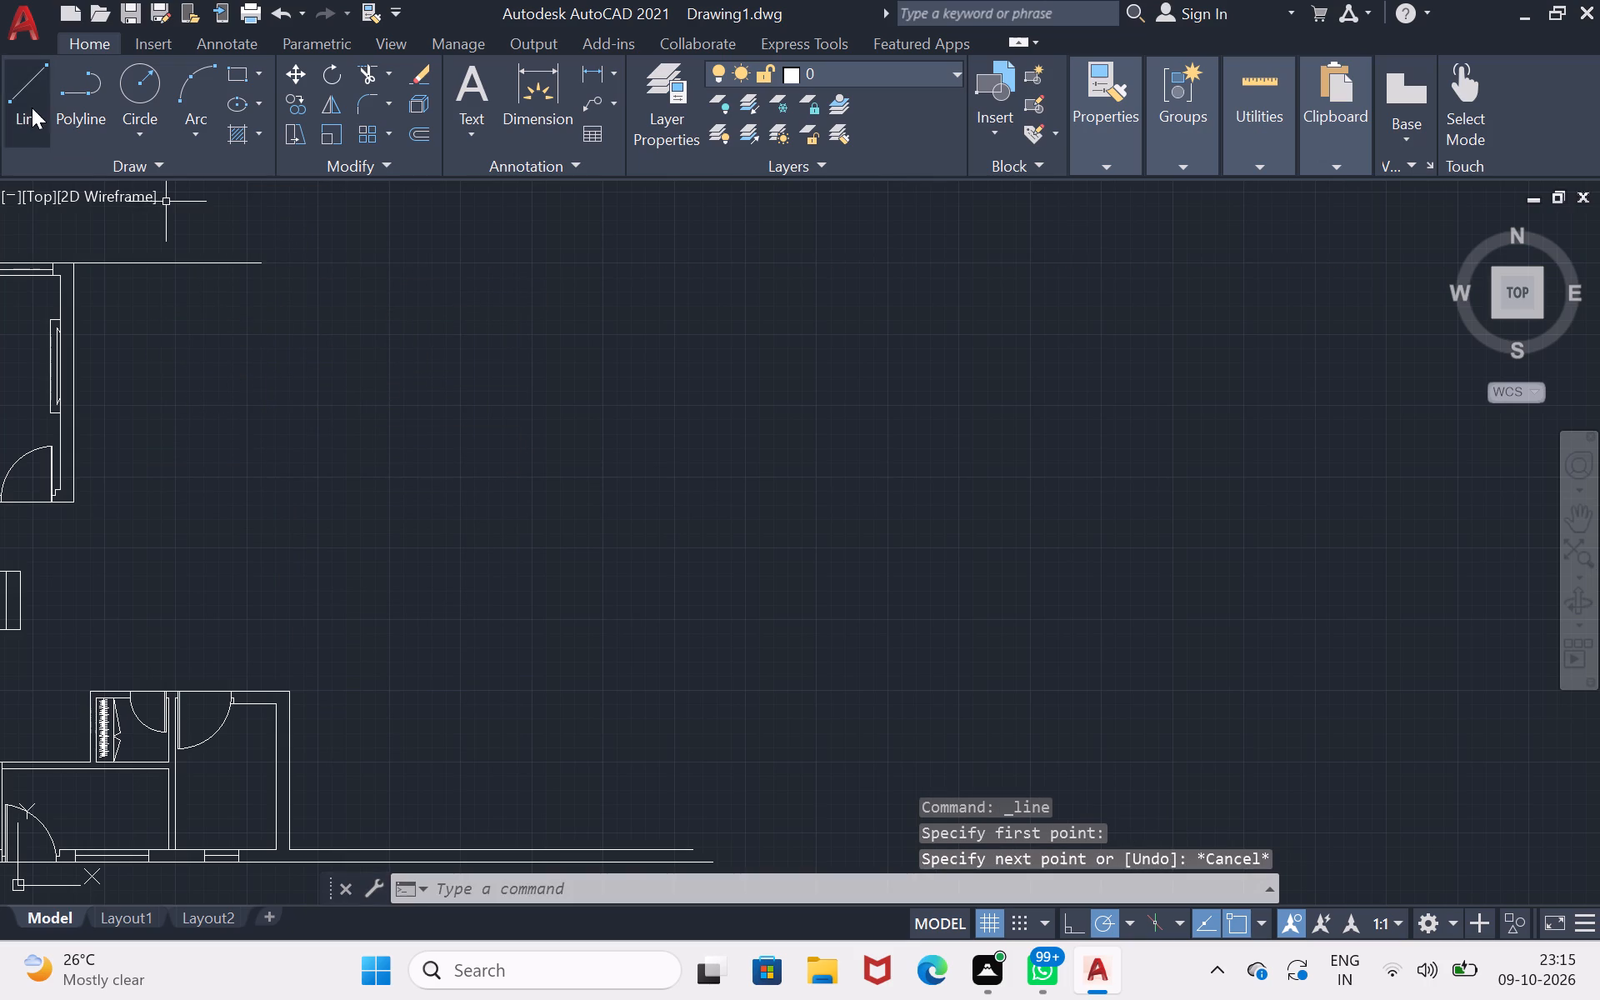
# Draw a vertical line north from the 6'6" room's inner northeast corner to just beyond the level of the bedroom's north wall line.
pyautogui.click(30, 104)
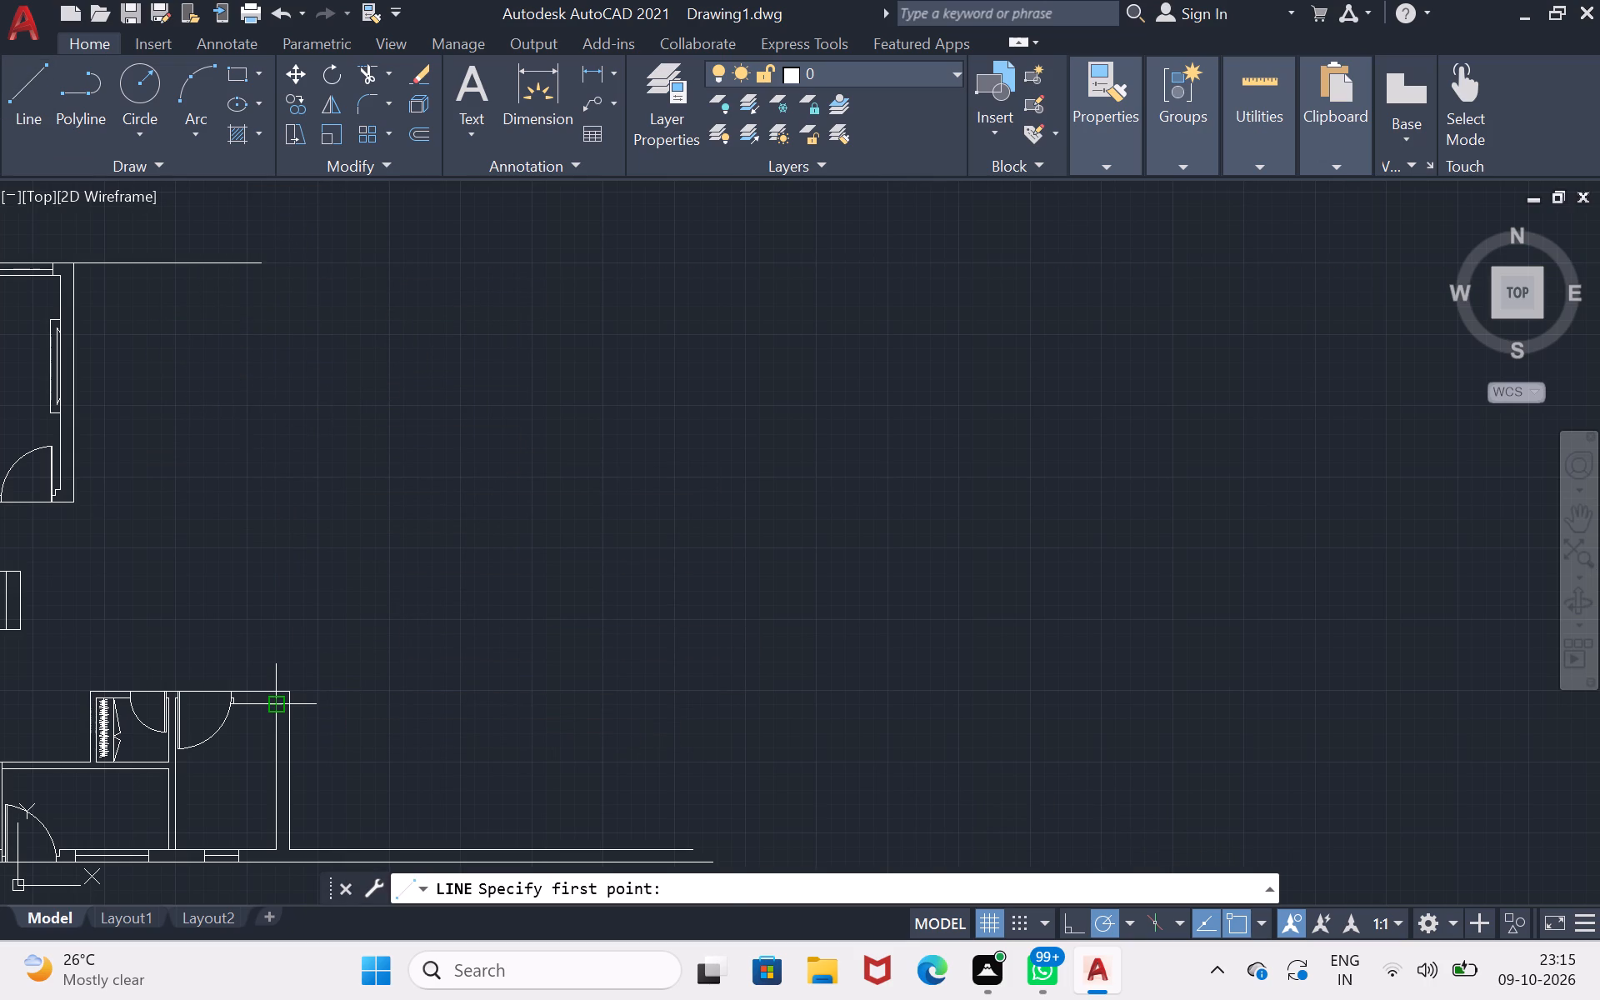
pyautogui.click(268, 702)
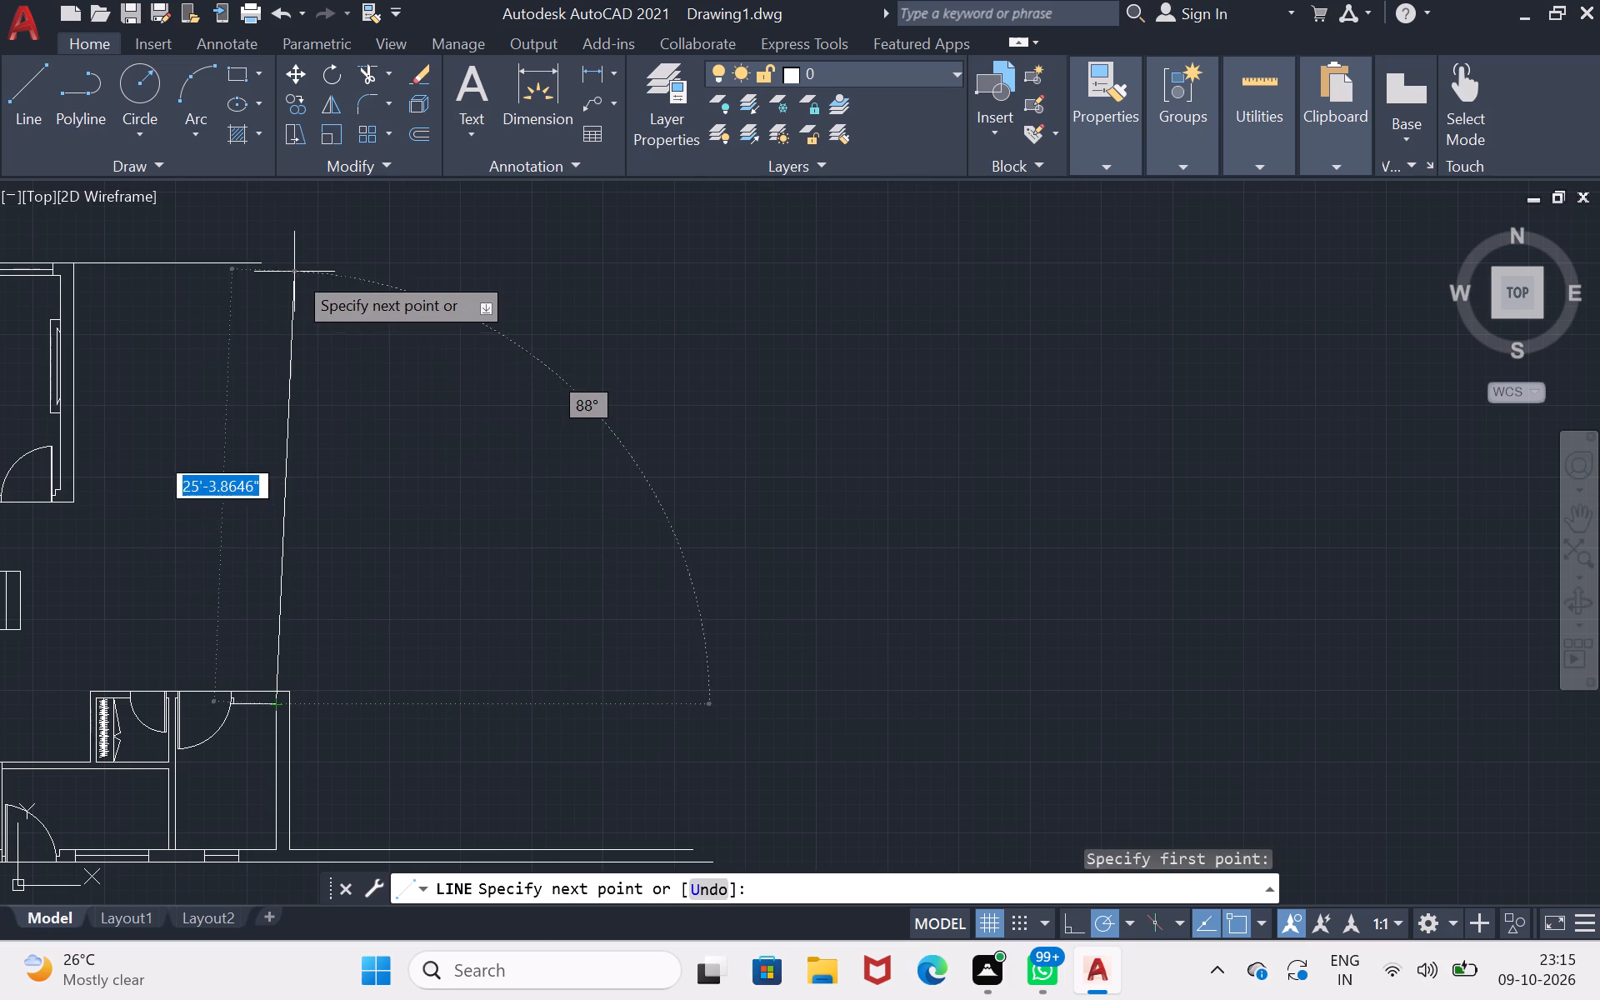
pyautogui.click(277, 246)
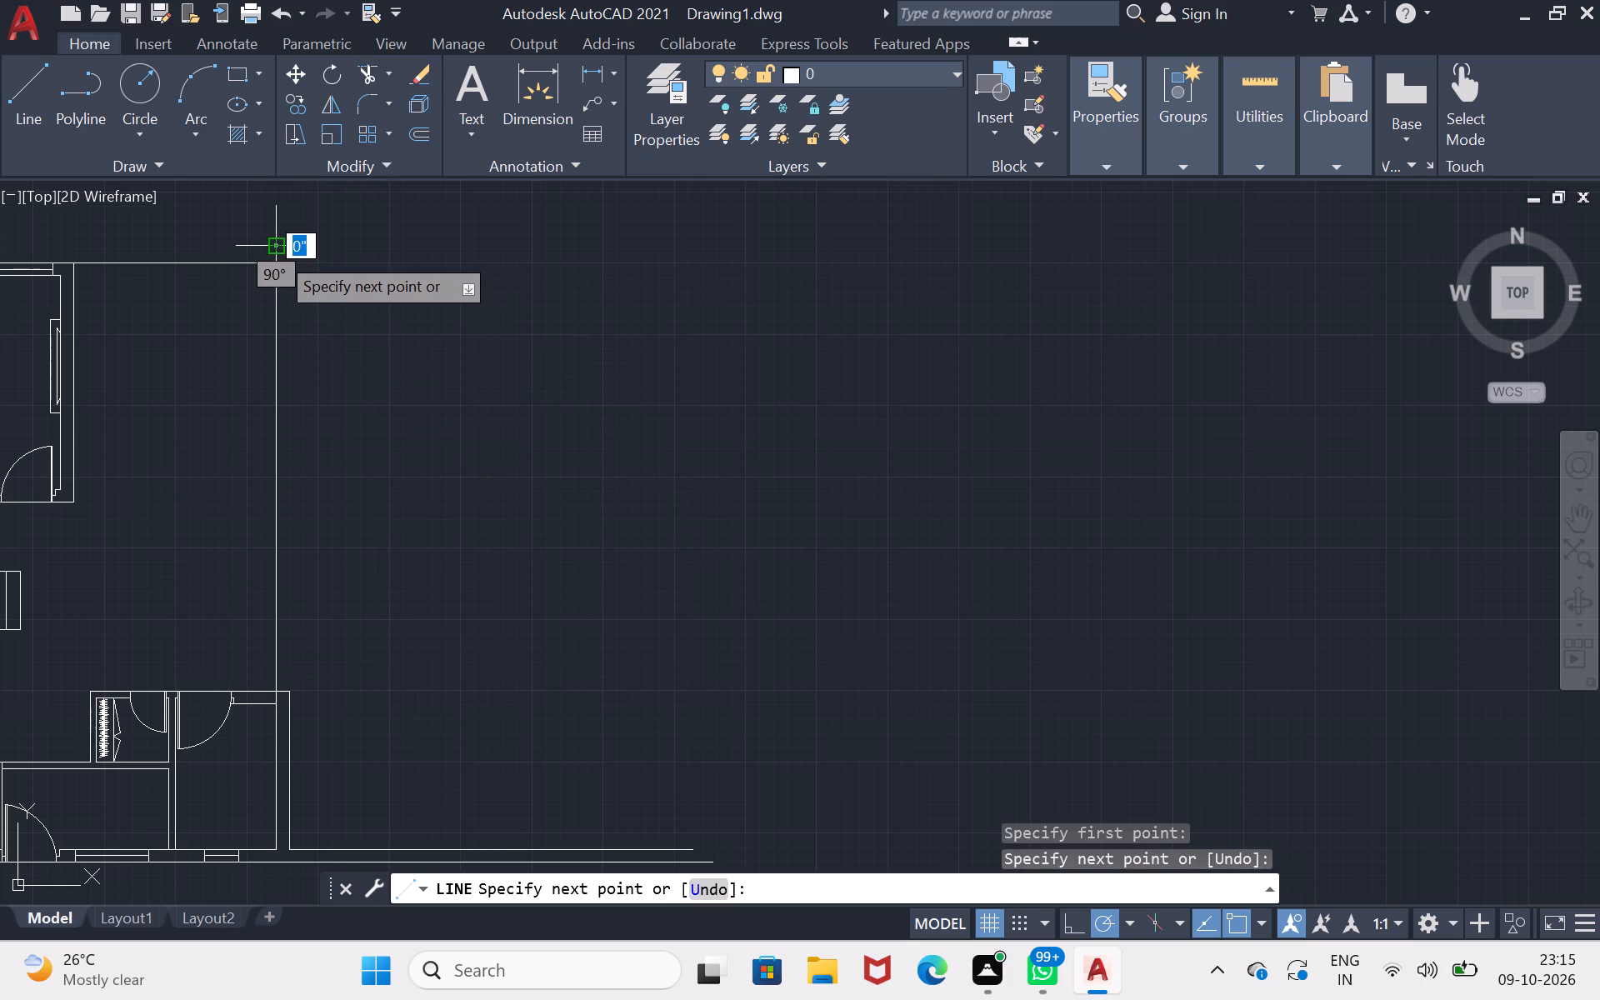
pyautogui.press('Return')
# Draw a vertical line north from the 6'6" room's outer northeast corner to just beyond the bedroom's north wall line.
pyautogui.click(22, 92)
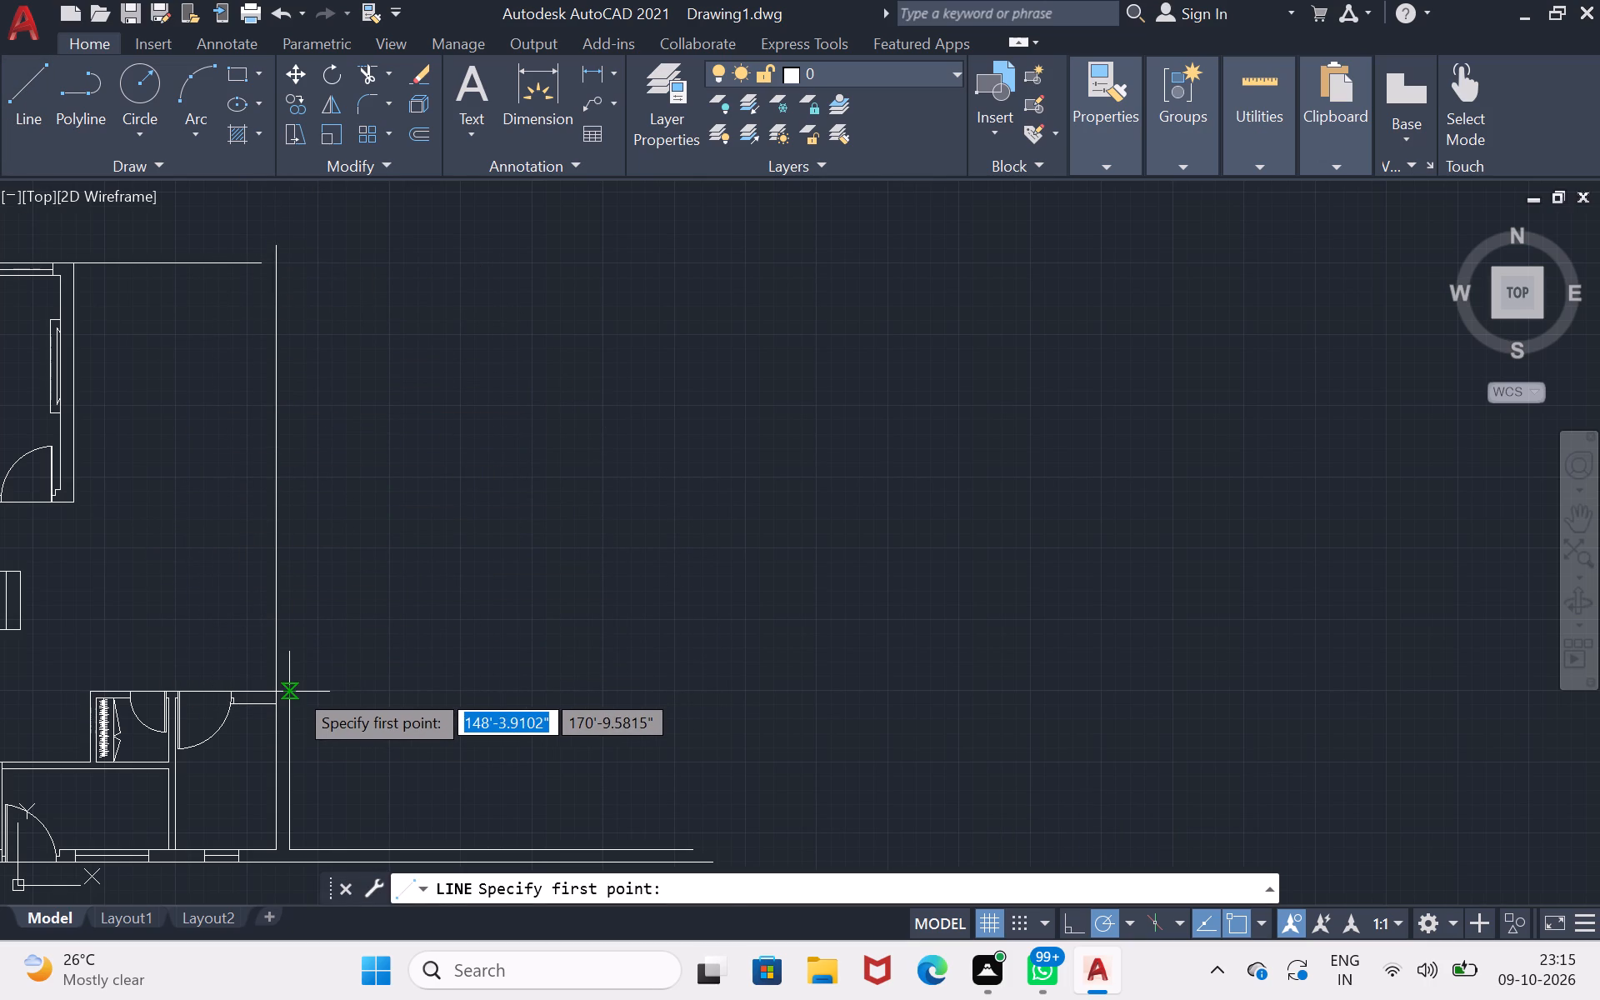
pyautogui.moveTo(295, 689); pyautogui.dragTo(299, 667)
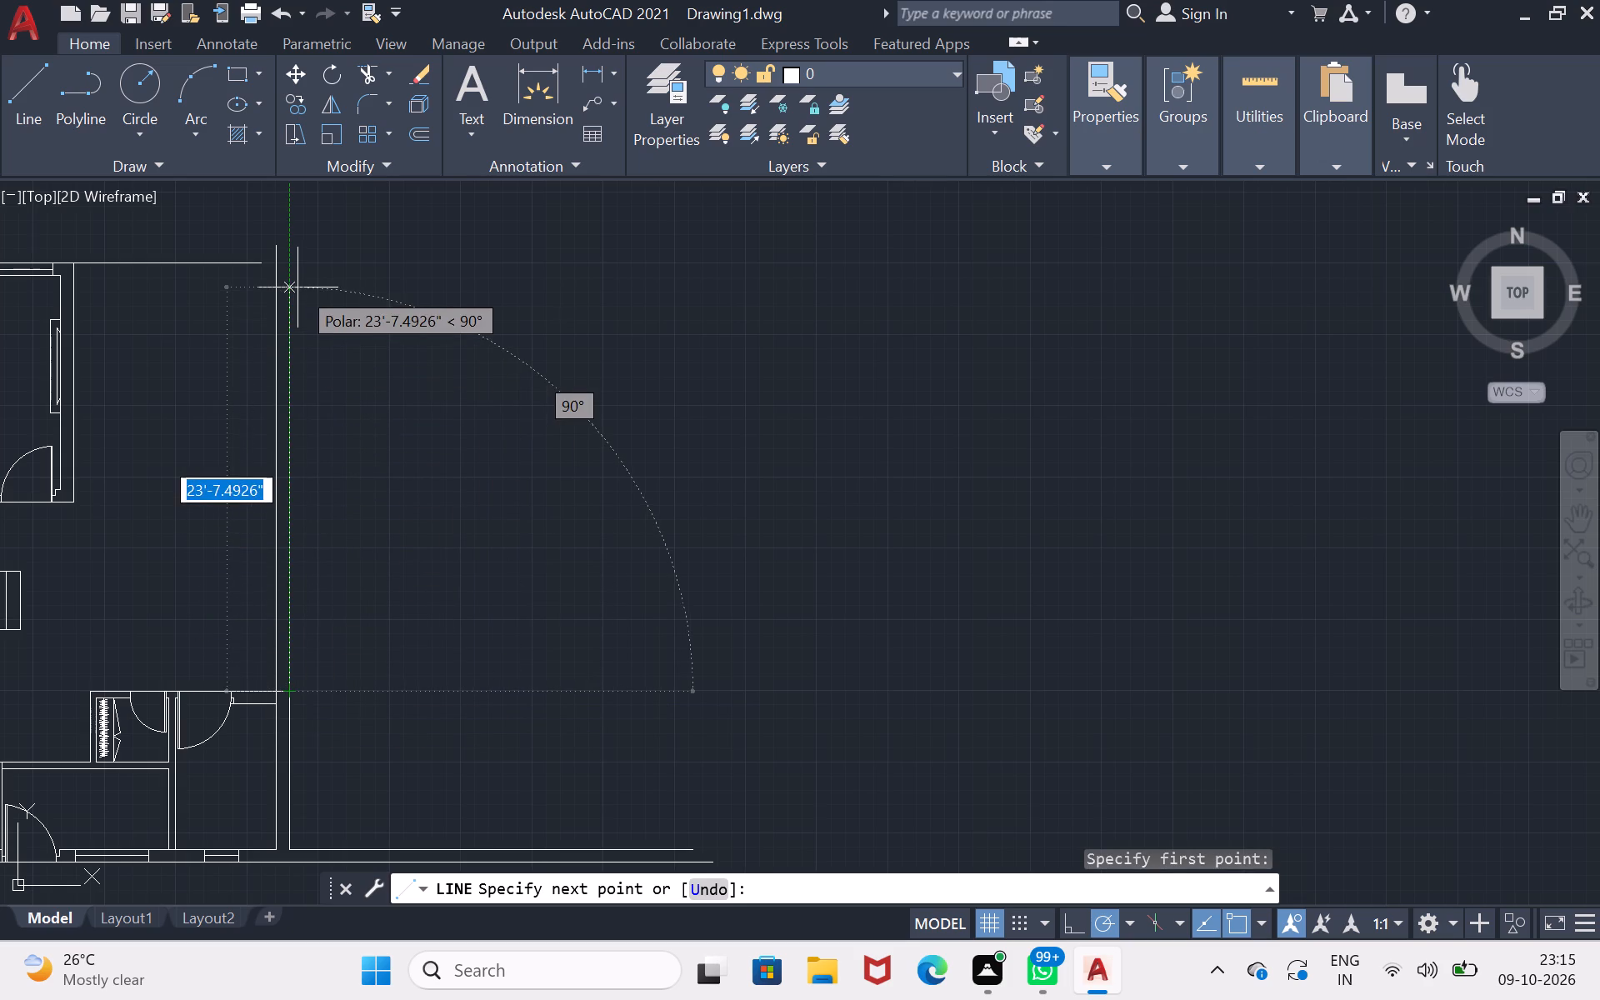
pyautogui.click(297, 241)
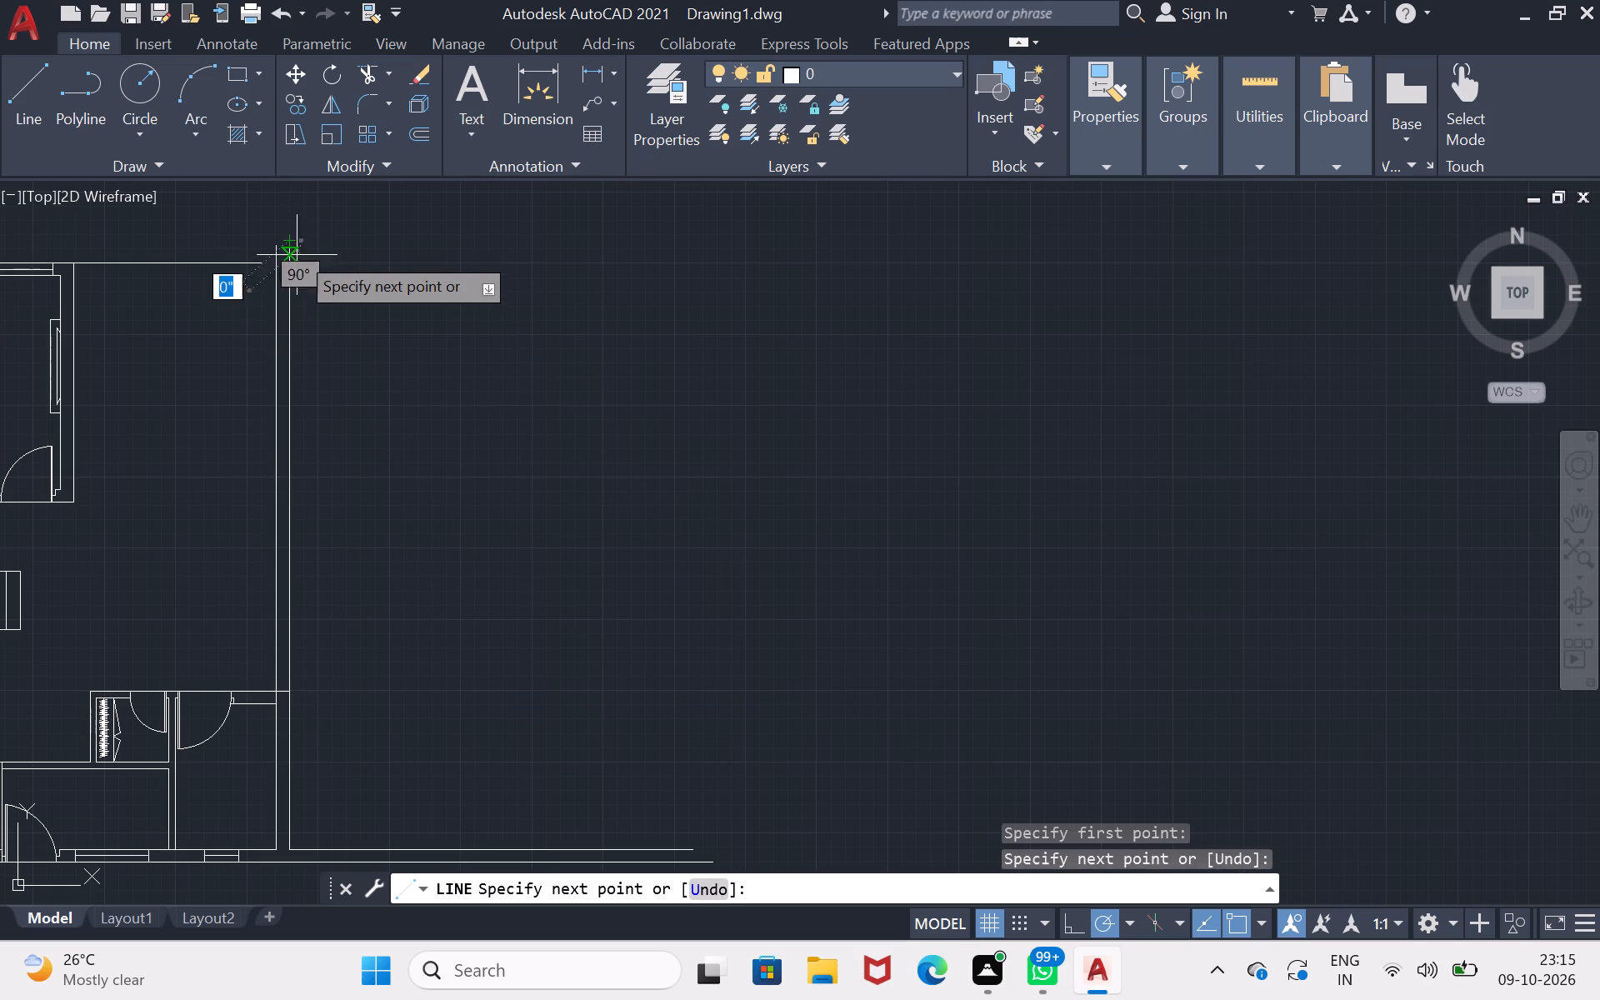
pyautogui.press('Return')
# Continue the north wall line east from its end to the outer vertical line of the new 9" wall.
pyautogui.click(43, 105)
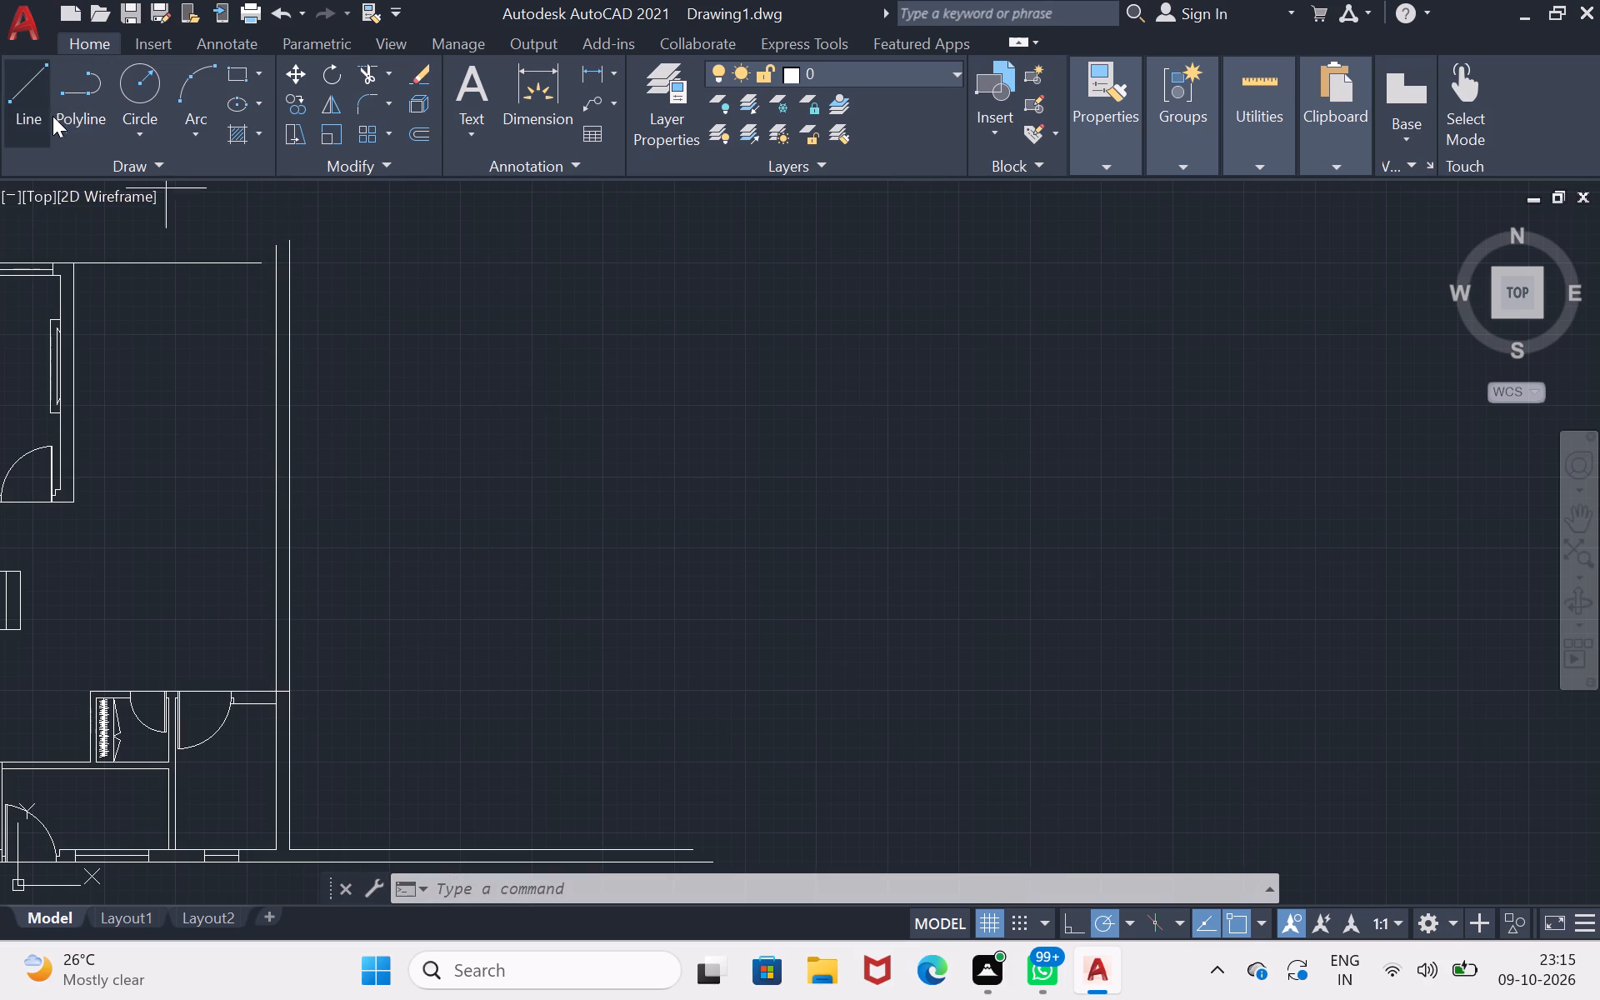
pyautogui.click(252, 261)
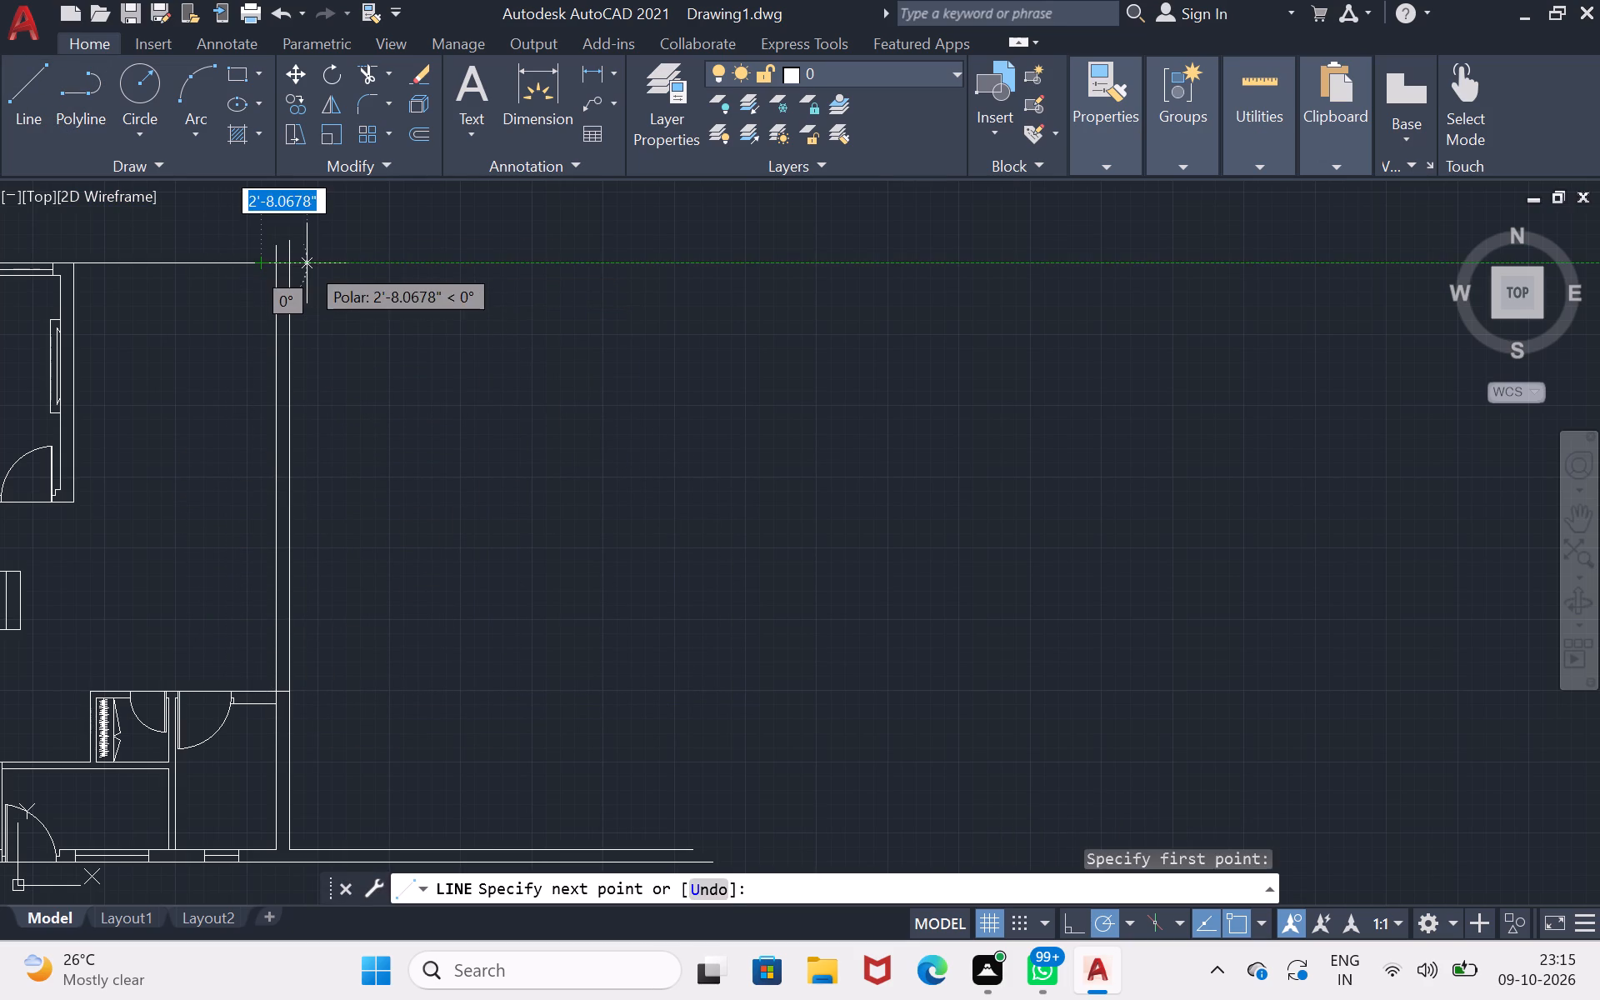
pyautogui.click(291, 263)
pyautogui.press('Return')
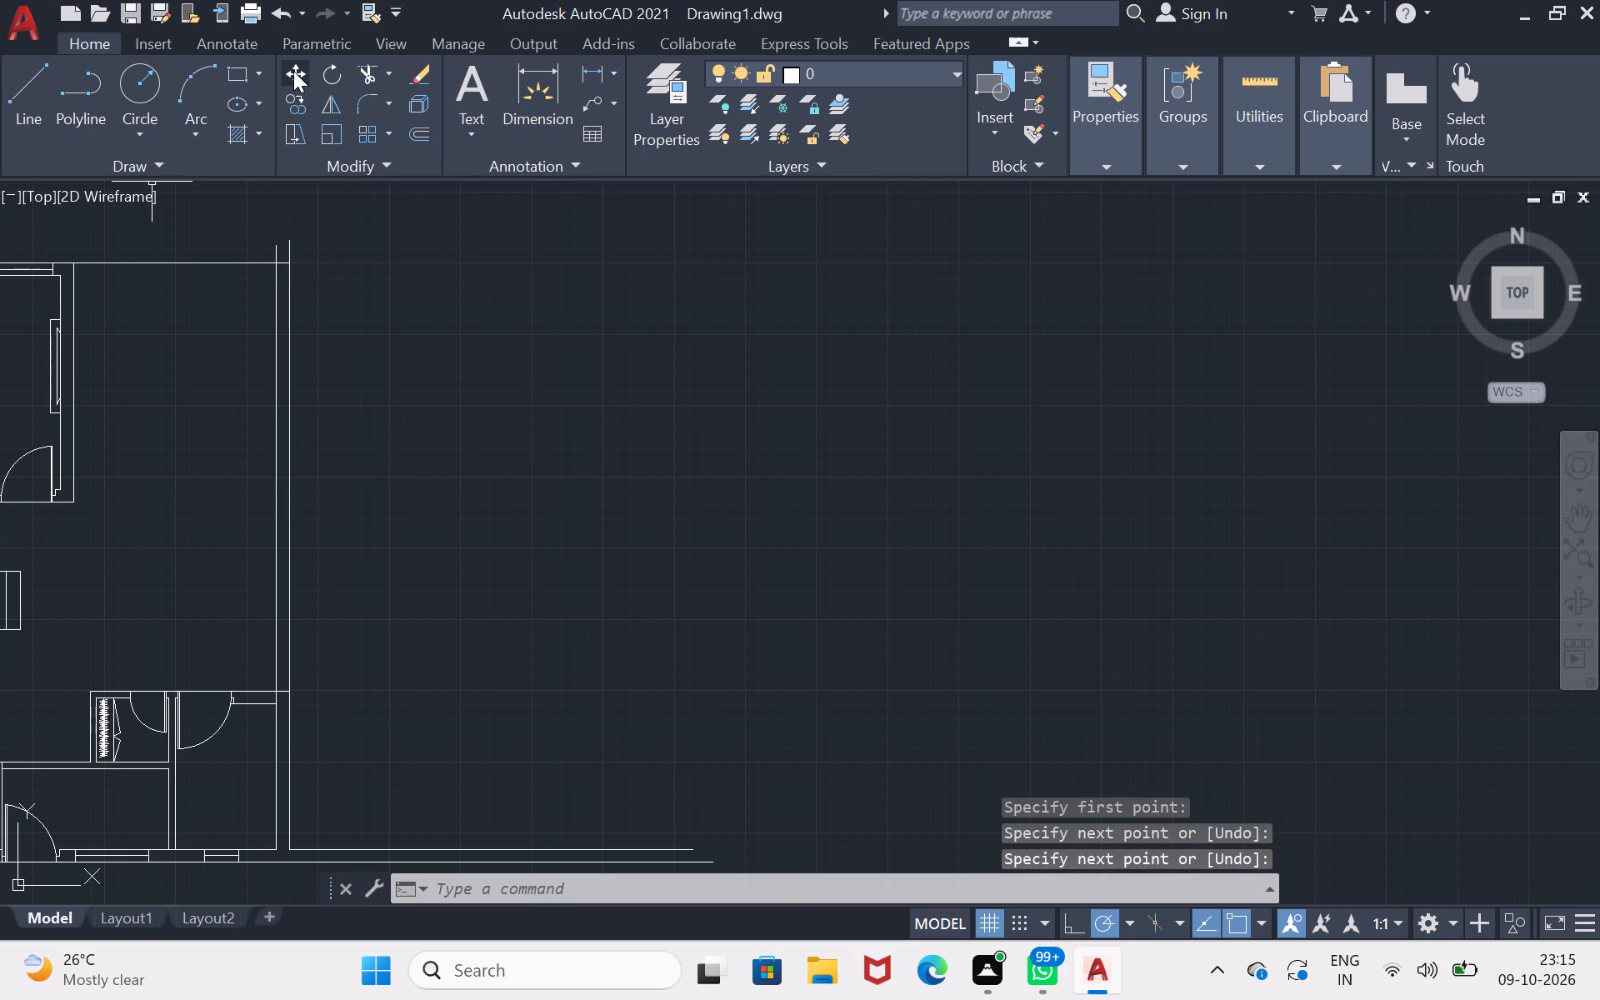
# Trim the ends of both vertical wall lines that project above the north wall line.
pyautogui.click(359, 70)
pyautogui.moveTo(359, 71); pyautogui.dragTo(359, 79)
pyautogui.moveTo(311, 240); pyautogui.dragTo(309, 242)
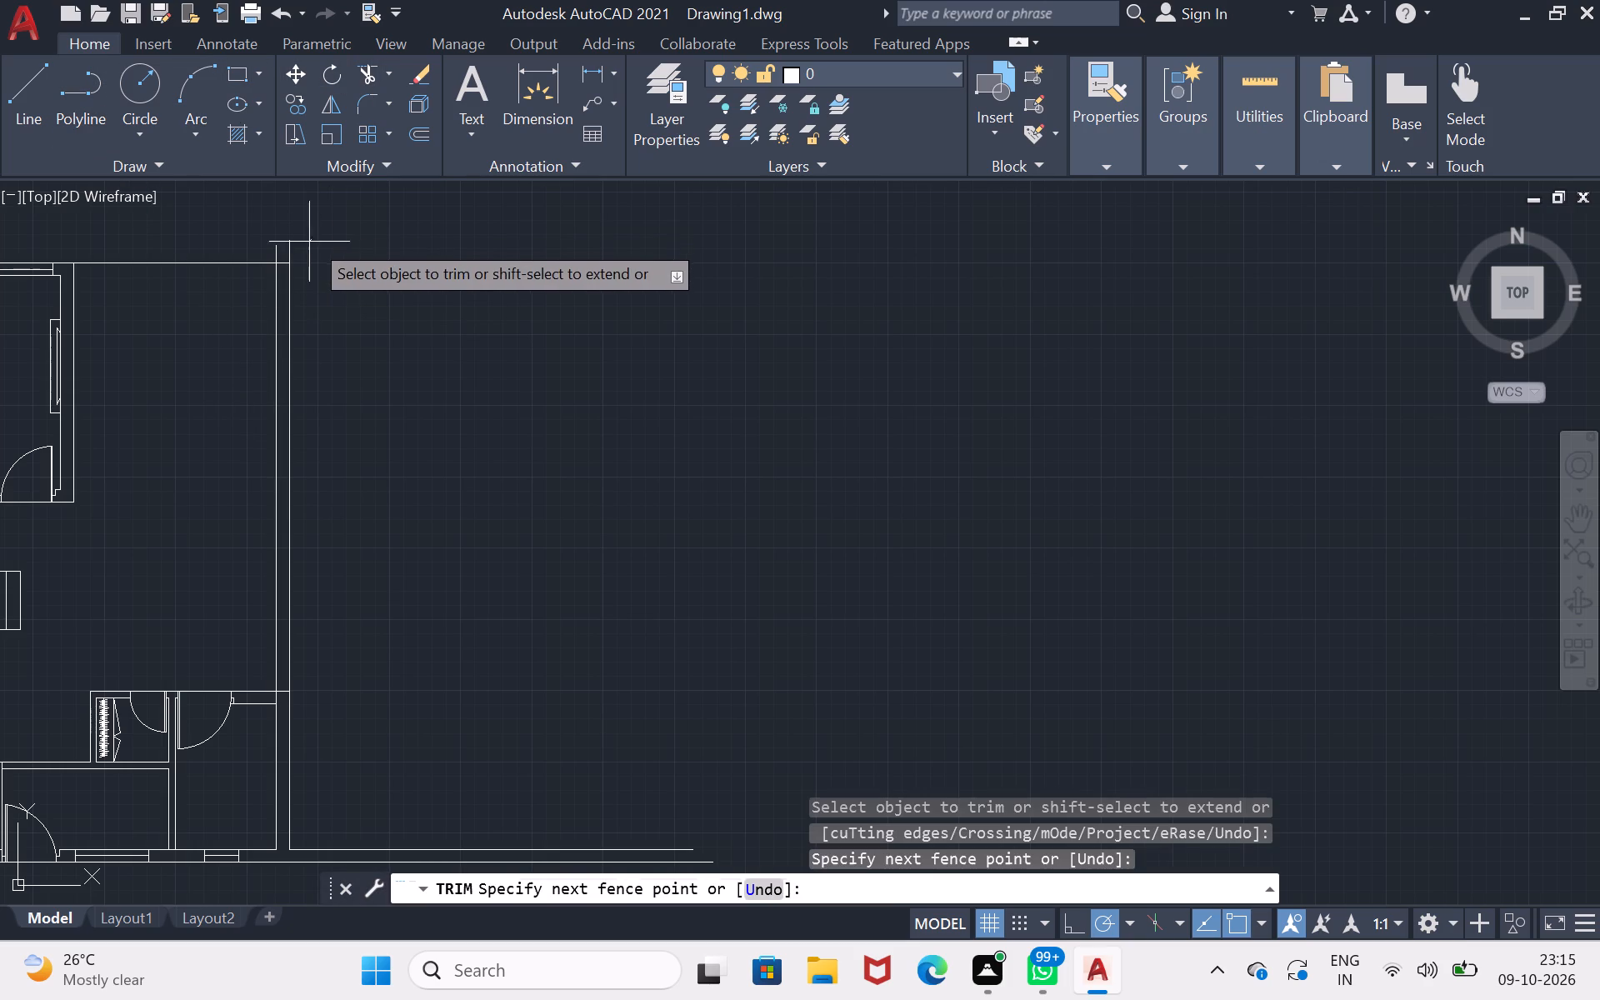
pyautogui.moveTo(309, 242); pyautogui.dragTo(270, 247)
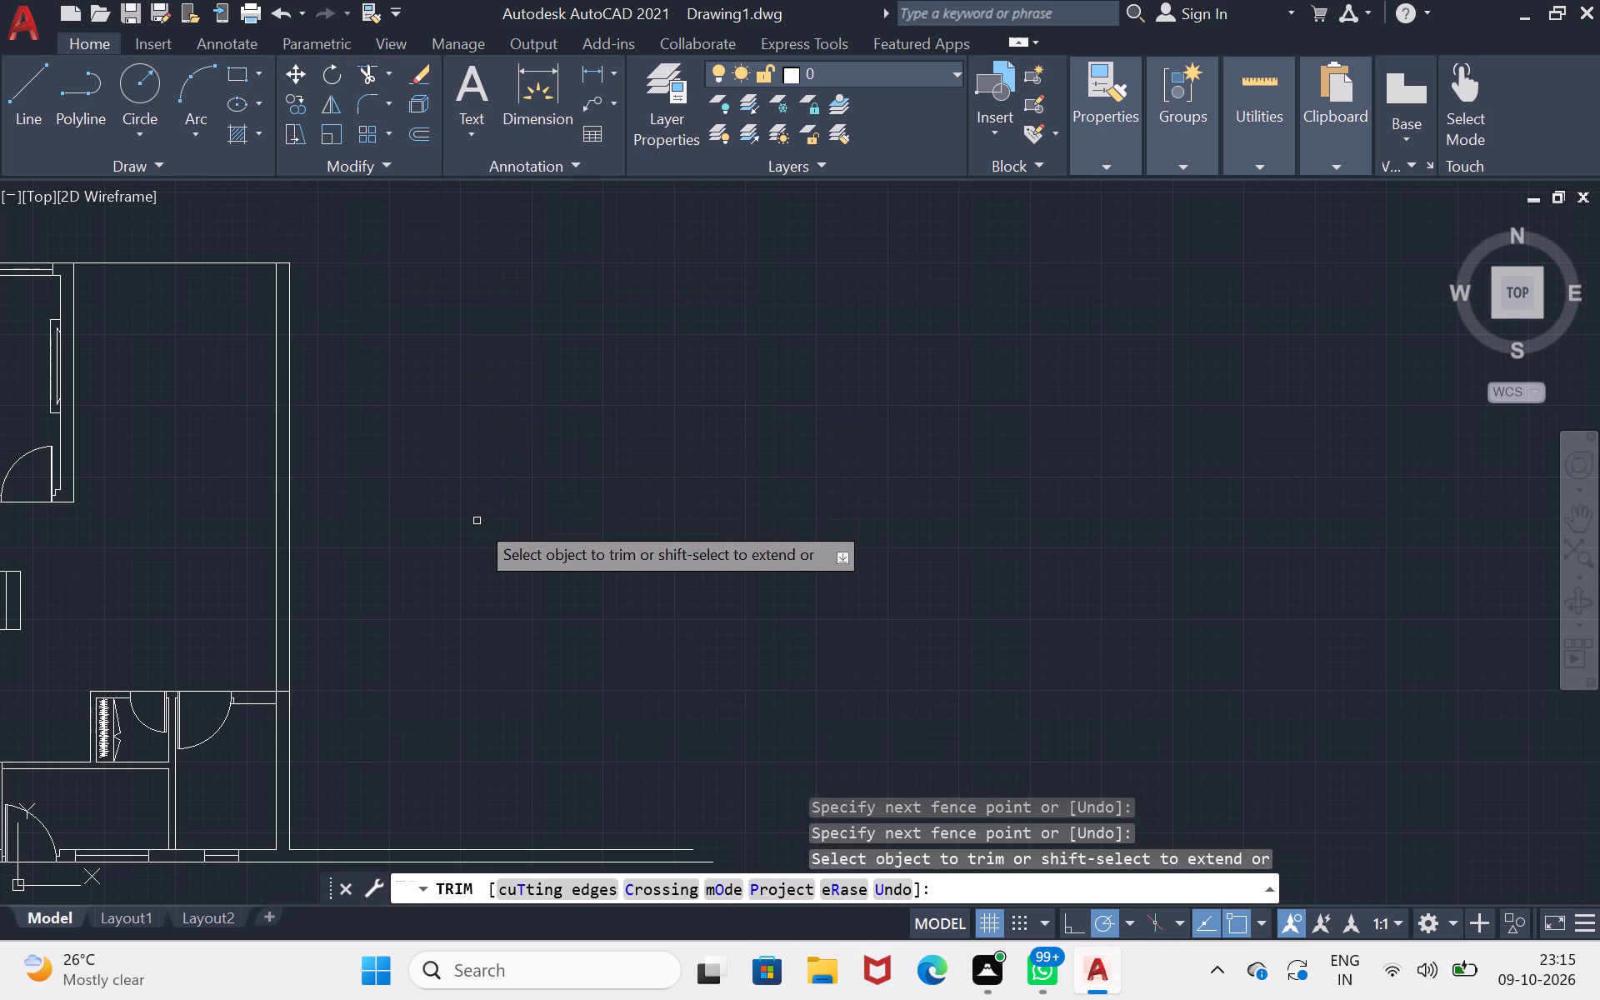
# Draw a 12'0" line eastward along the north wall level from the top of the 9" wall's inner (west) line.
pyautogui.scroll(-2, 538, 594)
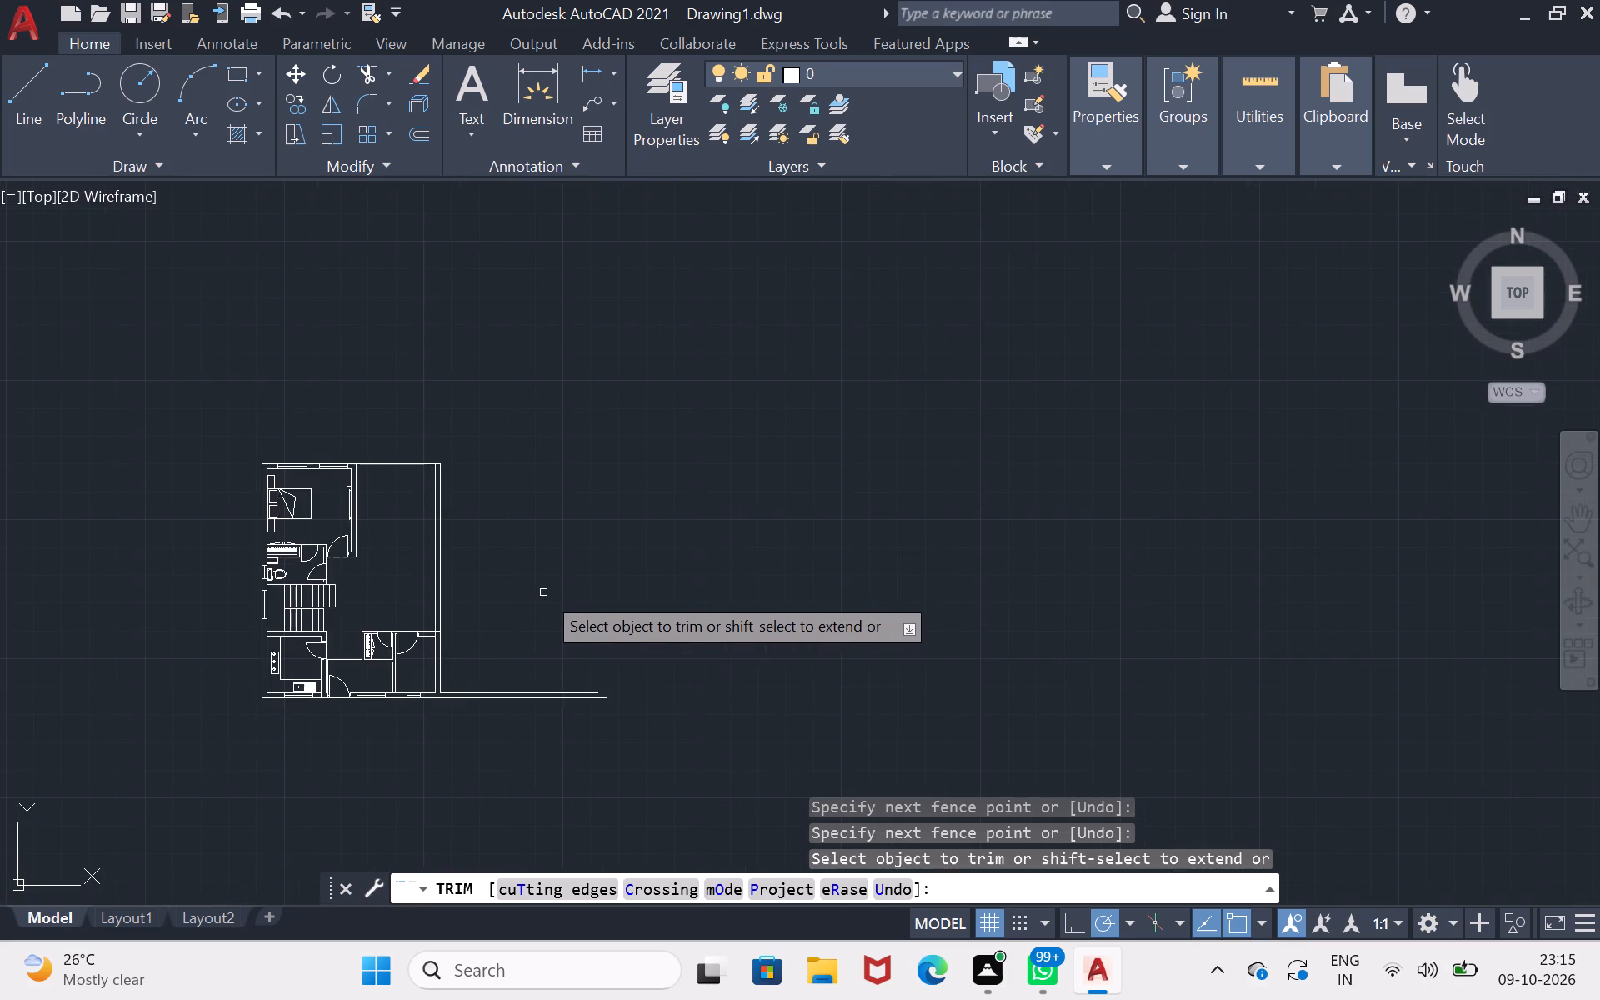
pyautogui.scroll(2, 458, 657)
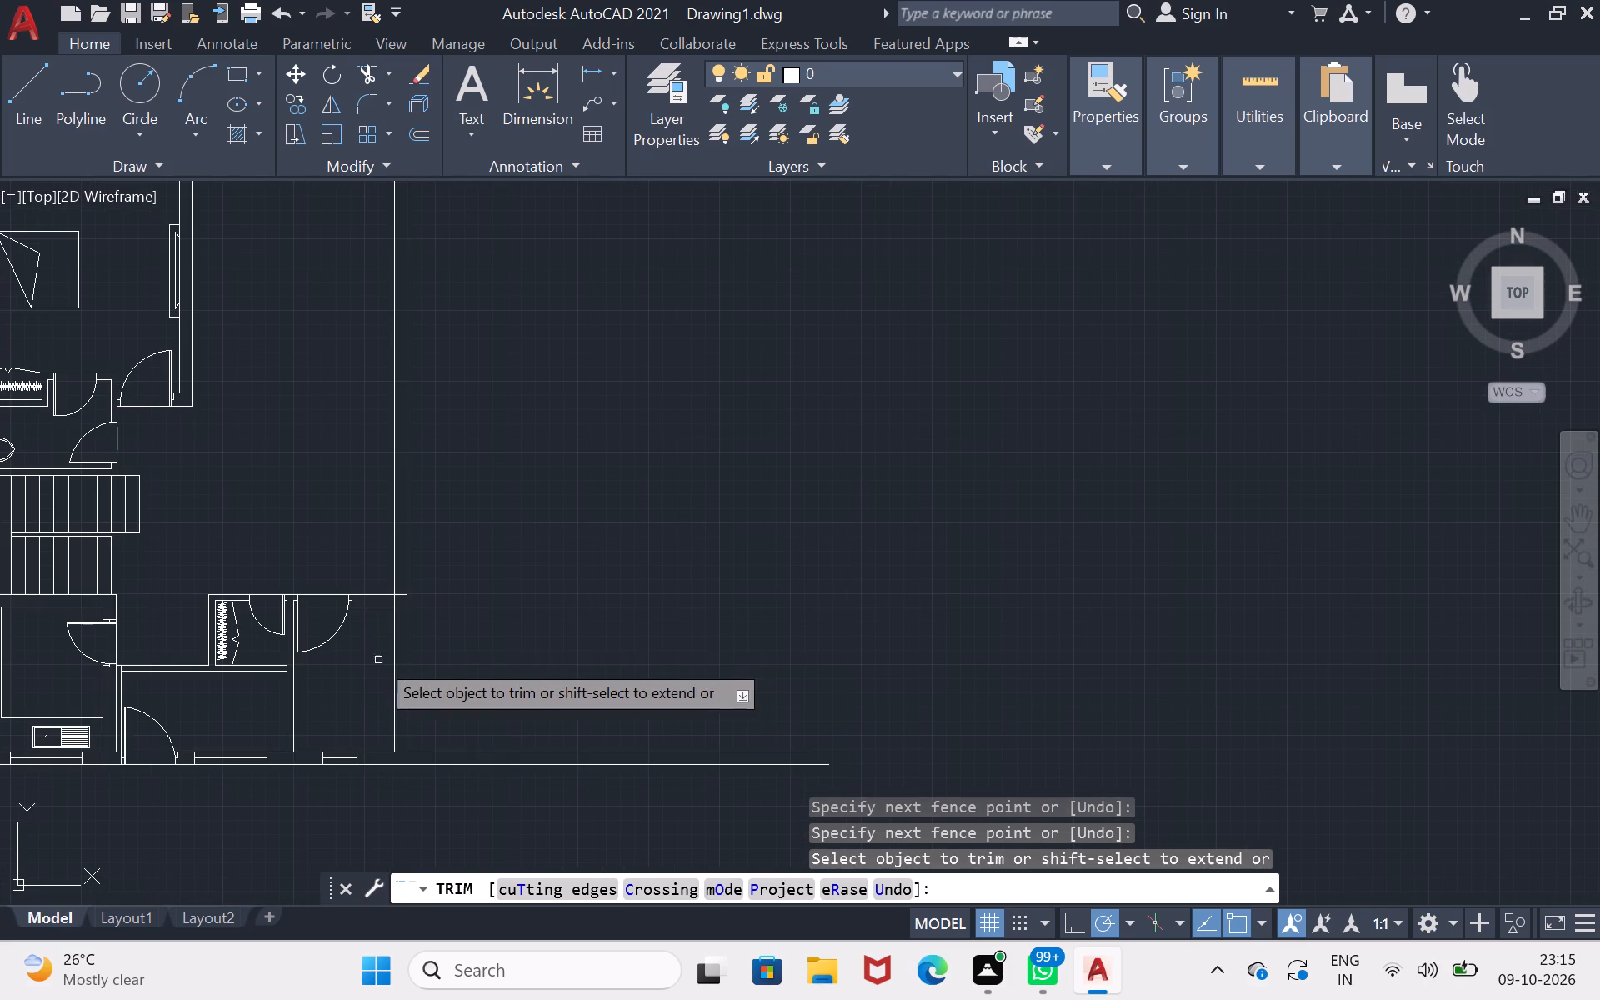
pyautogui.scroll(1, 286, 566)
pyautogui.scroll(-3, 297, 577)
pyautogui.scroll(1, 235, 577)
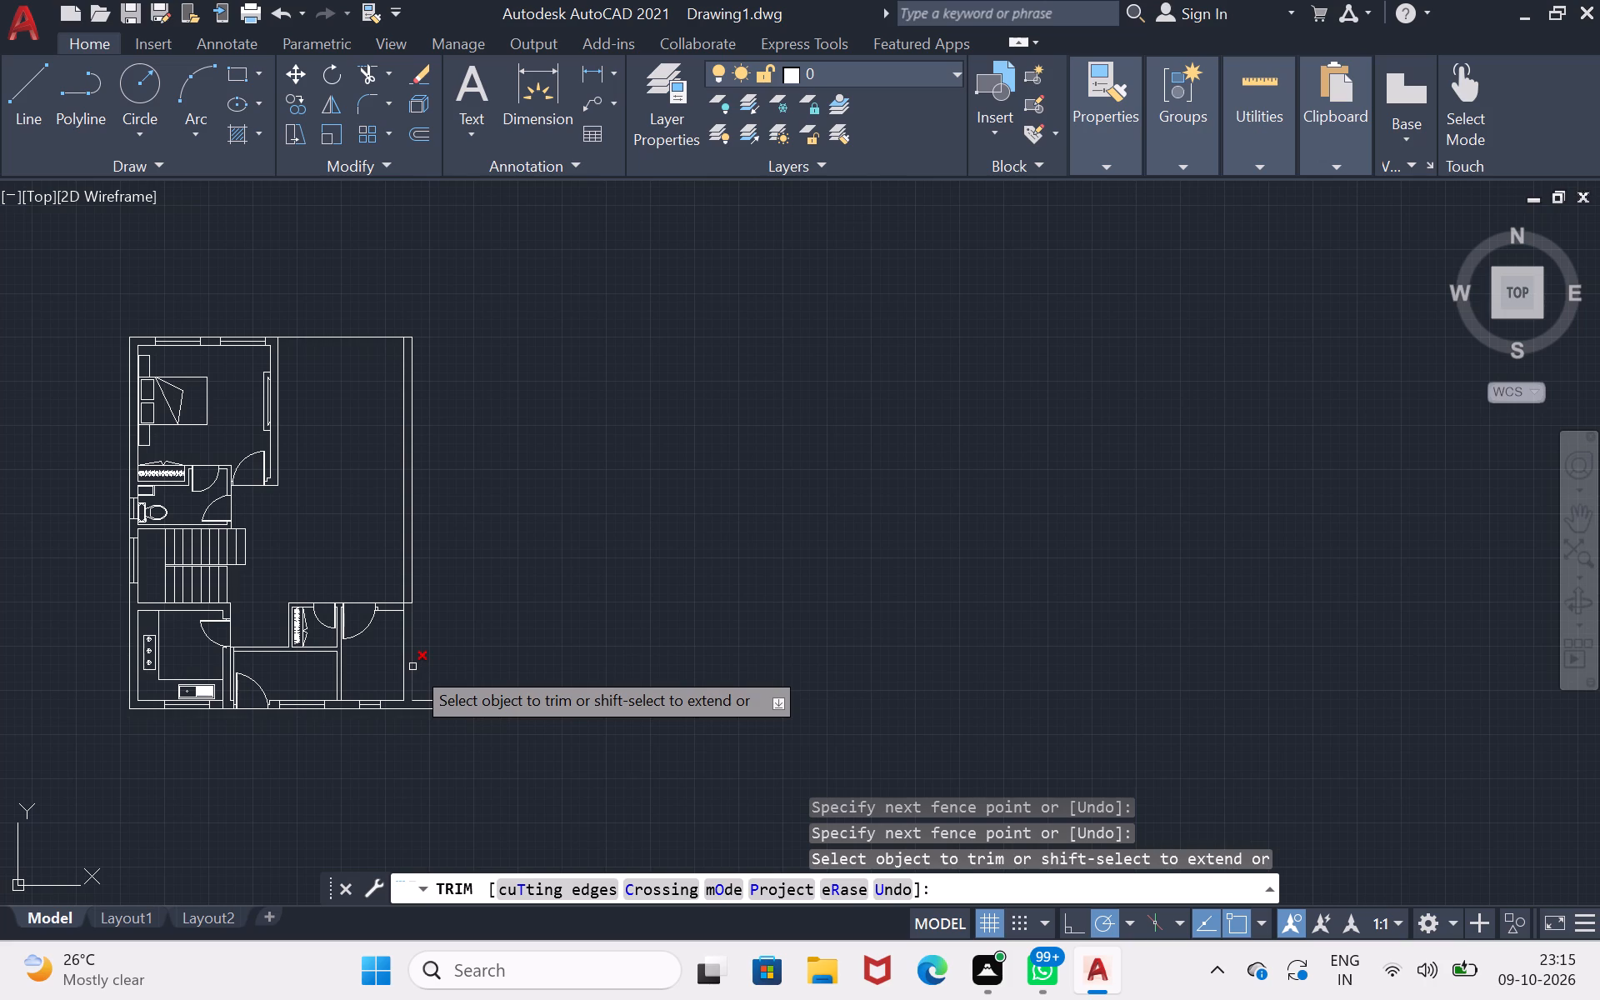
pyautogui.scroll(1, 412, 667)
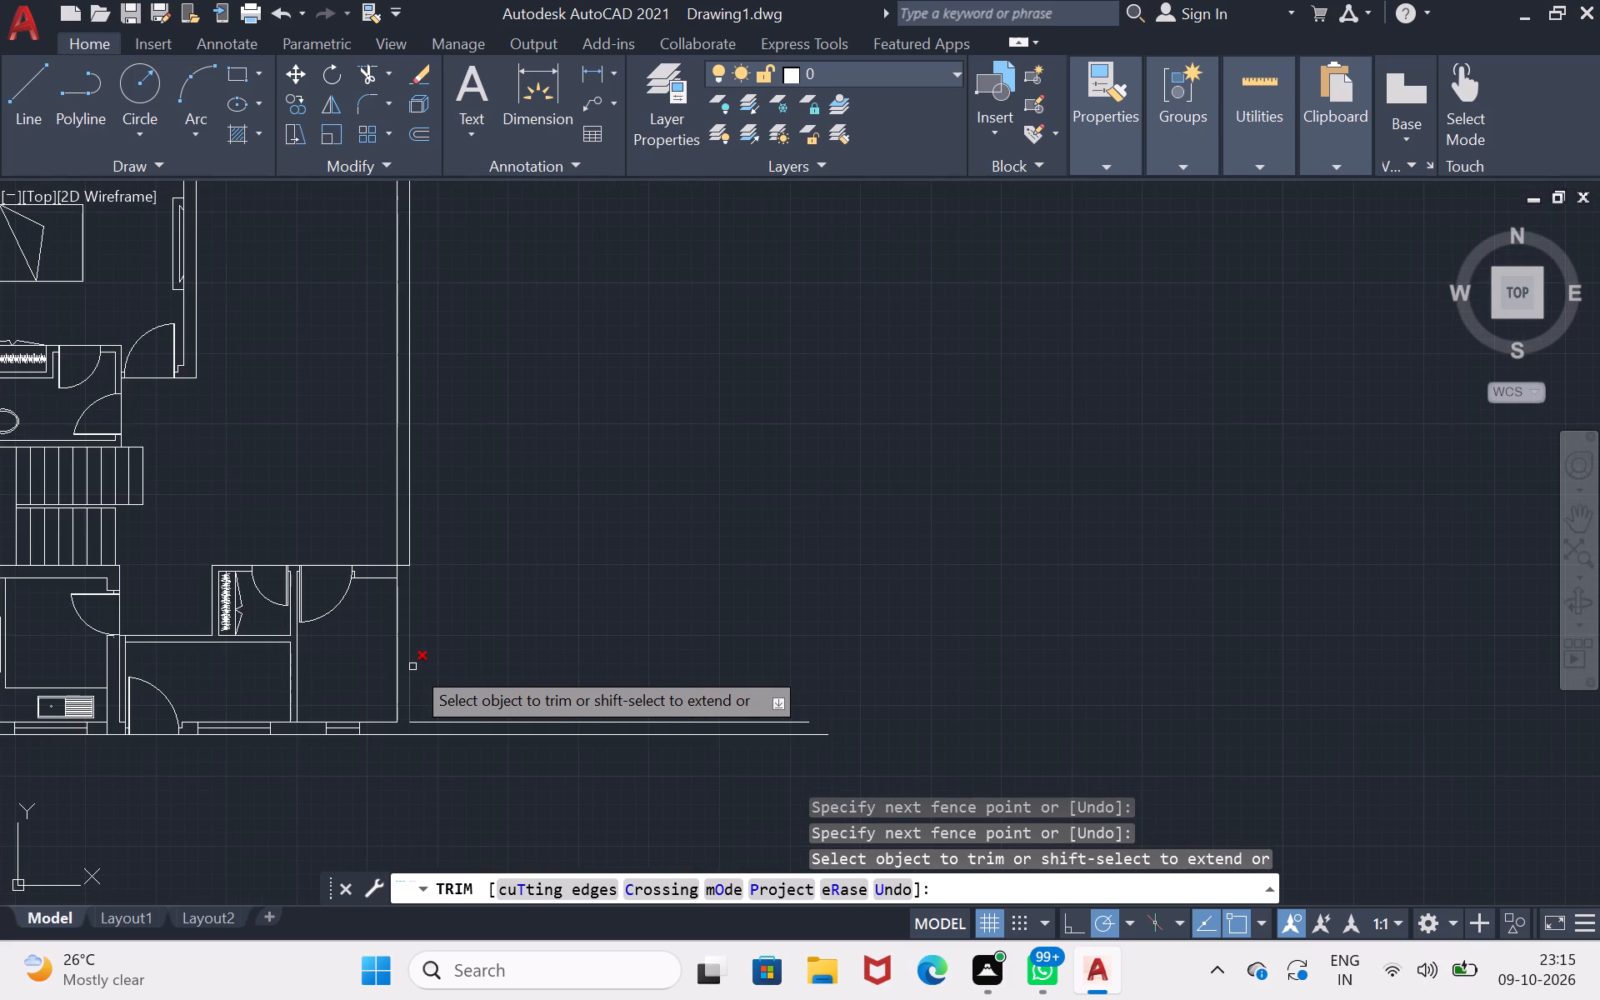
pyautogui.scroll(-1, 522, 493)
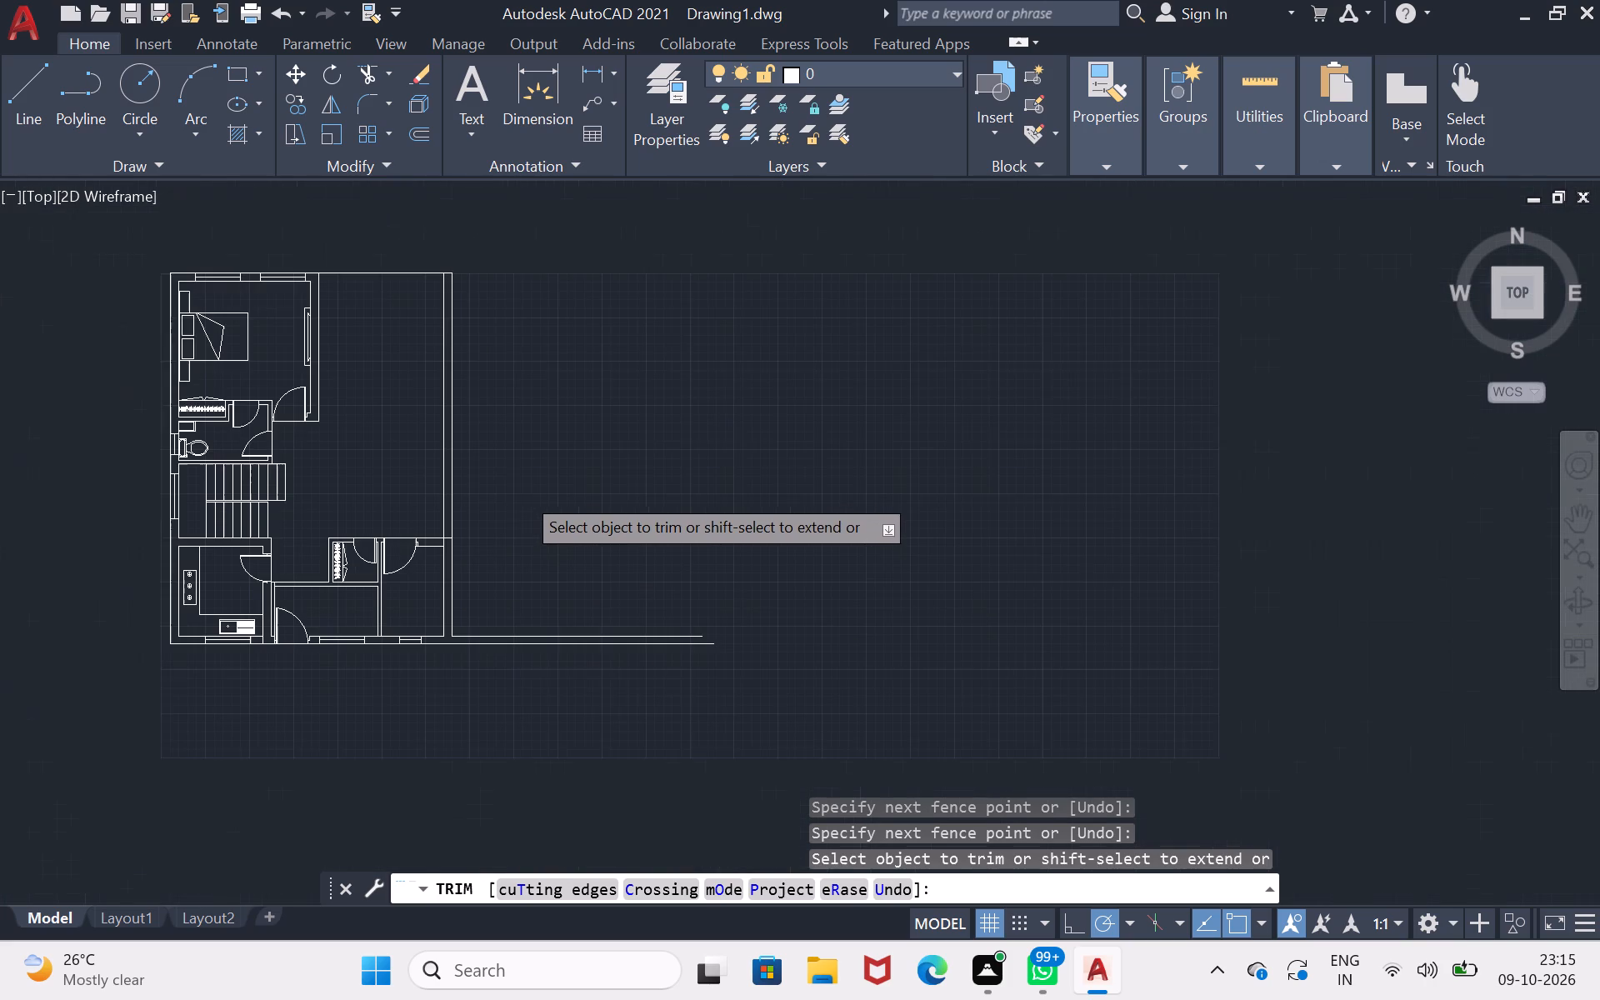
pyautogui.scroll(1, 385, 225)
pyautogui.click(39, 106)
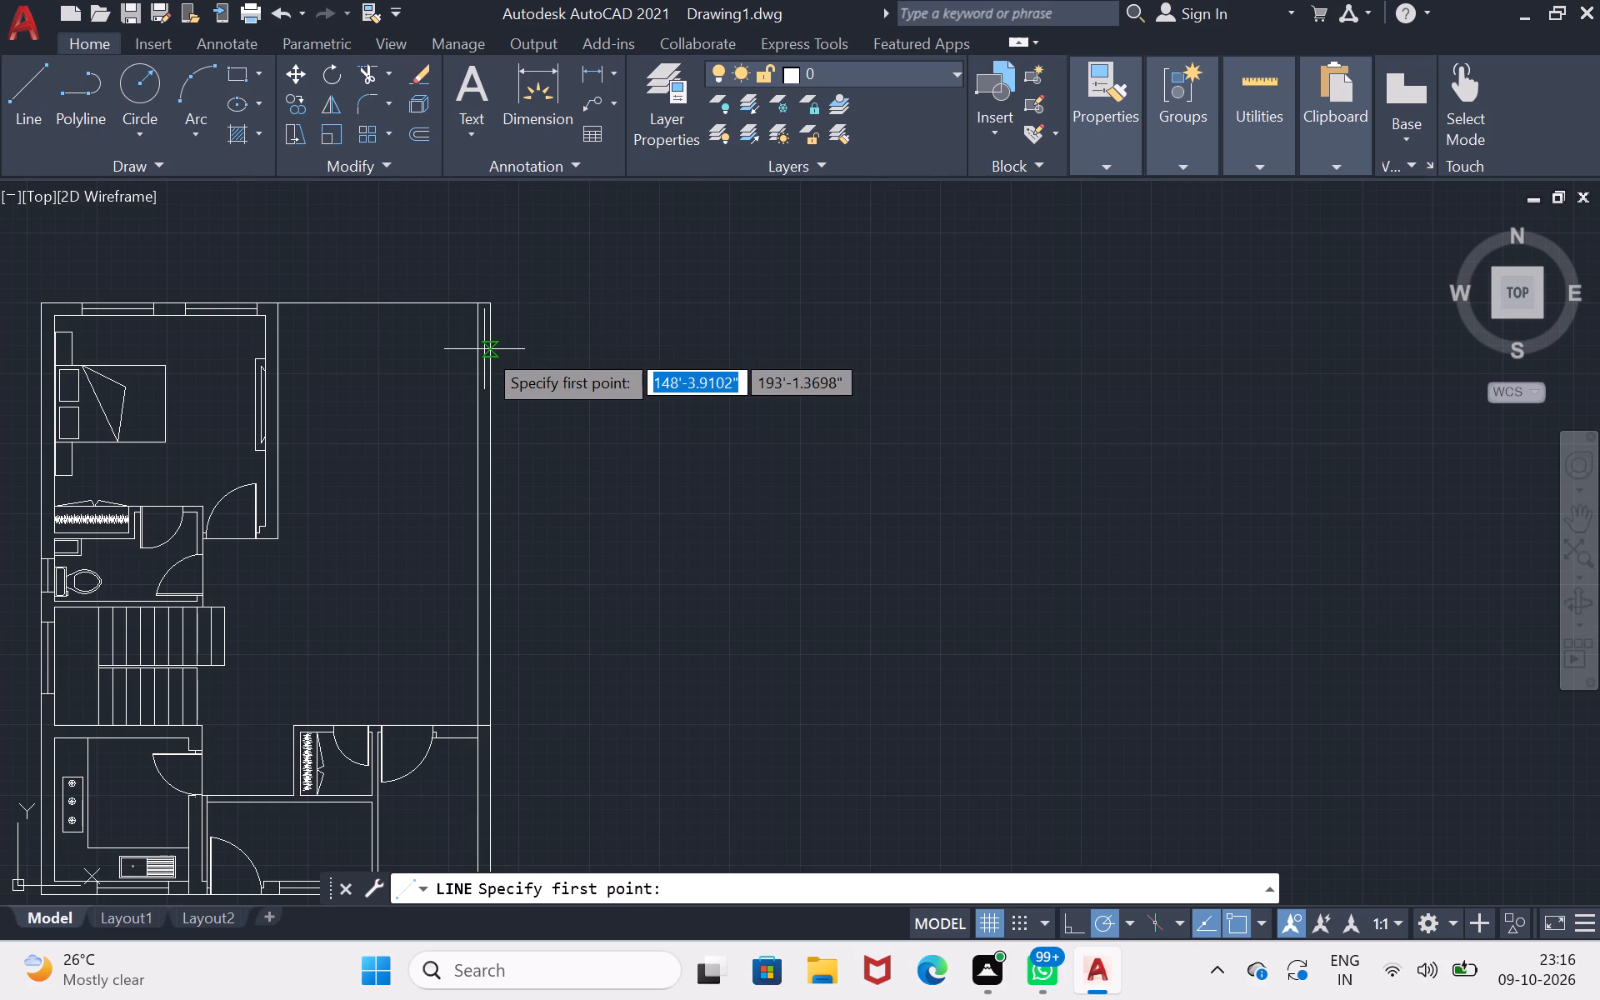
pyautogui.click(470, 307)
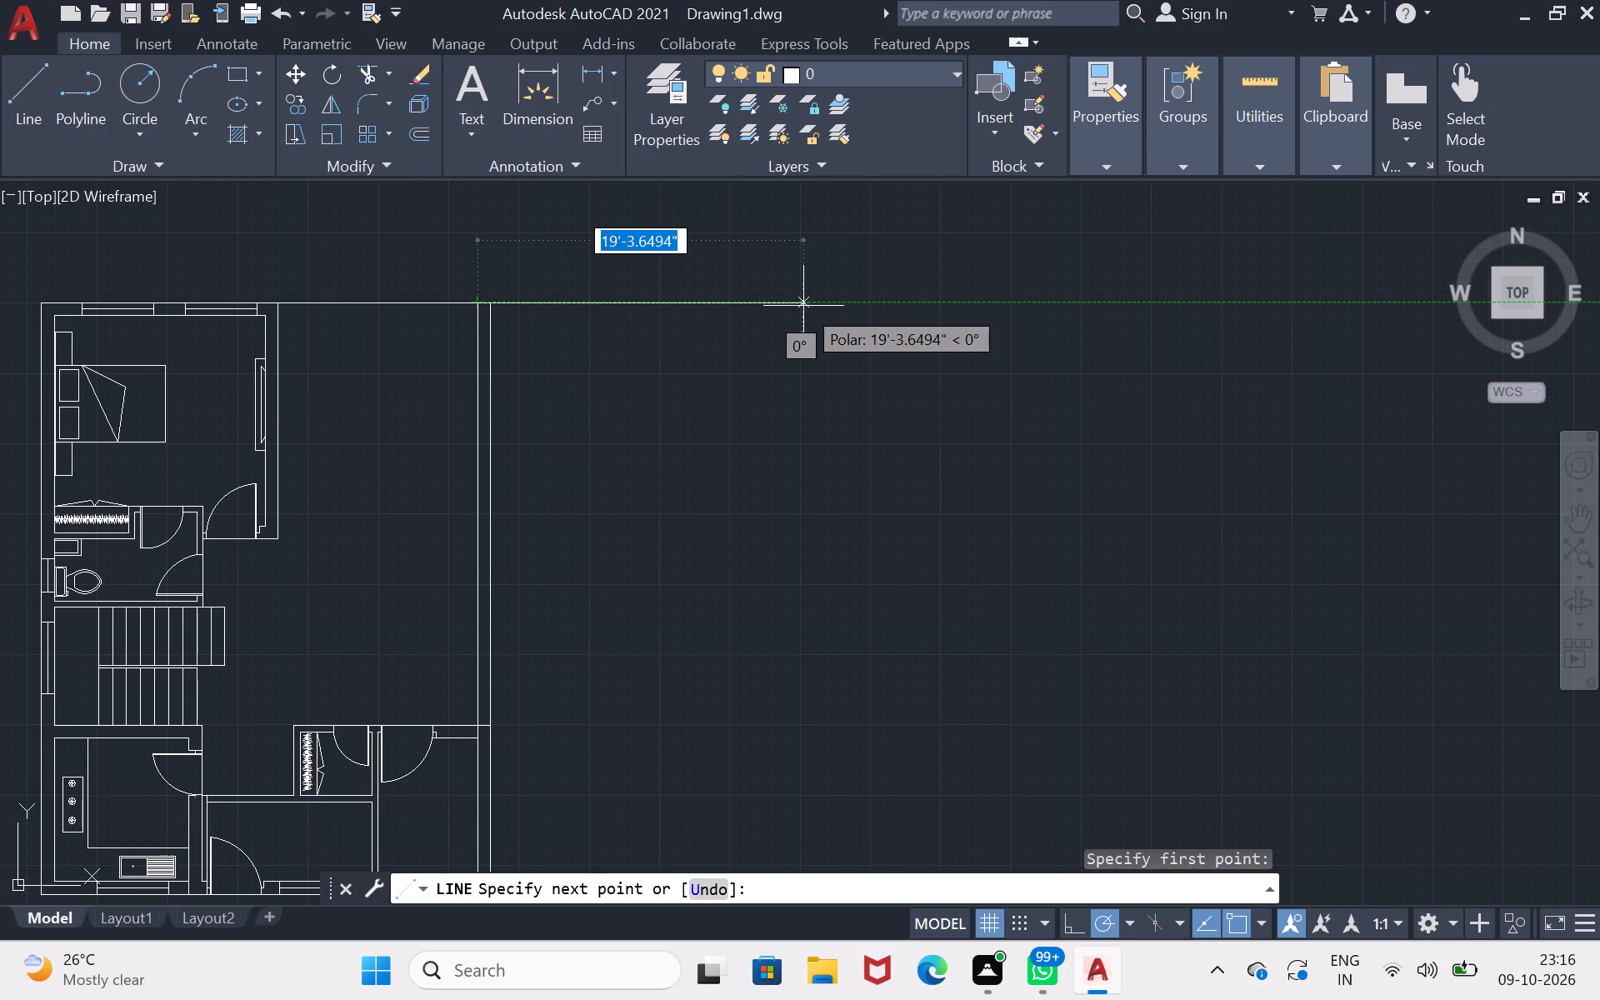
pyautogui.write('12')
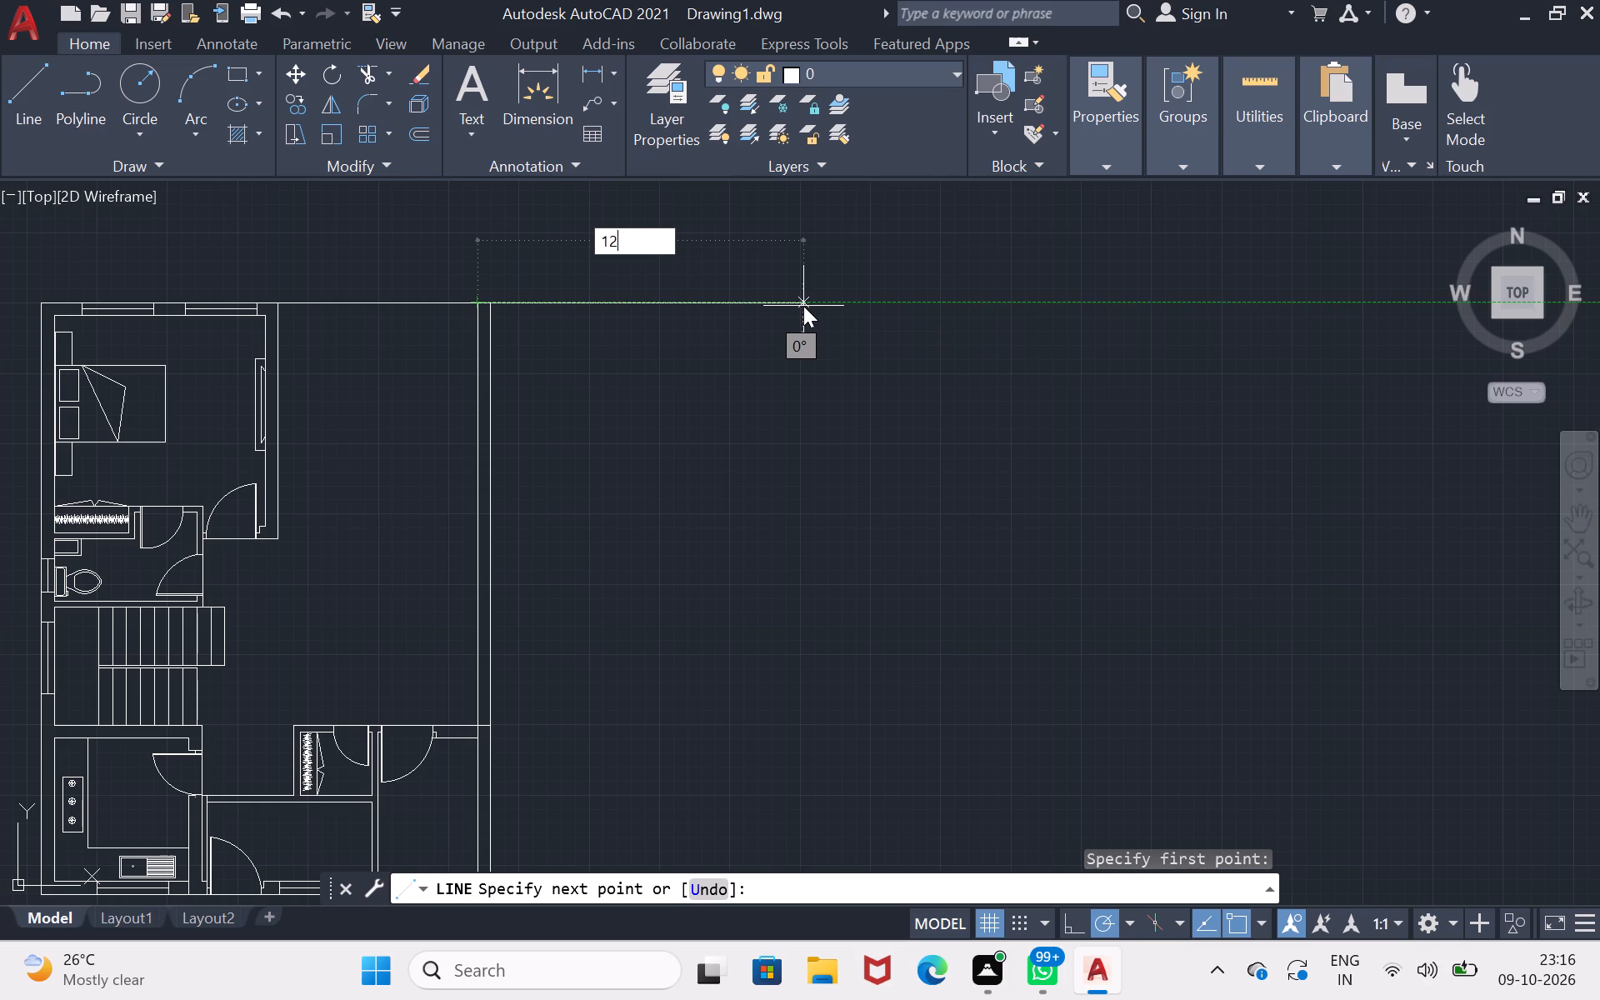
pyautogui.press("'")
pyautogui.press('0')
pyautogui.hotkey('shift', '"')
pyautogui.press('Return')
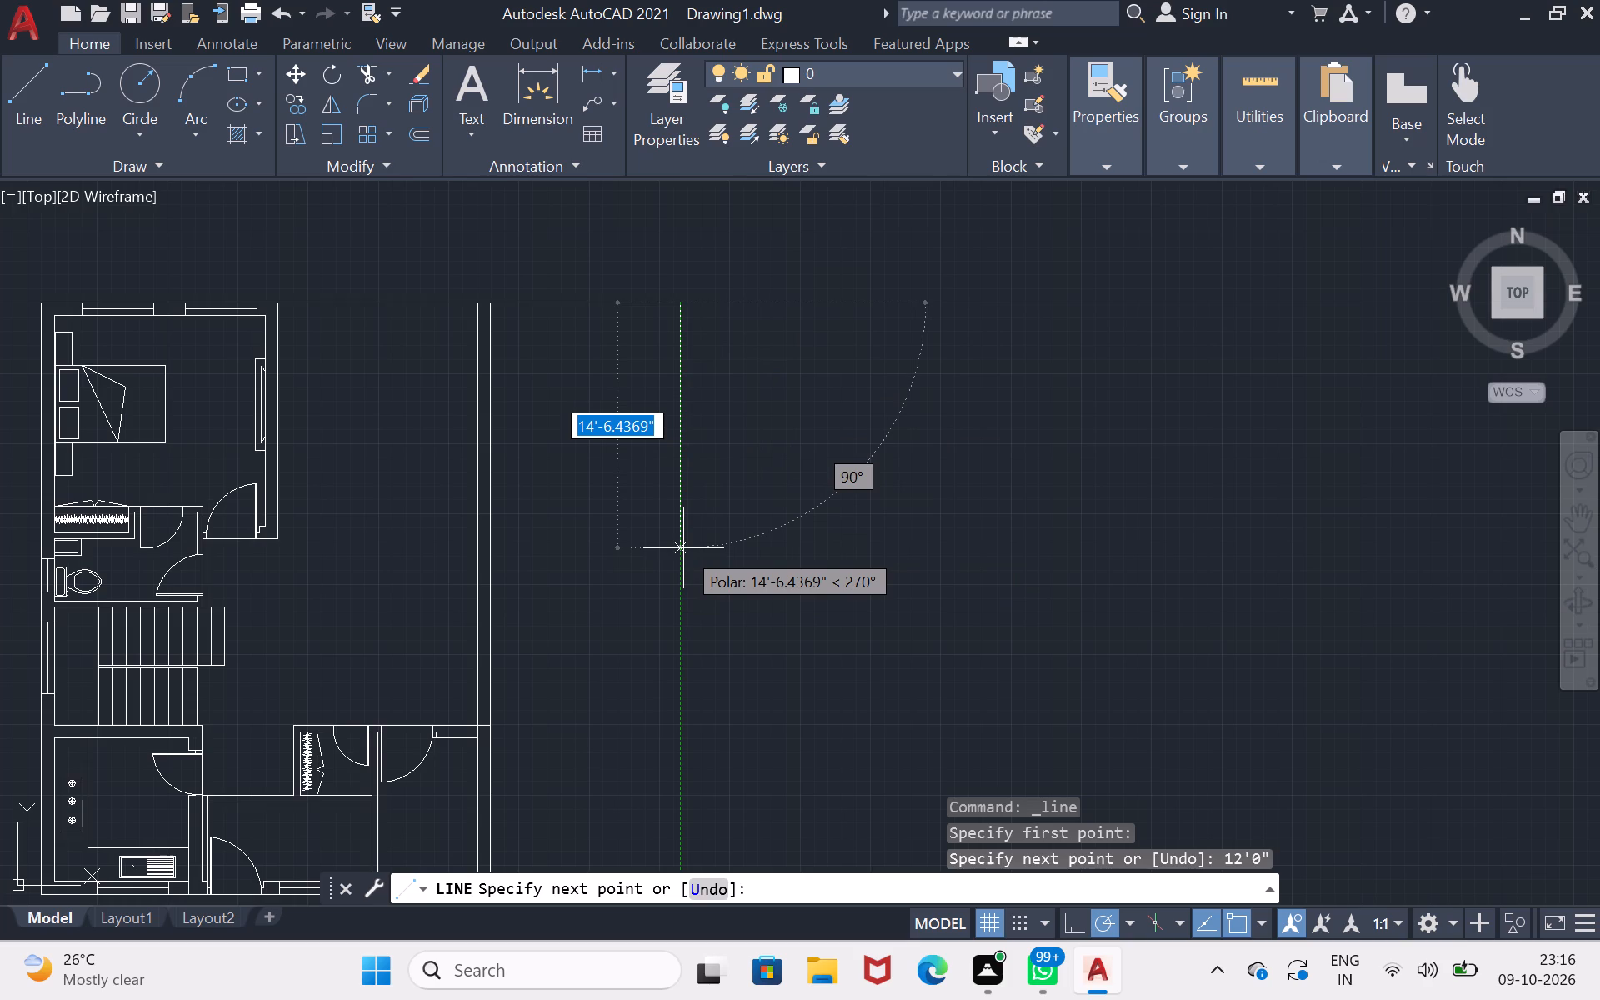
# Continue the new room's outline 16'8" south and back west to the 9" wall's inner (west) line.
pyautogui.write('16')
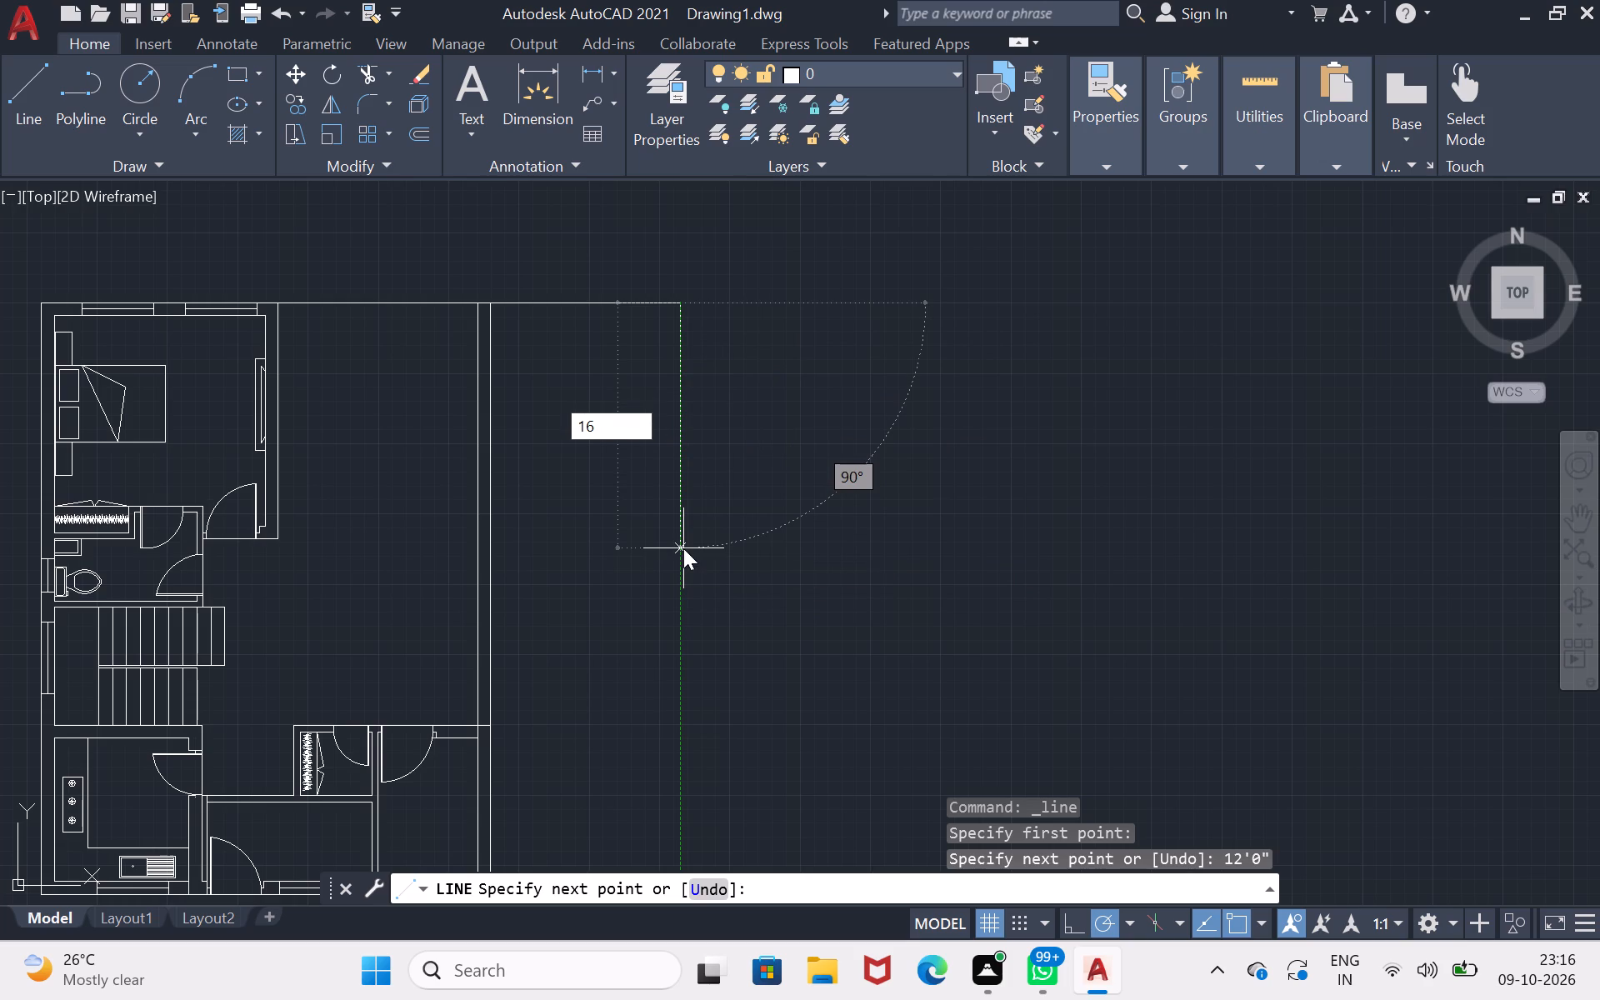
pyautogui.press("'")
pyautogui.press('8')
pyautogui.hotkey('shift', '"')
pyautogui.press('Return')
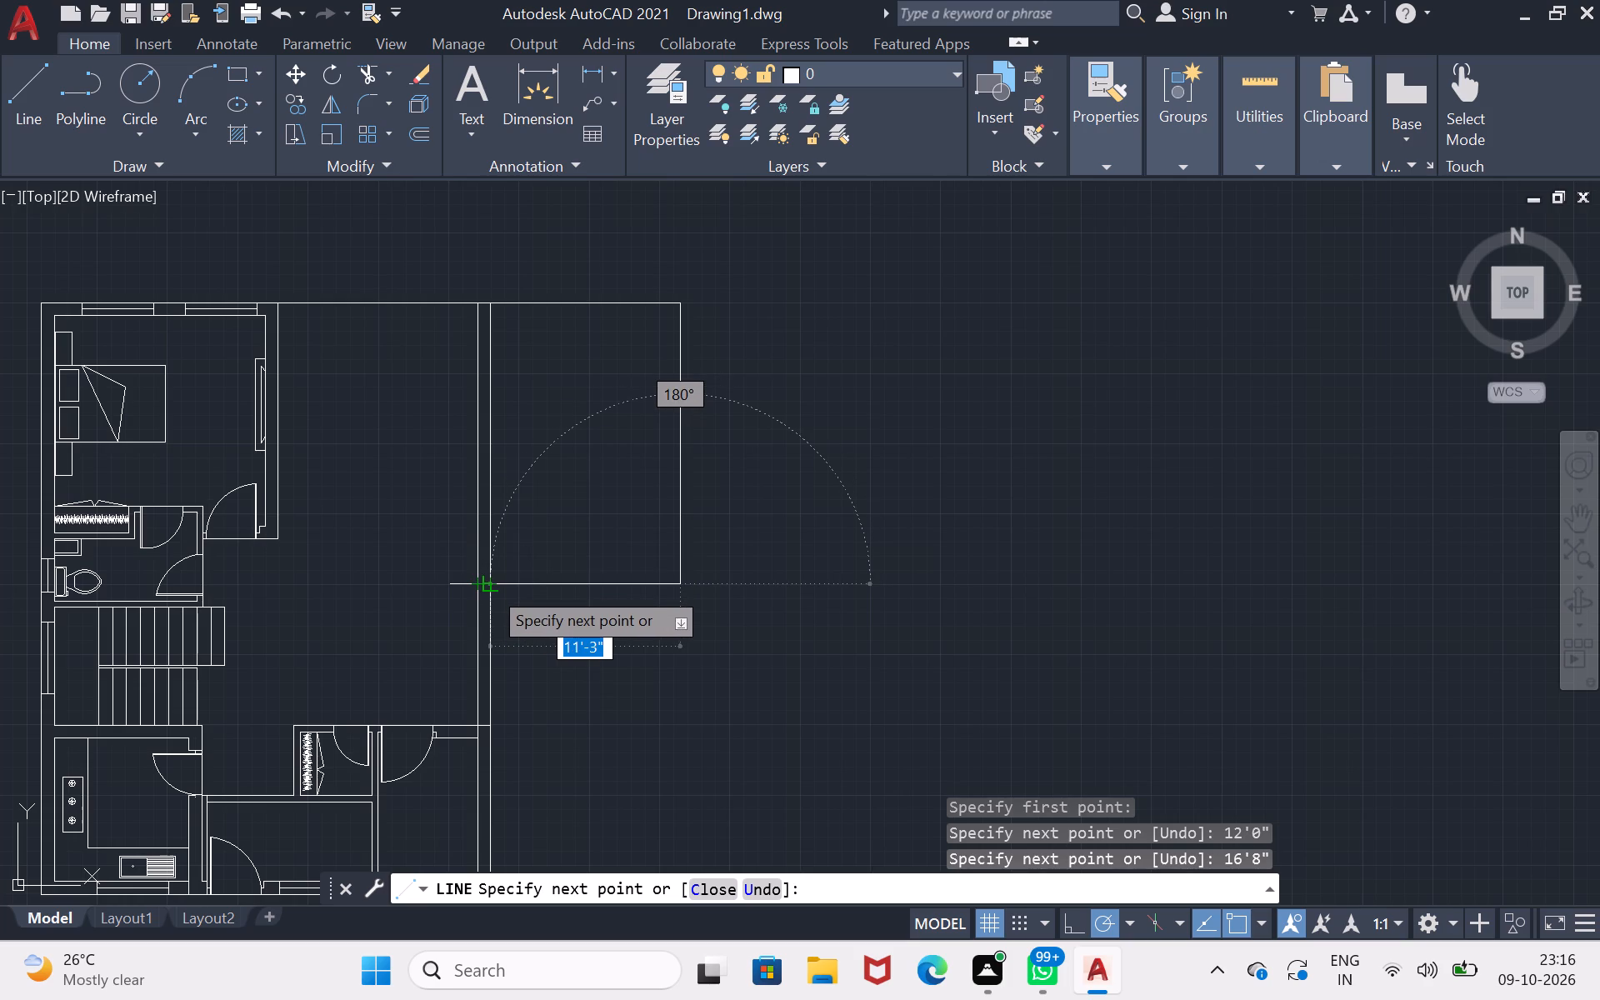
pyautogui.scroll(1, 489, 587)
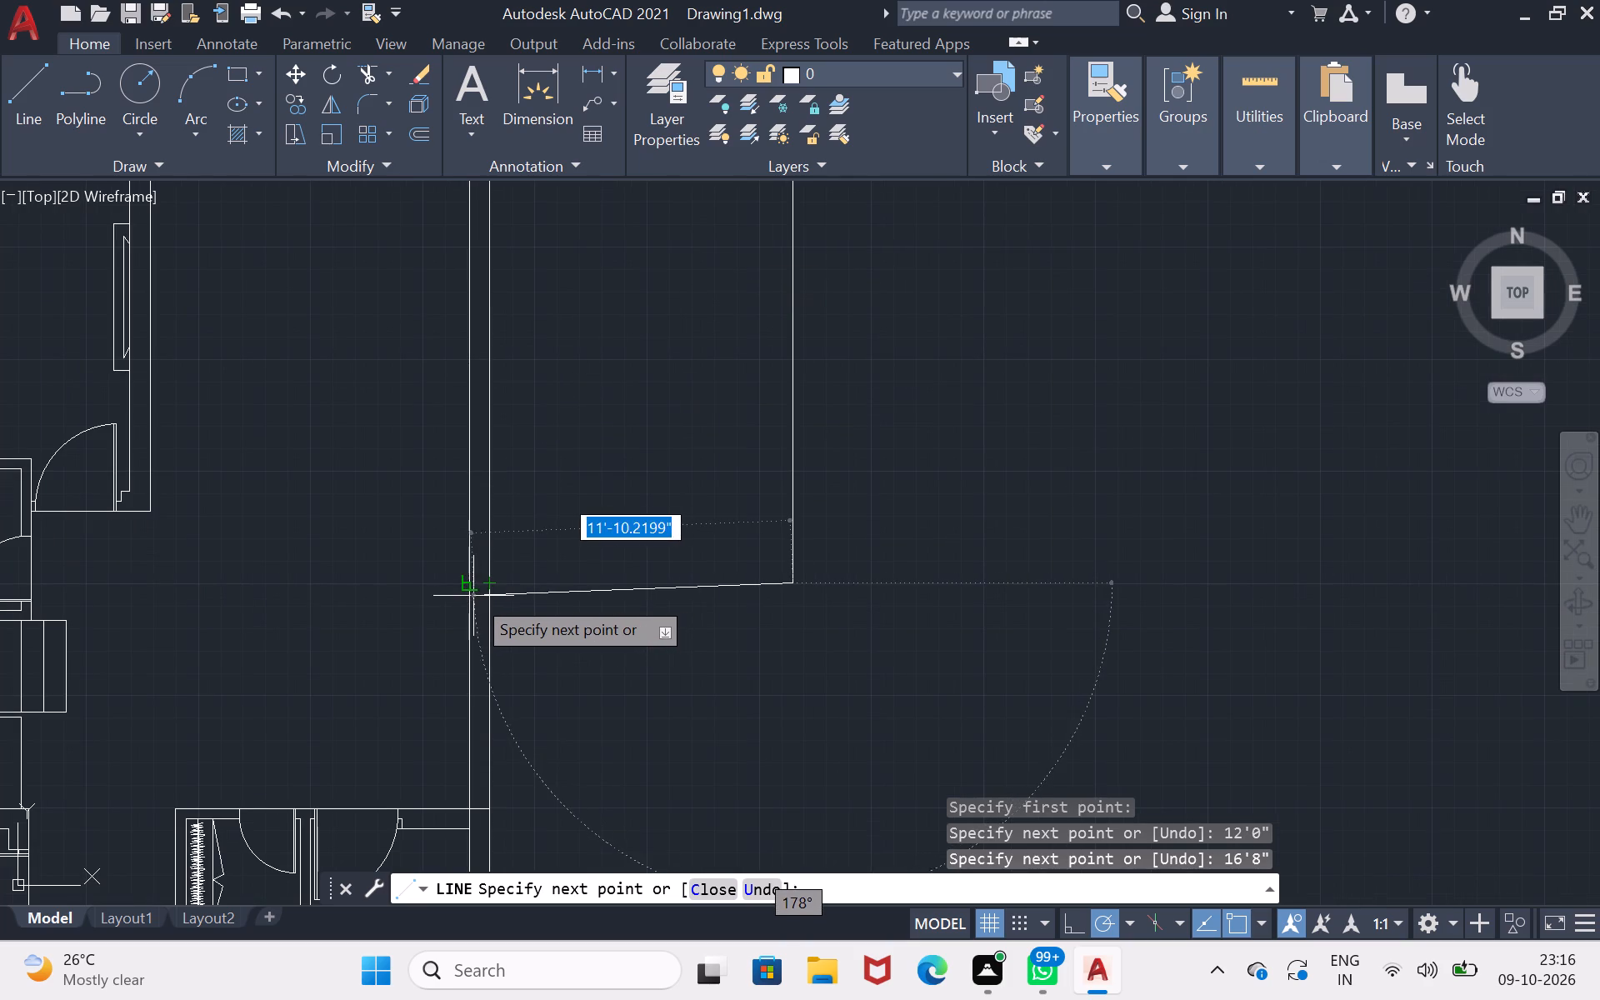
pyautogui.click(471, 583)
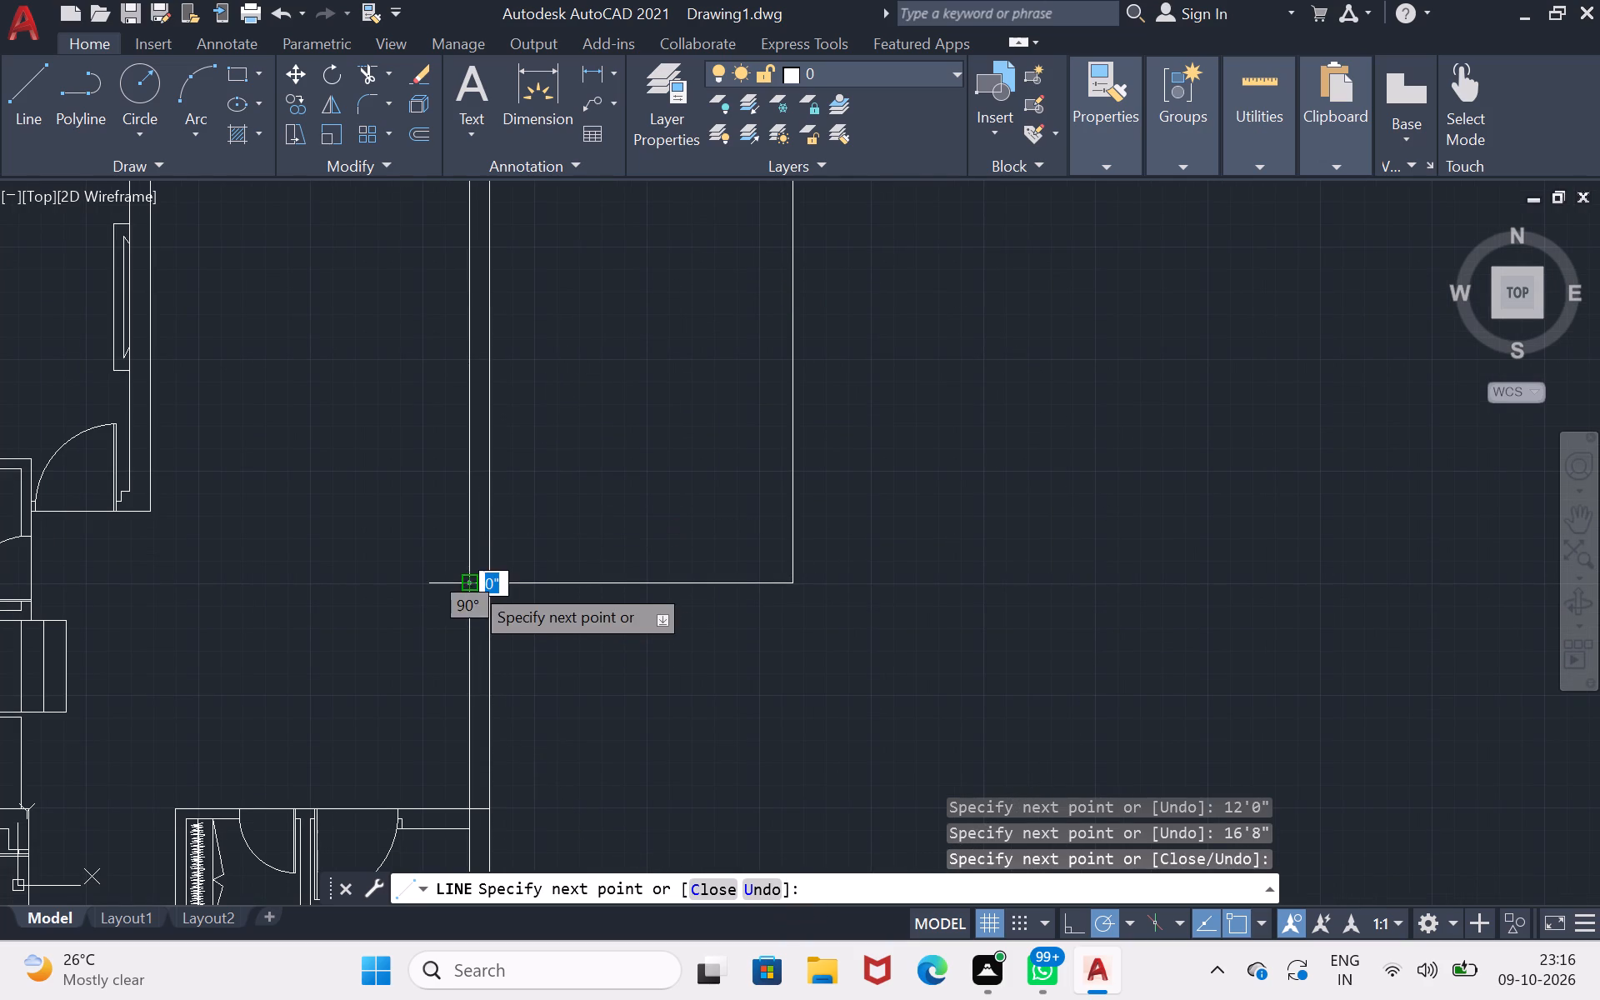
pyautogui.press('Return')
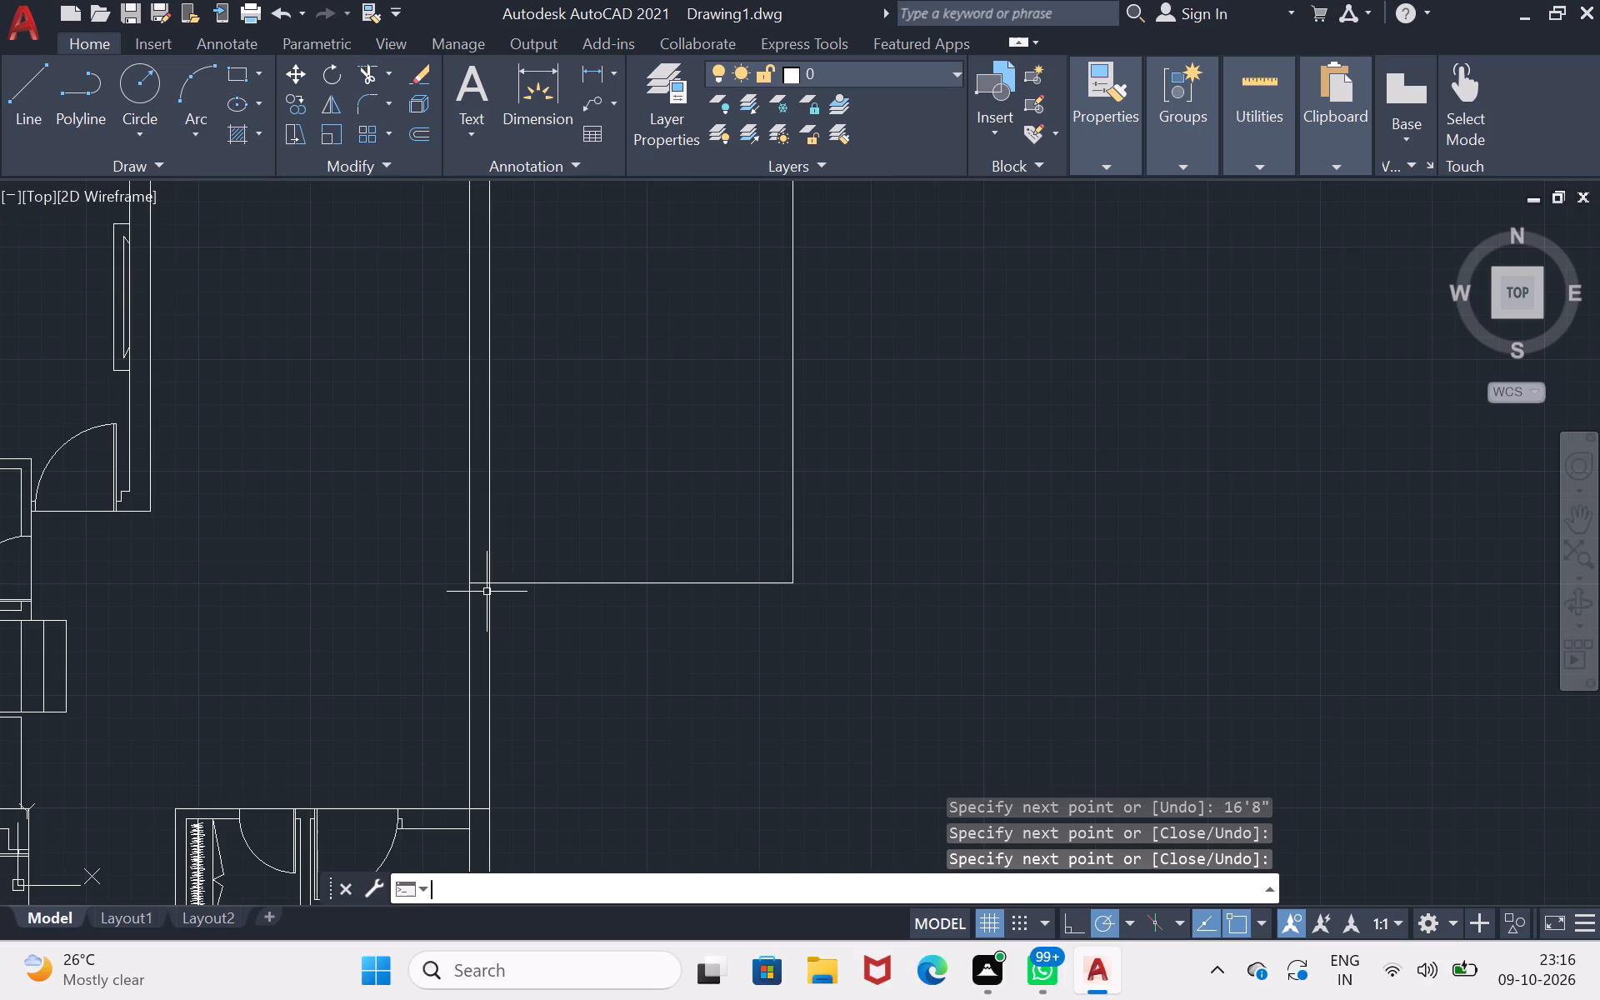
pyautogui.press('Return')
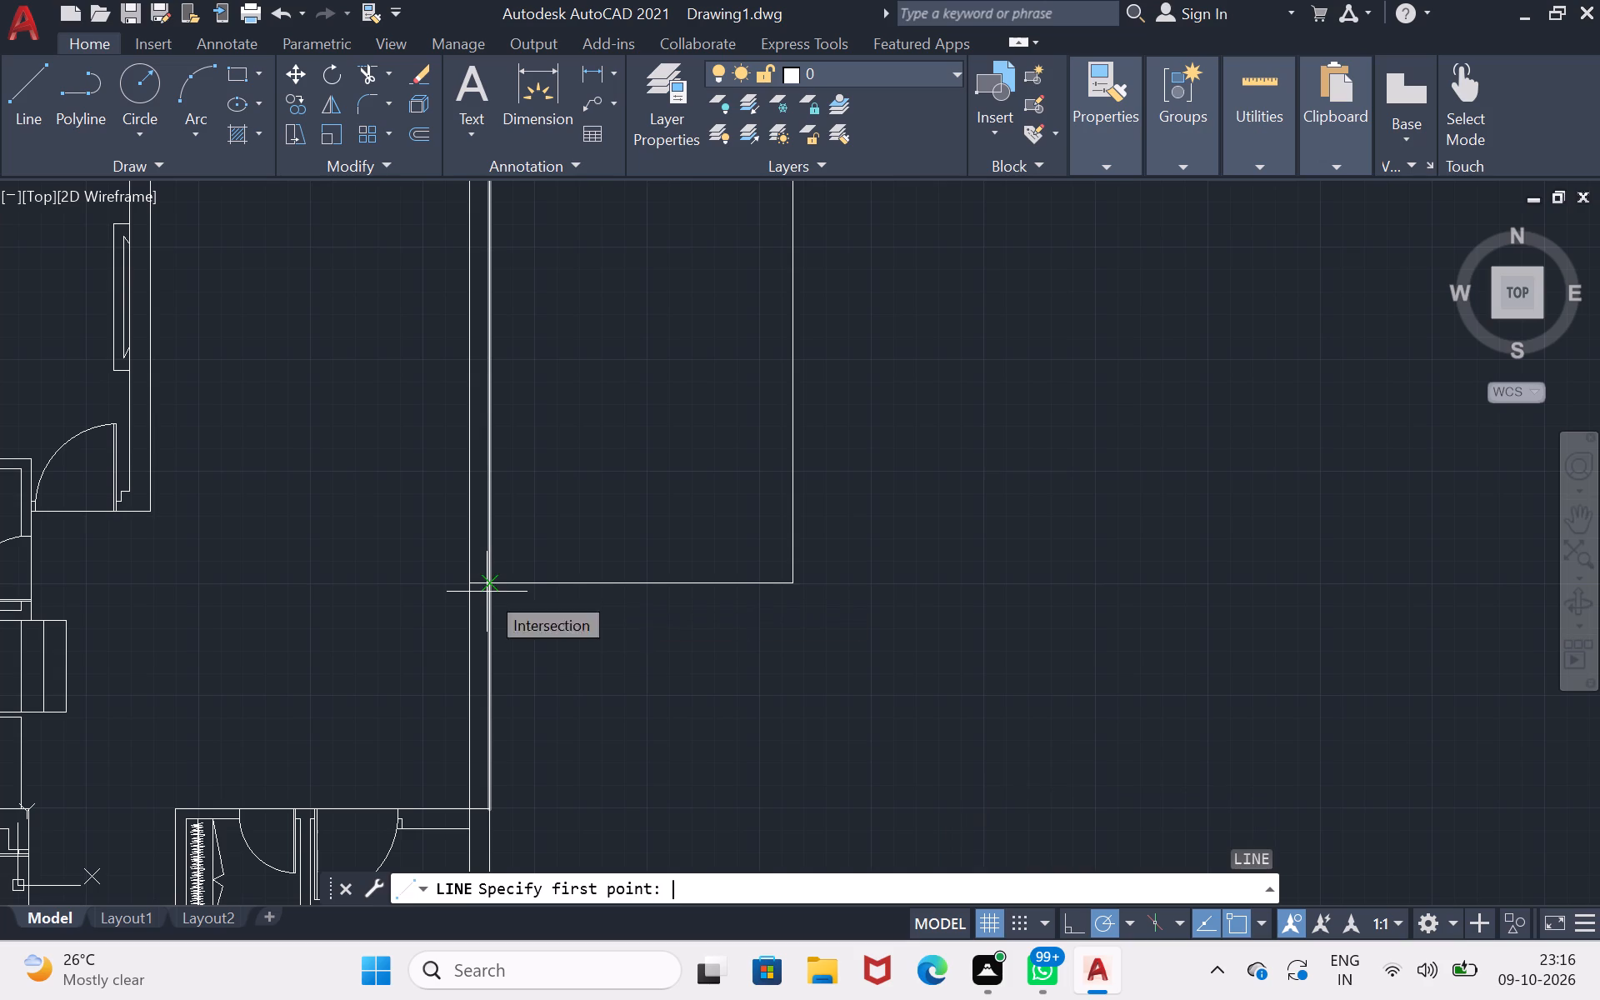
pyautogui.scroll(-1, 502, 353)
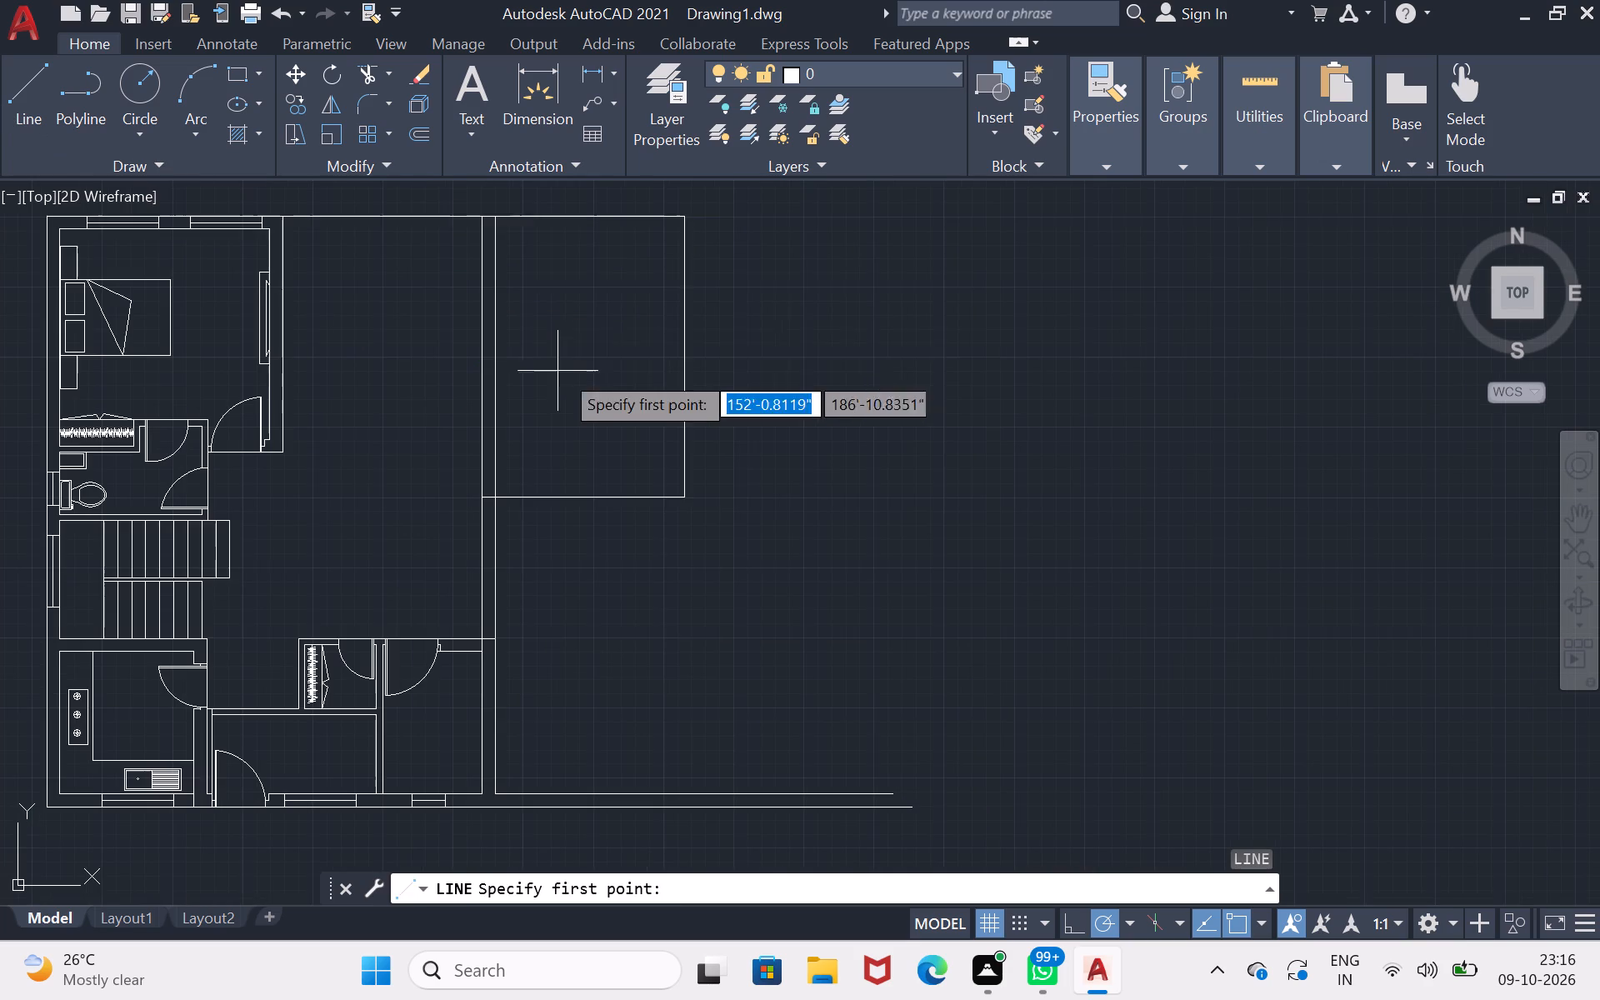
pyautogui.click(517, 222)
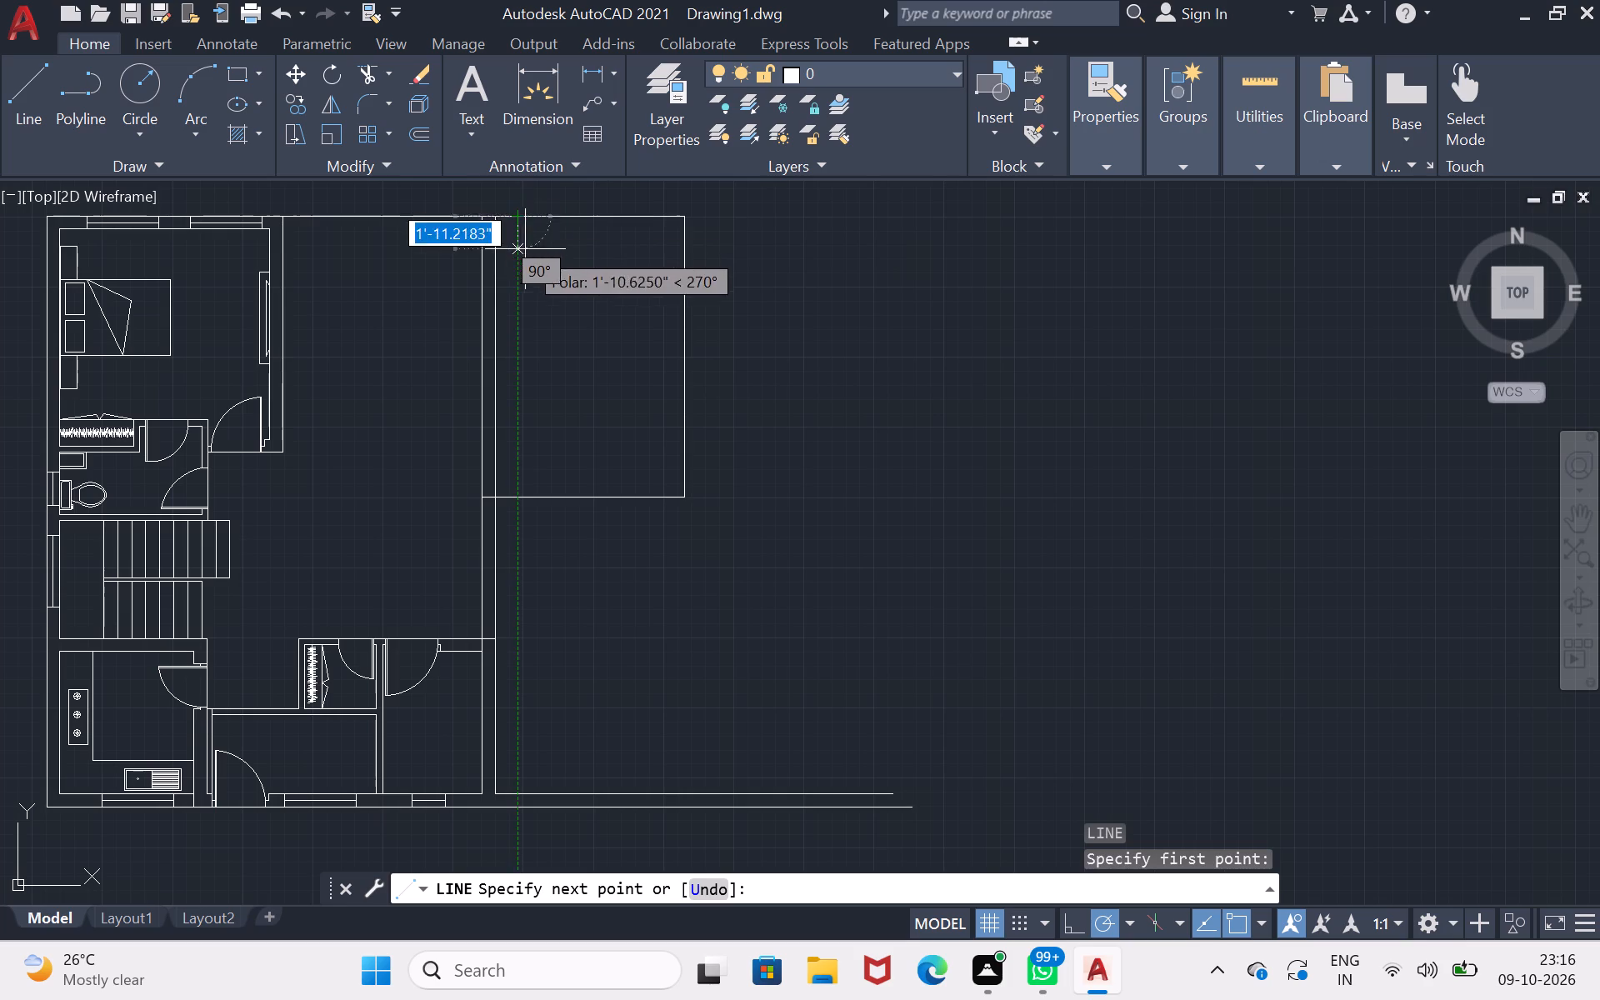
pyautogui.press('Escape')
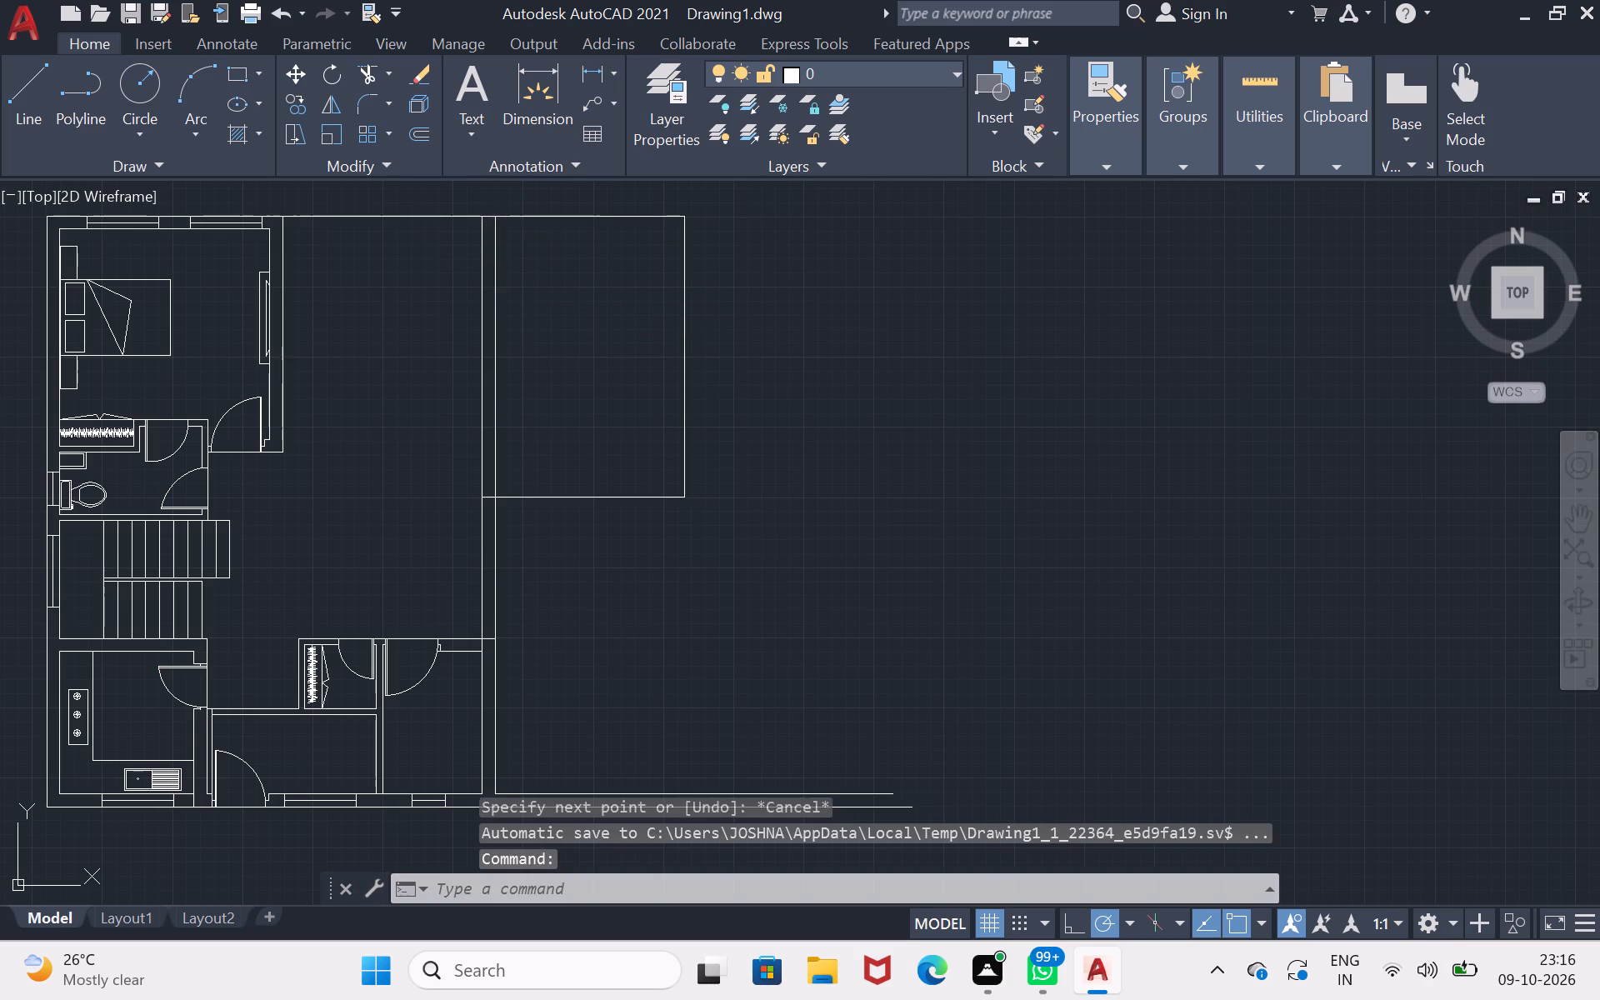
# Offset the new northeast room's north, east and south outline lines 9" inward to give its walls their thickness.
pyautogui.press('o')
pyautogui.press('Return')
pyautogui.moveTo(537, 222); pyautogui.dragTo(536, 267)
pyautogui.press('9')
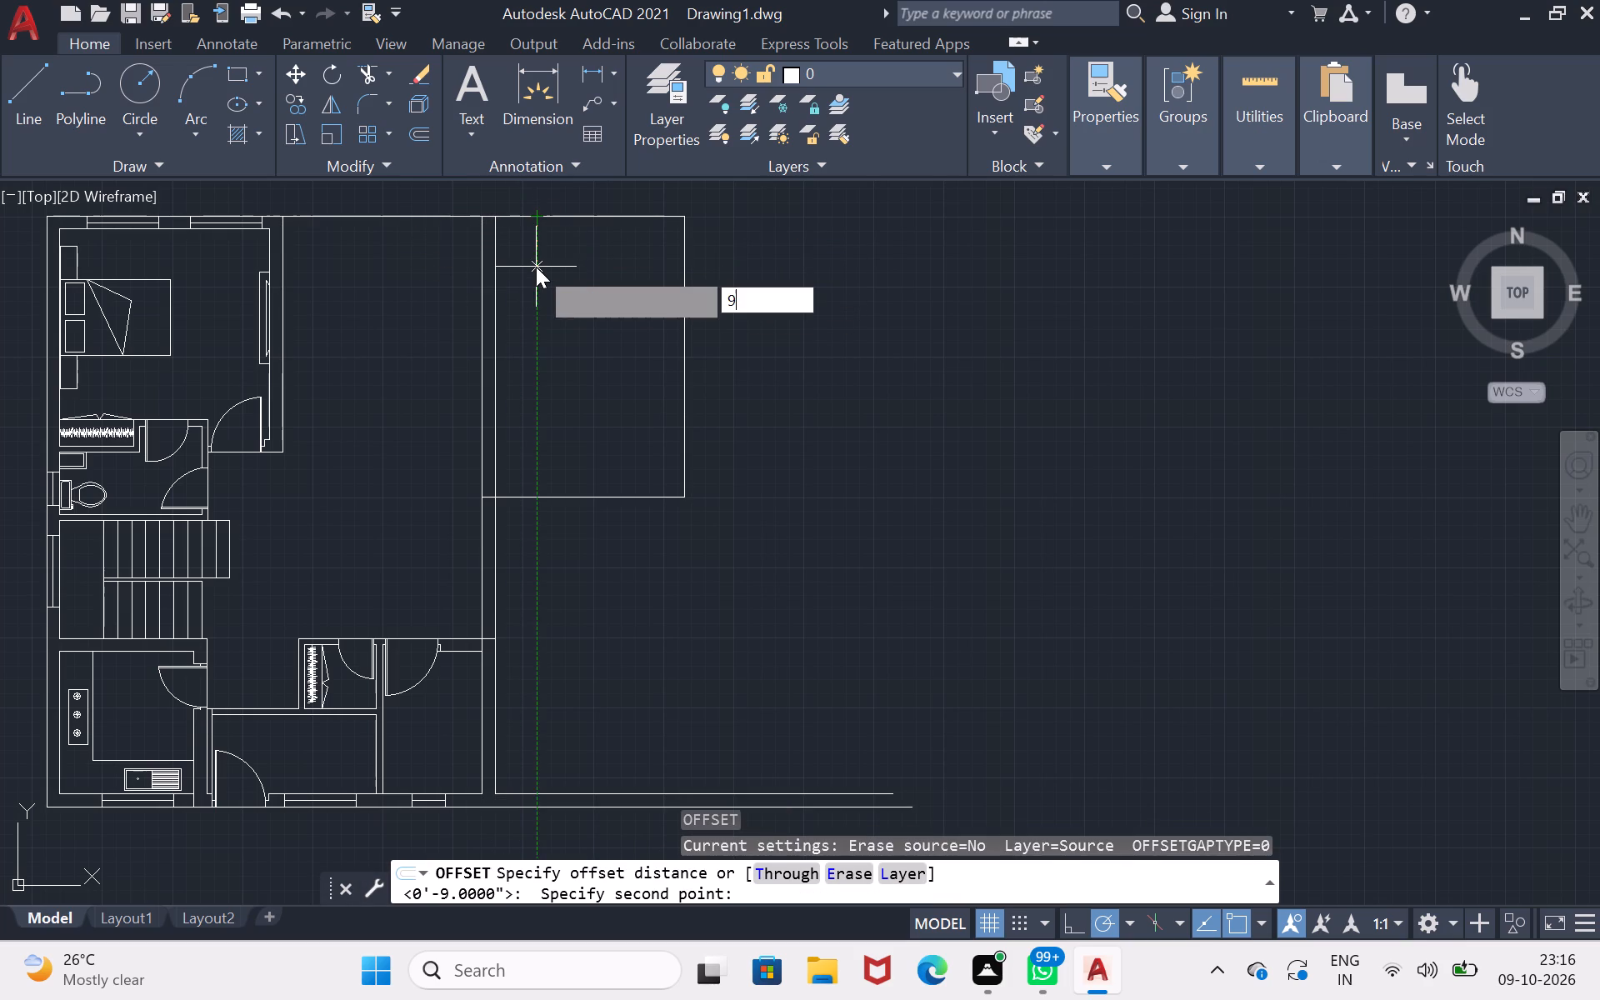
pyautogui.hotkey('shift', '"')
pyautogui.press('Return')
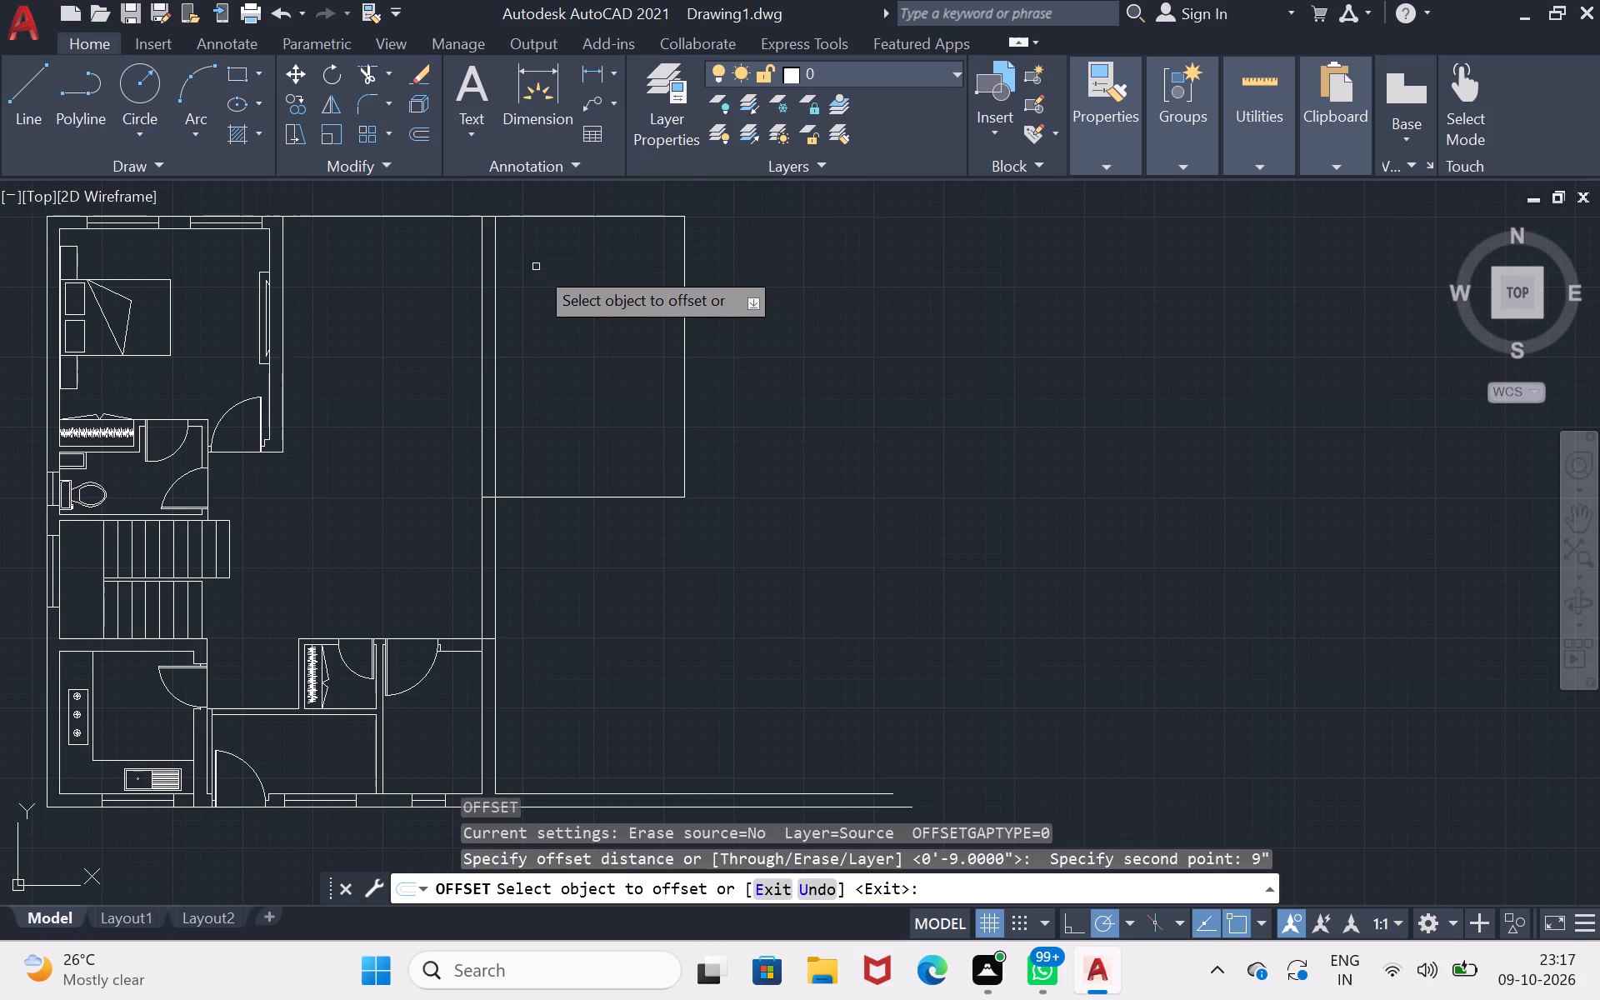
pyautogui.click(565, 218)
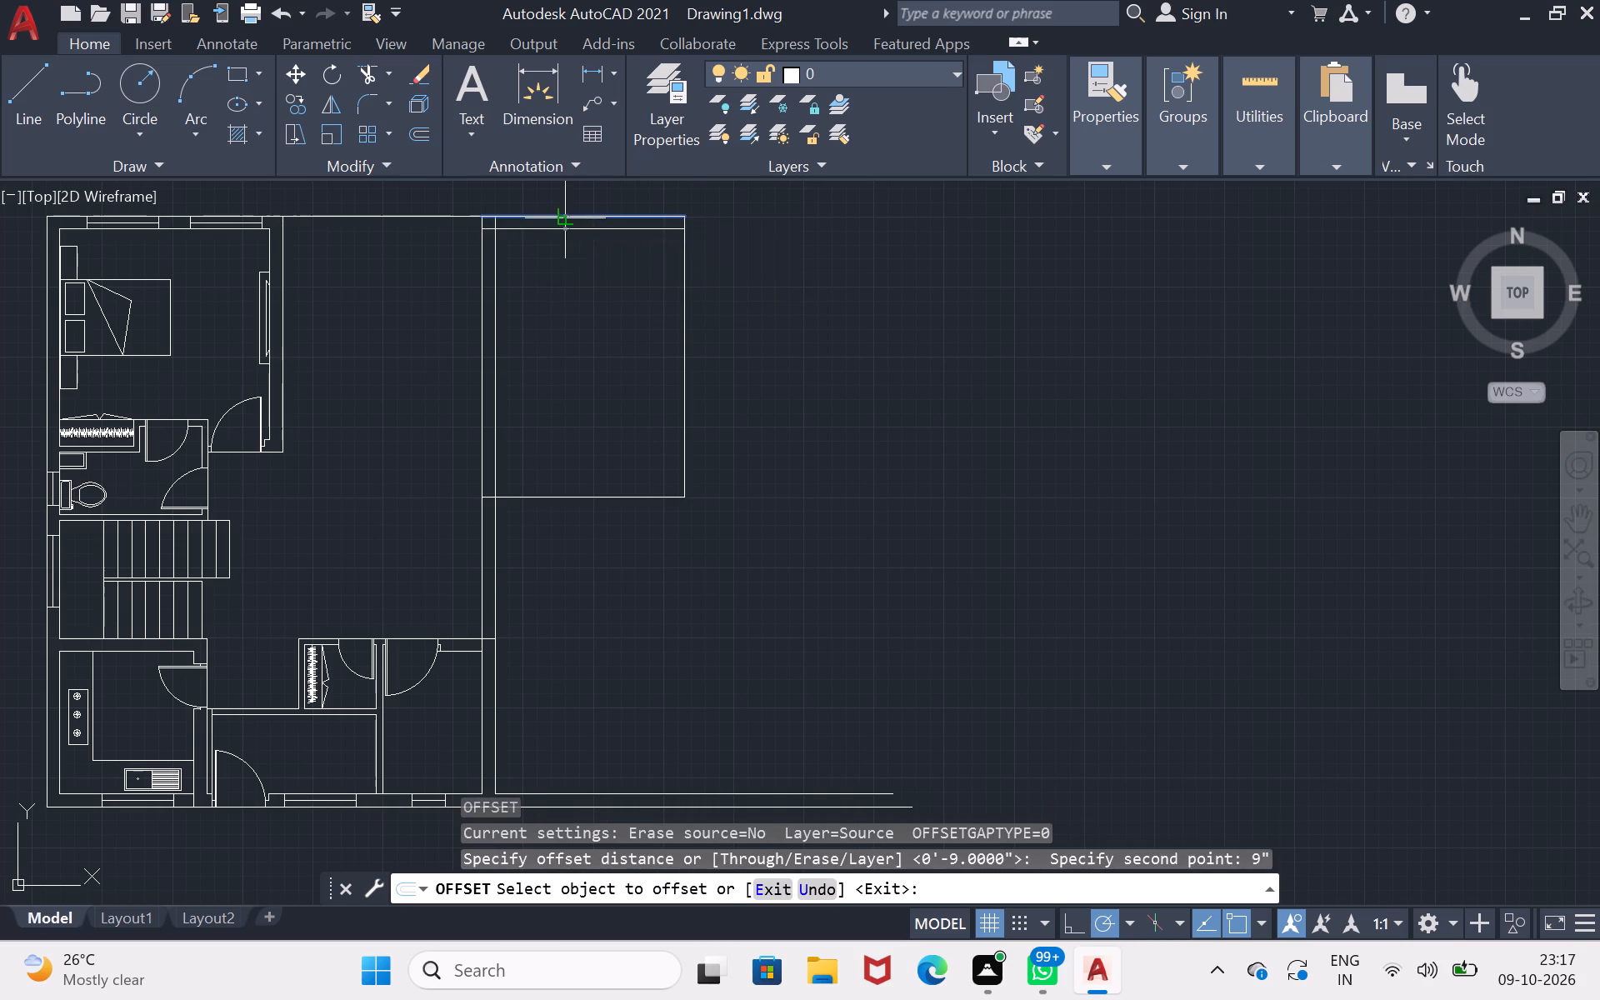
pyautogui.click(574, 291)
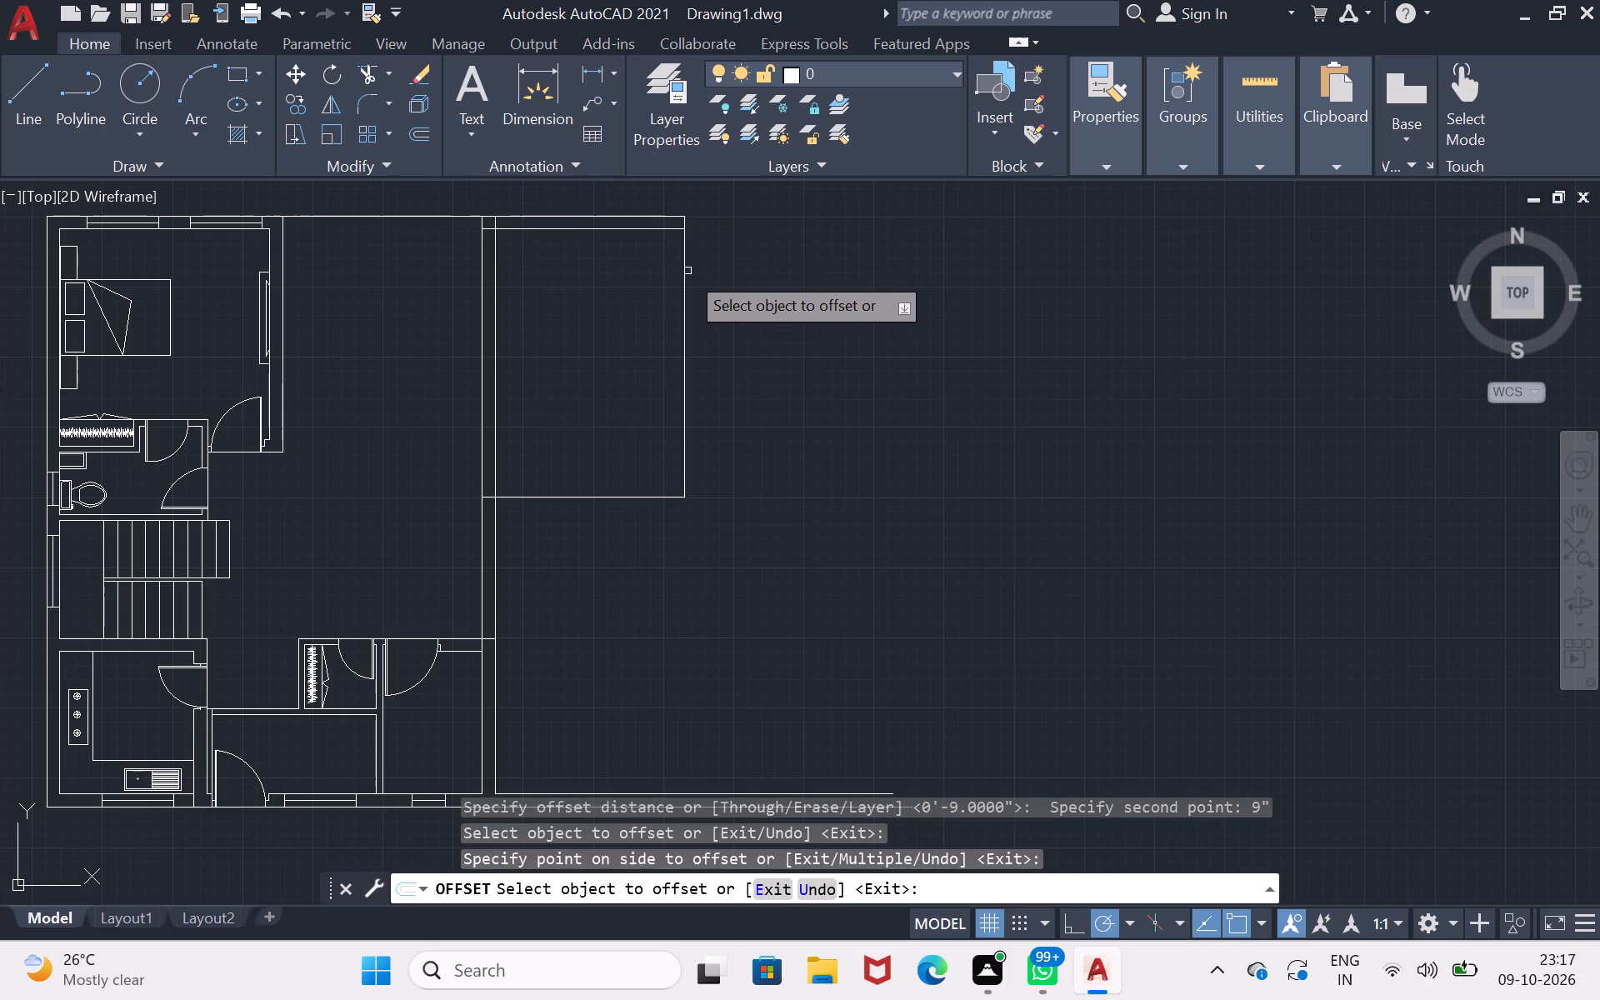
pyautogui.click(685, 272)
pyautogui.click(654, 279)
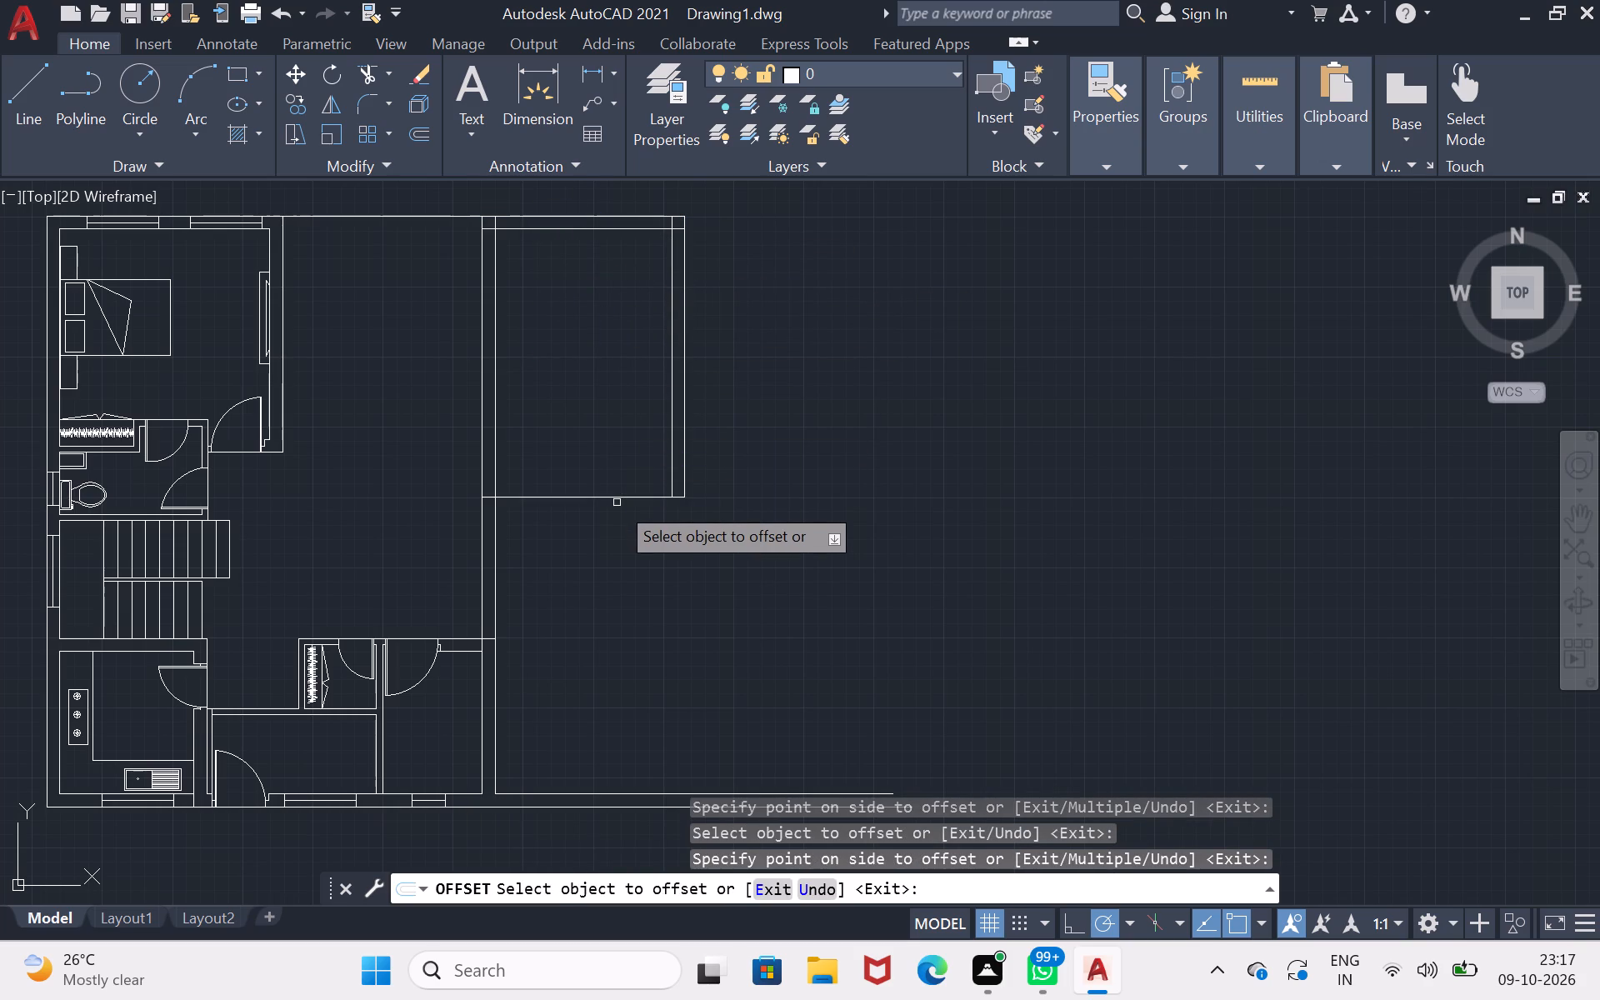
pyautogui.moveTo(616, 496); pyautogui.dragTo(617, 486)
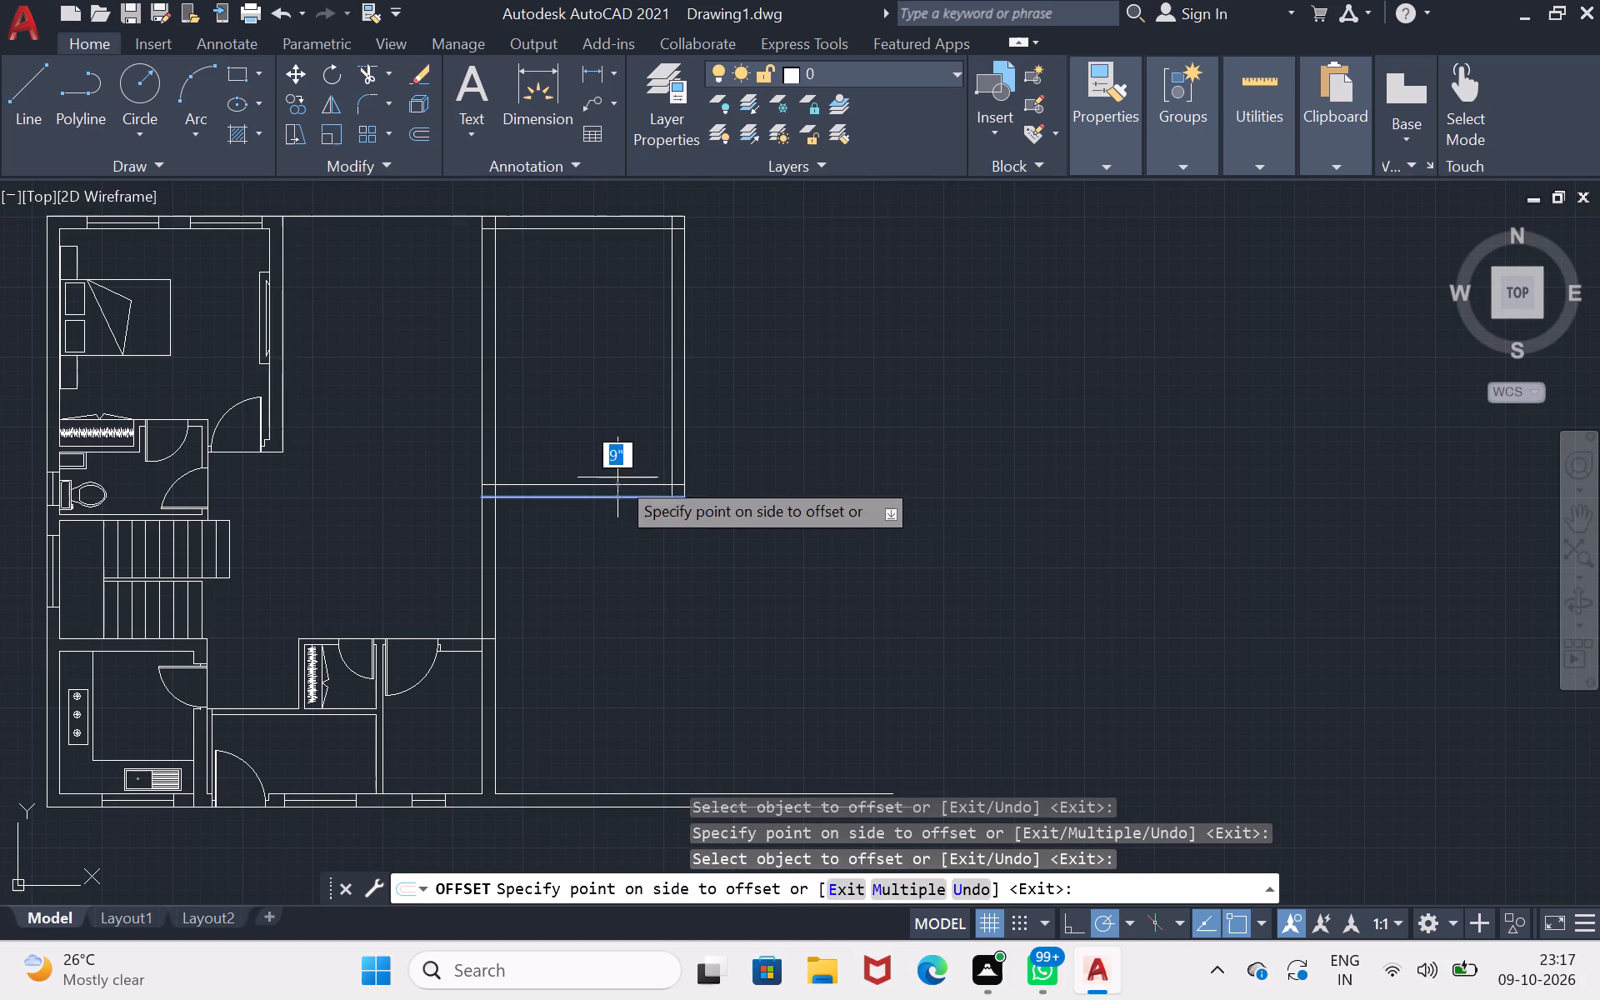
pyautogui.click(617, 477)
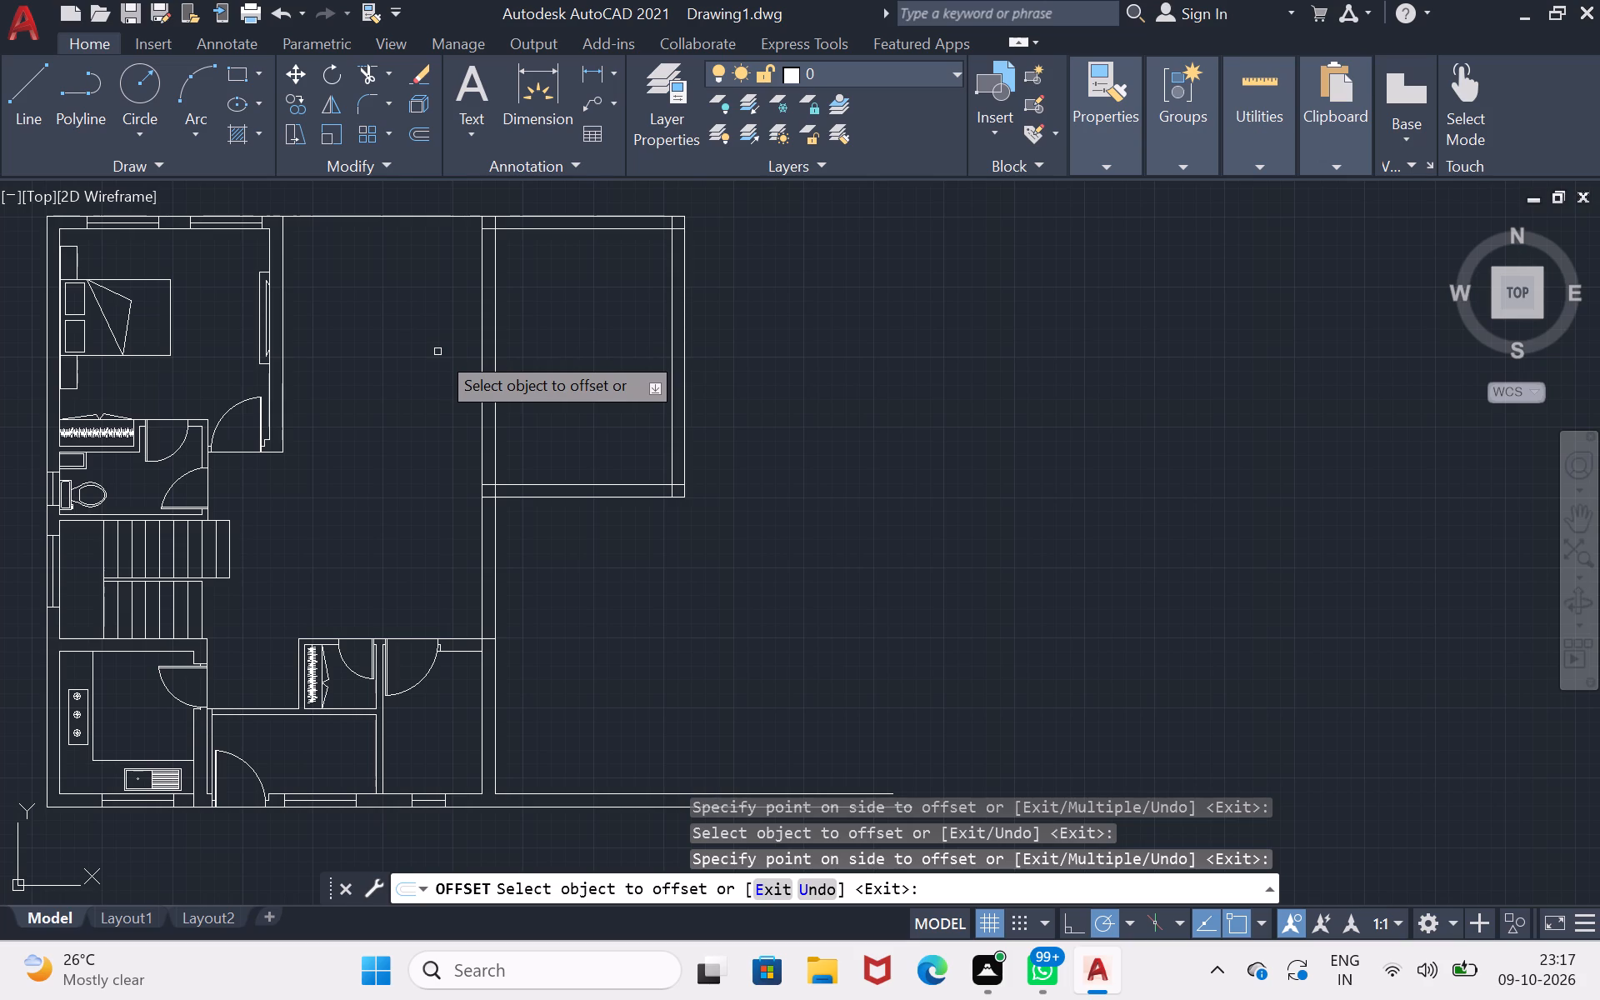
pyautogui.scroll(-1, 437, 352)
pyautogui.scroll(1, 381, 382)
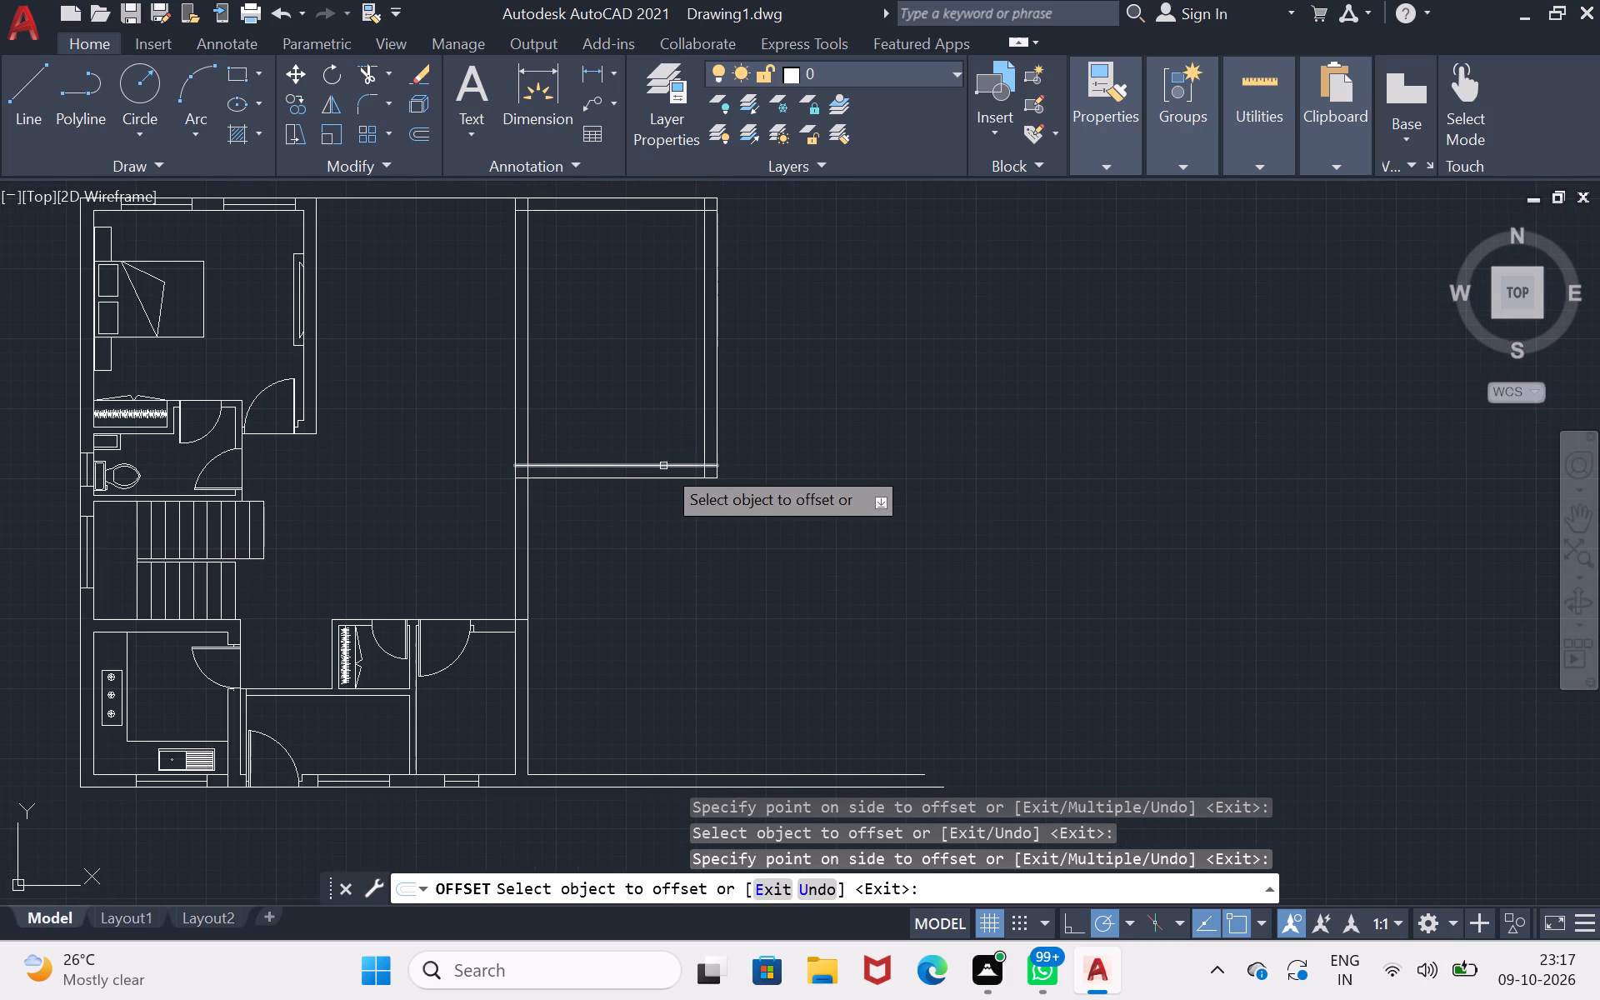
pyautogui.scroll(2, 798, 549)
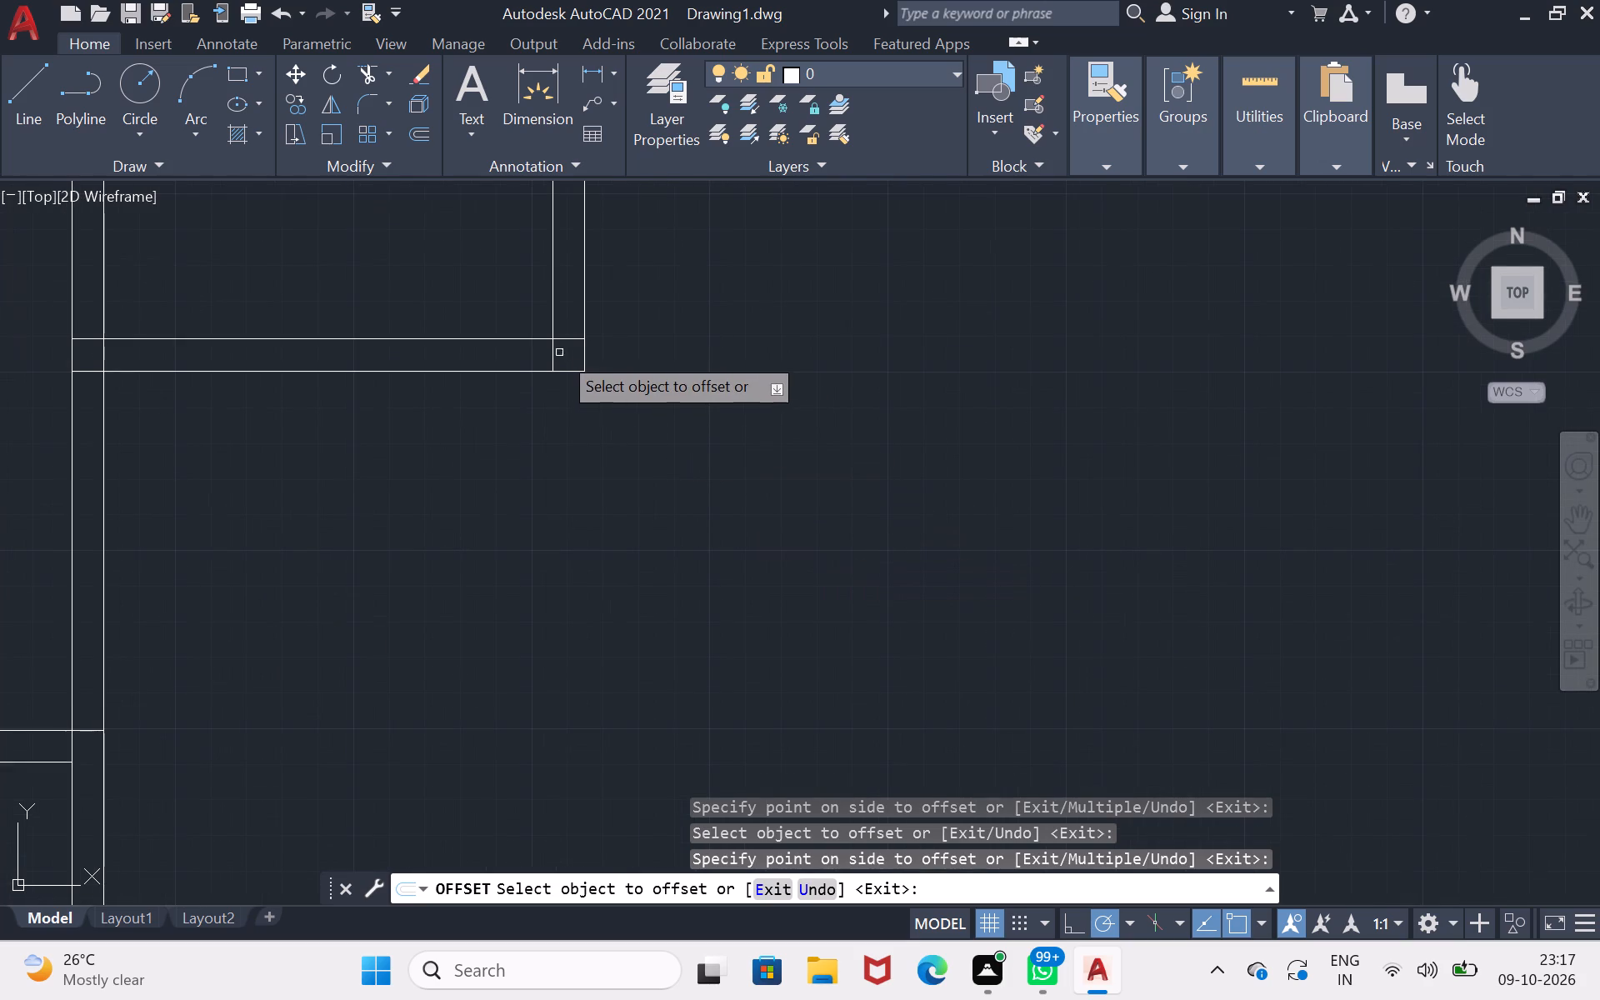
pyautogui.scroll(-2, 561, 324)
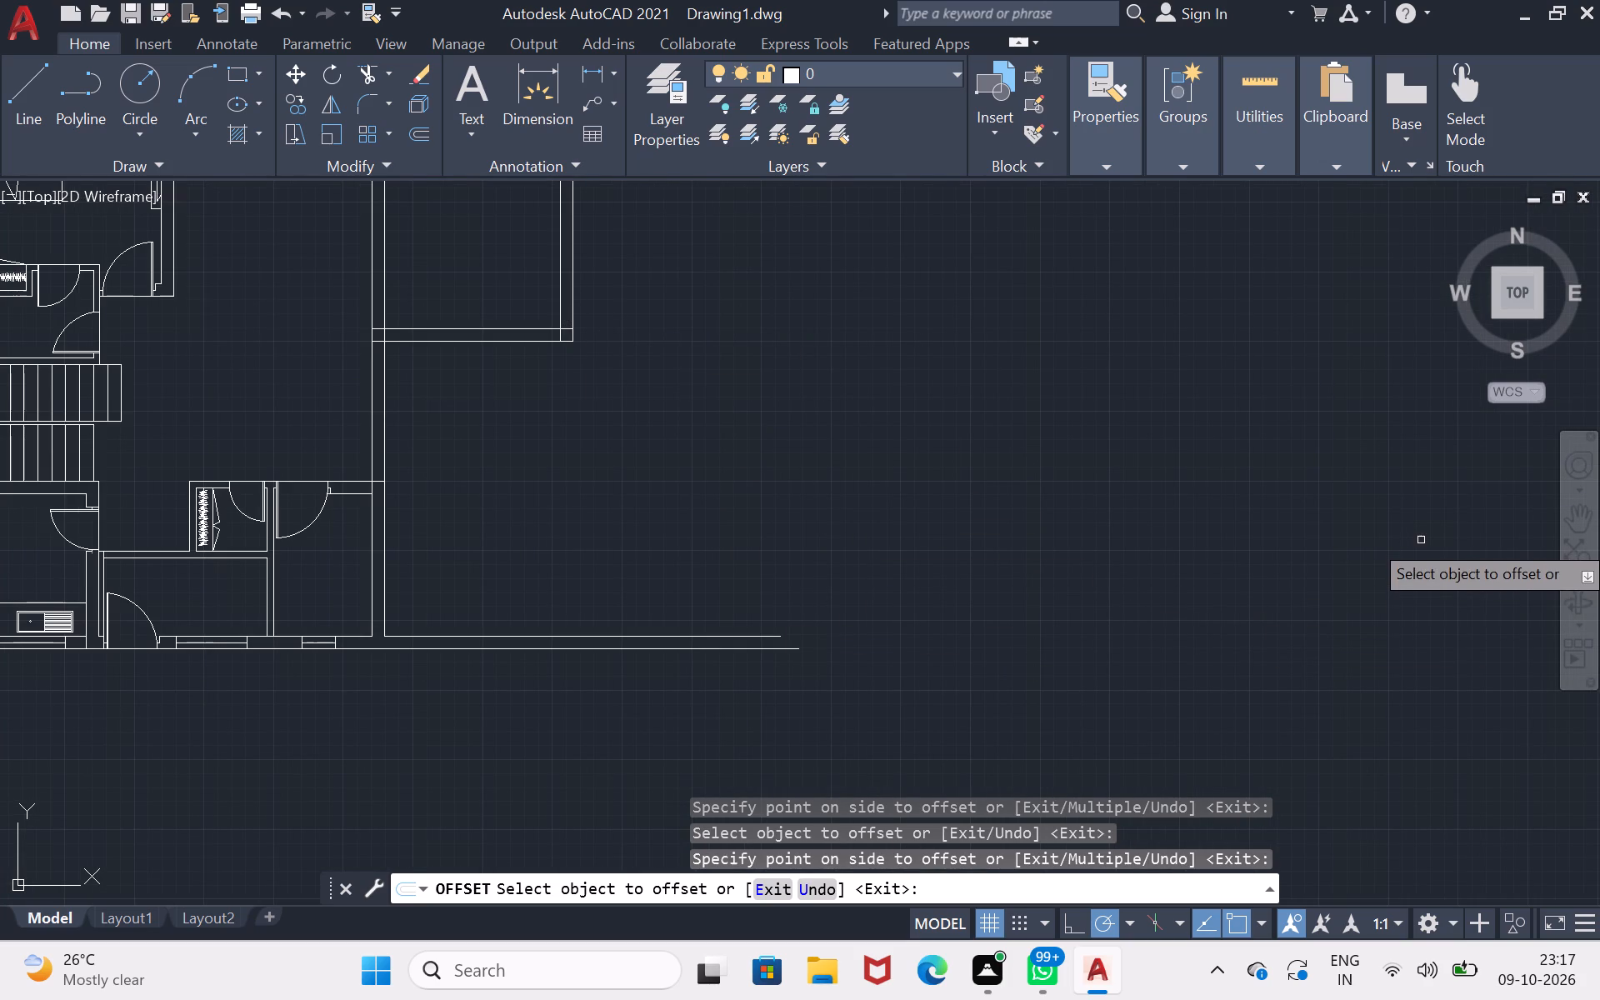
pyautogui.press('Escape')
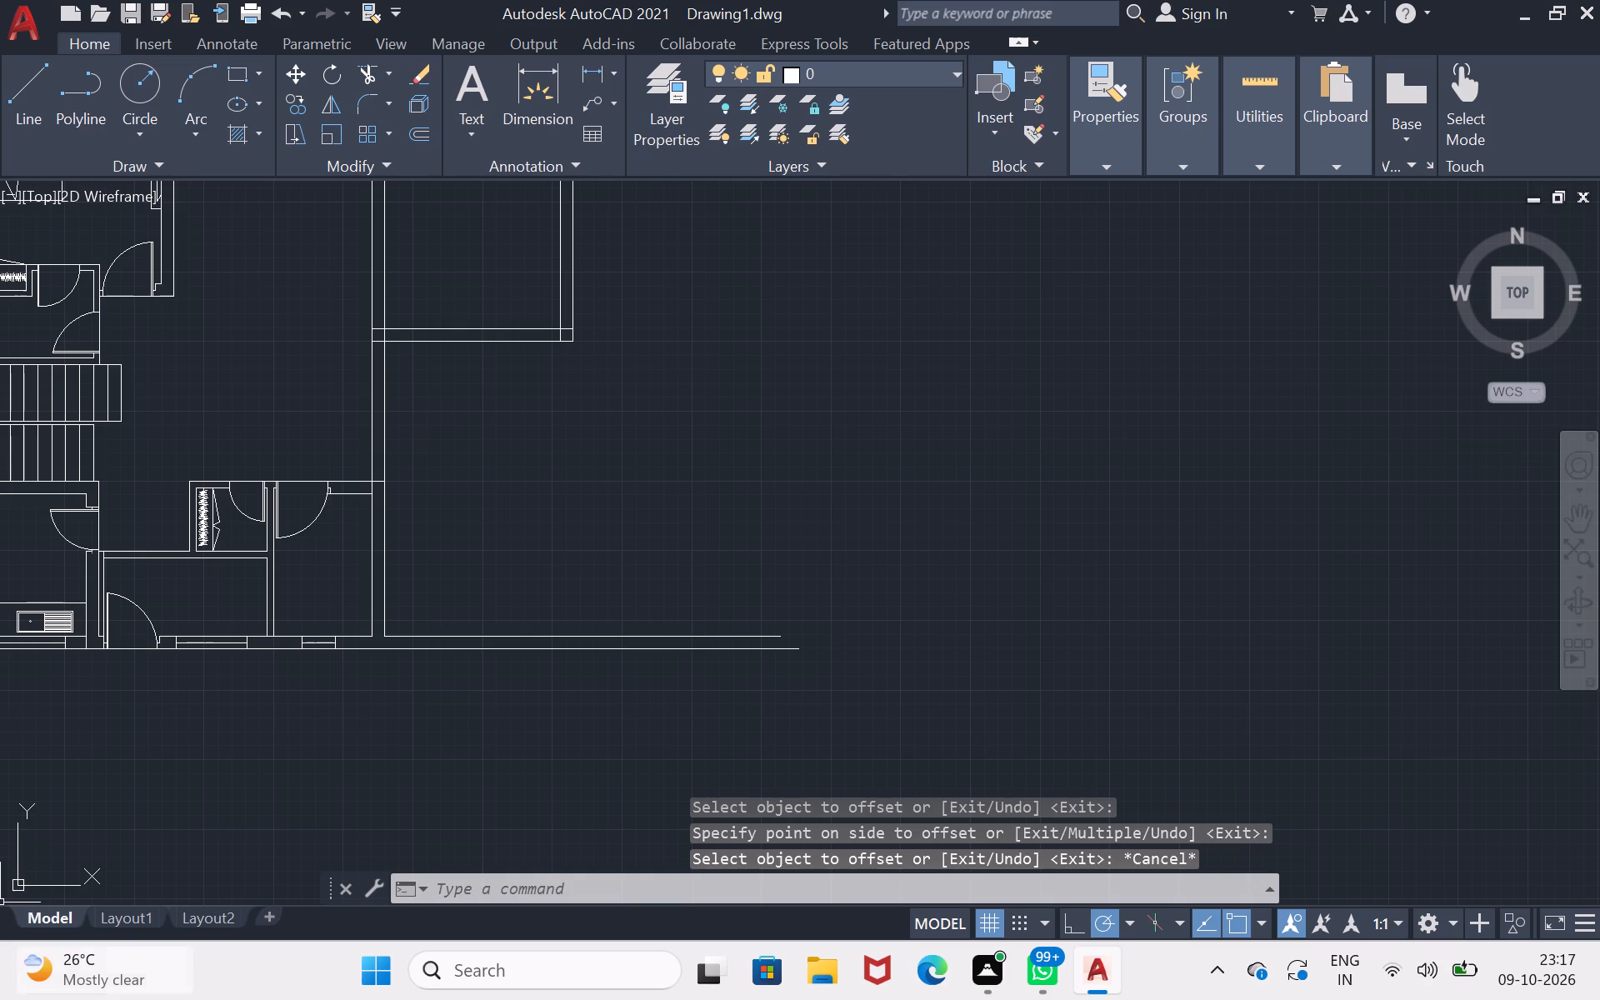
# Draw a horizontal line about 11'11" long, just below the north wall, from the bedroom's east wall to the 9" wall's west line.
pyautogui.click(1567, 518)
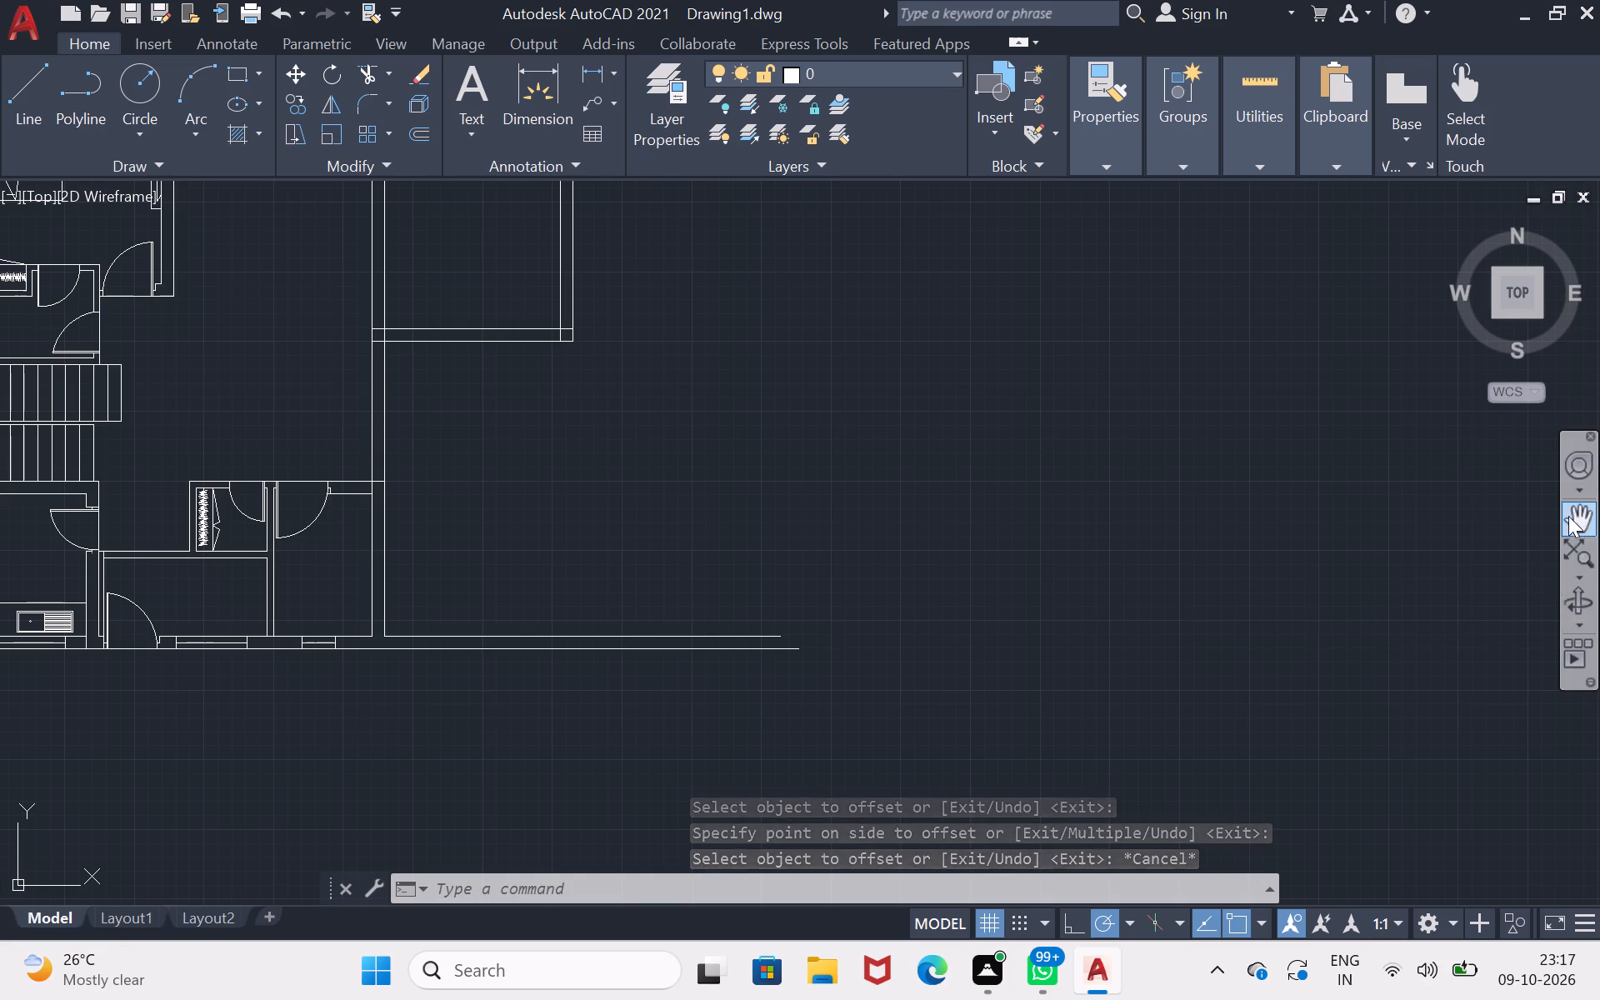
pyautogui.moveTo(452, 468); pyautogui.dragTo(597, 627)
pyautogui.press('Escape')
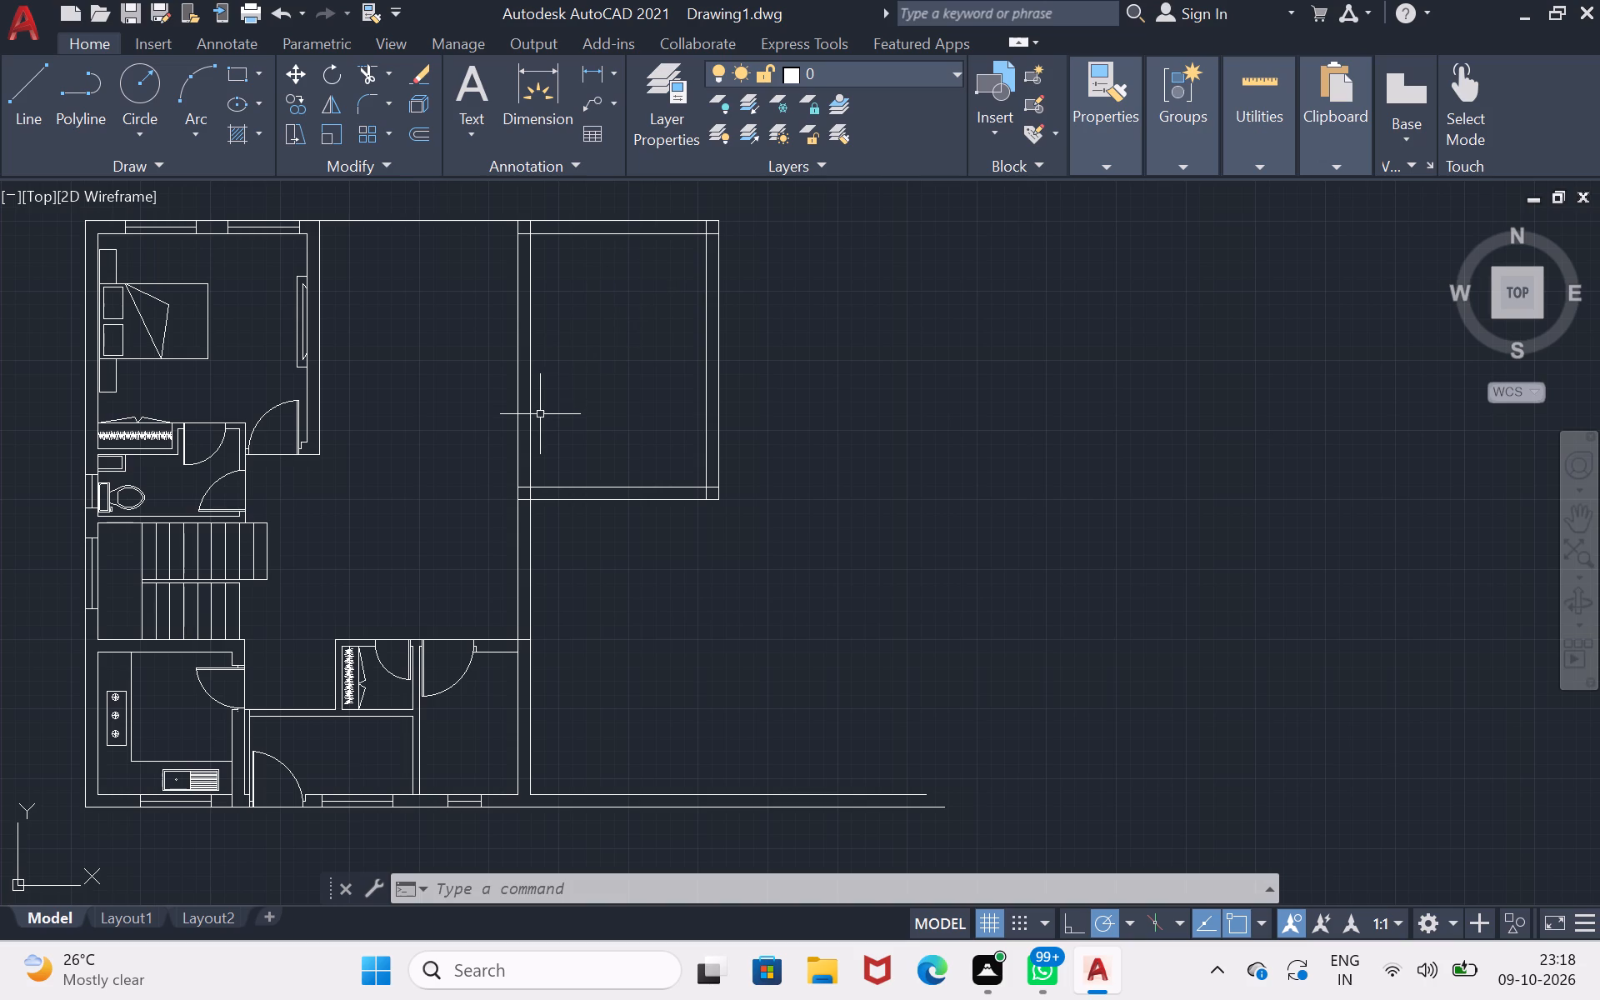
pyautogui.doubleClick(9, 119)
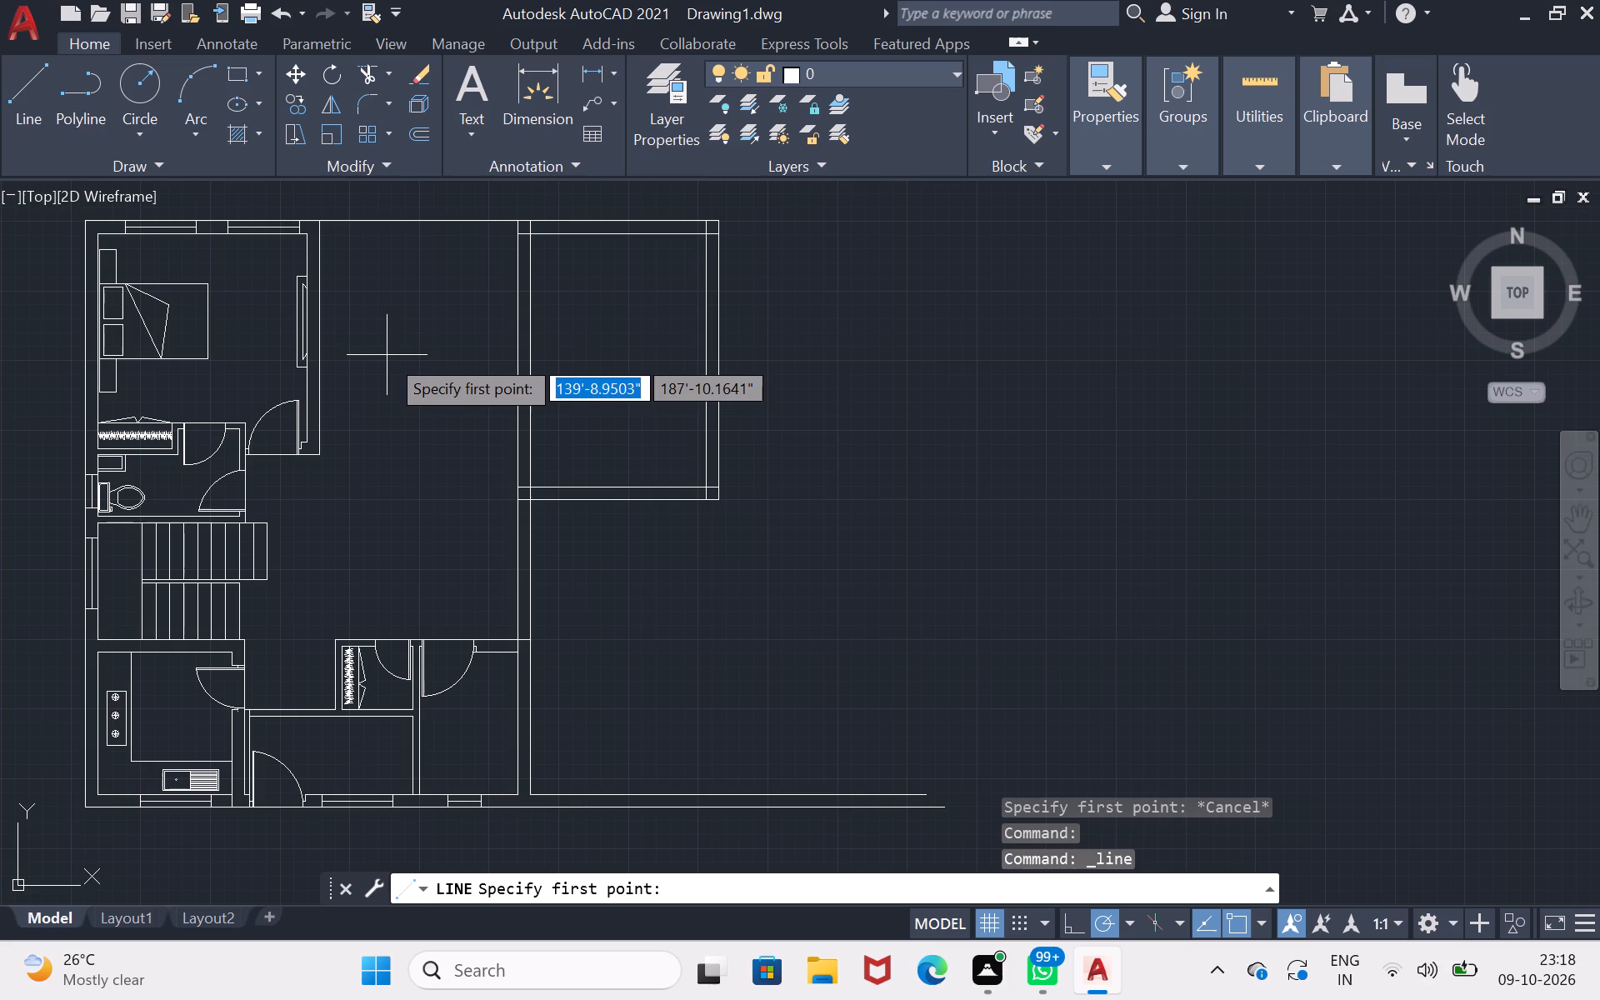
pyautogui.scroll(1, 366, 251)
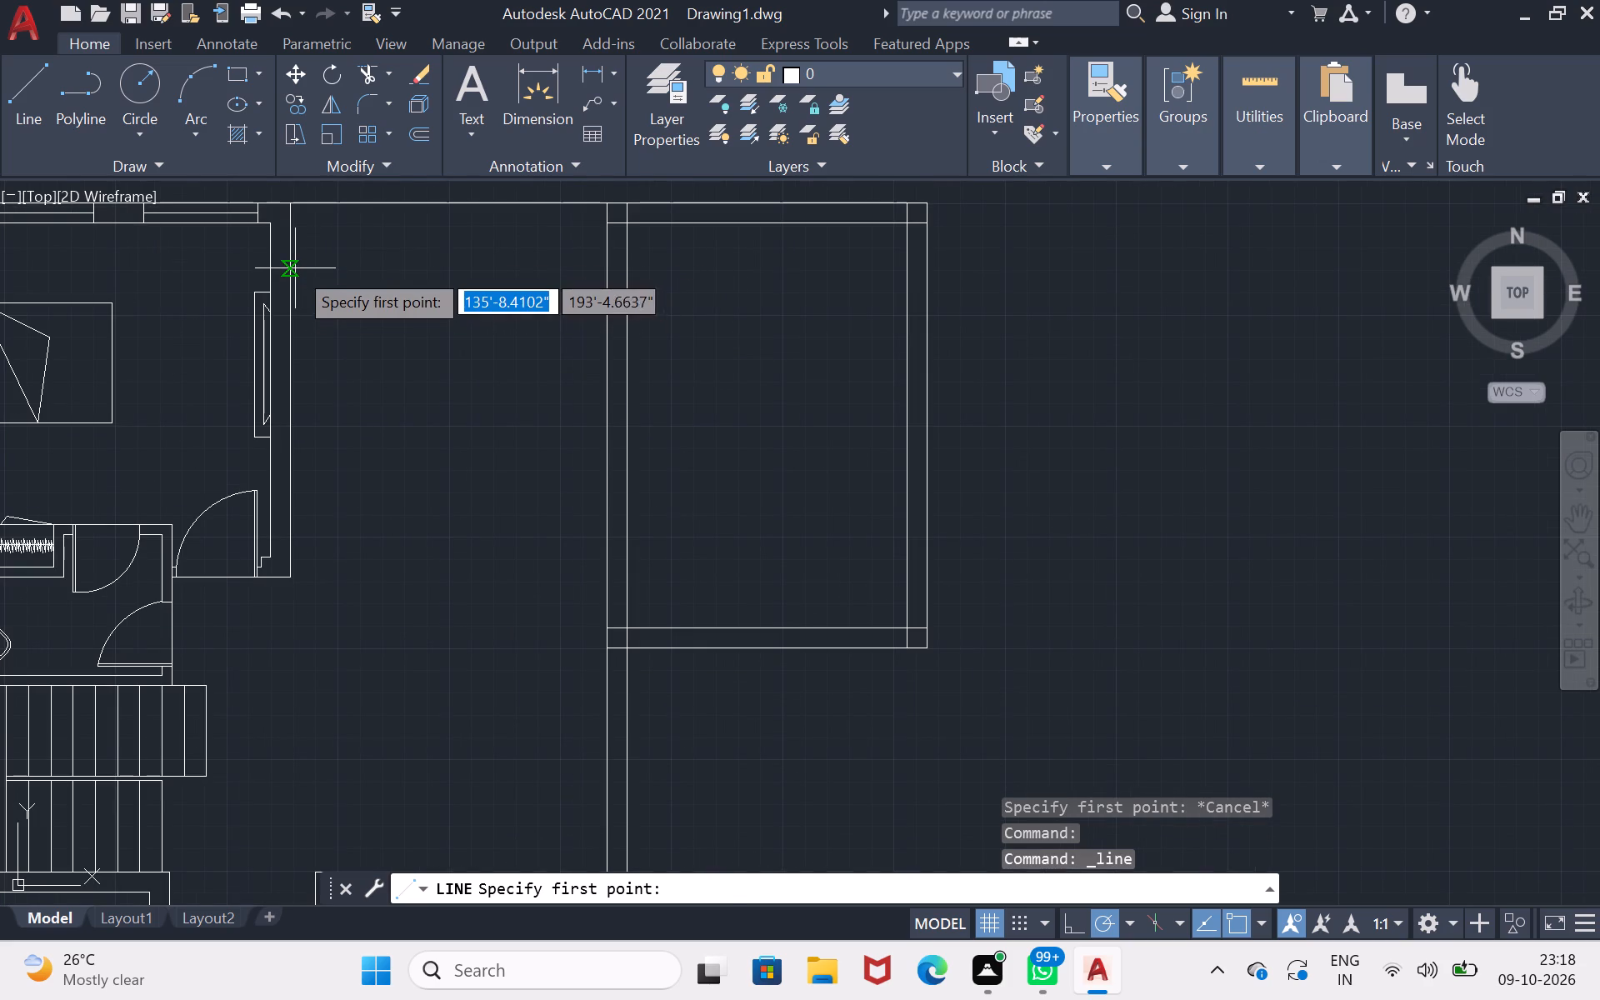
pyautogui.click(295, 268)
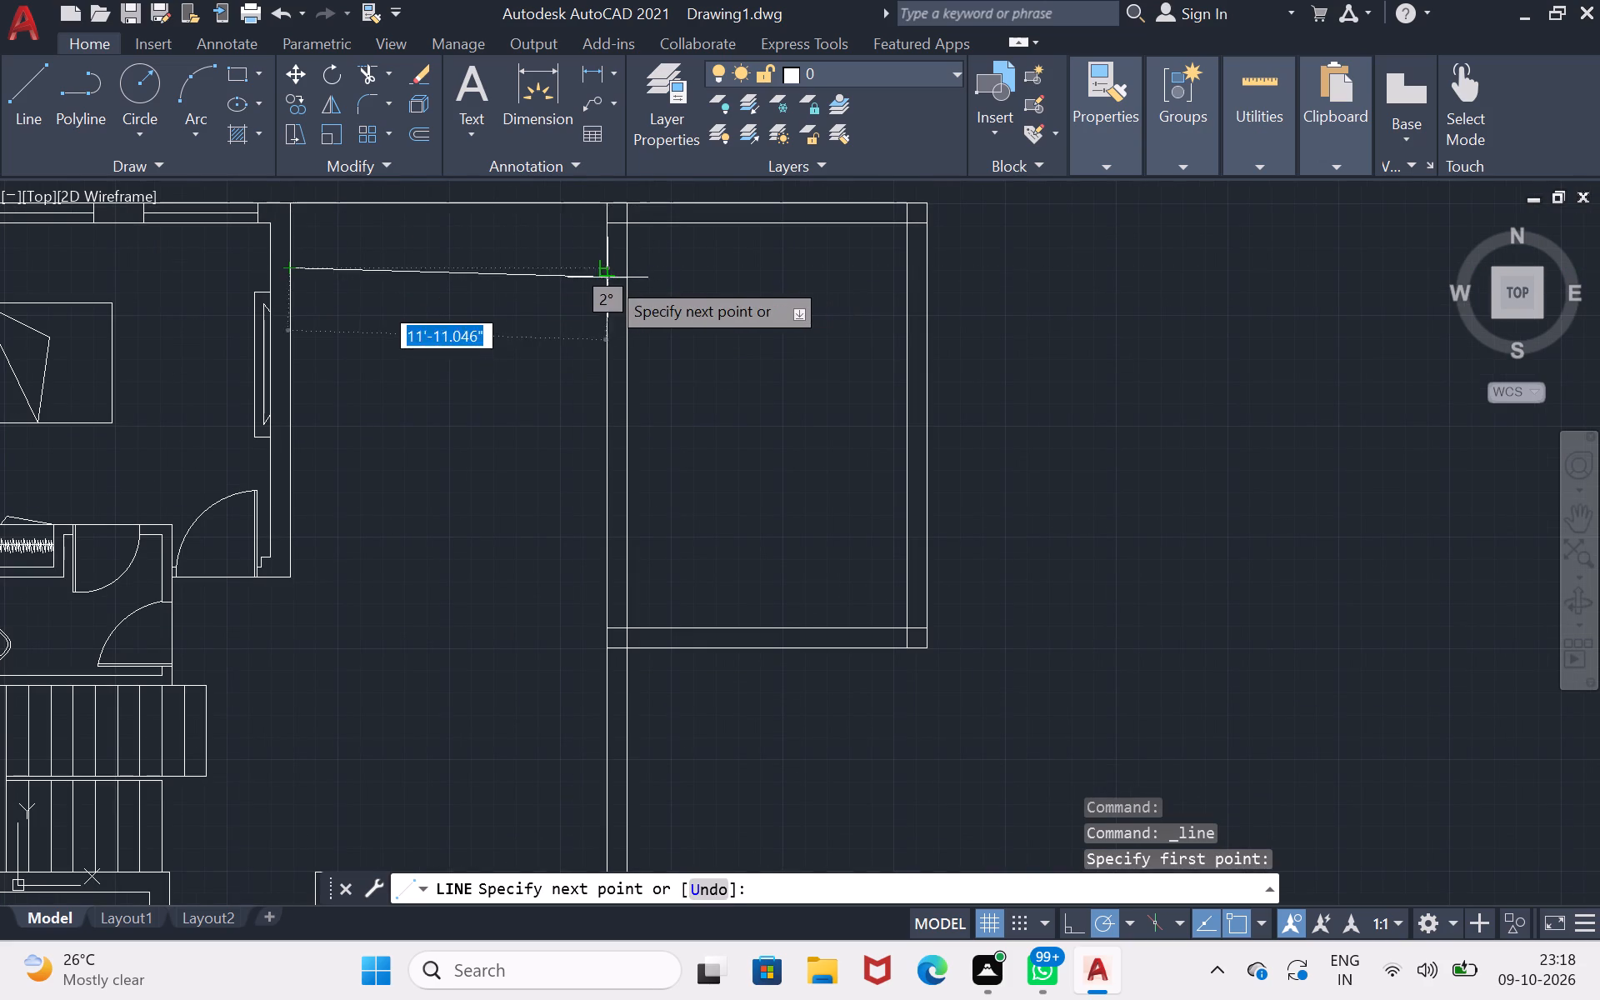
pyautogui.click(607, 270)
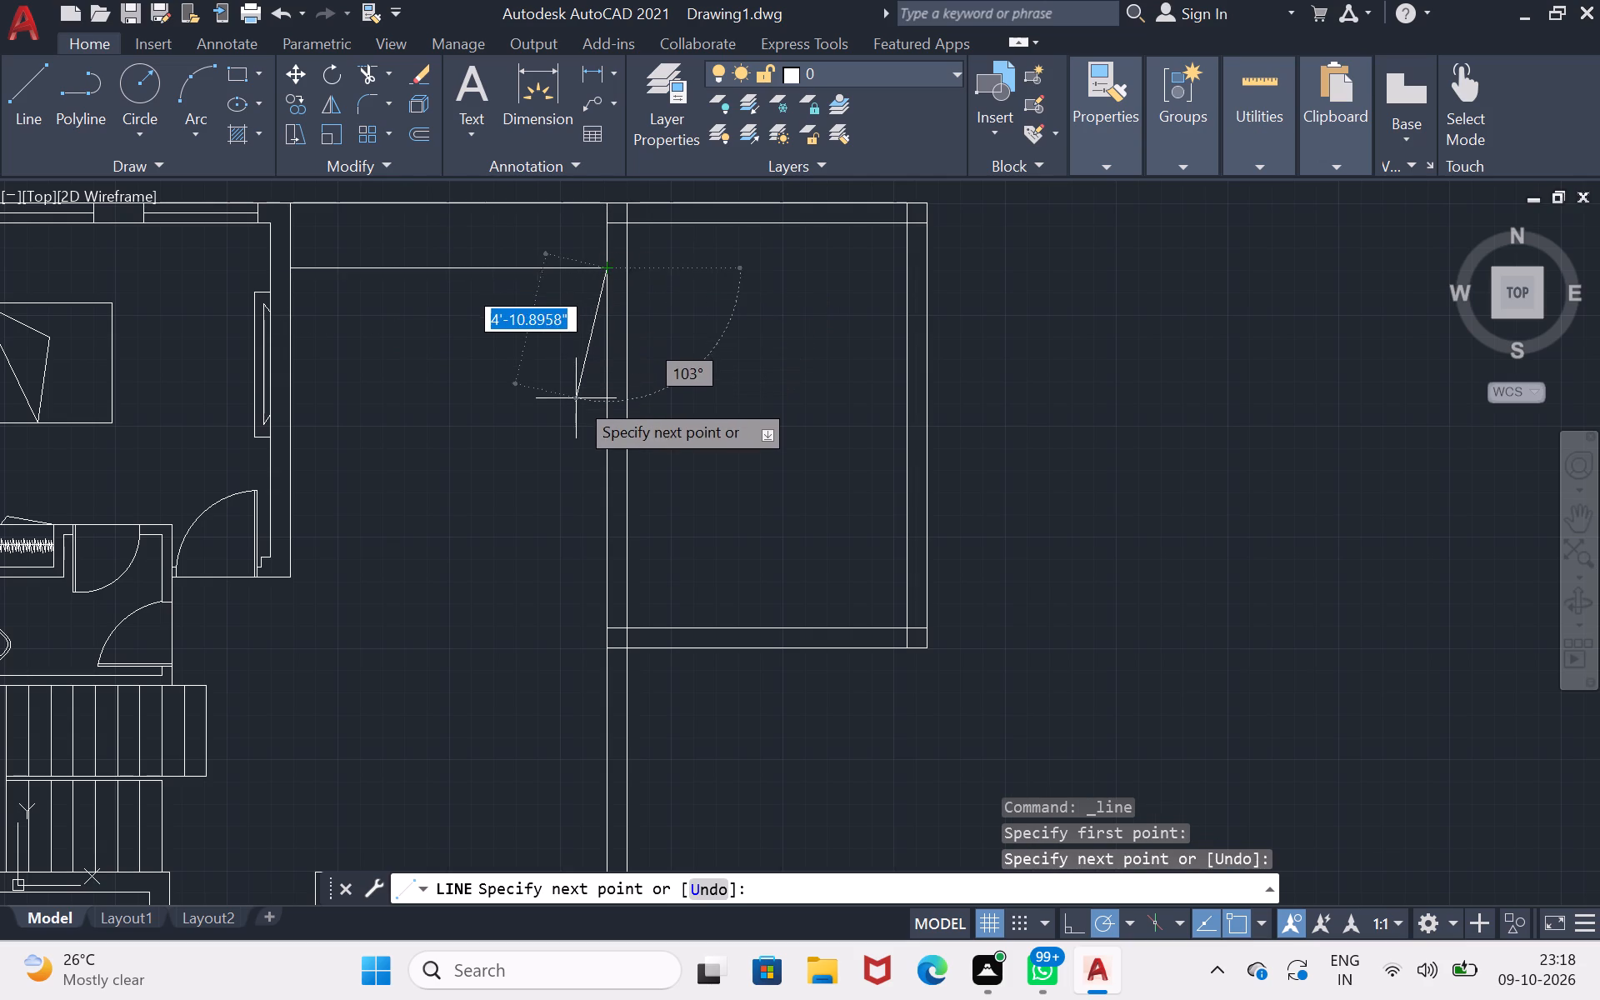
pyautogui.press('Return')
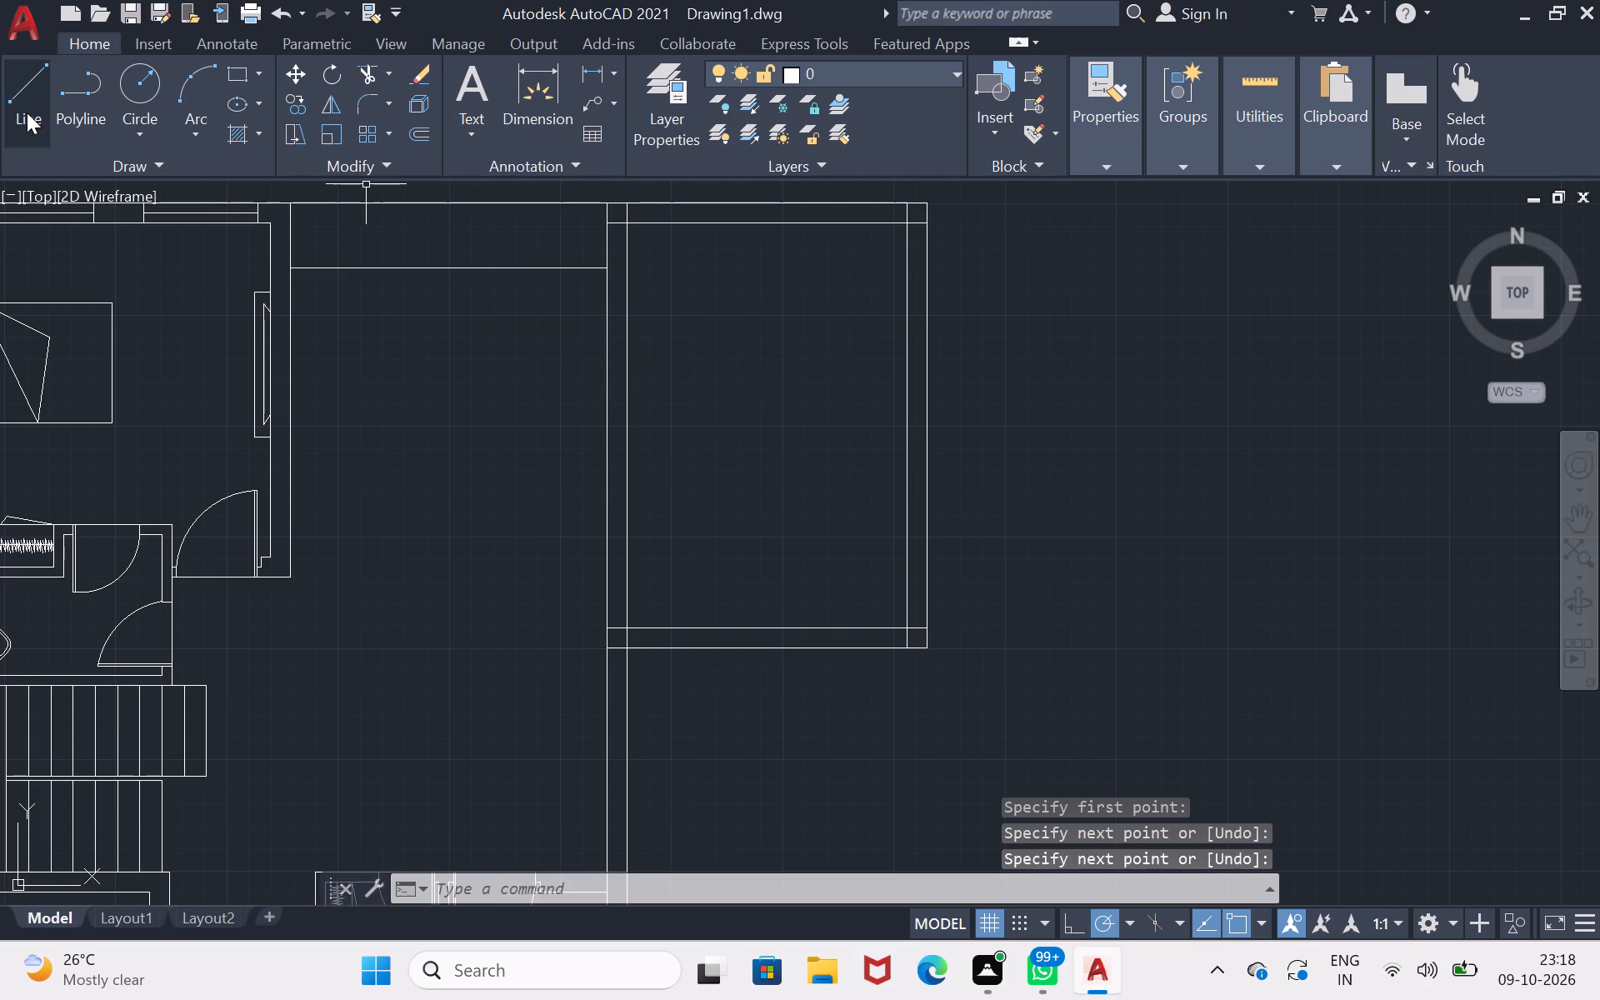
# From the new horizontal line, draw a 6'0" guide line south and a parallel line through its lower end, spanning between both walls.
pyautogui.click(27, 112)
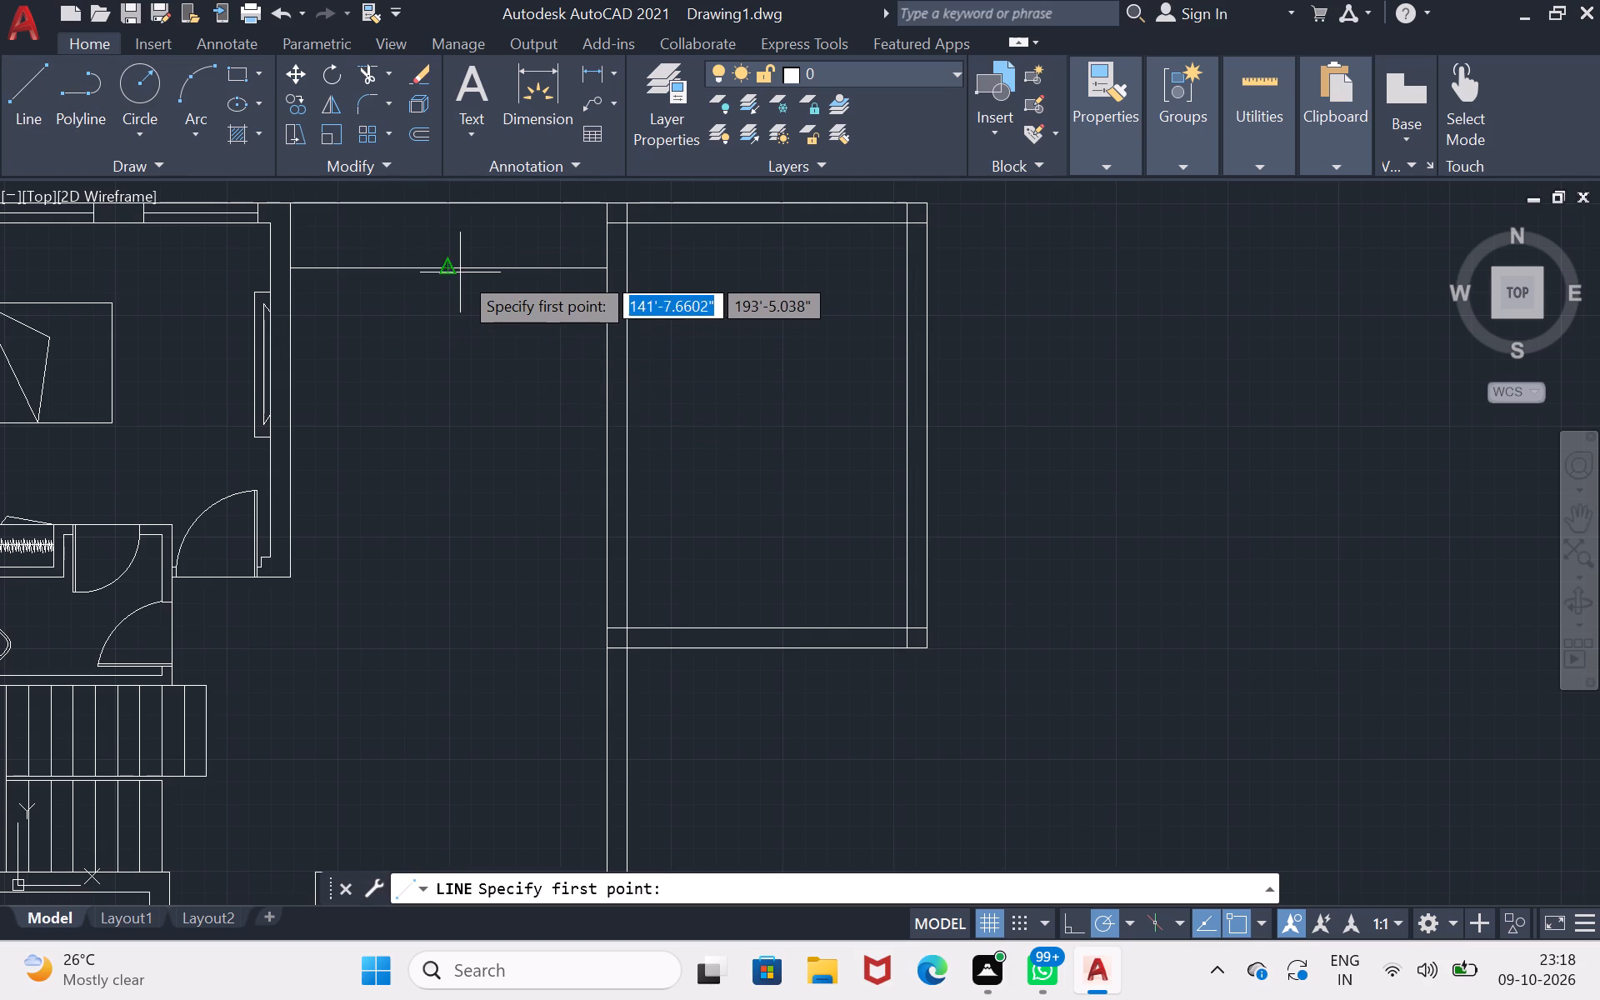
pyautogui.moveTo(487, 267); pyautogui.dragTo(487, 275)
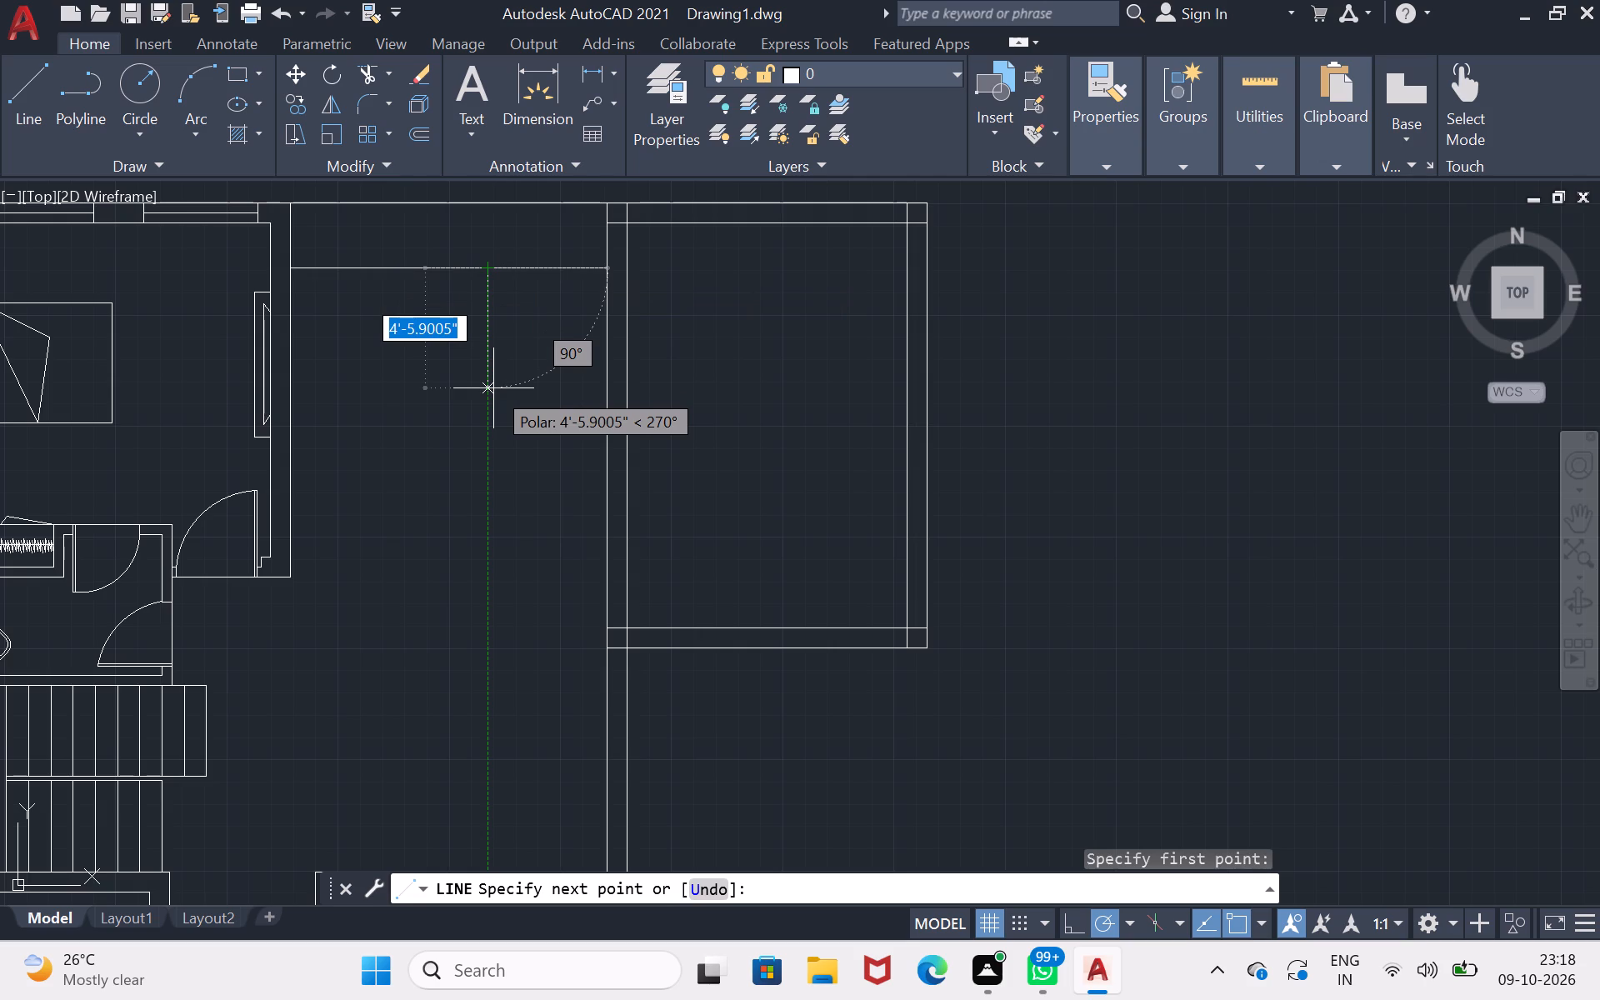
pyautogui.press('6')
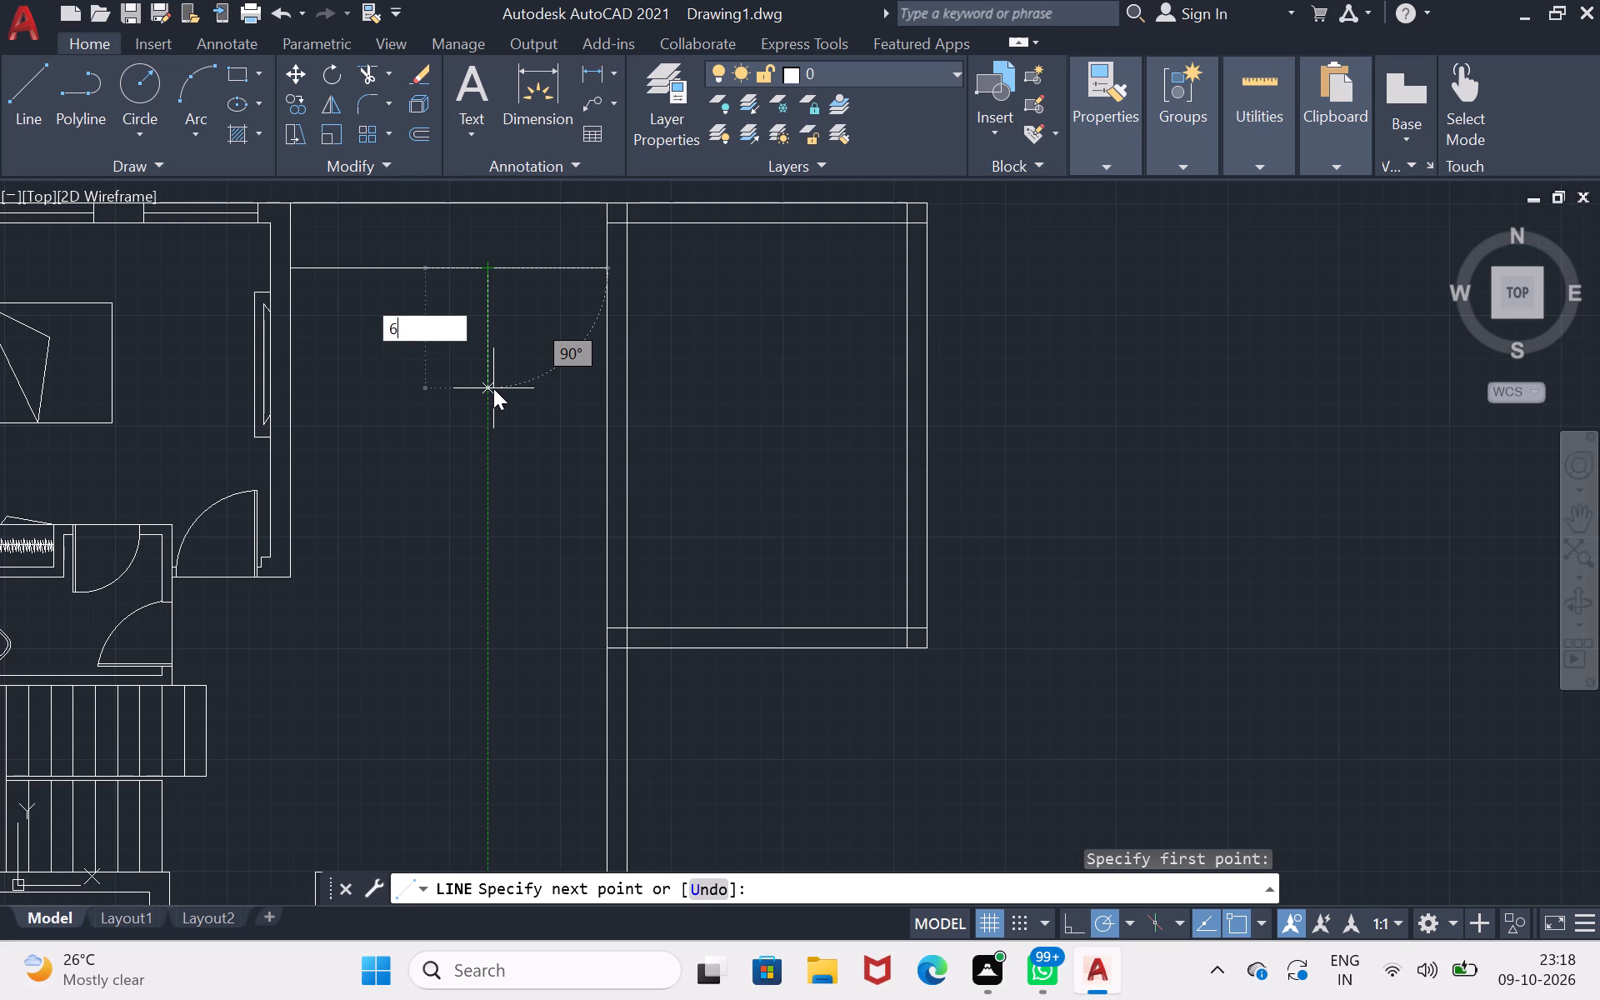
pyautogui.write("'0")
pyautogui.hotkey('shift', '"')
pyautogui.press('Return')
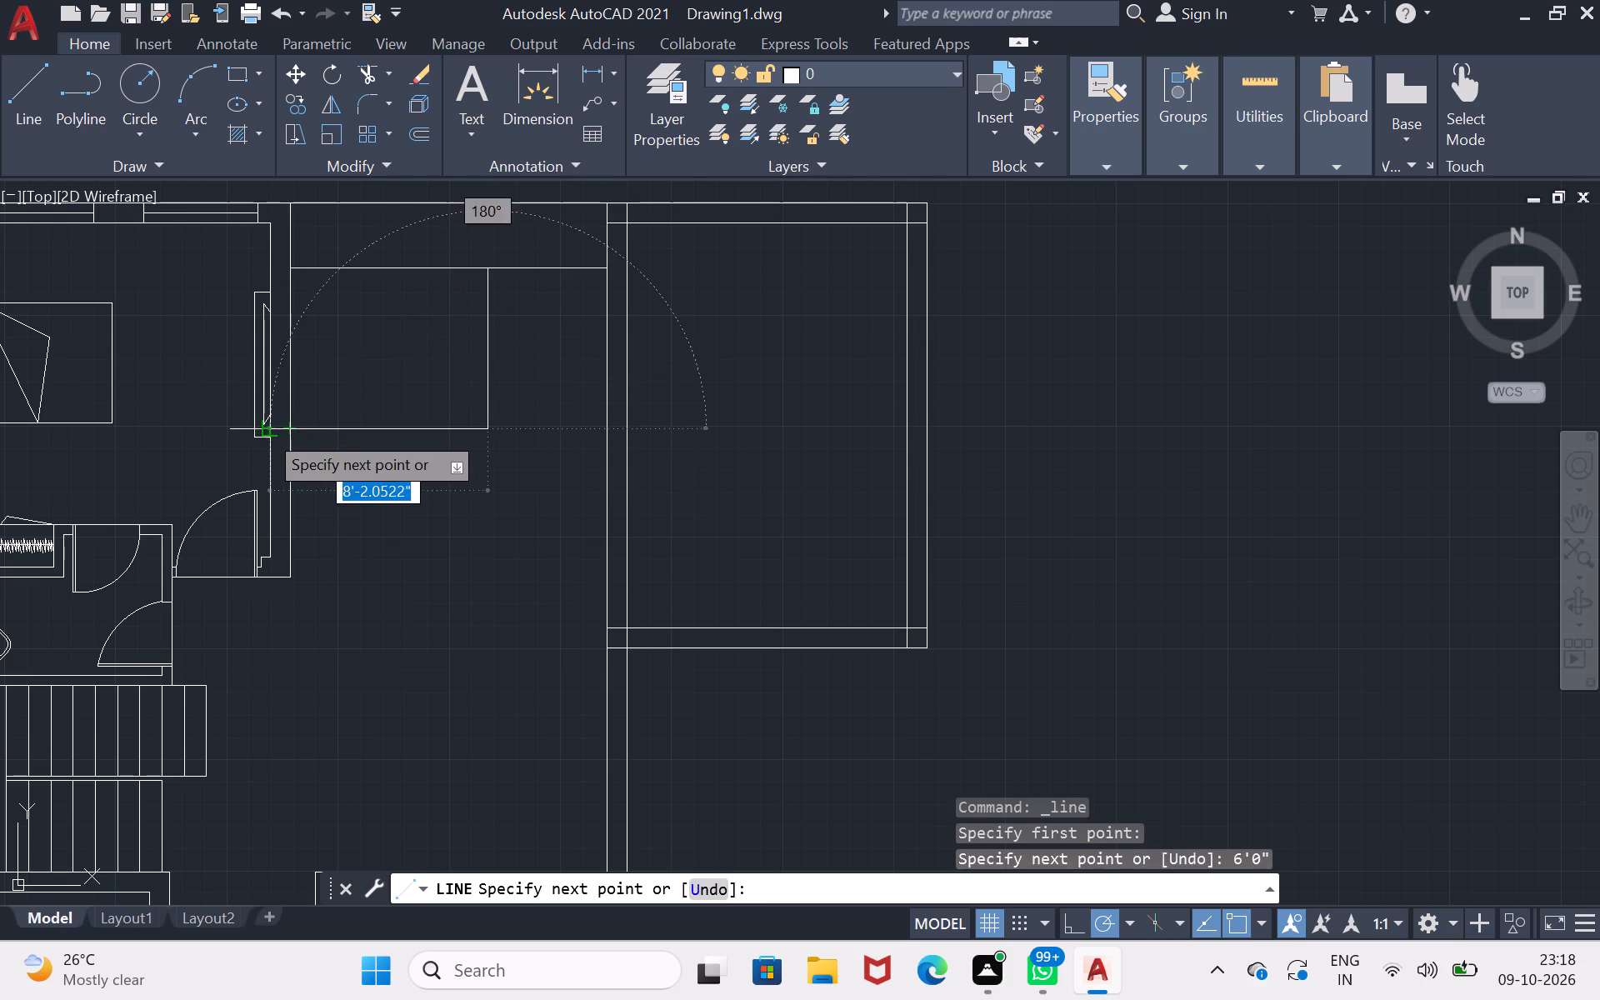
pyautogui.click(289, 426)
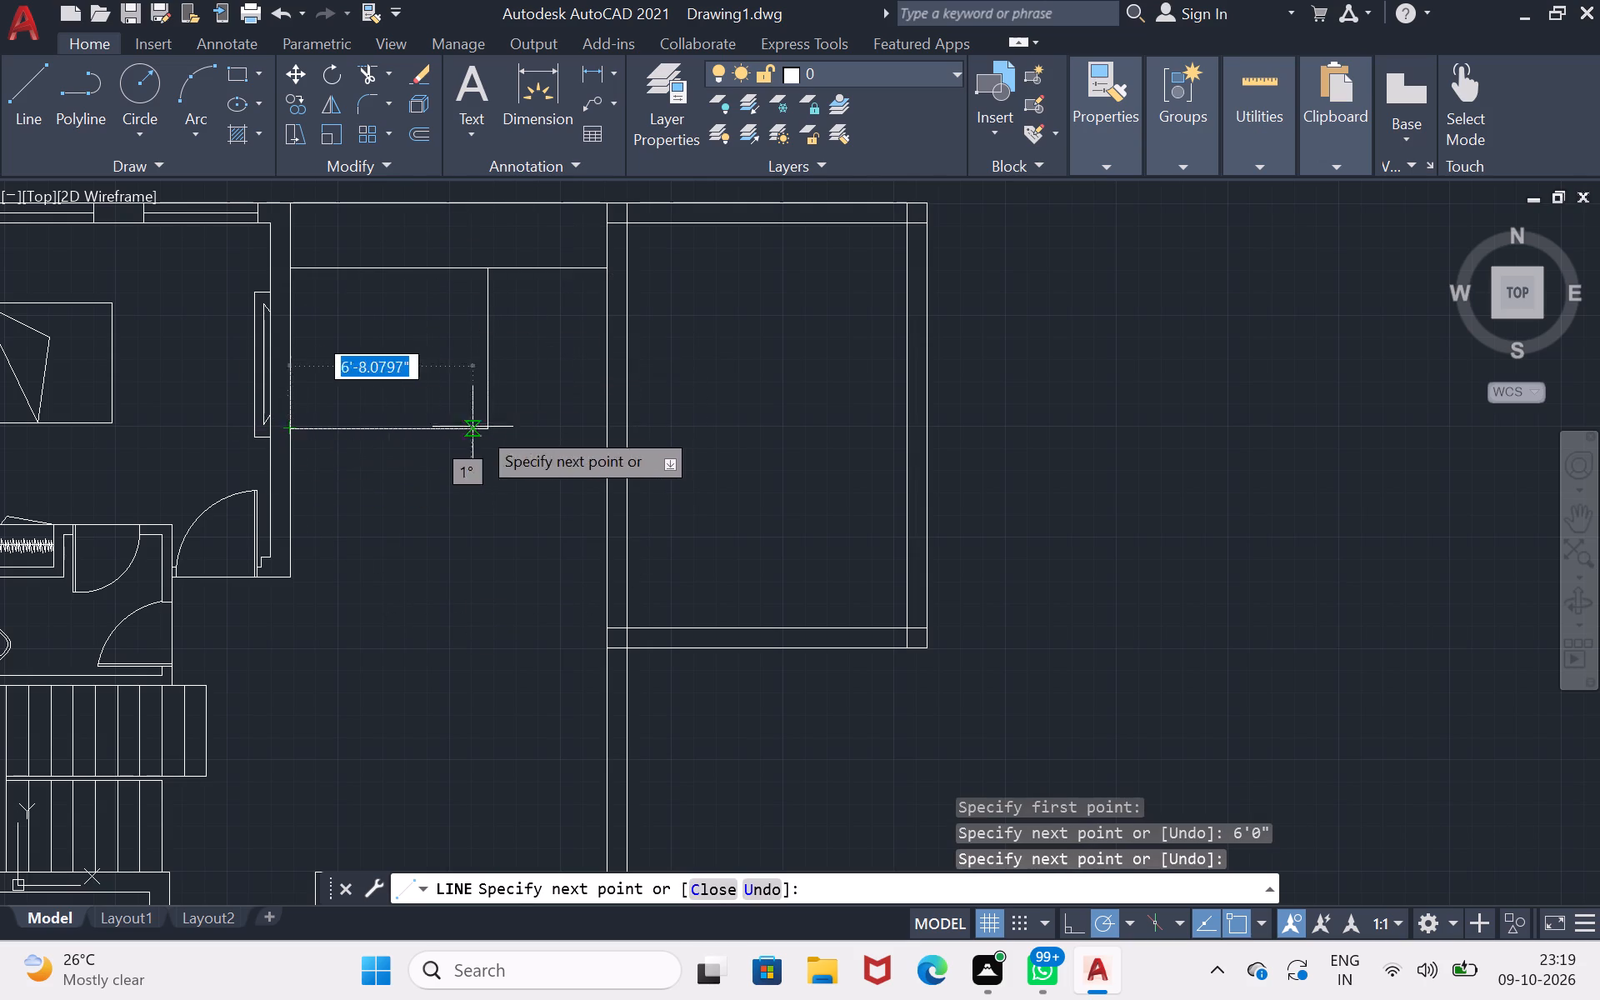
pyautogui.click(610, 435)
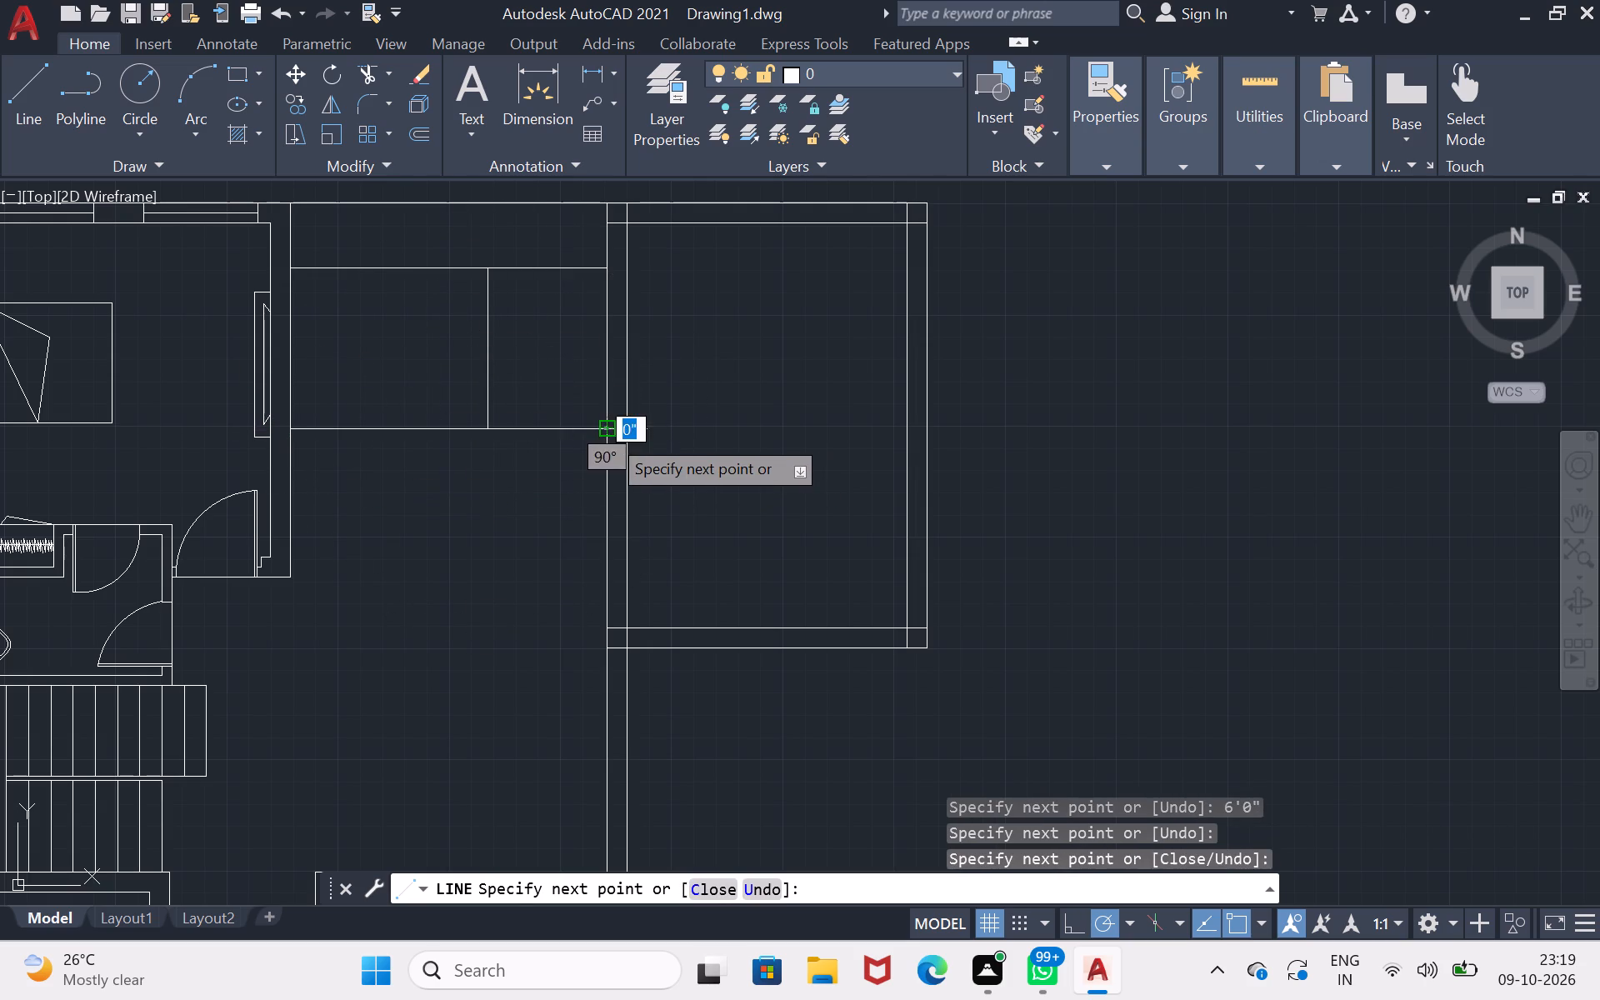
pyautogui.press('Return')
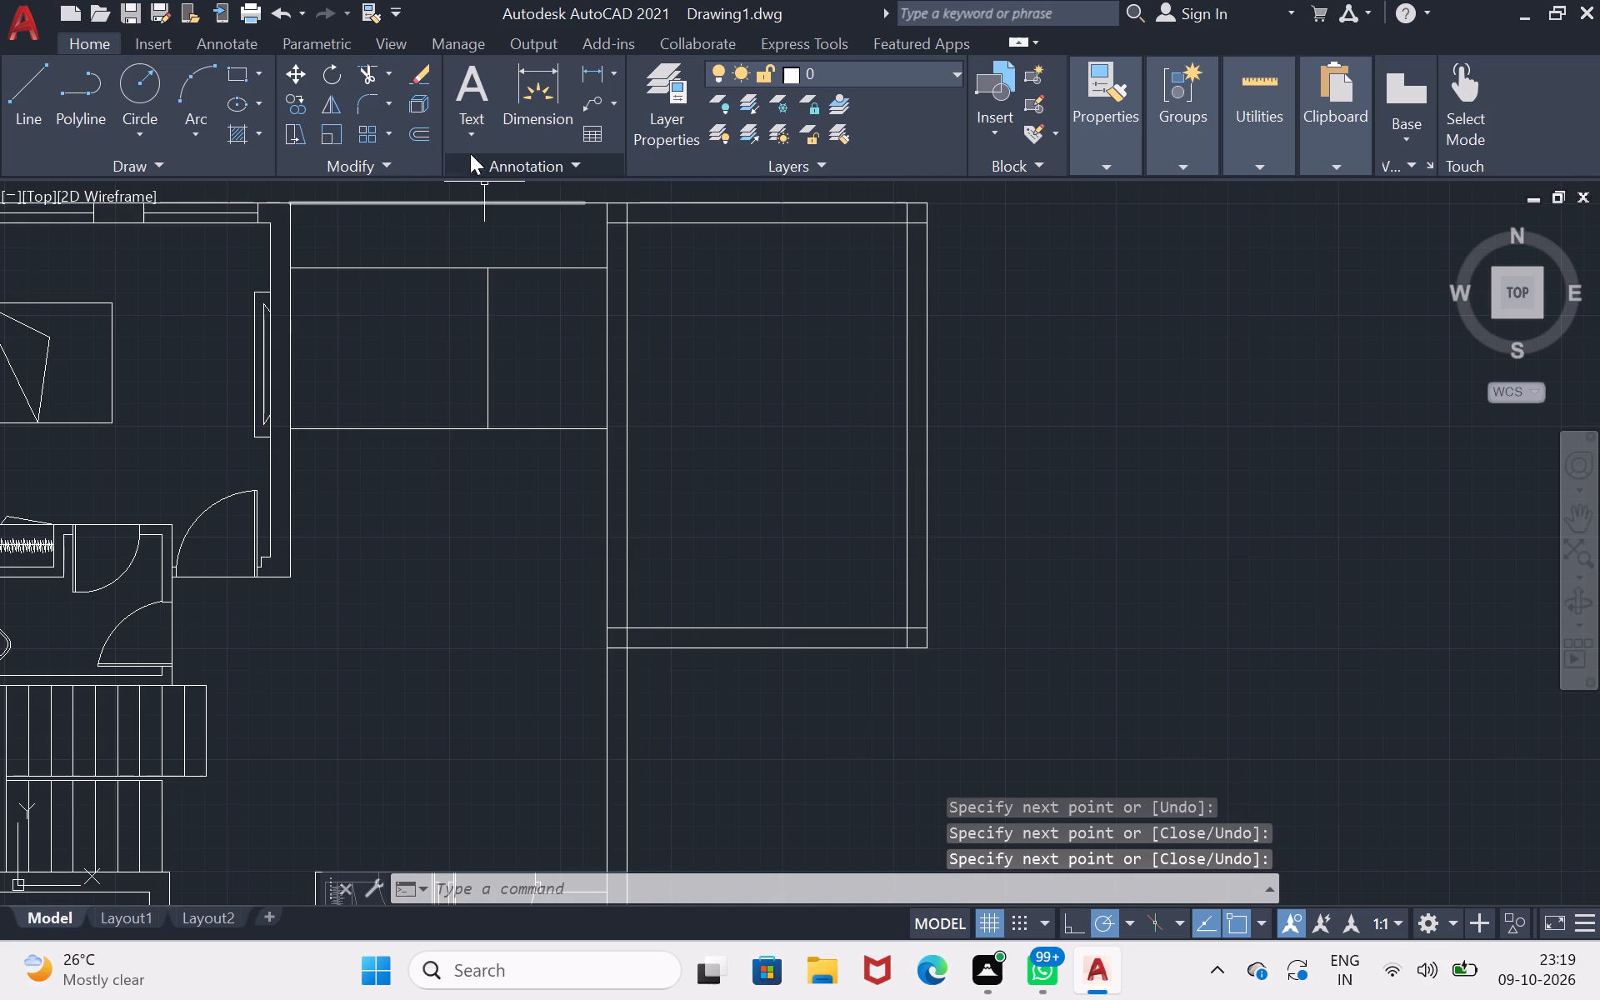
# Trim the overlapping western part of the lower horizontal line and remove the 6'0" vertical guide line.
pyautogui.click(358, 72)
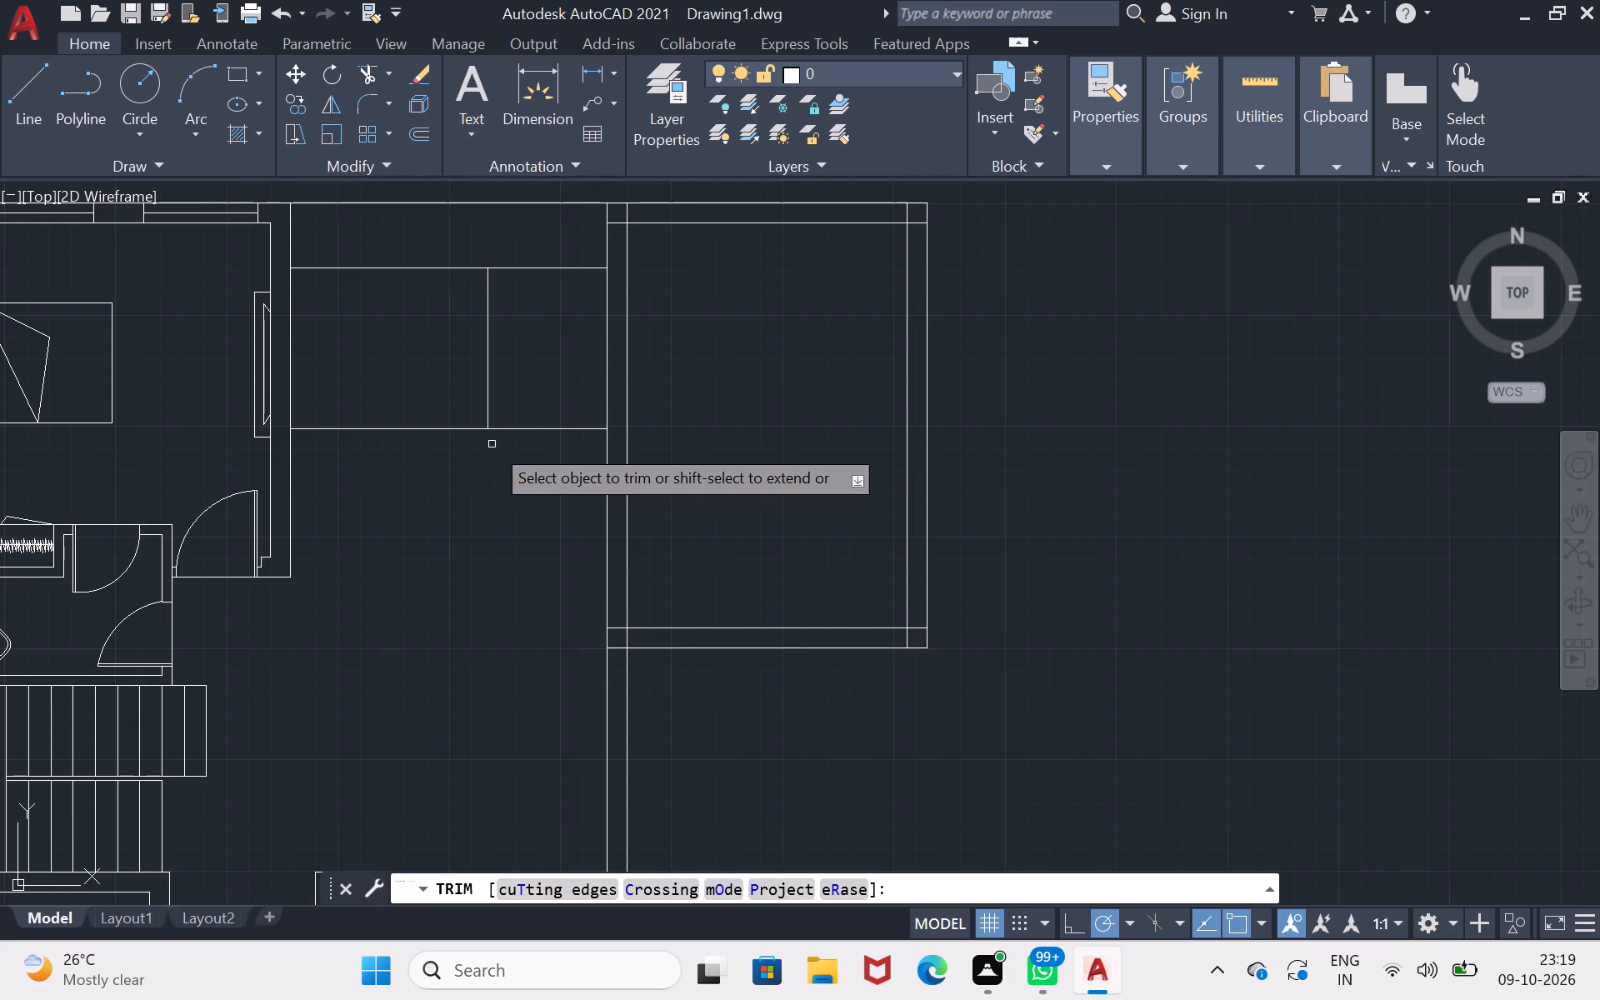
pyautogui.doubleClick(448, 432)
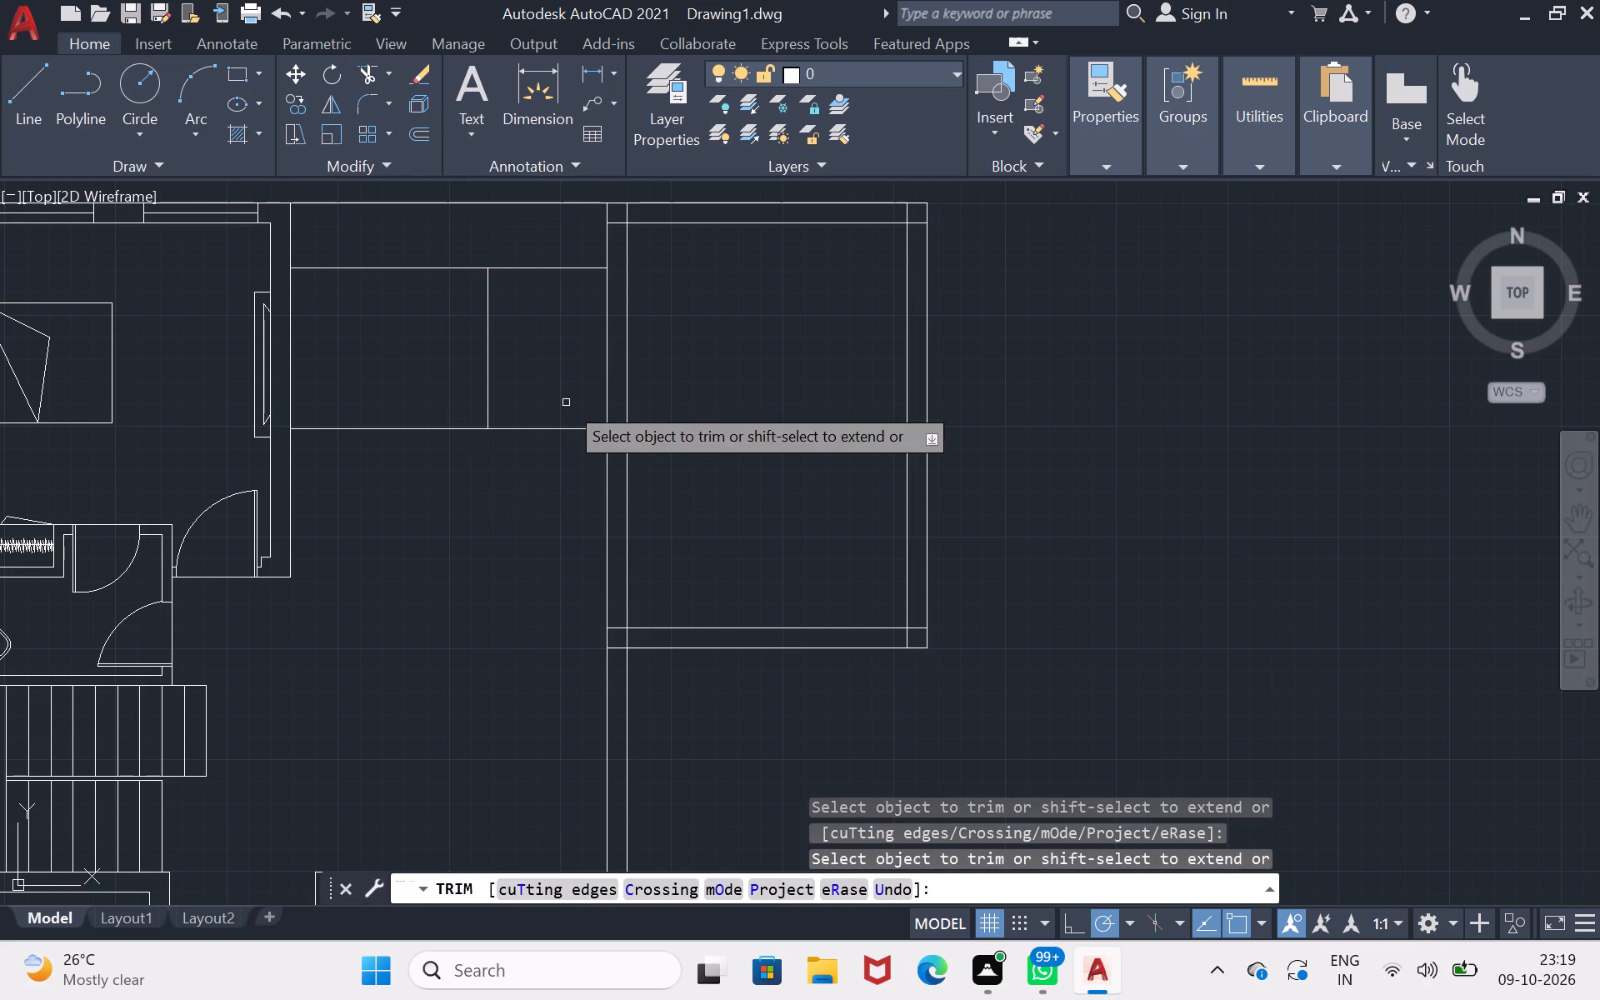
pyautogui.click(484, 382)
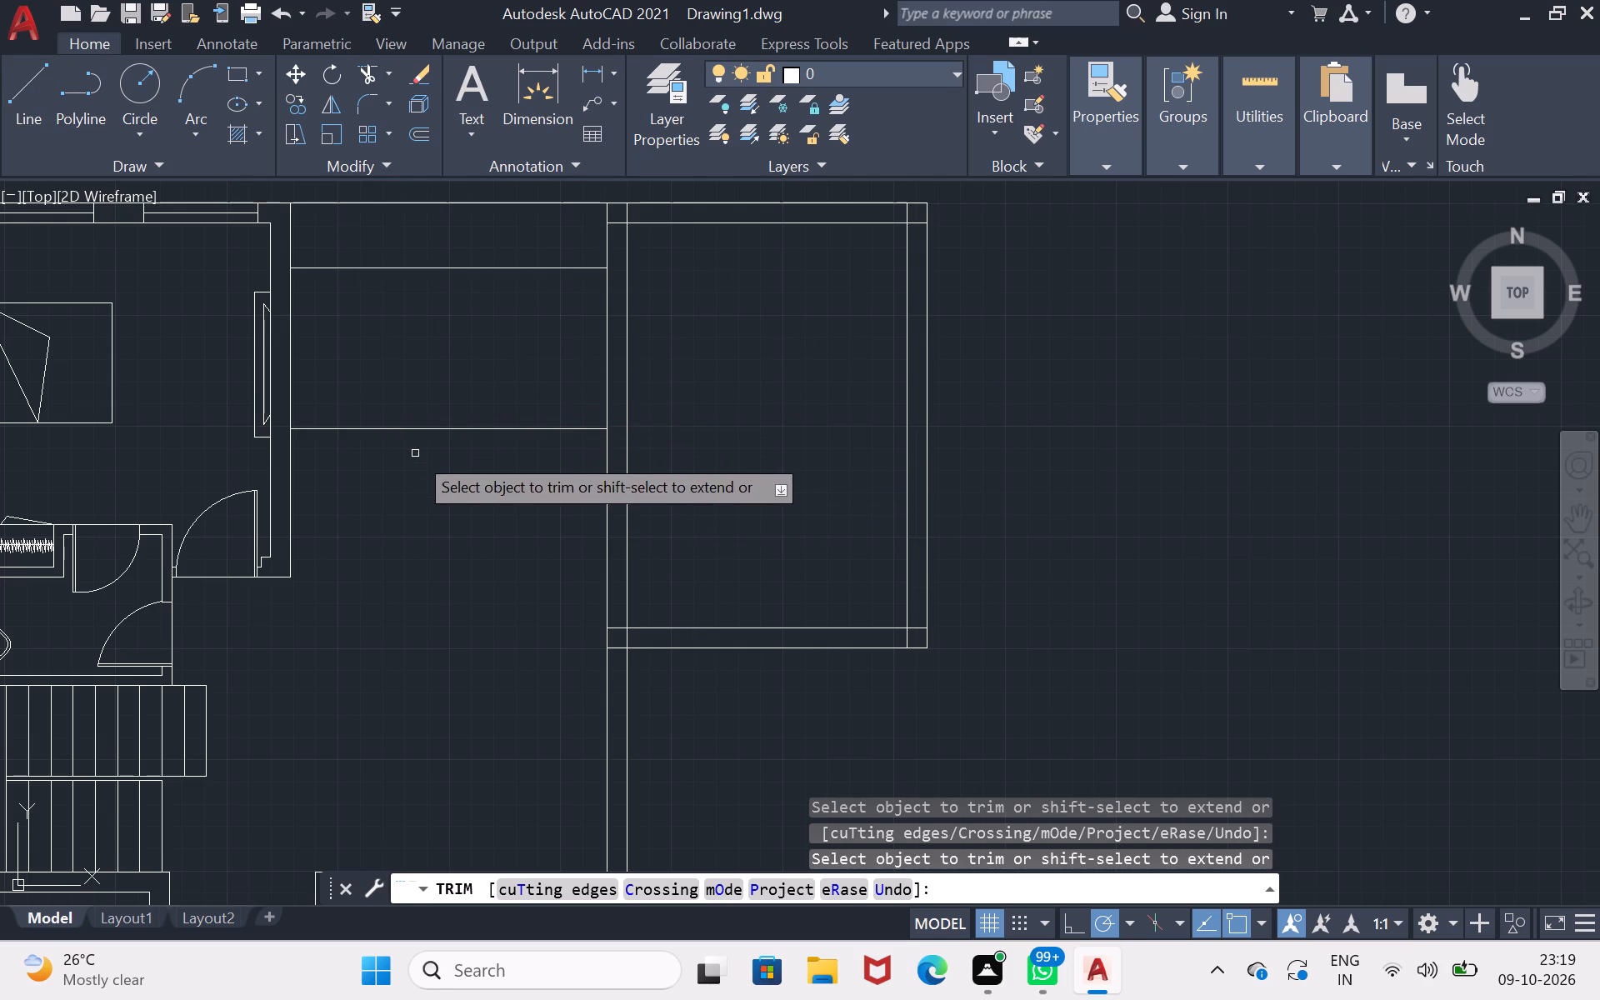
pyautogui.press('Return')
# Offset both pieces of the lower horizontal line between the bedroom and northeast room 4.5" north to form a thin partition.
pyautogui.press('o')
pyautogui.press('Return')
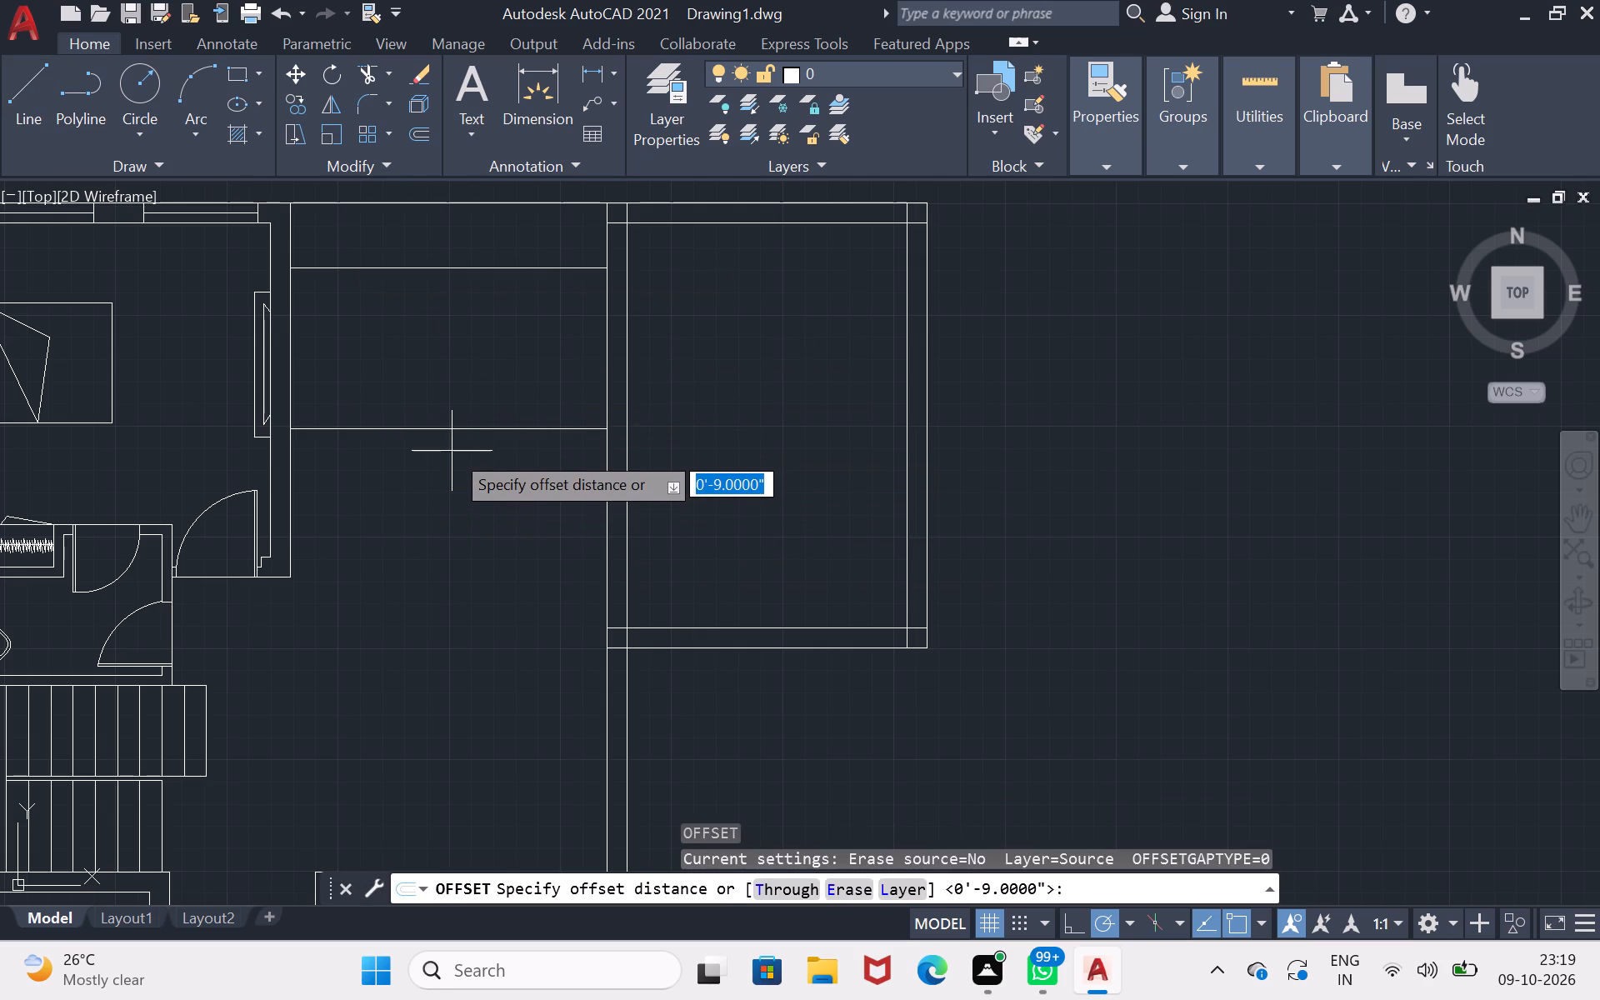
pyautogui.click(454, 423)
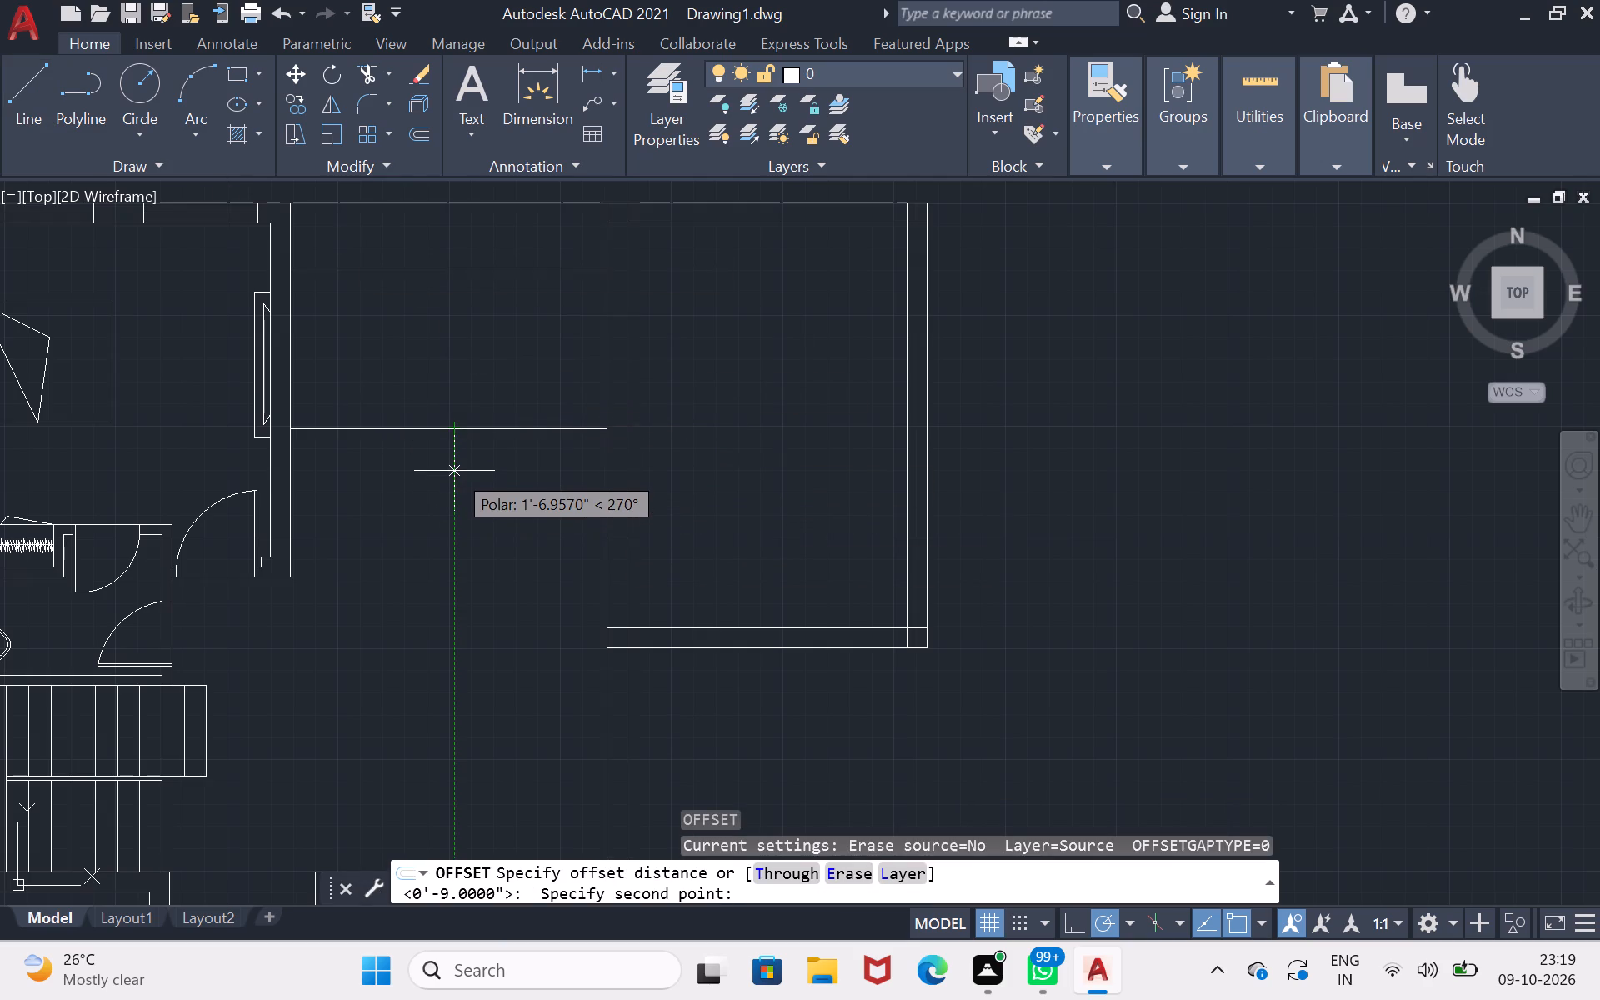
pyautogui.write('4.')
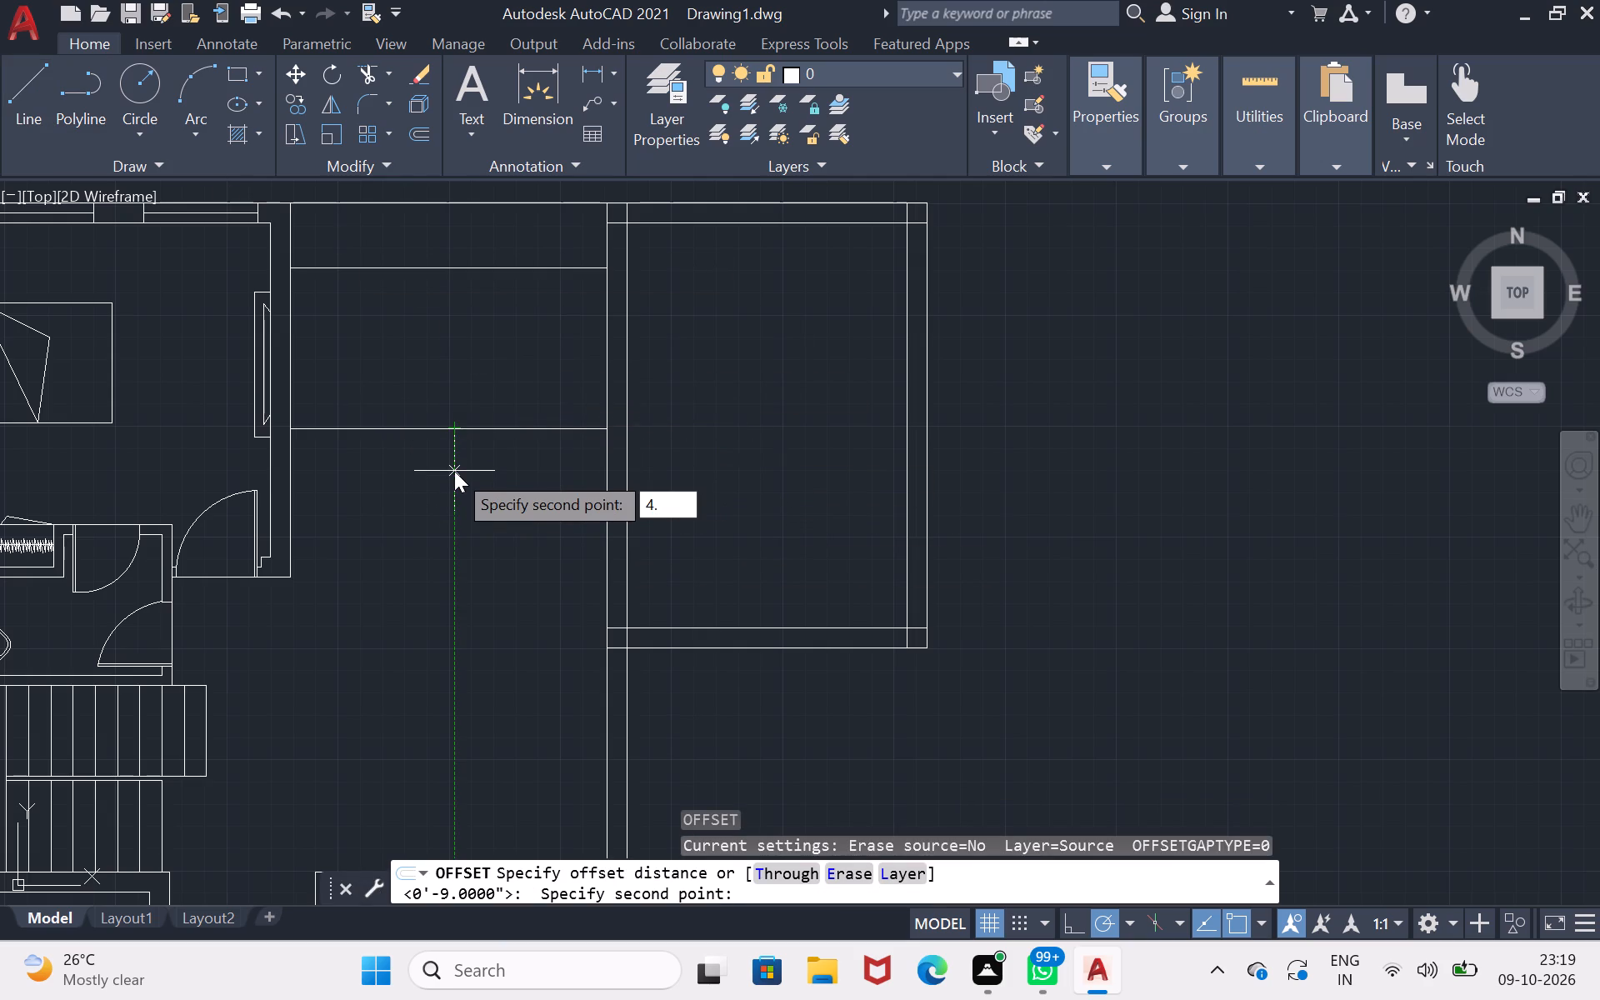
pyautogui.write('5"')
pyautogui.press('Return')
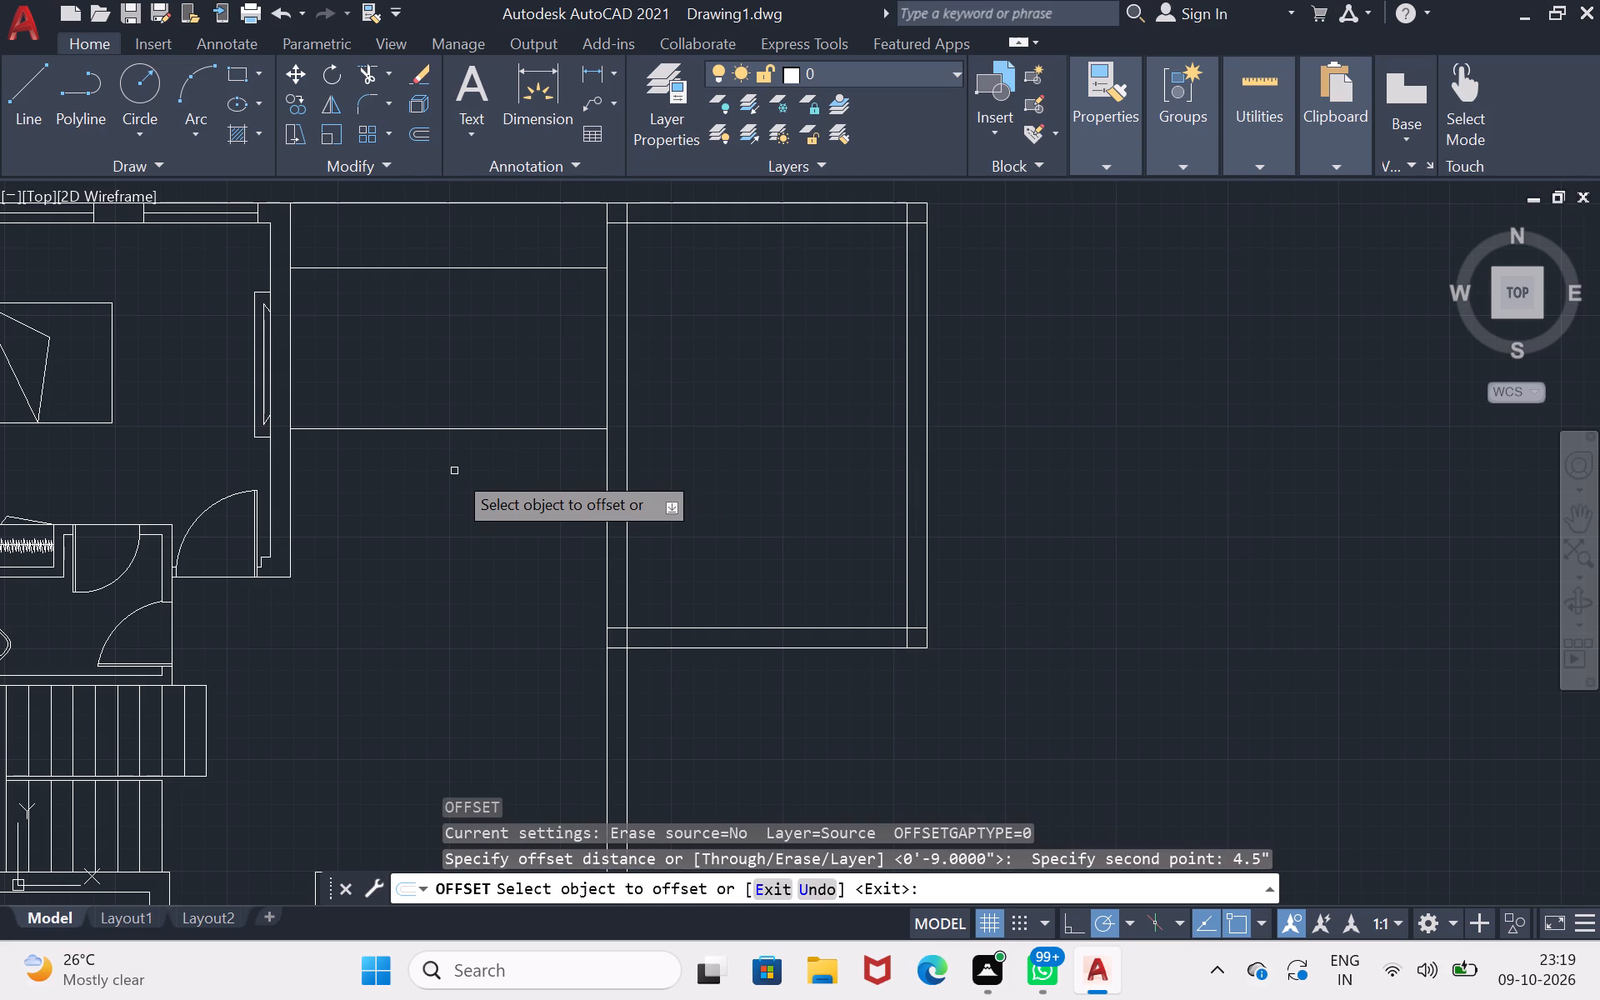
pyautogui.click(494, 429)
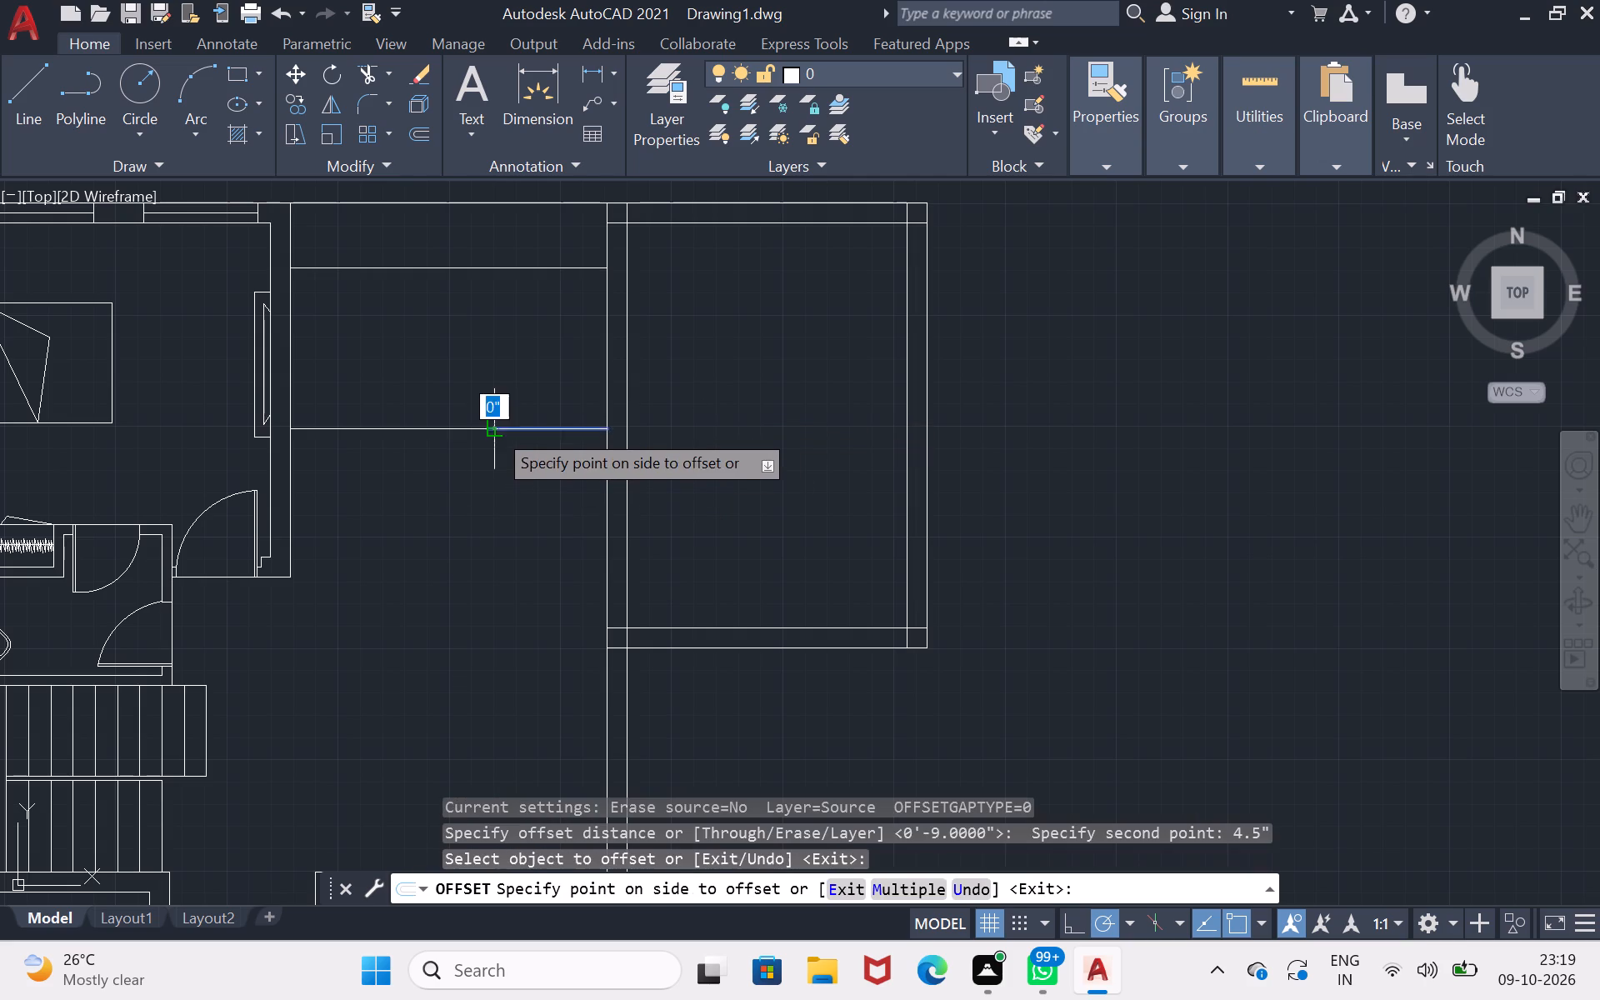
pyautogui.click(498, 403)
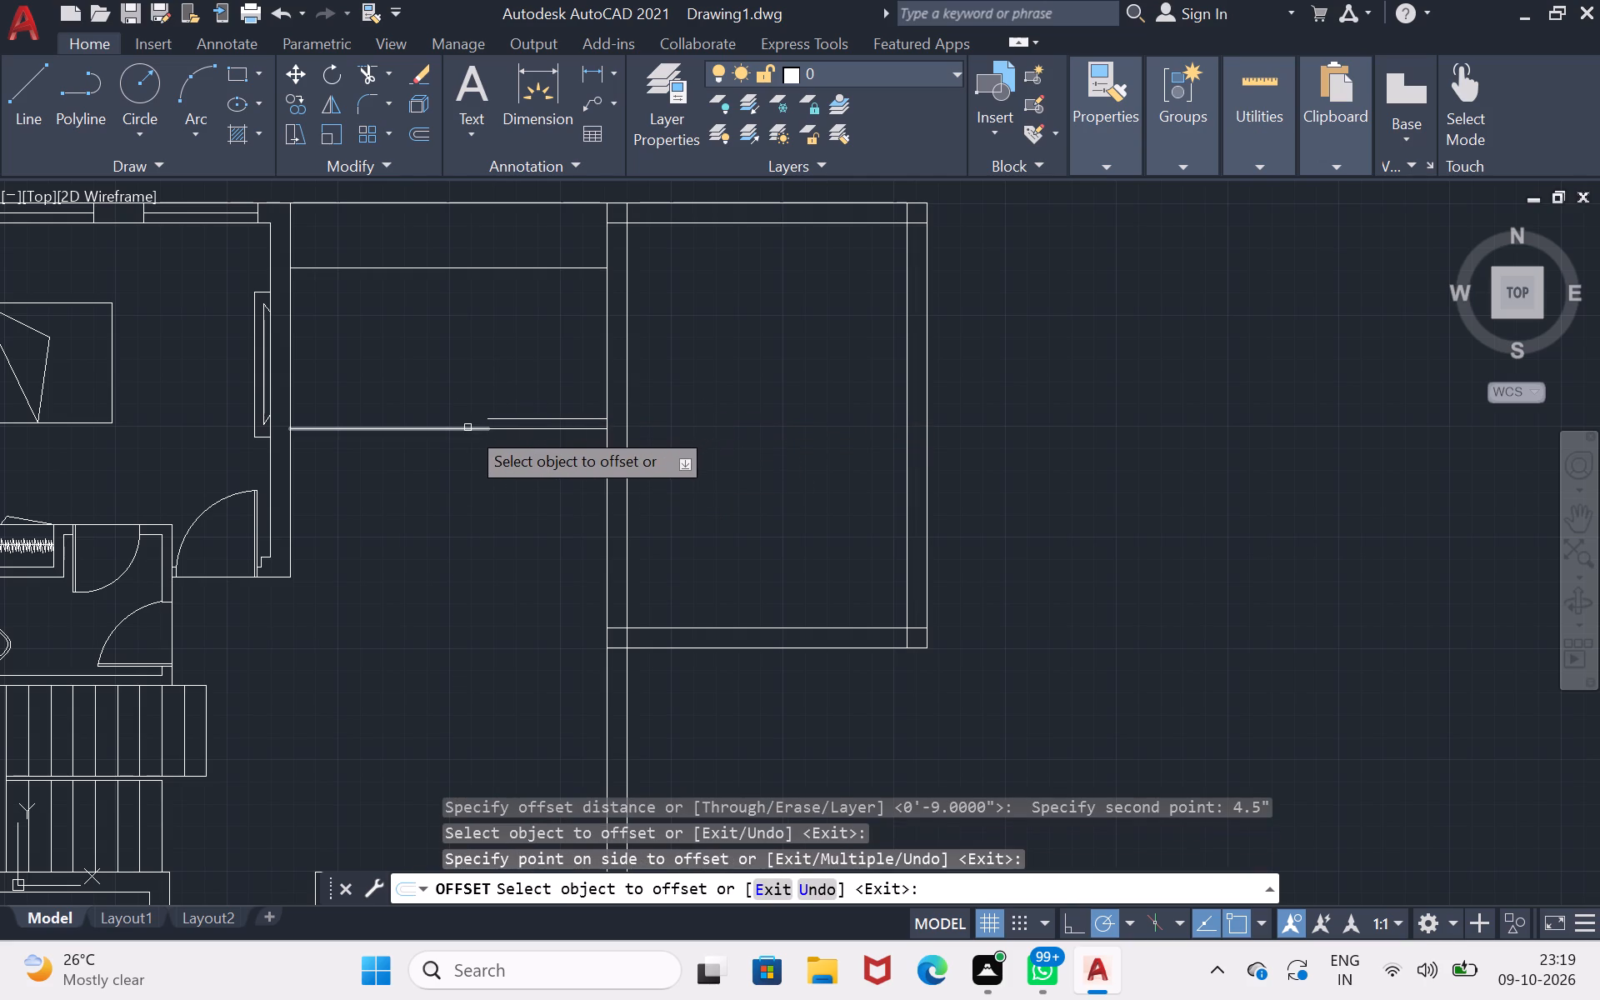
pyautogui.click(467, 429)
pyautogui.click(474, 407)
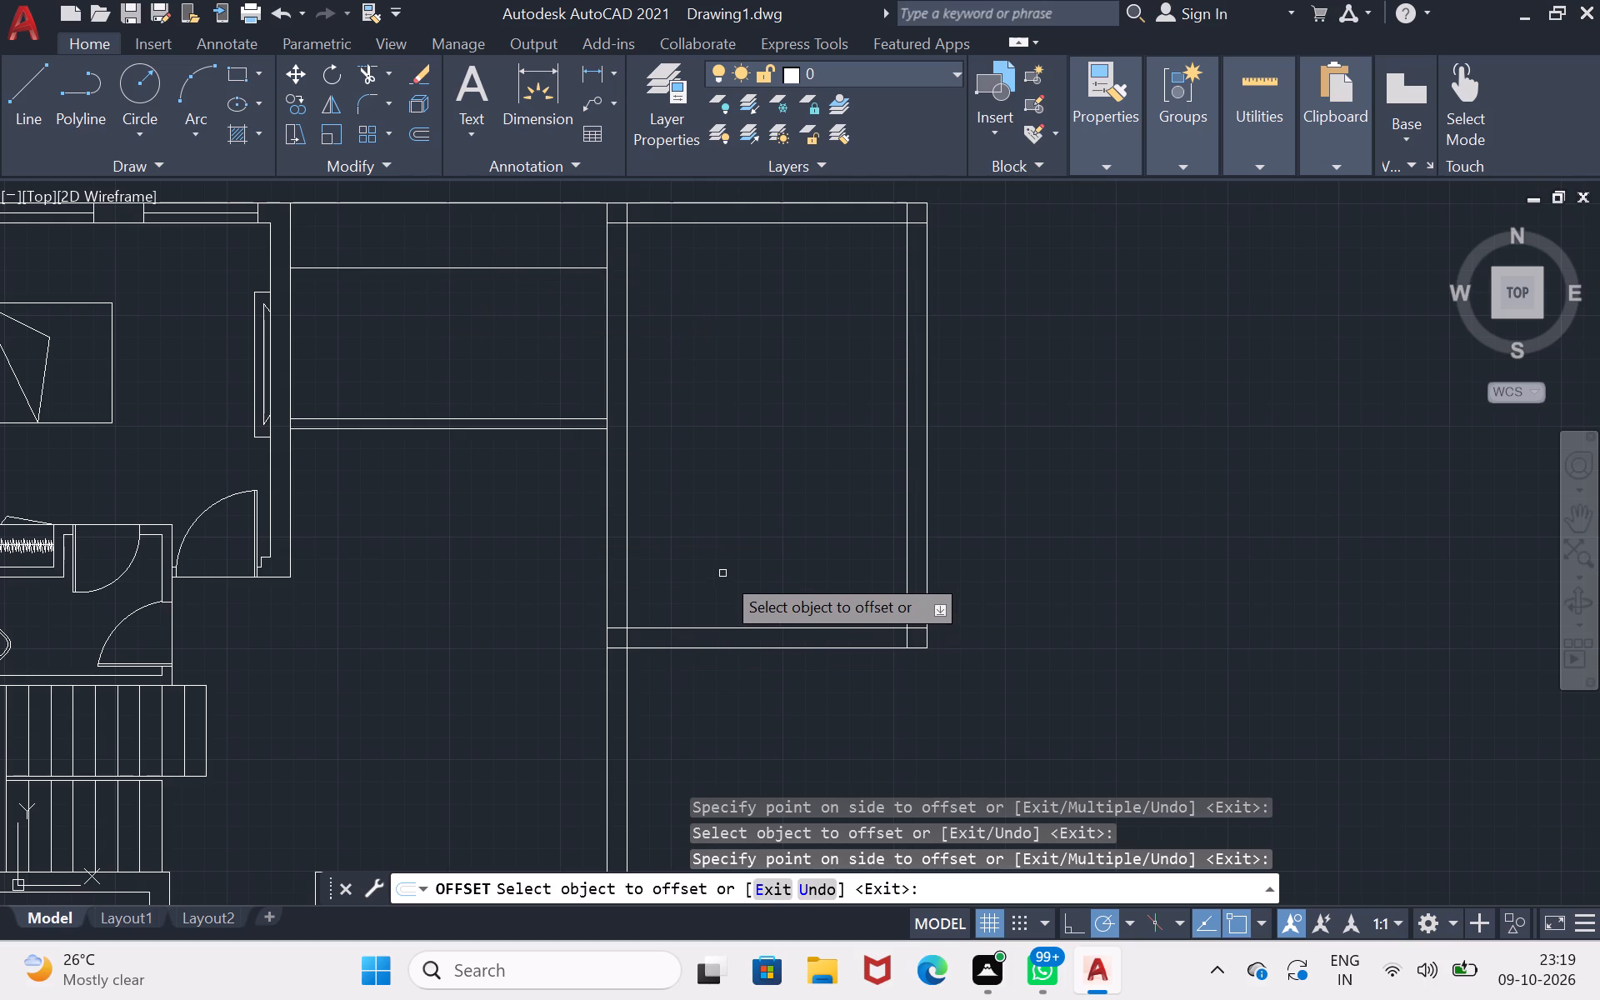
pyautogui.press('Return')
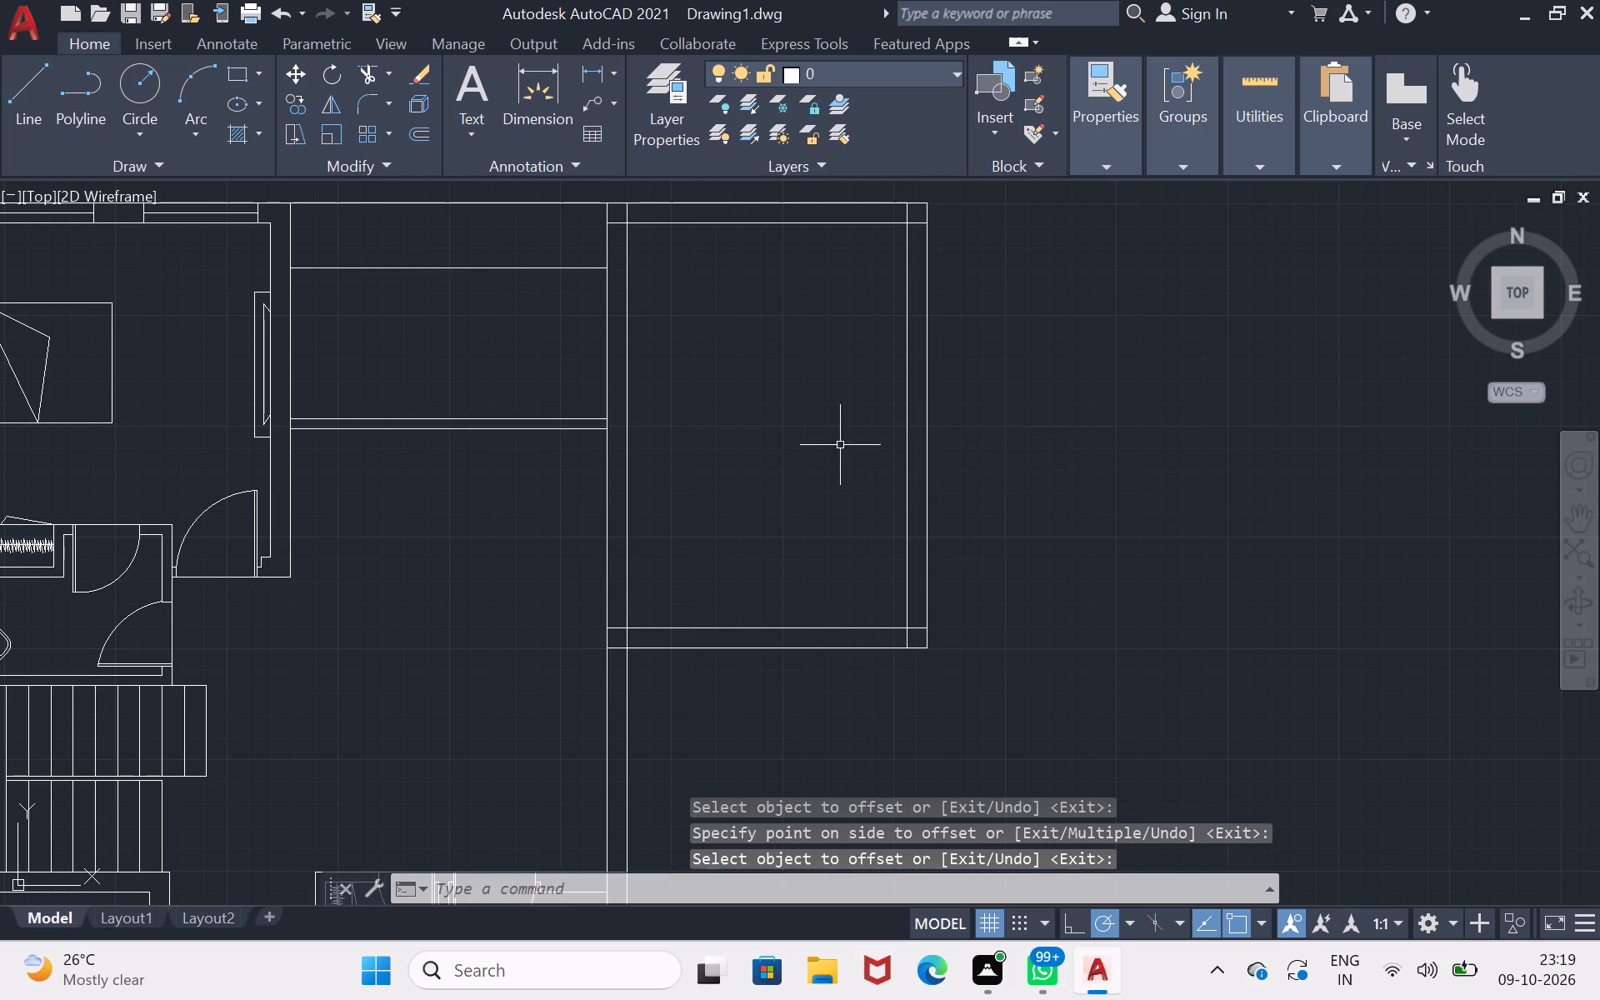
# Offset the upper horizontal line between the bedroom and northeast room 9" south to form a wall.
pyautogui.click(490, 263)
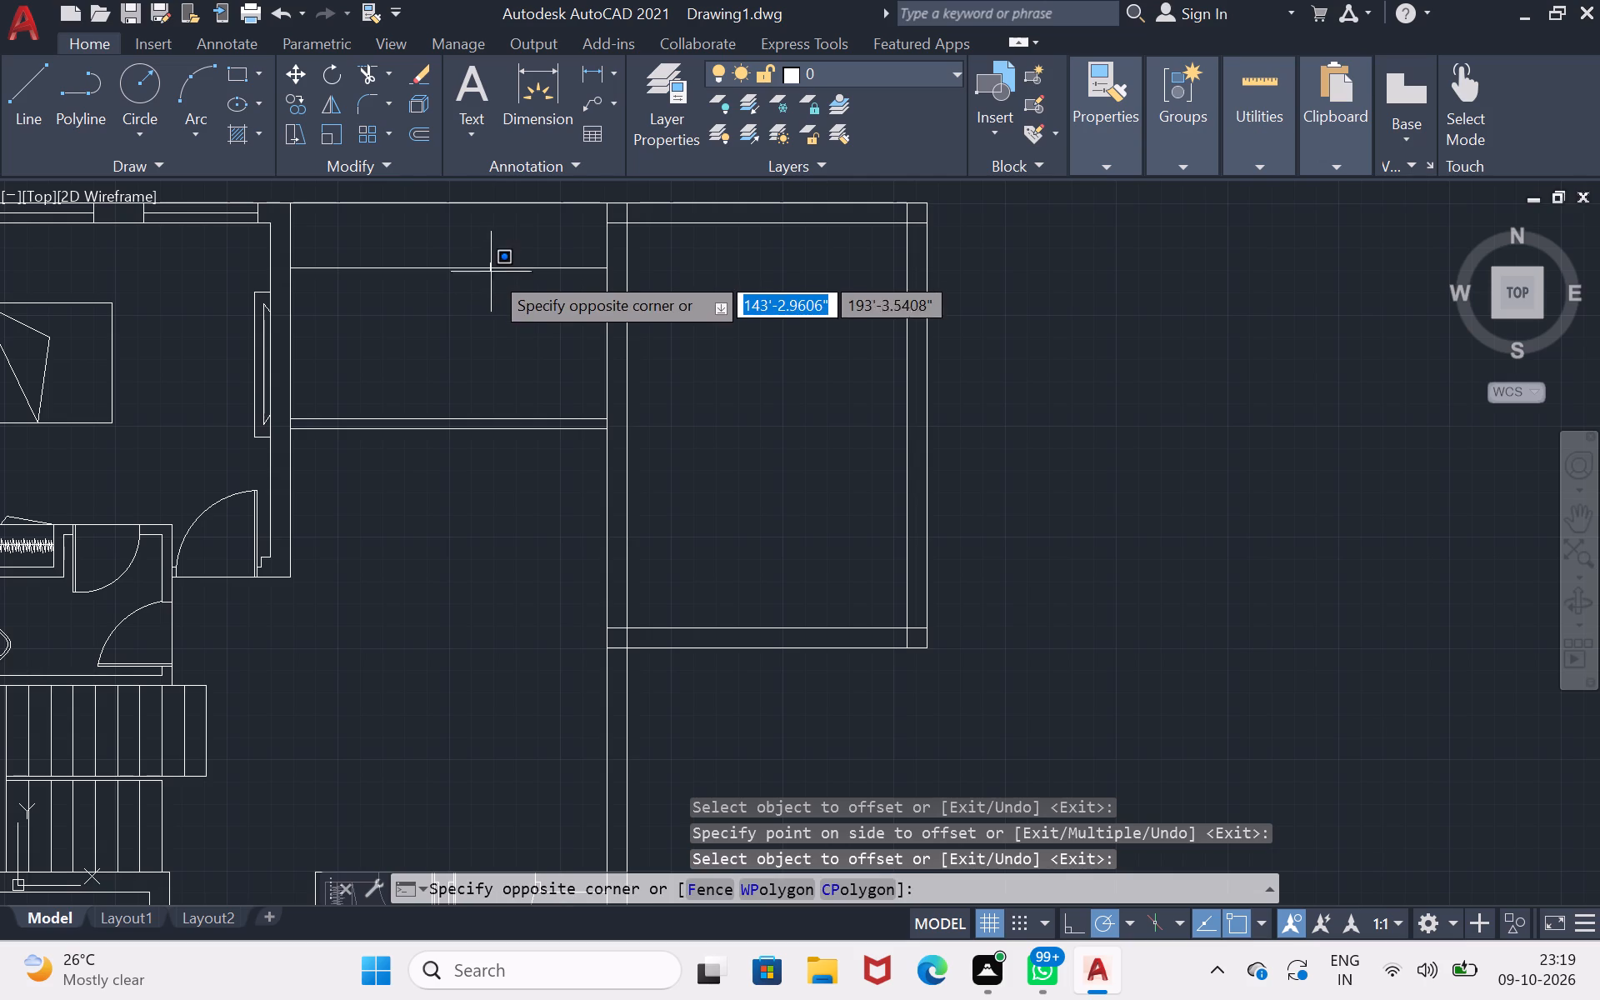
pyautogui.press('o')
pyautogui.press('Return')
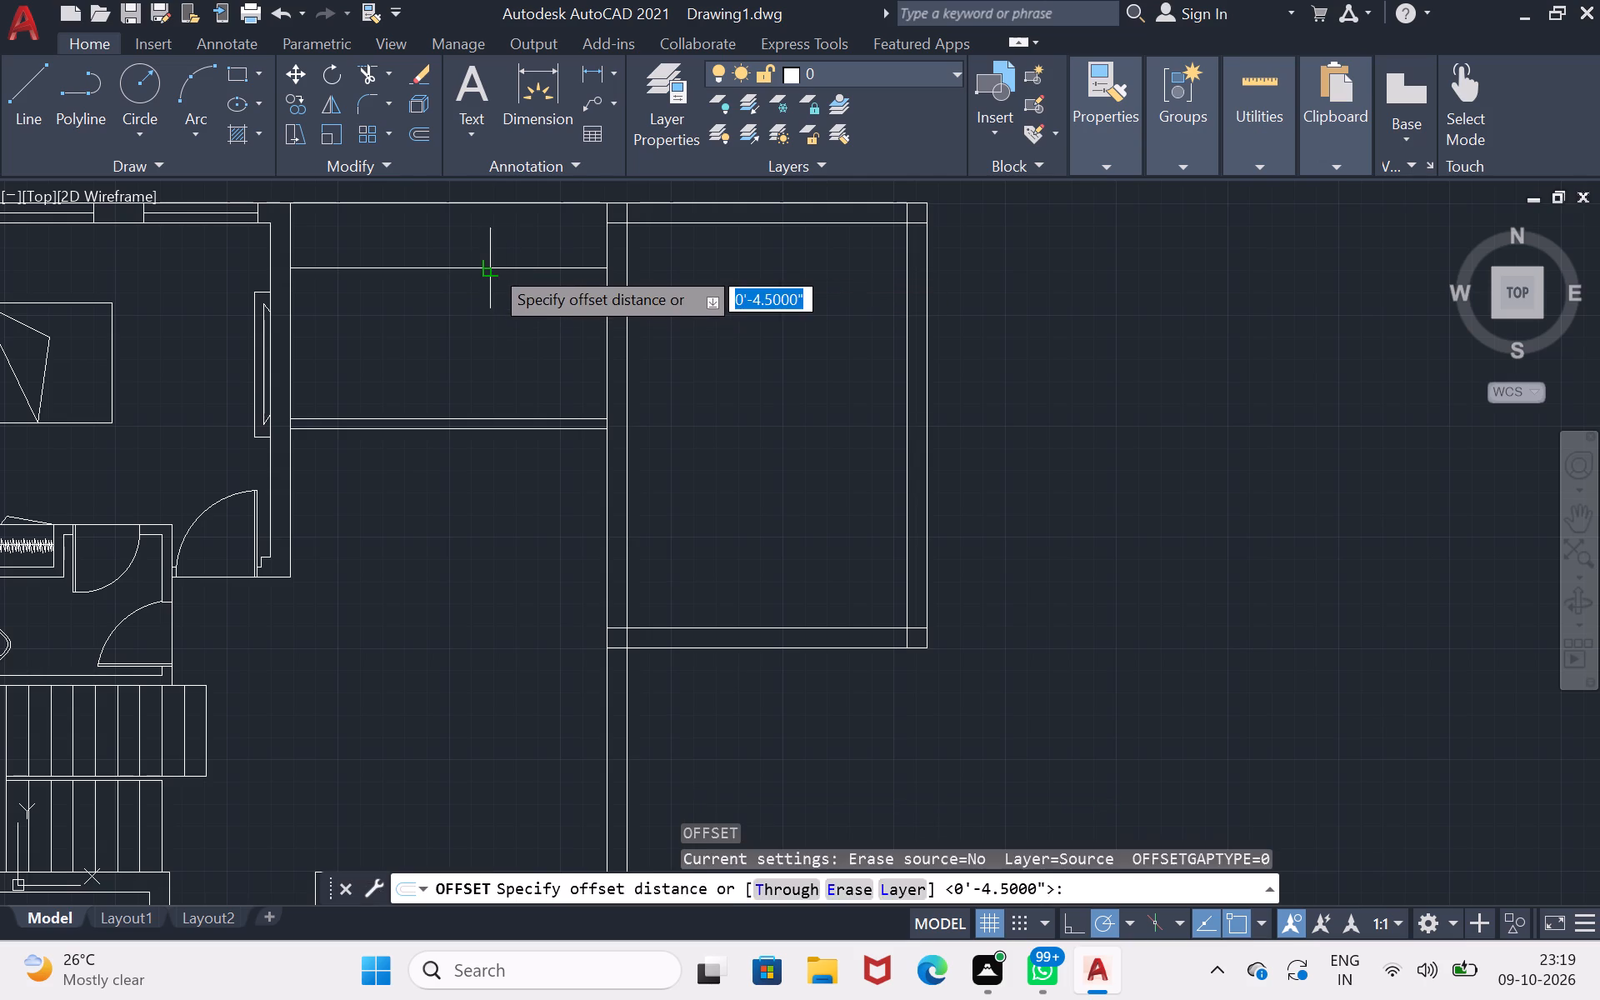
pyautogui.moveTo(491, 266); pyautogui.dragTo(491, 273)
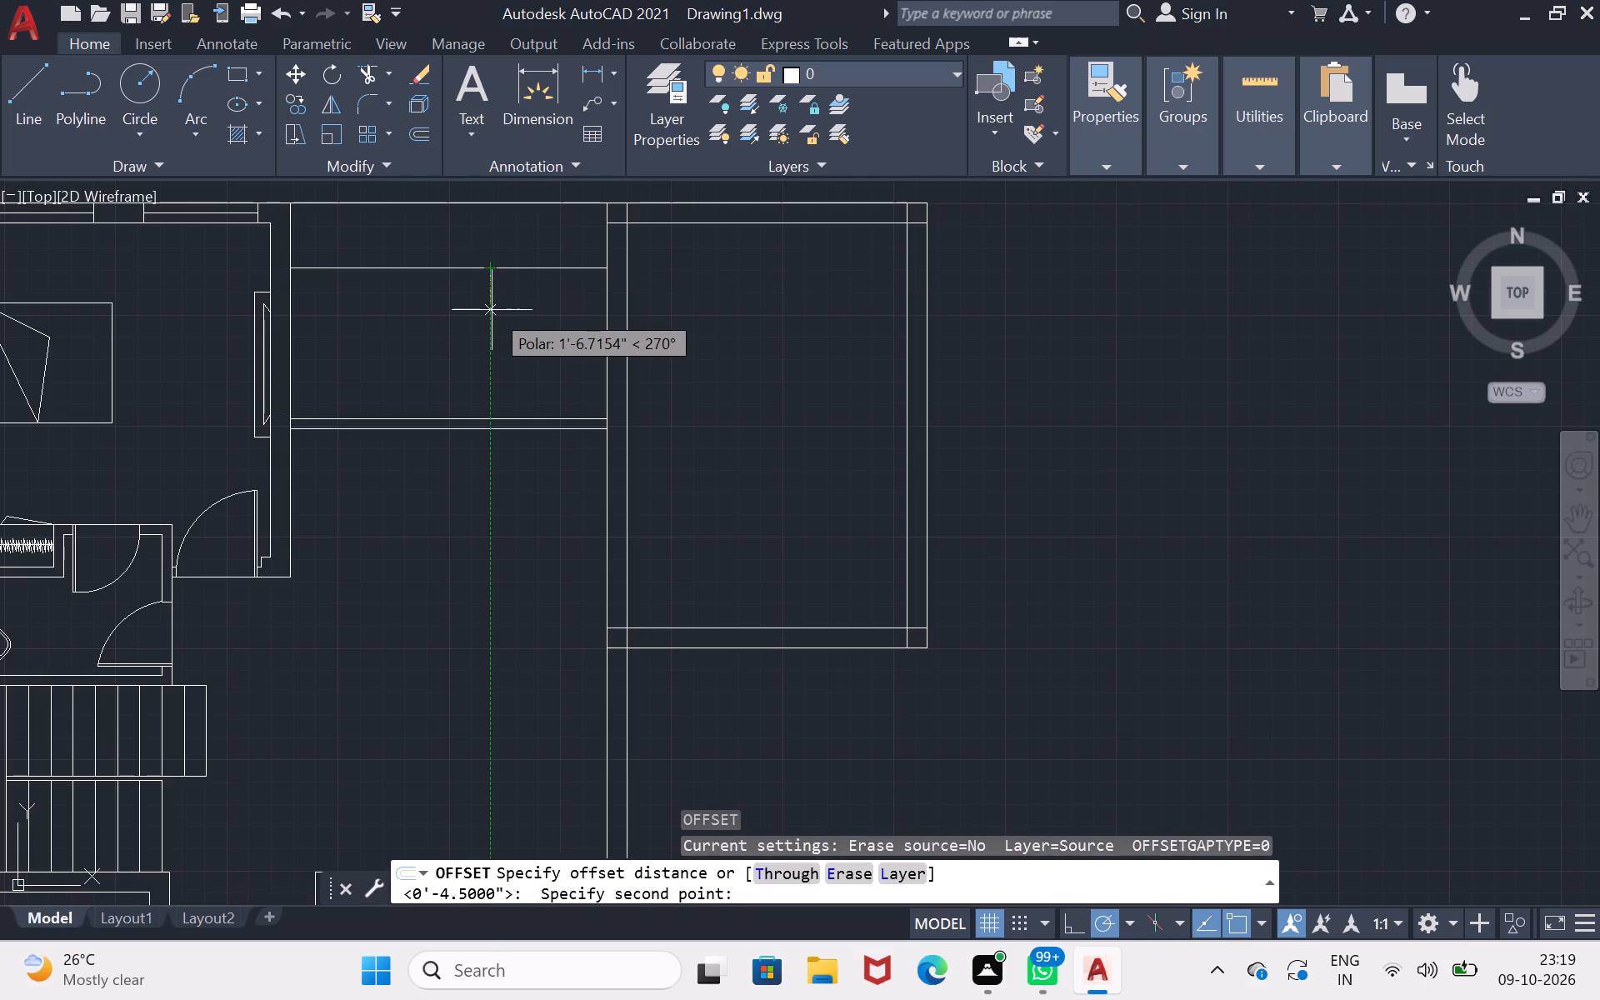
pyautogui.press('9')
pyautogui.hotkey('shift', '"')
pyautogui.press('Return')
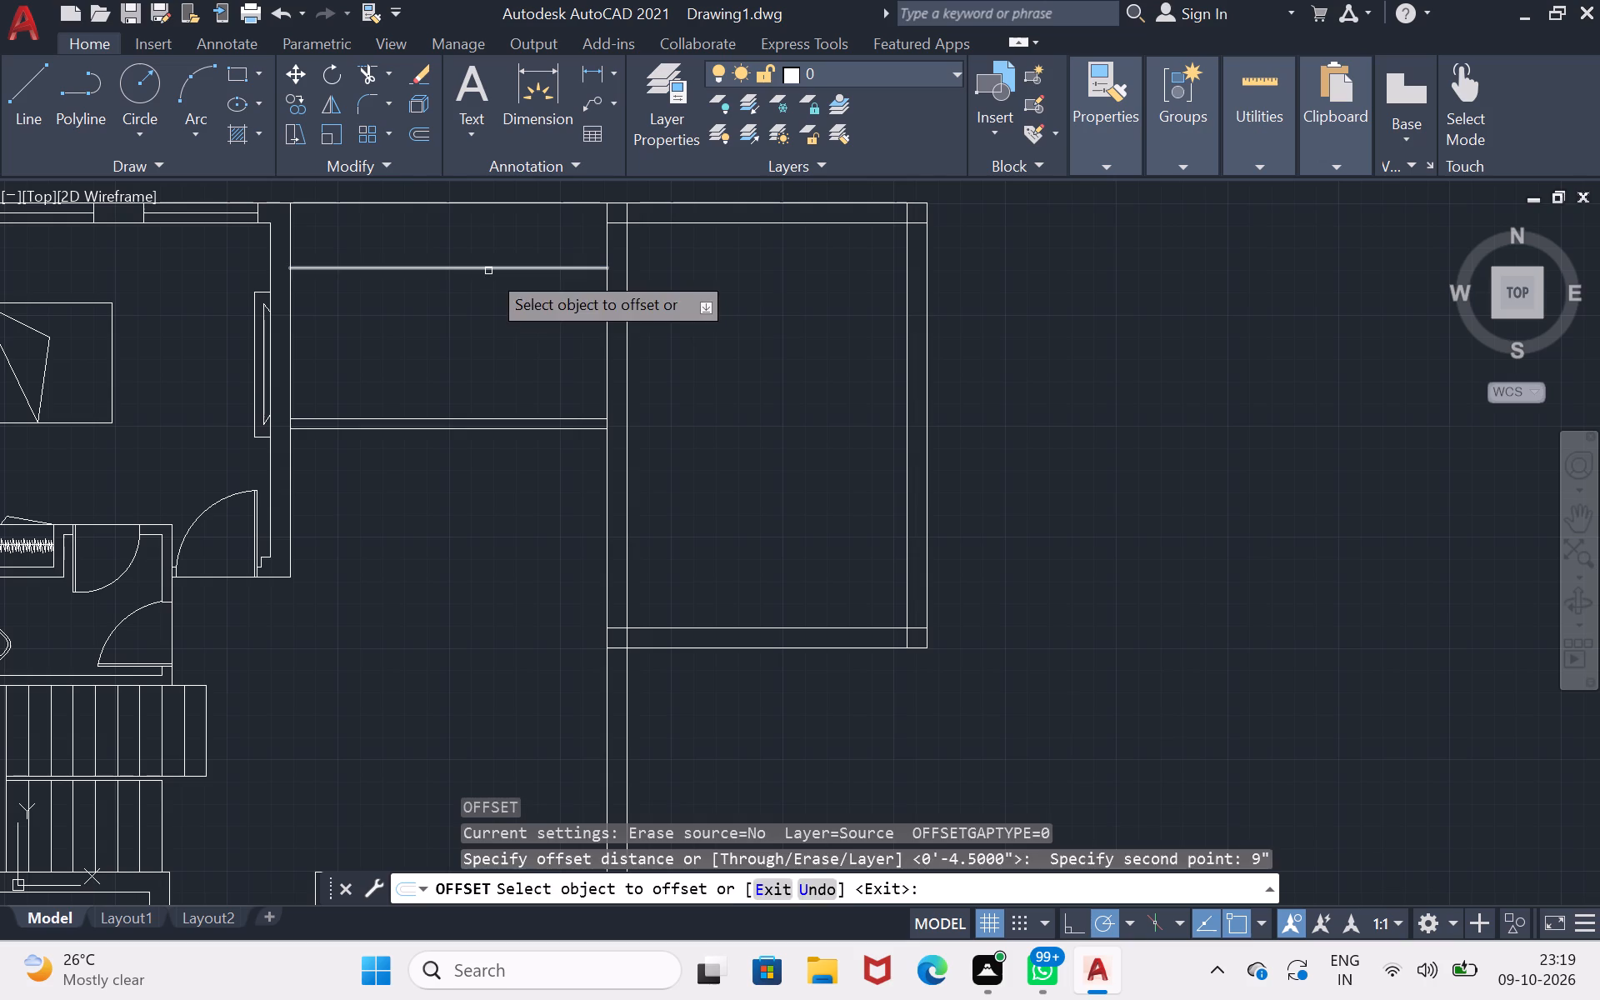
pyautogui.click(488, 271)
pyautogui.click(488, 297)
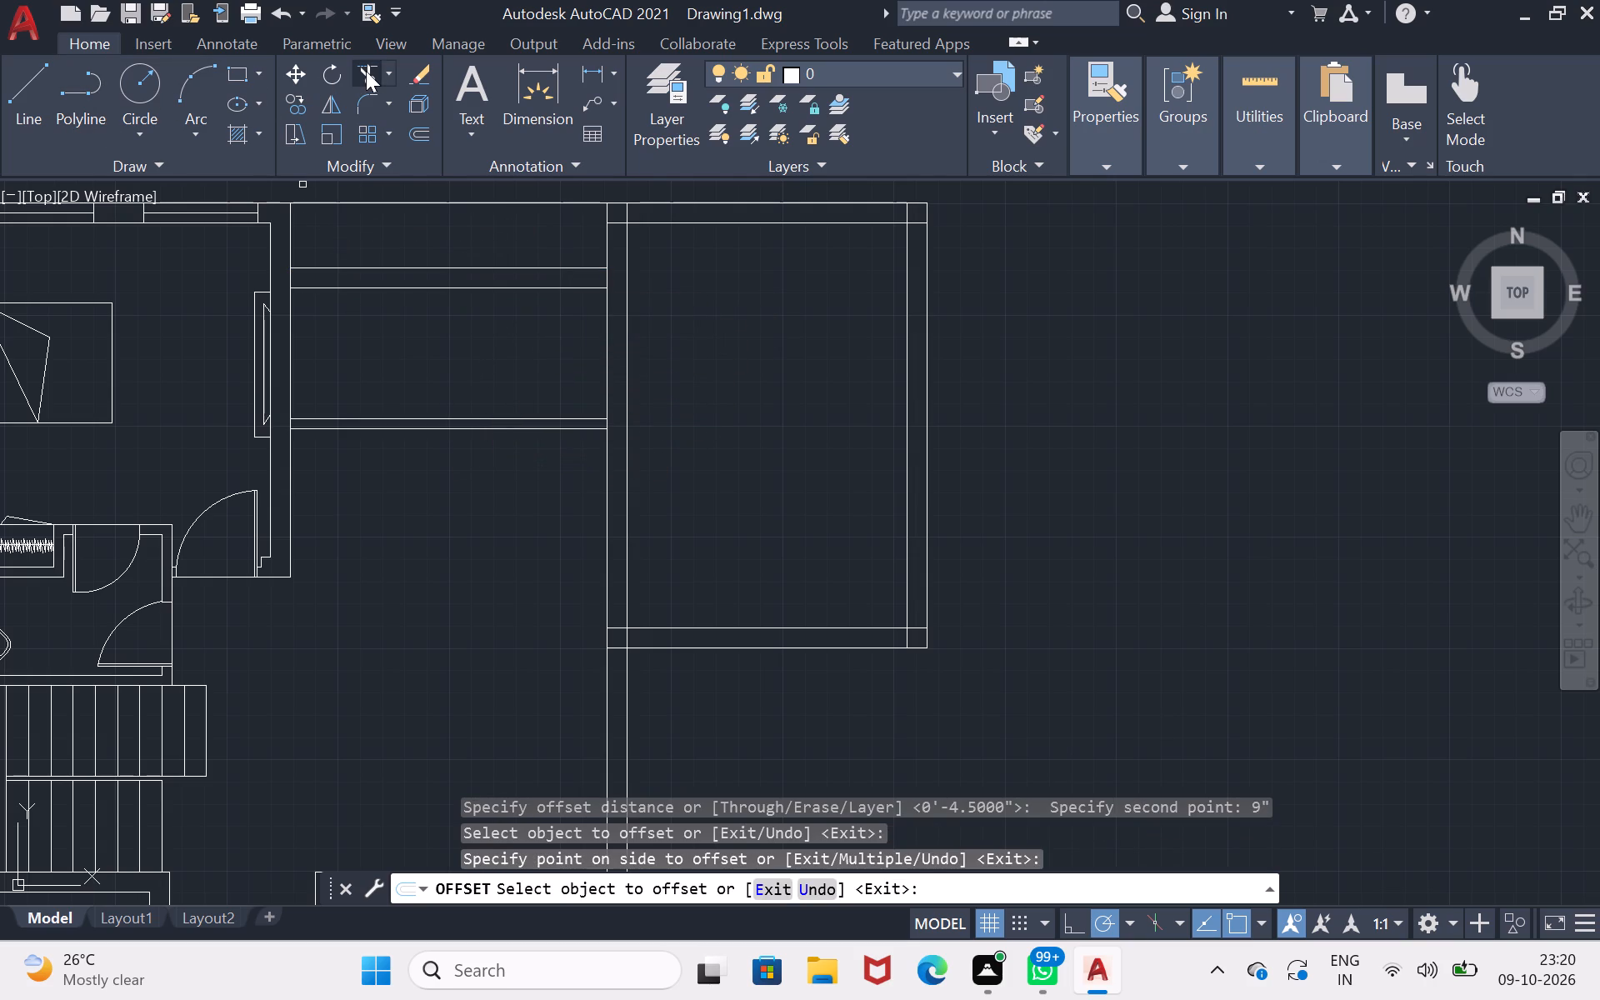
# Trim the side wall lines crossing both ends of the upper 9" wall and the inner north-wall line crossing the northeast room's west wall.
pyautogui.click(366, 71)
pyautogui.click(292, 277)
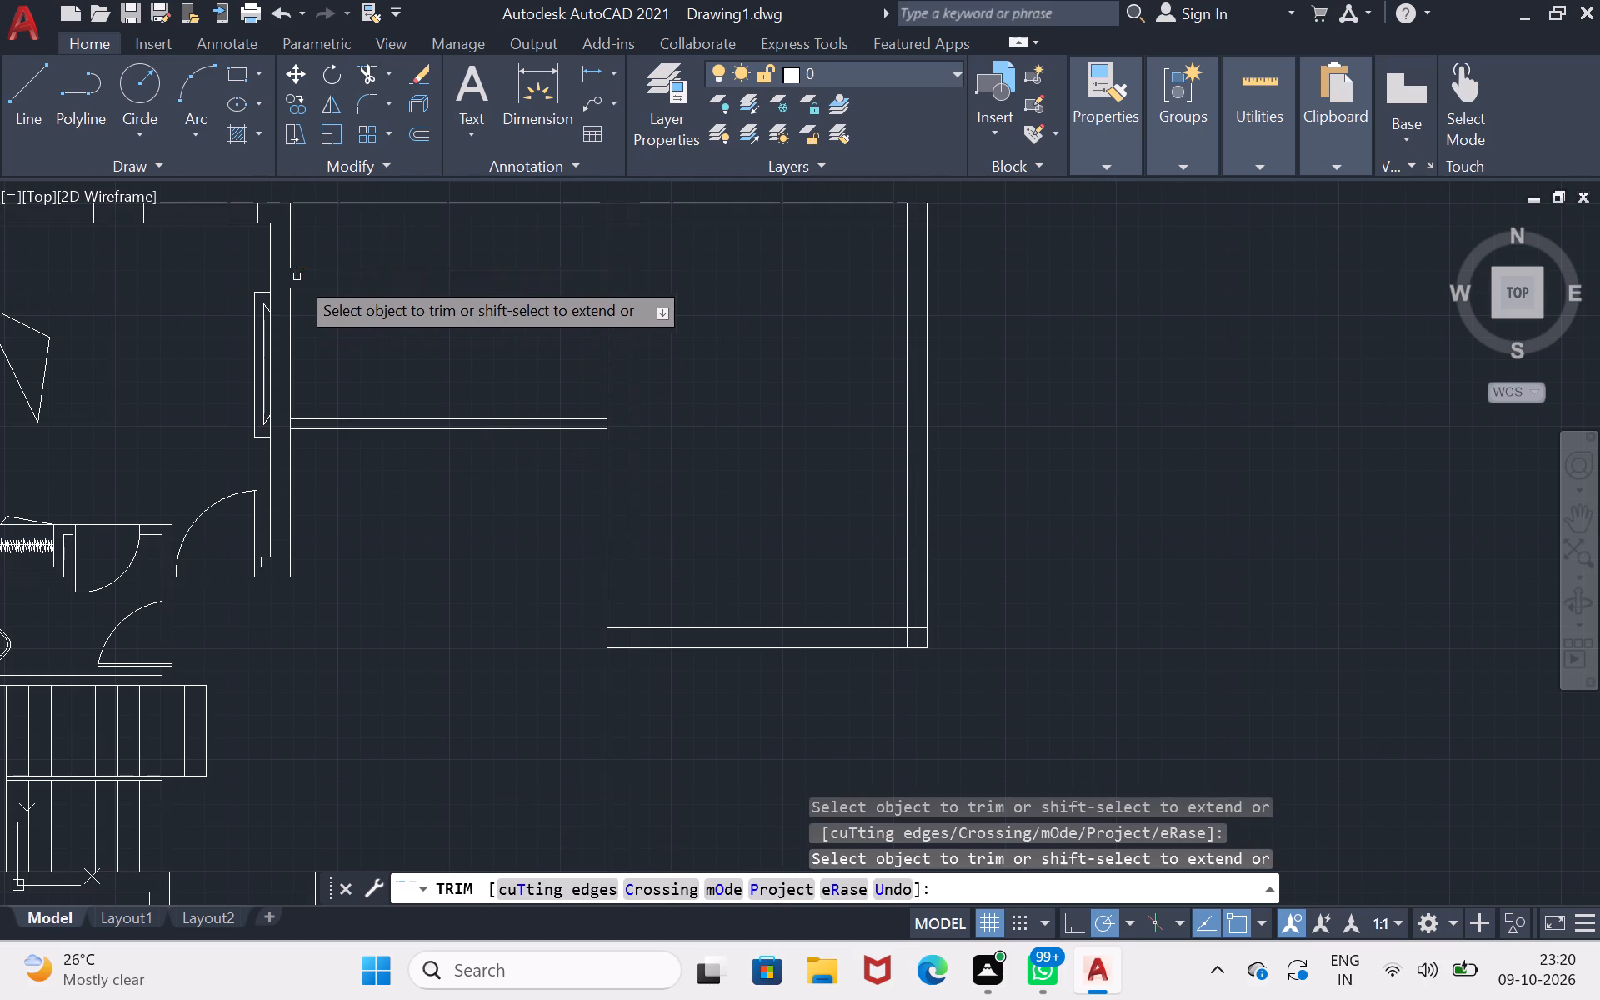
pyautogui.doubleClick(605, 277)
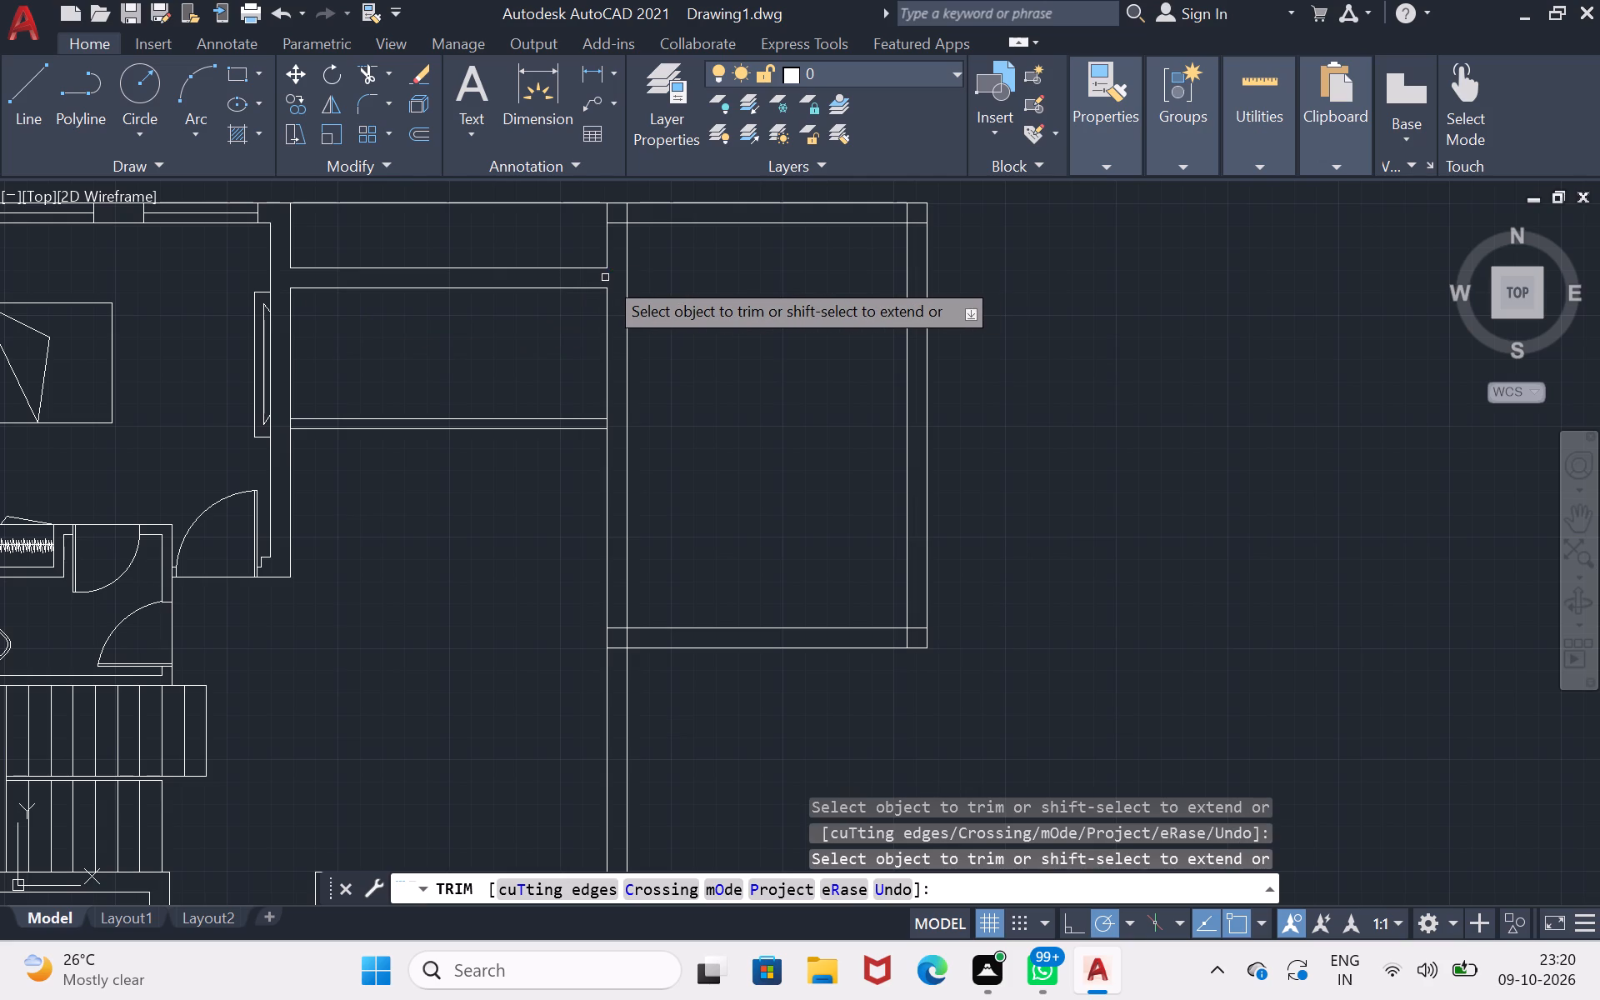
pyautogui.click(617, 222)
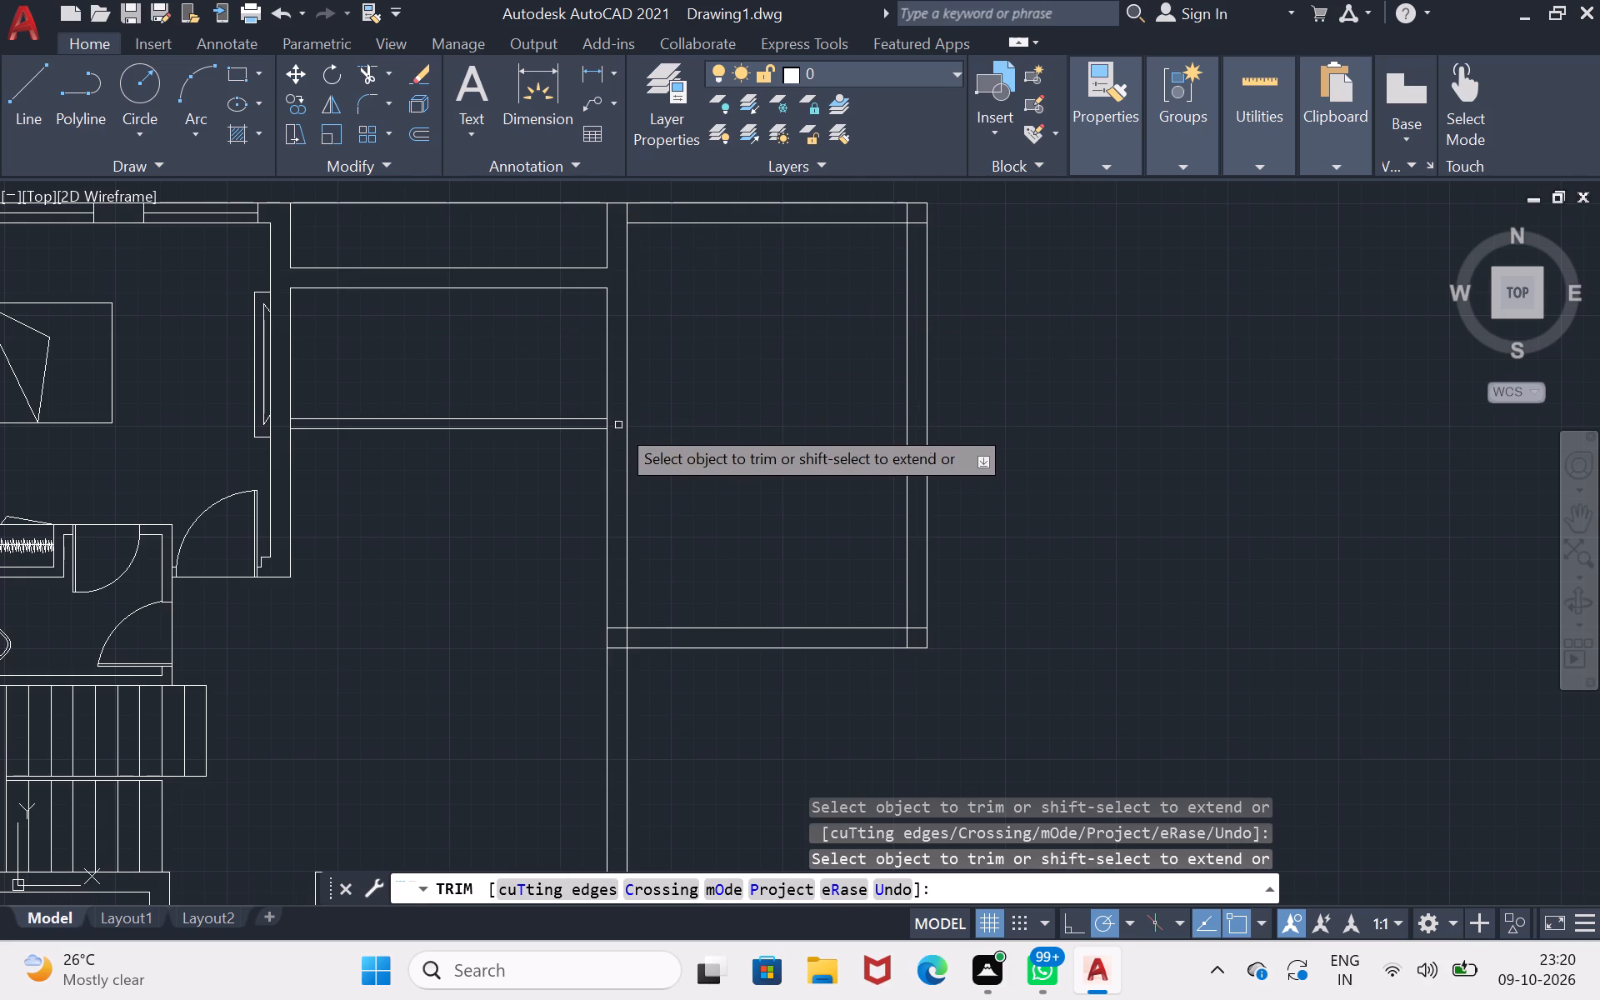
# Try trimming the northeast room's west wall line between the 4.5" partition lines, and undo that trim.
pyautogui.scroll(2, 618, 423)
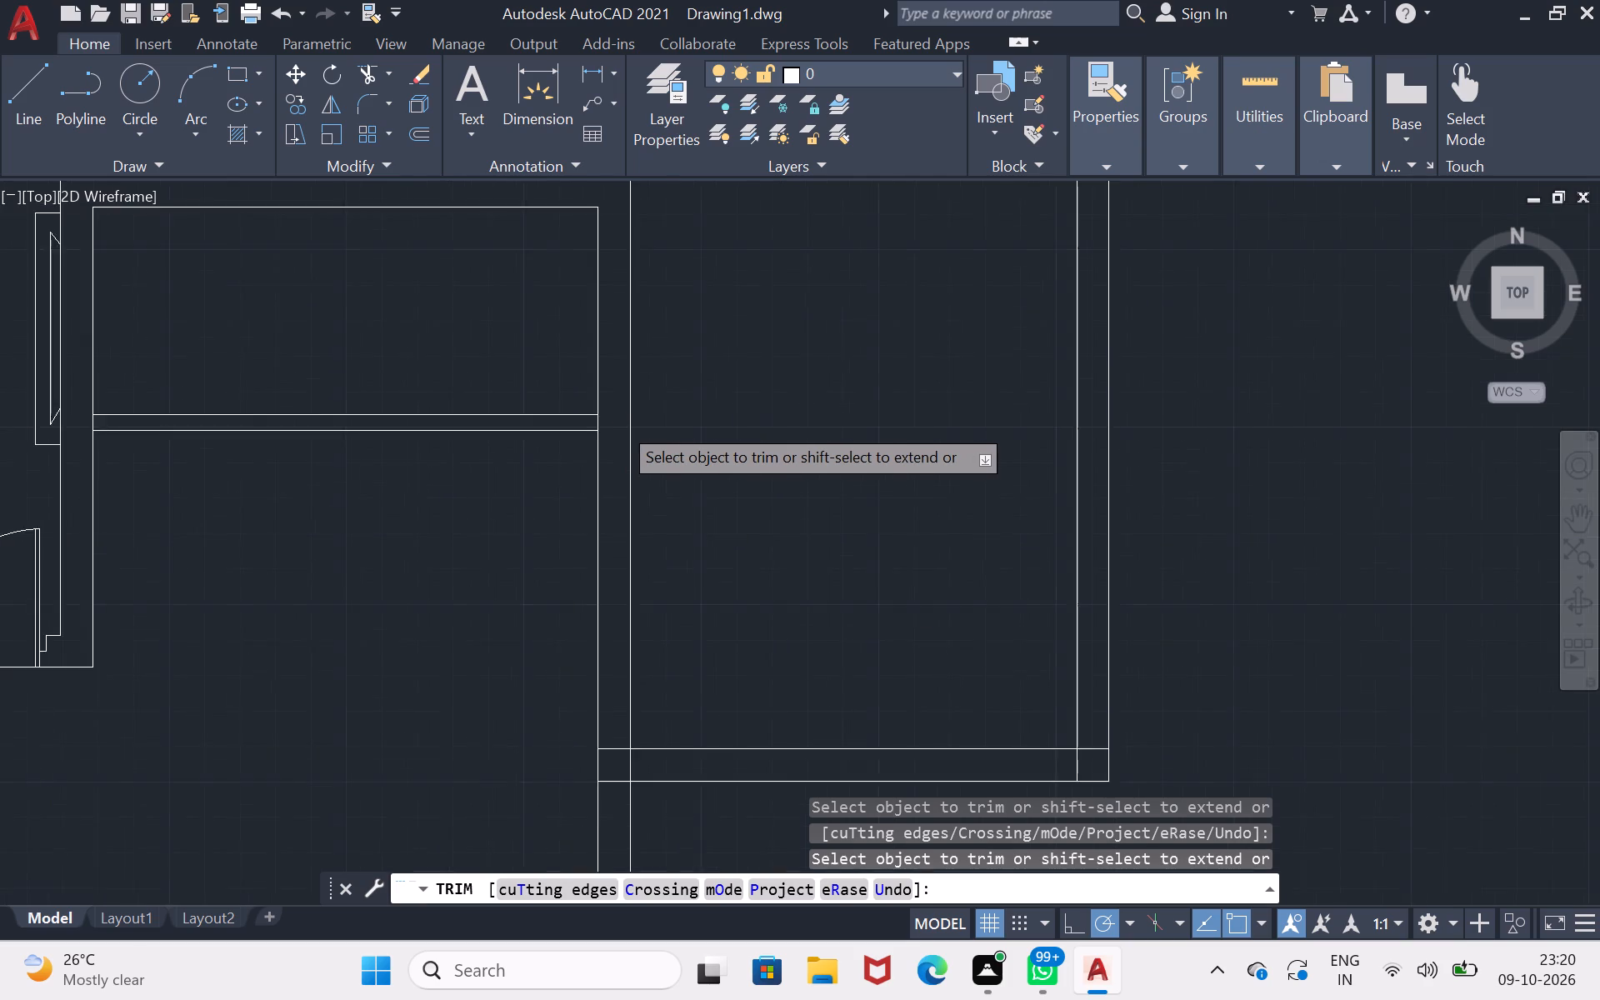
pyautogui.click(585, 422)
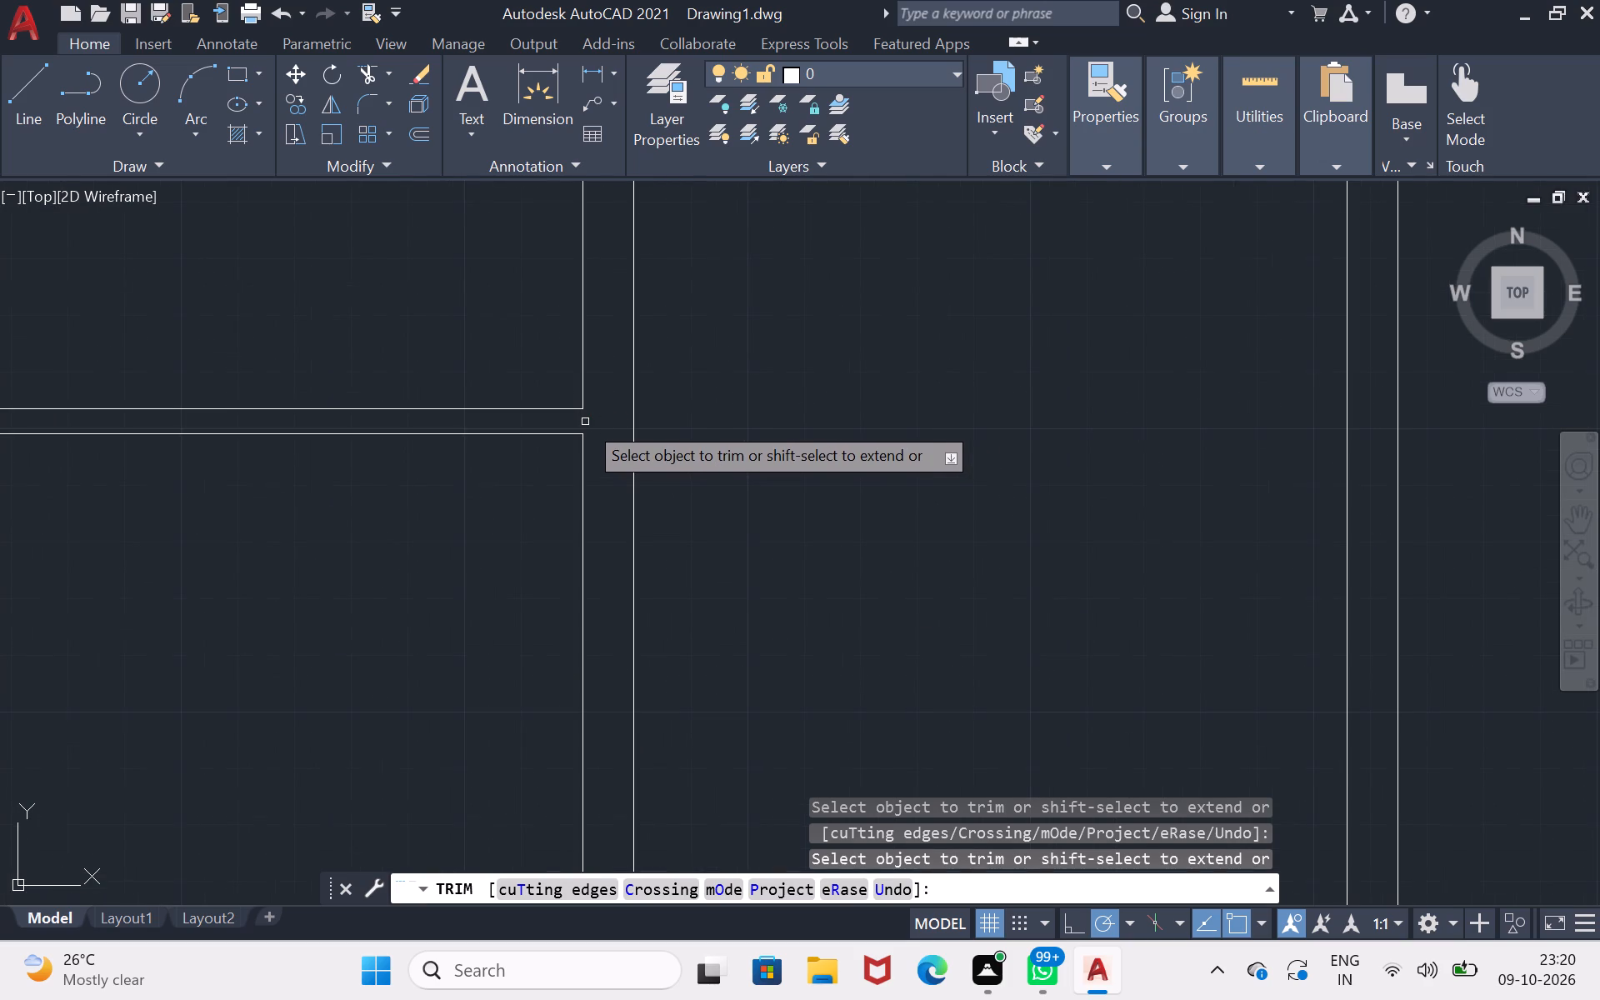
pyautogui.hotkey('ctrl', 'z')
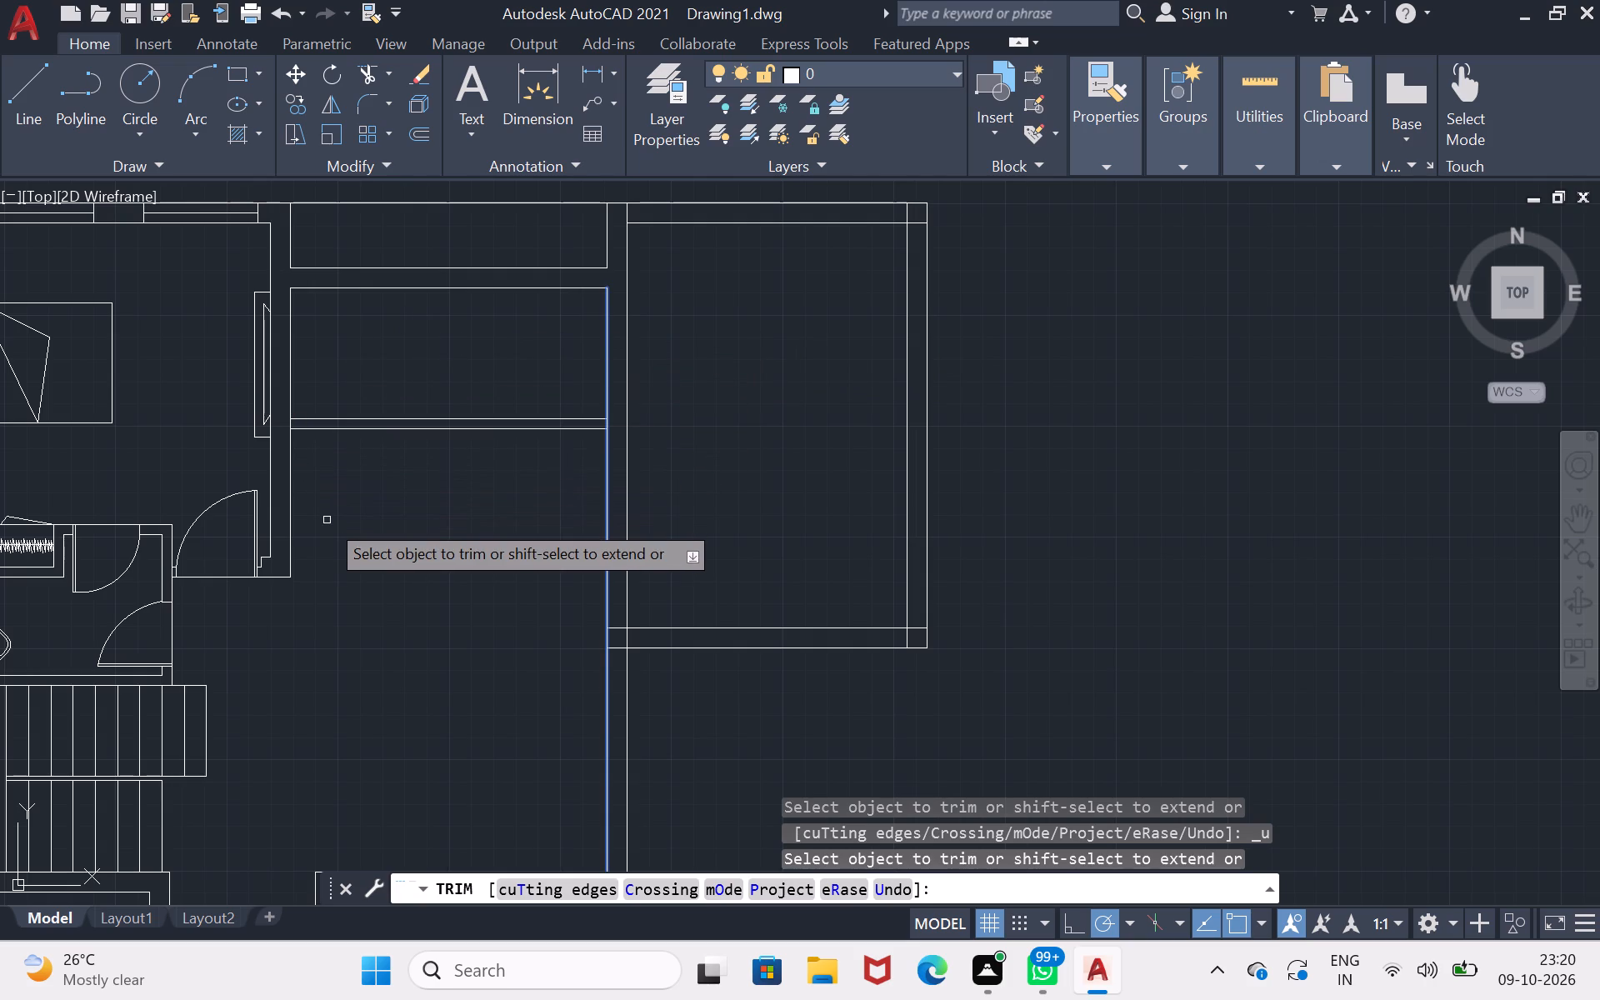
# Draw two short 4.5" vertical lines across the thin partition, one near its west end and one near its east end.
pyautogui.scroll(2, 327, 520)
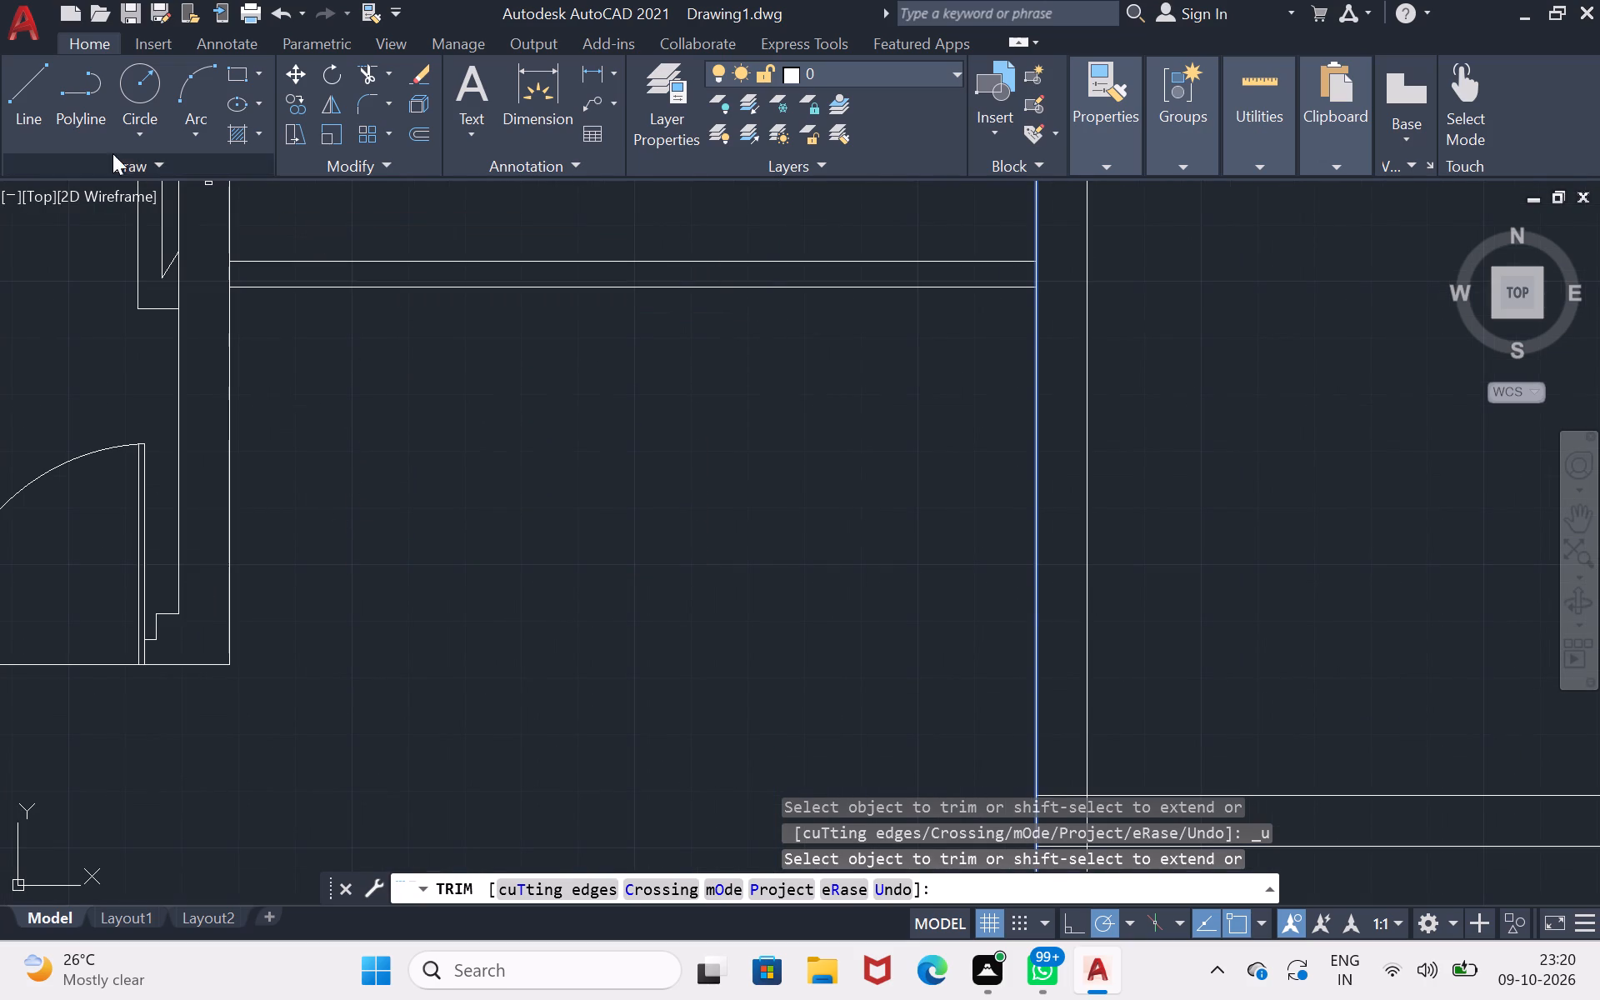
pyautogui.click(20, 113)
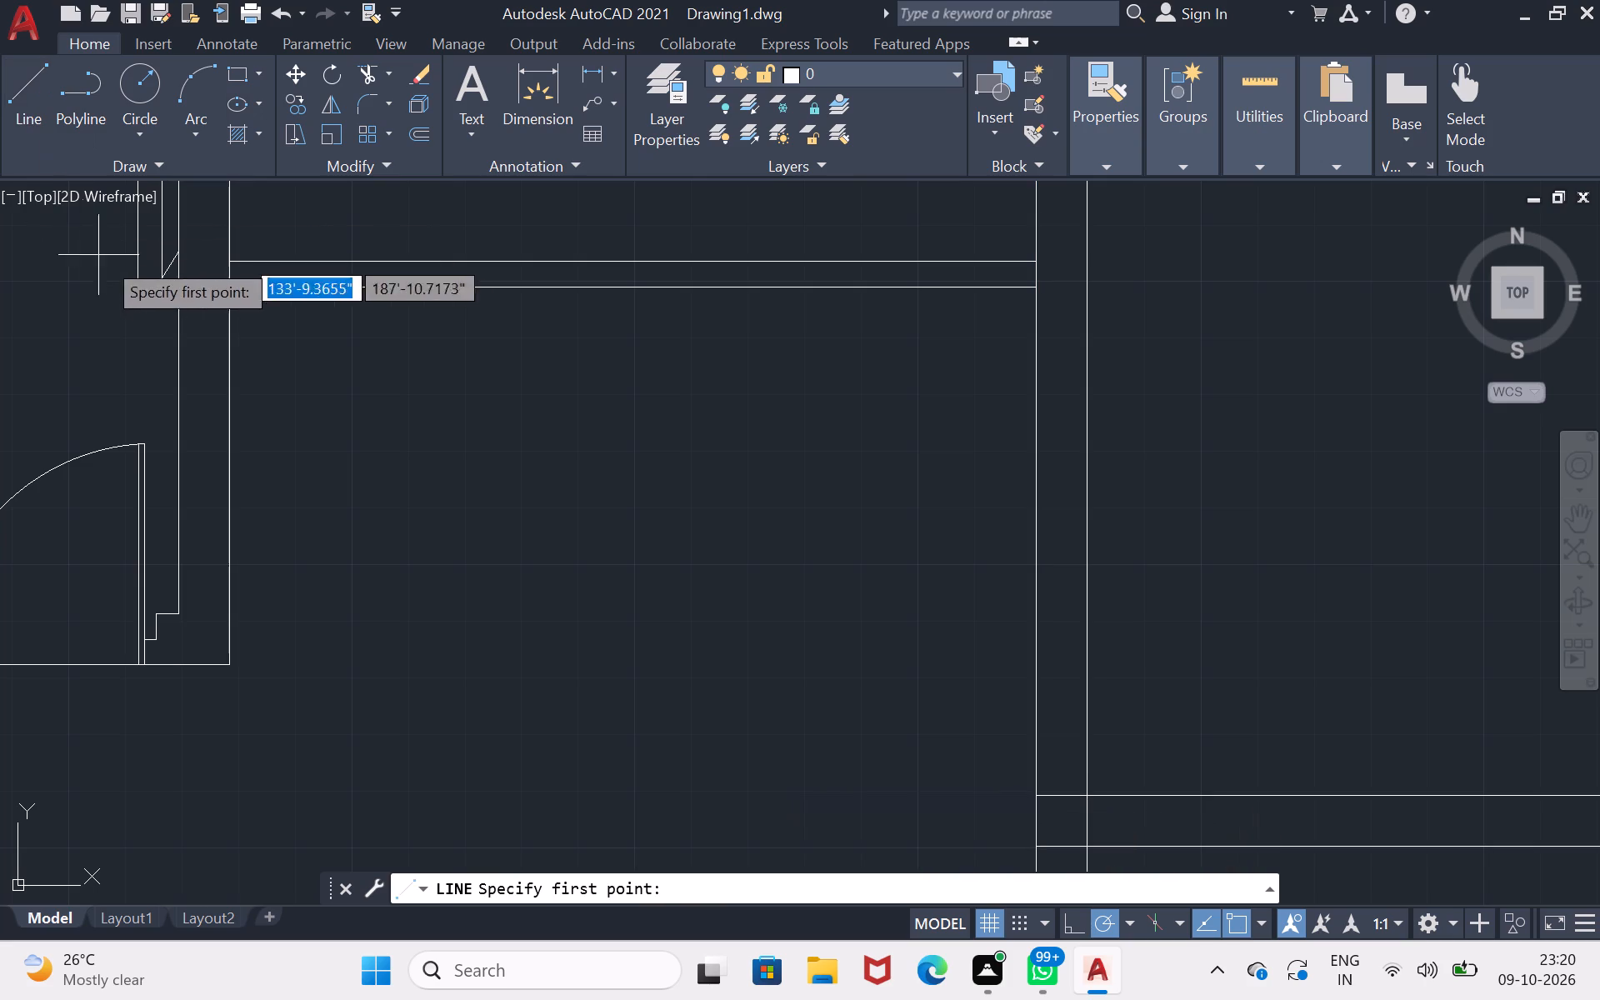
pyautogui.click(284, 262)
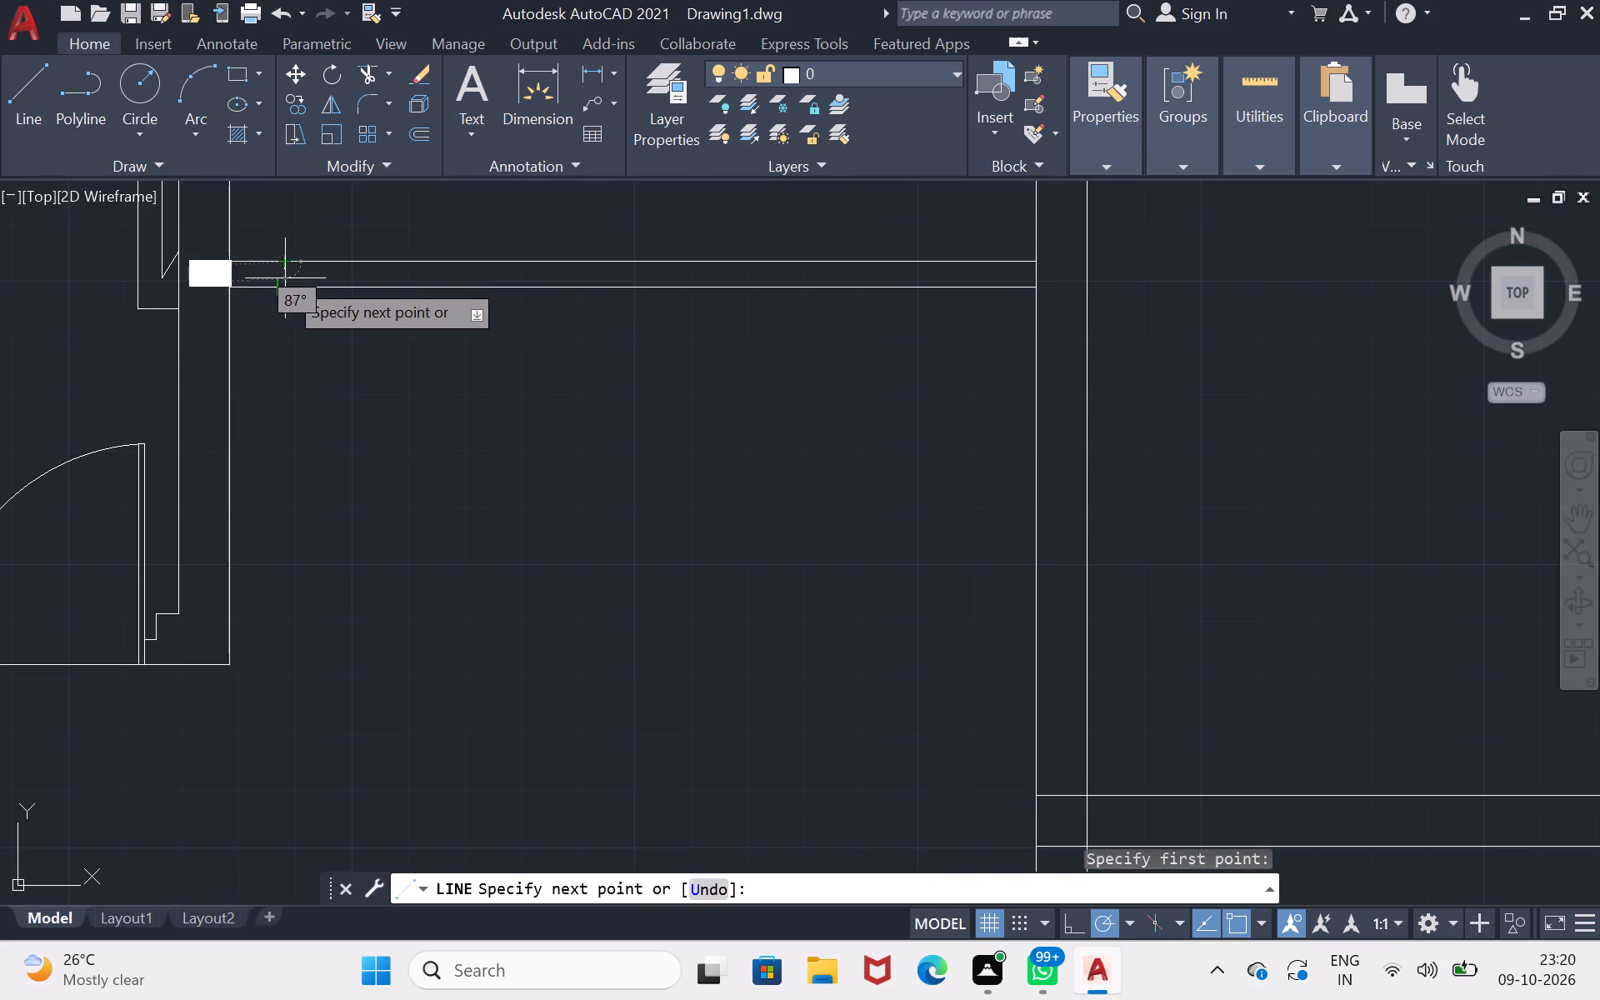
pyautogui.click(285, 287)
pyautogui.press('Return')
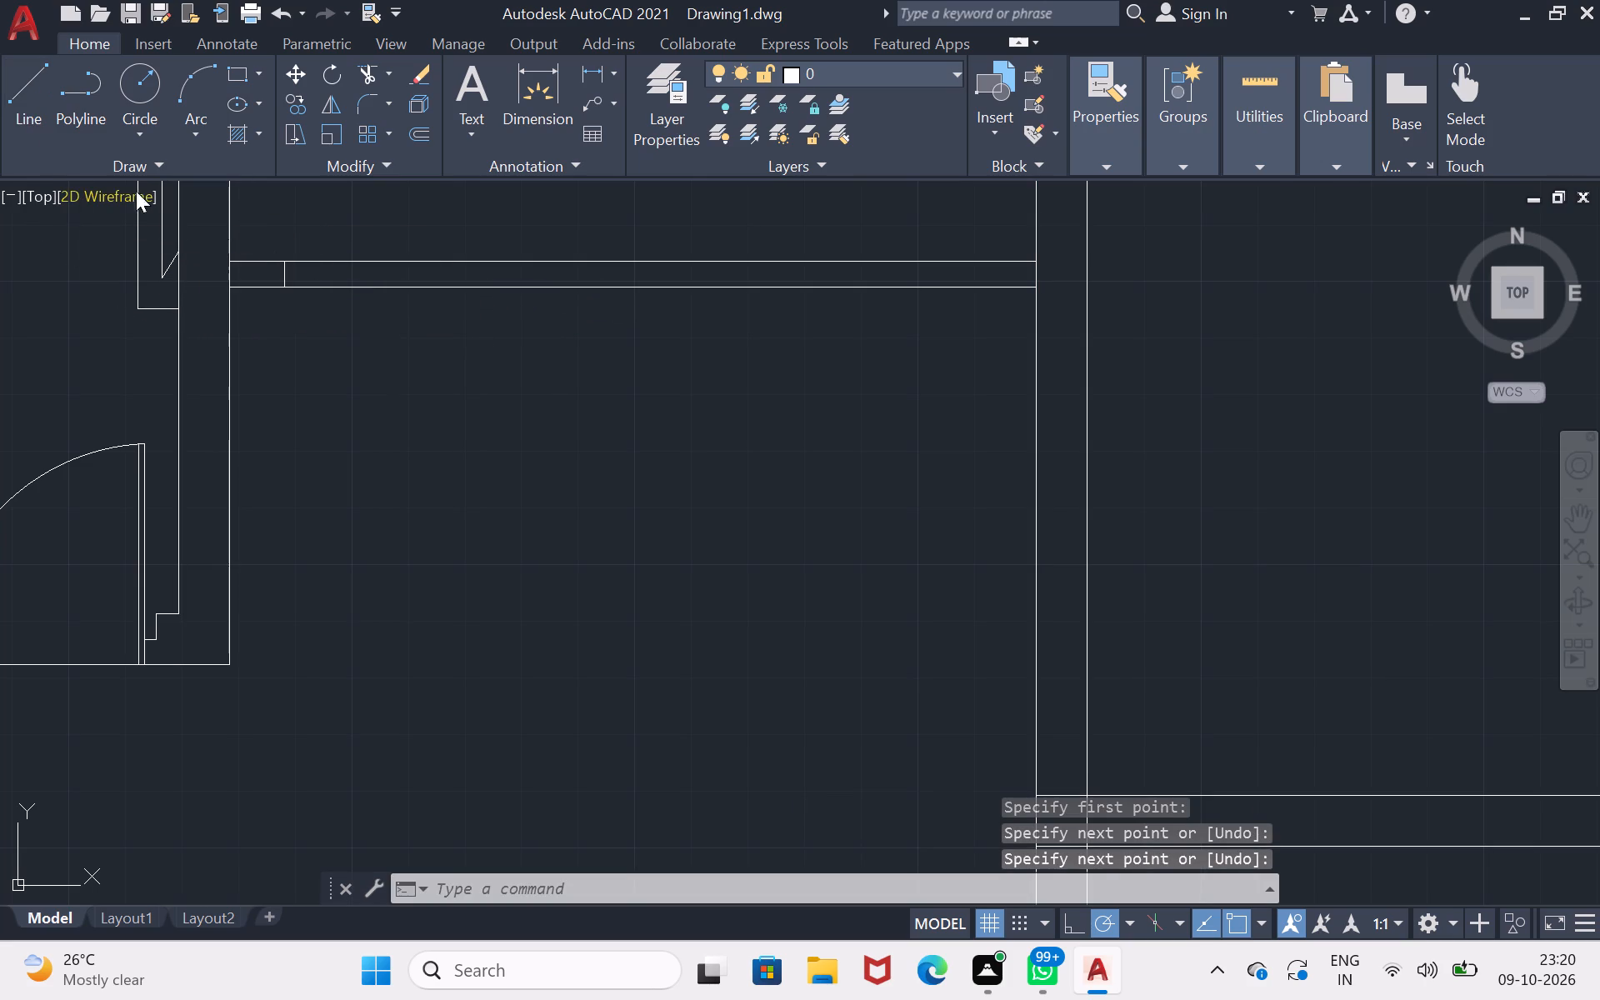
pyautogui.click(30, 106)
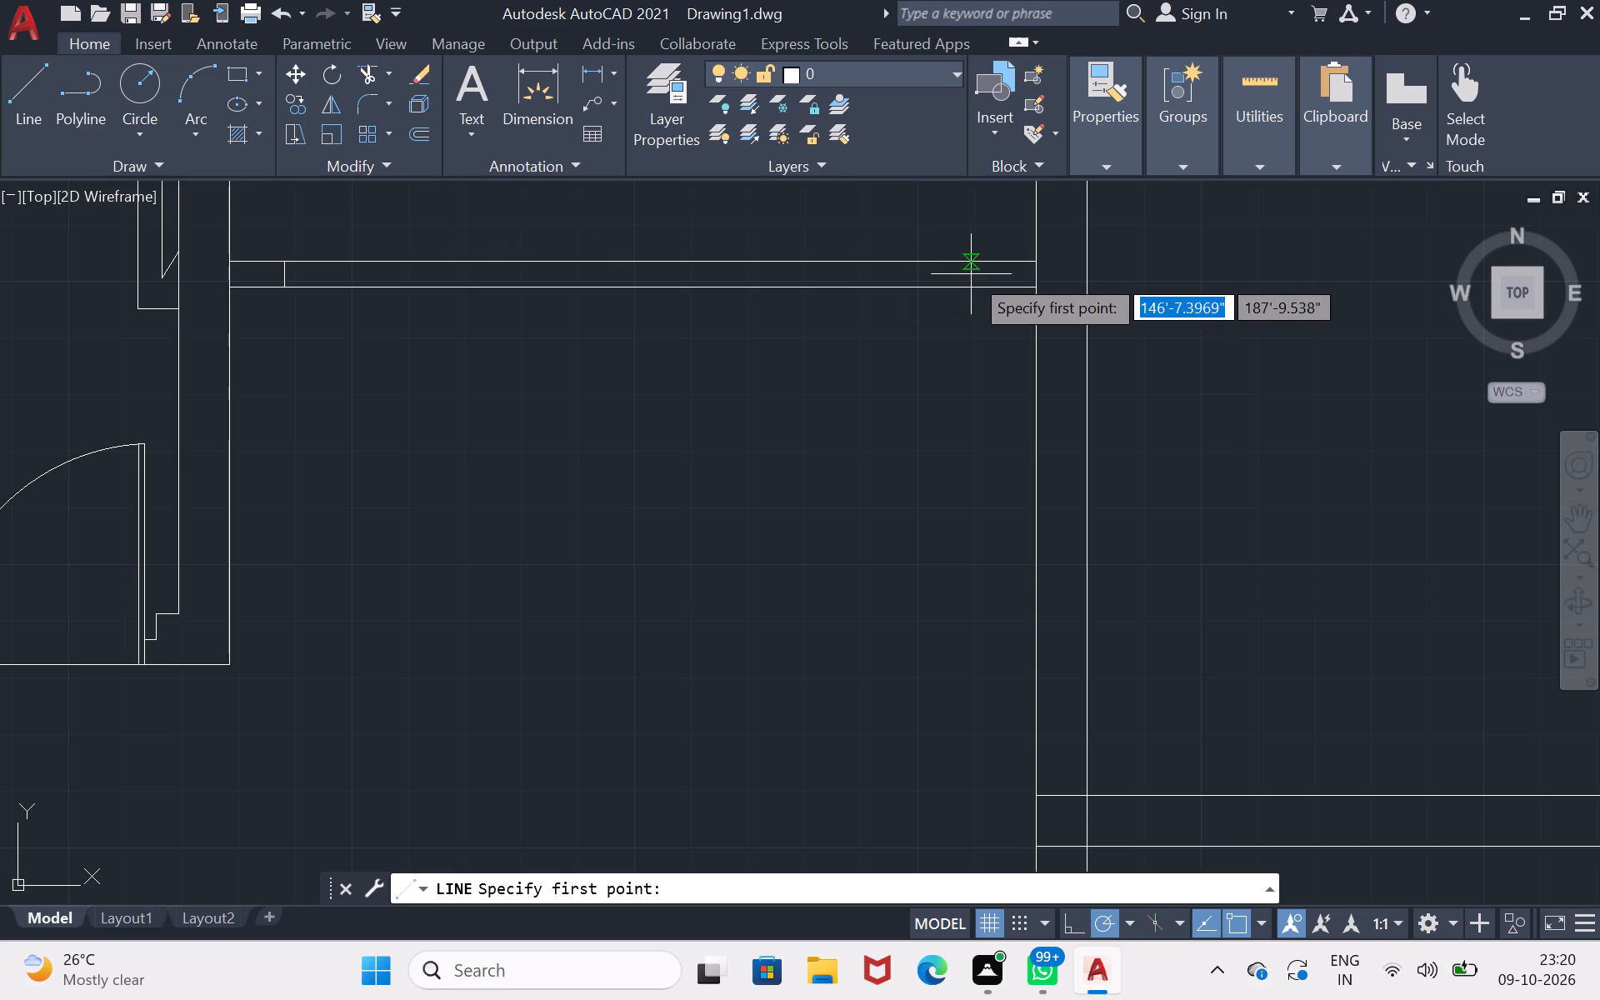
pyautogui.click(983, 265)
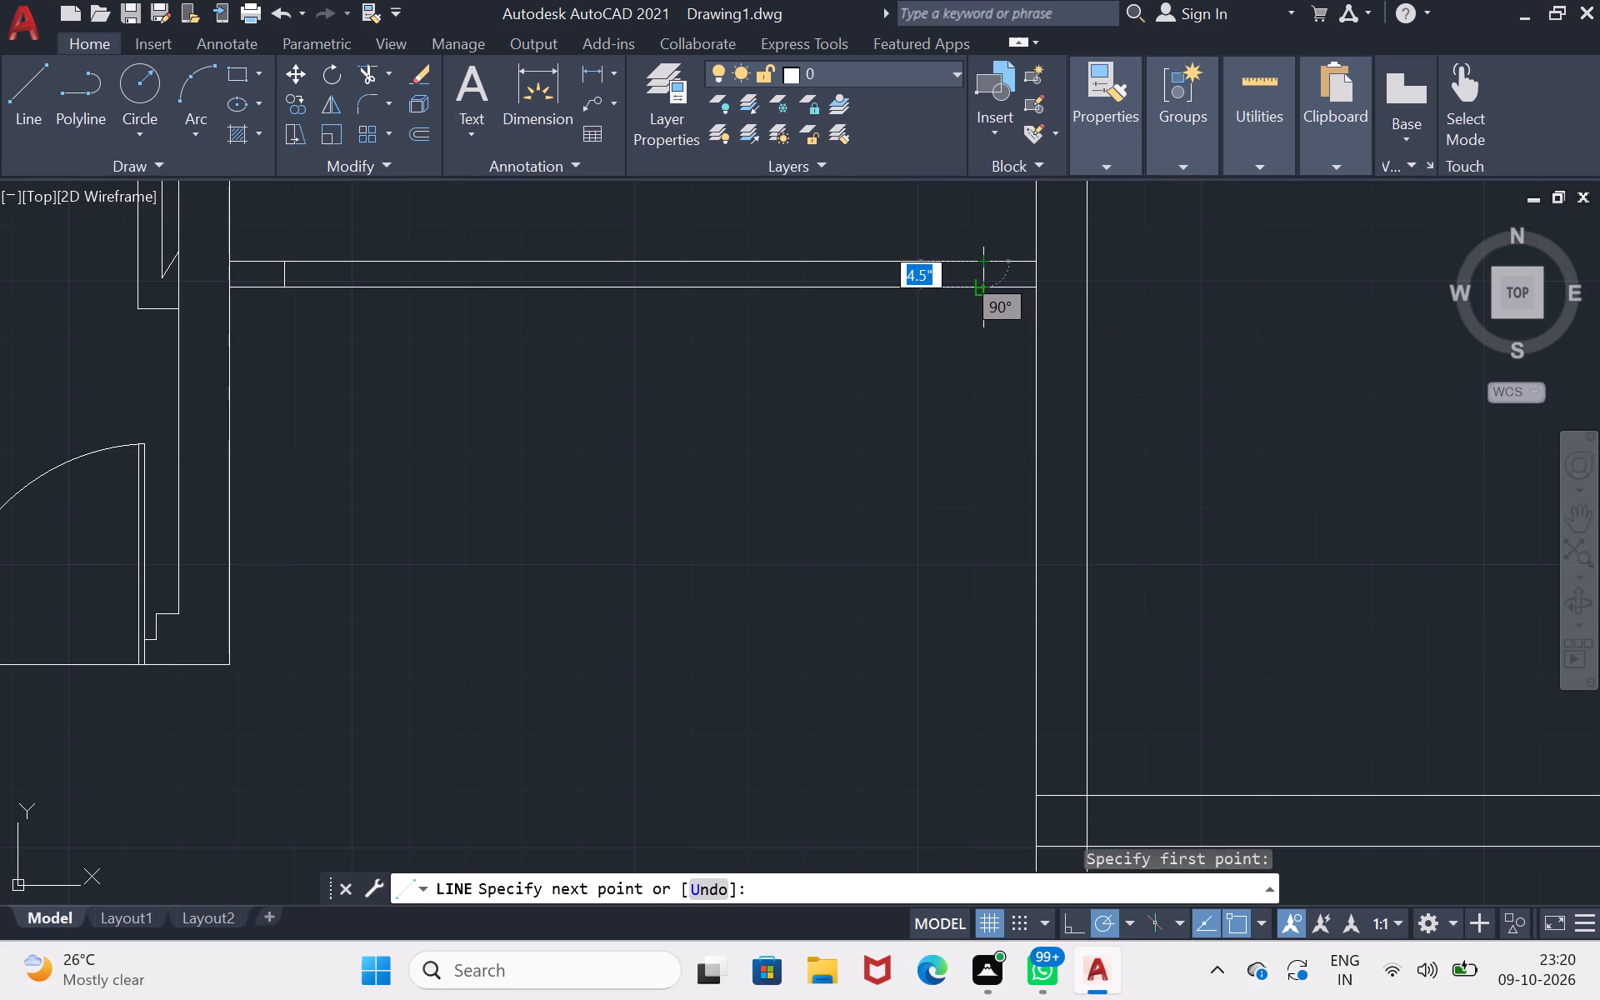
pyautogui.click(982, 285)
pyautogui.press('Return')
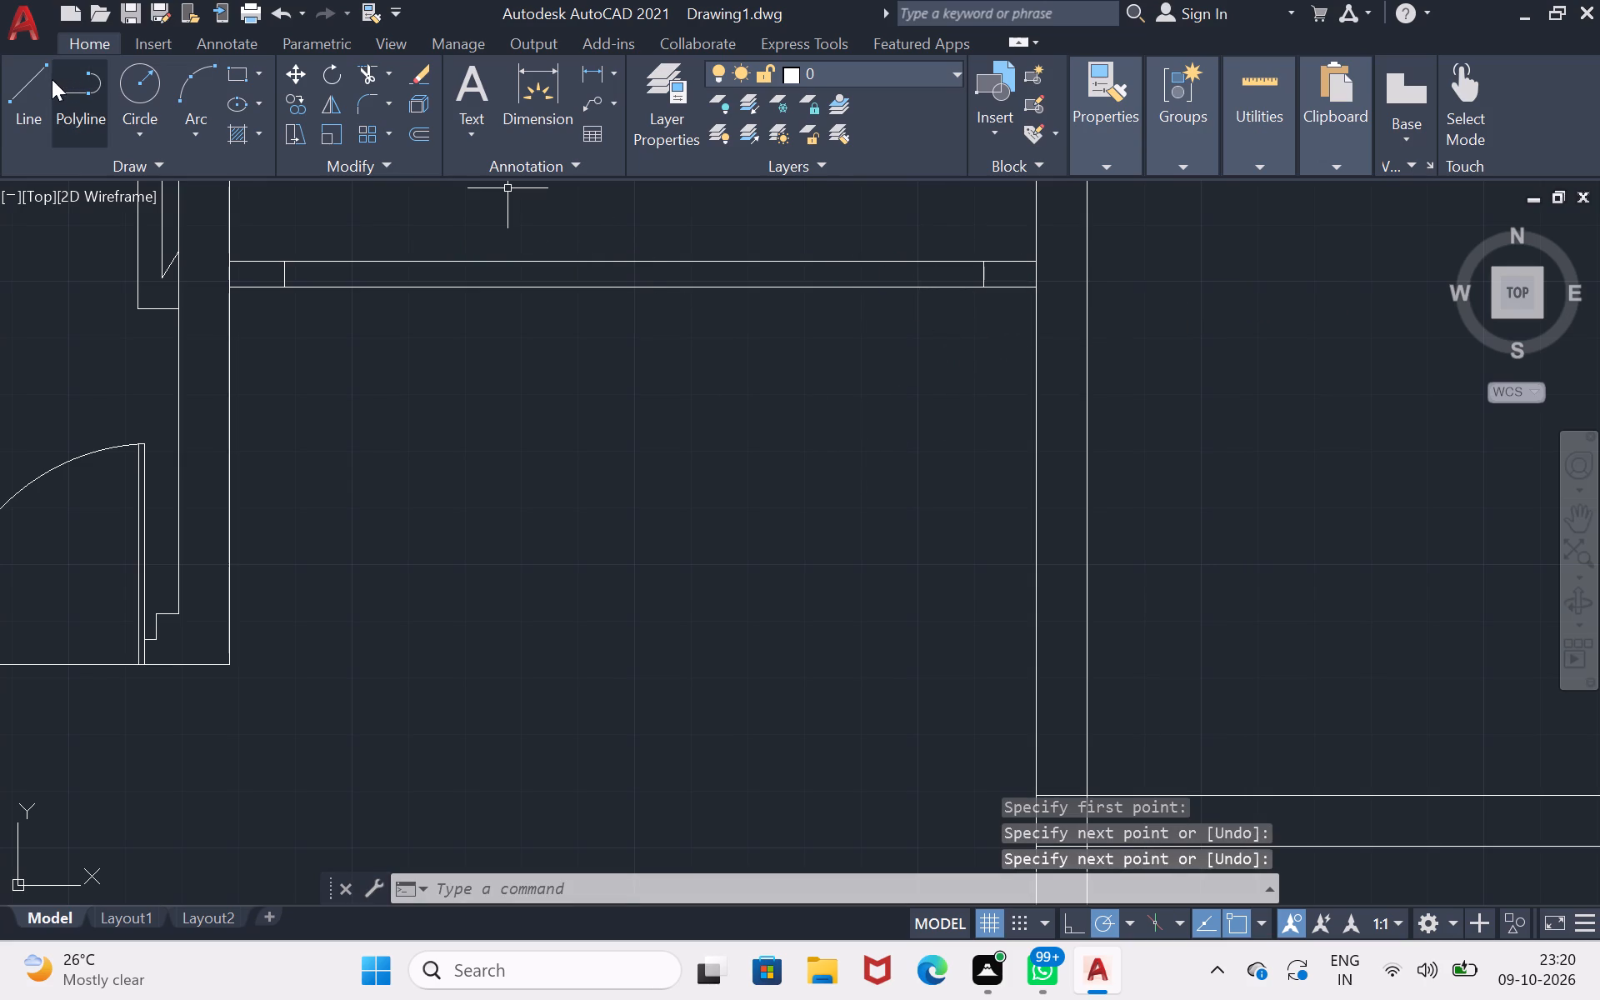
# Draw two crossing diagonal lines between opposite corners of the rectangle bounded by the partition's two short vertical lines.
pyautogui.click(44, 82)
pyautogui.click(283, 286)
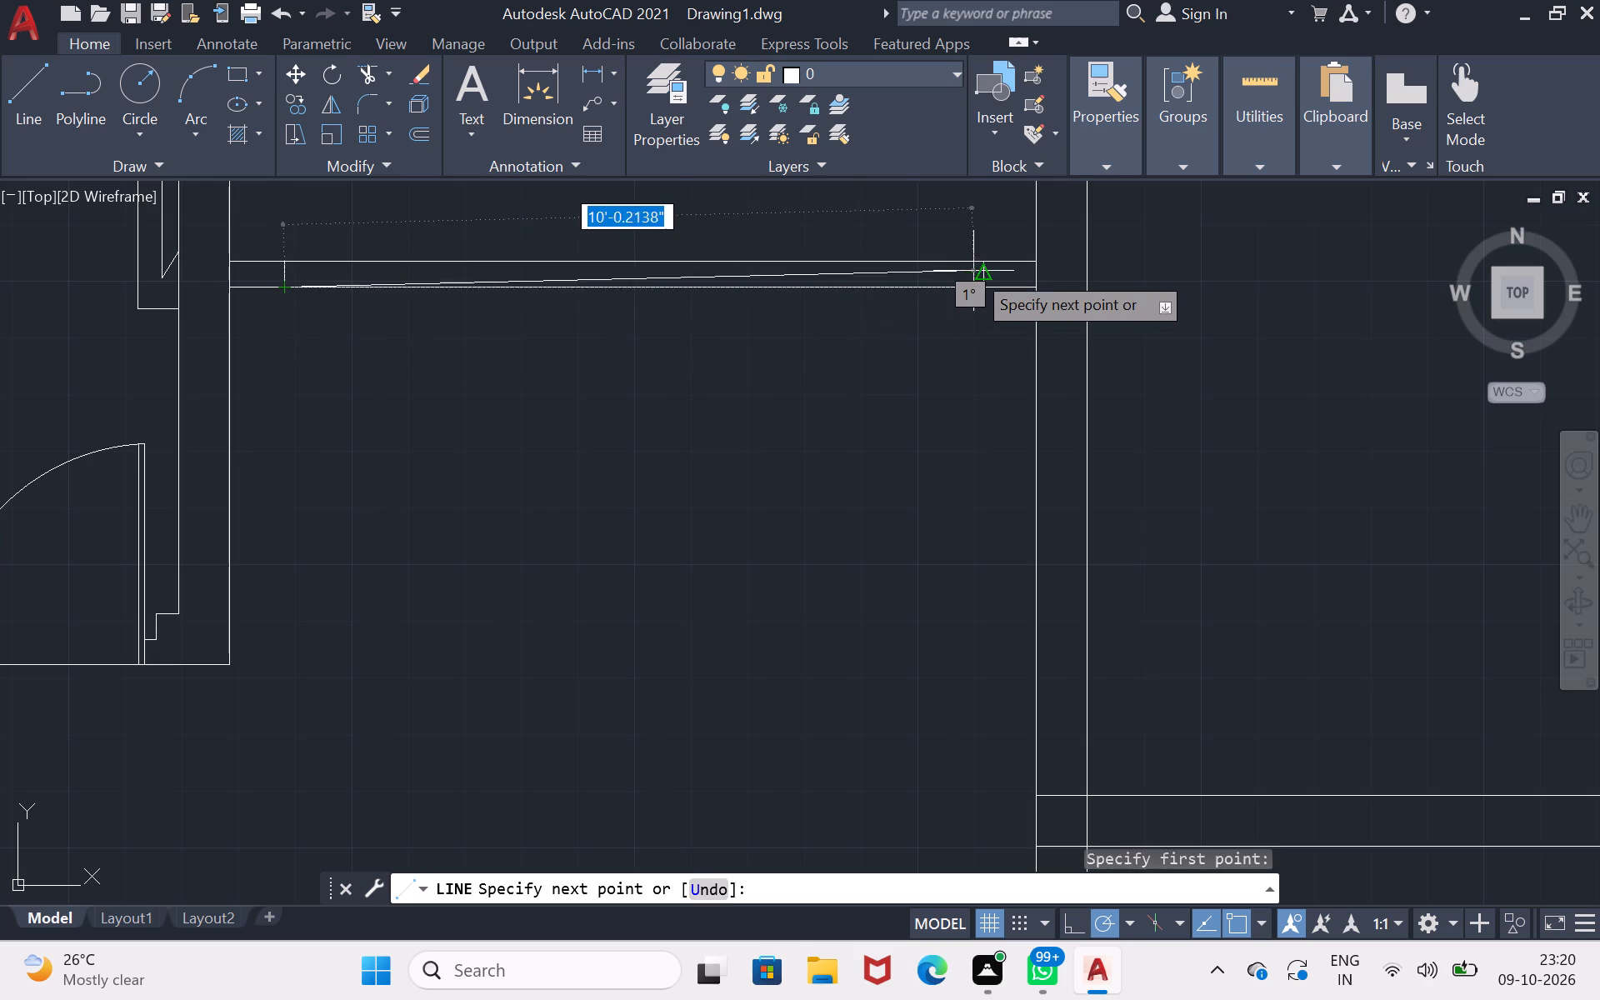
pyautogui.scroll(2, 992, 258)
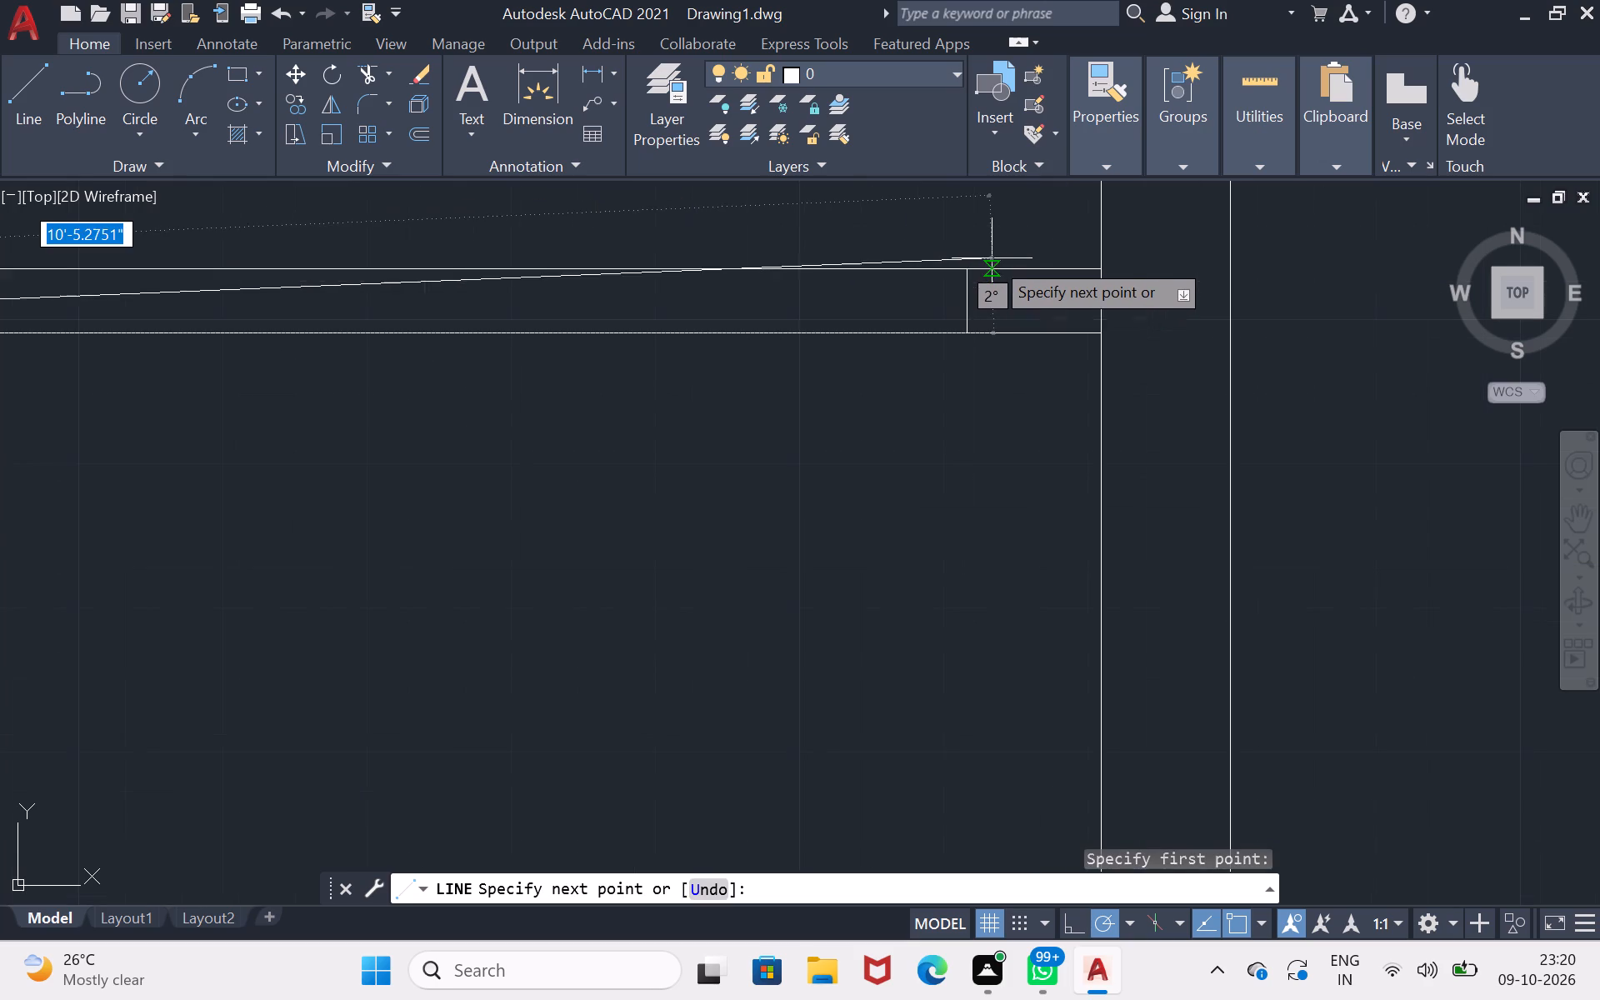
pyautogui.click(969, 272)
pyautogui.scroll(-2, 969, 272)
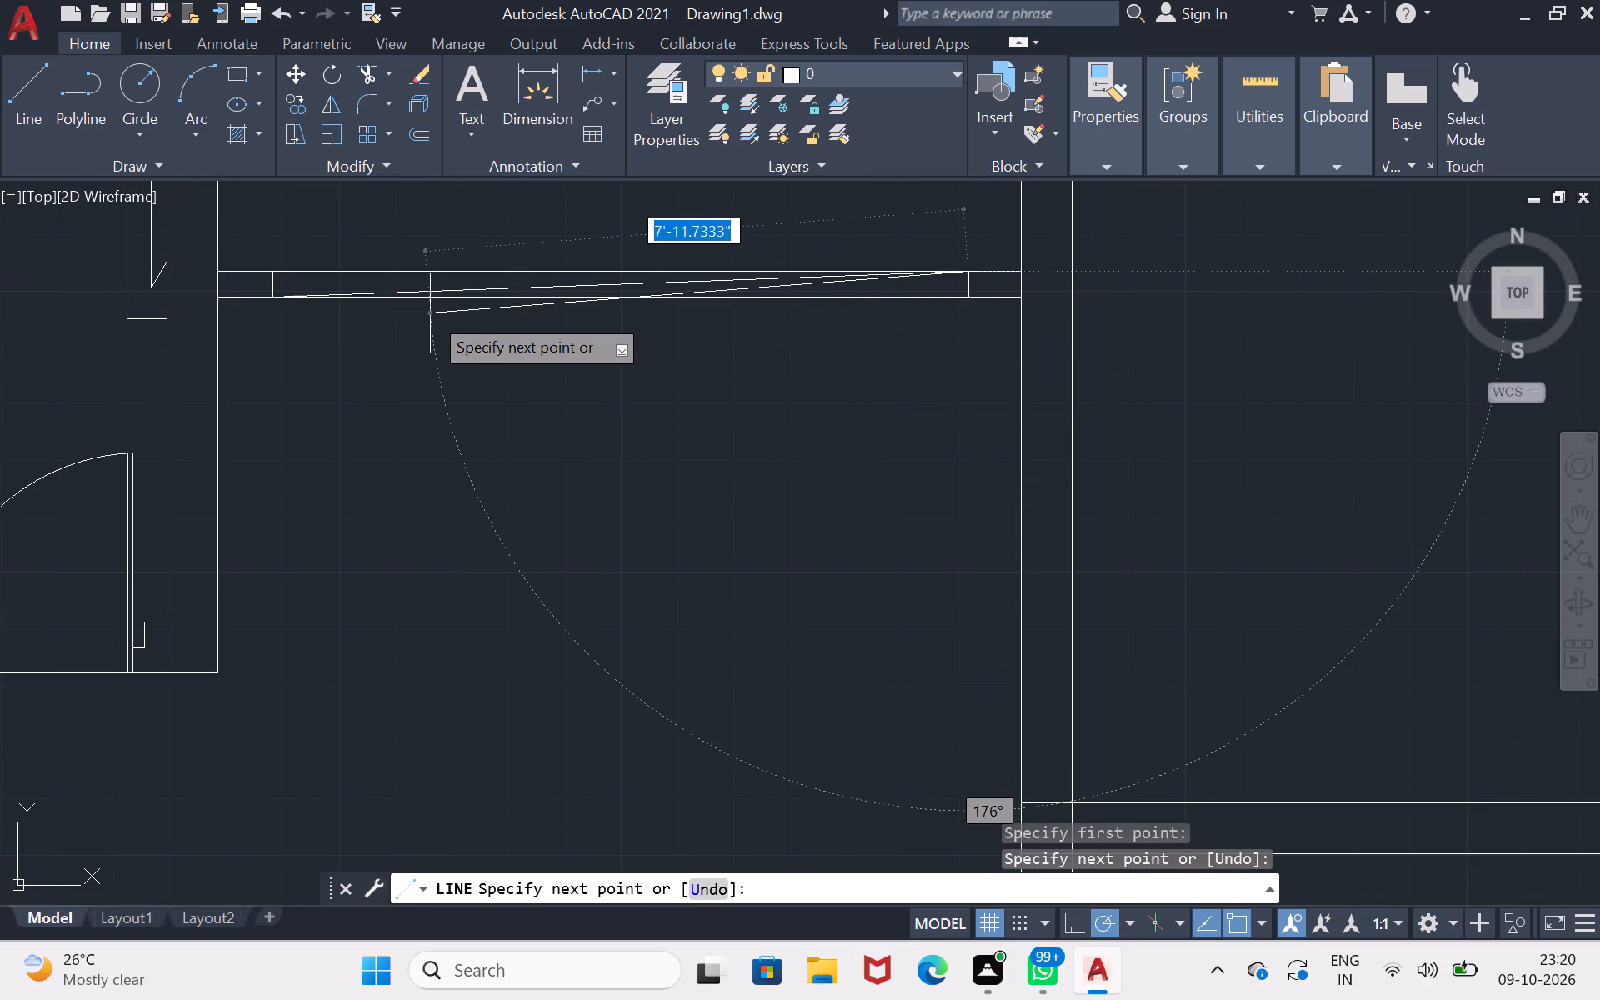
pyautogui.press('Return')
pyautogui.press('Return')
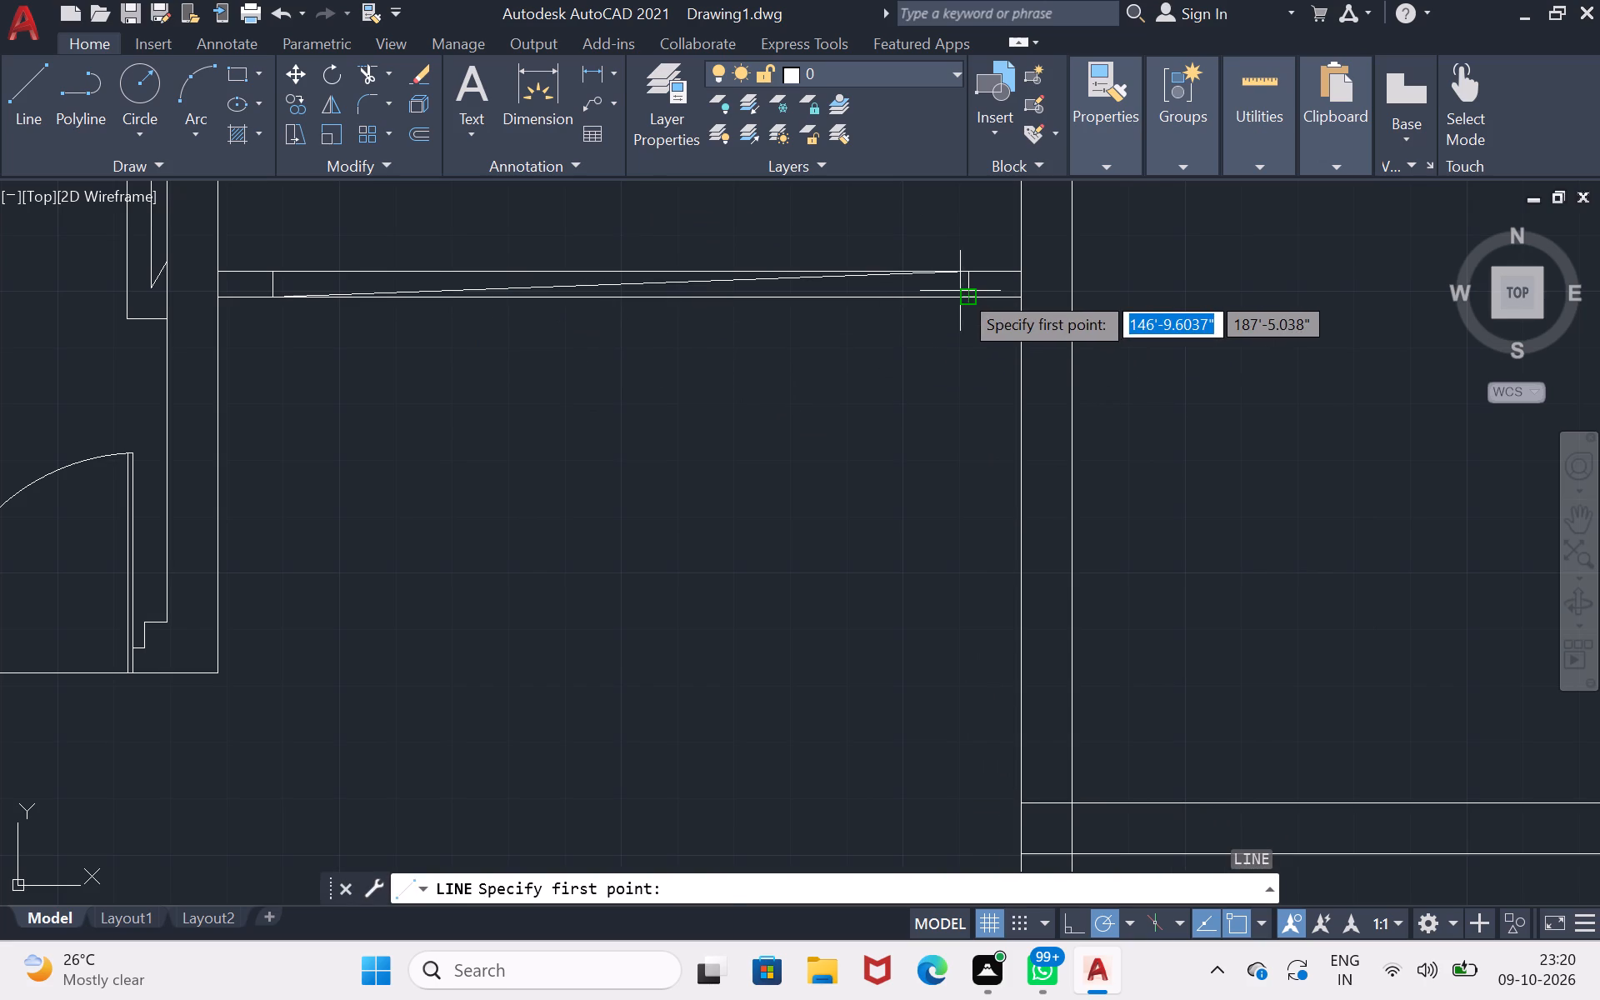
pyautogui.click(960, 291)
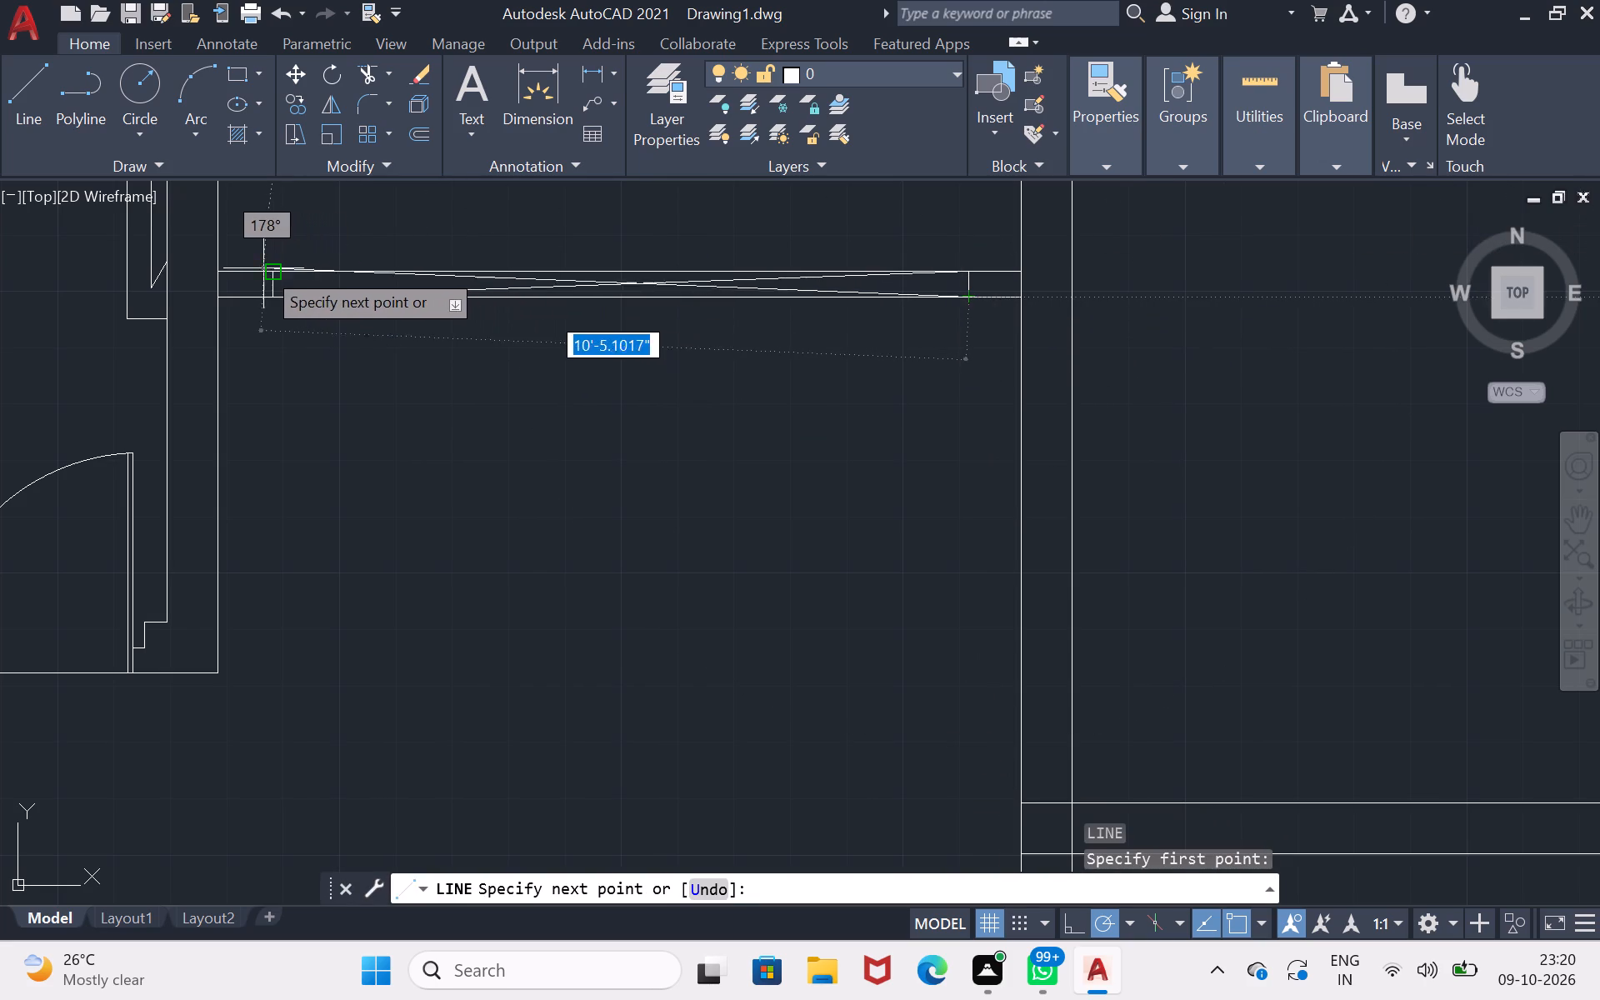
pyautogui.scroll(2, 256, 278)
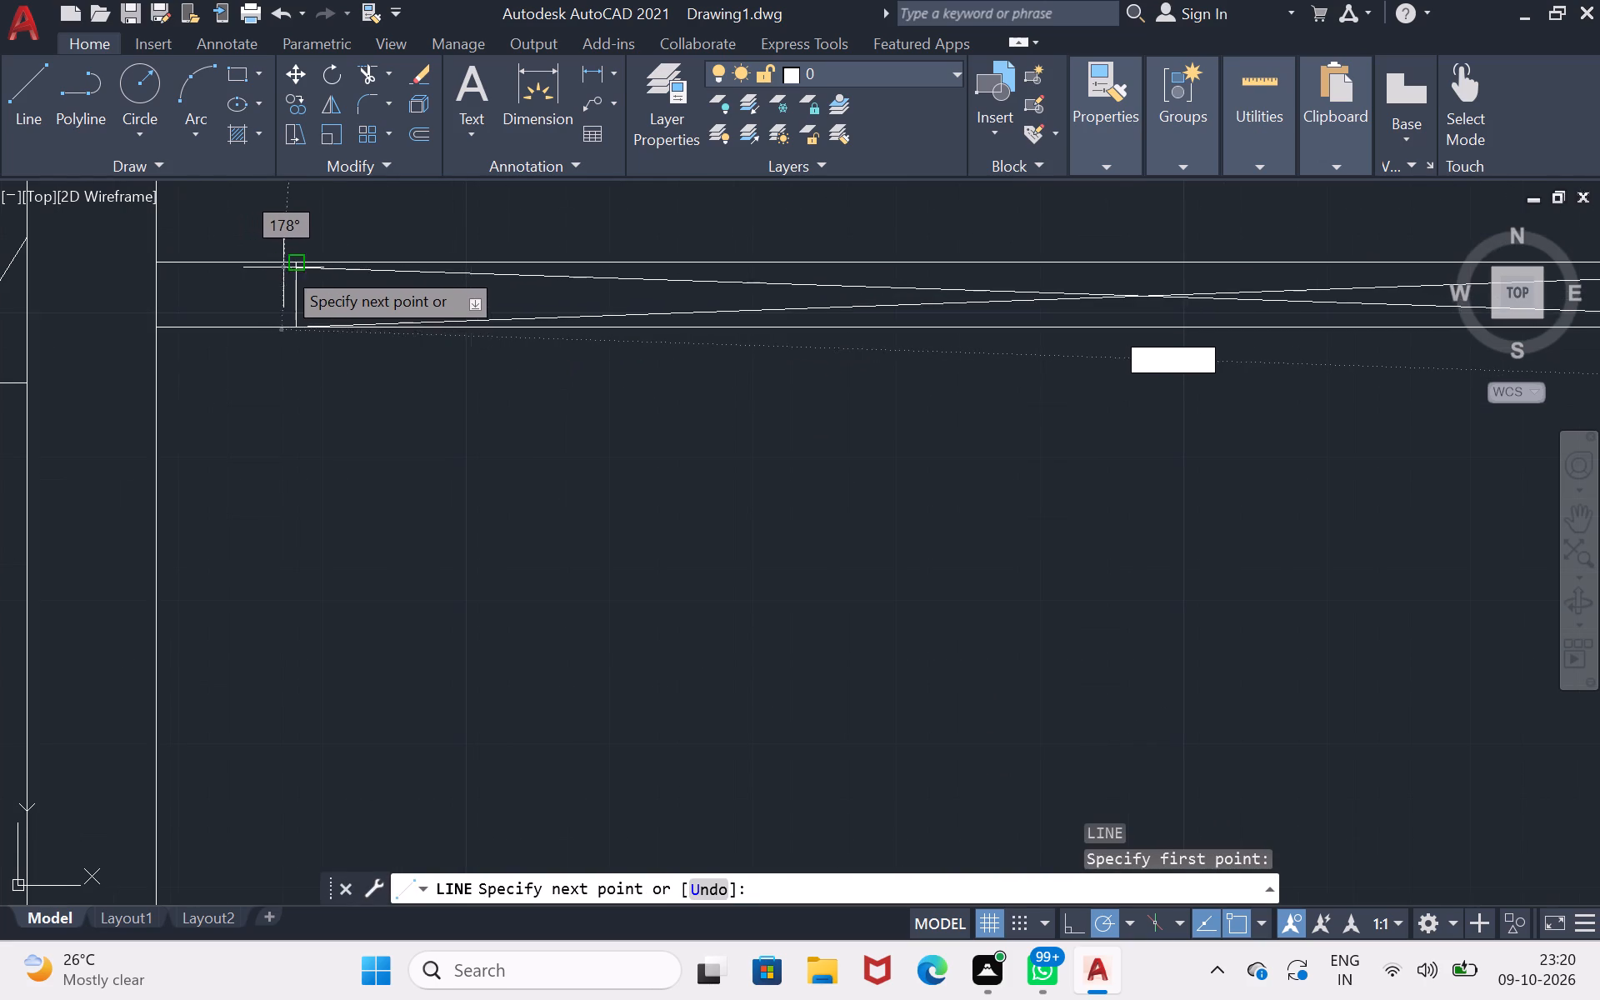
pyautogui.click(289, 265)
pyautogui.scroll(-2, 822, 457)
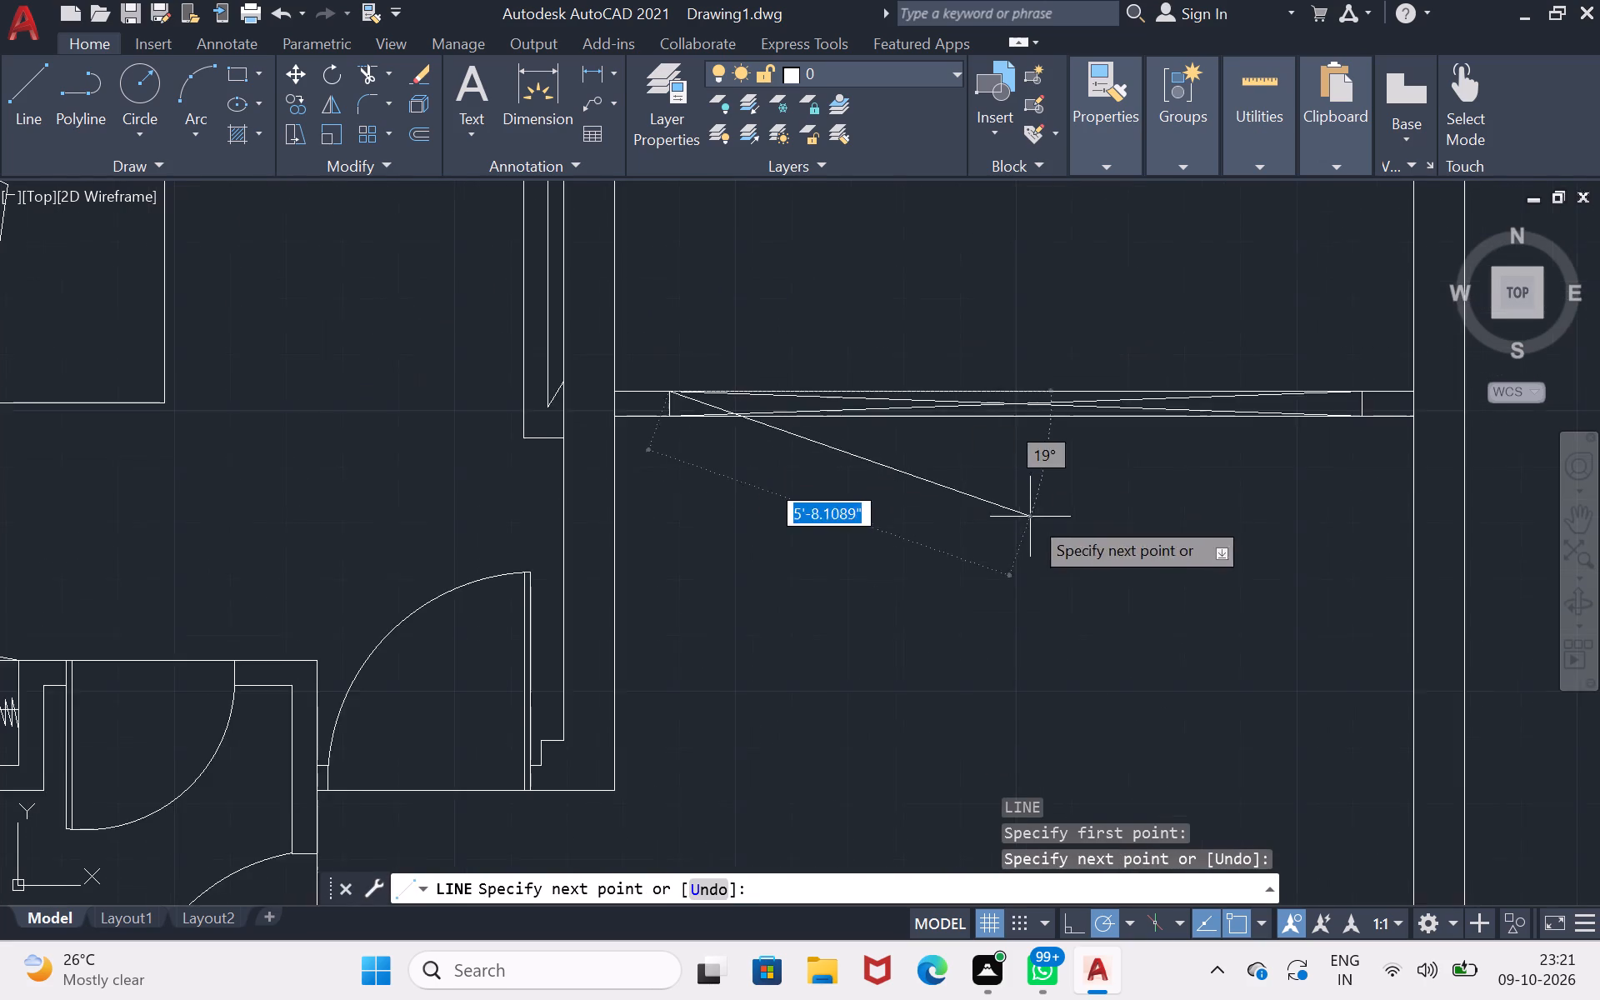
pyautogui.scroll(-1, 1031, 517)
pyautogui.press('Return')
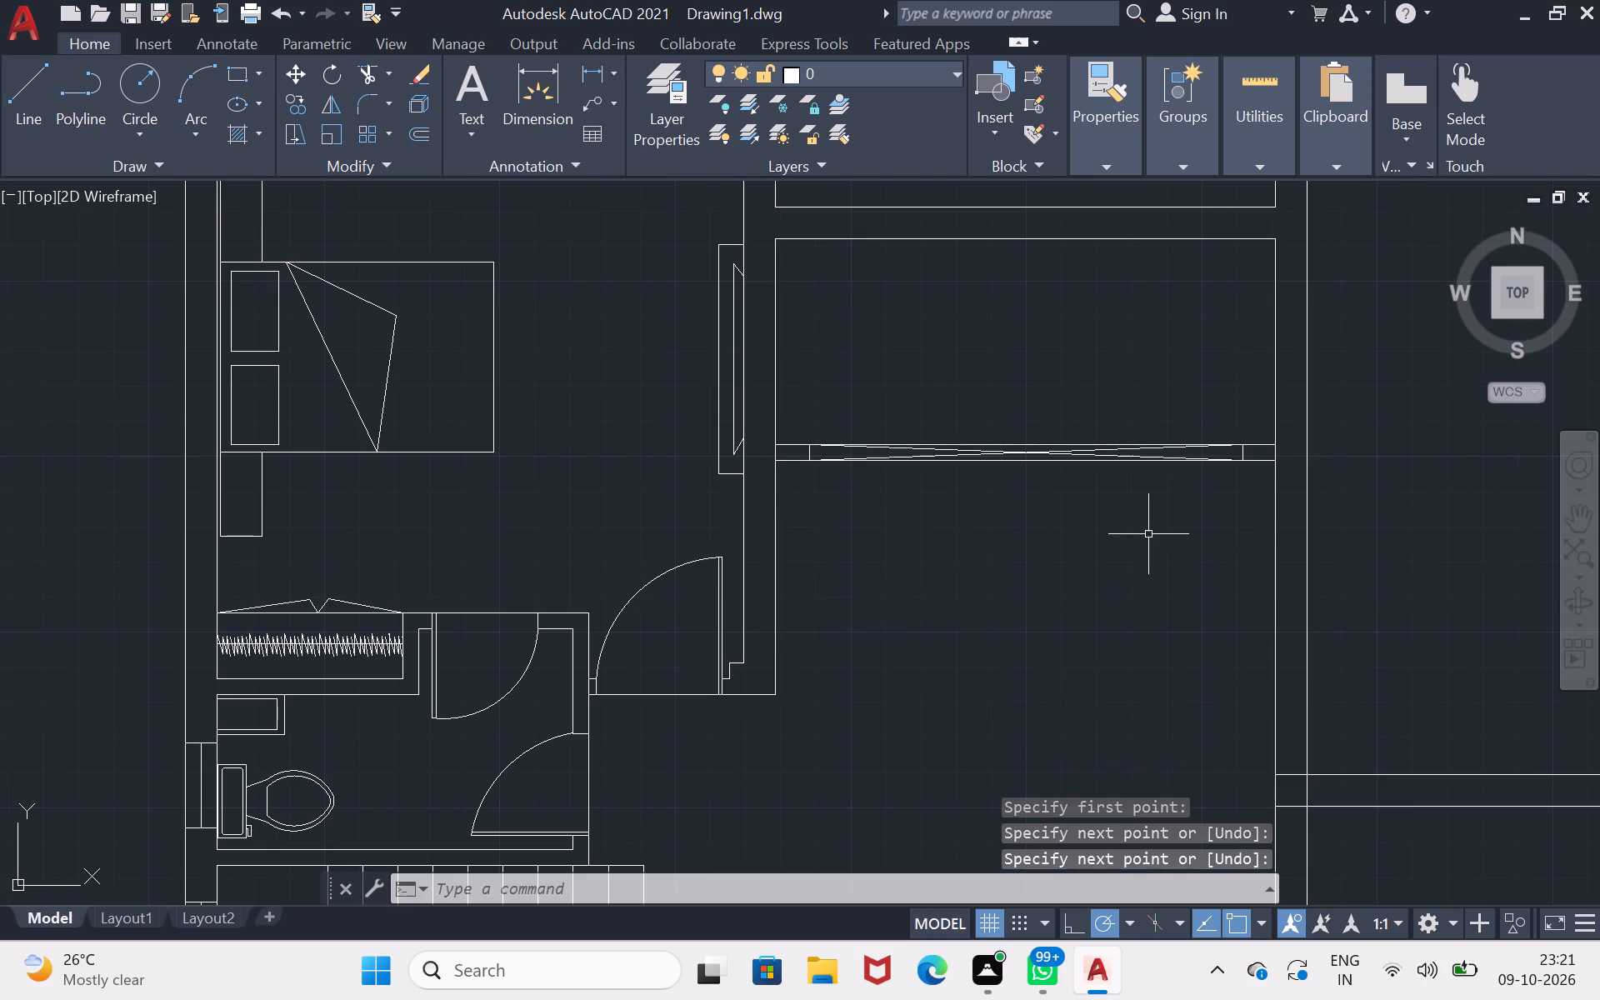
pyautogui.scroll(-1, 1150, 529)
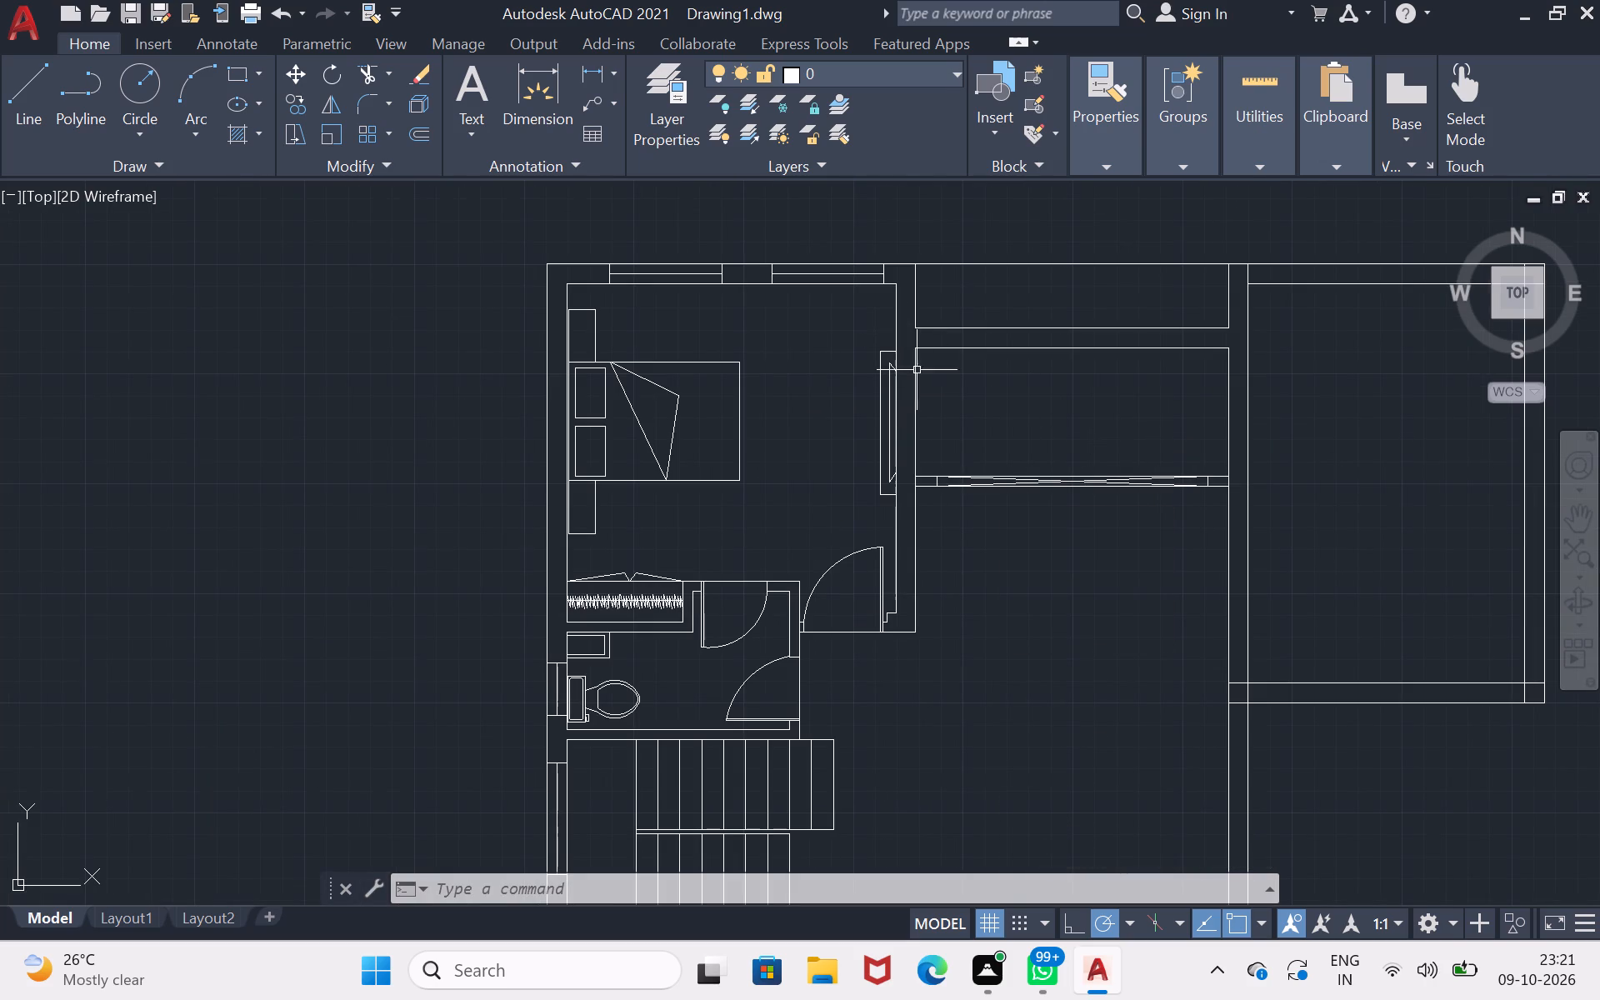
# Draw a closed, tilted four-sided seat outline with sides about 1'-6" long, near the west end of the space north of the crossed partition.
pyautogui.scroll(2, 1012, 382)
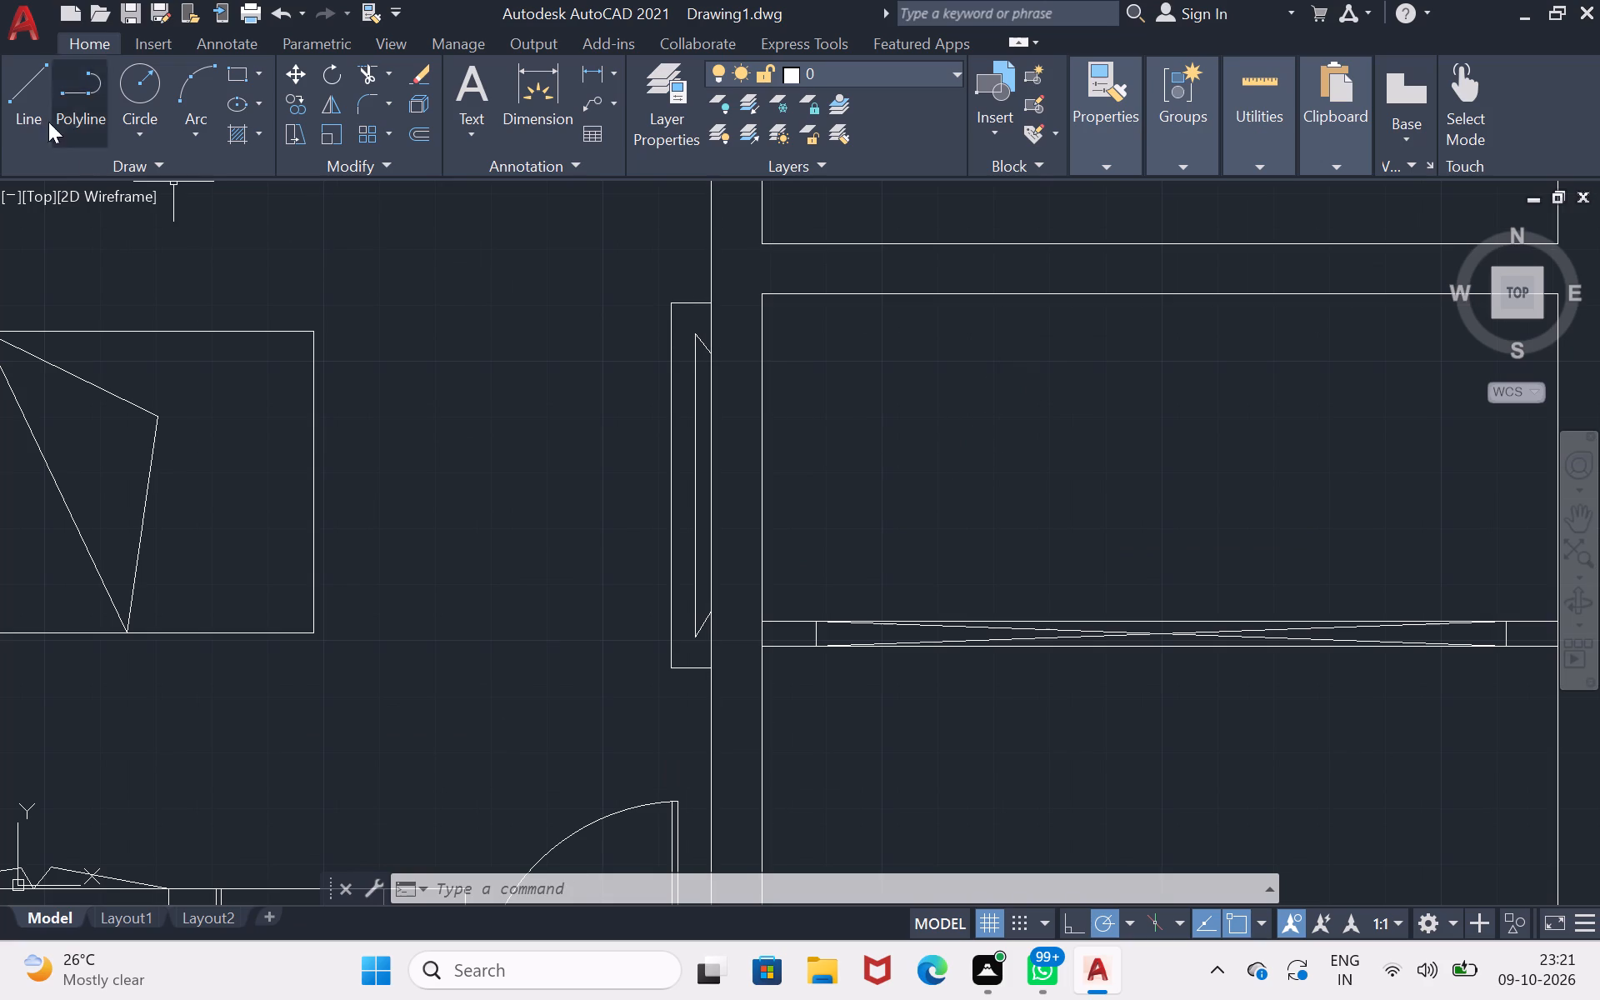
pyautogui.click(18, 92)
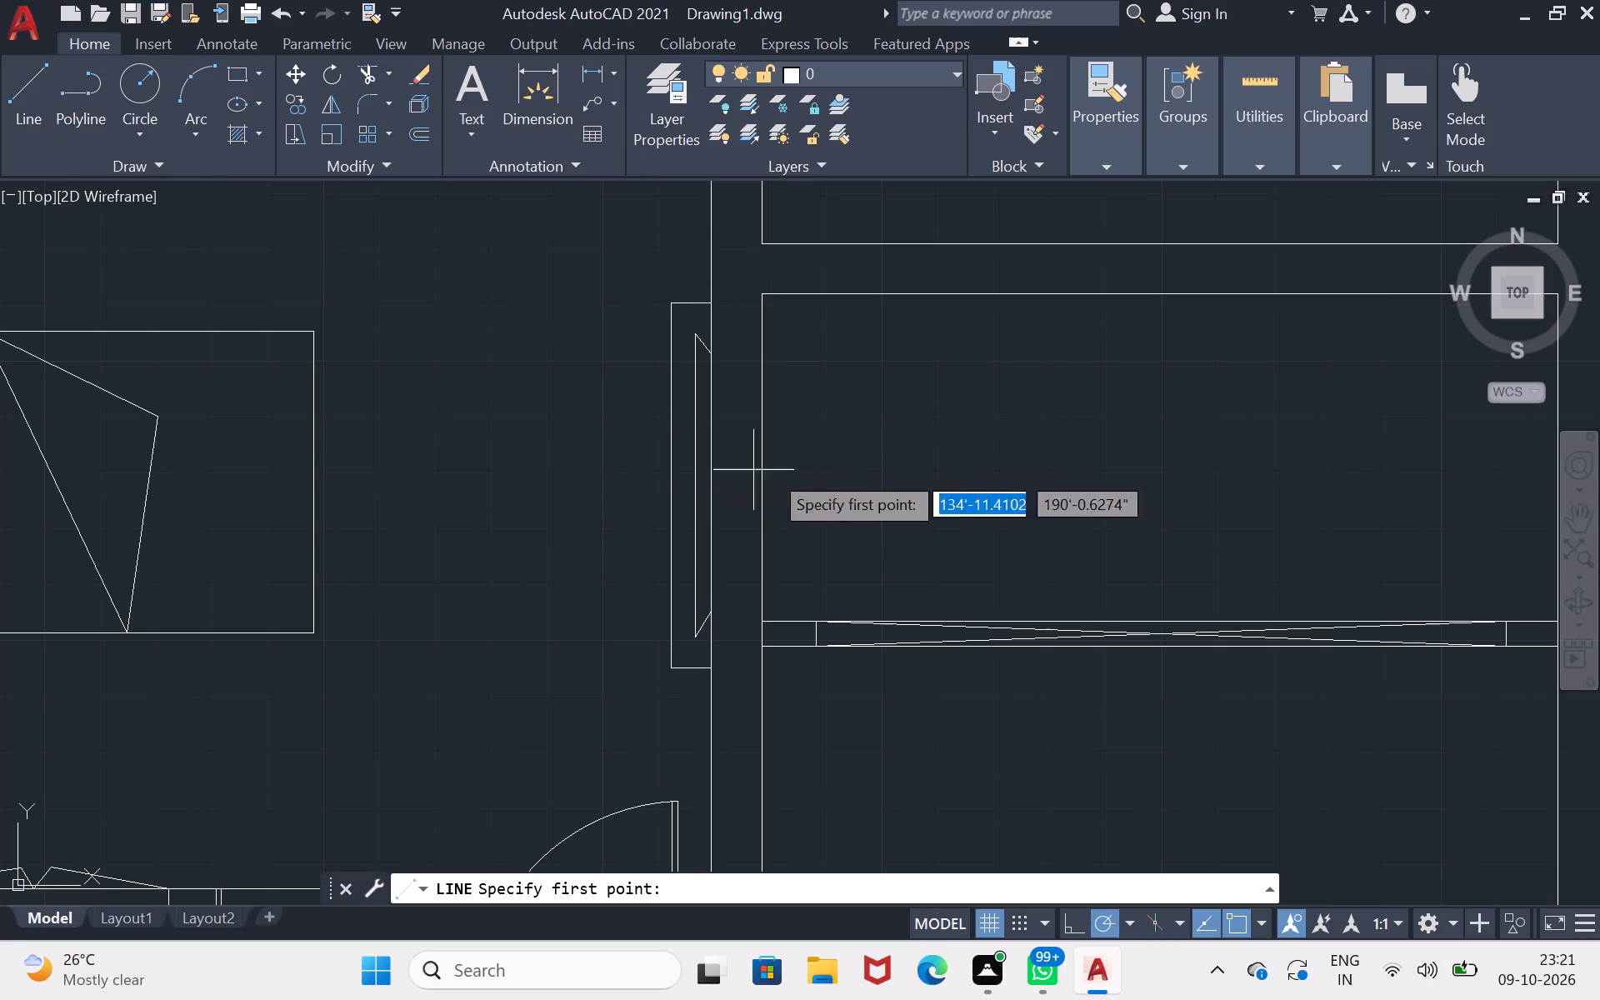
pyautogui.click(862, 477)
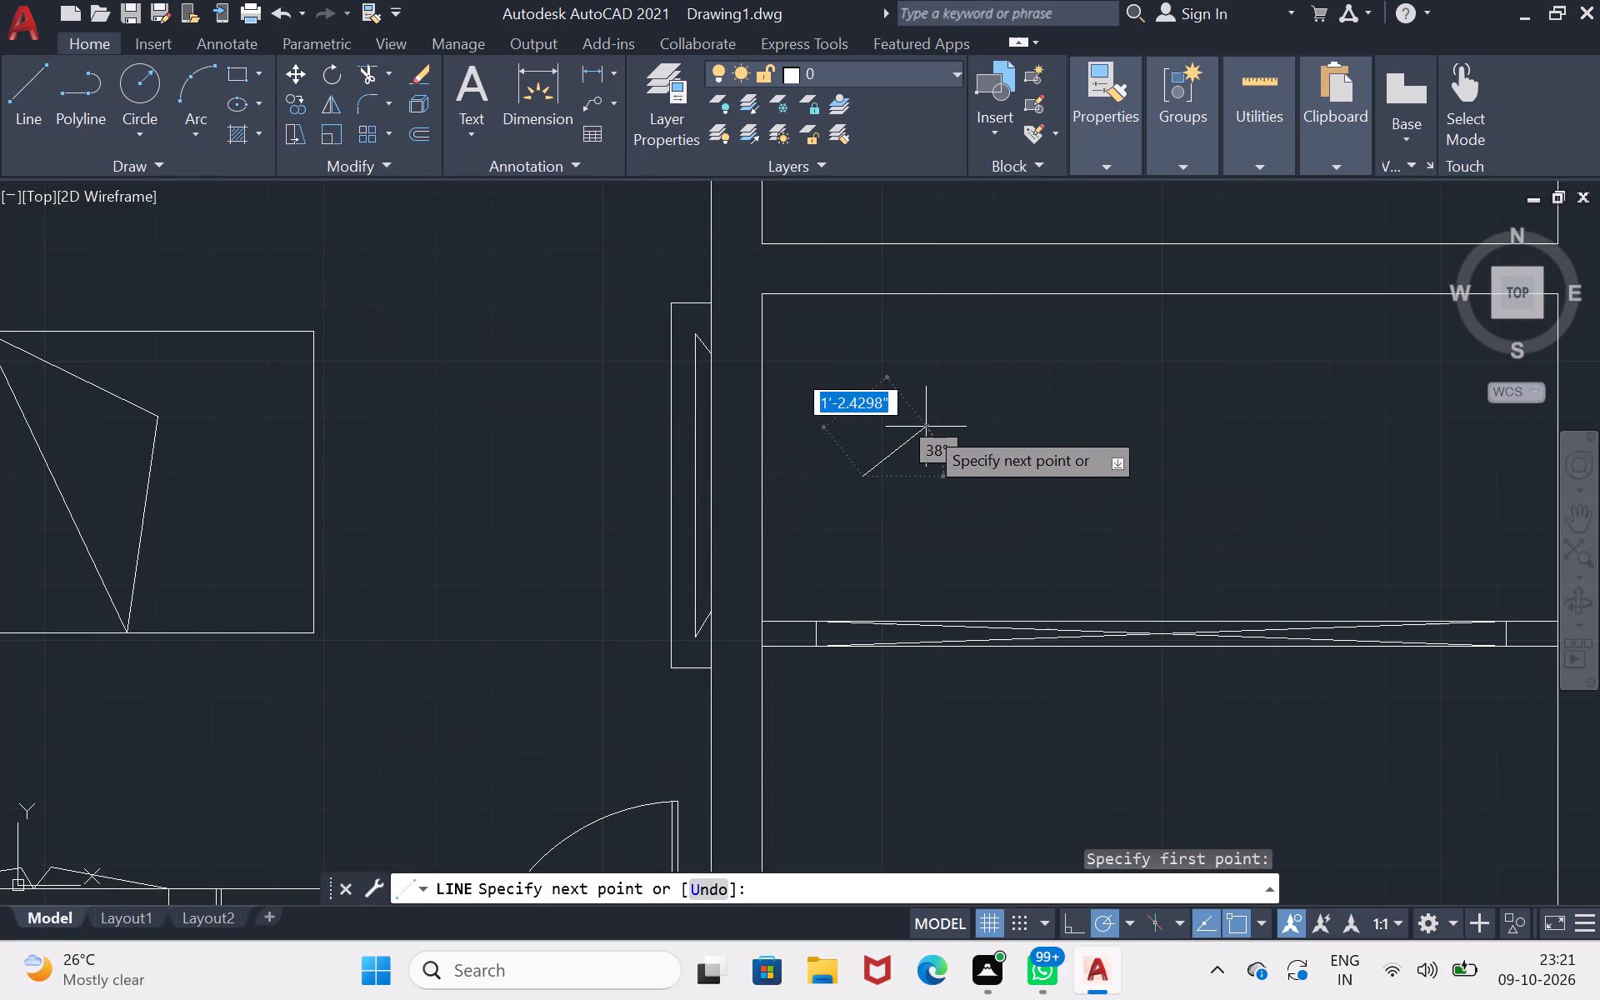
pyautogui.click(932, 421)
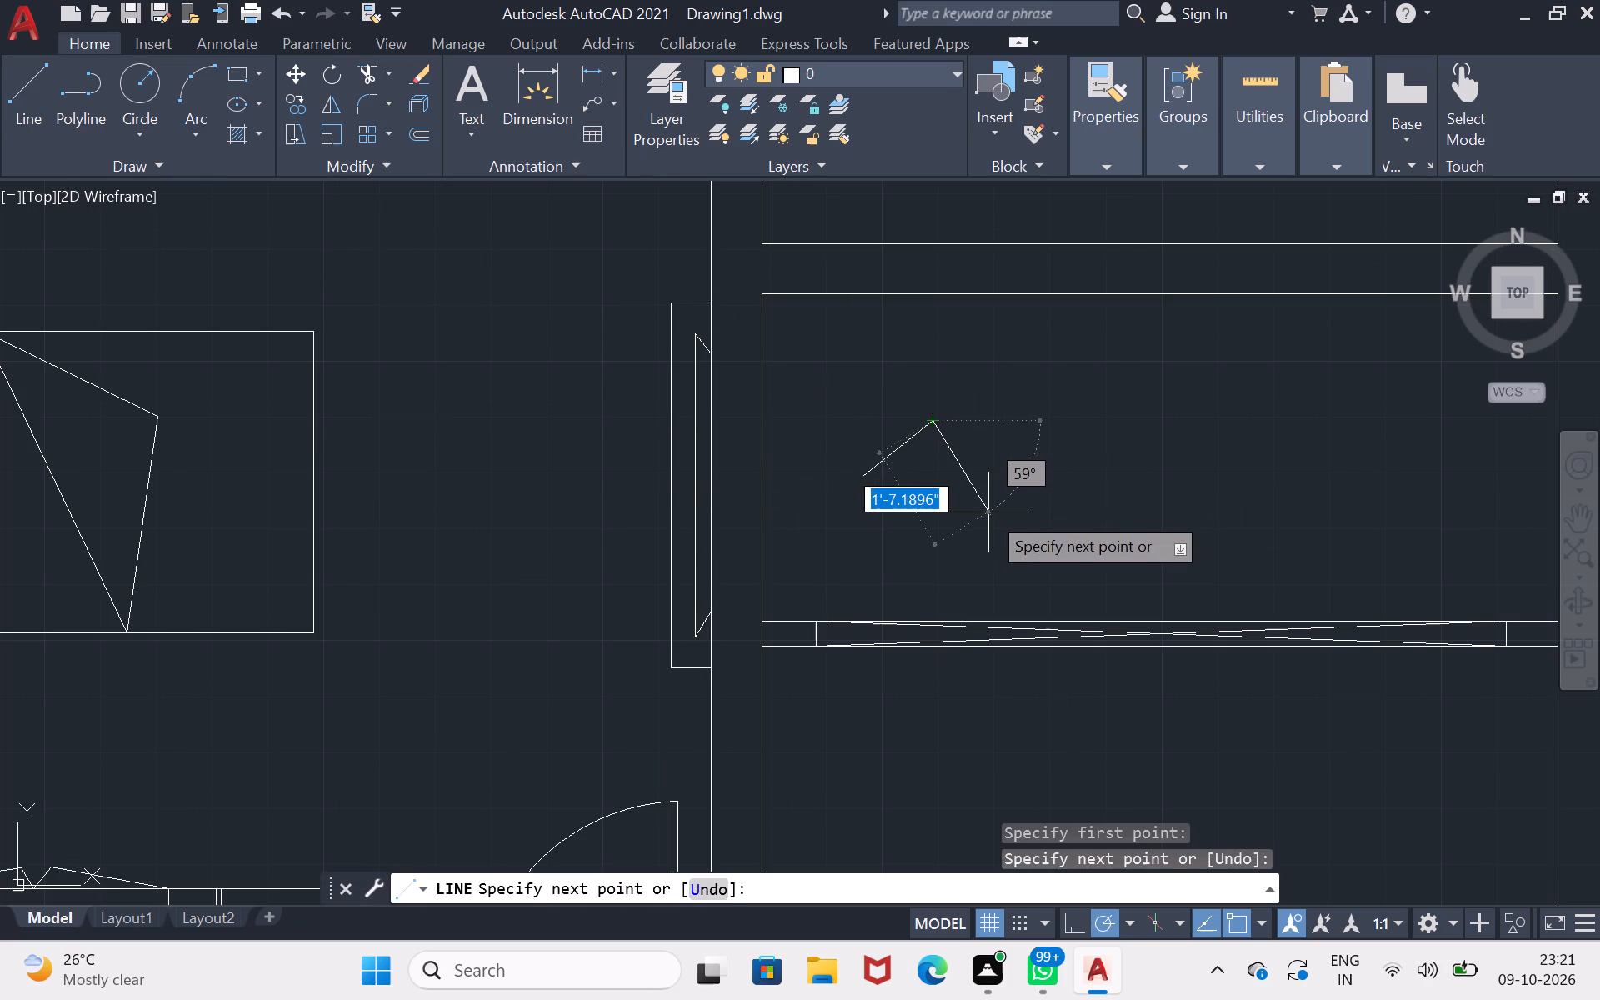
pyautogui.click(995, 502)
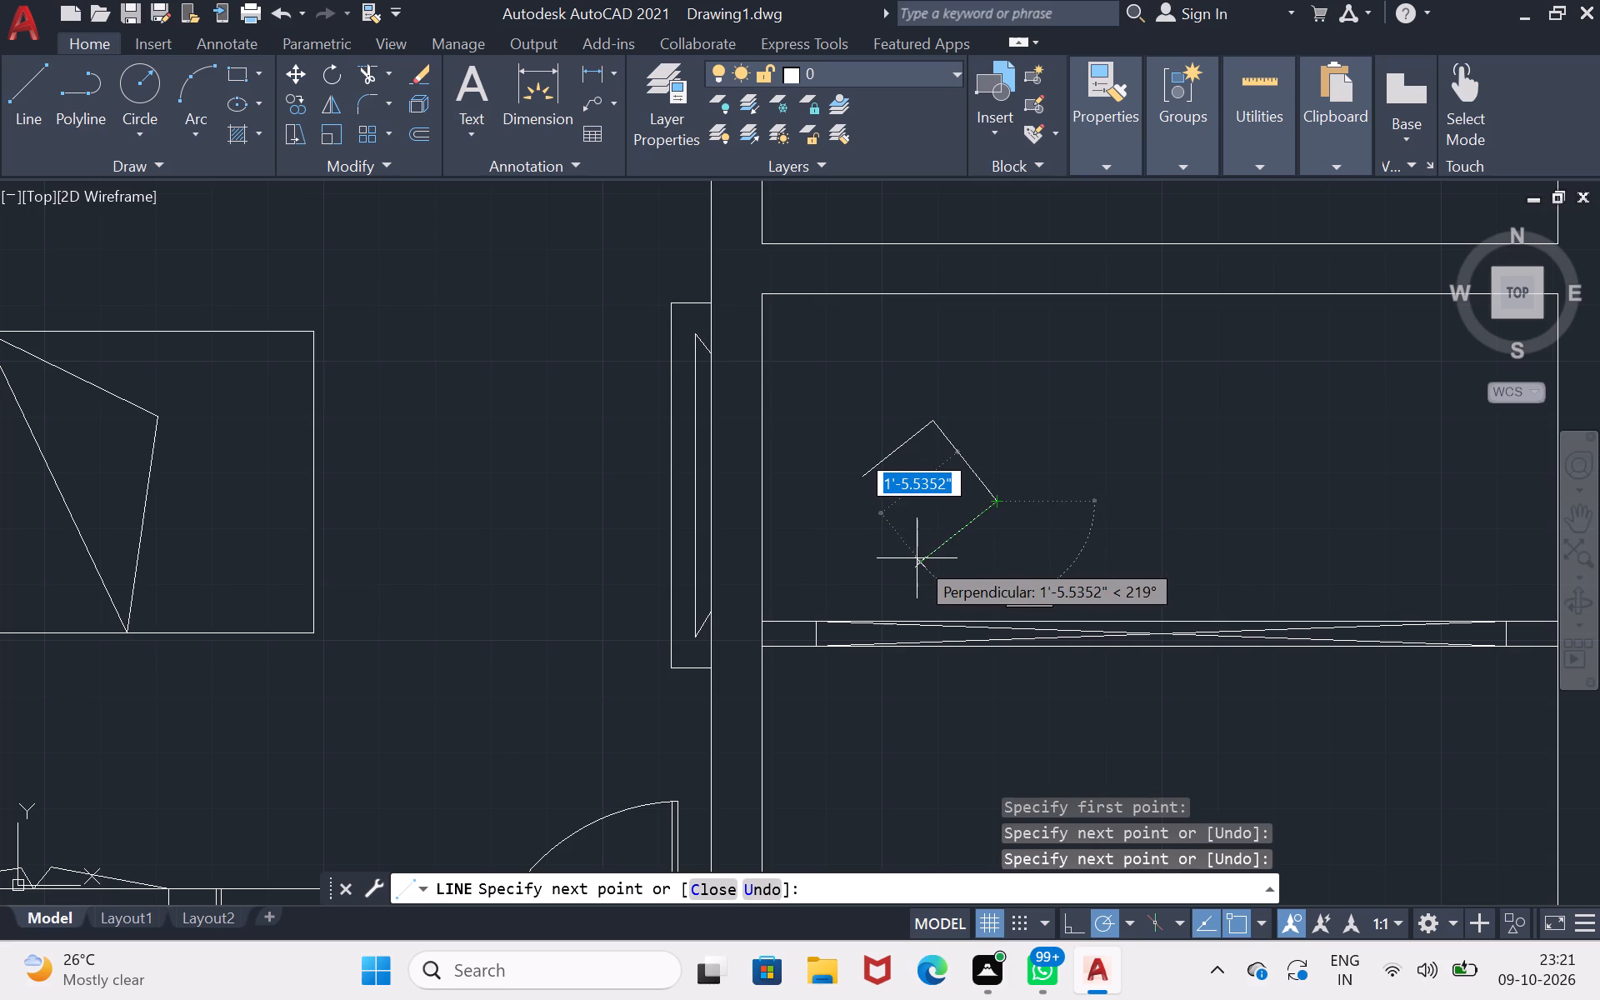
pyautogui.click(917, 558)
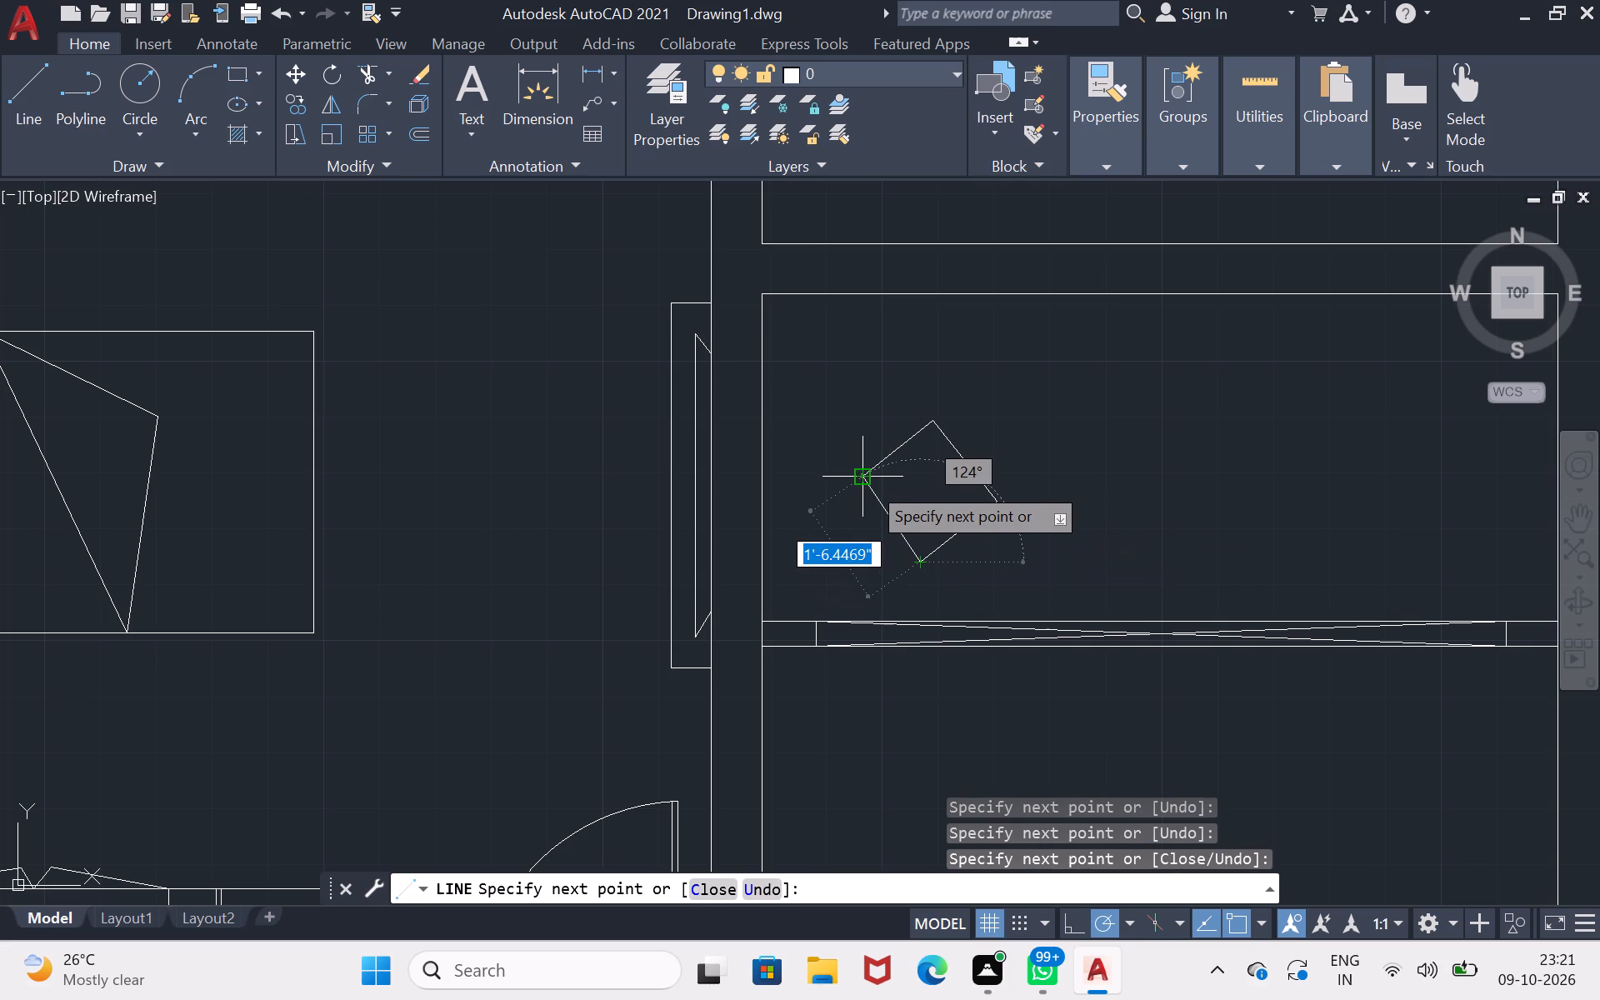
pyautogui.click(868, 482)
pyautogui.press('Return')
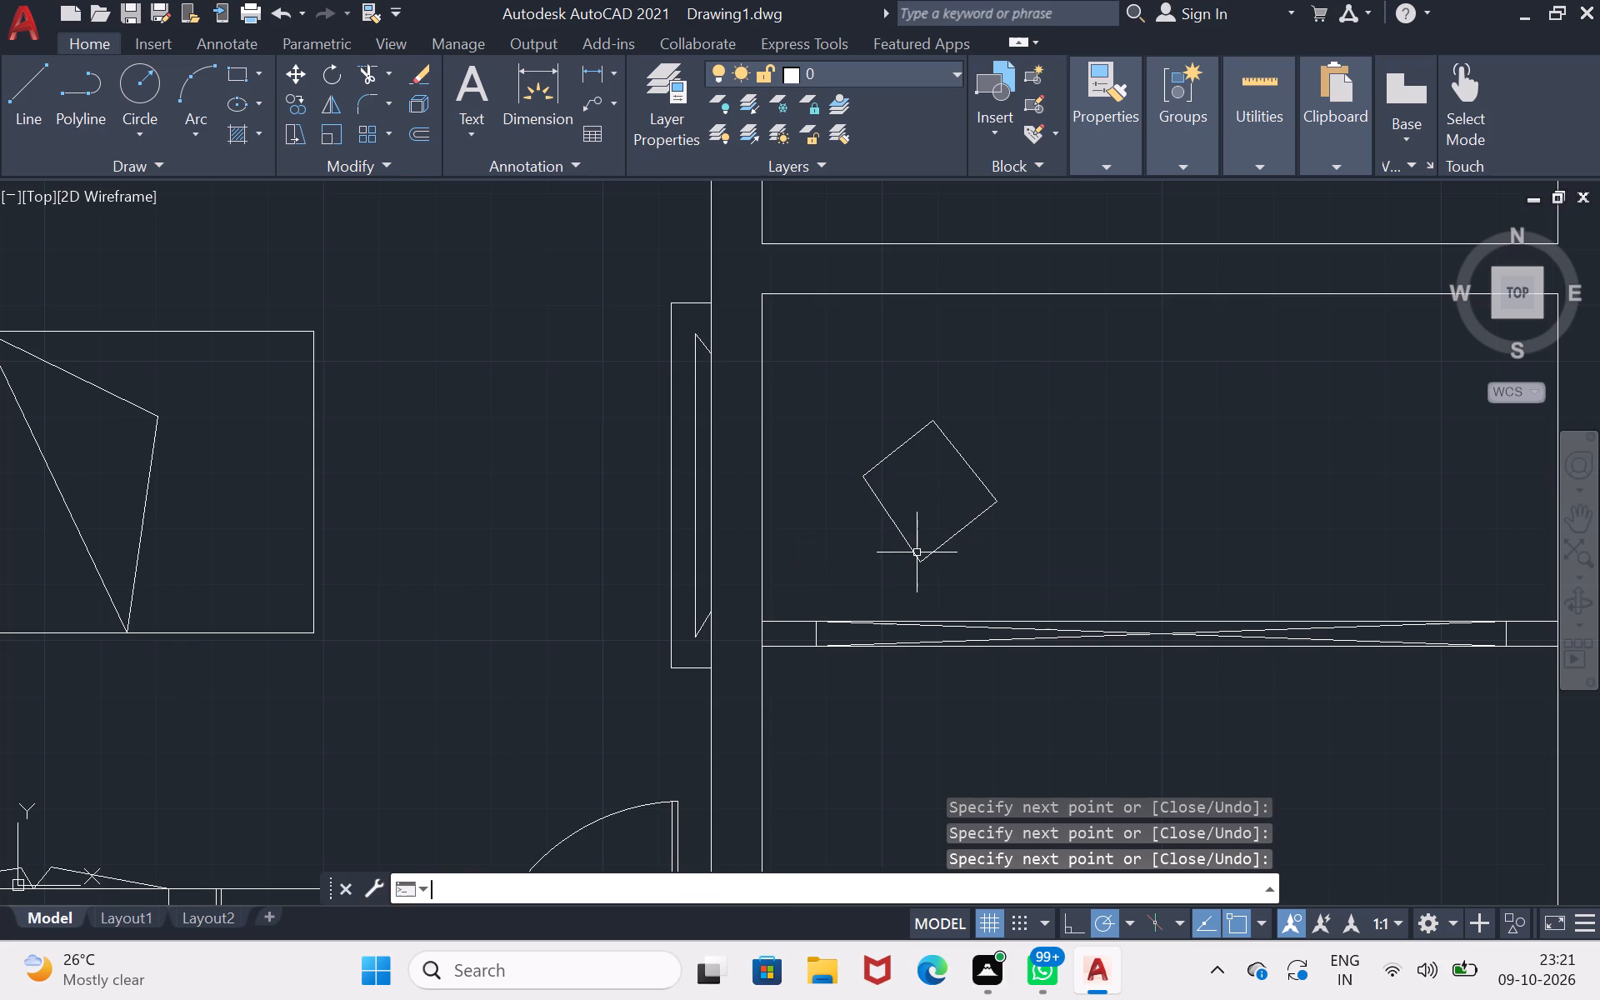
# Draw three outer lines around the seat's west side, from its north corner around to its east corner, leaving a narrow gap.
pyautogui.click(31, 87)
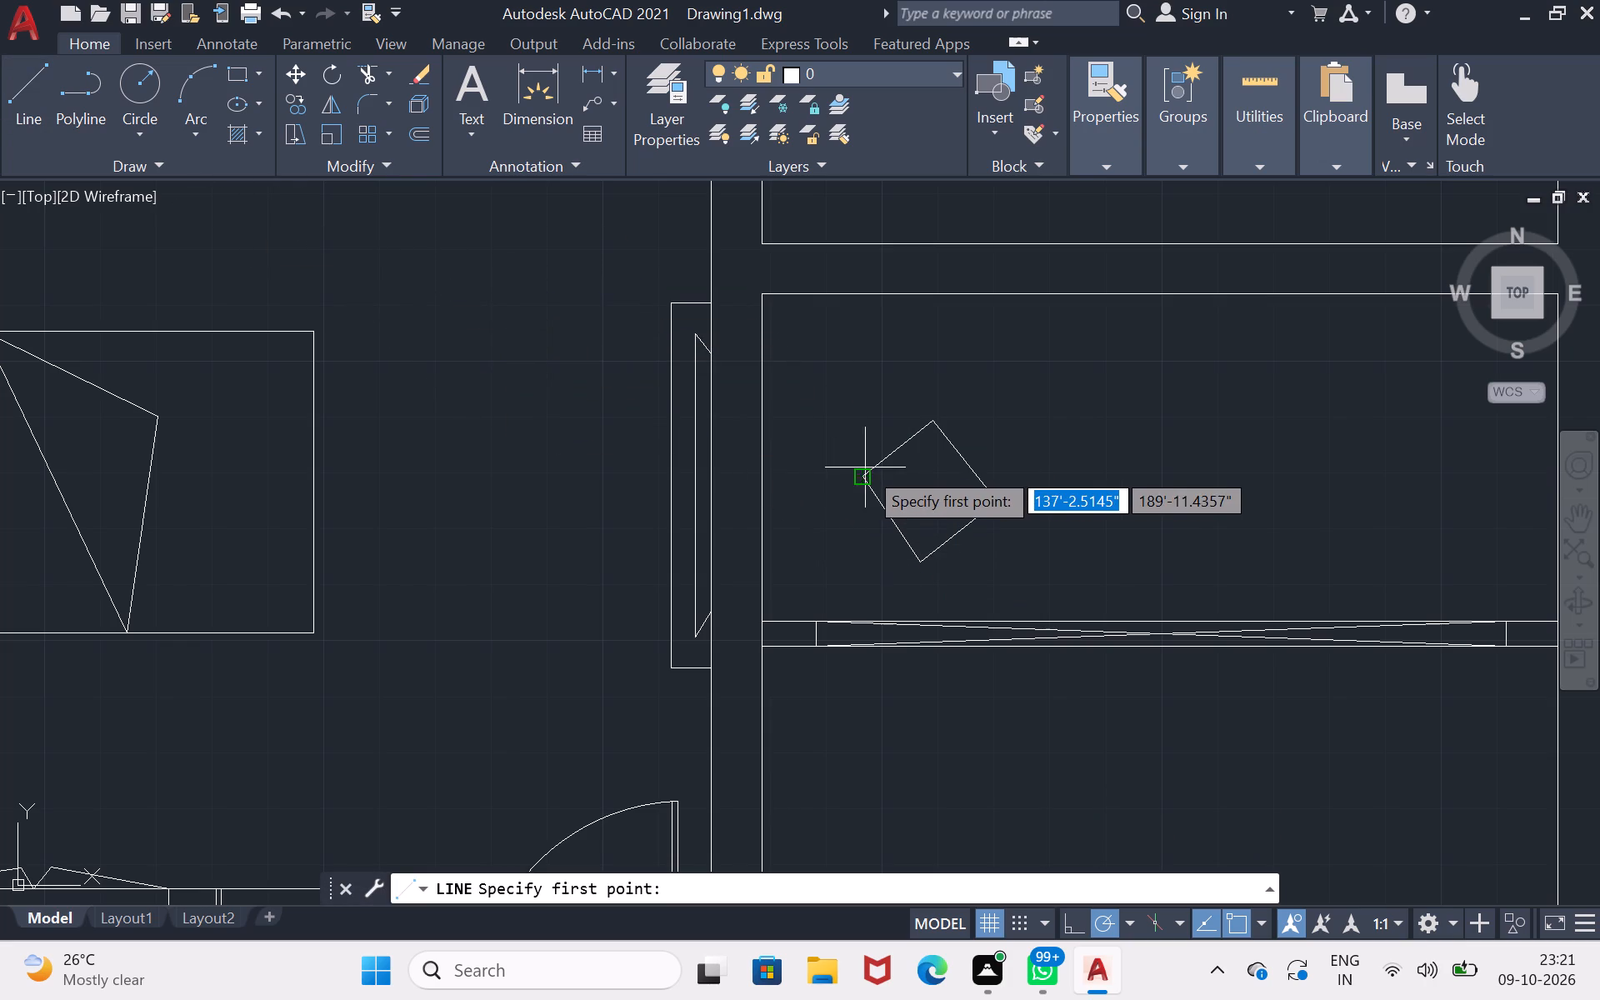
pyautogui.click(841, 471)
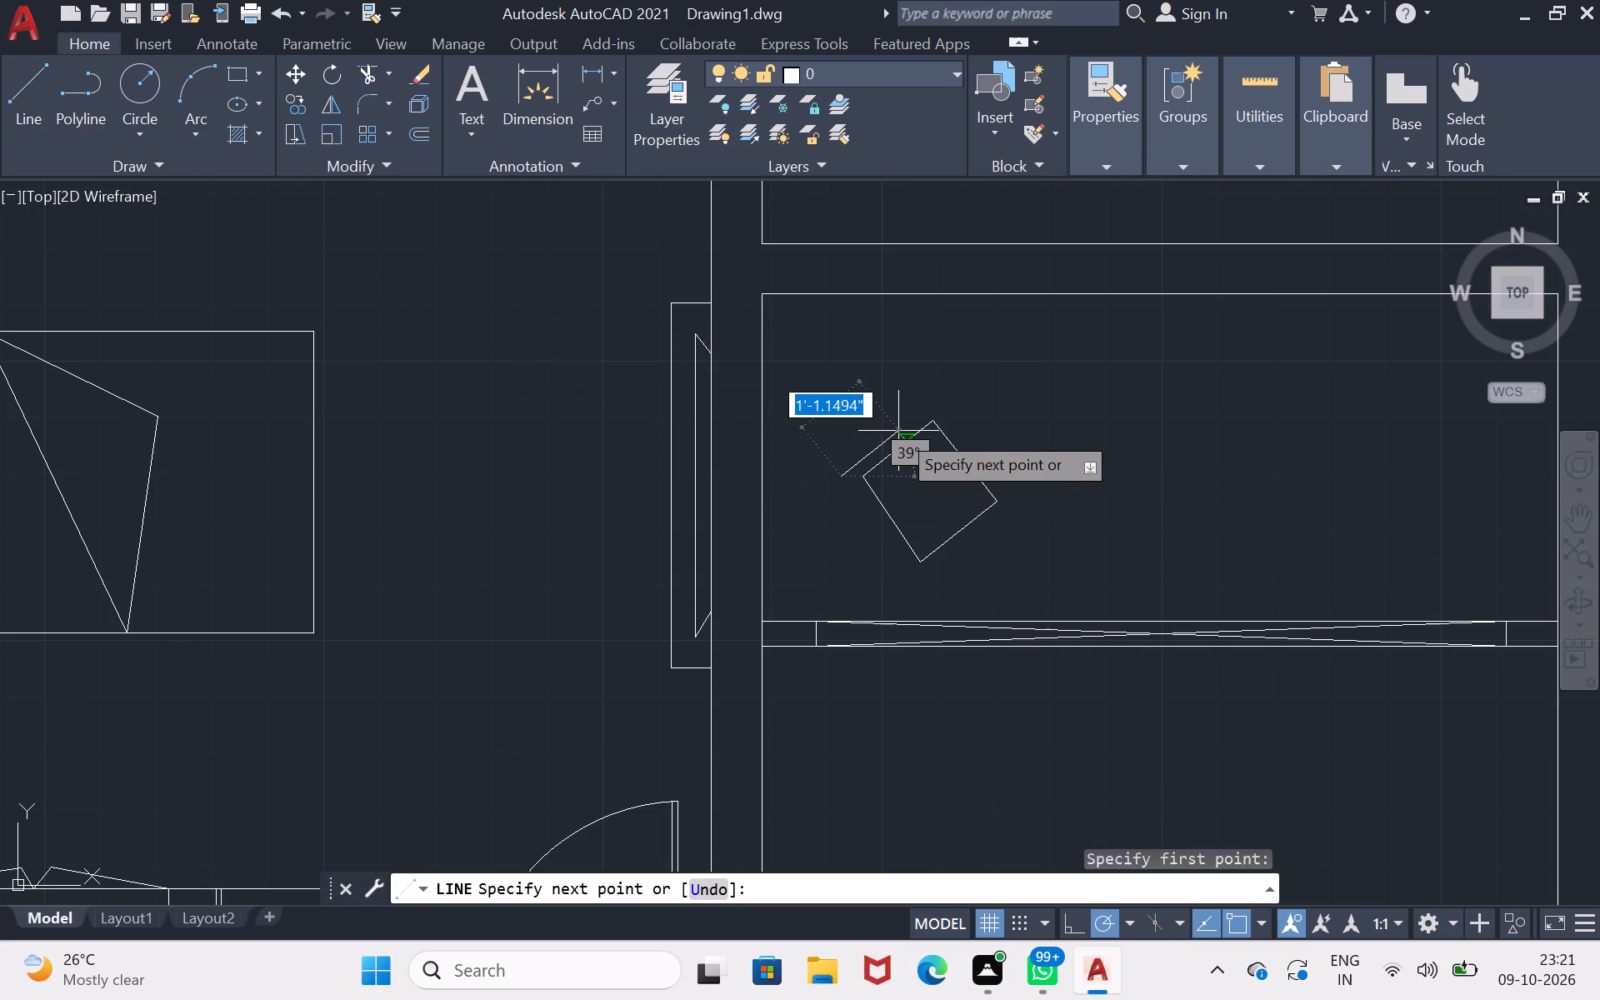
pyautogui.click(925, 424)
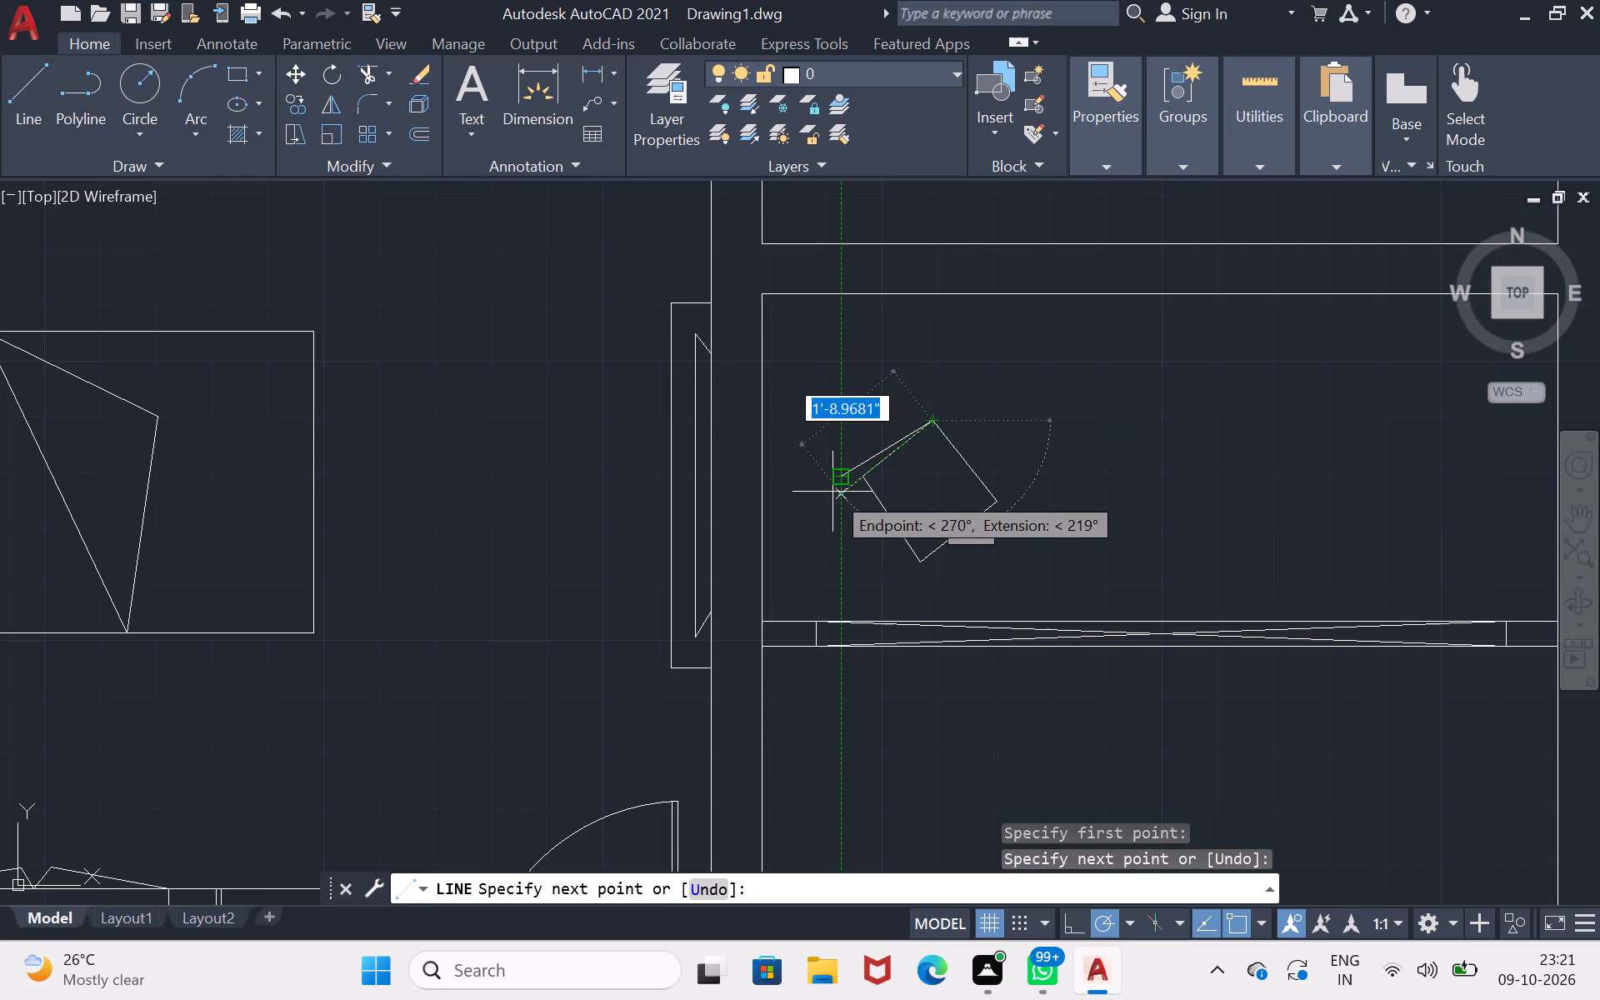
pyautogui.press('Return')
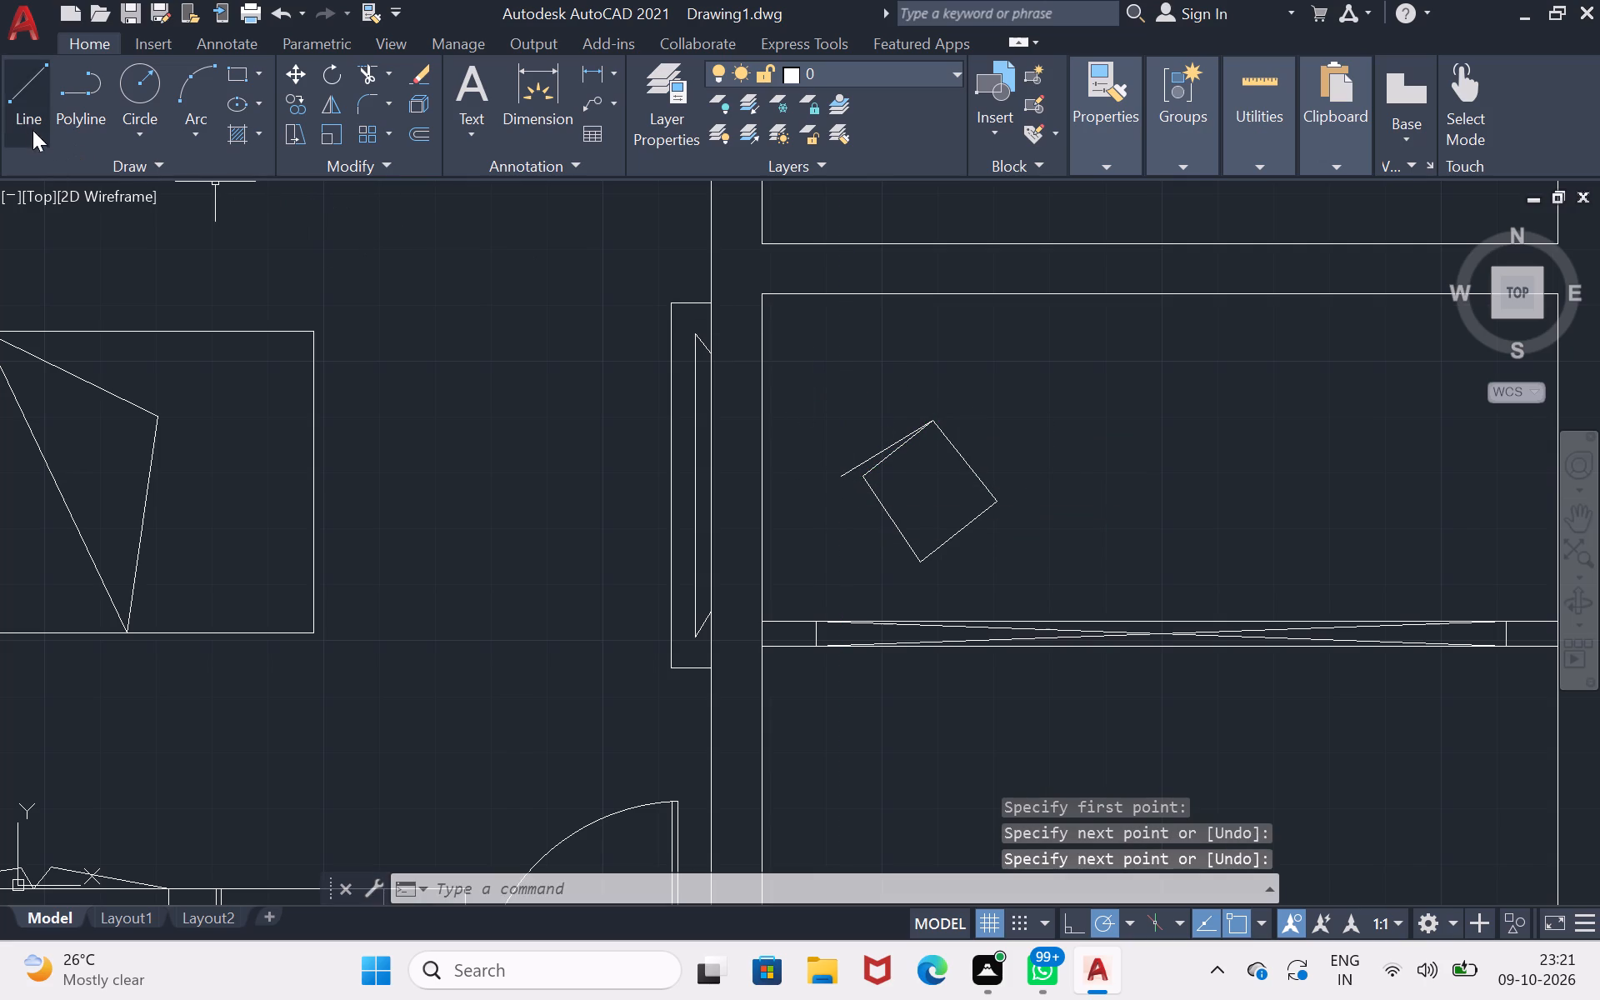
pyautogui.click(26, 119)
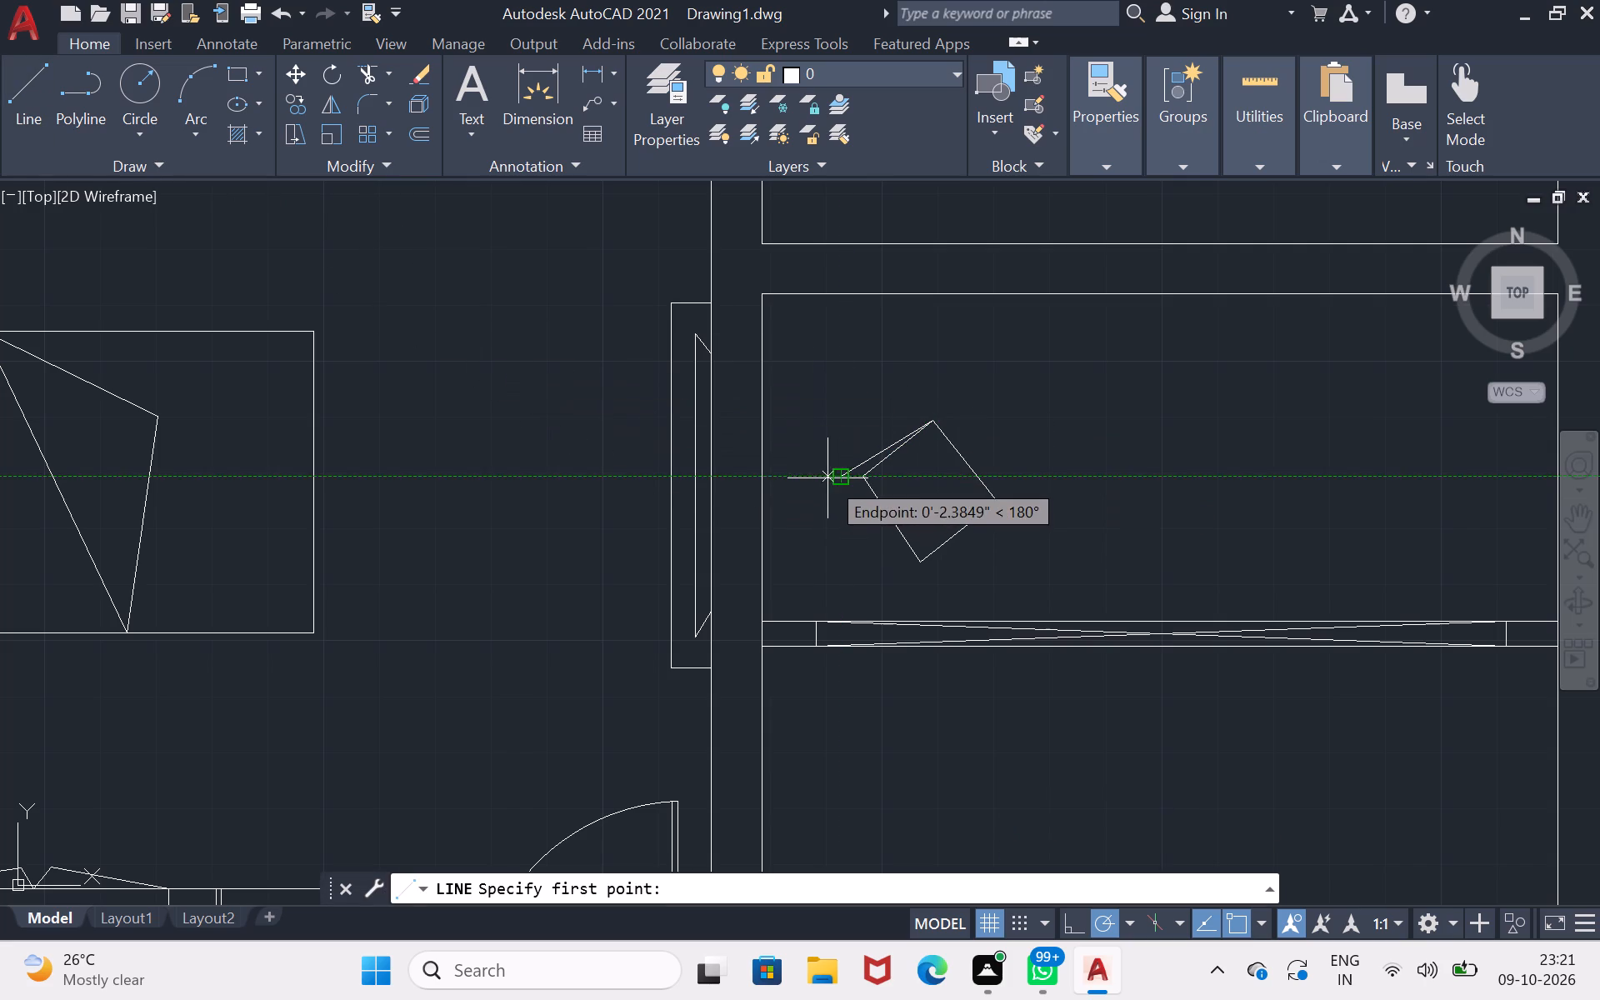
pyautogui.click(833, 476)
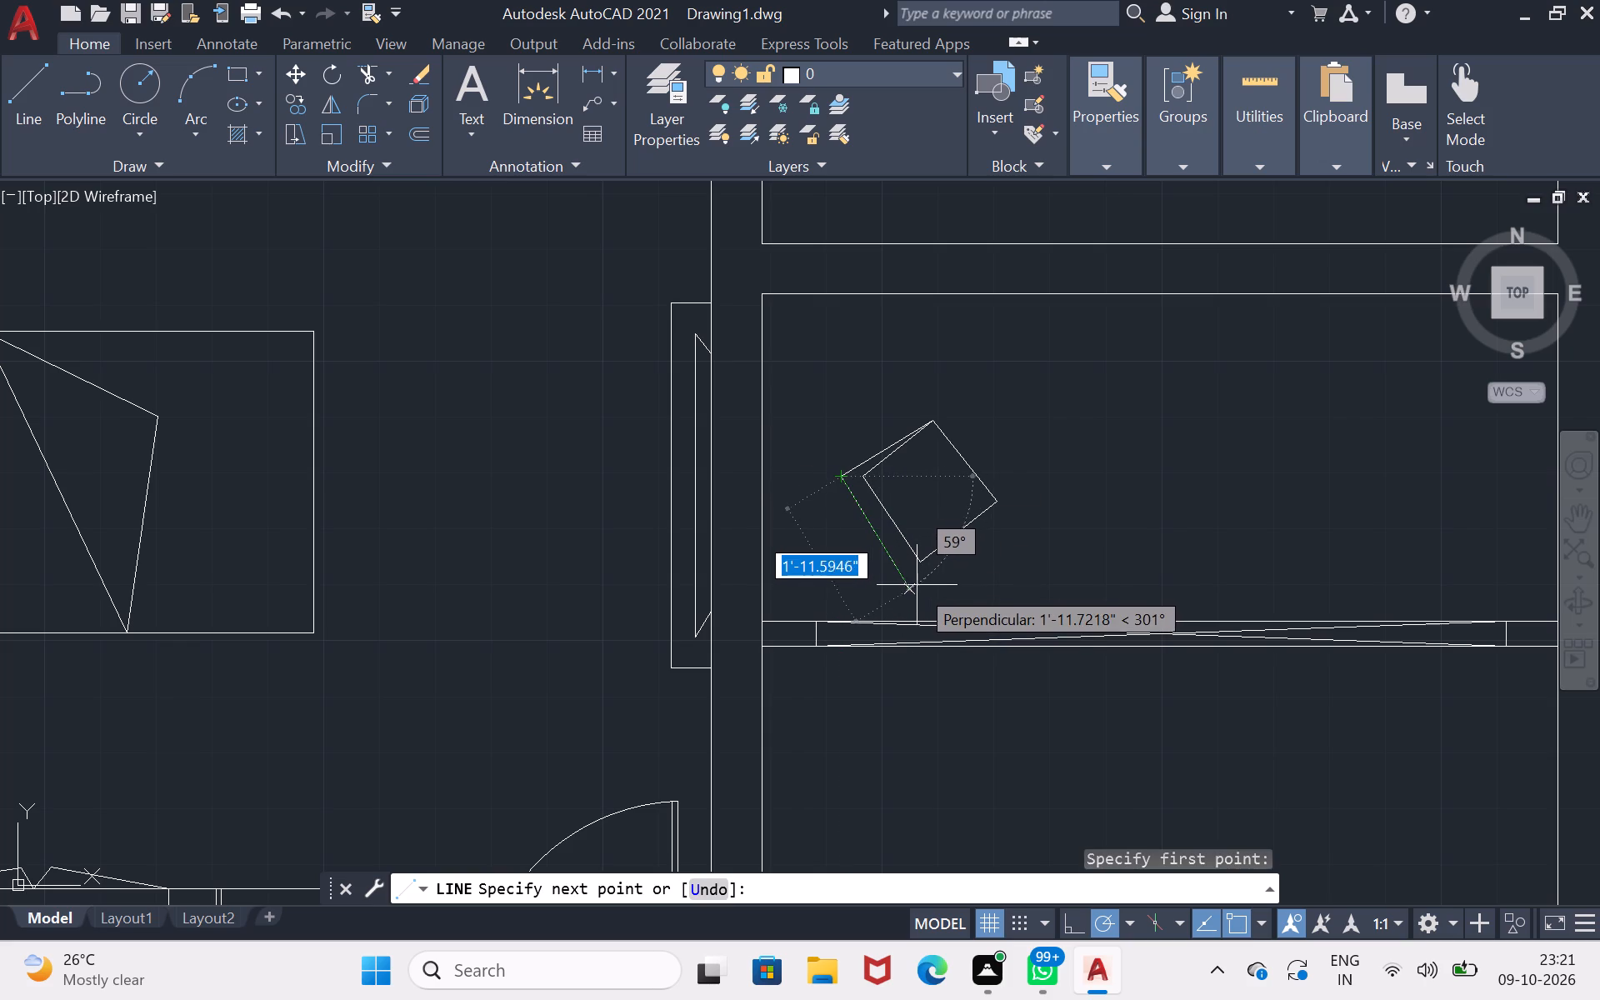
pyautogui.click(917, 584)
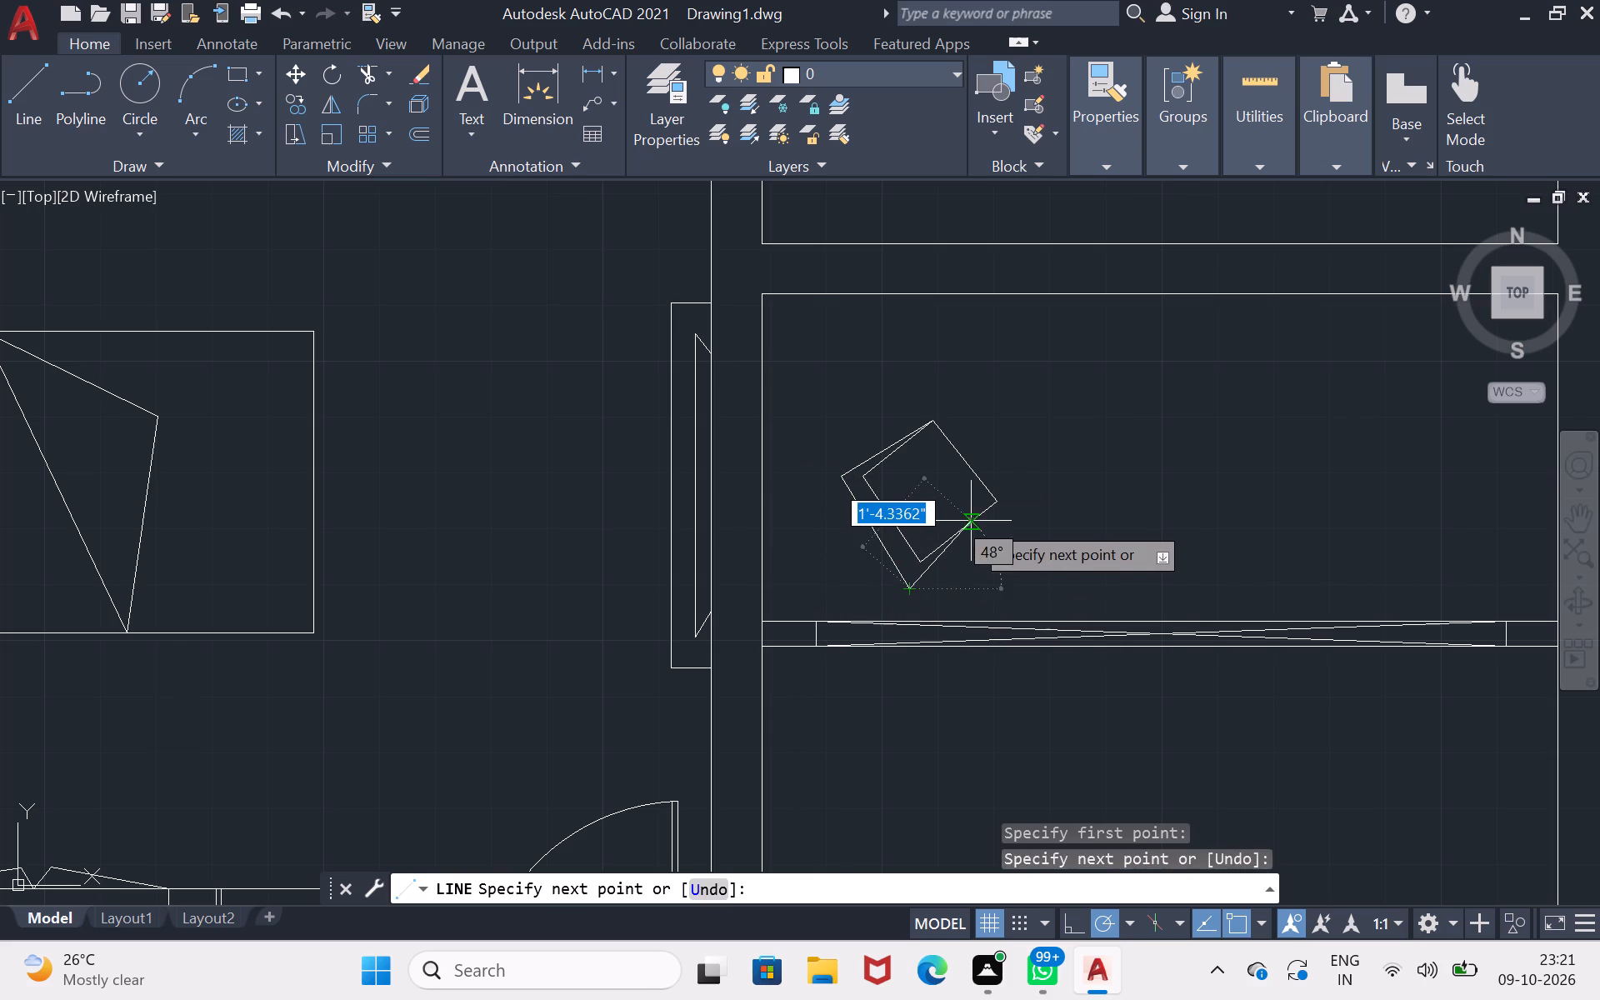
pyautogui.click(999, 504)
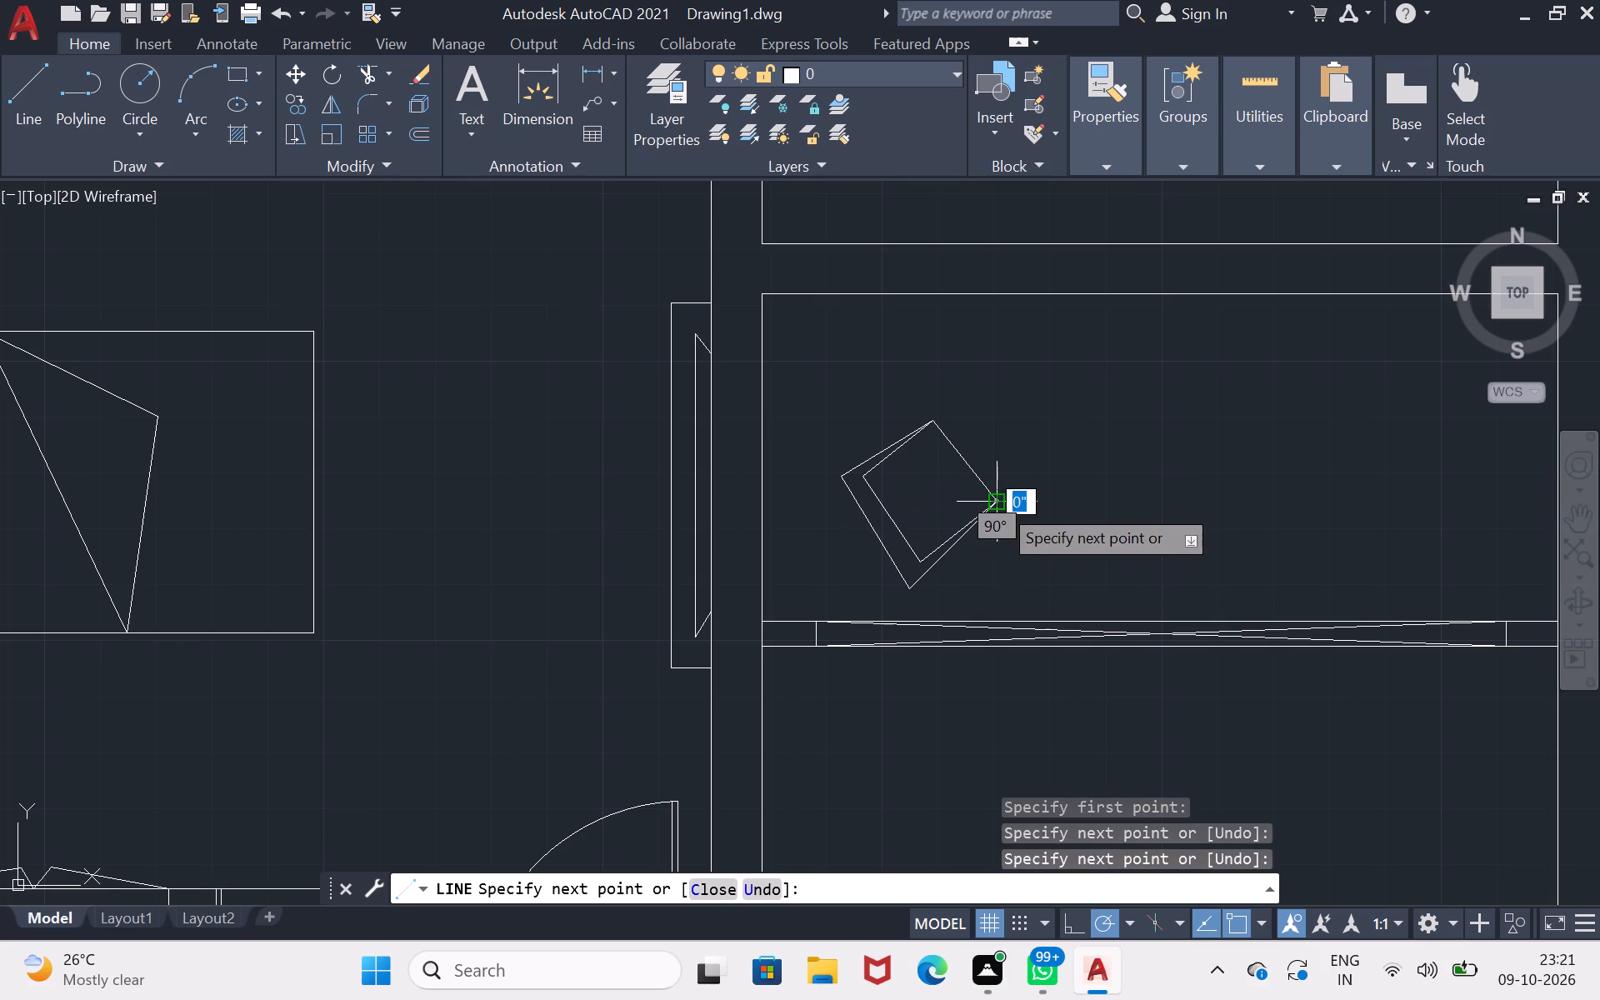
pyautogui.press('Return')
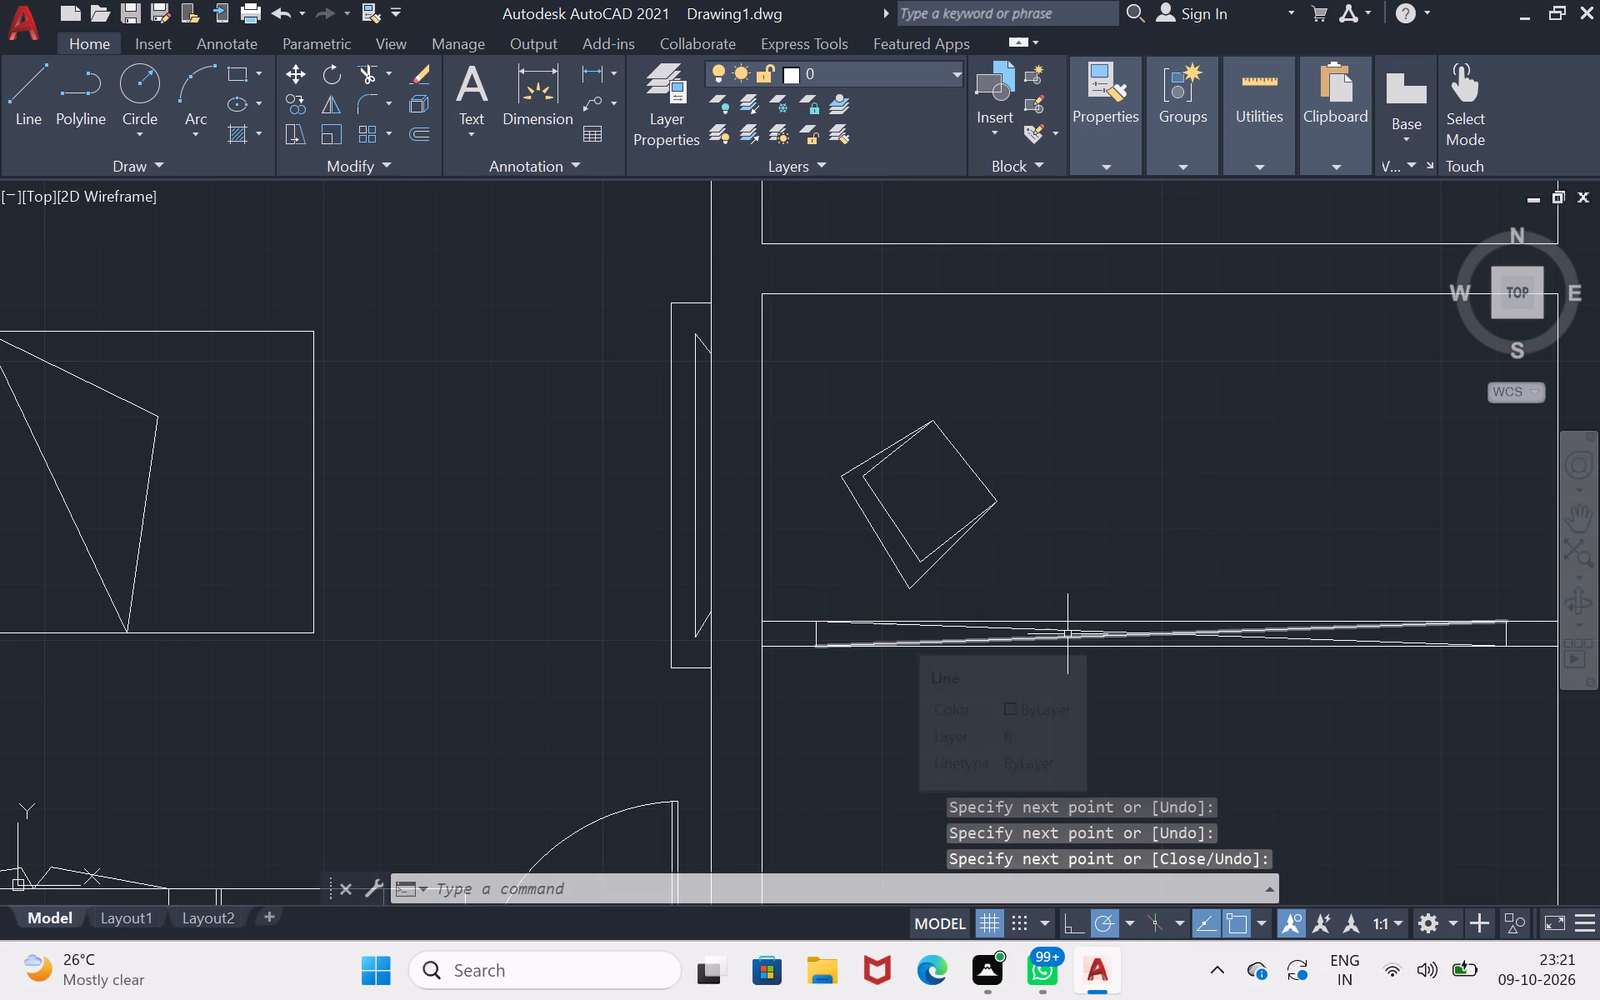
# Draw a small circle just northwest of the tilted seat, near the space's west wall.
pyautogui.click(132, 87)
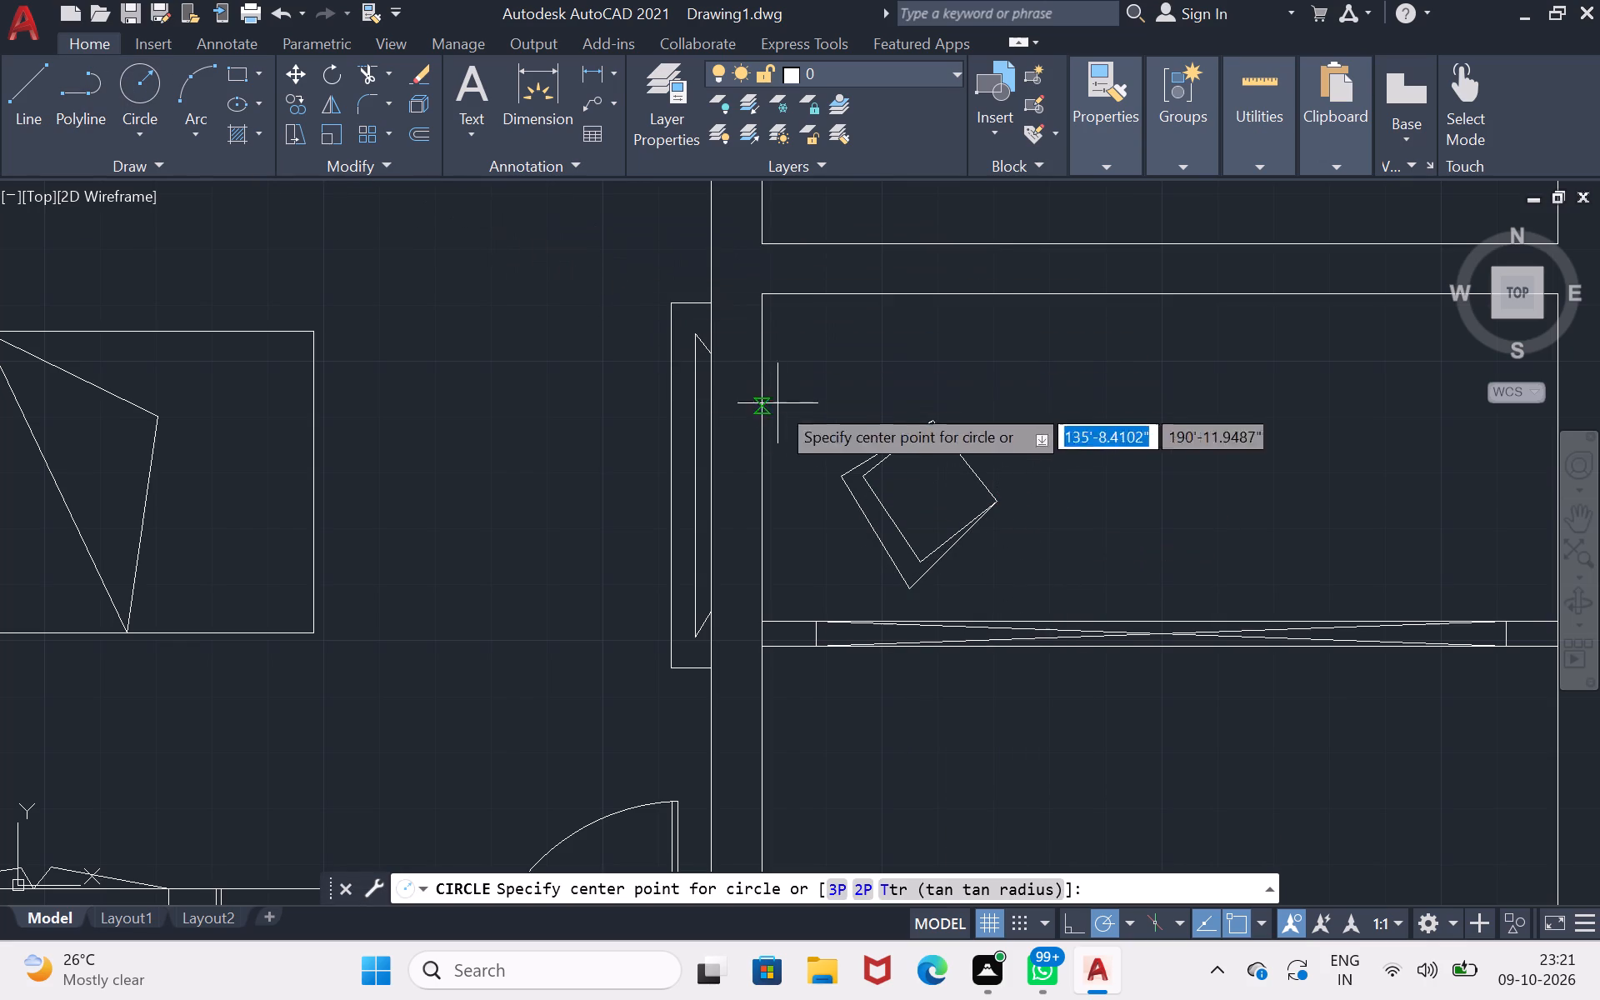
pyautogui.click(843, 383)
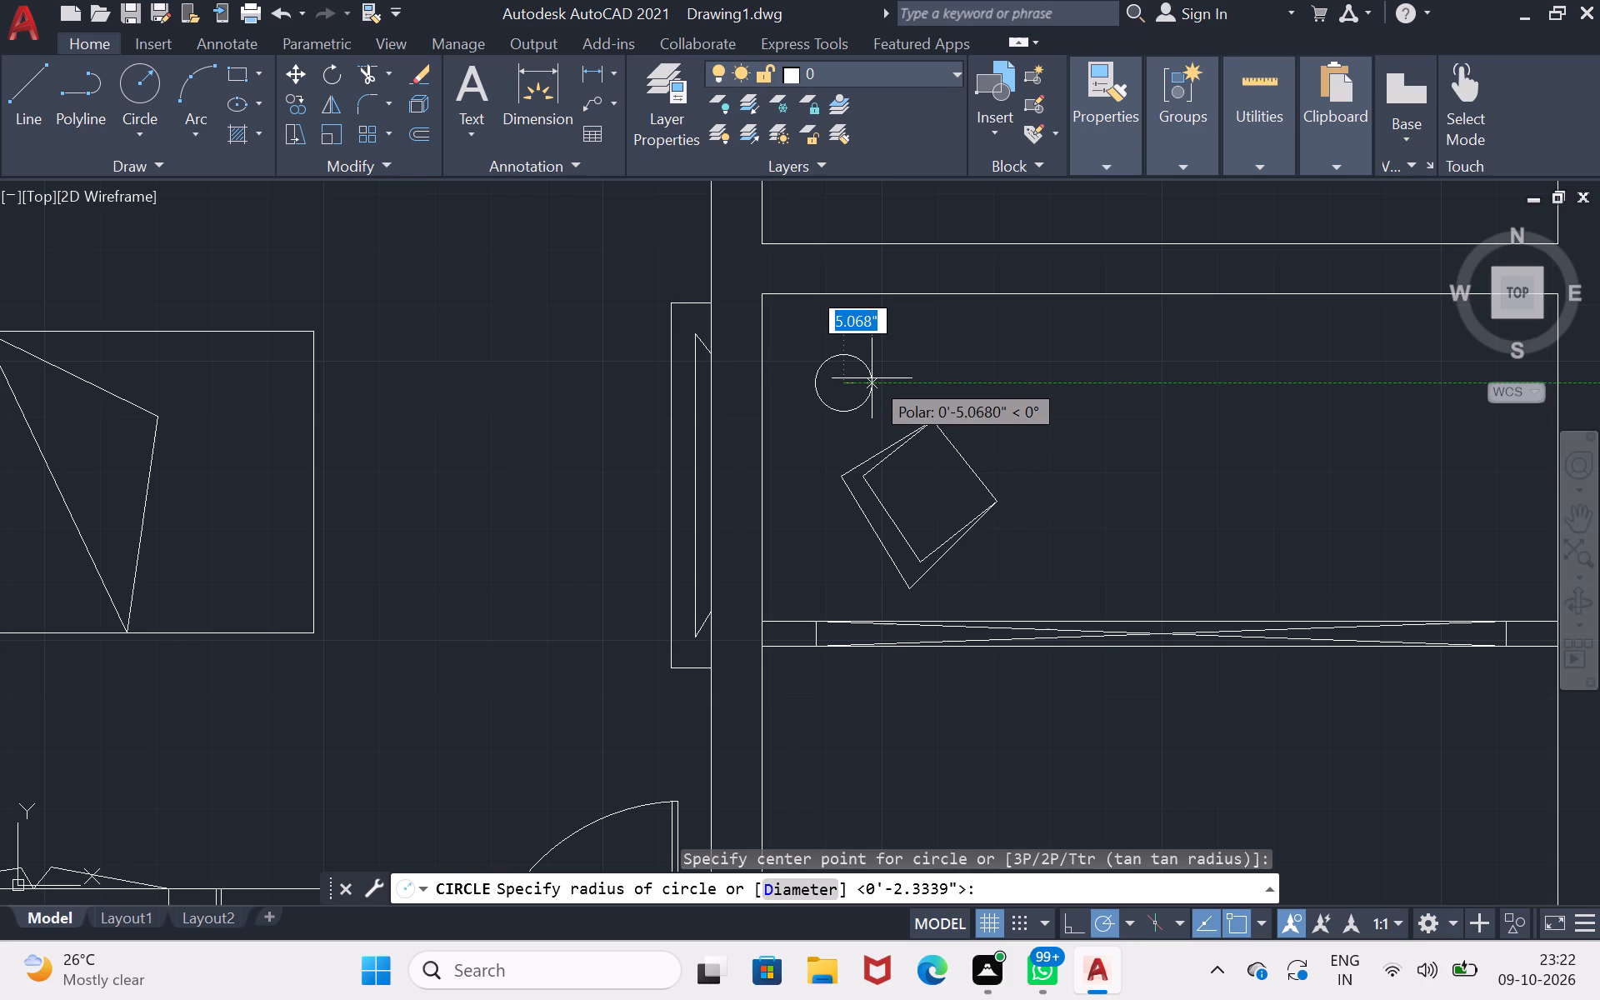
pyautogui.click(874, 371)
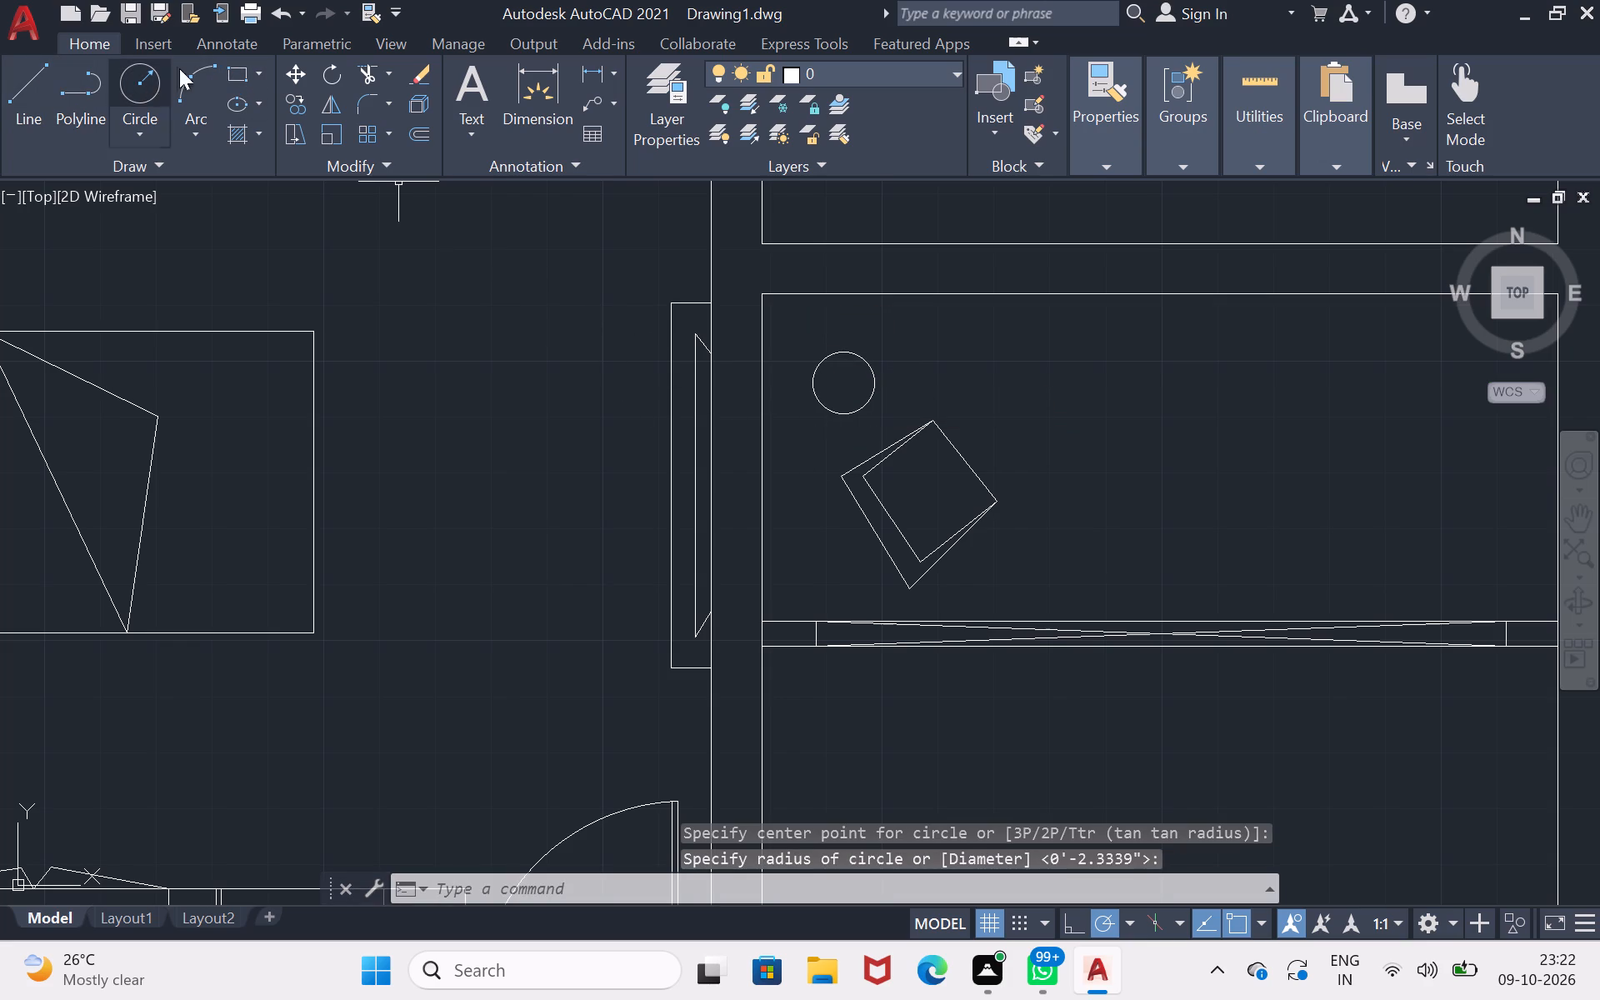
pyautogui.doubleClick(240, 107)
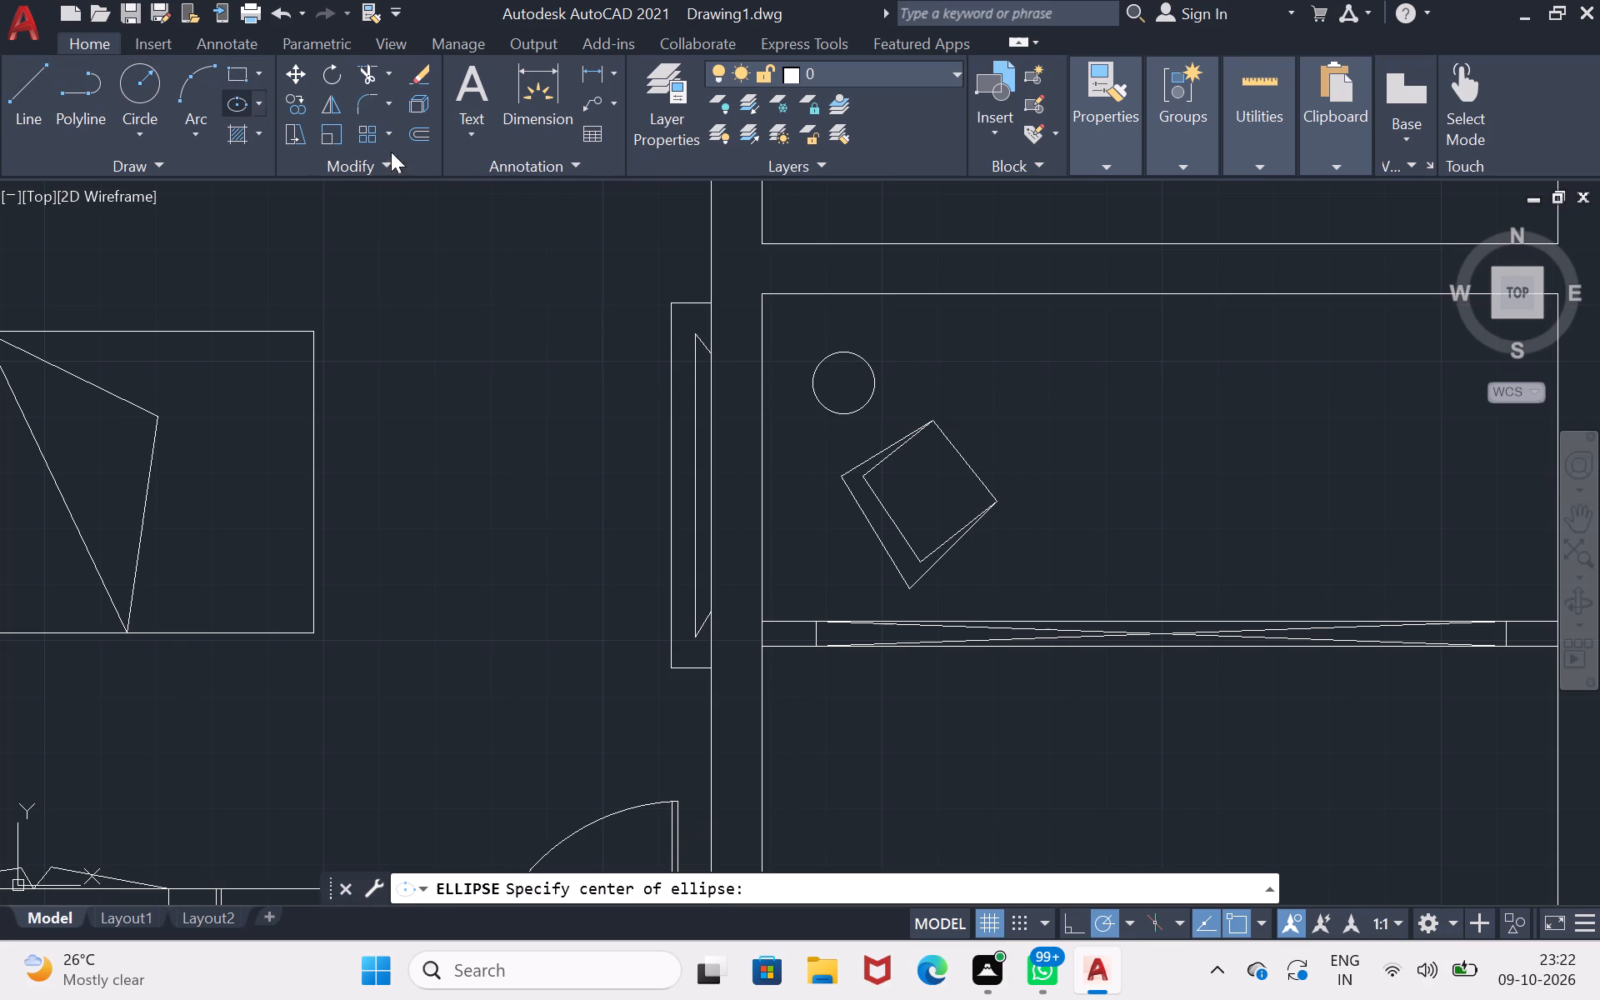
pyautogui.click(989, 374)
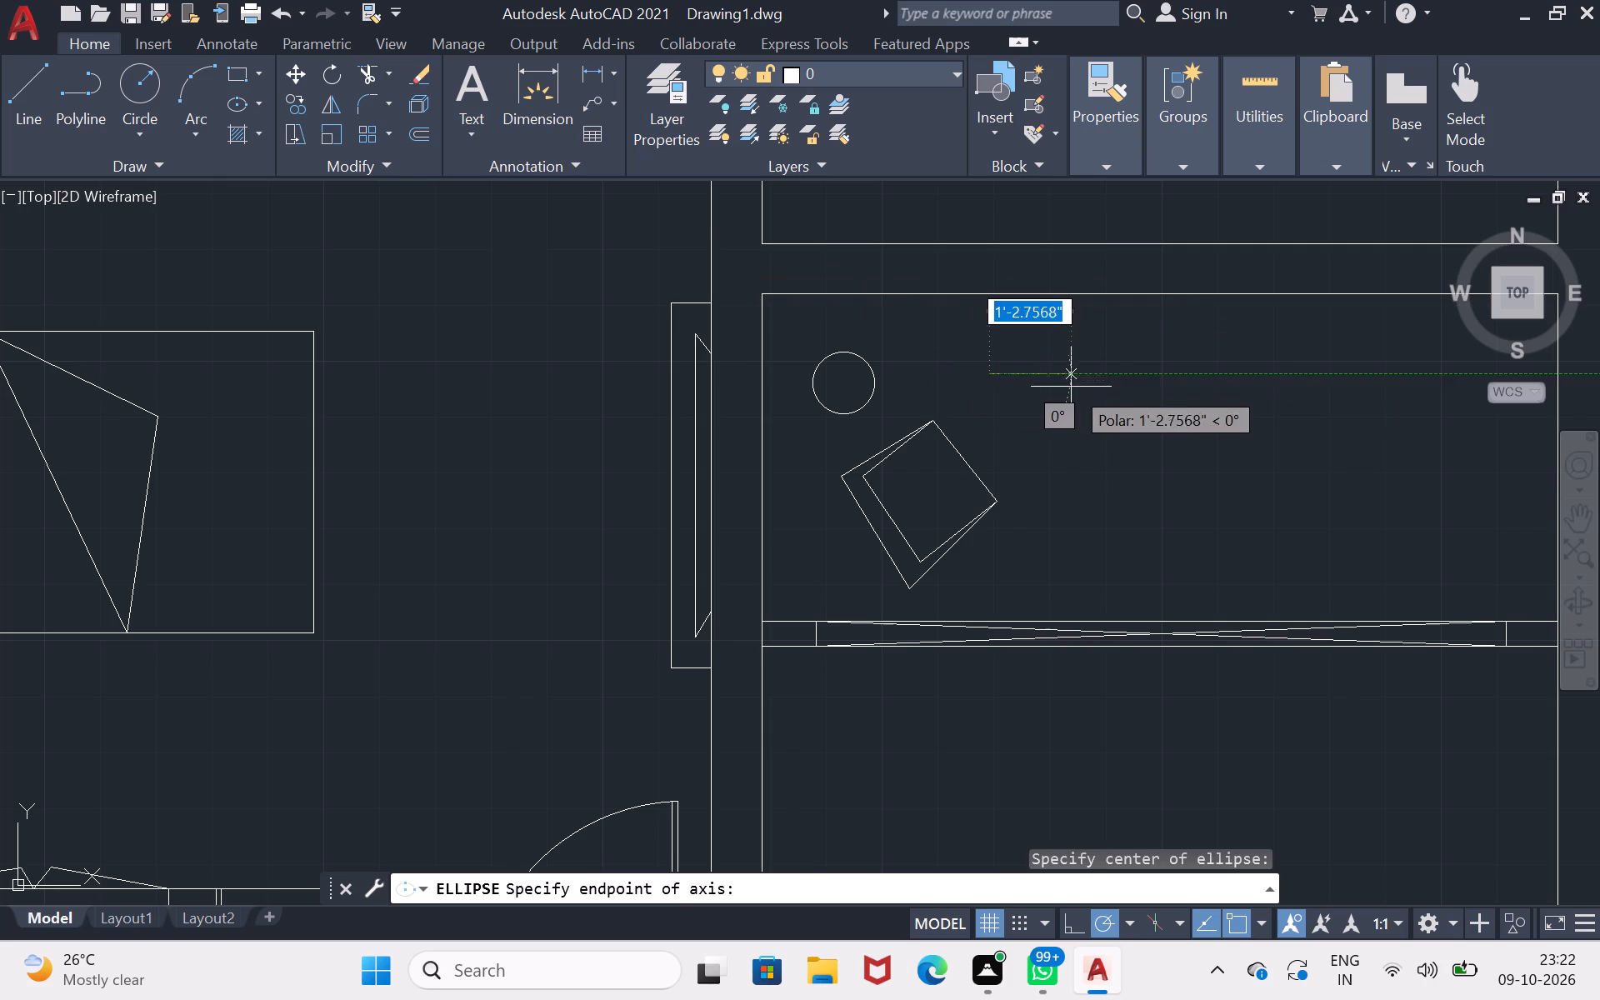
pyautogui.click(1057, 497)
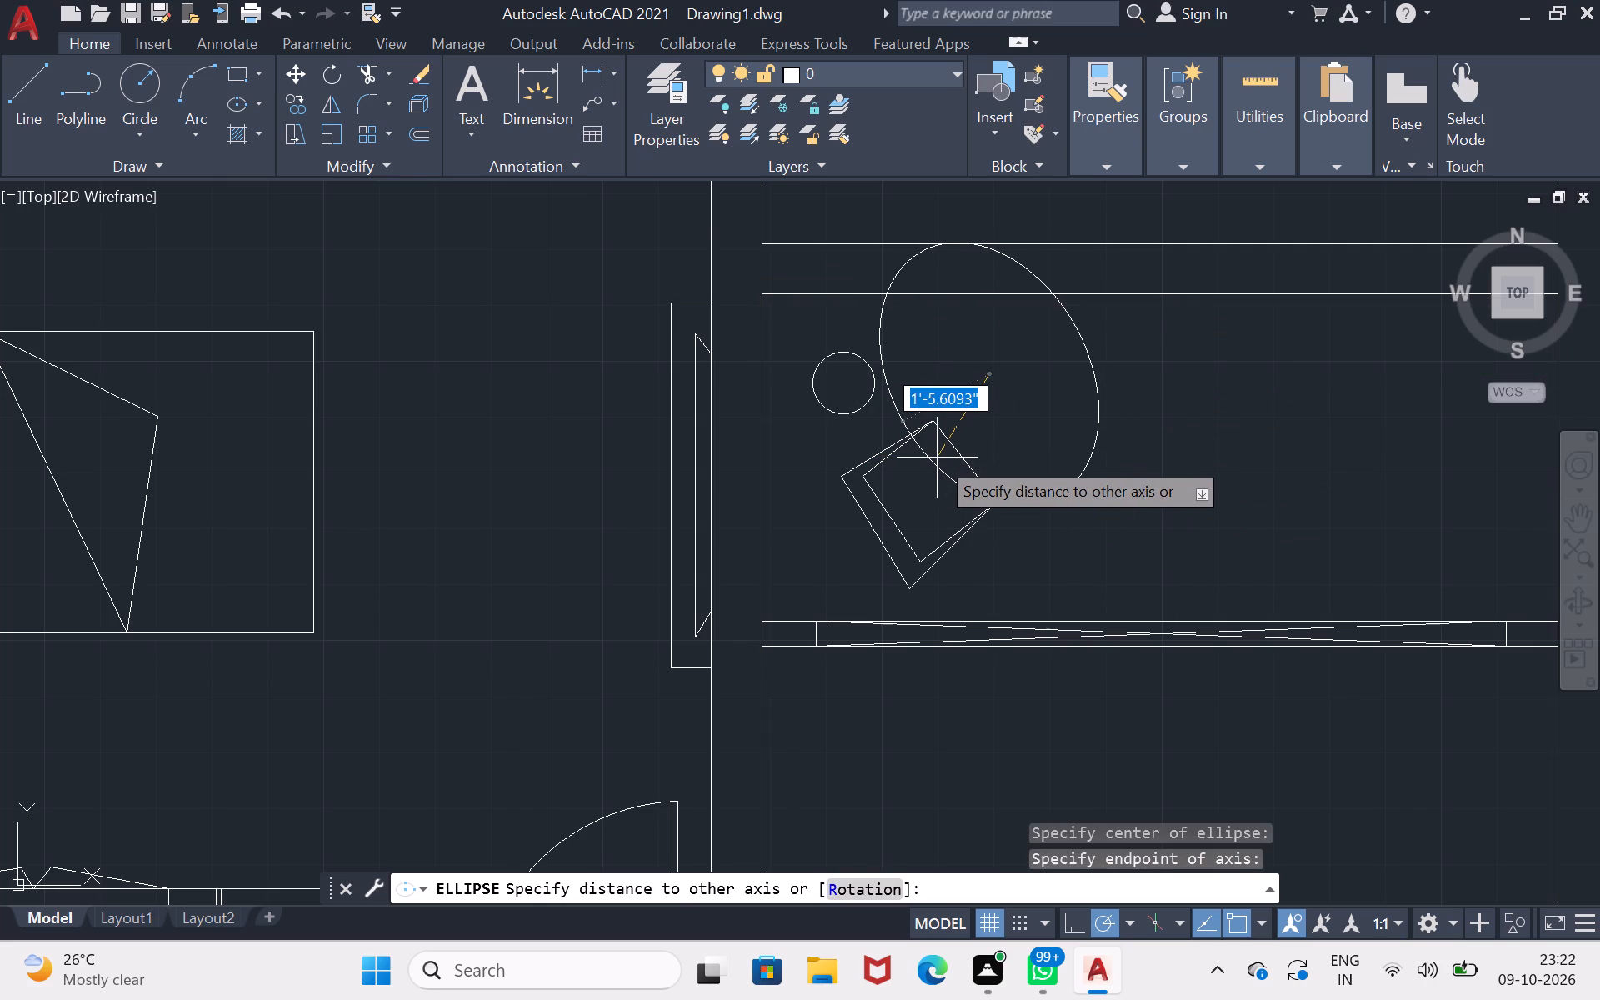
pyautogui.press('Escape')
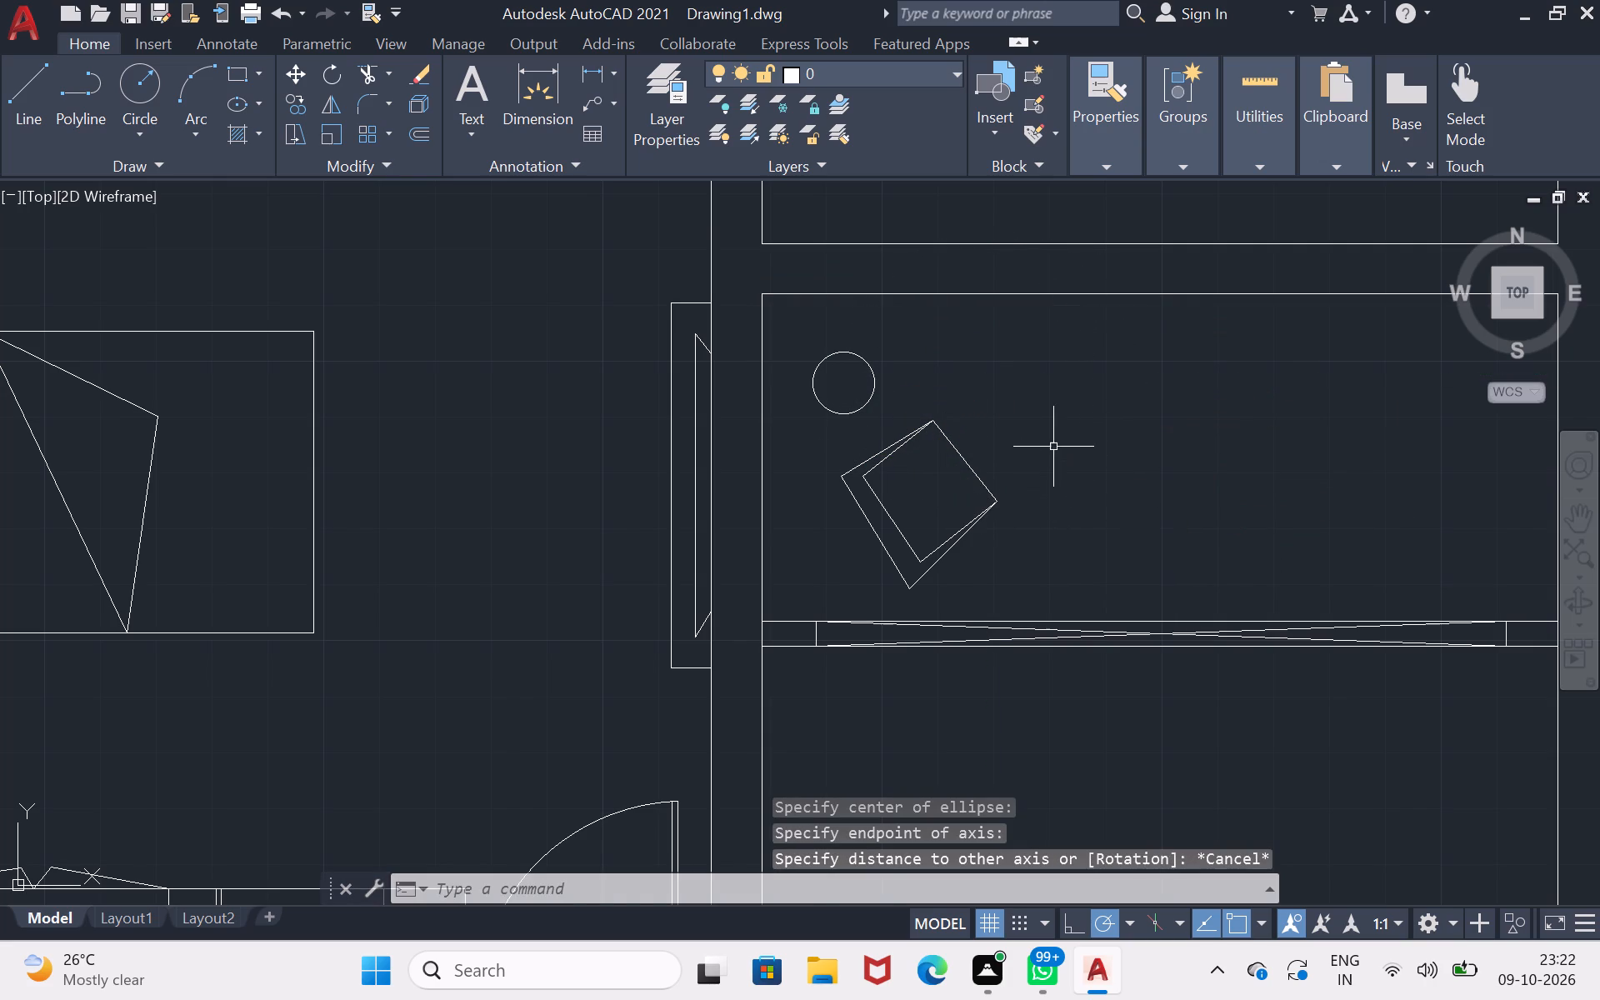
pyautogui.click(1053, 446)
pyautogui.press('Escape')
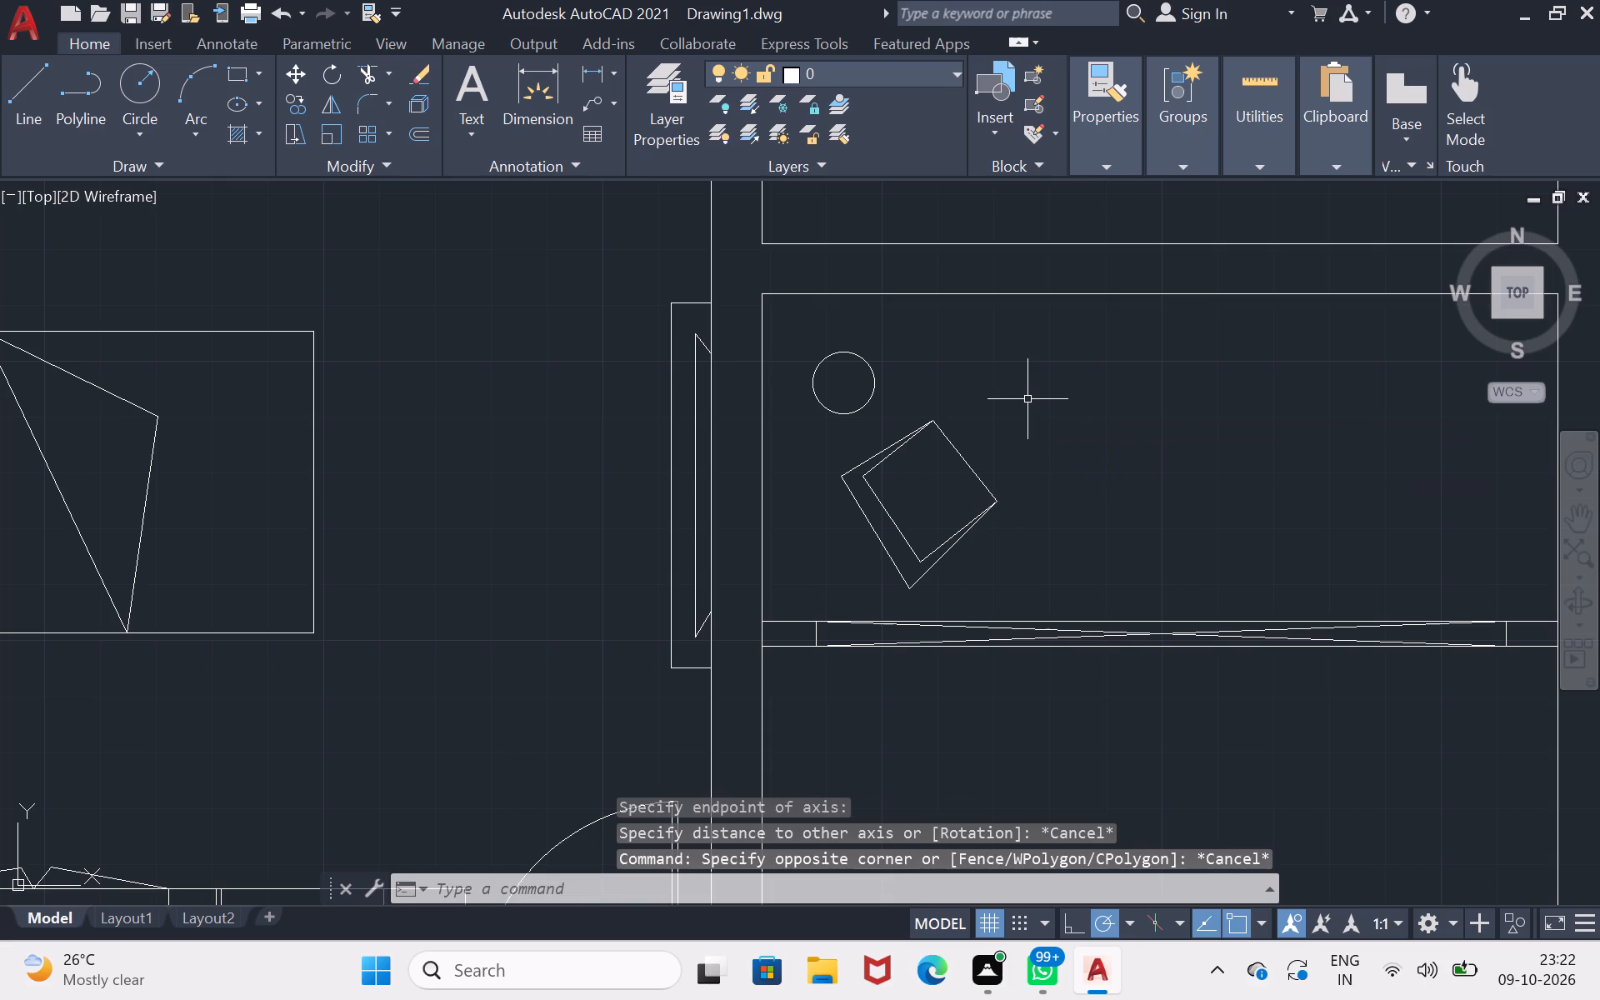
# Draw a narrow tilted ellipse just northeast of the seat's north corner, with a long half-axis of about 9".
pyautogui.press('Return')
pyautogui.press('Return')
pyautogui.click(979, 380)
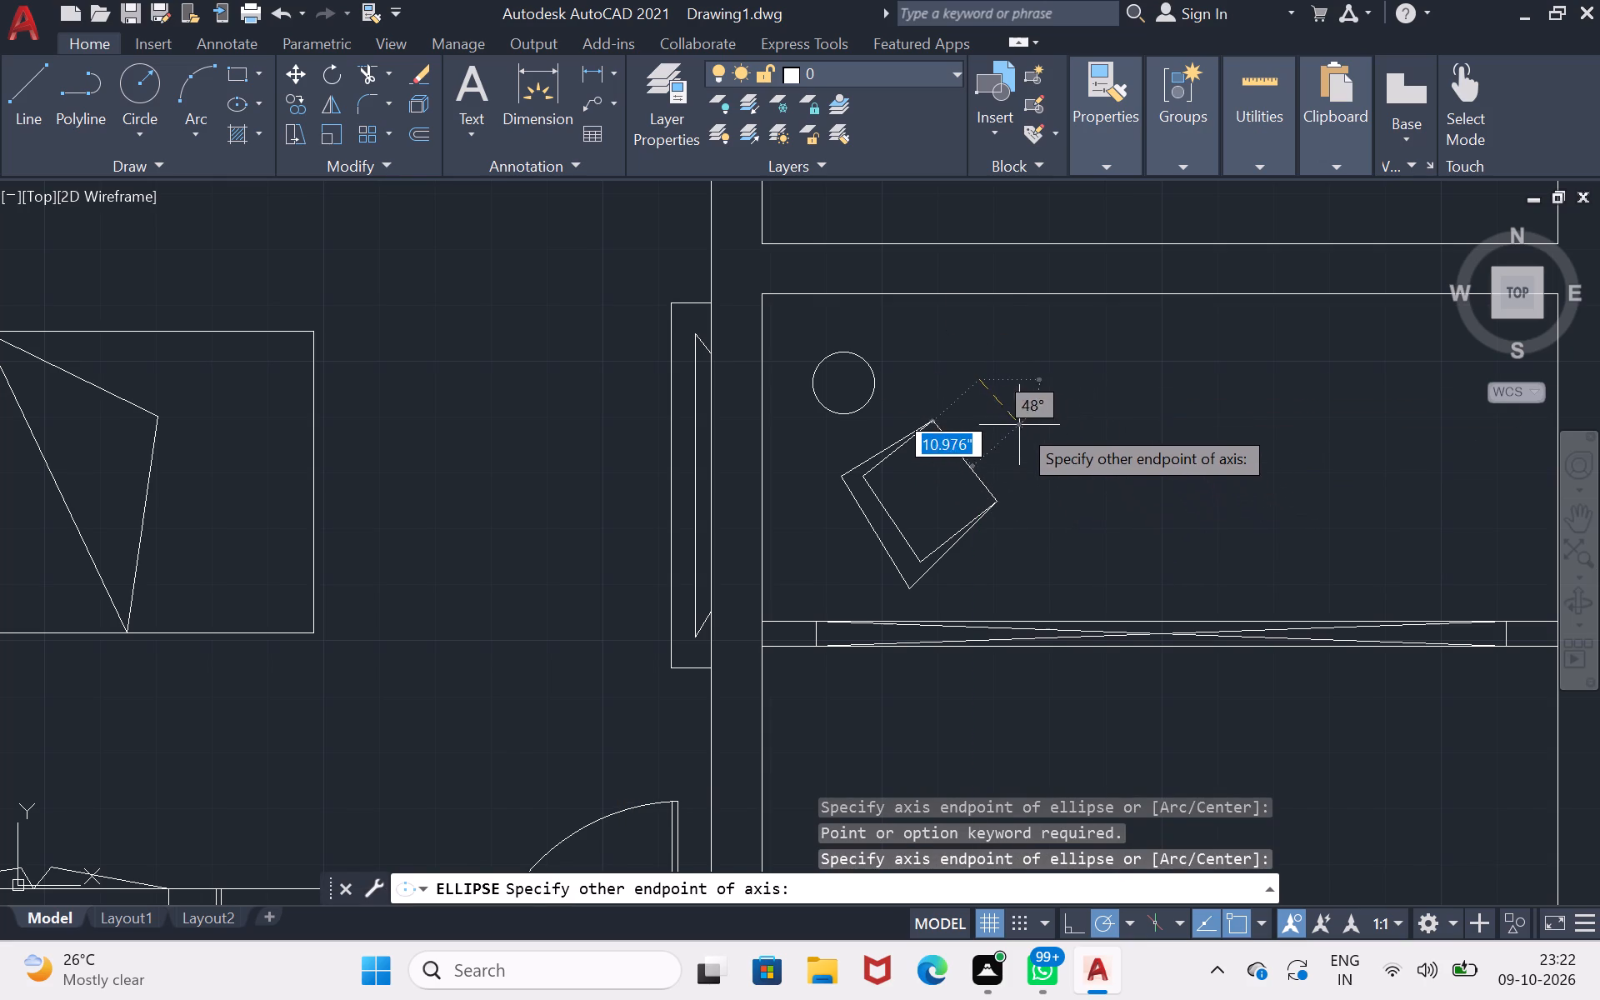
pyautogui.doubleClick(1009, 407)
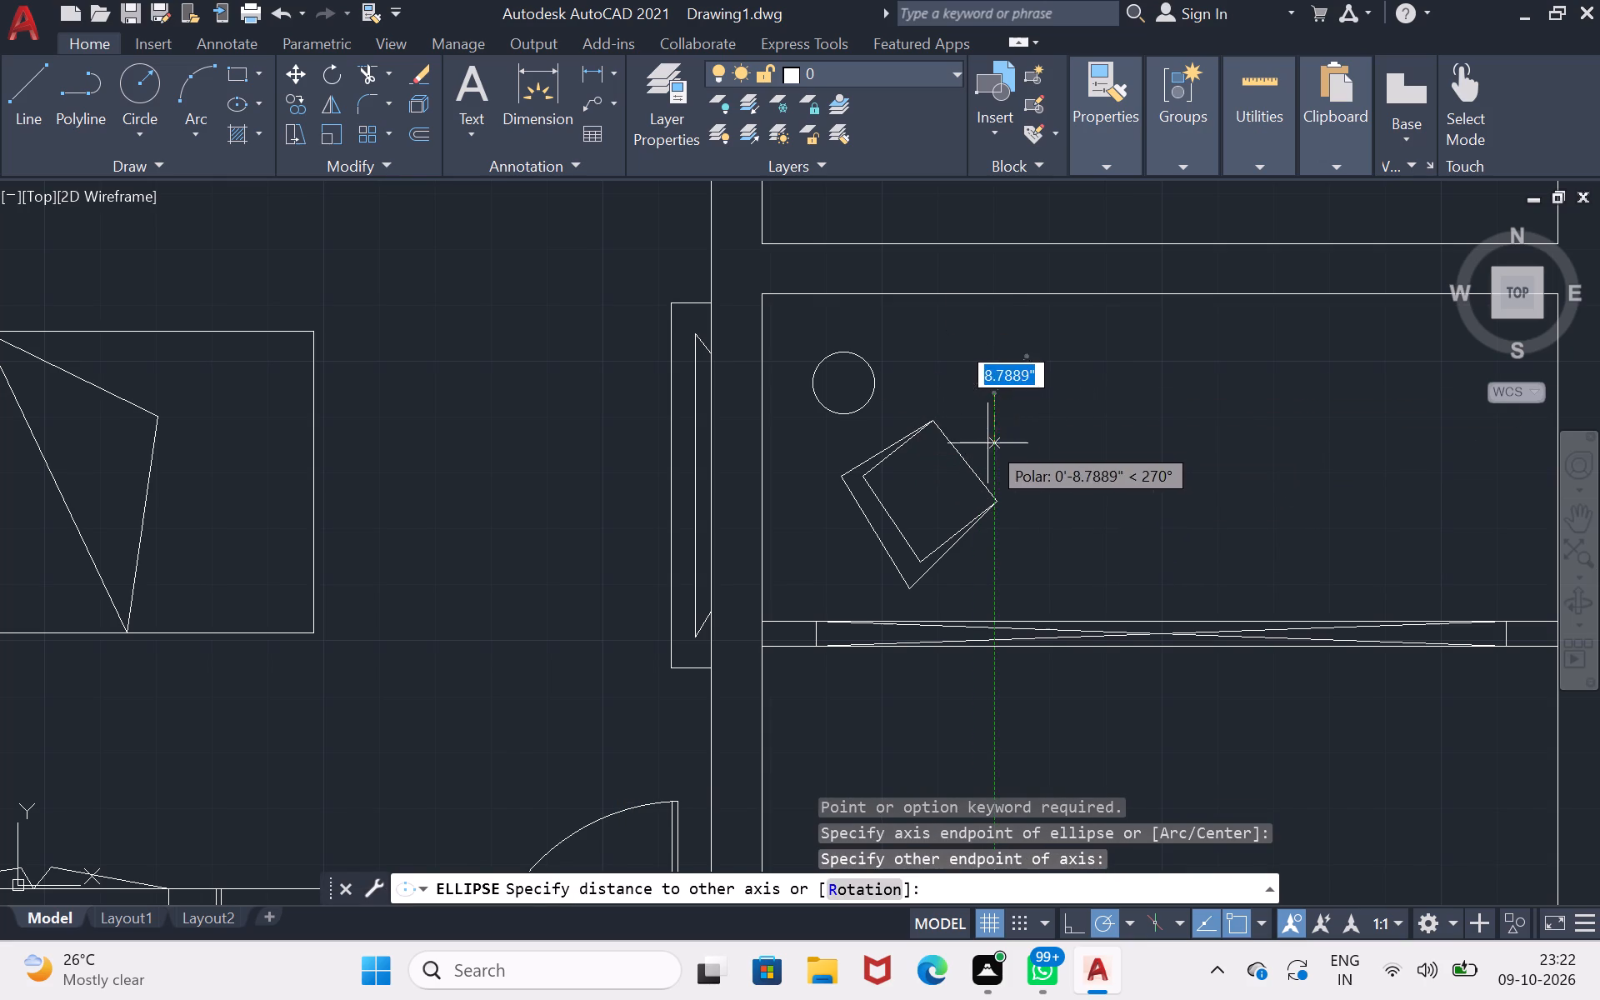
pyautogui.click(991, 444)
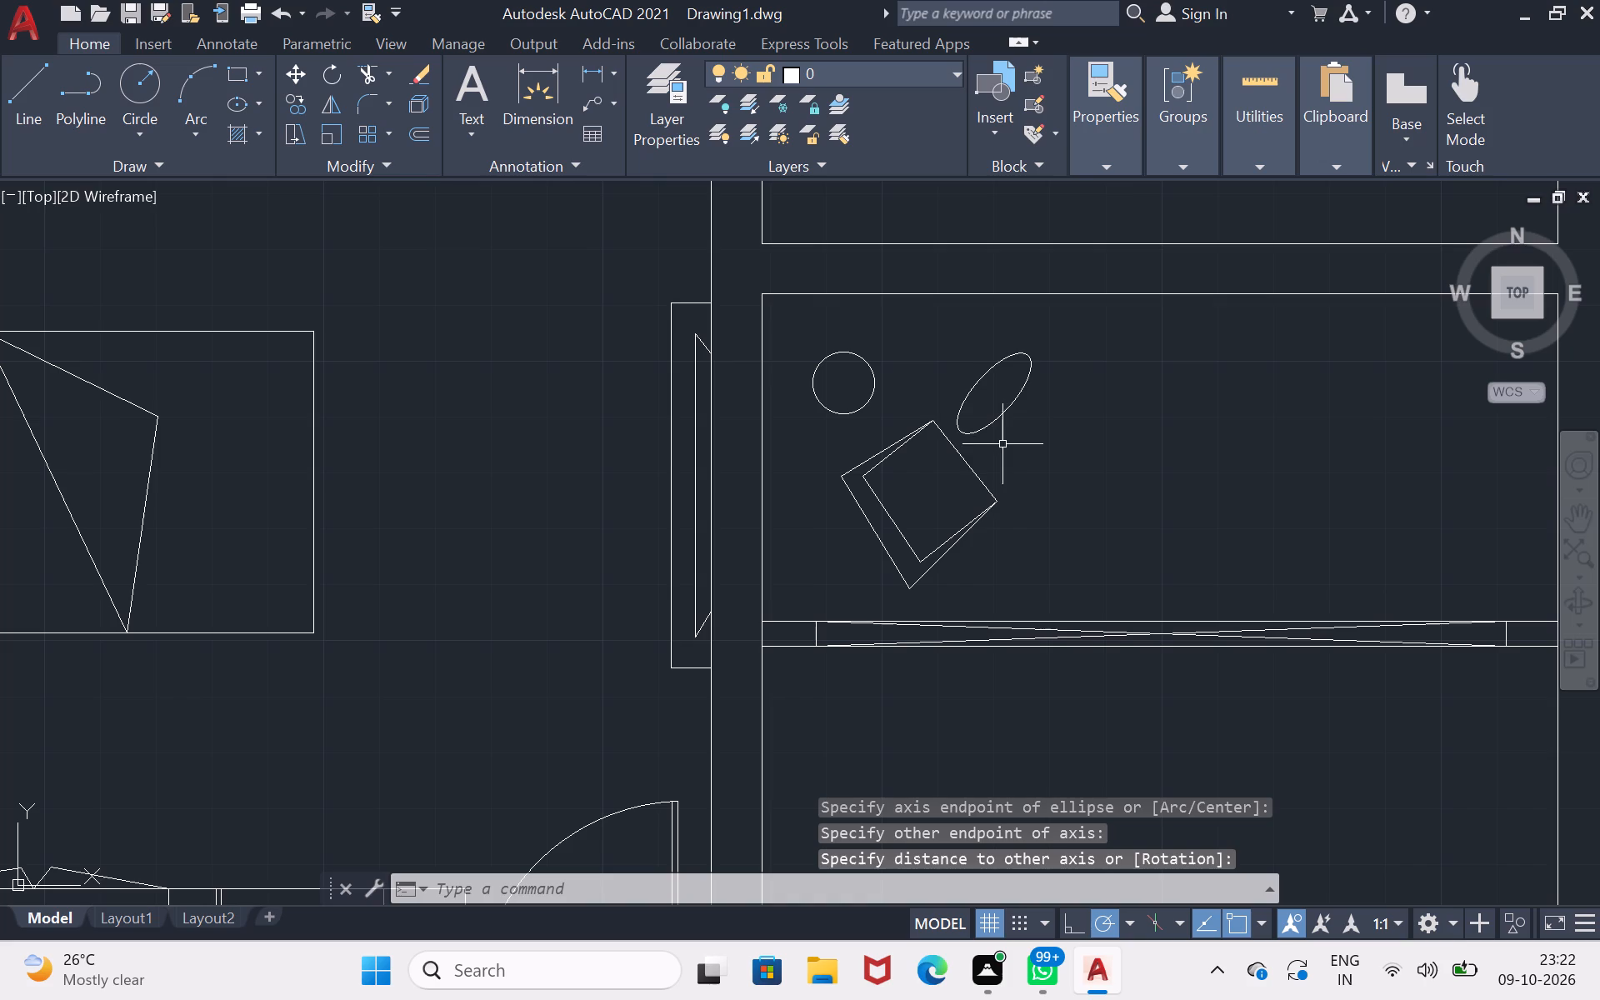
# Rotate the ellipse counterclockwise about its southwest end so that its long axis leans northwest.
pyautogui.click(963, 431)
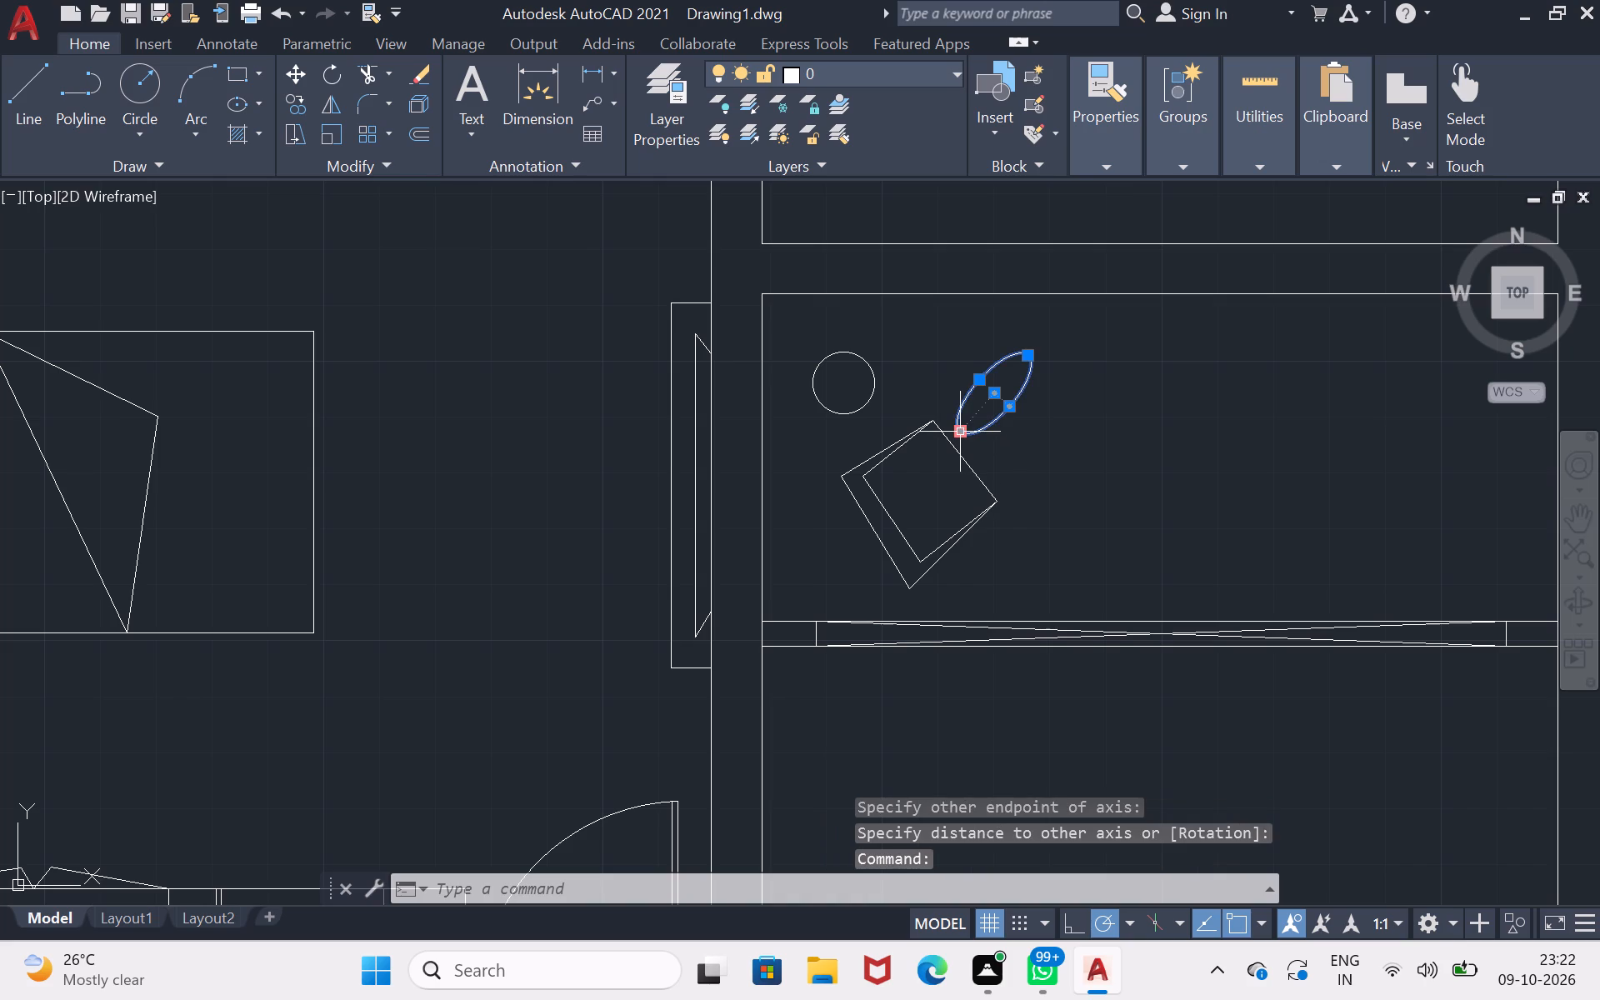
pyautogui.write('ro')
pyautogui.press('Return')
pyautogui.click(963, 431)
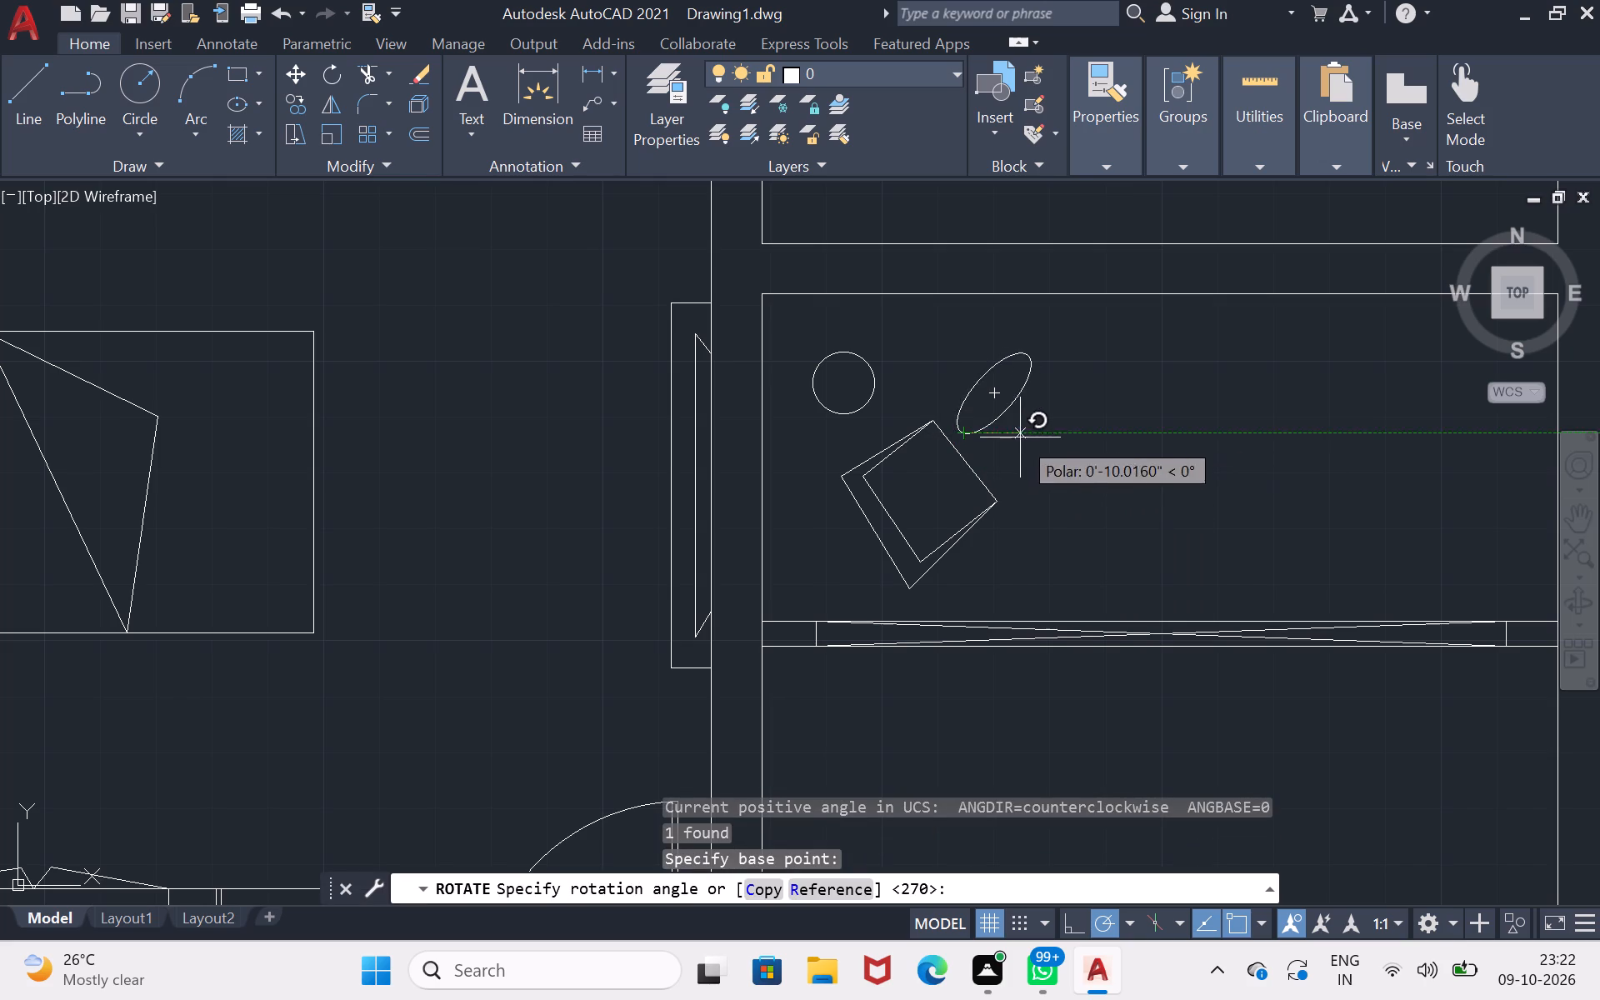
pyautogui.click(1003, 373)
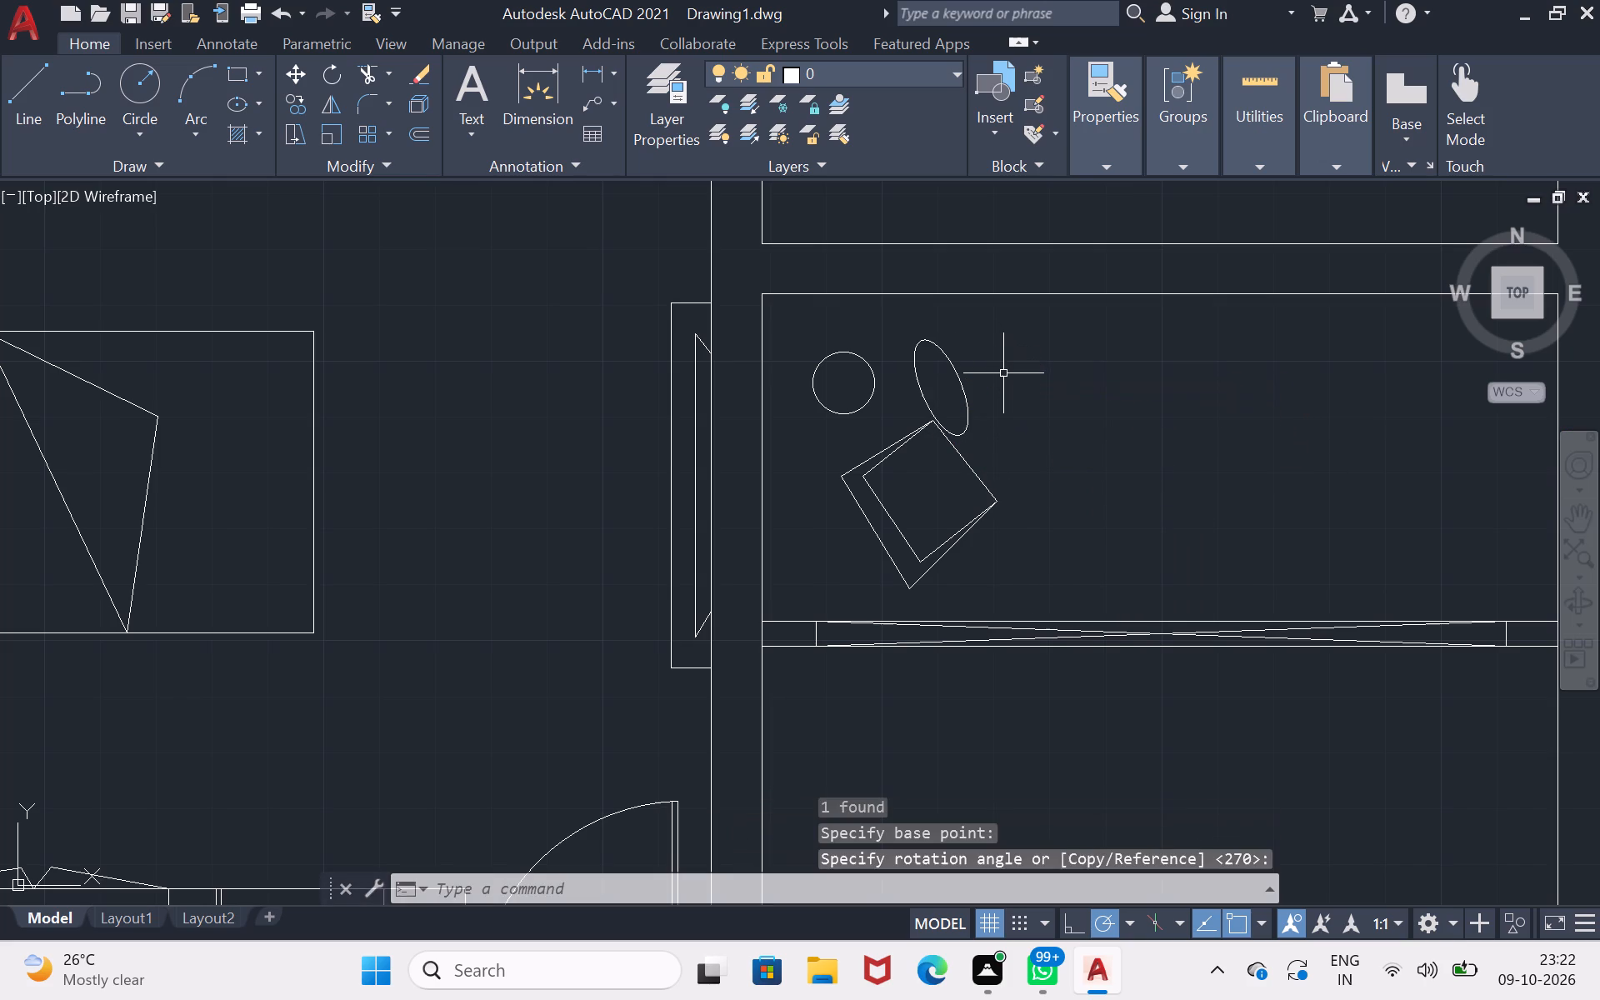
# Move the ellipse a short distance southeast so it stands beside the seat's northeast edge, clear of the seat outline.
pyautogui.click(965, 394)
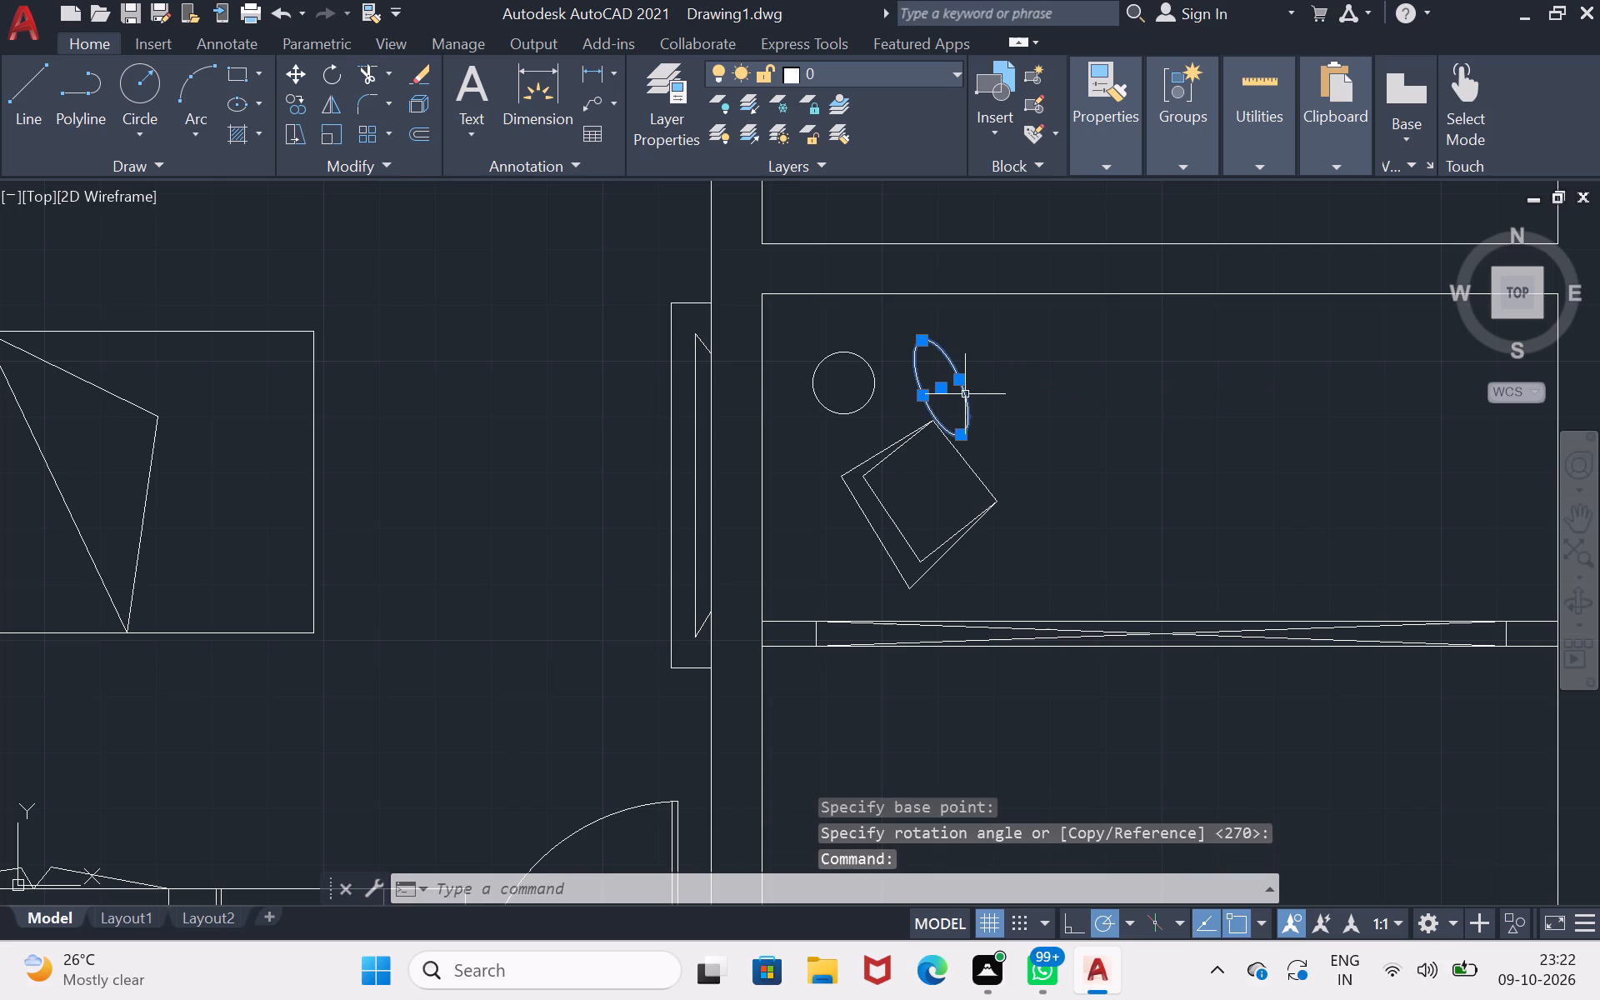
pyautogui.press('m')
pyautogui.press('Return')
pyautogui.click(965, 394)
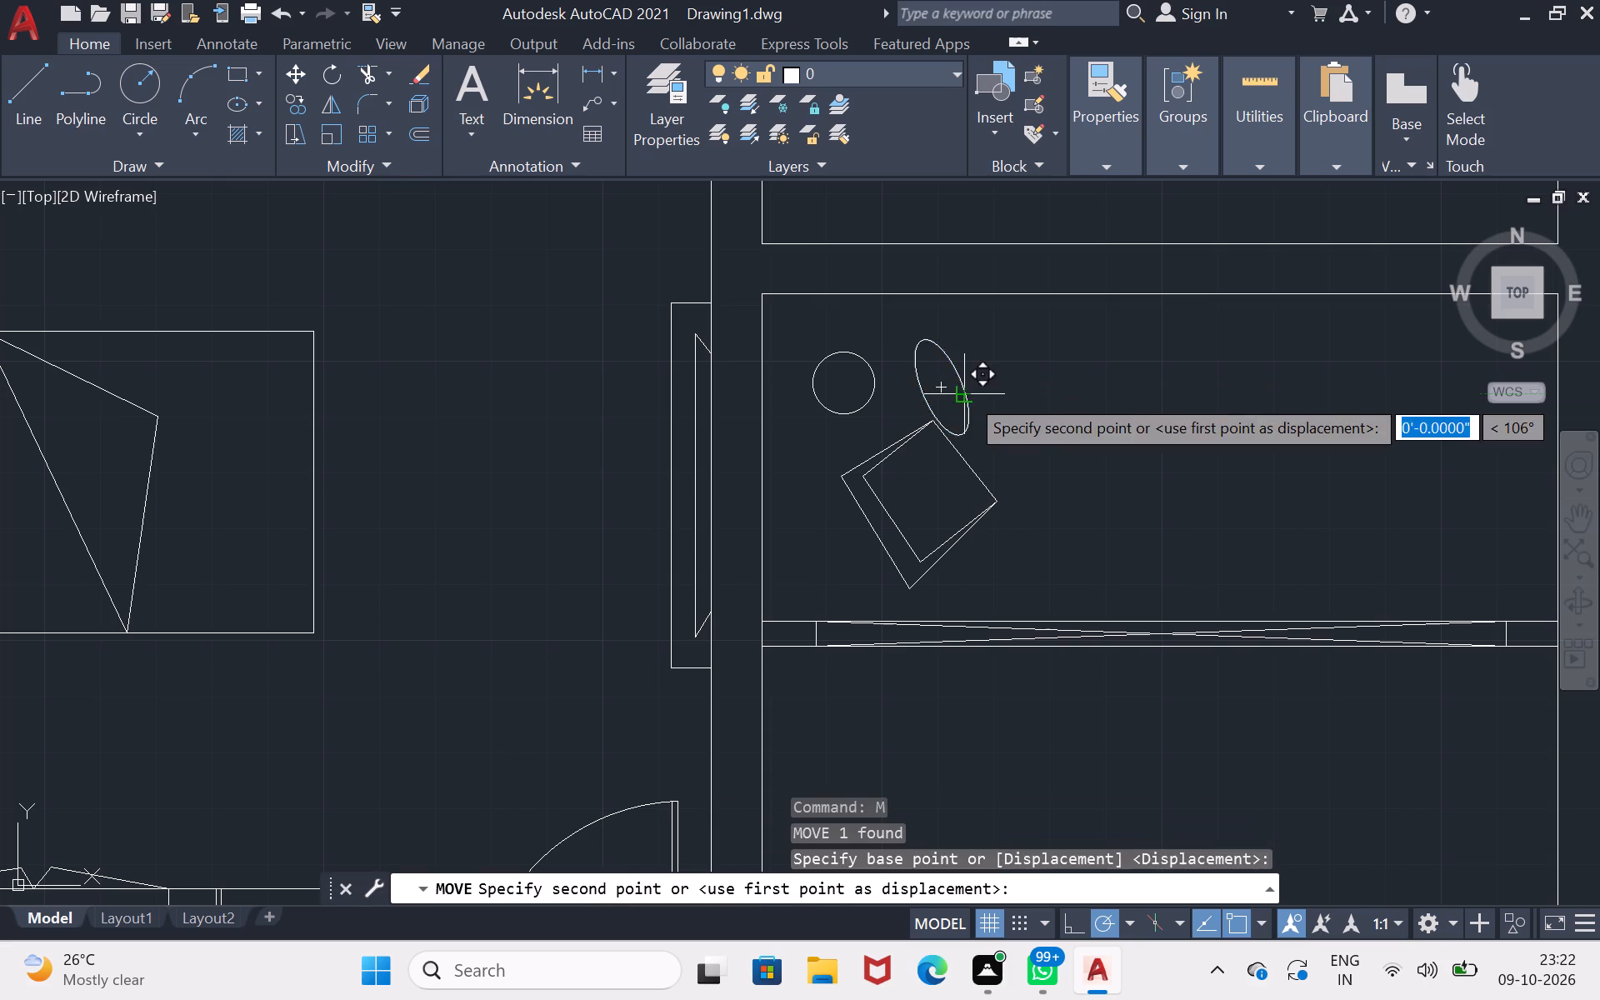
pyautogui.click(1034, 437)
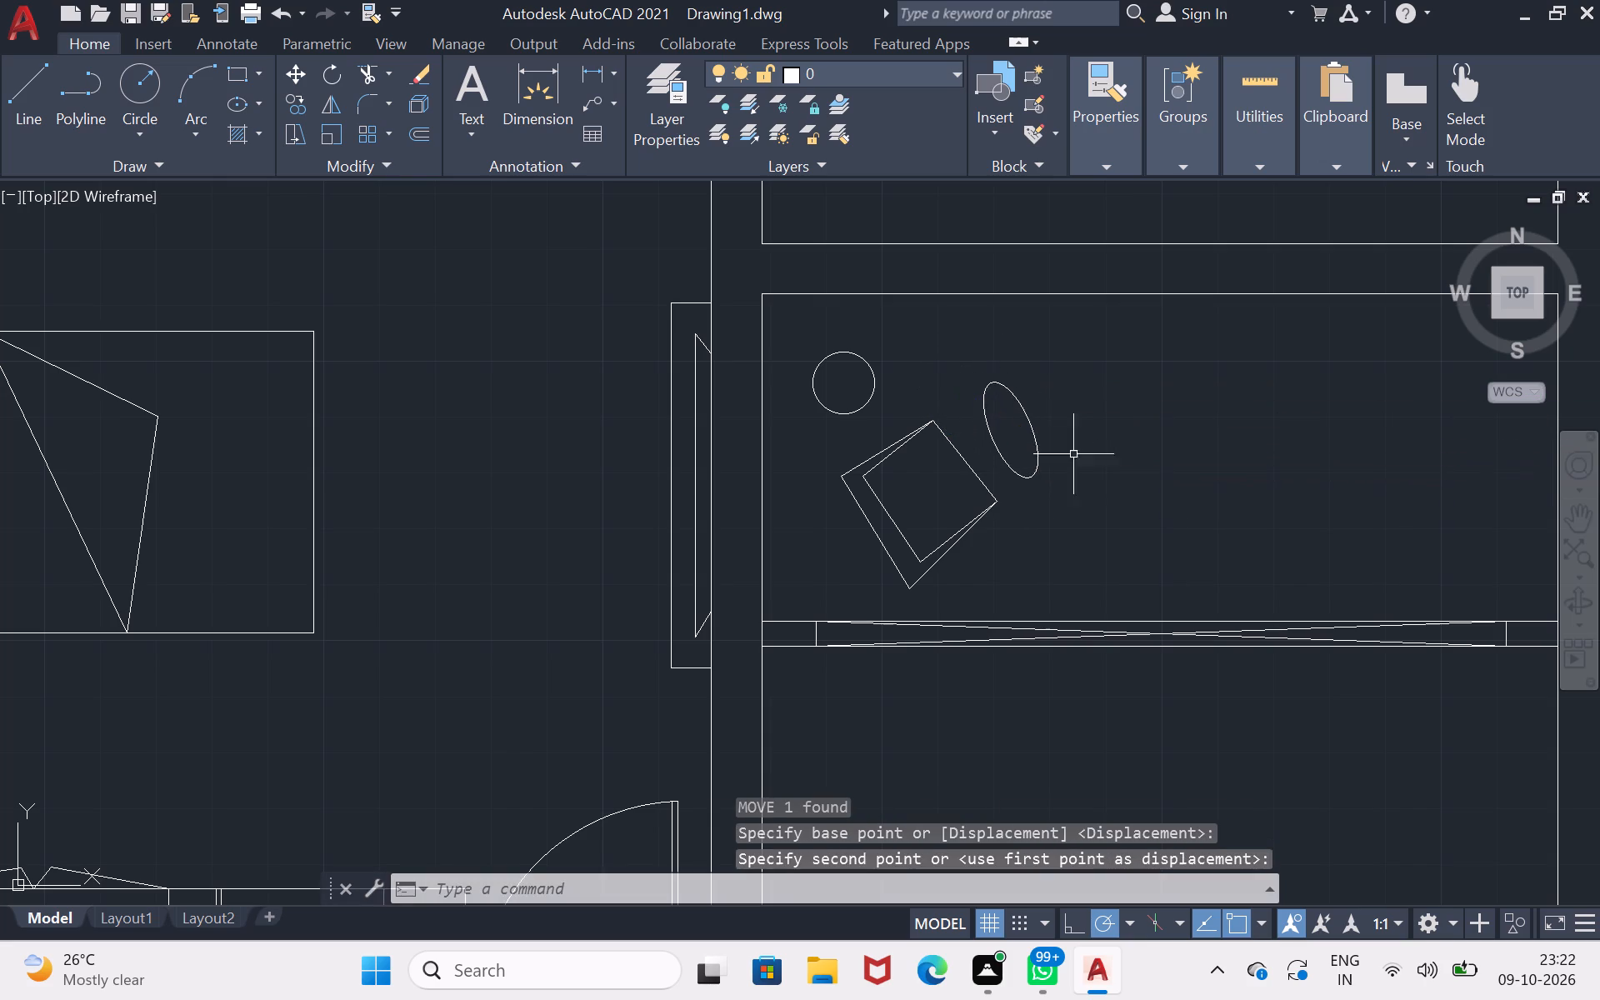
pyautogui.scroll(-2, 1175, 517)
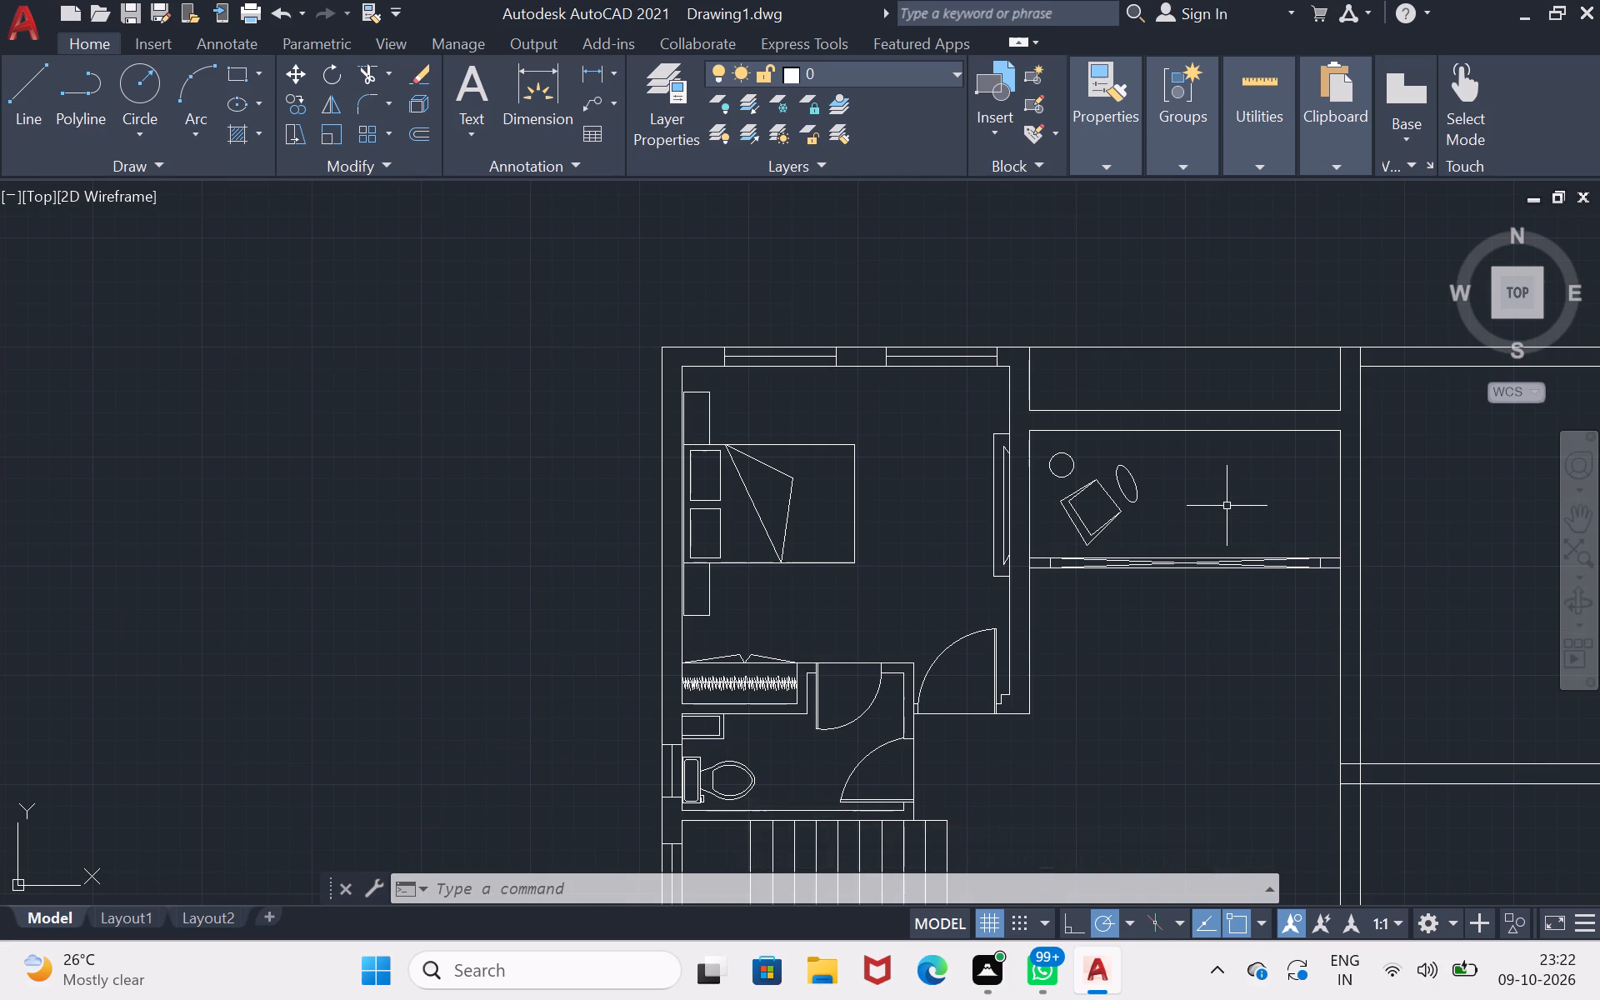
pyautogui.scroll(-1, 1286, 497)
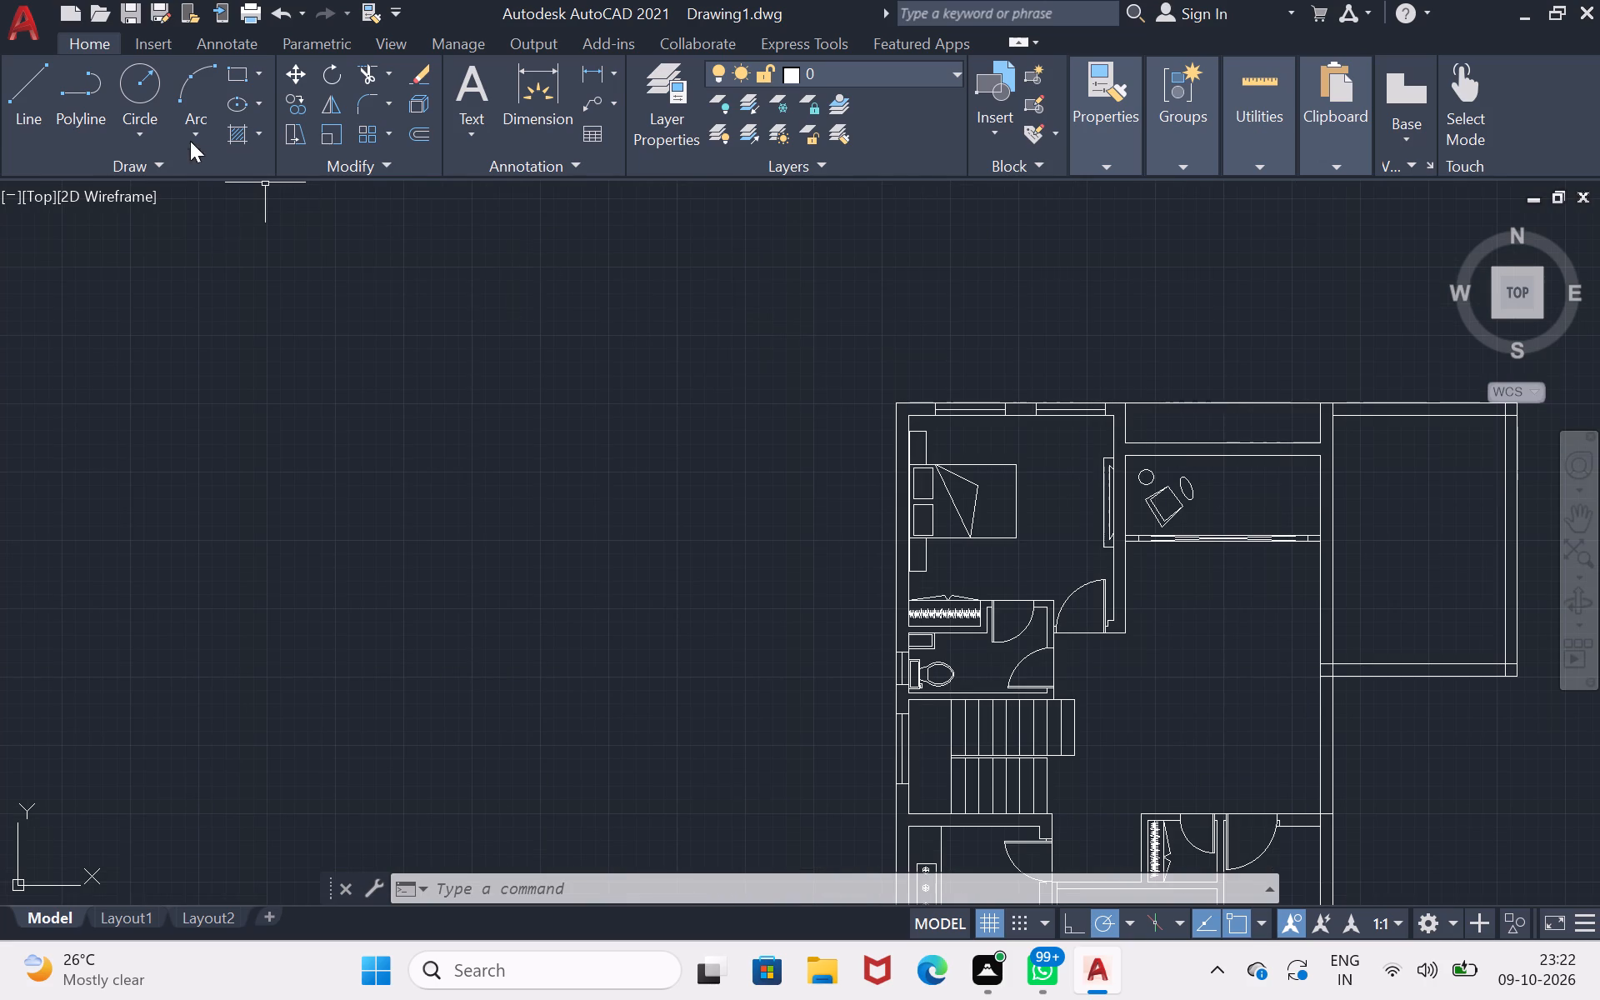
# Draw two short 9" jamb lines across the furnished space's north wall, one near its east end and one near its west end.
pyautogui.click(30, 125)
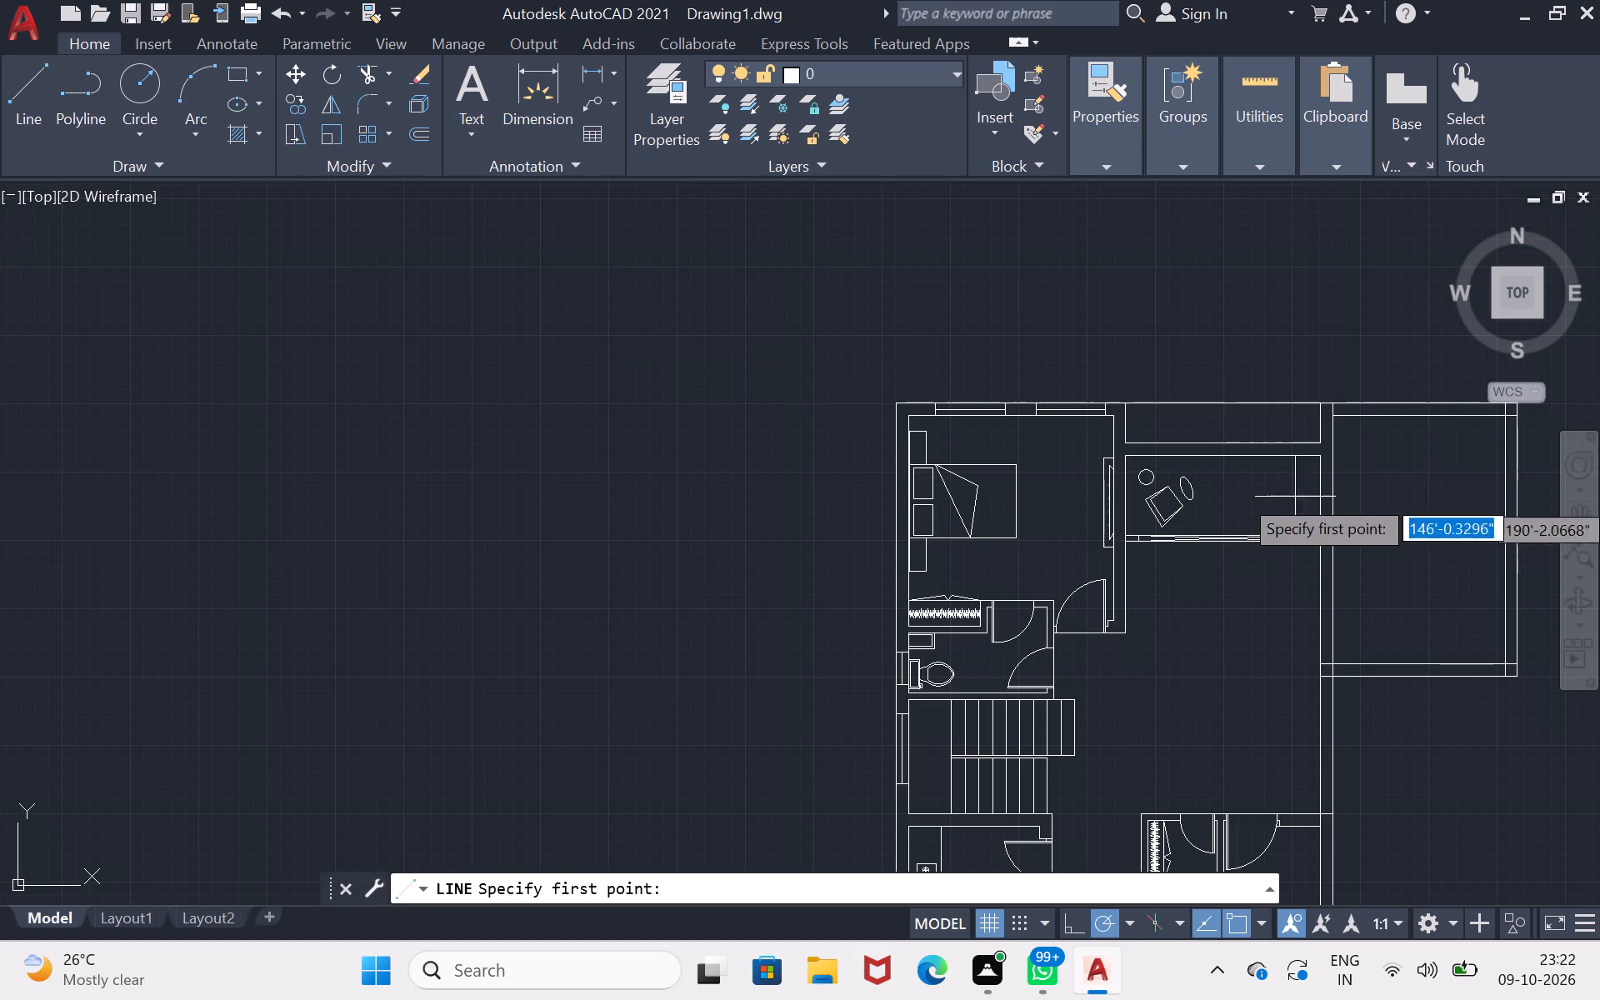
pyautogui.scroll(1, 1170, 454)
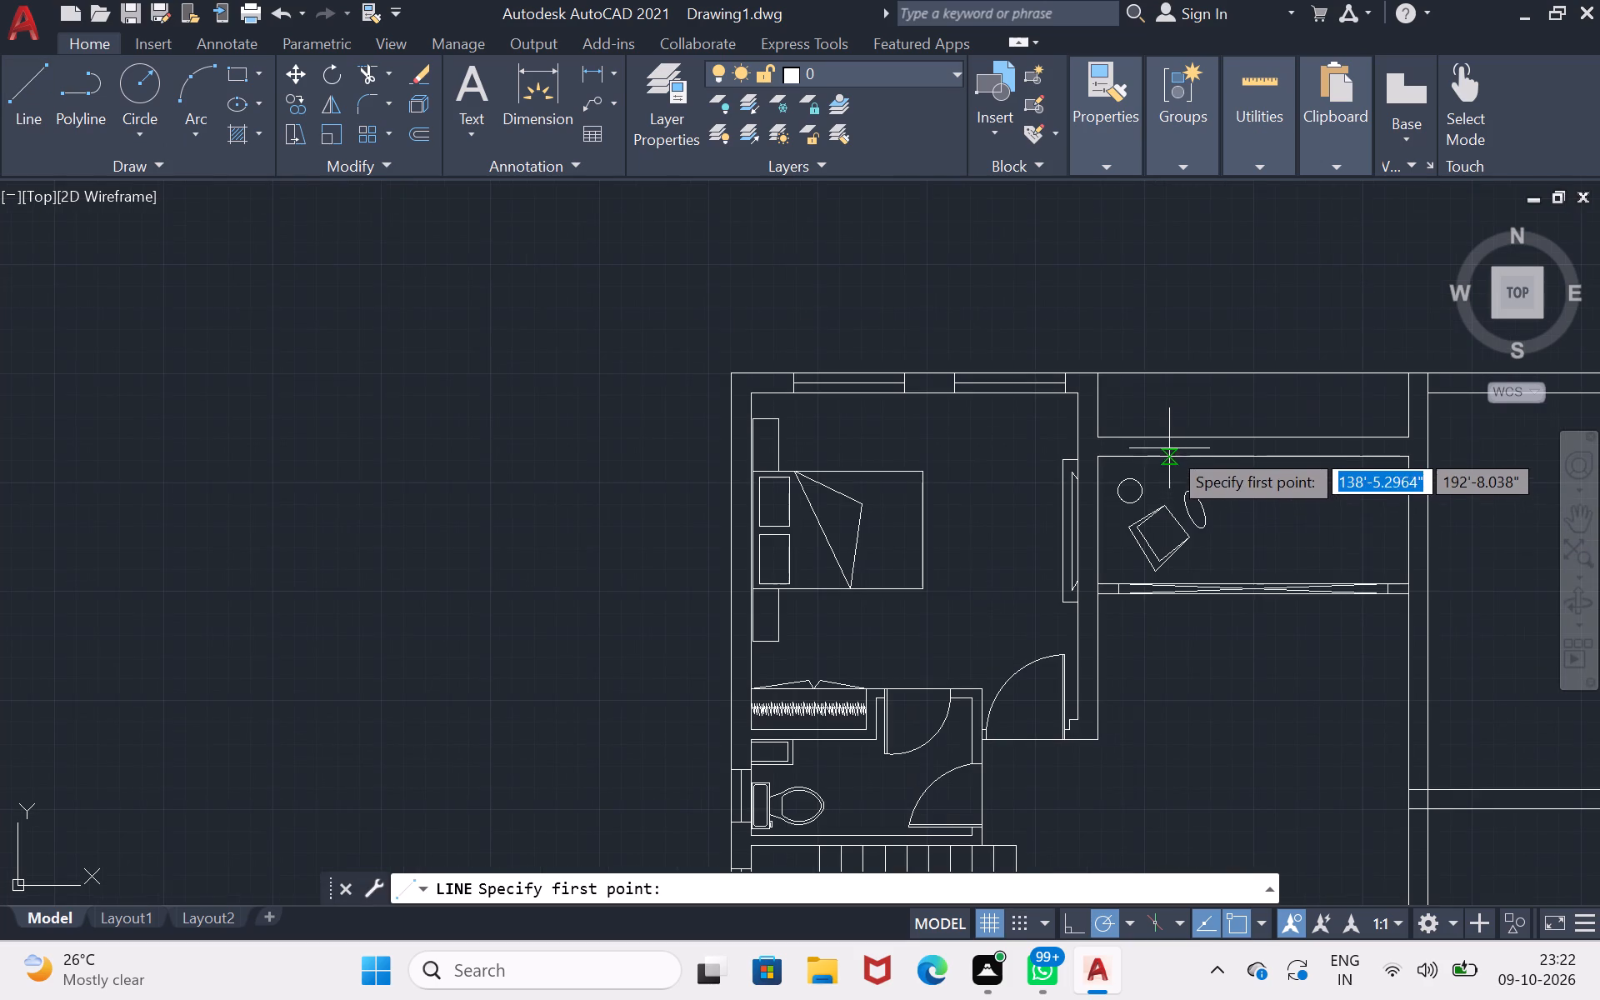
pyautogui.scroll(2, 1211, 468)
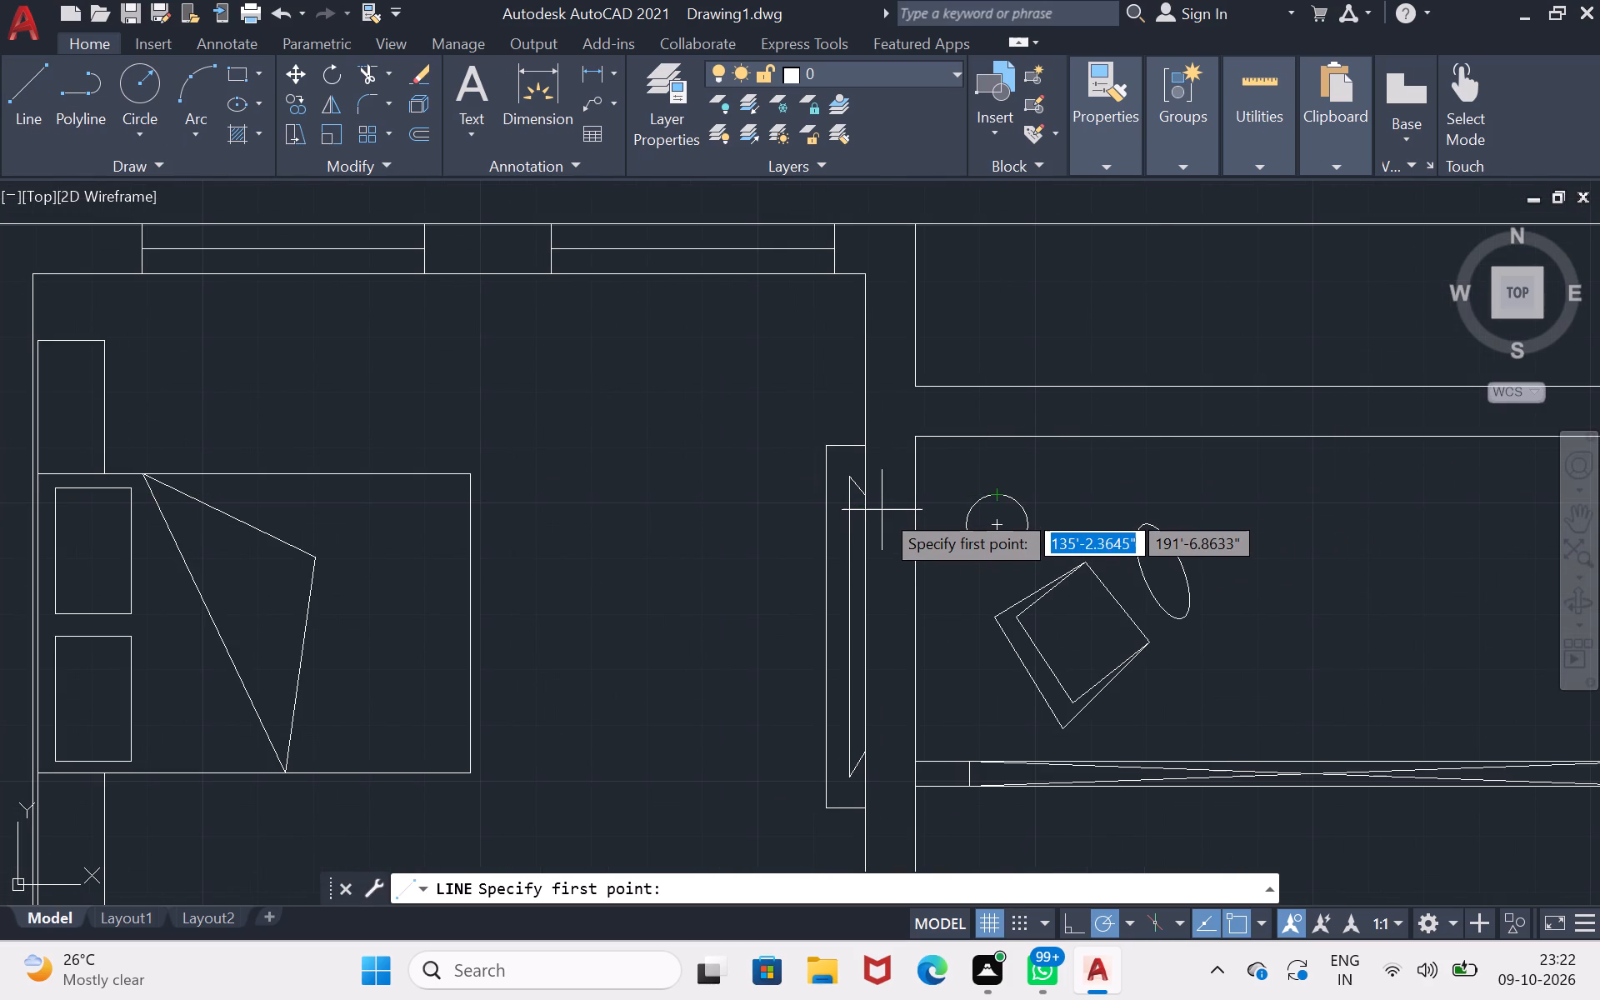
pyautogui.scroll(-2, 1310, 501)
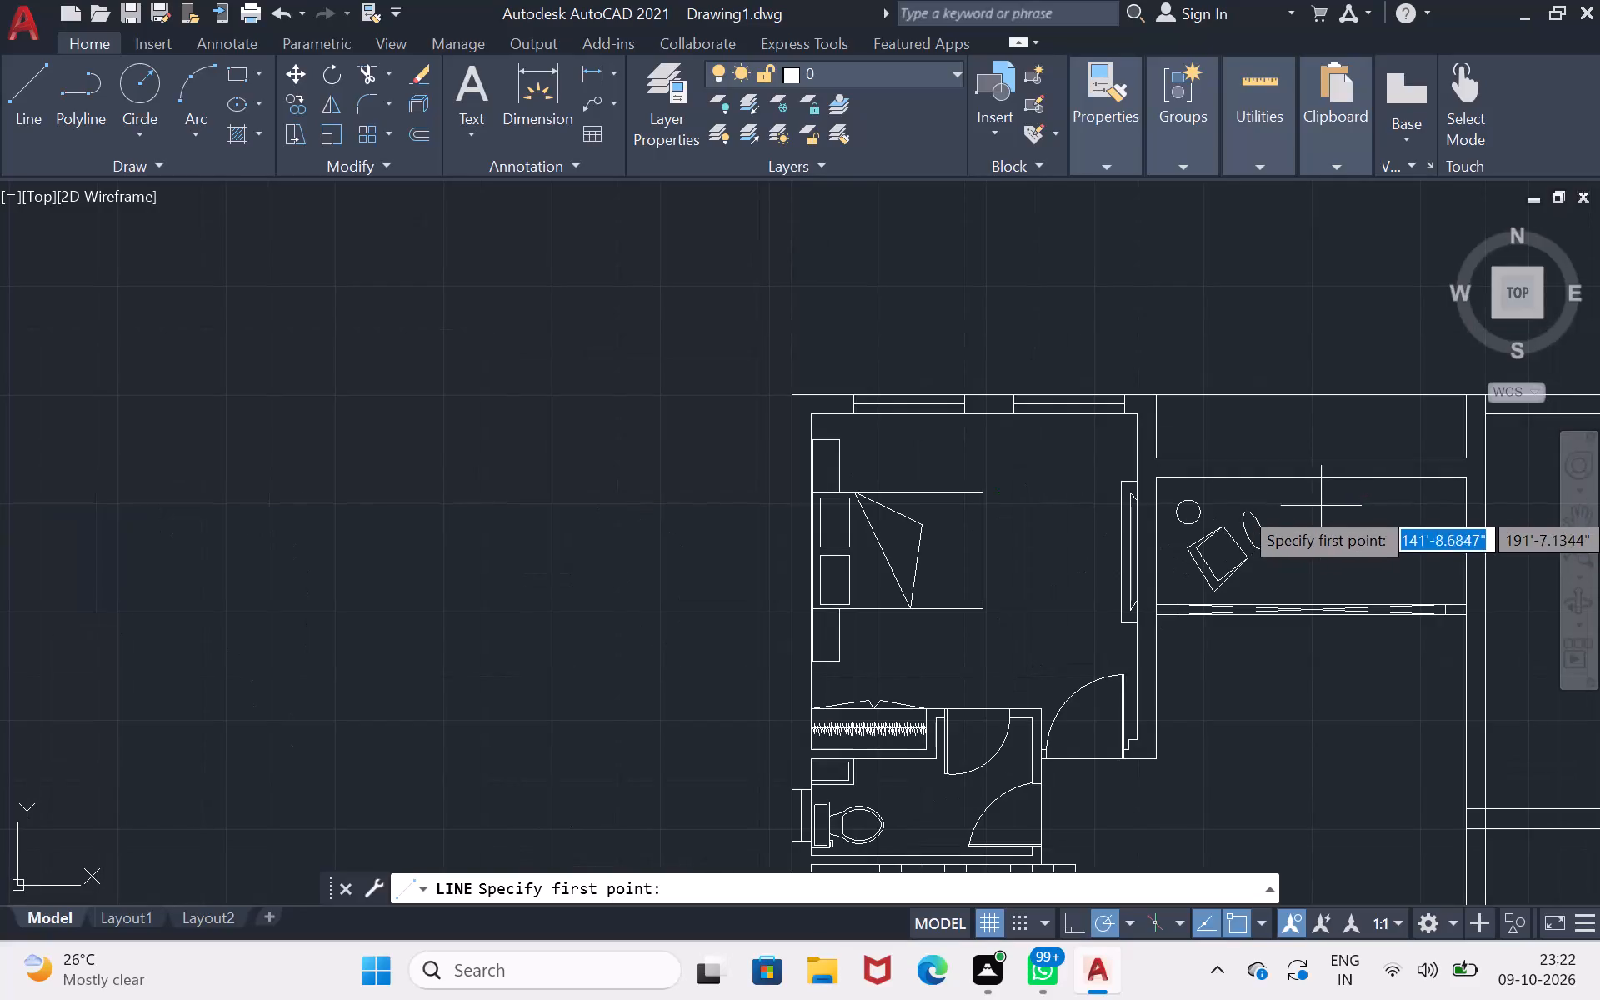
pyautogui.scroll(1, 1445, 494)
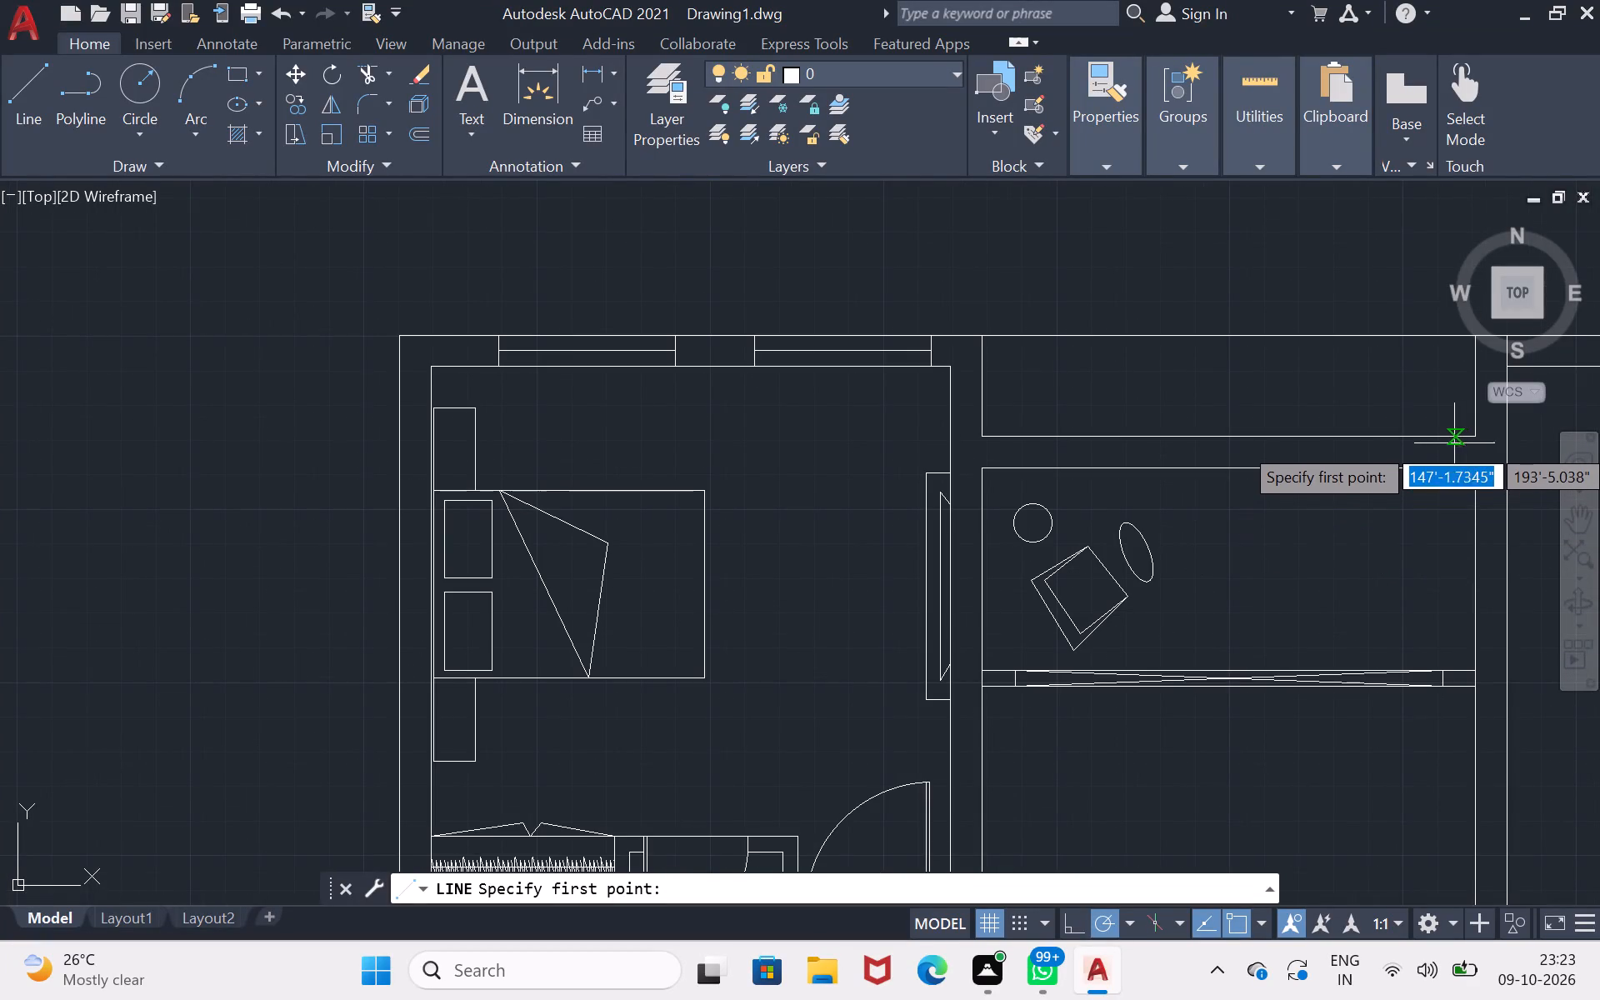
pyautogui.click(1439, 444)
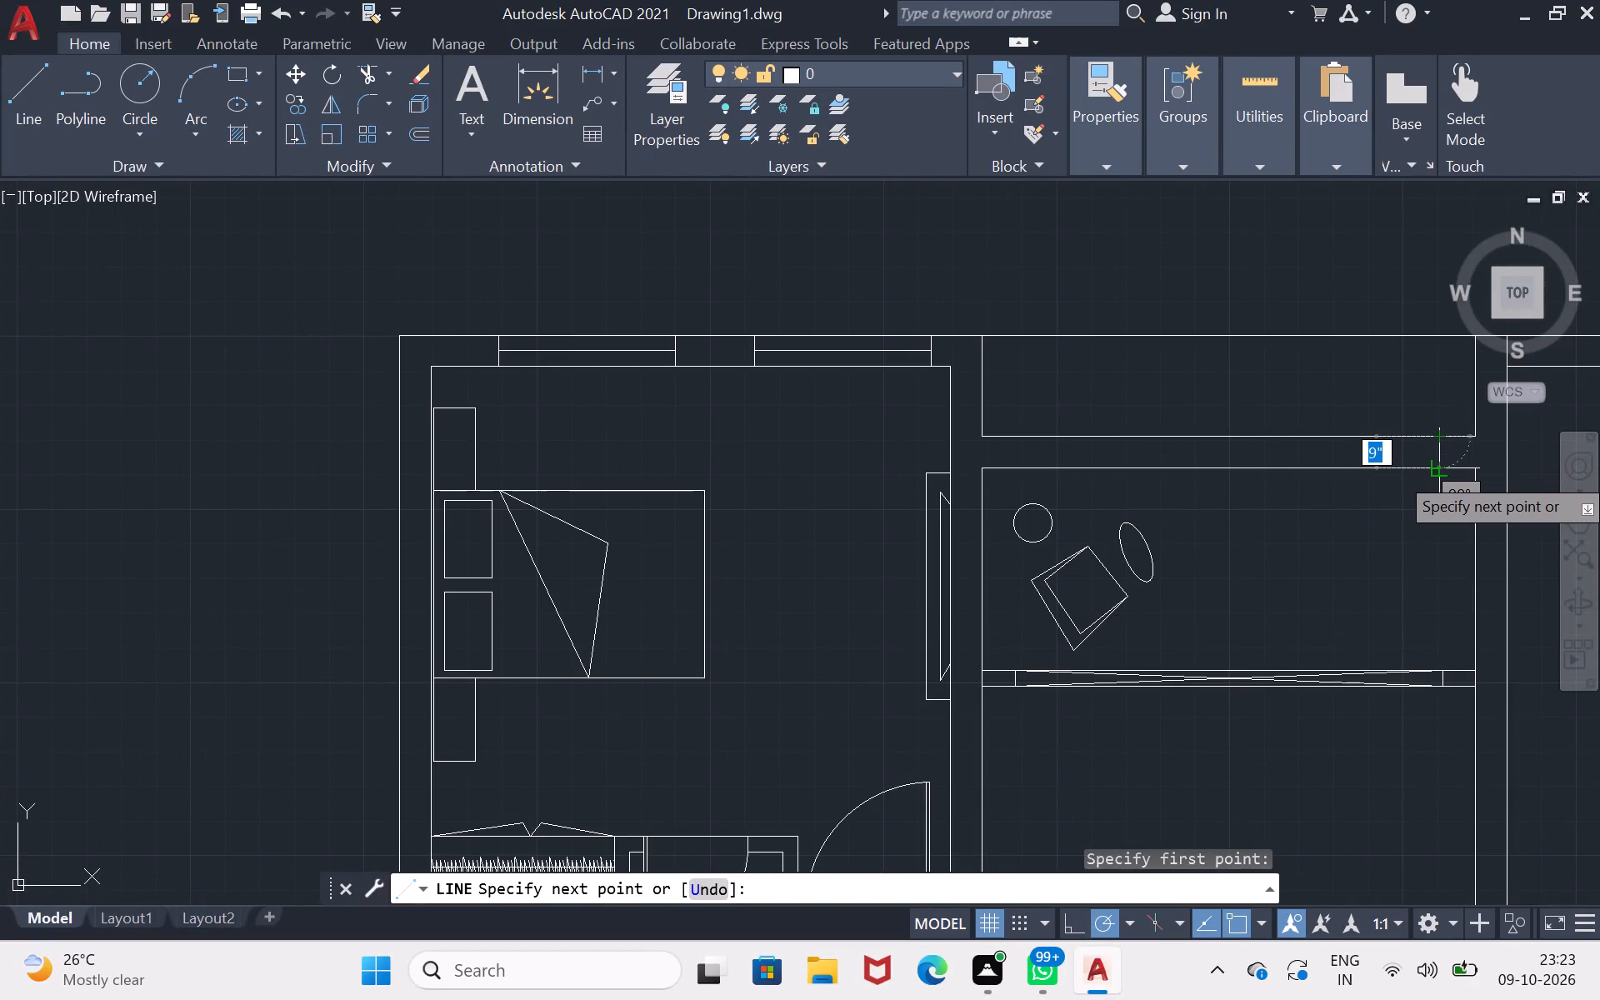
pyautogui.click(1439, 472)
pyautogui.press('Return')
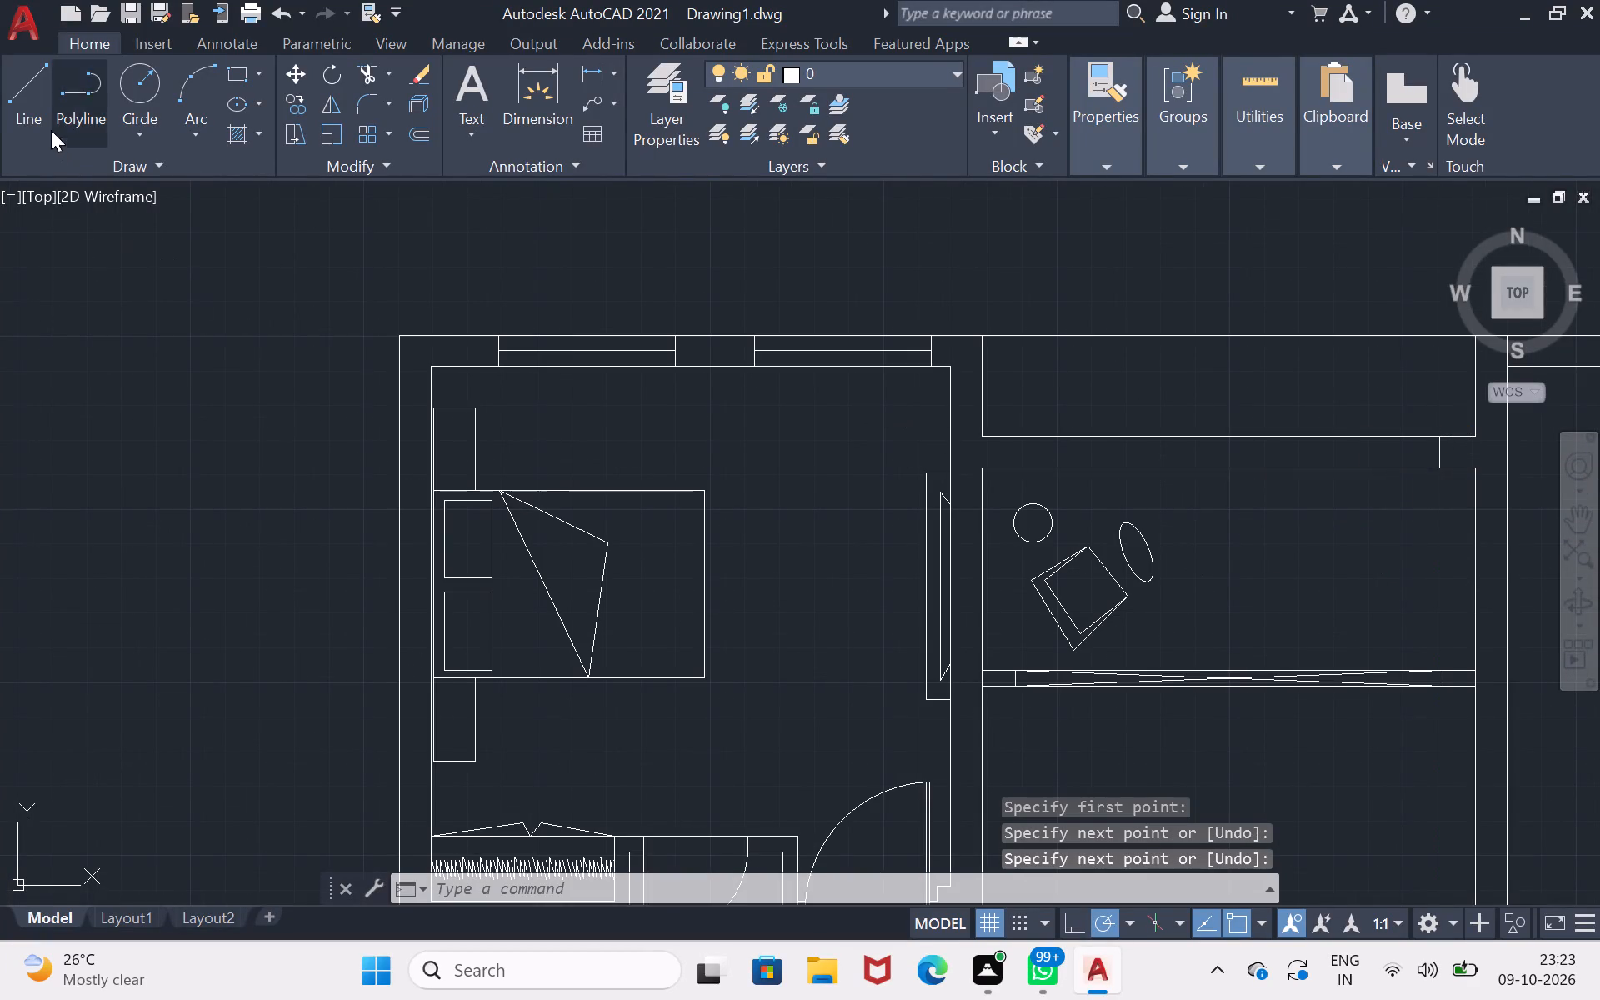
pyautogui.click(22, 101)
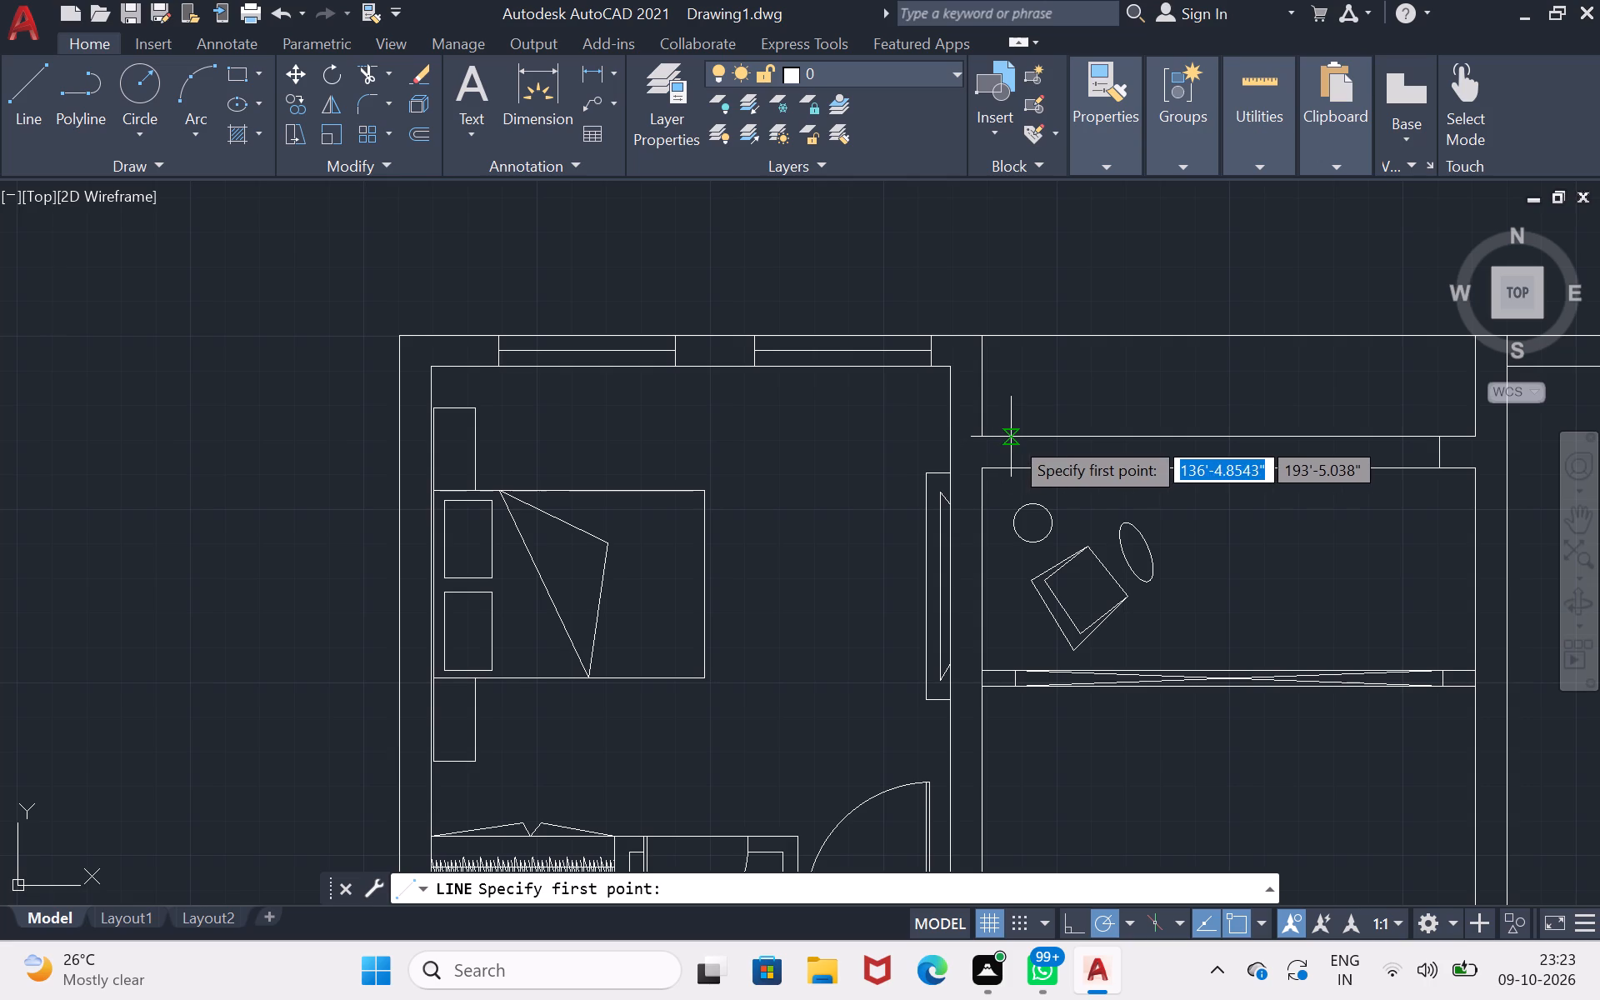
pyautogui.click(1022, 437)
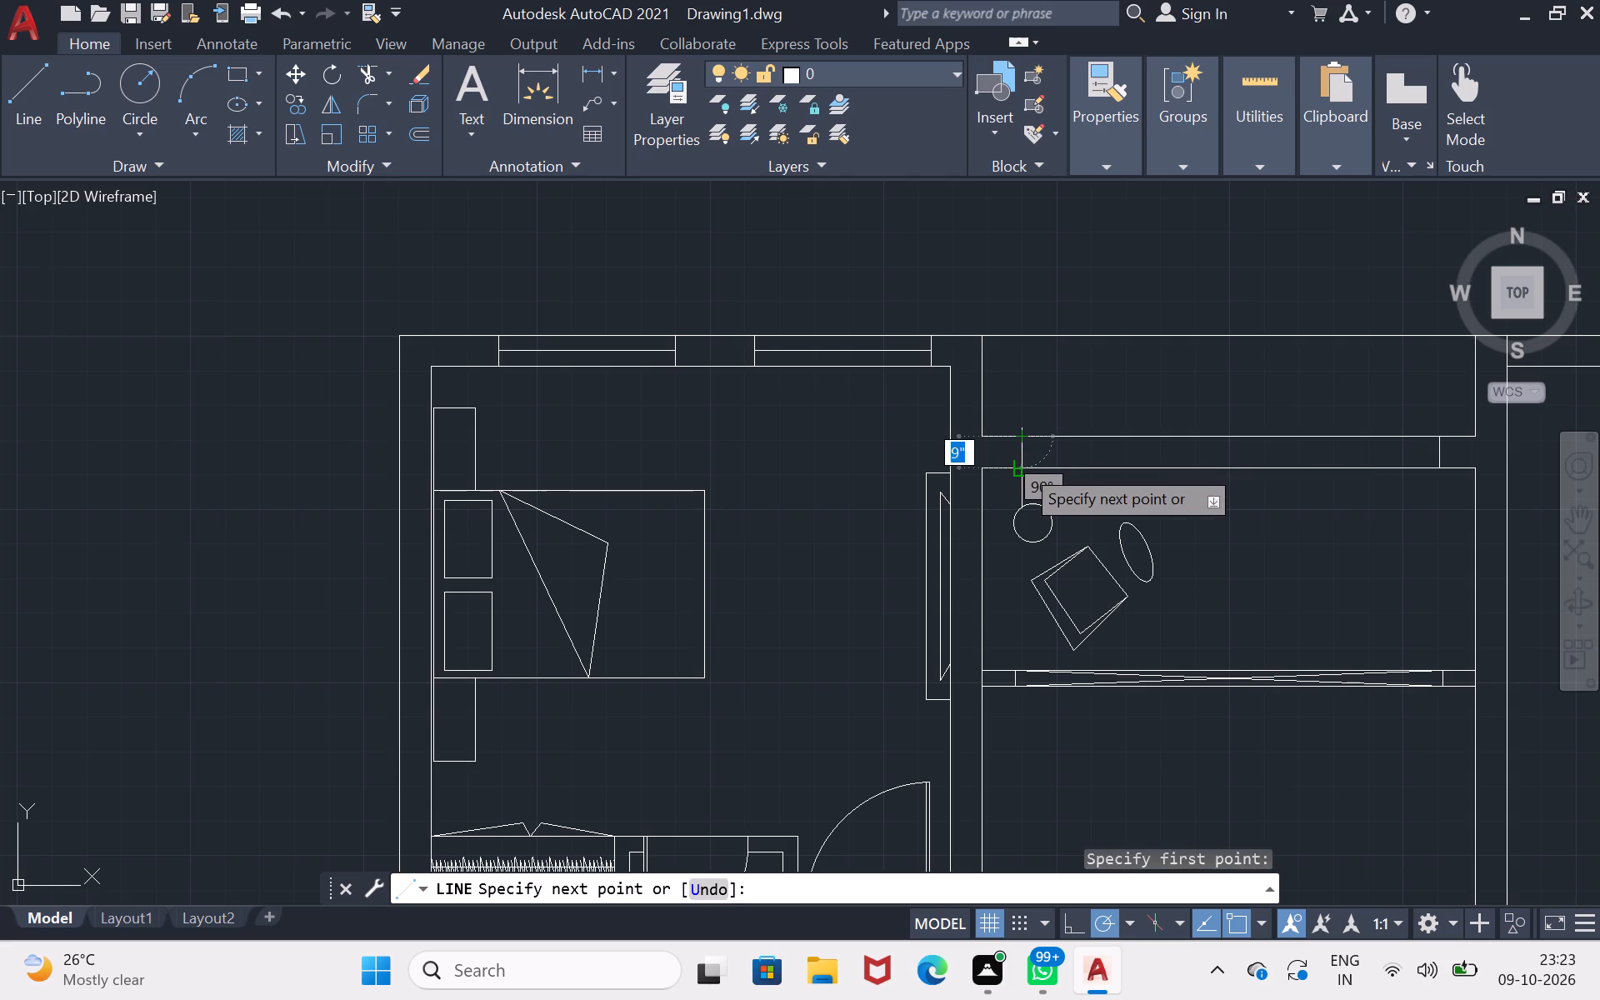
pyautogui.click(1022, 465)
pyautogui.press('Return')
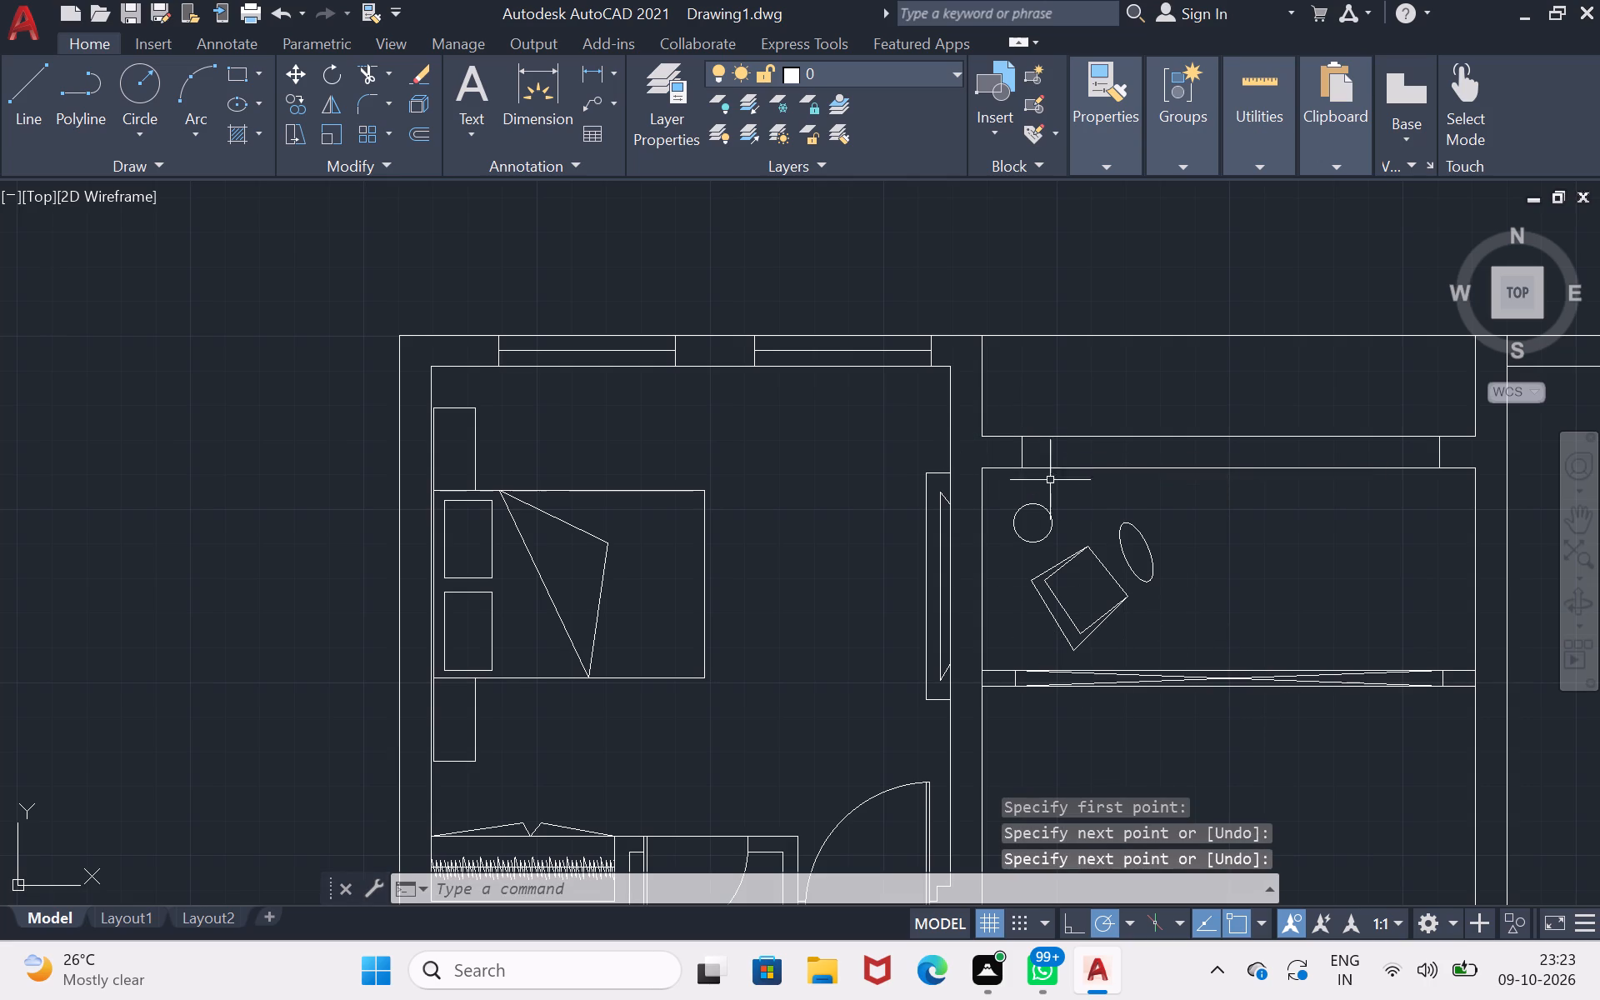
# Draw a horizontal line about 10' long joining the midpoints of the two jamb lines to form the window's centre line.
pyautogui.click(24, 77)
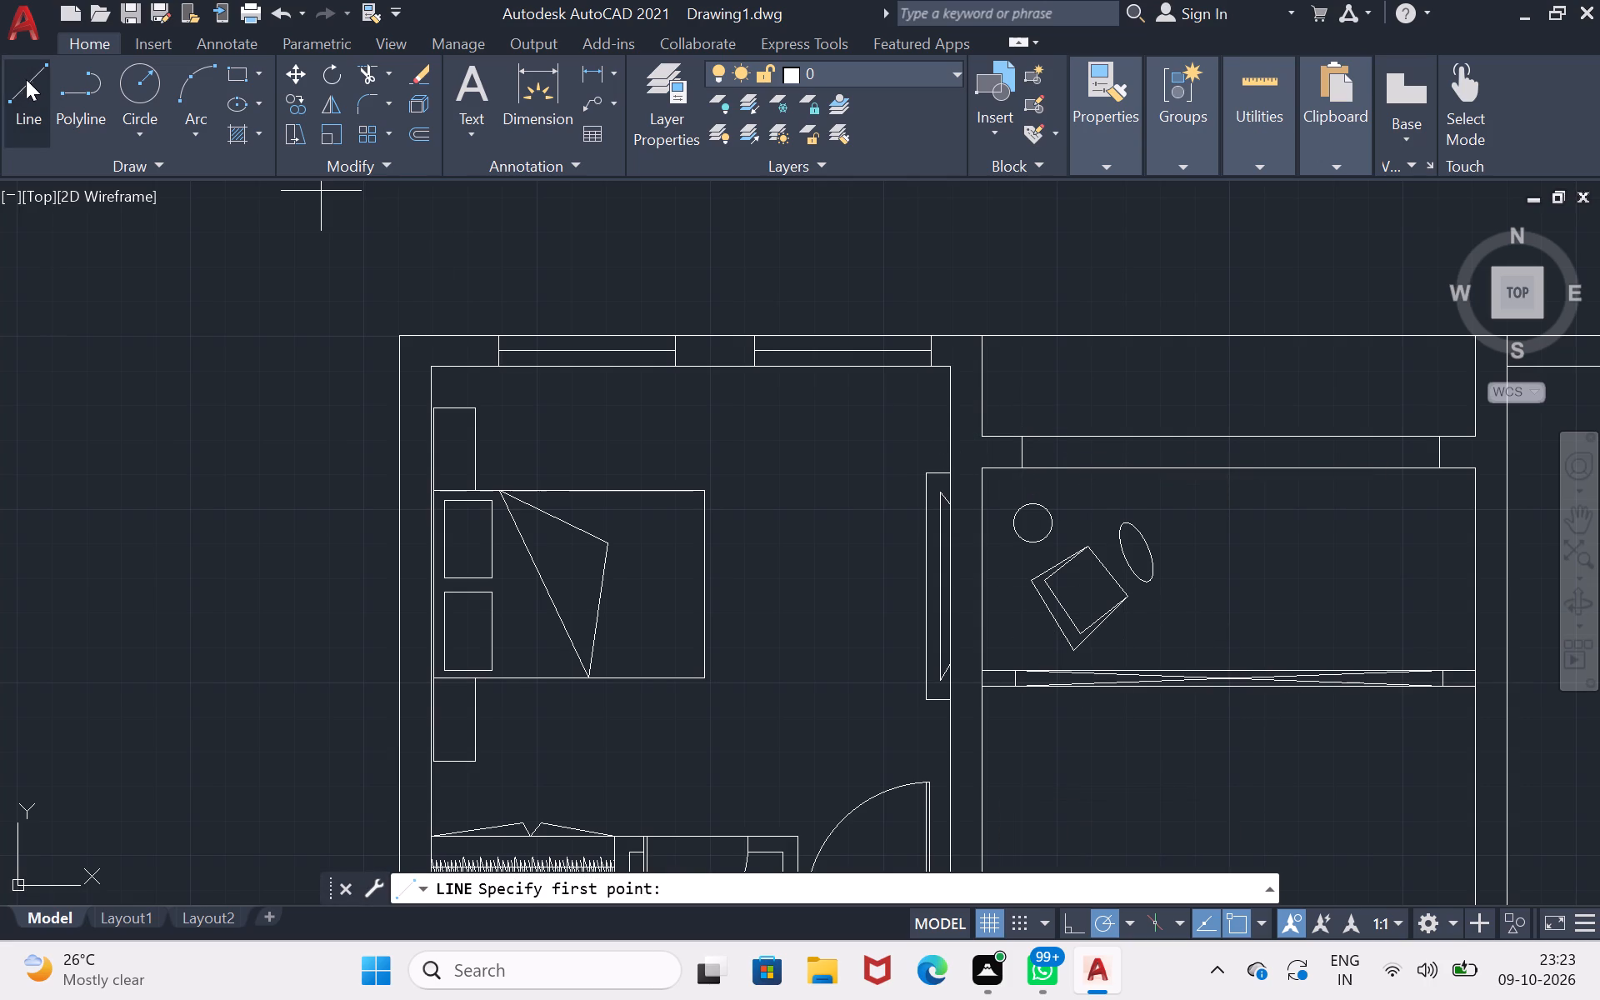
pyautogui.click(1027, 451)
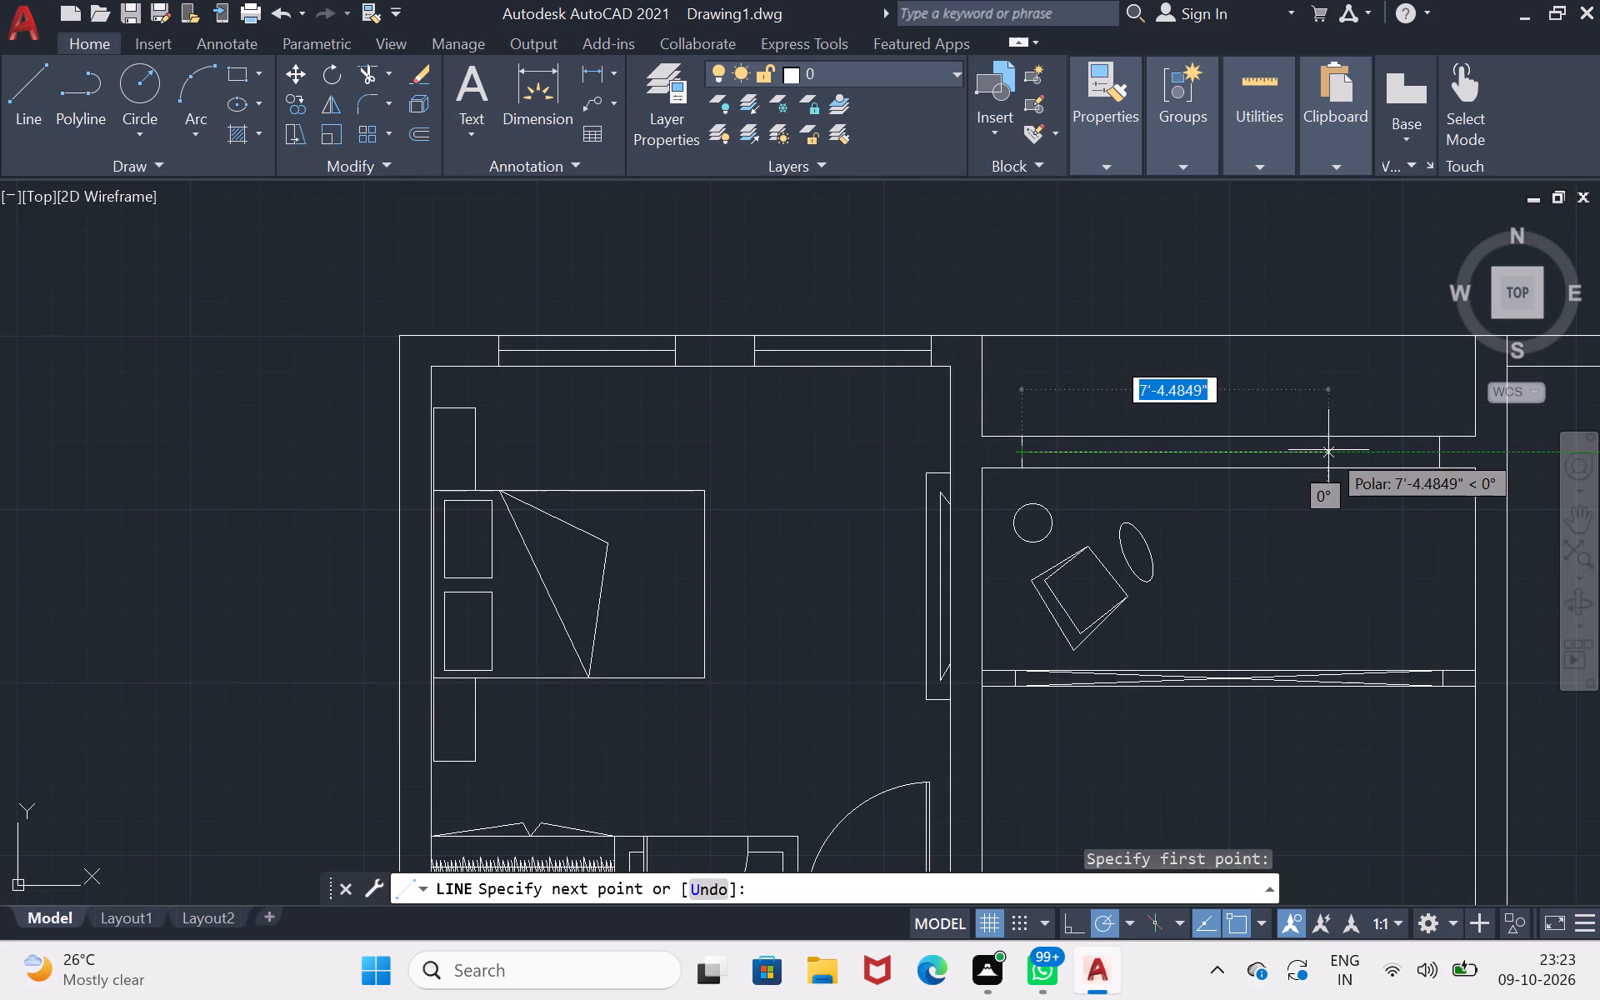
pyautogui.scroll(-1, 1433, 454)
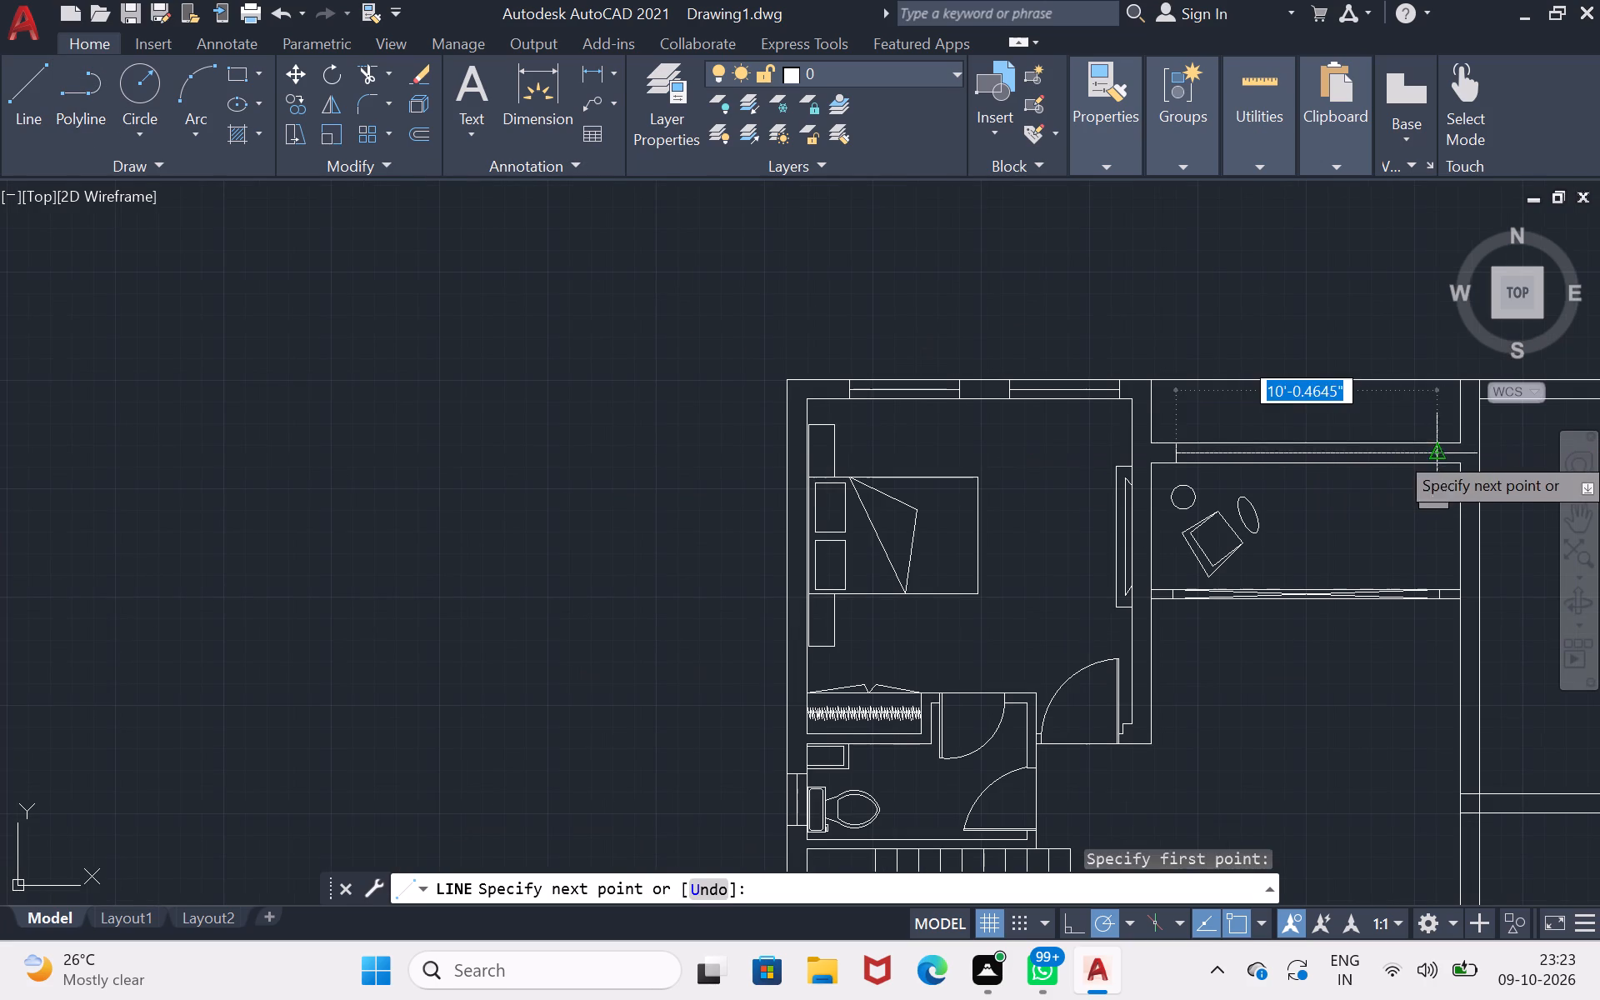
pyautogui.click(1442, 456)
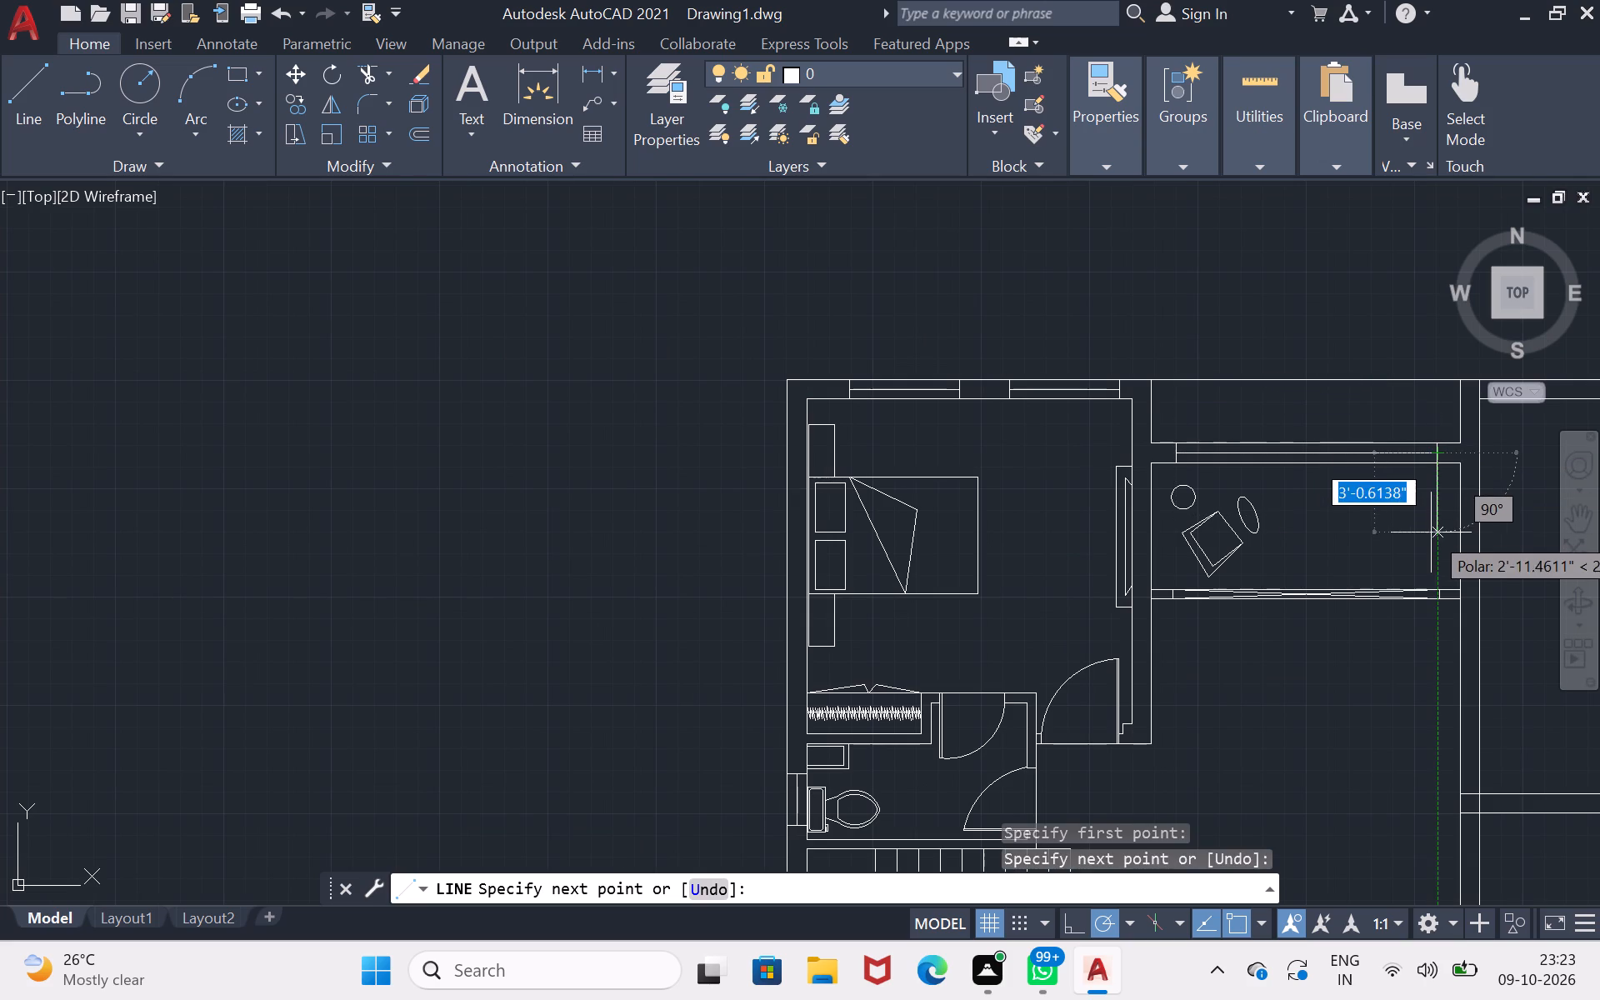
pyautogui.press('Return')
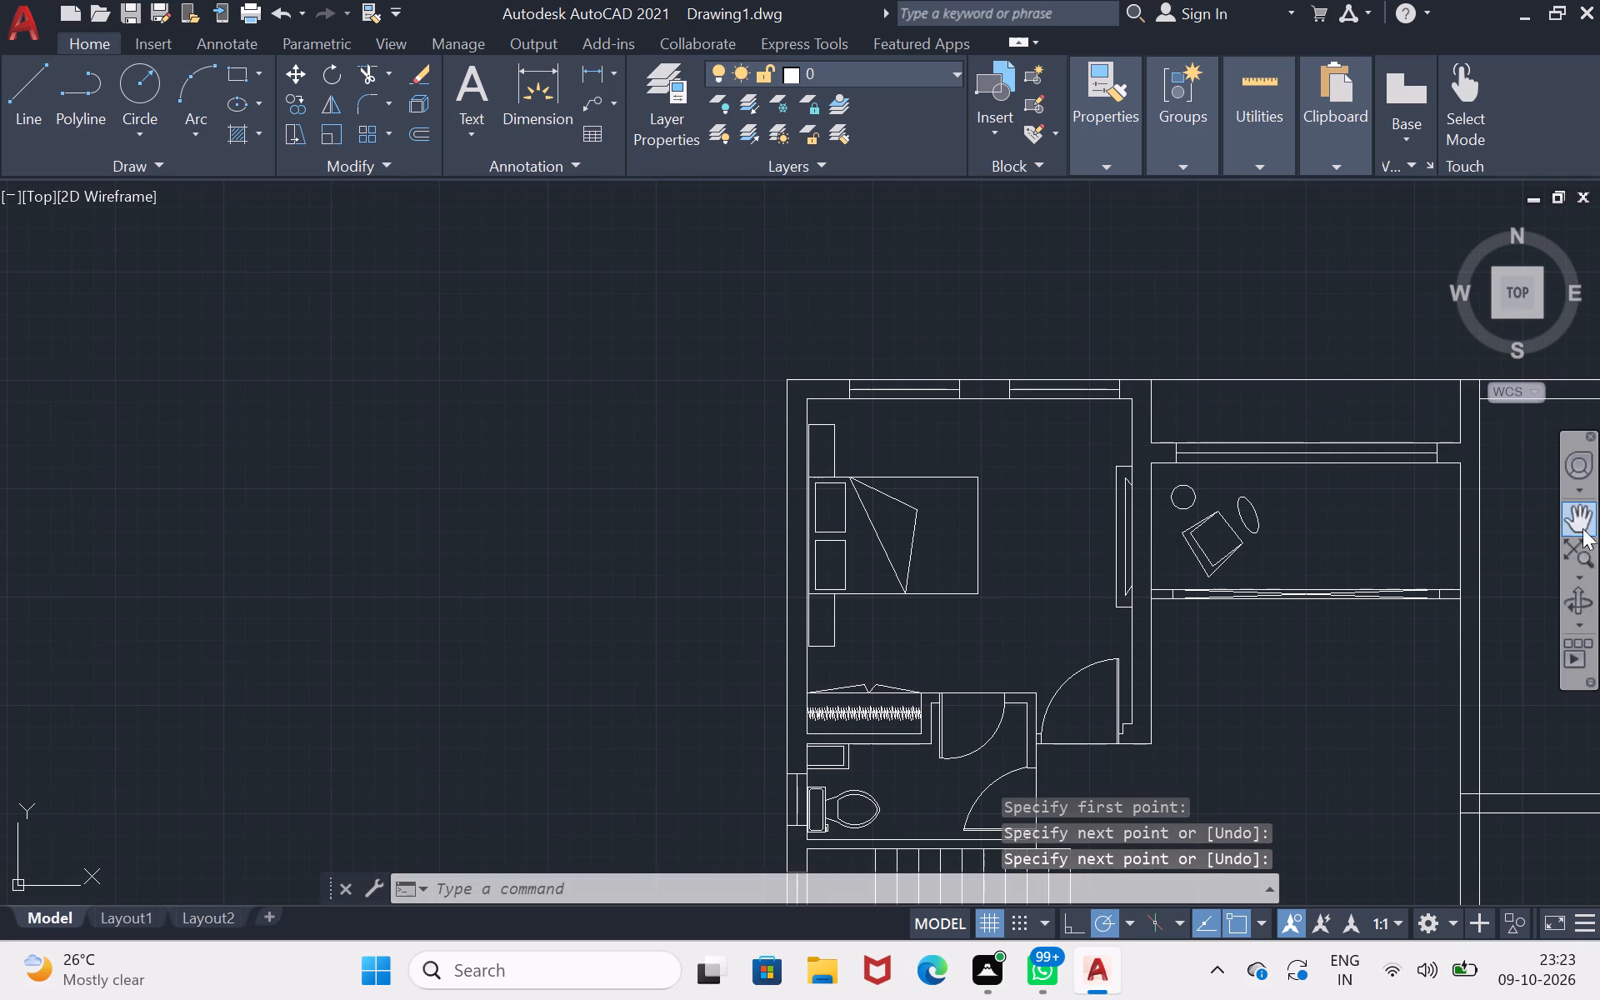
# Draw a shallow three-sided unit outline against the northeast room's west wall, from level with the seating space's north wall to just south of its south partition.
pyautogui.click(1577, 523)
pyautogui.moveTo(1421, 592); pyautogui.dragTo(1139, 577)
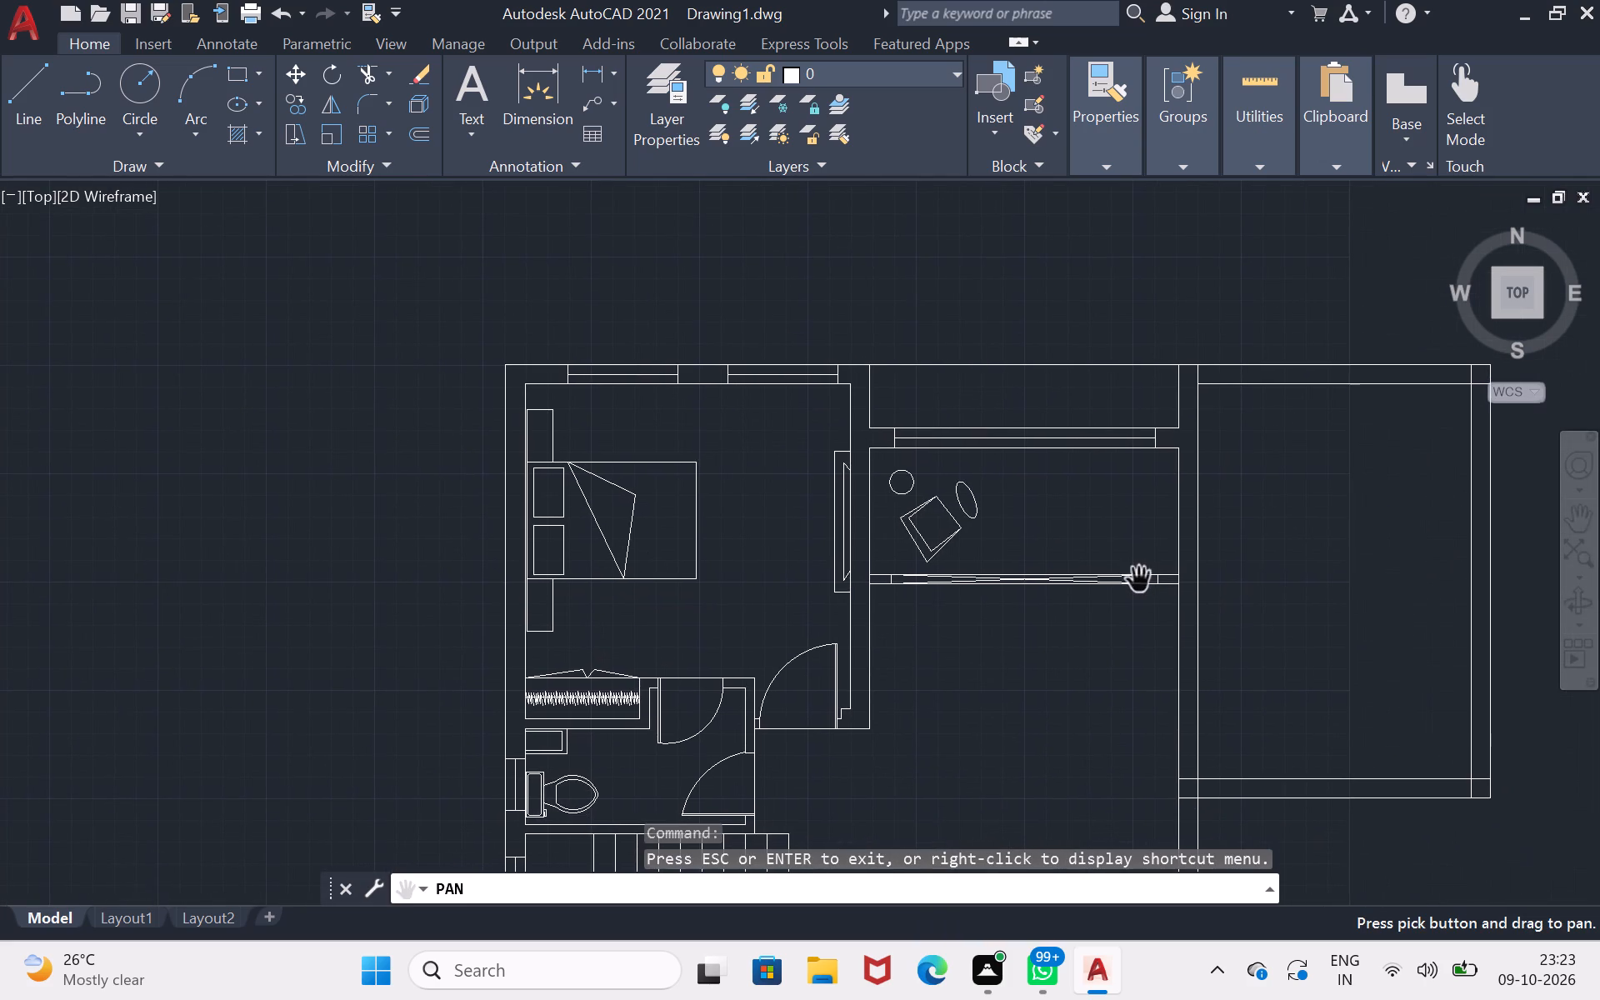
pyautogui.click(1139, 581)
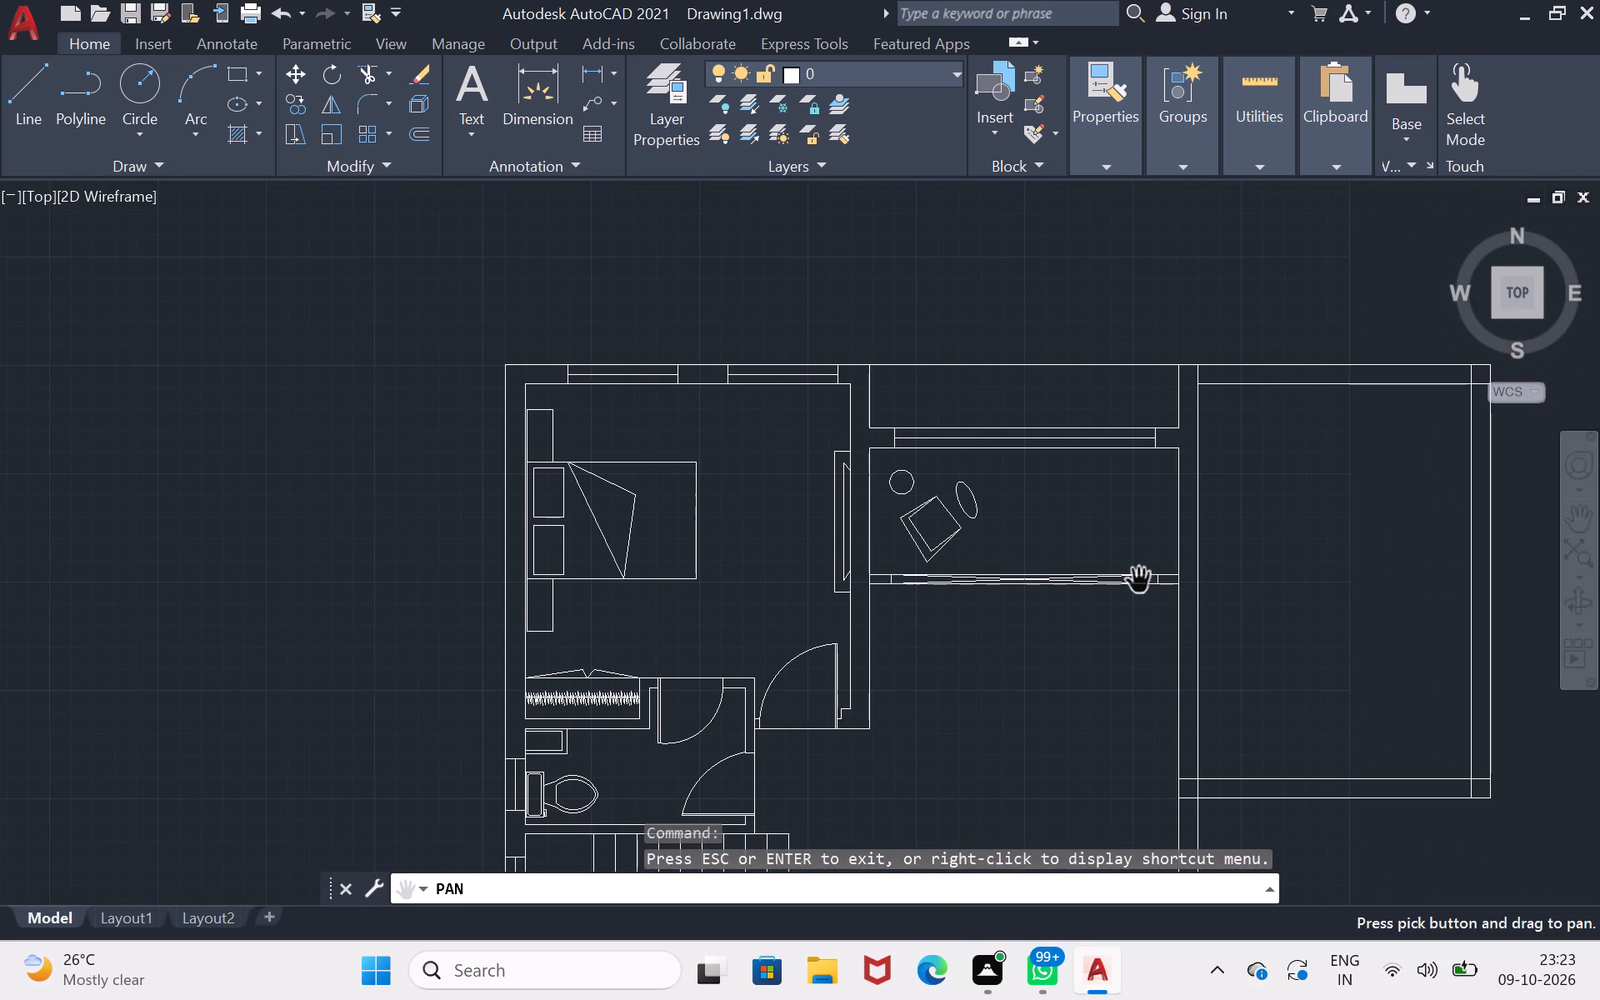
pyautogui.click(1139, 581)
pyautogui.scroll(-5, 1138, 582)
pyautogui.scroll(2, 1138, 593)
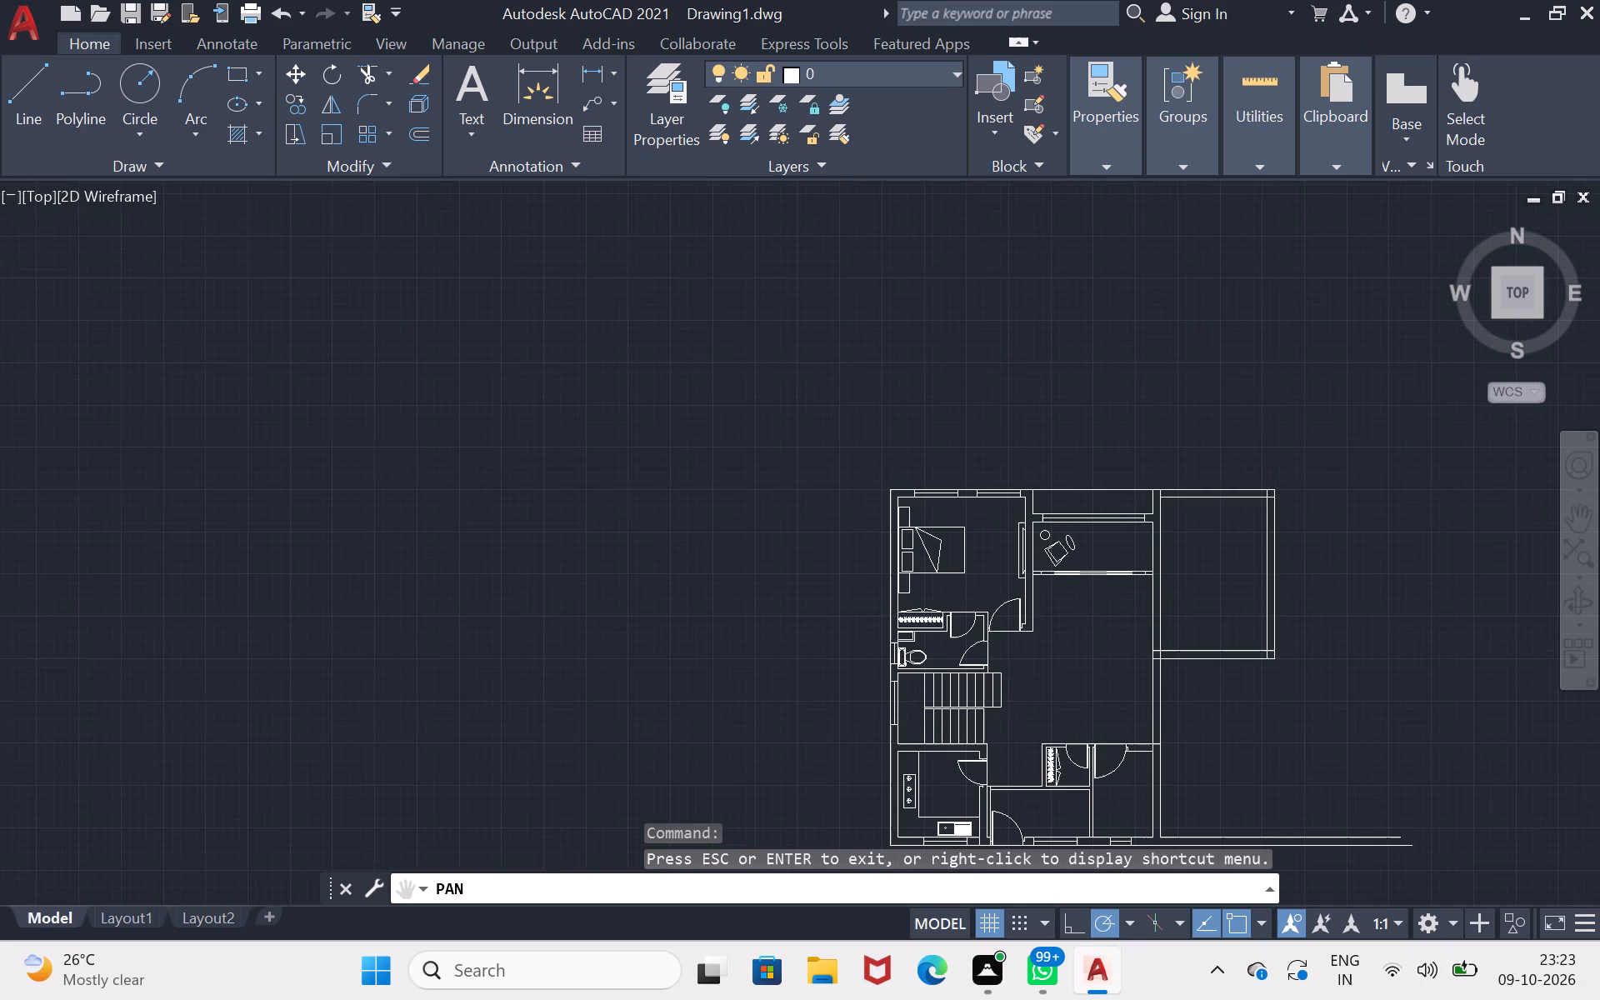
pyautogui.moveTo(1138, 594); pyautogui.dragTo(697, 480)
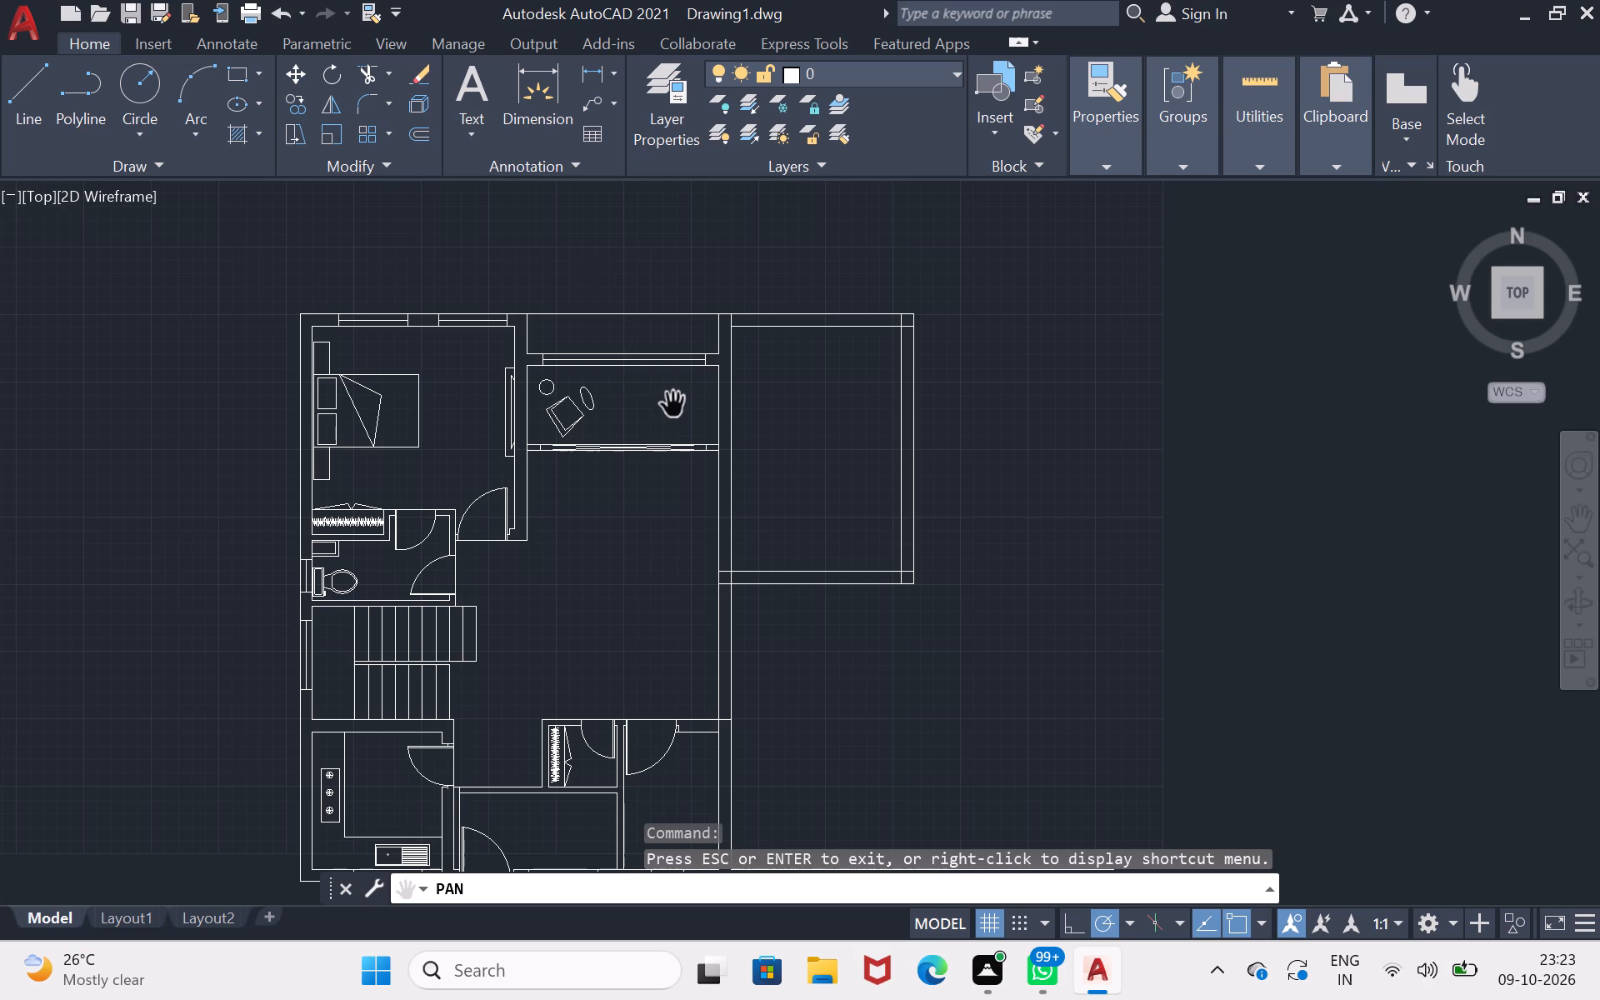
pyautogui.moveTo(633, 468); pyautogui.dragTo(517, 552)
pyautogui.scroll(1, 576, 555)
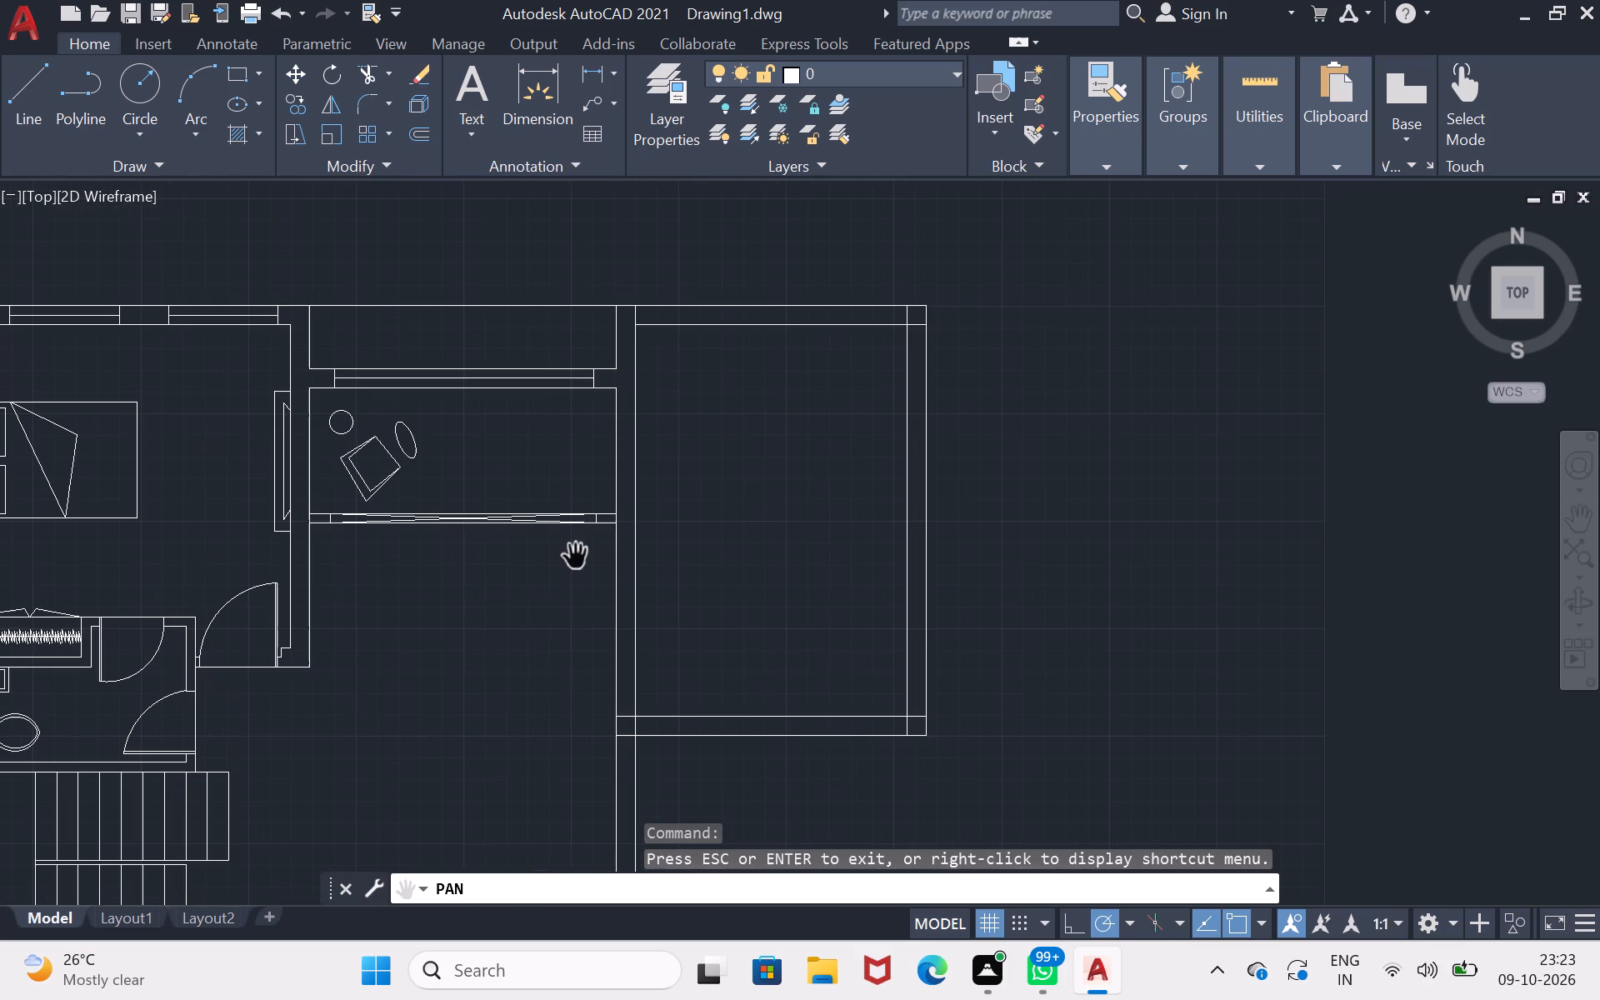
pyautogui.moveTo(651, 536); pyautogui.dragTo(659, 544)
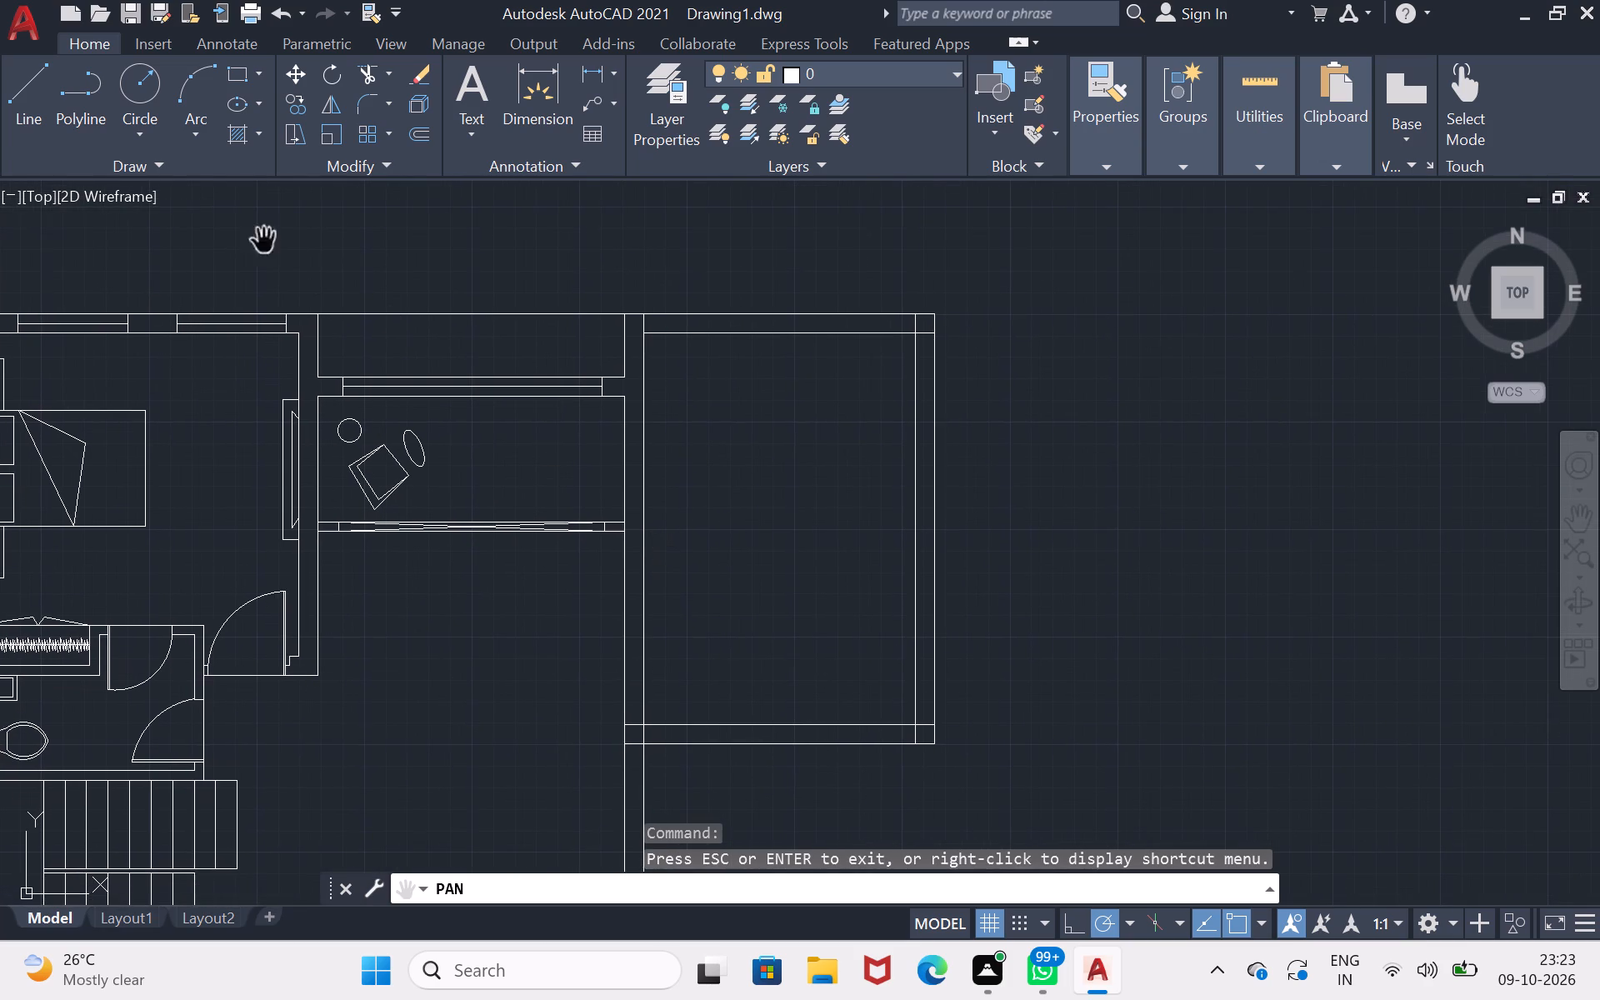
pyautogui.click(42, 84)
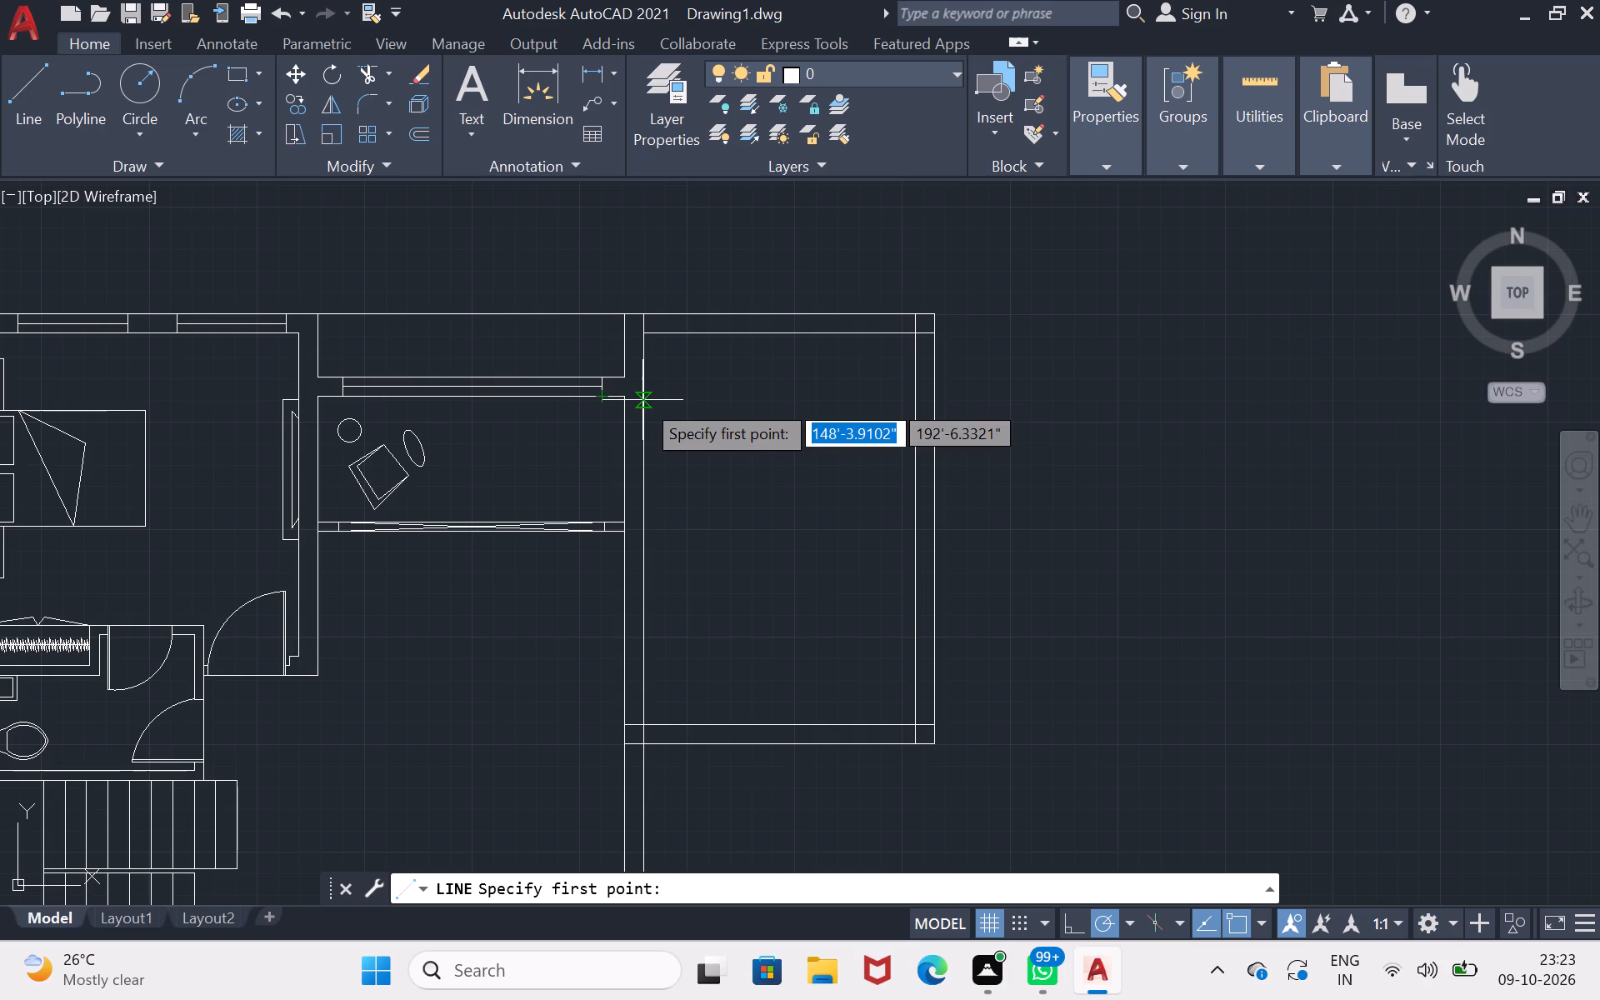
pyautogui.click(642, 400)
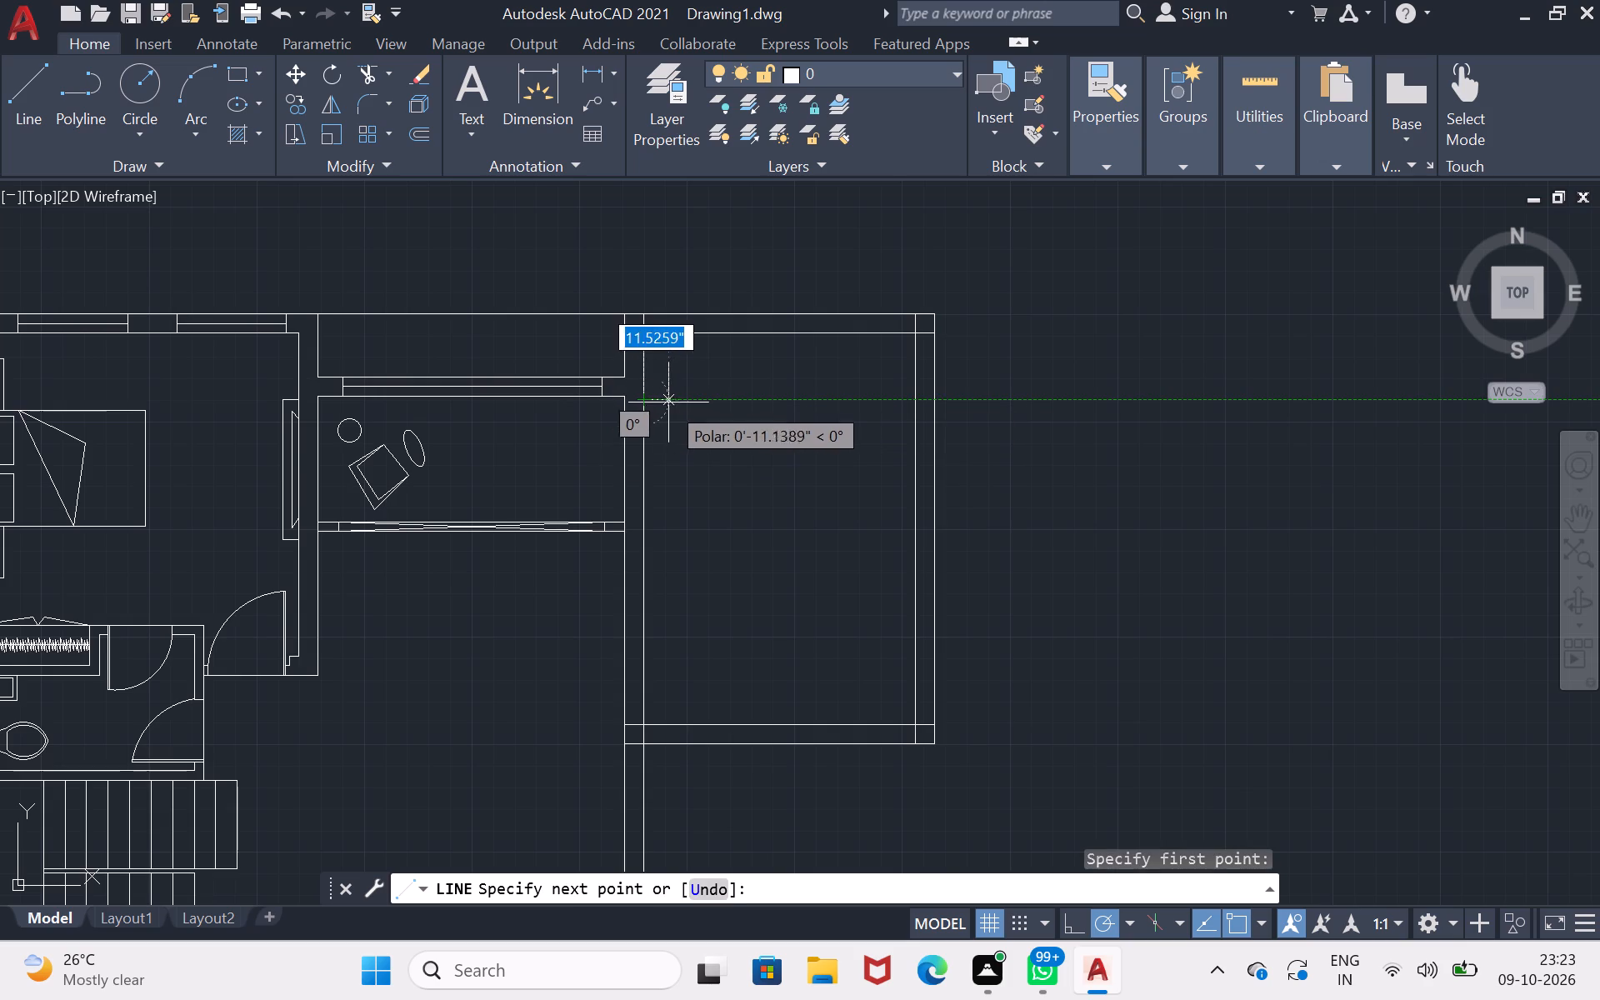
pyautogui.click(673, 403)
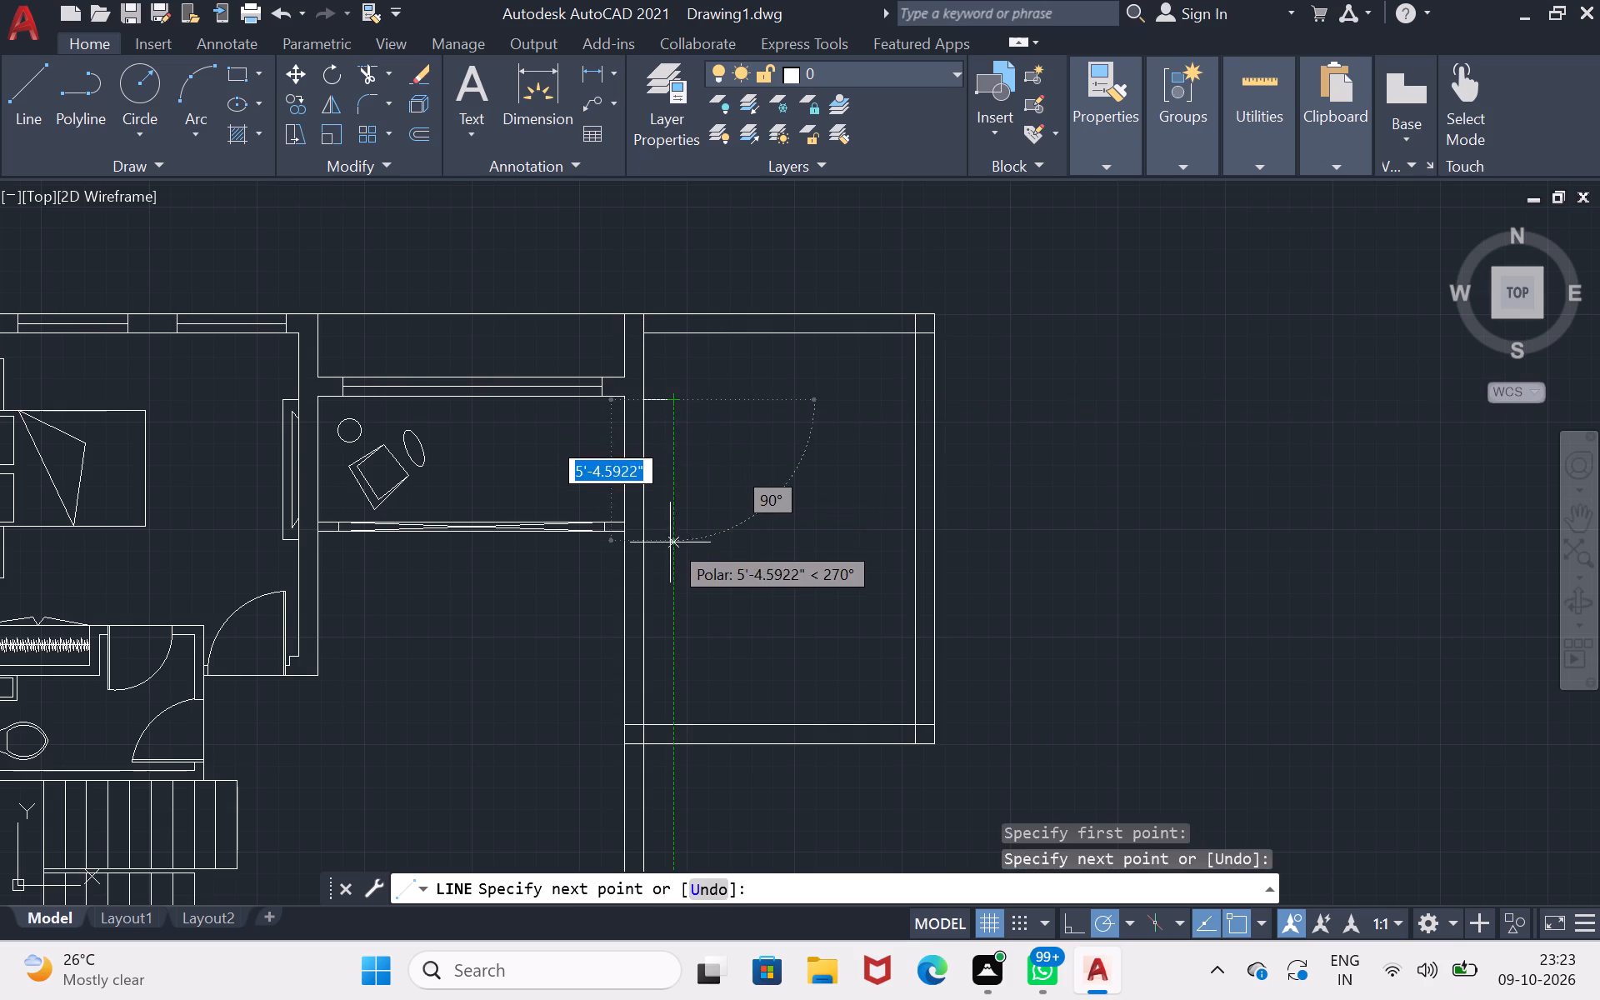
pyautogui.click(665, 561)
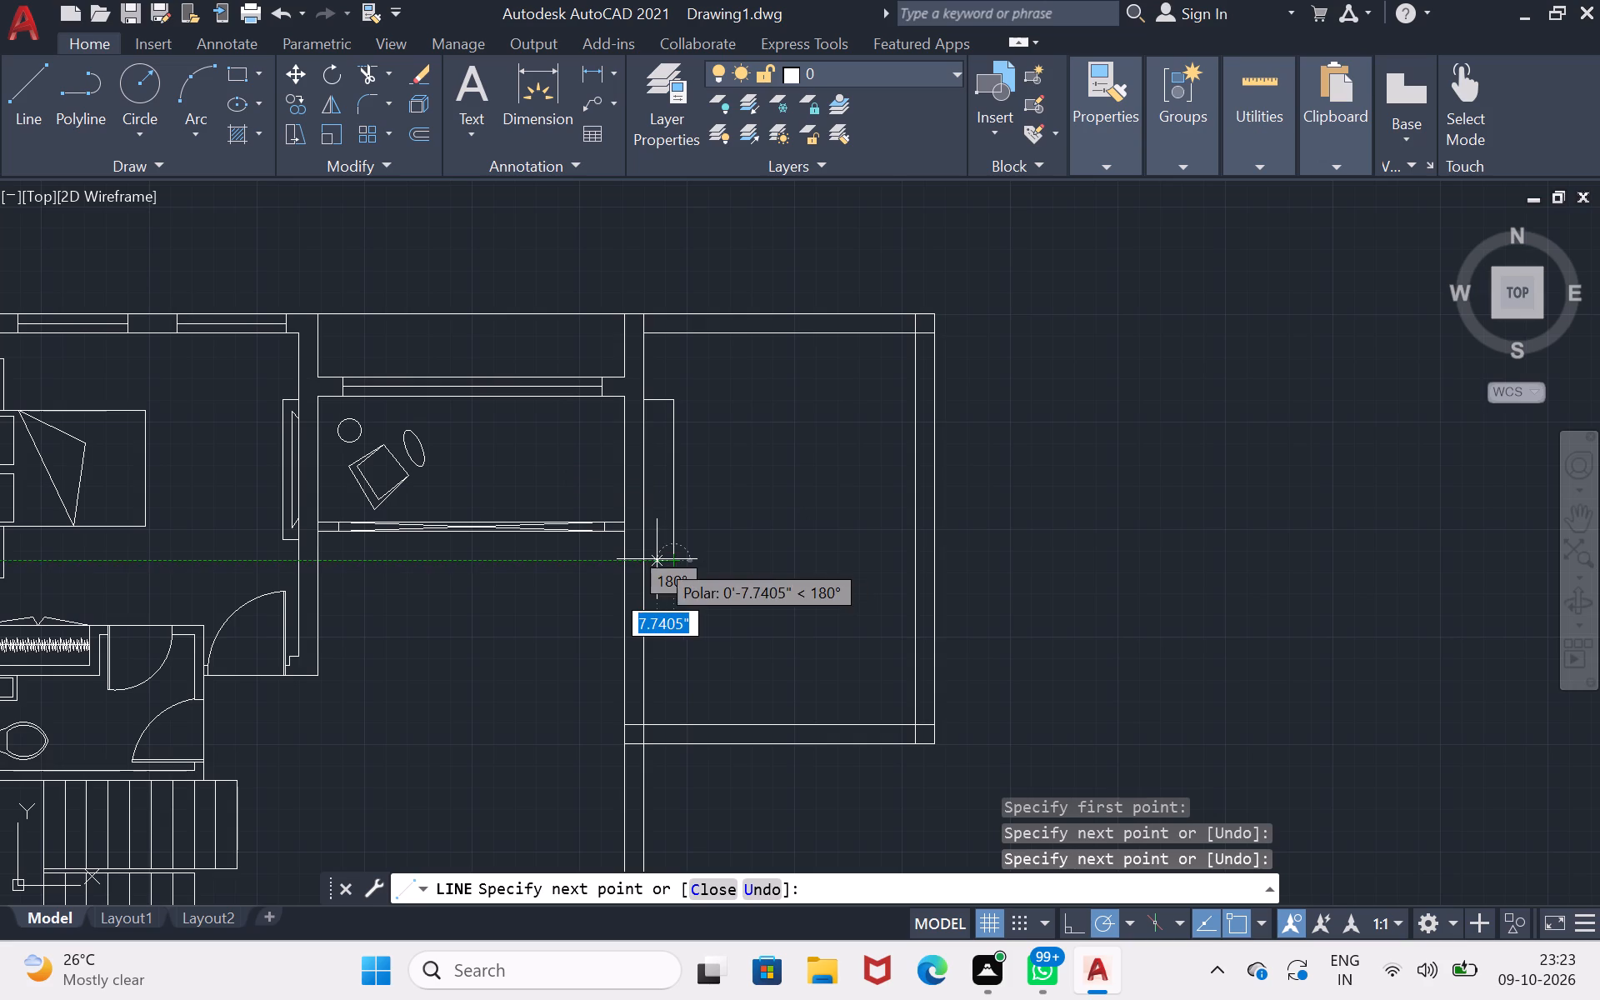
pyautogui.click(649, 558)
pyautogui.press('Return')
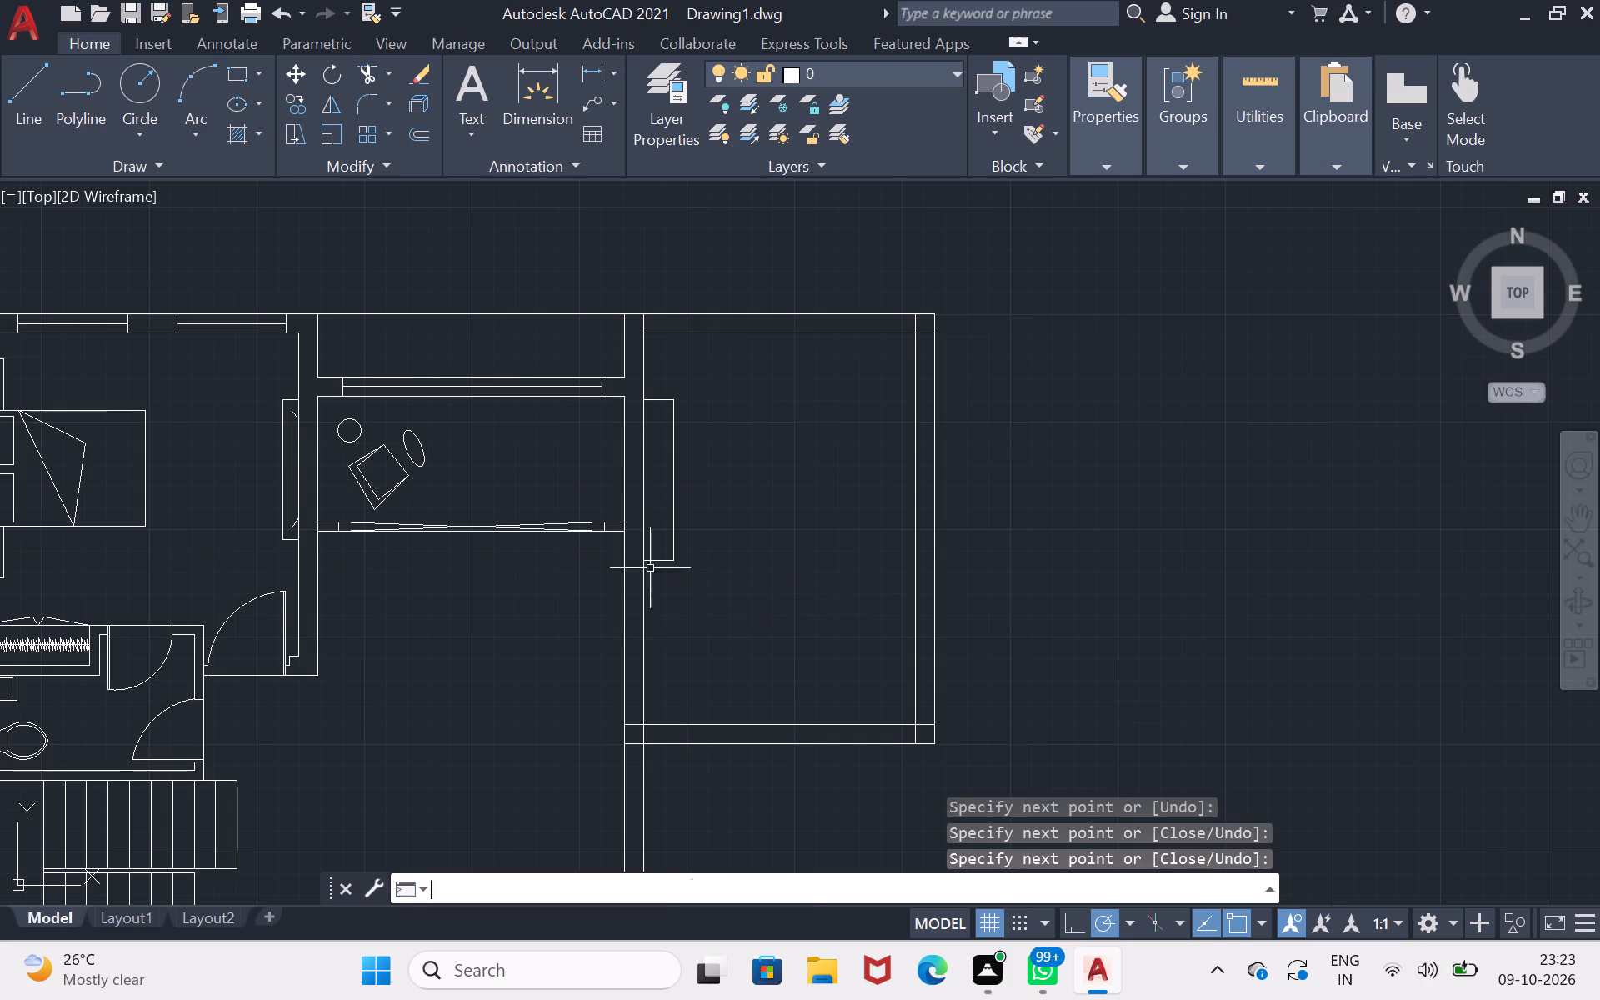
# Draw a screen profile inside the wall unit: a vertical line about 5' long with both ends slanting back to the room's west wall.
pyautogui.click(31, 116)
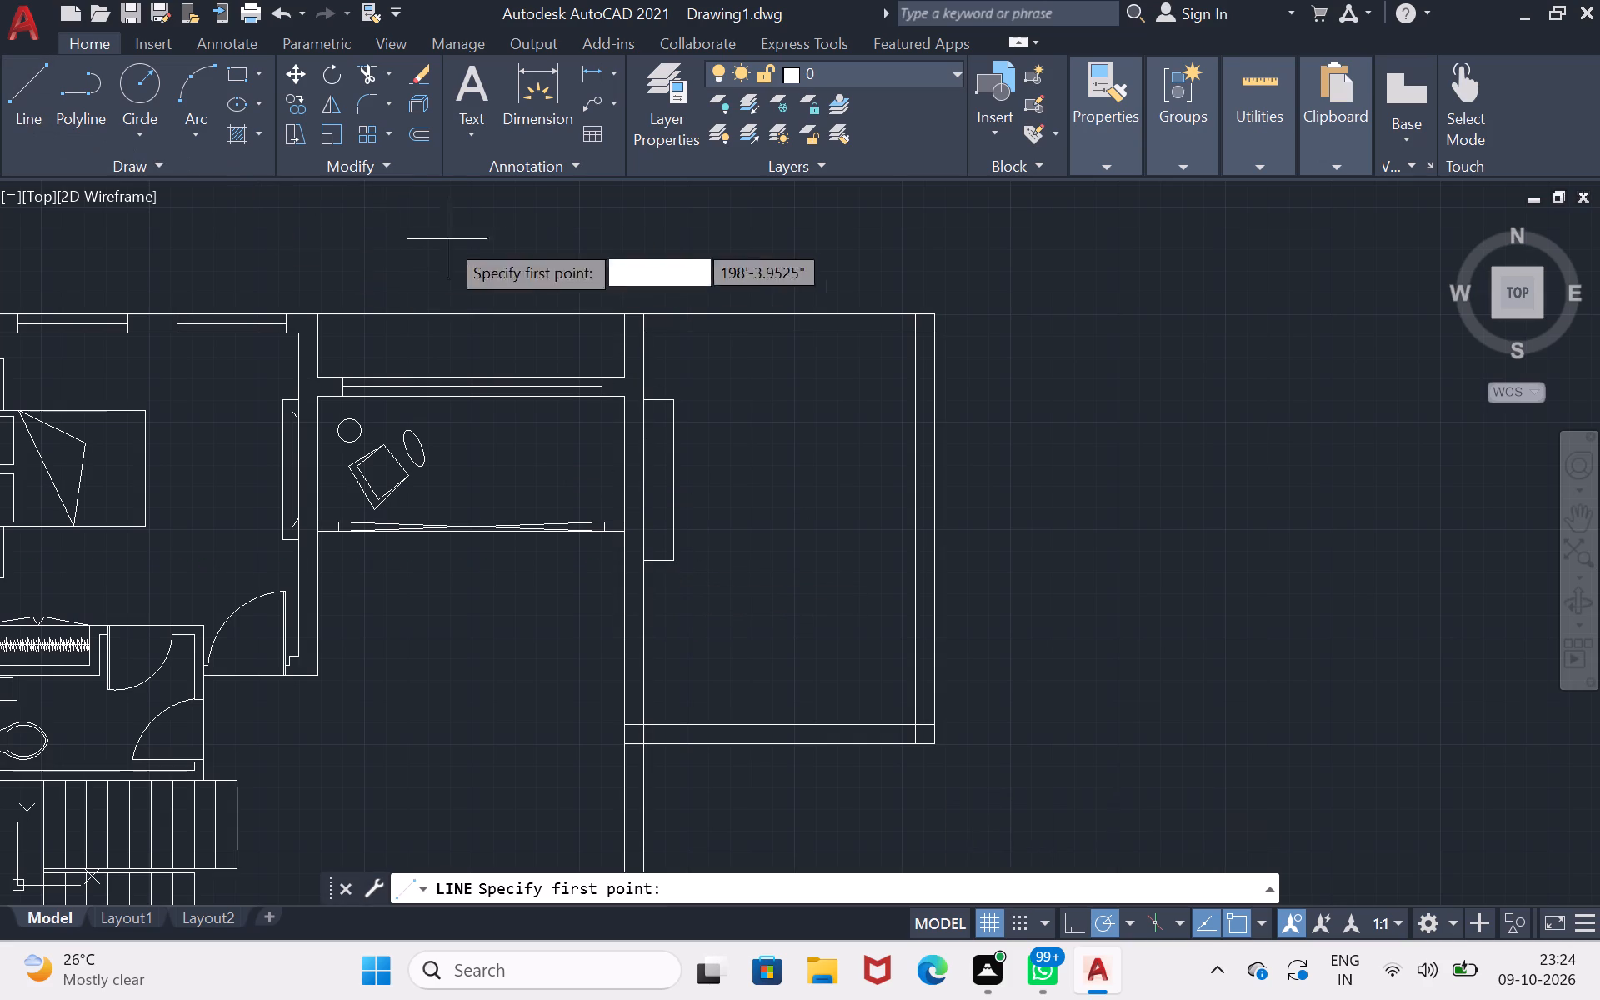
pyautogui.scroll(2, 638, 434)
pyautogui.click(650, 417)
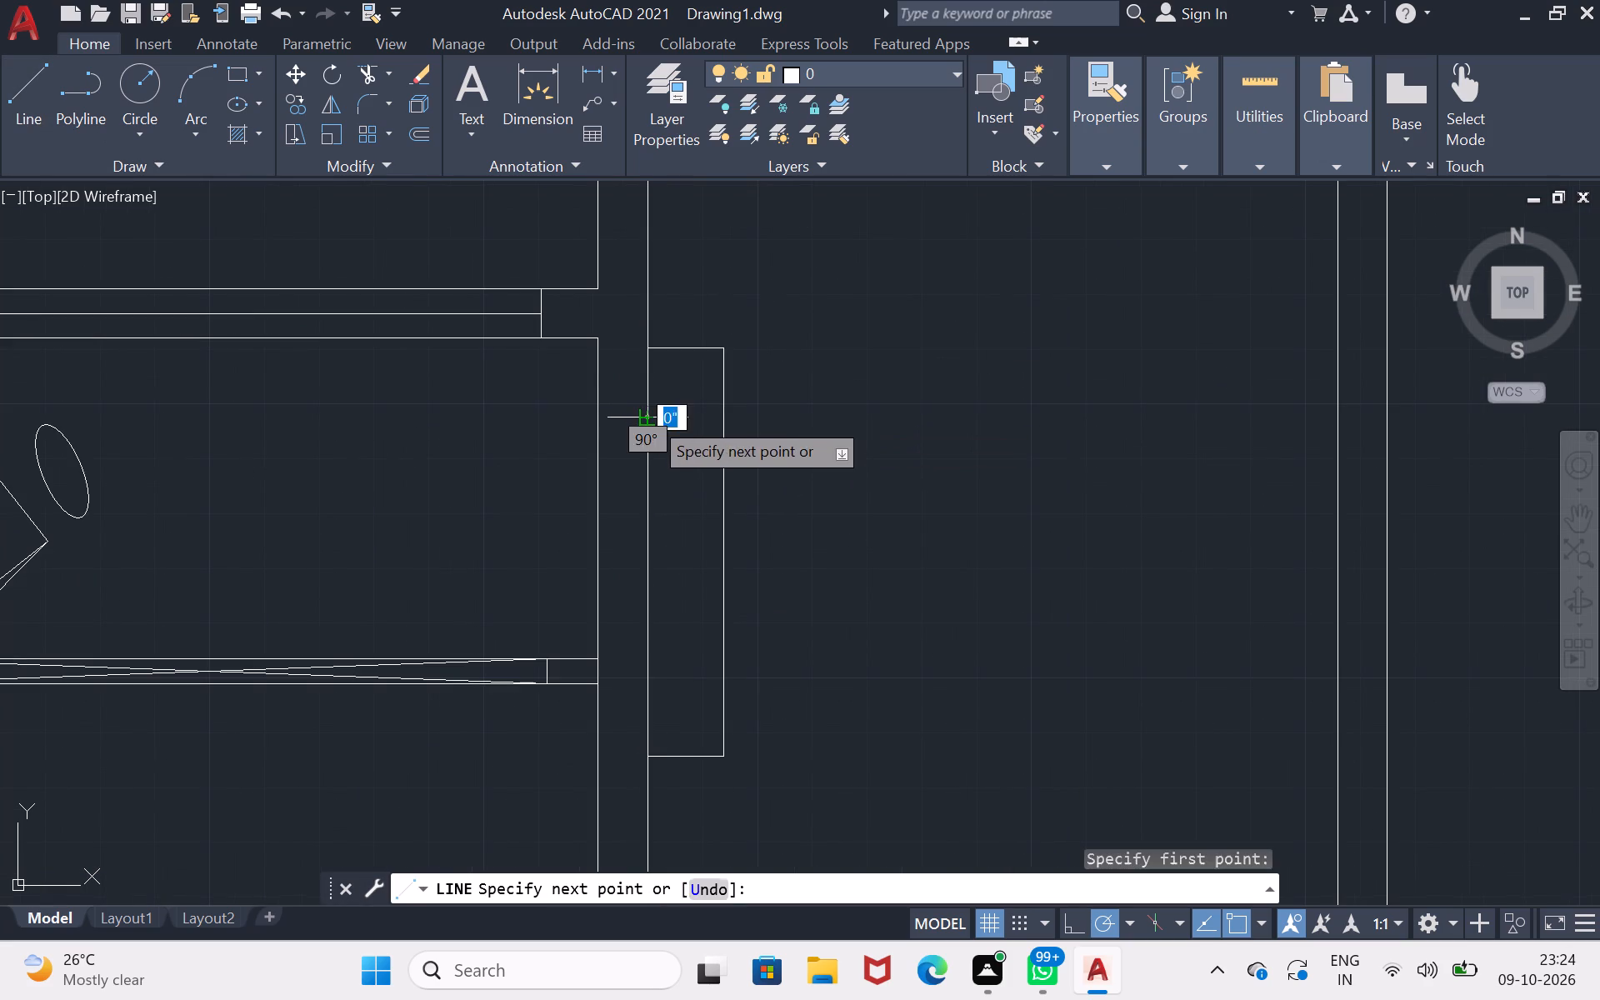
pyautogui.click(685, 380)
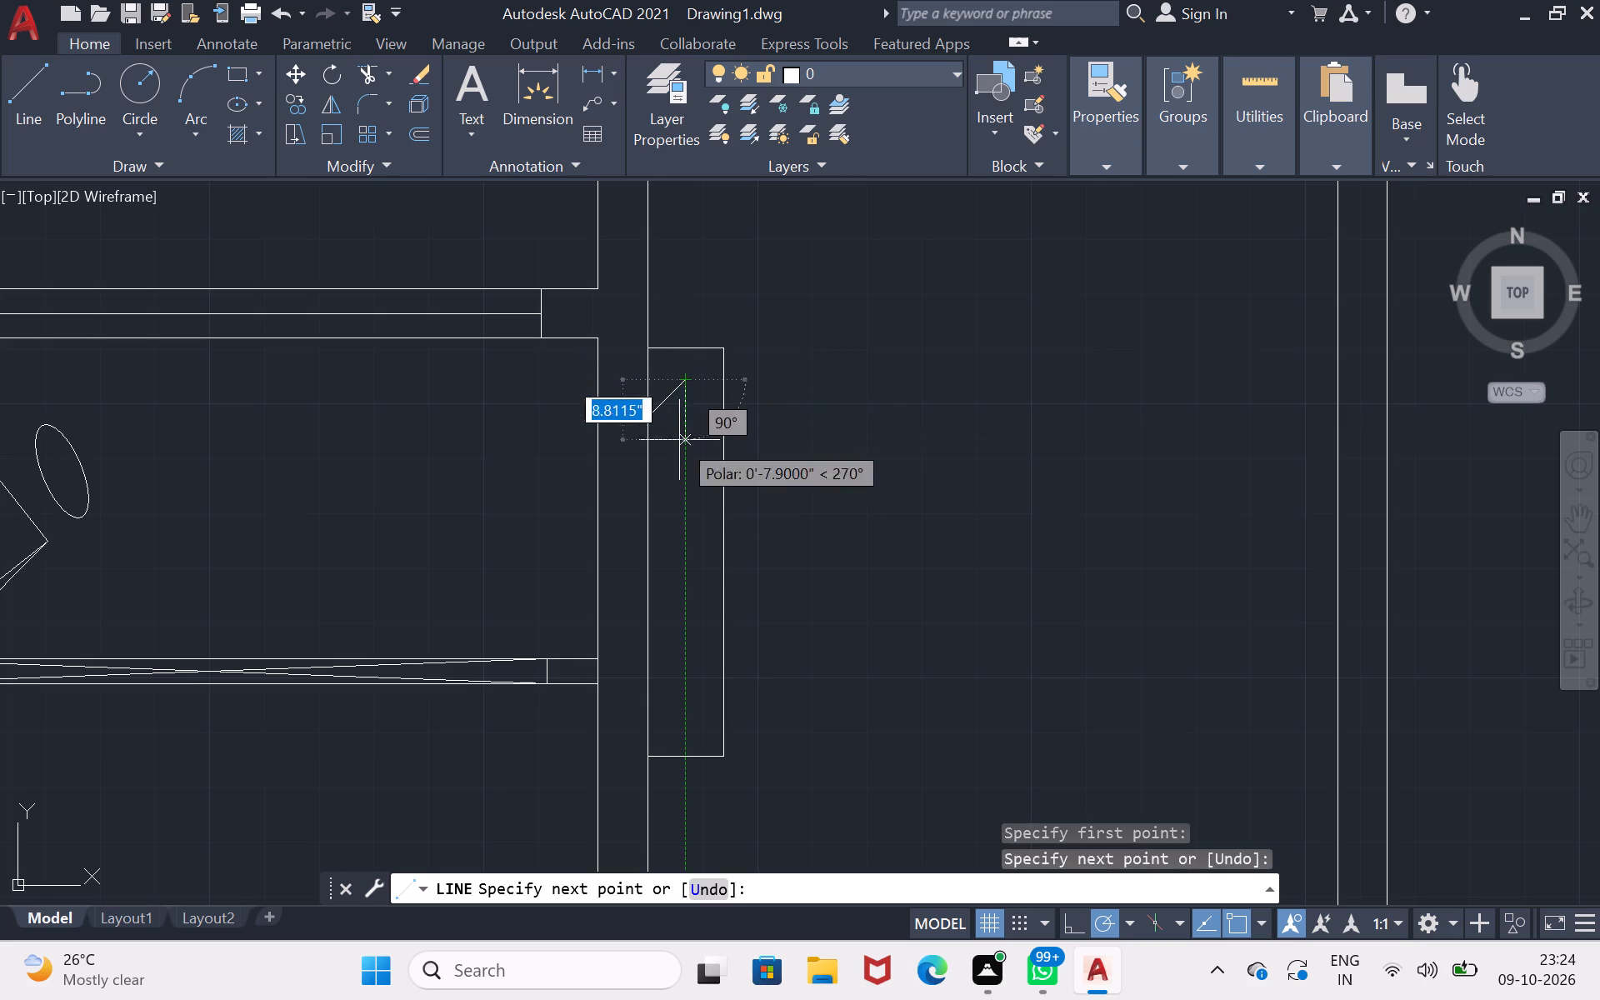
pyautogui.click(672, 712)
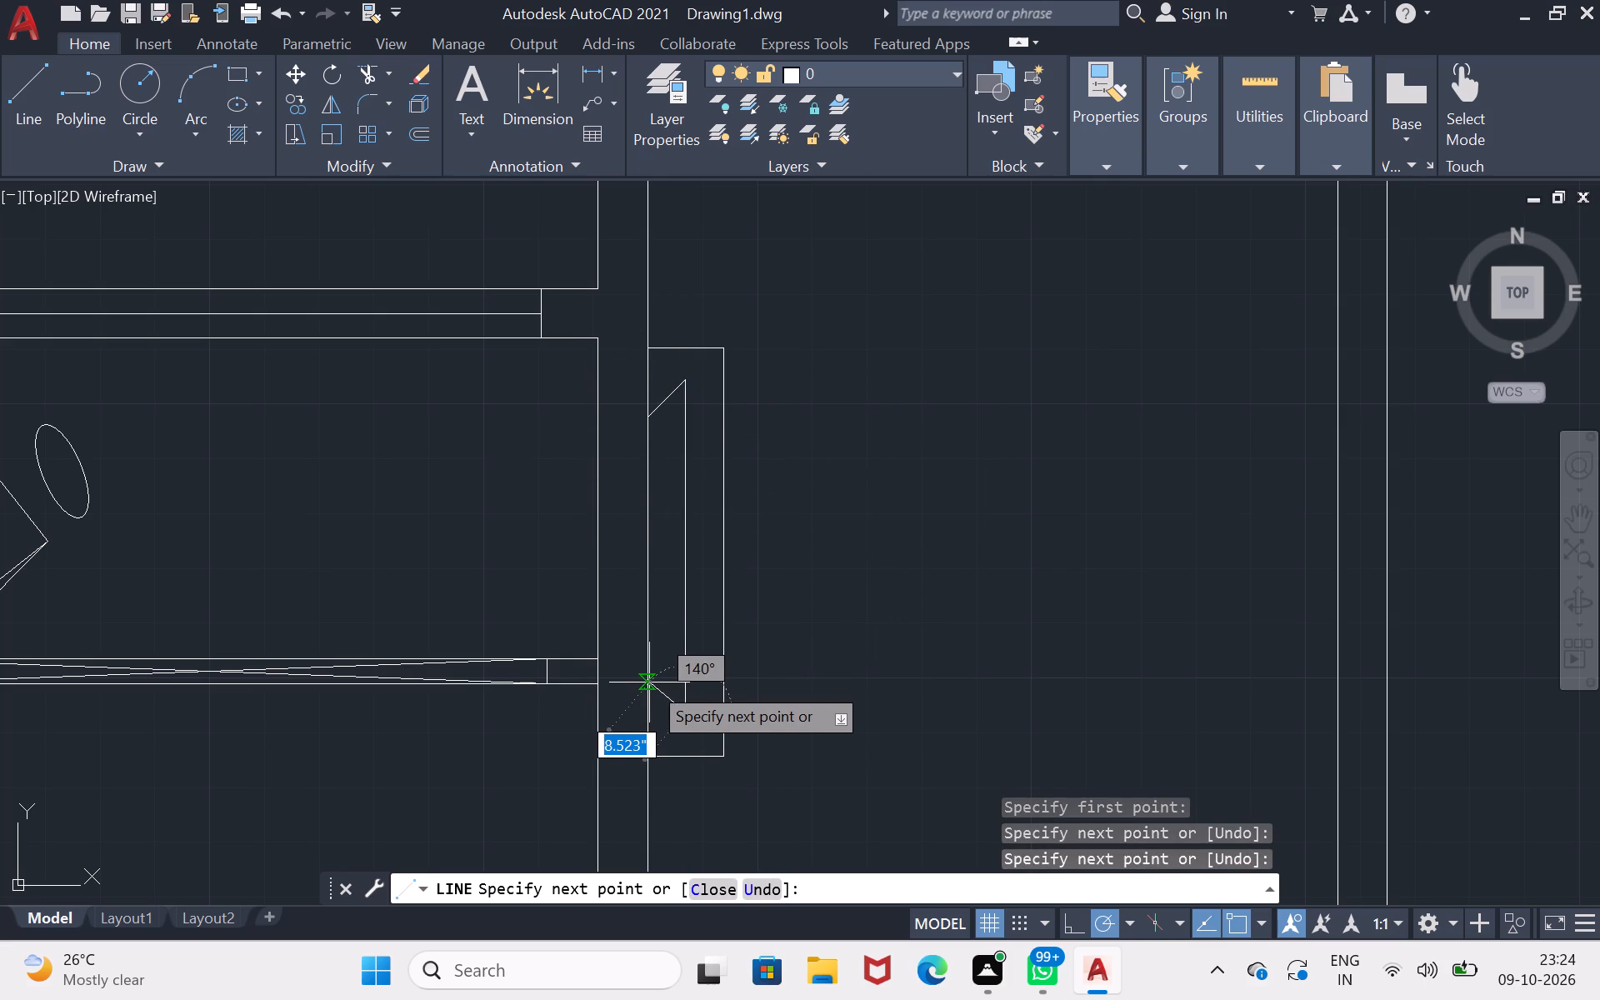
pyautogui.scroll(2, 648, 682)
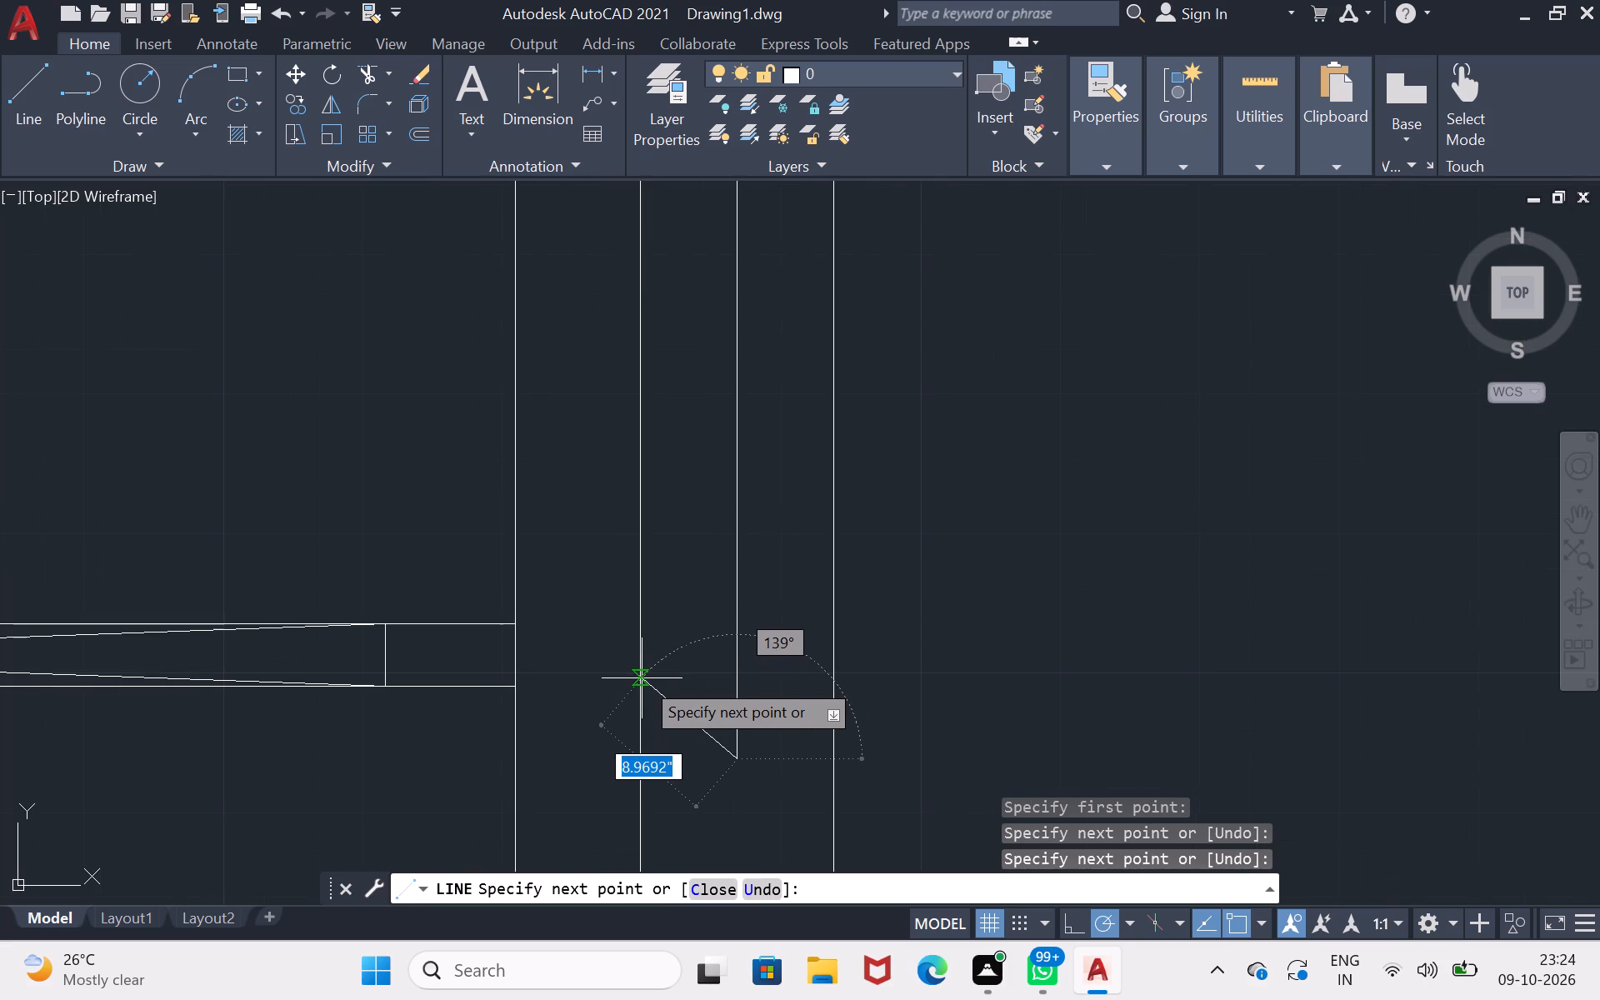
pyautogui.click(641, 666)
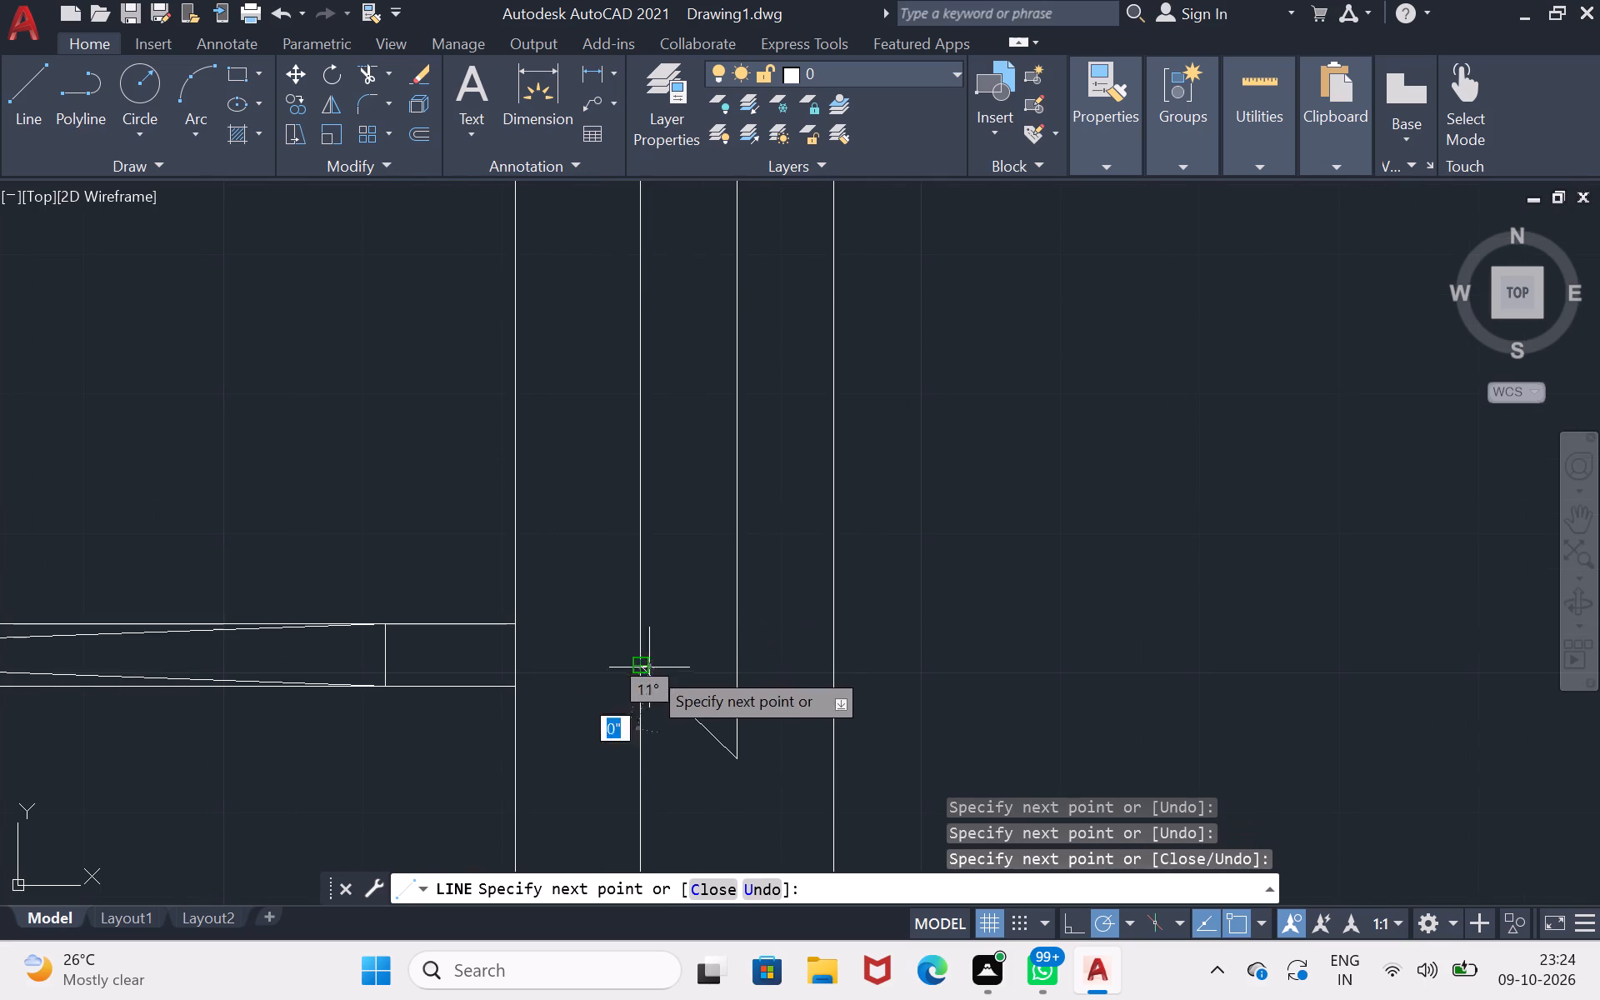
pyautogui.press('Return')
pyautogui.scroll(-3, 853, 753)
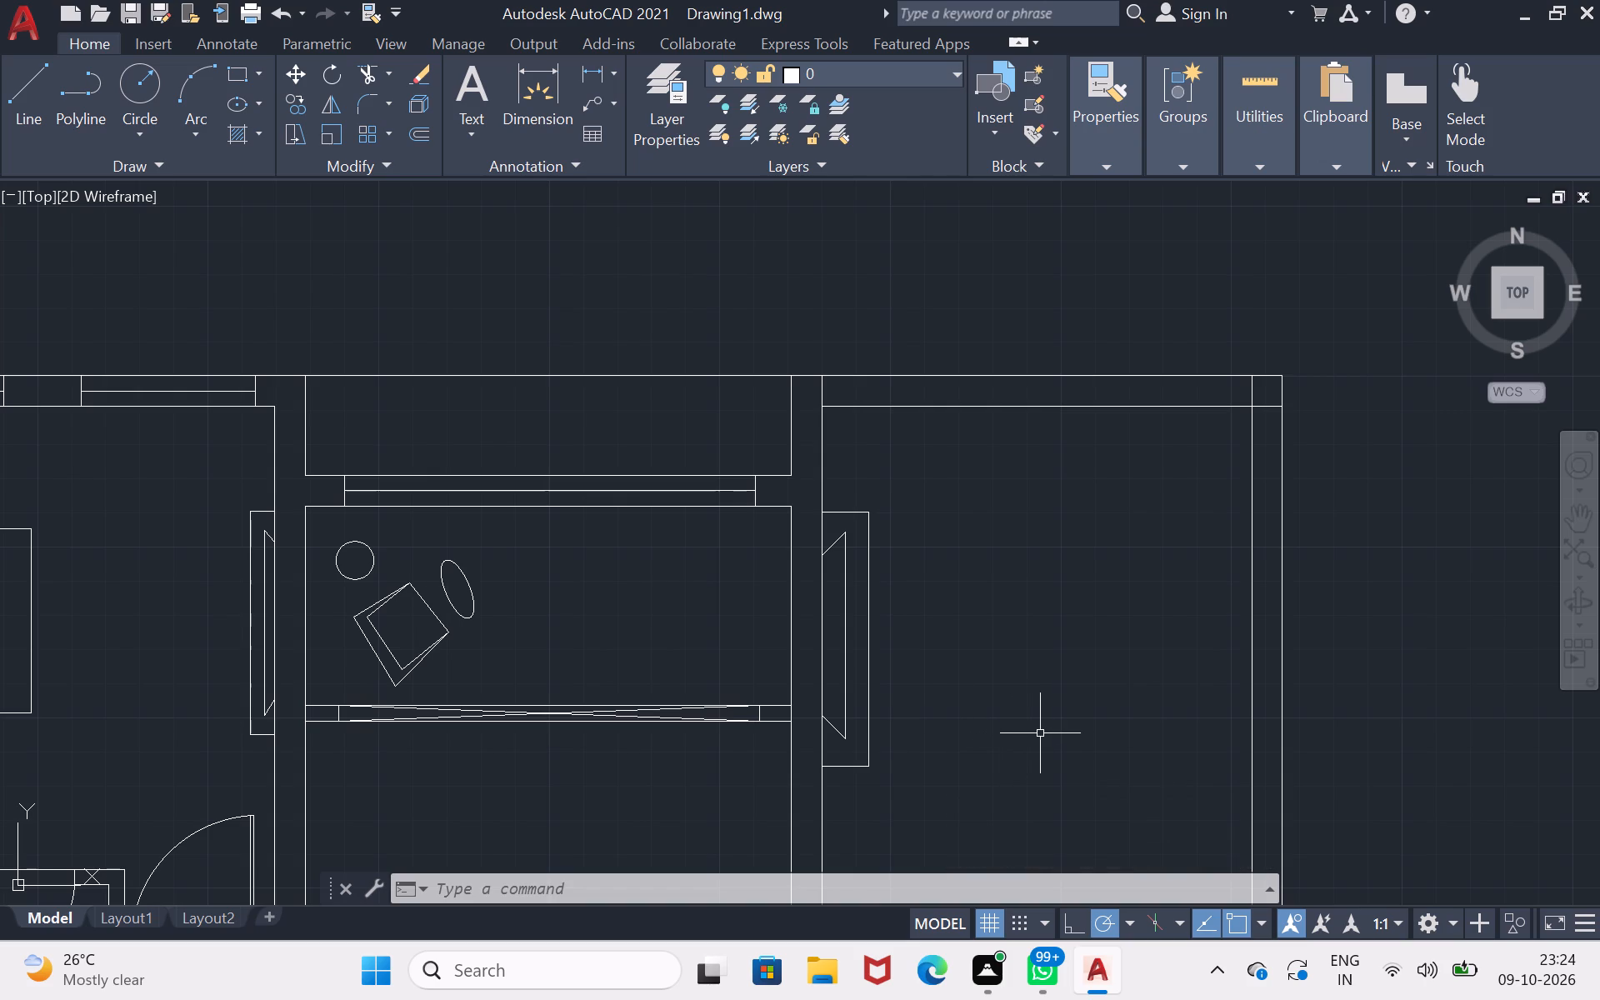
pyautogui.scroll(-2, 1046, 709)
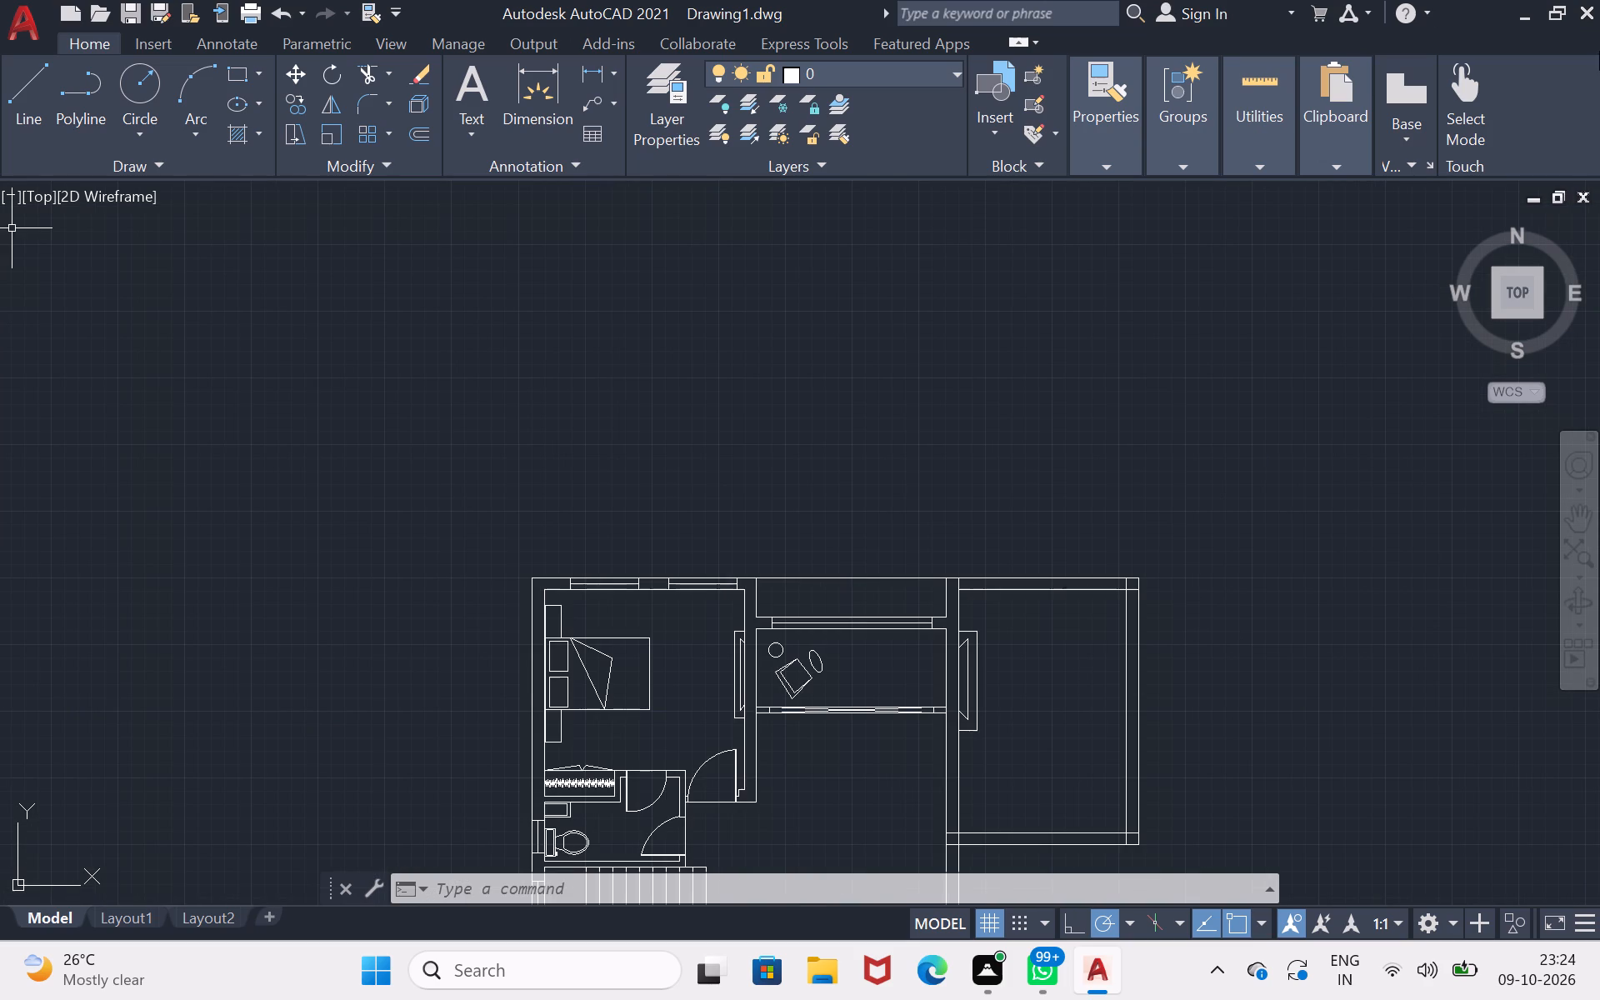
# Draw a closed L-shaped sofa outline in the northeast room's northeast corner, with a north arm about 2' deep and an east arm about 2'-1.5" wide.
pyautogui.scroll(2, 1164, 747)
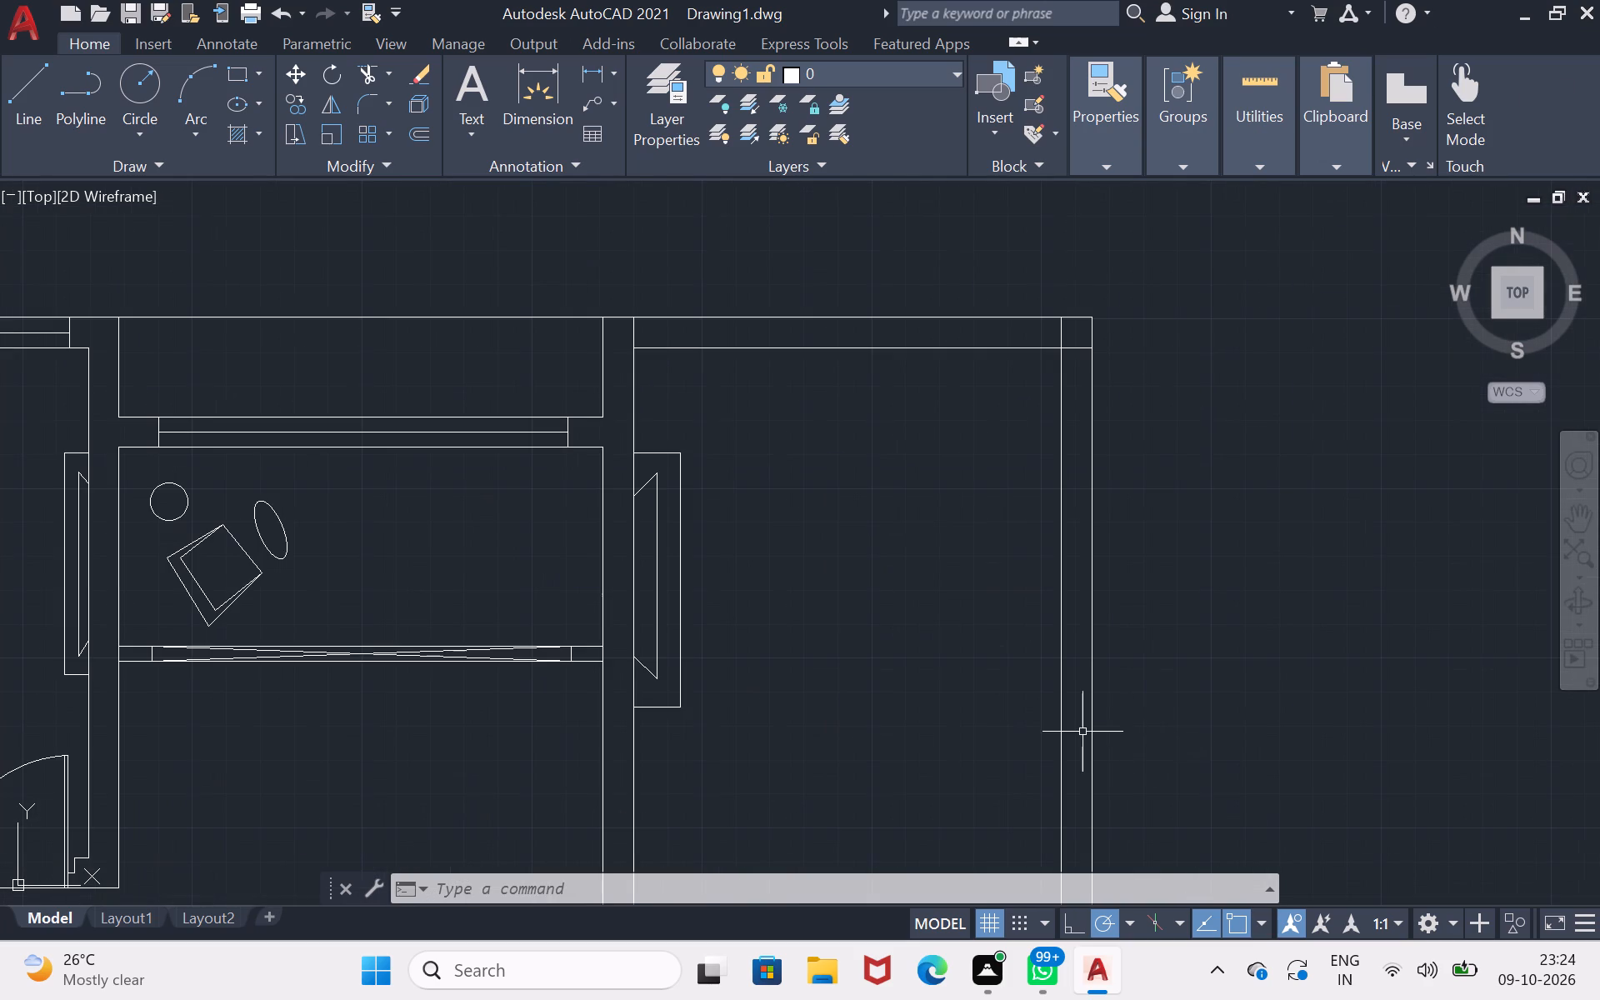
pyautogui.click(1569, 502)
pyautogui.moveTo(1343, 551); pyautogui.dragTo(1362, 391)
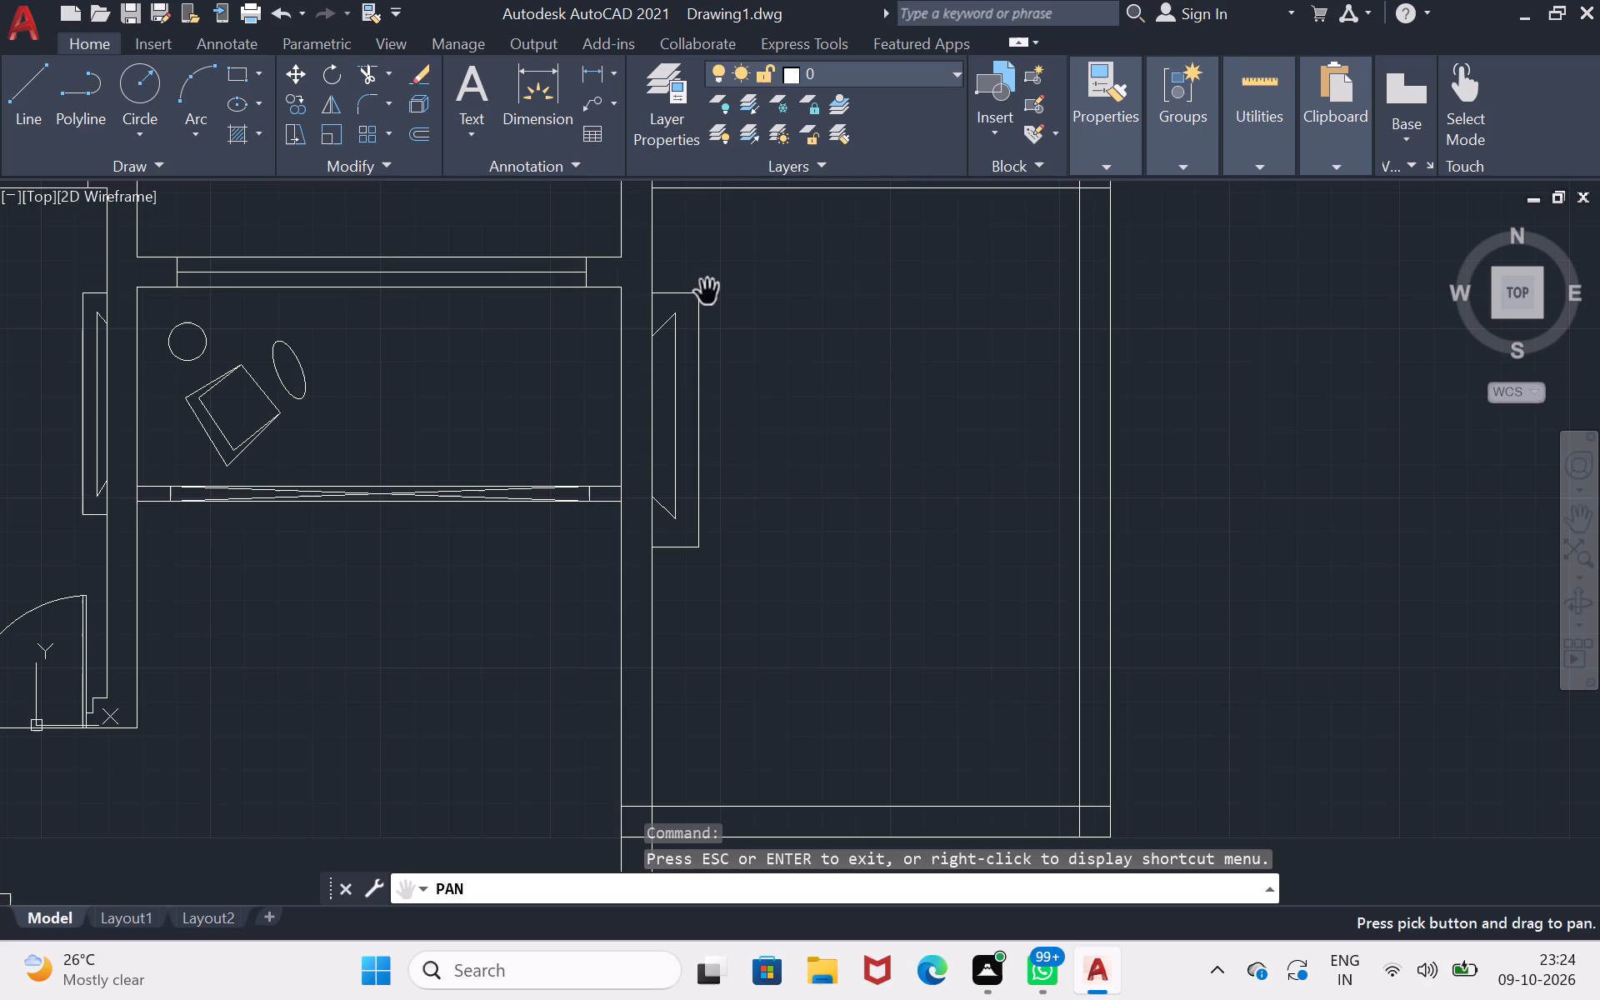
pyautogui.press('Return')
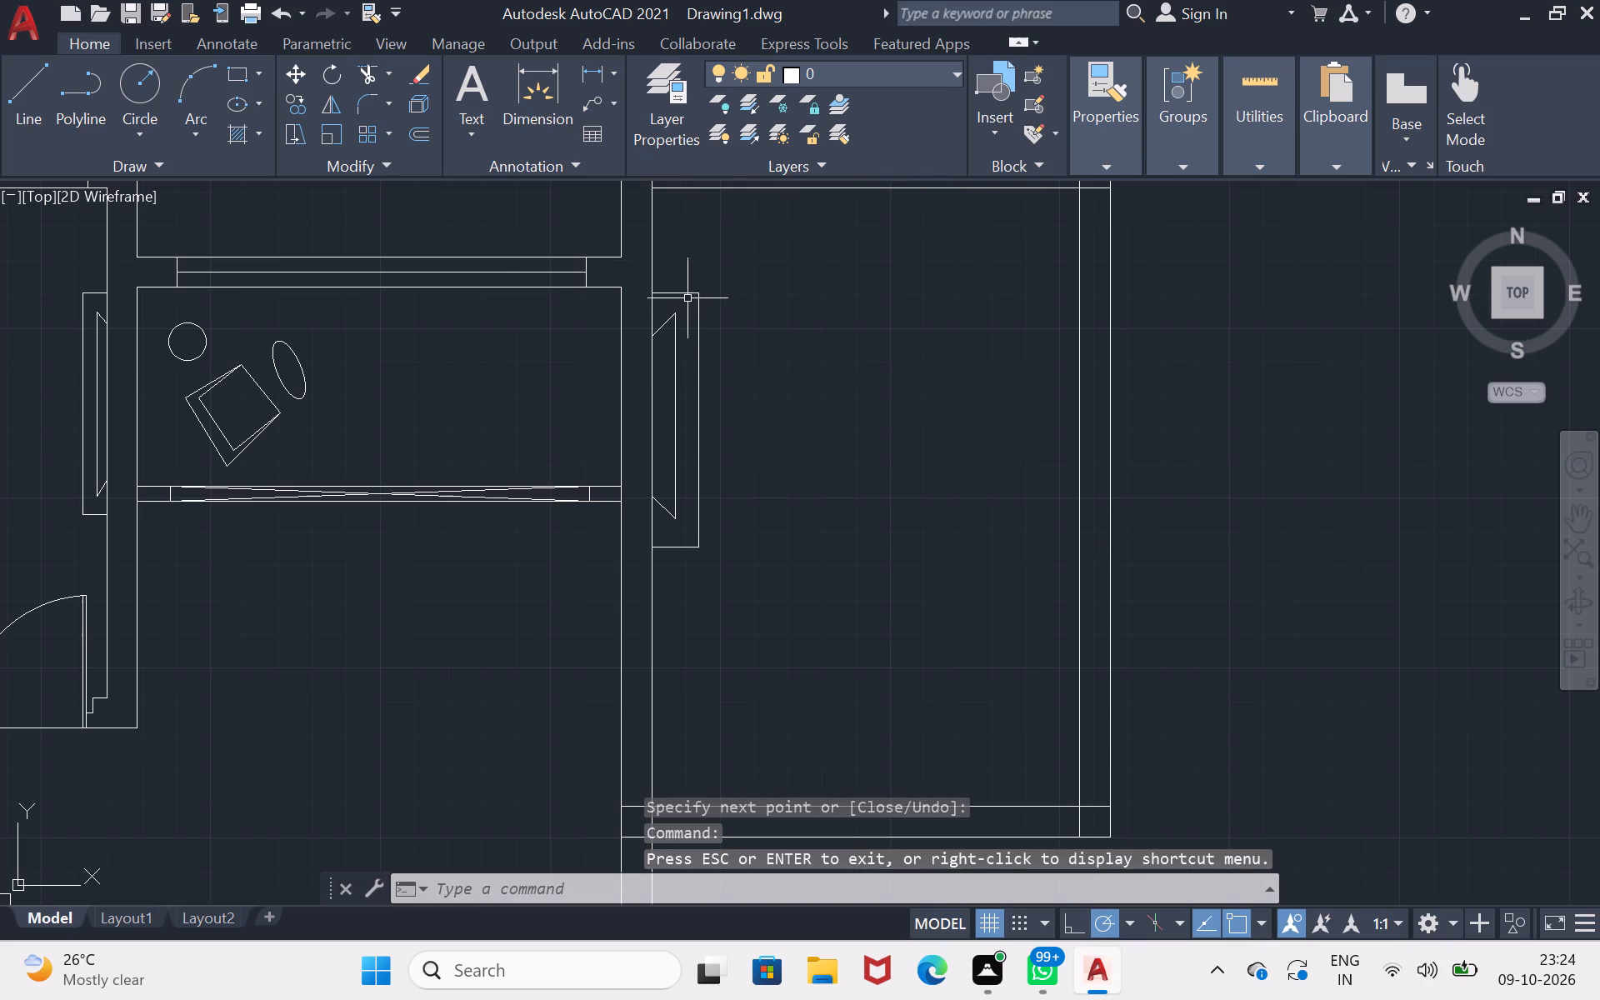
pyautogui.scroll(-1, 692, 277)
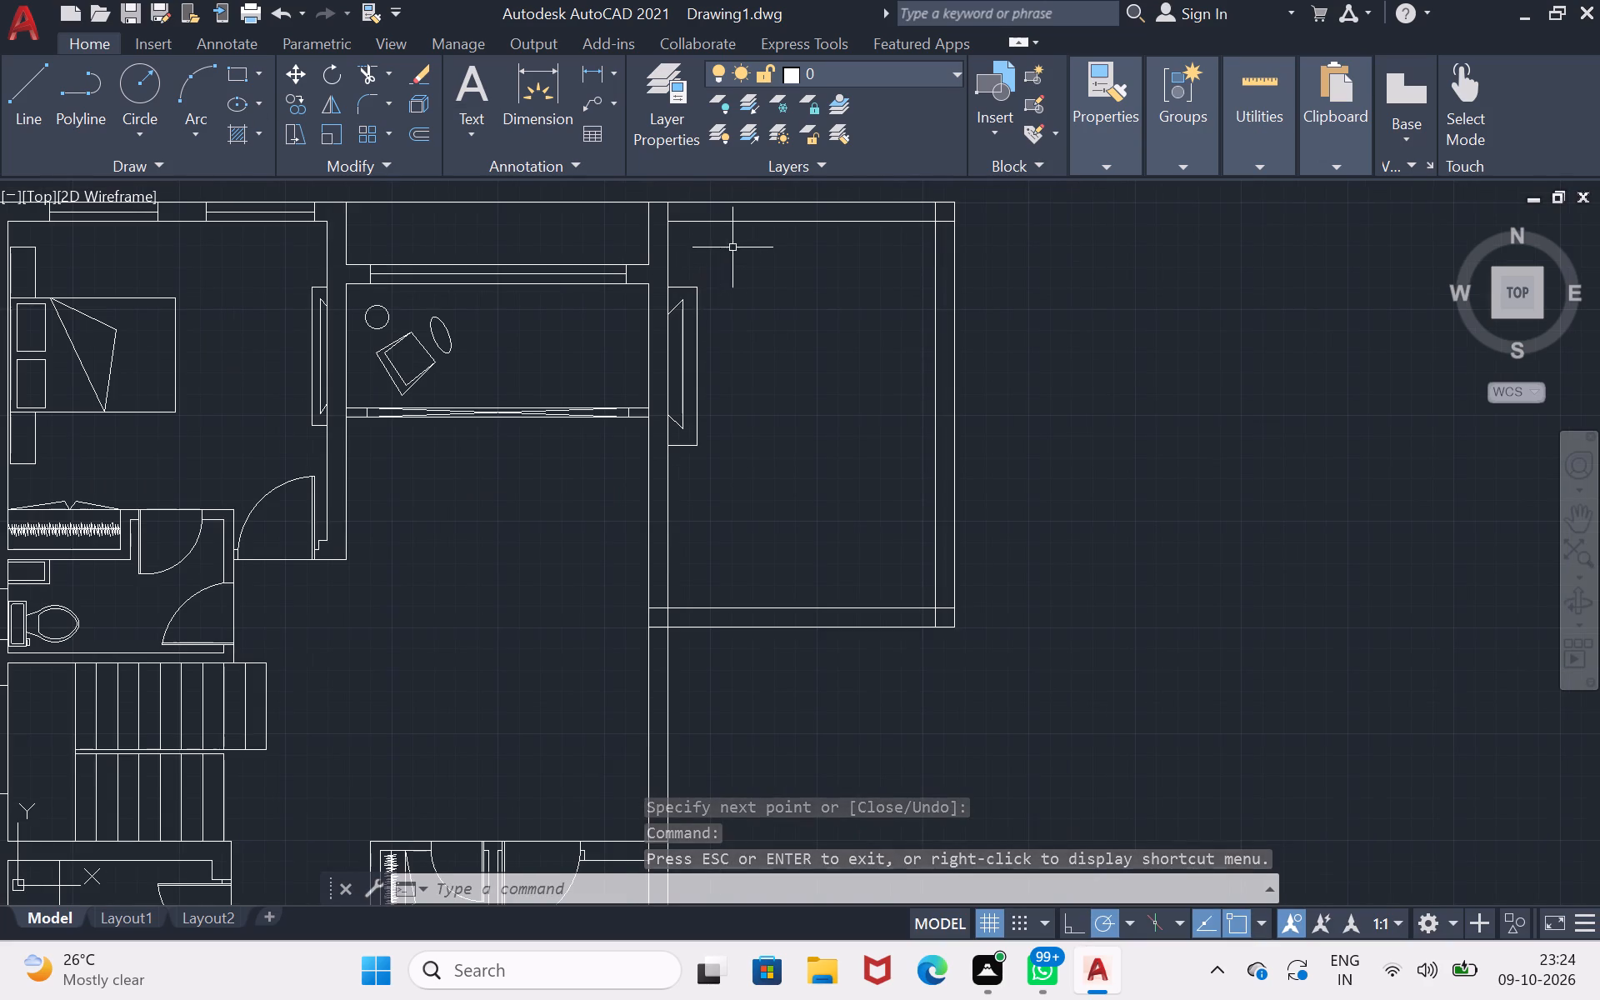
pyautogui.scroll(1, 682, 237)
pyautogui.click(19, 126)
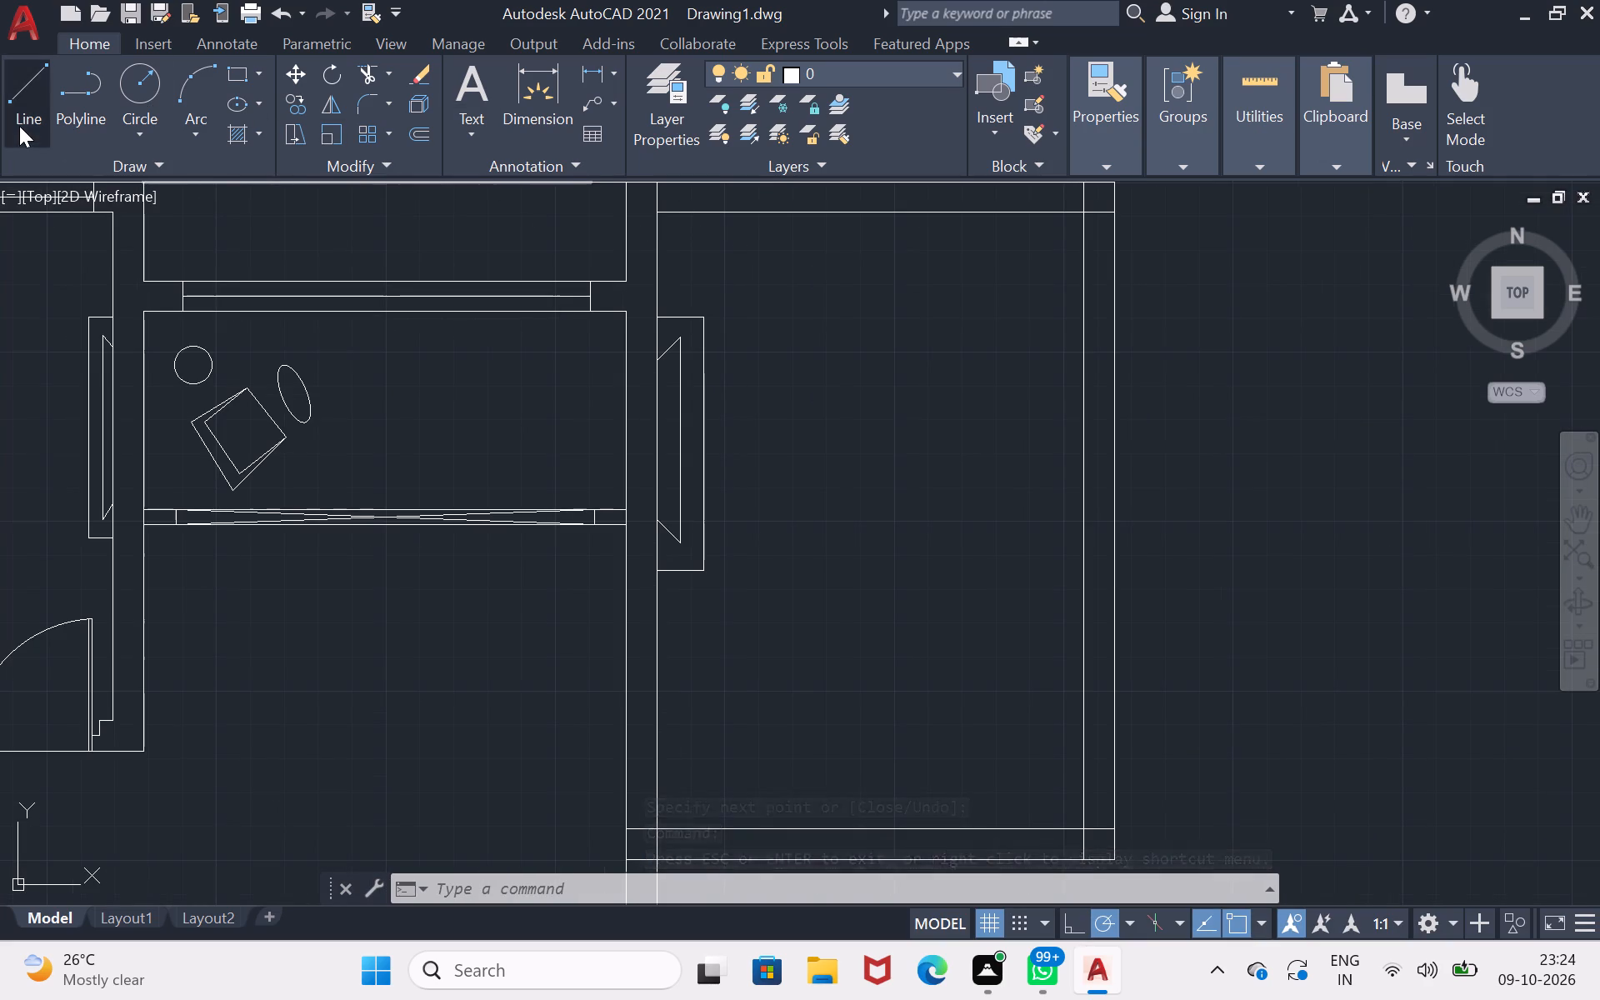
pyautogui.click(765, 234)
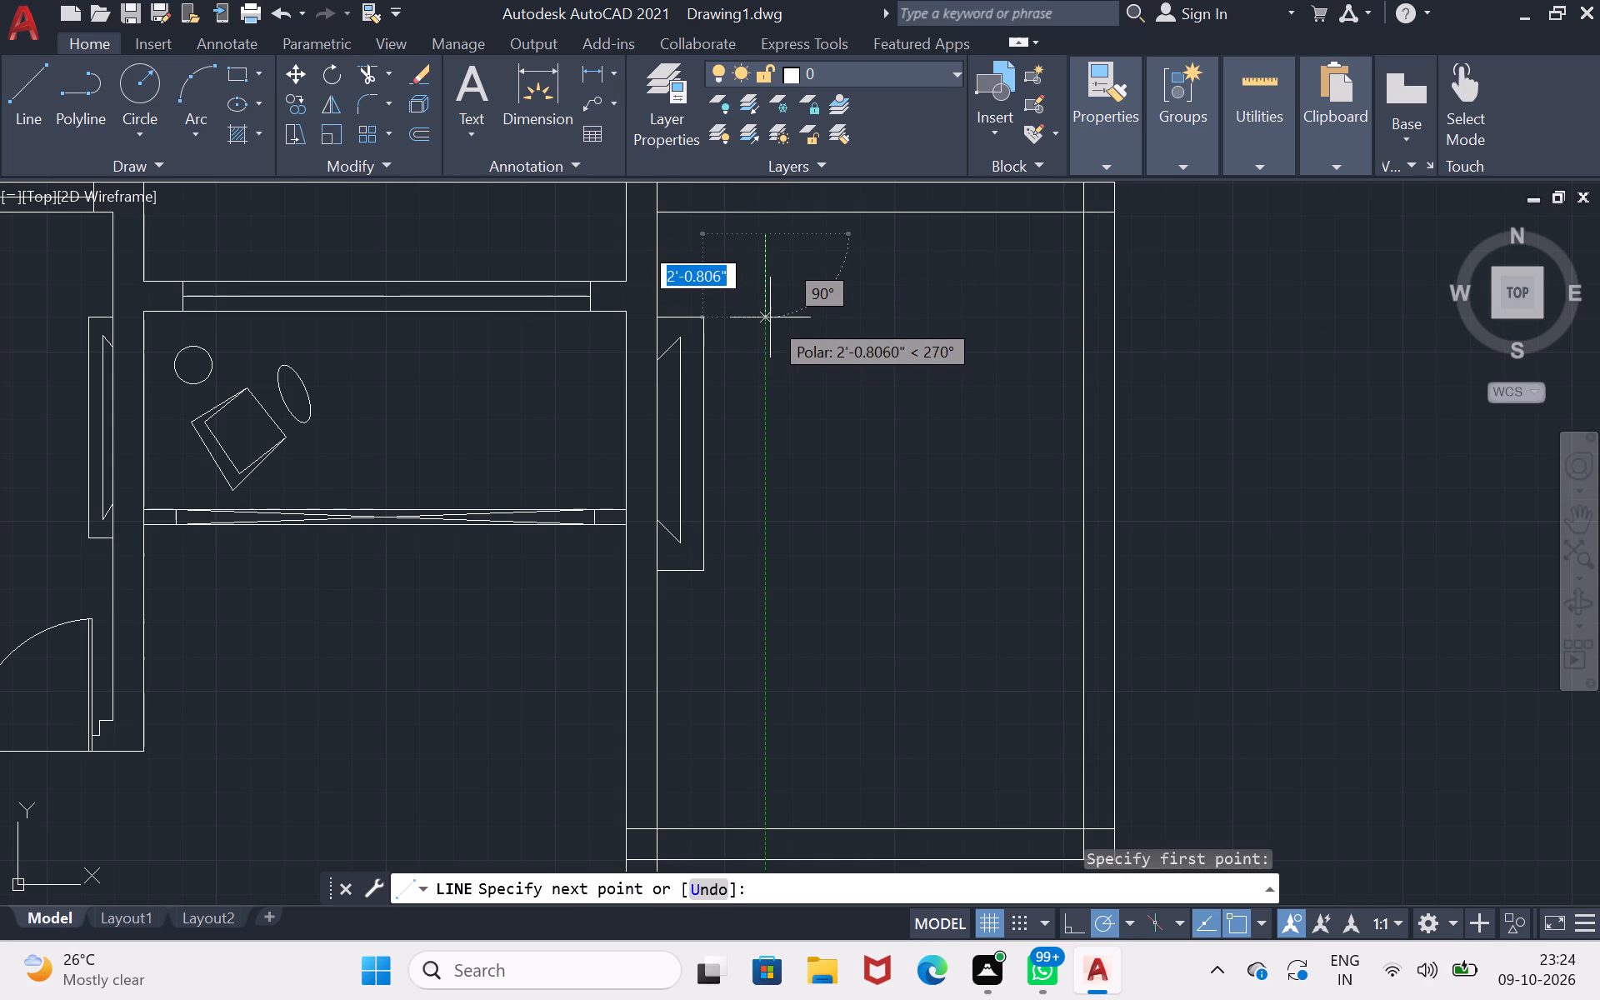
pyautogui.click(770, 316)
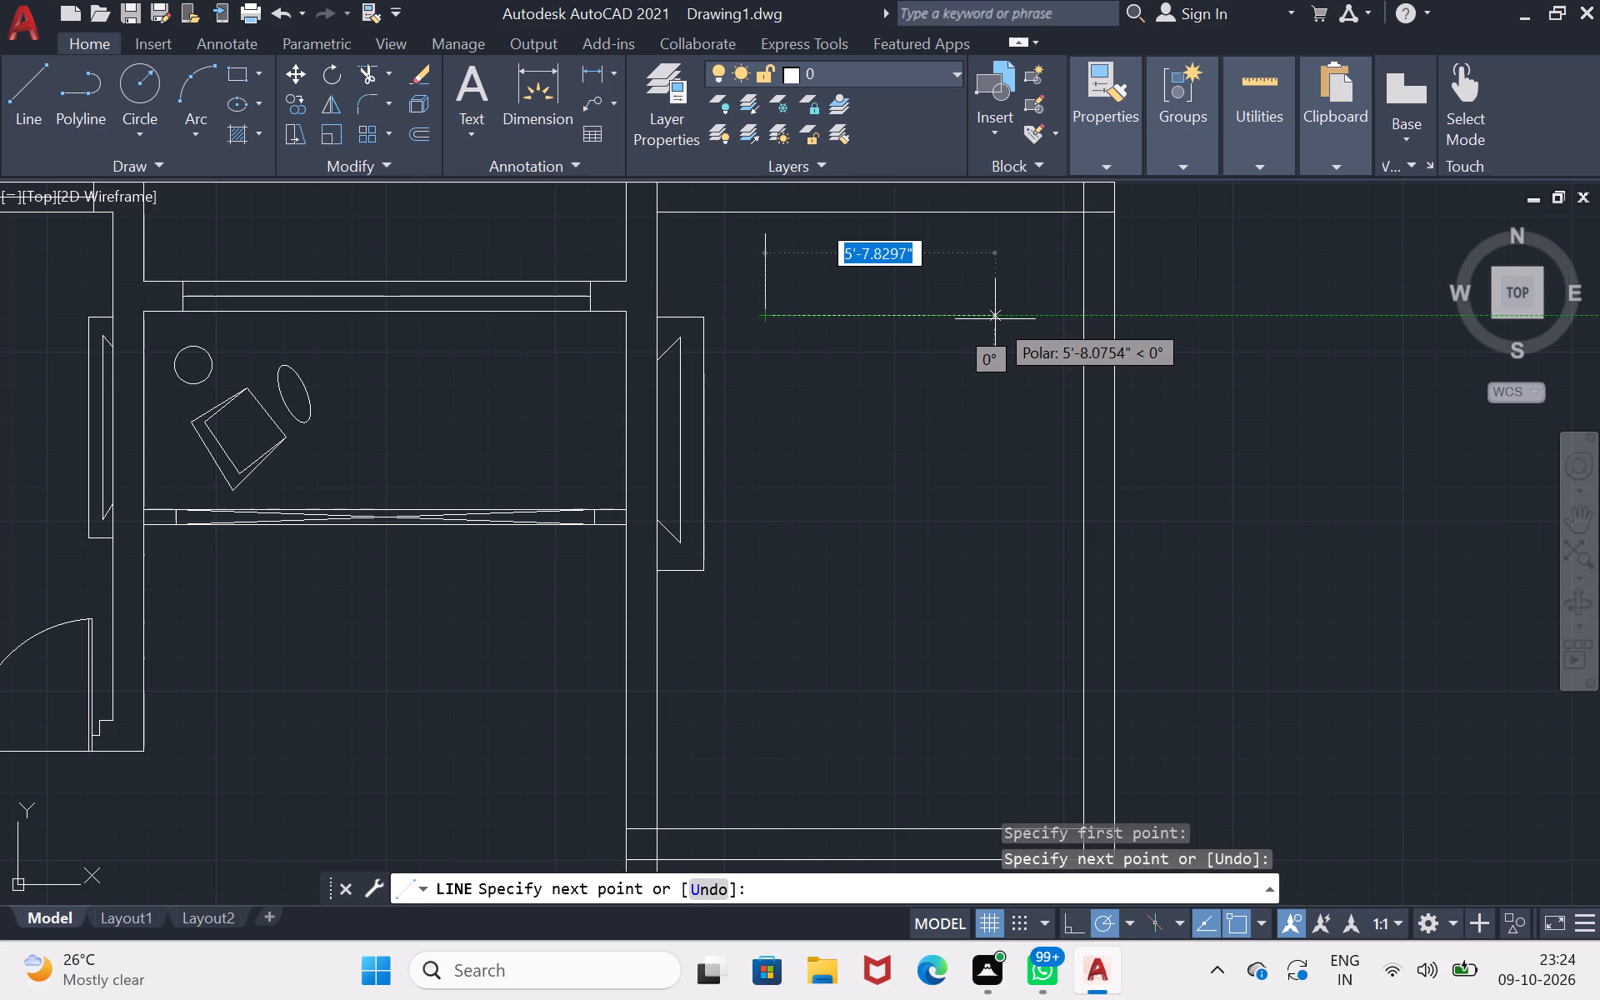
pyautogui.click(983, 319)
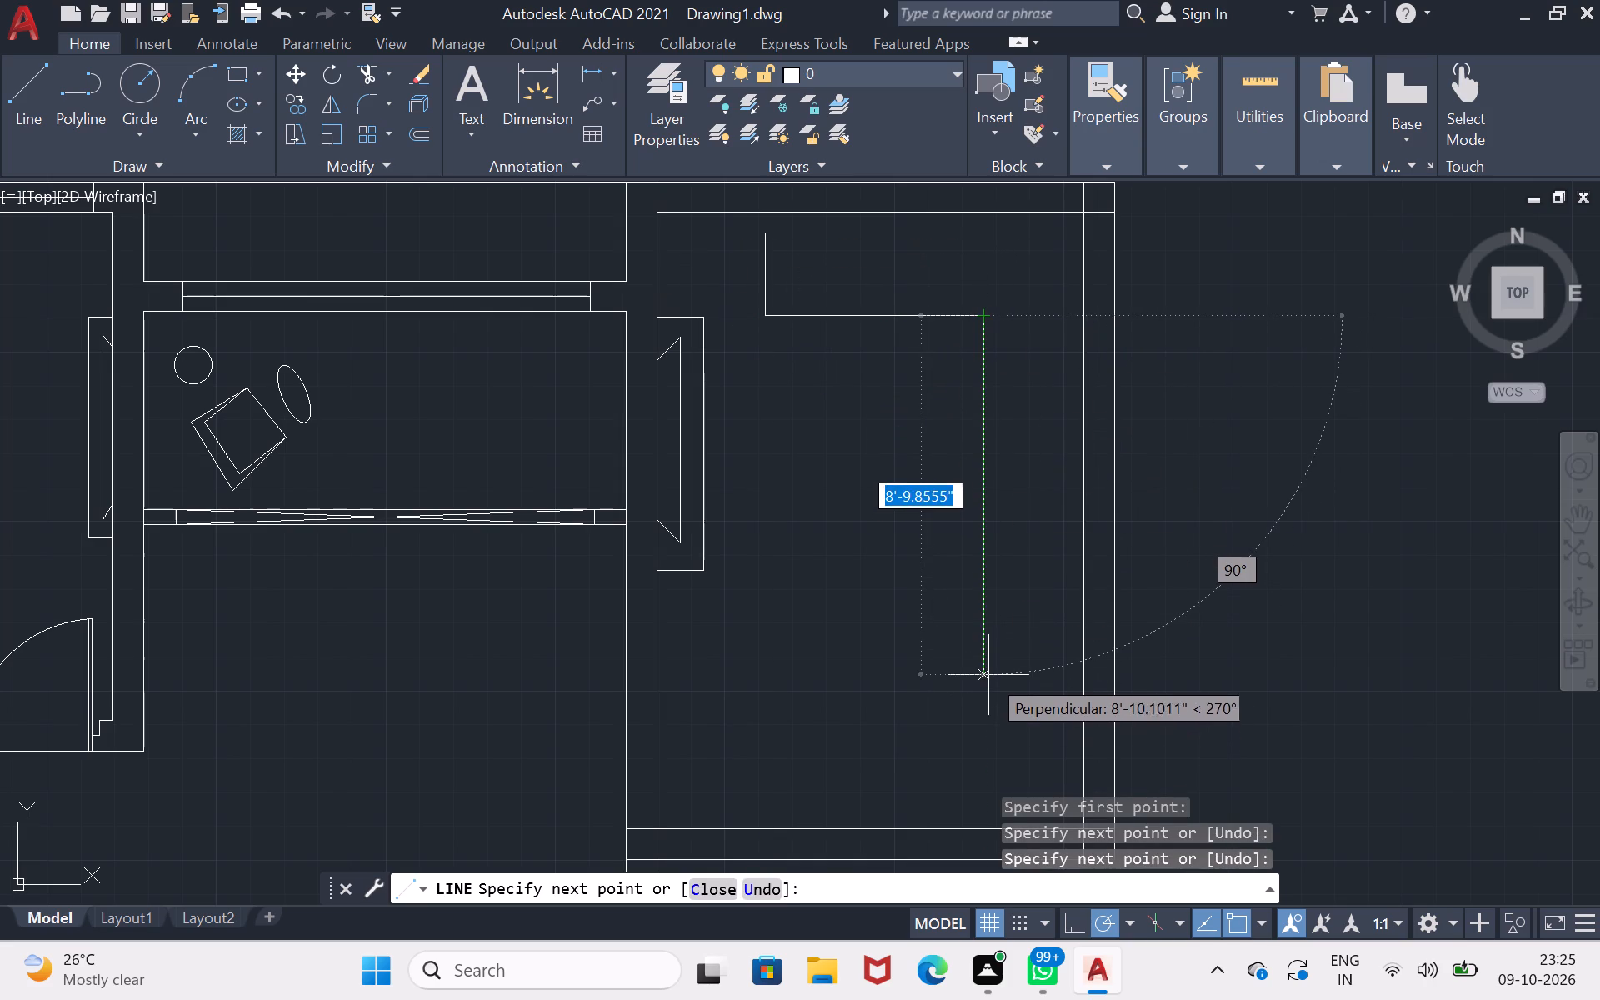
pyautogui.click(994, 613)
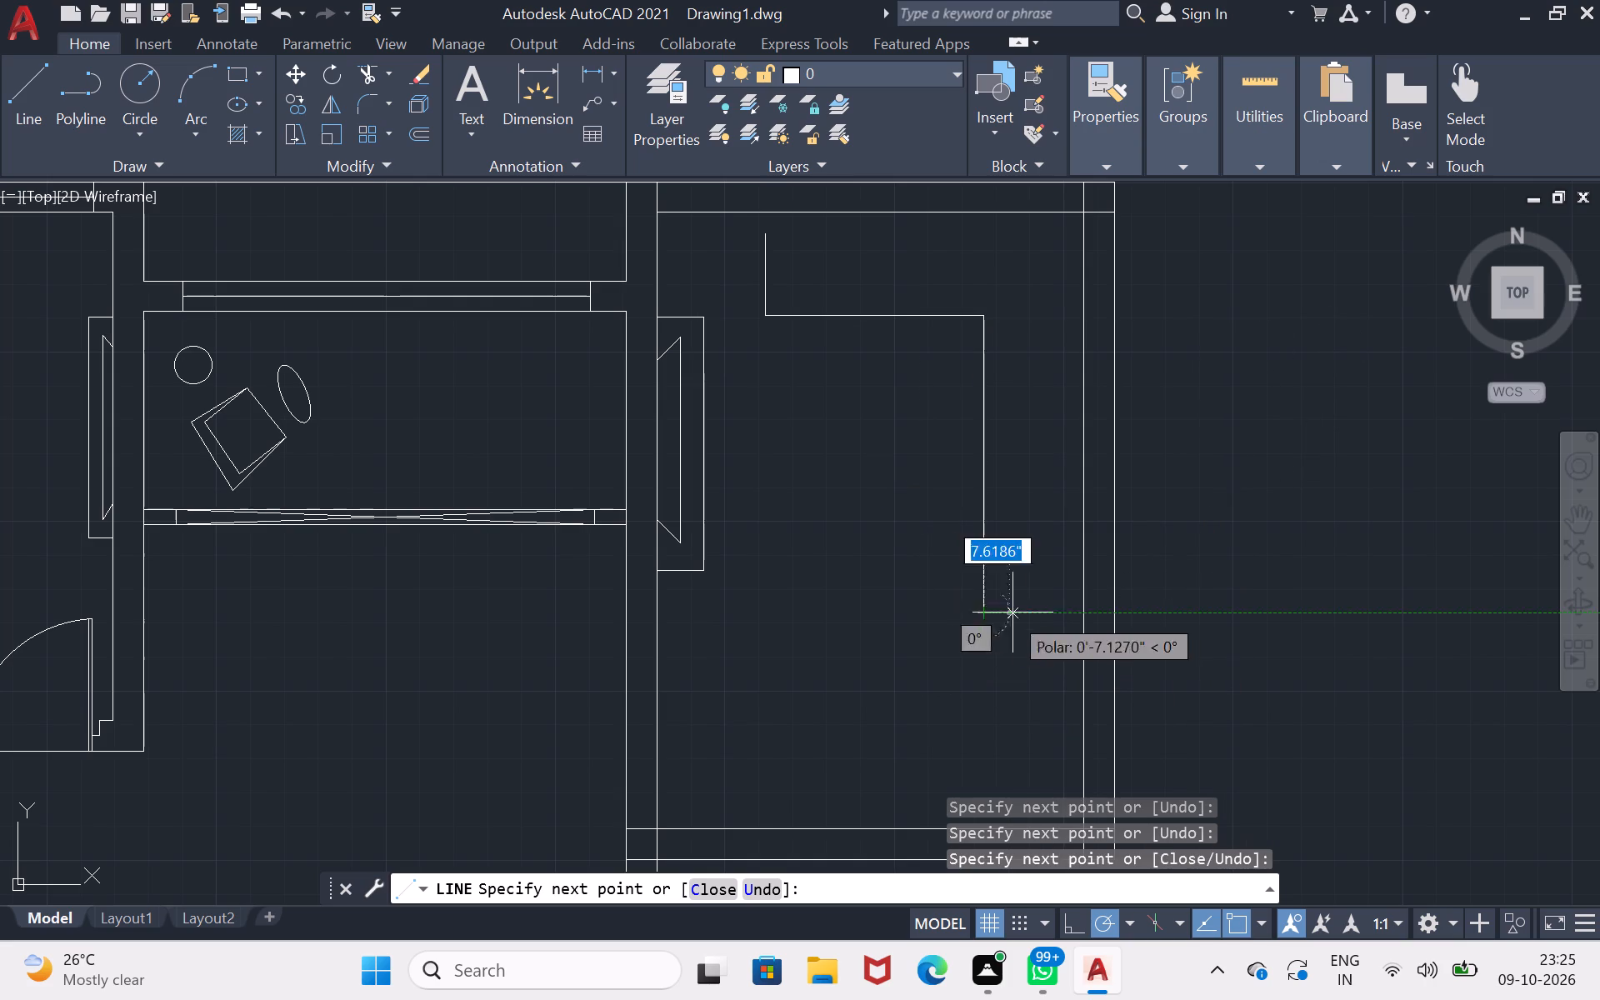
pyautogui.click(1070, 618)
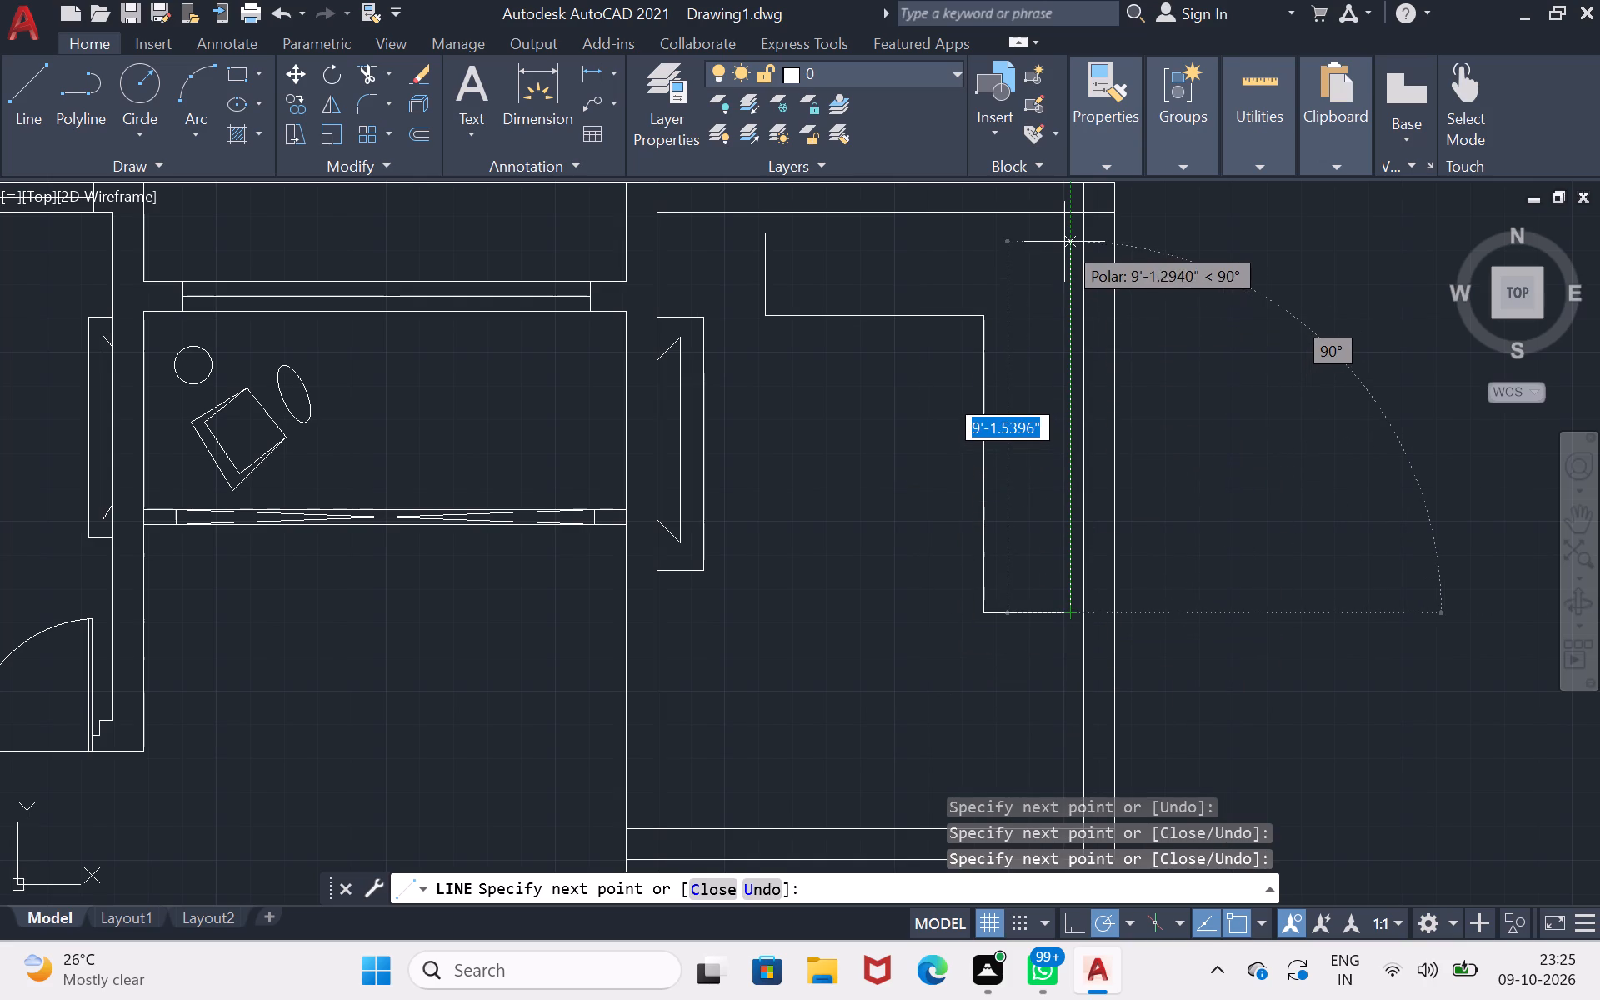
pyautogui.click(1064, 234)
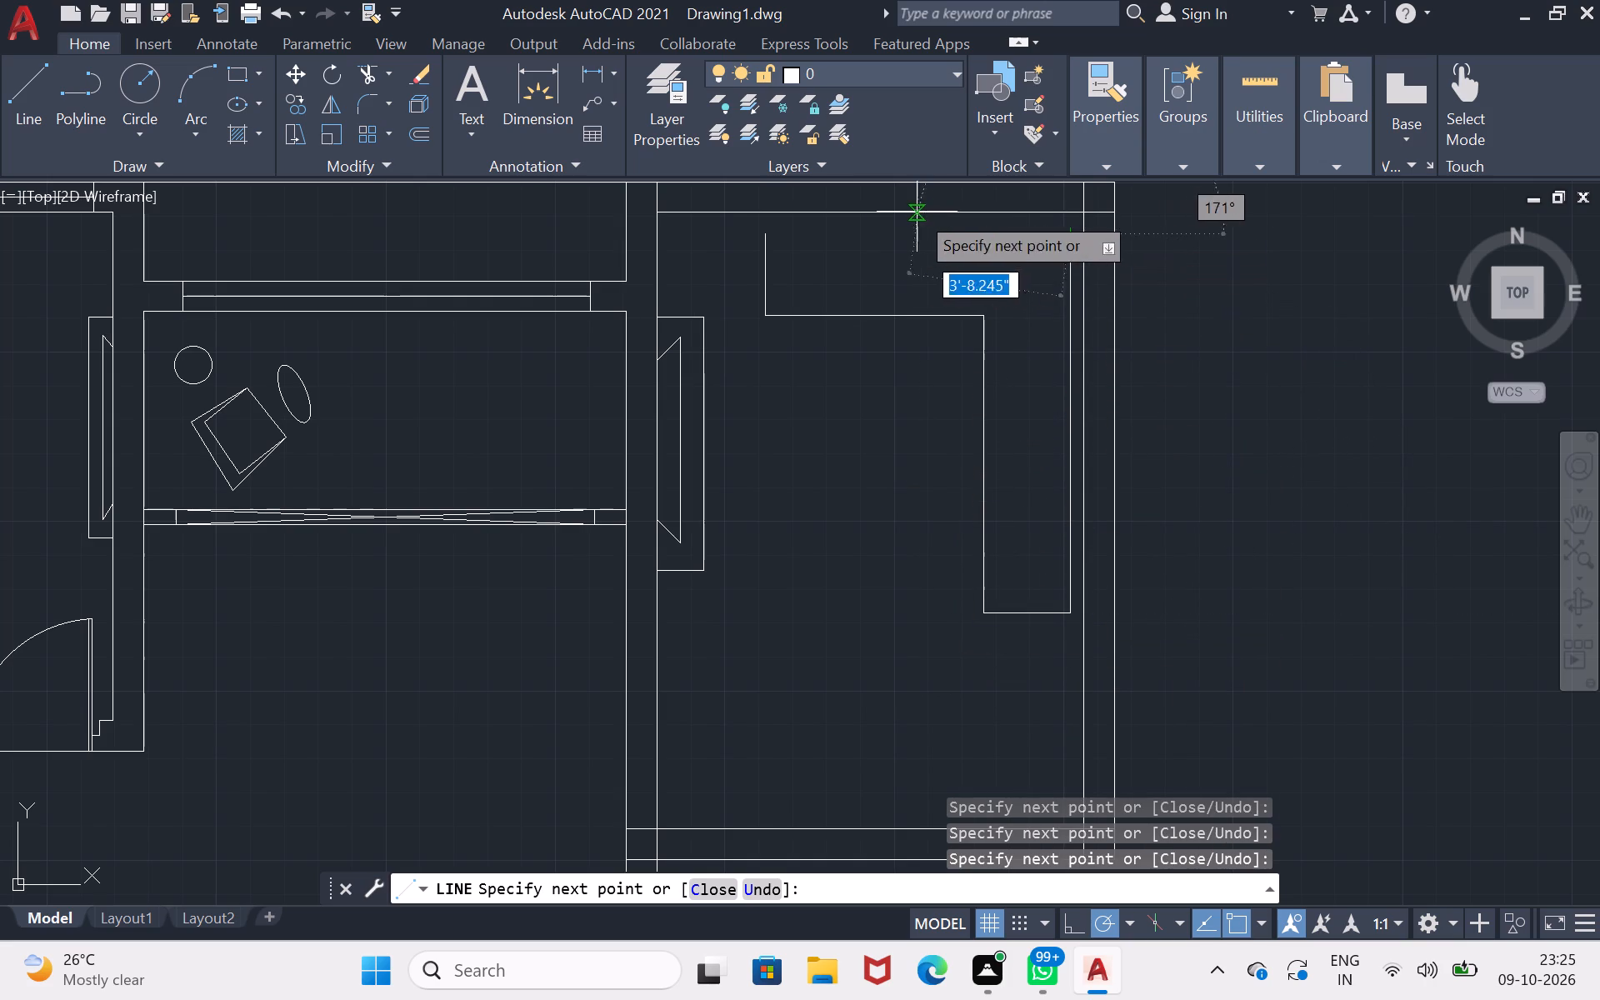
pyautogui.doubleClick(766, 232)
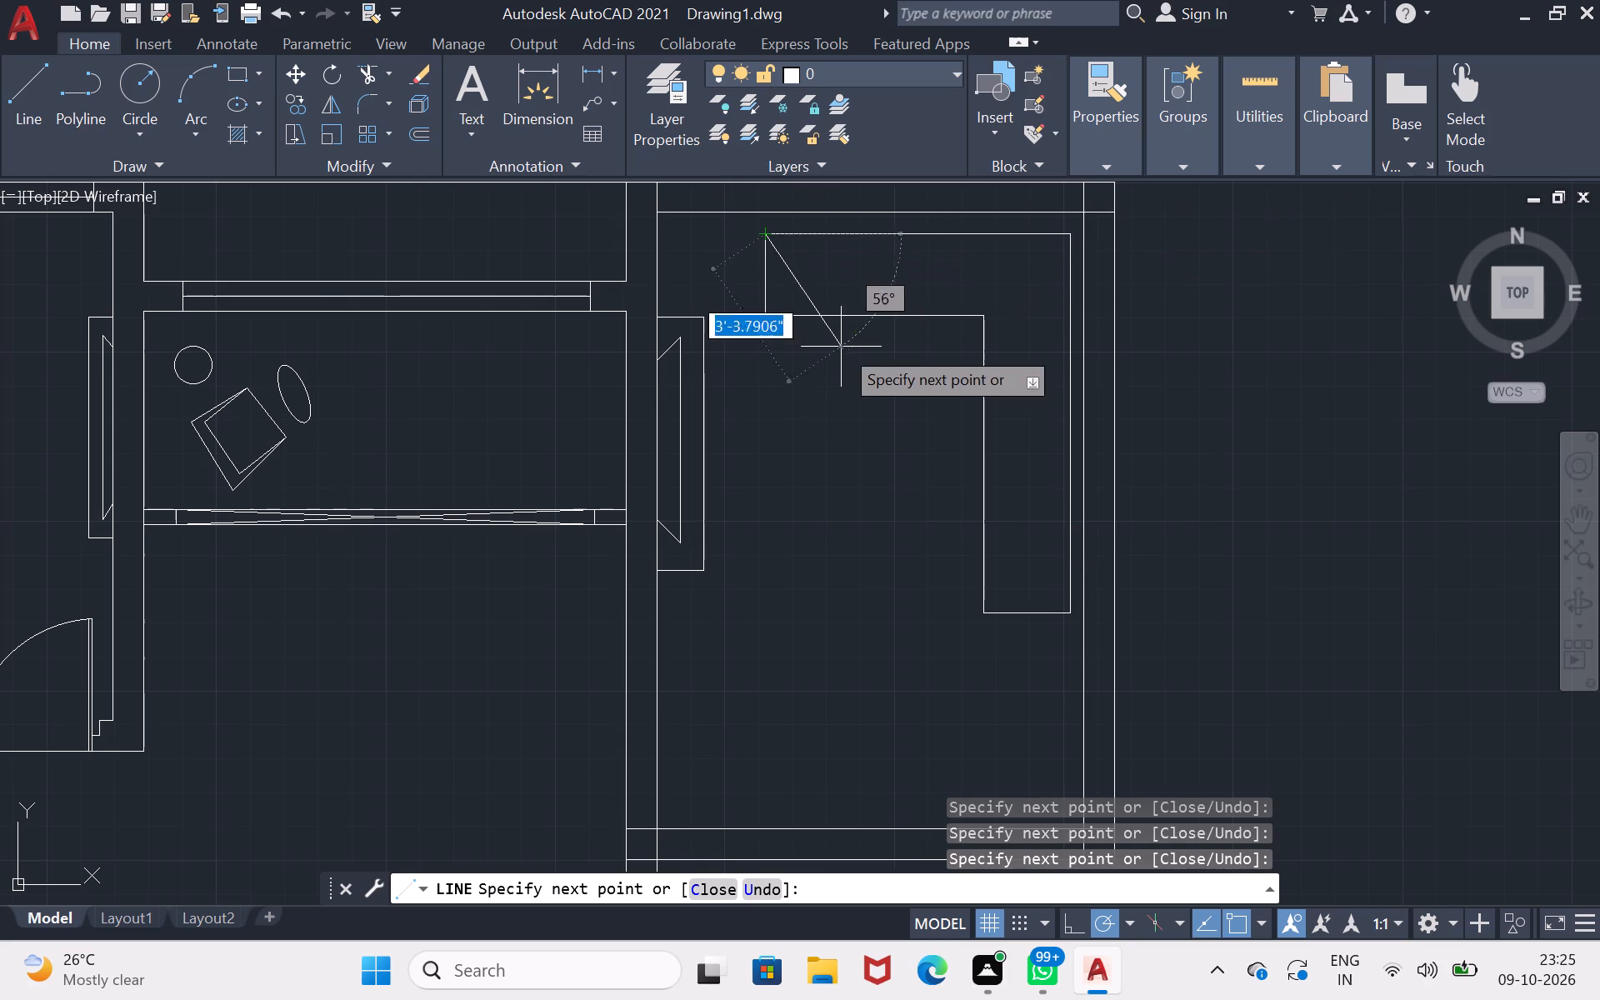
pyautogui.press('Return')
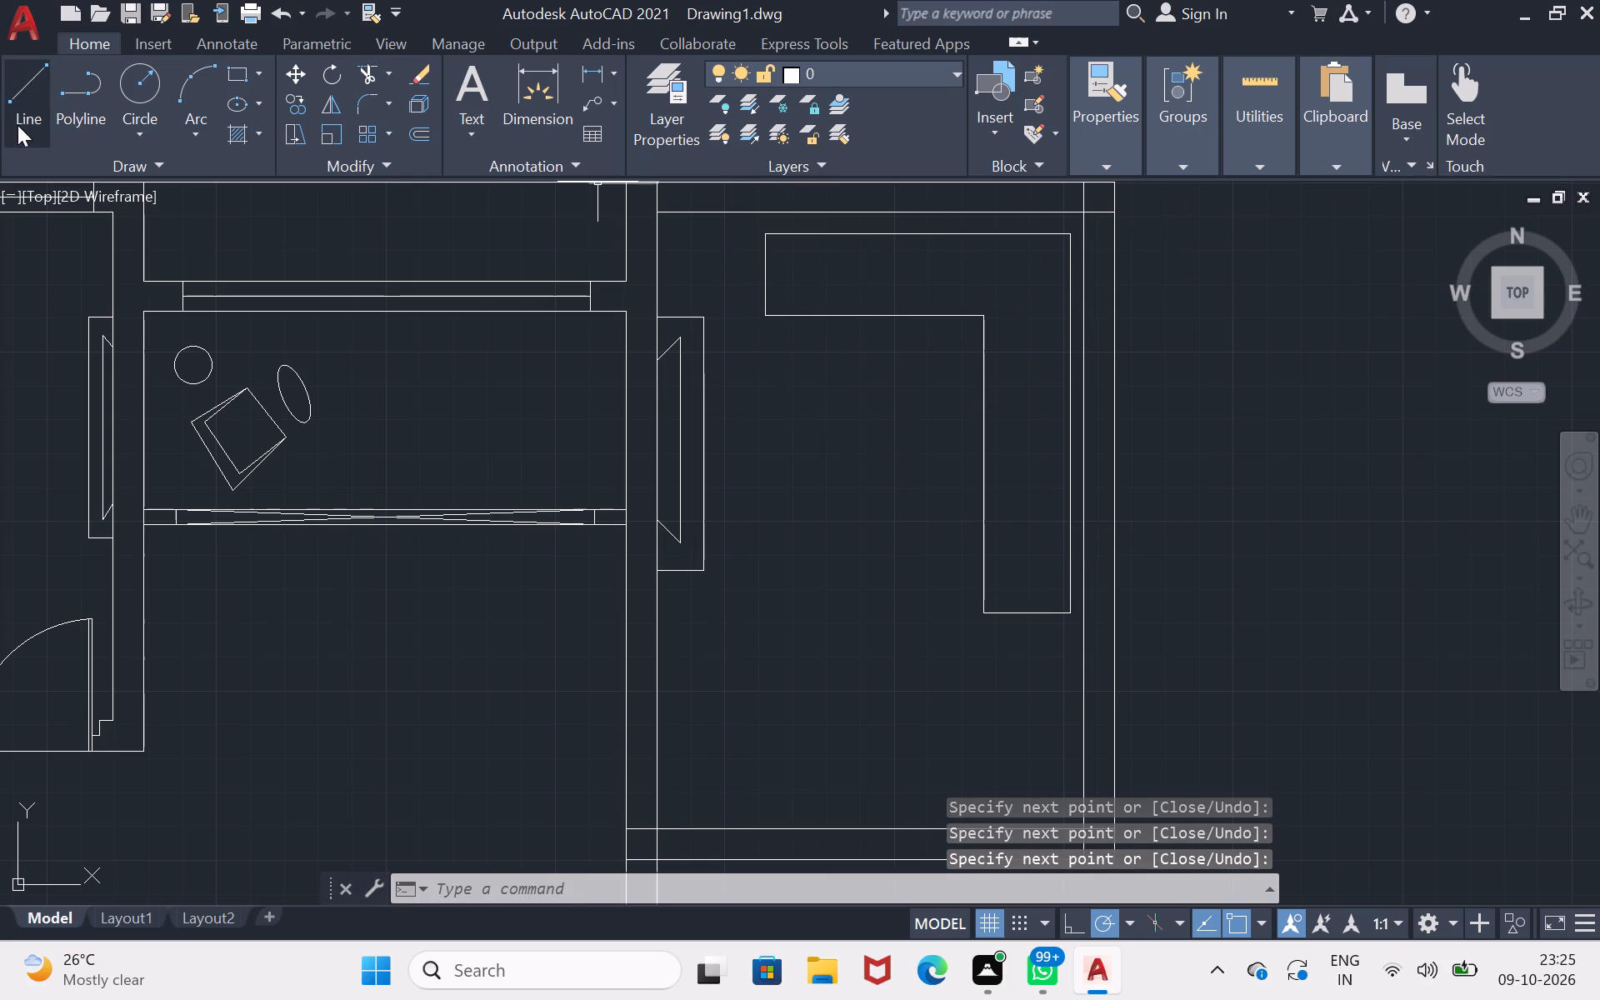
# Draw a vertical seat division about 2' long near the sofa's west end, continuing along the front edge to the inner corner and north to the back.
pyautogui.click(17, 125)
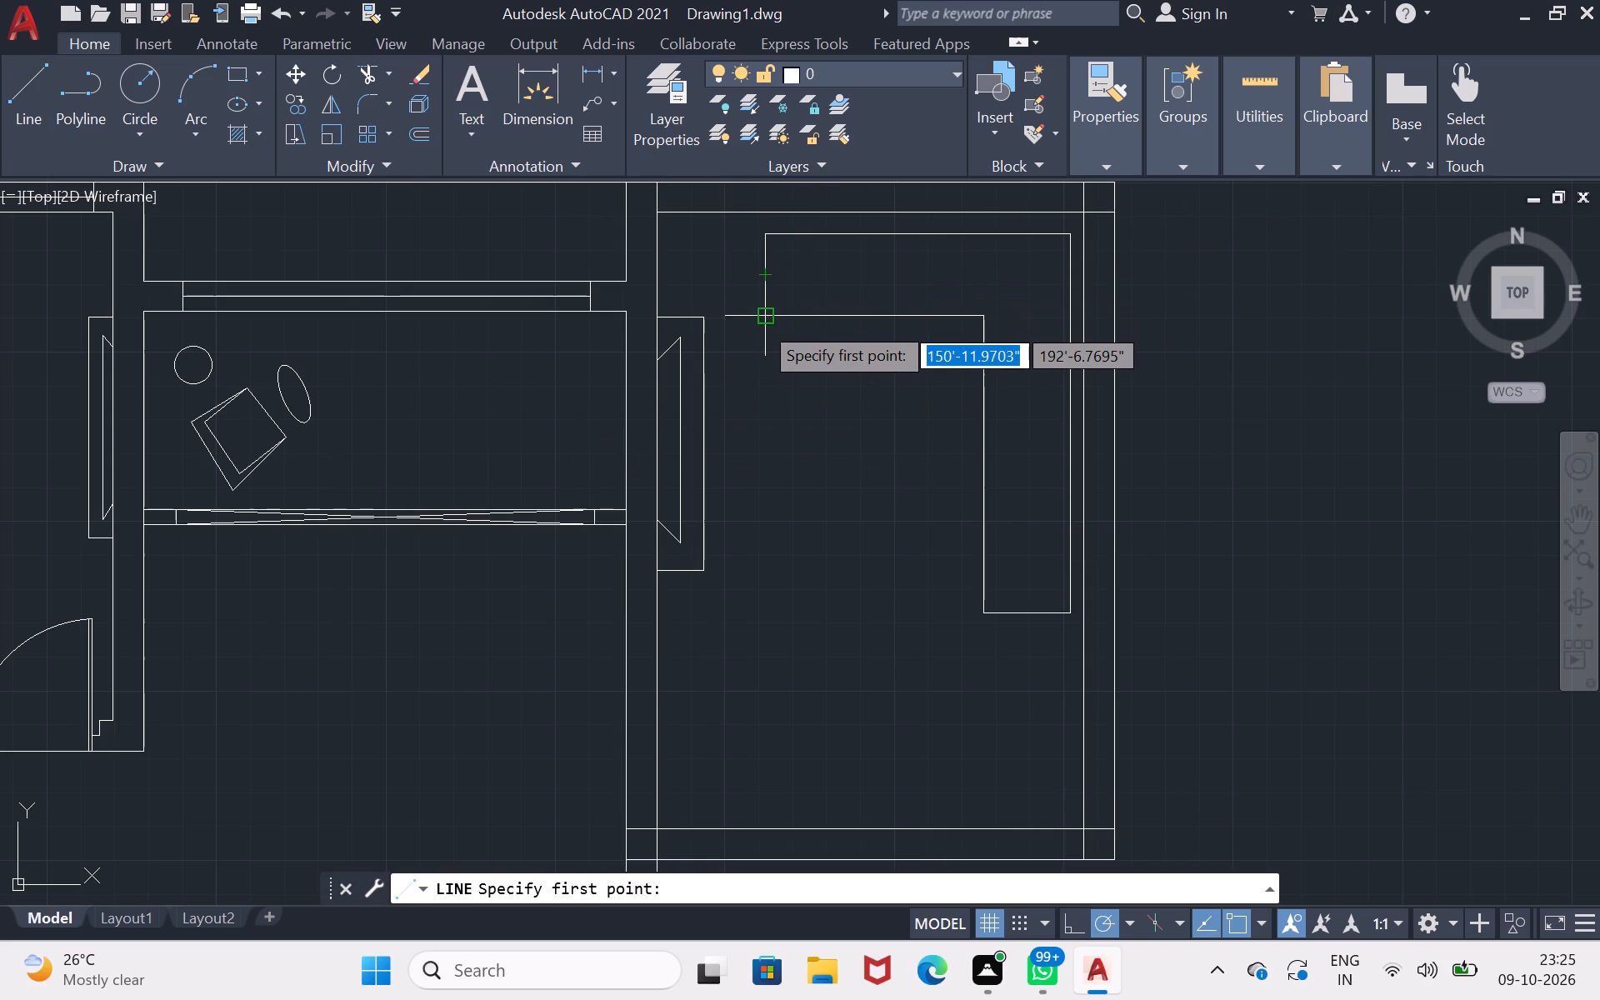
pyautogui.scroll(1, 777, 313)
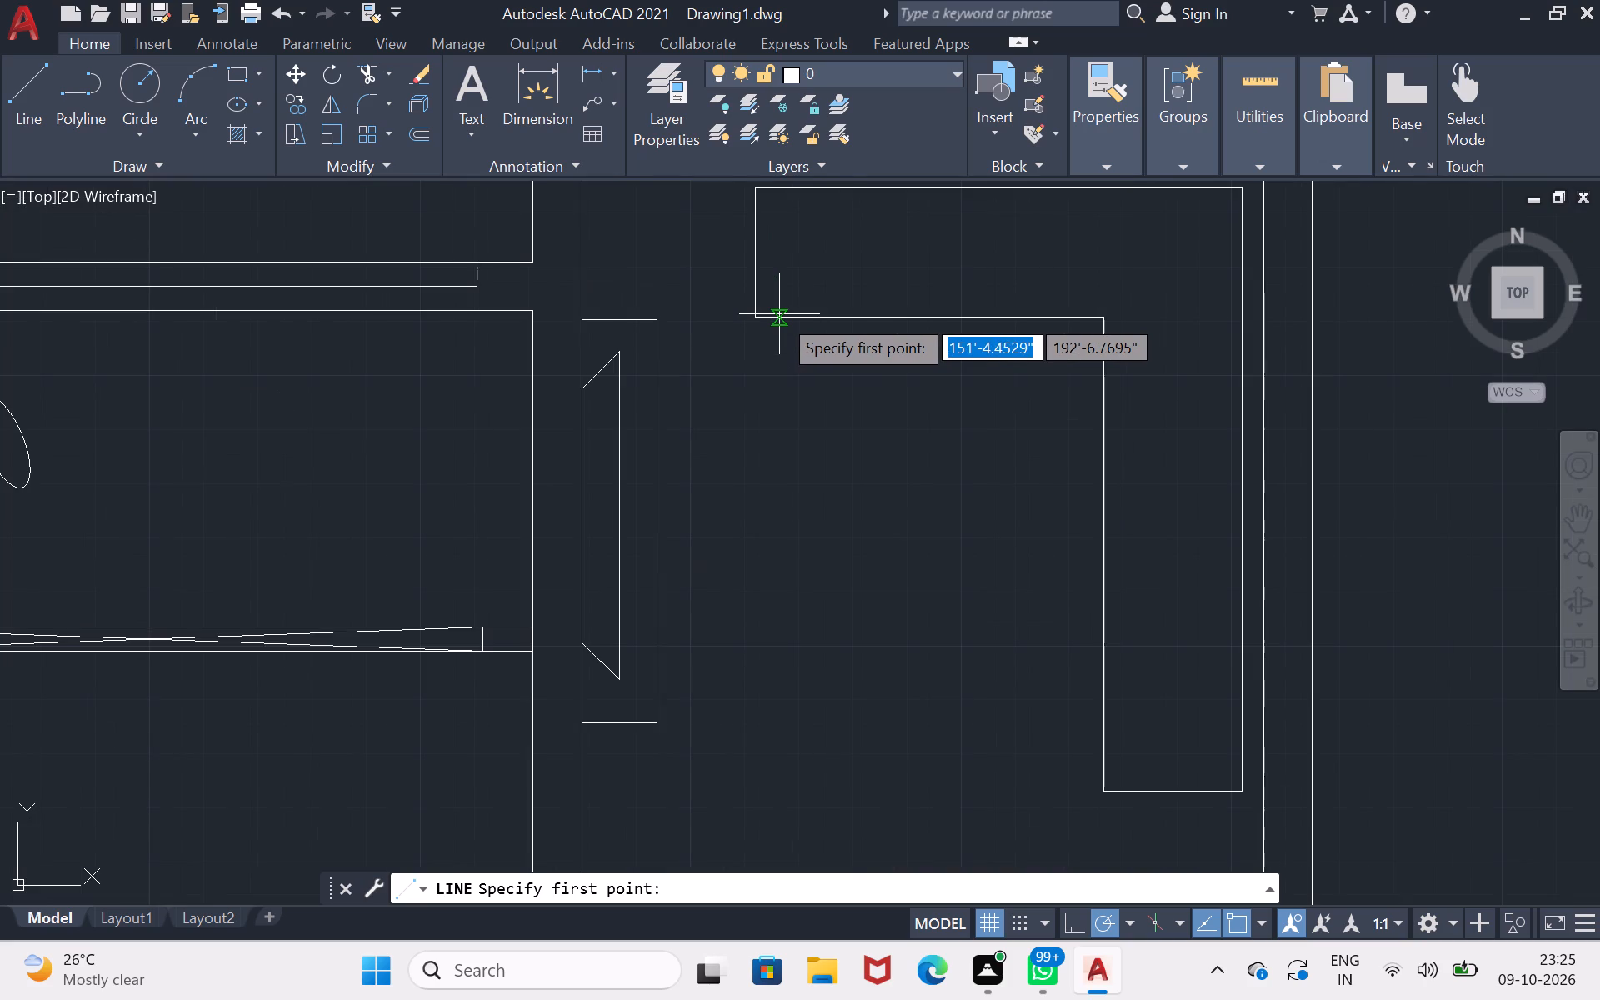
pyautogui.scroll(-1, 779, 314)
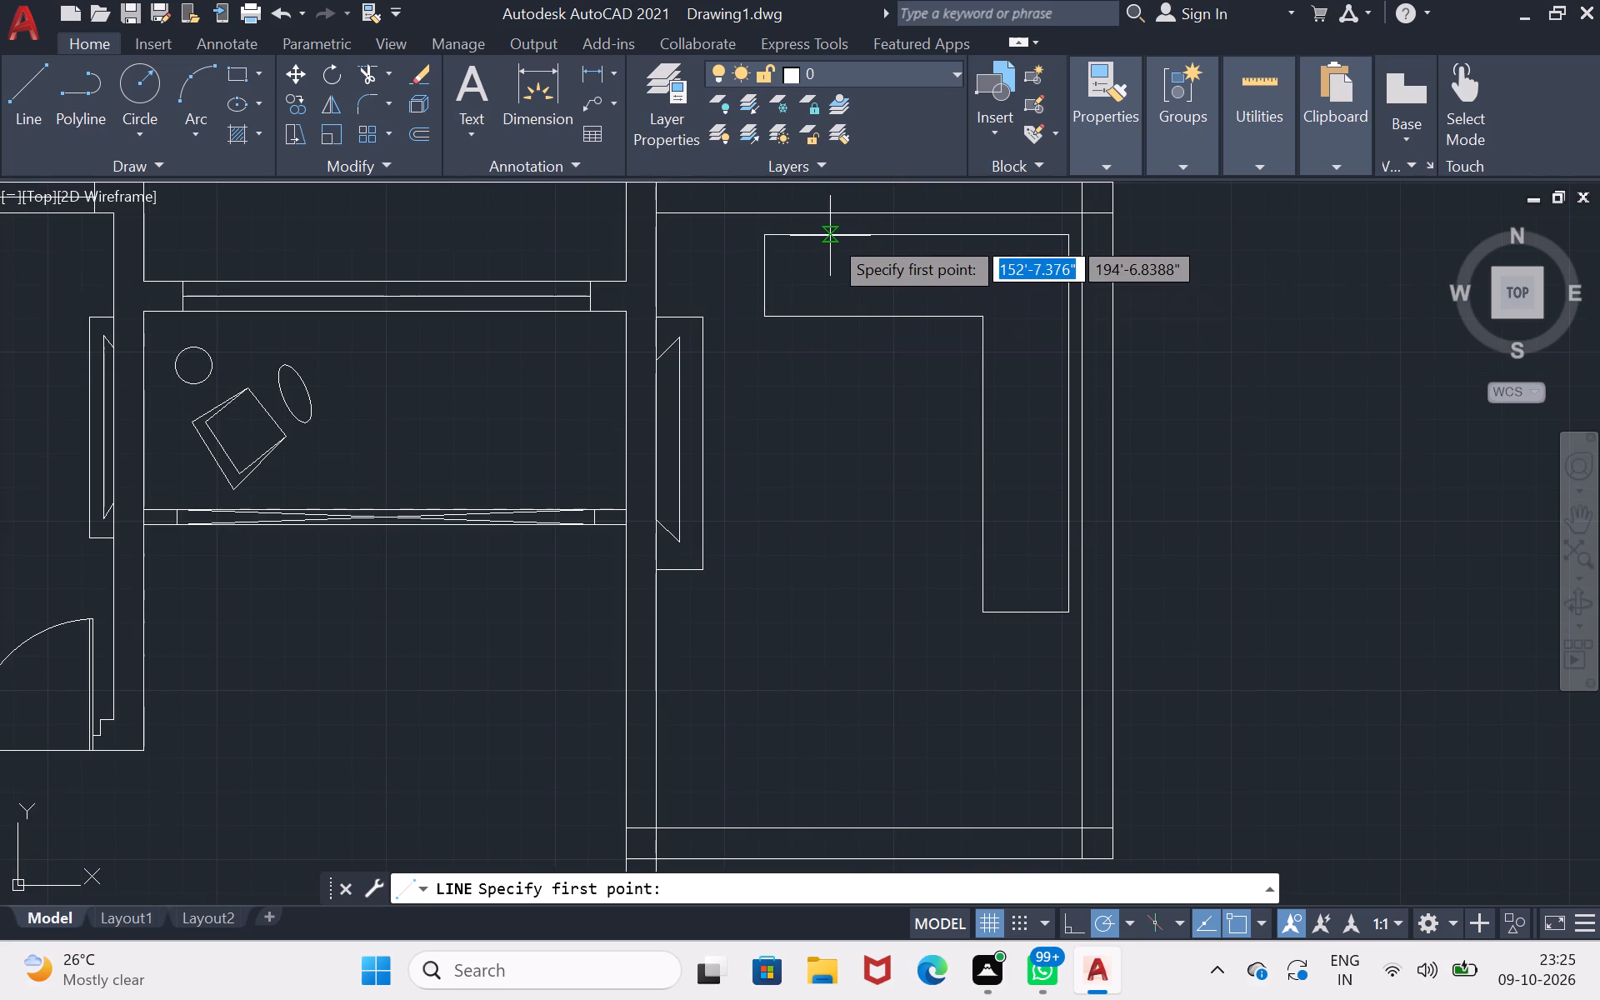
pyautogui.click(830, 236)
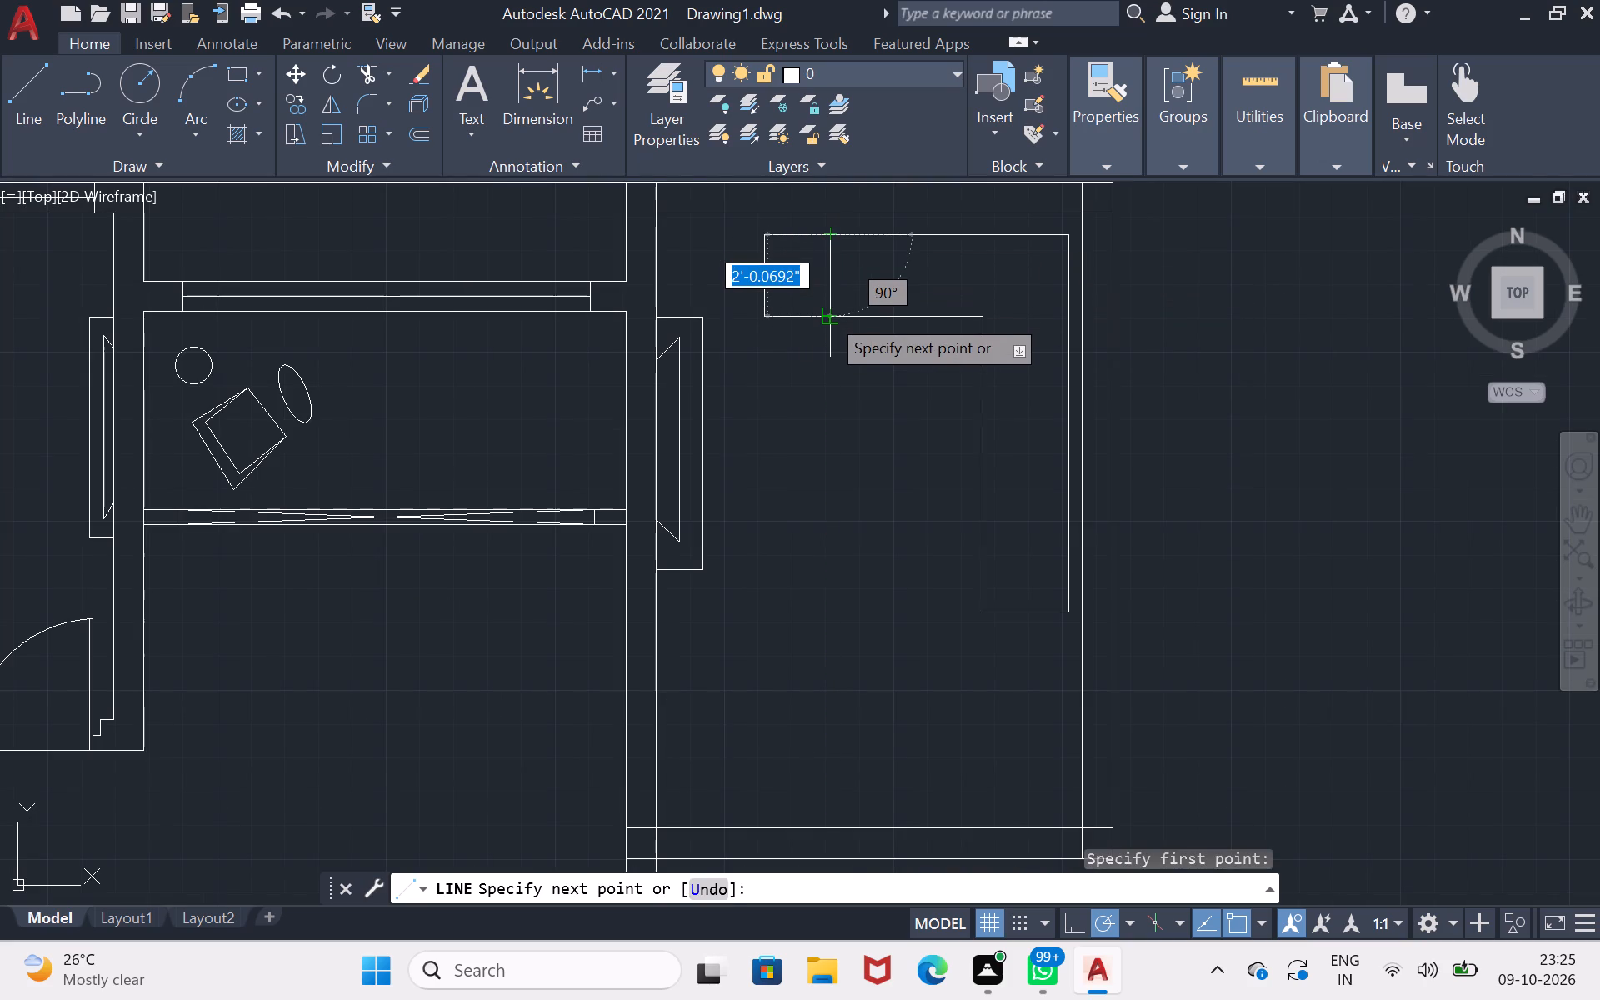
pyautogui.click(827, 314)
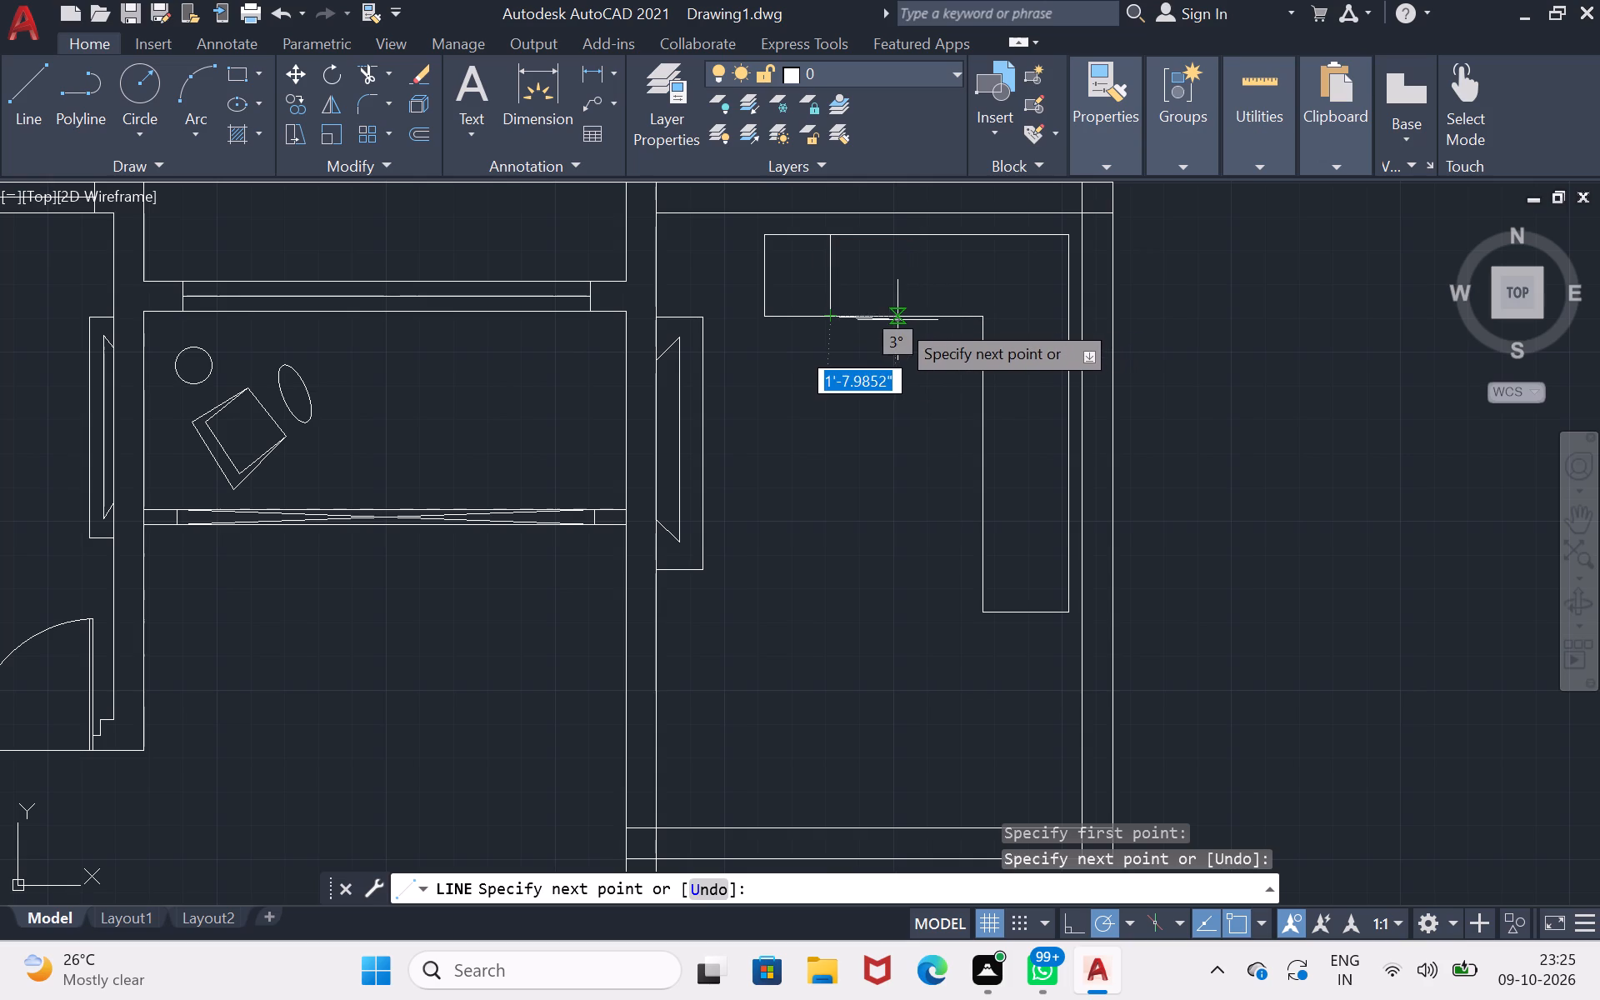
pyautogui.scroll(1, 921, 312)
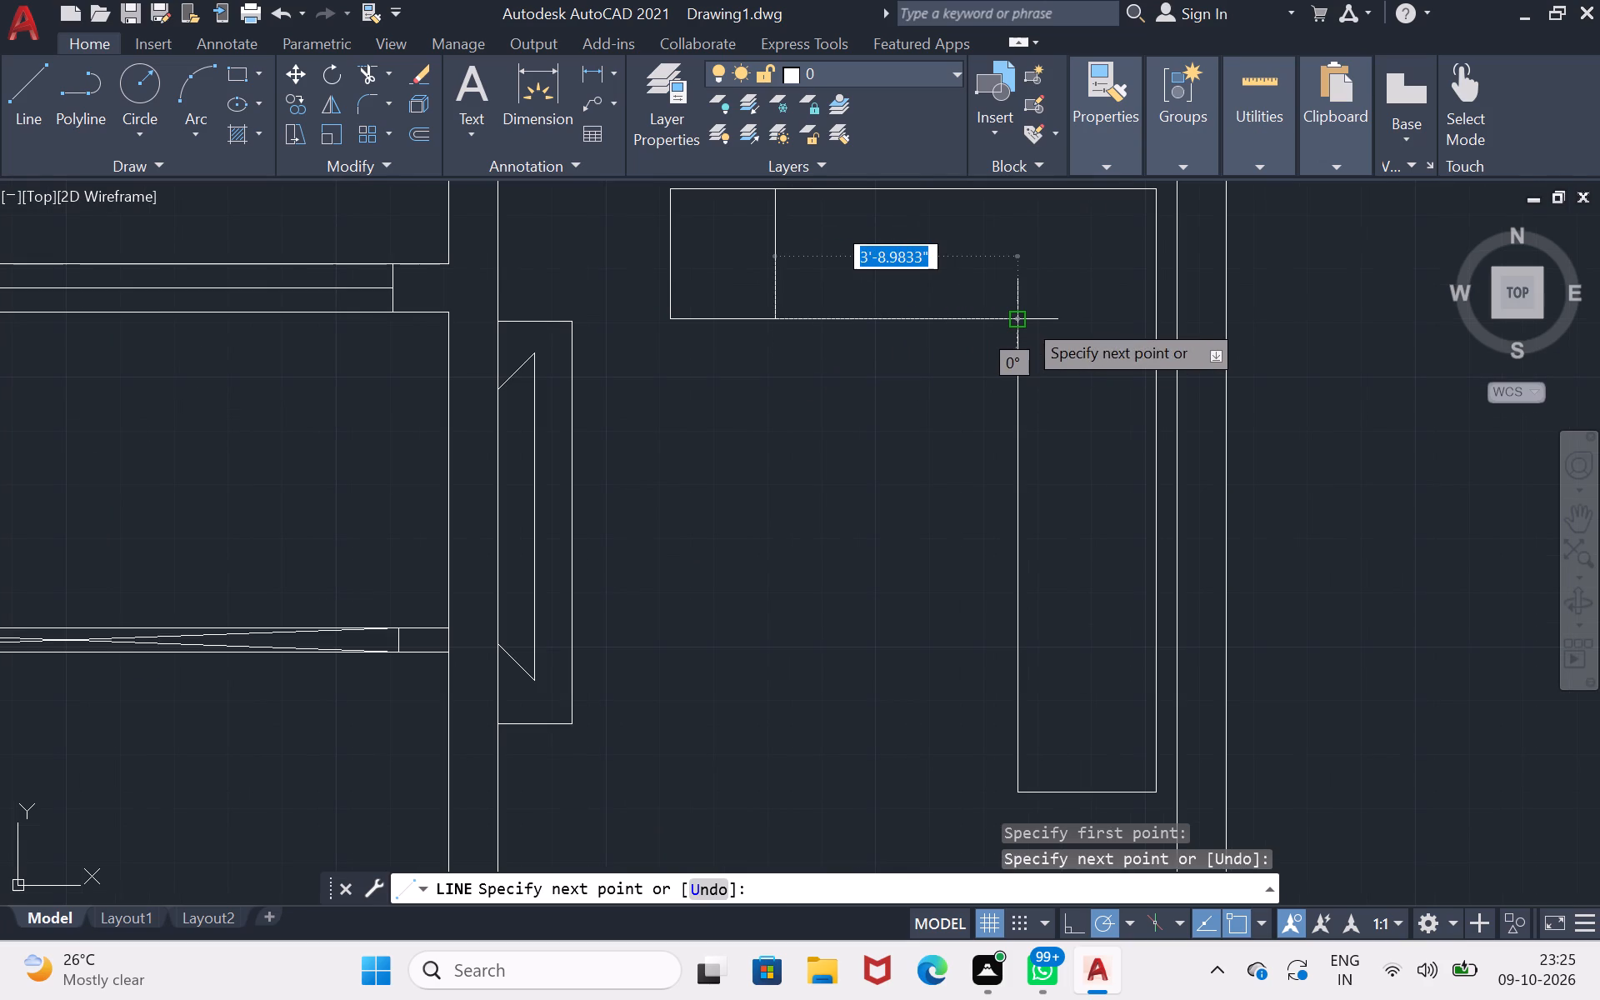
pyautogui.click(1024, 319)
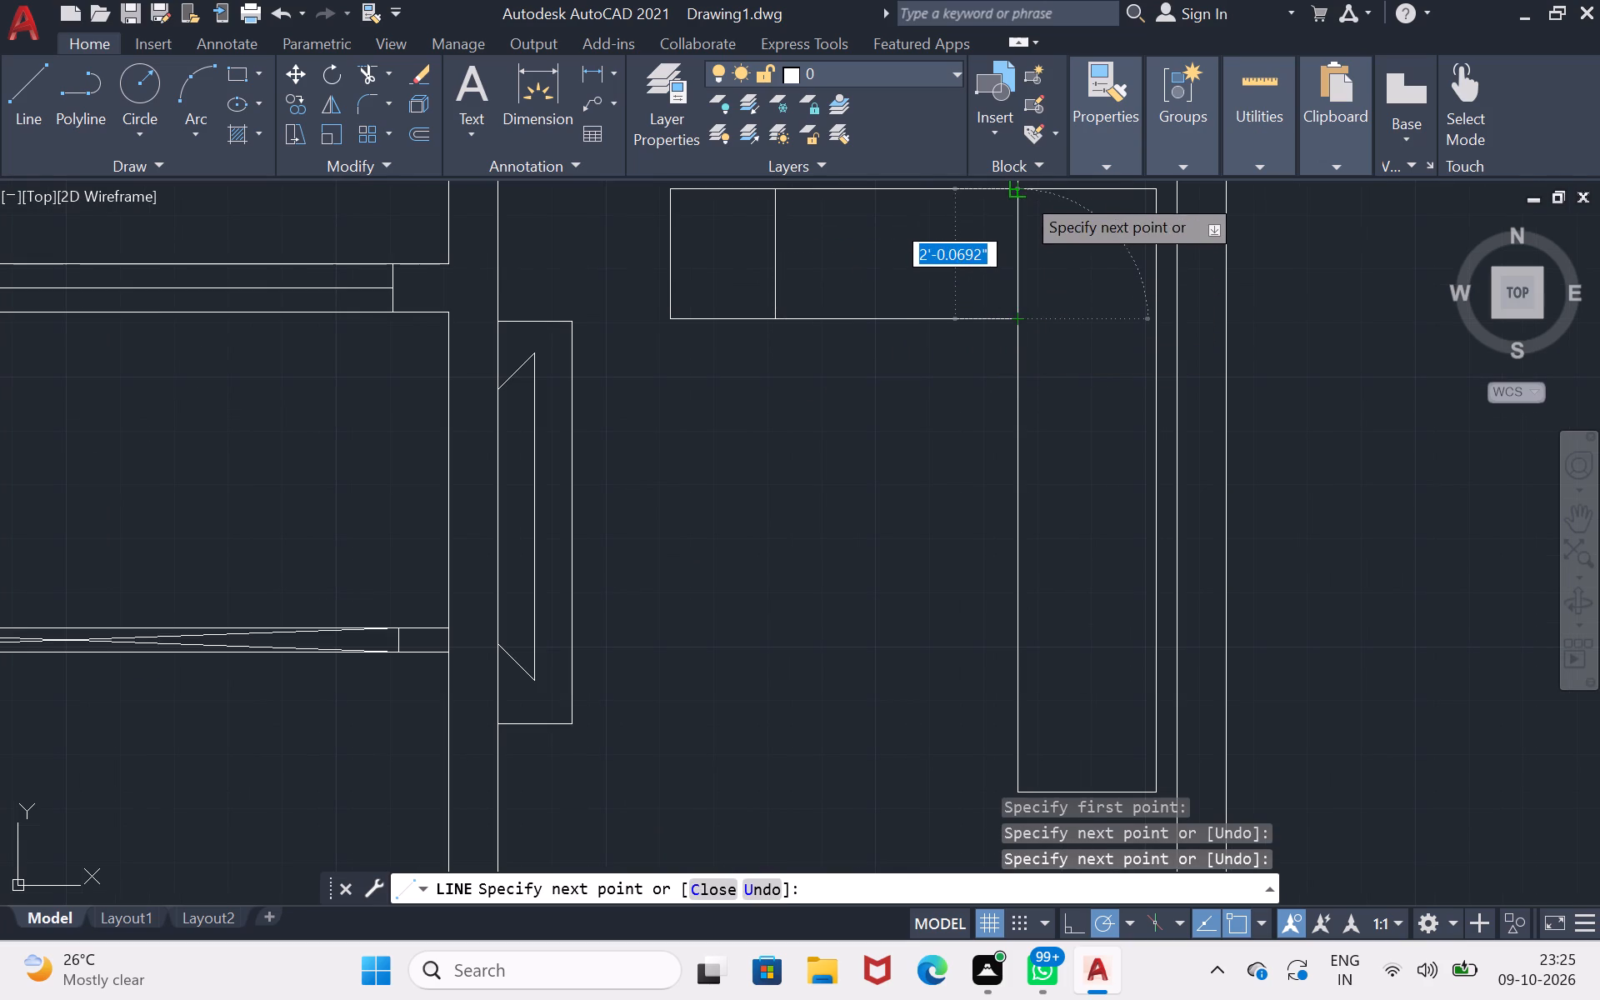
pyautogui.click(1022, 193)
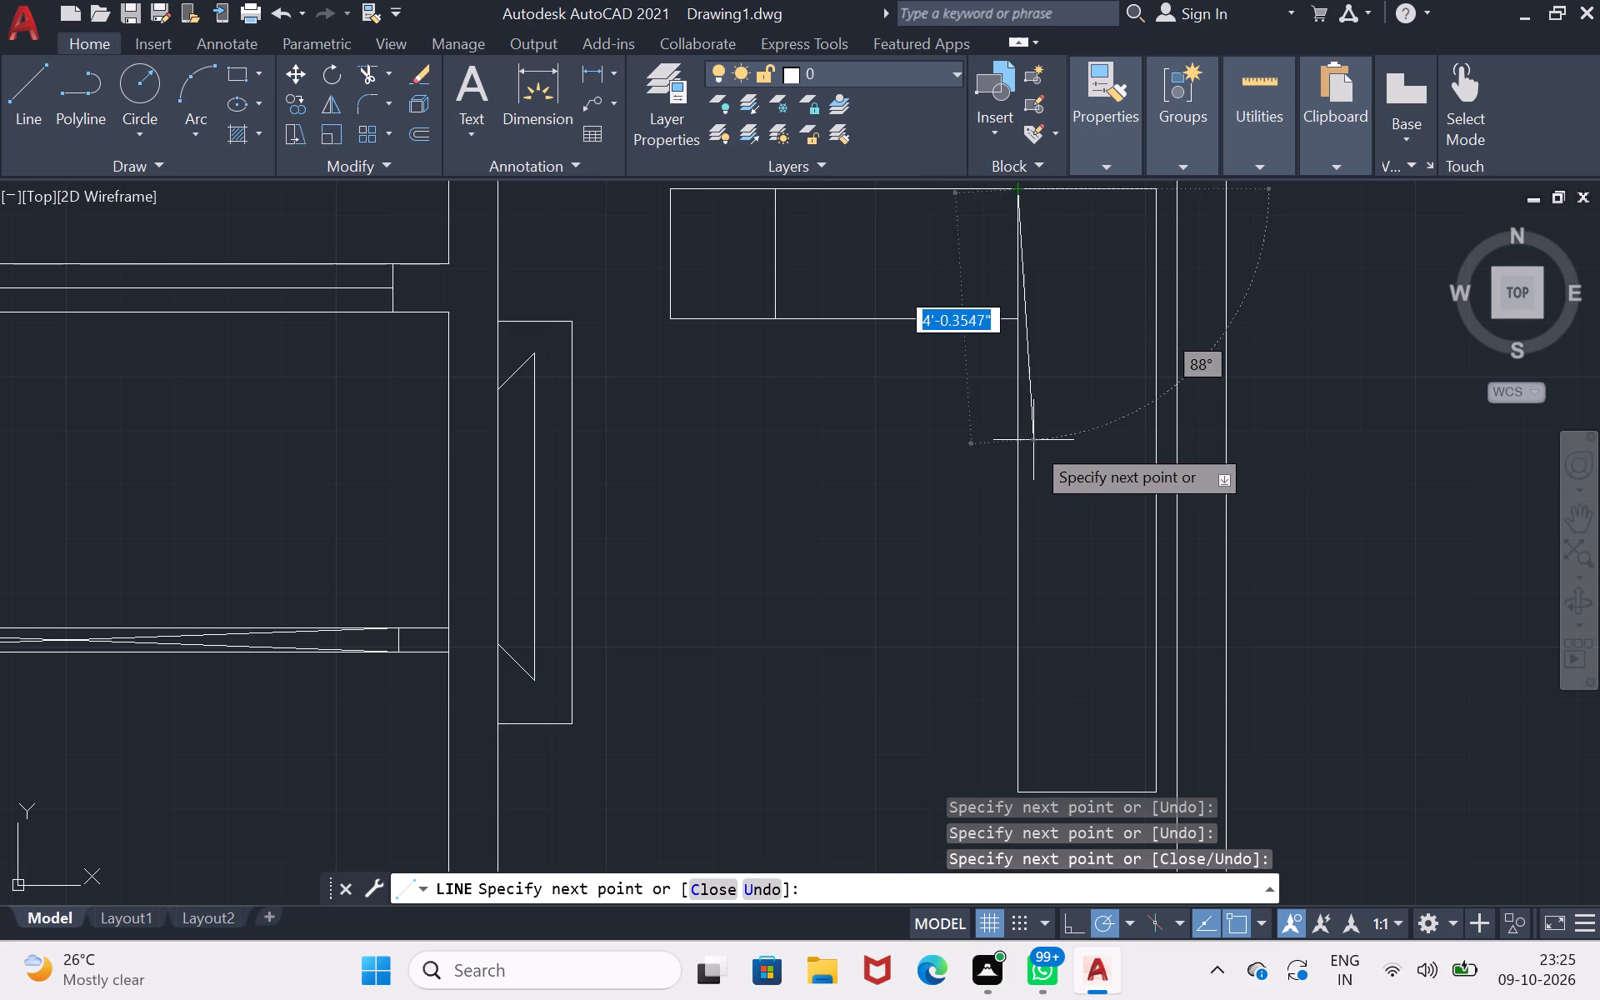
pyautogui.press('Return')
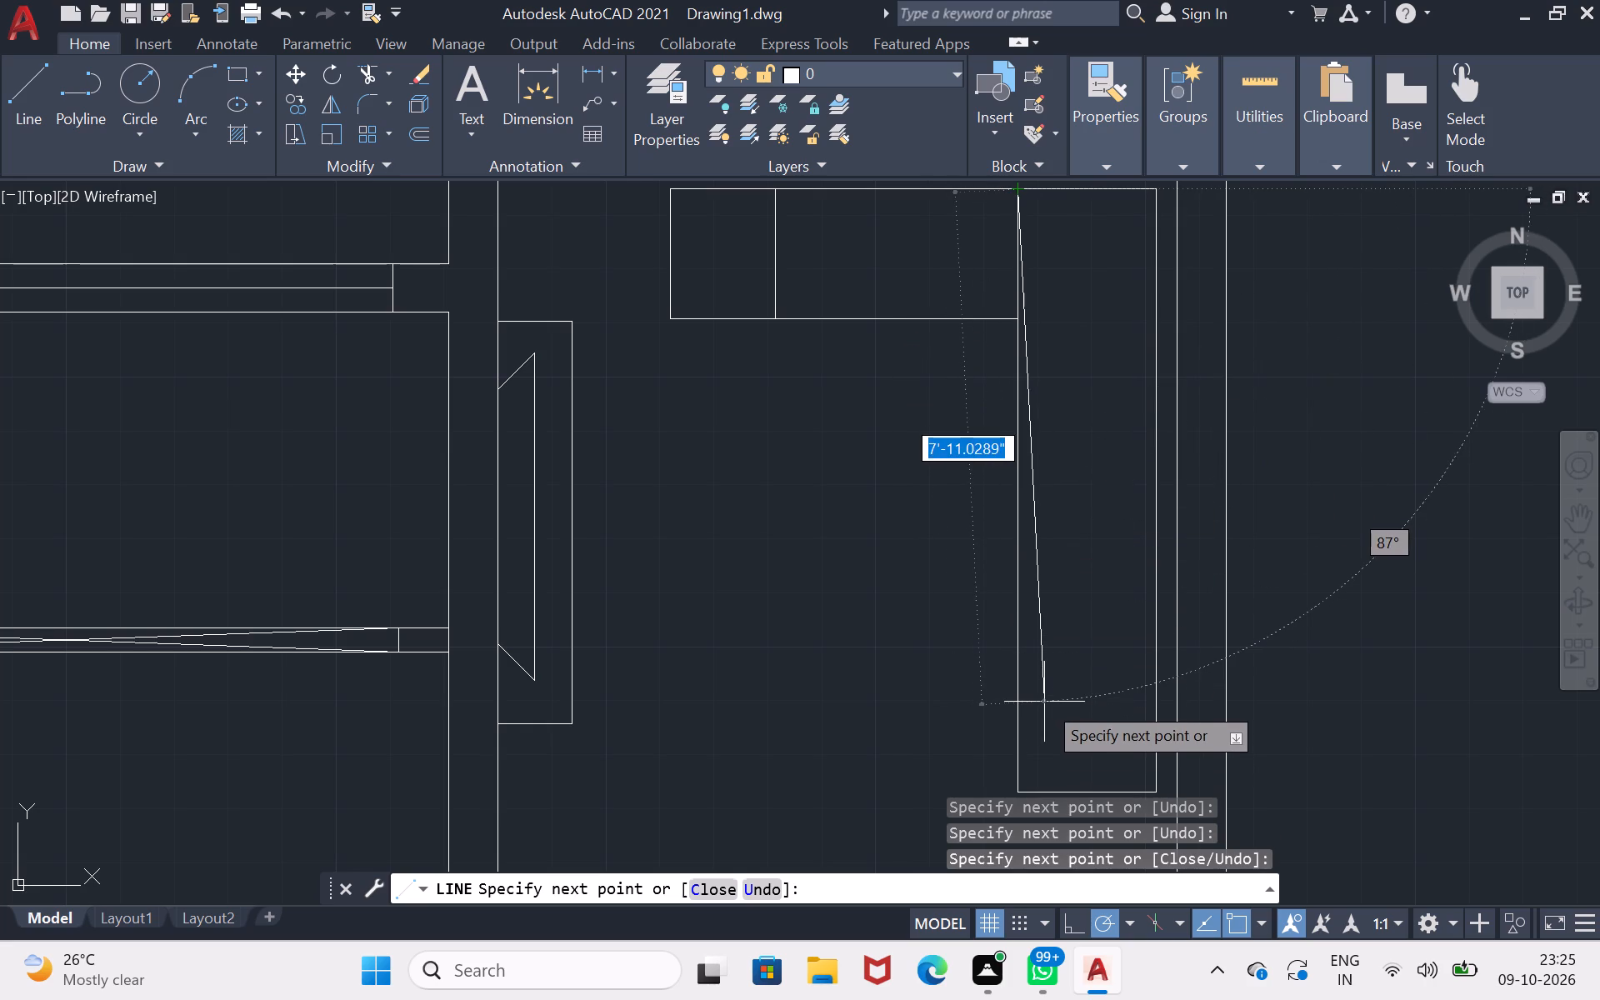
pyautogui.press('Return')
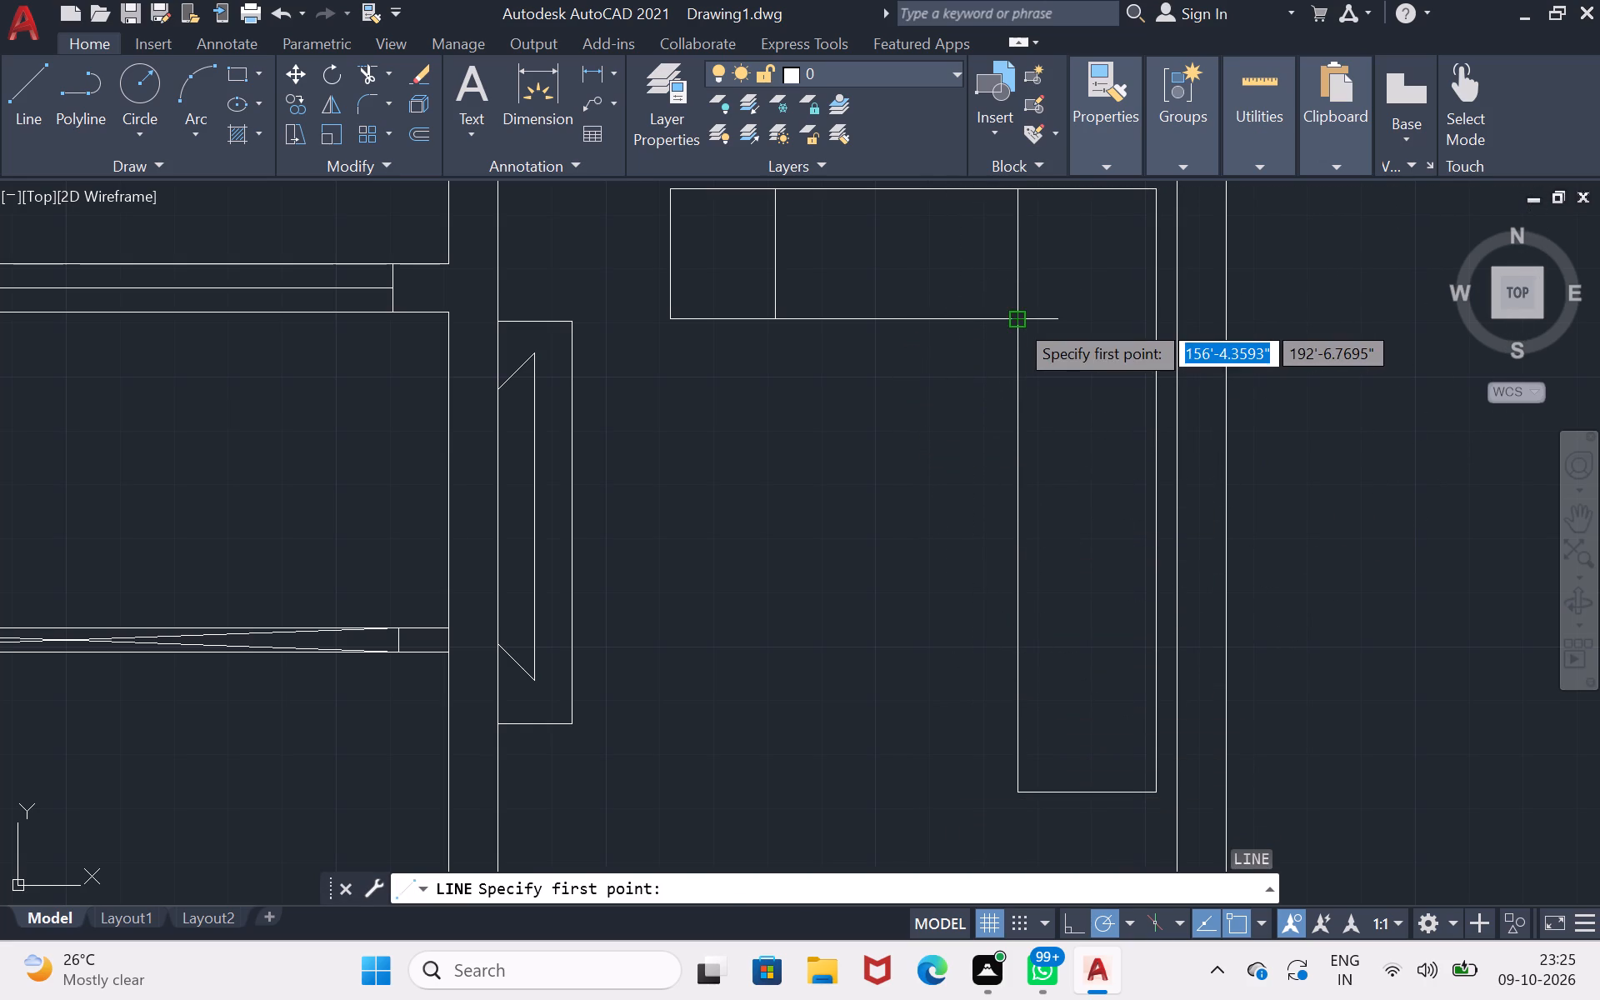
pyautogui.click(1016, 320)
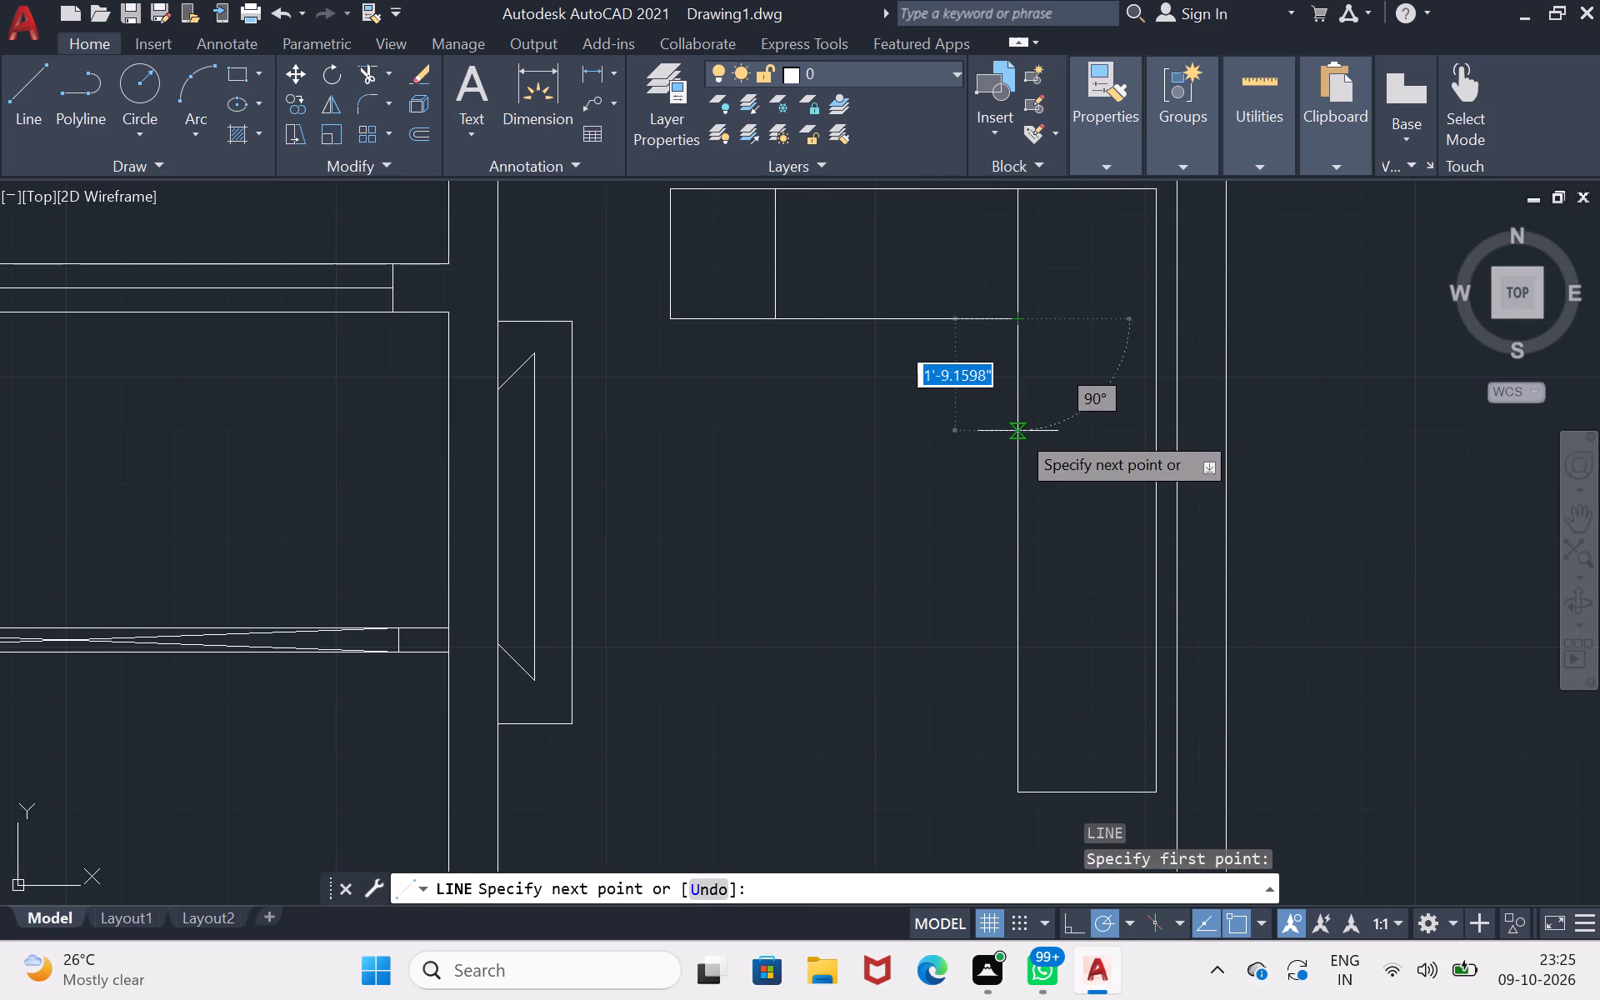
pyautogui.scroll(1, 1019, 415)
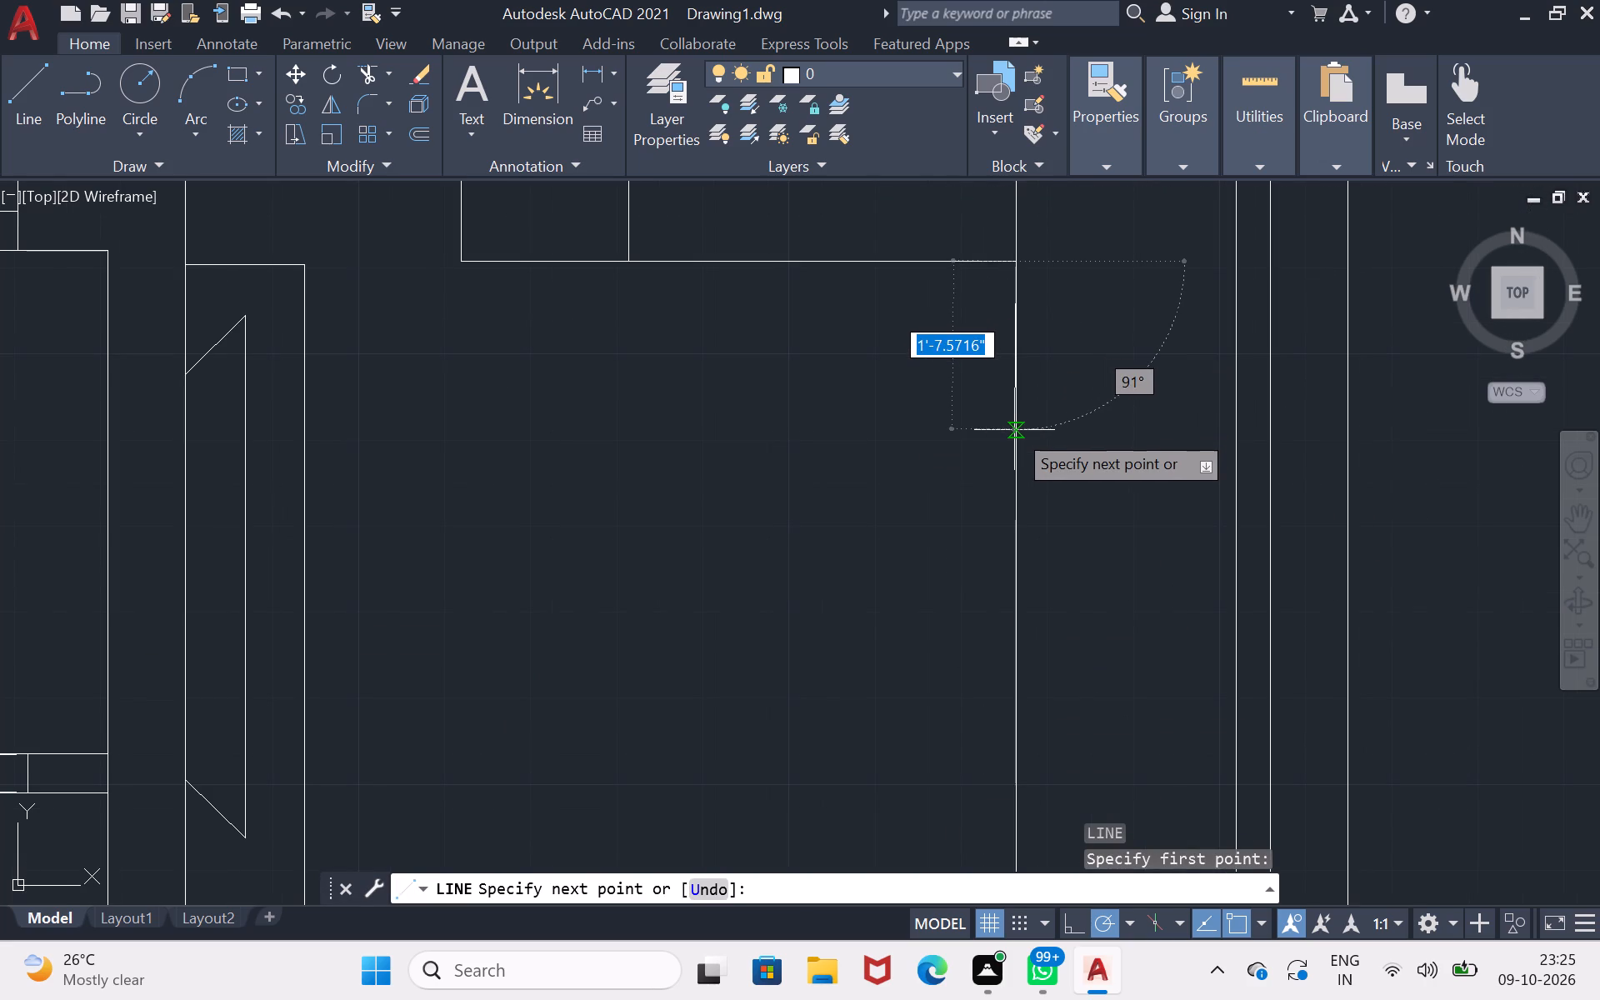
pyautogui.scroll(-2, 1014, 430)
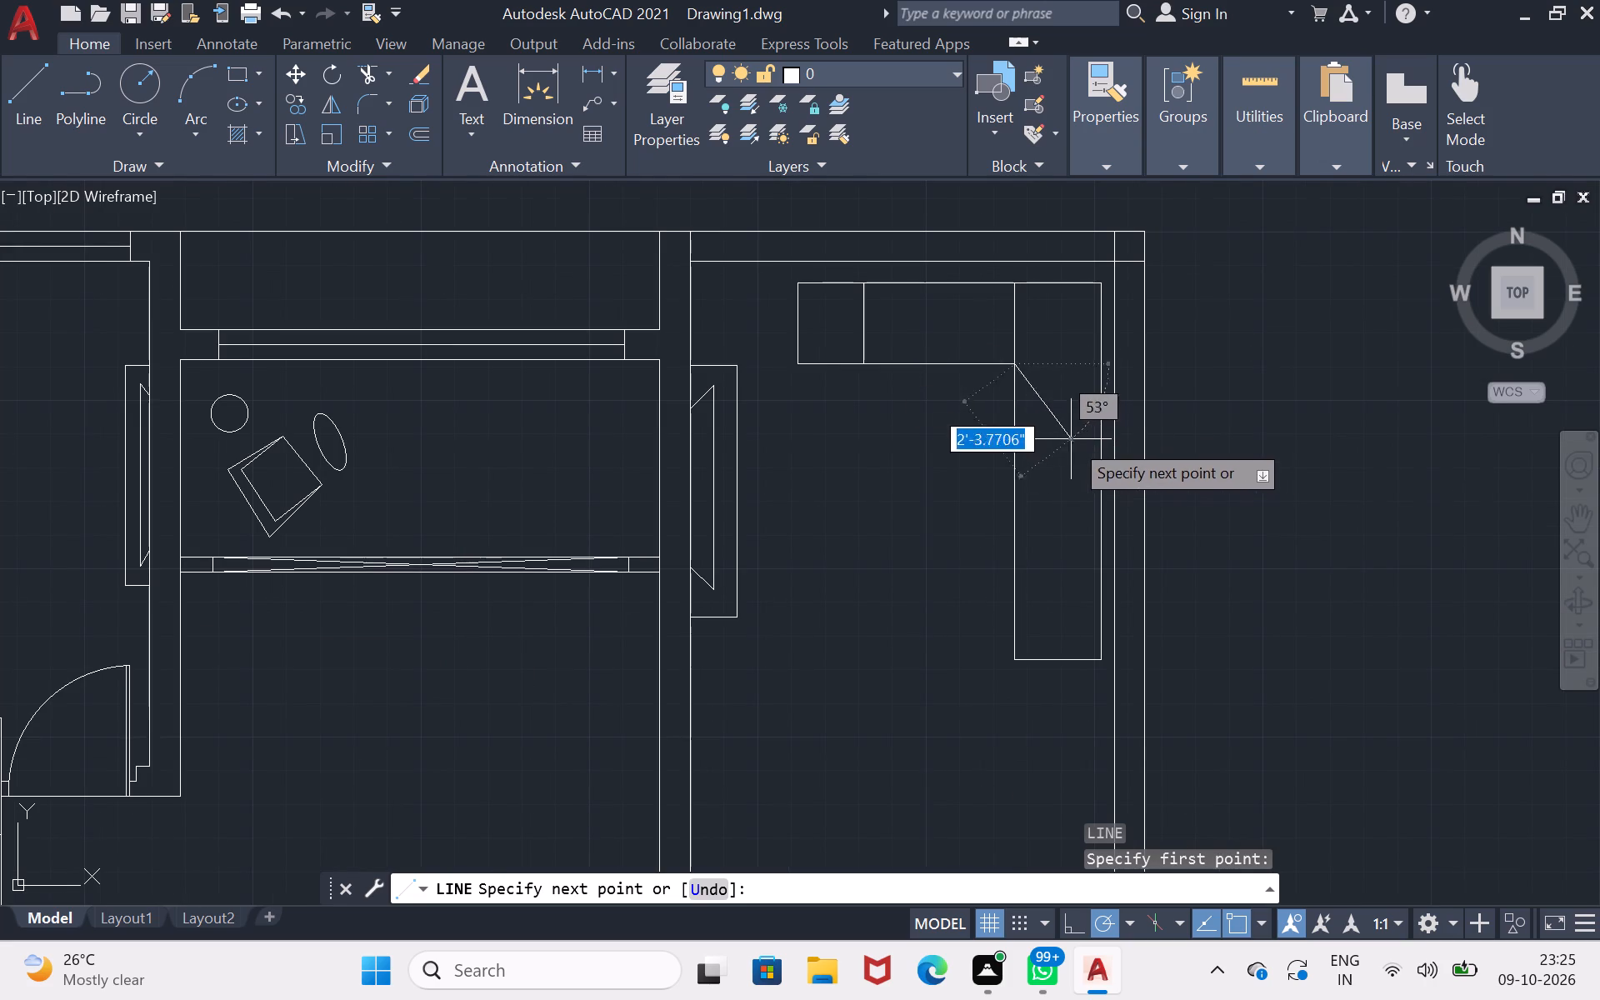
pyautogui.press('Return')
# Draw two horizontal seat divisions, each about 2'-1.5" long, across the sofa's east arm, one near its south end and one further north.
pyautogui.doubleClick(20, 123)
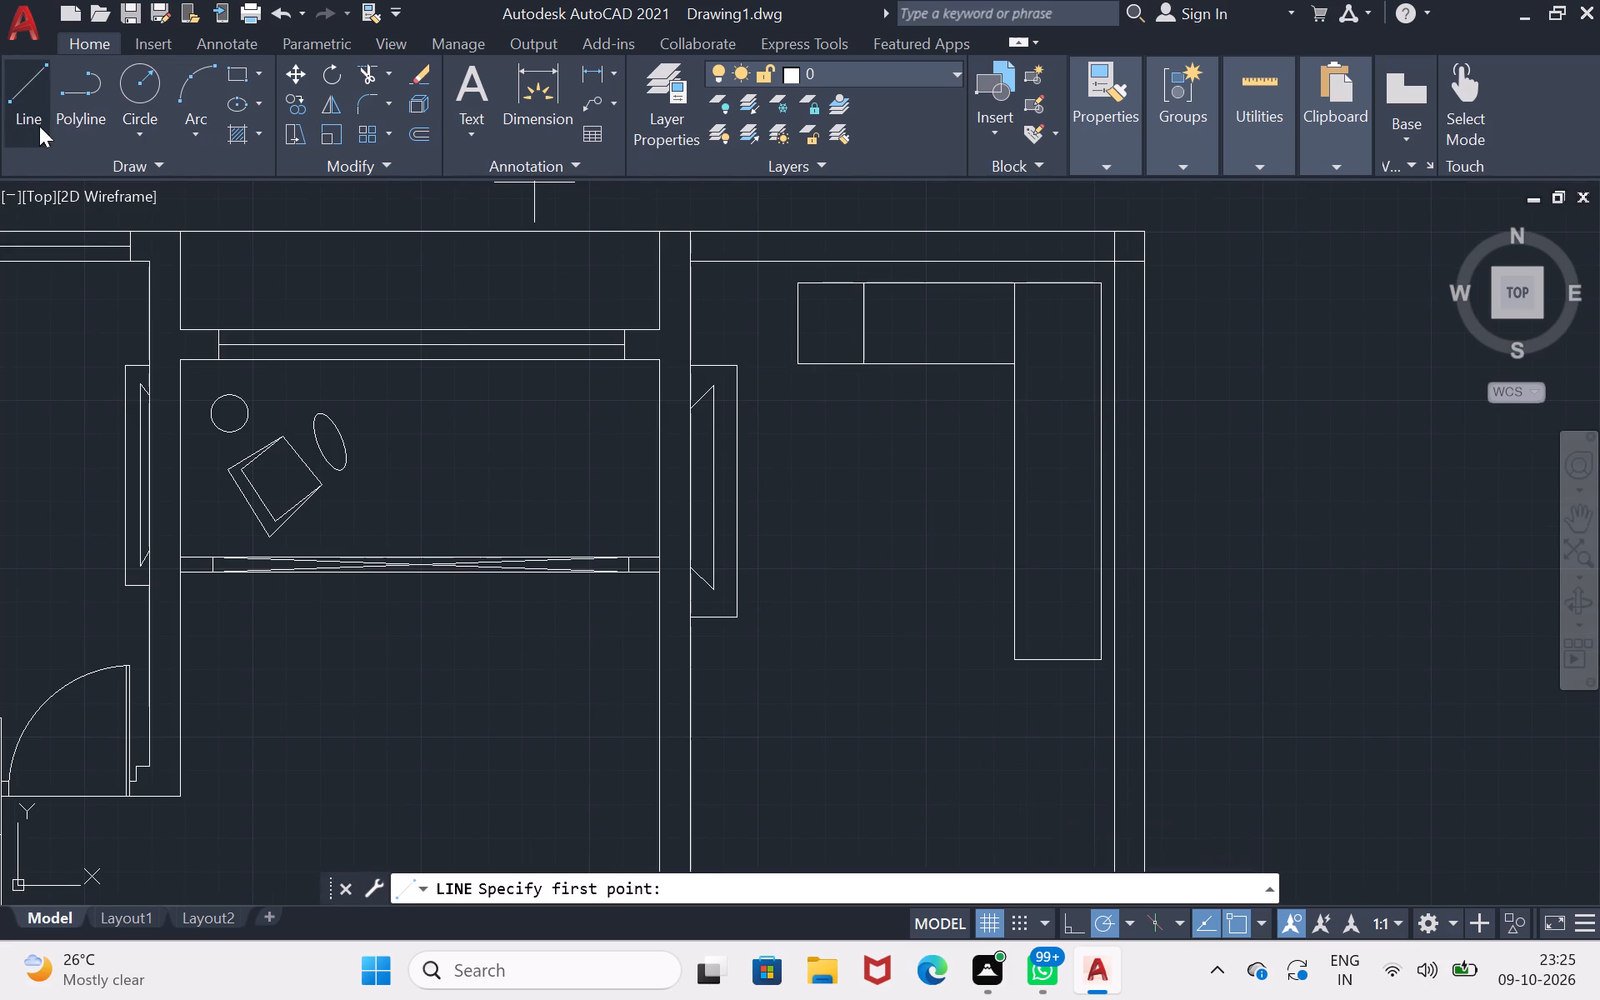
pyautogui.doubleClick(1013, 580)
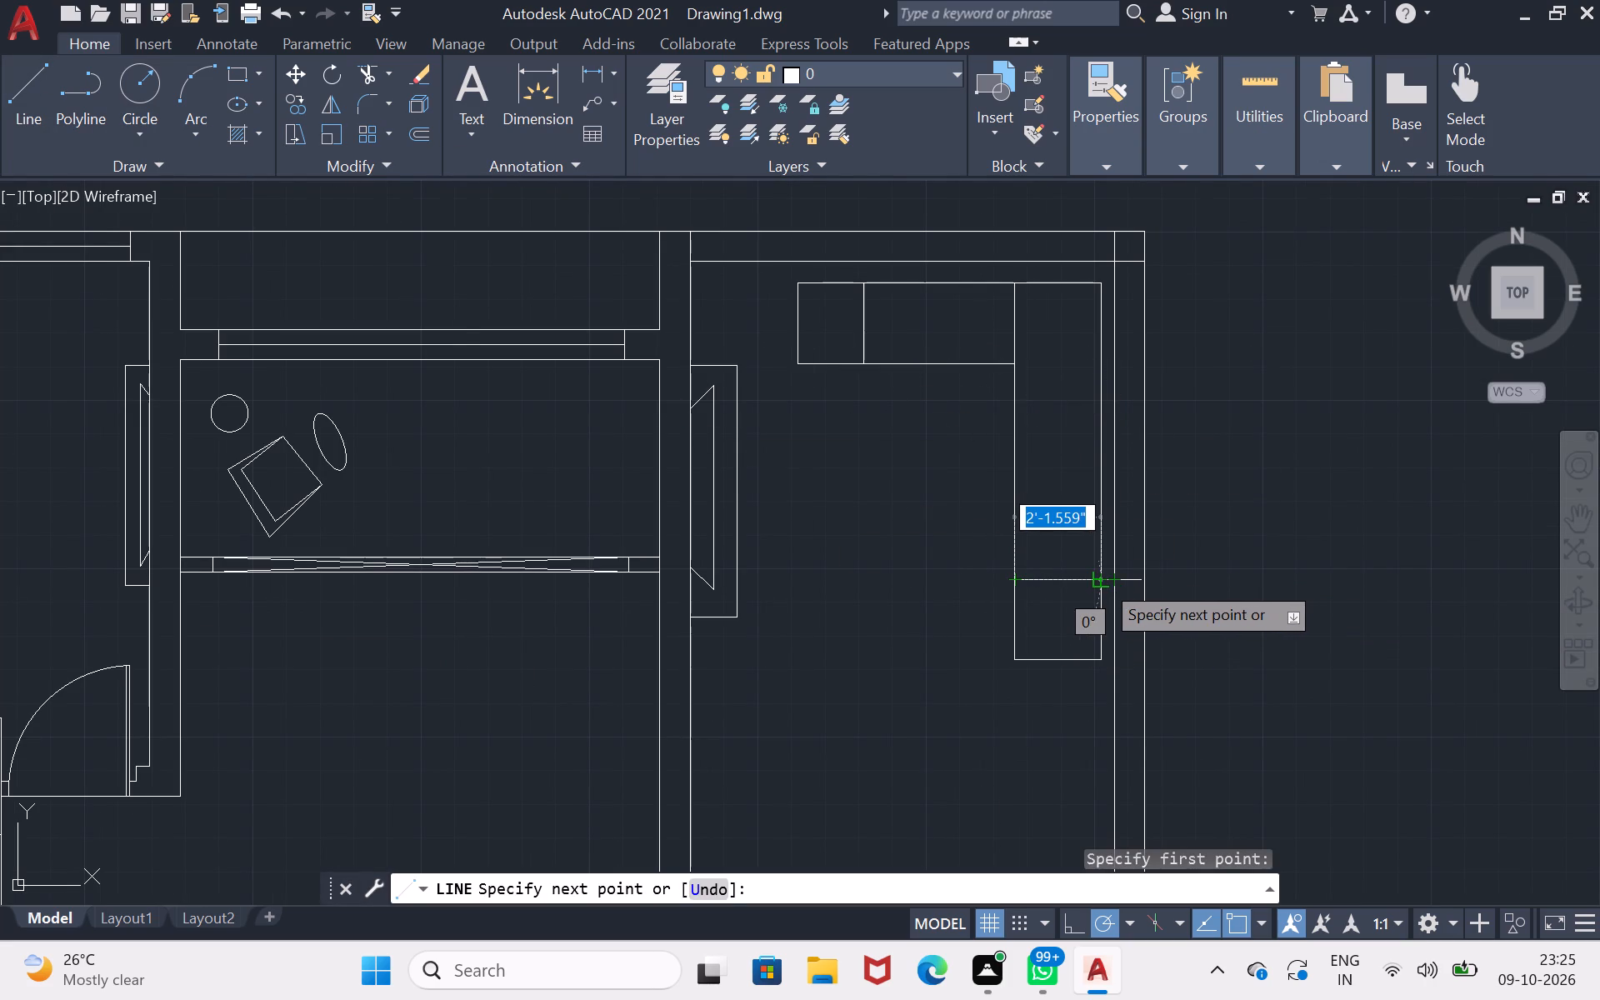
pyautogui.click(1102, 581)
pyautogui.press('Return')
pyautogui.press('Return')
pyautogui.click(1017, 464)
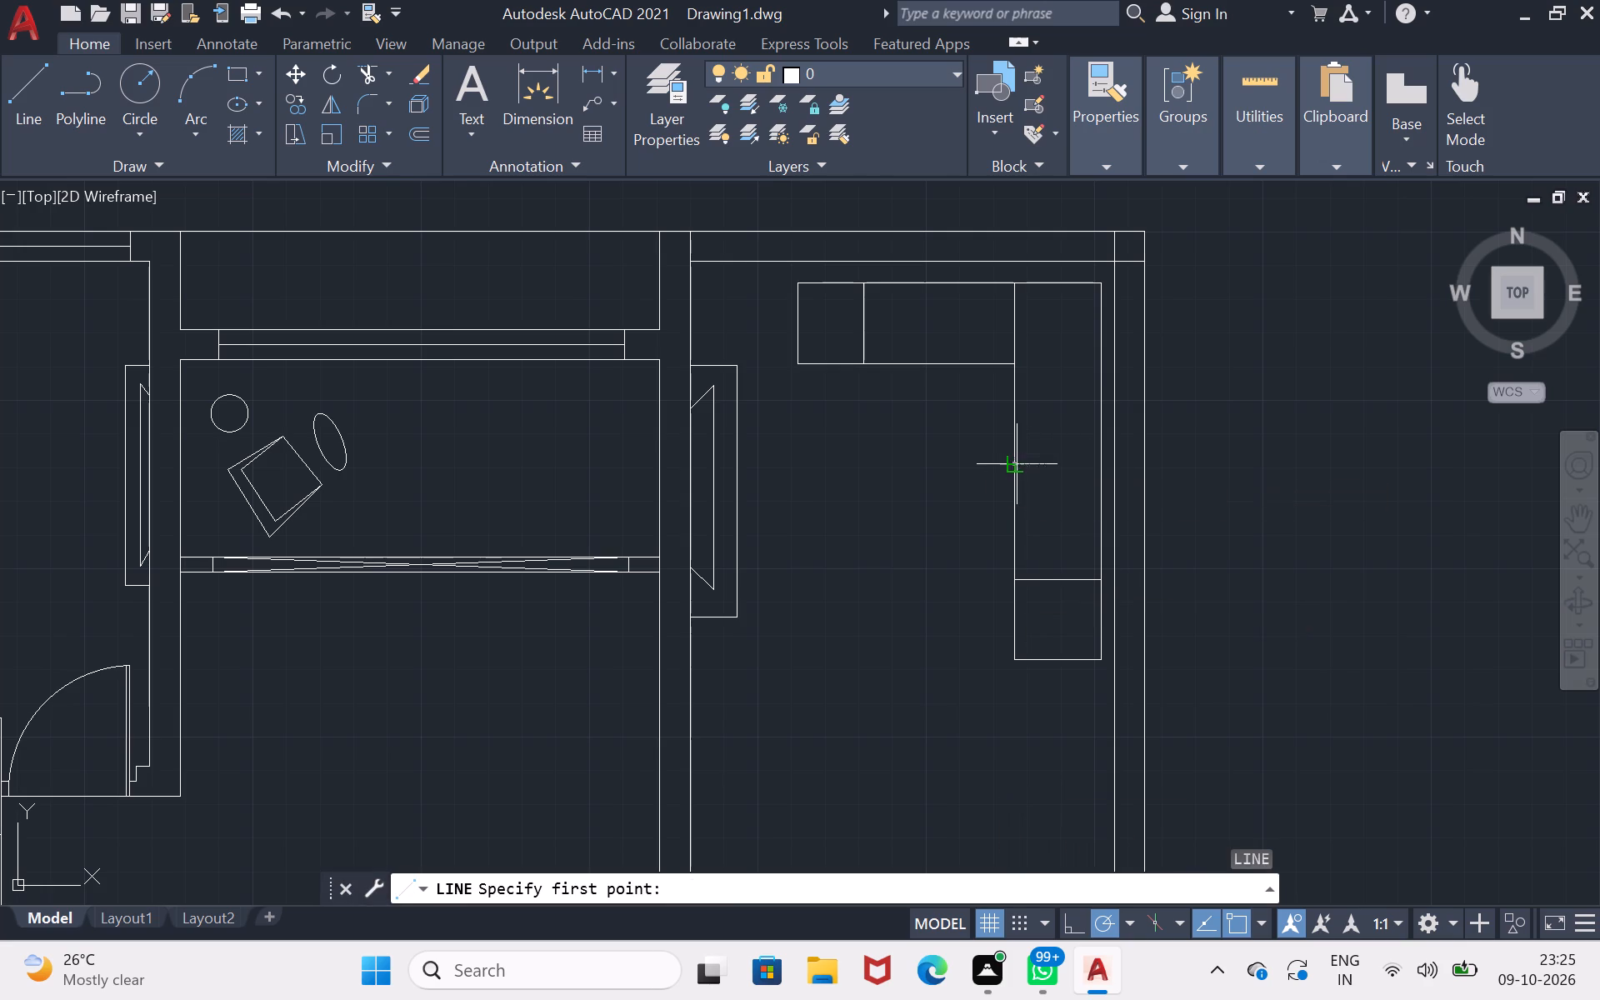
pyautogui.click(1102, 469)
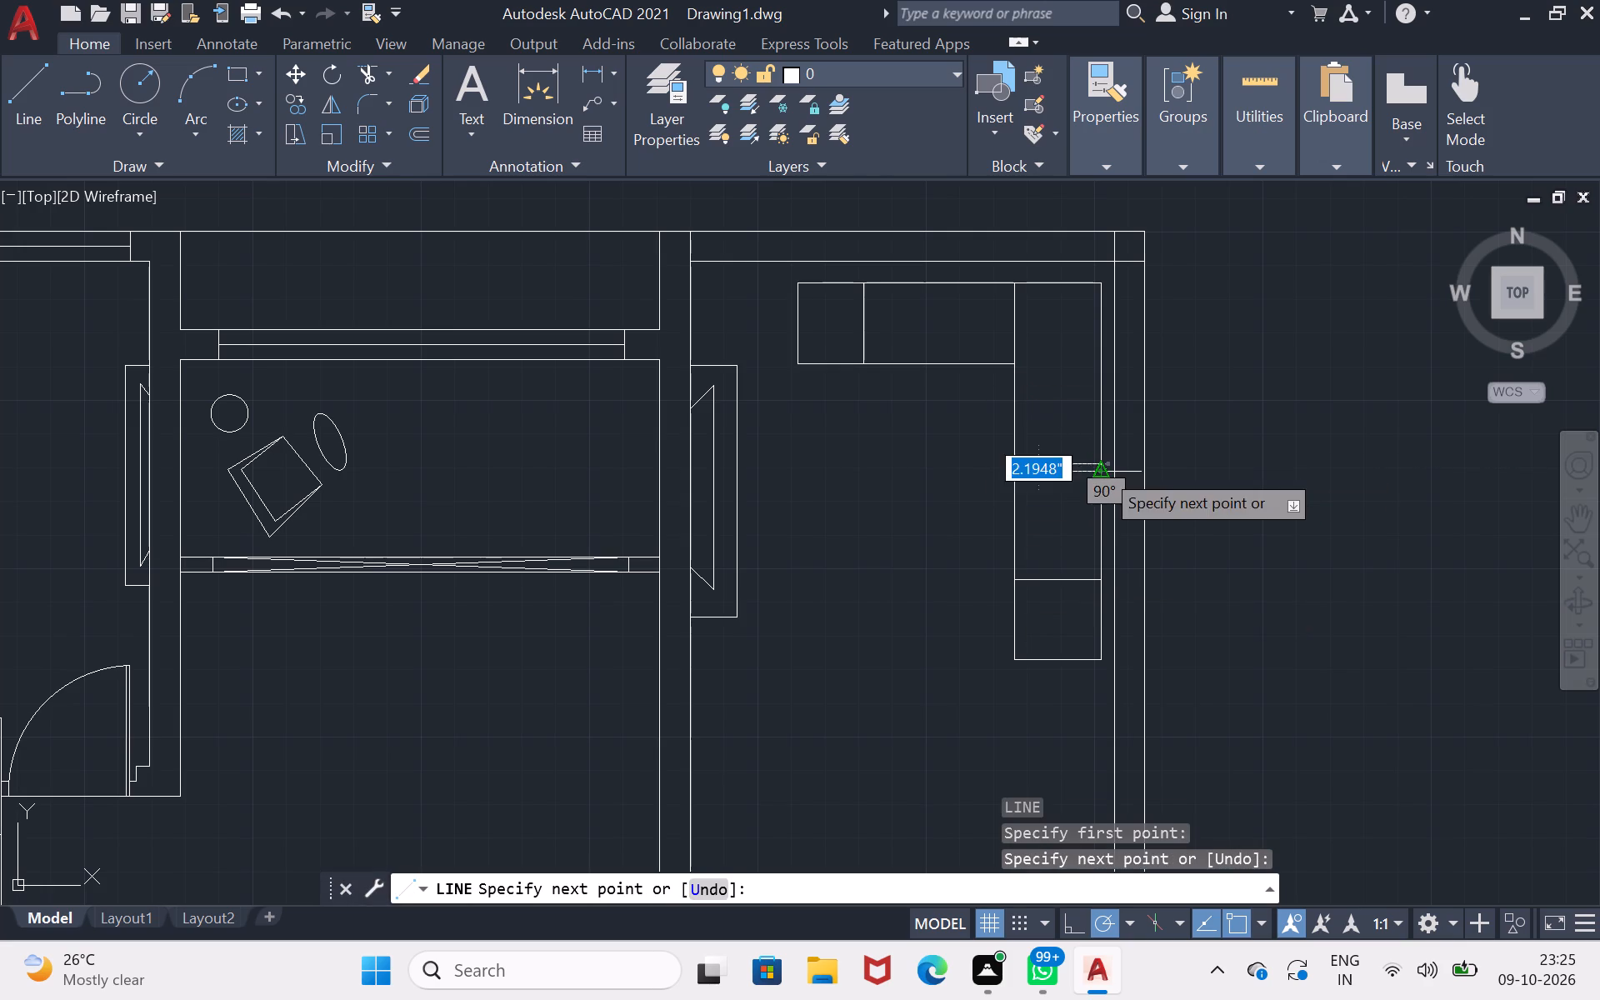
pyautogui.press('Return')
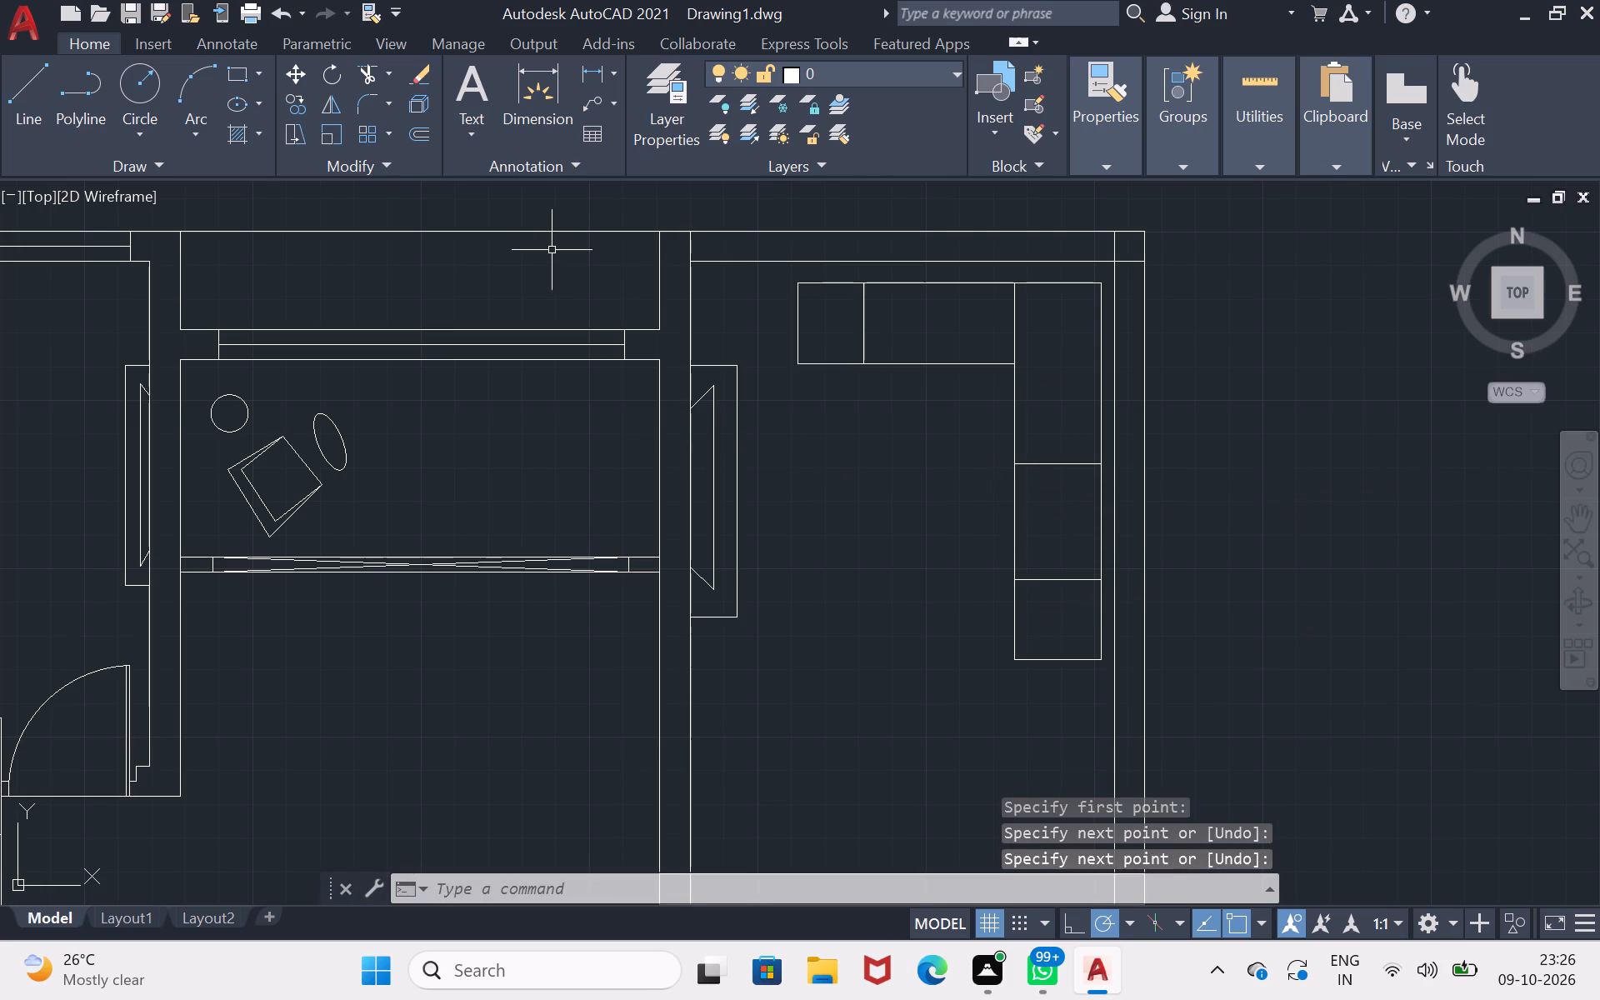
# Draw the sofa's front cushion edge: about 7" slant from its west corner, 4'-8" east, 6'-4.5" south, and a slant back to the southwest corner of the east arm.
pyautogui.click(34, 104)
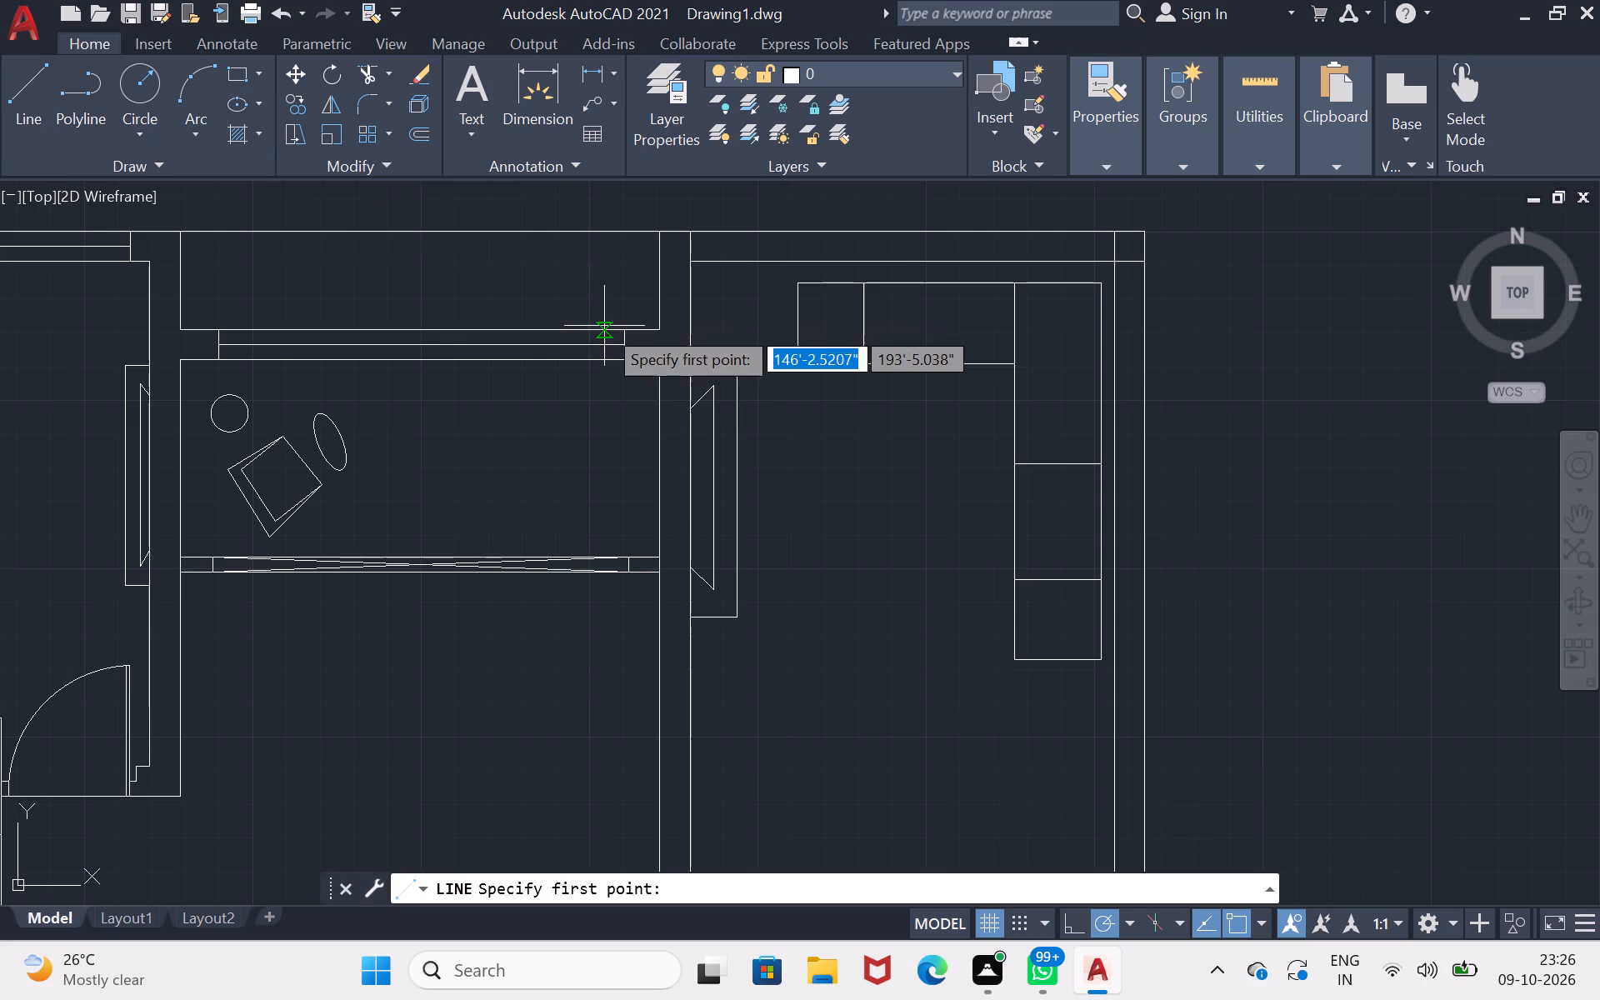
pyautogui.scroll(1, 604, 326)
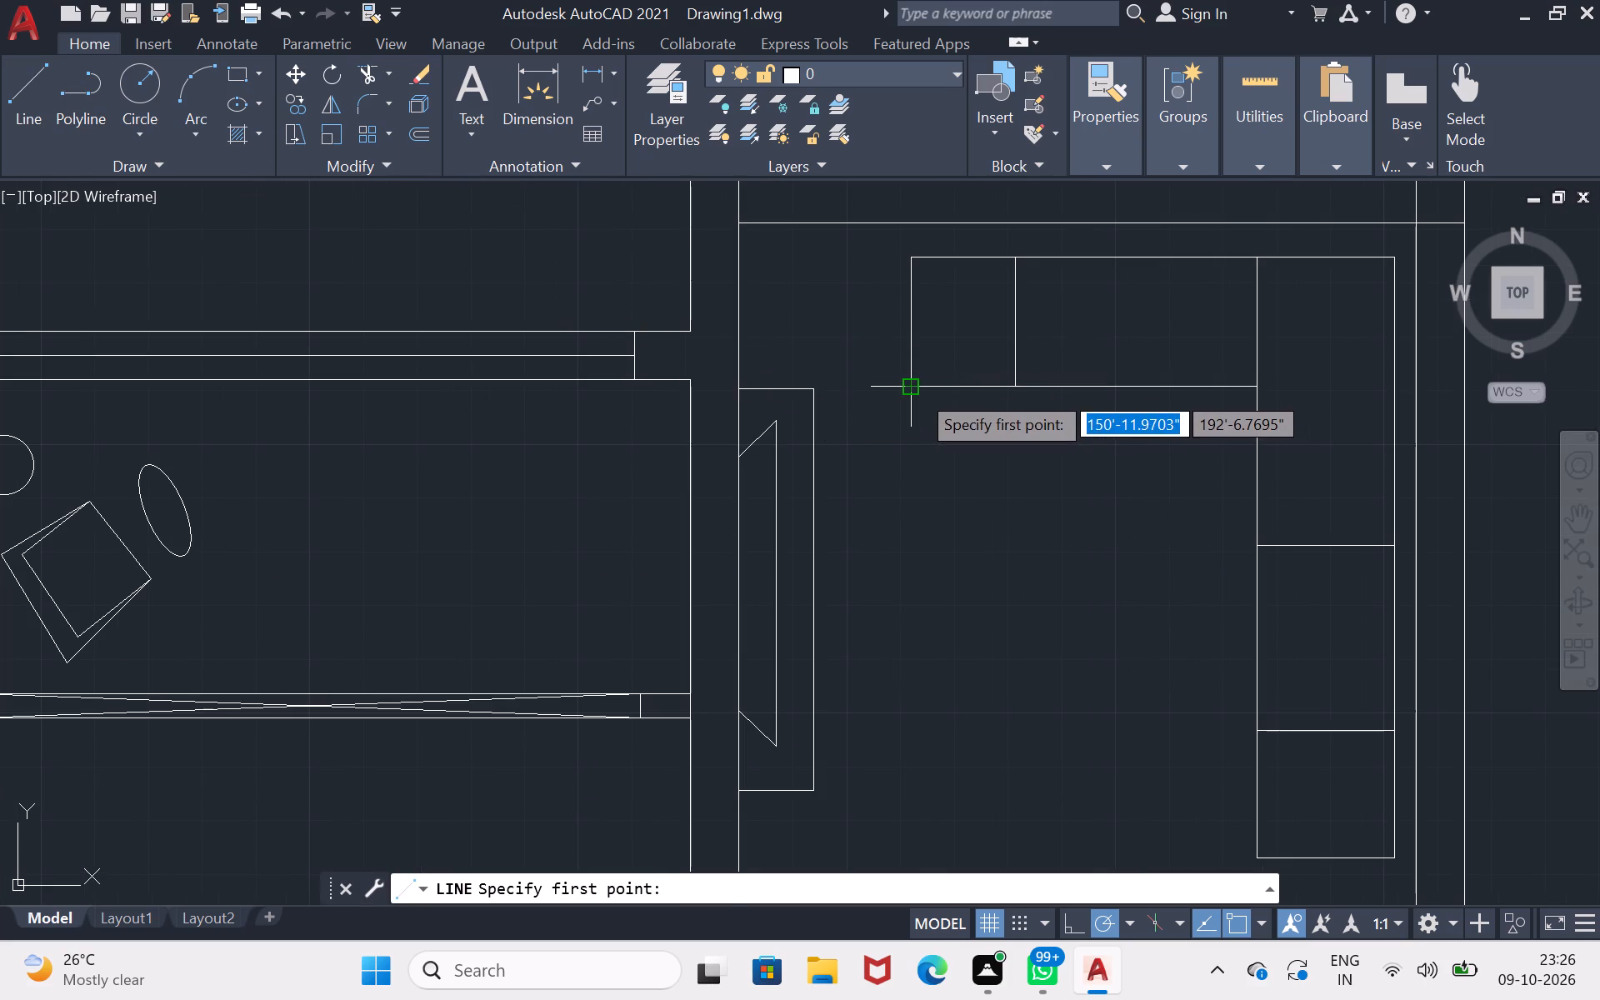
pyautogui.click(917, 391)
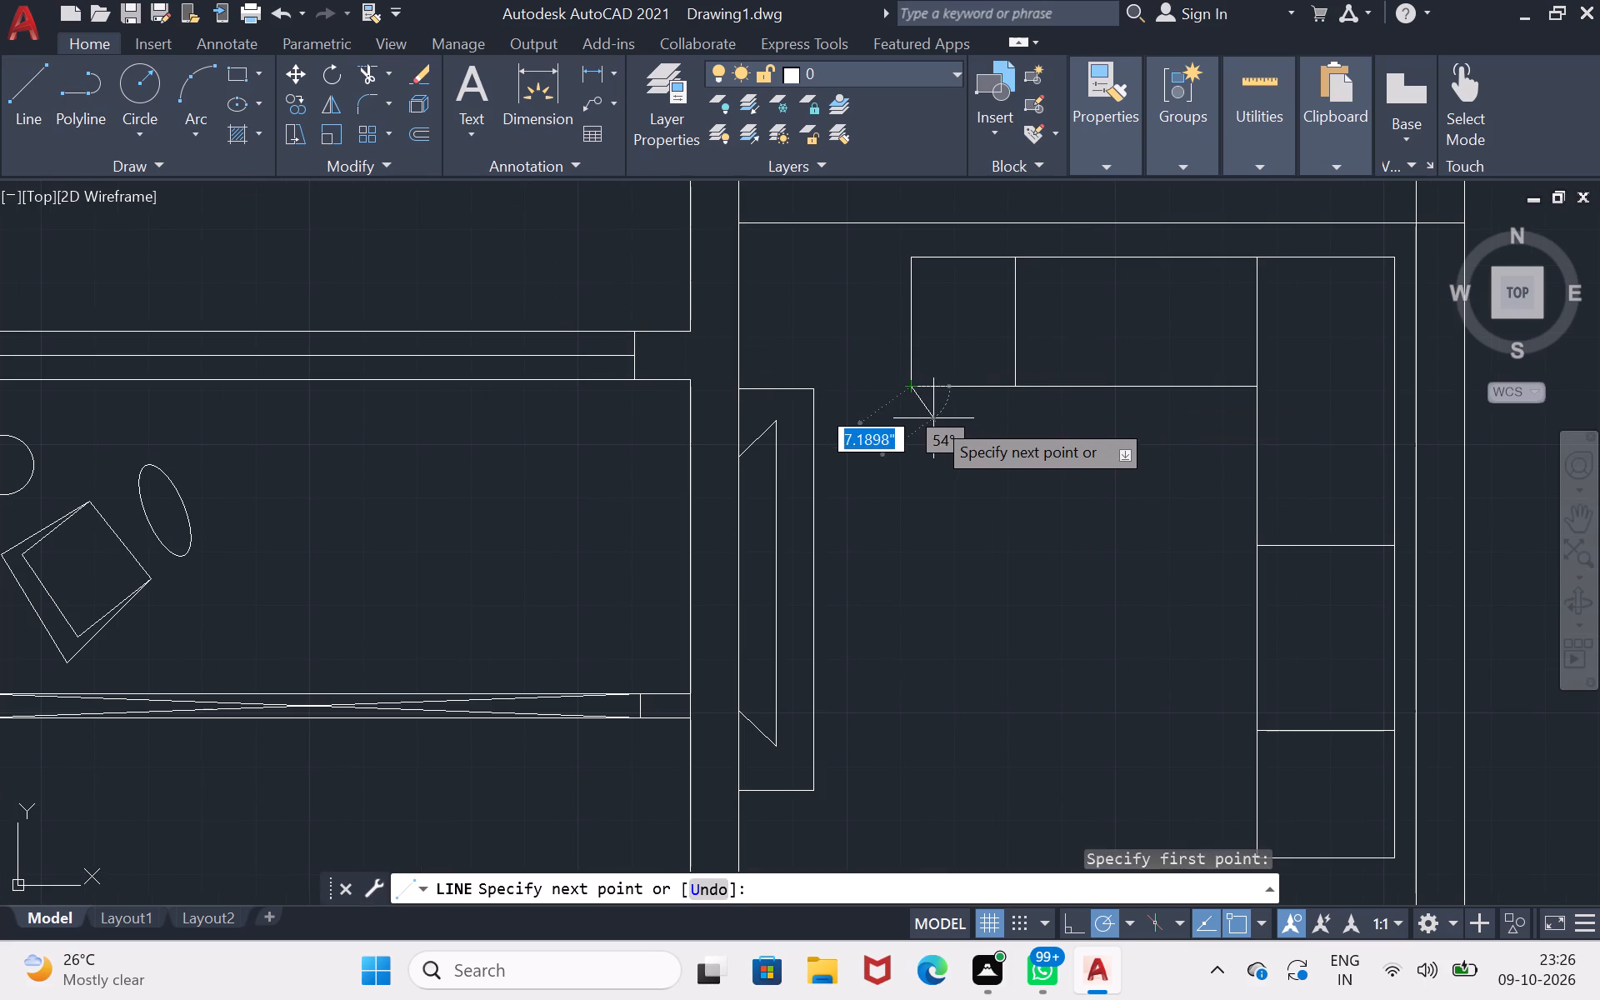
pyautogui.click(935, 415)
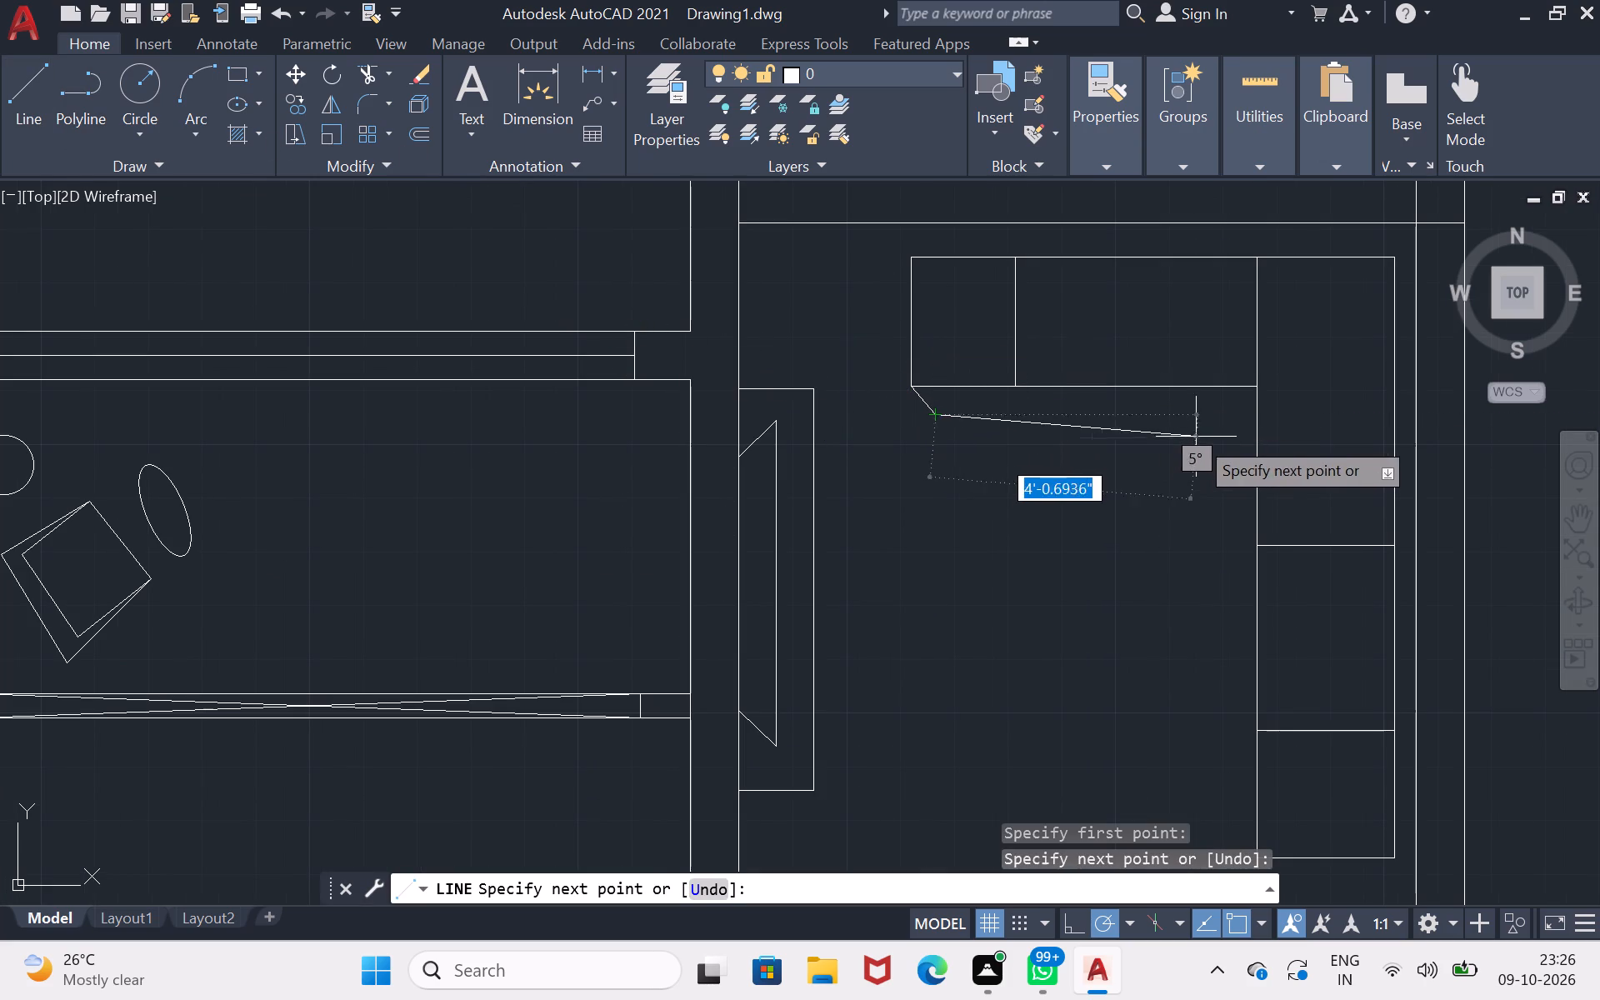
pyautogui.click(1237, 420)
pyautogui.scroll(-1, 1248, 624)
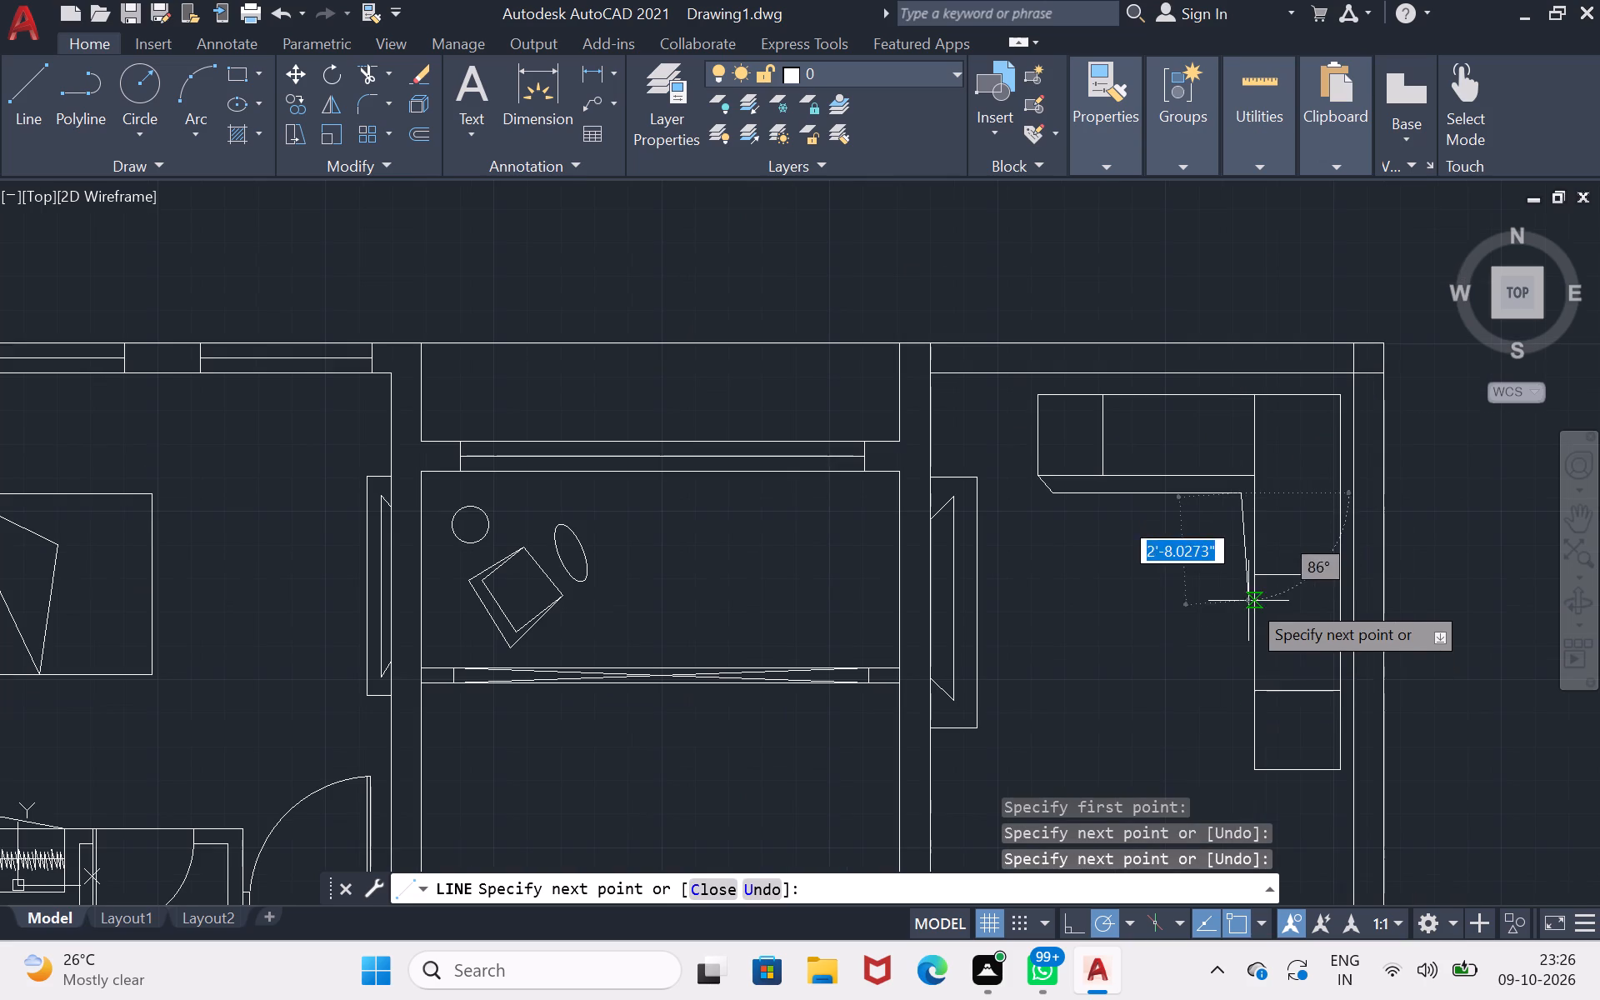
pyautogui.click(1241, 752)
pyautogui.click(1256, 765)
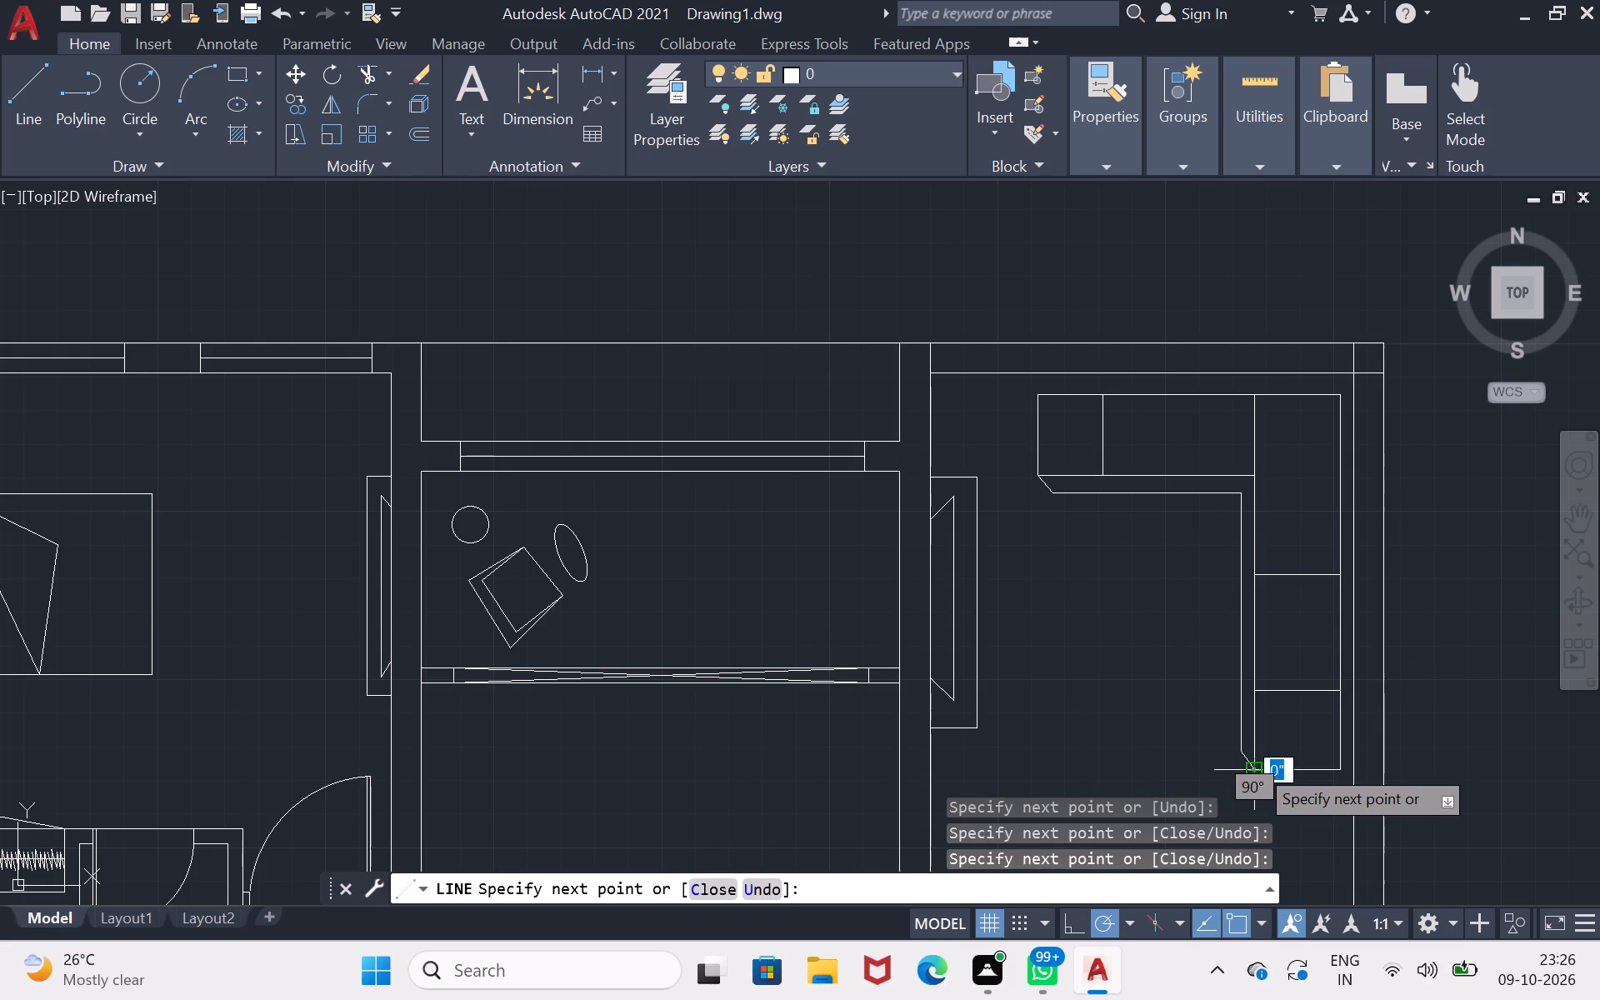
pyautogui.press('Return')
# Draw a rectangular coffee table about 1'-7.5" by 3'-3" just west of the sofa's east arm.
pyautogui.scroll(-1, 1310, 614)
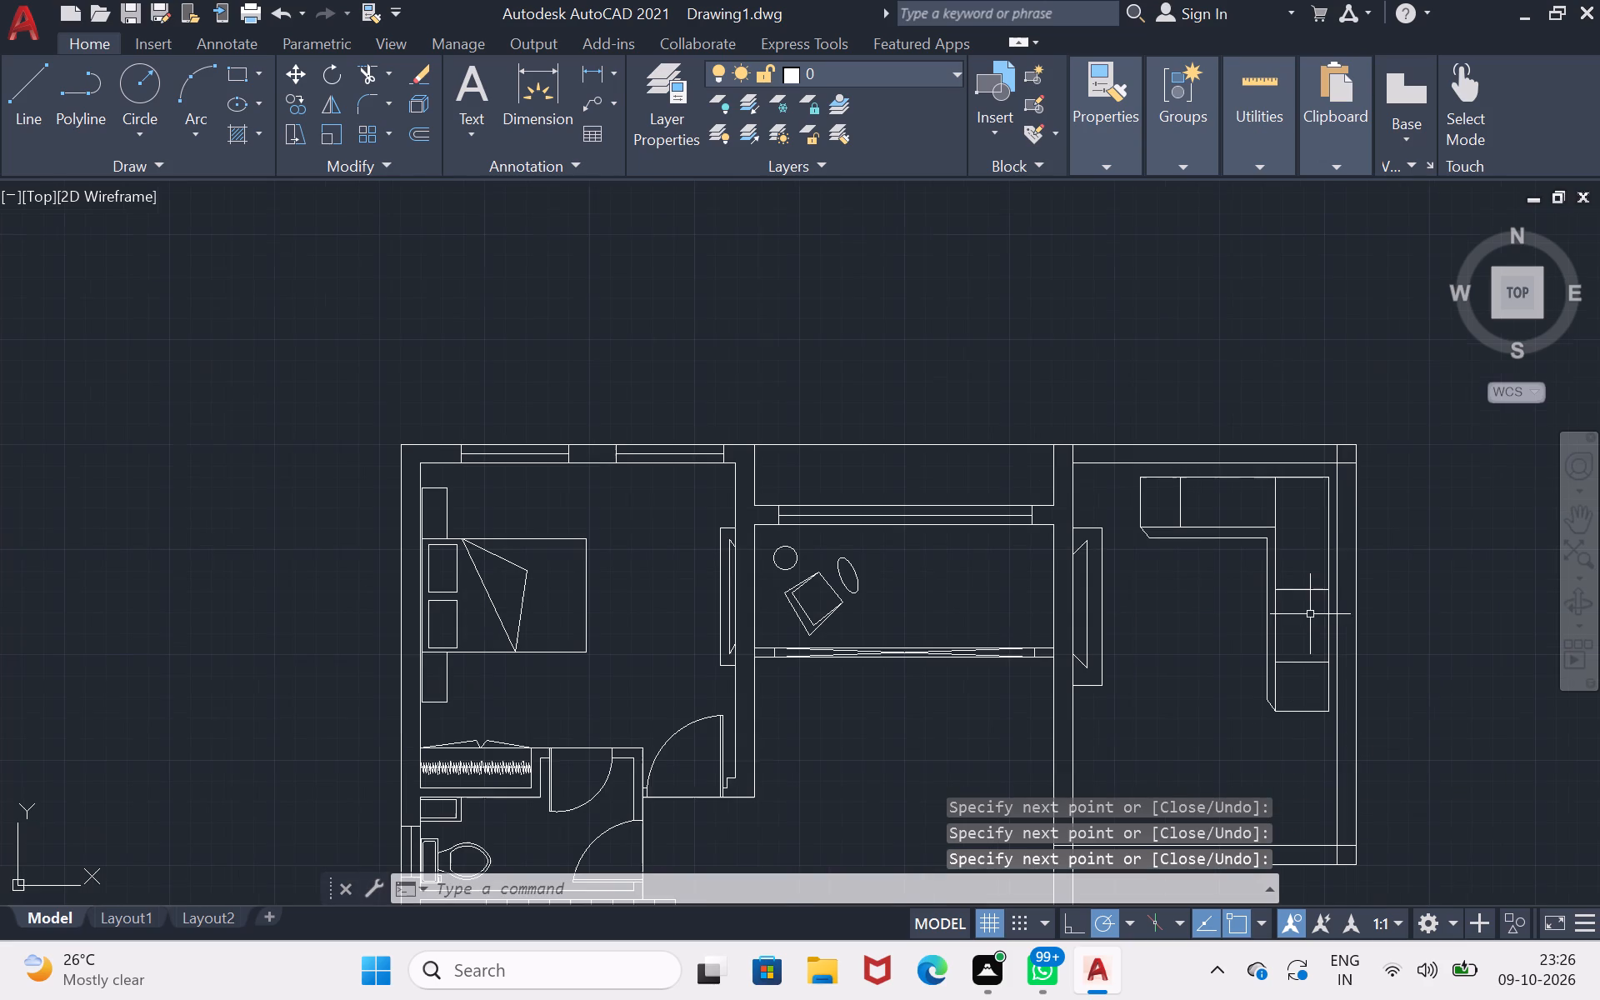
pyautogui.scroll(2, 1175, 527)
pyautogui.scroll(-2, 1193, 493)
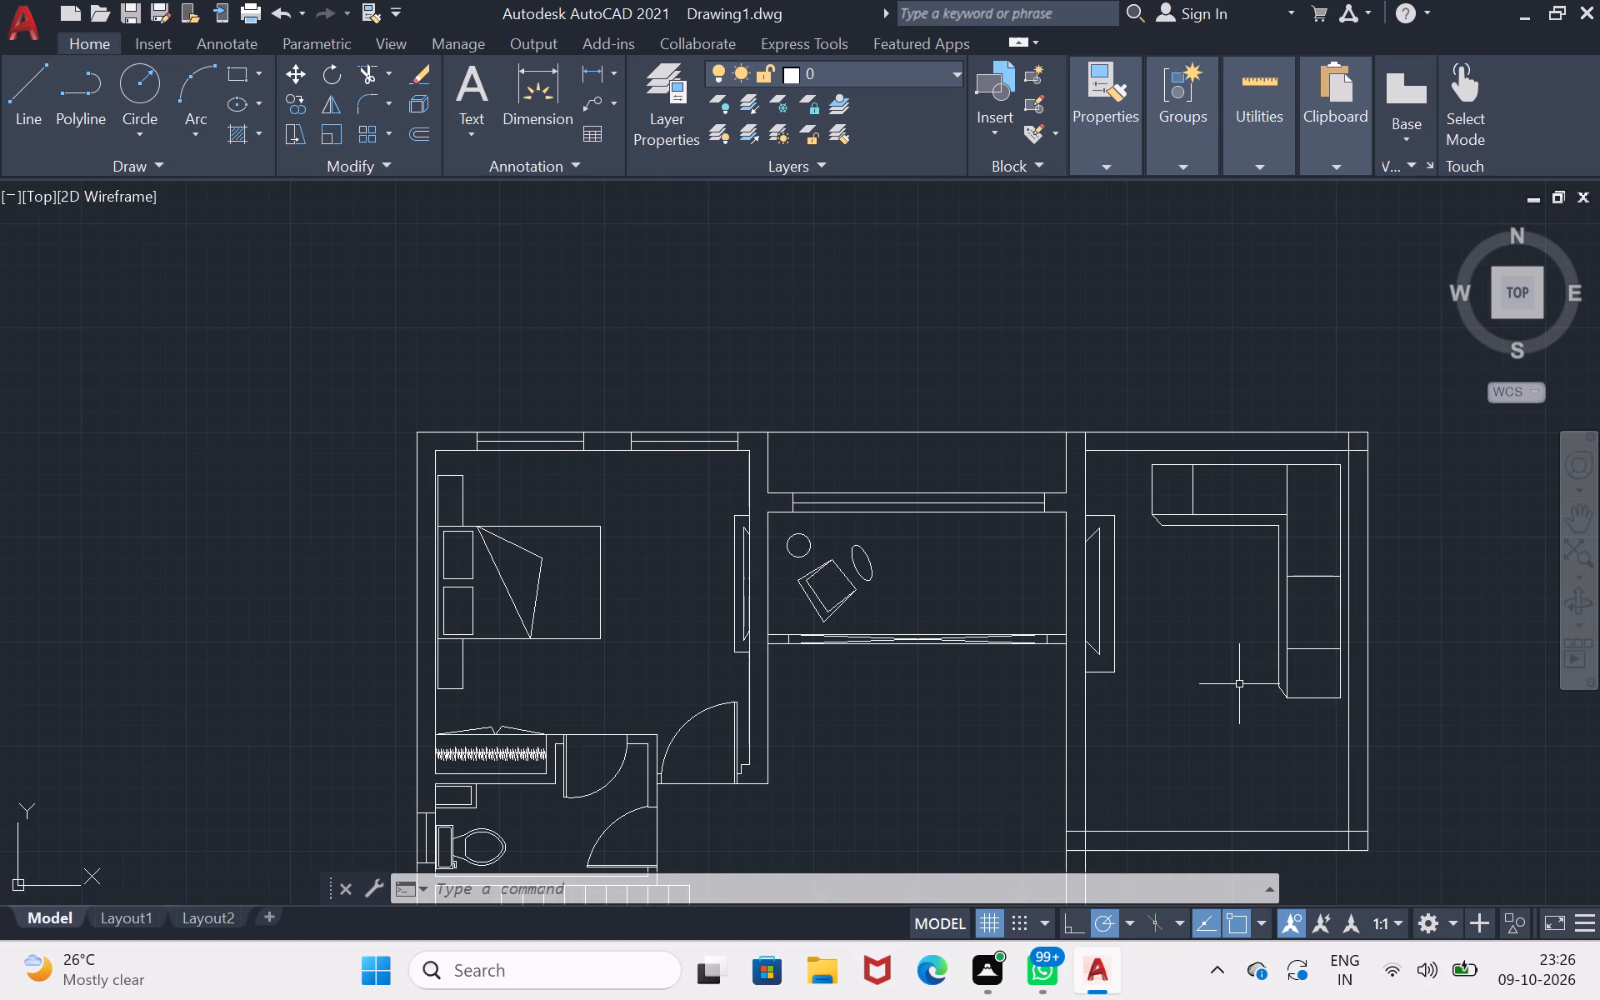
pyautogui.scroll(-1, 1239, 684)
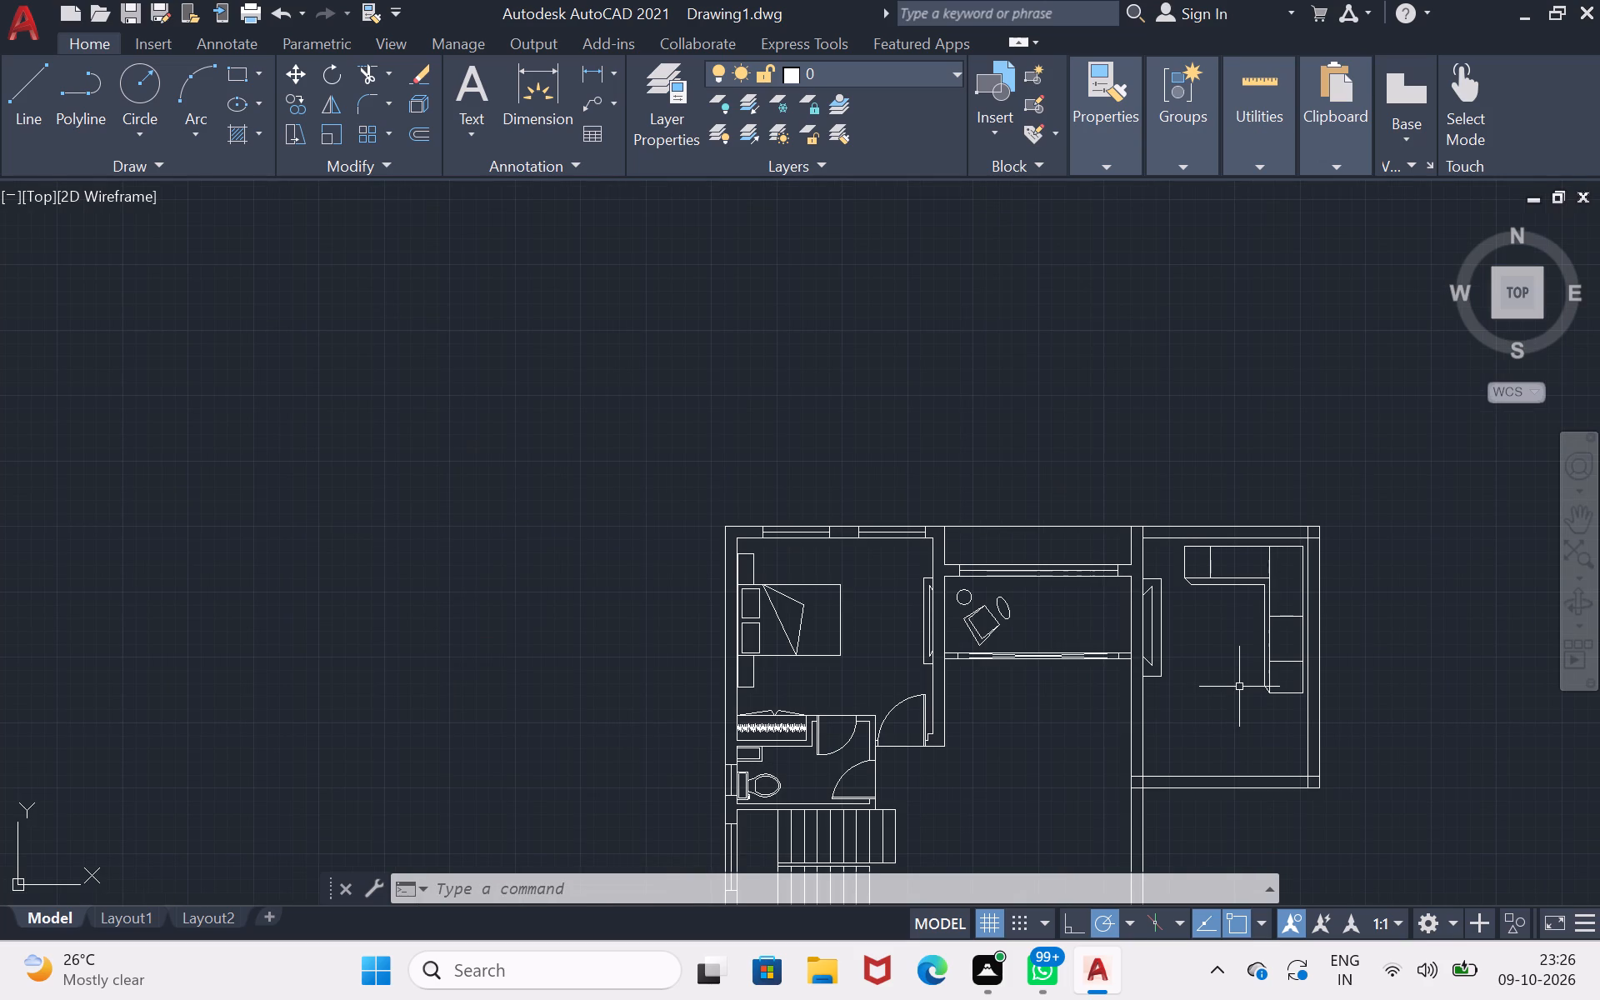
pyautogui.scroll(2, 1277, 769)
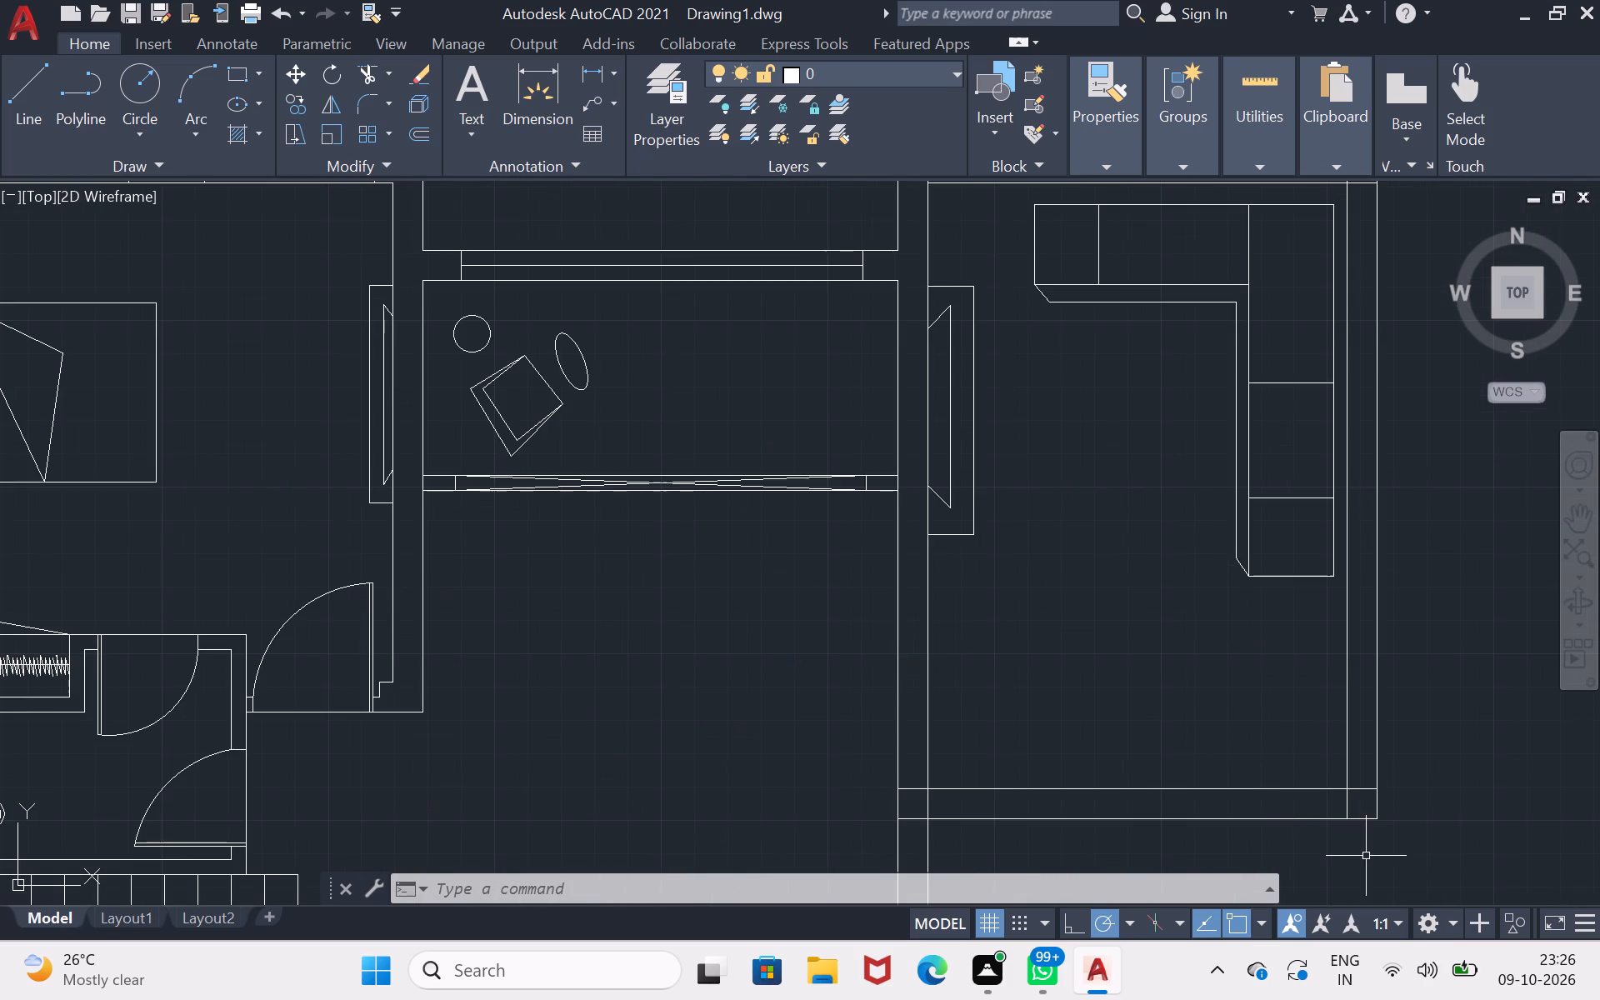
pyautogui.scroll(1, 1367, 855)
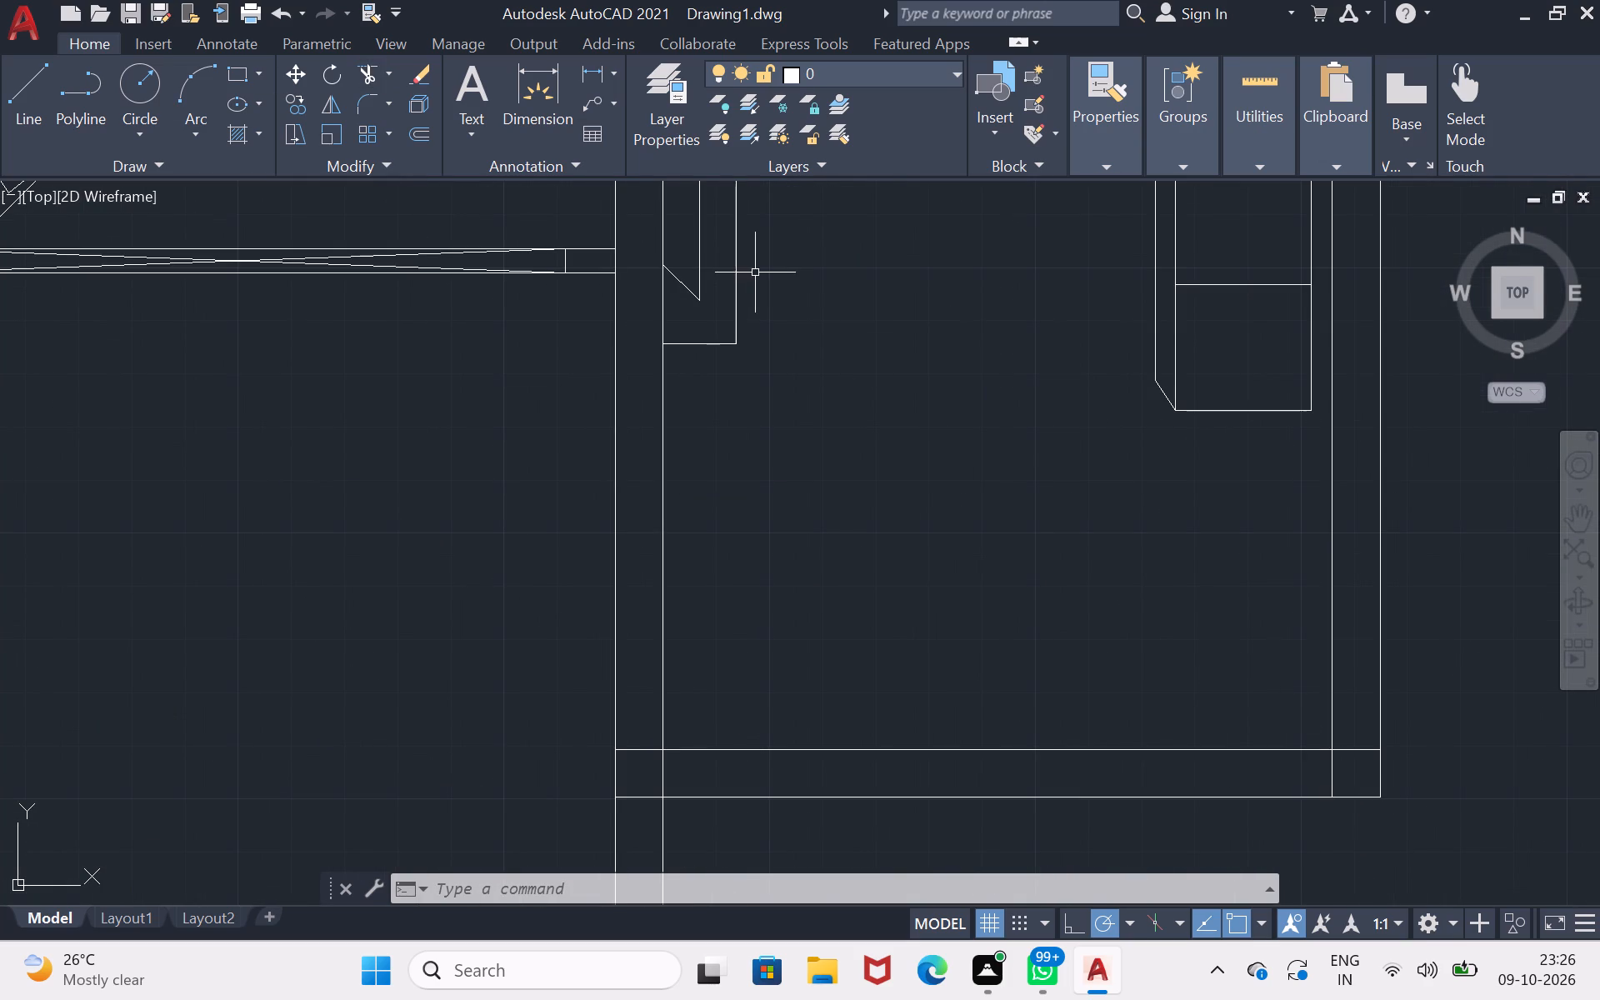
pyautogui.scroll(-2, 751, 390)
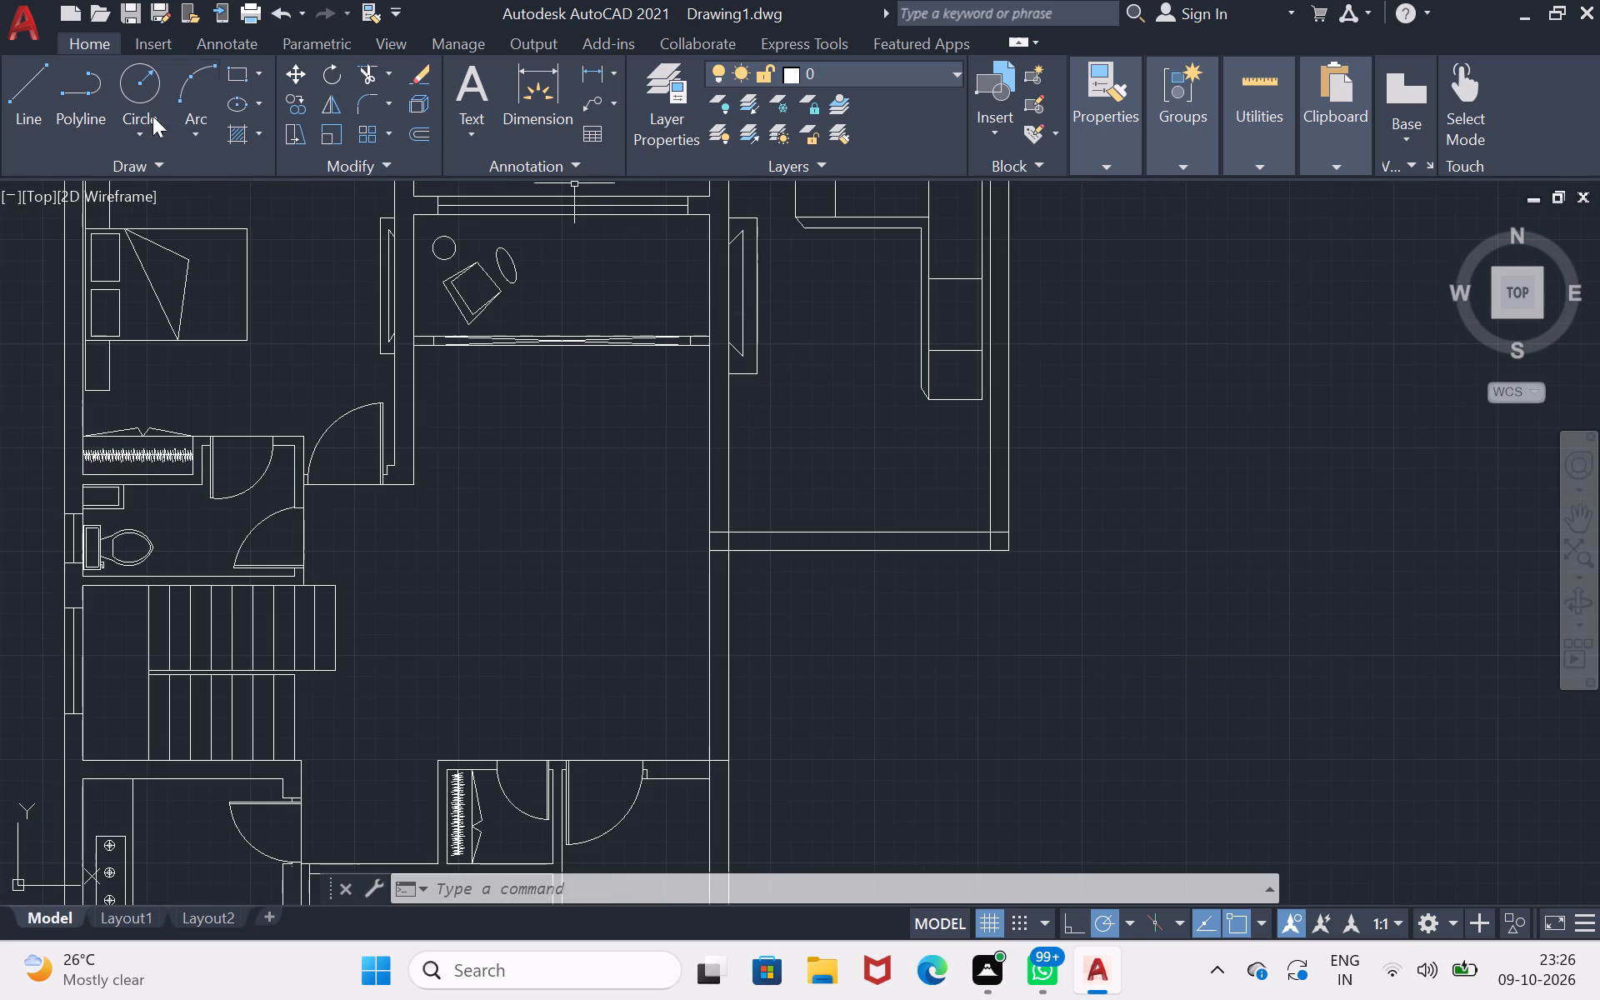
pyautogui.click(27, 105)
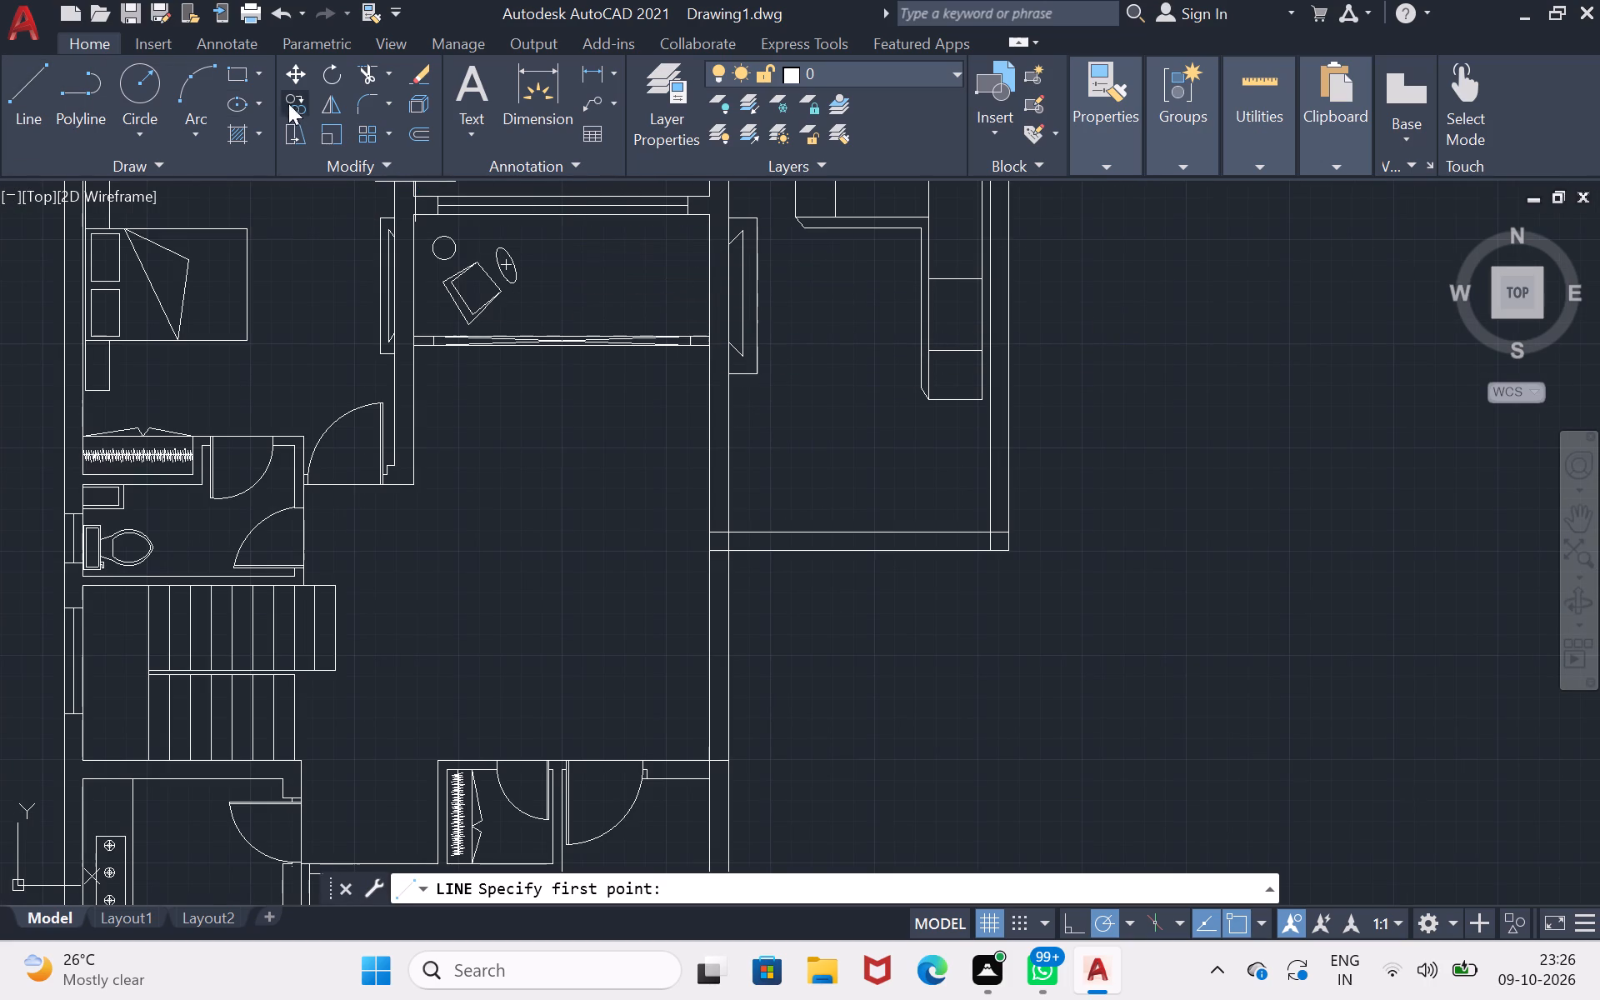
pyautogui.click(240, 73)
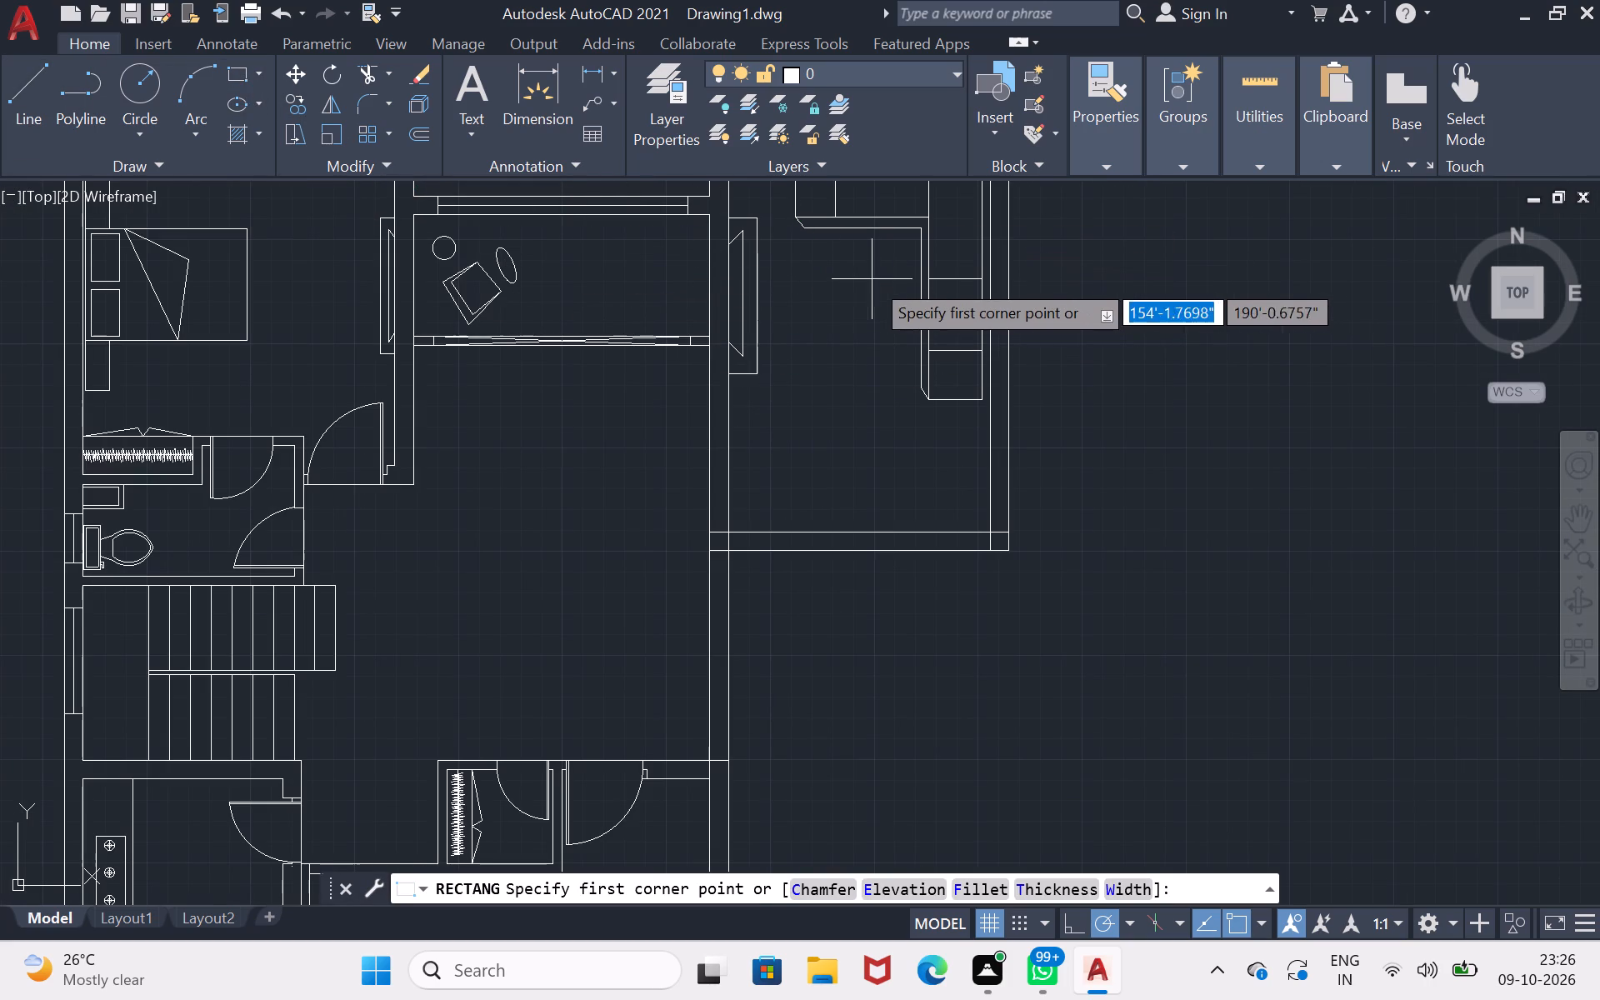
pyautogui.click(858, 272)
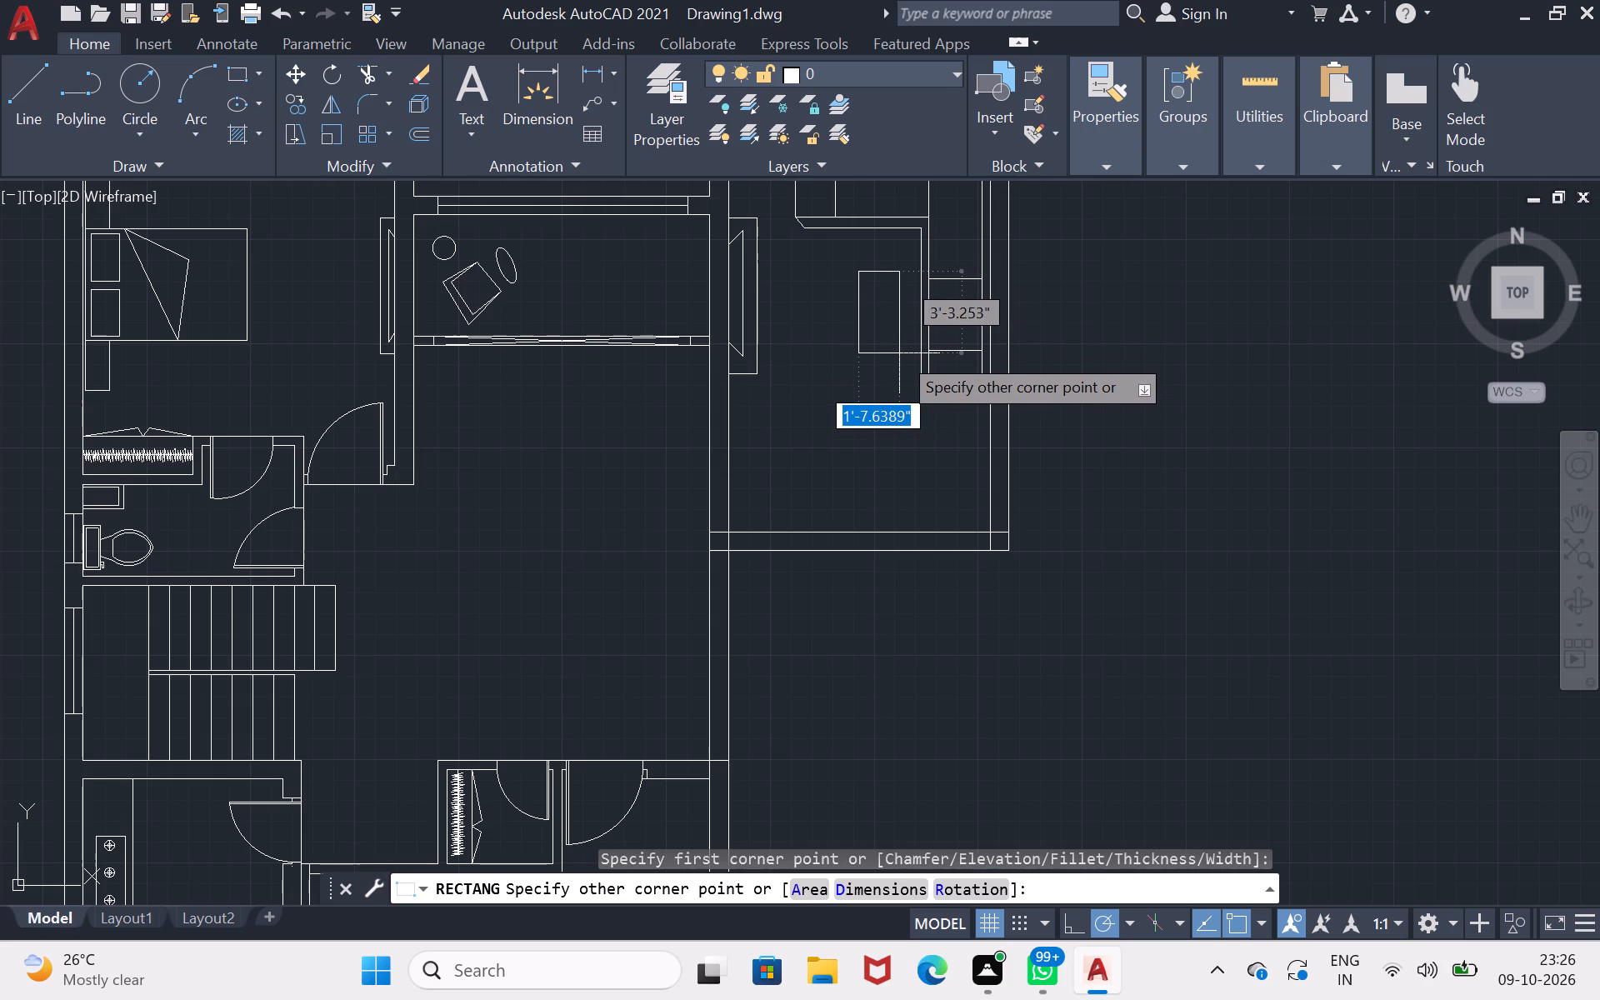
pyautogui.click(899, 353)
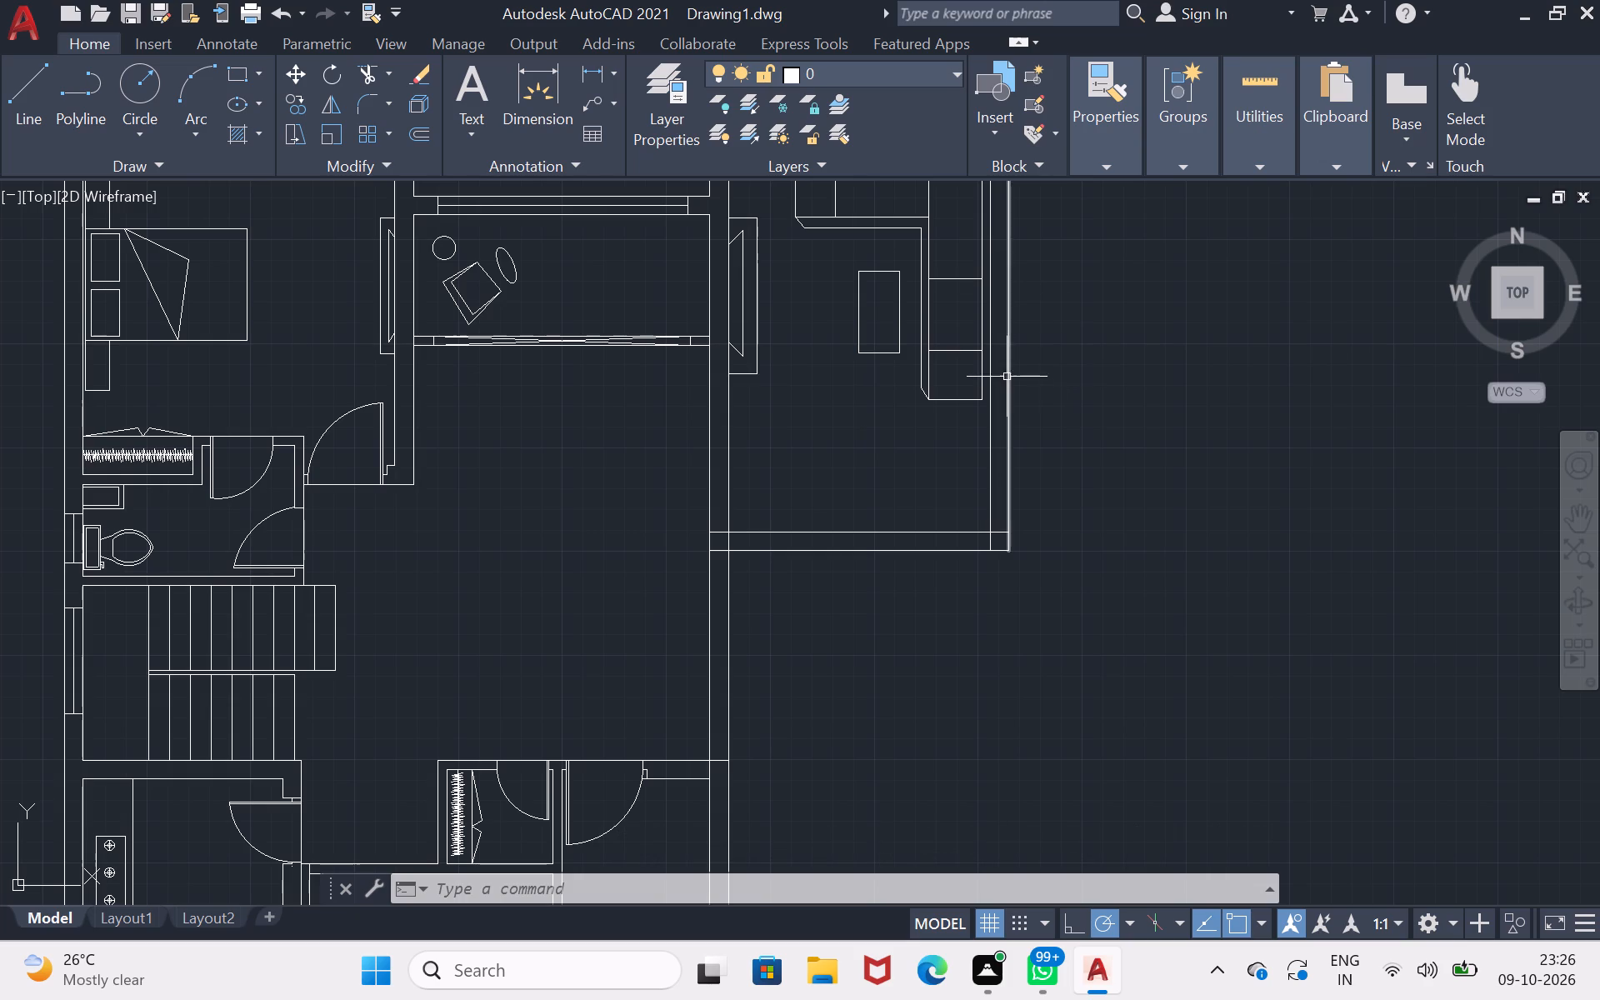
# Draw a window jamb line across the northeast room's east wall, slightly north of the sofa's northern horizontal seat division.
pyautogui.click(26, 75)
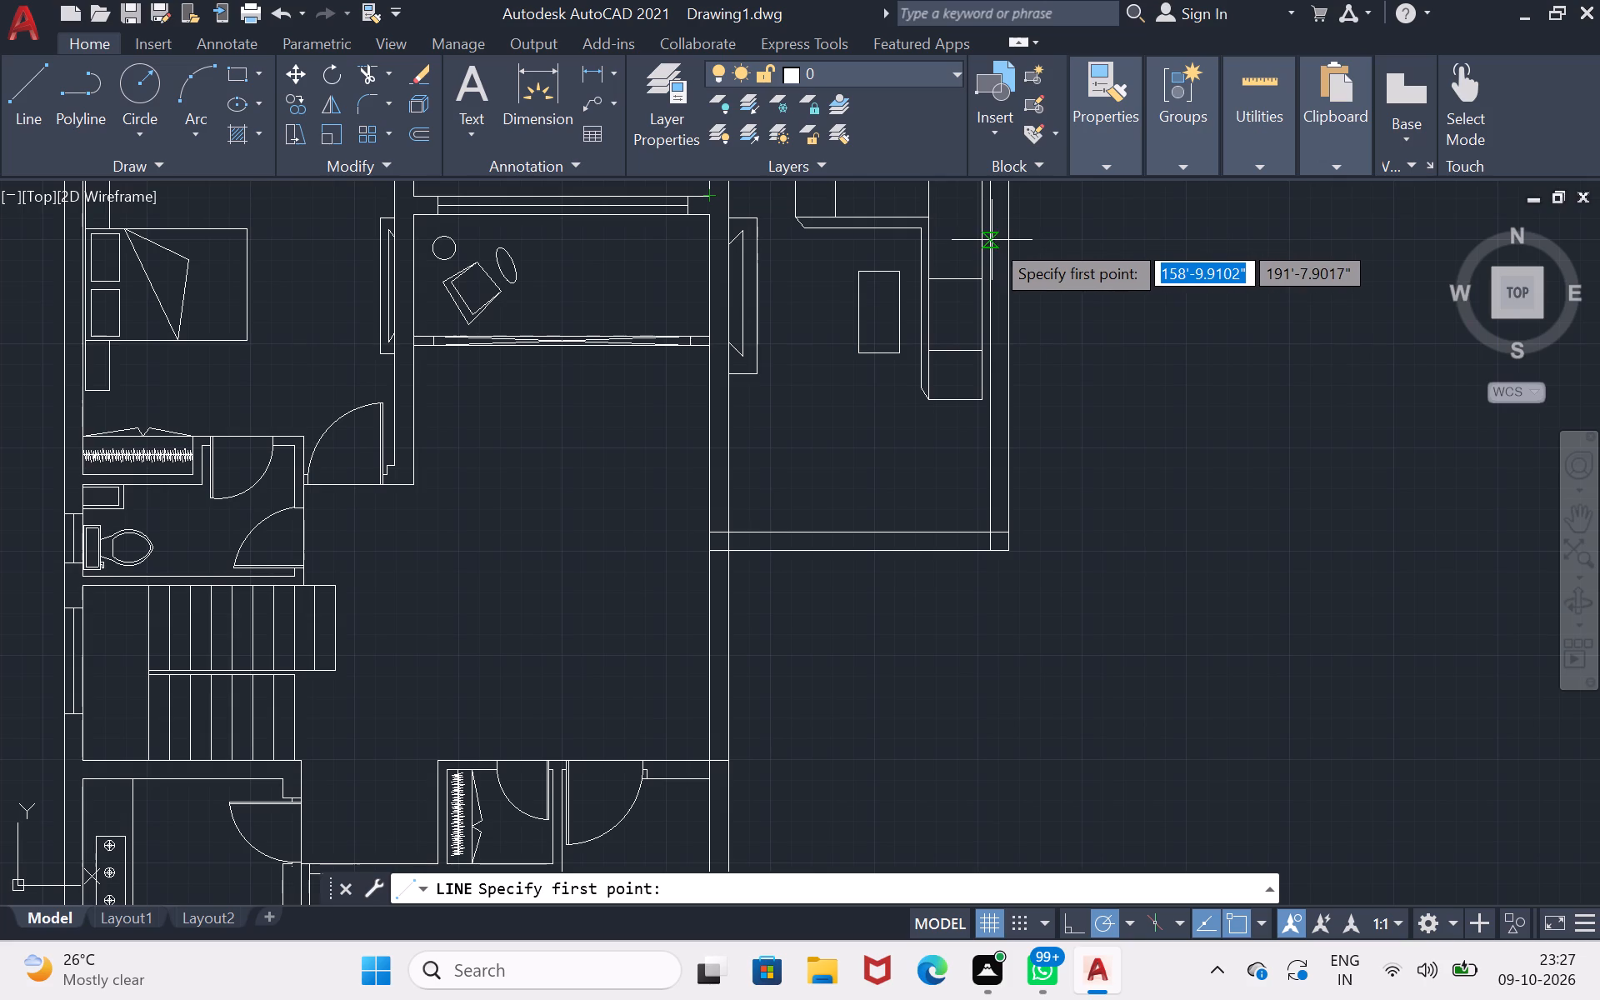
pyautogui.scroll(2, 992, 240)
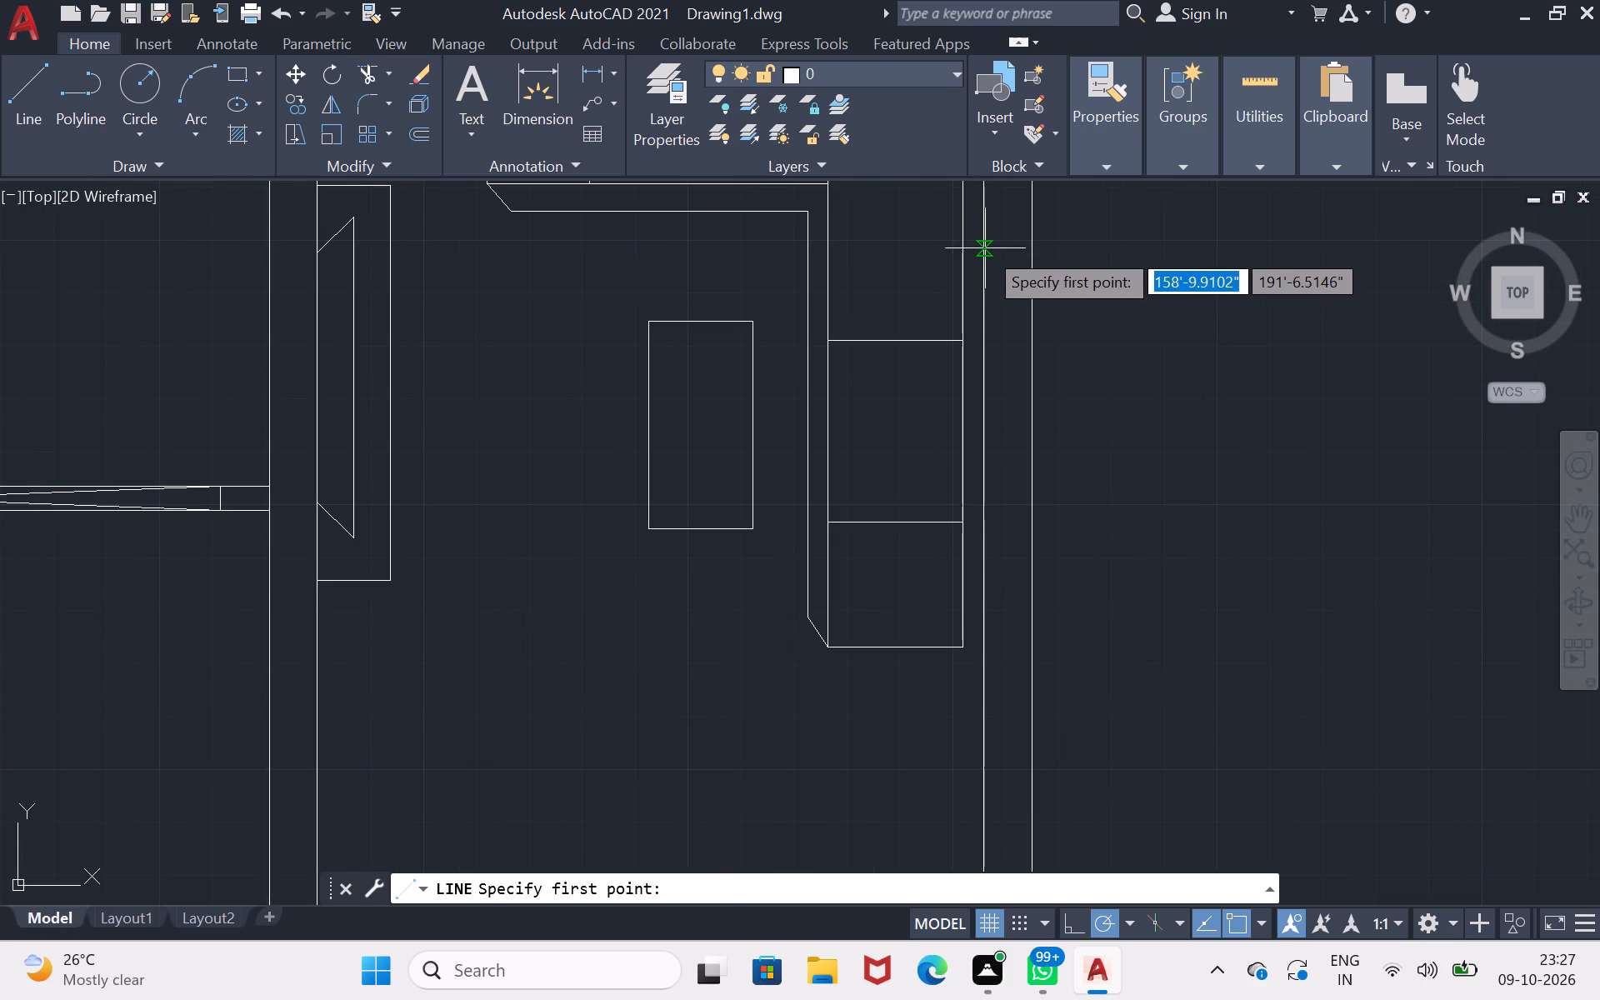
pyautogui.click(984, 248)
pyautogui.click(1028, 248)
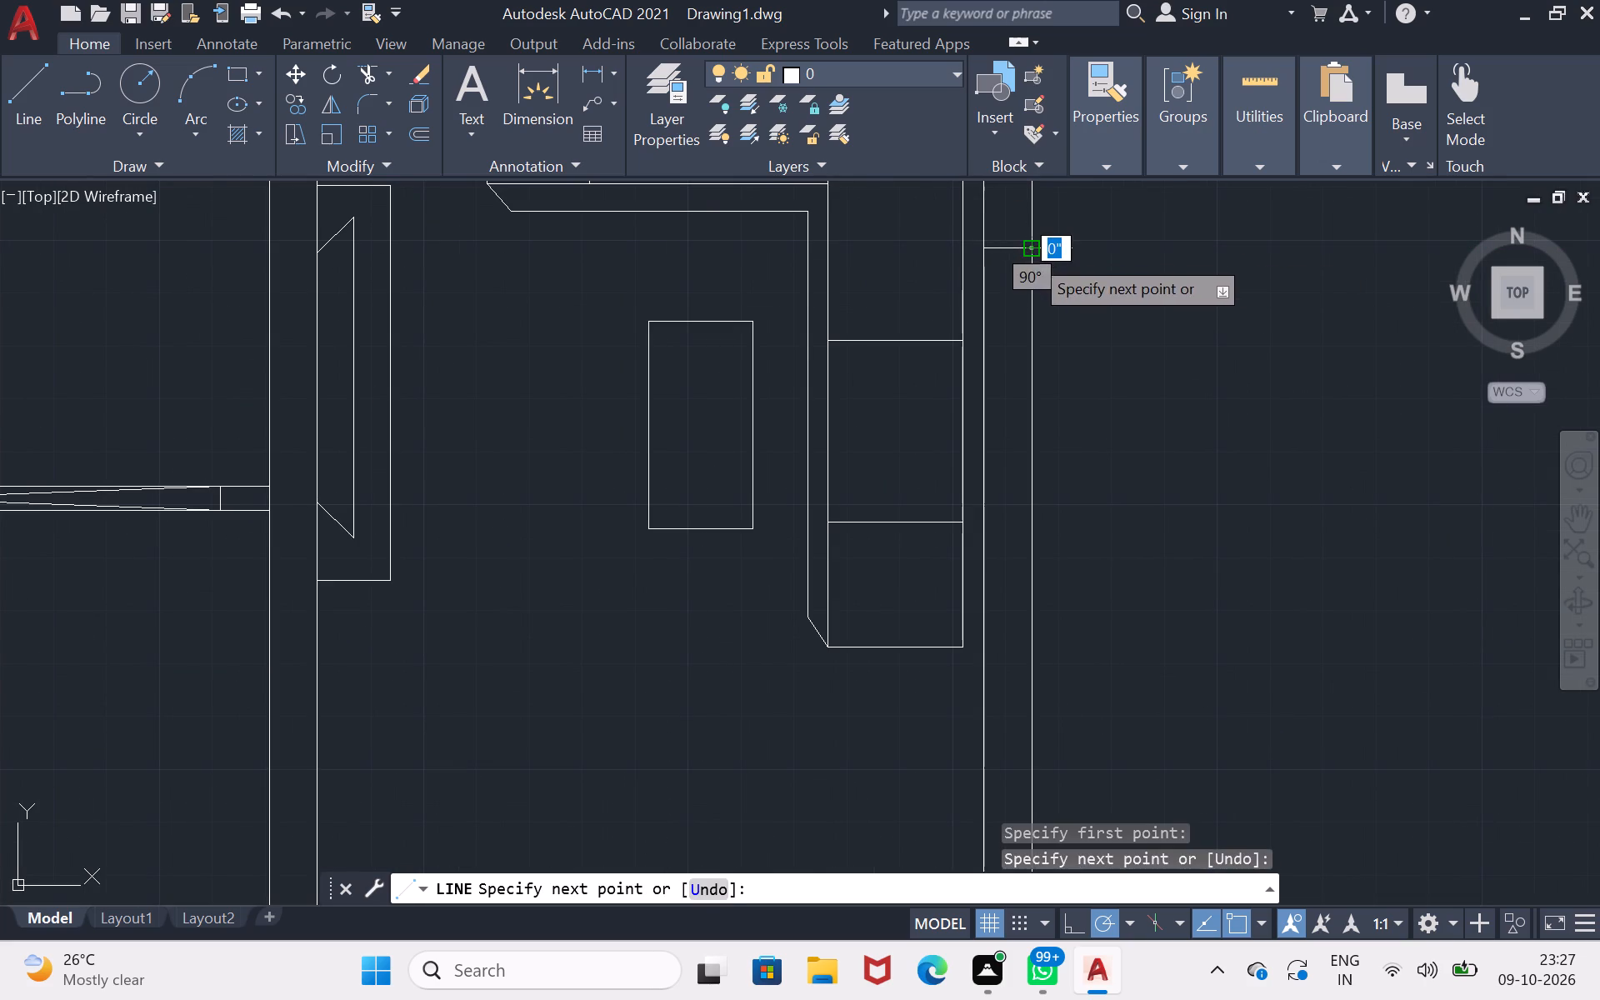
pyautogui.press('Return')
# Draw the east window's centre line 4'3" south from the jamb's midpoint, with a closing jamb line across the wall at its end.
pyautogui.scroll(-1, 1059, 420)
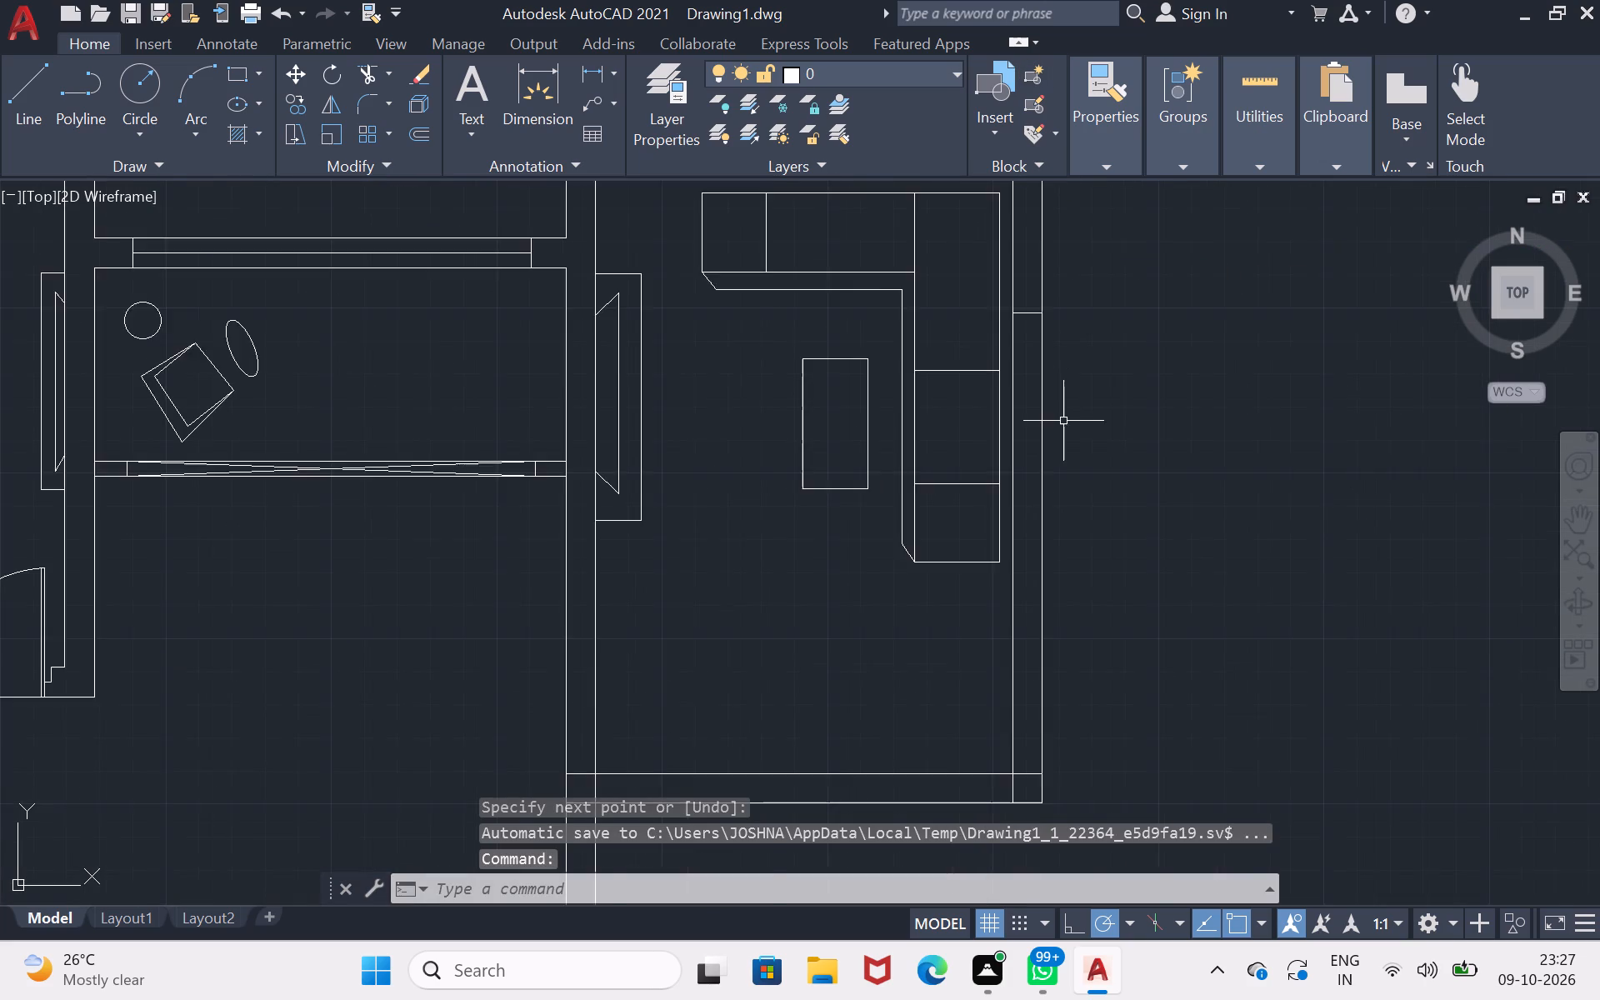
pyautogui.scroll(-1, 1065, 422)
pyautogui.click(41, 94)
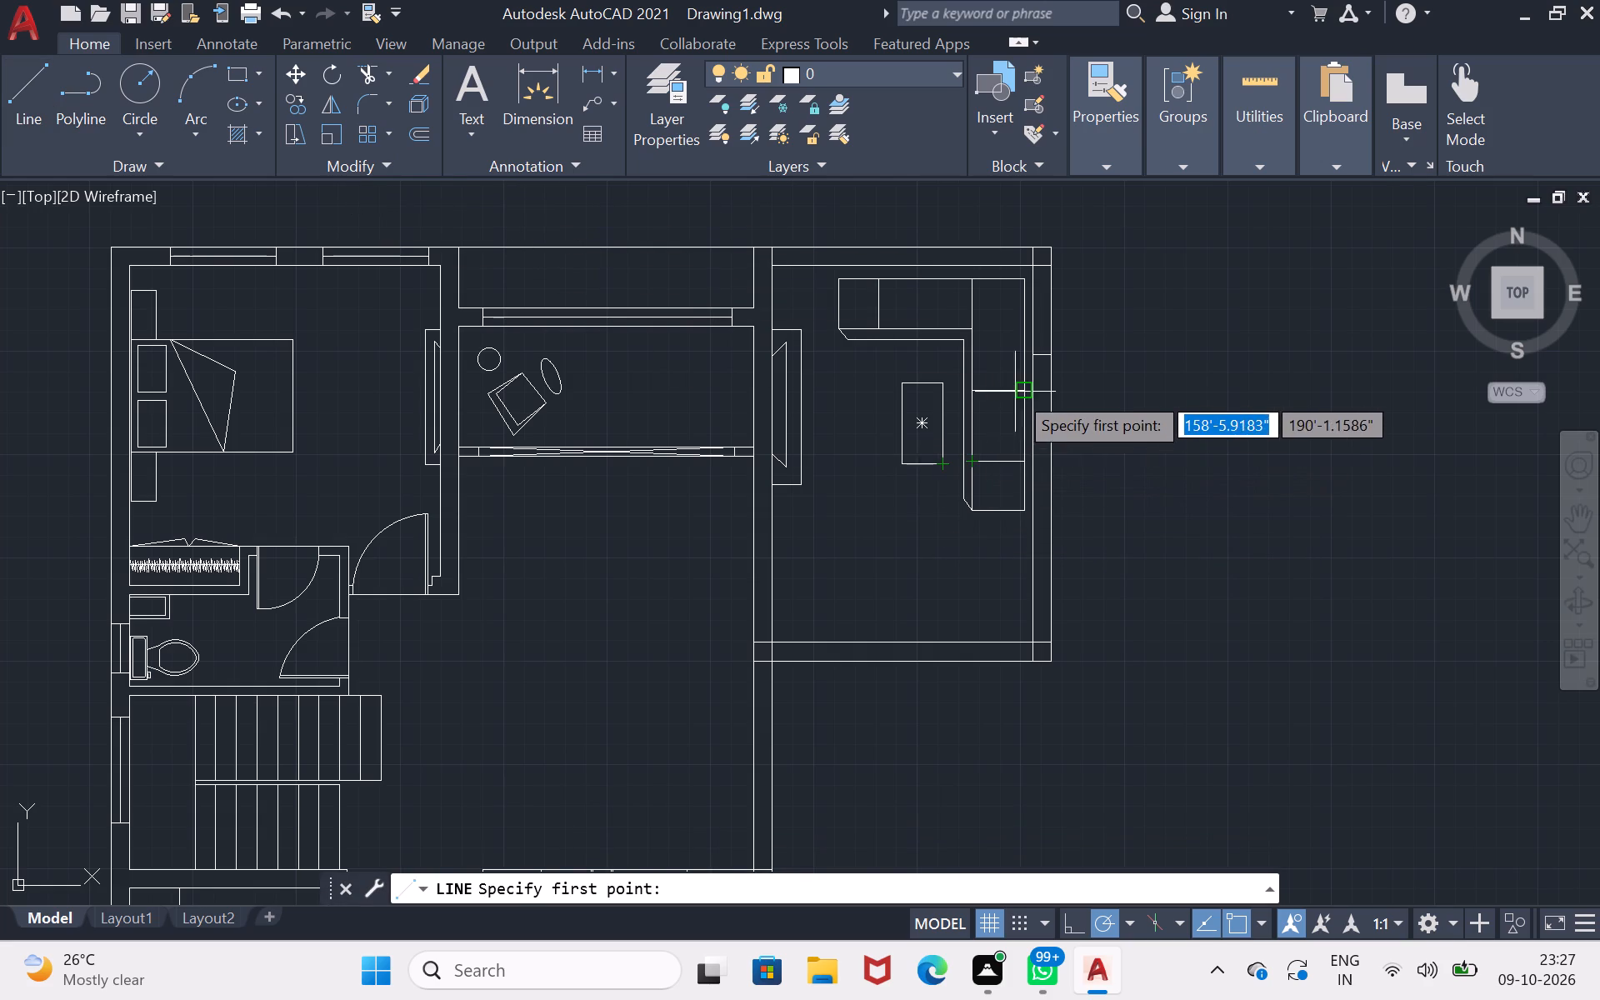
pyautogui.click(1042, 355)
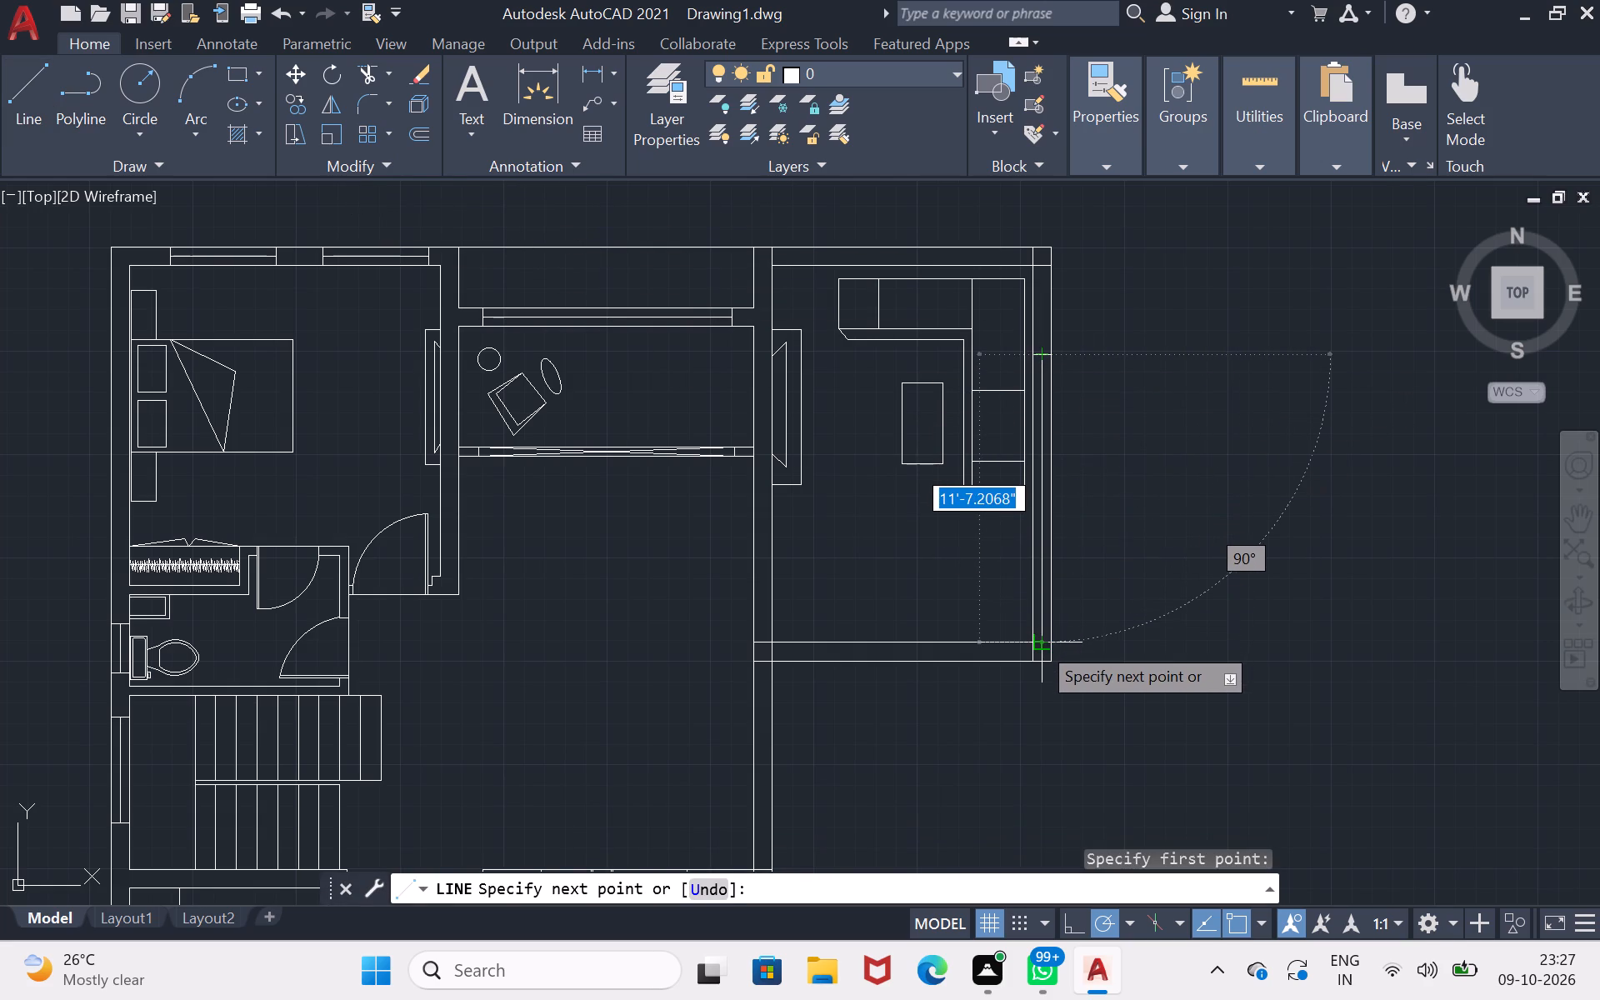
pyautogui.press('5')
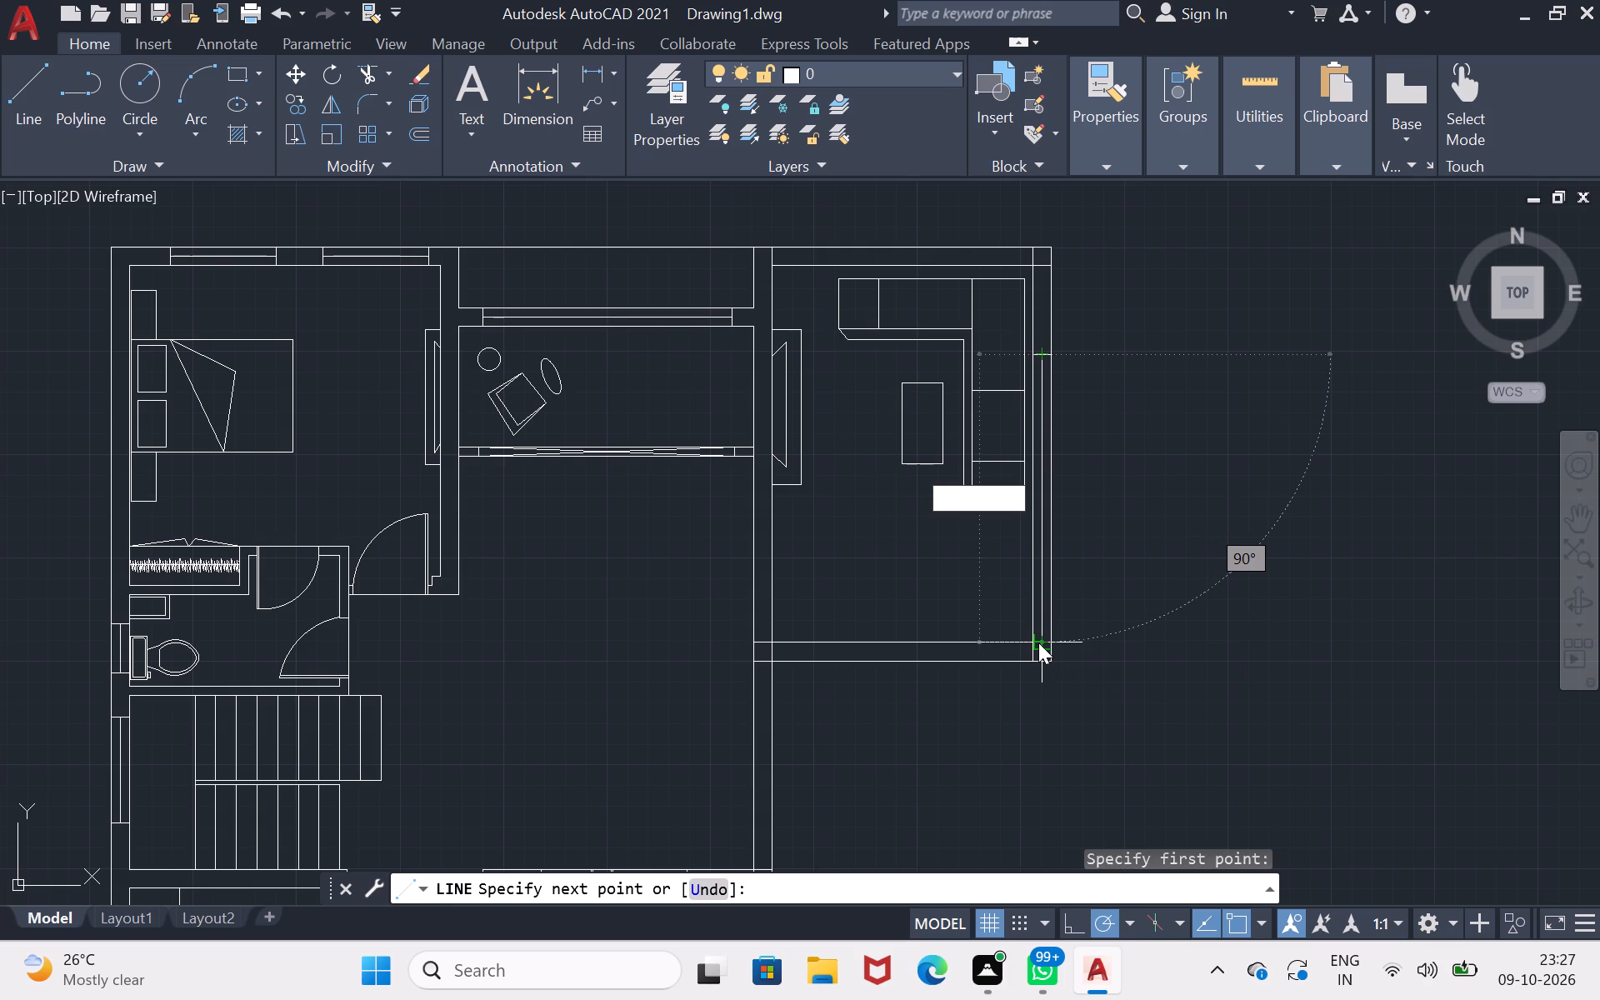
pyautogui.press('BackSpace')
pyautogui.press('4')
pyautogui.write("'3")
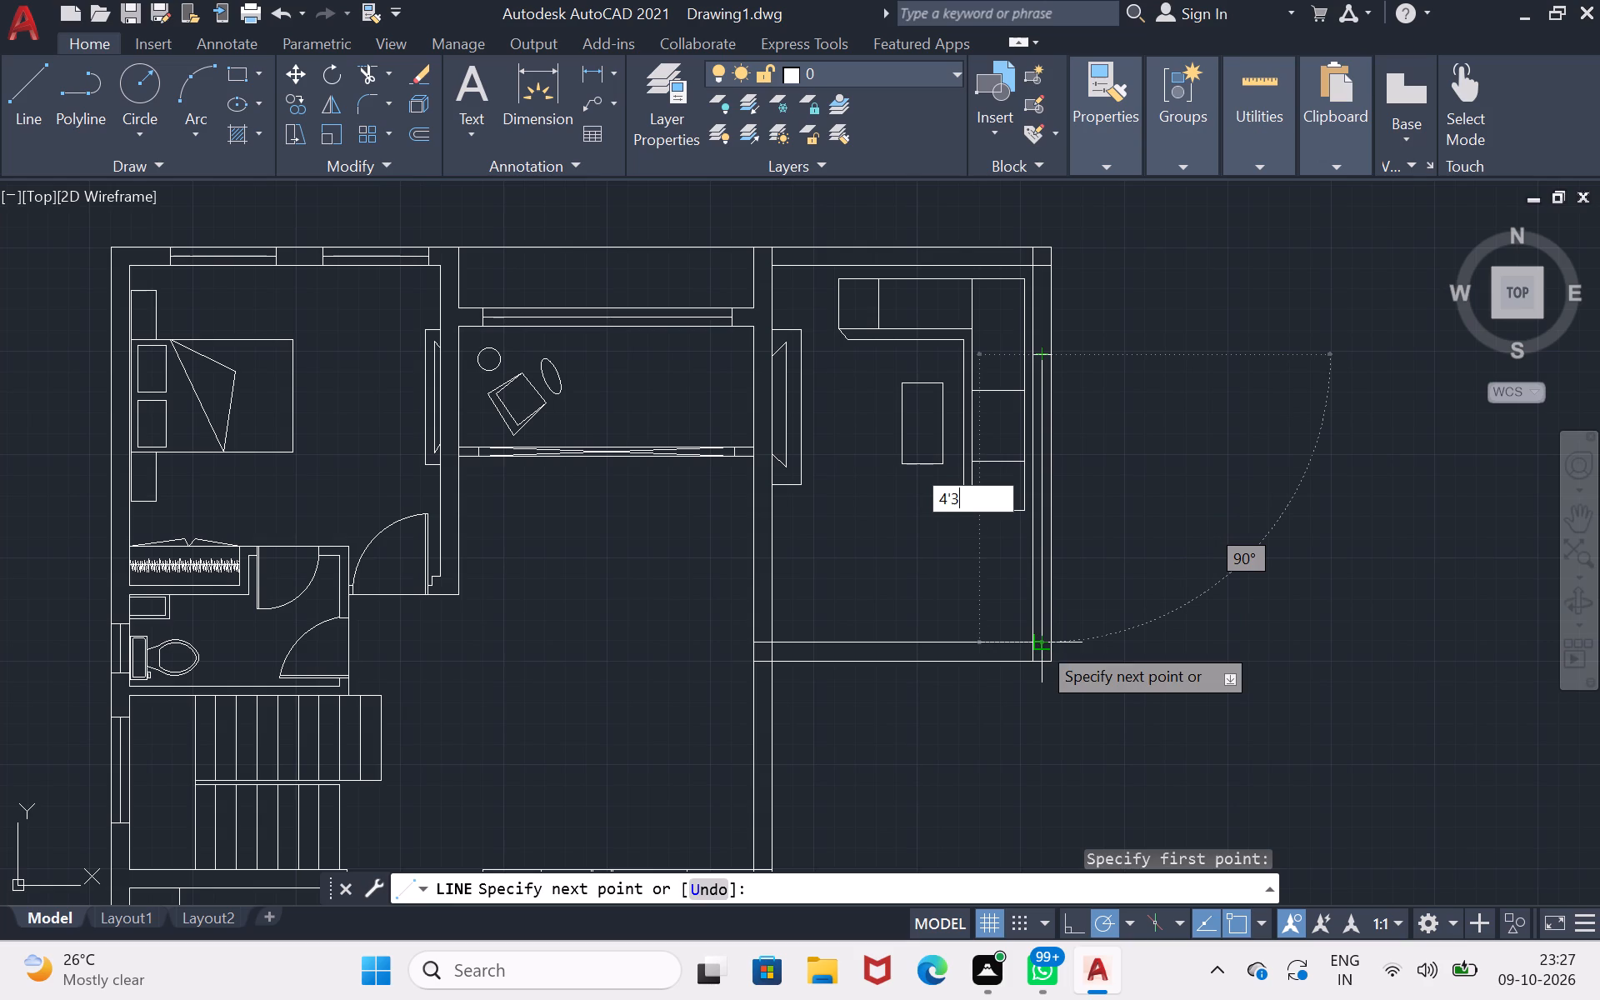
pyautogui.hotkey('shift', '"')
pyautogui.press('Return')
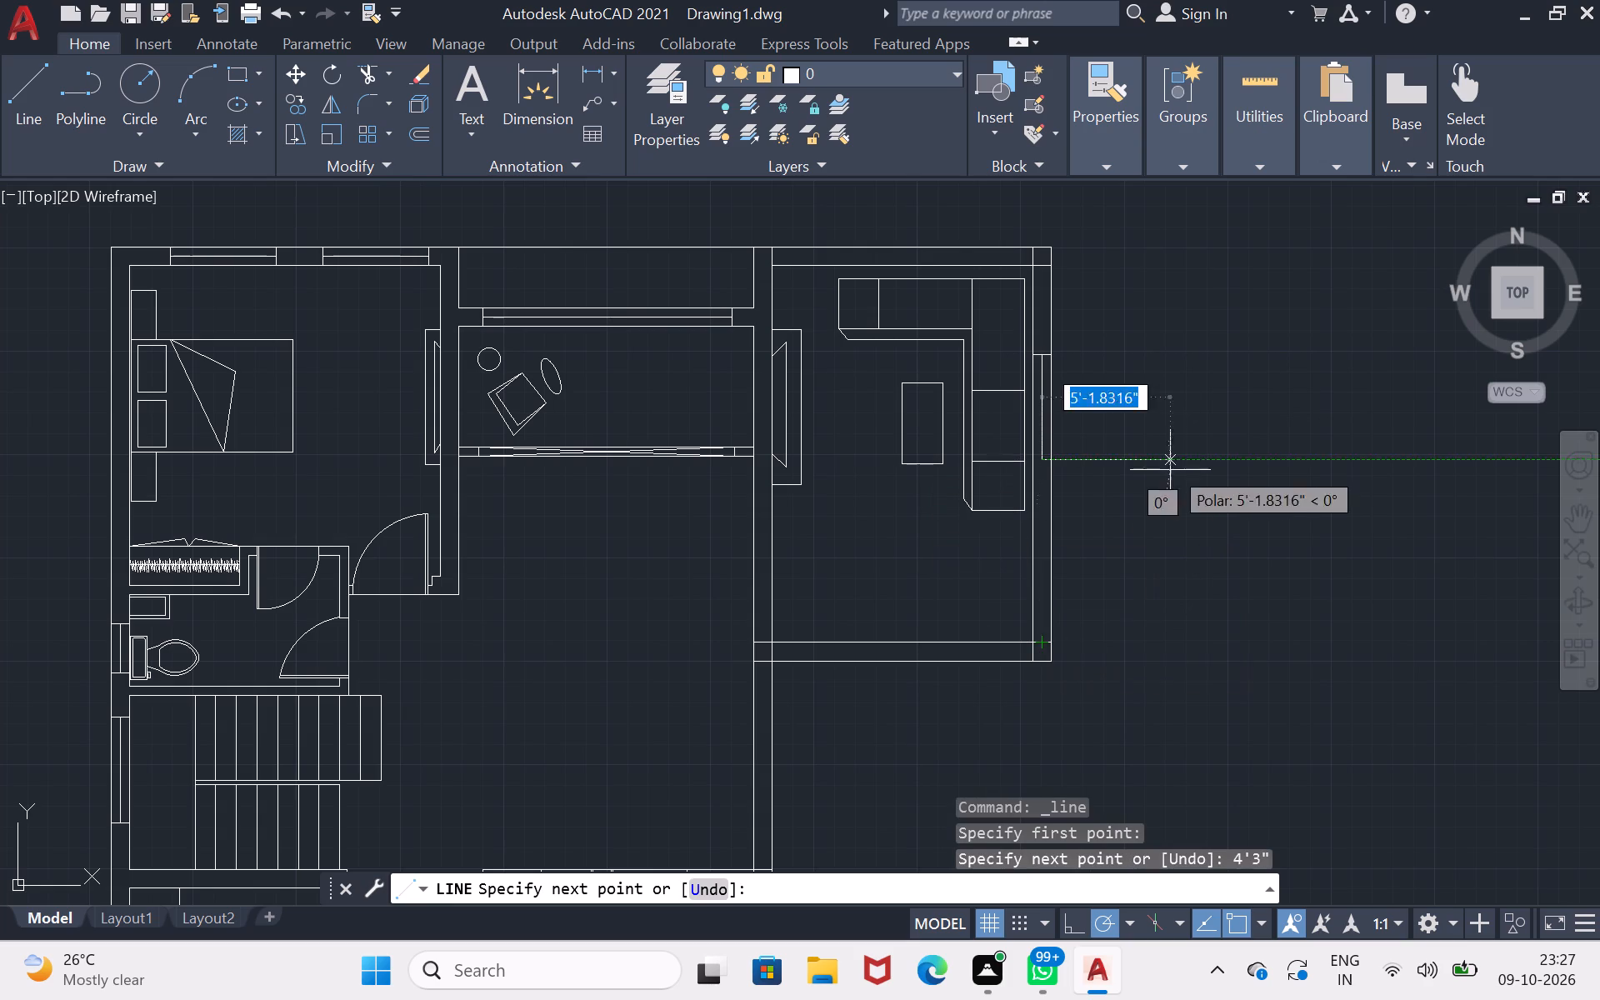
pyautogui.scroll(2, 1054, 460)
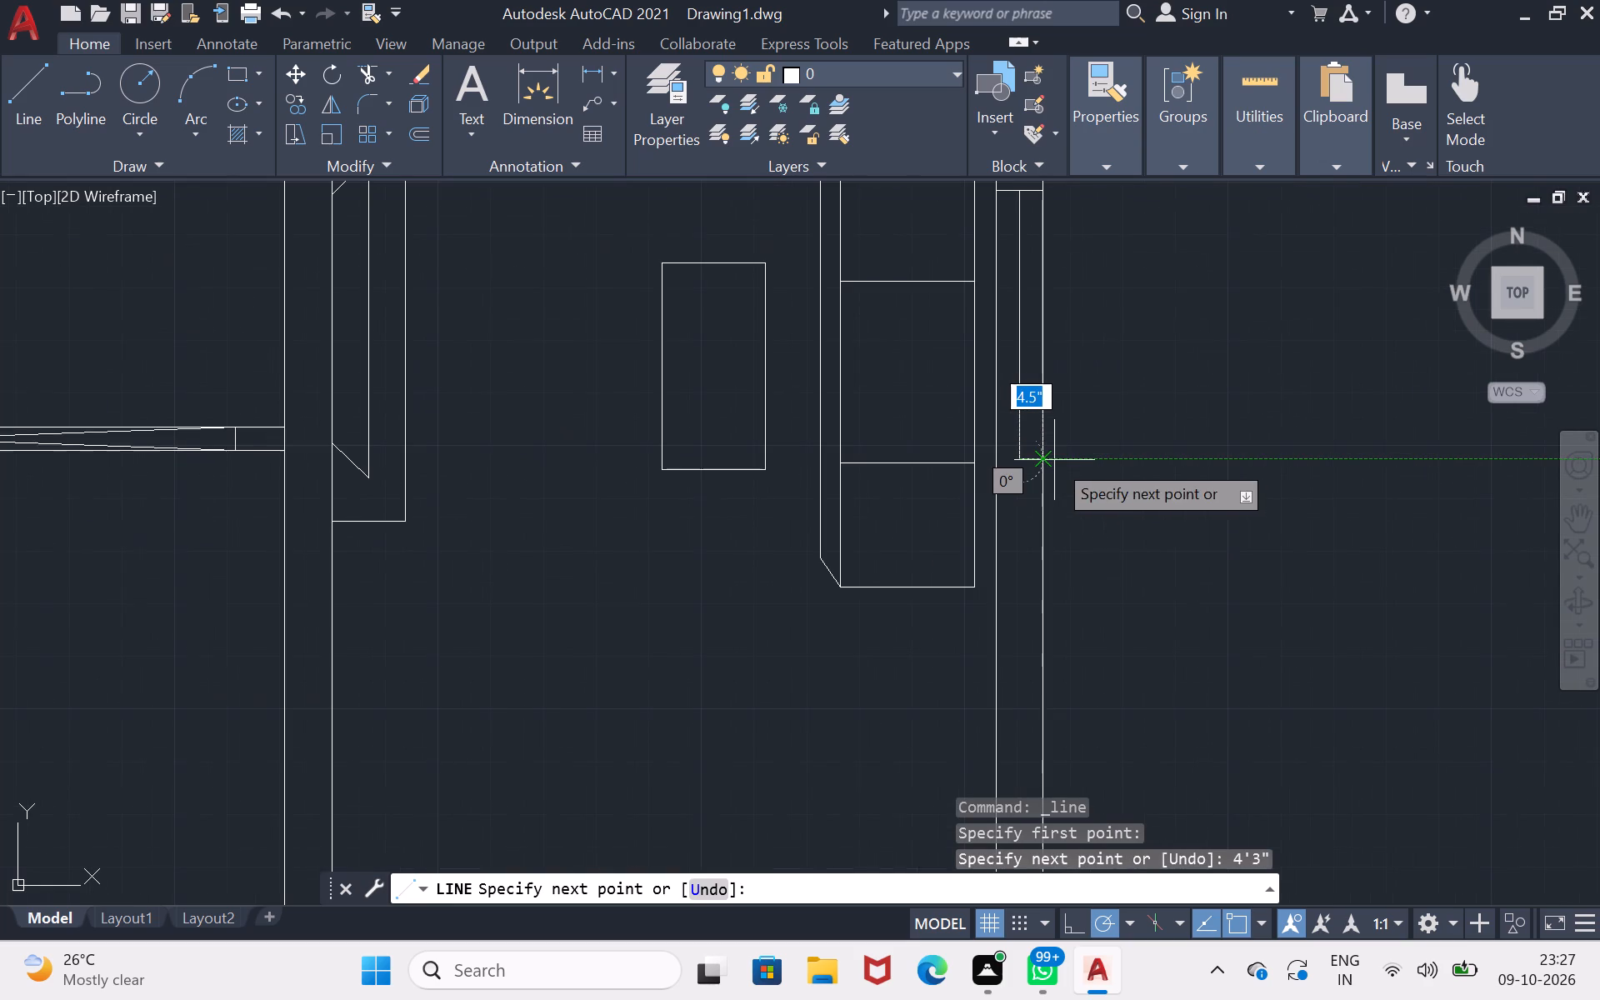
pyautogui.click(1052, 460)
pyautogui.click(1000, 461)
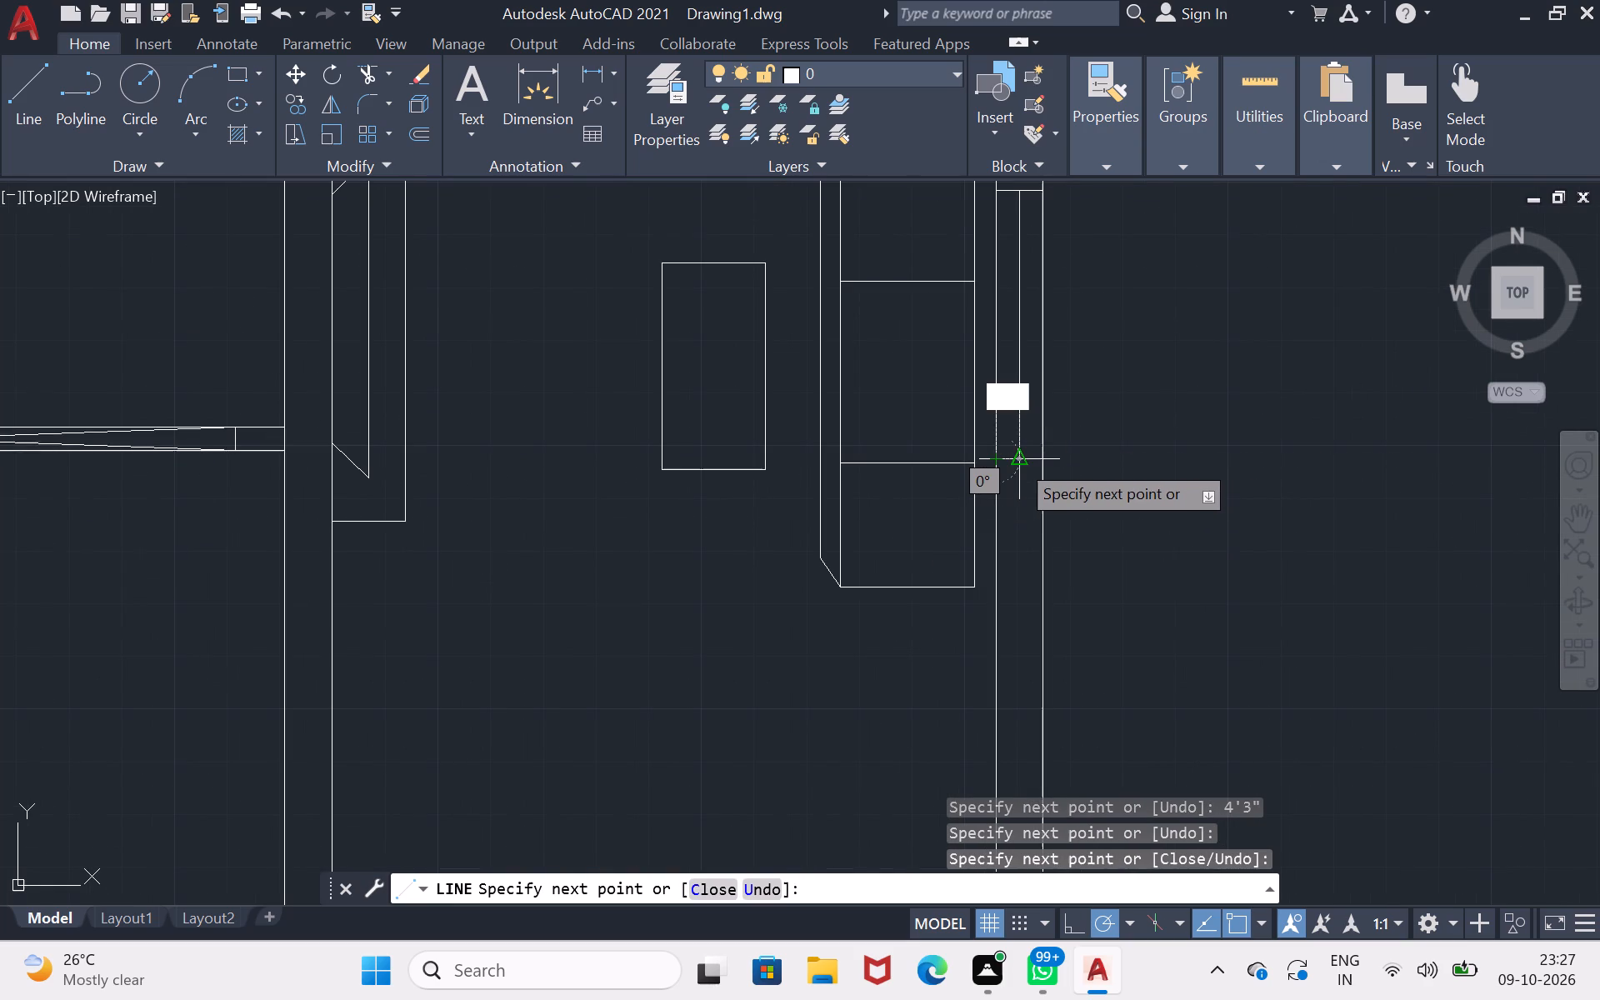
pyautogui.press('Return')
# Draw a window jamb across the room's south wall near its west end, and a 4'3" centre line east from the jamb's midpoint.
pyautogui.scroll(-1, 1010, 527)
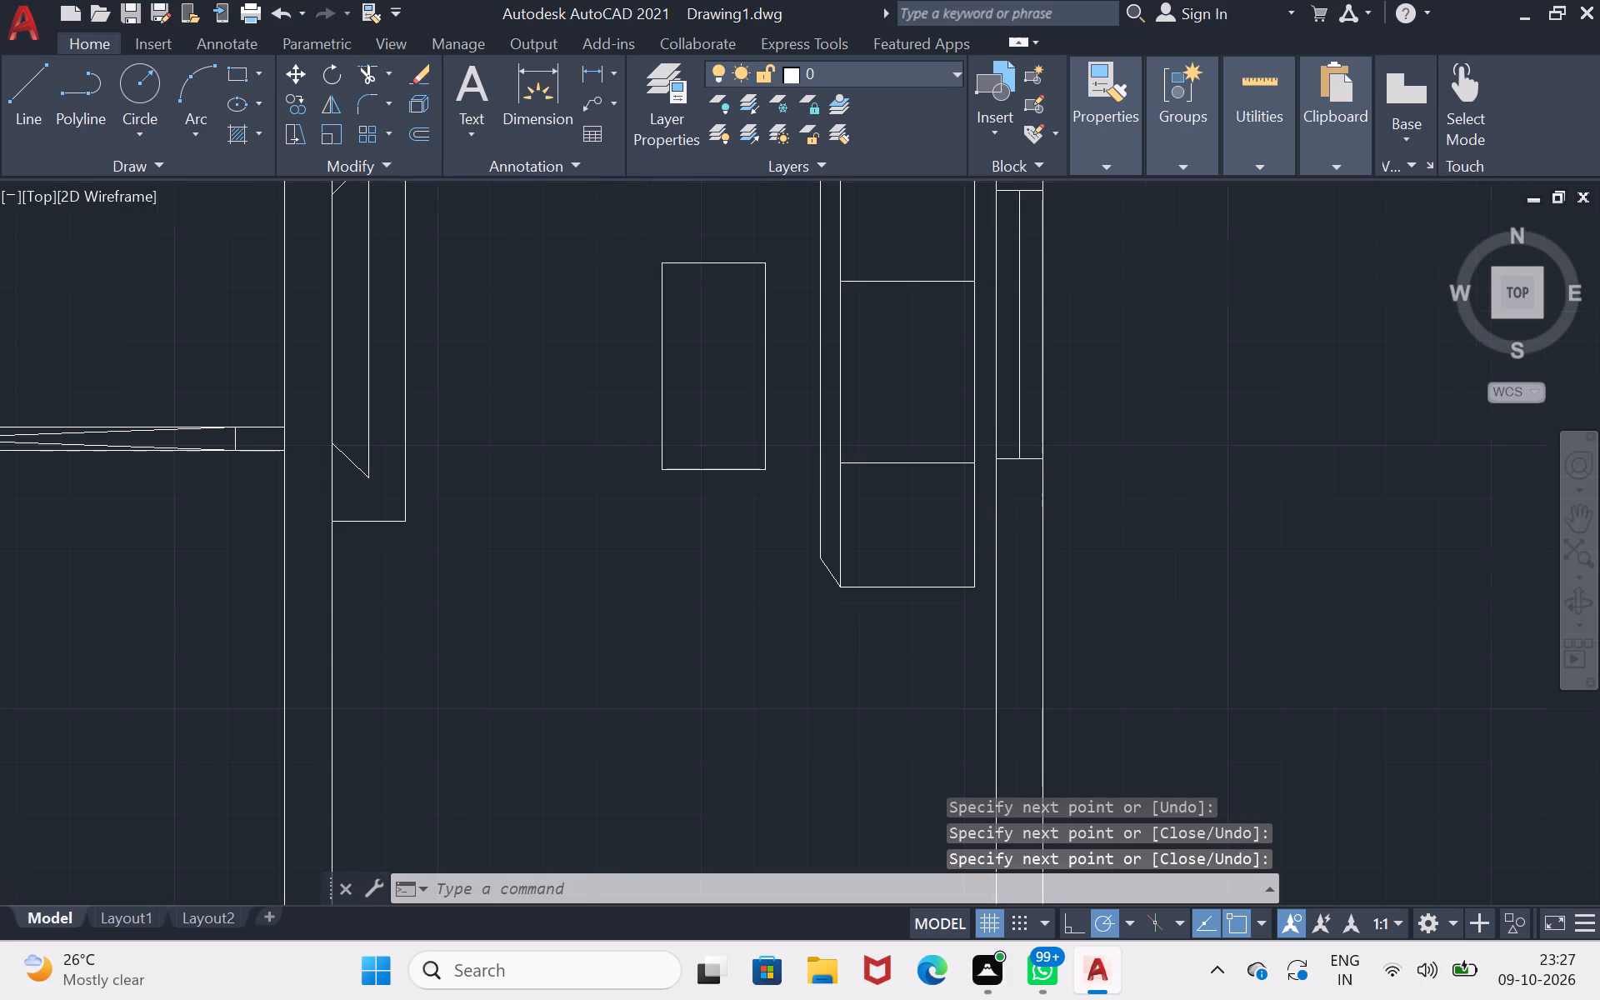
pyautogui.scroll(-1, 1010, 527)
pyautogui.scroll(1, 947, 699)
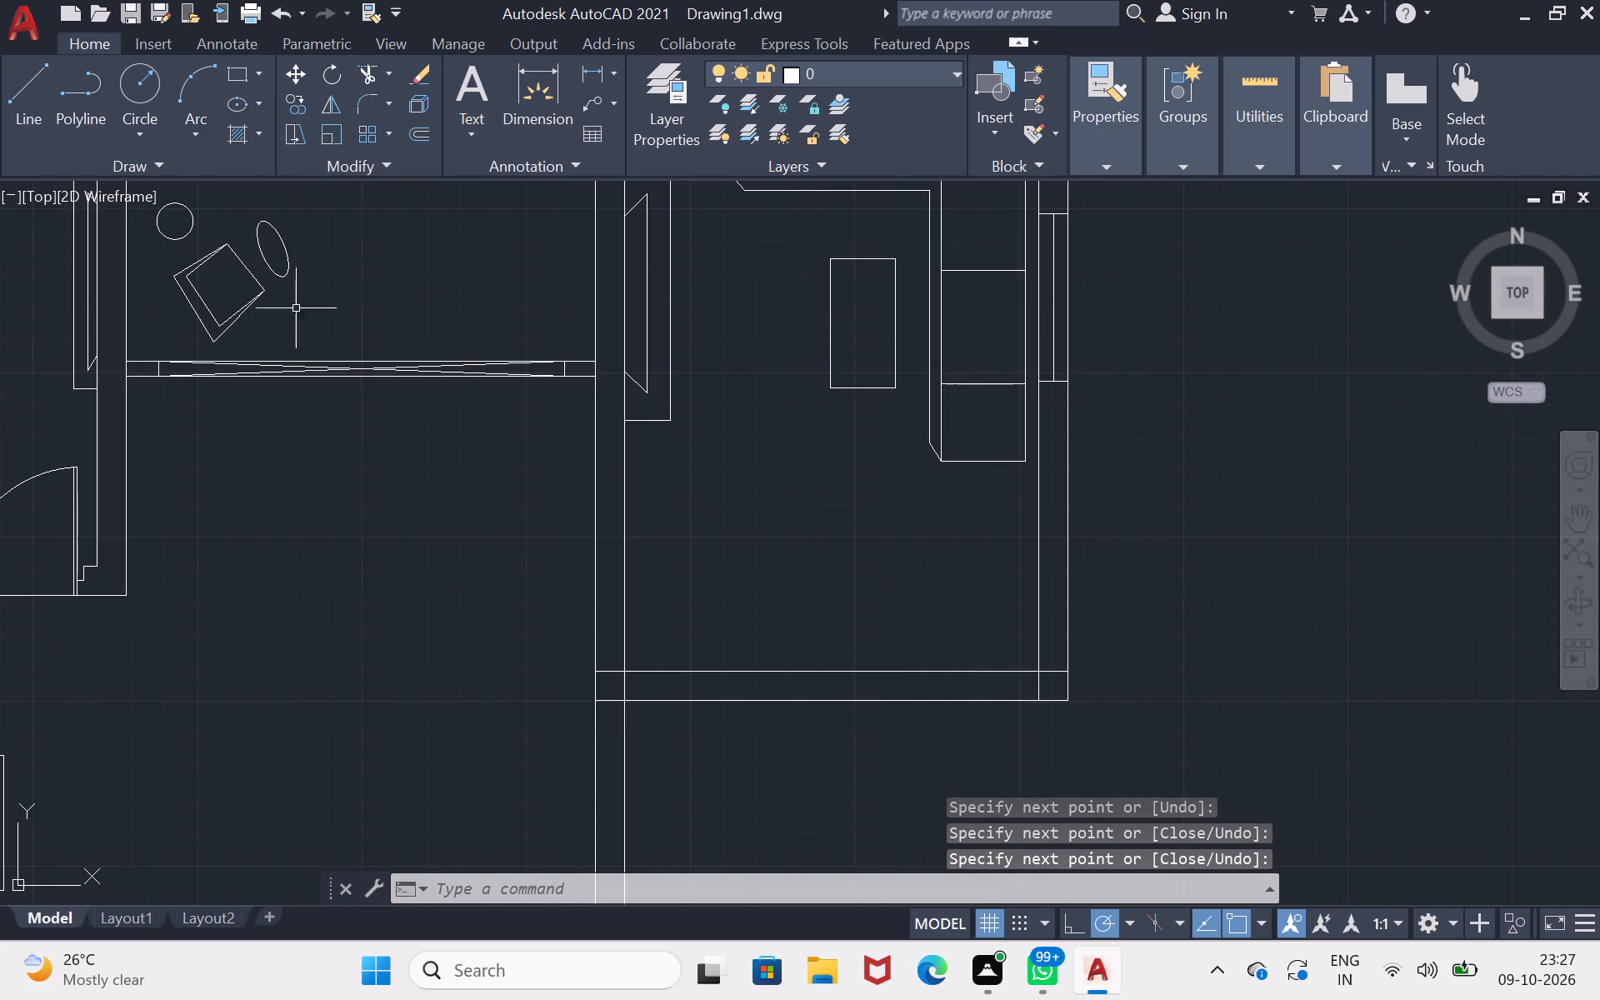
pyautogui.click(24, 94)
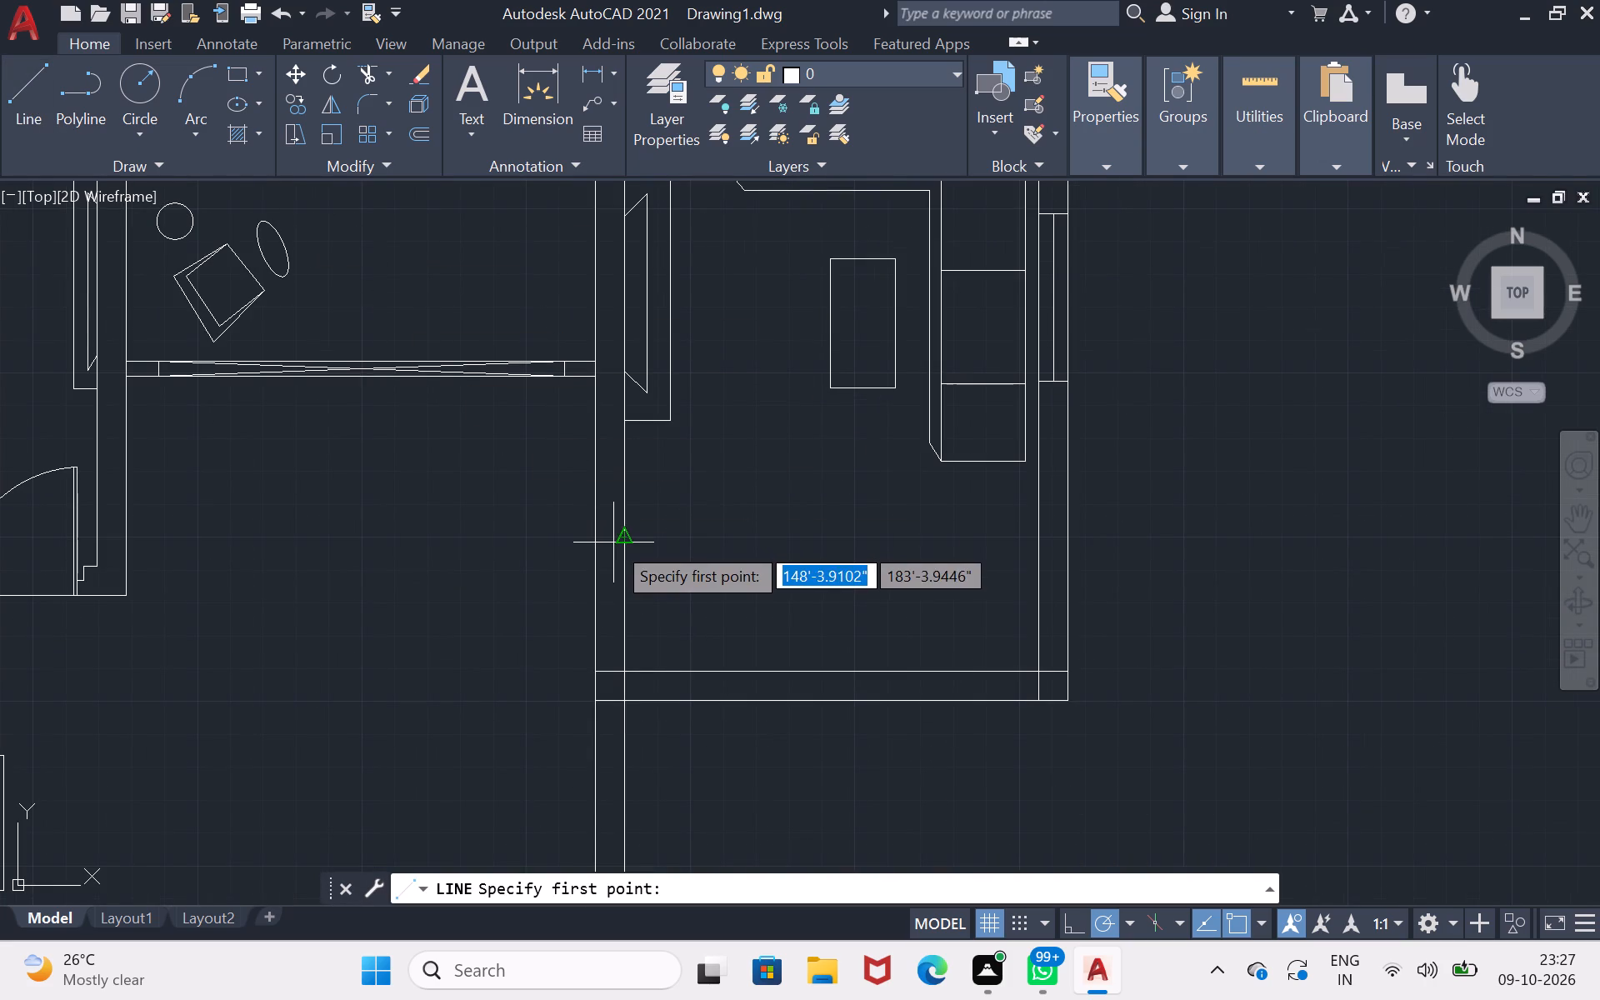
pyautogui.click(692, 700)
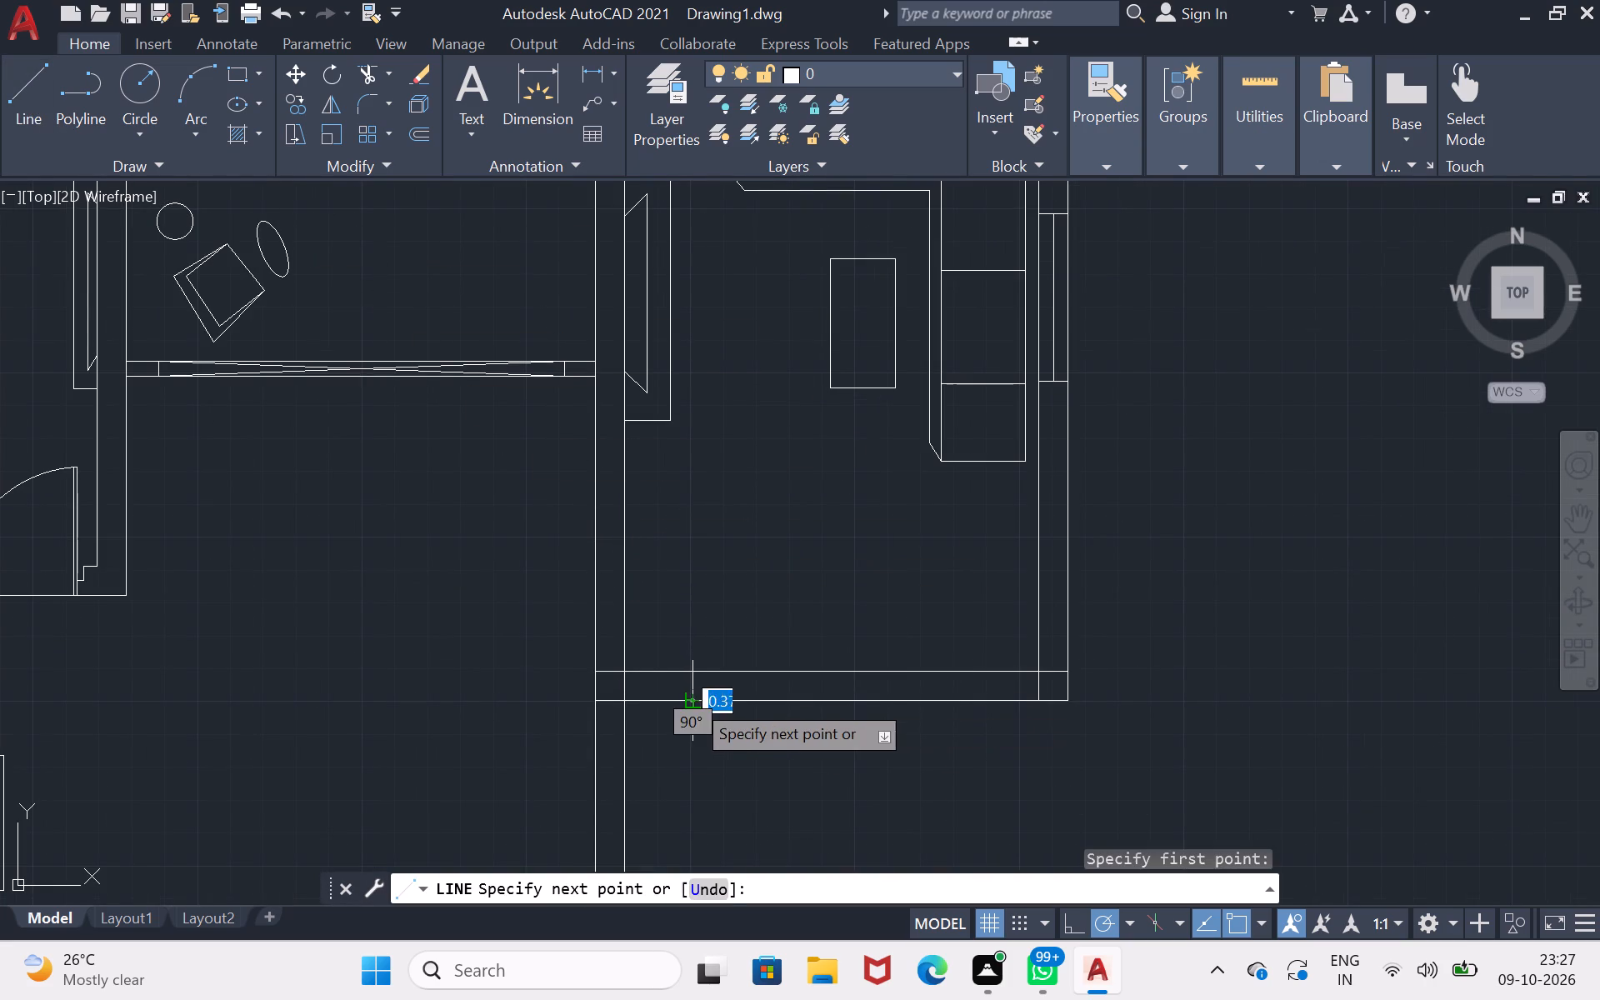
pyautogui.click(693, 670)
pyautogui.click(691, 687)
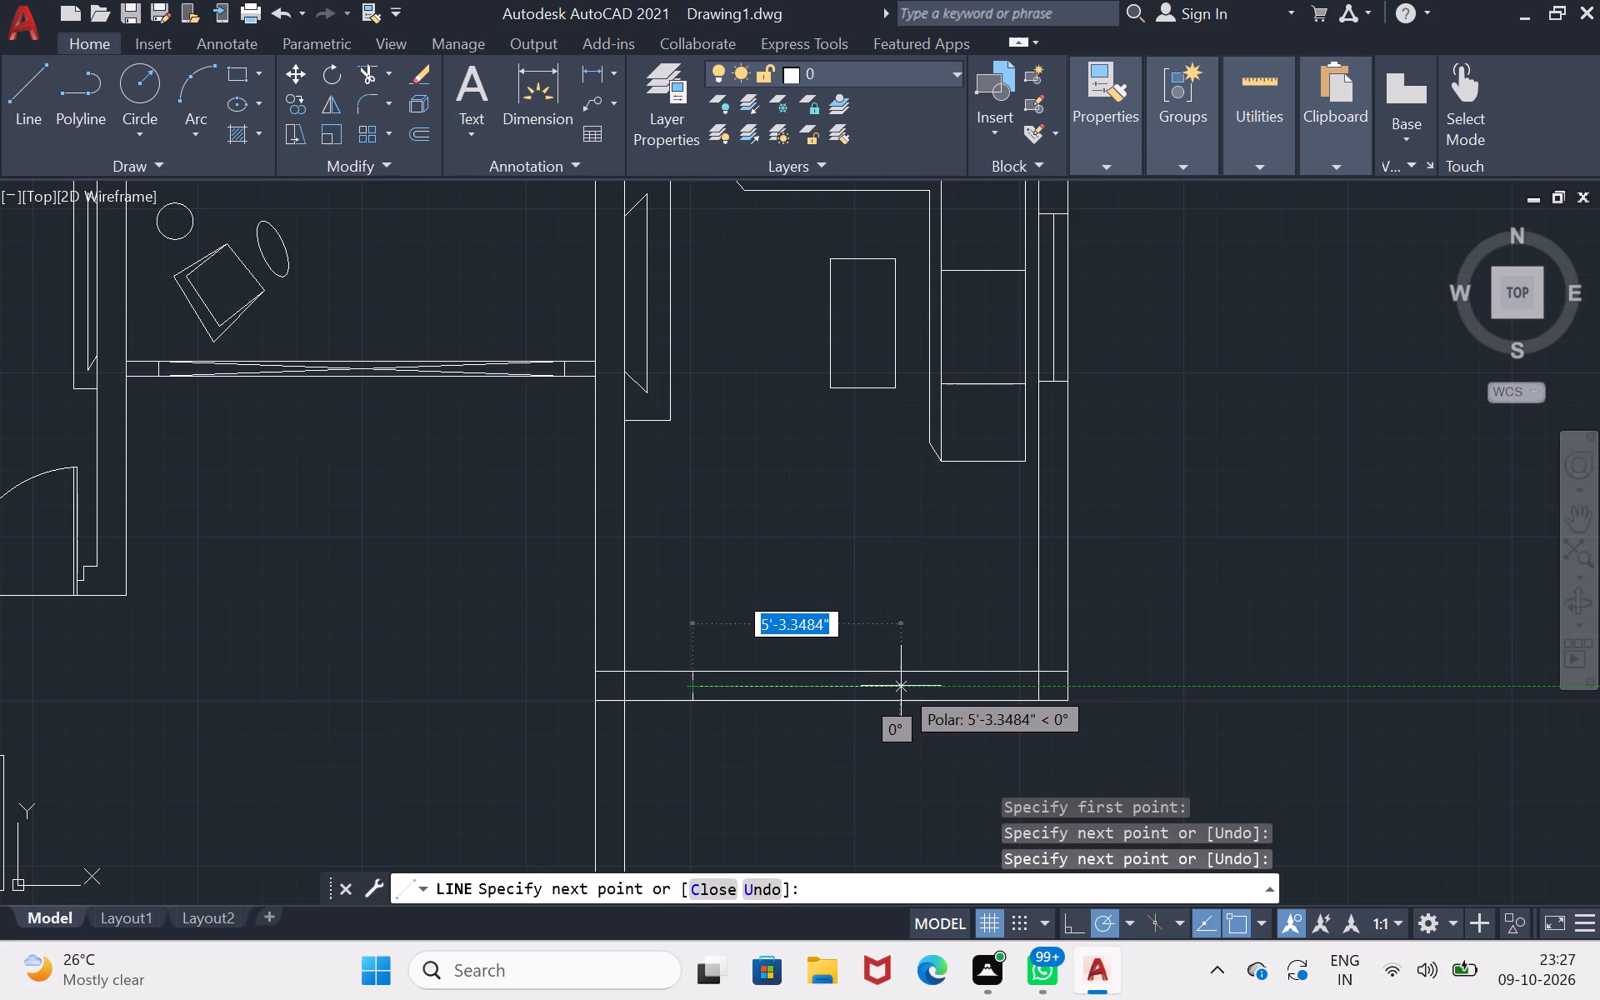
pyautogui.write("4'2")
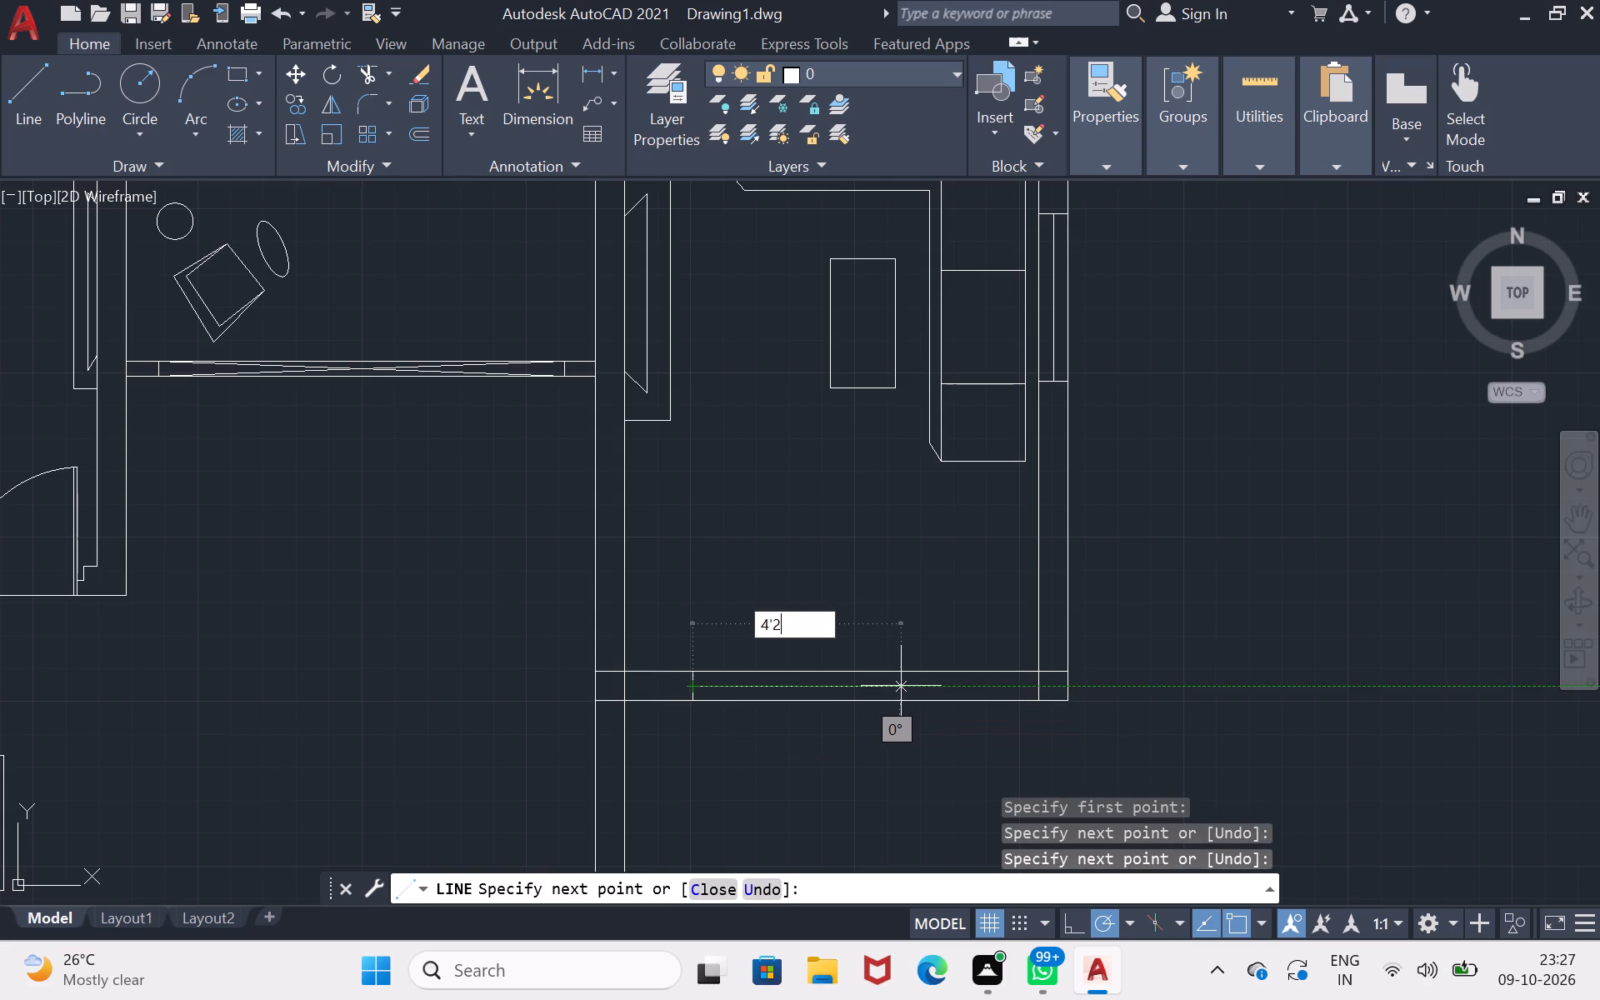
pyautogui.press('BackSpace')
pyautogui.press('3')
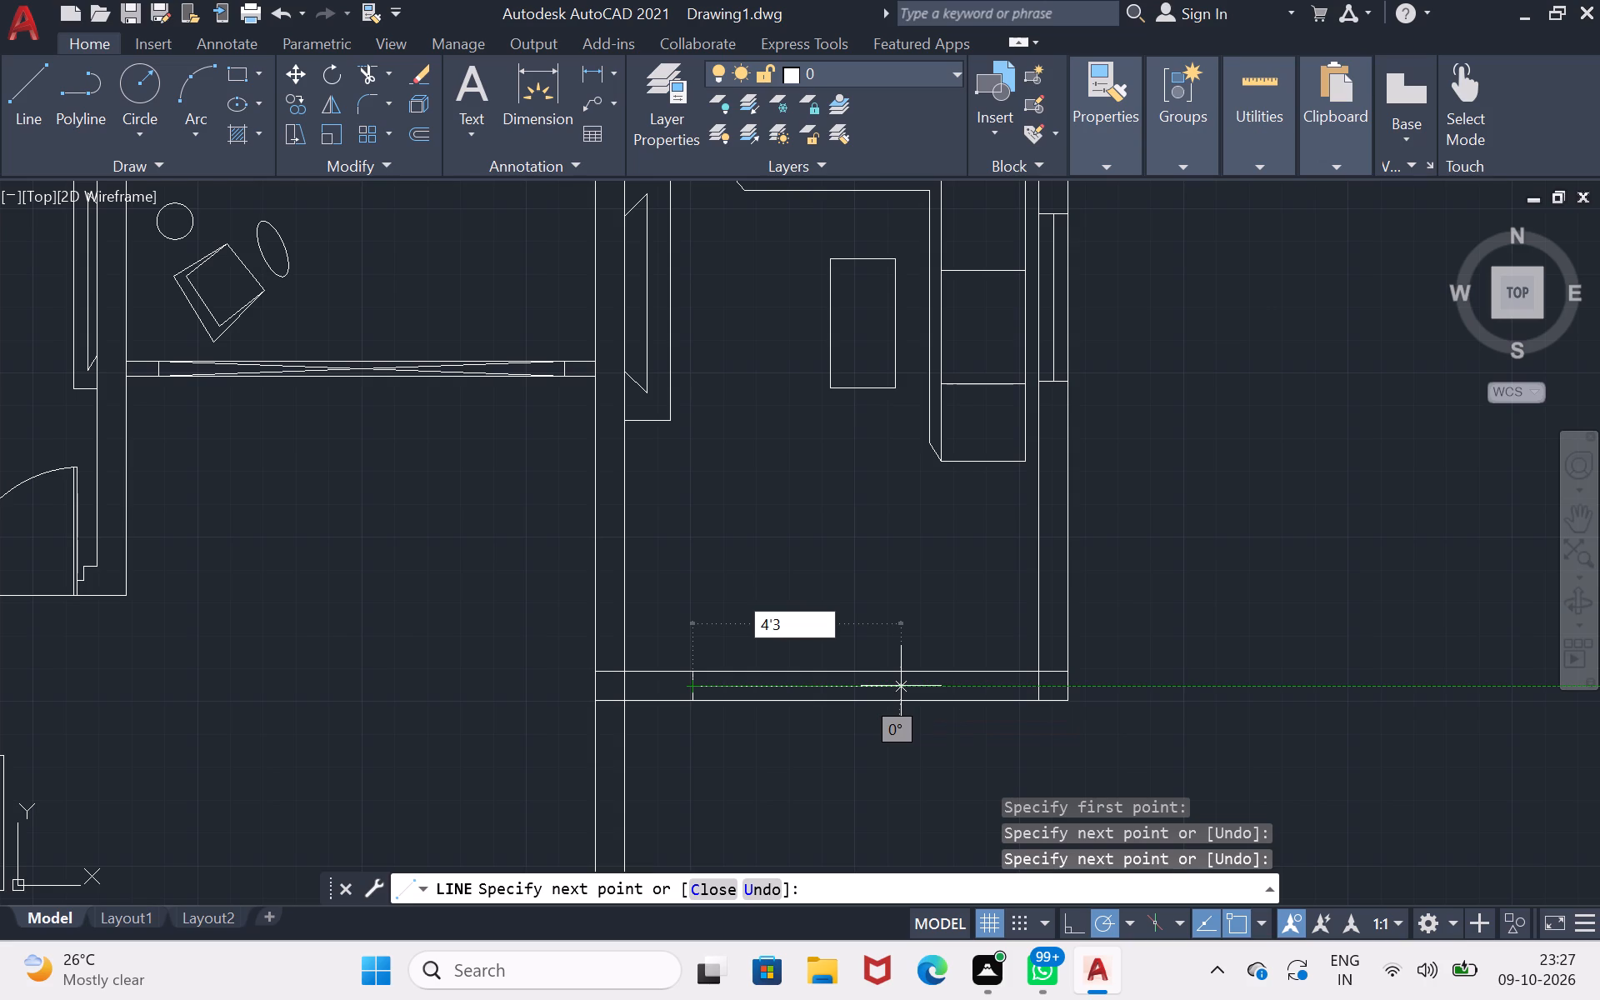
# Draw the window's 4'3" centre line in the bottom wall and close its far end with a vertical line crossing the wall.
pyautogui.hotkey('shift', '"')
pyautogui.press('Return')
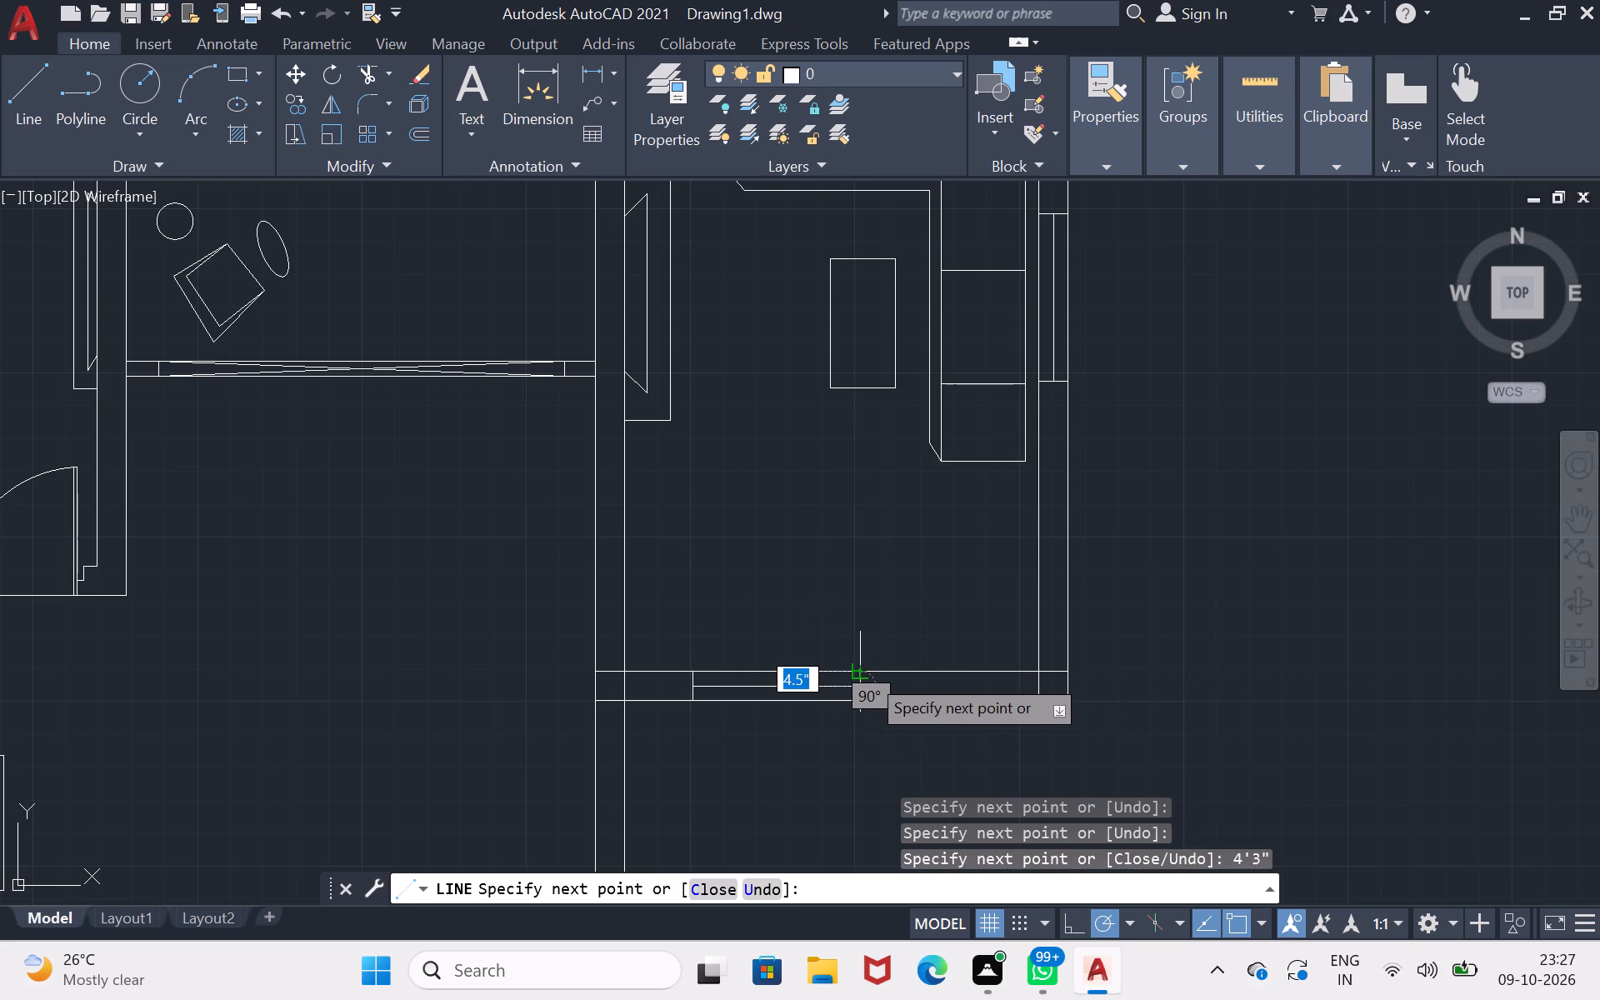
pyautogui.click(867, 673)
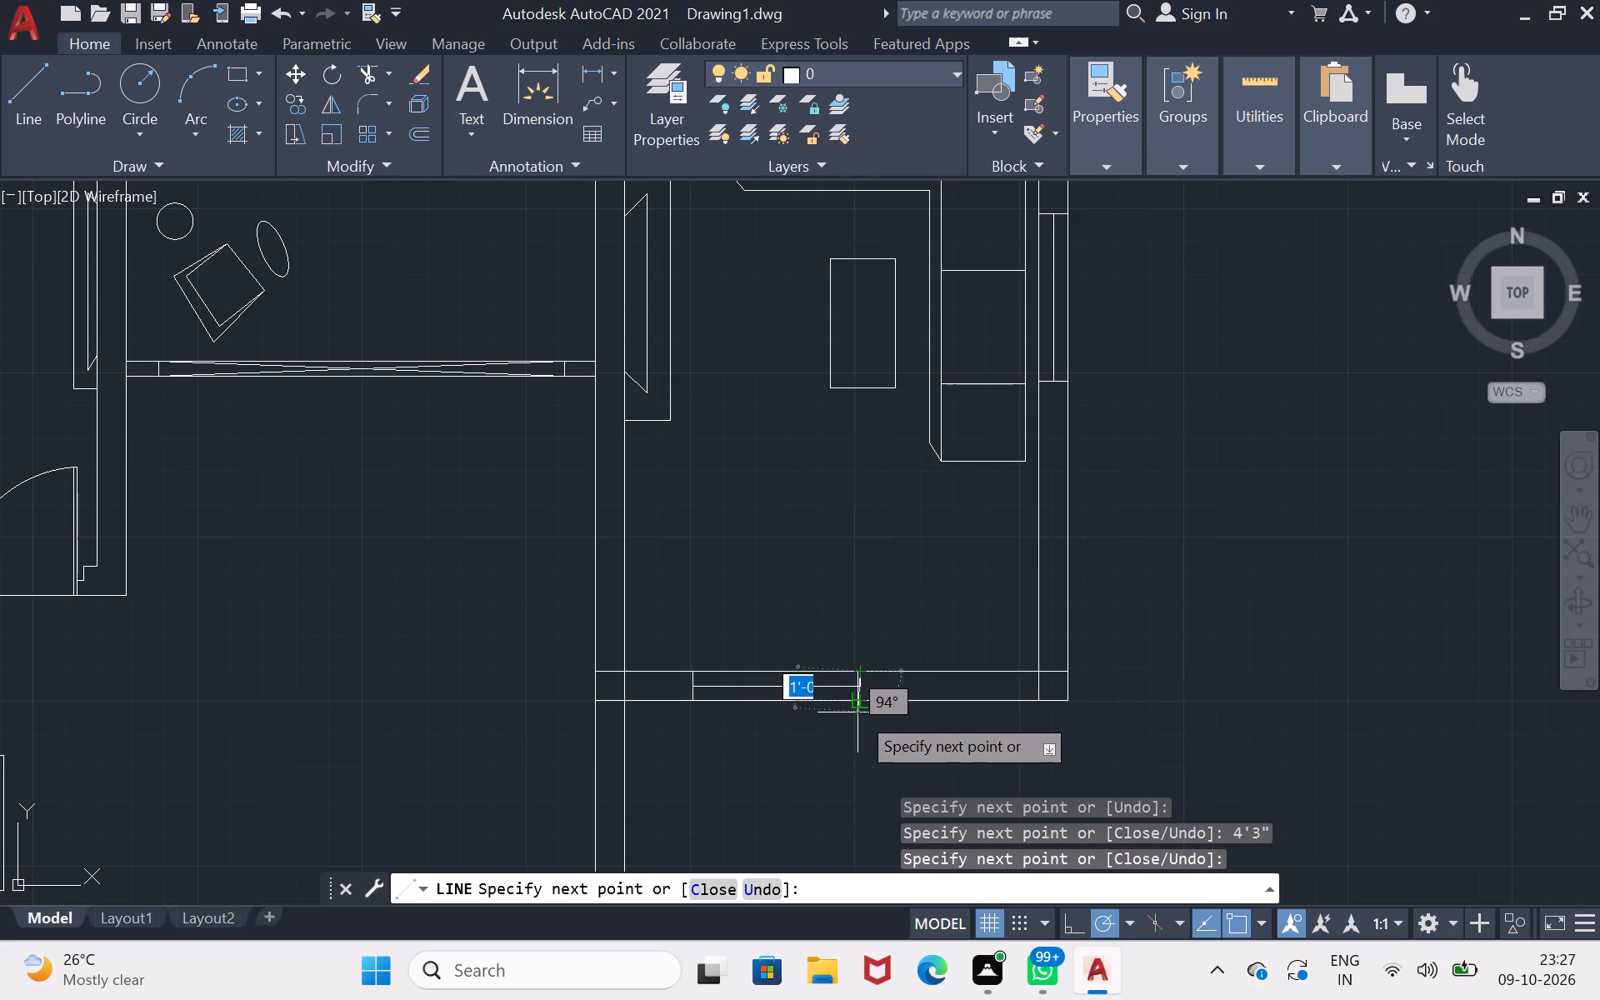
pyautogui.scroll(2, 853, 728)
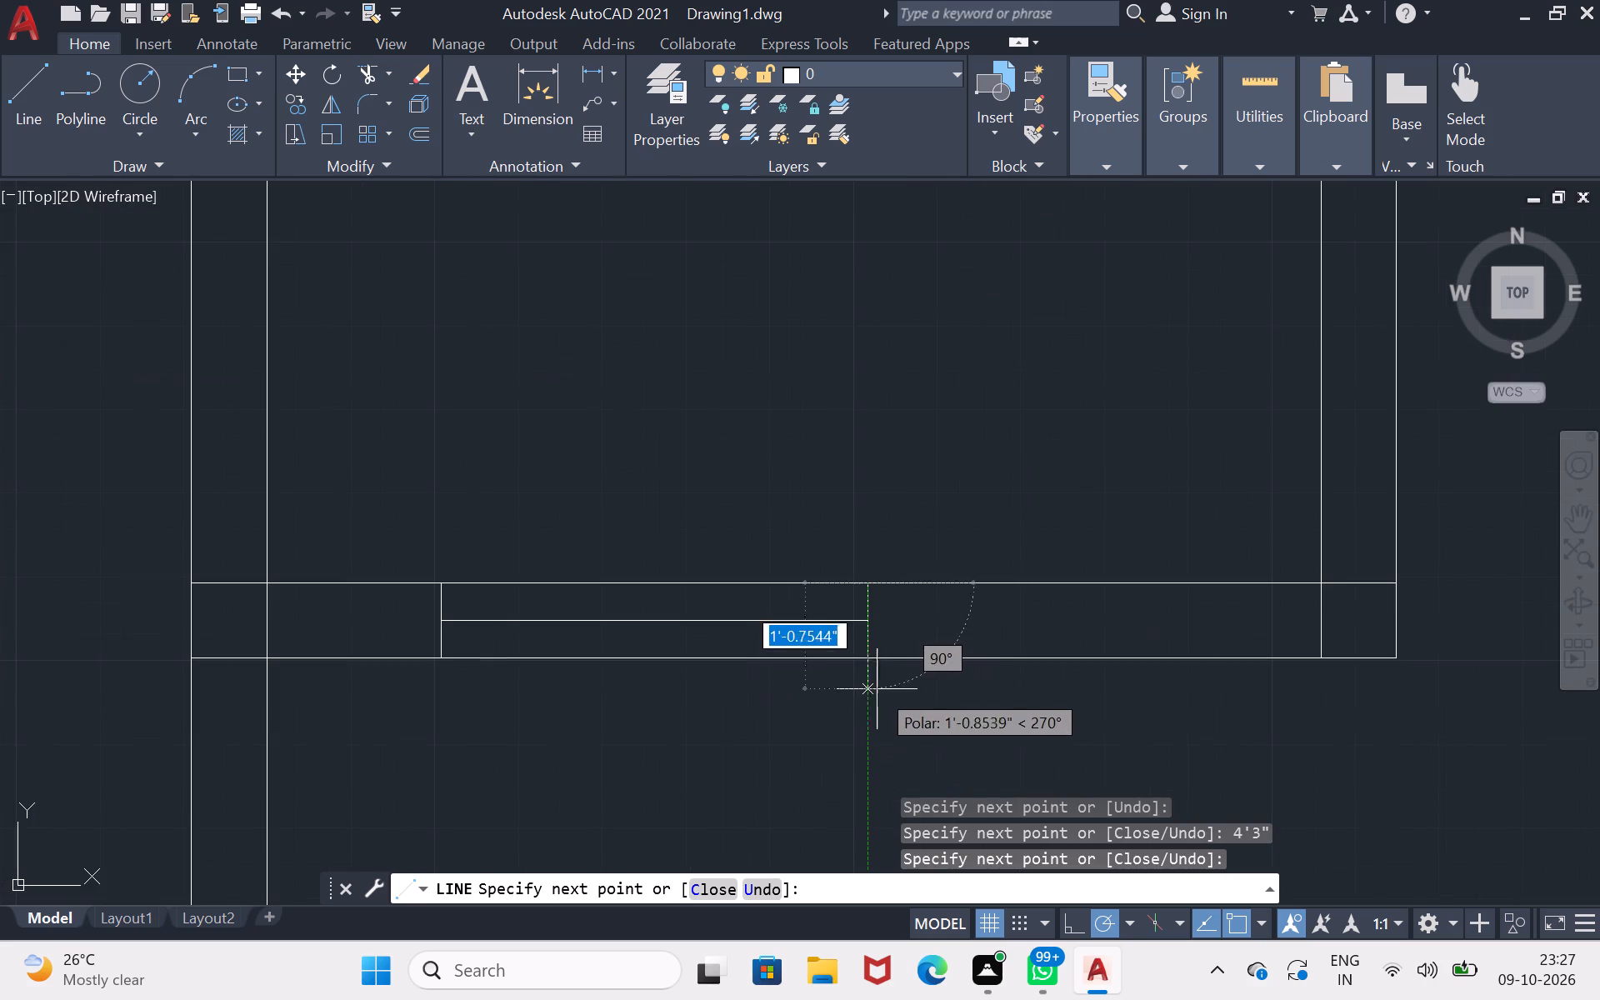
pyautogui.click(867, 676)
pyautogui.press('Return')
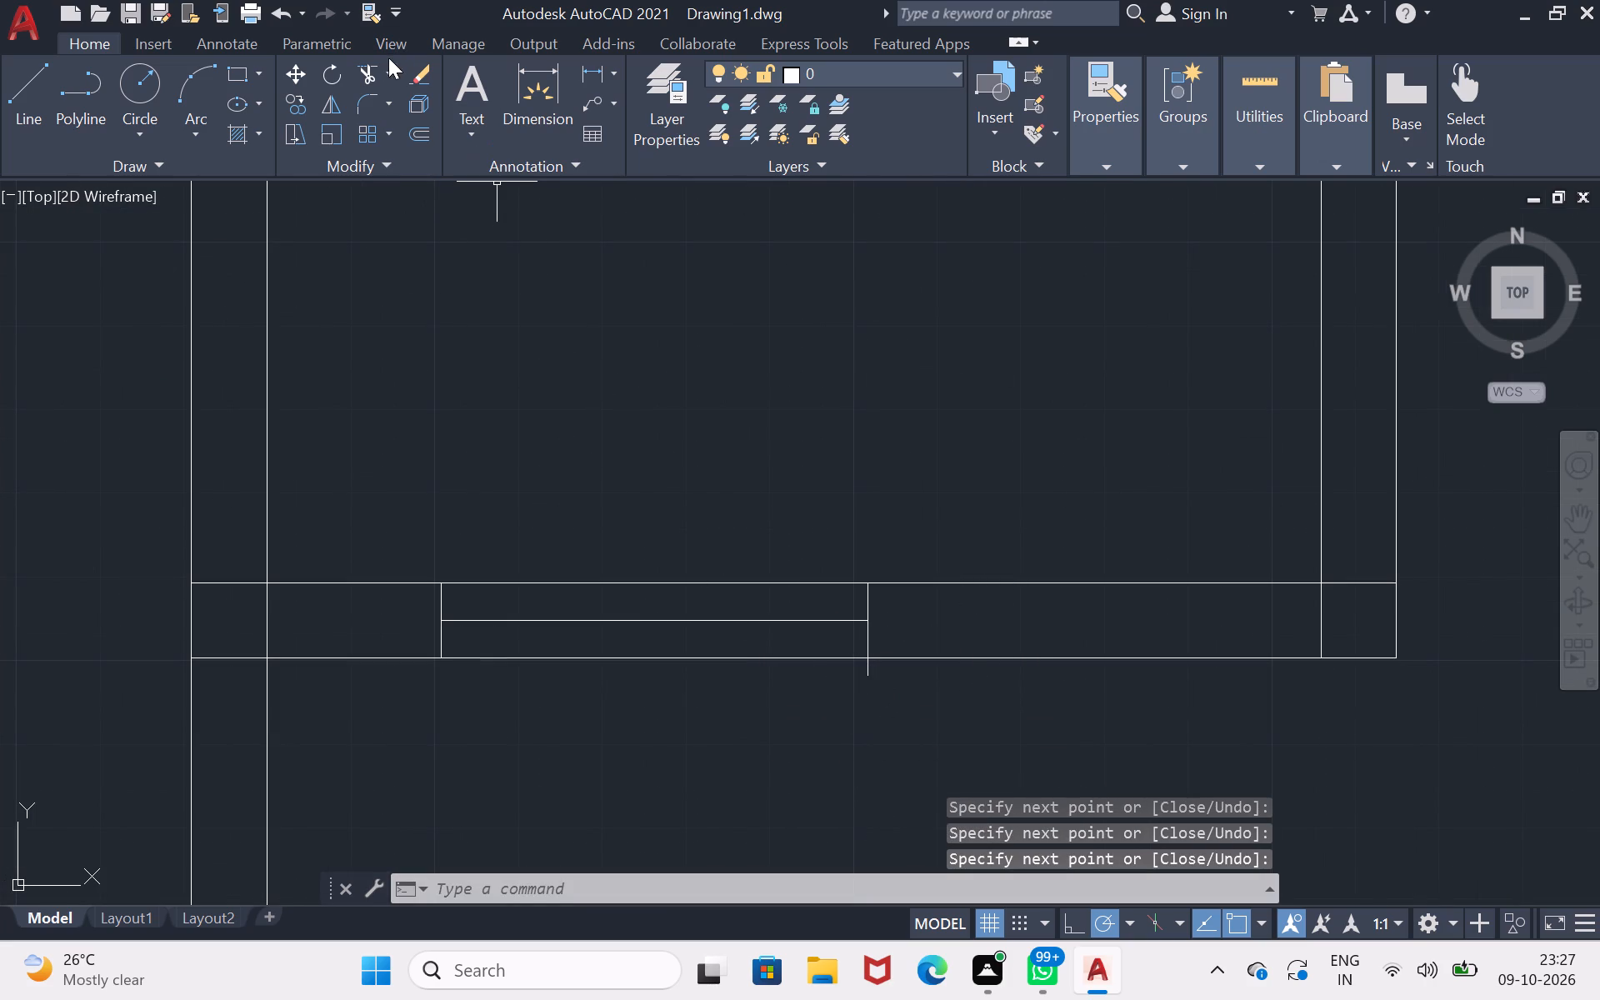
# Trim the window end line's overhang below the wall and the inner wall lines crossing the room's two bottom corners.
pyautogui.click(372, 73)
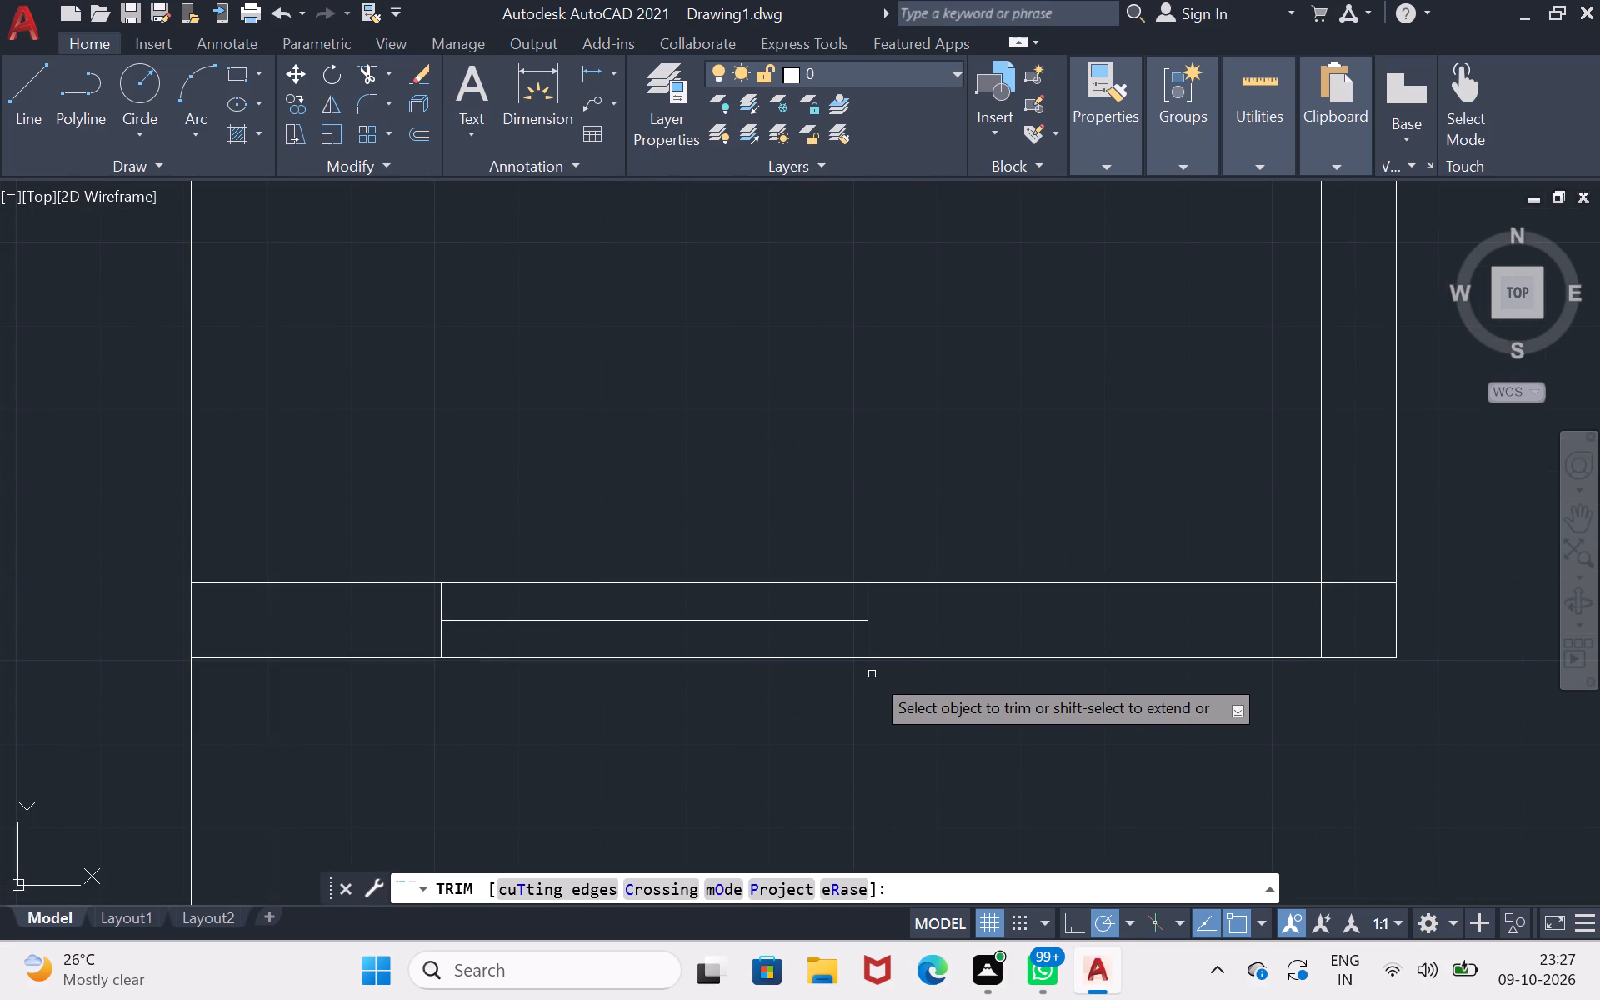
pyautogui.click(871, 671)
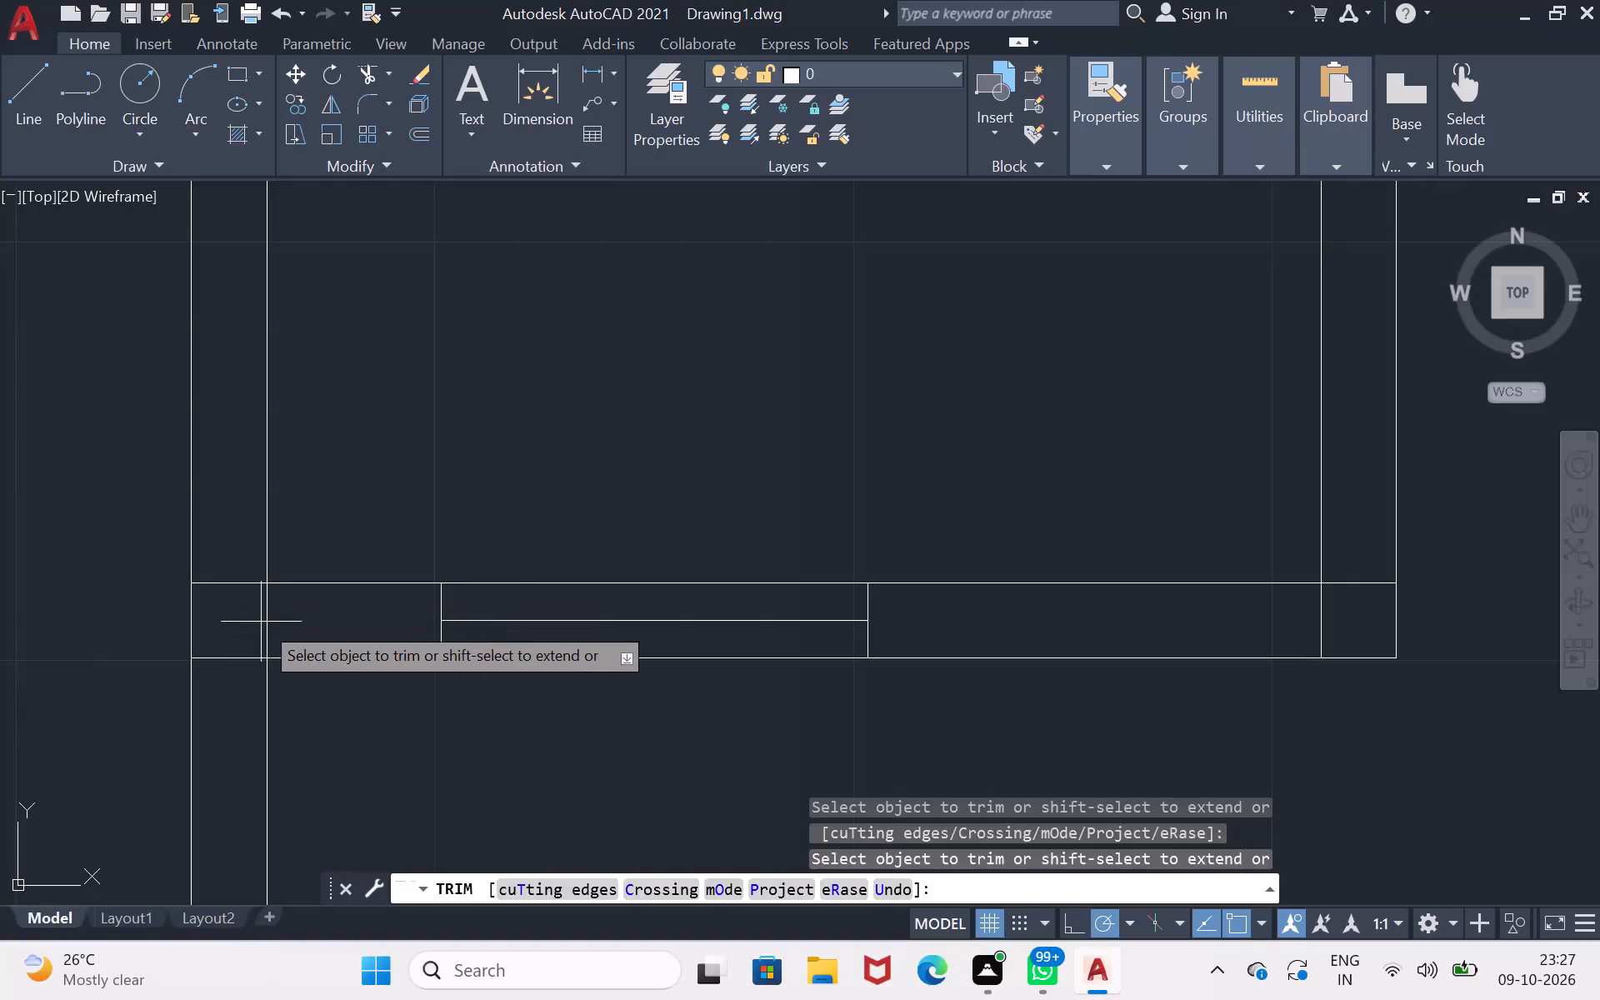
pyautogui.click(261, 622)
pyautogui.moveTo(262, 622); pyautogui.dragTo(279, 622)
pyautogui.moveTo(287, 612); pyautogui.dragTo(252, 604)
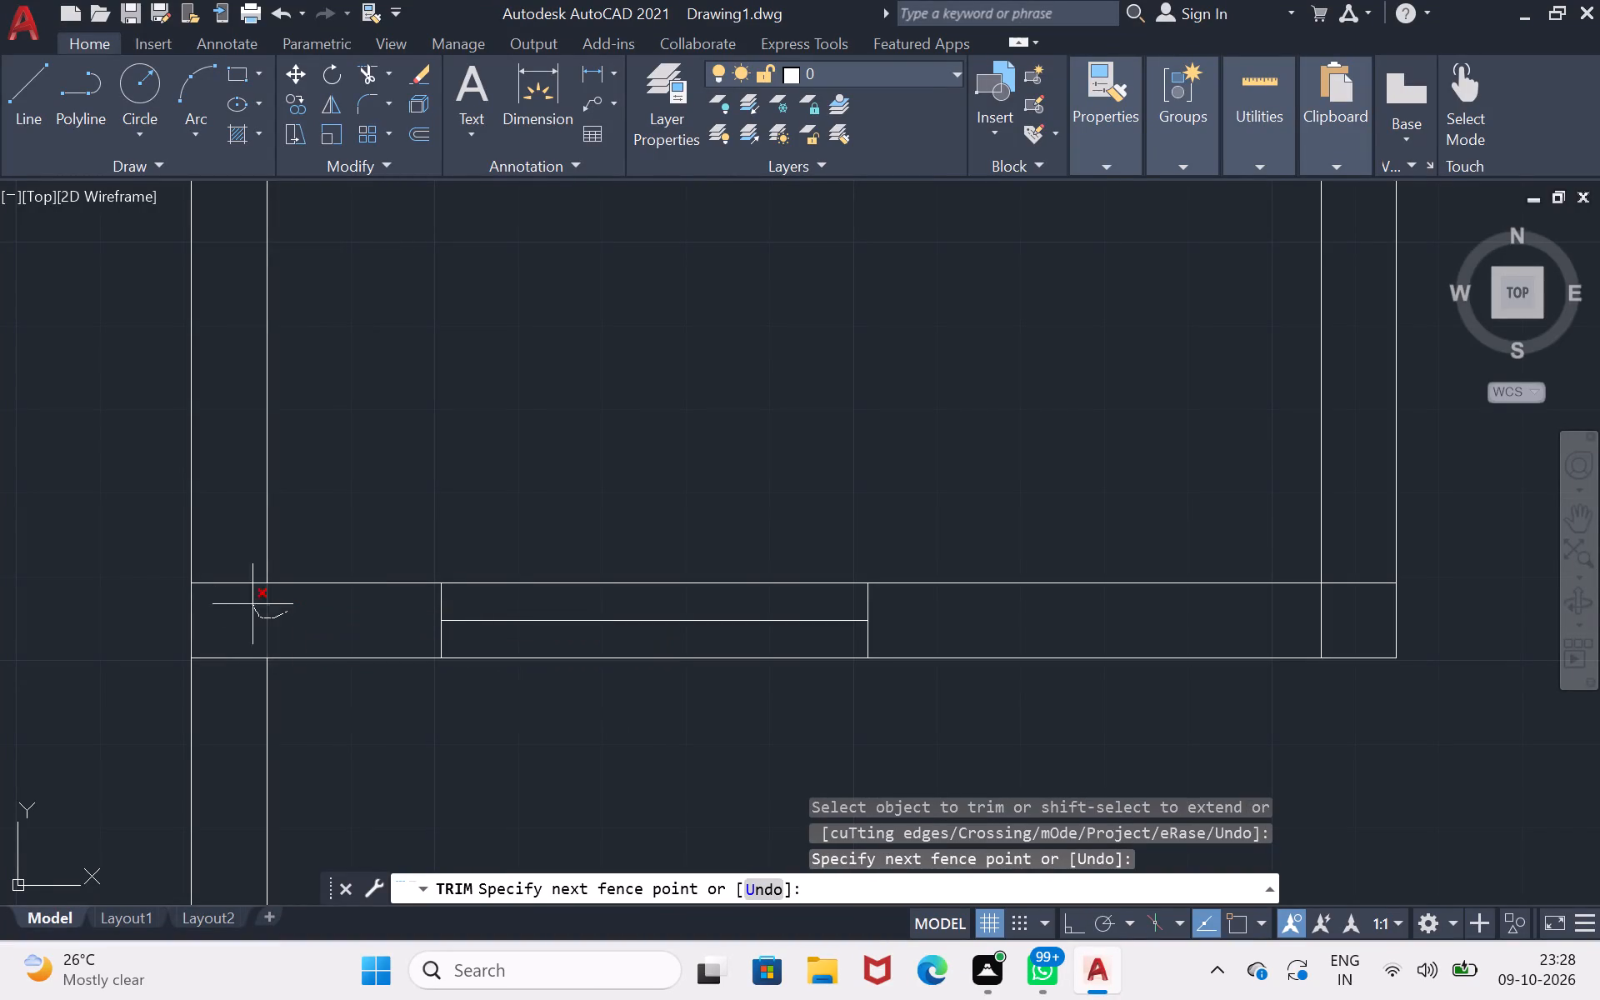
pyautogui.moveTo(252, 604); pyautogui.dragTo(237, 558)
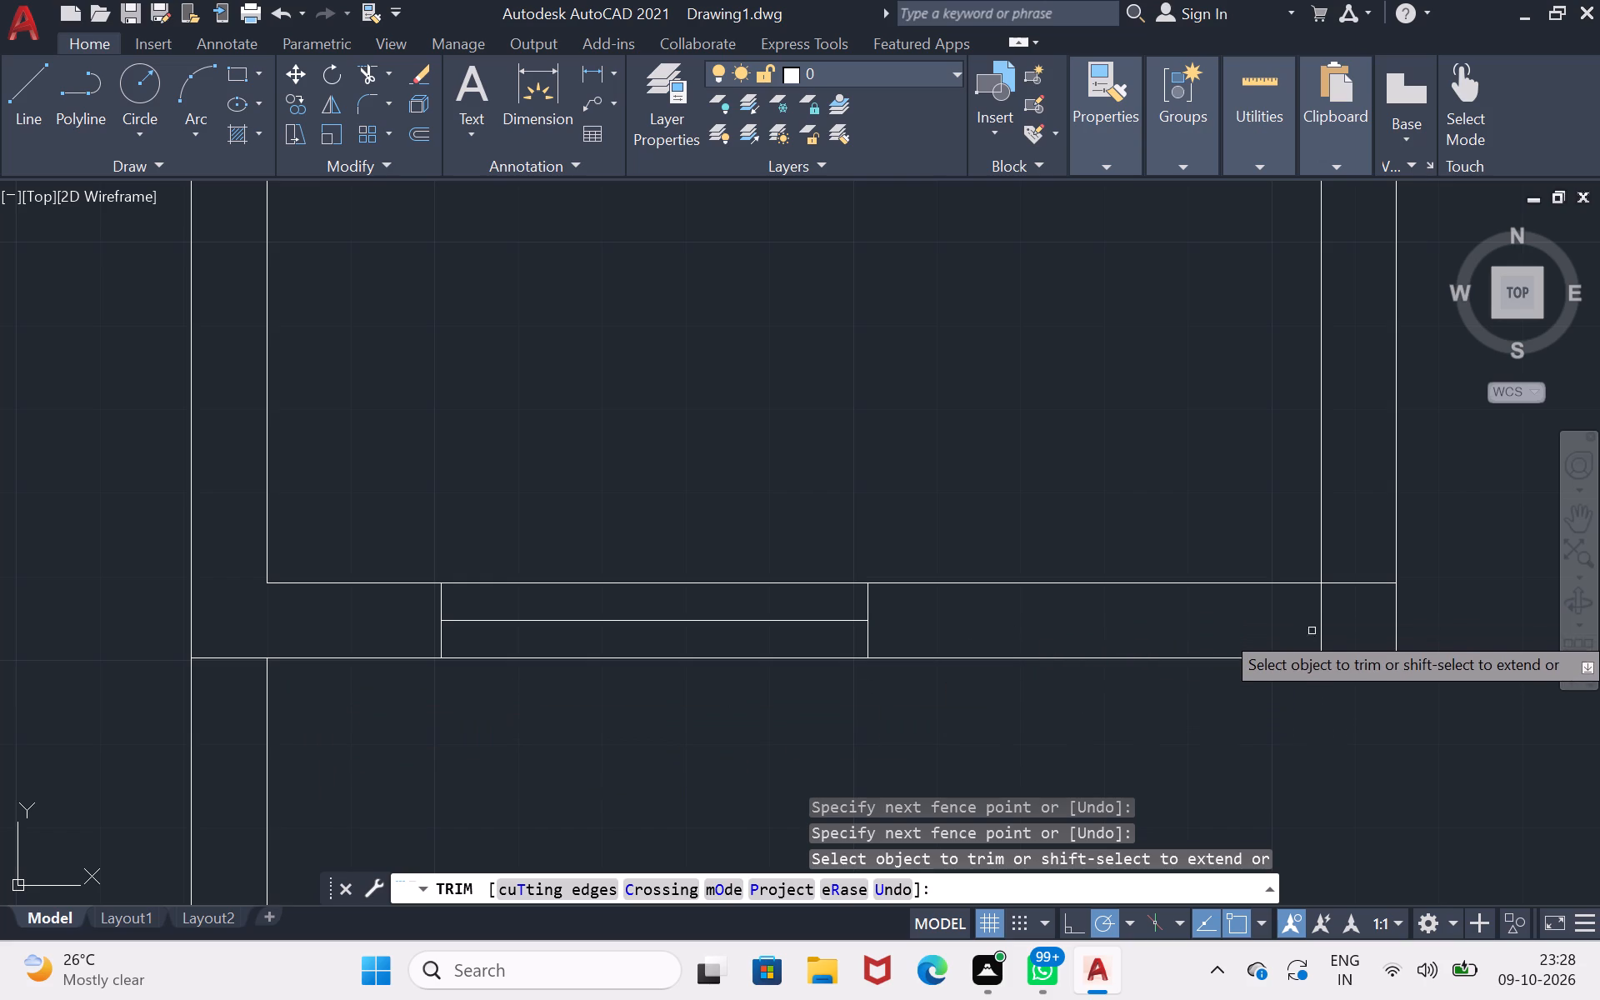
pyautogui.moveTo(1372, 565); pyautogui.dragTo(1371, 602)
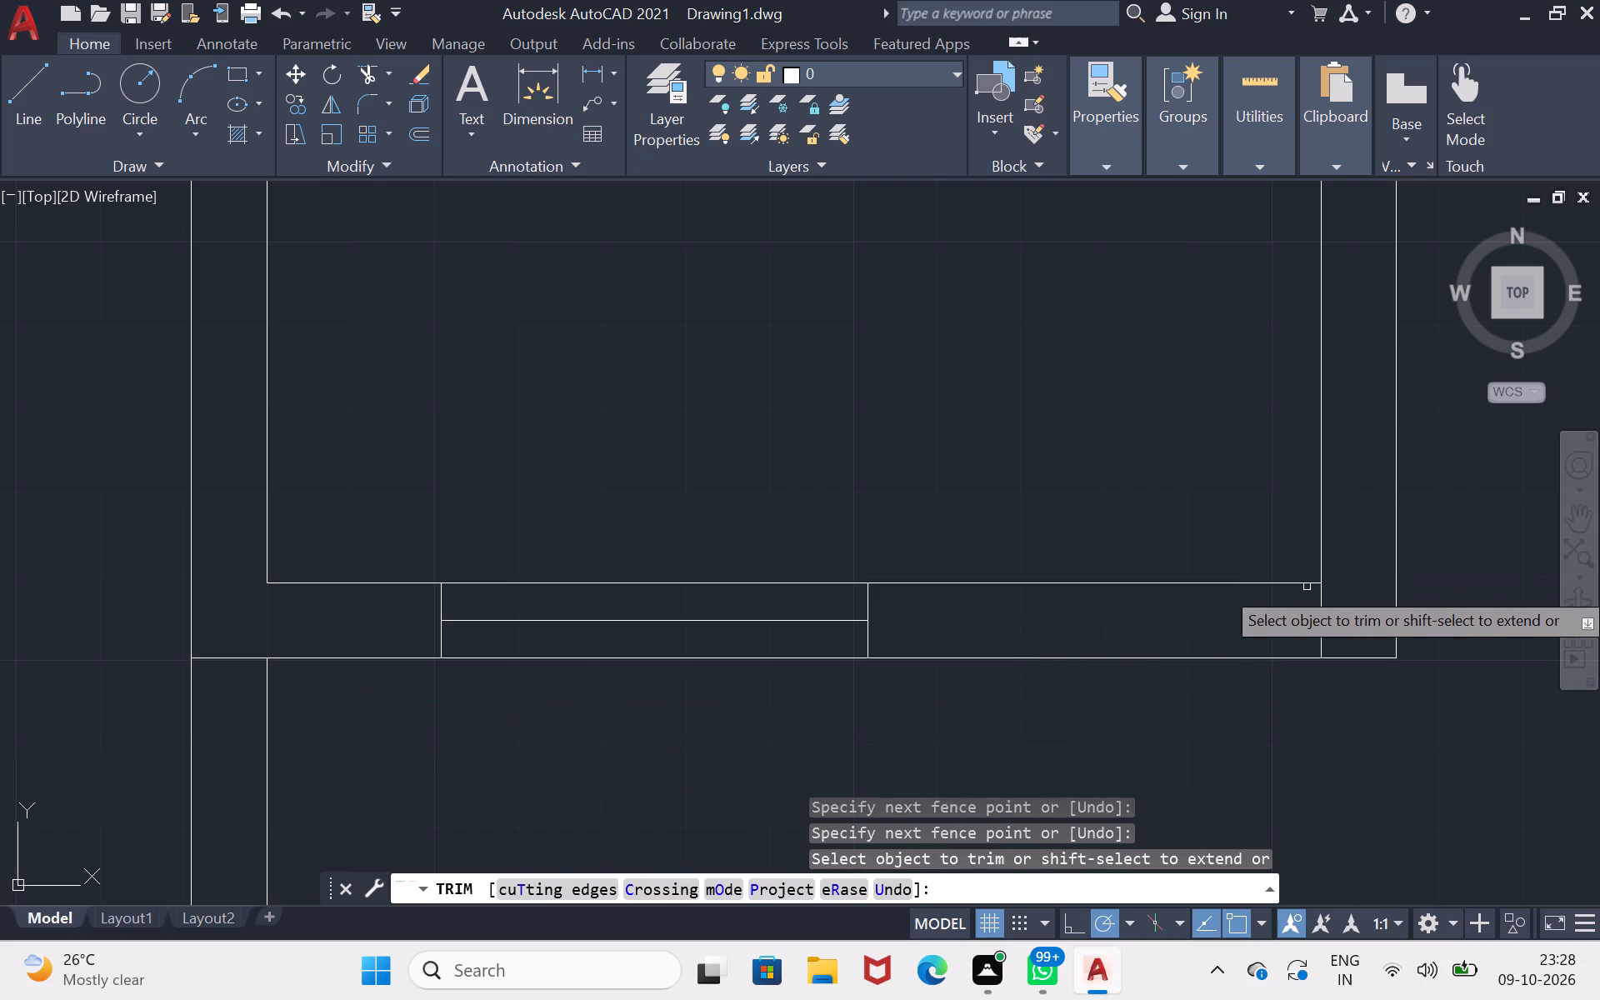
# Draw a door jamb at the room's bottom-right corner, starting 4.5" down the inner wall, 2" wide and reaching the outer wall line.
pyautogui.click(13, 127)
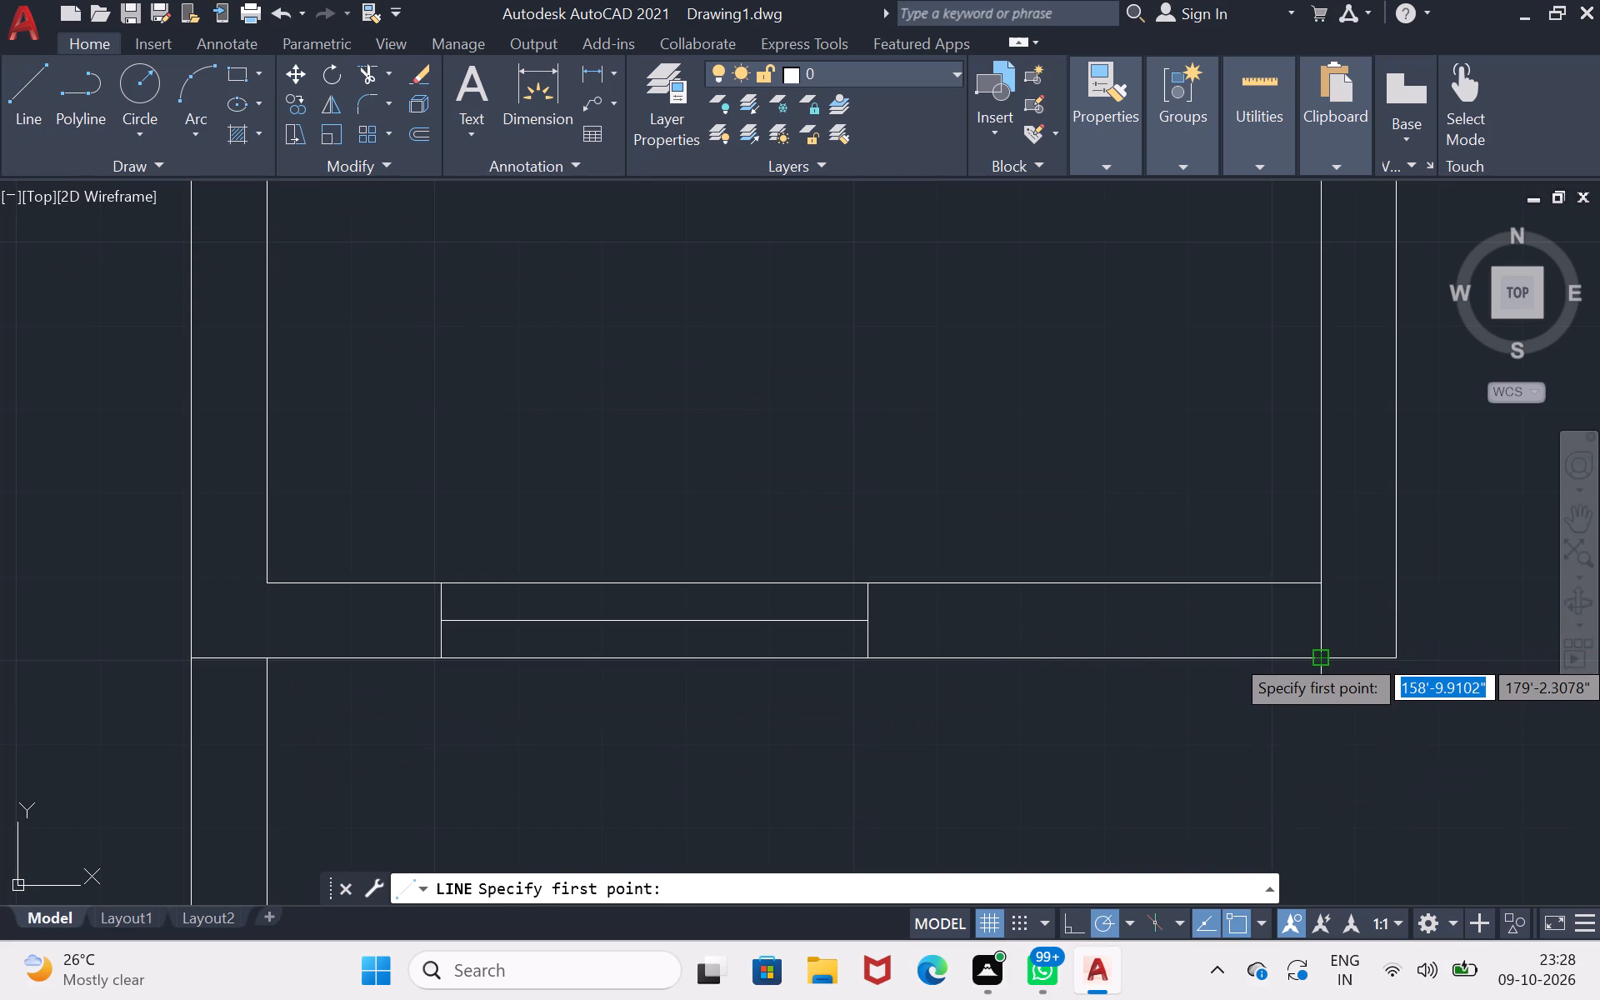
pyautogui.click(1319, 590)
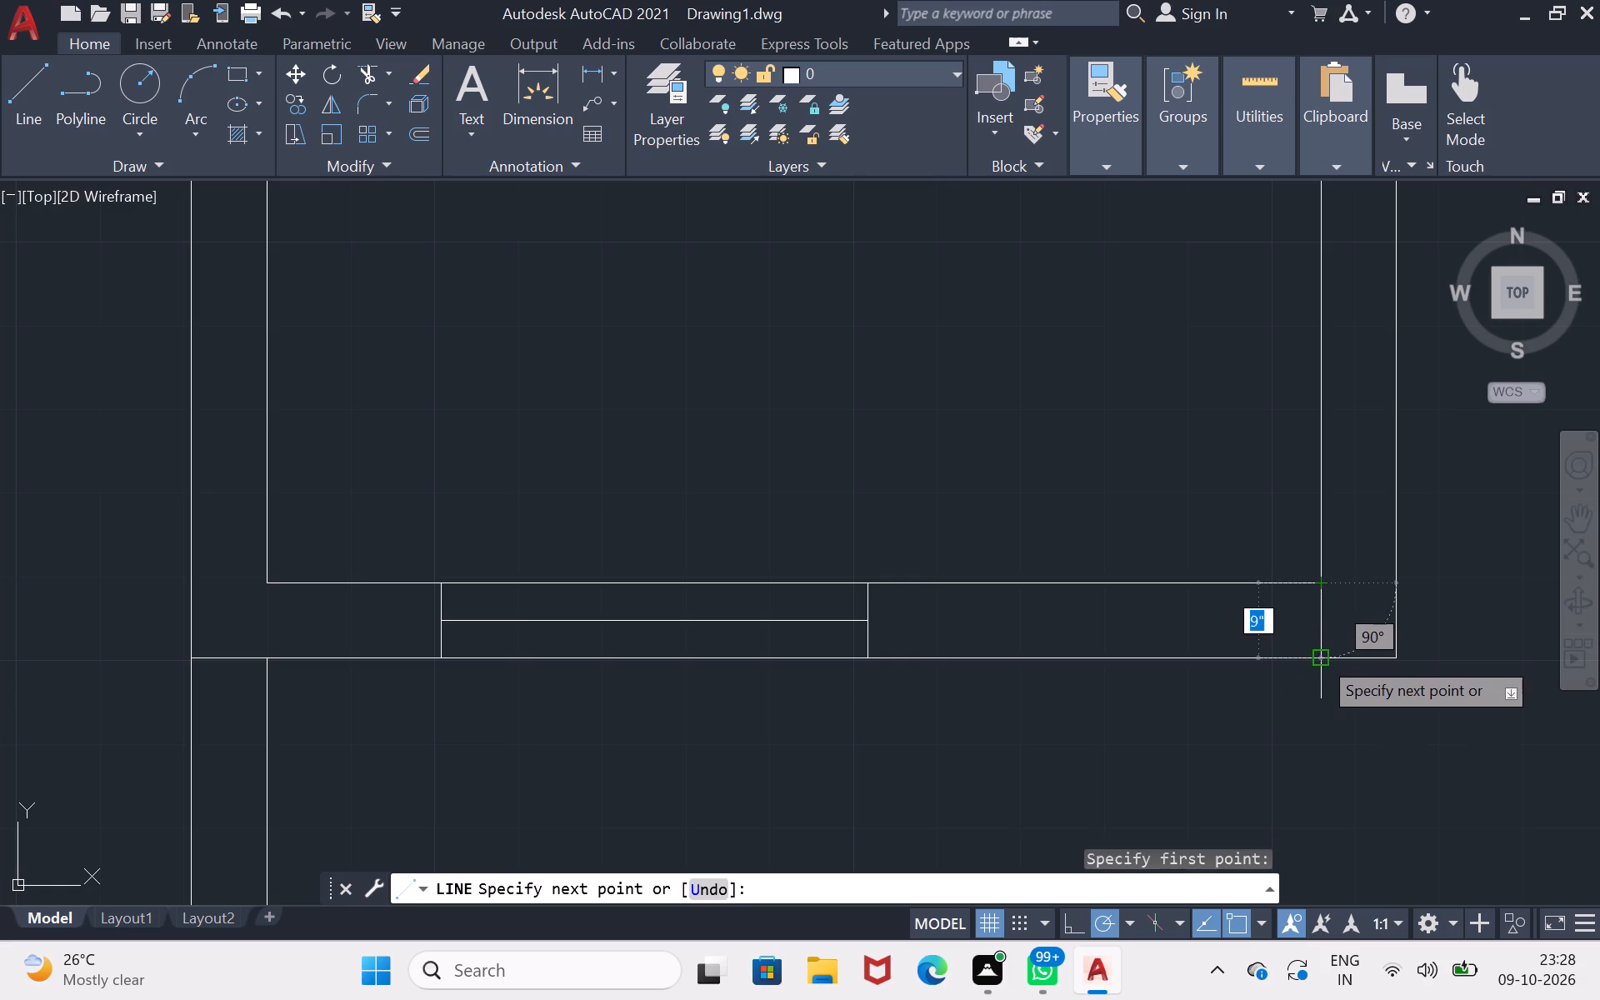
pyautogui.write('4.5')
pyautogui.hotkey('shift', '"')
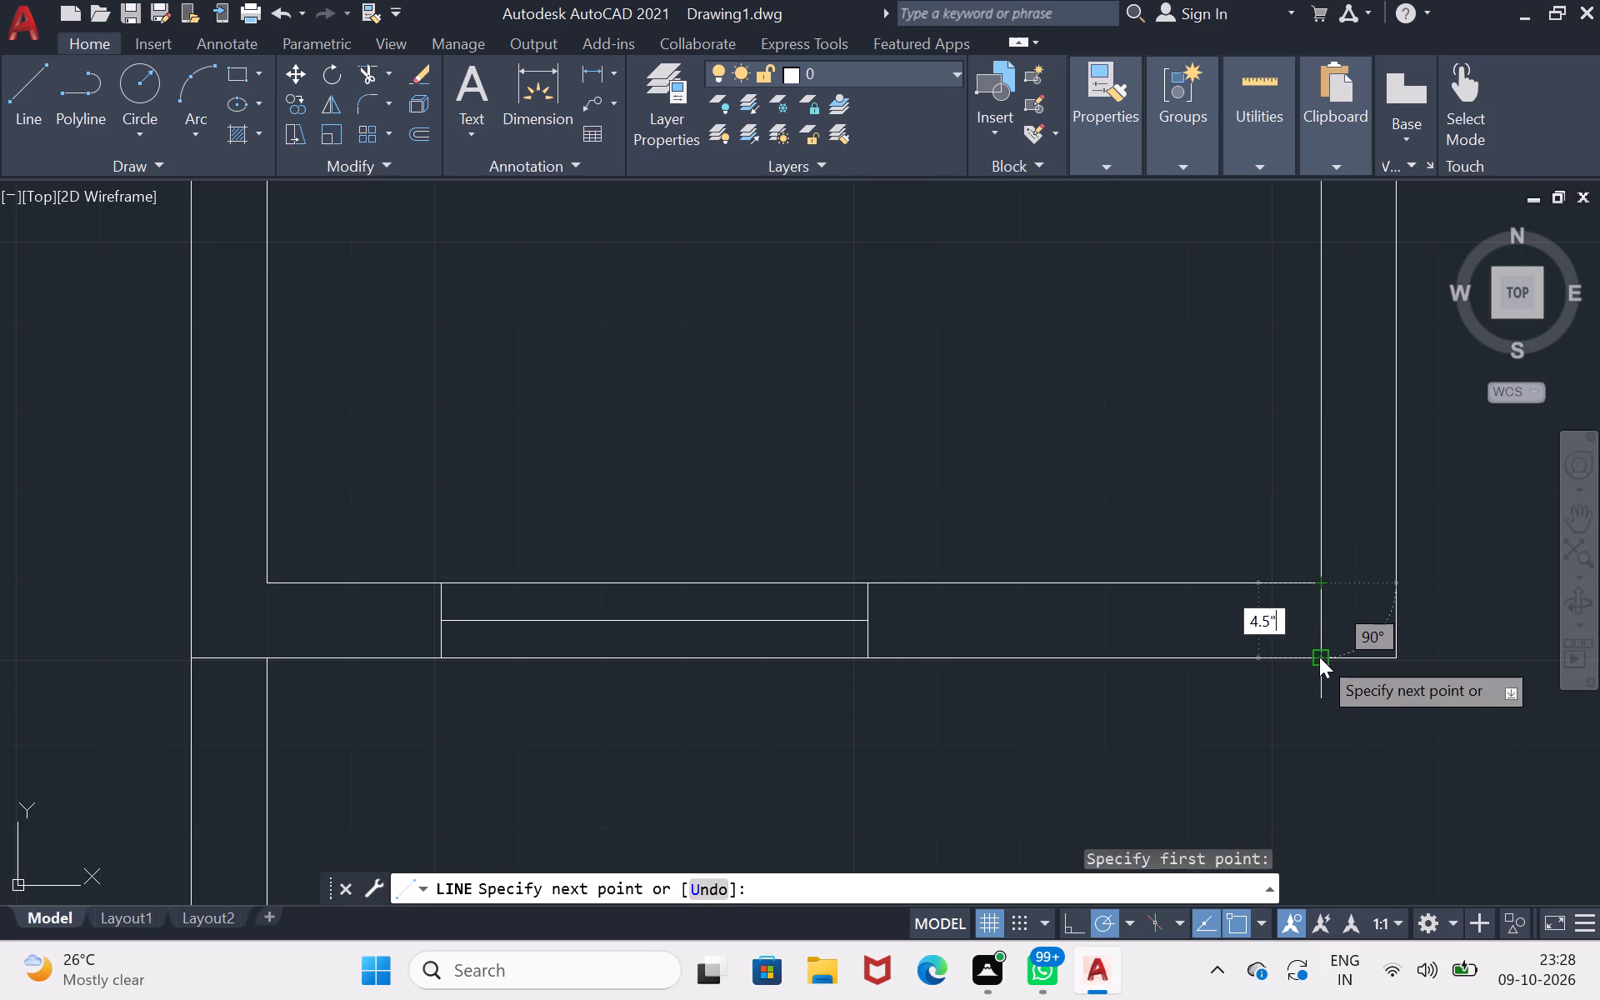
pyautogui.press('Return')
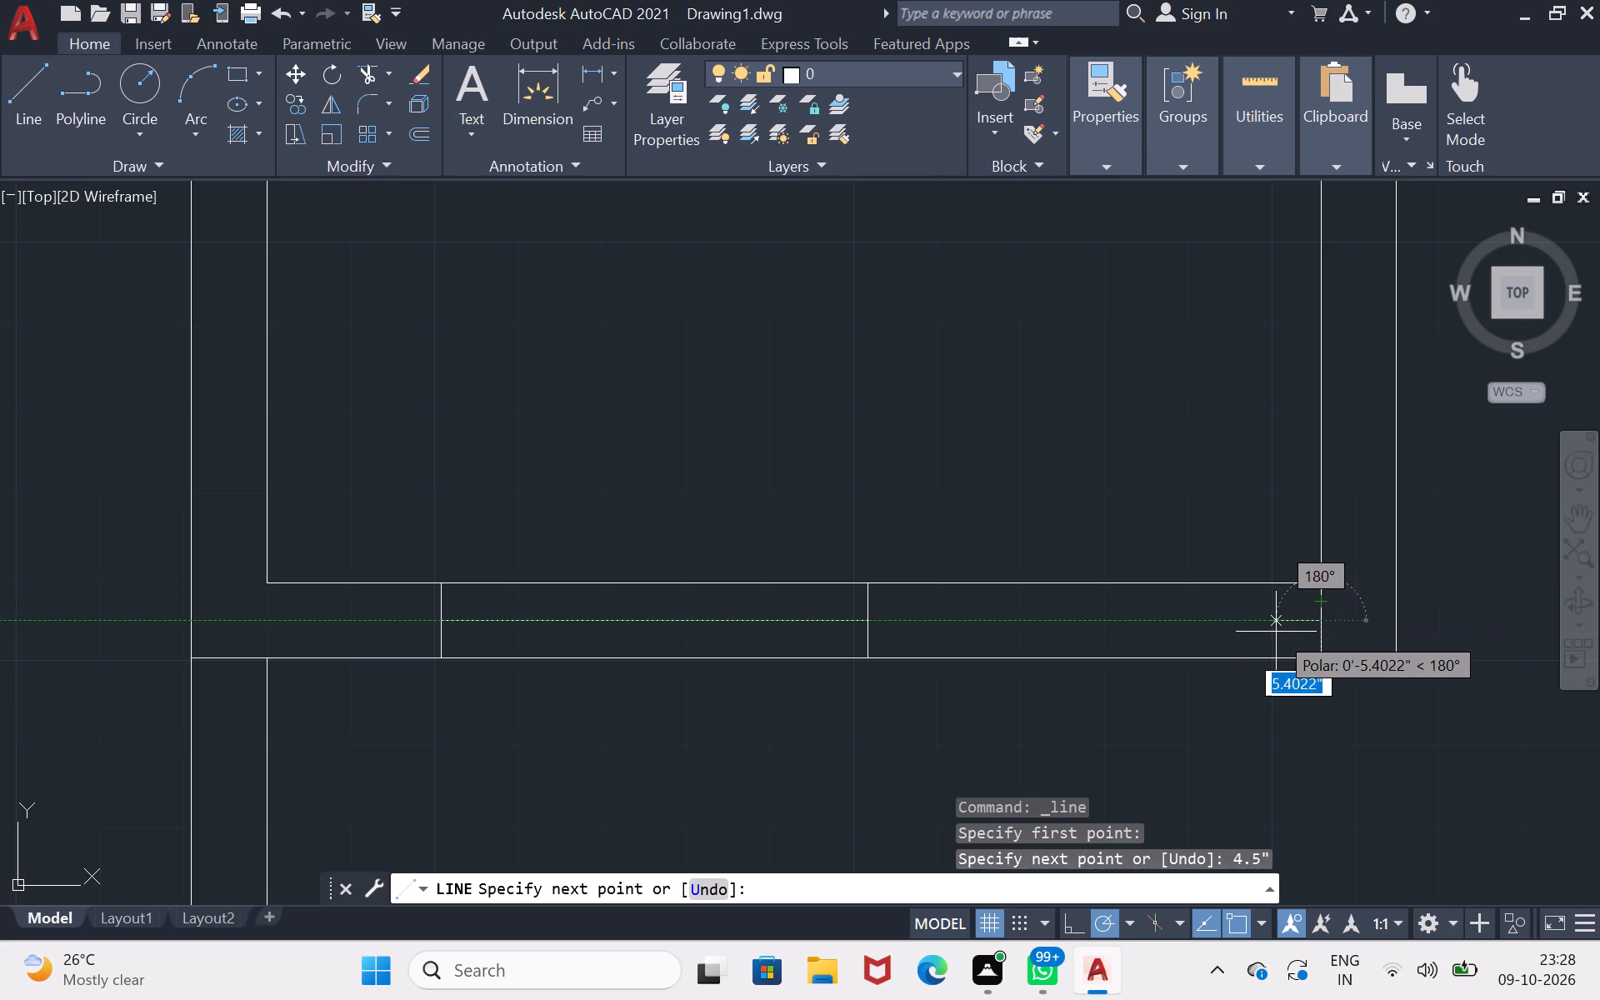
pyautogui.press('2')
pyautogui.hotkey('shift', '"')
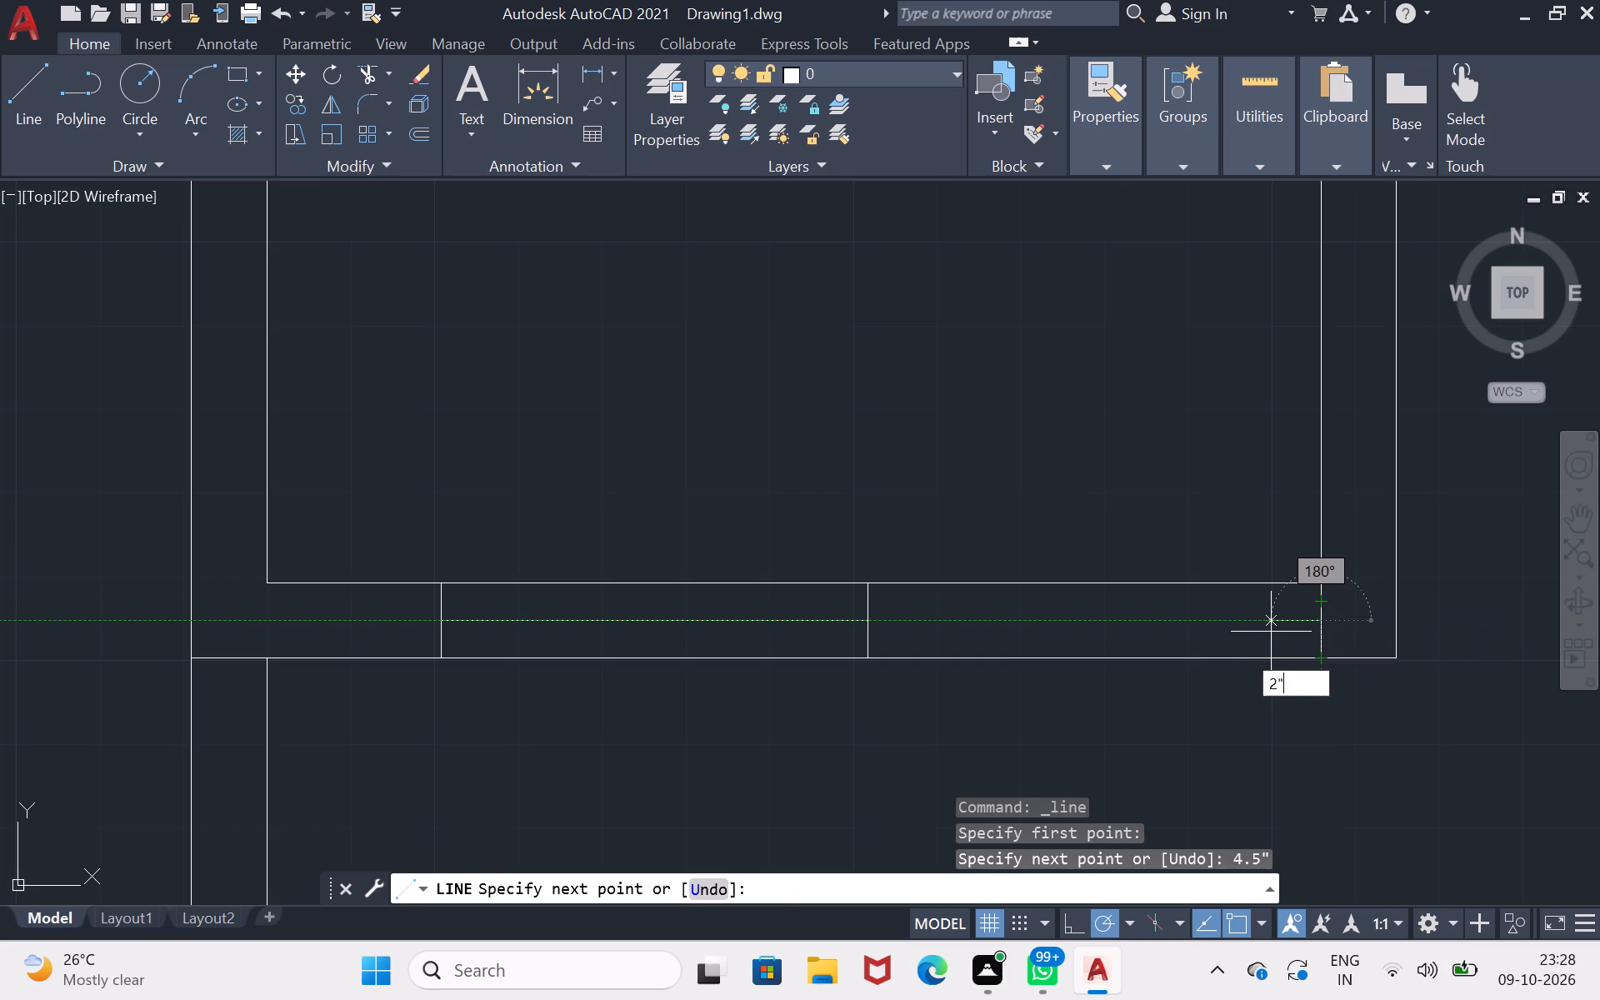
pyautogui.press('Return')
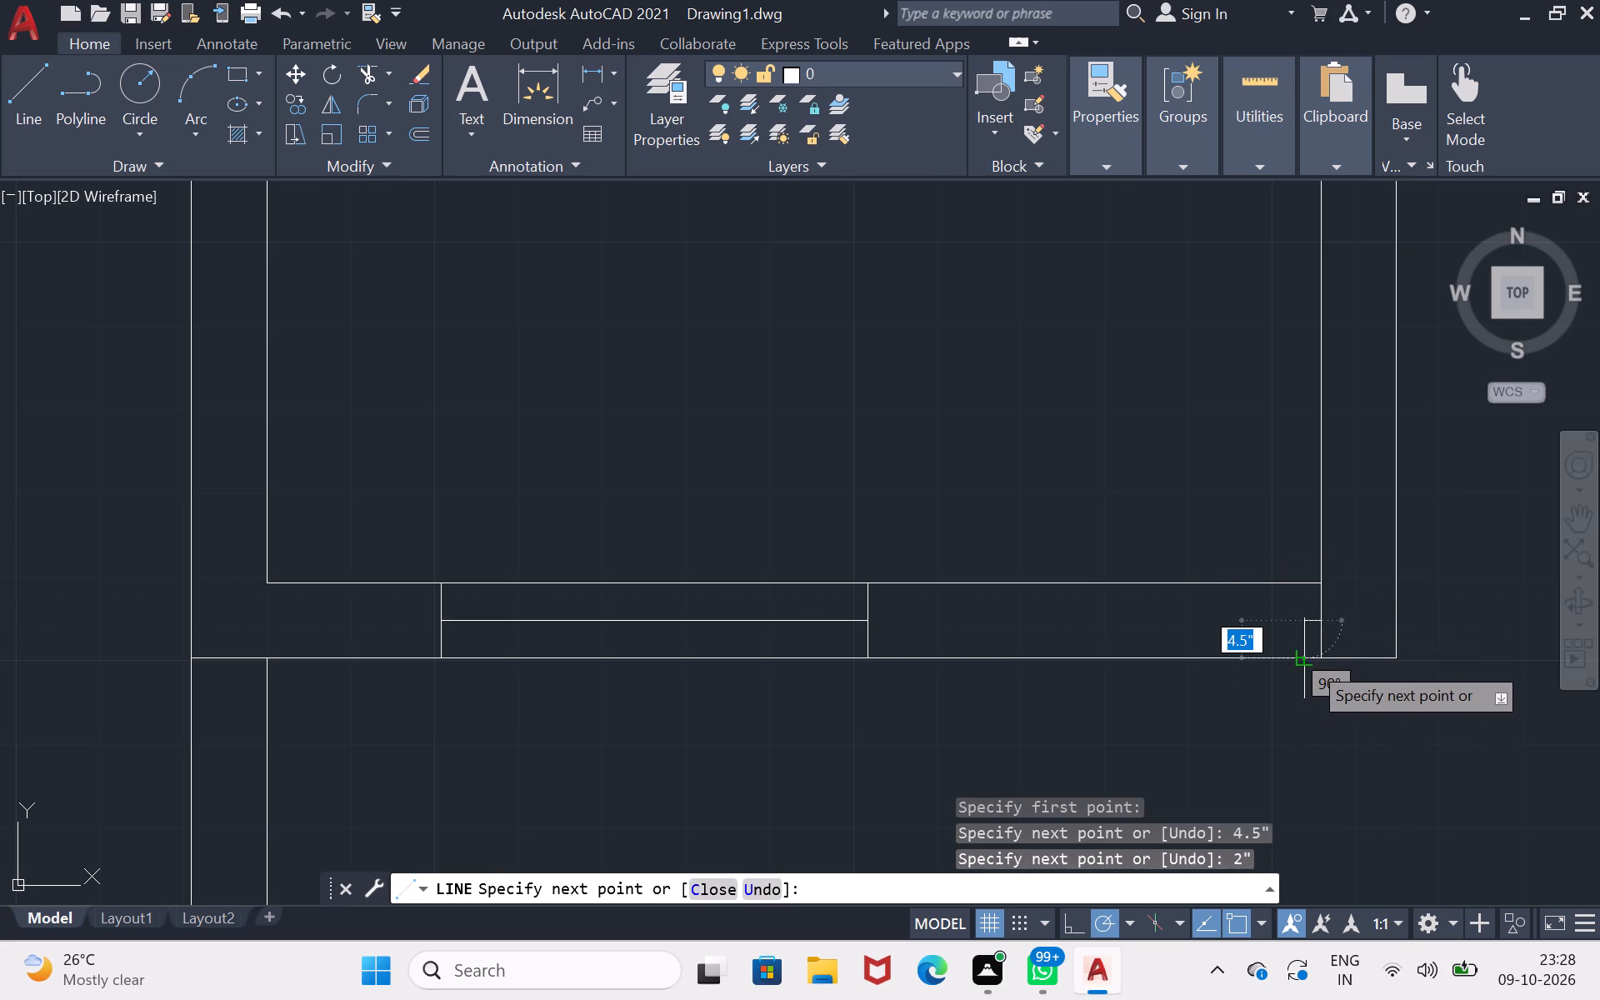
pyautogui.click(1311, 662)
pyautogui.press('Return')
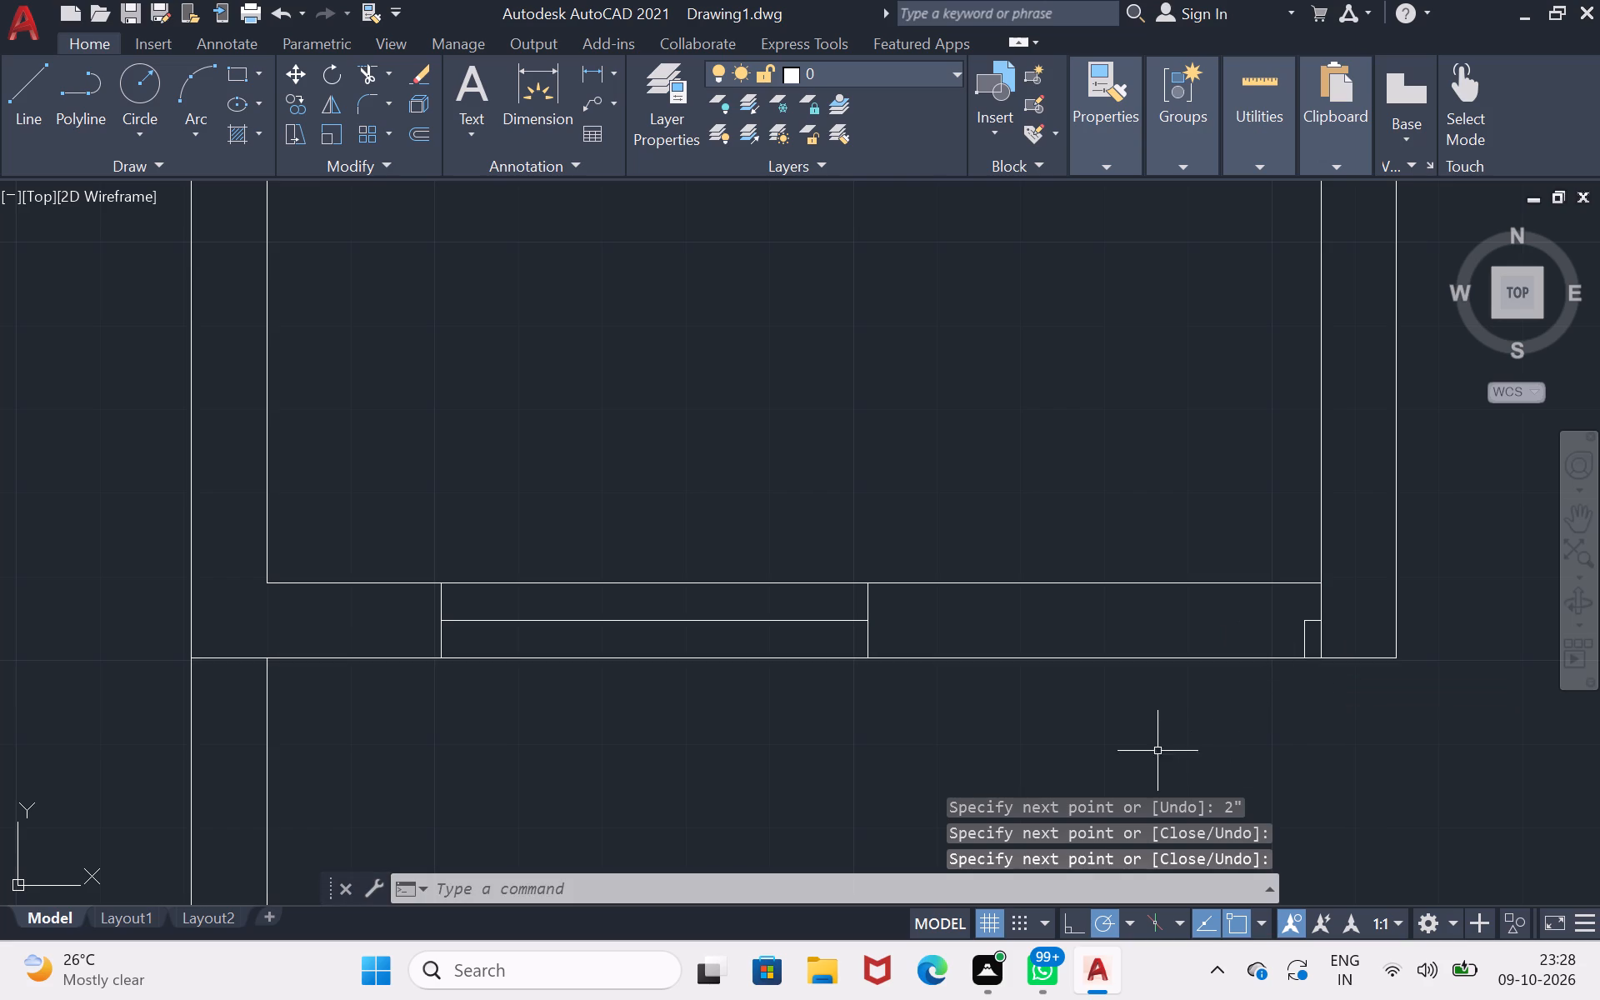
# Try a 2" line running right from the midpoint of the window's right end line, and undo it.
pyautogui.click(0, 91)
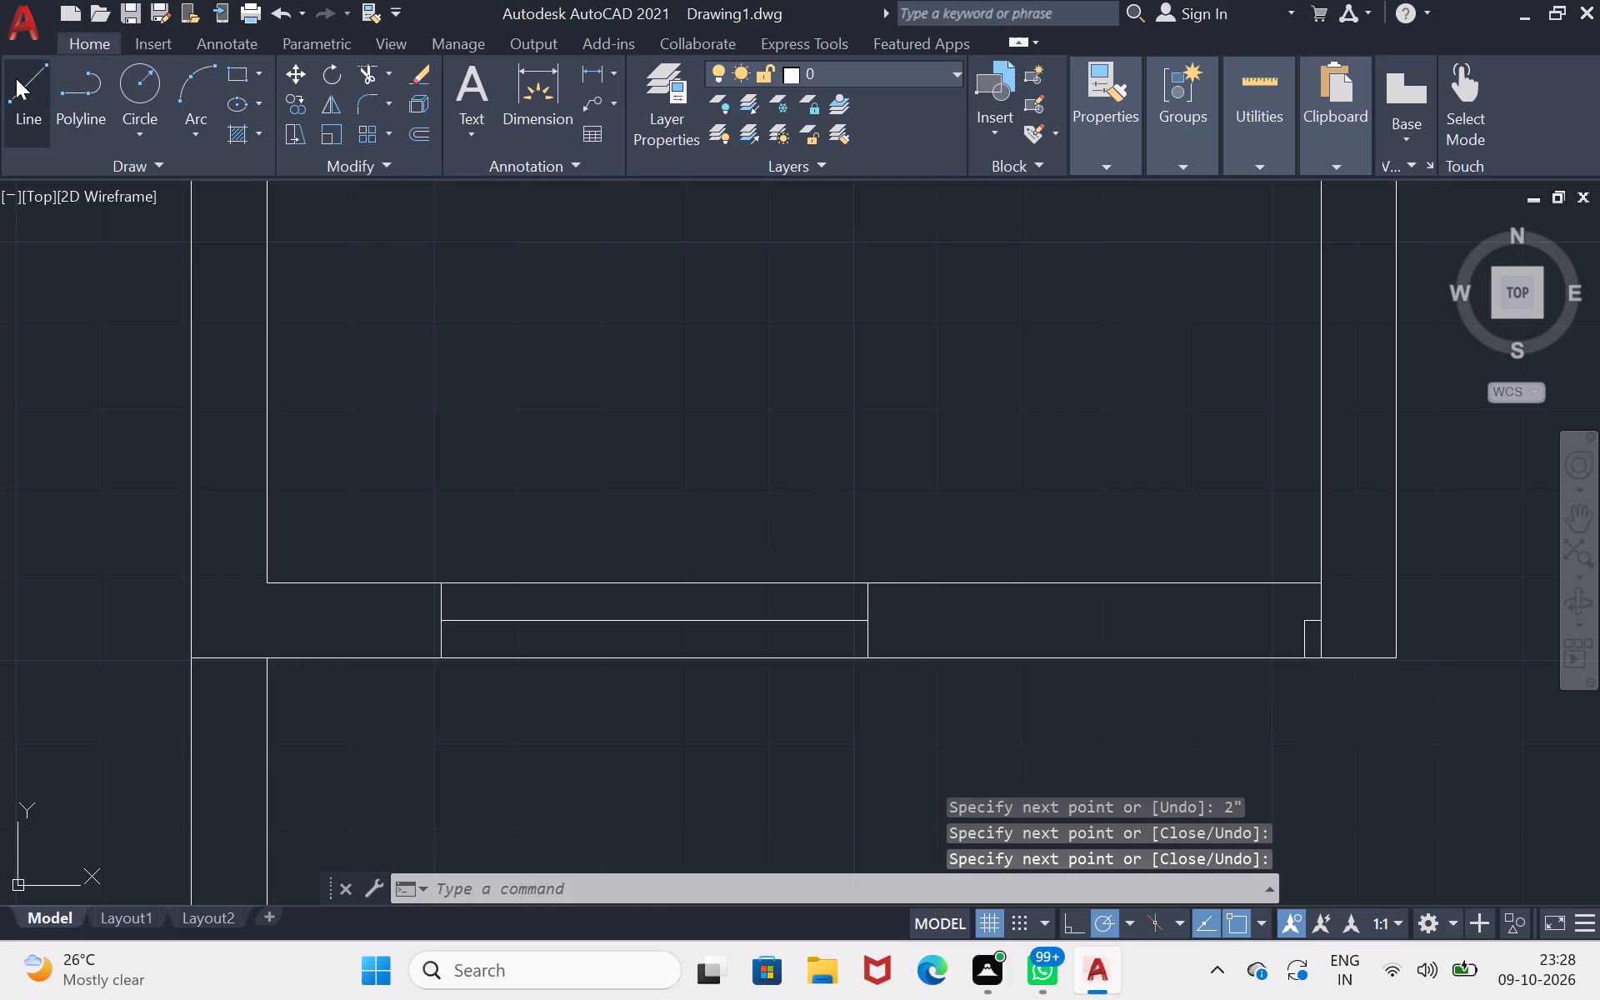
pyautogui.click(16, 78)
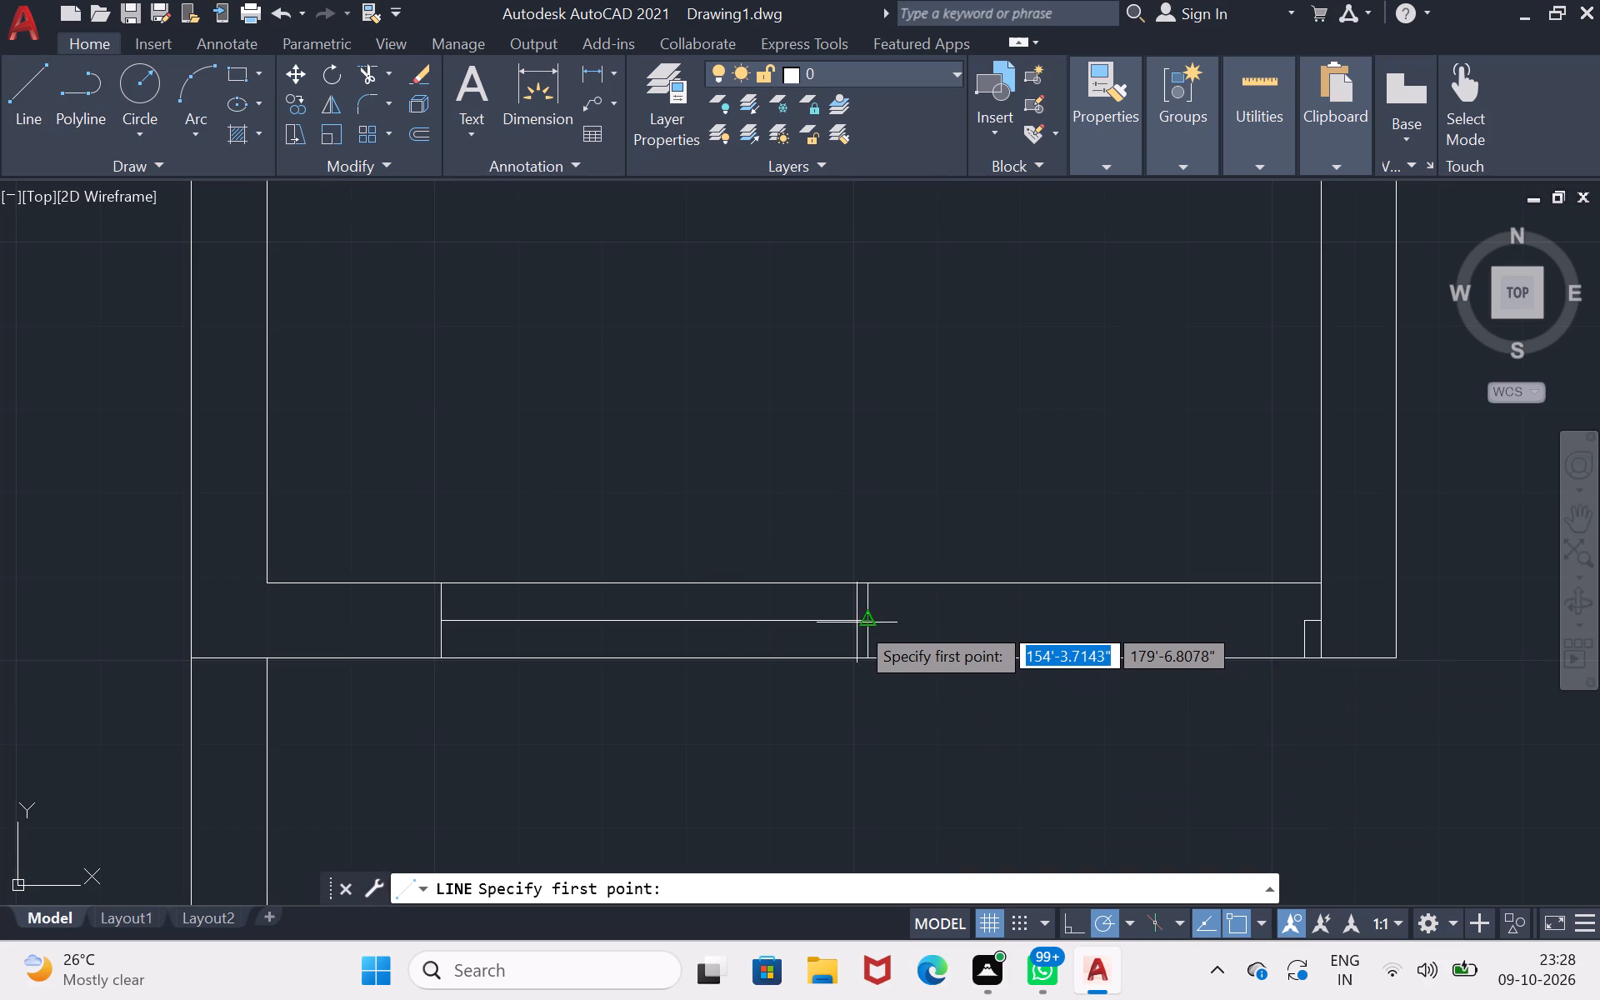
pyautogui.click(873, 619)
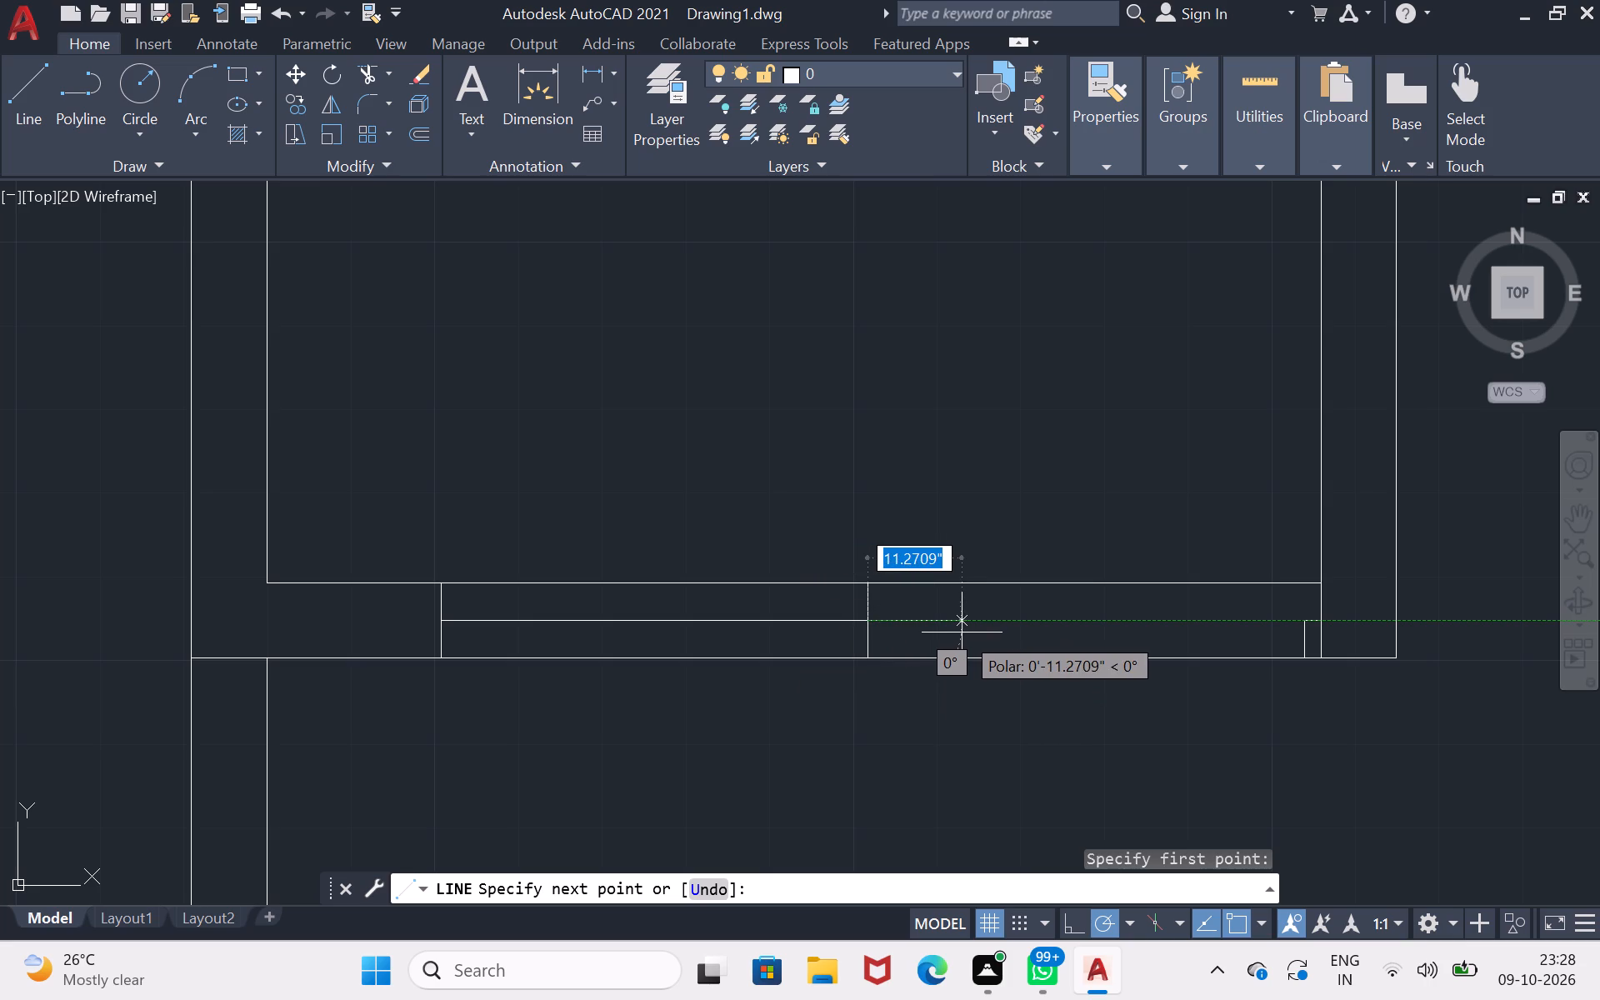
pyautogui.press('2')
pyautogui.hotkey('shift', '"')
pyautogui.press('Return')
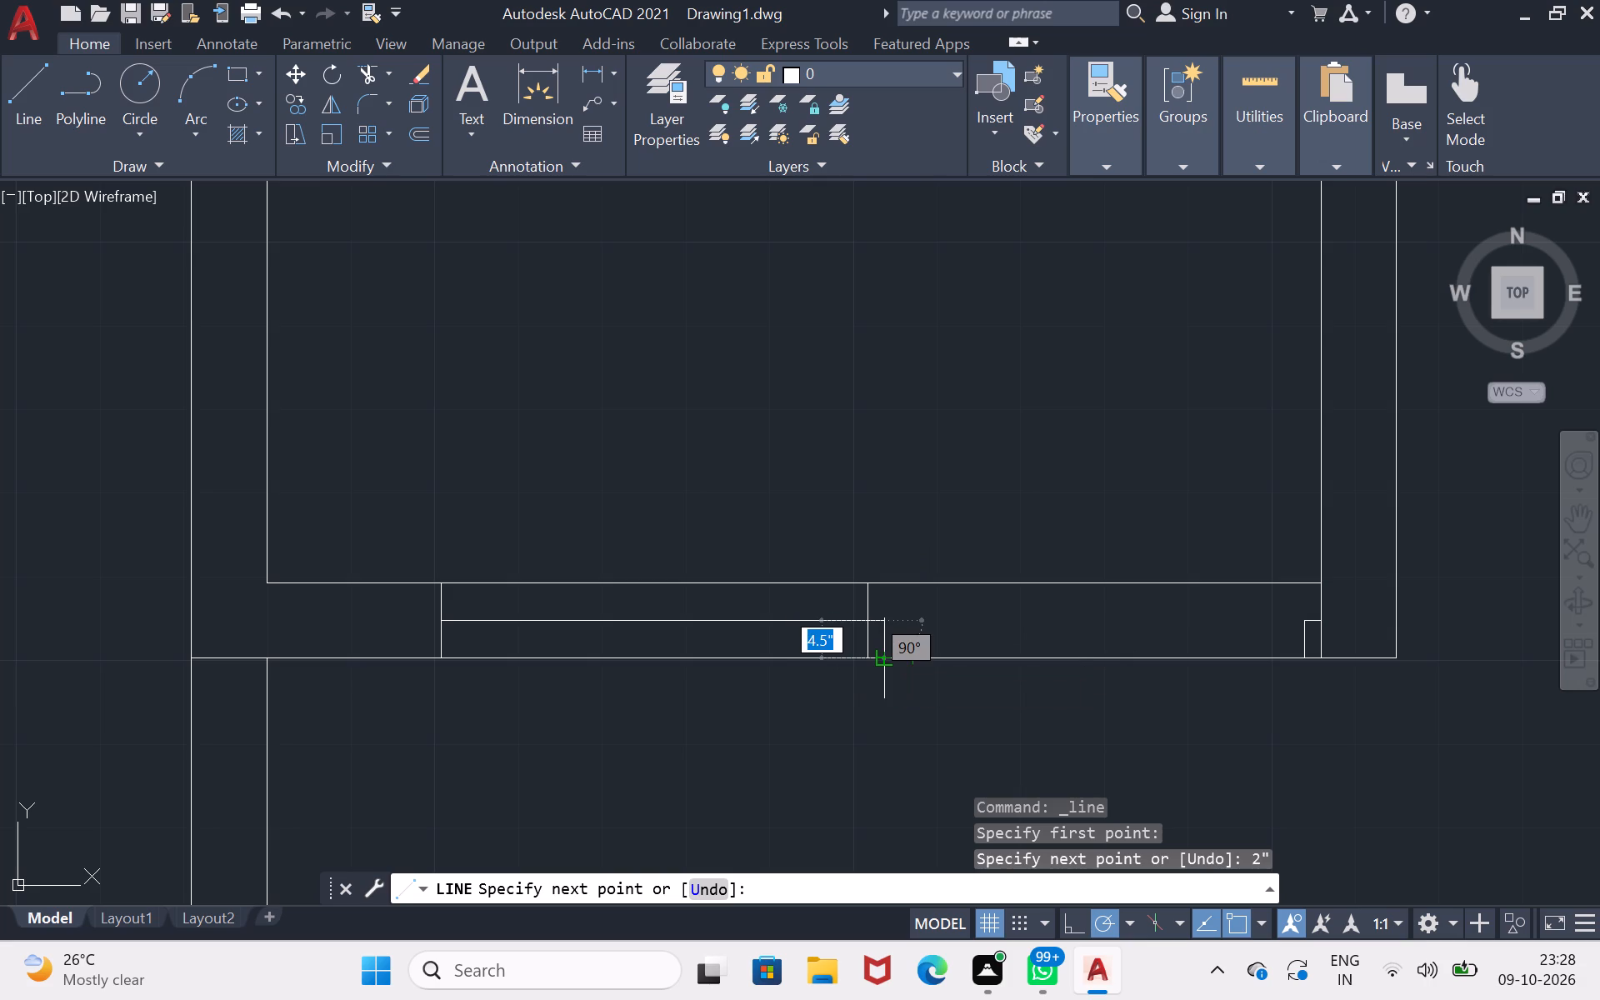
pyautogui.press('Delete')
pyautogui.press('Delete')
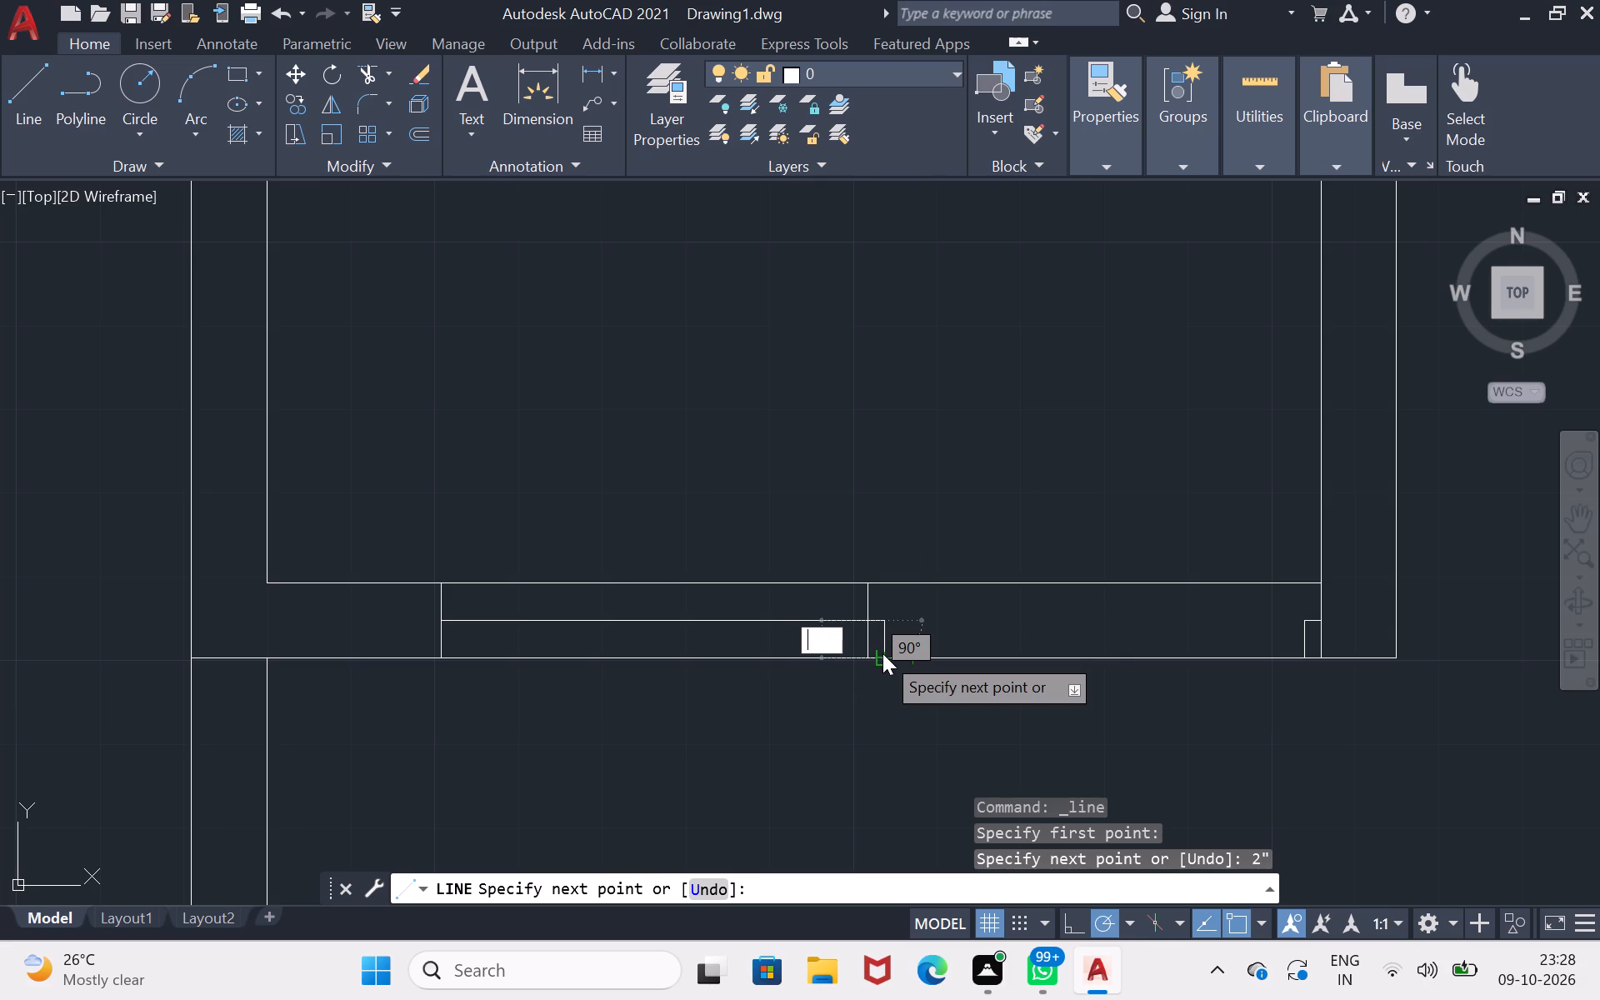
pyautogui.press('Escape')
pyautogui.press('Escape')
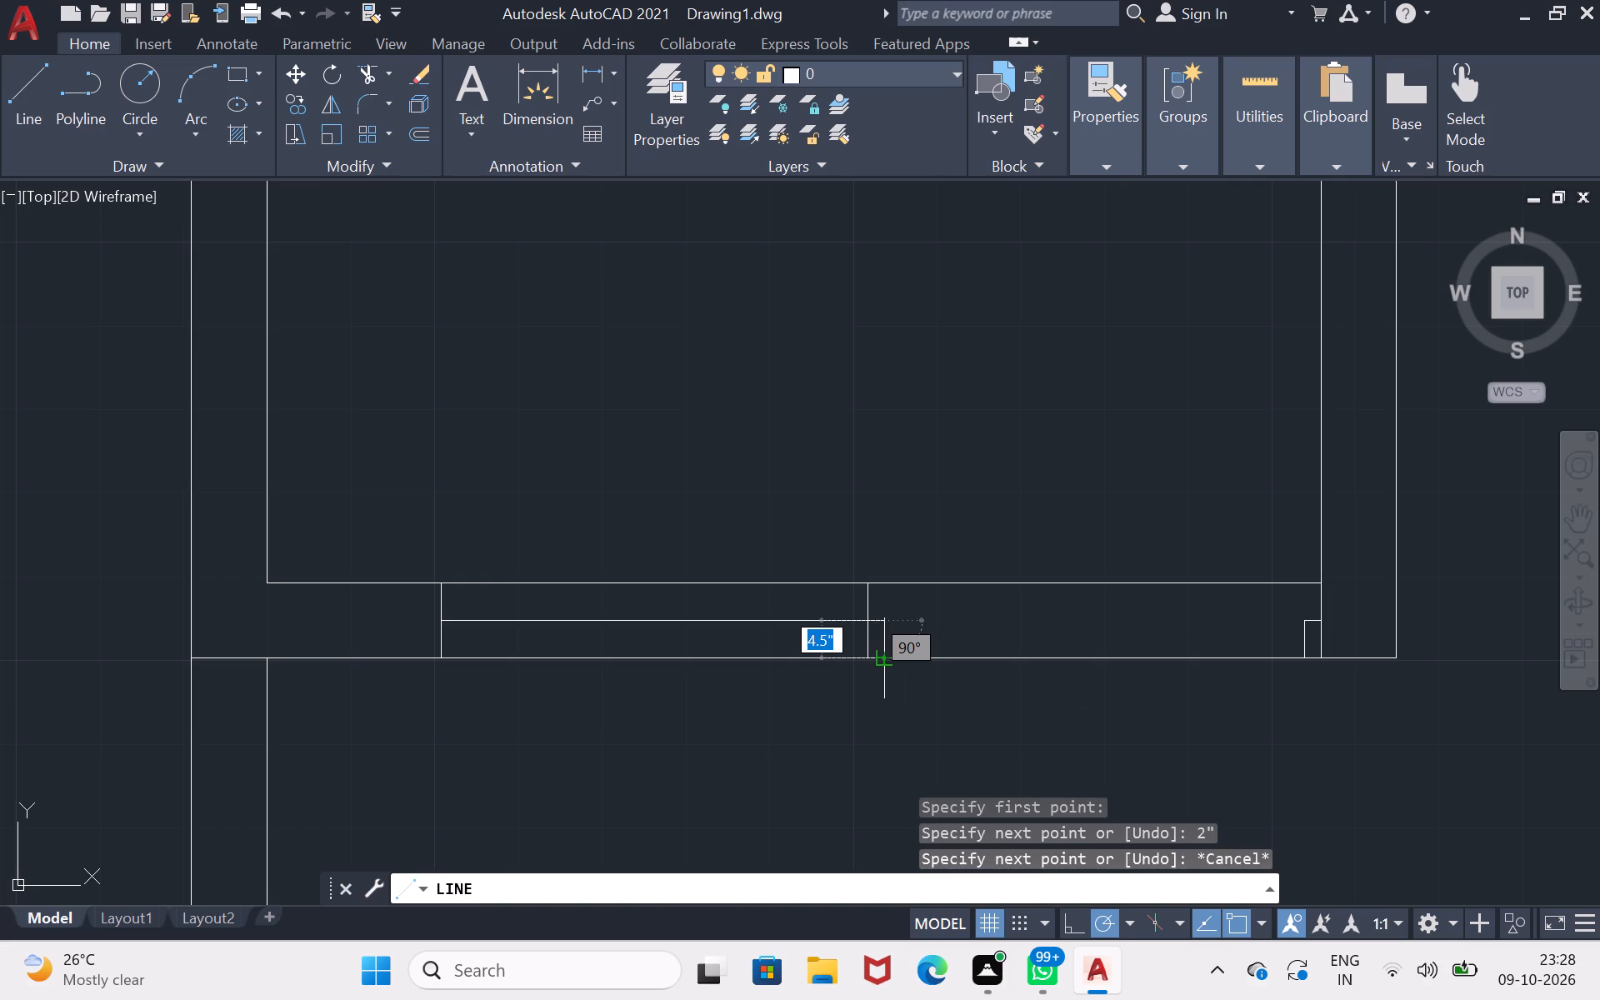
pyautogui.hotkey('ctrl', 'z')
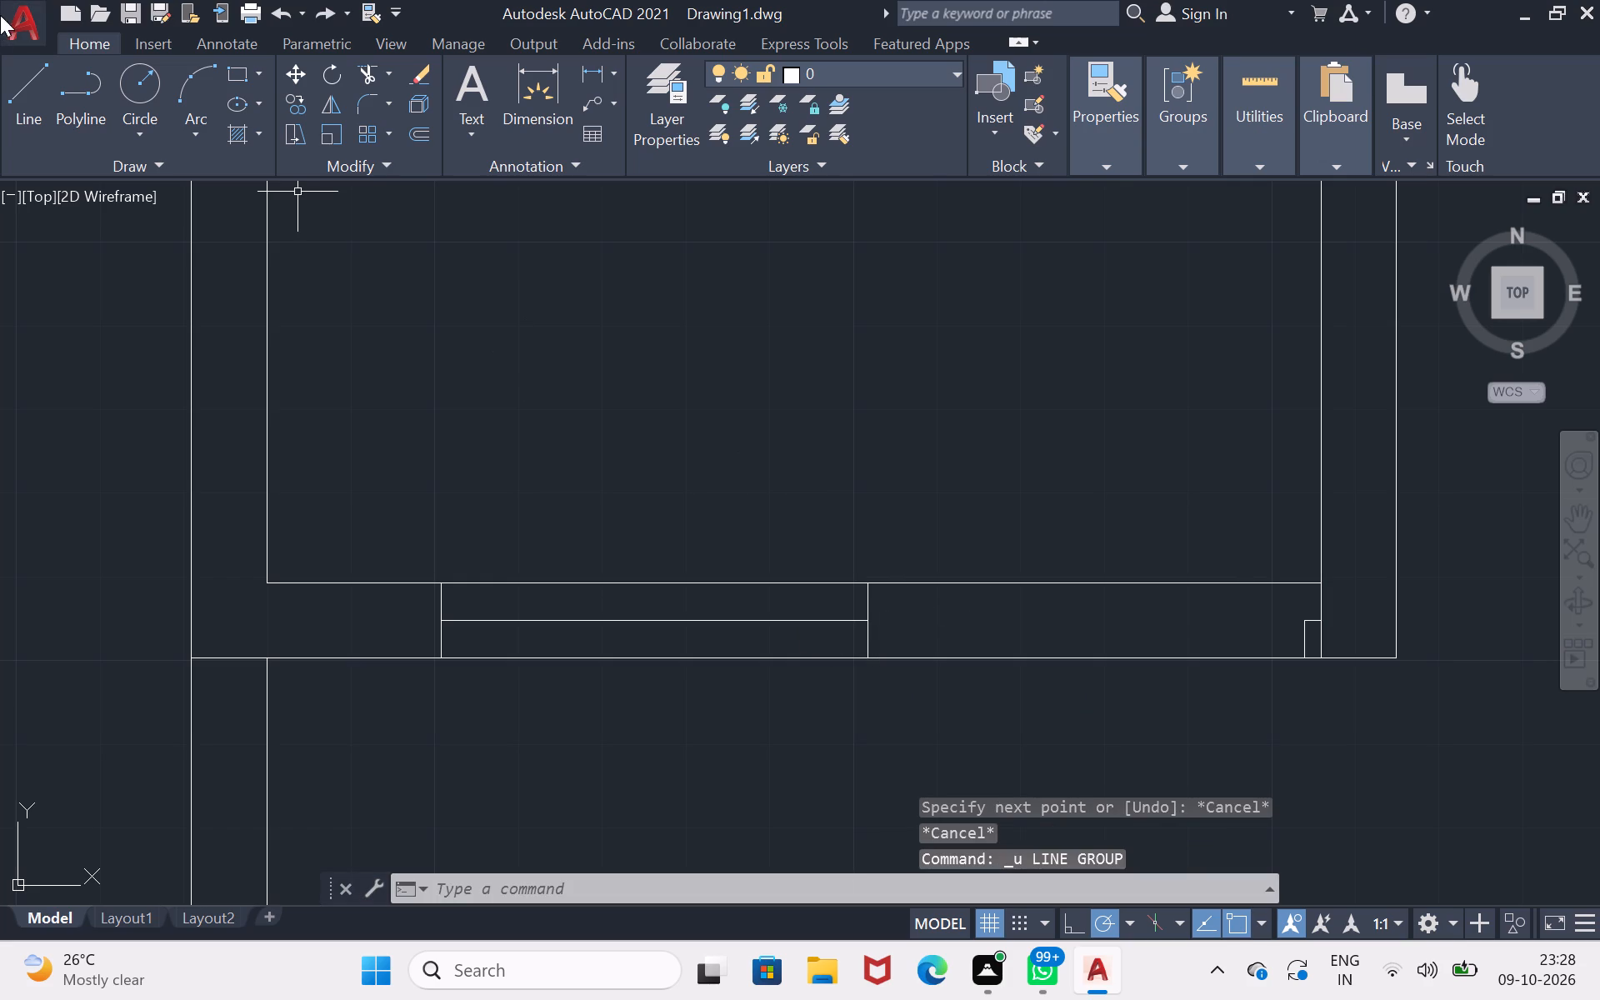
# Draw a vertical line across the 9" bottom wall a short distance to the right of the window's end line.
pyautogui.click(29, 77)
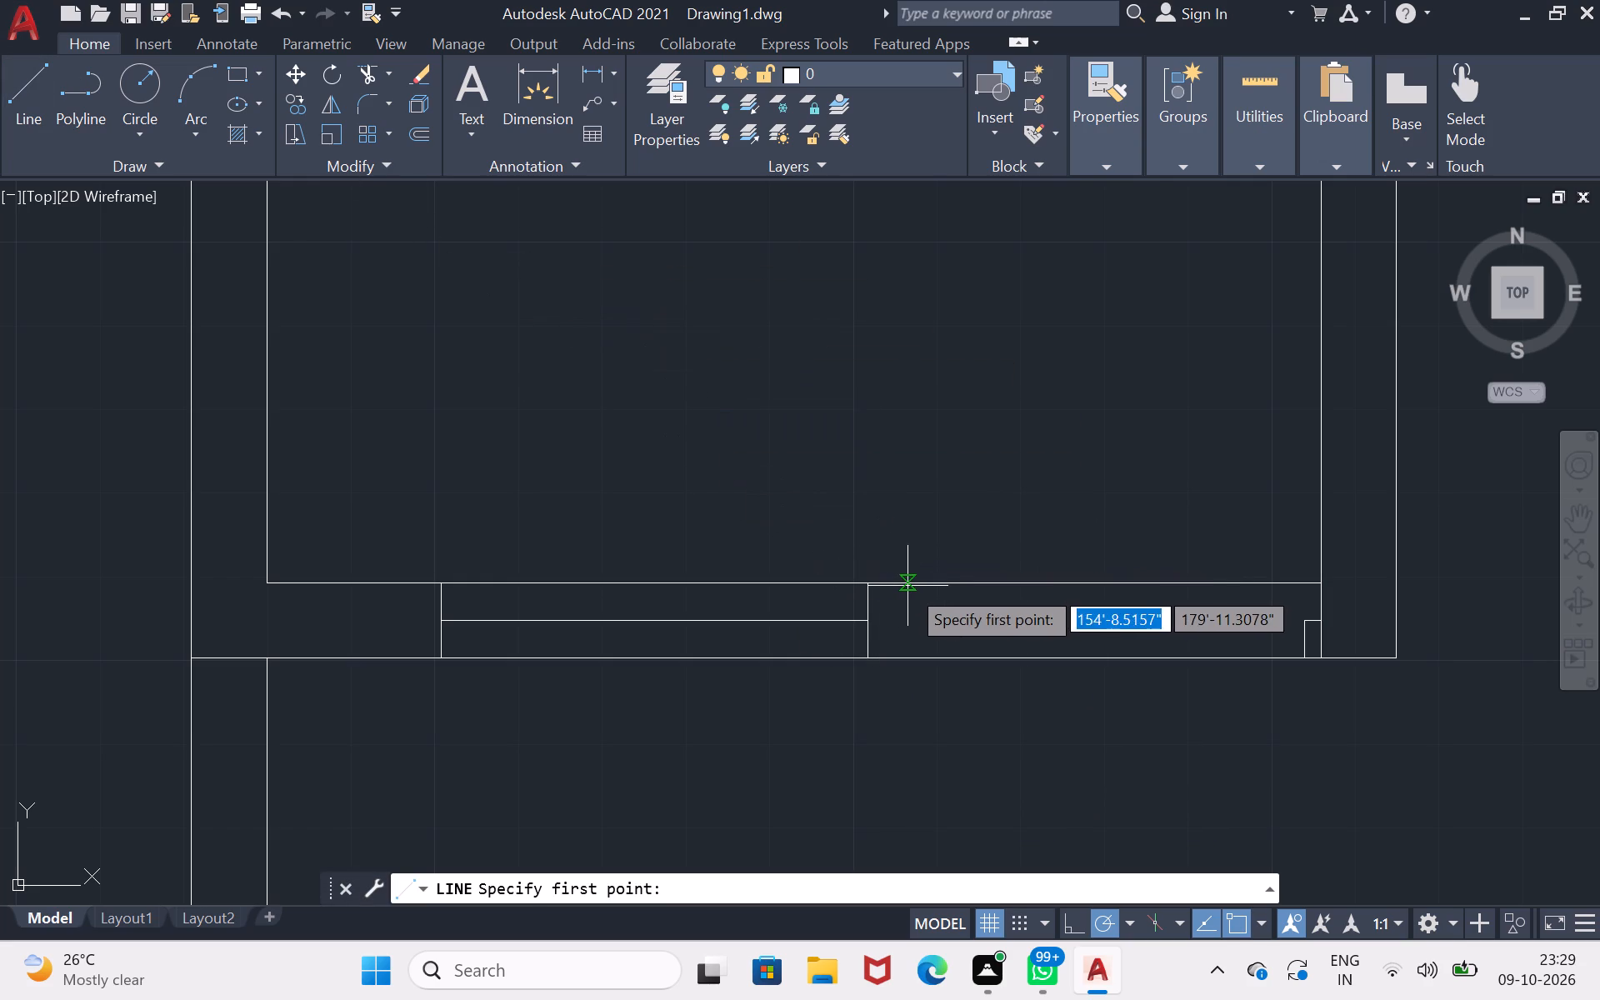
pyautogui.click(920, 585)
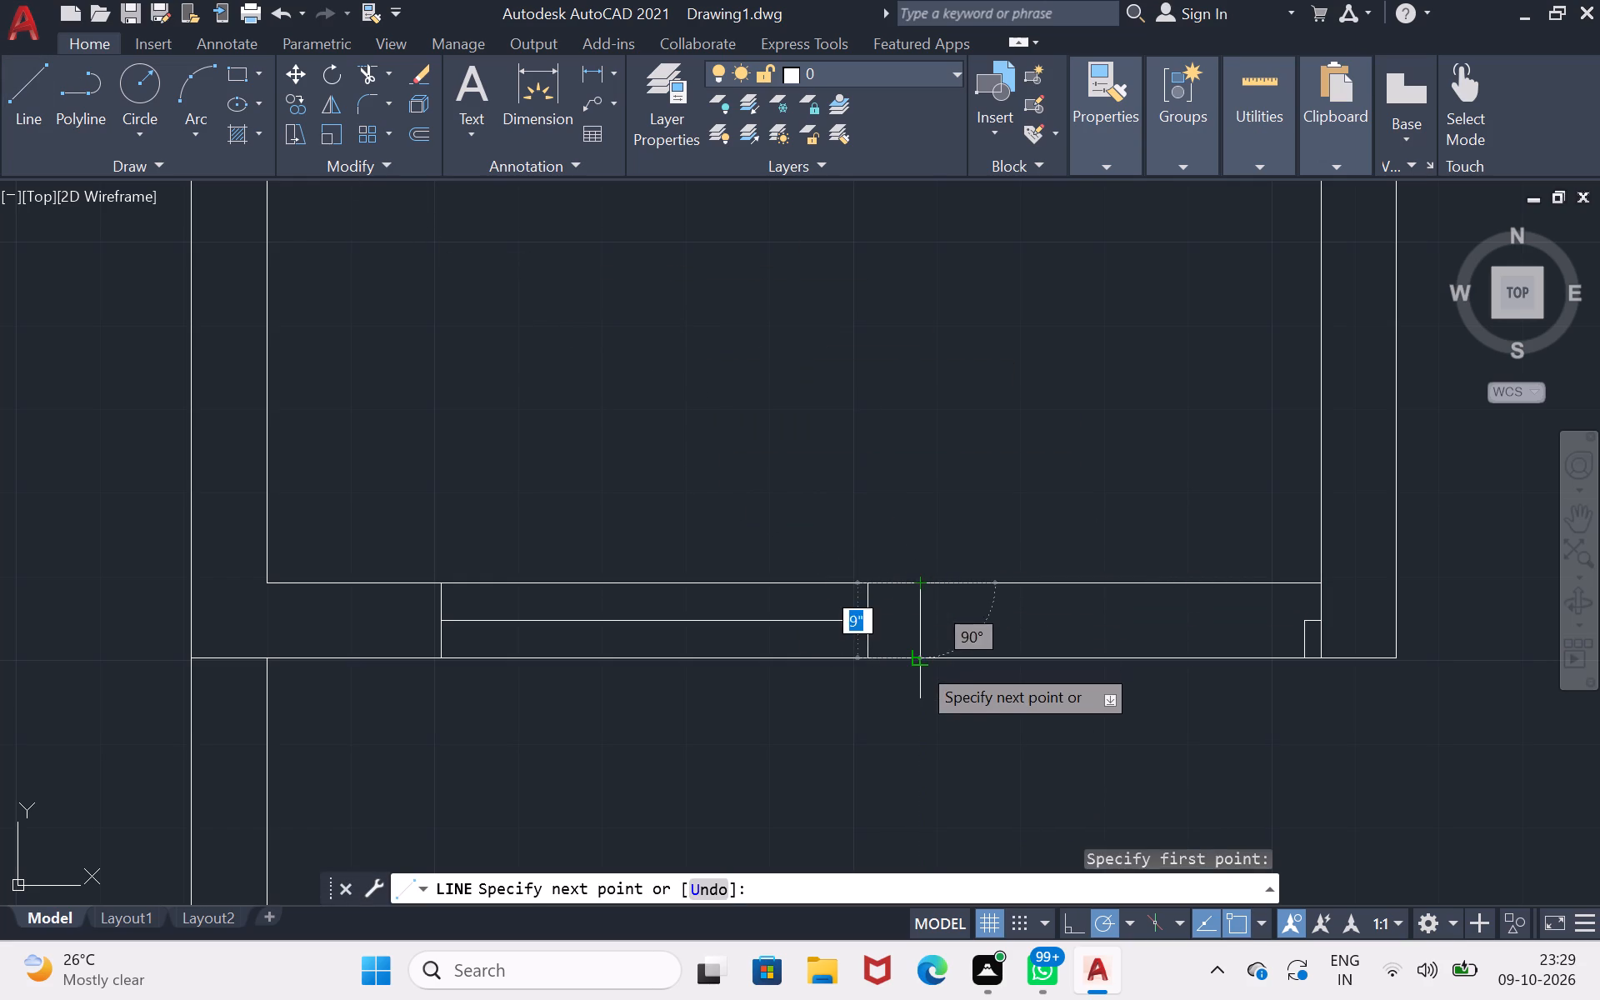
pyautogui.click(918, 664)
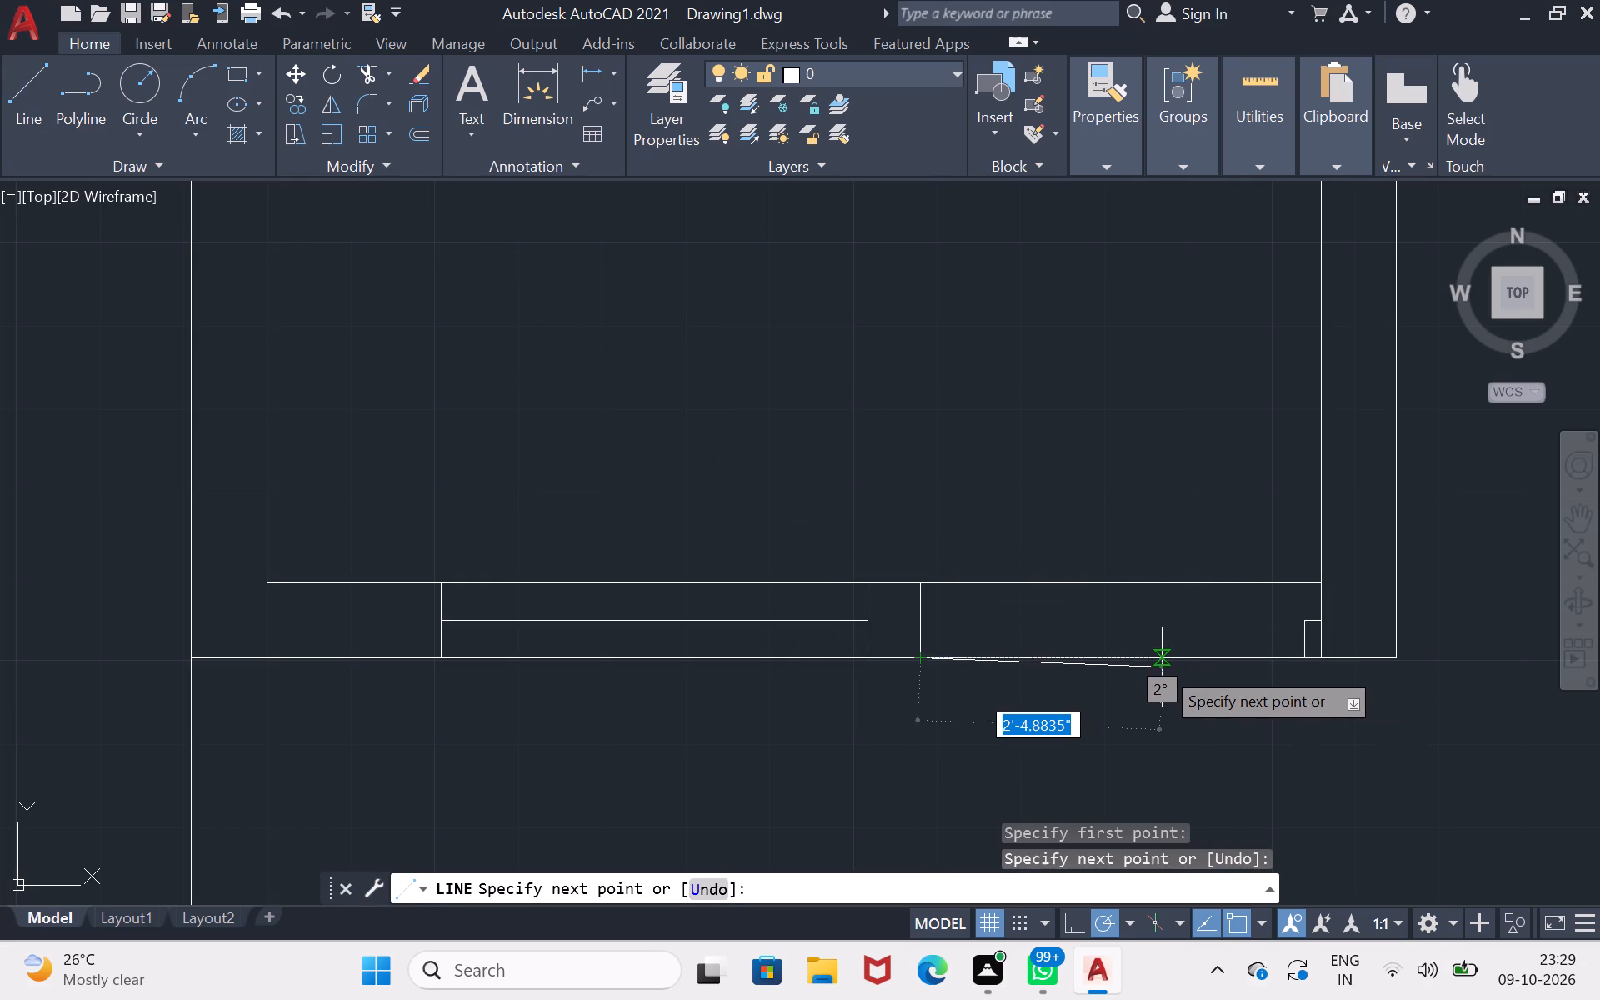
pyautogui.press('Return')
# Draw a horizontal line about 3'-10" long from the door jamb's upper-left corner to the midpoint of the new vertical line.
pyautogui.click(28, 90)
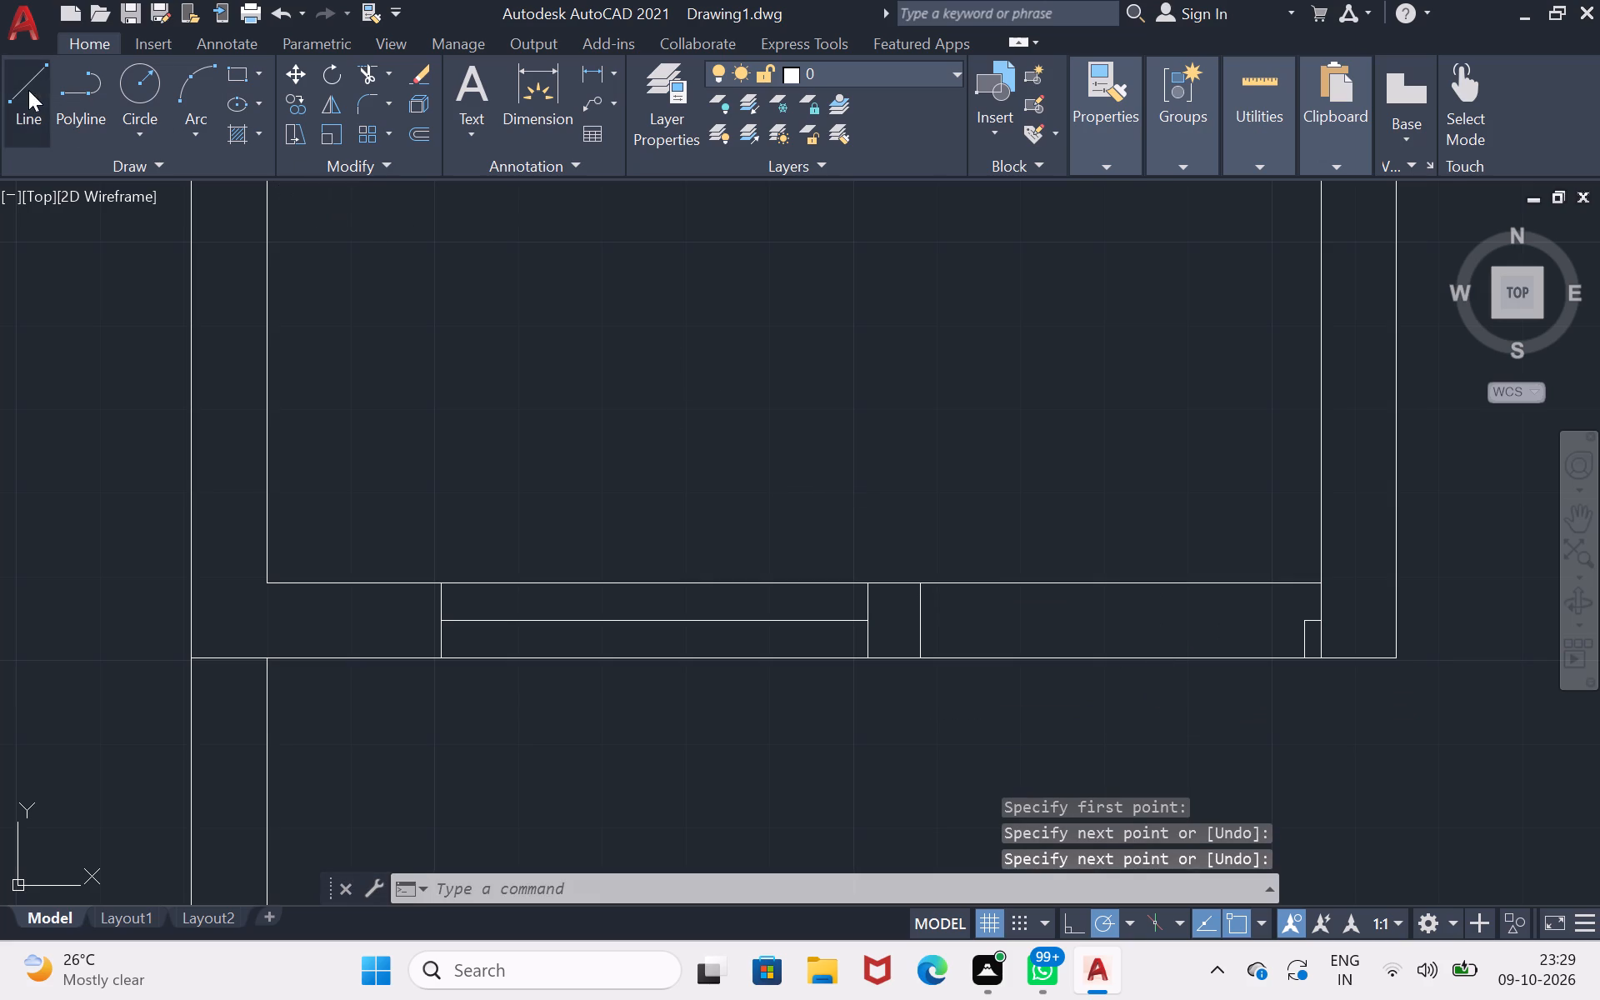
pyautogui.click(1299, 624)
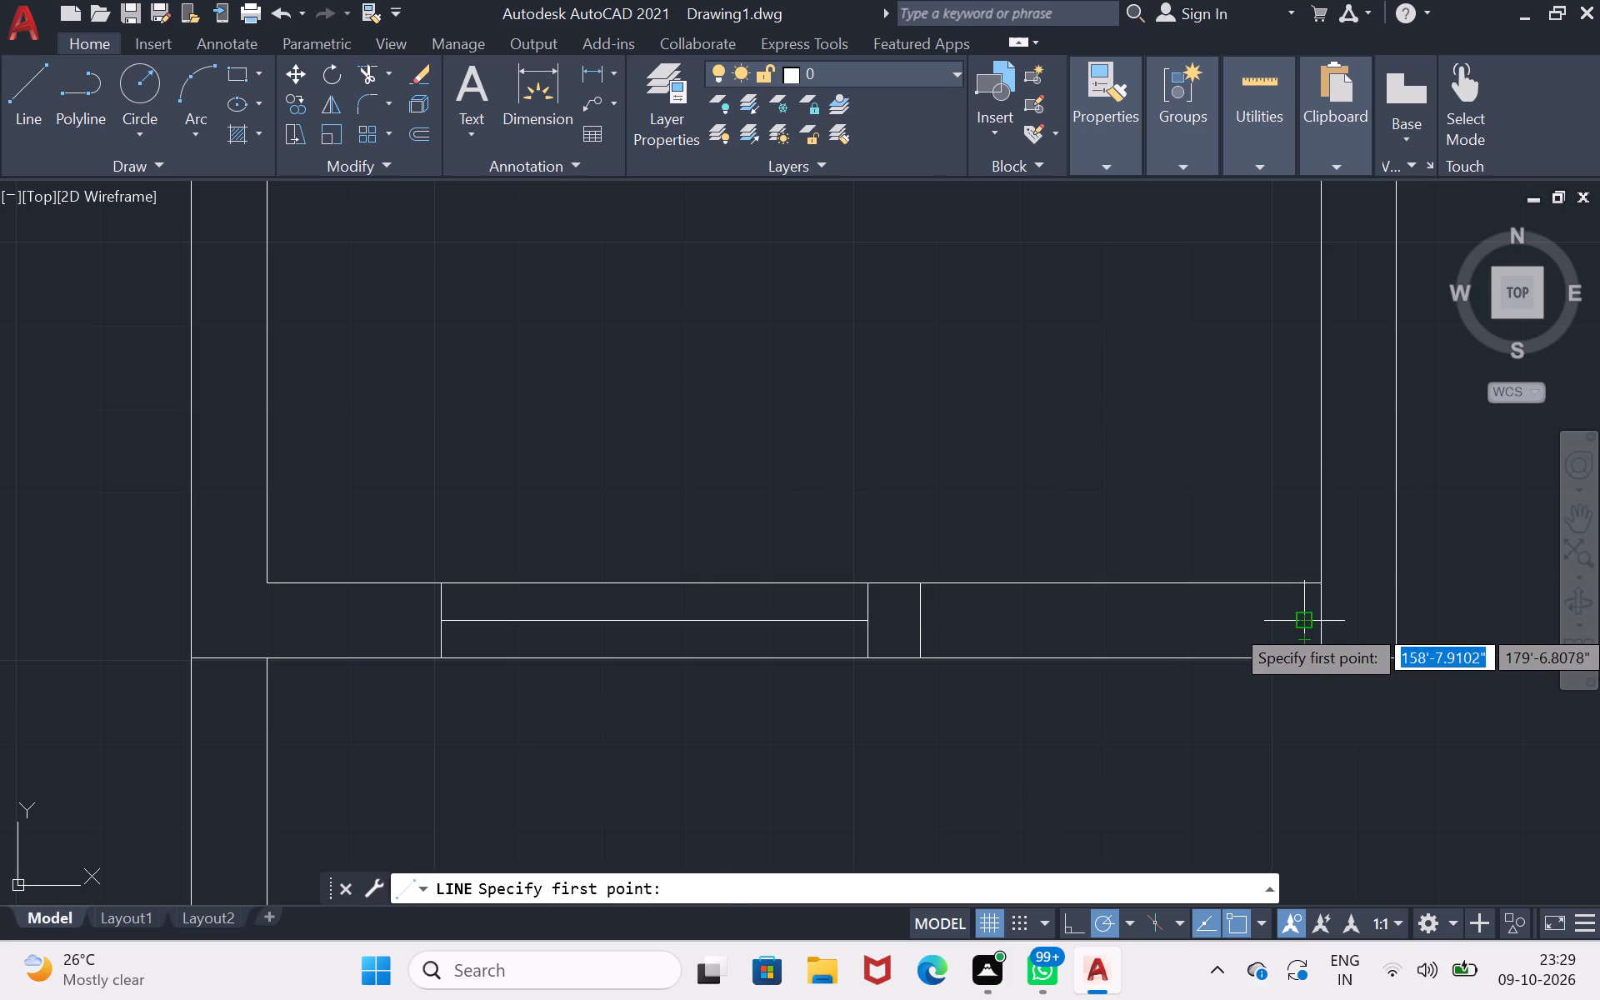
pyautogui.doubleClick(924, 627)
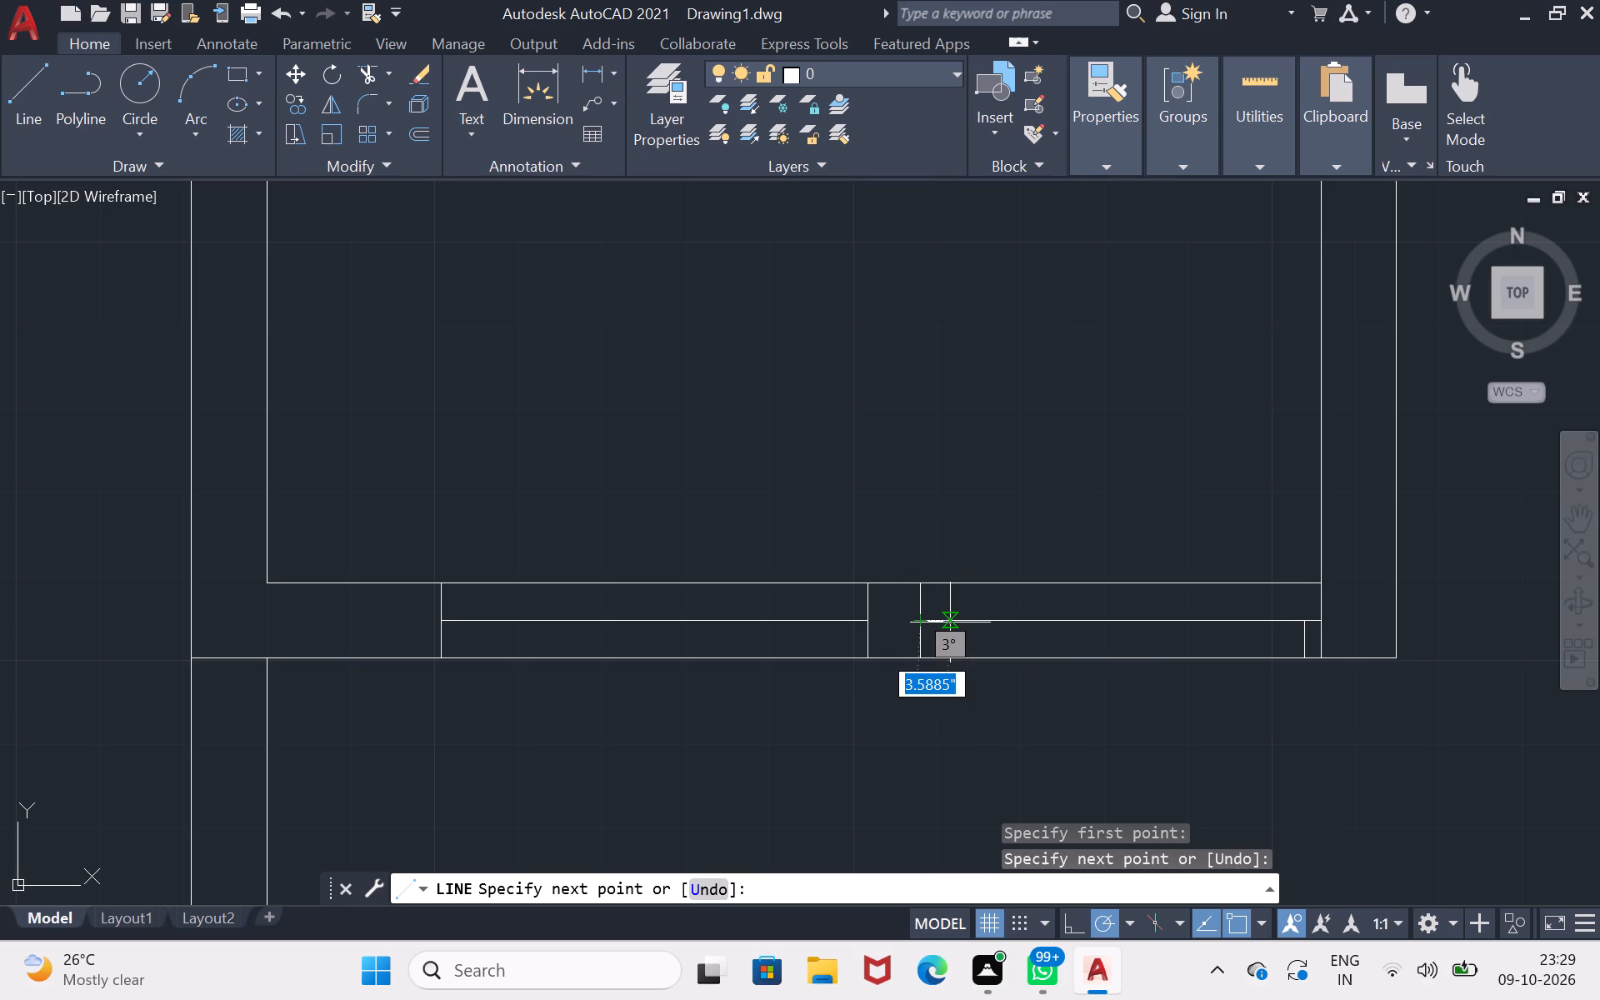
pyautogui.scroll(2, 951, 623)
pyautogui.press('Return')
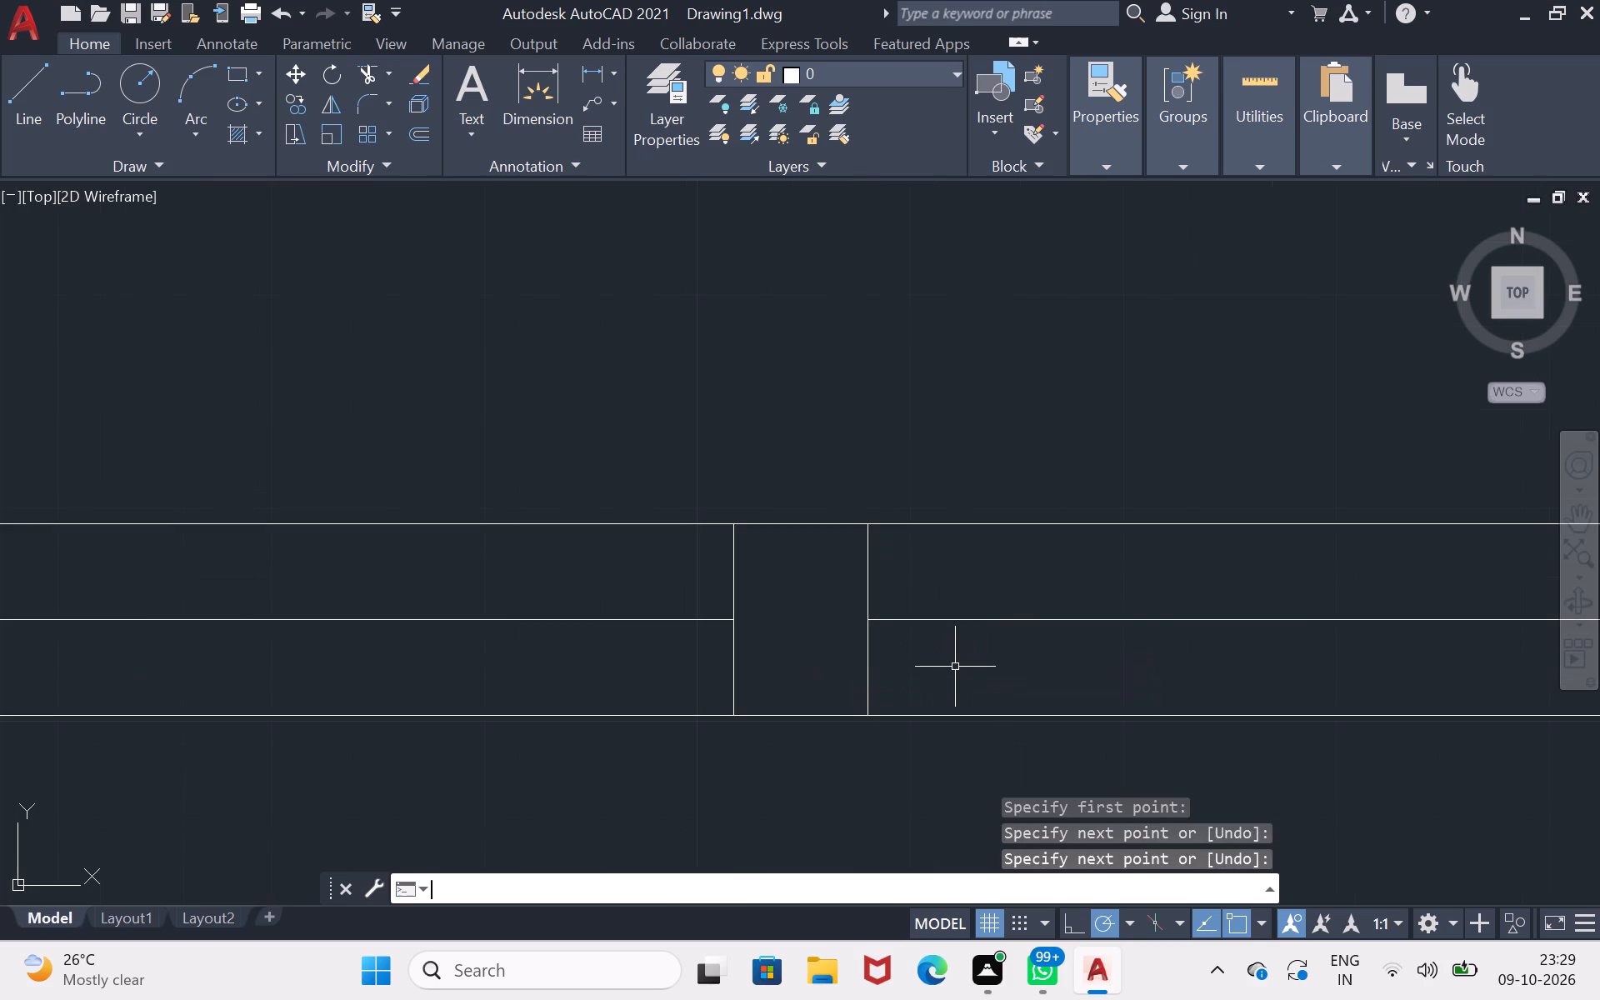
# Draw the opposite door jamb from the midpoint of the opening's left vertical line, 2" wide and reaching down to the outer wall line.
pyautogui.click(22, 90)
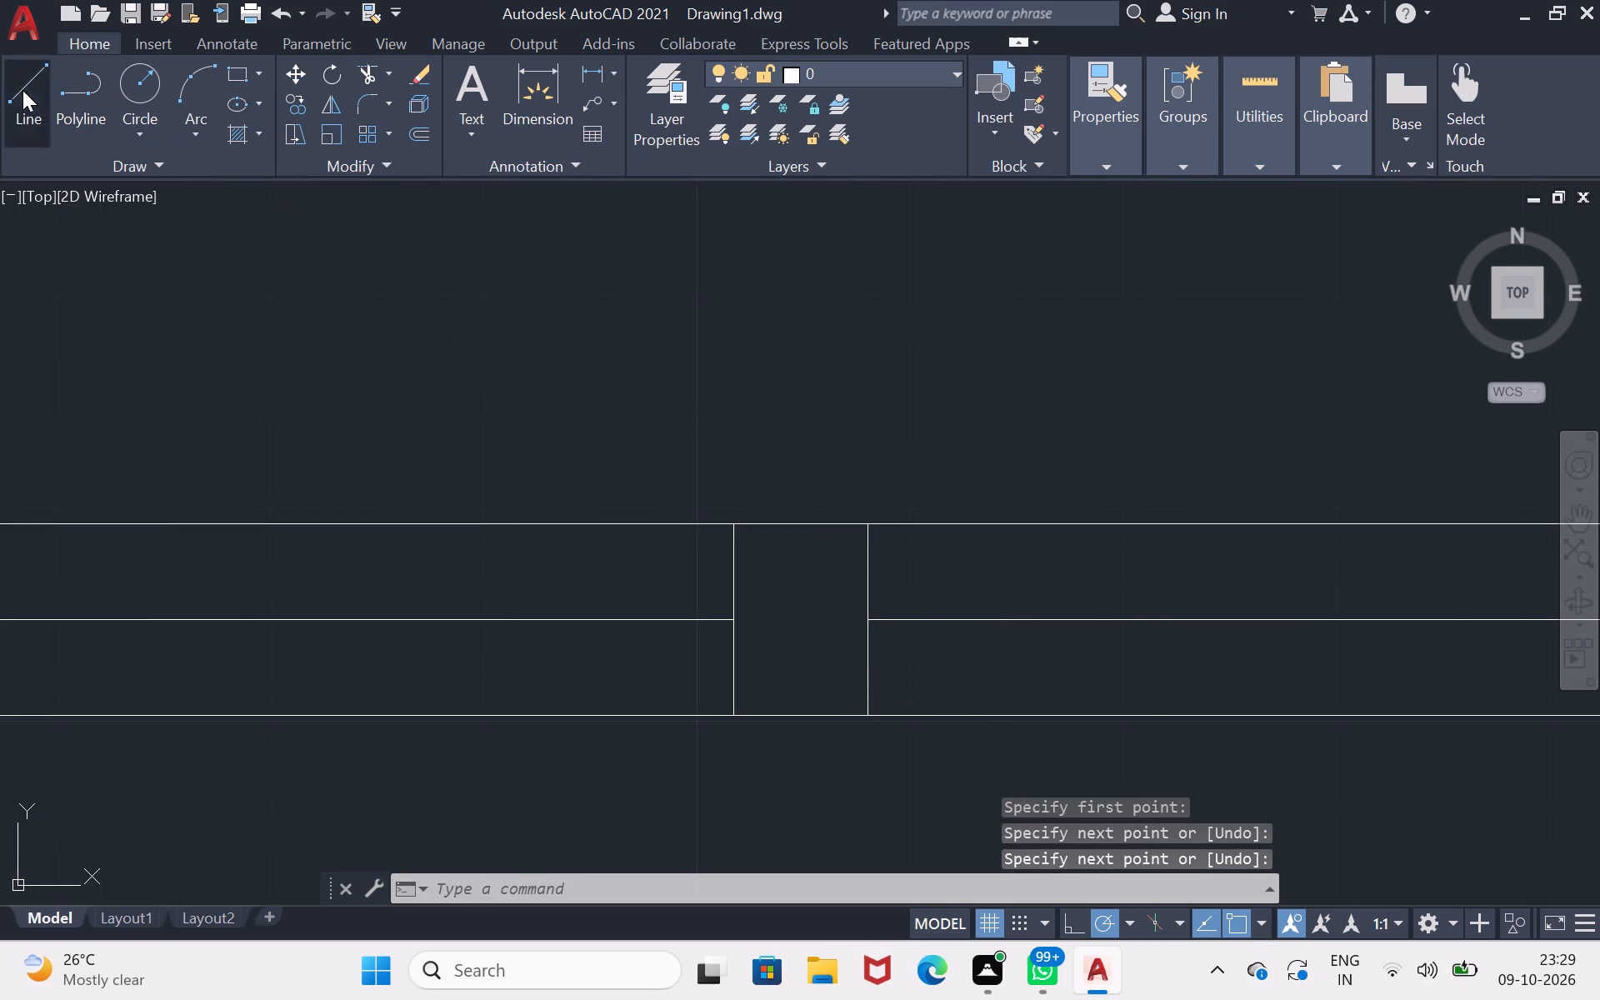
pyautogui.click(865, 624)
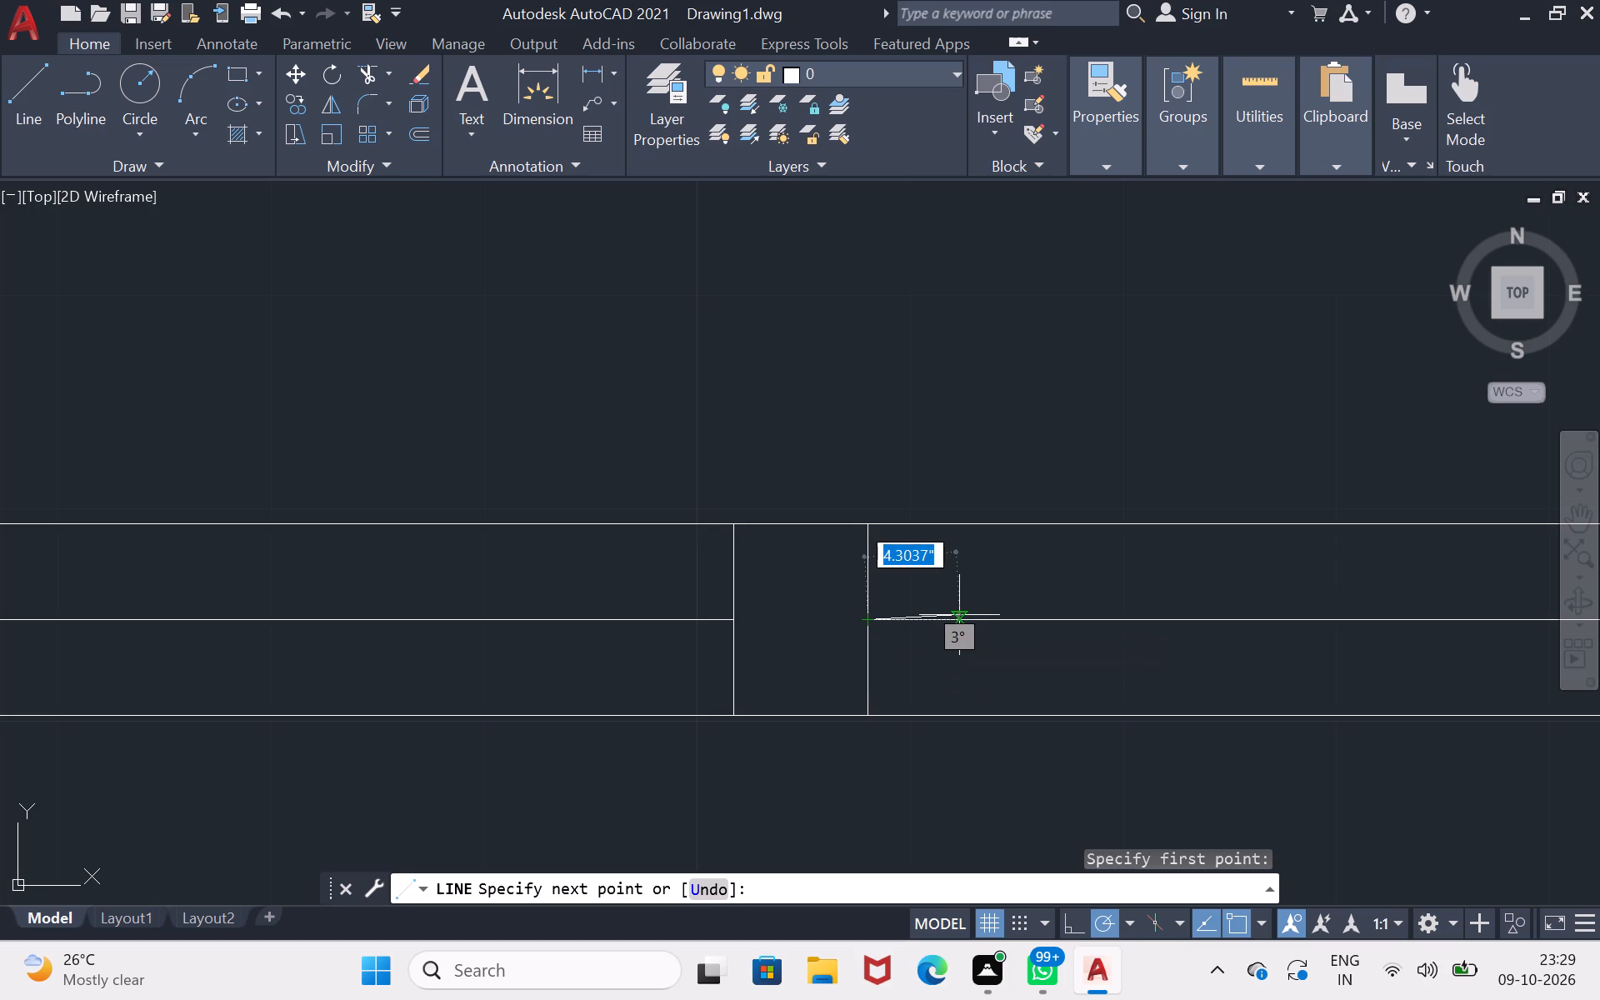
pyautogui.scroll(-1, 1020, 667)
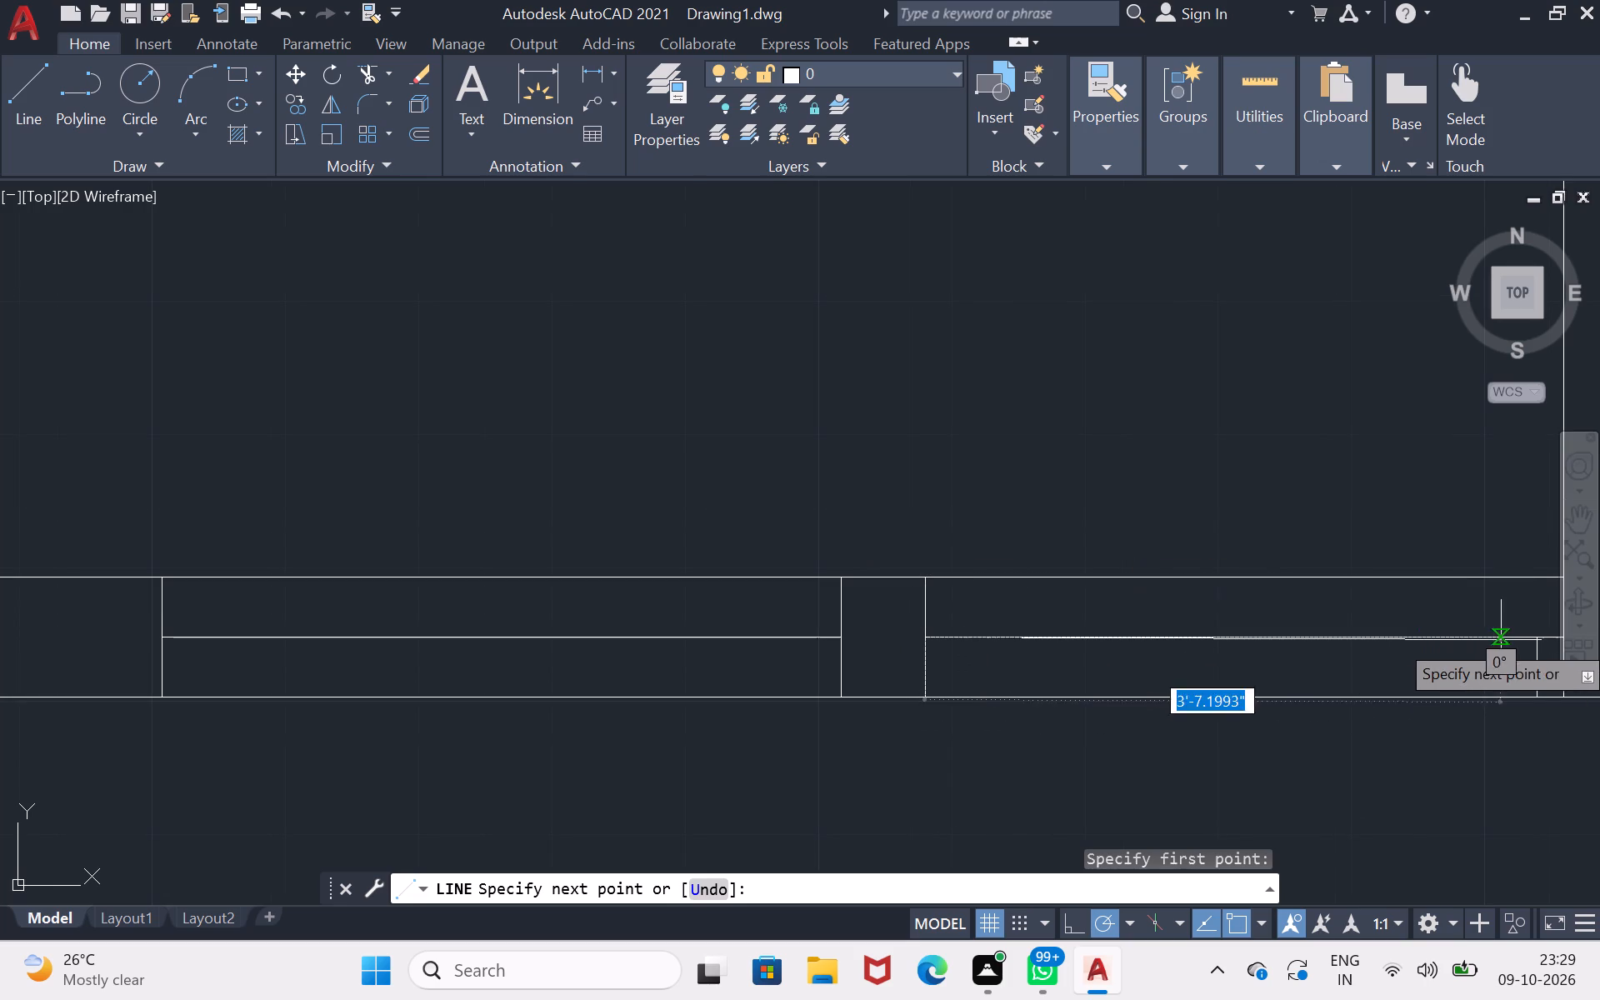
pyautogui.press('2')
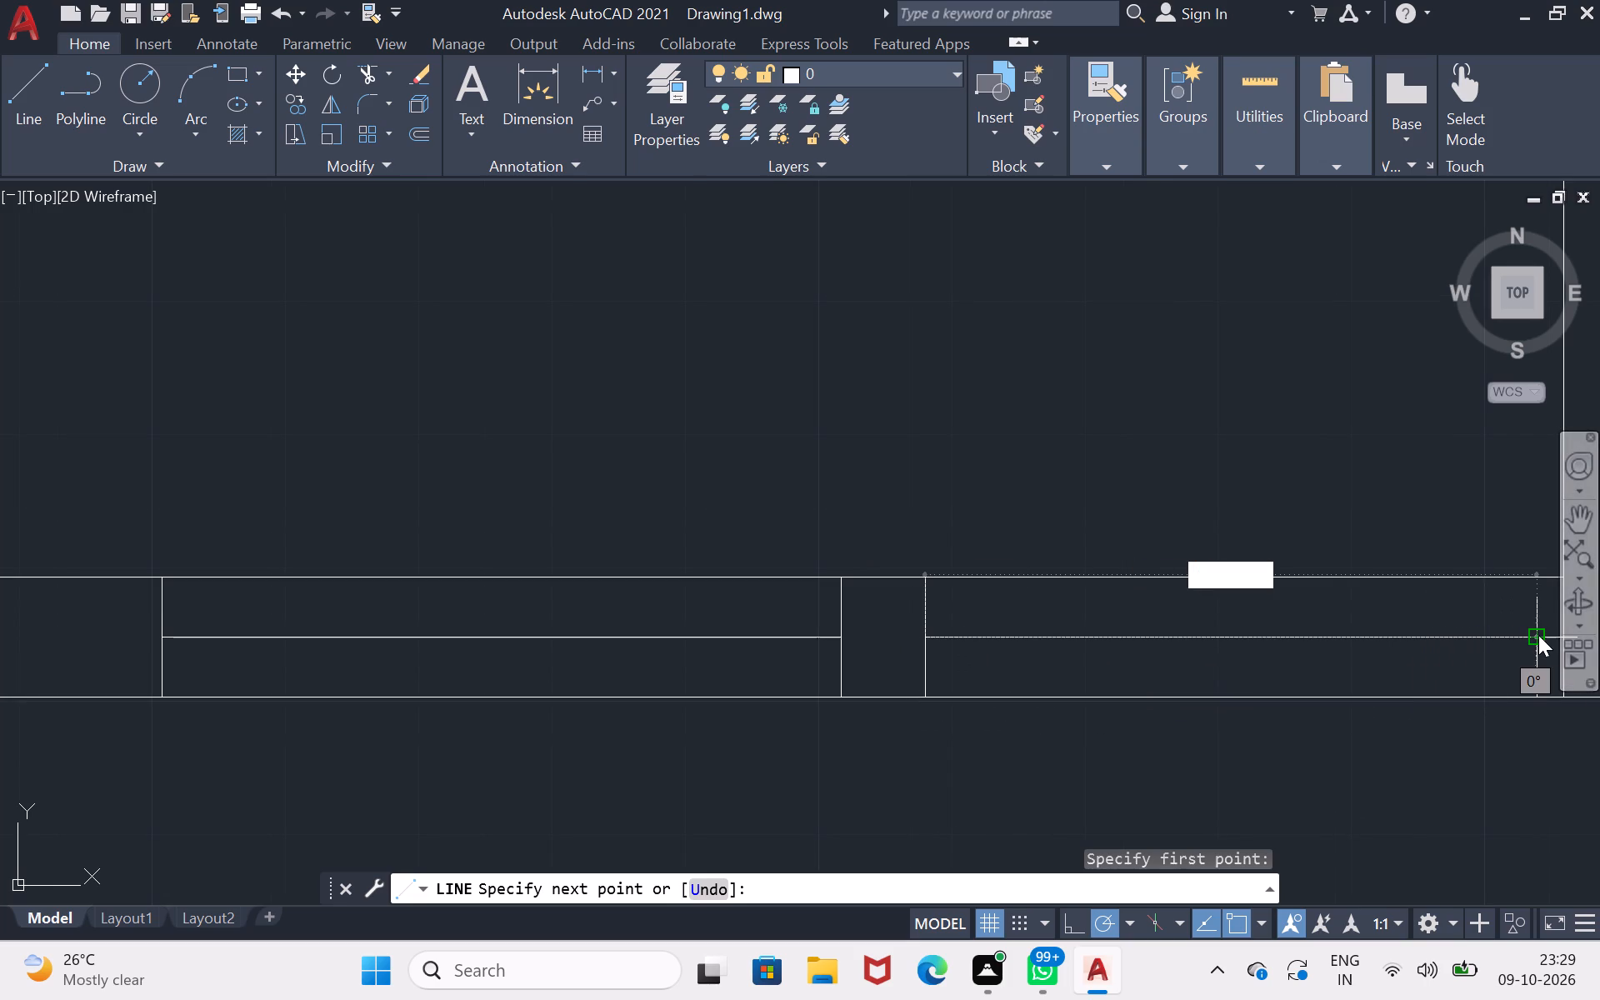
pyautogui.hotkey('shift', '"')
pyautogui.press('Return')
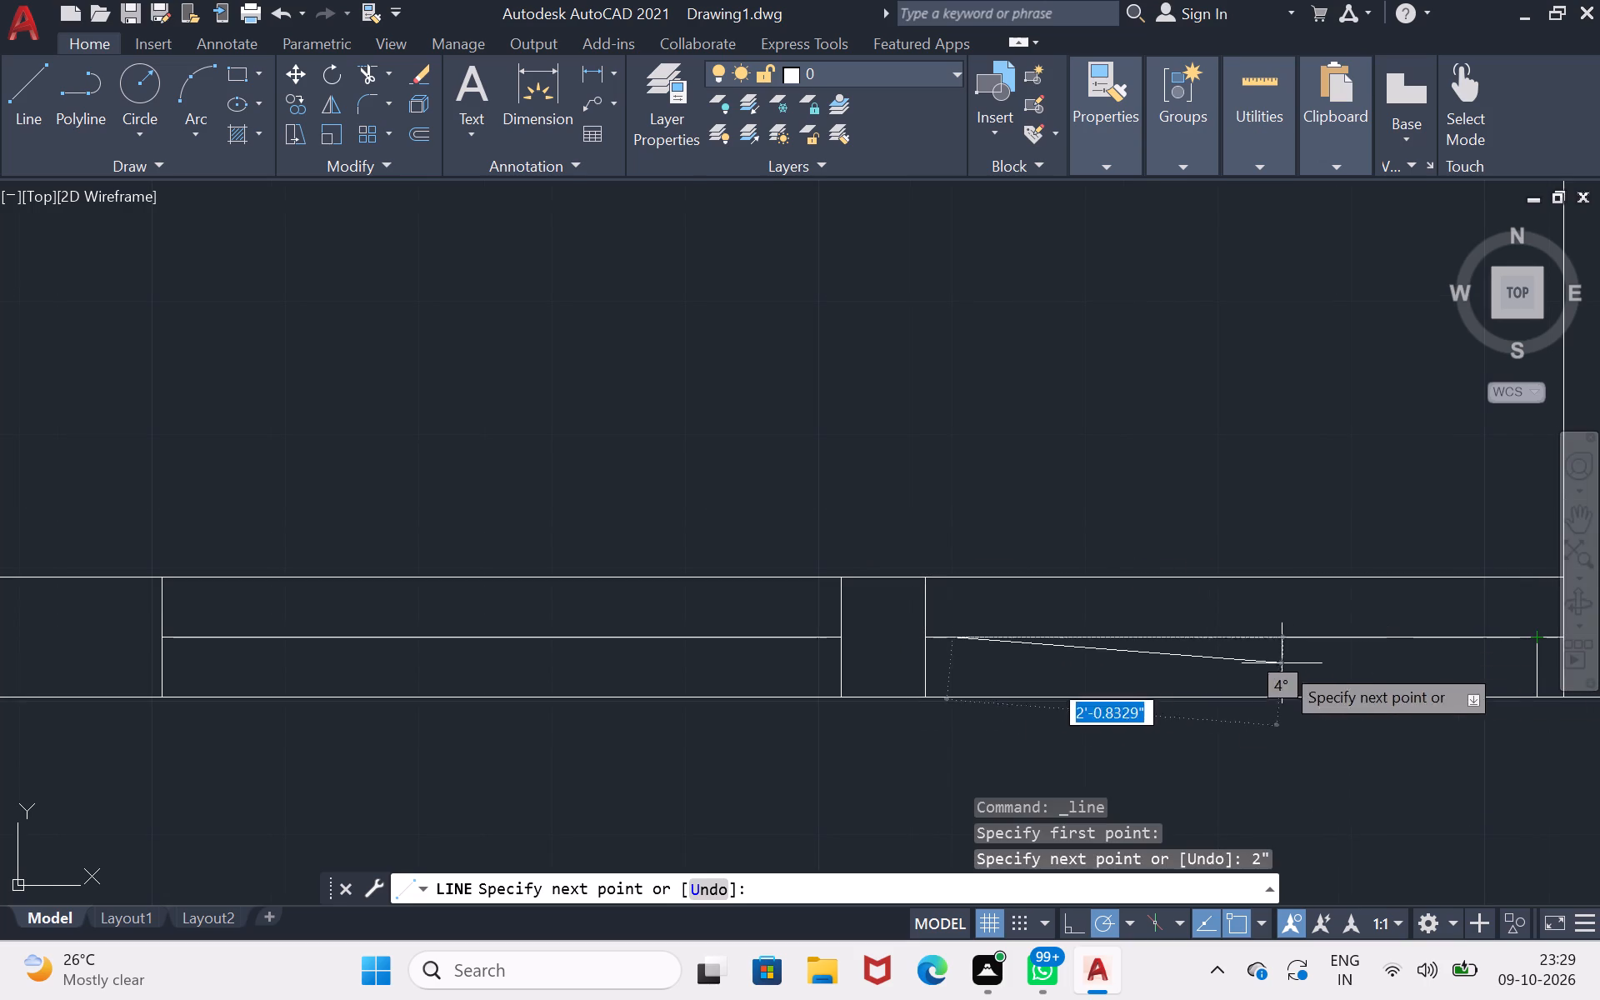
pyautogui.click(950, 694)
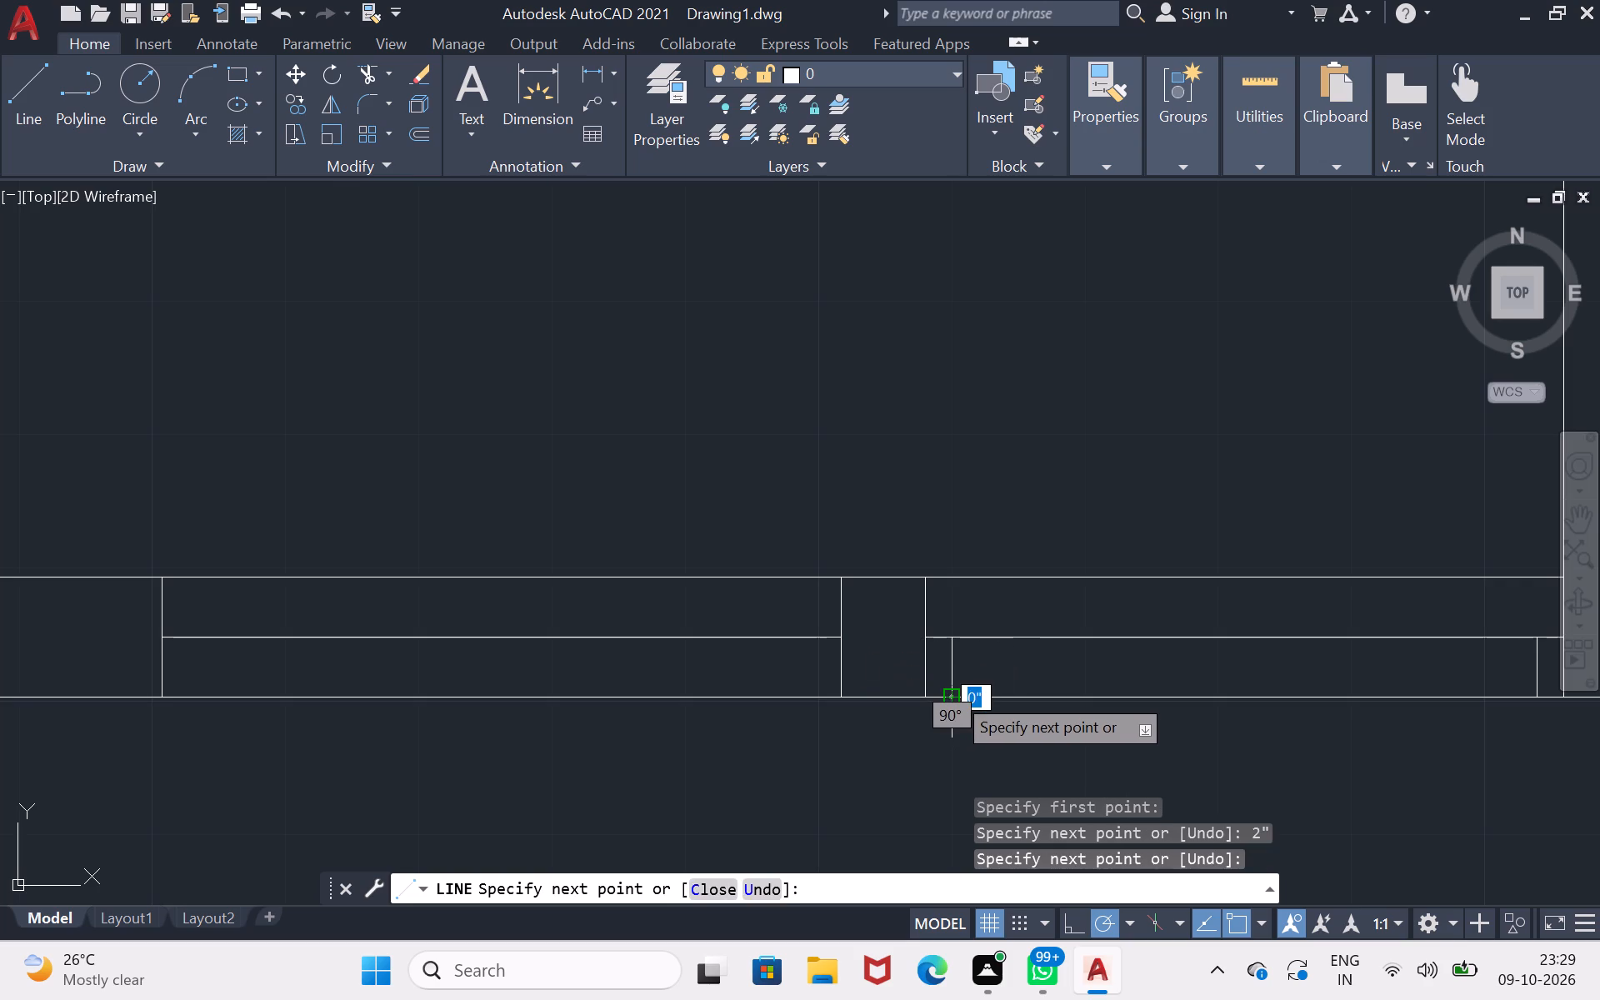
pyautogui.press('Return')
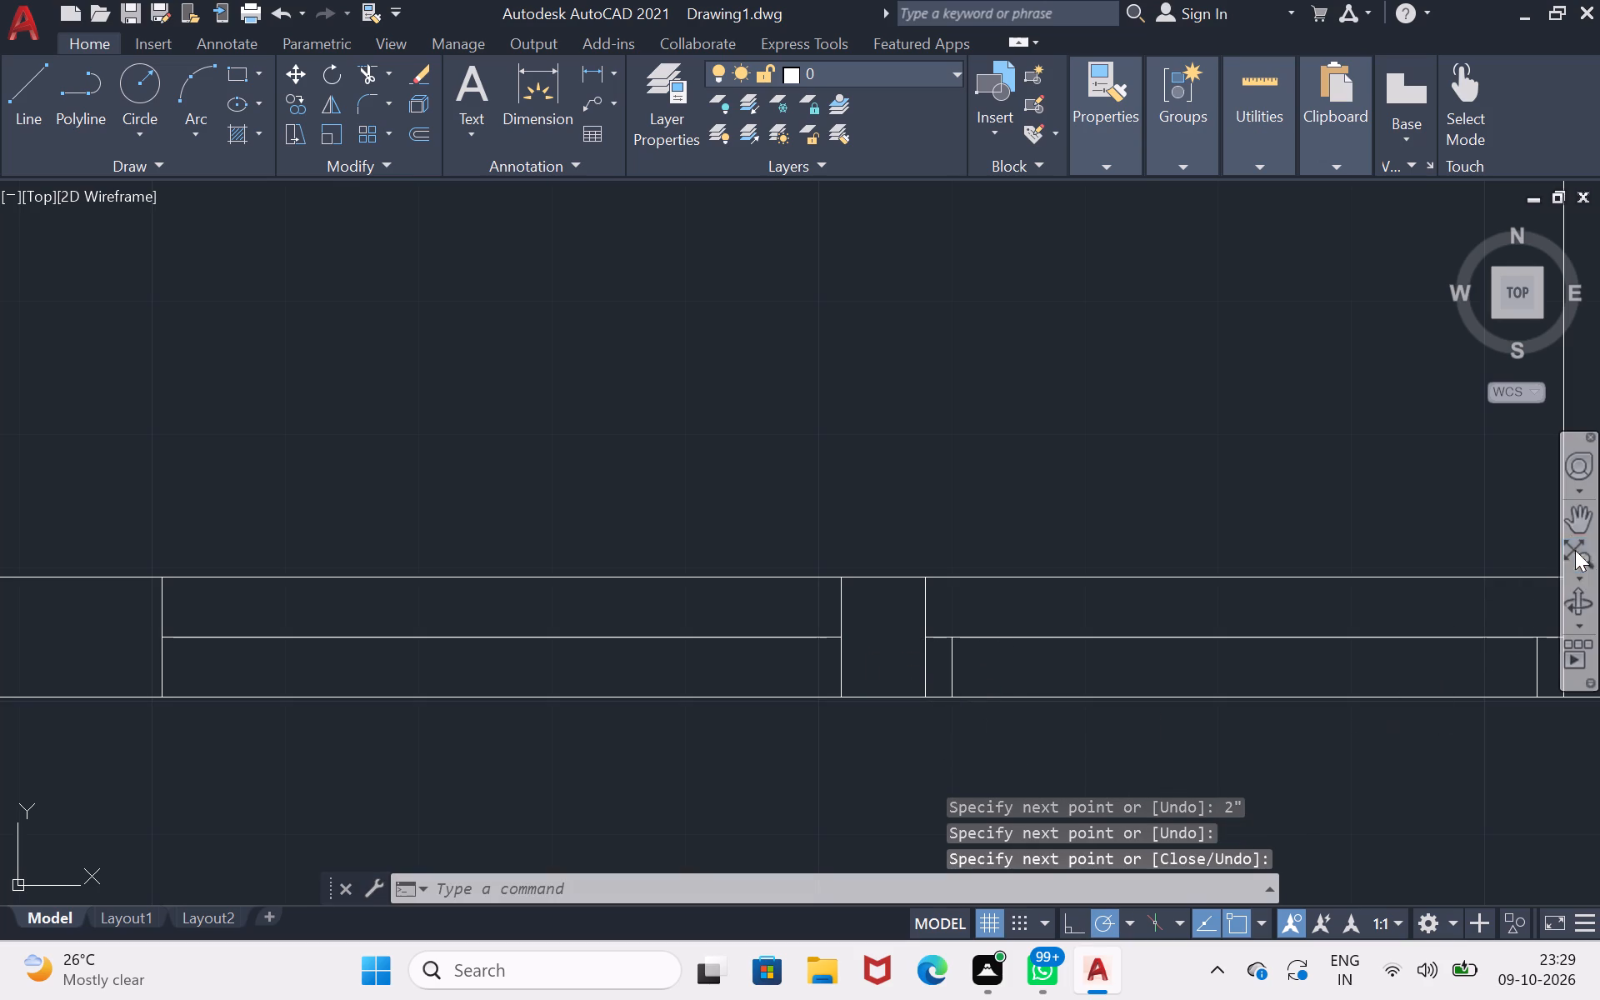
# Trim the inner wall line across the door opening, the left vertical line's lower half, and the short line atop the right jamb.
pyautogui.click(1579, 517)
pyautogui.moveTo(1370, 727); pyautogui.dragTo(1154, 707)
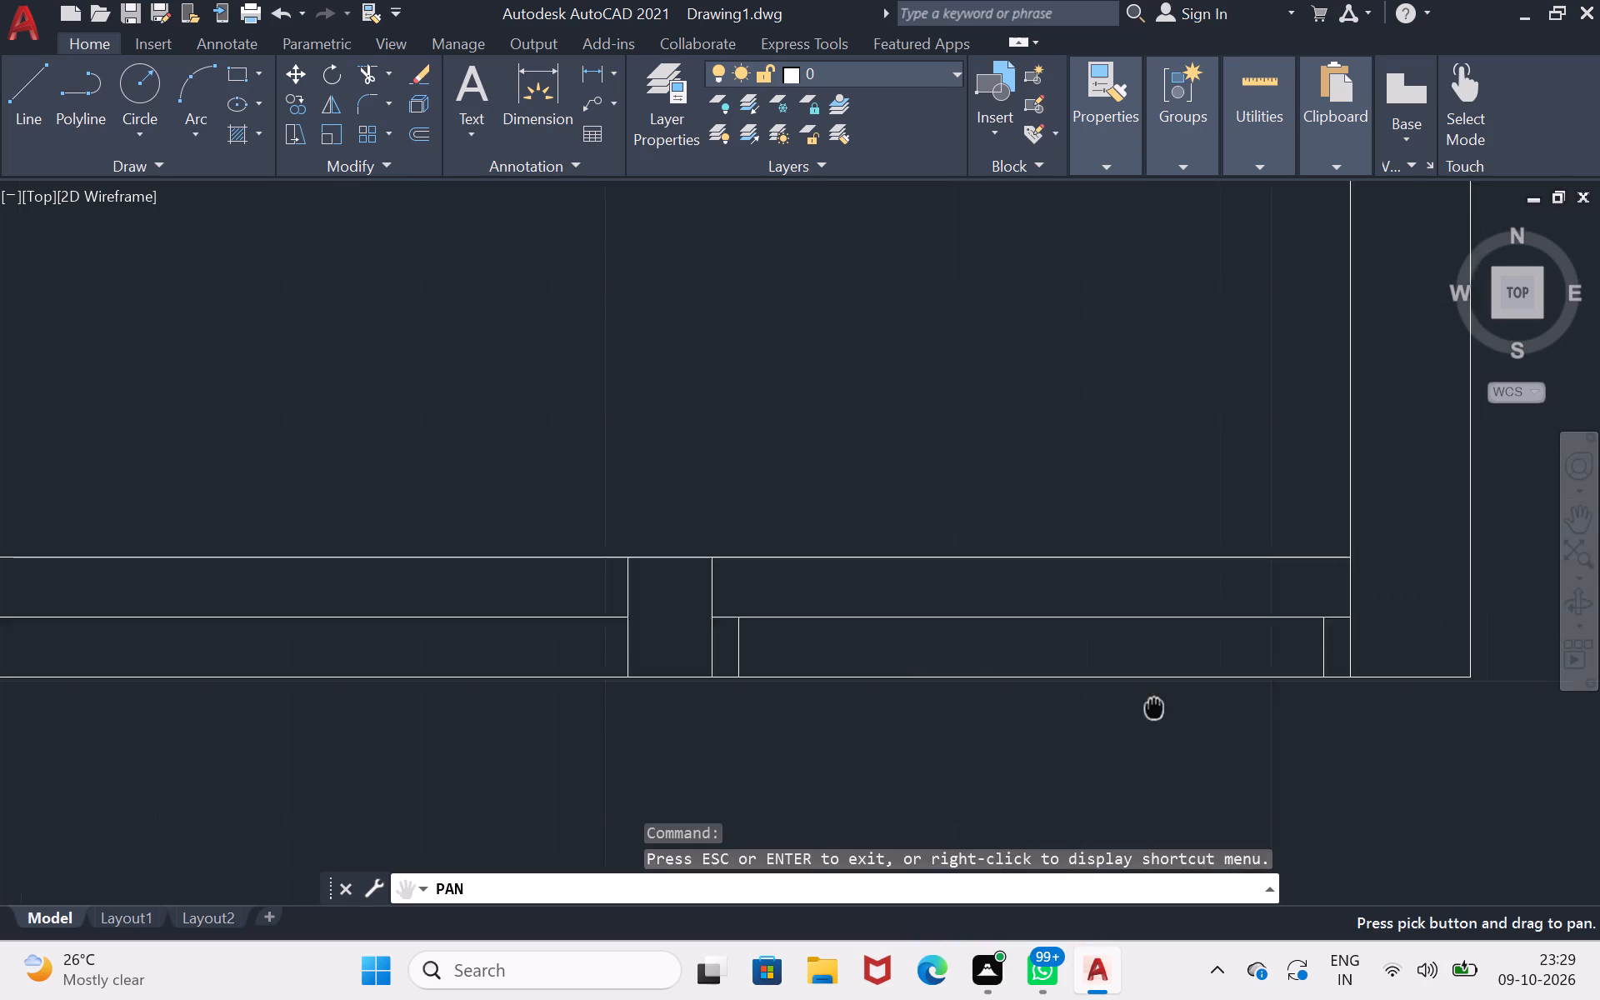
pyautogui.moveTo(1154, 707); pyautogui.dragTo(842, 745)
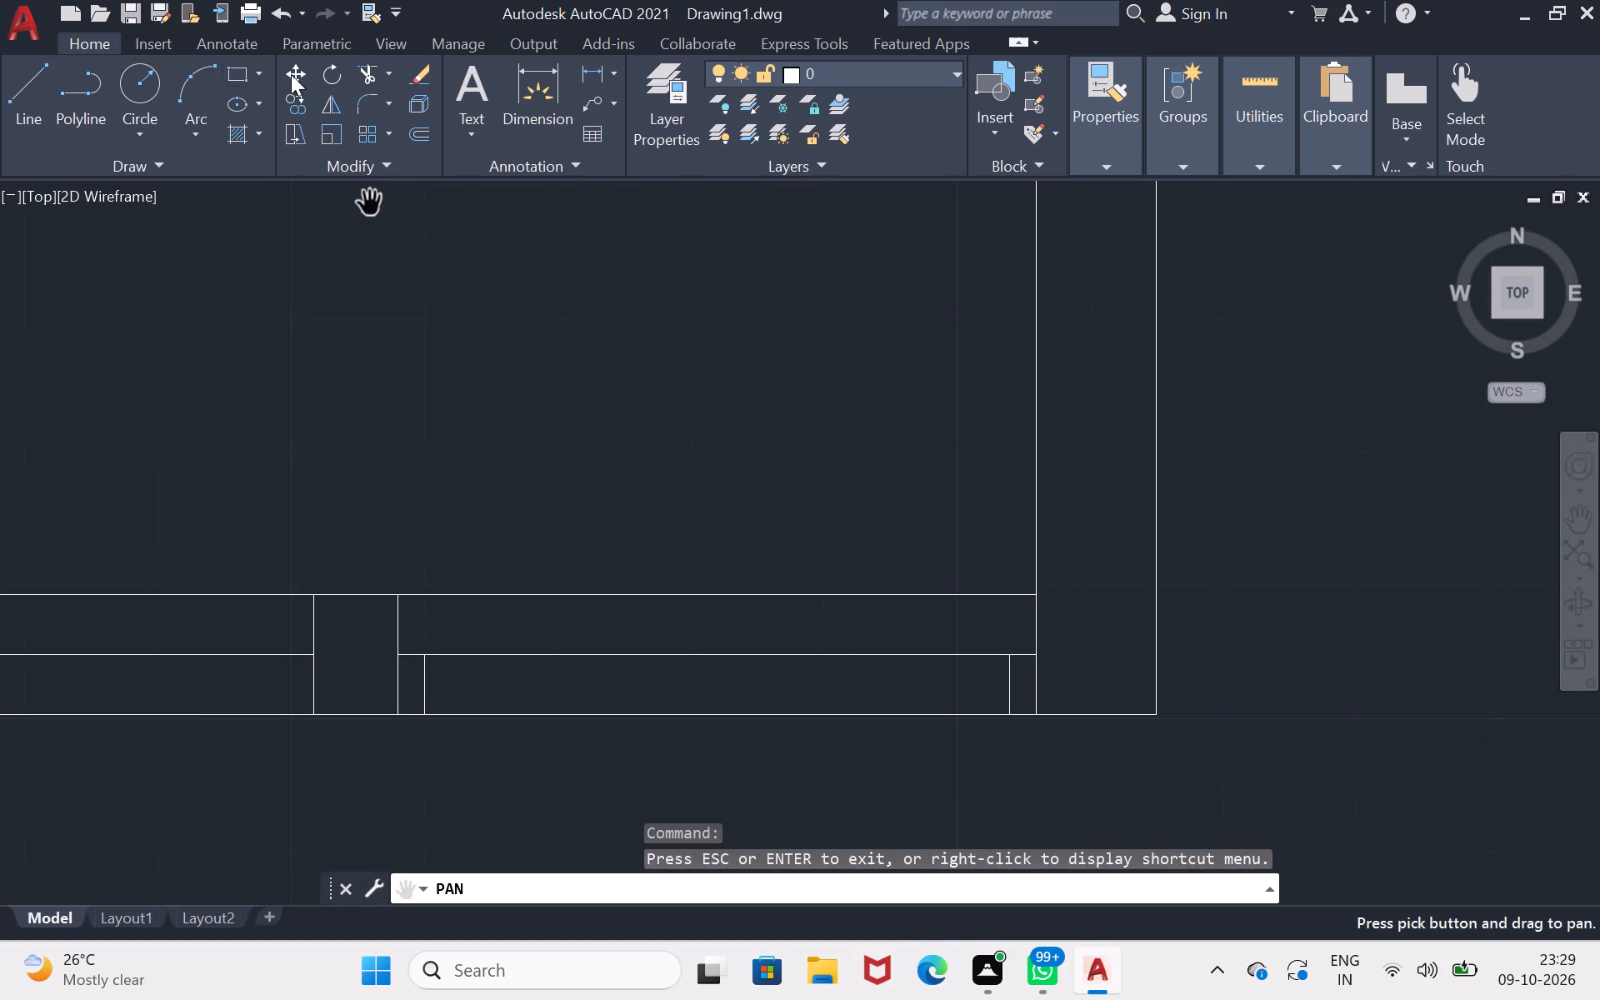
pyautogui.click(365, 67)
pyautogui.moveTo(538, 495); pyautogui.dragTo(557, 604)
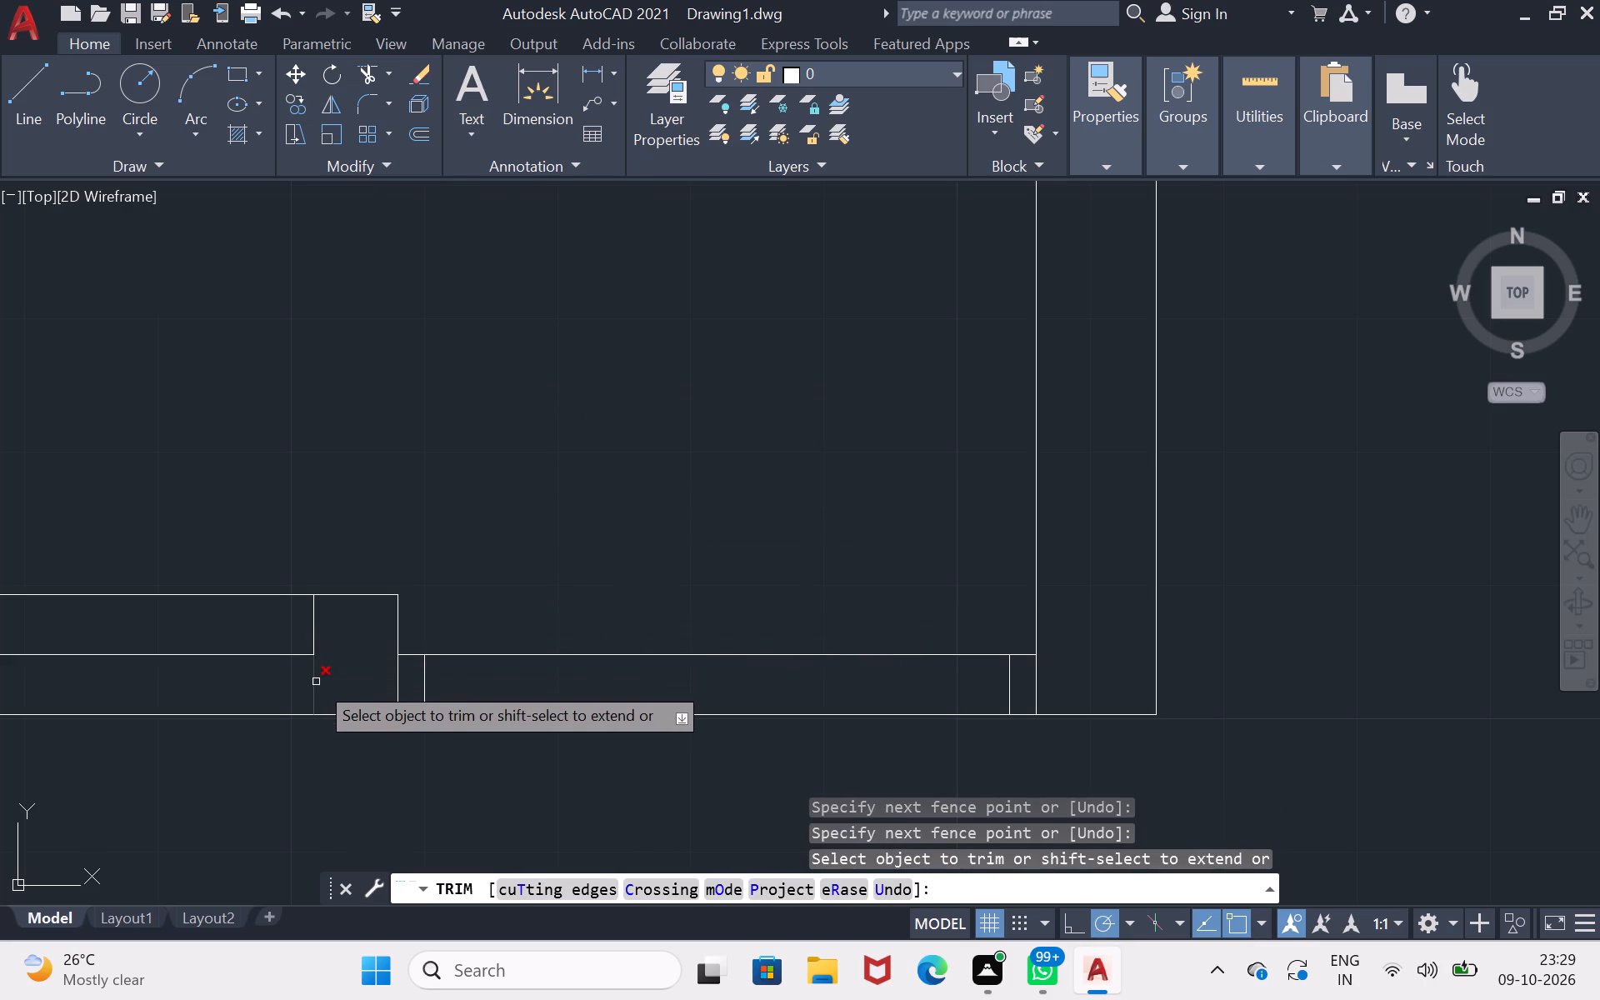
pyautogui.scroll(-2, 317, 621)
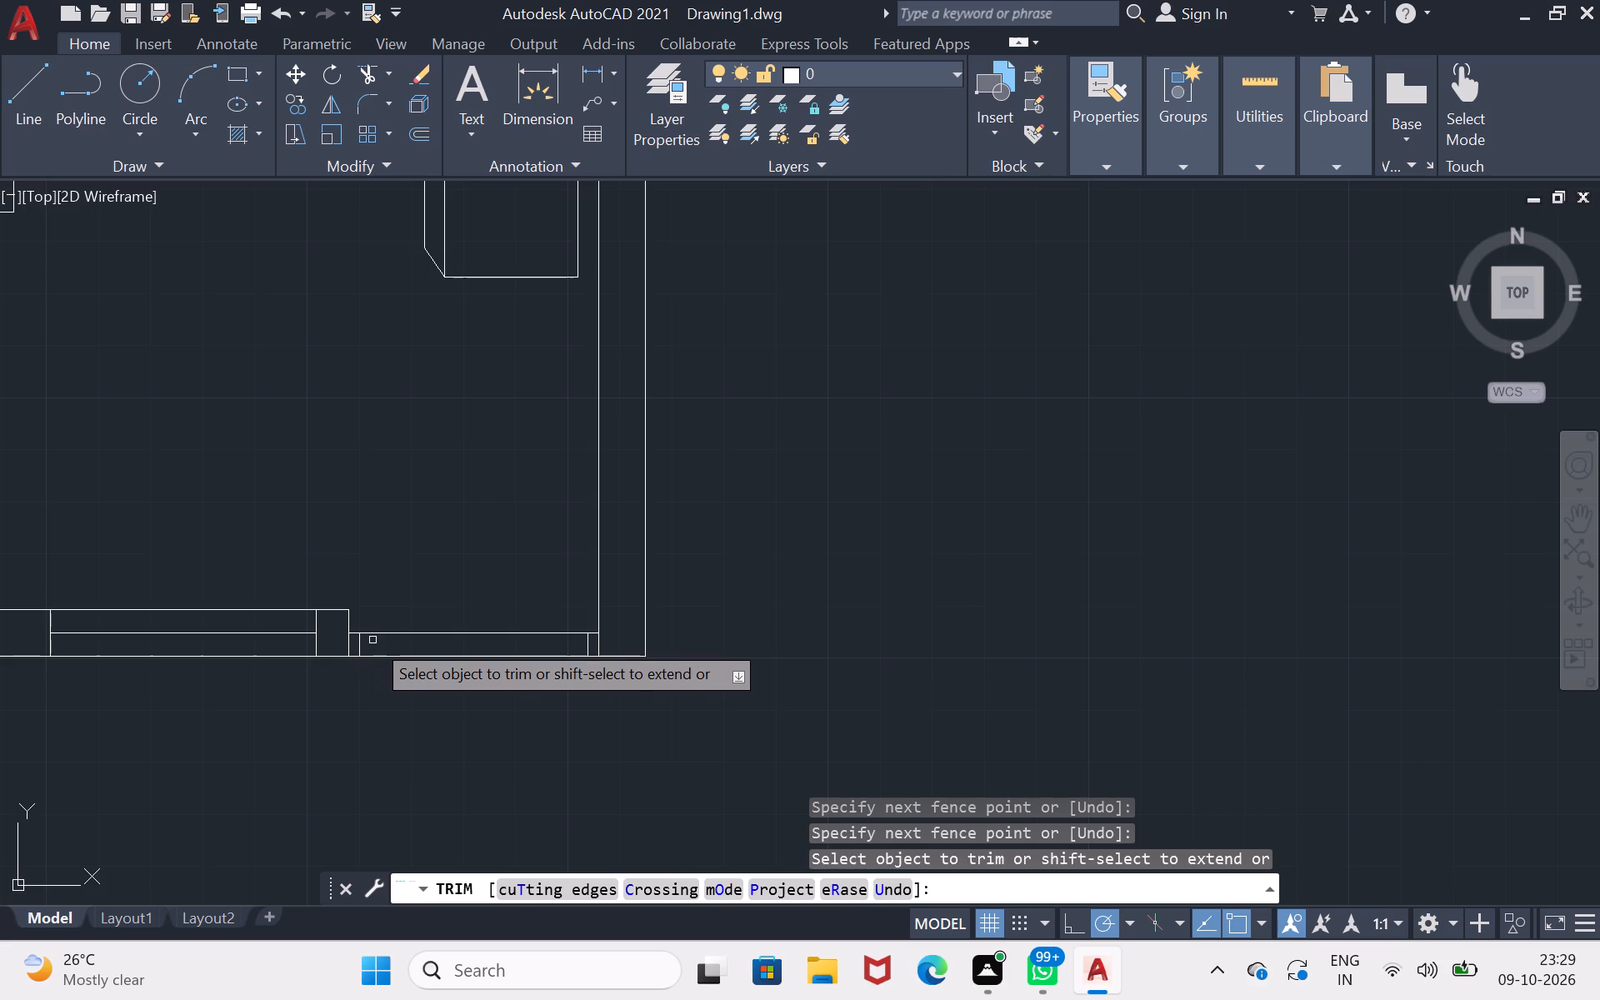
pyautogui.scroll(2, 372, 640)
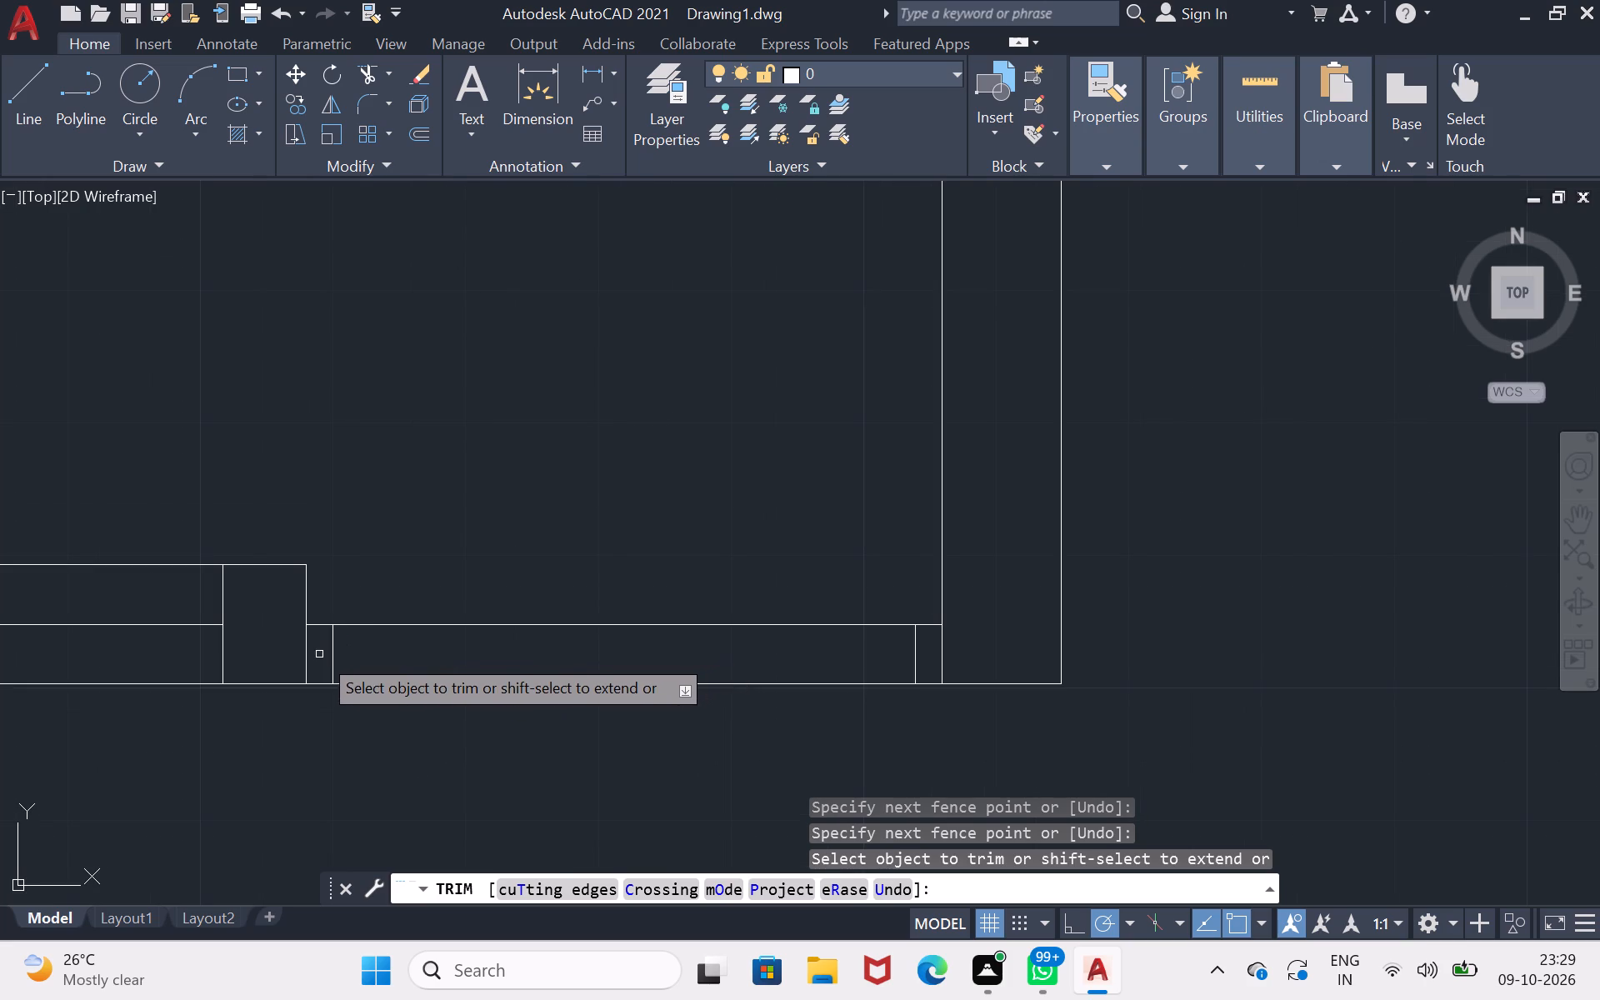
pyautogui.click(307, 658)
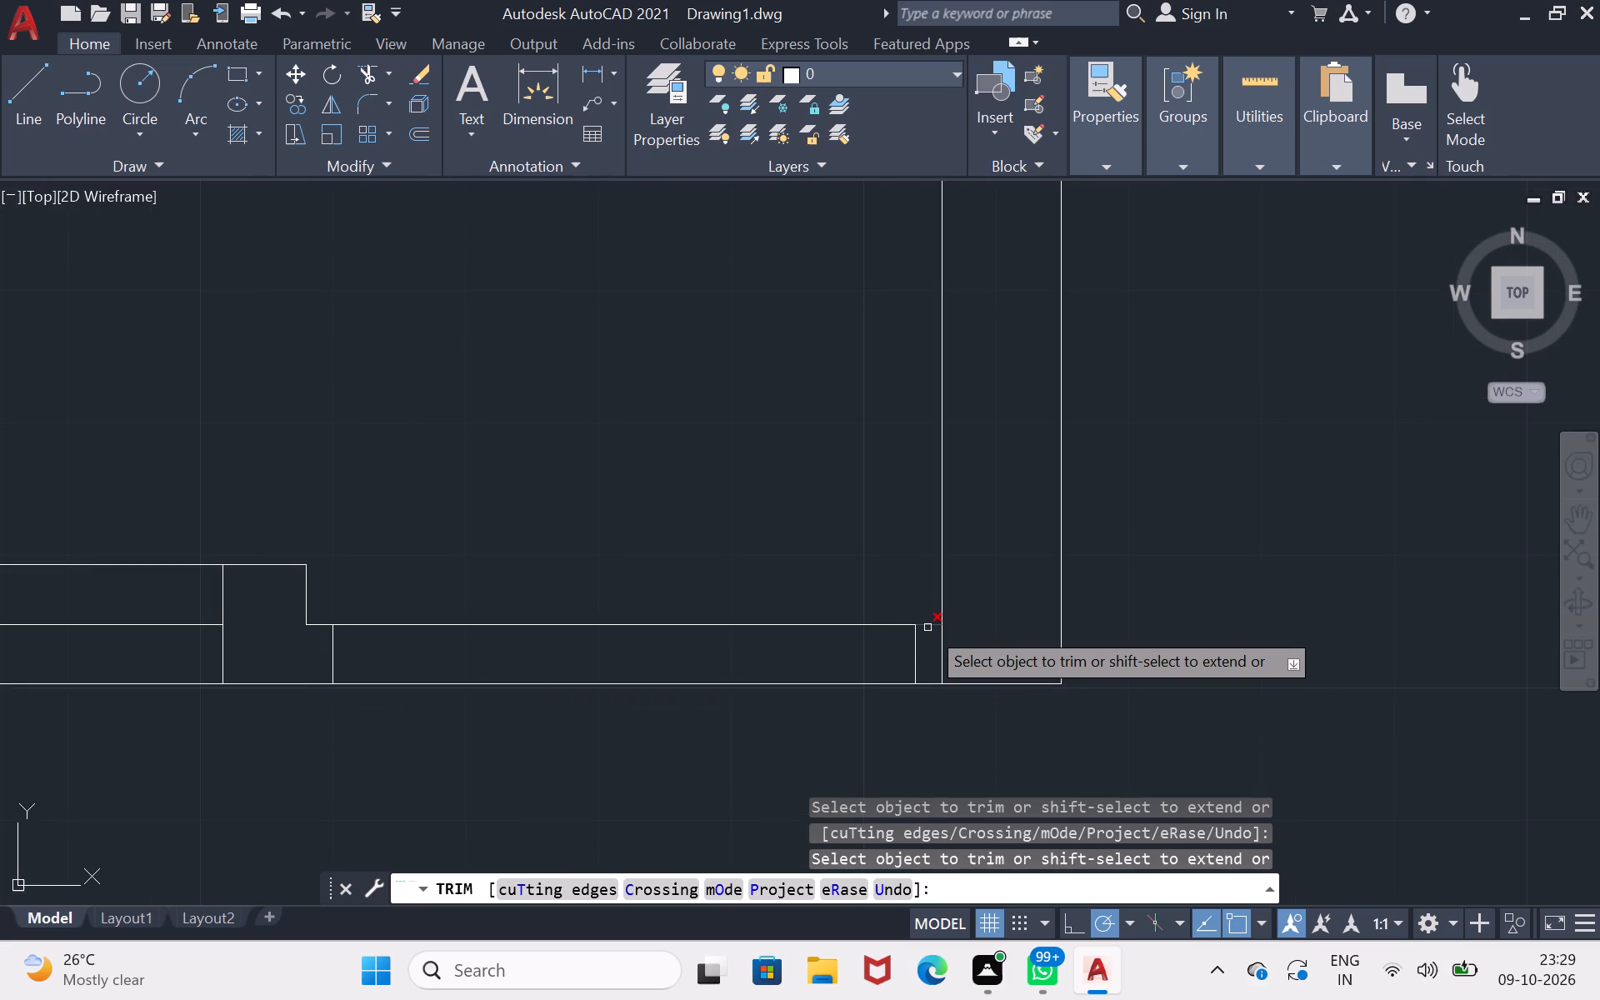
pyautogui.click(927, 627)
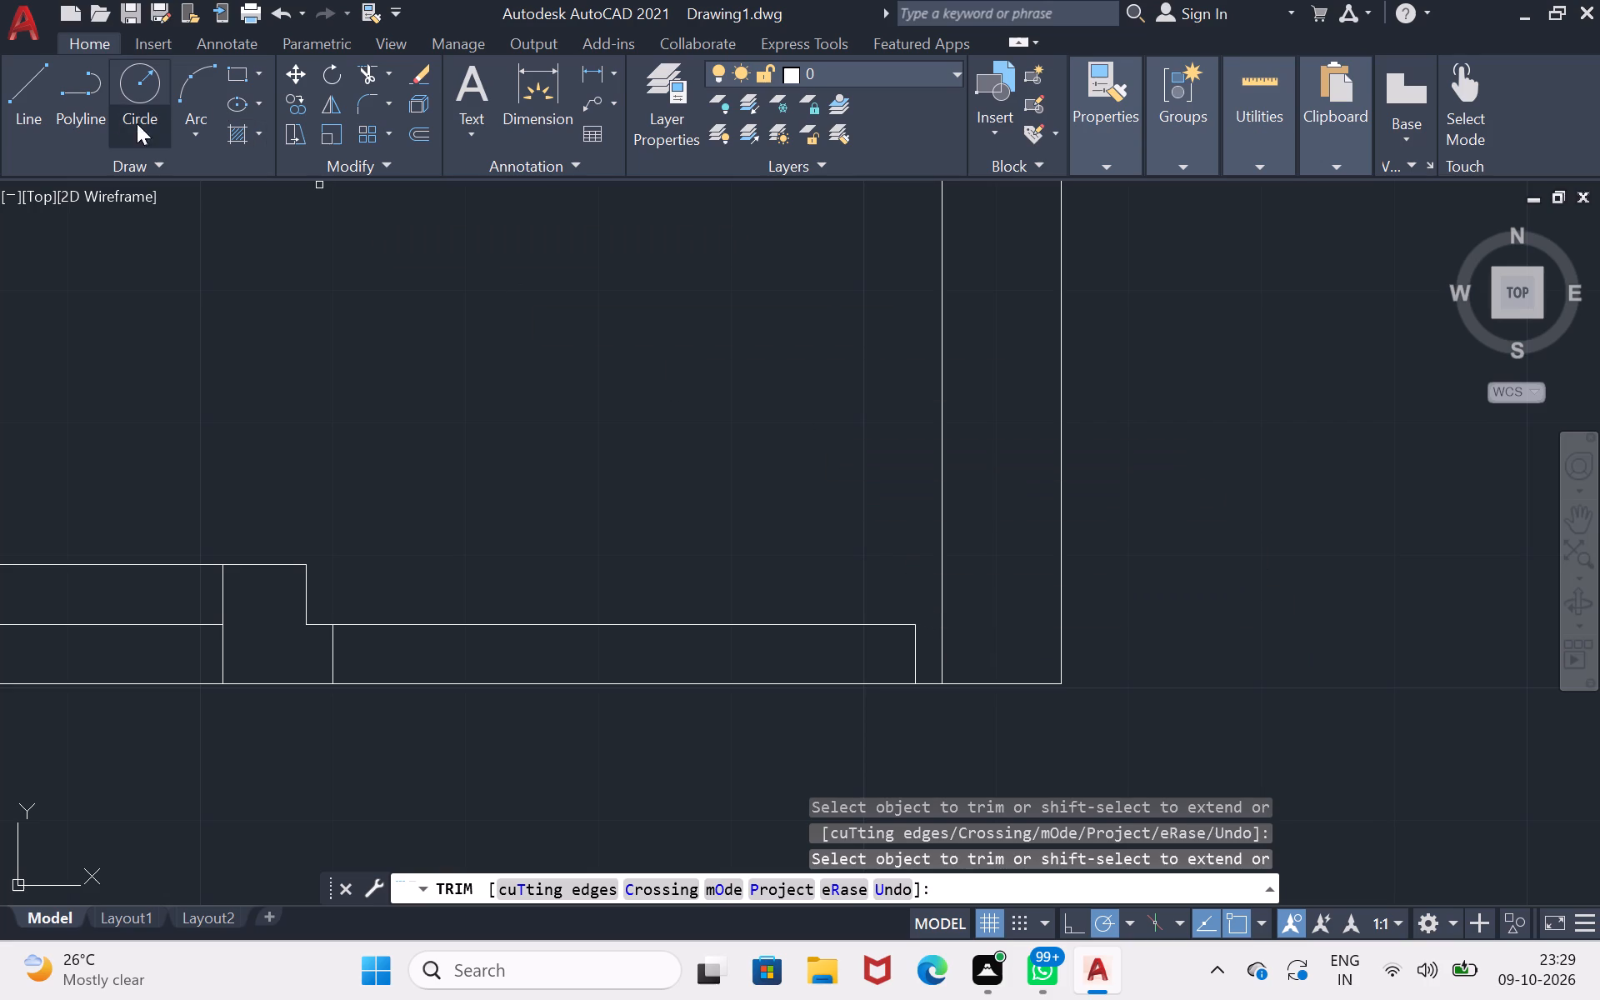
# Draw a 3' vertical line for the door leaf, going up into the room from the right jamb's upper-left corner.
pyautogui.click(35, 105)
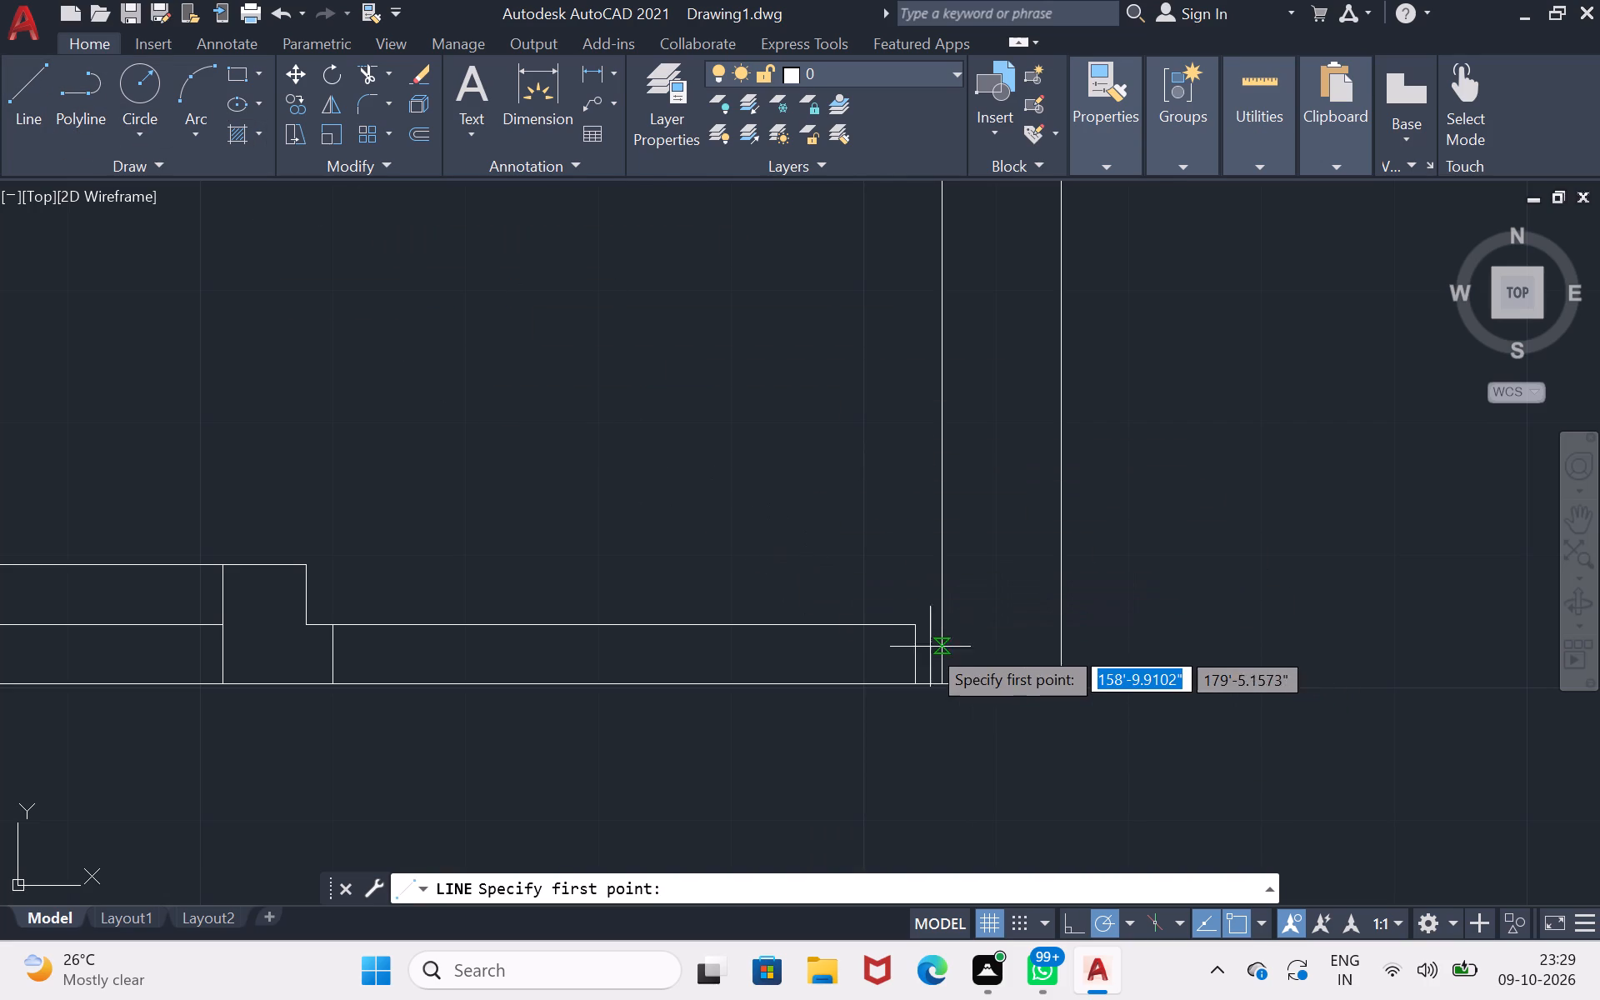
pyautogui.hotkey('ctrl', 'z')
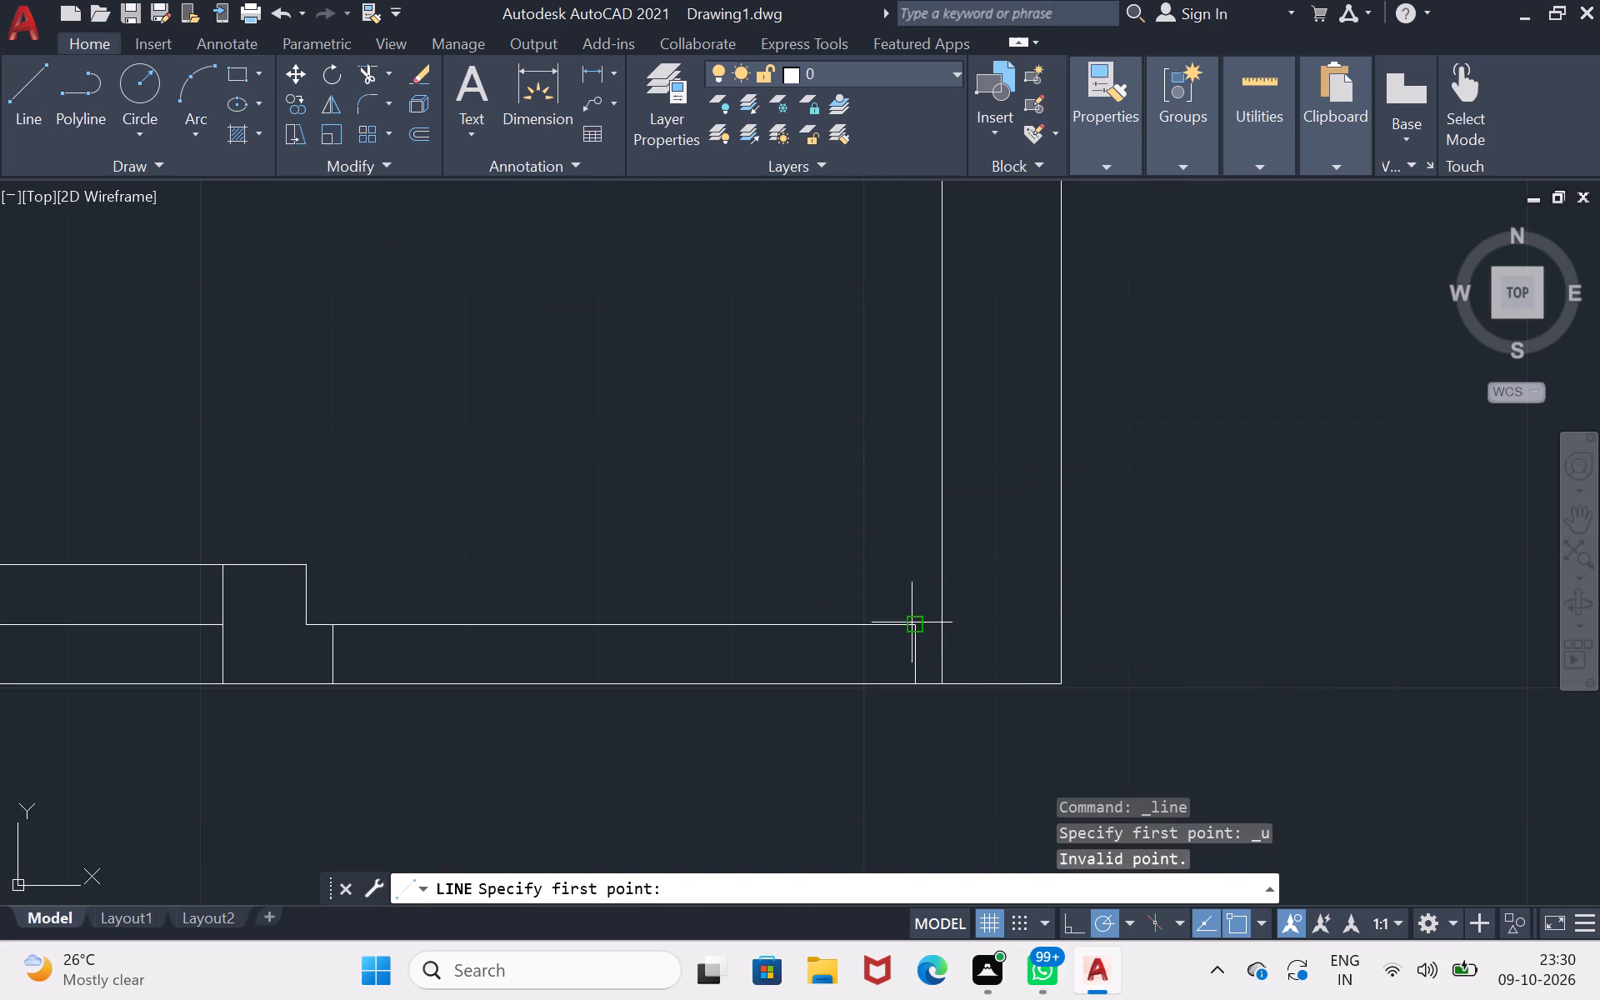
pyautogui.click(912, 622)
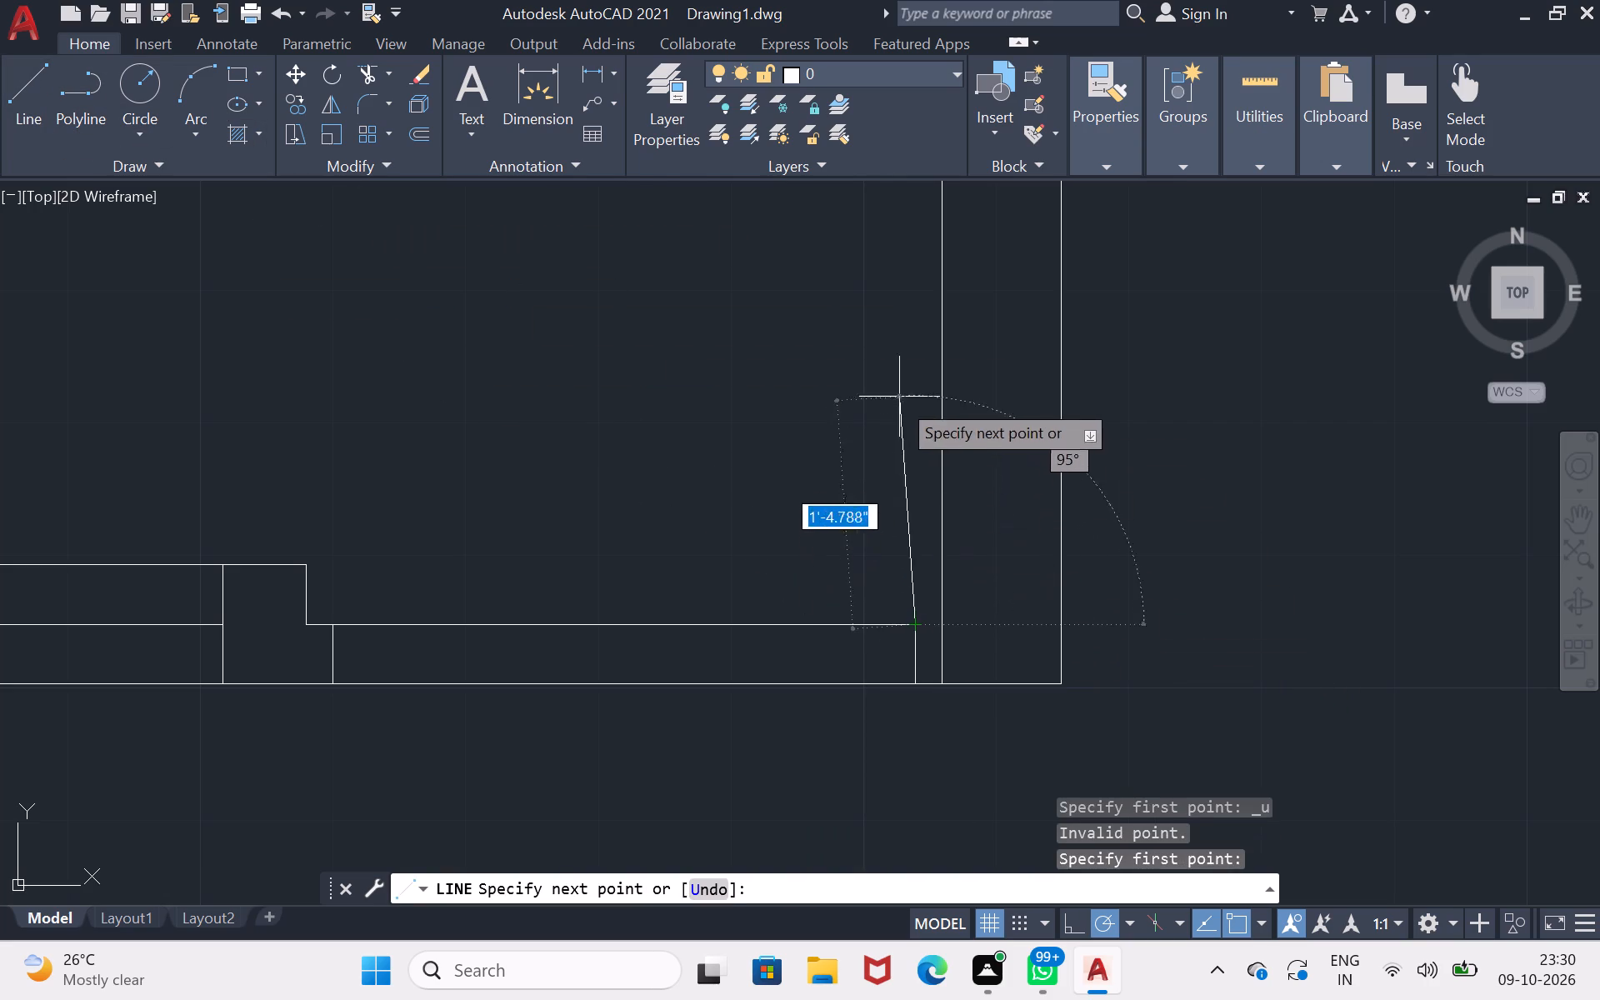
pyautogui.press('3')
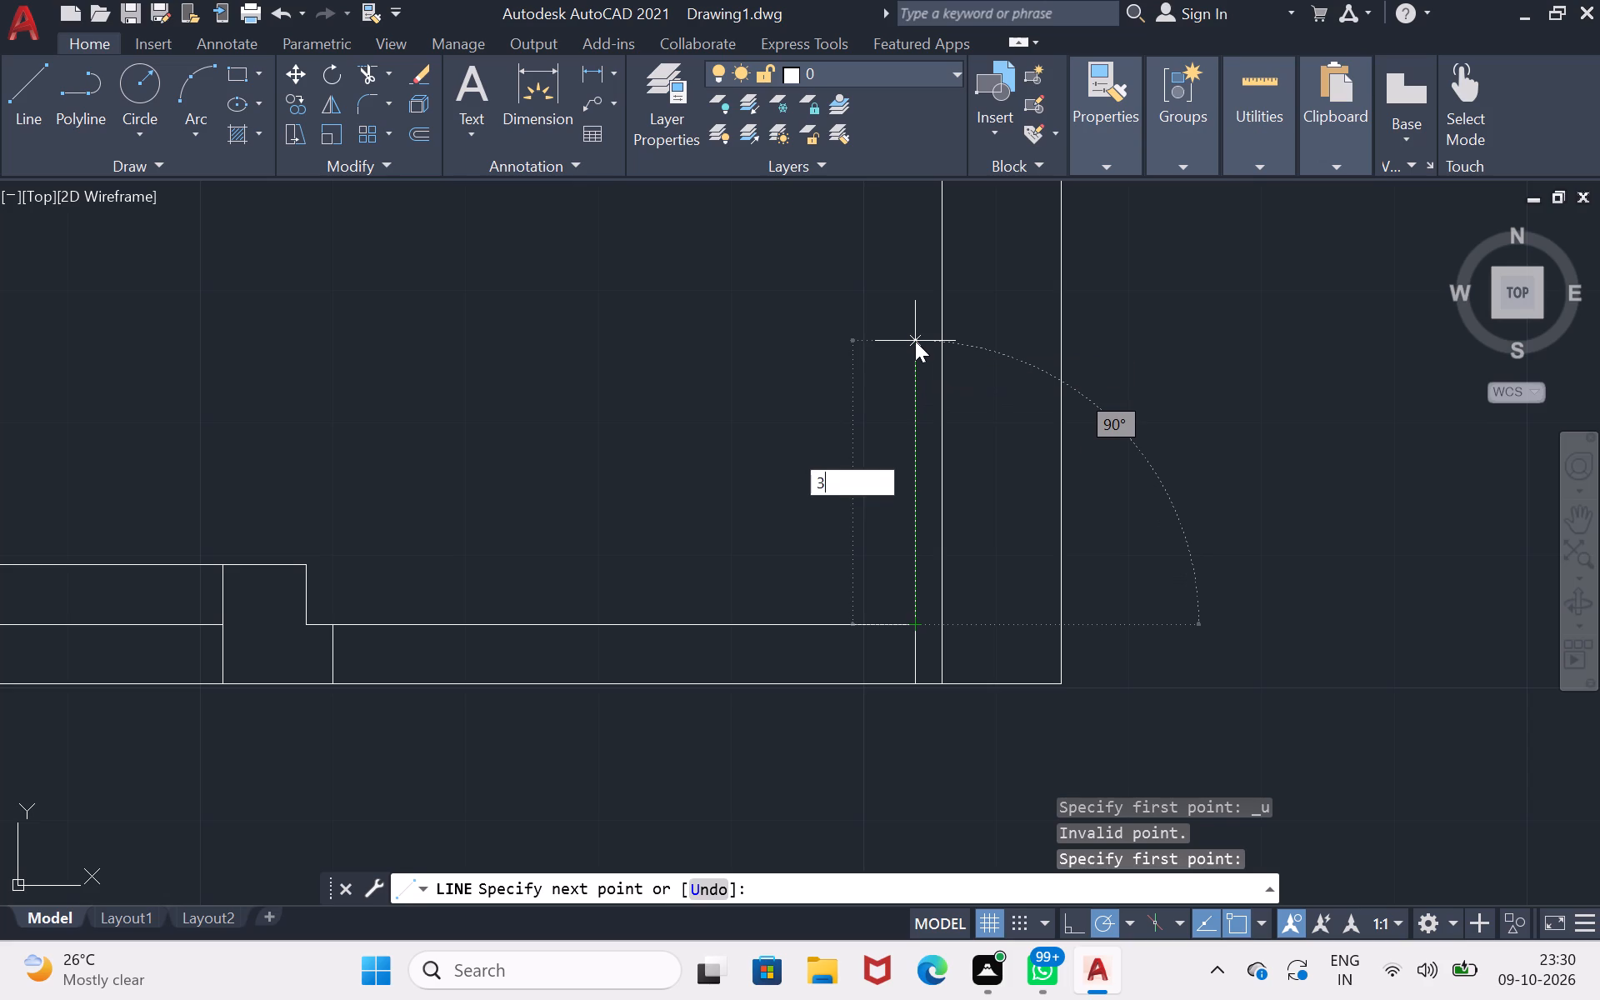
pyautogui.press("'")
pyautogui.press('Return')
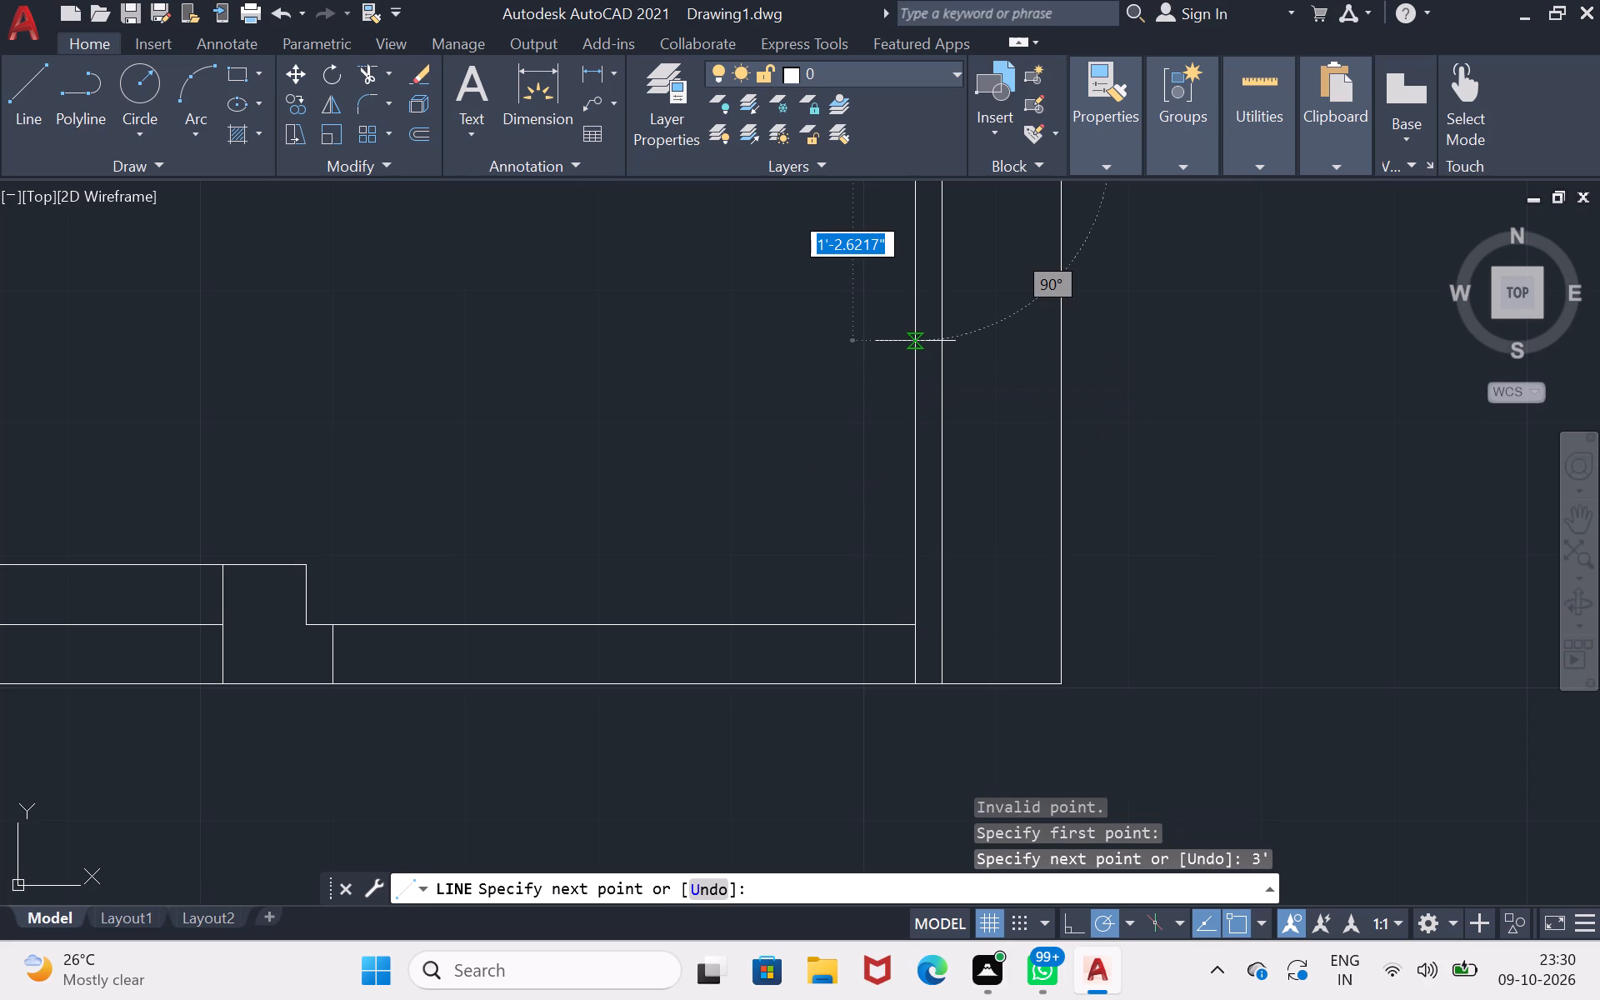
pyautogui.scroll(-2, 907, 357)
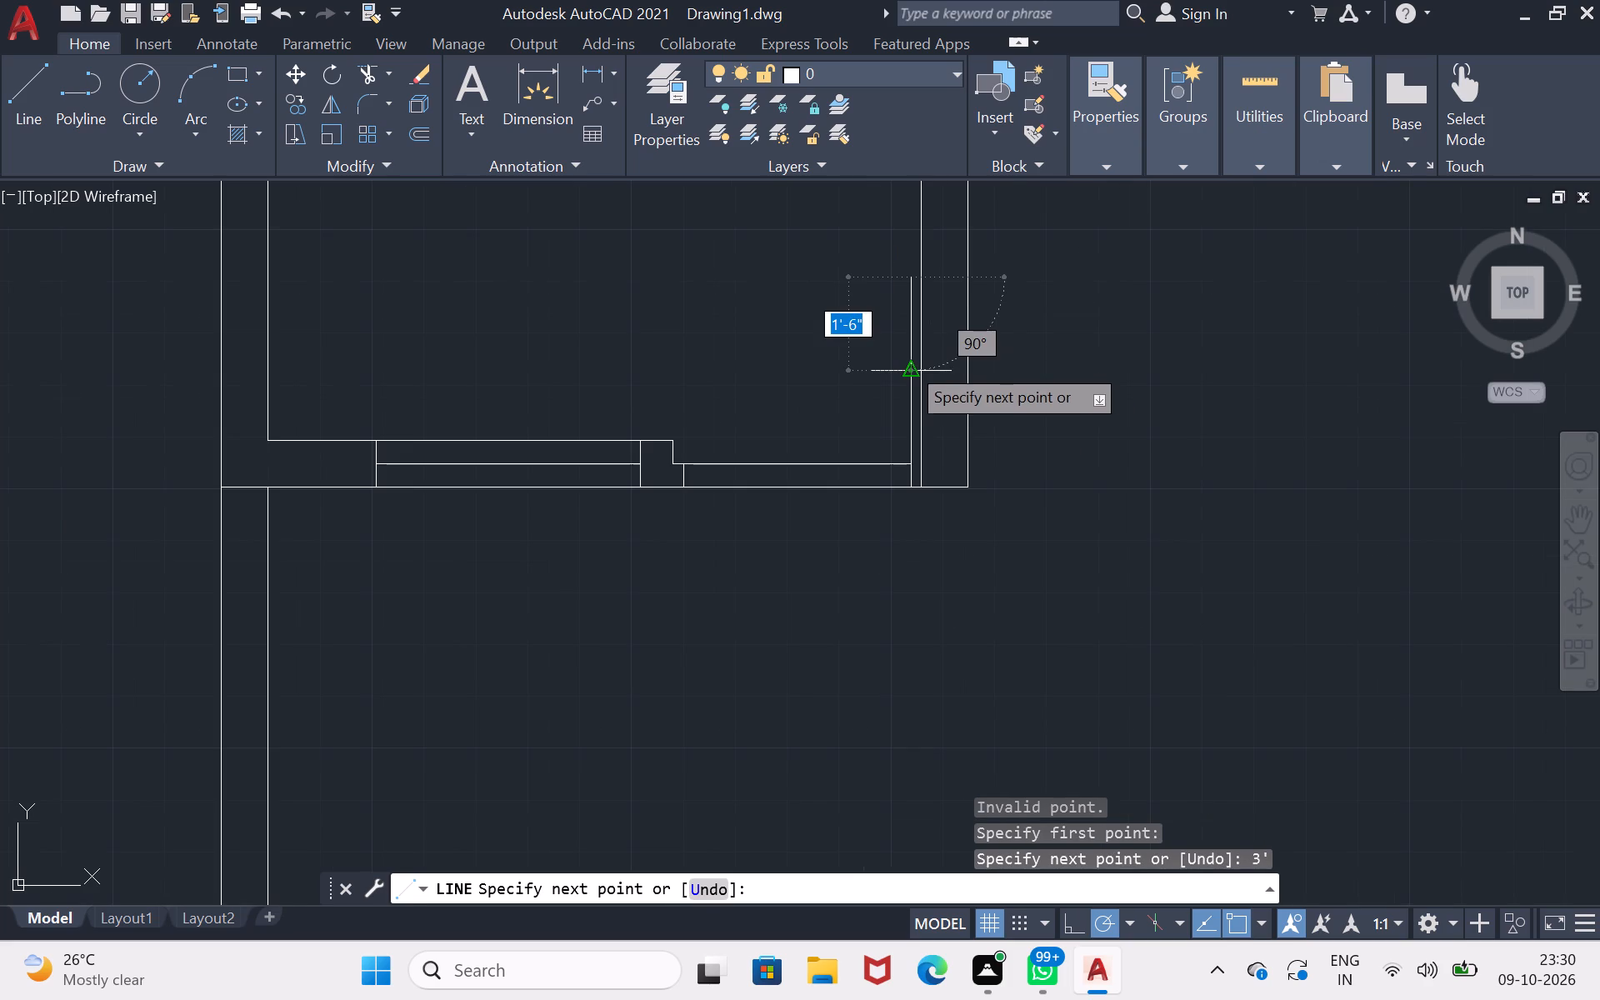
pyautogui.press('Return')
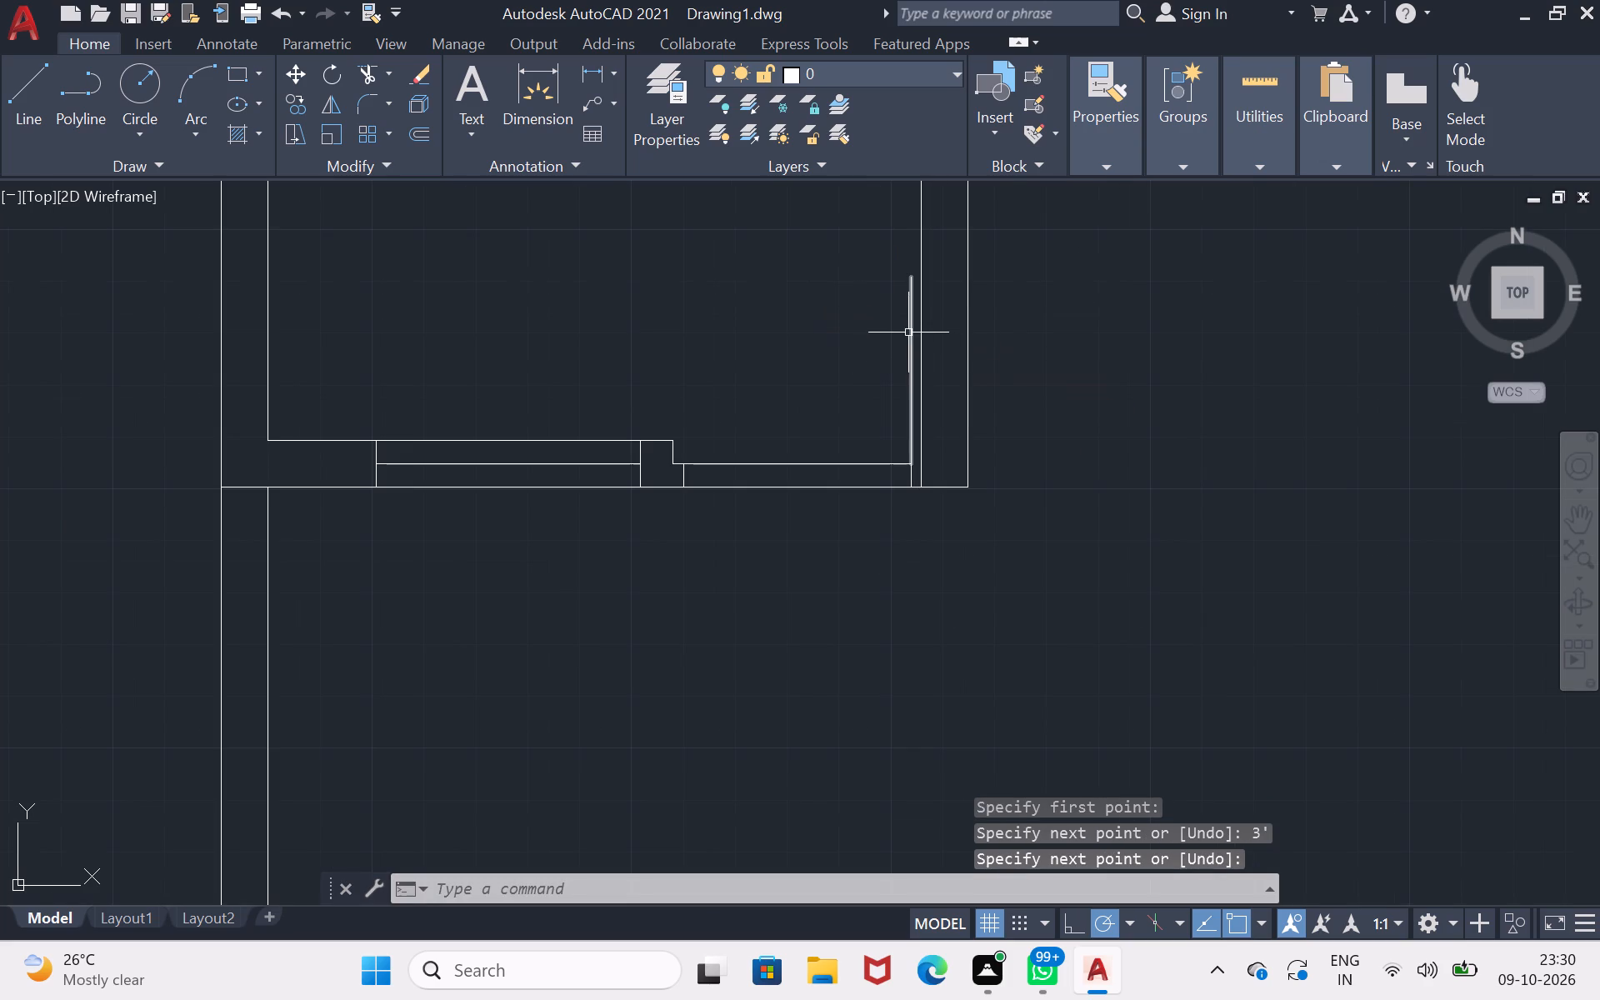
# Offset the door leaf line and the right jamb's left line 1" to the left, toward the door opening.
pyautogui.click(912, 317)
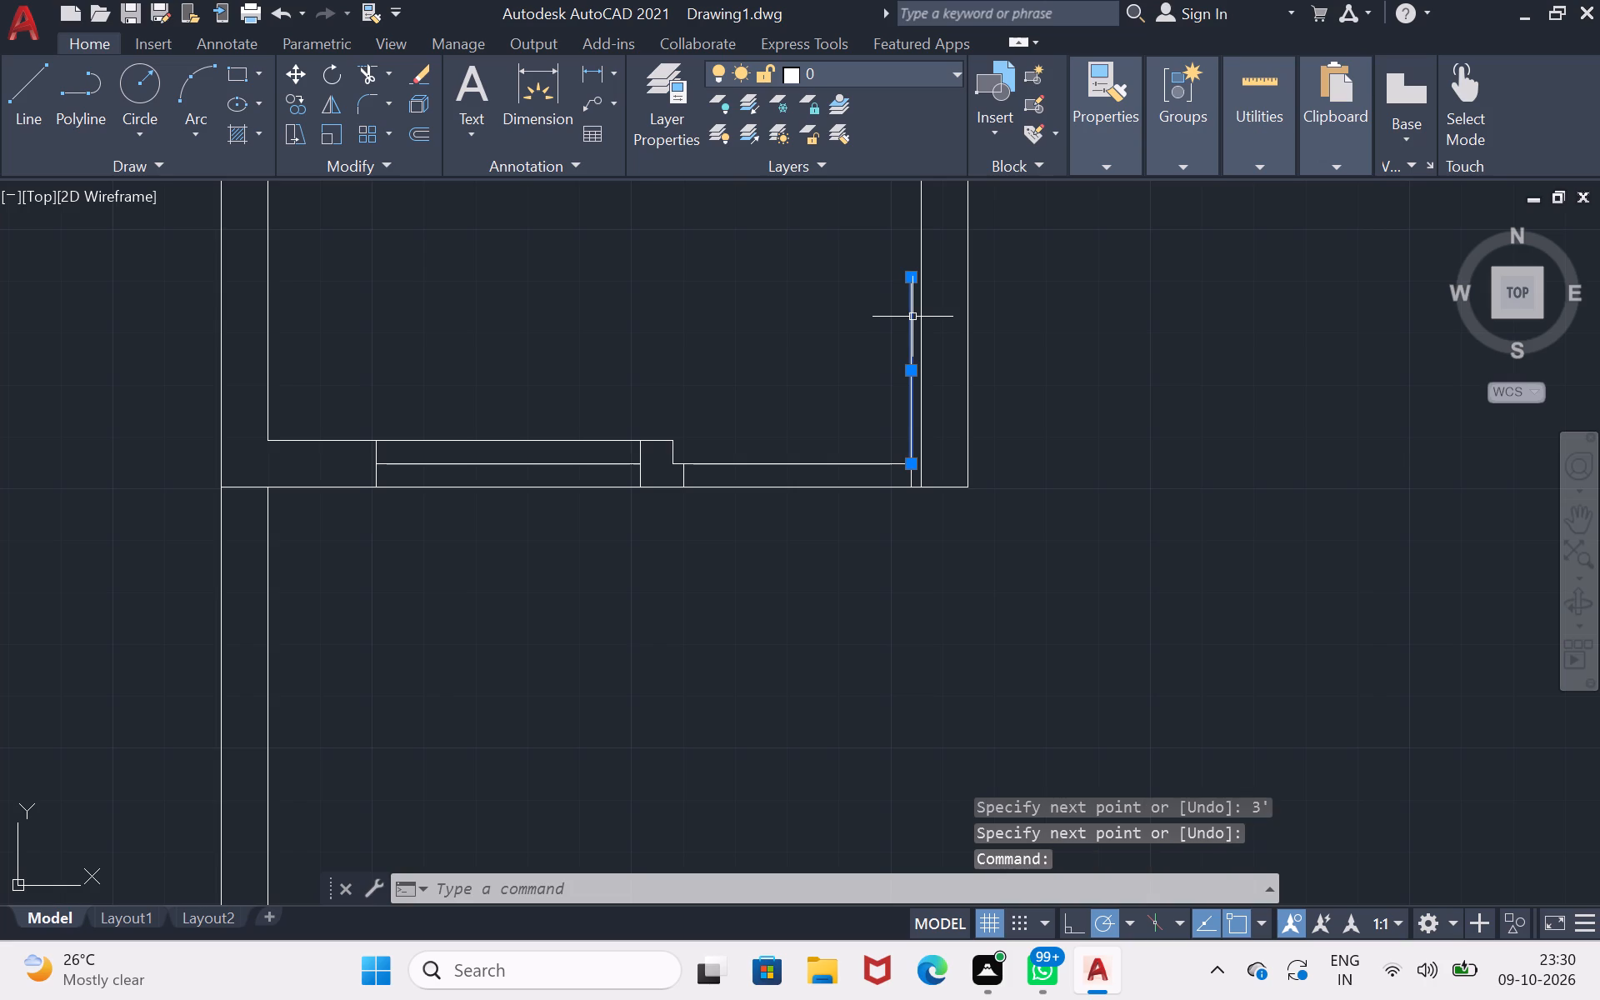
pyautogui.press('o')
pyautogui.press('Return')
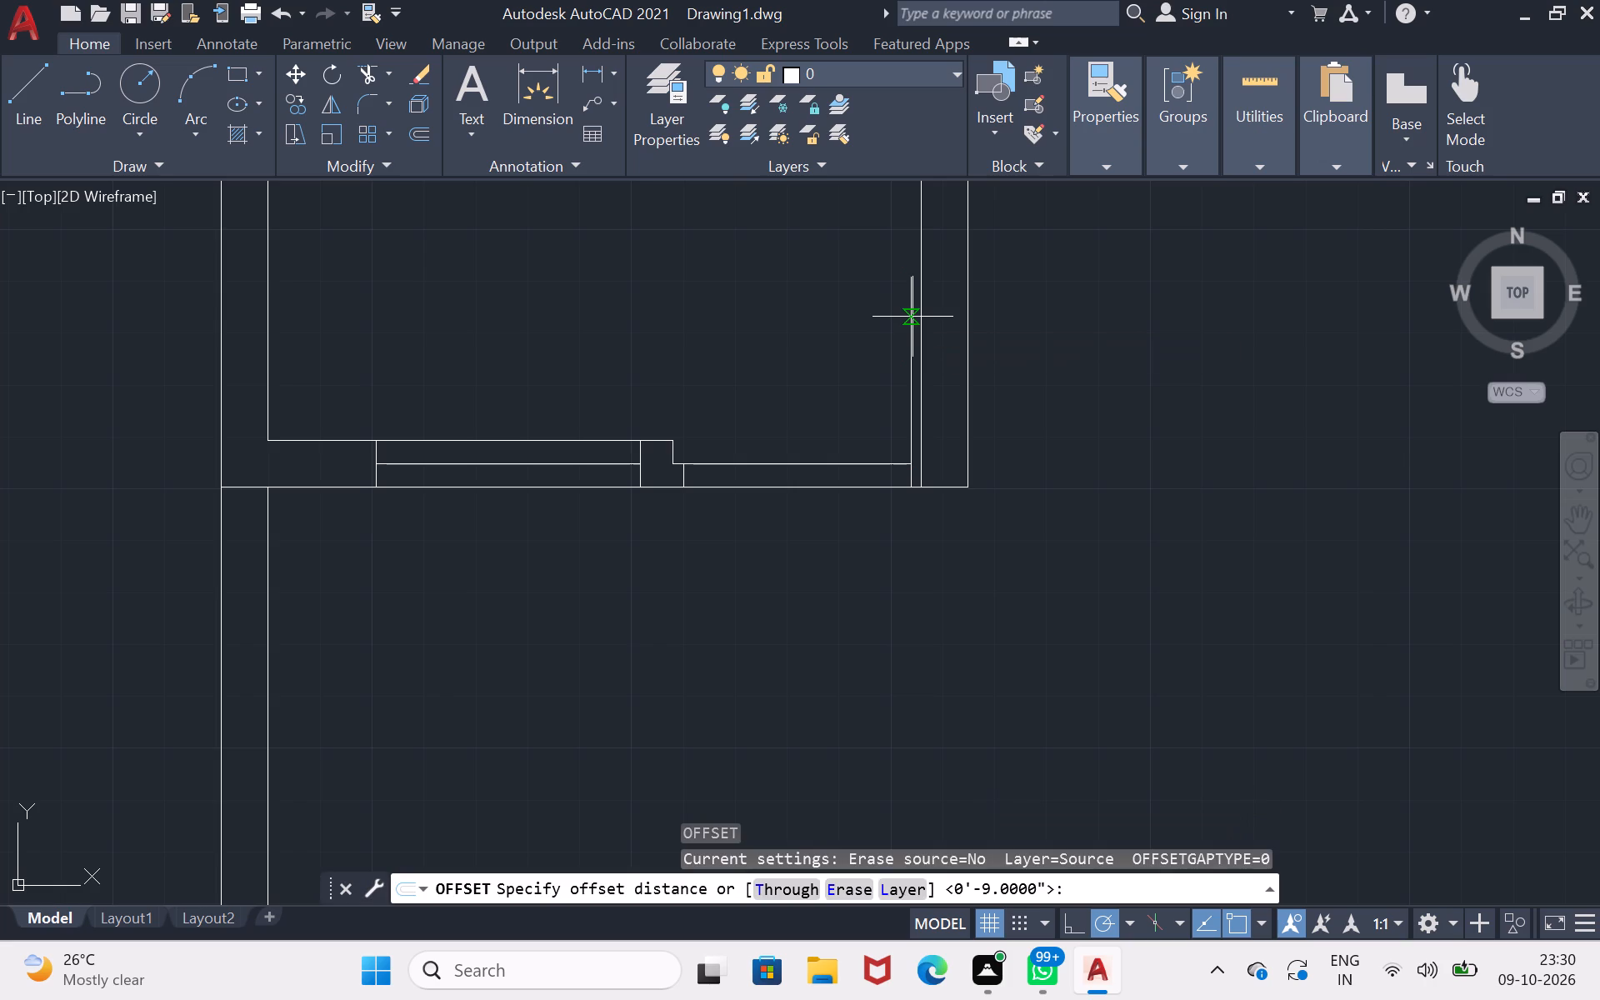
pyautogui.write('1"')
pyautogui.press('Return')
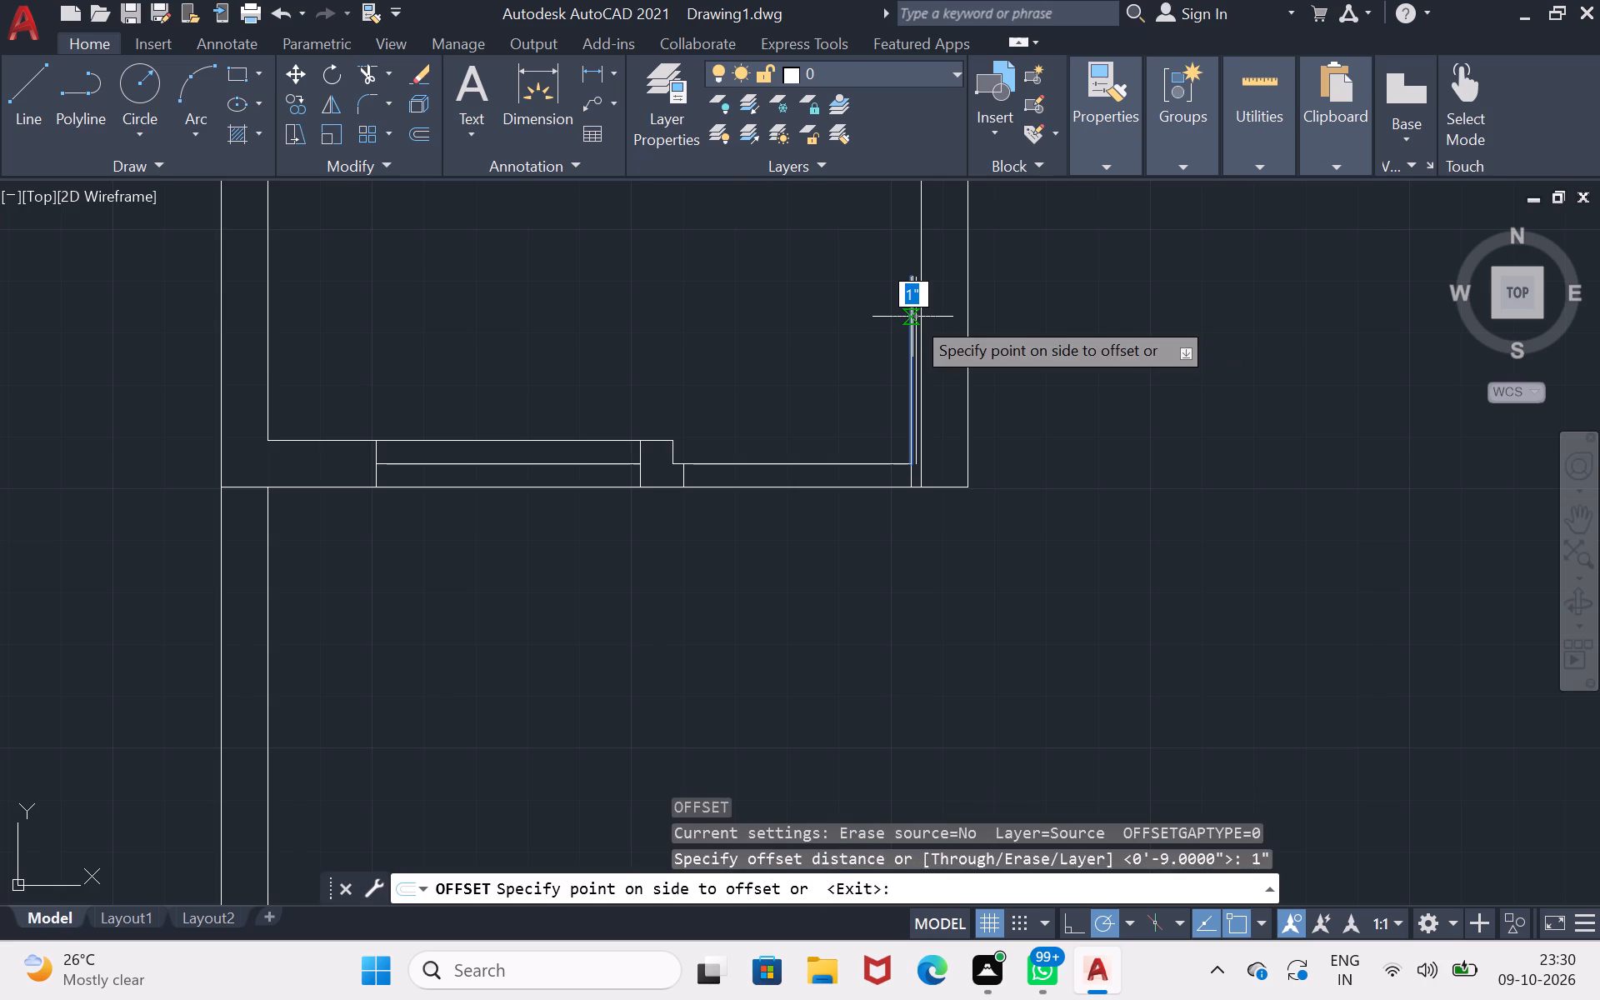
pyautogui.click(889, 345)
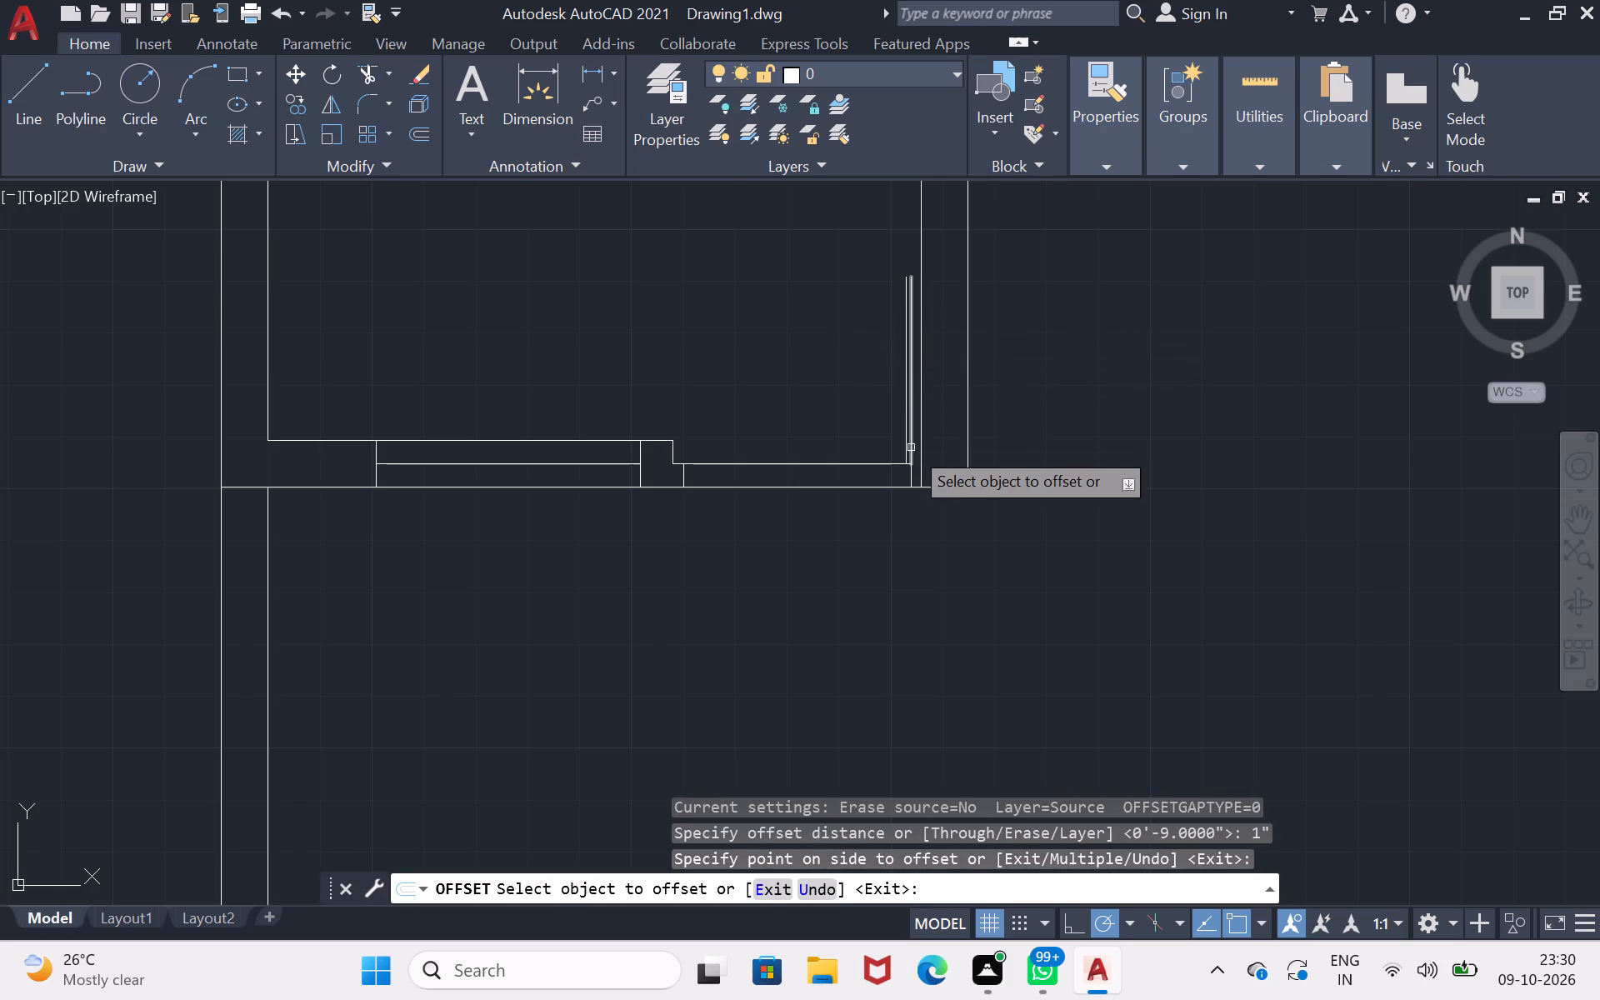
pyautogui.moveTo(912, 478); pyautogui.dragTo(840, 734)
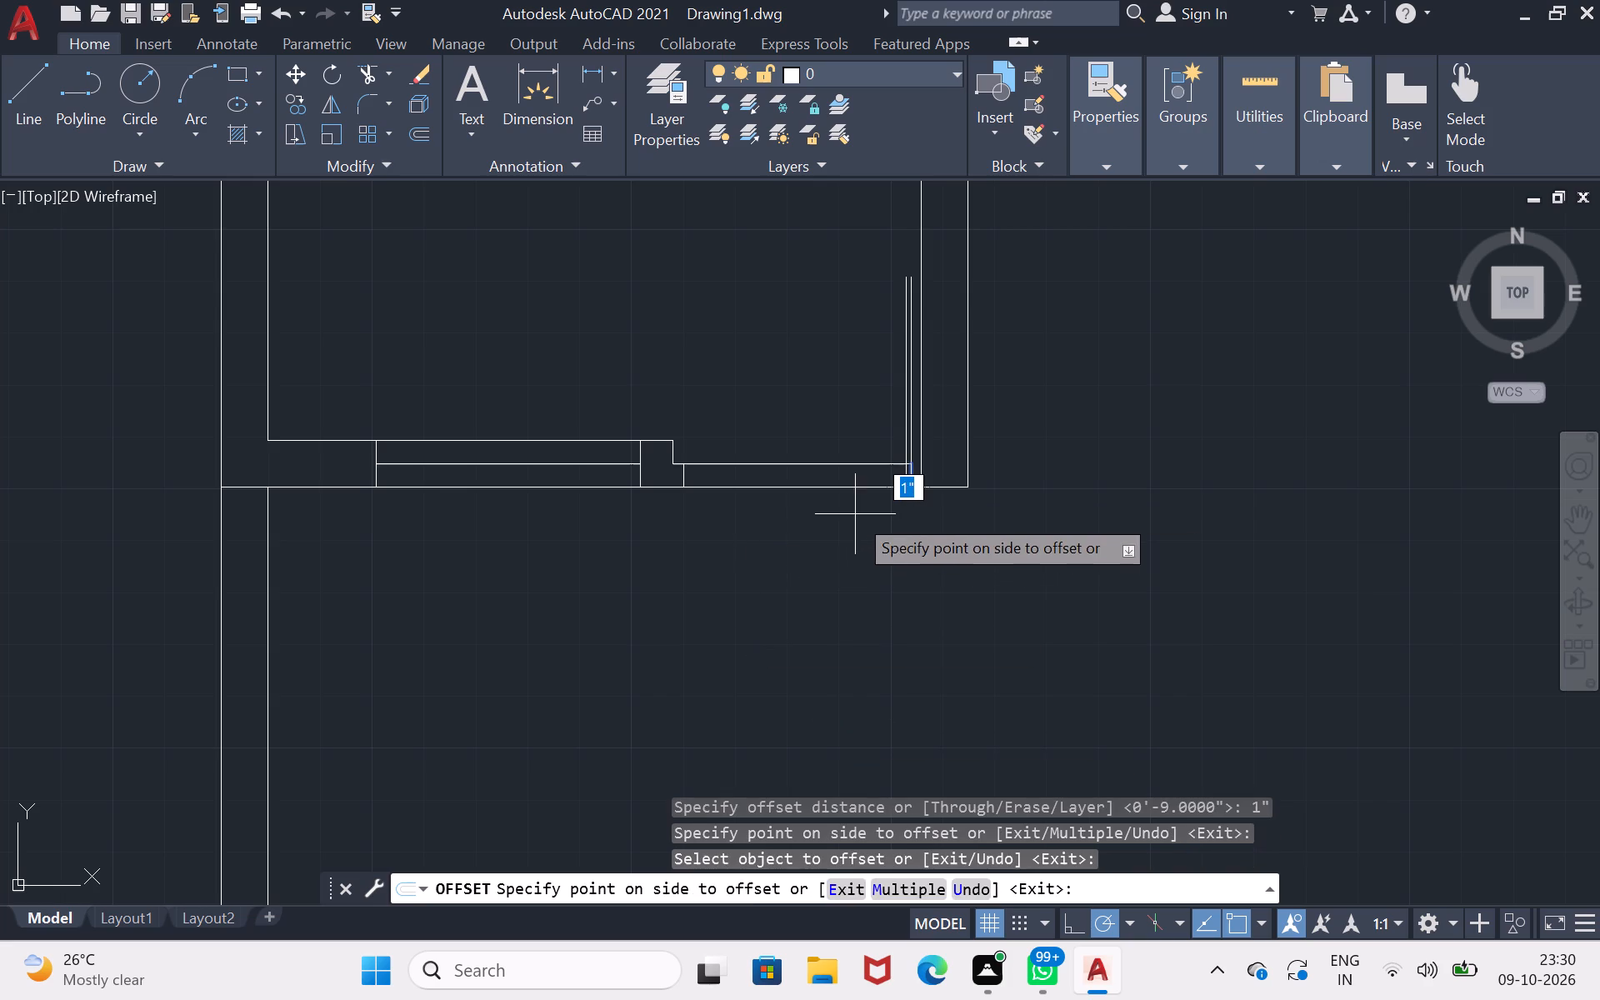
pyautogui.click(849, 471)
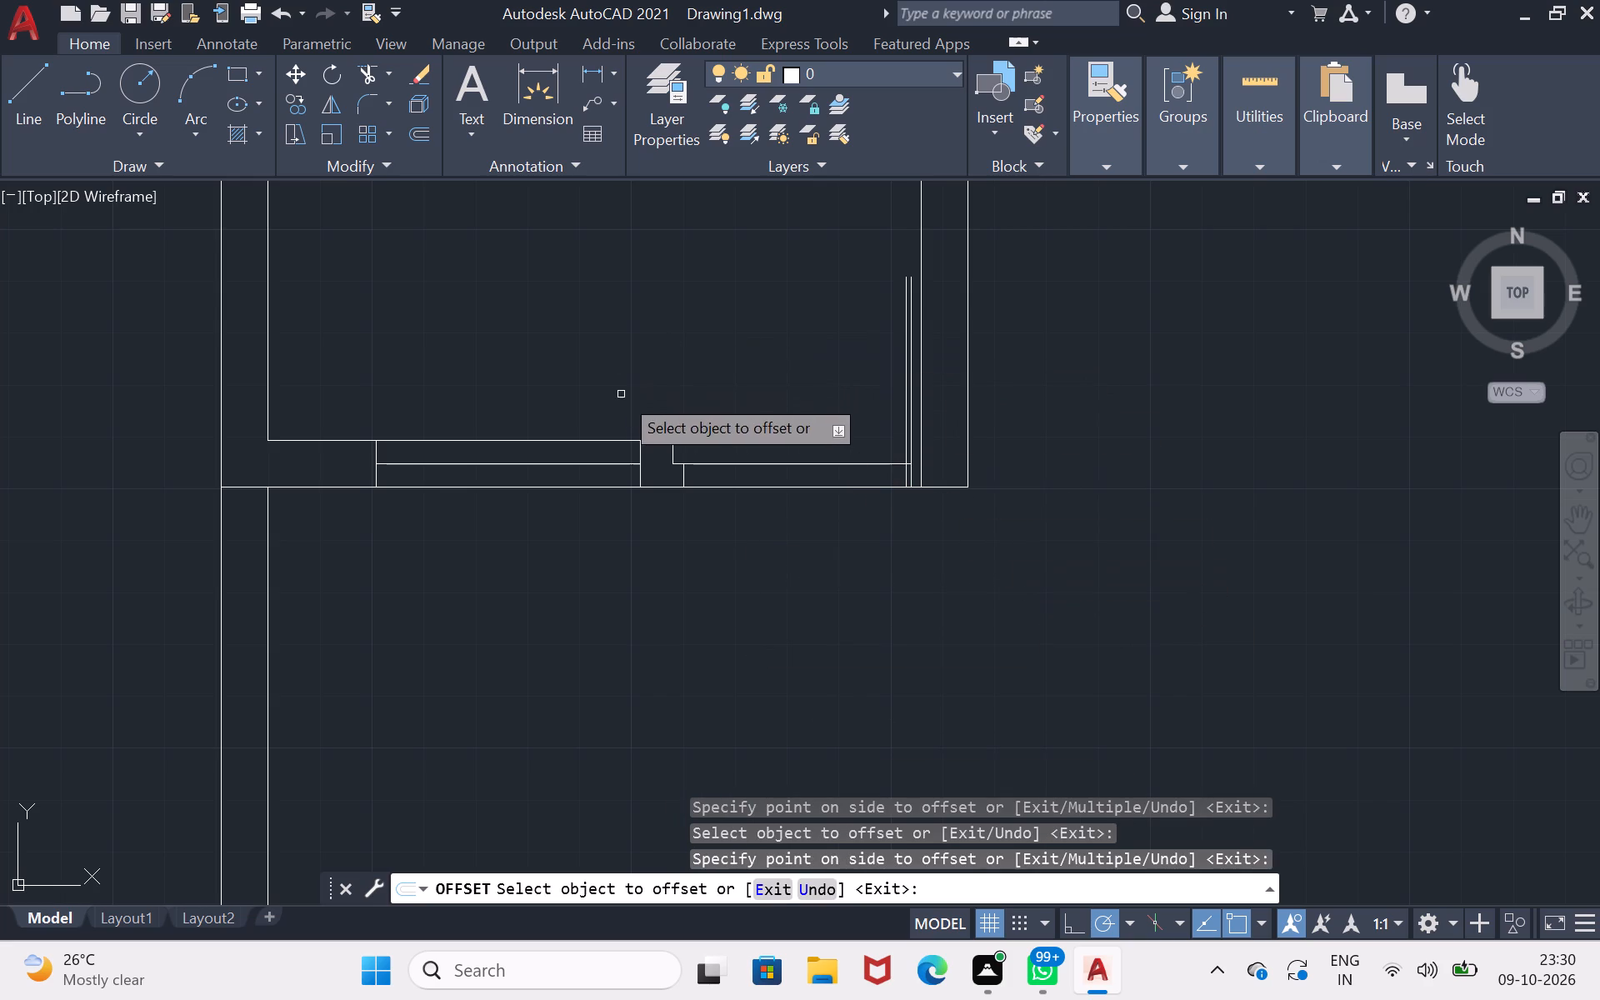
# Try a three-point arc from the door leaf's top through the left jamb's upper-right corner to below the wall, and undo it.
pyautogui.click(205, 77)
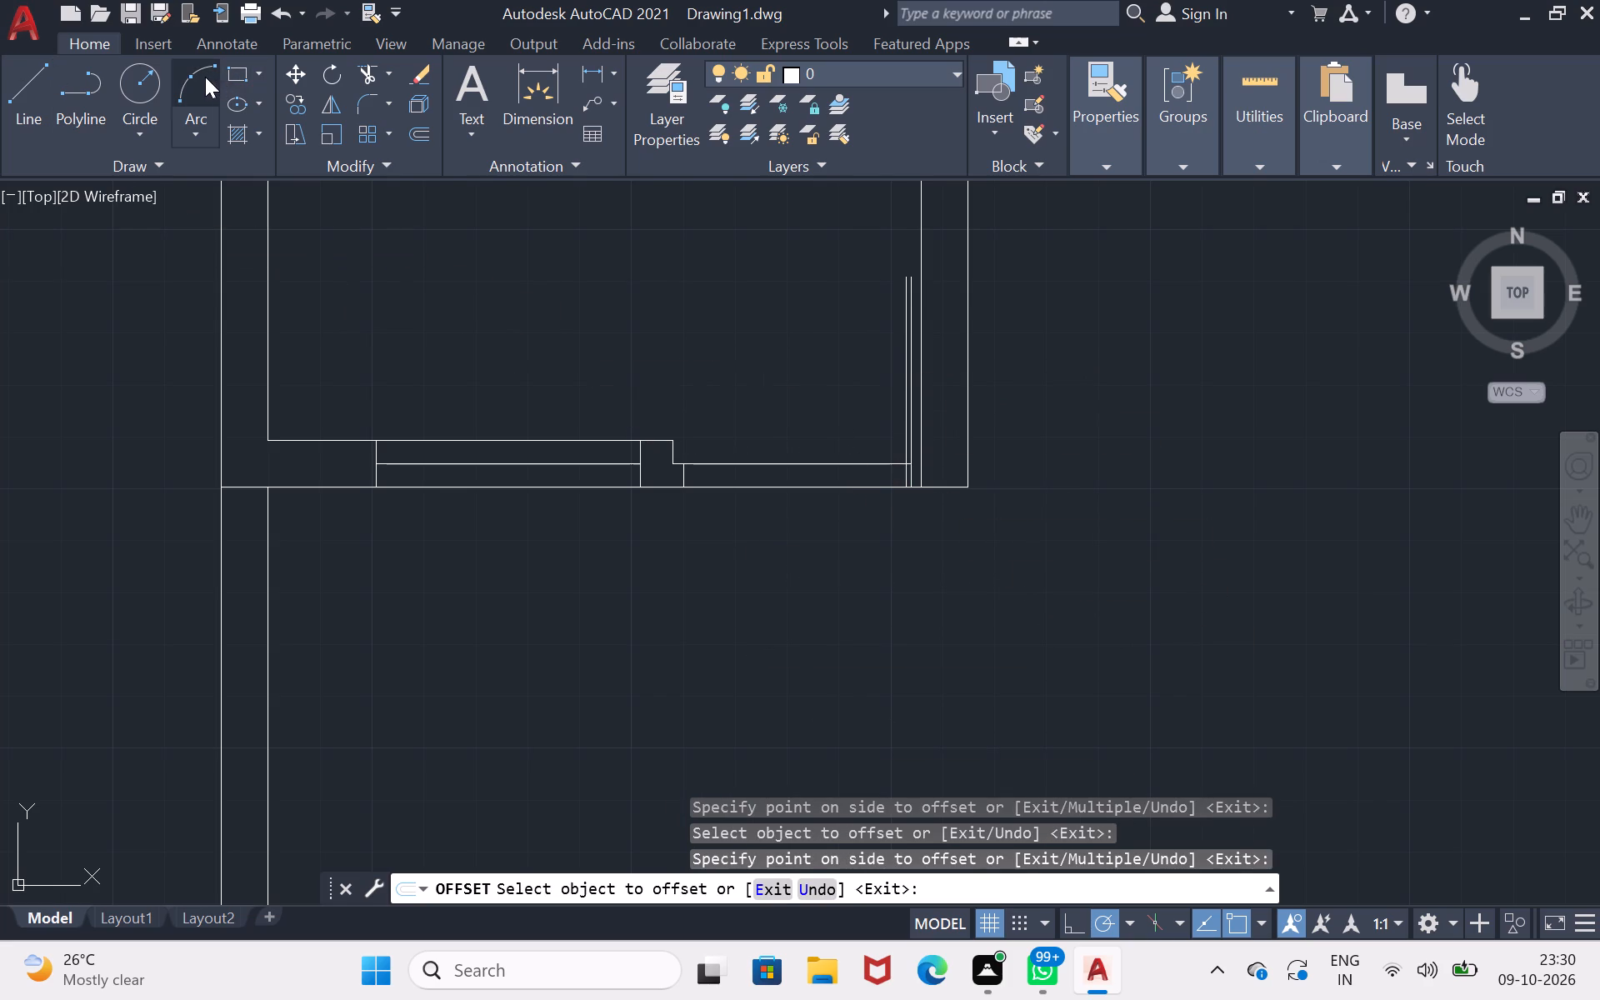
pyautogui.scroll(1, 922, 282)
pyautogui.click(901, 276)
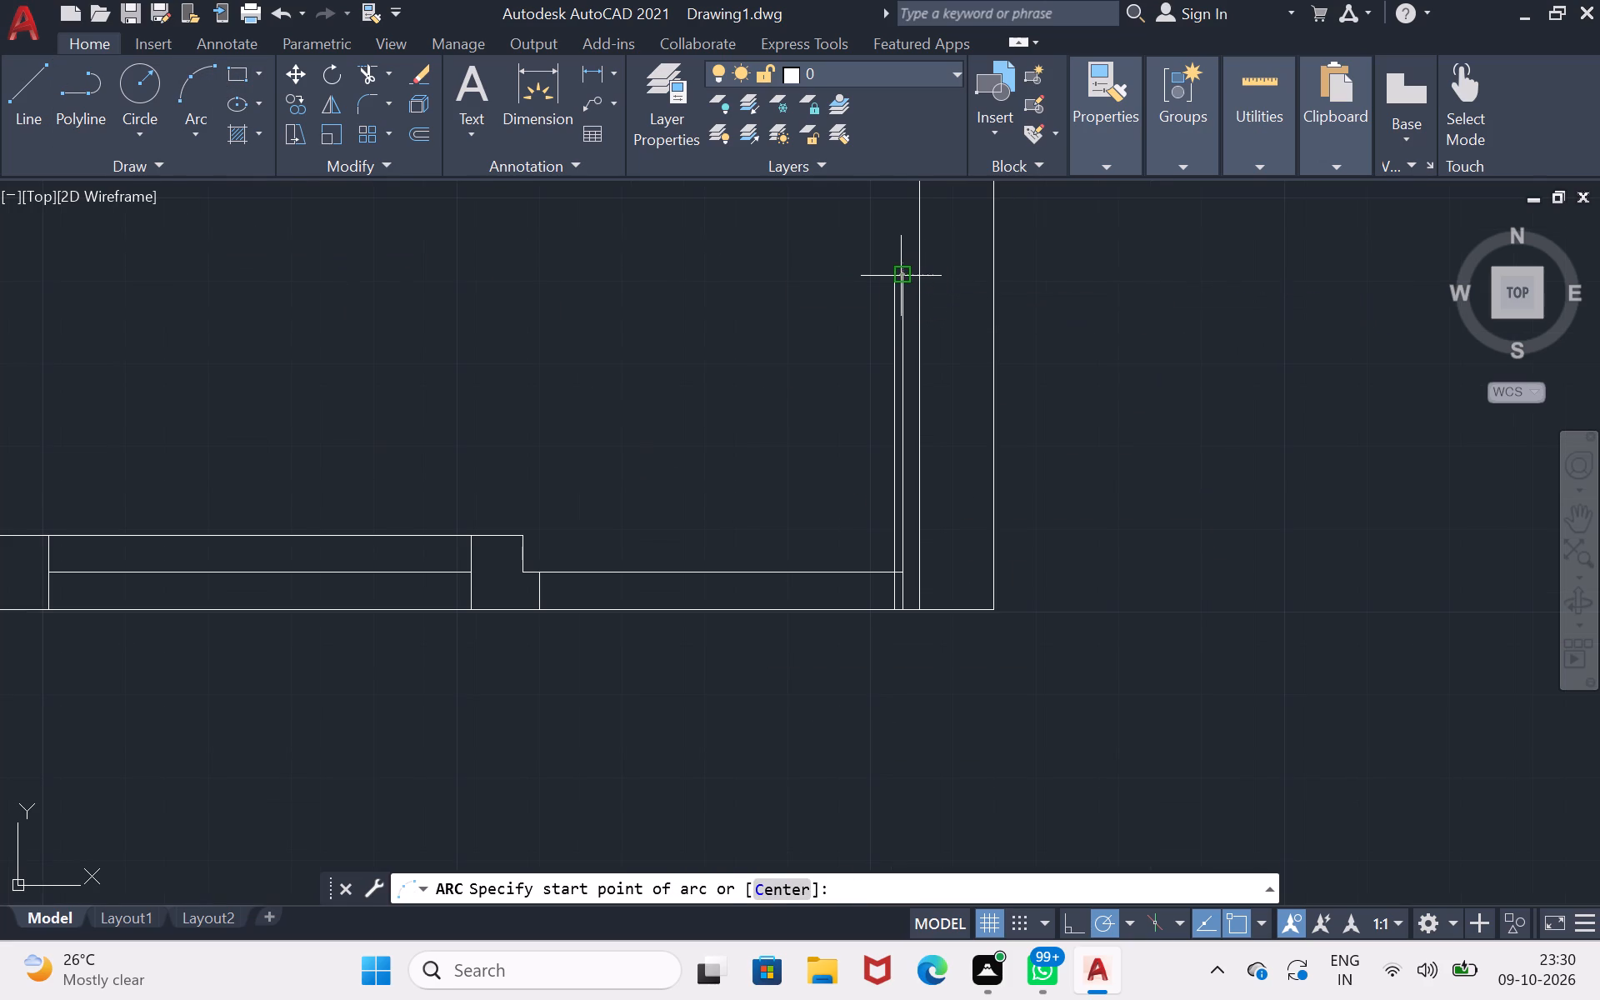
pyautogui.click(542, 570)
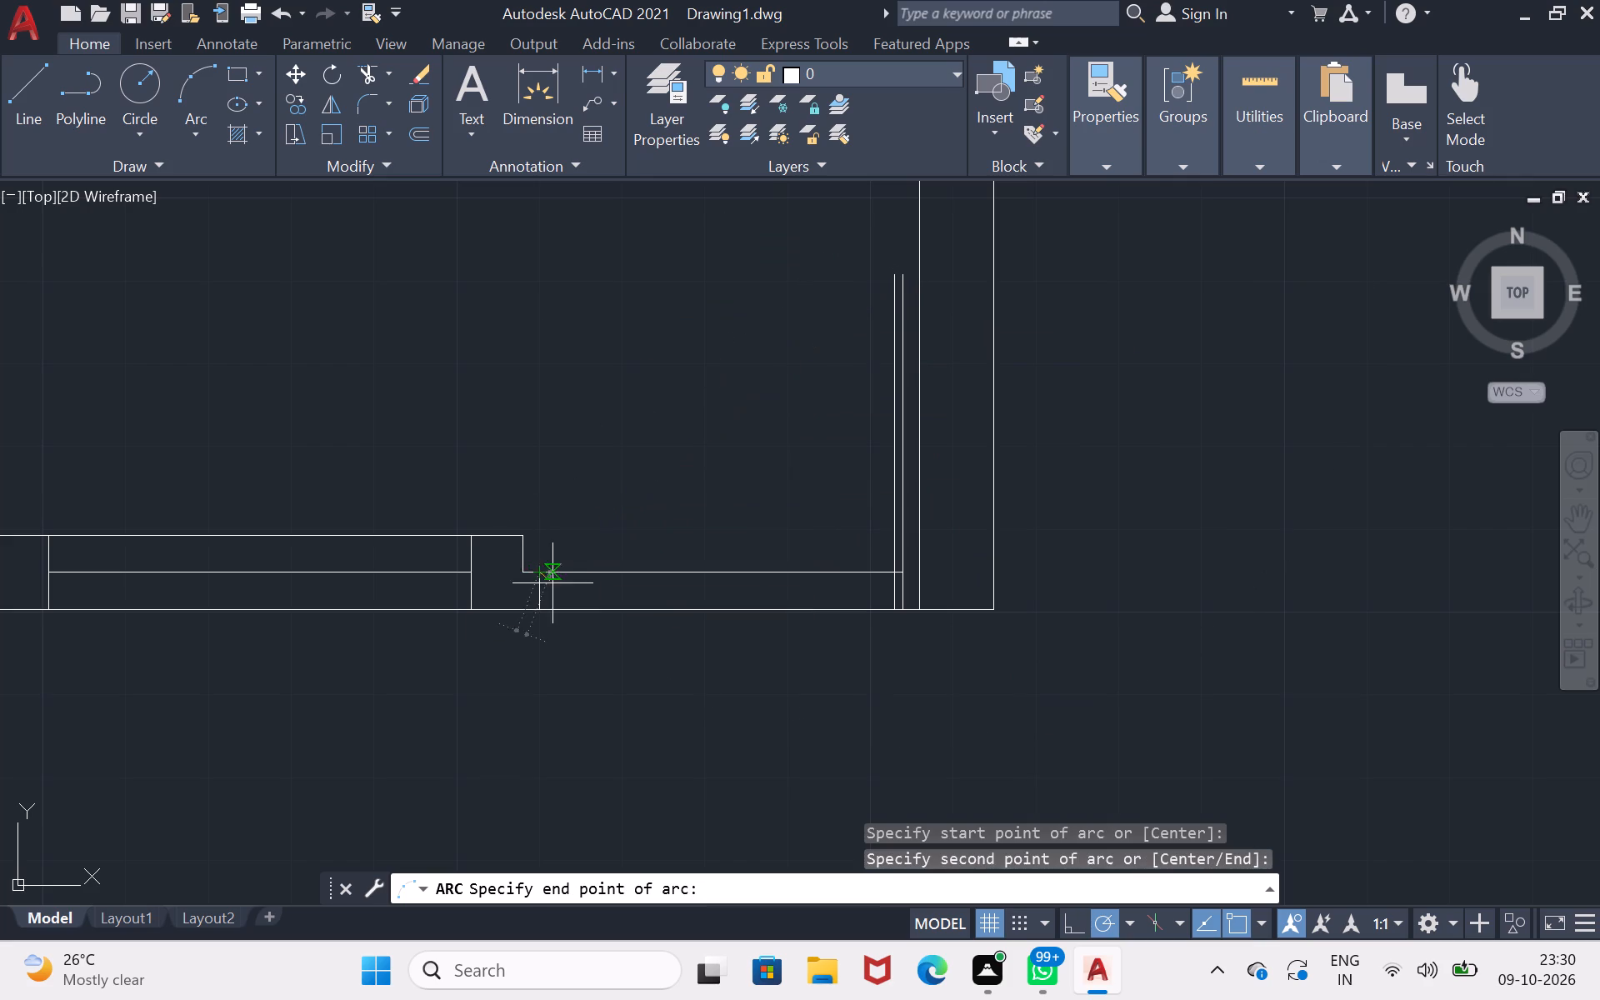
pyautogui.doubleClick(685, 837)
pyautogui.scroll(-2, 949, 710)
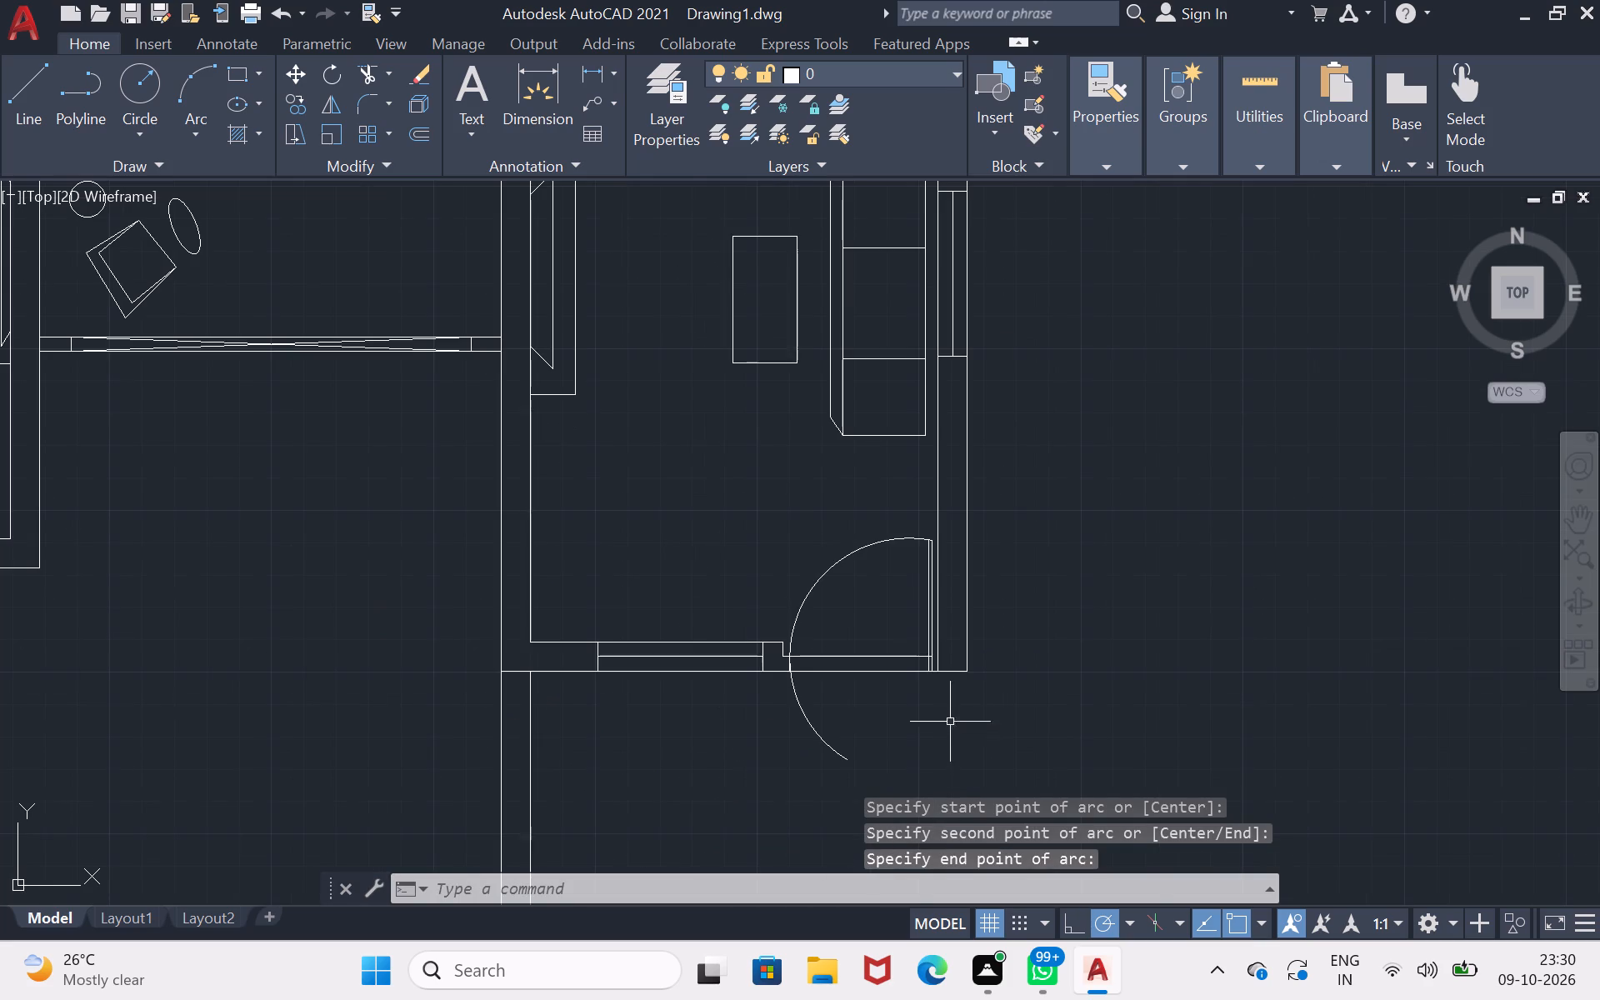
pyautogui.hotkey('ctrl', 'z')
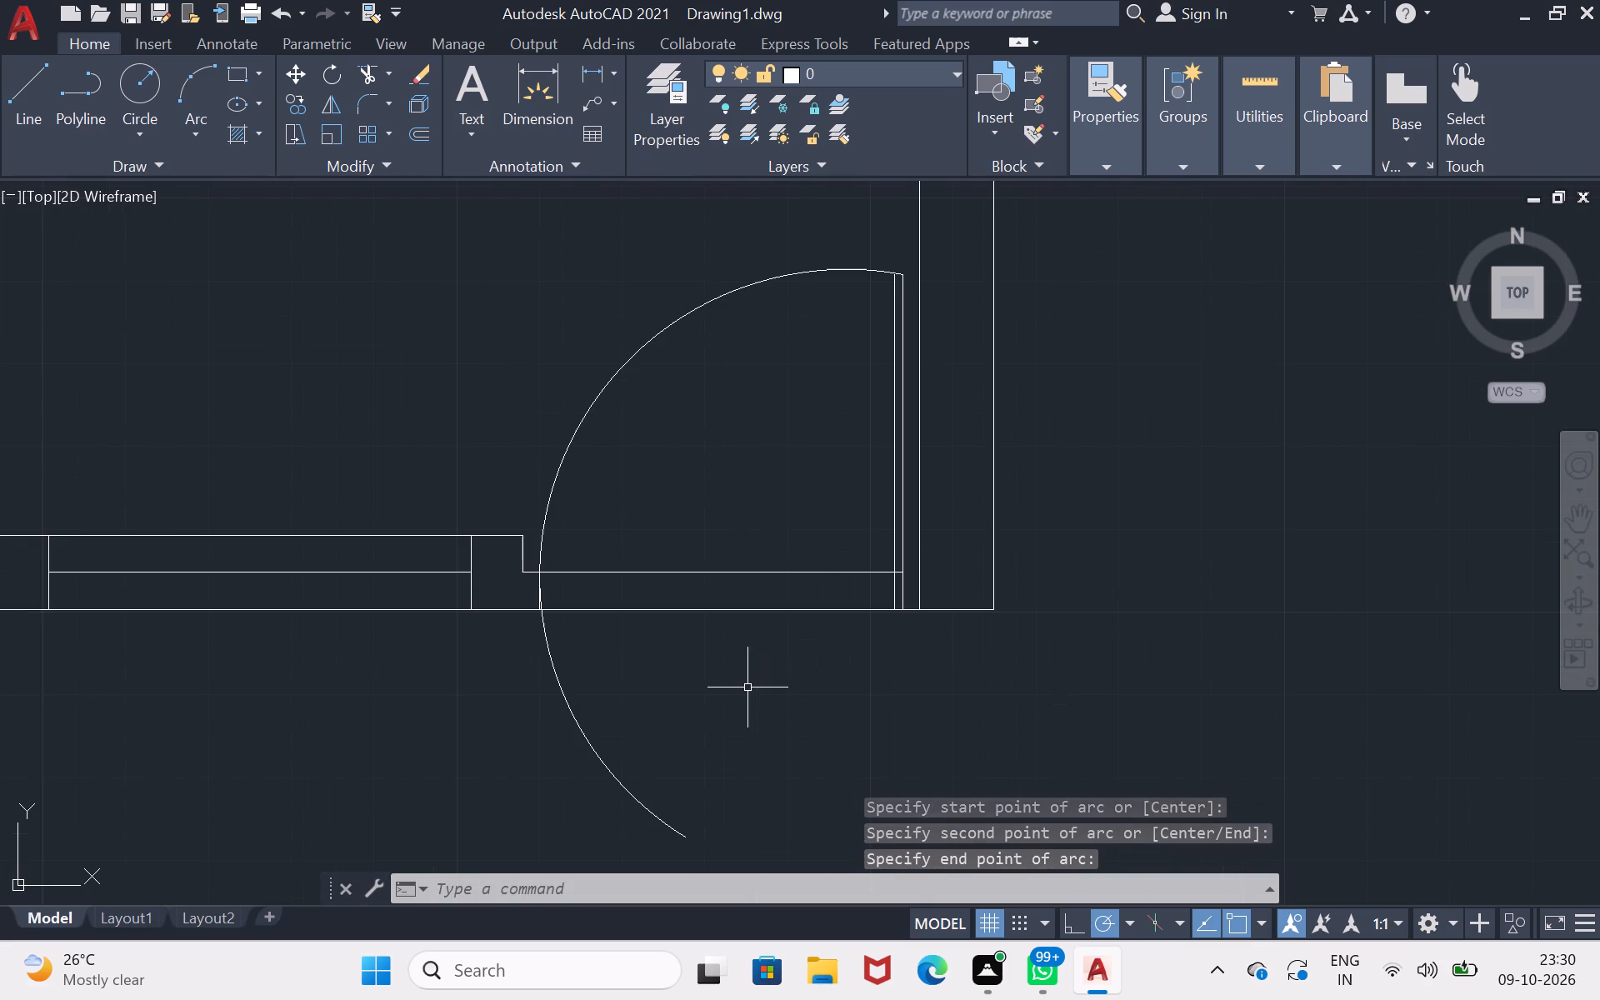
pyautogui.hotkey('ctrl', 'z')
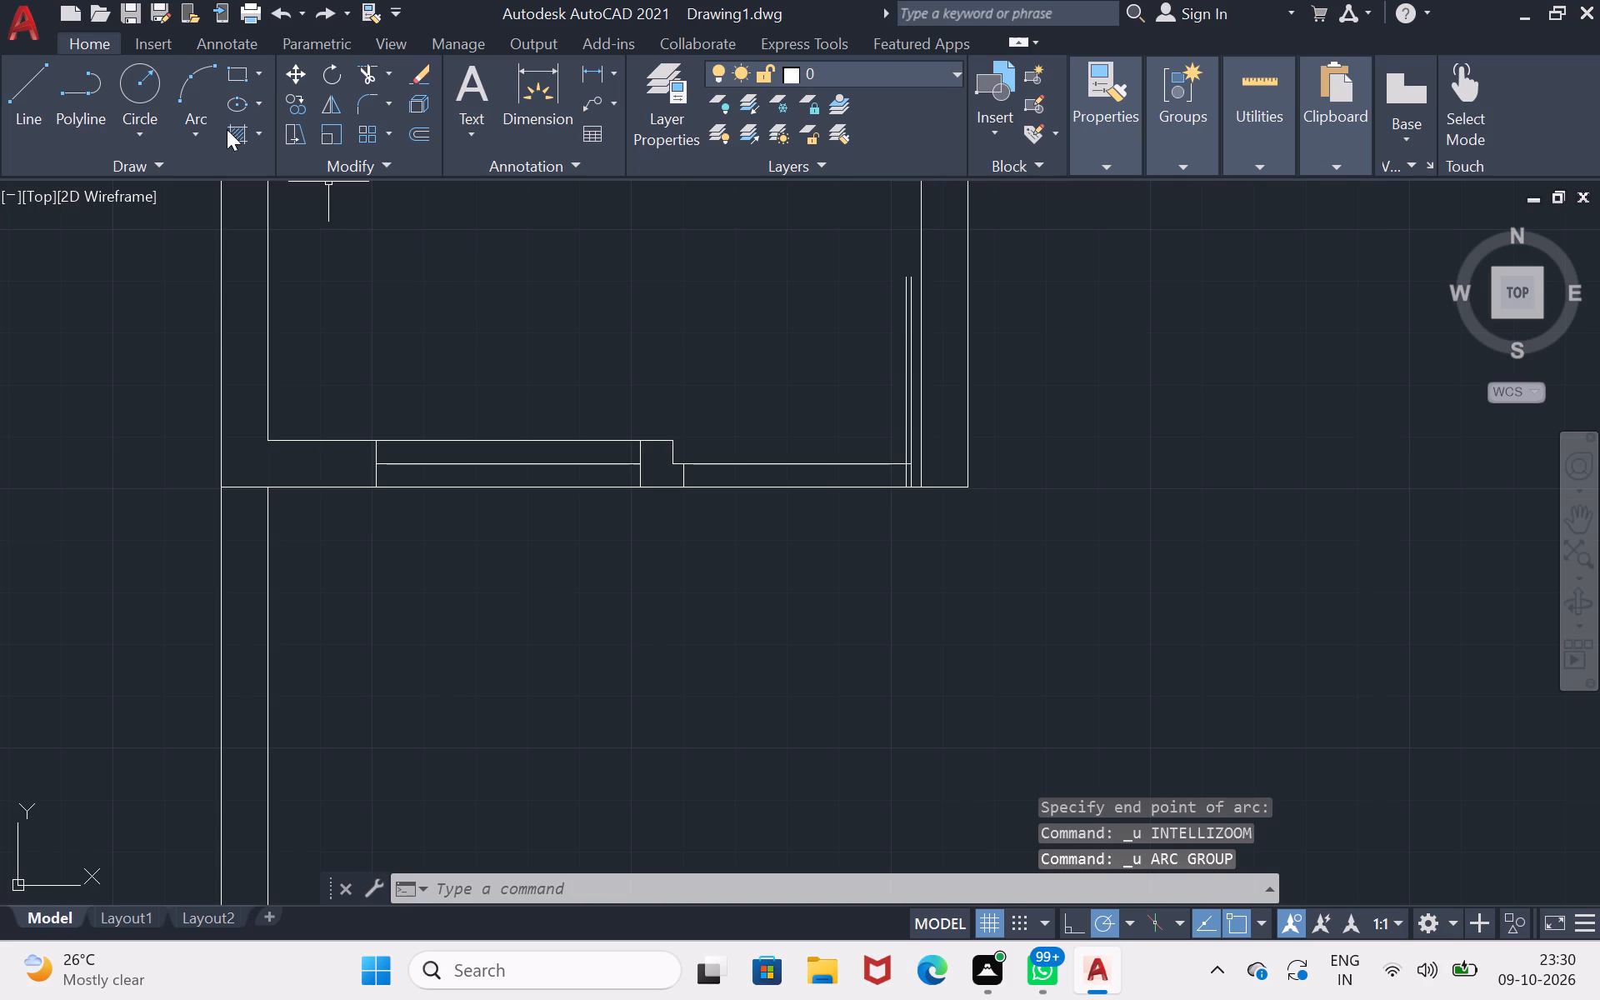
# Draw a three-point arc from the door leaf's top through the left jamb's upper-right corner, ending below the wall.
pyautogui.click(180, 89)
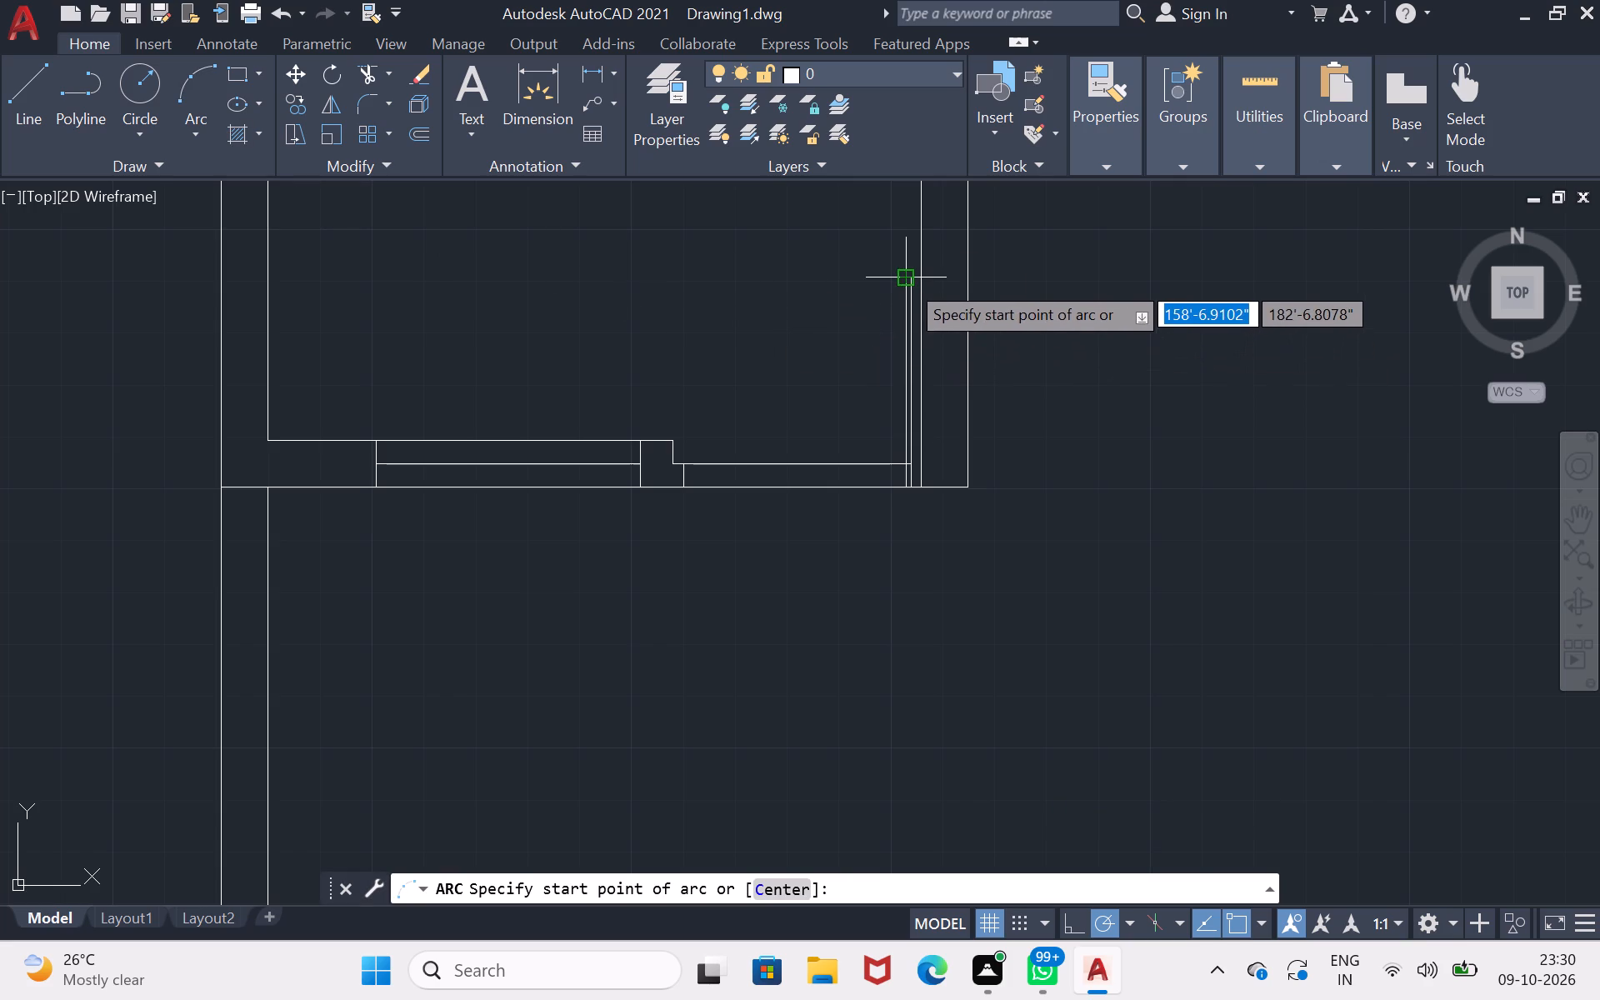
pyautogui.scroll(1, 918, 298)
pyautogui.click(900, 270)
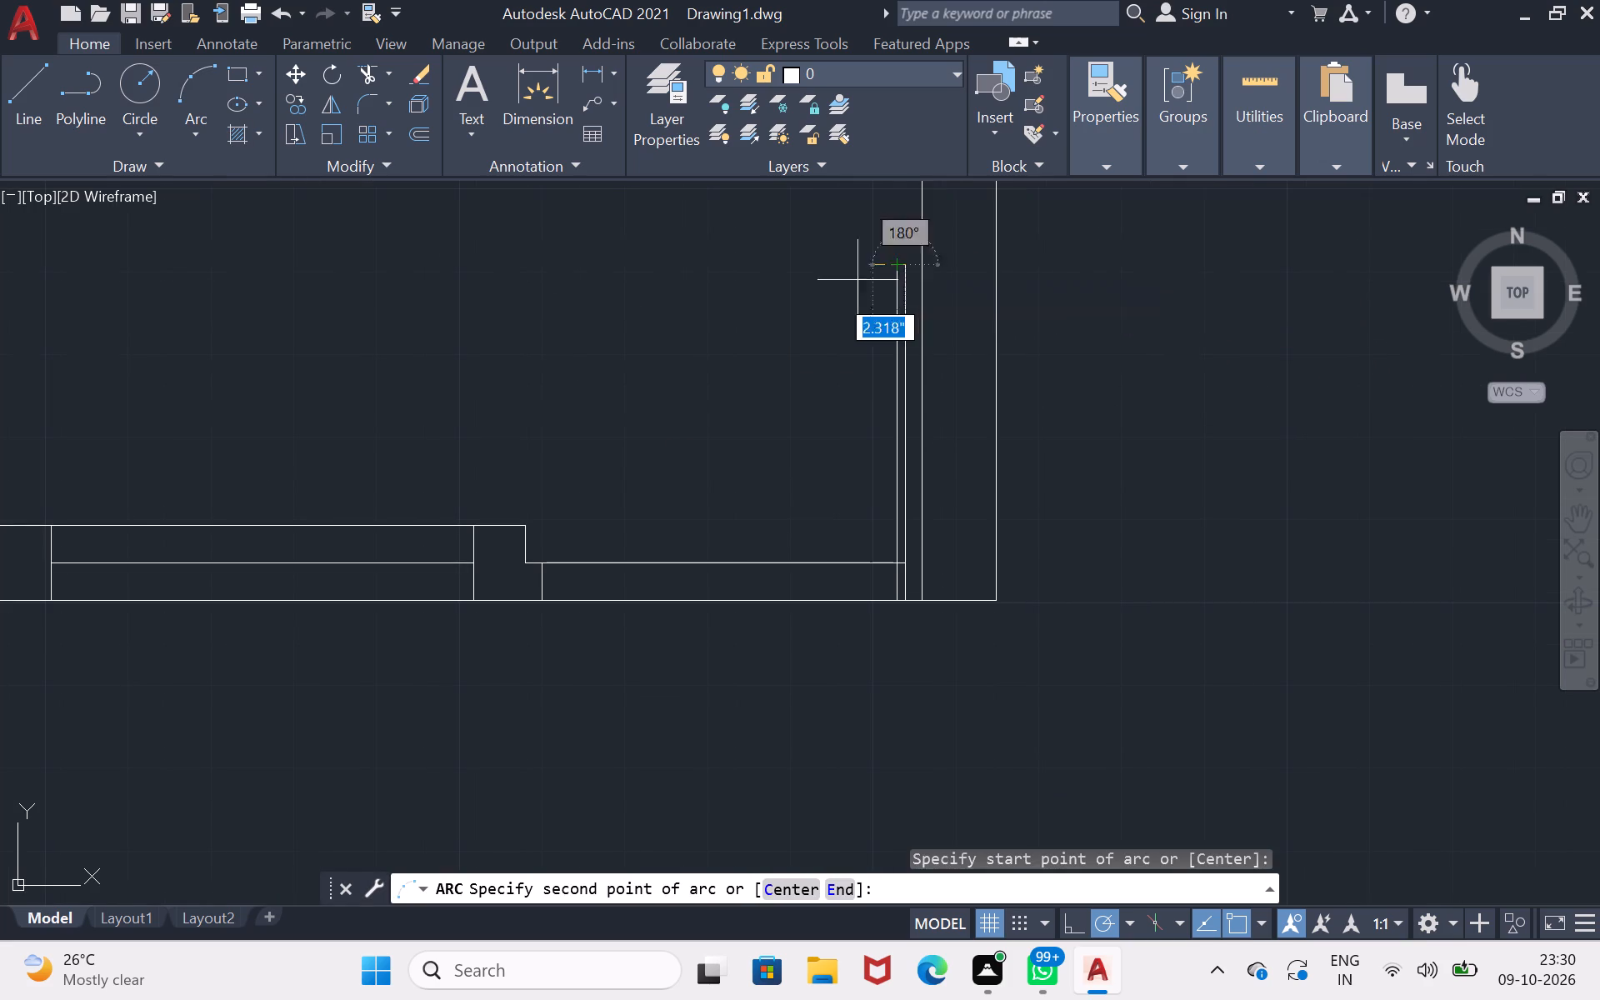
pyautogui.click(545, 563)
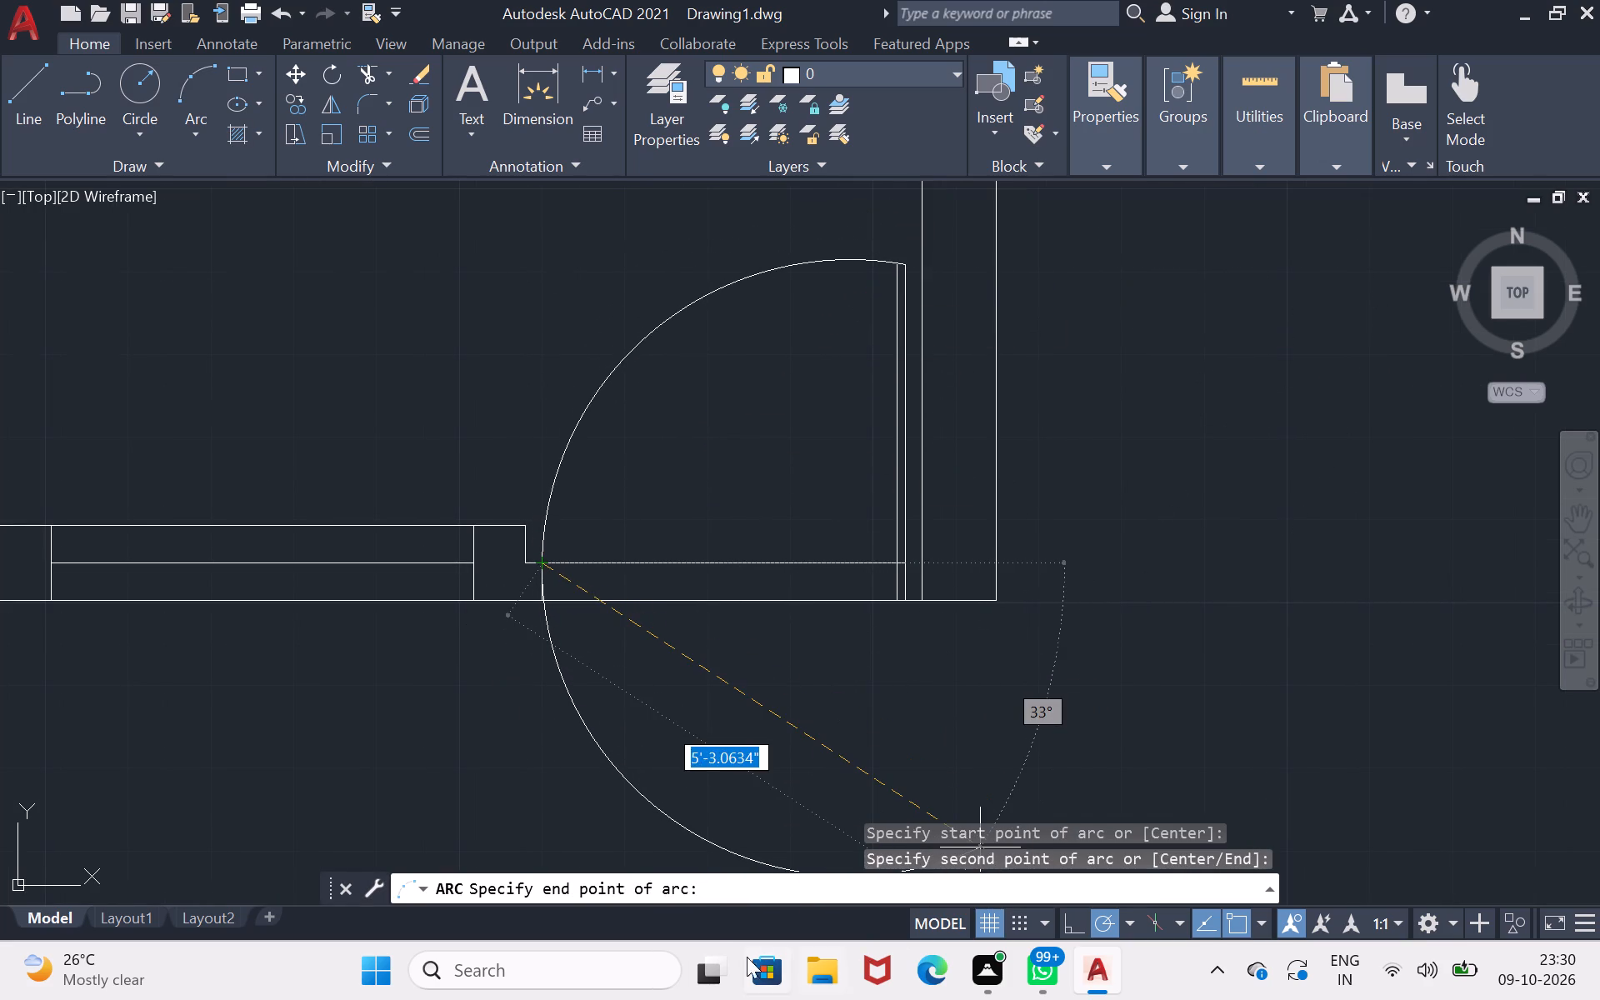
pyautogui.click(543, 887)
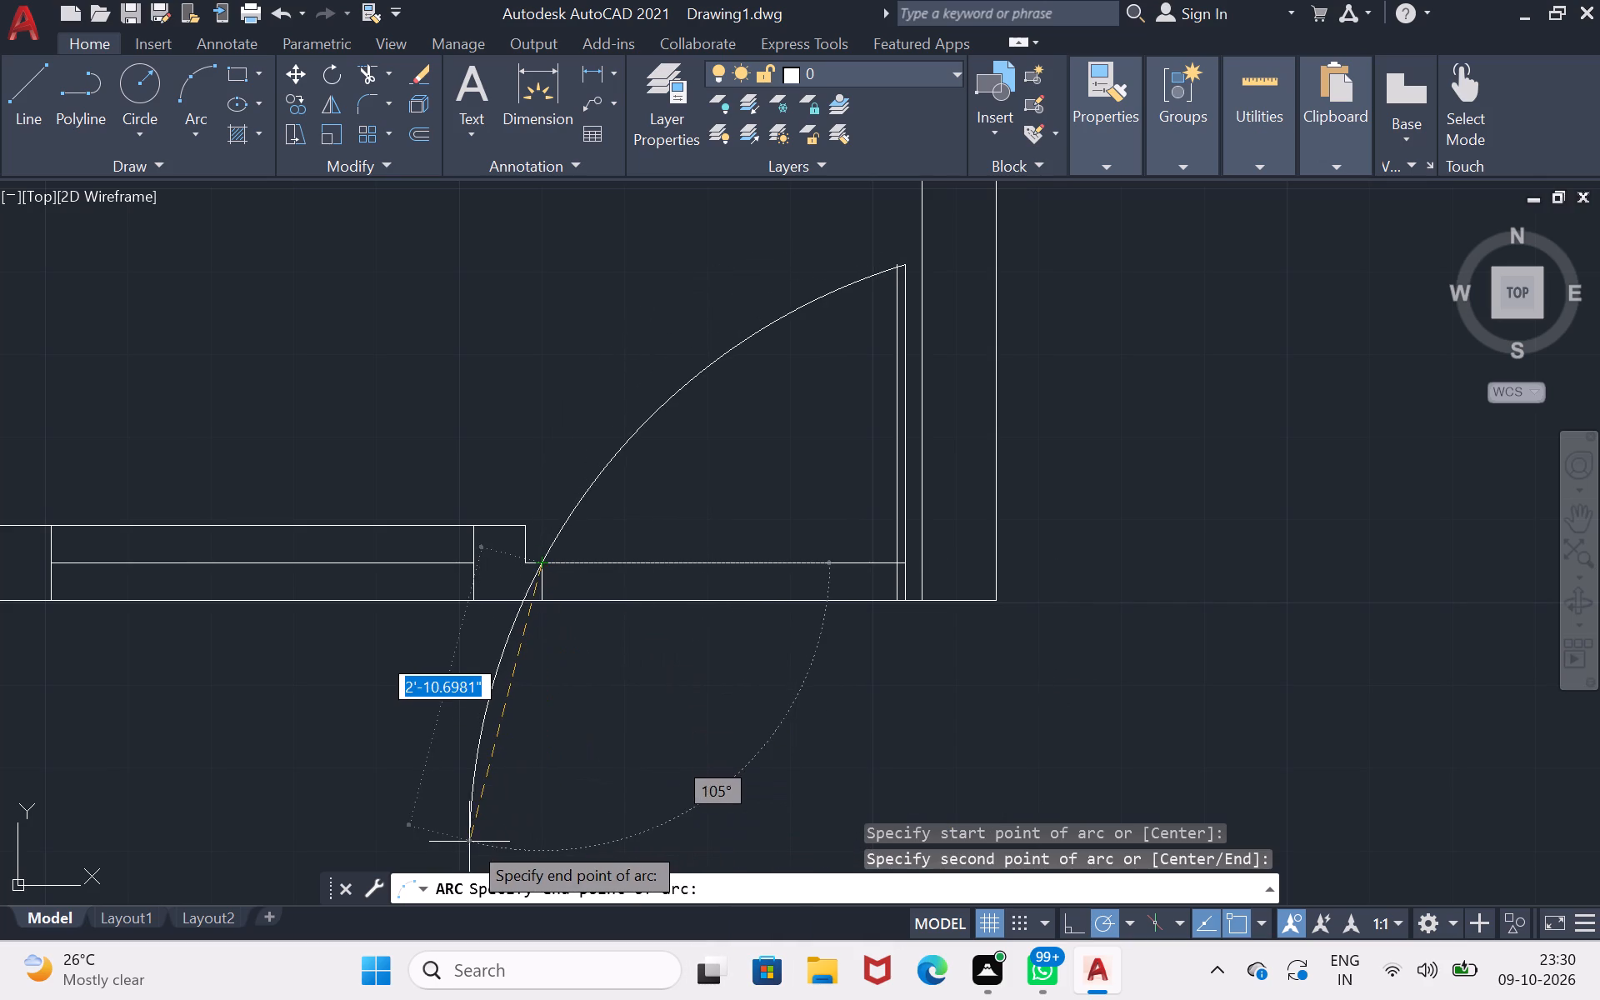
pyautogui.click(547, 838)
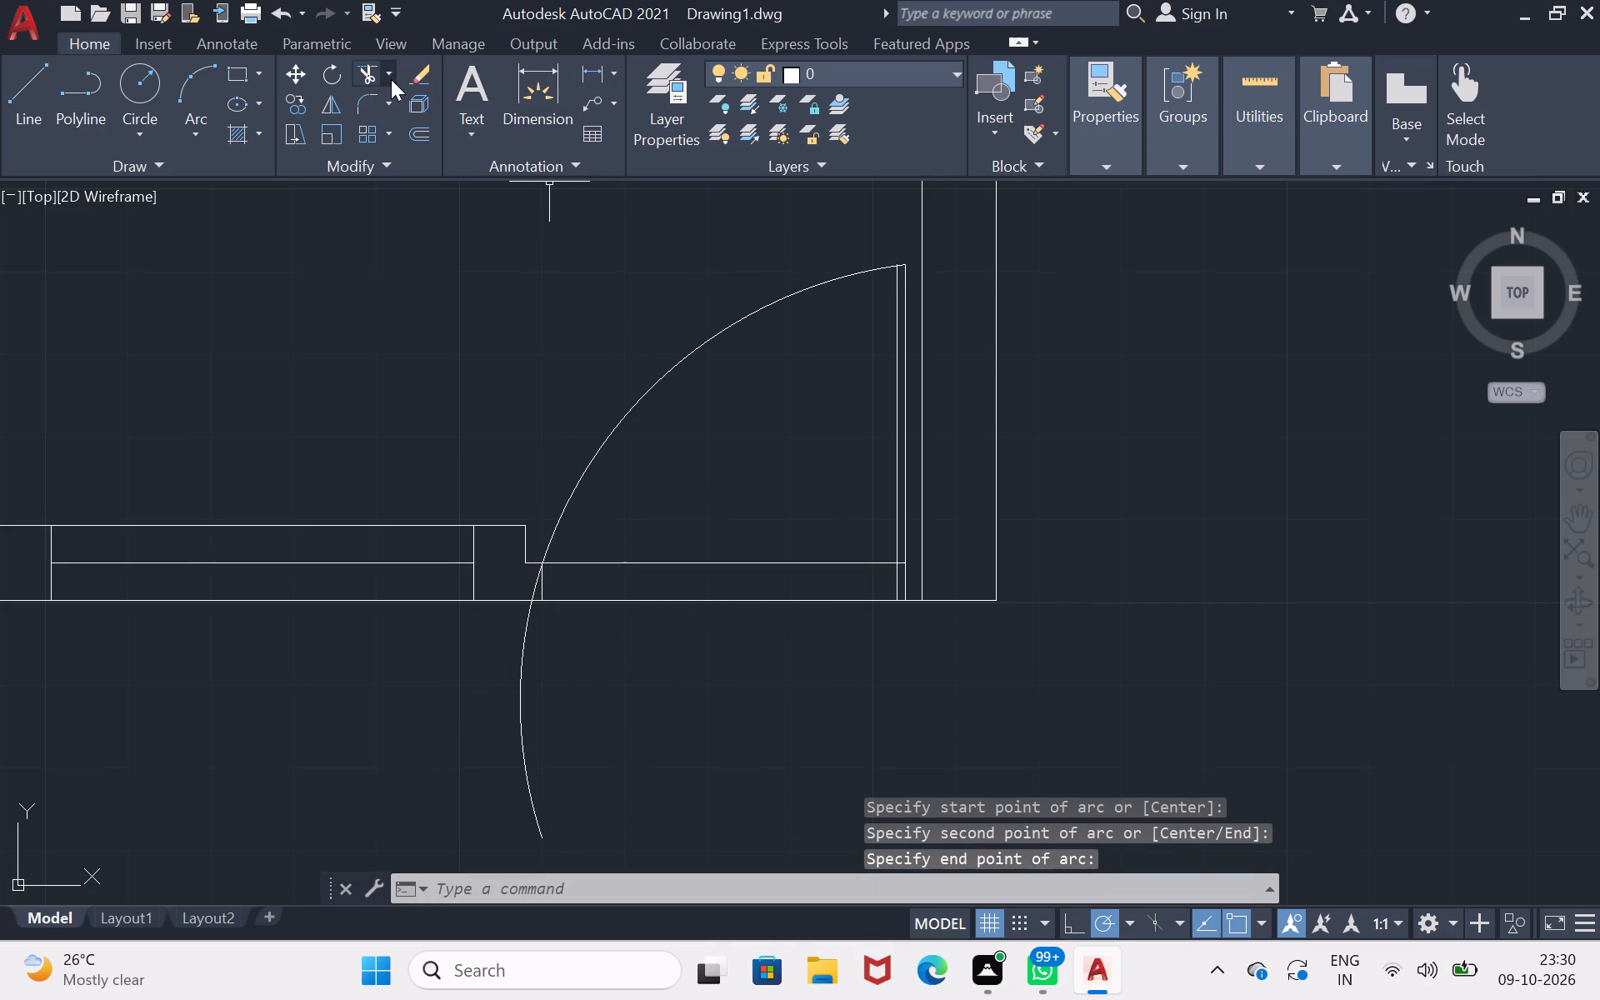
# Trim the arc below the left jamb's corner, the line across the door opening and between the leaf lines, and the inner leaf line's tip above the arc.
pyautogui.click(367, 79)
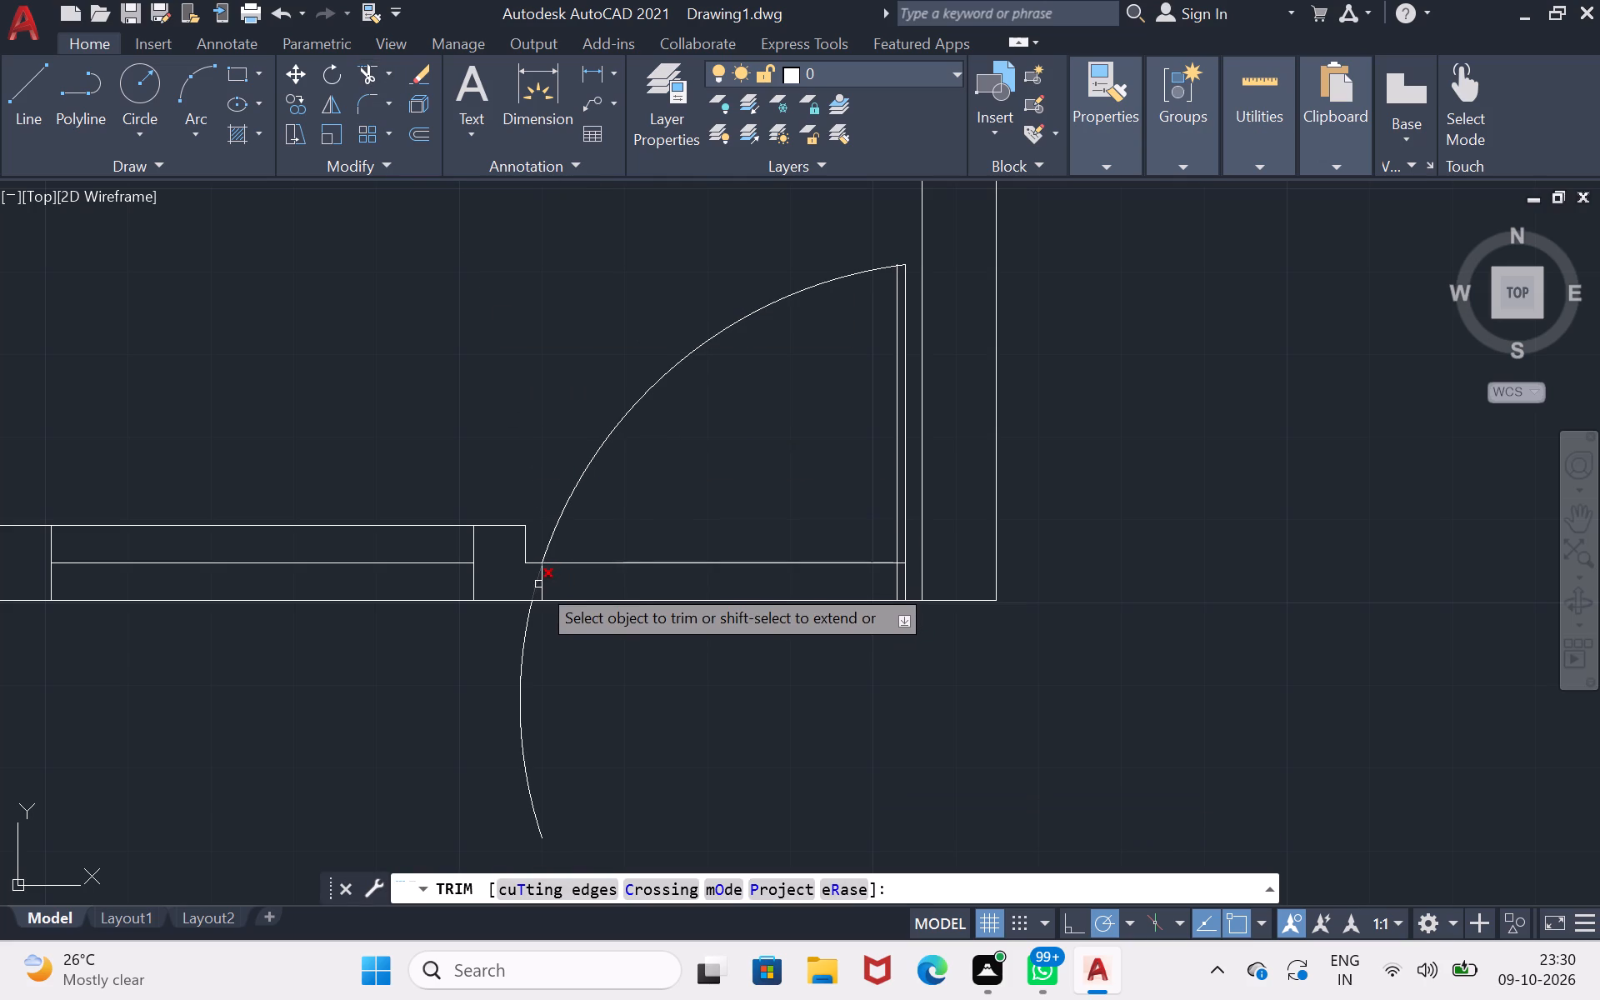
pyautogui.click(538, 584)
pyautogui.click(526, 617)
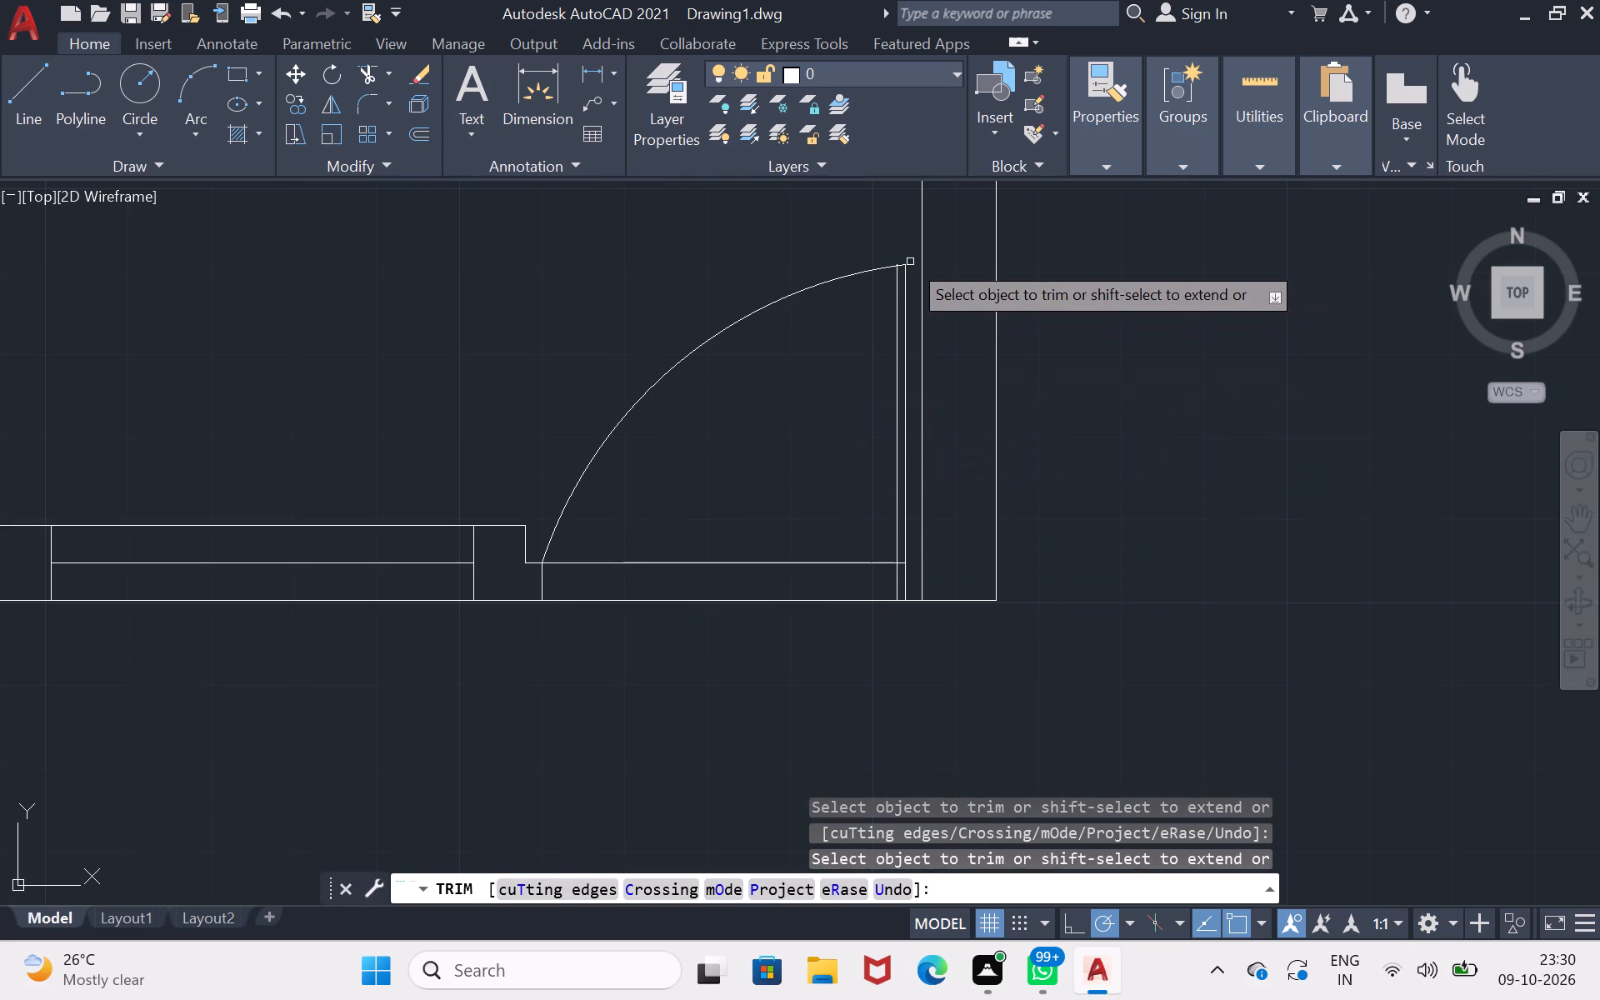
pyautogui.scroll(1, 907, 261)
pyautogui.moveTo(693, 655); pyautogui.dragTo(694, 765)
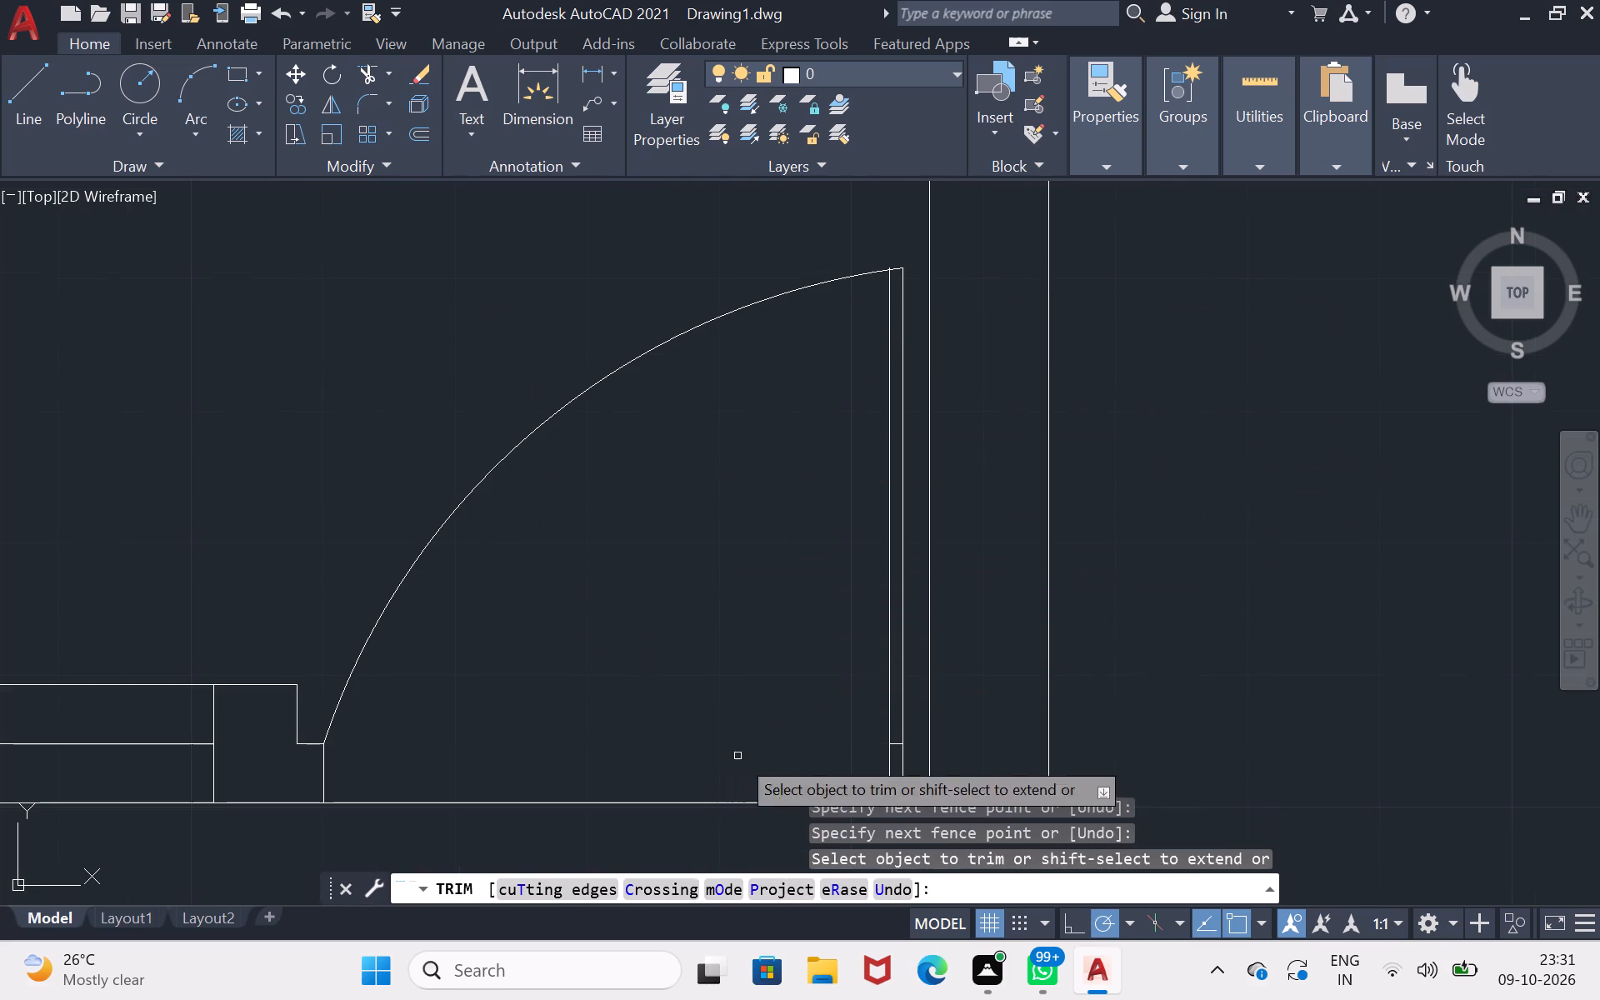
pyautogui.click(895, 744)
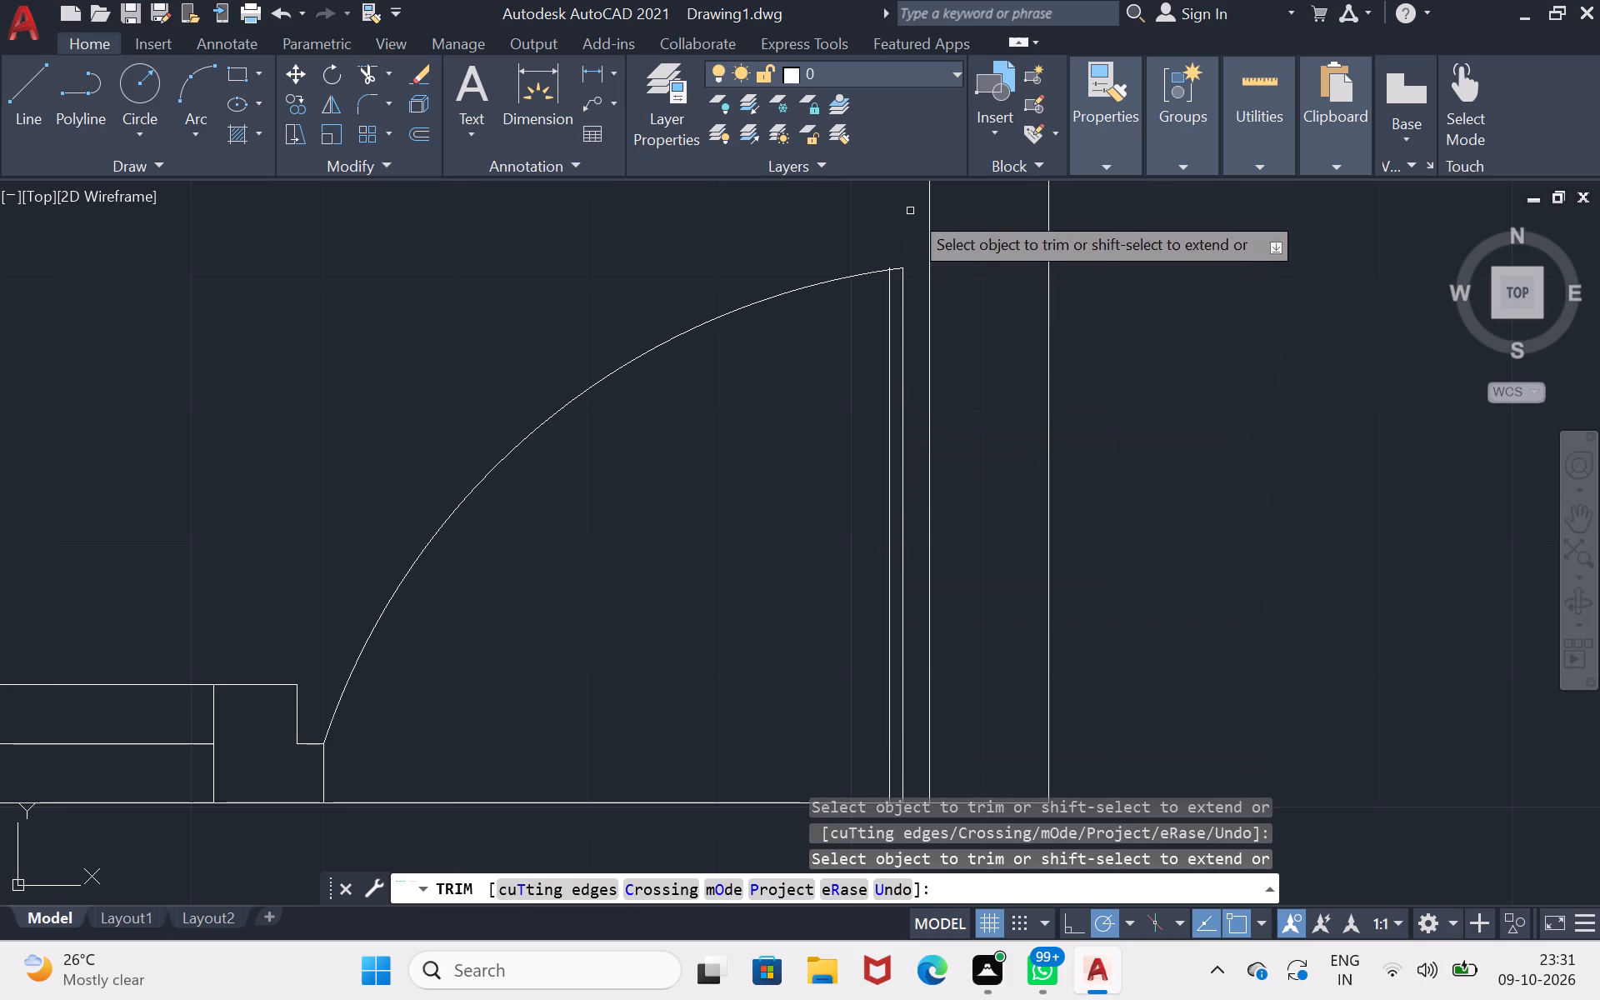
pyautogui.scroll(3, 910, 272)
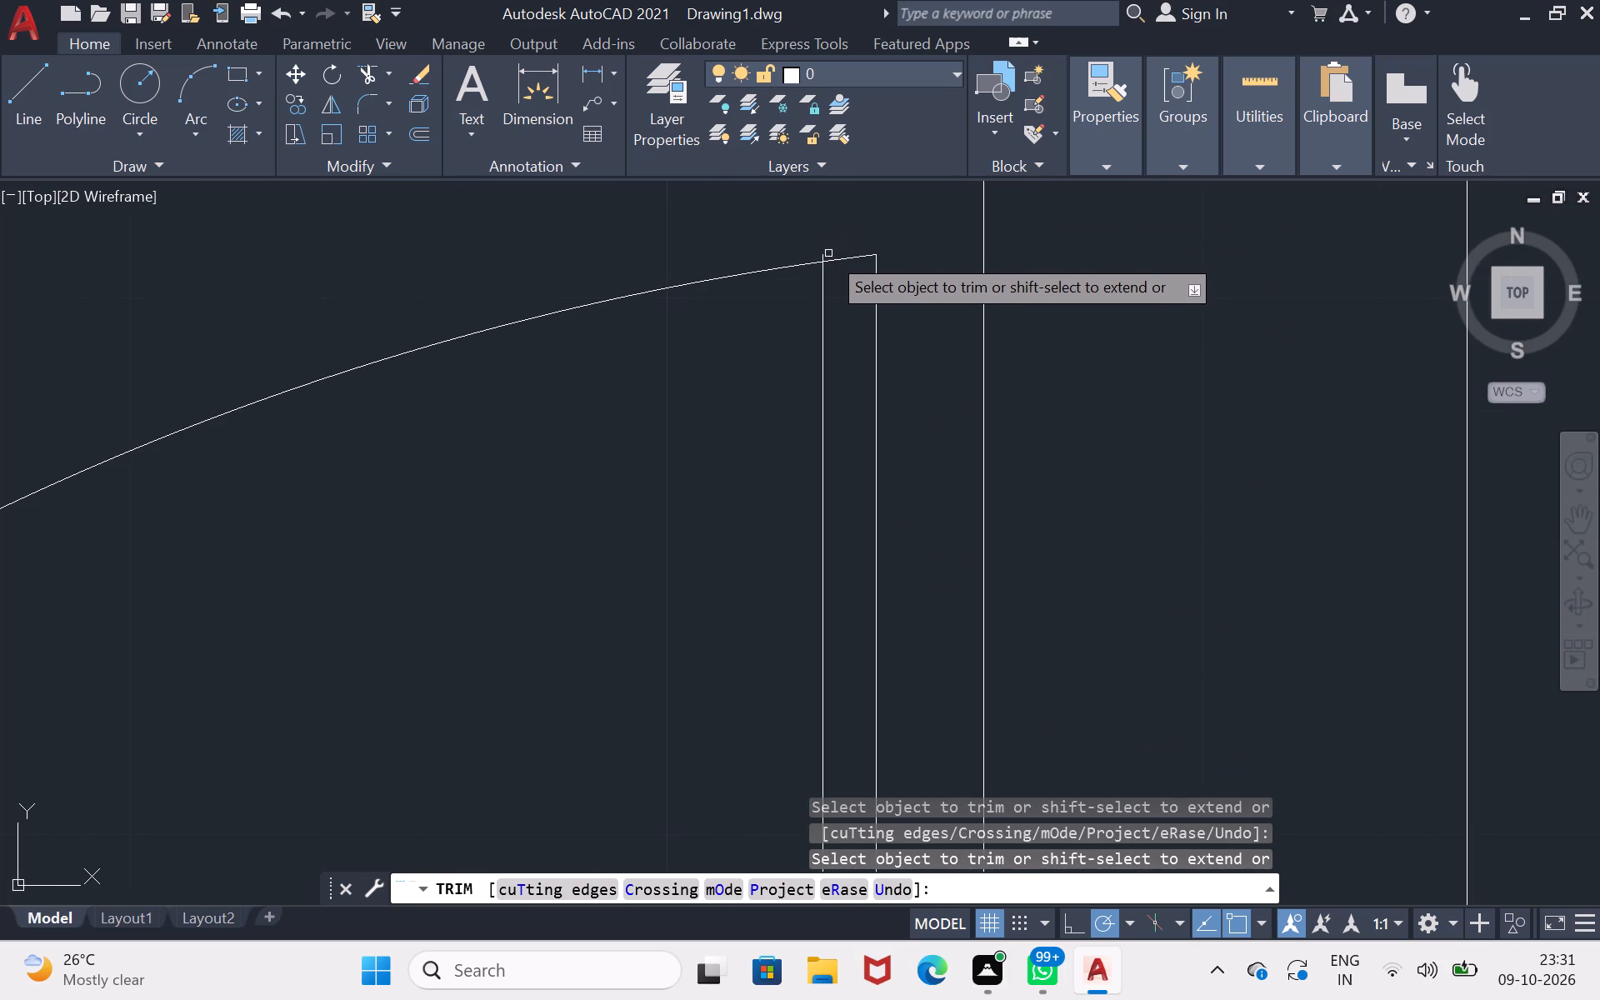
pyautogui.click(822, 257)
# Draw a short horizontal line across the room's left wall, just below the narrow unit against that wall.
pyautogui.scroll(-4, 845, 257)
pyautogui.scroll(-3, 924, 423)
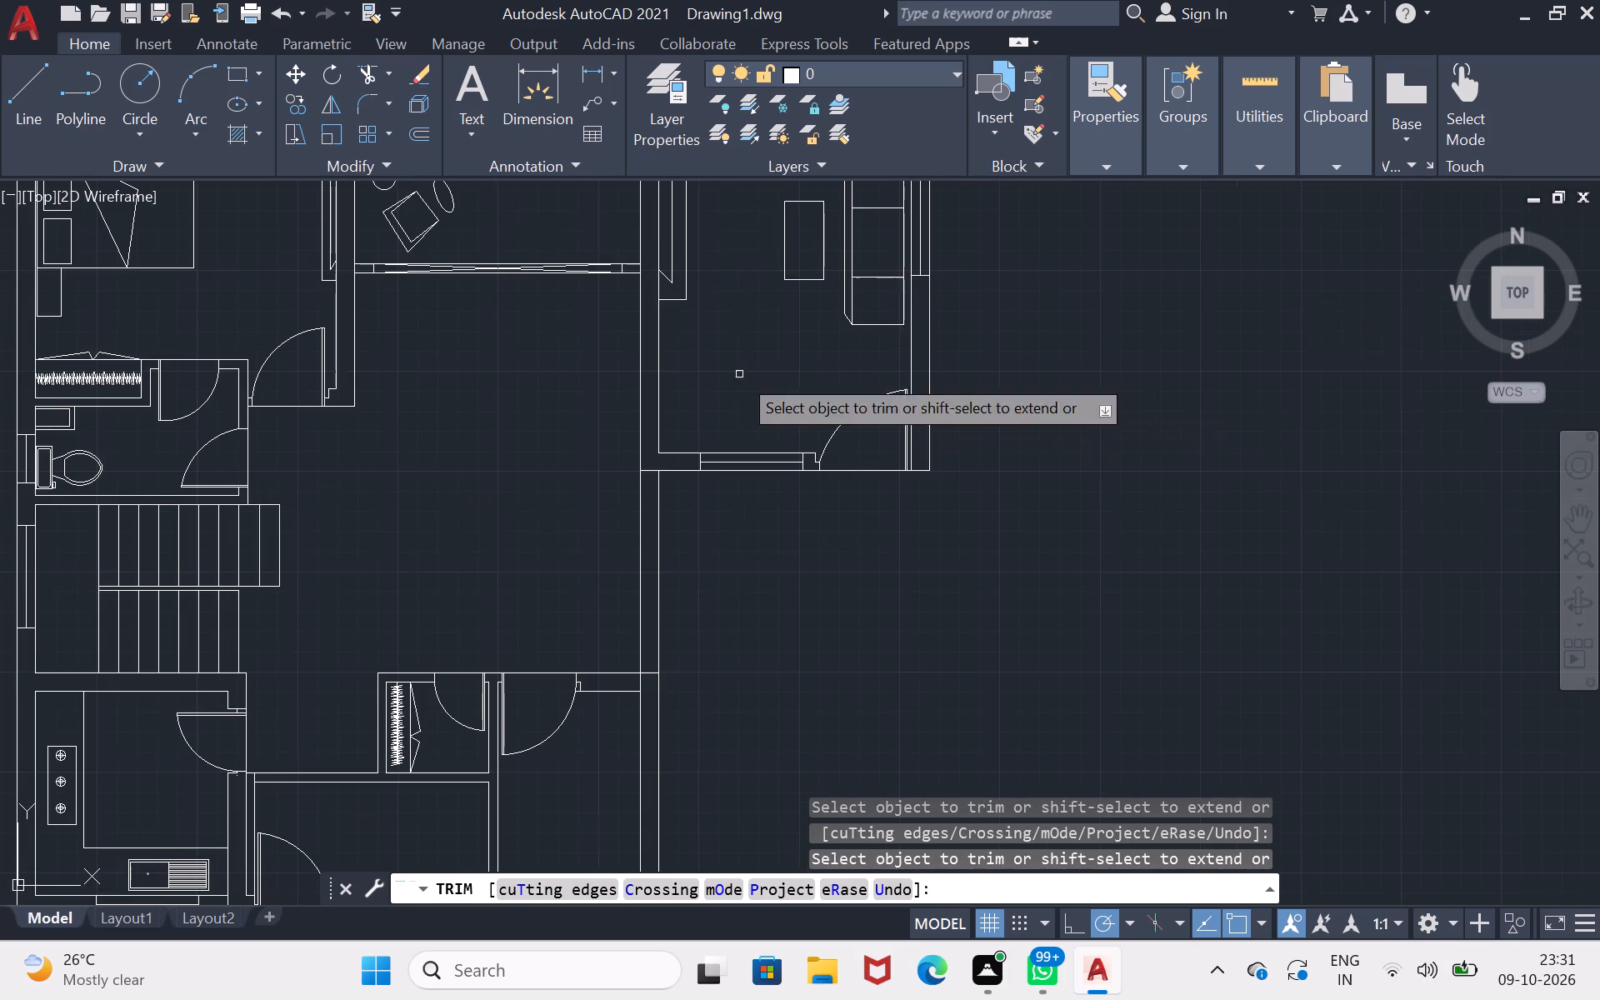
pyautogui.scroll(-1, 587, 304)
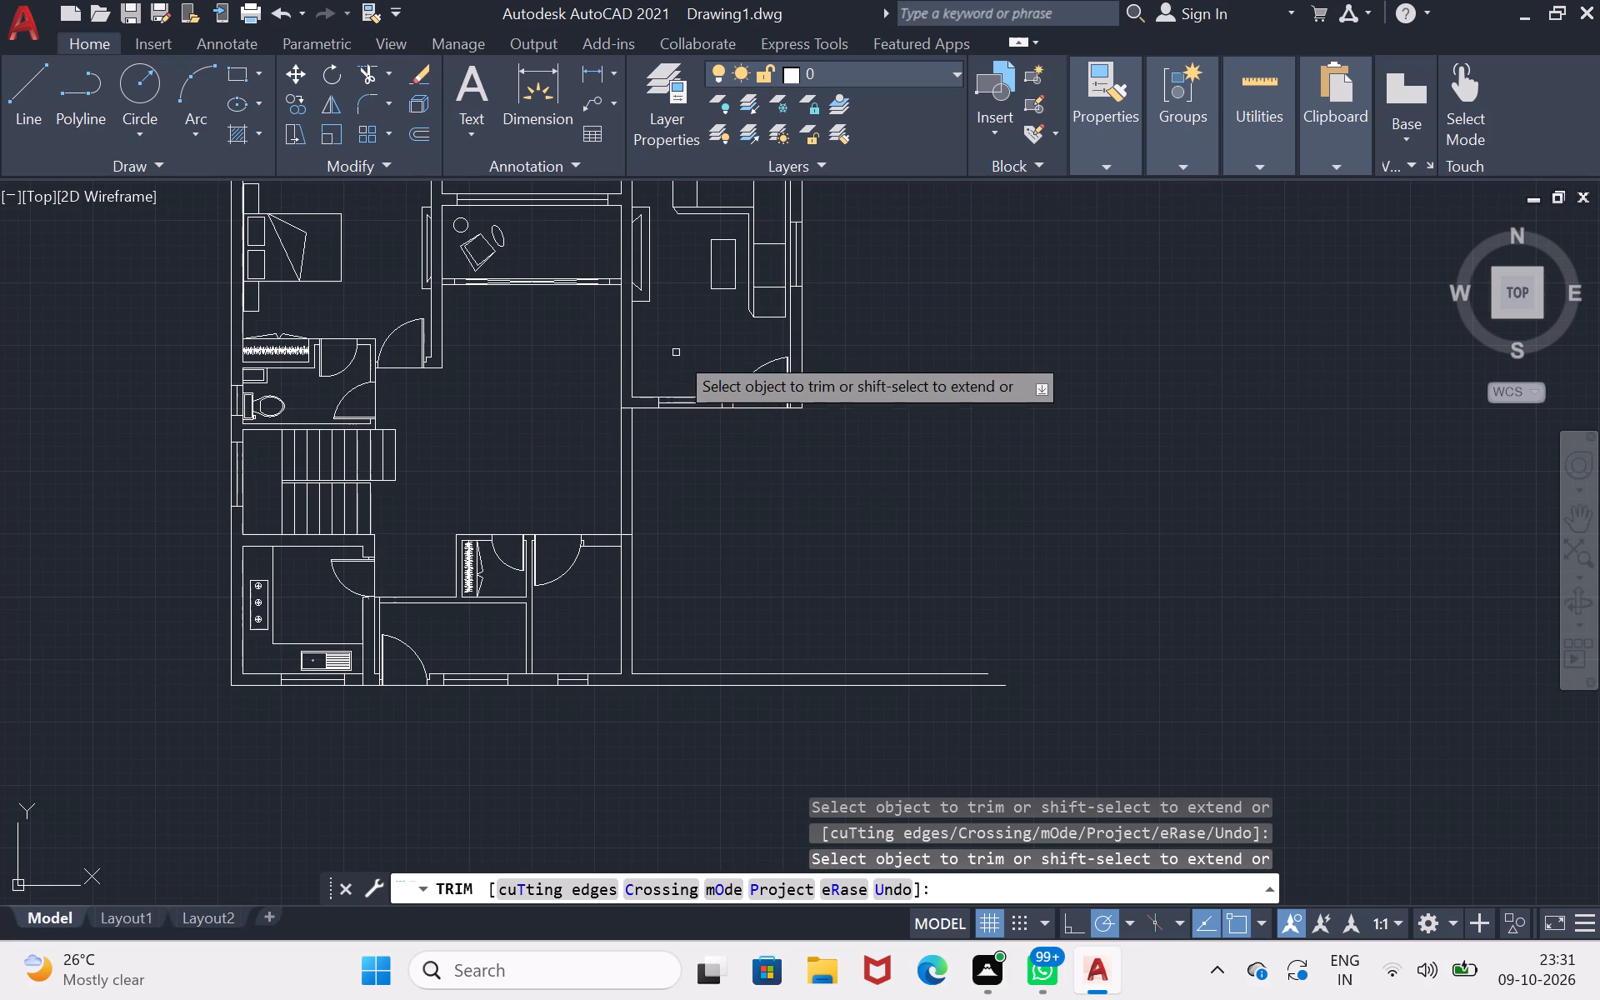
pyautogui.scroll(2, 568, 288)
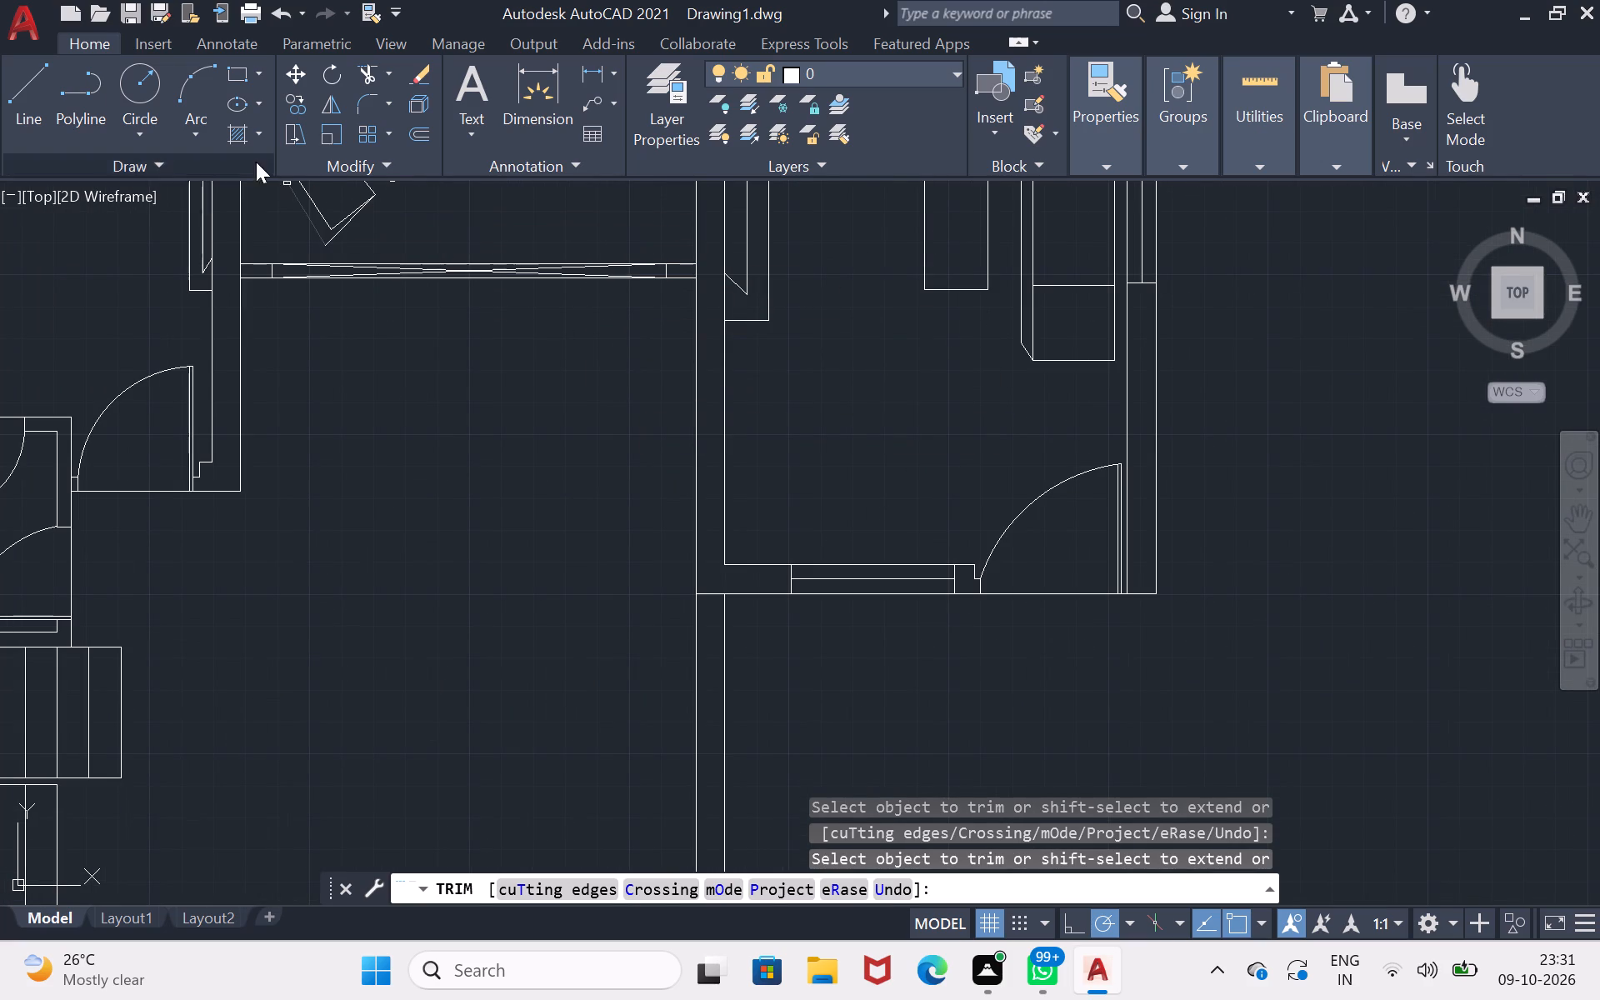
pyautogui.click(30, 98)
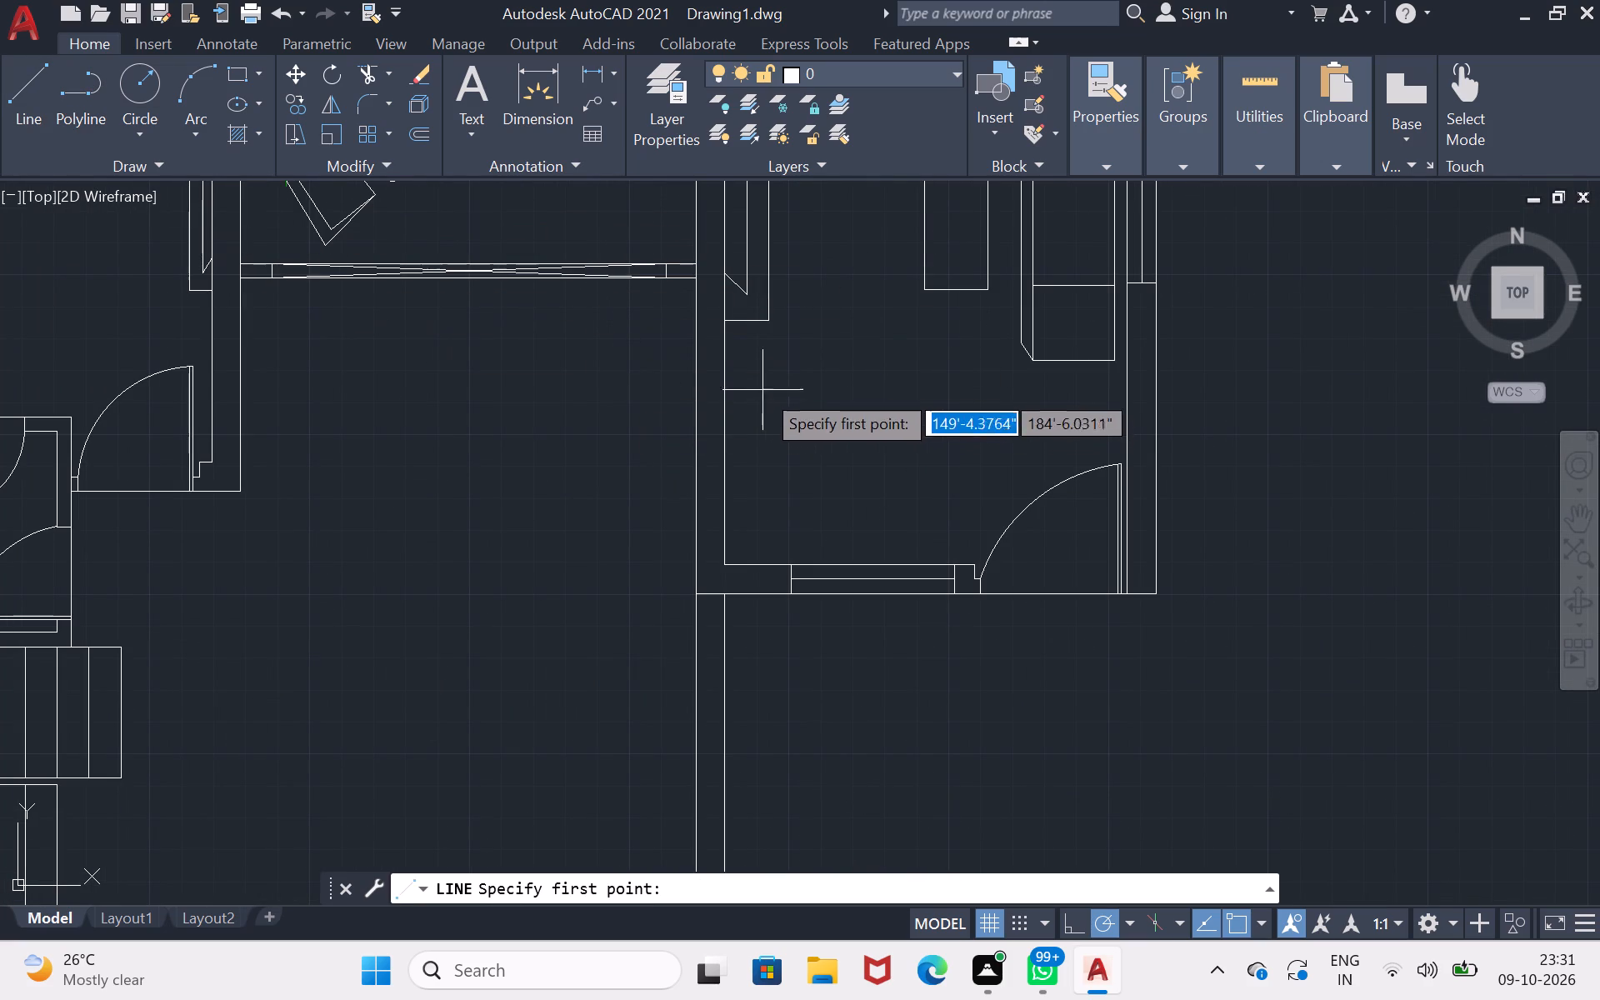
pyautogui.click(729, 346)
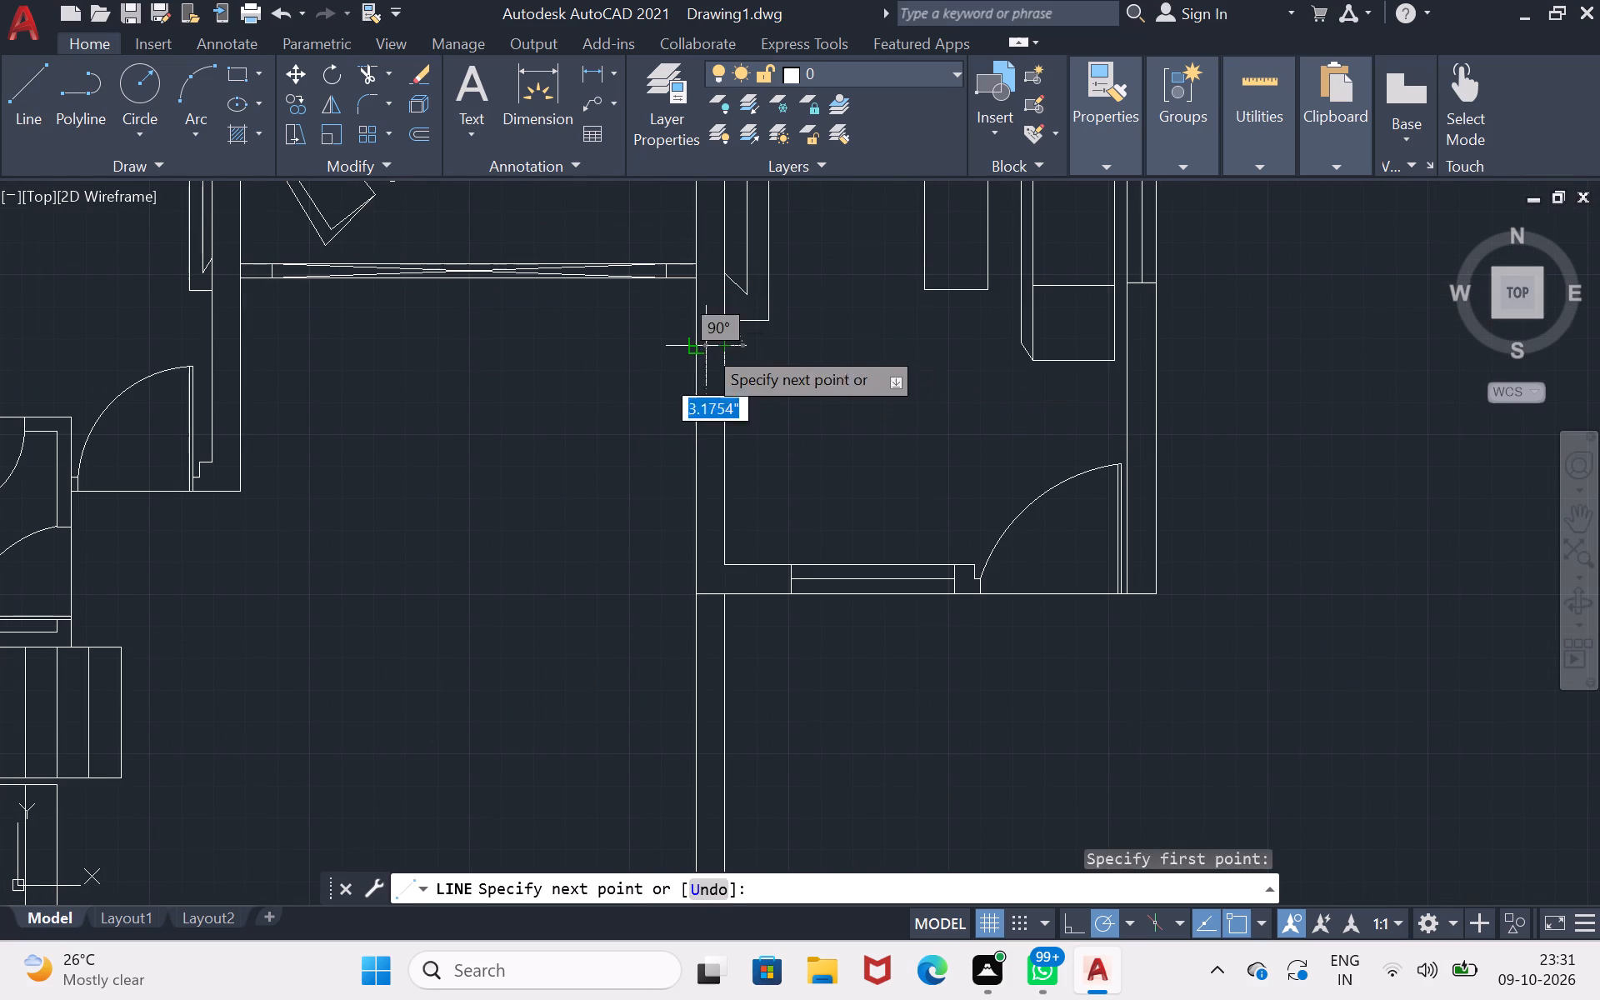
pyautogui.click(697, 346)
pyautogui.press('Return')
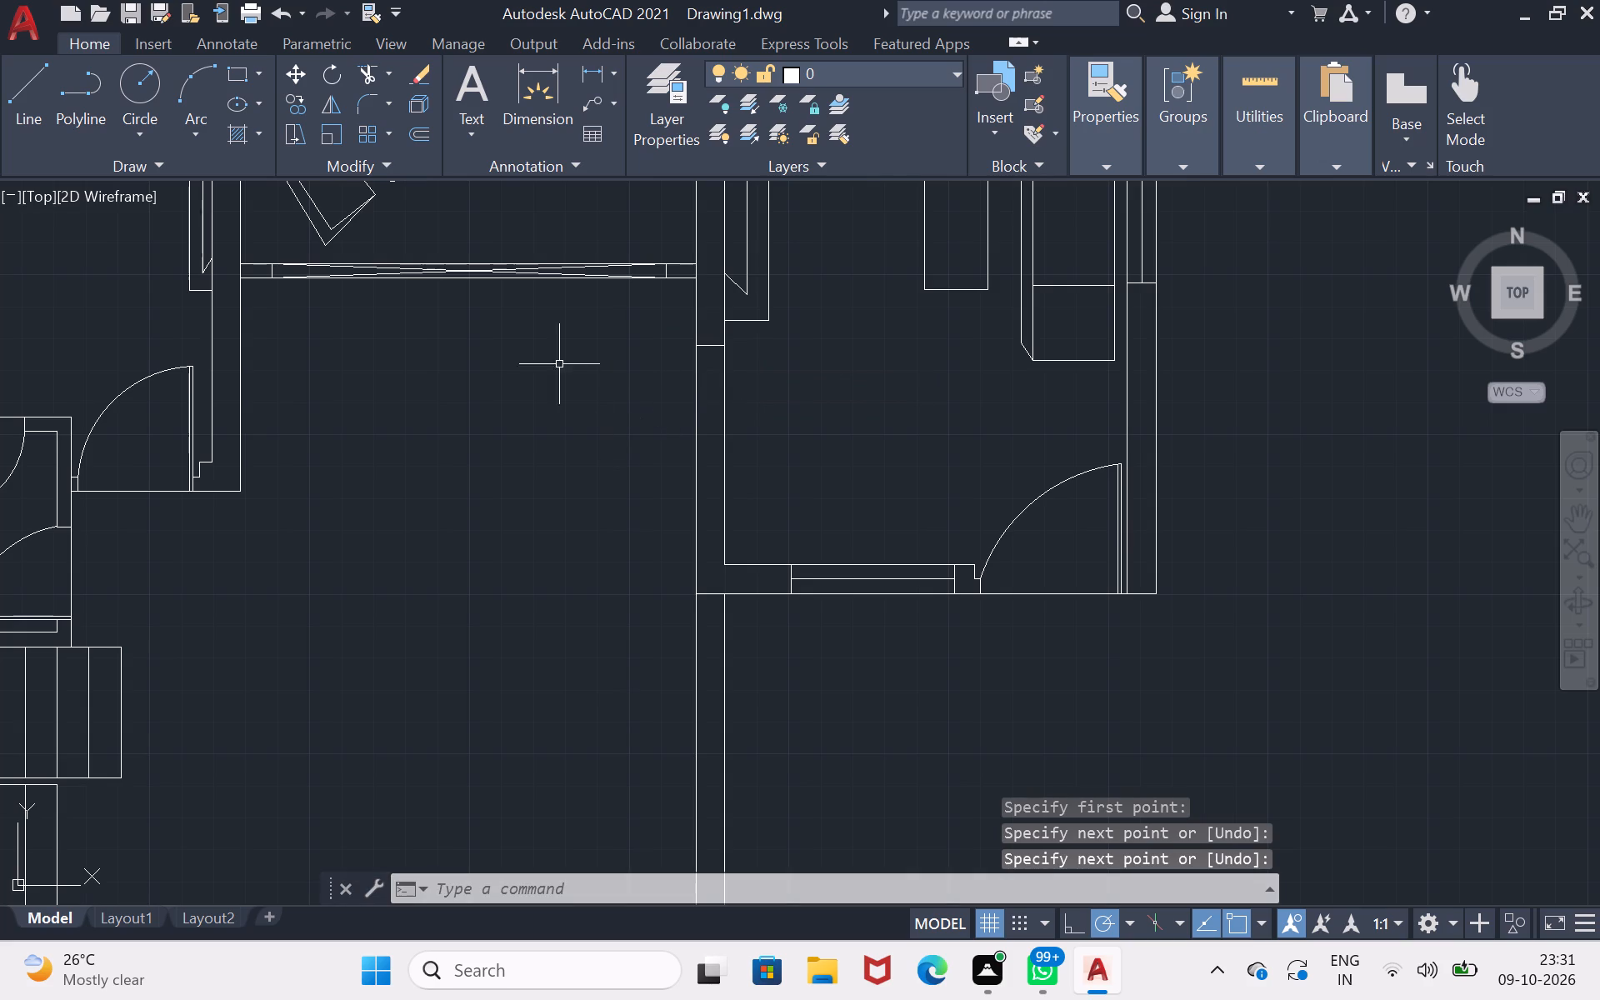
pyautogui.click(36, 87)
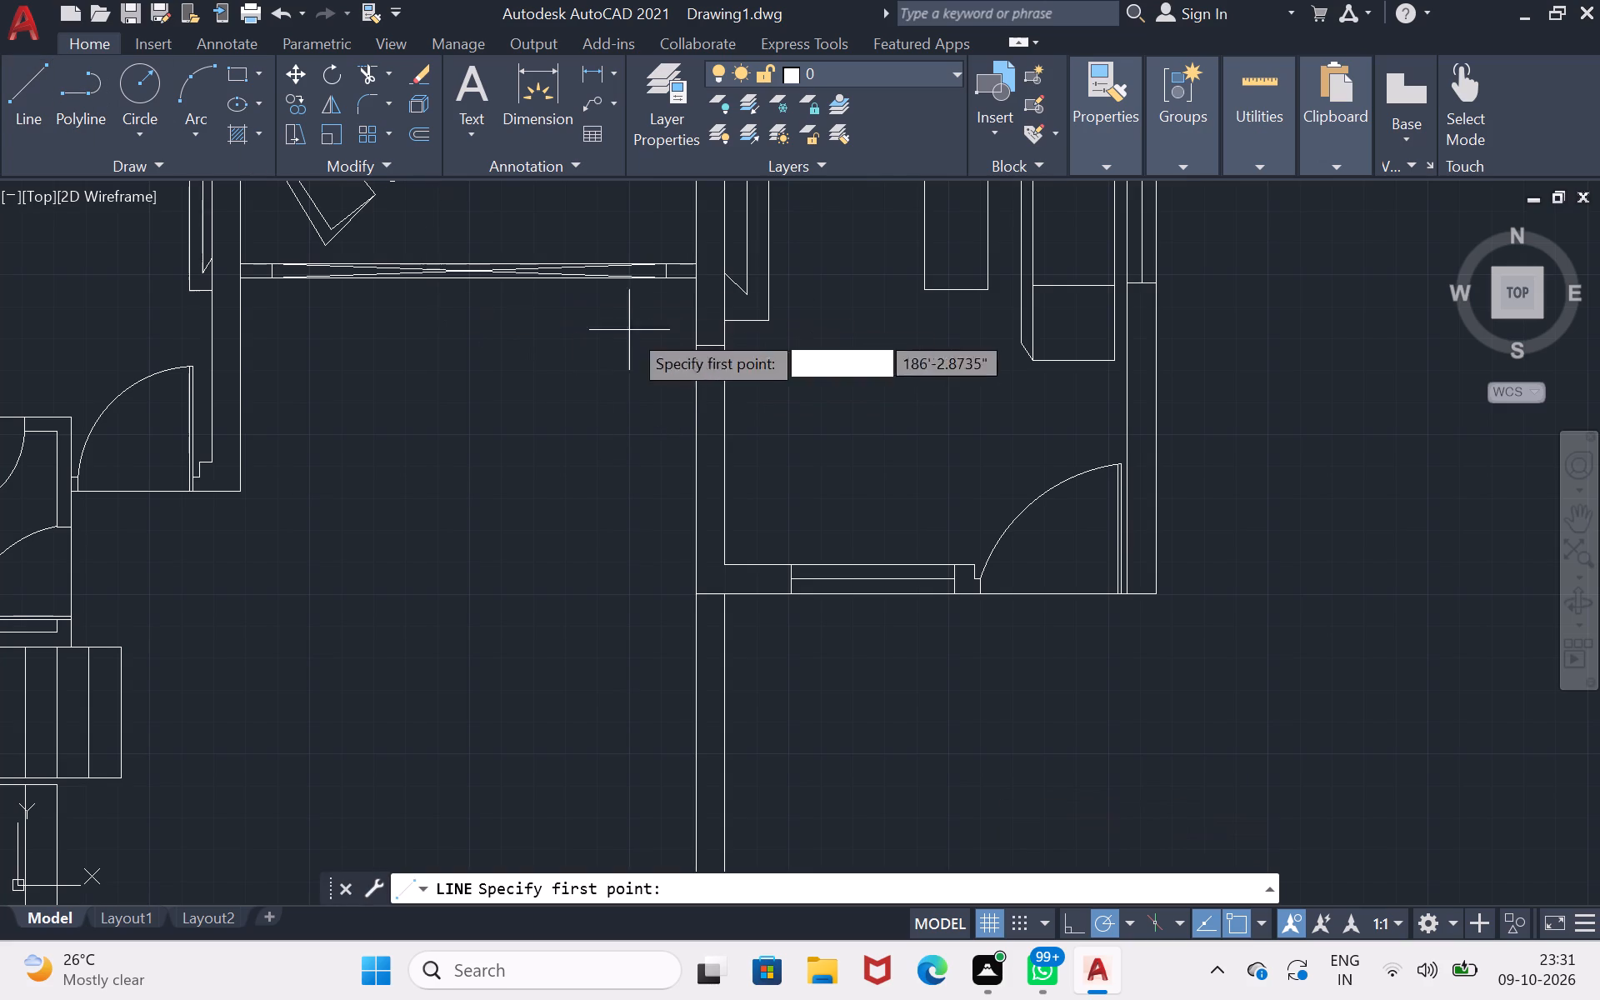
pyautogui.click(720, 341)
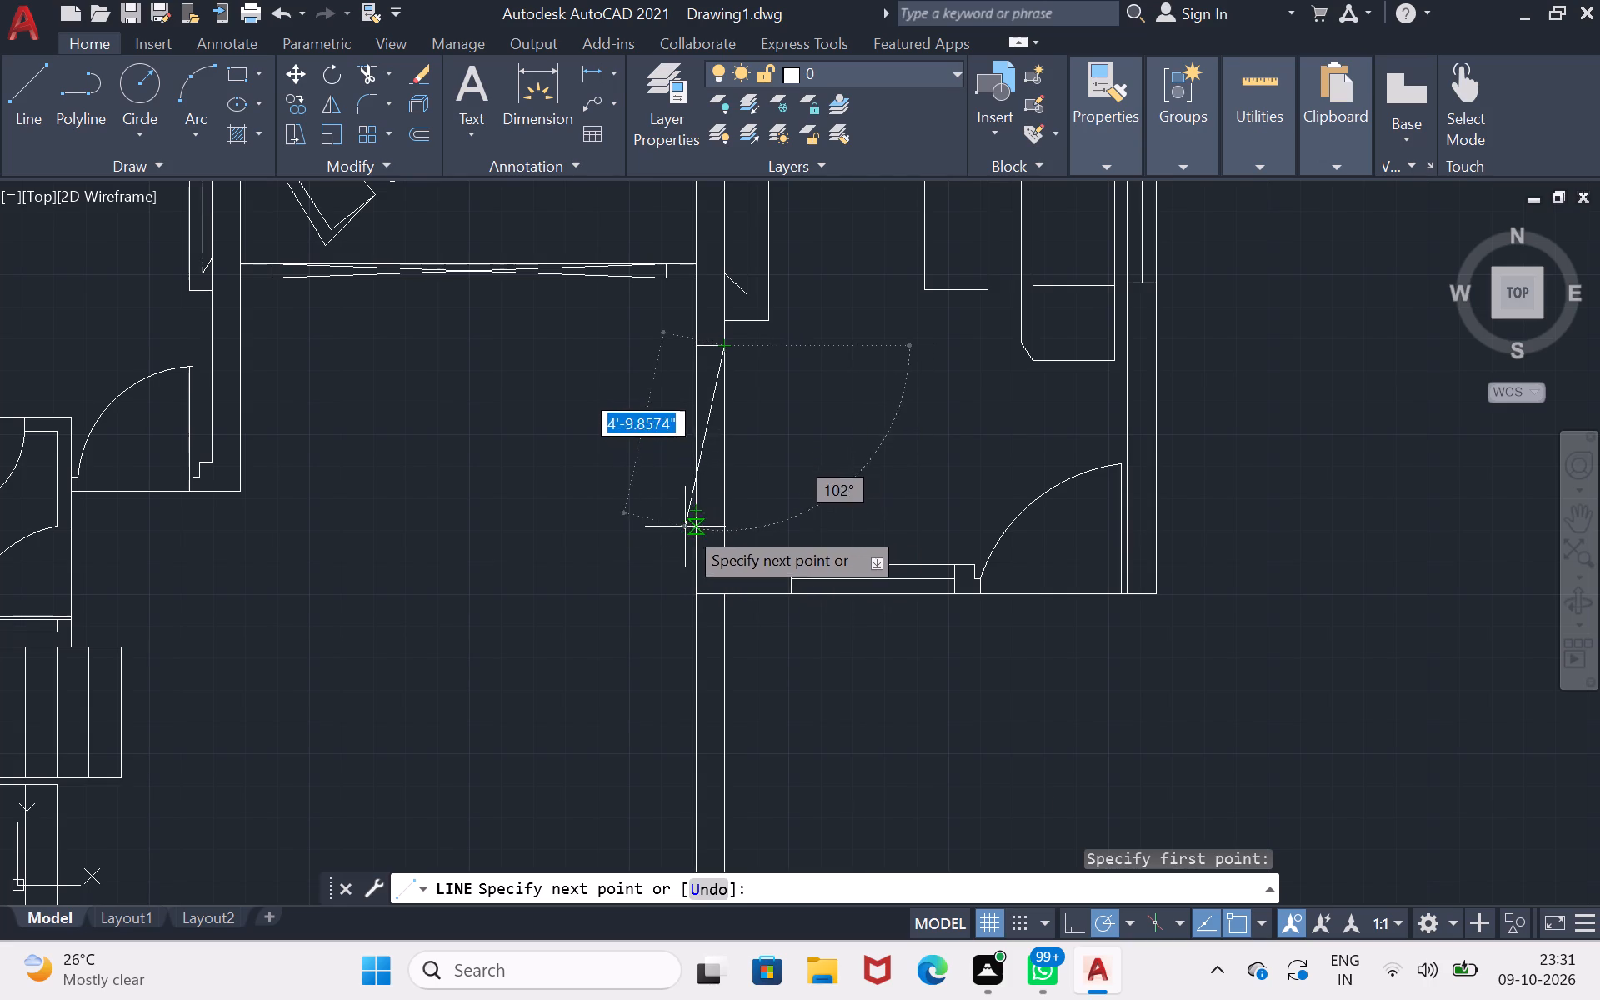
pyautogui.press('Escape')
# Draw a second short horizontal line across the left wall, a little above the room's bottom-left inner corner.
pyautogui.click(27, 100)
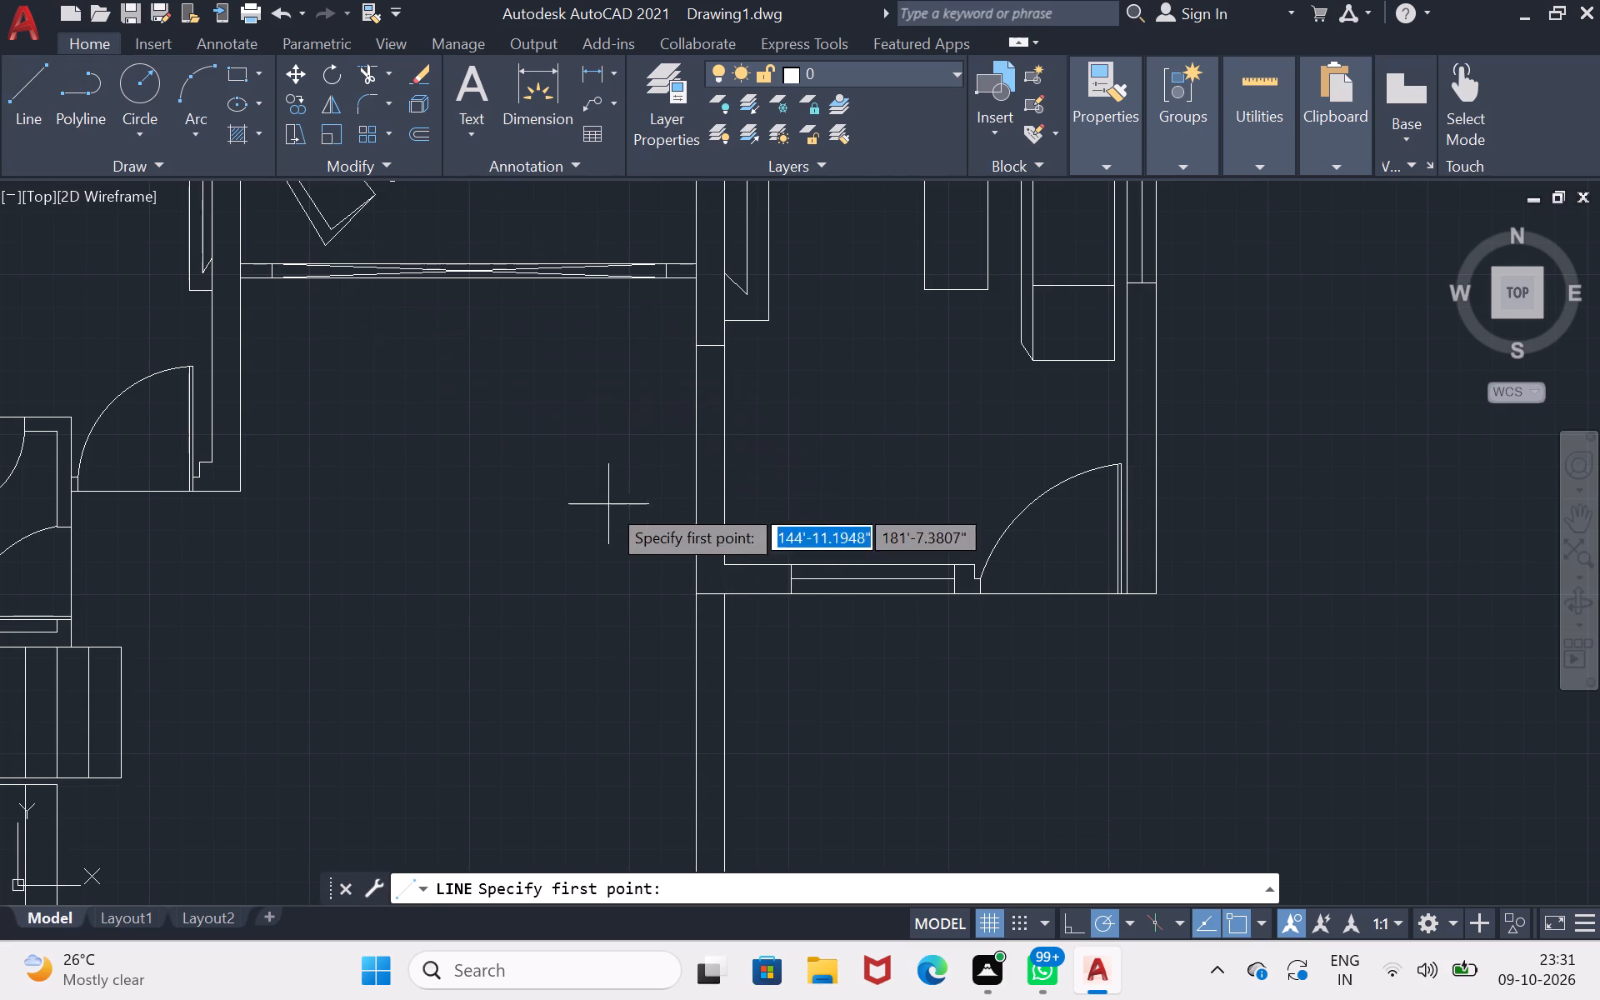
pyautogui.click(697, 522)
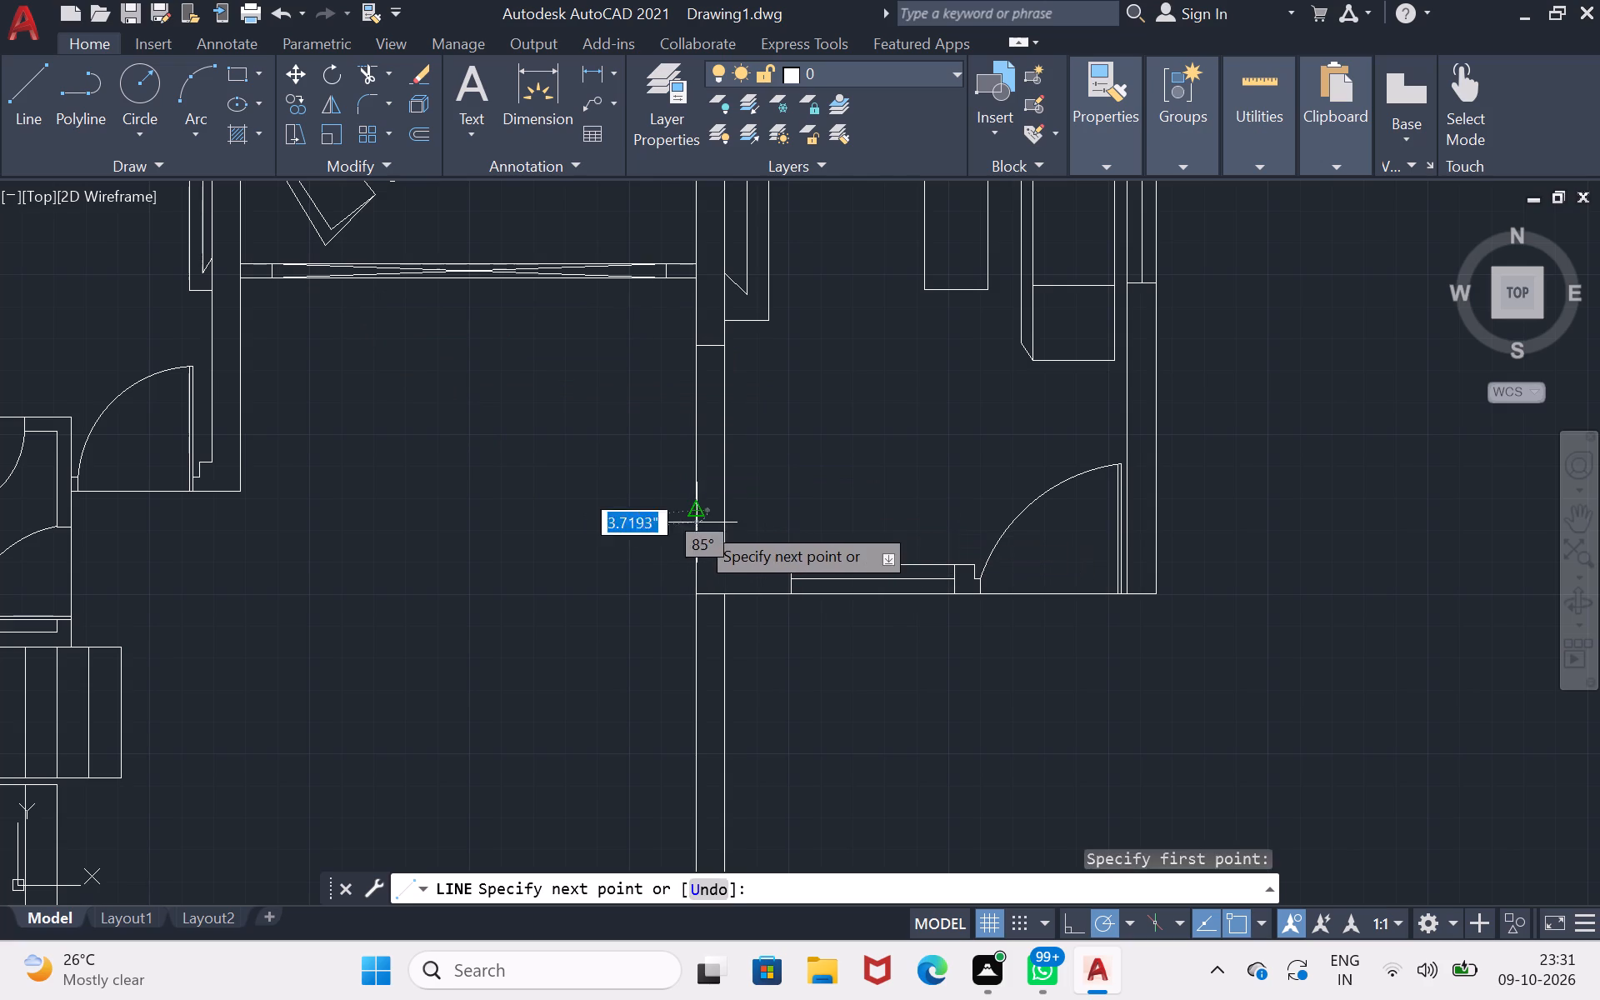
pyautogui.click(728, 509)
pyautogui.press('Return')
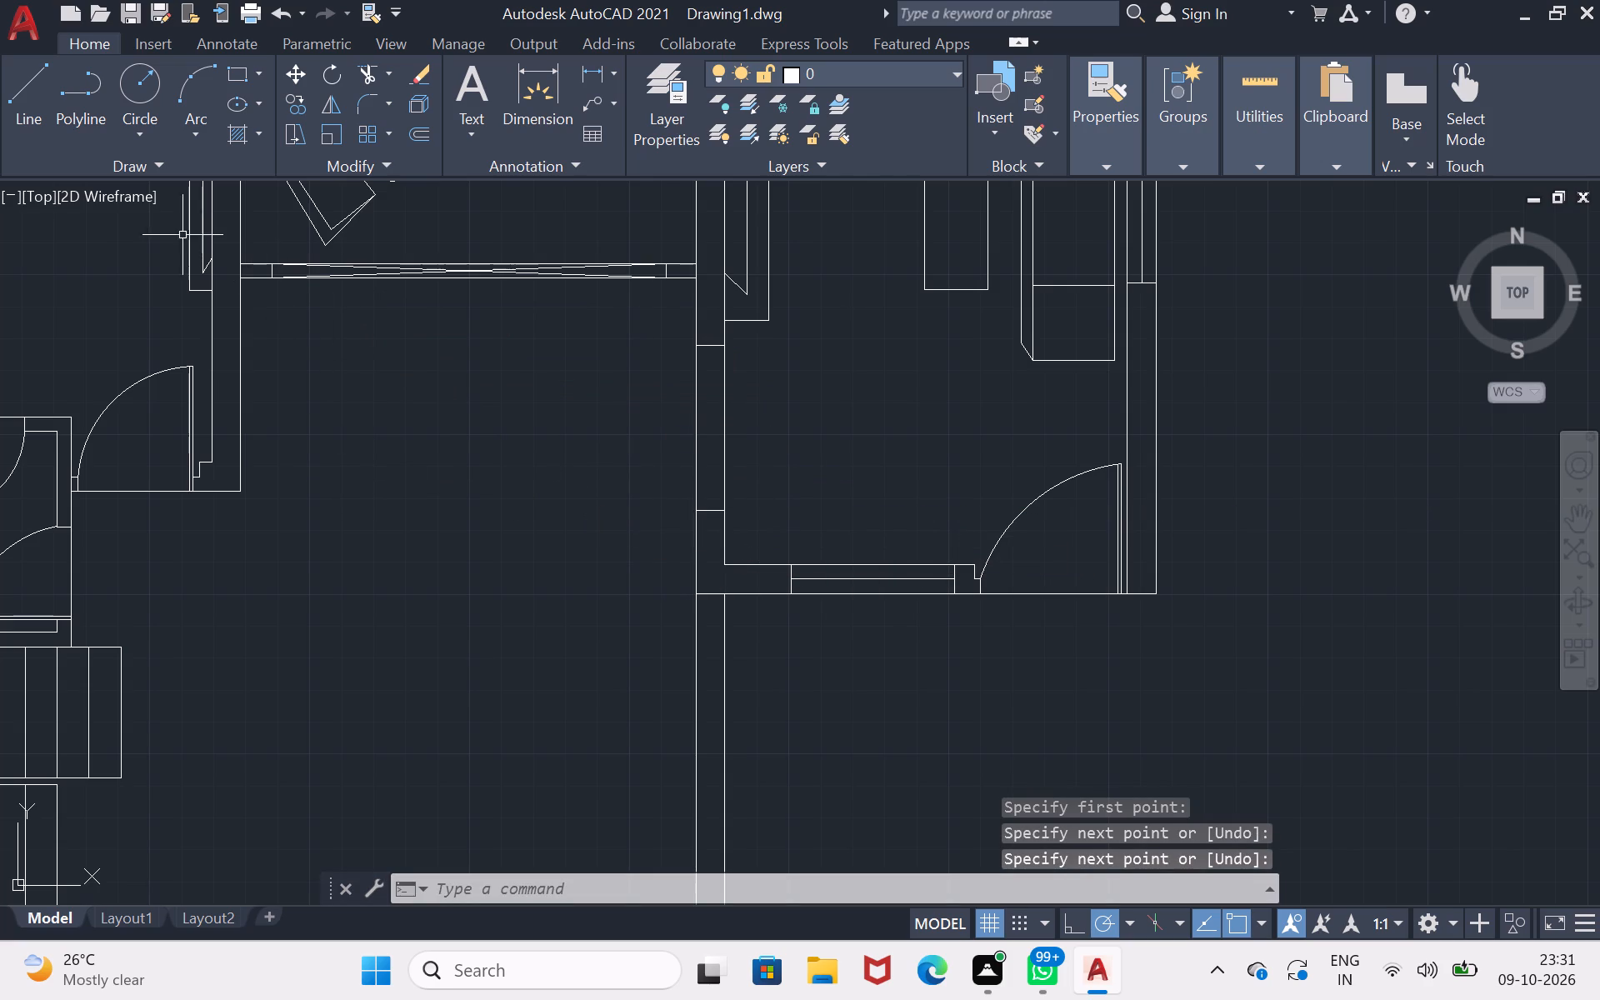
# Draw crossing diagonals between the corners of the two short lines across the left wall, joined by a segment along the lower one.
pyautogui.click(26, 112)
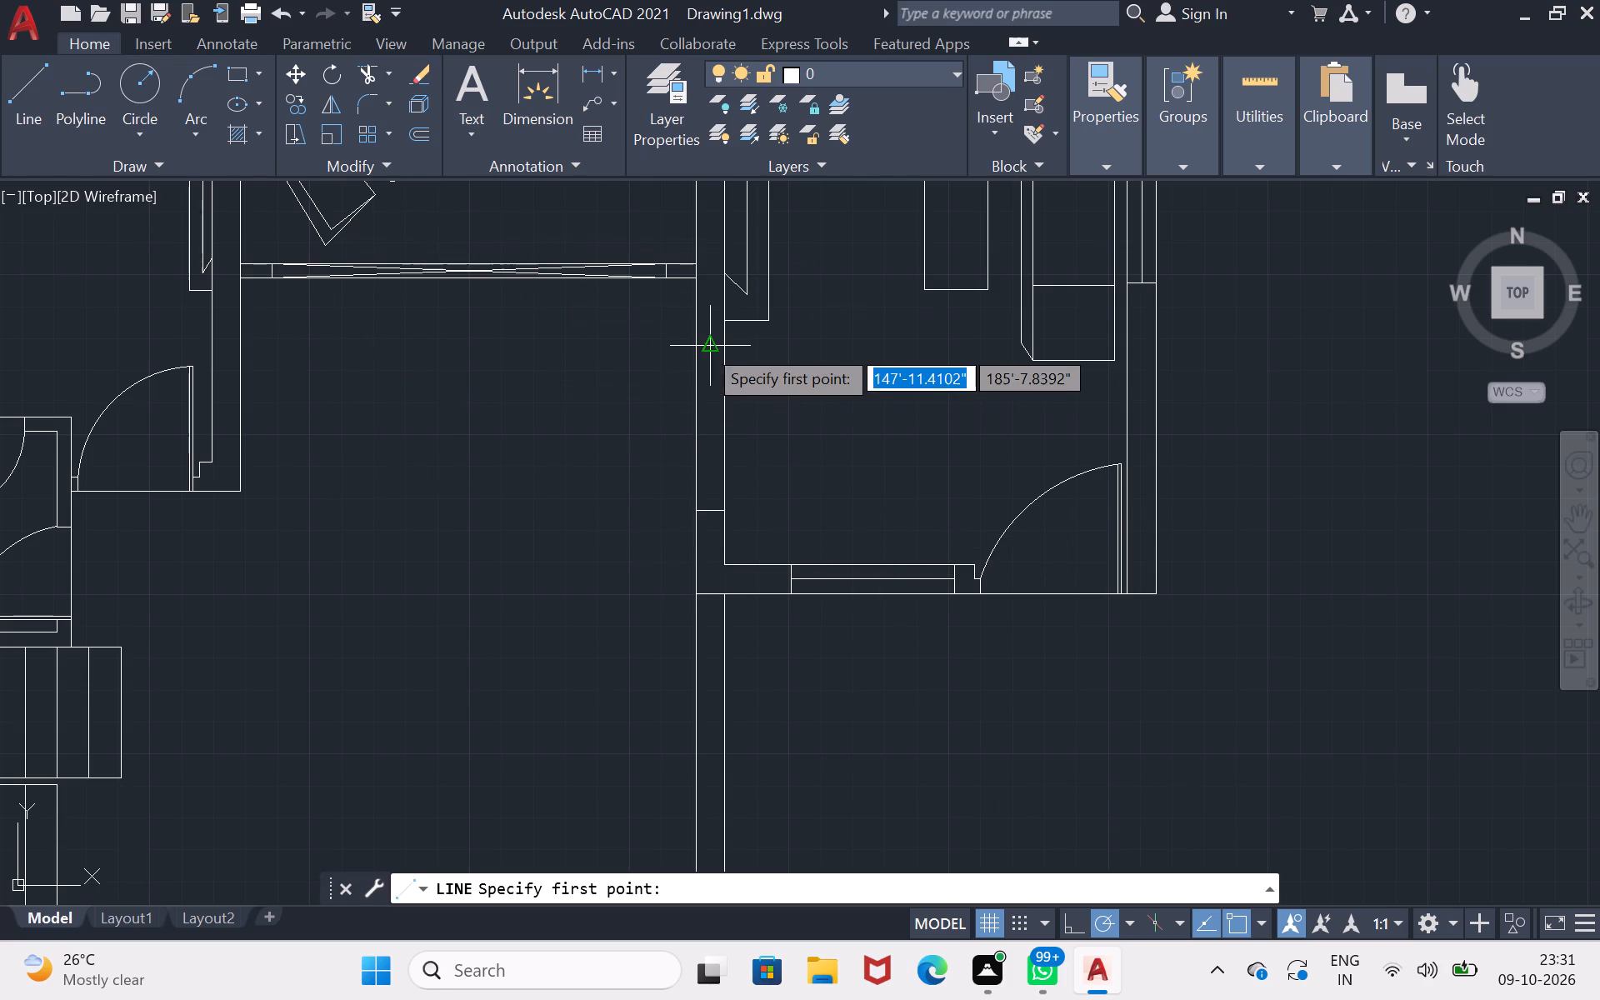
pyautogui.click(727, 347)
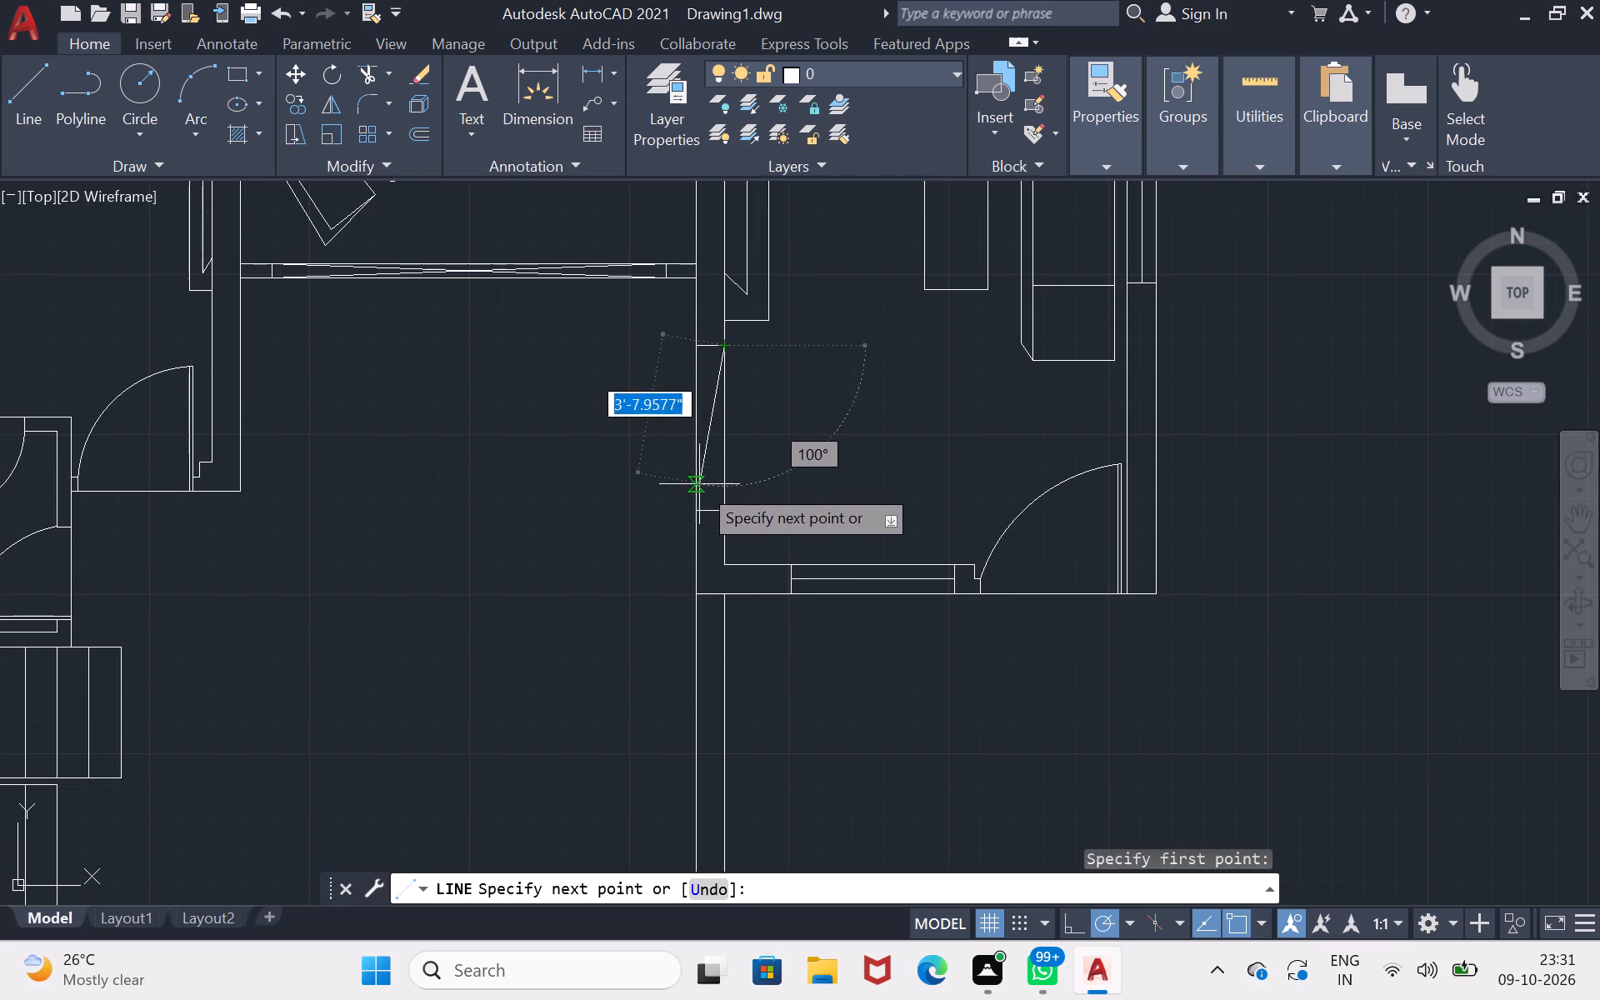
pyautogui.click(697, 505)
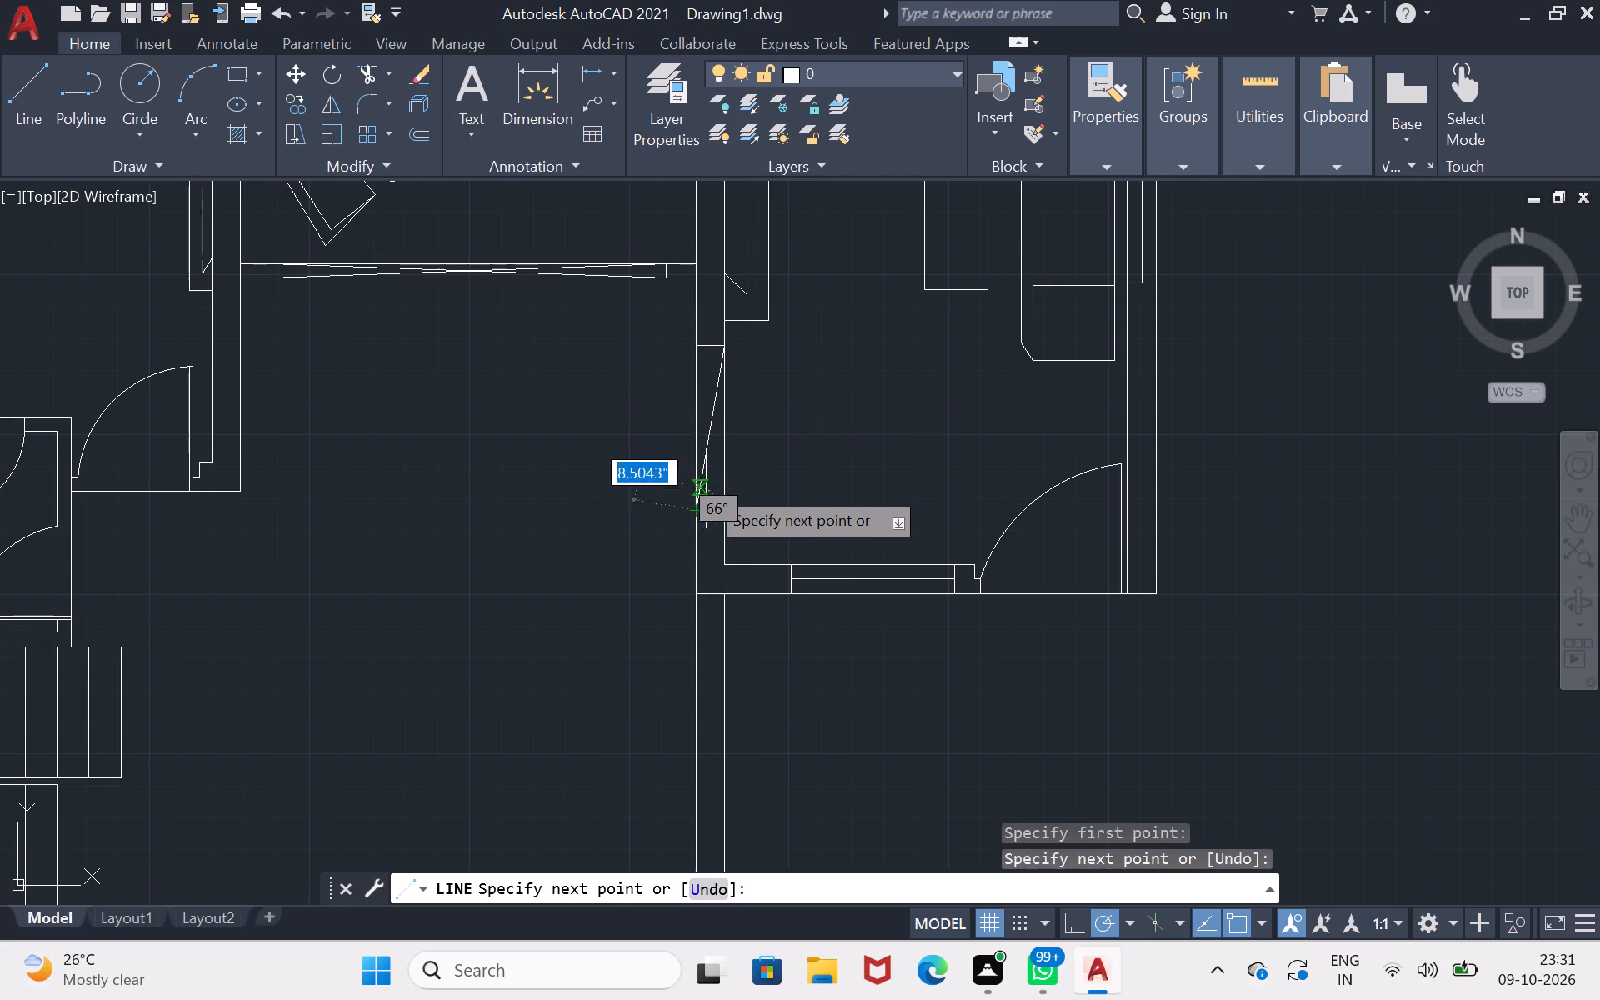
pyautogui.click(722, 508)
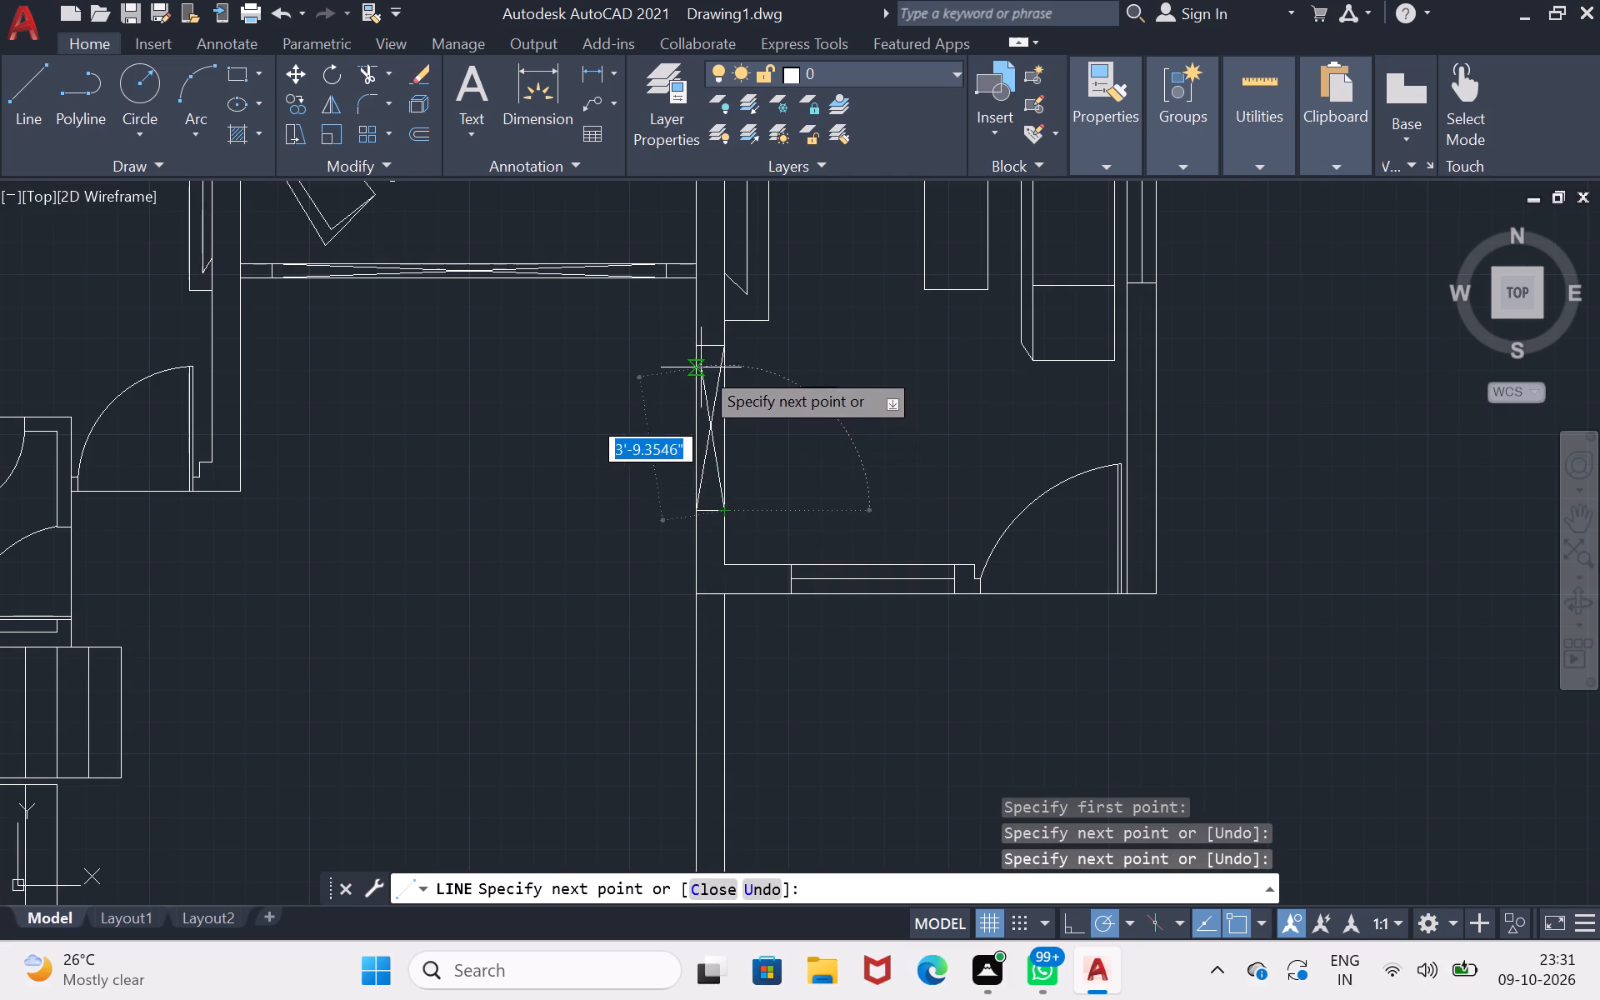
pyautogui.click(700, 345)
pyautogui.press('Return')
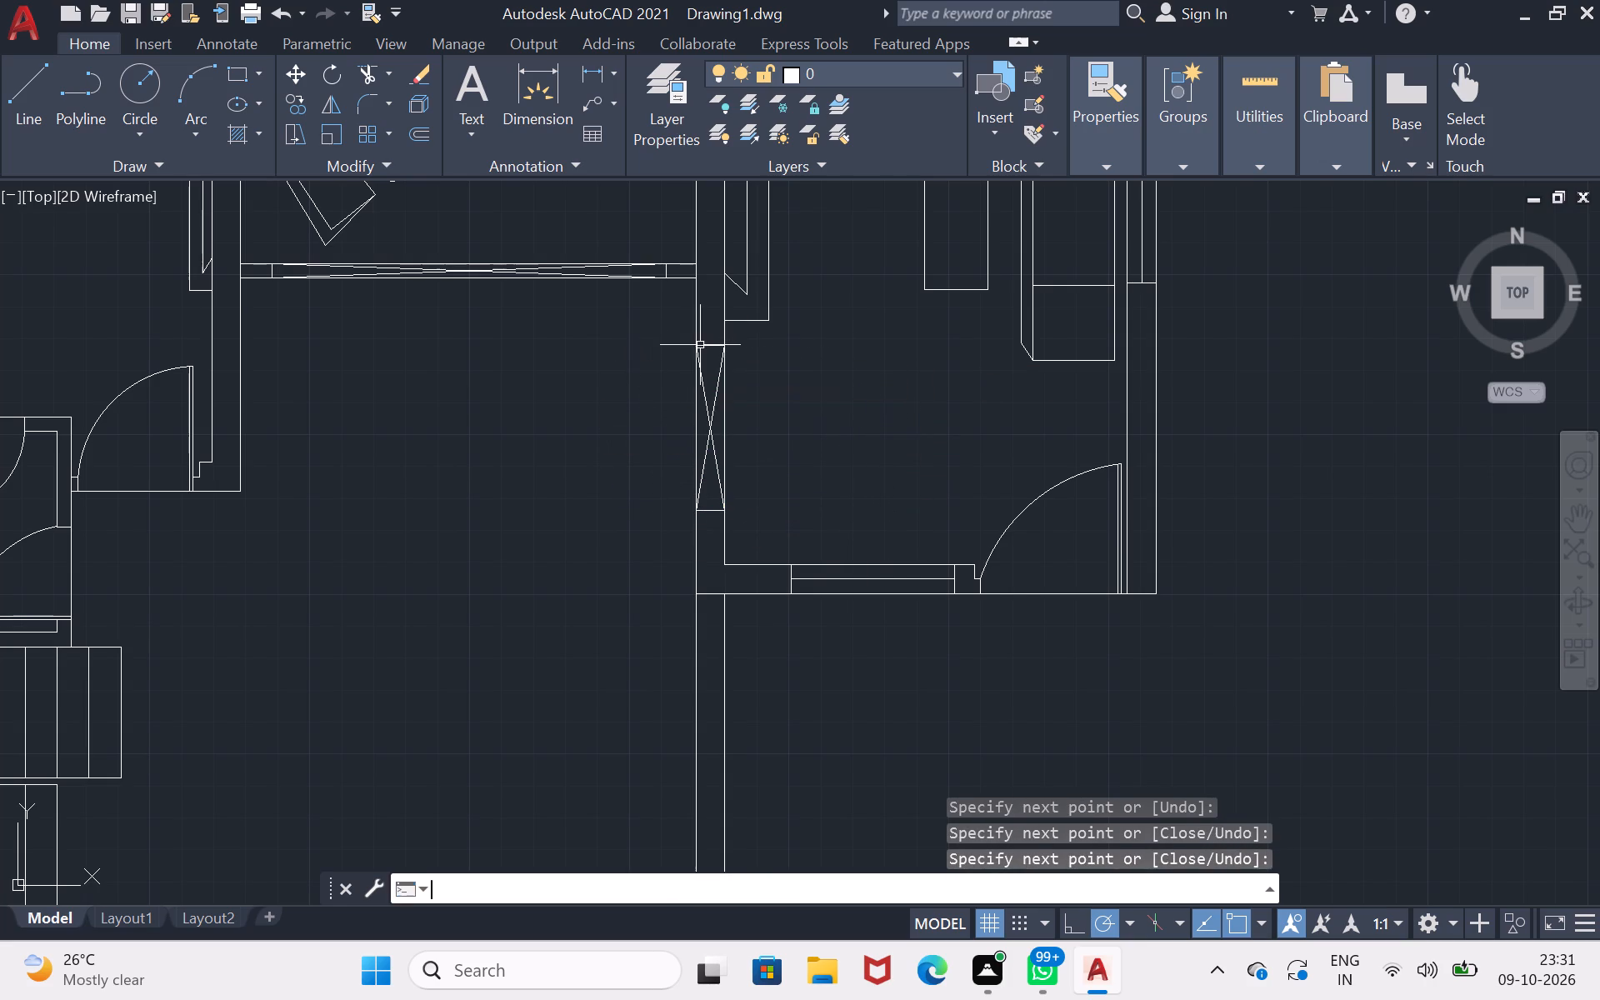
# Offset both segments of the outer wall line below the living room 15'0" to the right, outside the house.
pyautogui.scroll(-2, 974, 472)
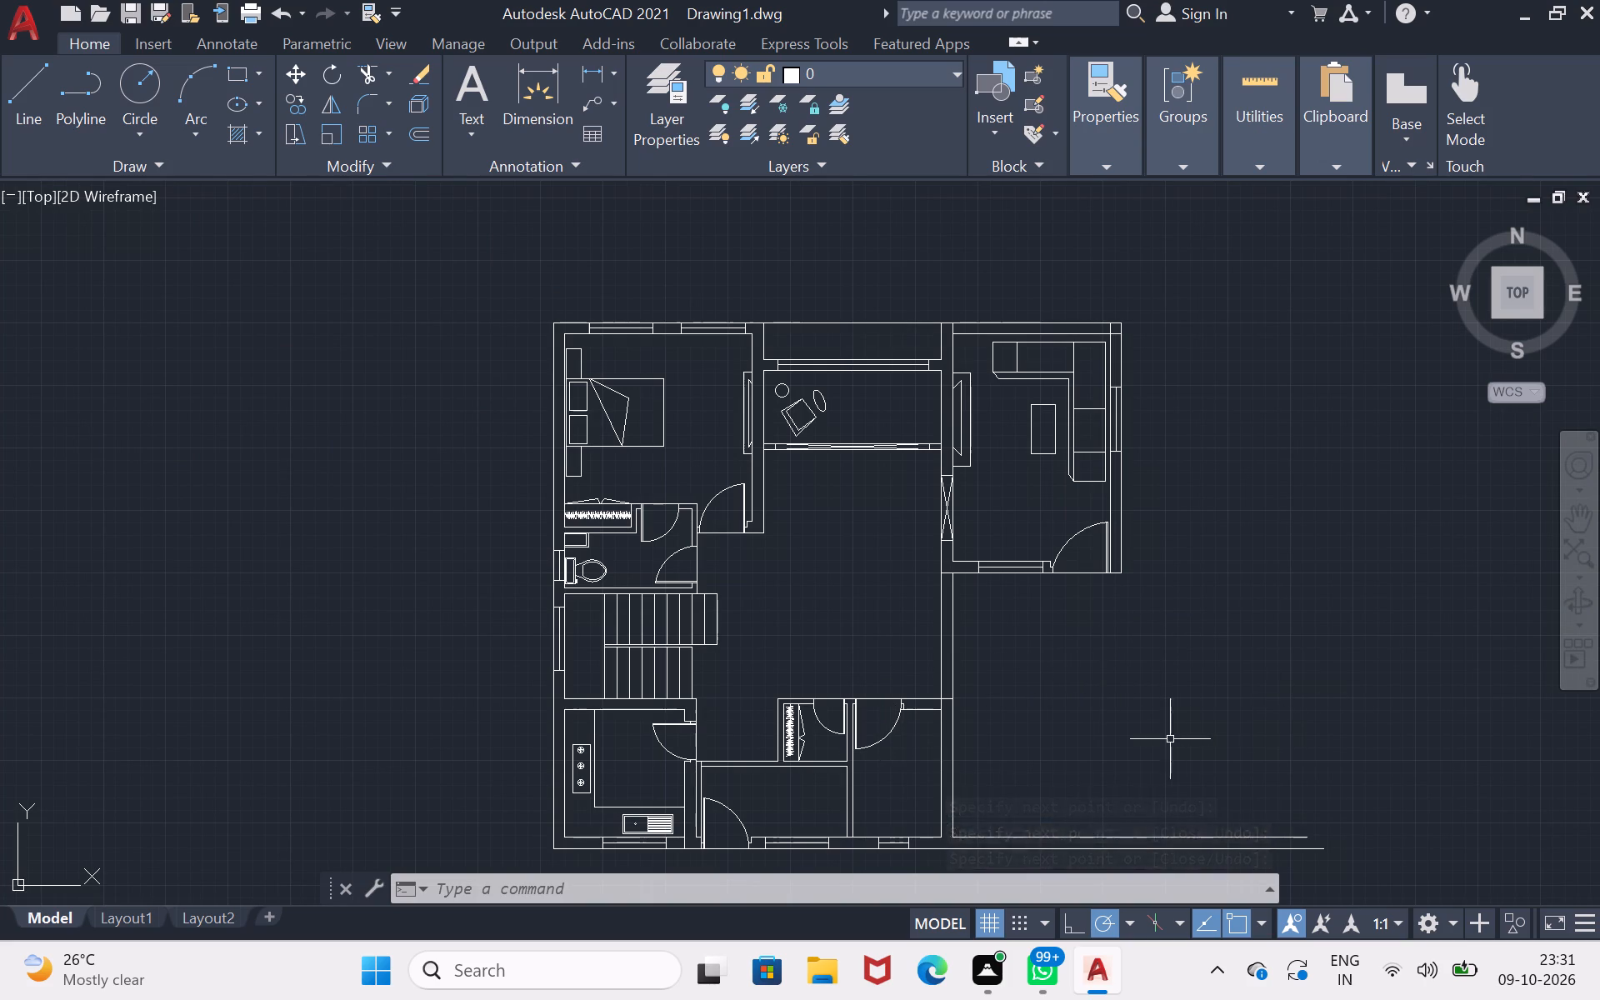
pyautogui.scroll(-1, 1126, 744)
pyautogui.scroll(3, 1052, 771)
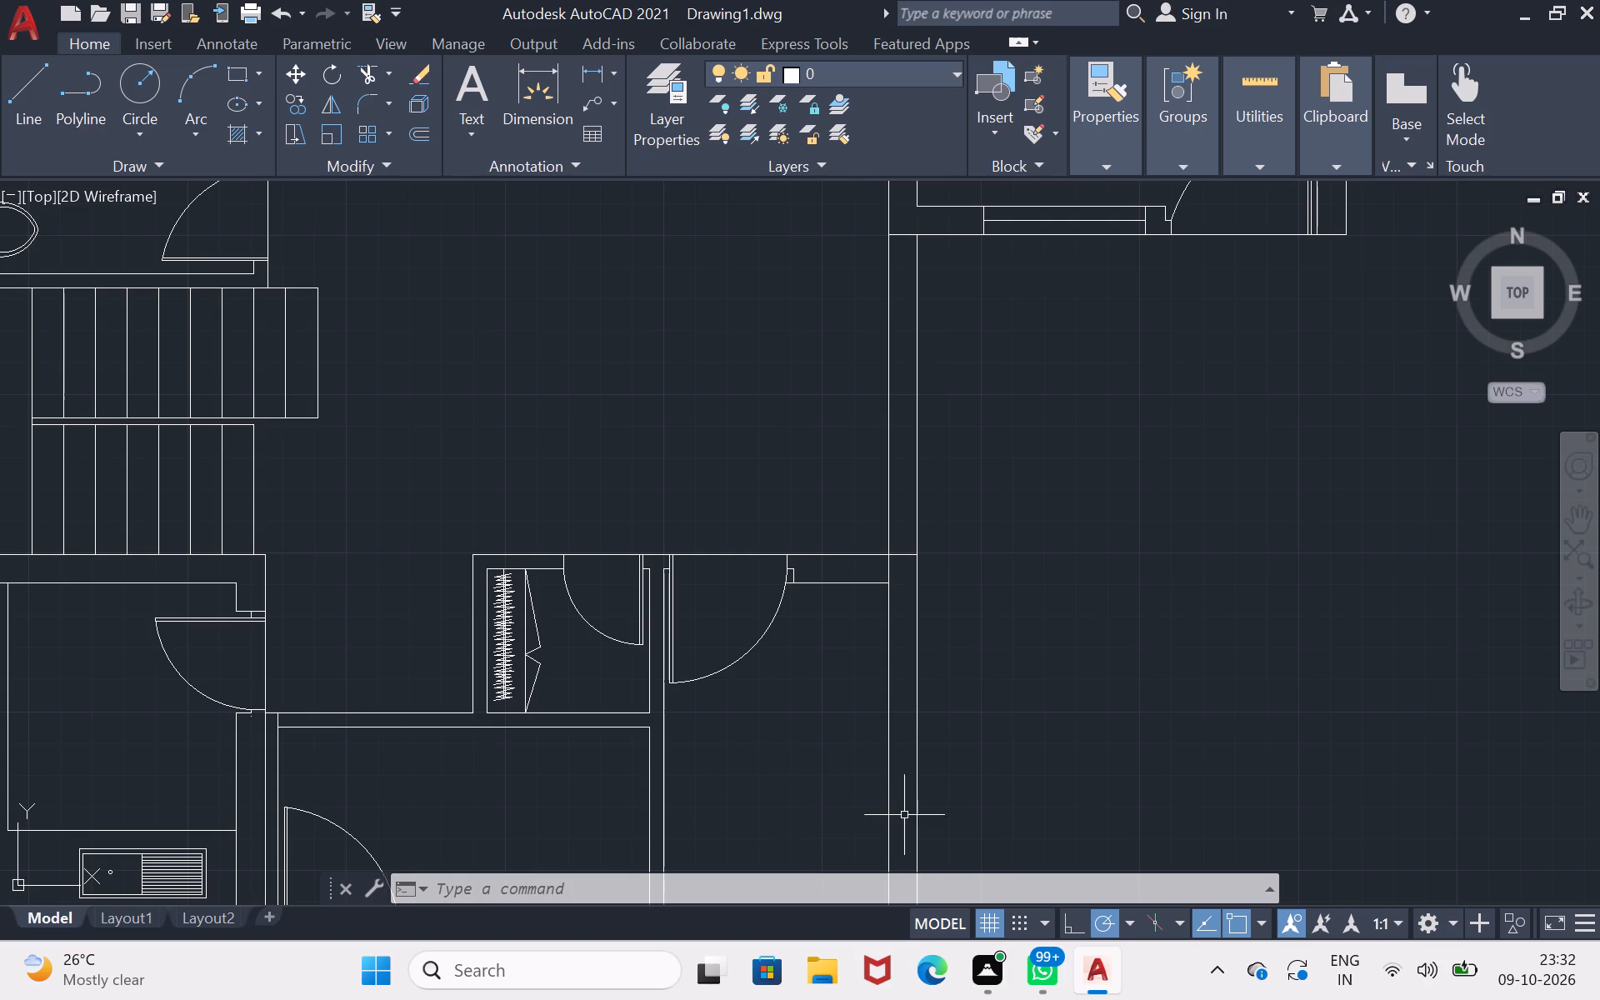
pyautogui.scroll(-1, 952, 827)
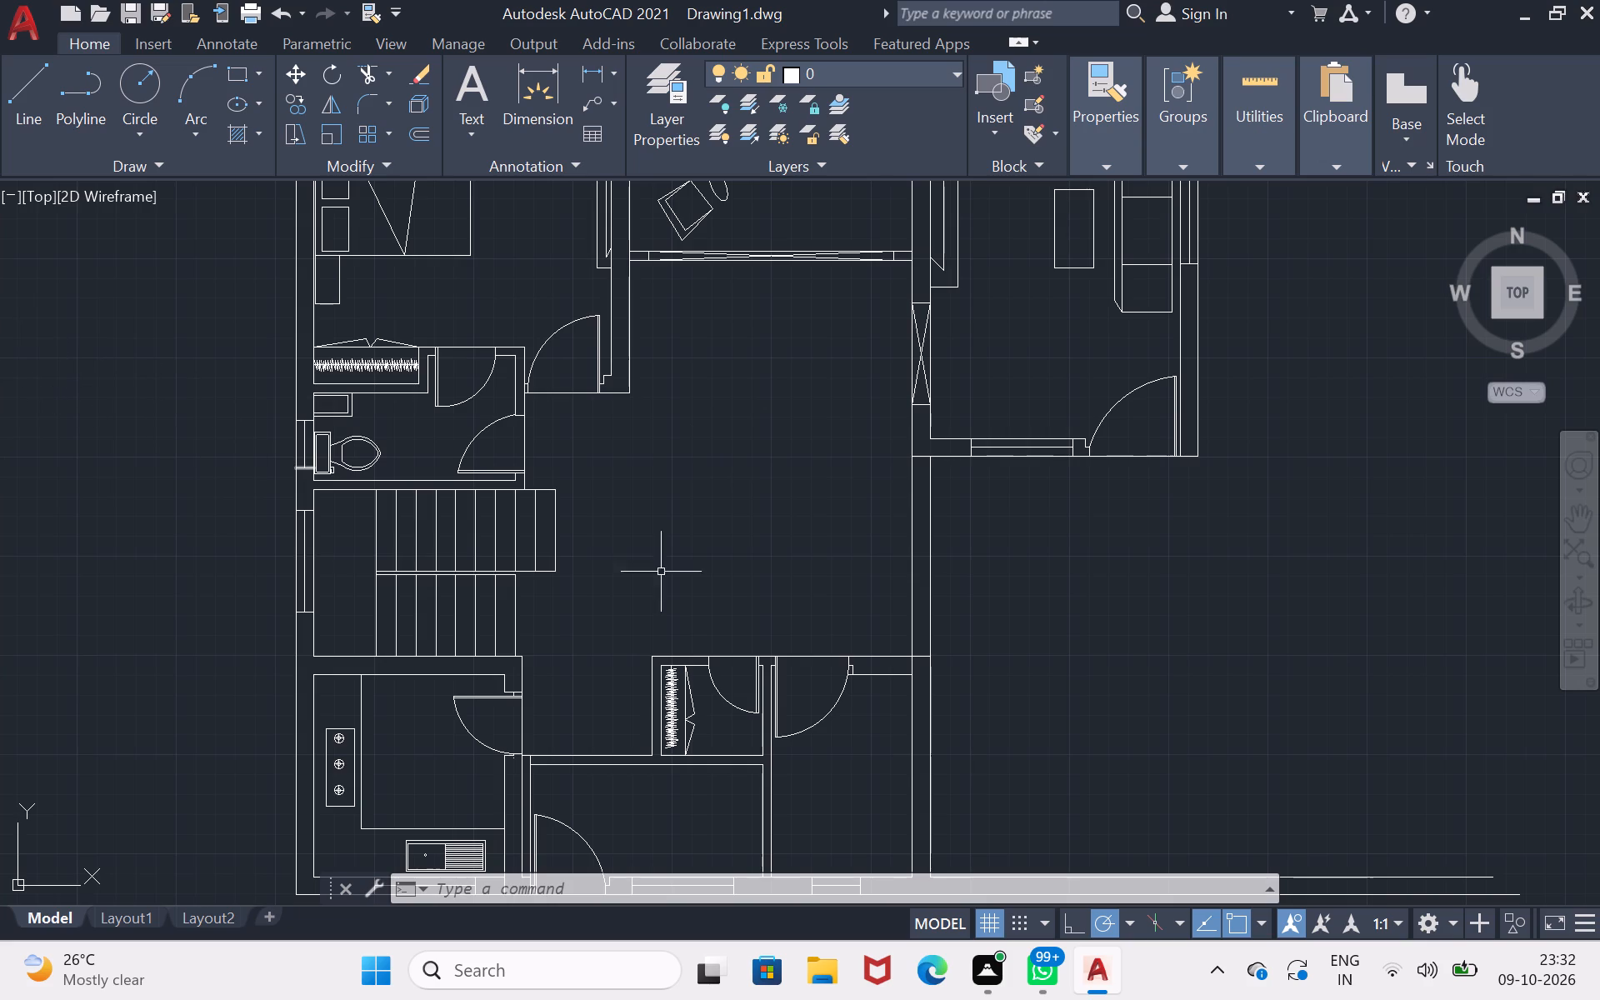
pyautogui.click(25, 86)
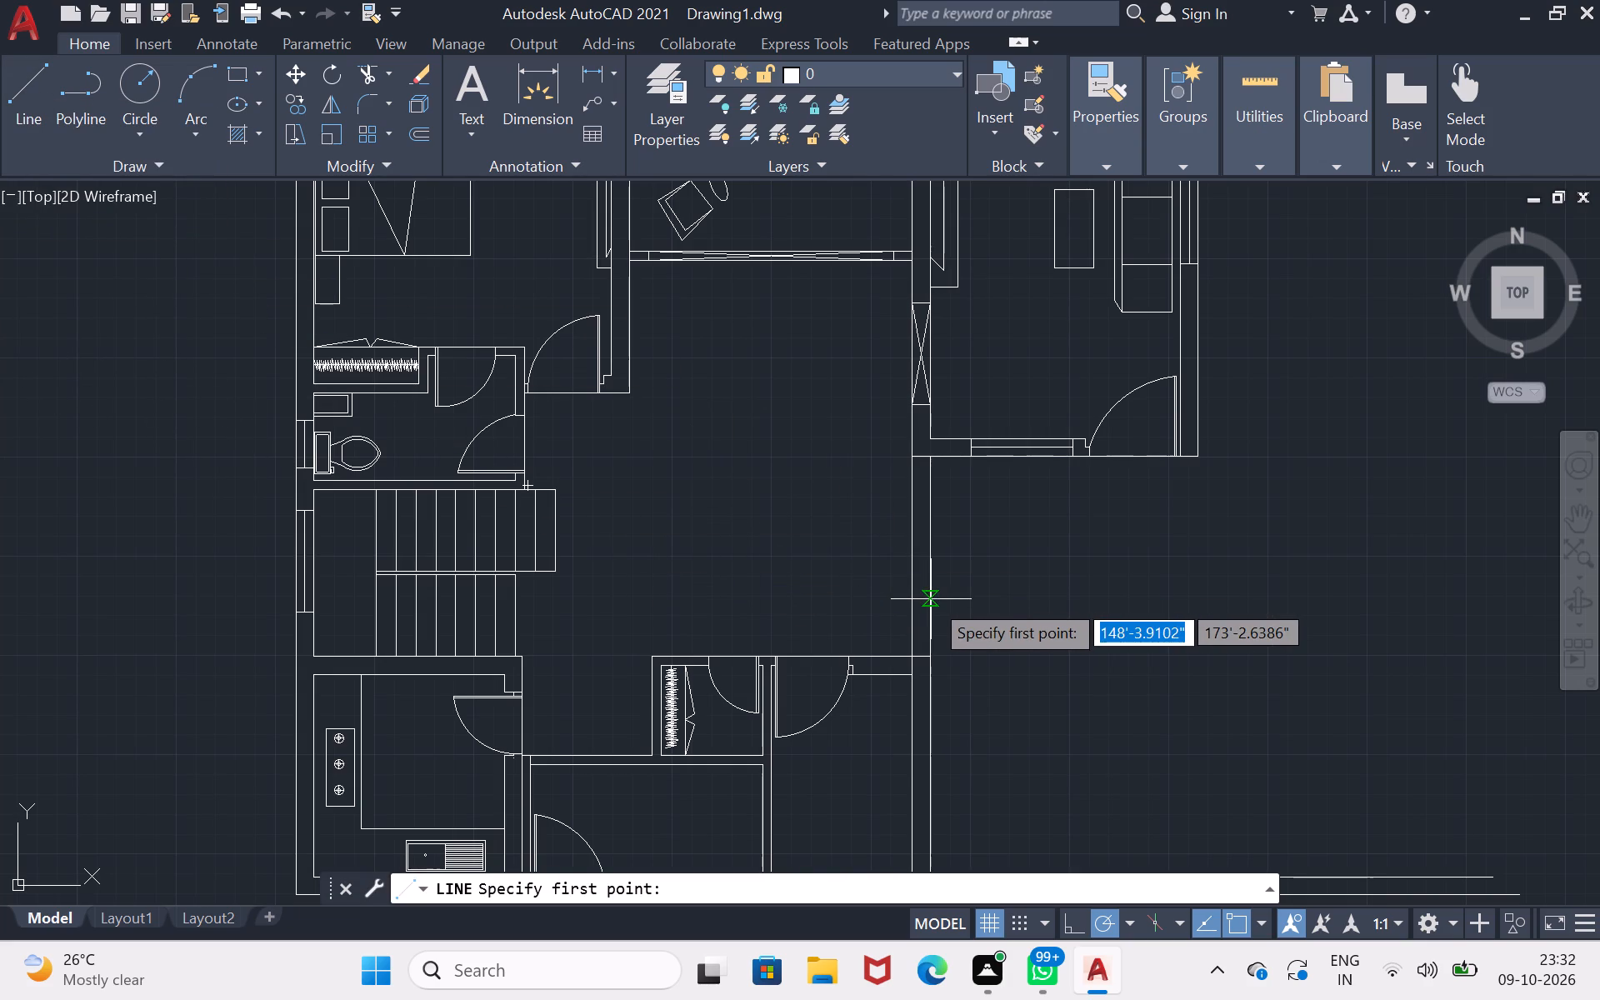
pyautogui.press('Escape')
pyautogui.press('o')
pyautogui.press('Return')
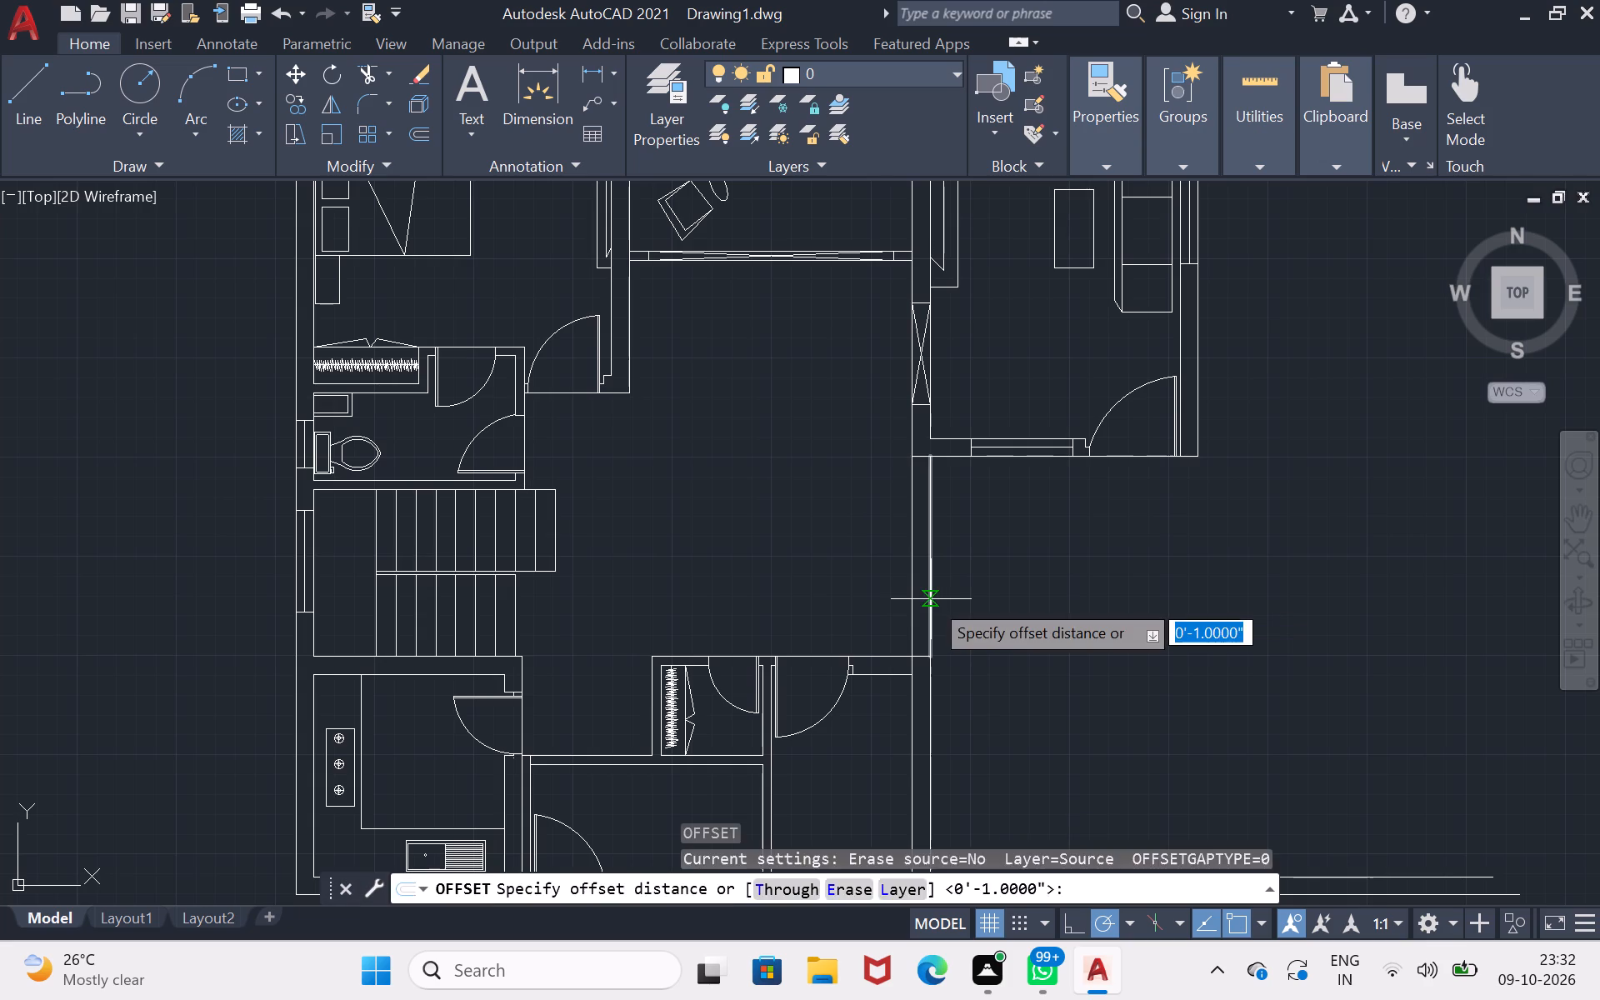
pyautogui.click(931, 599)
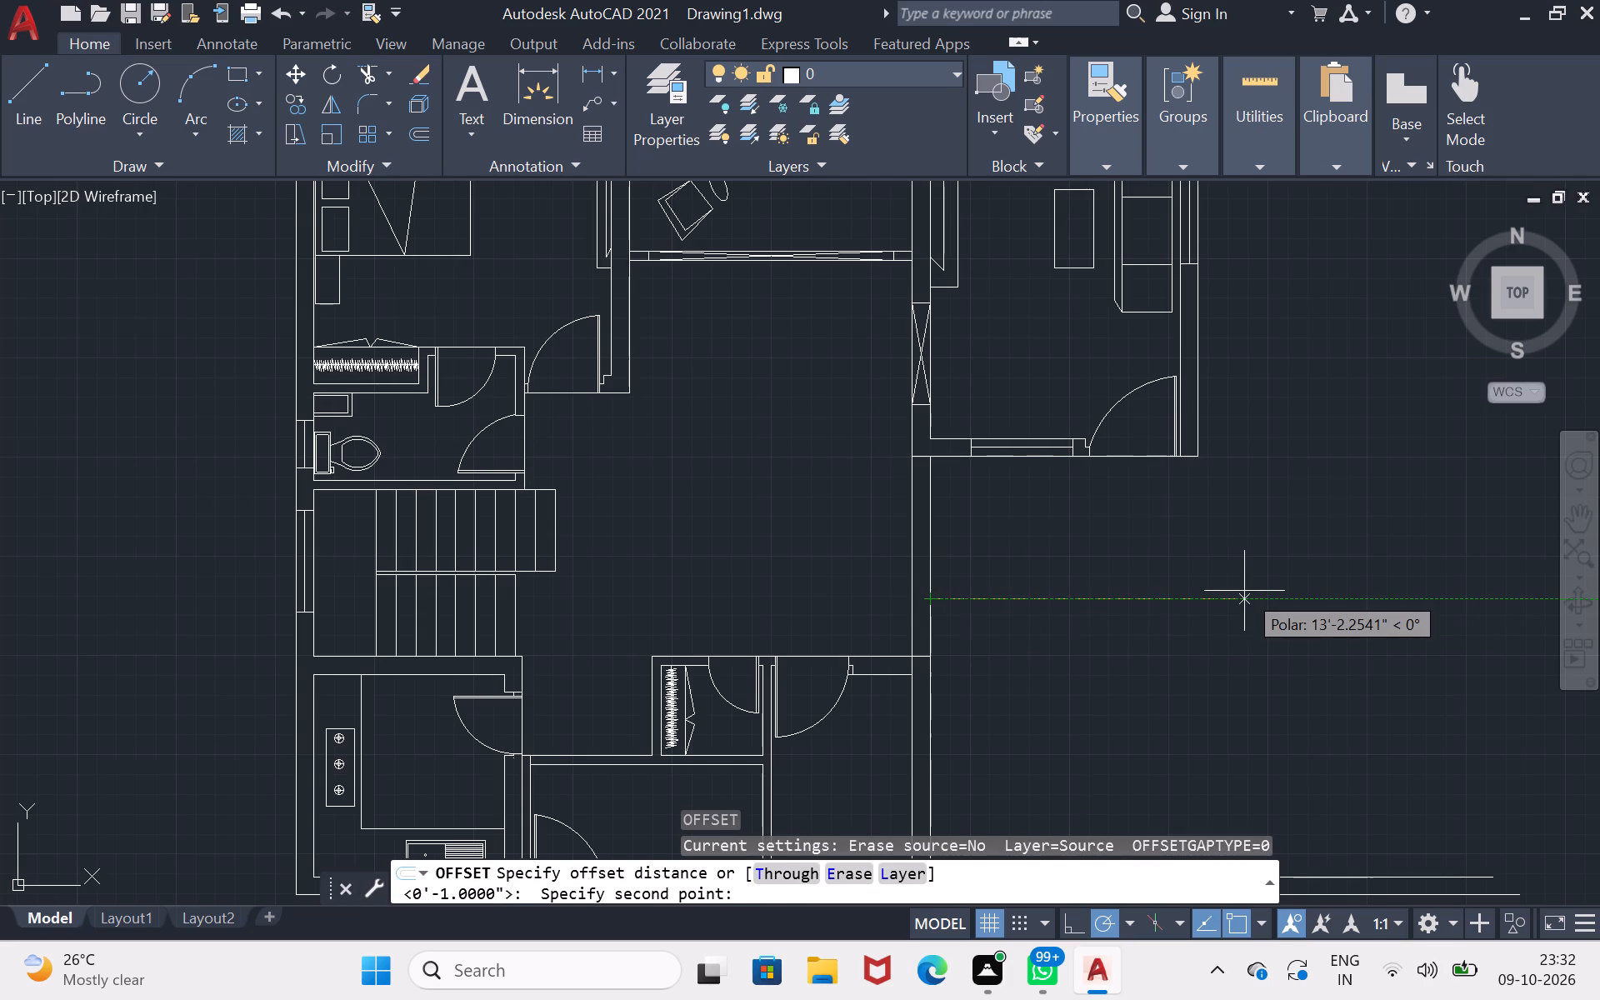
pyautogui.write('15')
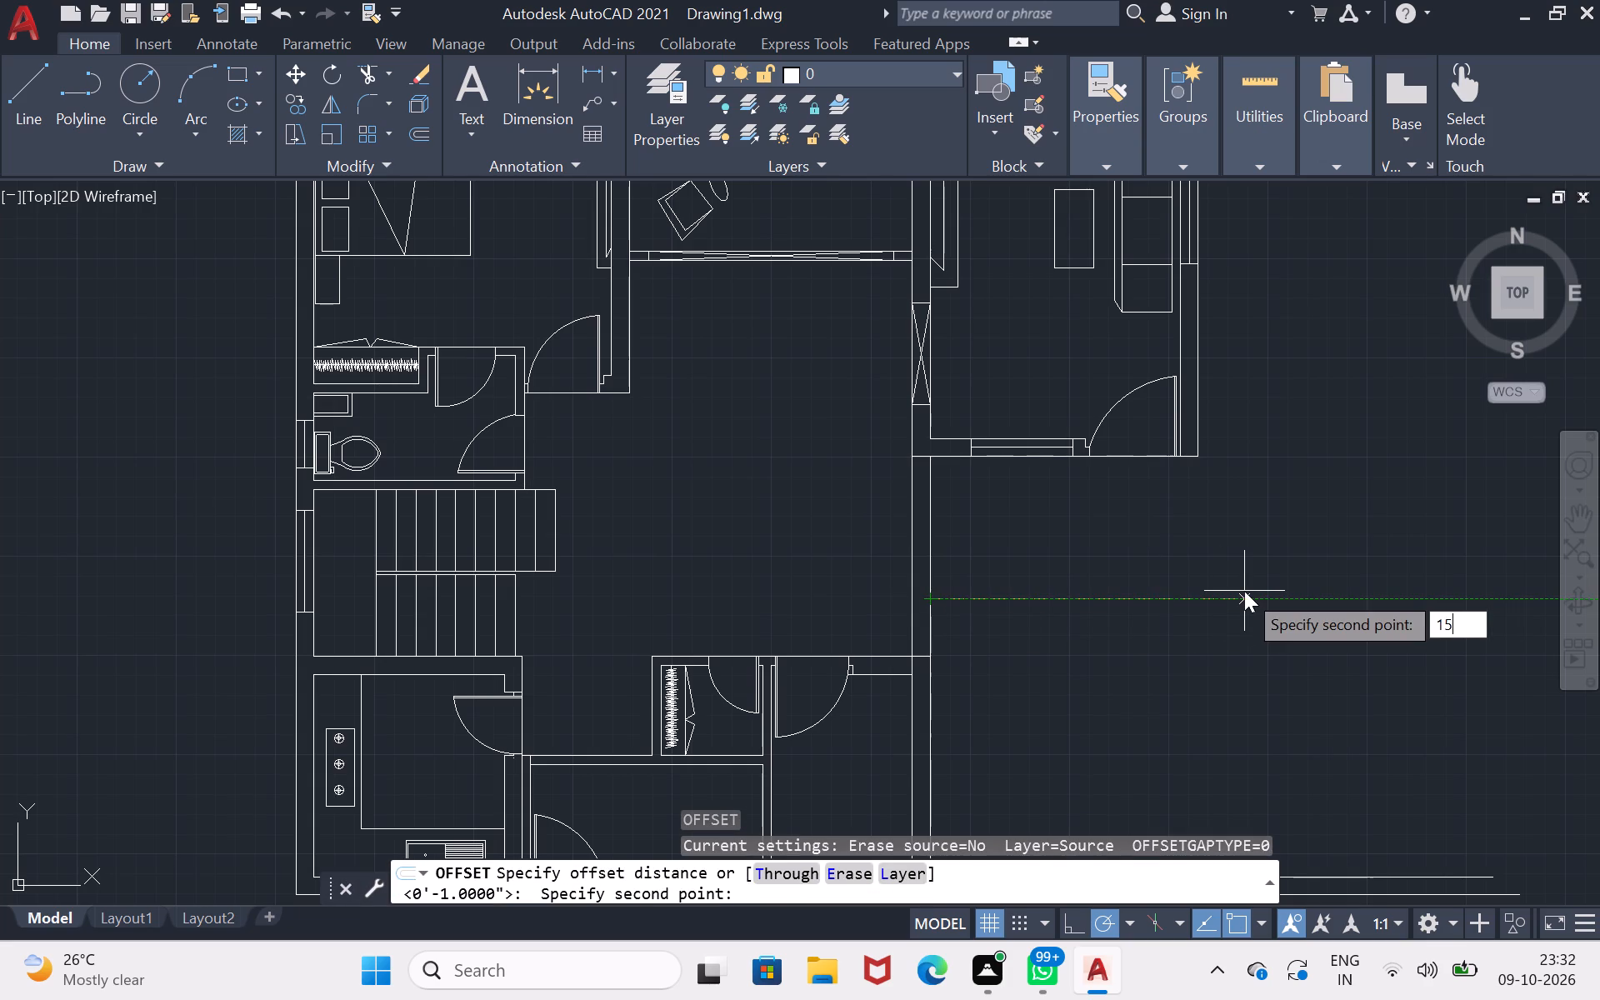
pyautogui.press("'")
pyautogui.press('o')
pyautogui.press('BackSpace')
pyautogui.press('0')
pyautogui.hotkey('shift', '"')
pyautogui.press('Return')
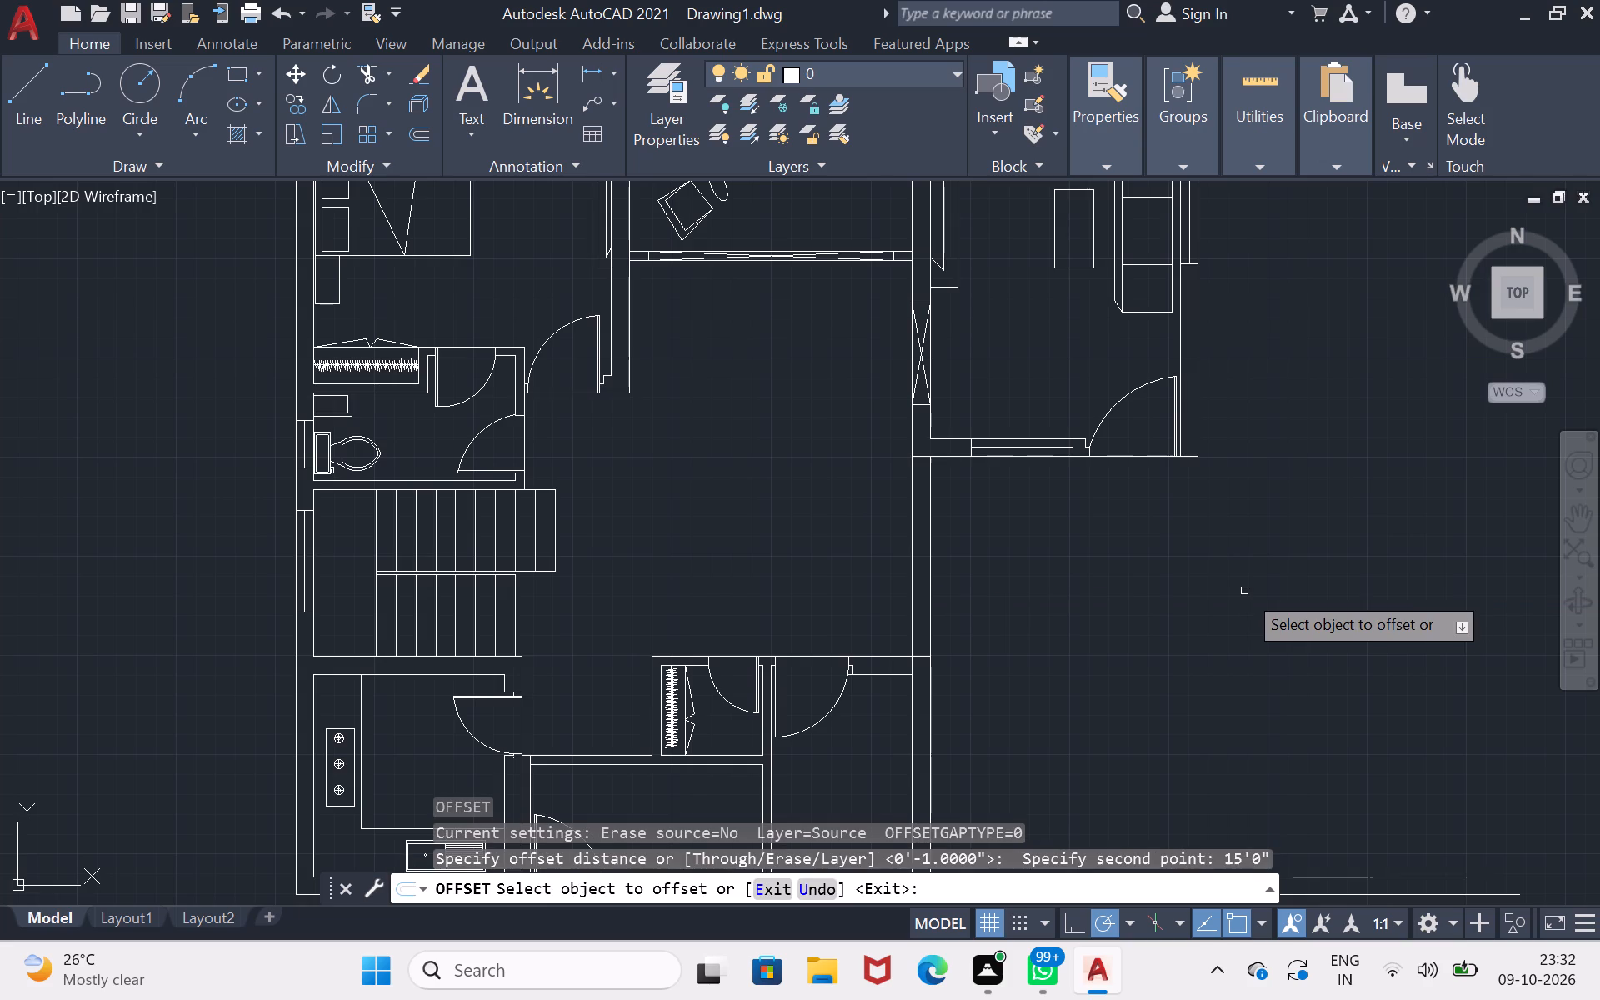
pyautogui.click(931, 608)
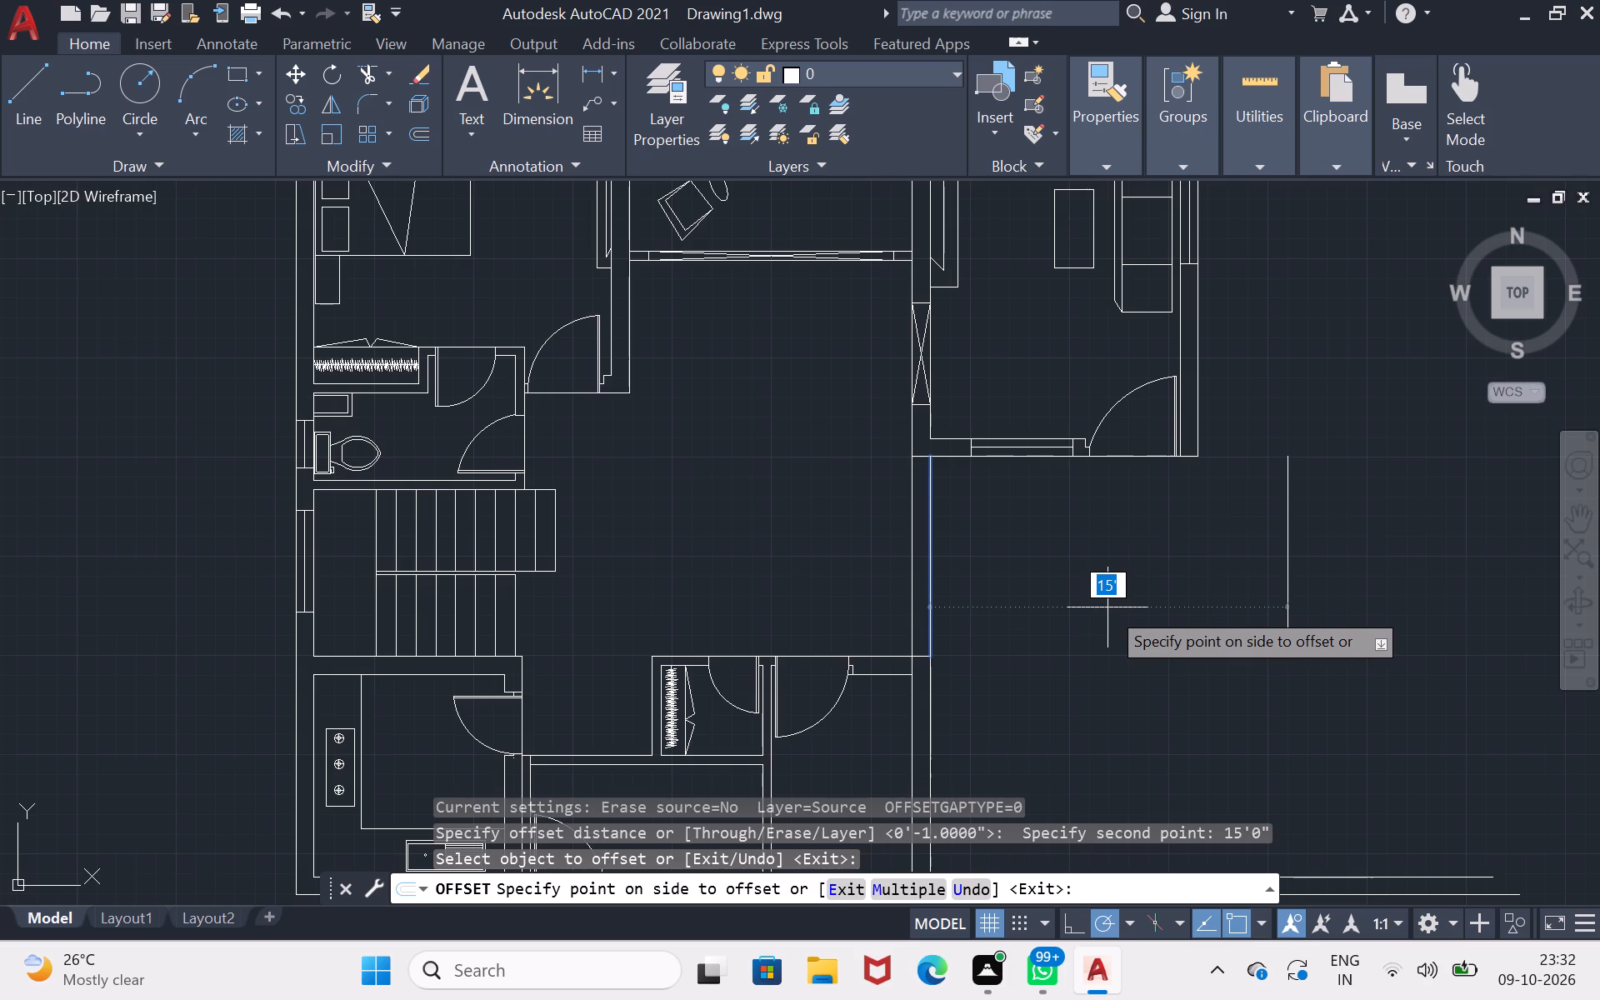
pyautogui.click(1107, 607)
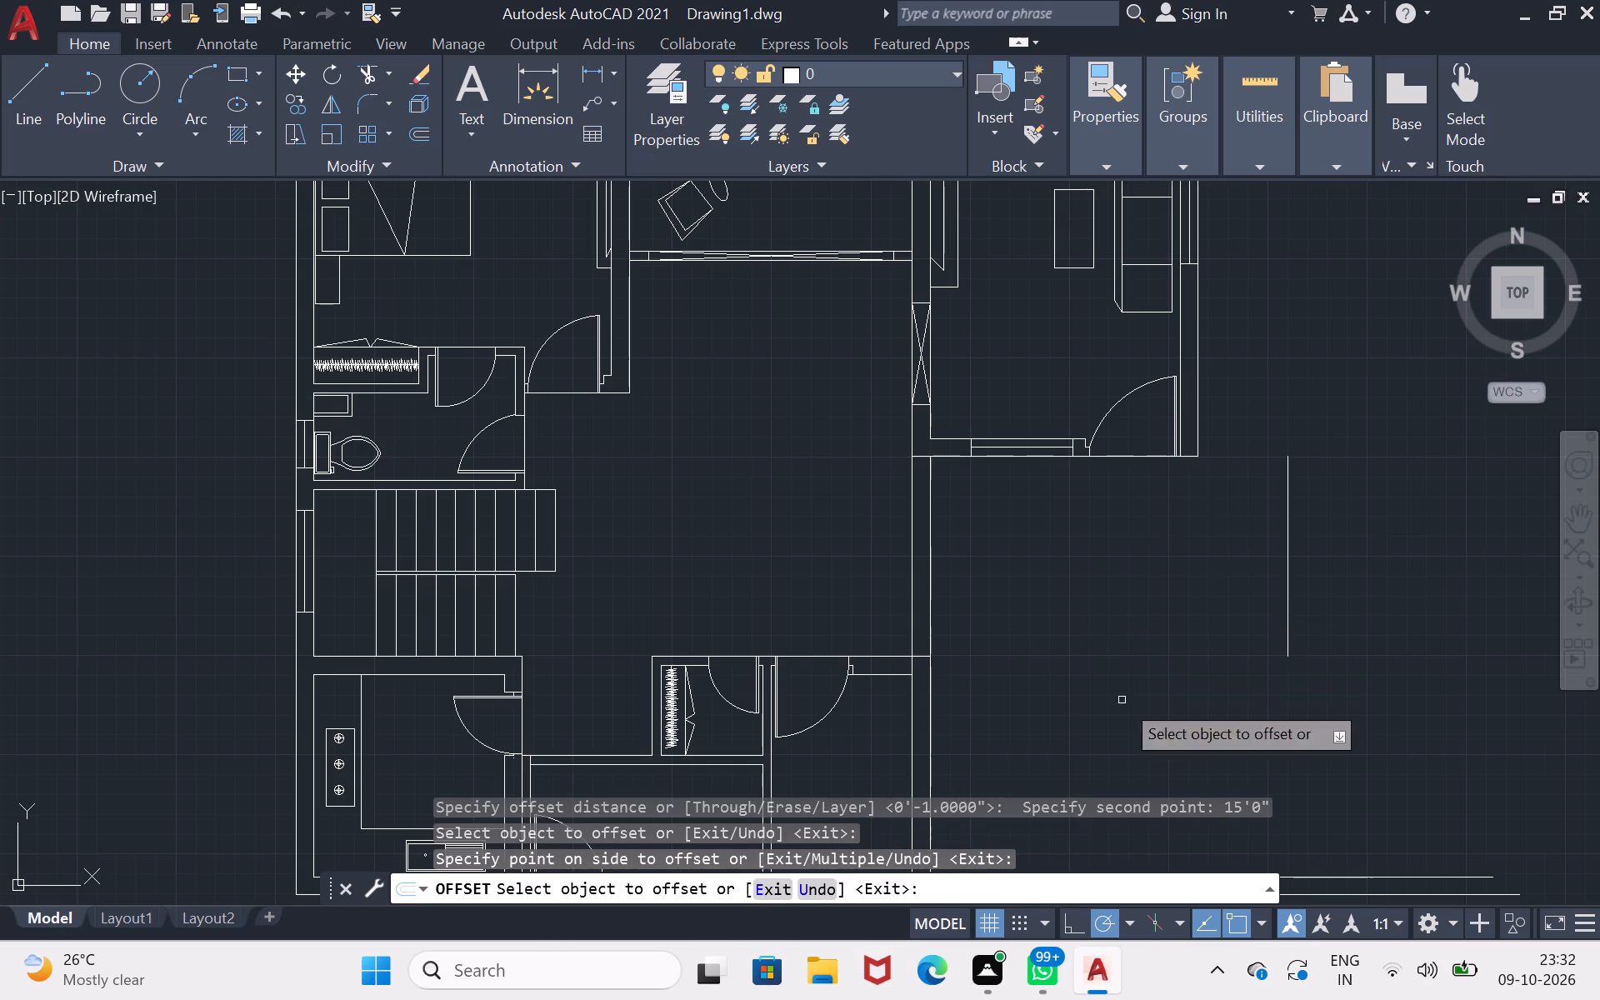
pyautogui.click(931, 761)
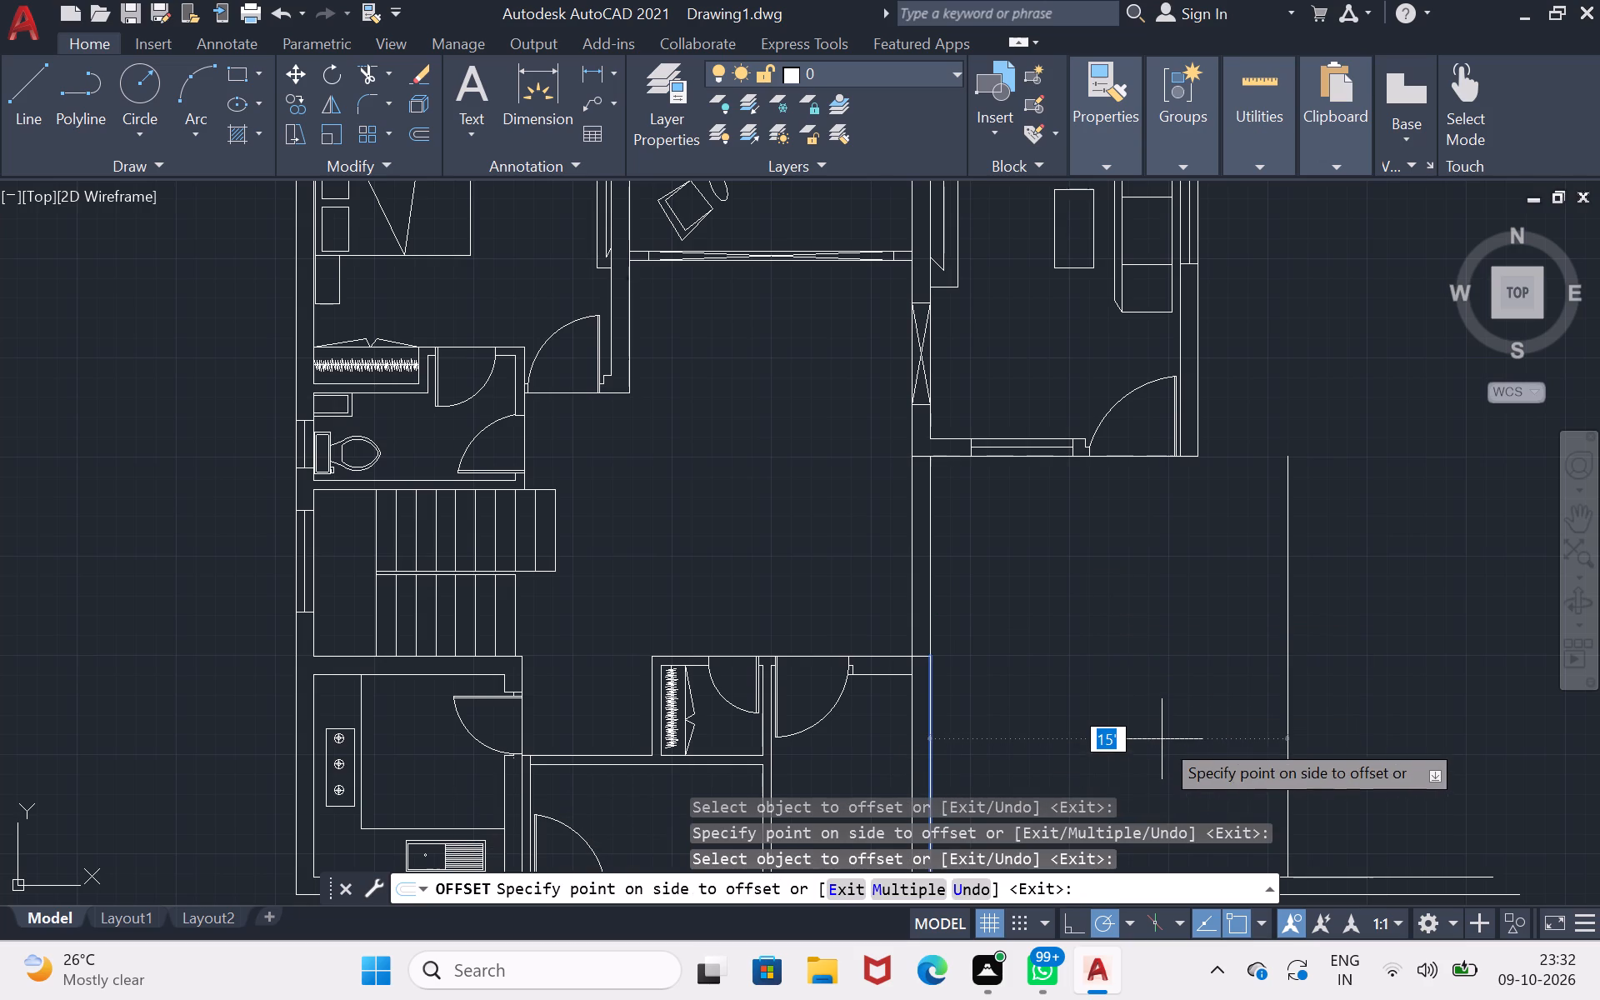
pyautogui.click(1086, 753)
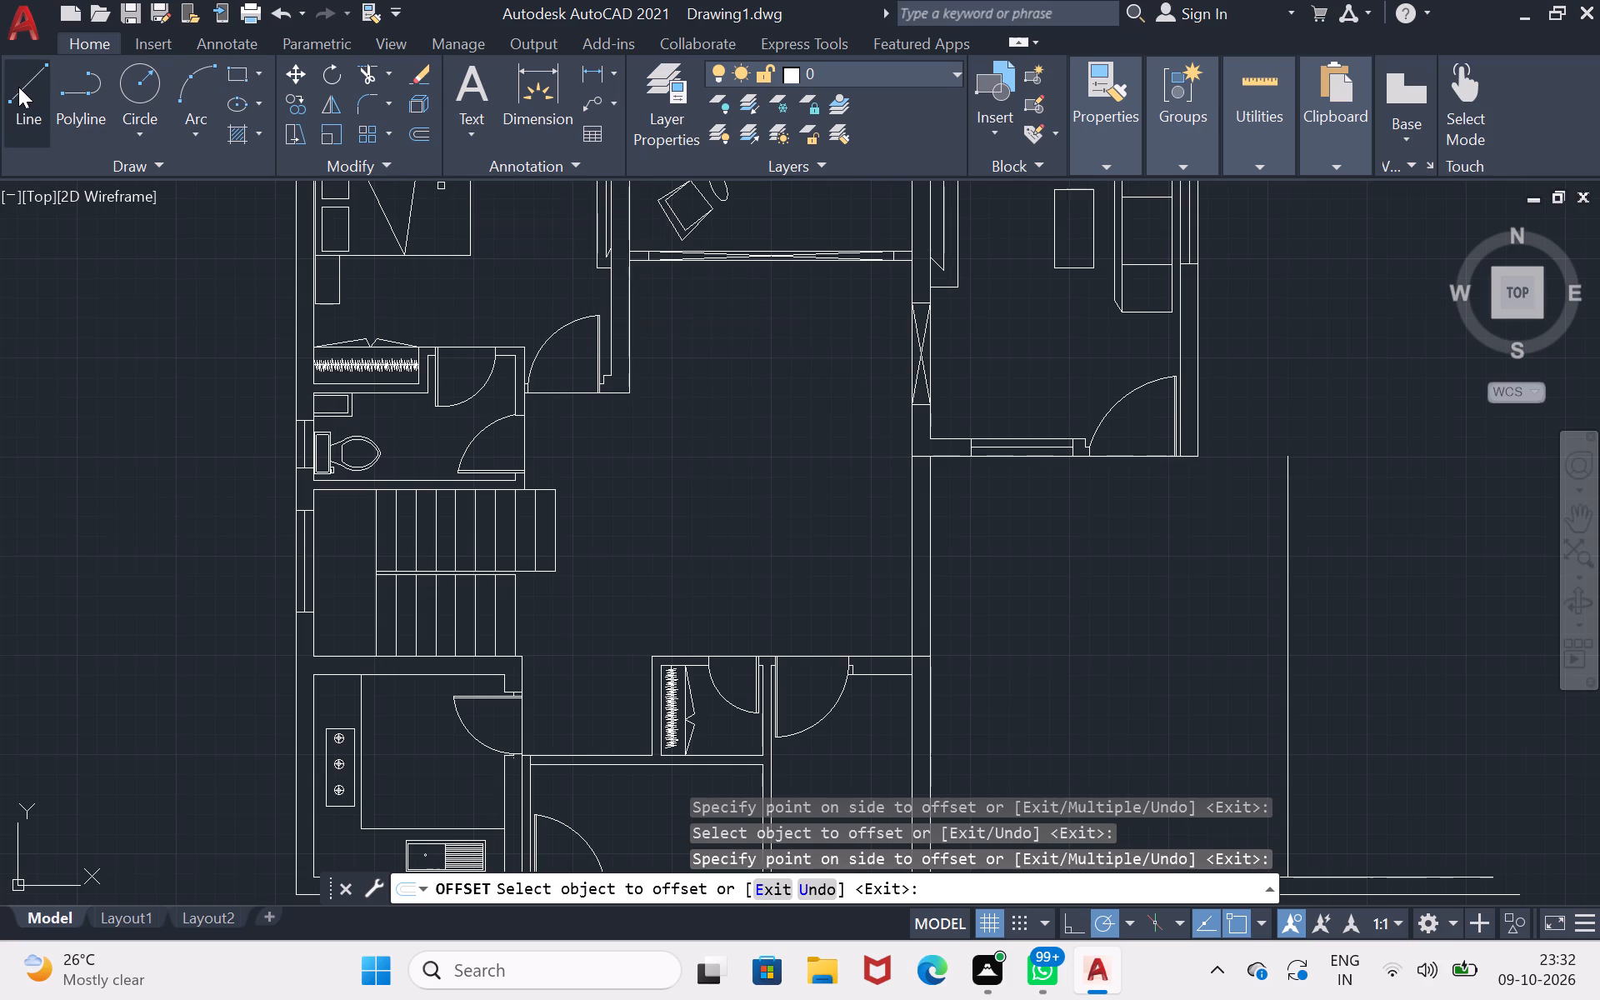
# Offset the living room's outer bottom wall line 14'6" downward.
pyautogui.click(1066, 457)
pyautogui.press('BackSpace')
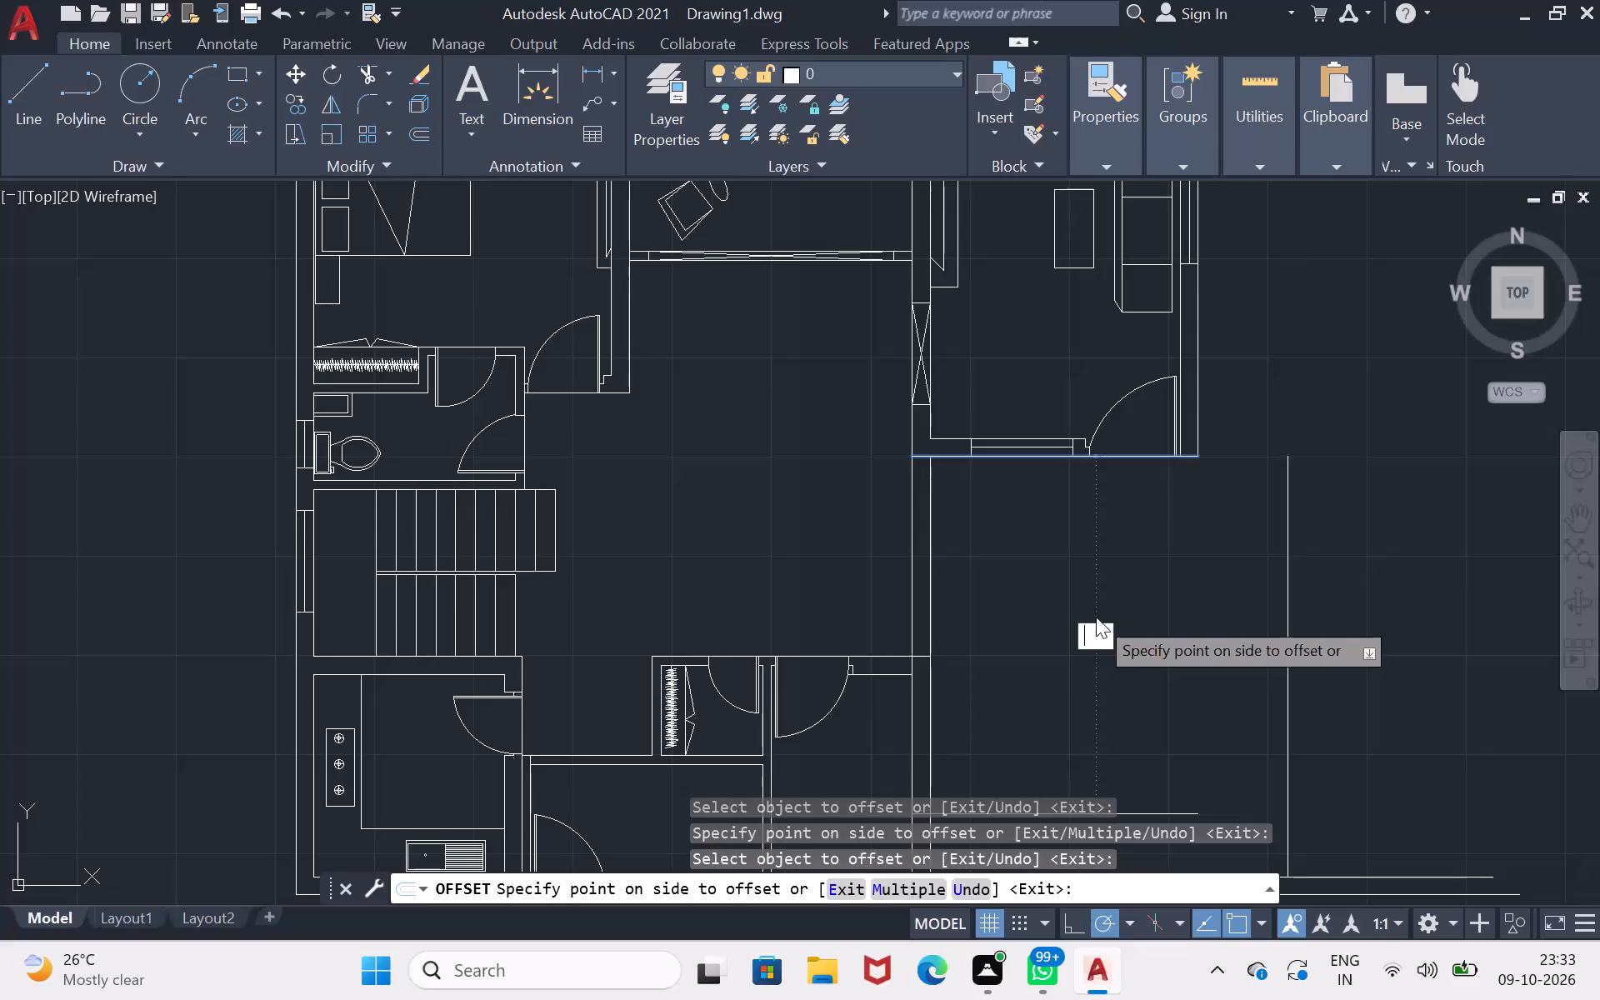
pyautogui.press('1')
pyautogui.write("4'")
pyautogui.press('6')
pyautogui.hotkey('shift', '"')
pyautogui.press('Return')
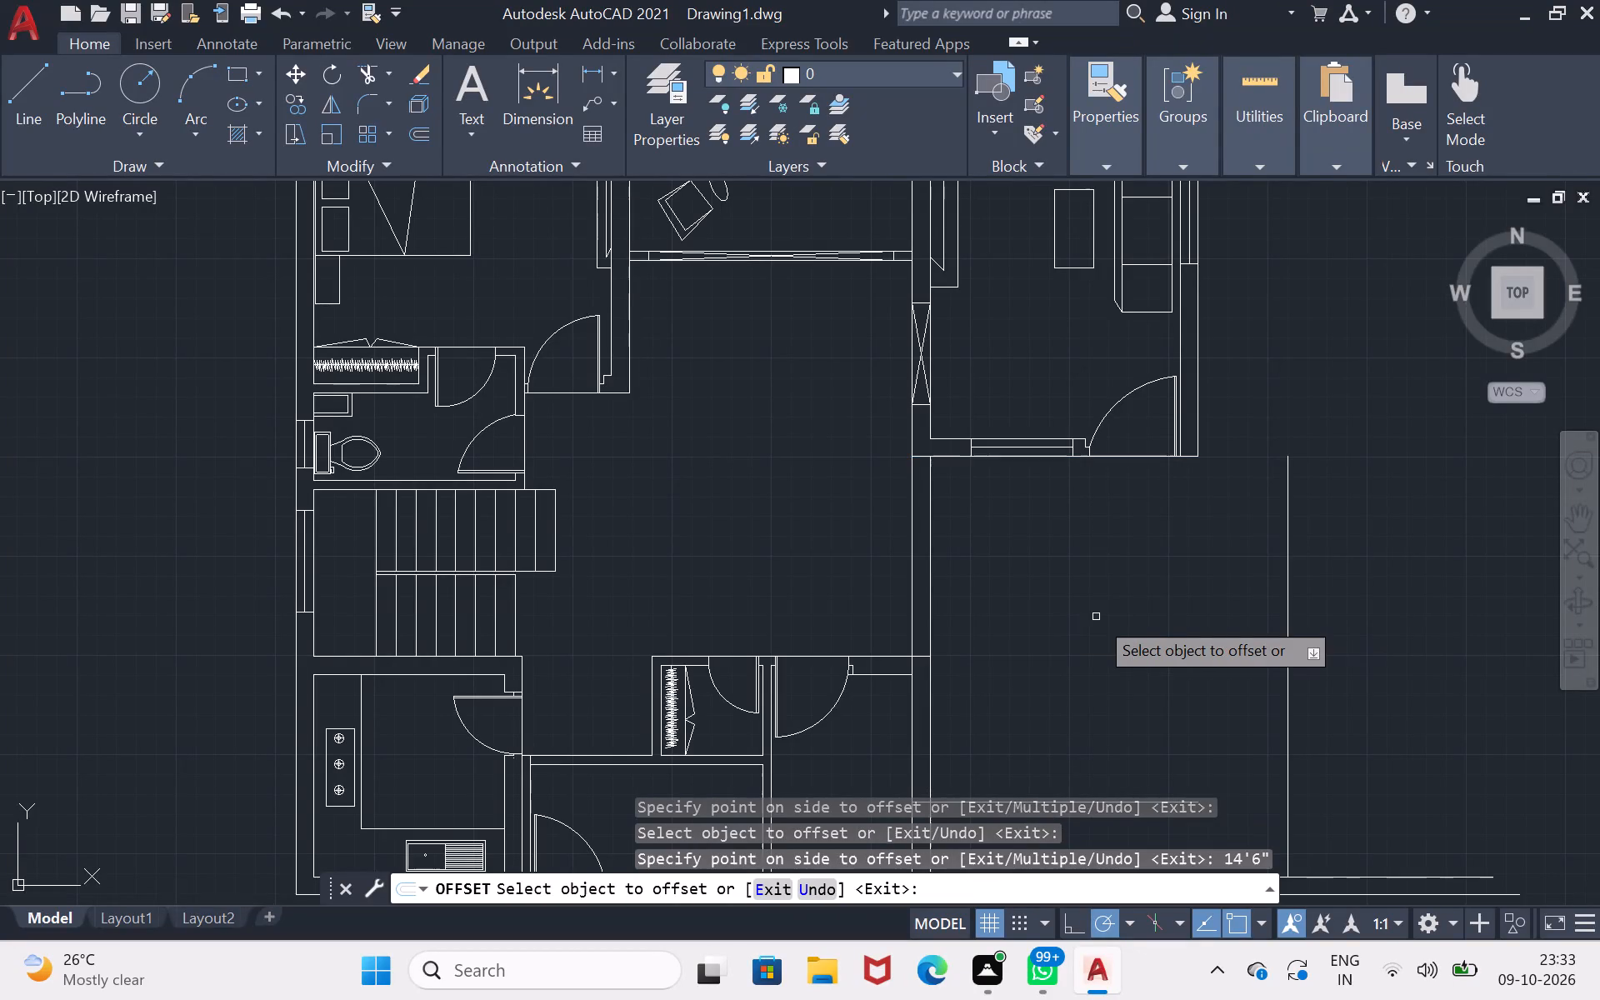
pyautogui.scroll(-1, 1087, 521)
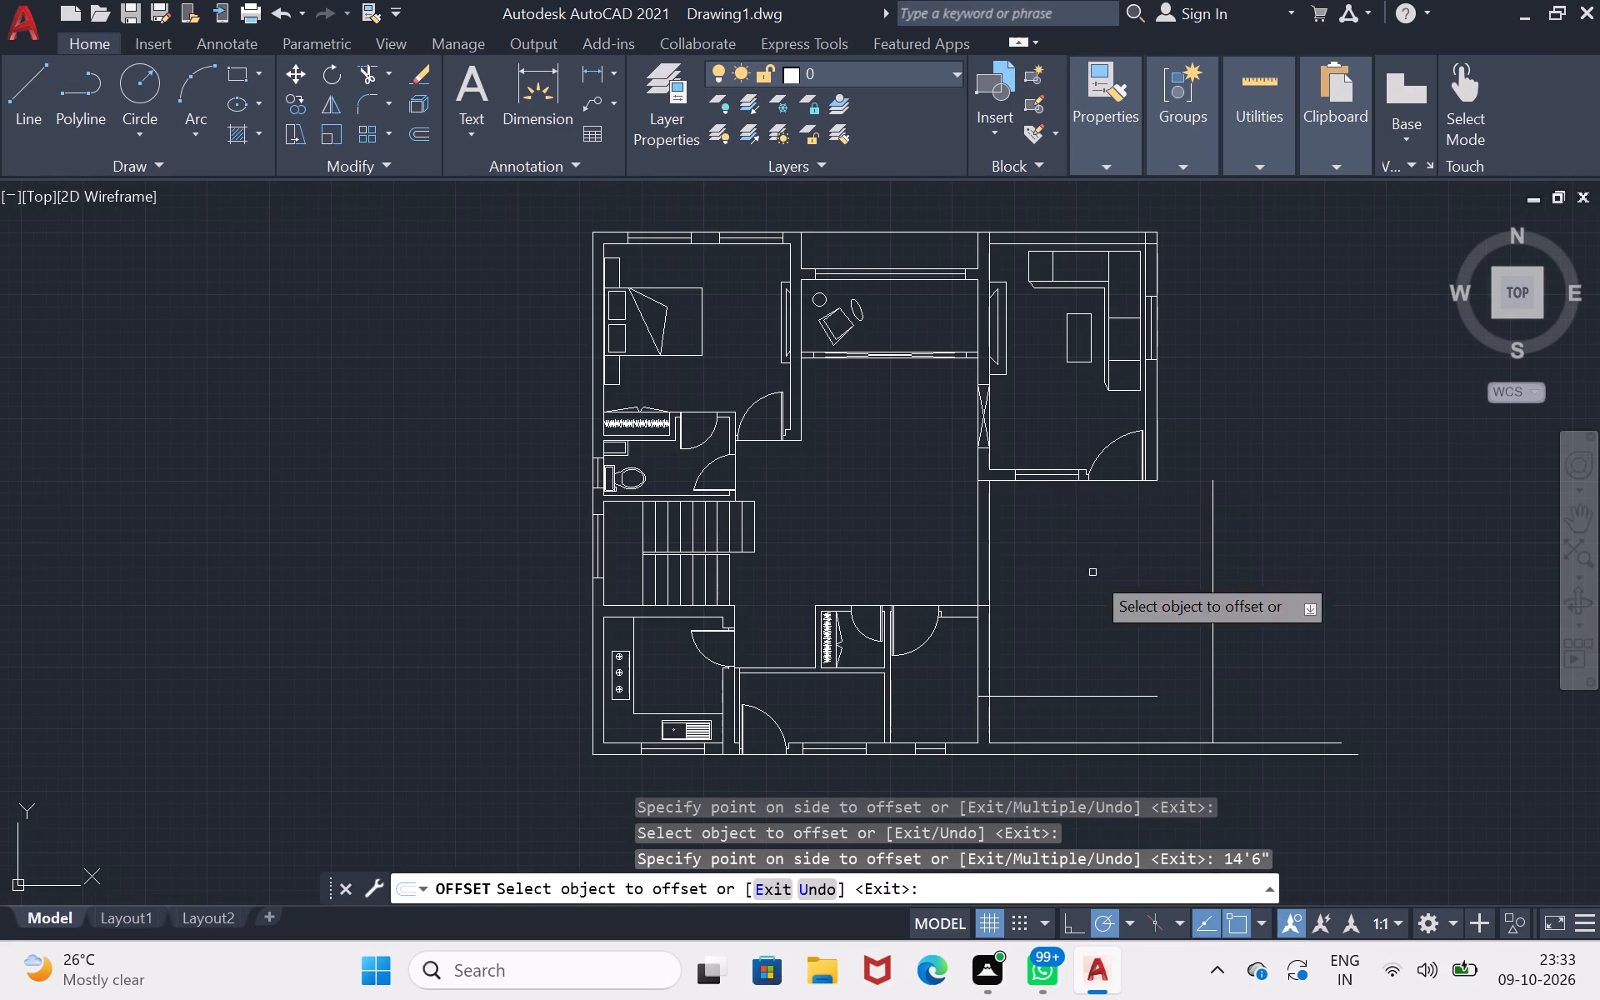
pyautogui.scroll(1, 1096, 672)
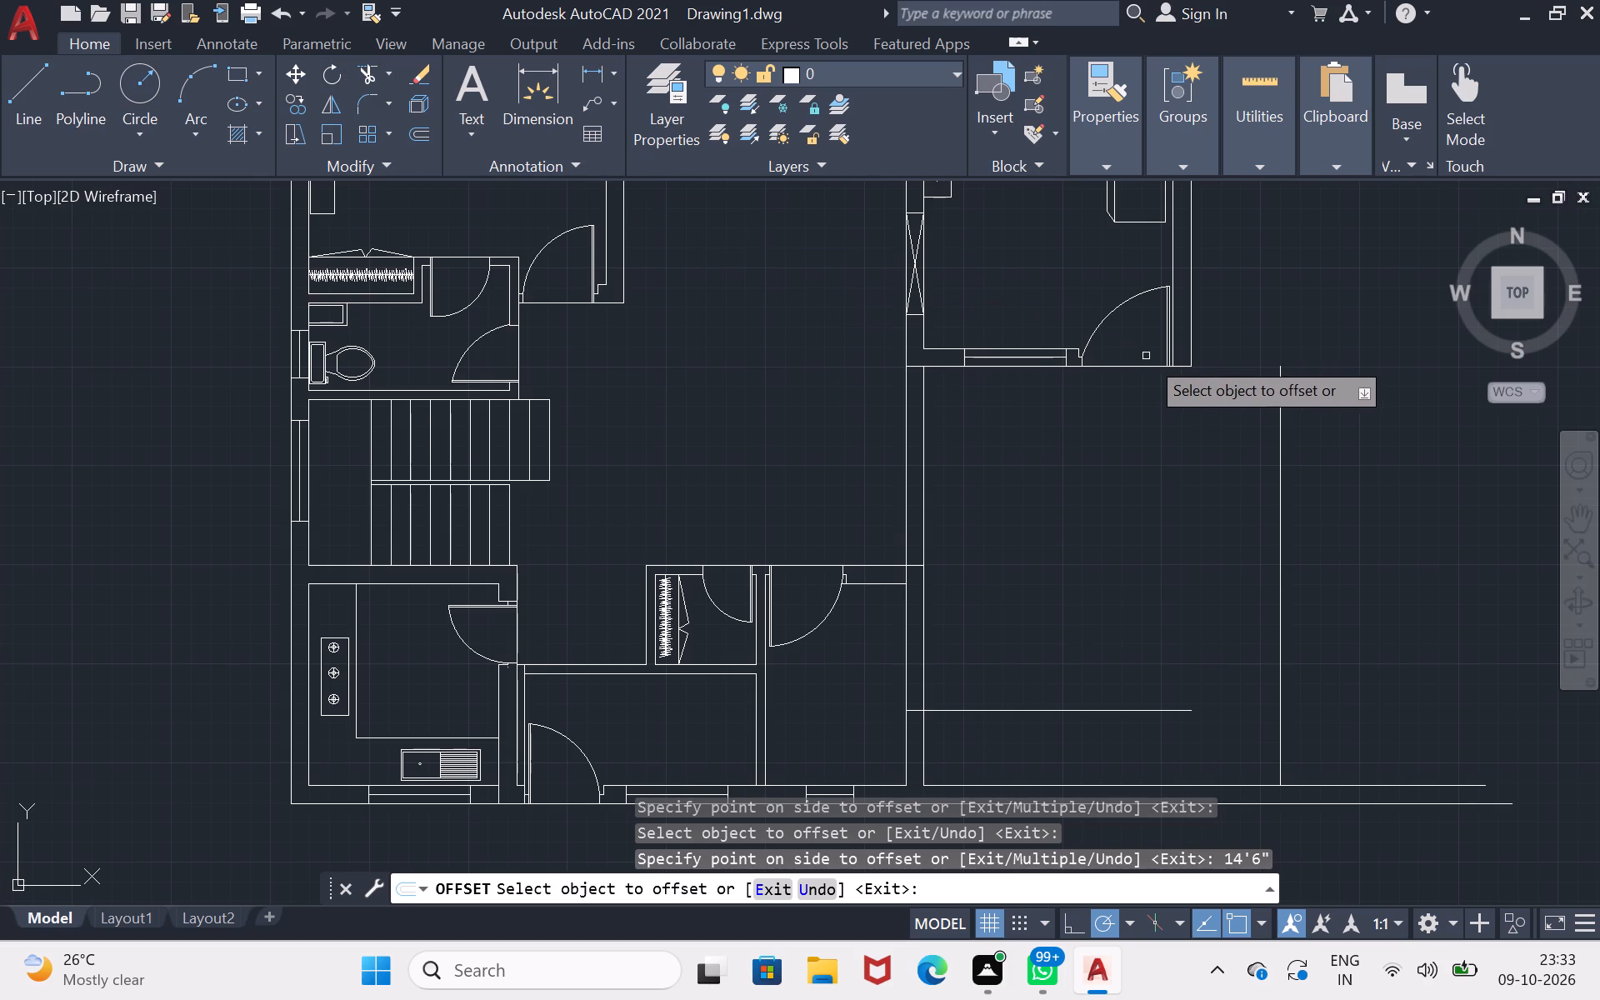
pyautogui.click(1191, 368)
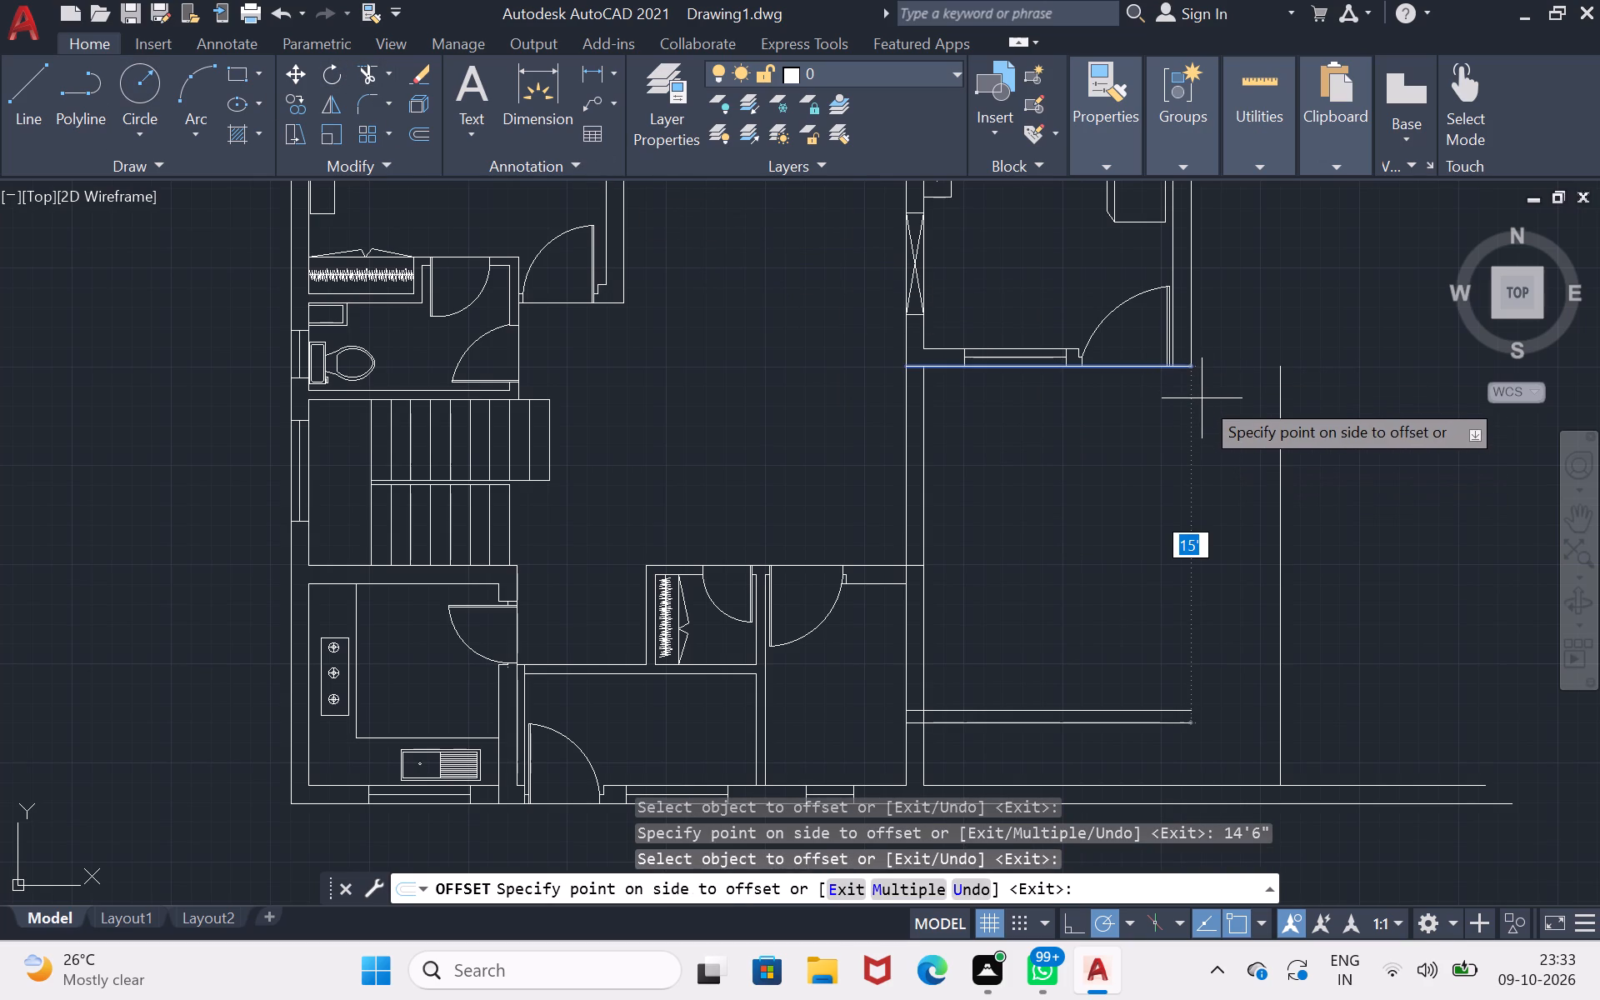
pyautogui.press('Escape')
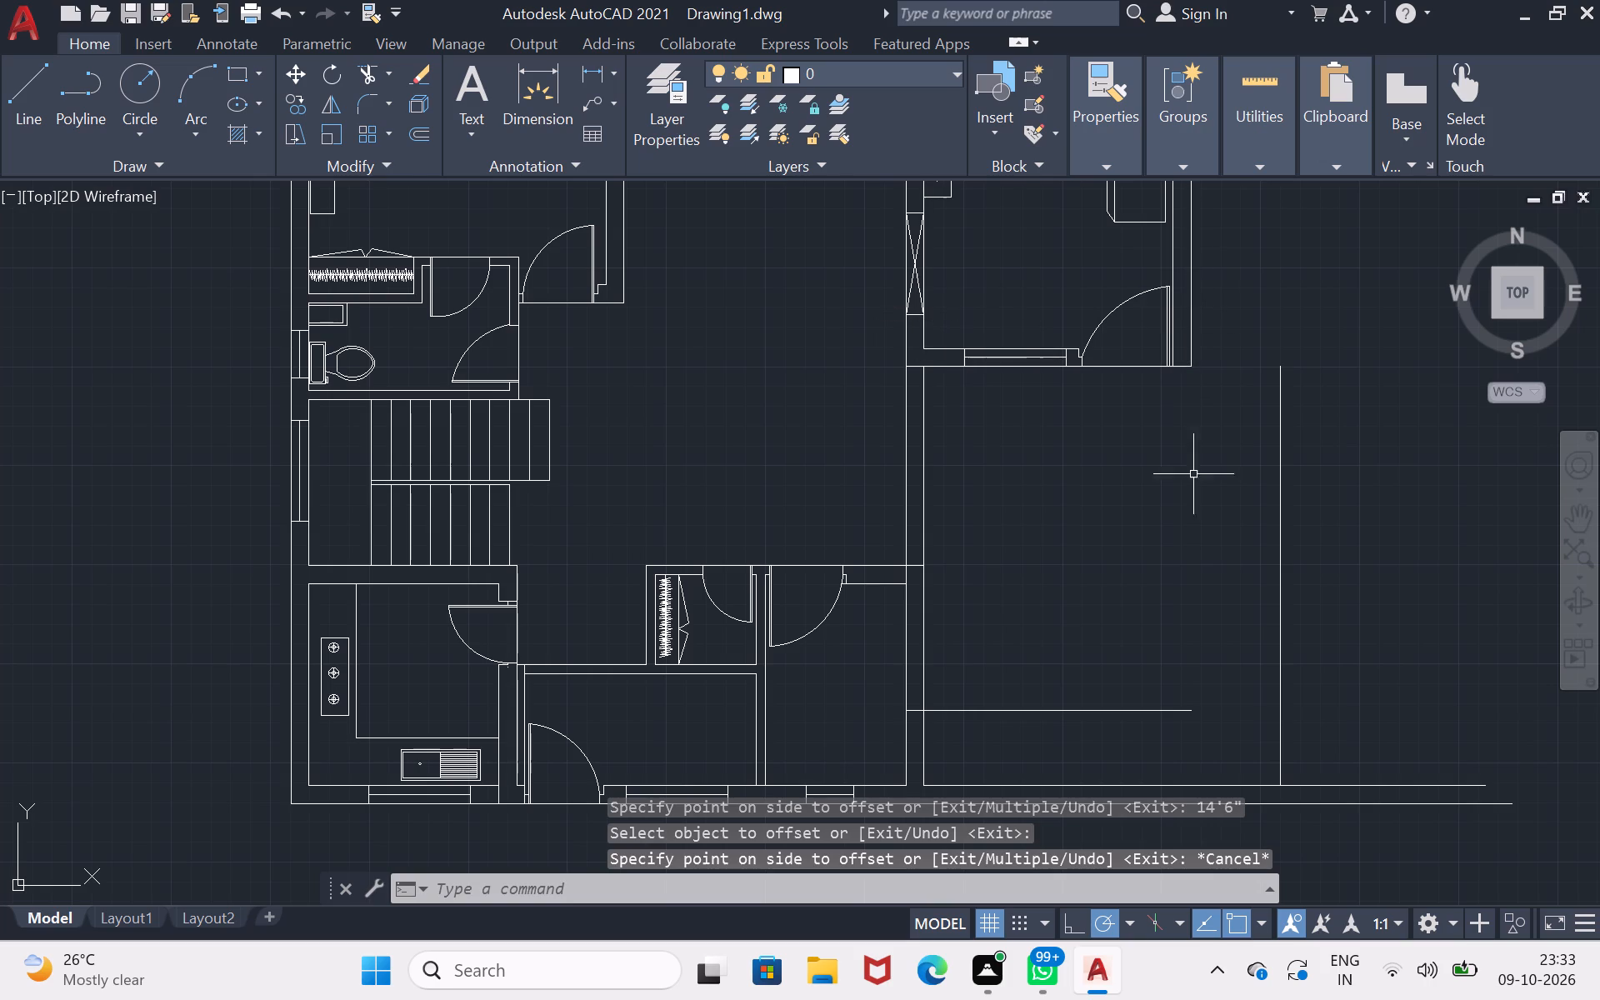
# Close the outline outside the house with horizontal lines joining the 14'6" offset line and the living room's bottom-right corner to the 15' offset line.
pyautogui.click(12, 115)
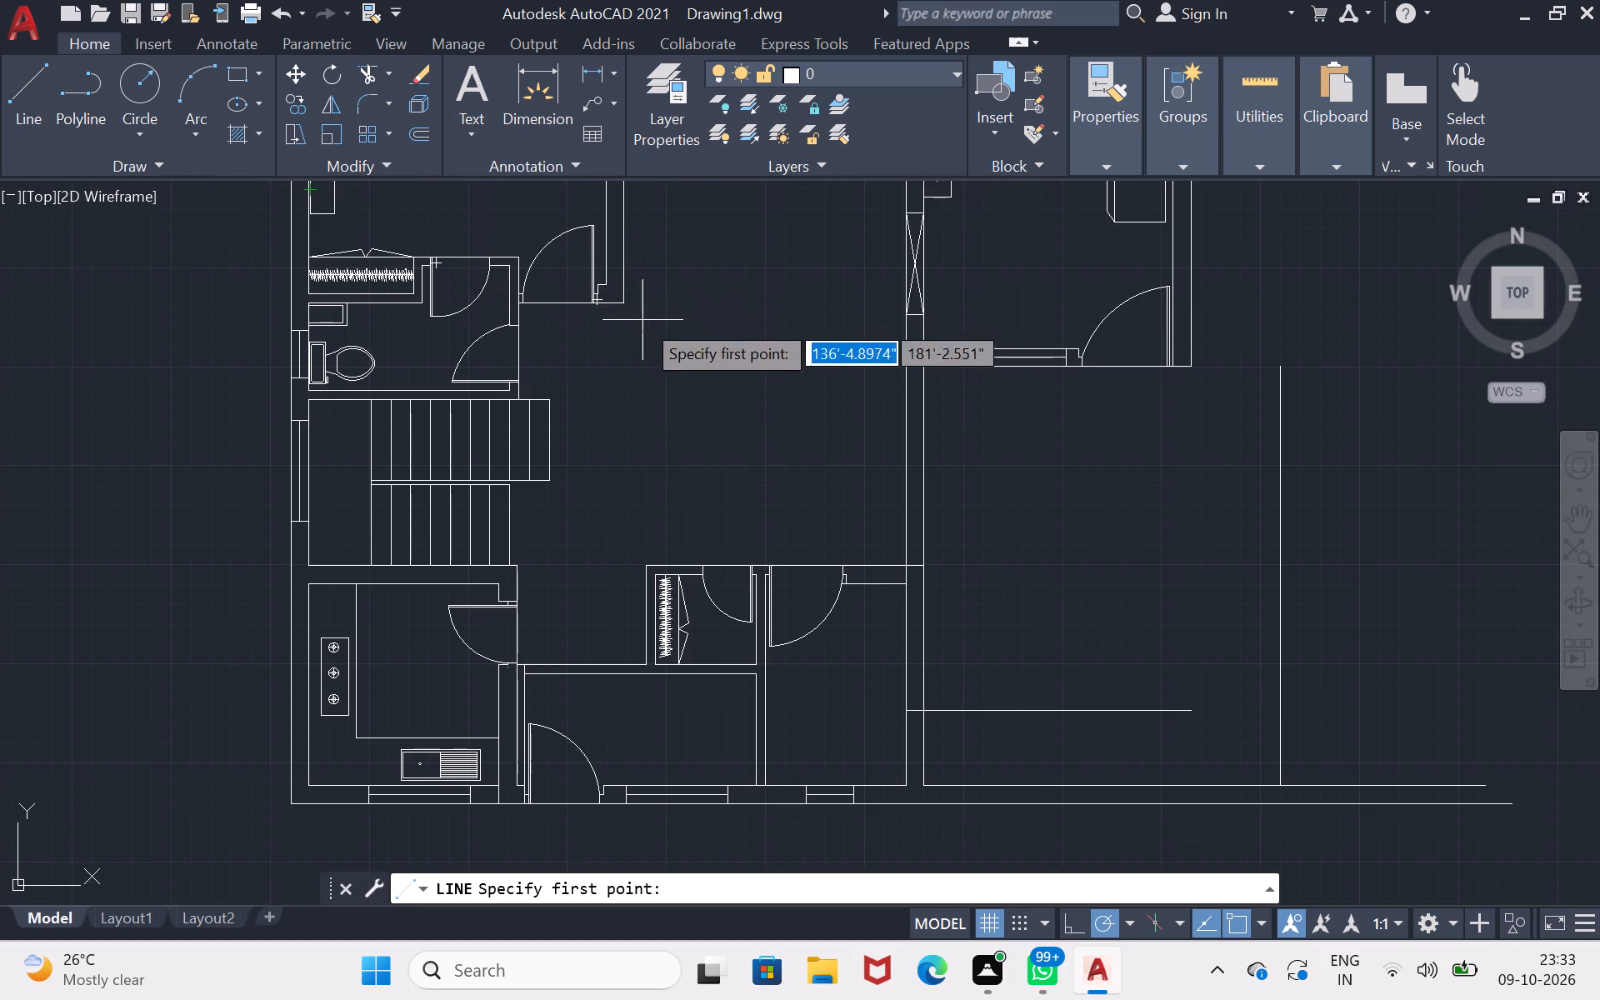
pyautogui.click(1197, 712)
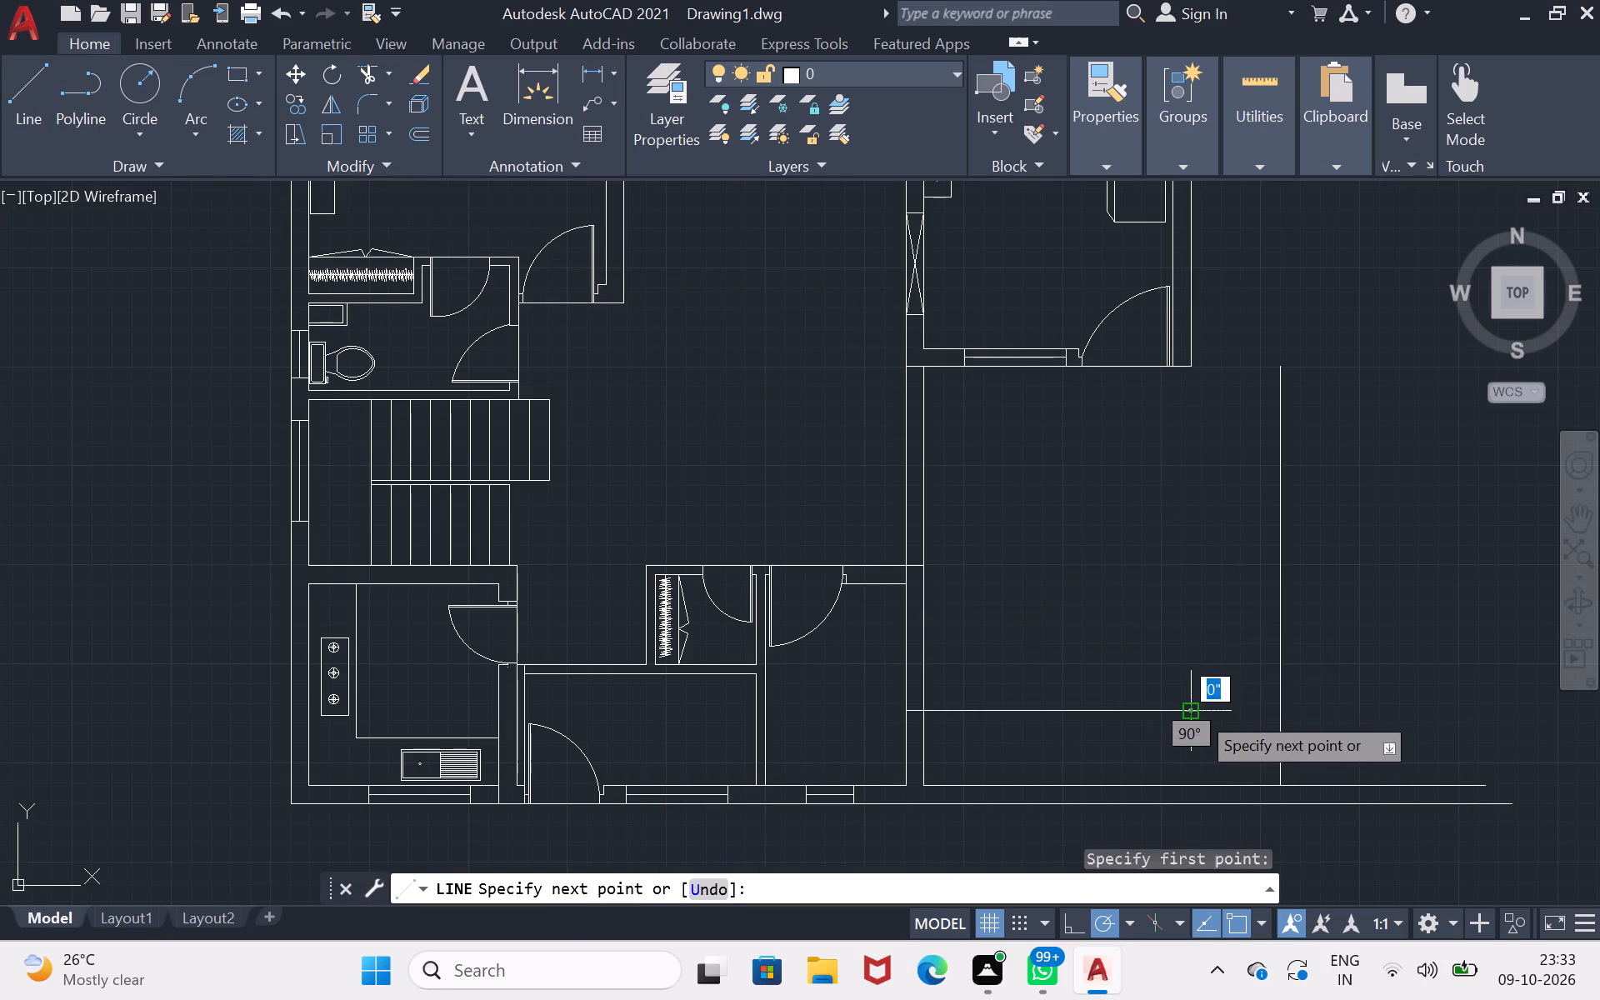
pyautogui.click(1277, 712)
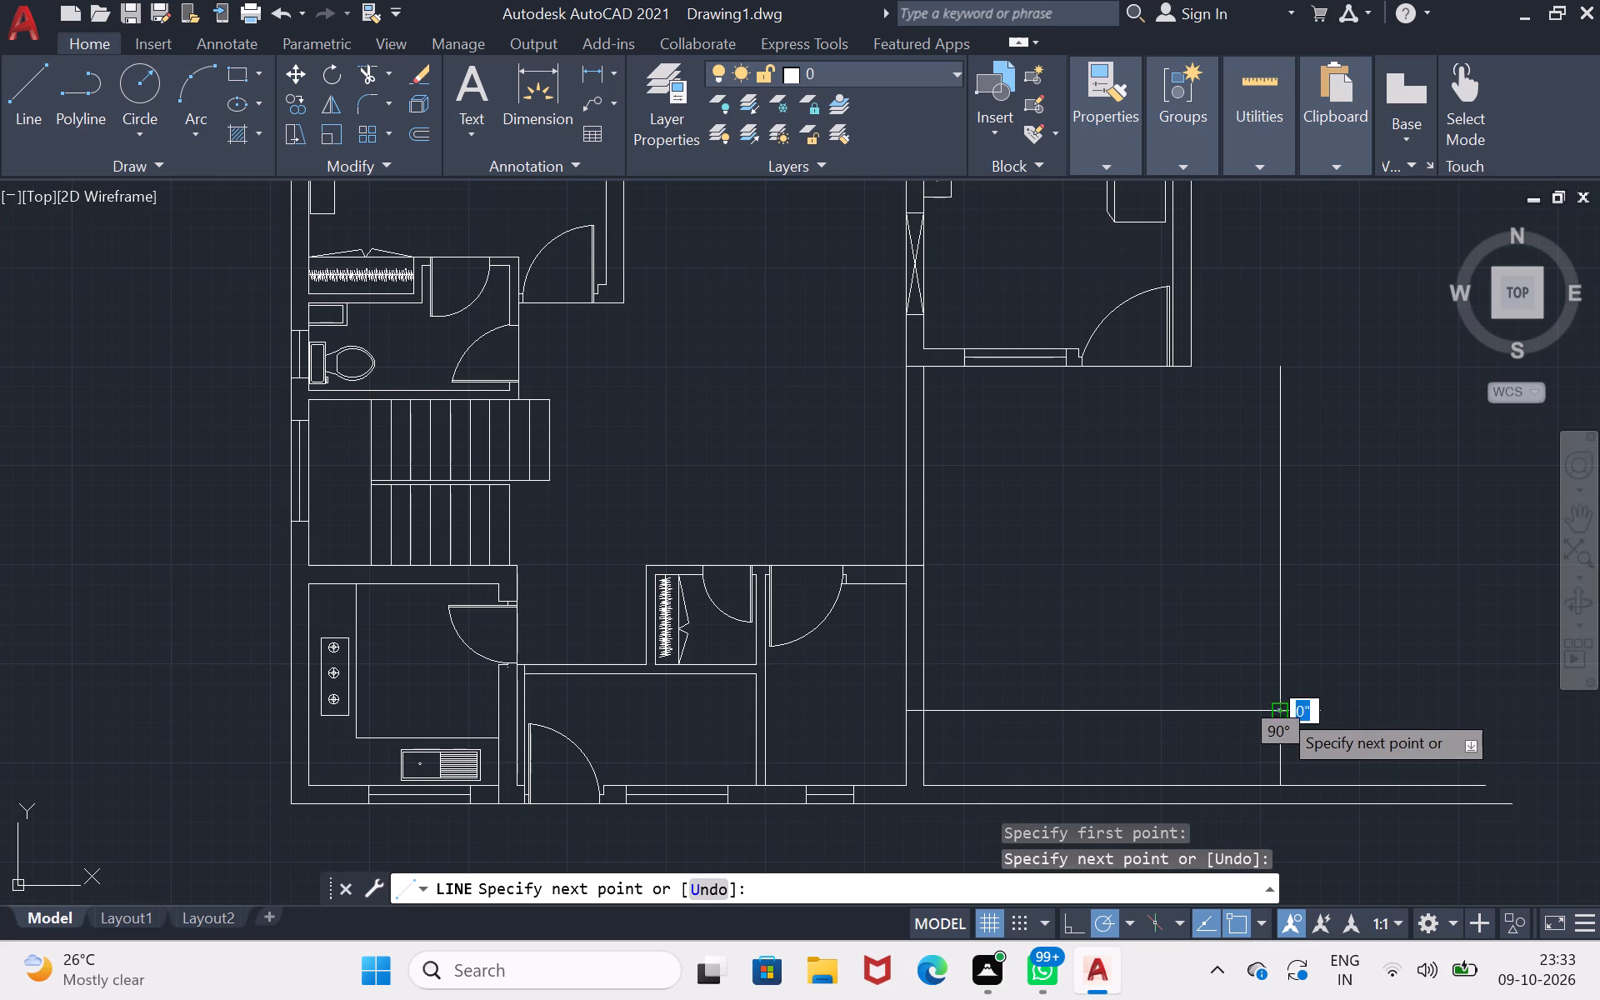
pyautogui.press('Return')
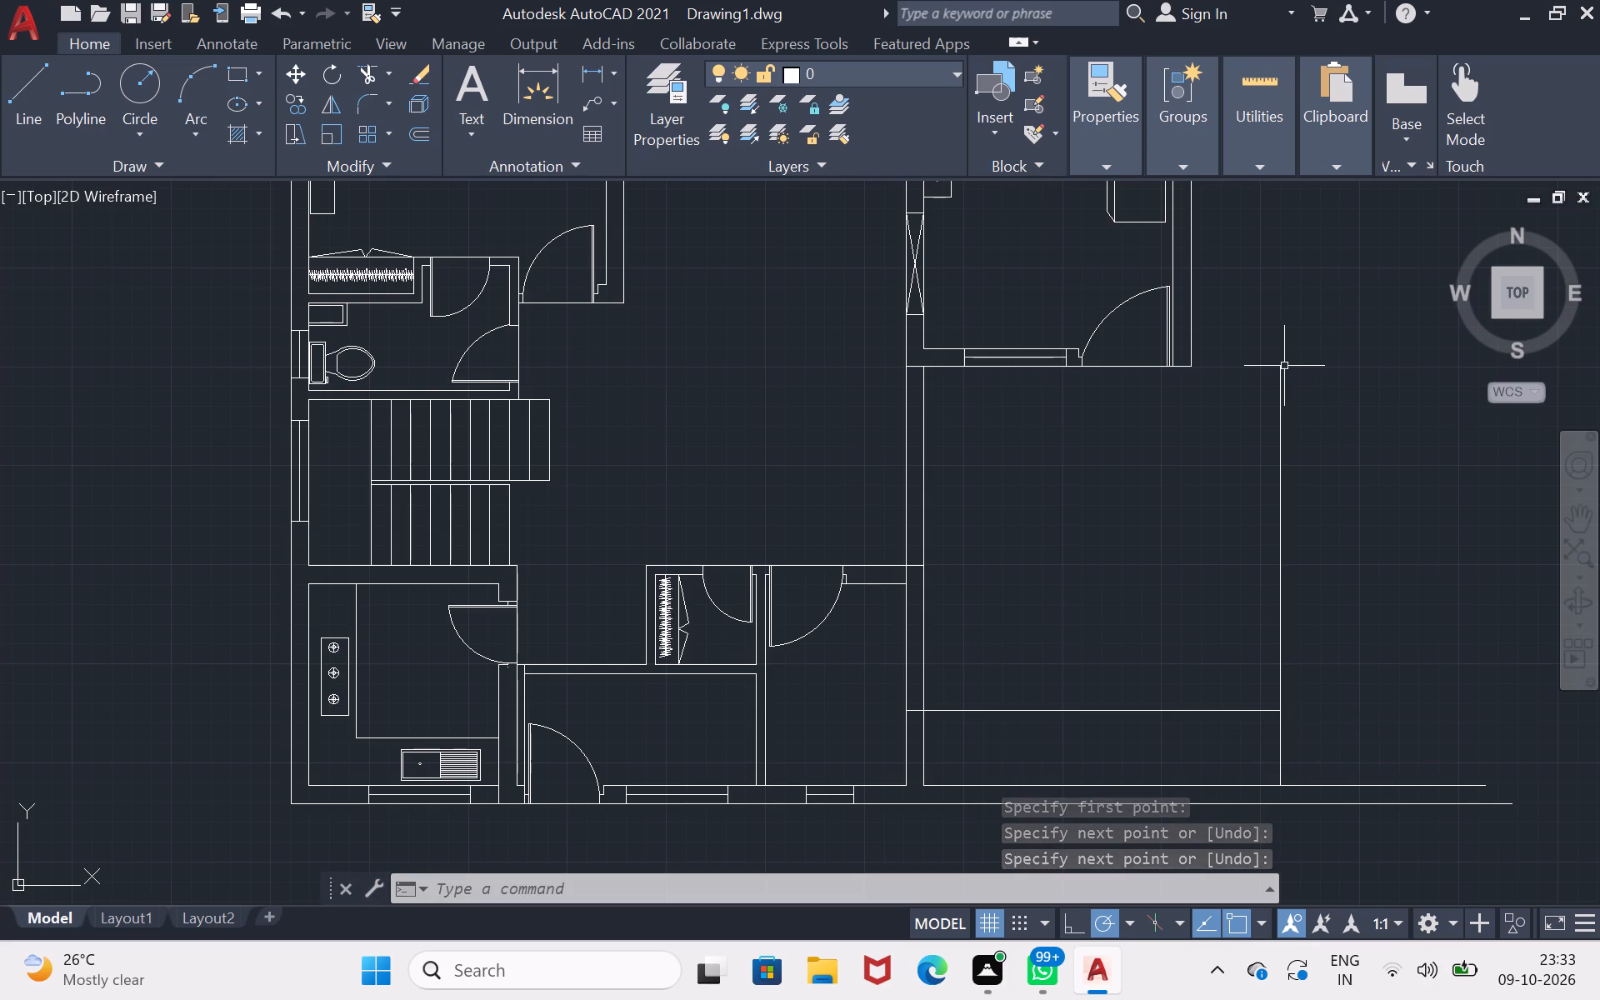
pyautogui.press('l')
pyautogui.press('Return')
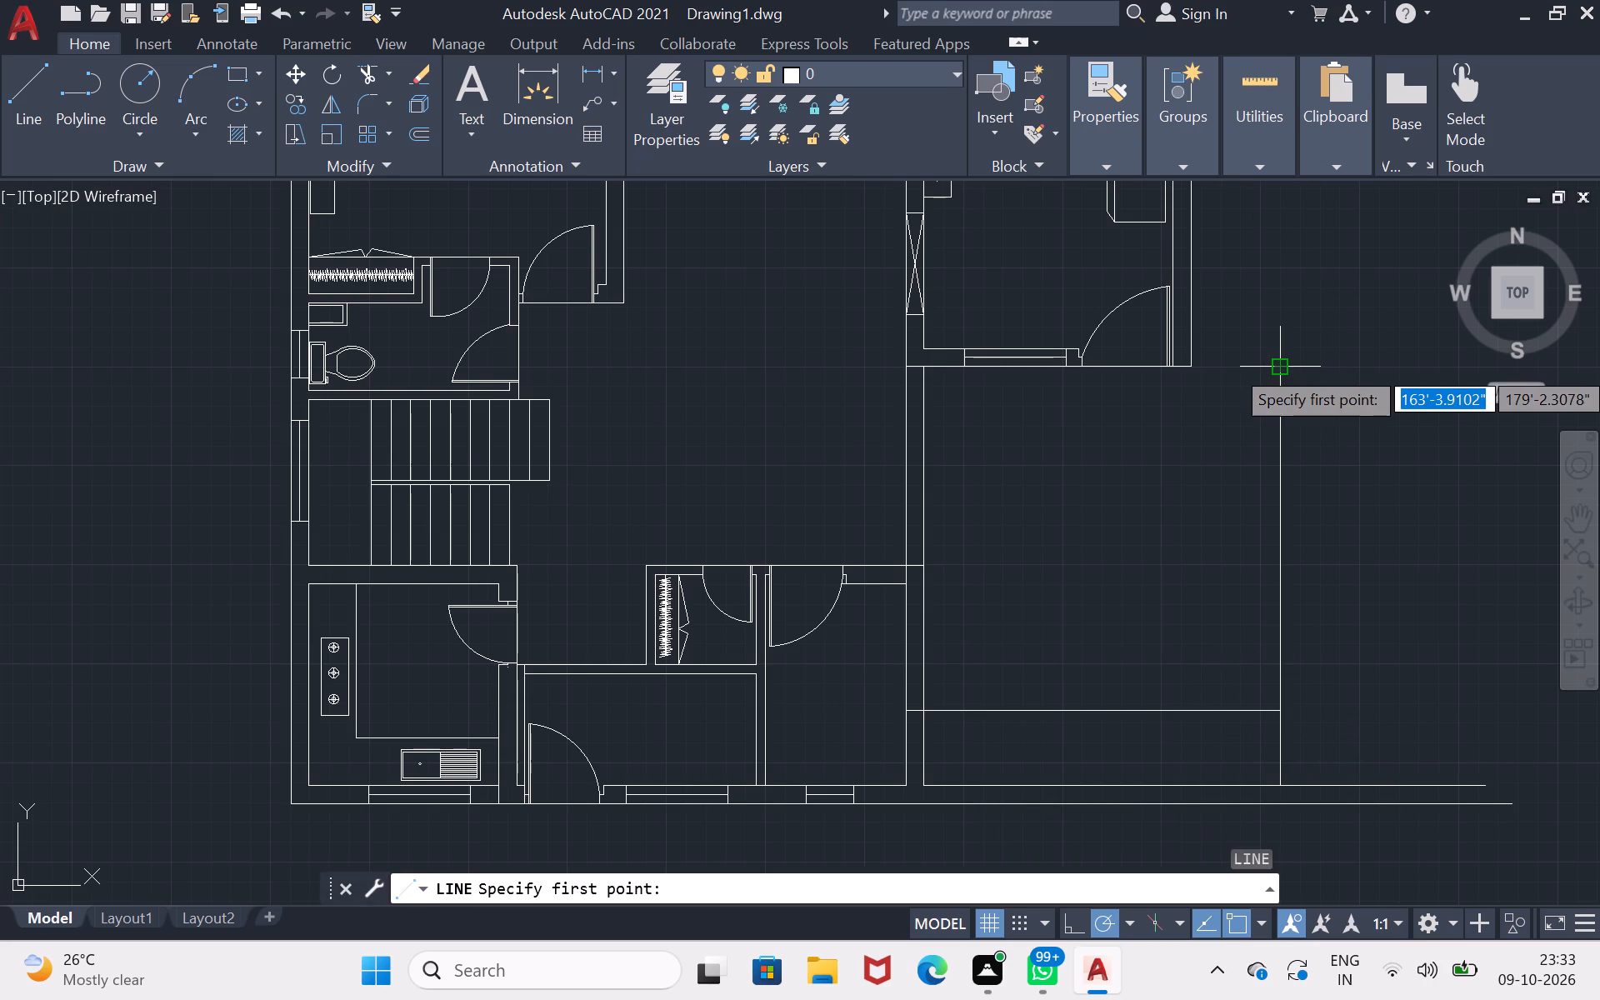
pyautogui.click(1287, 365)
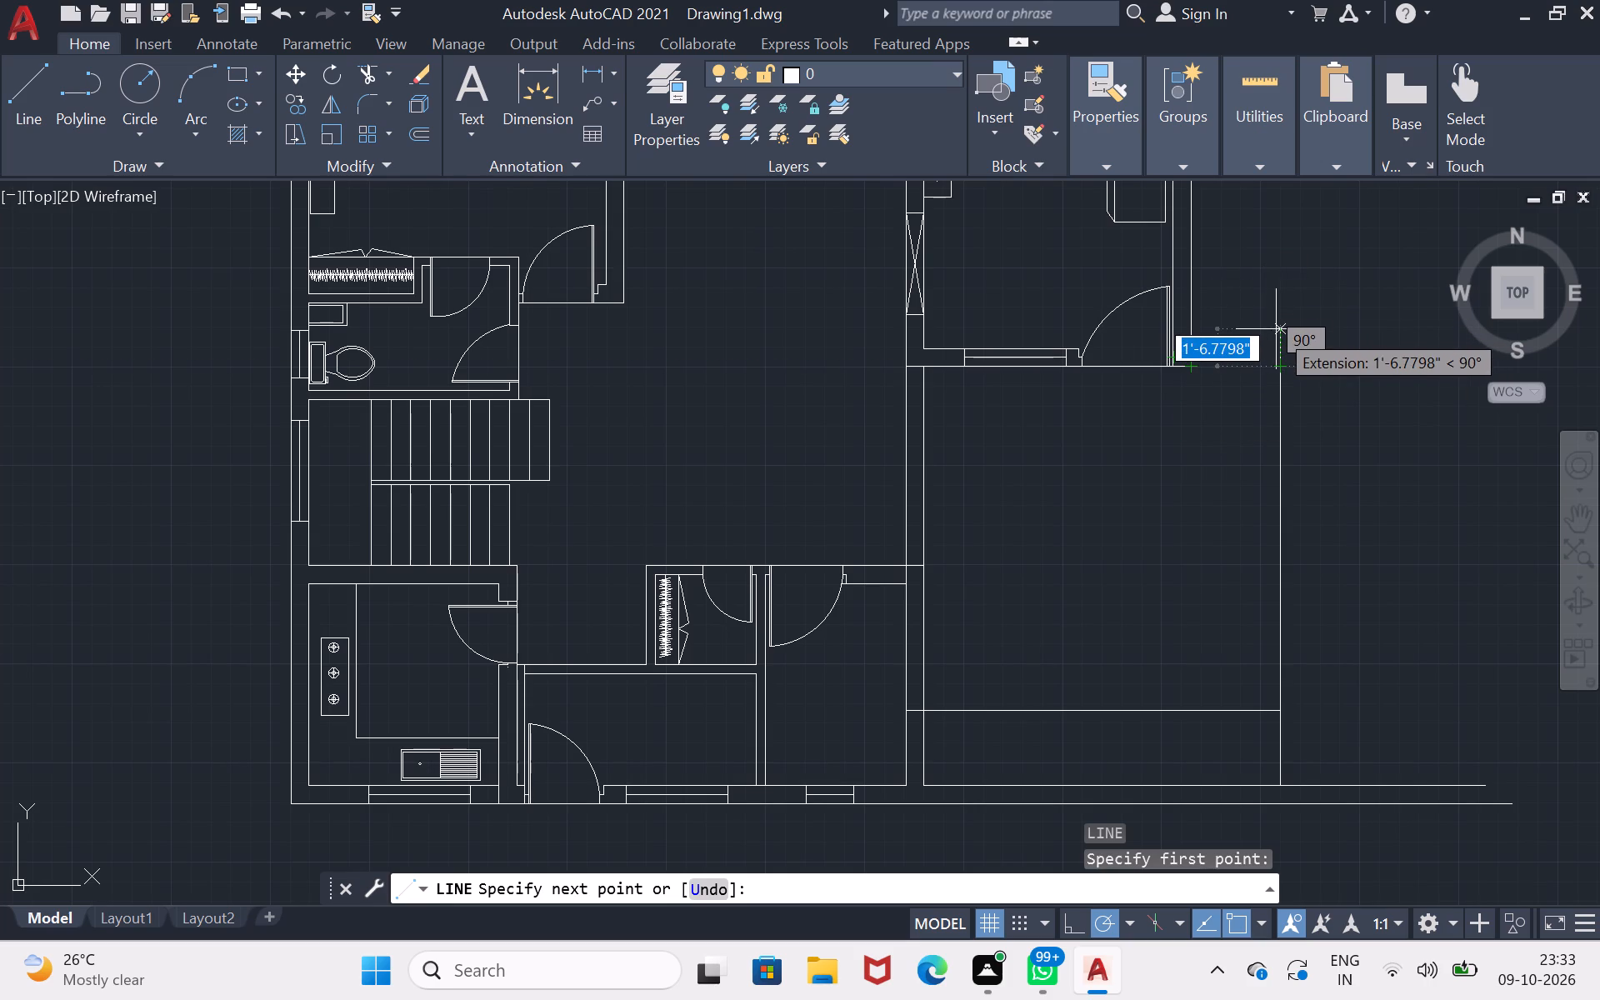
pyautogui.click(1198, 371)
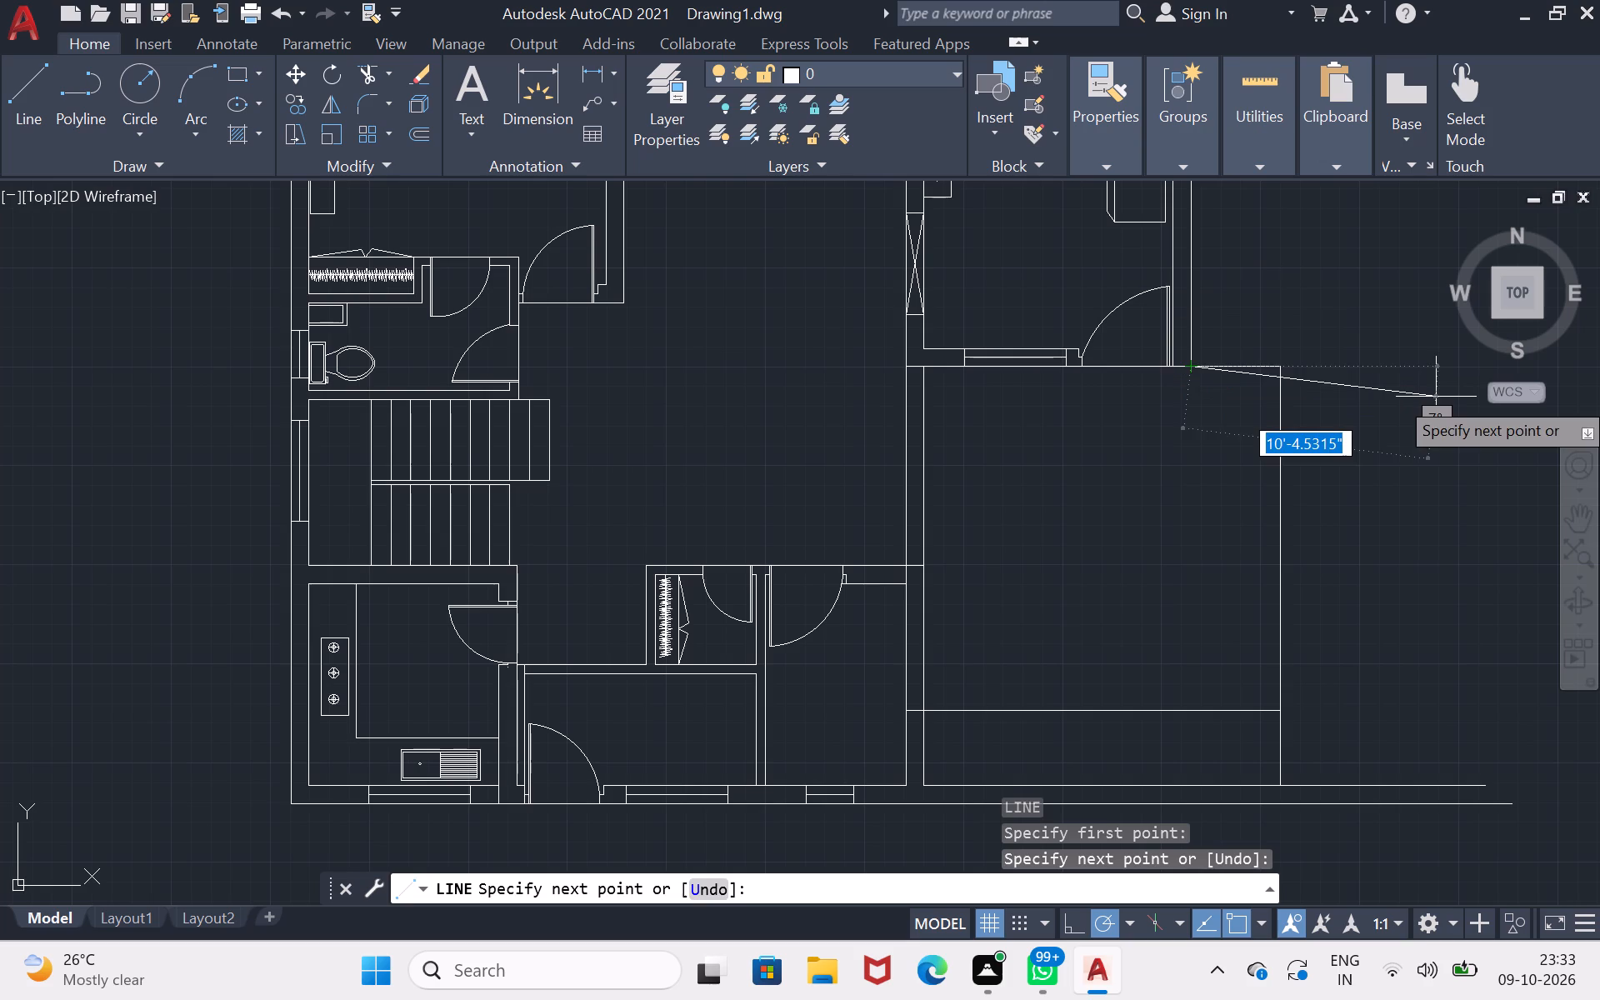
pyautogui.press('Return')
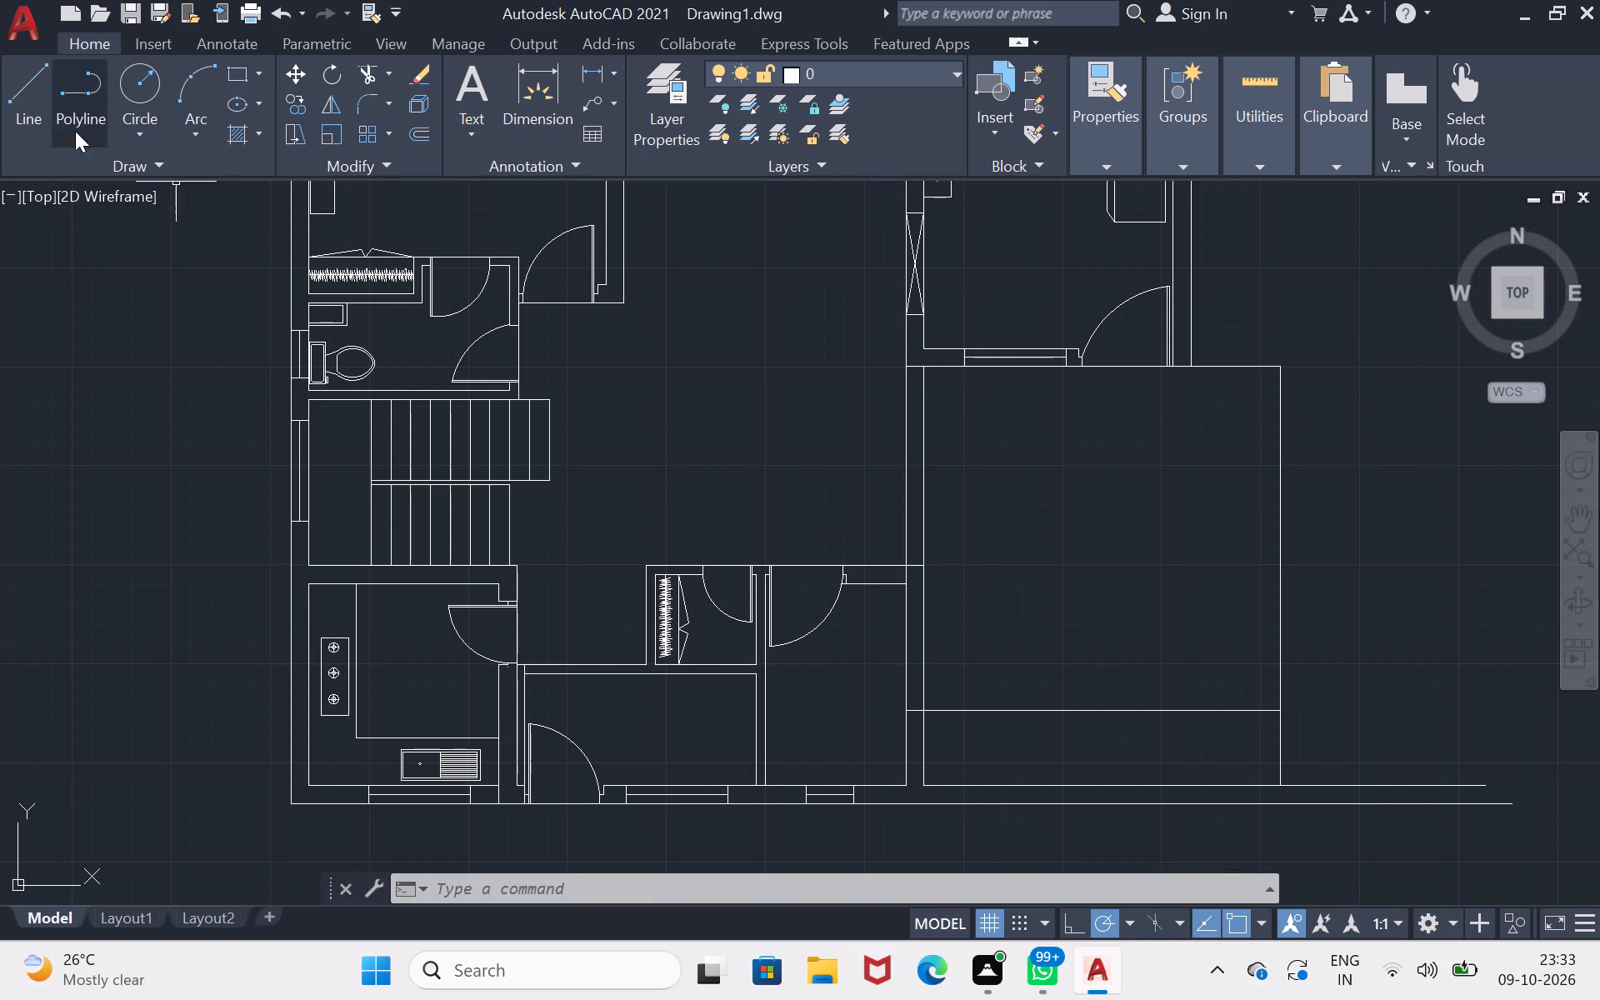
# Trim the two bottom wall lines running past the house's right wall and the 15' offset line's tail below the new outline.
pyautogui.click(369, 72)
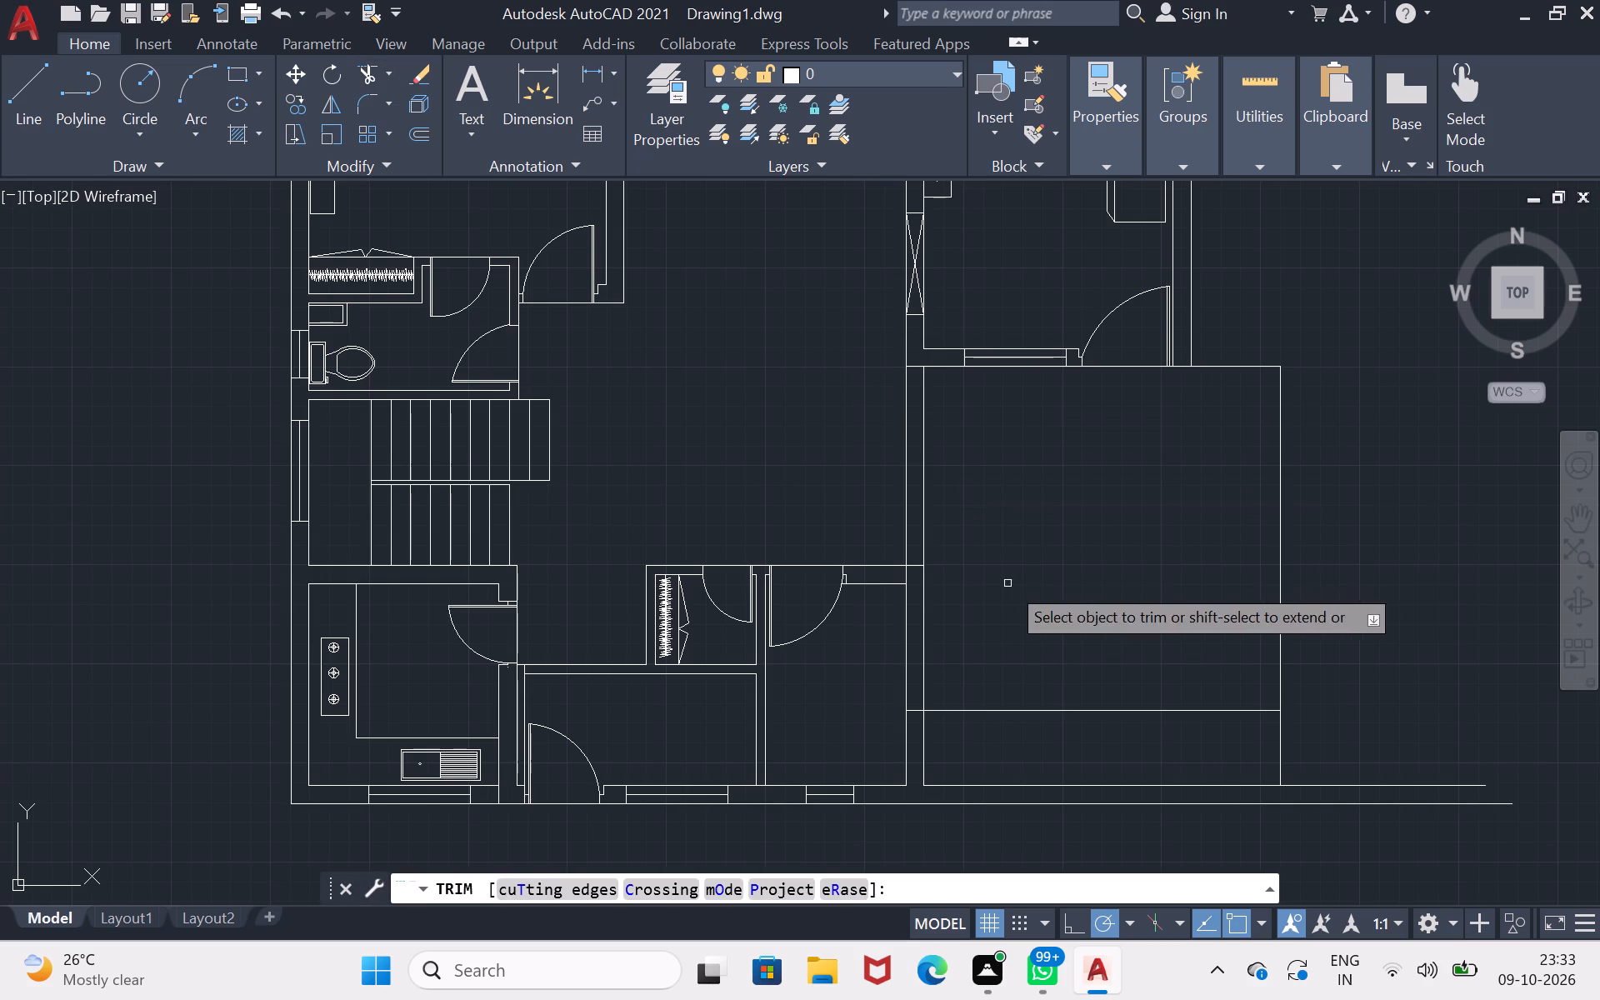
pyautogui.moveTo(950, 767); pyautogui.dragTo(1101, 807)
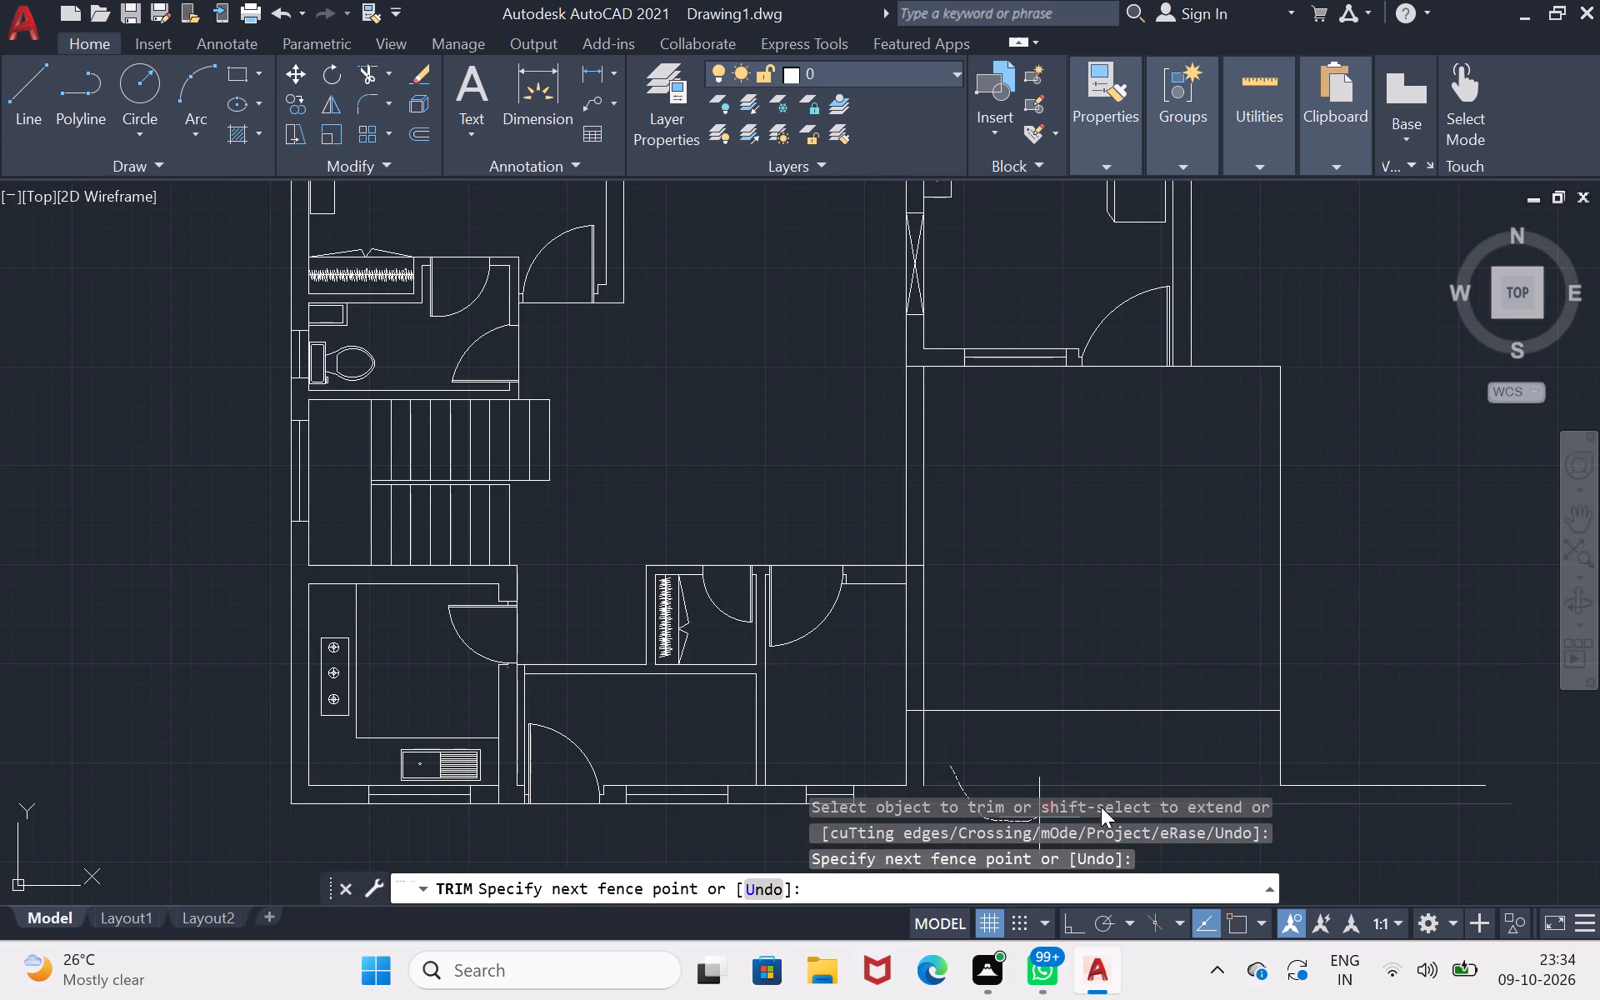
pyautogui.moveTo(1101, 807); pyautogui.dragTo(1378, 813)
pyautogui.scroll(-2, 1344, 783)
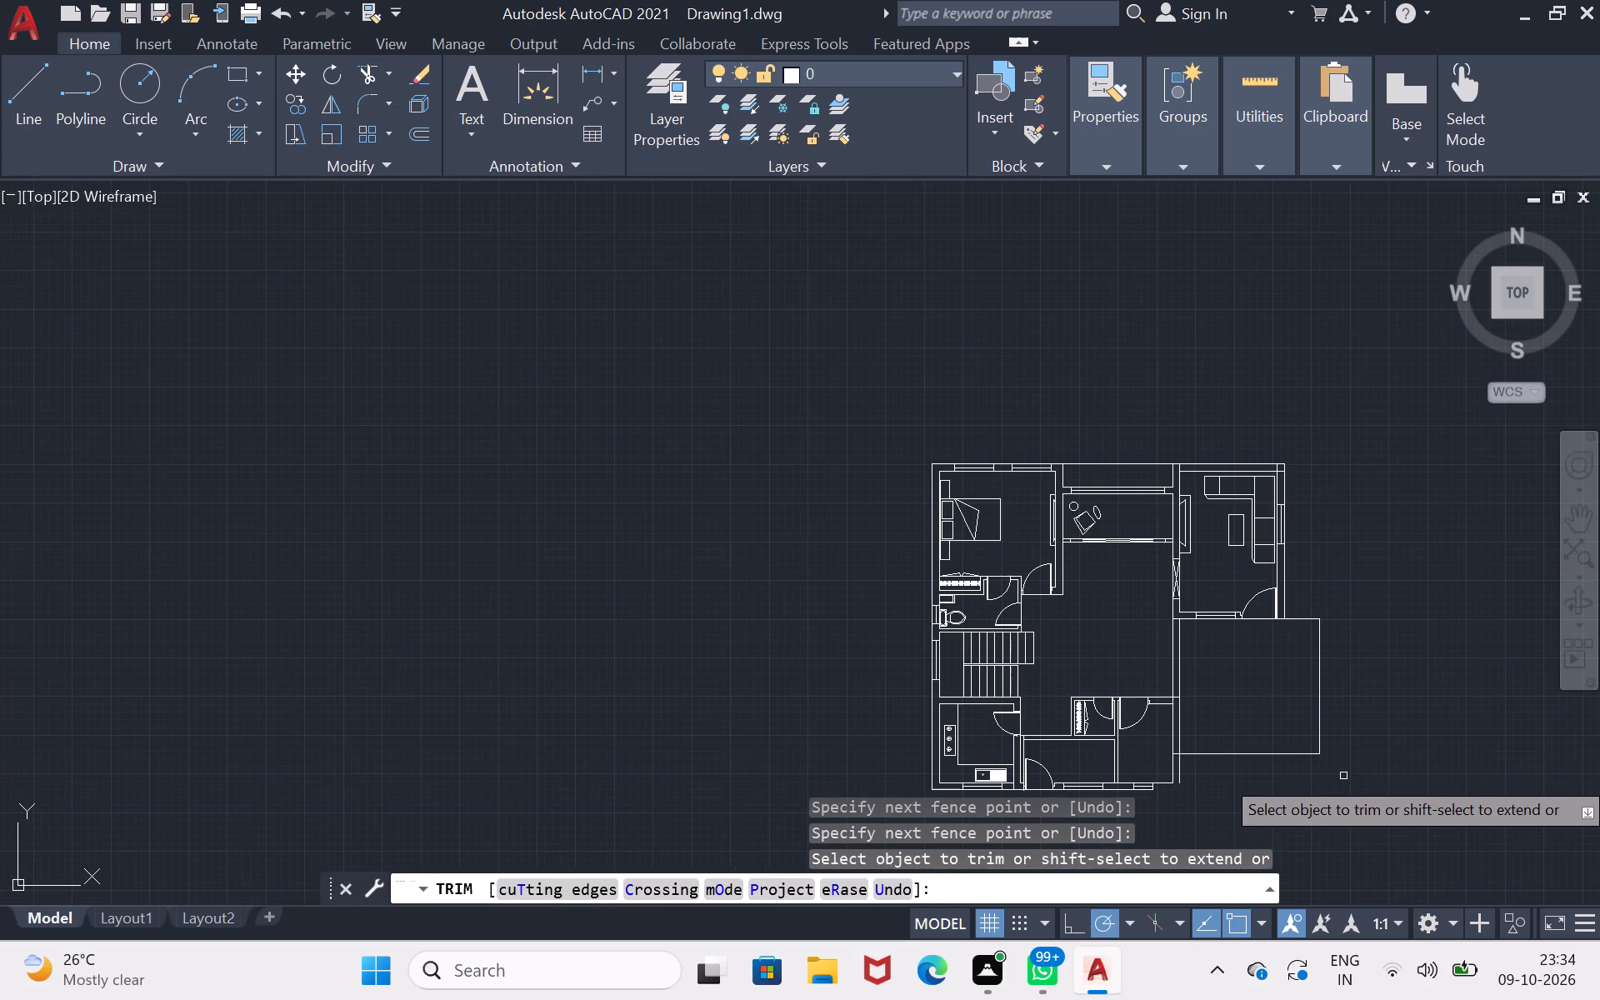
pyautogui.scroll(2, 1197, 822)
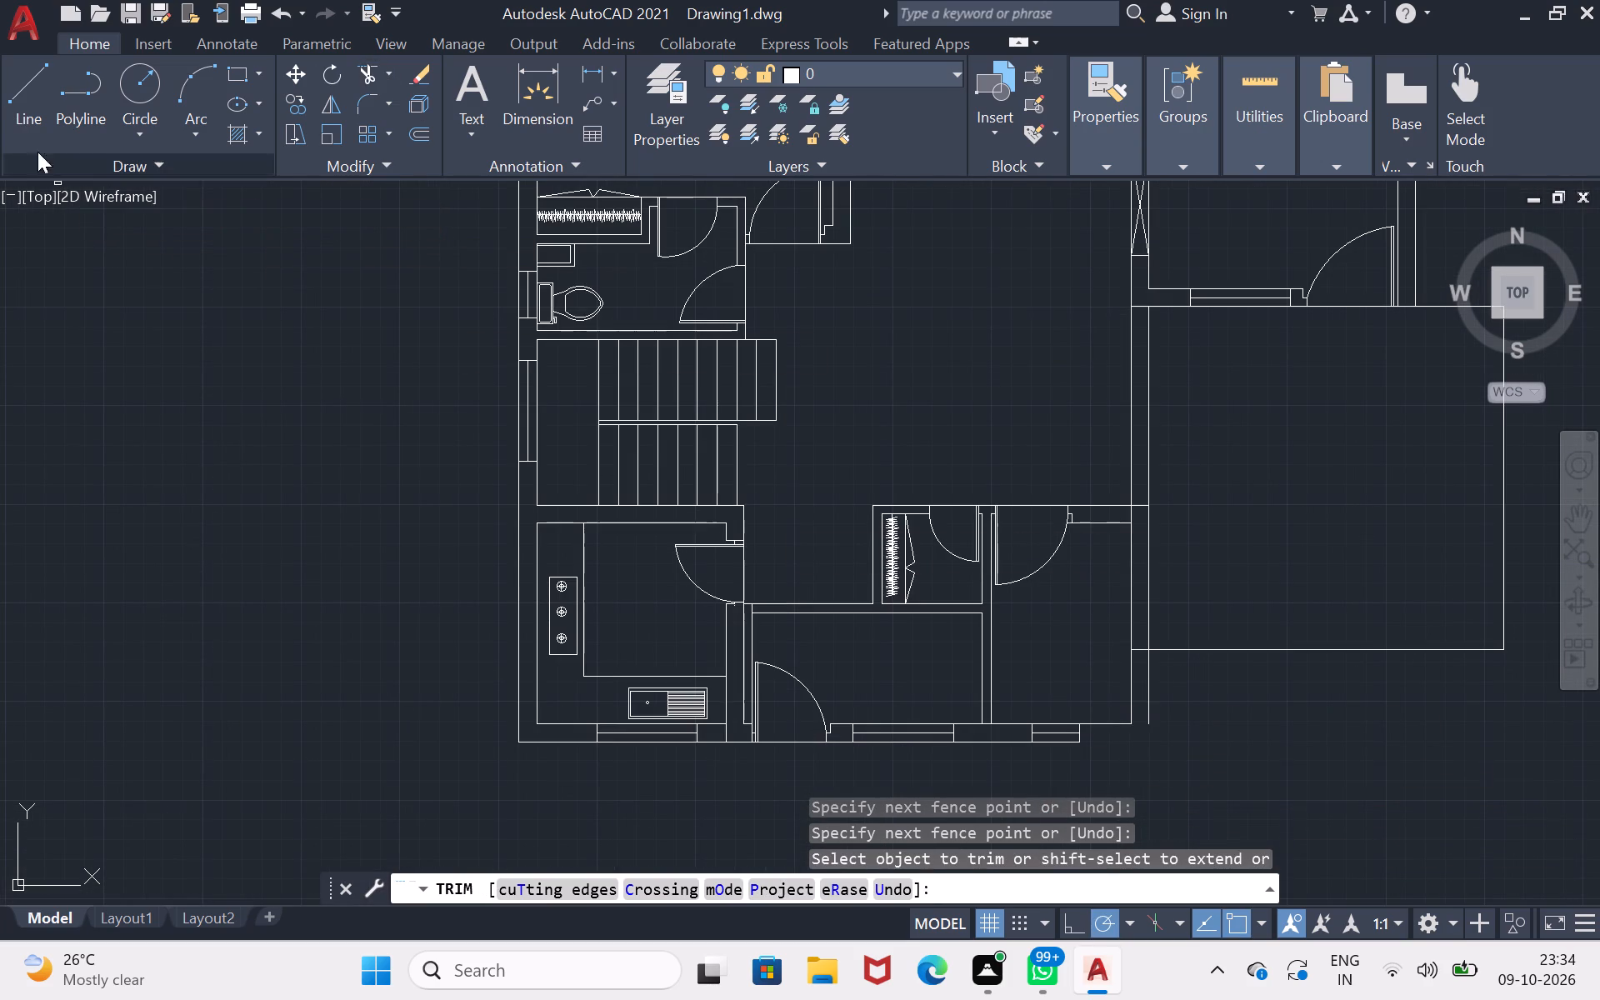
# Close the house's bottom-right corner with a line about 2'11" long from the last bottom window, turned up to the outer right wall line.
pyautogui.click(10, 115)
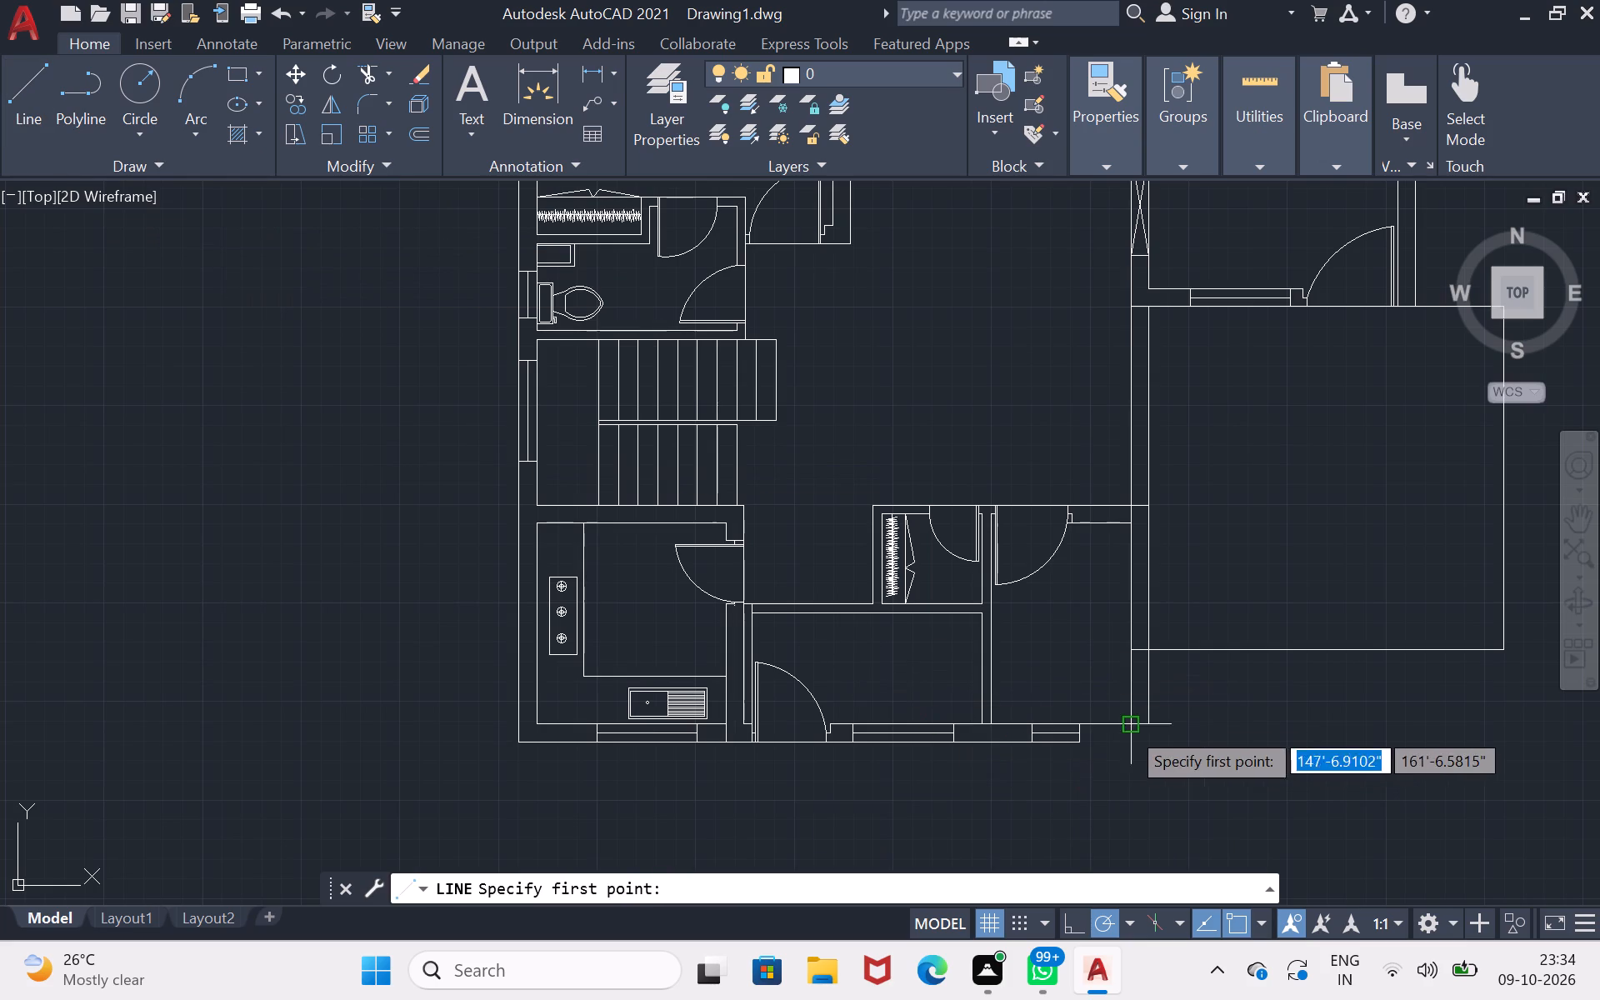
pyautogui.click(1076, 747)
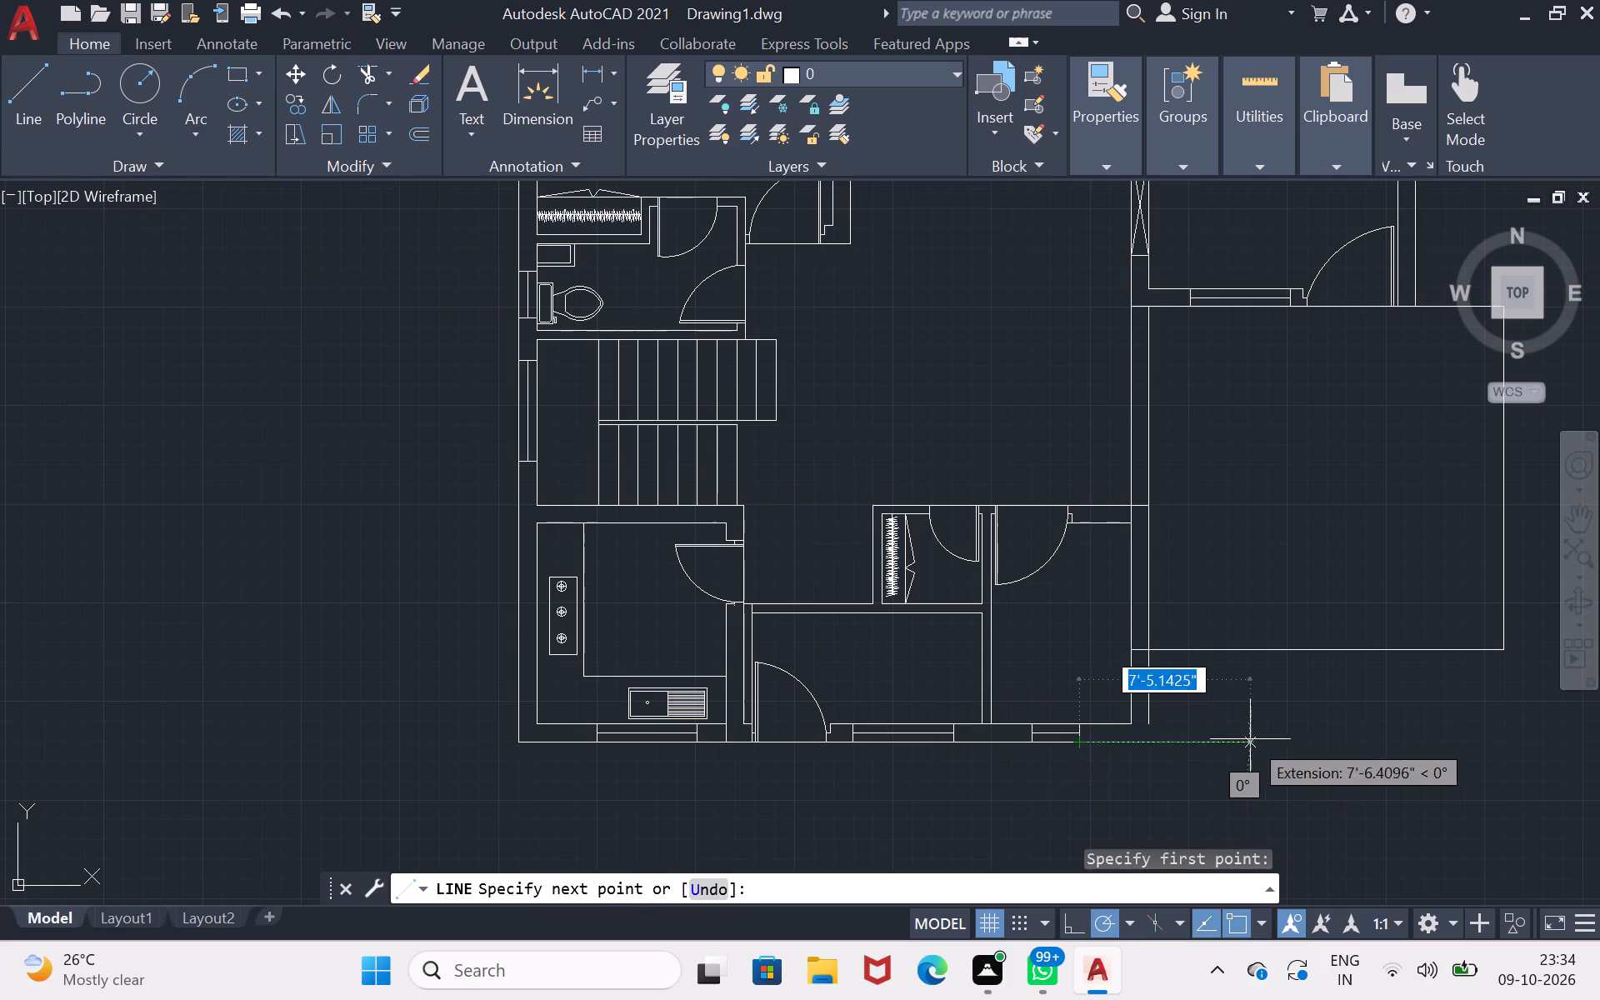
pyautogui.scroll(2, 1177, 742)
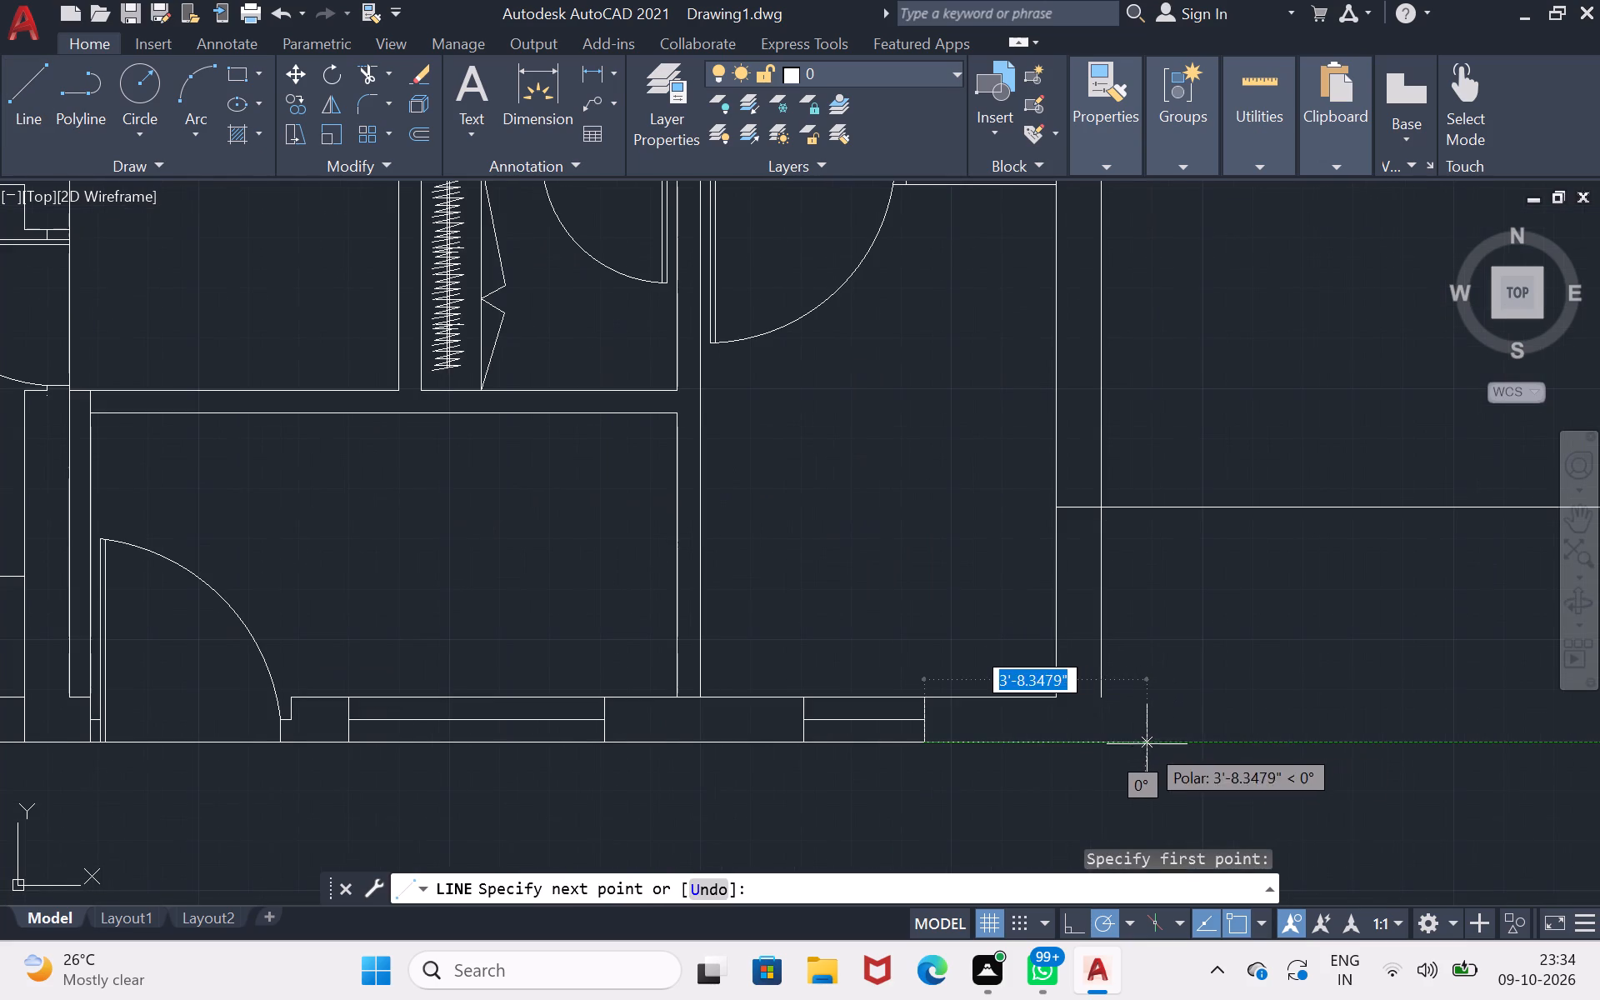
pyautogui.scroll(1, 1147, 744)
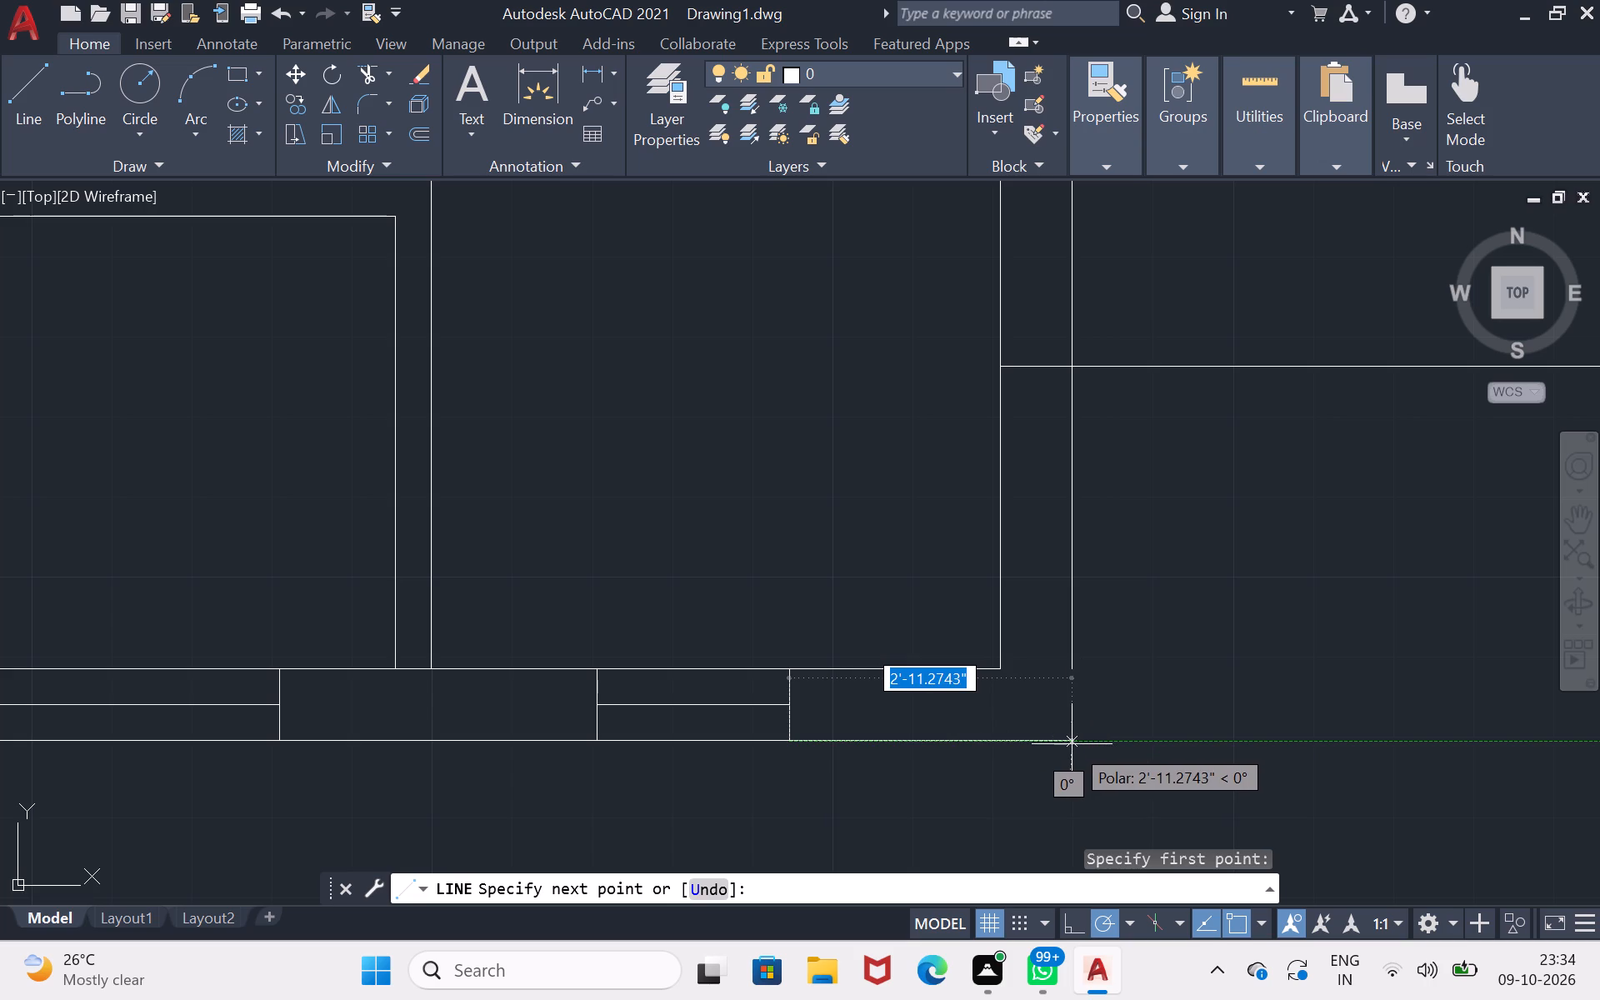
pyautogui.moveTo(1072, 744); pyautogui.dragTo(1078, 735)
pyautogui.click(1072, 667)
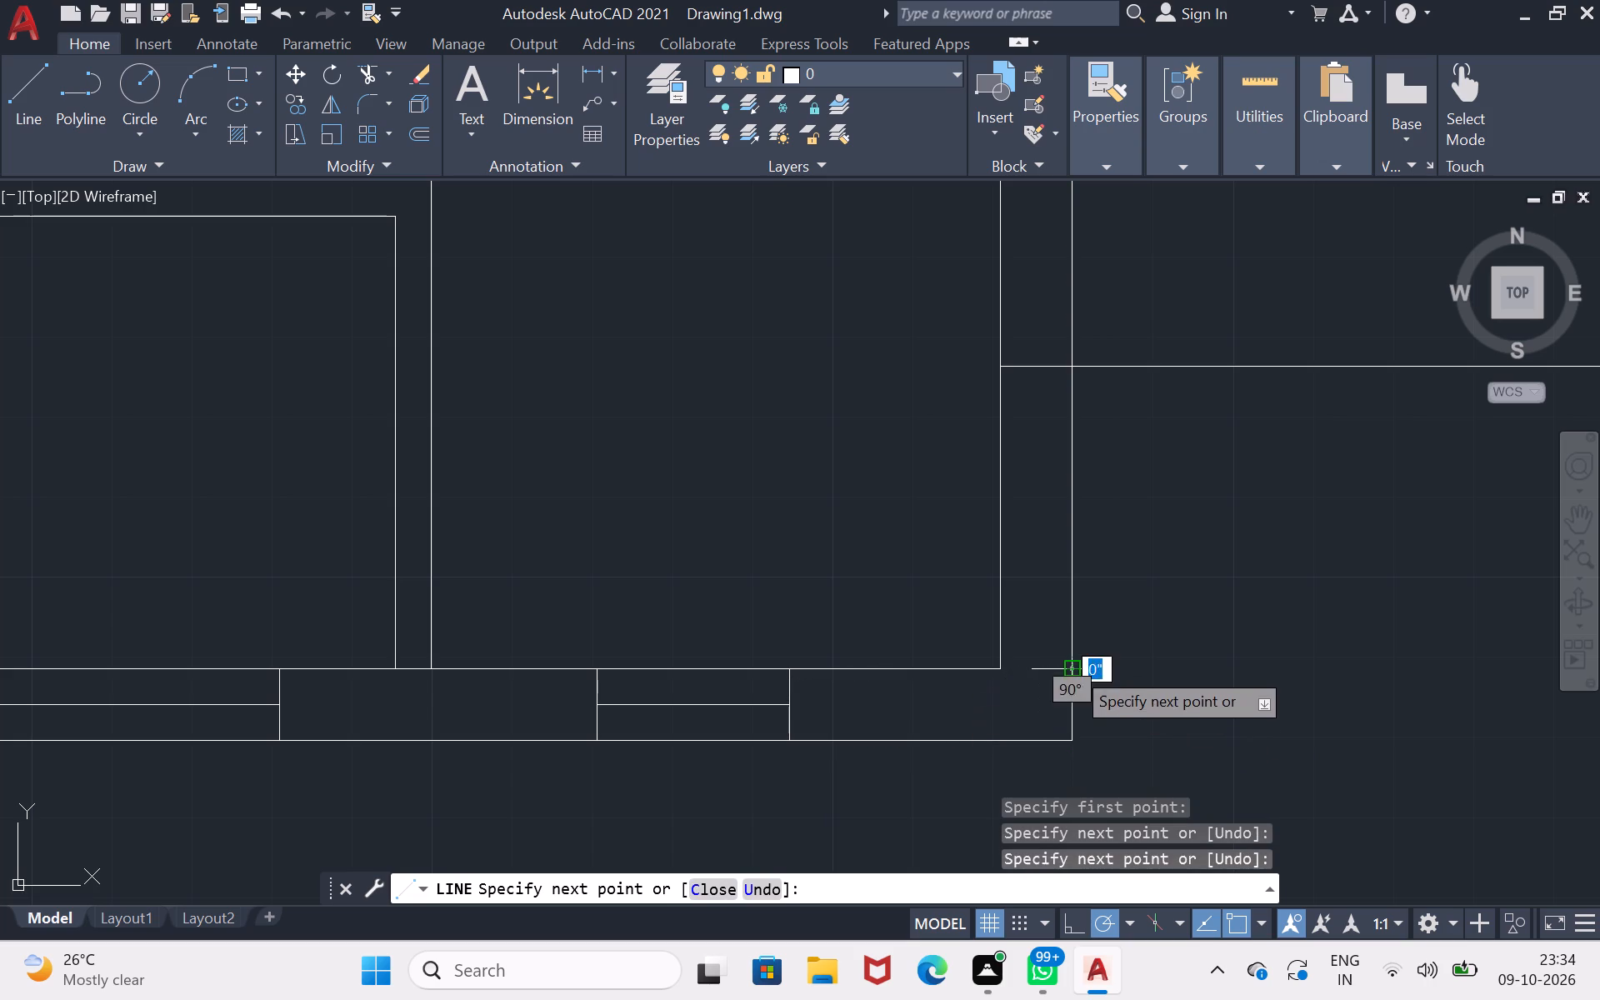
pyautogui.press('Return')
# Draw a 2' window in the bottom-right room's right wall, with a center line and a closing line across the wall at each end.
pyautogui.scroll(-1, 1160, 672)
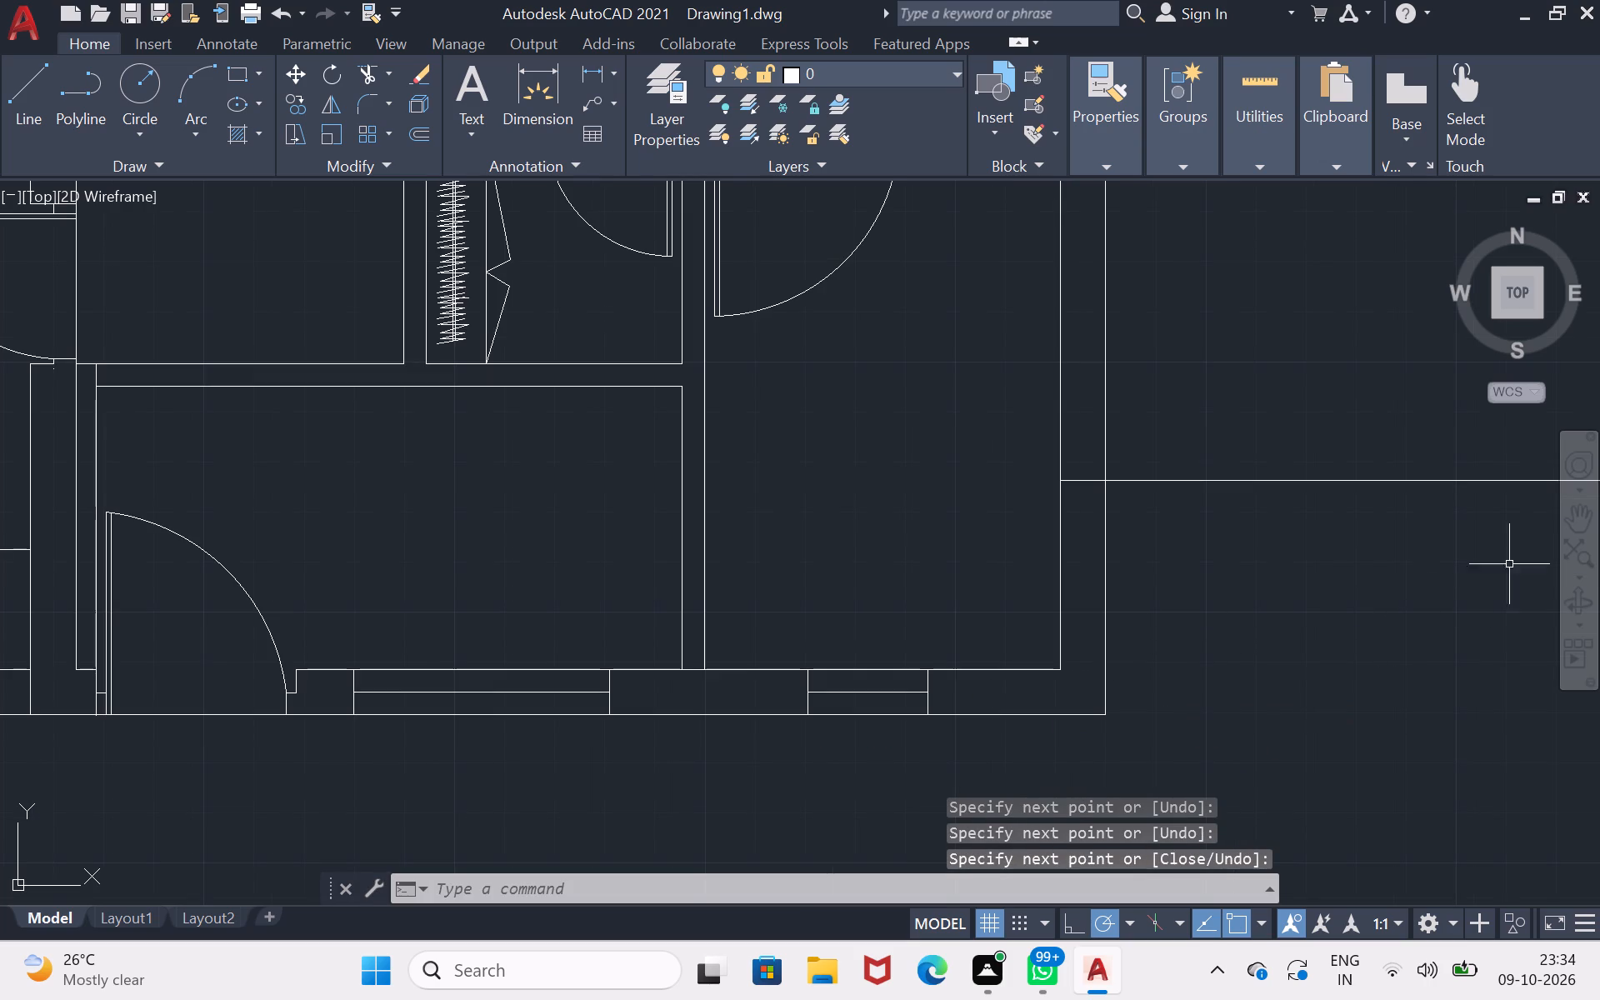
pyautogui.click(1570, 527)
pyautogui.moveTo(1432, 572); pyautogui.dragTo(842, 772)
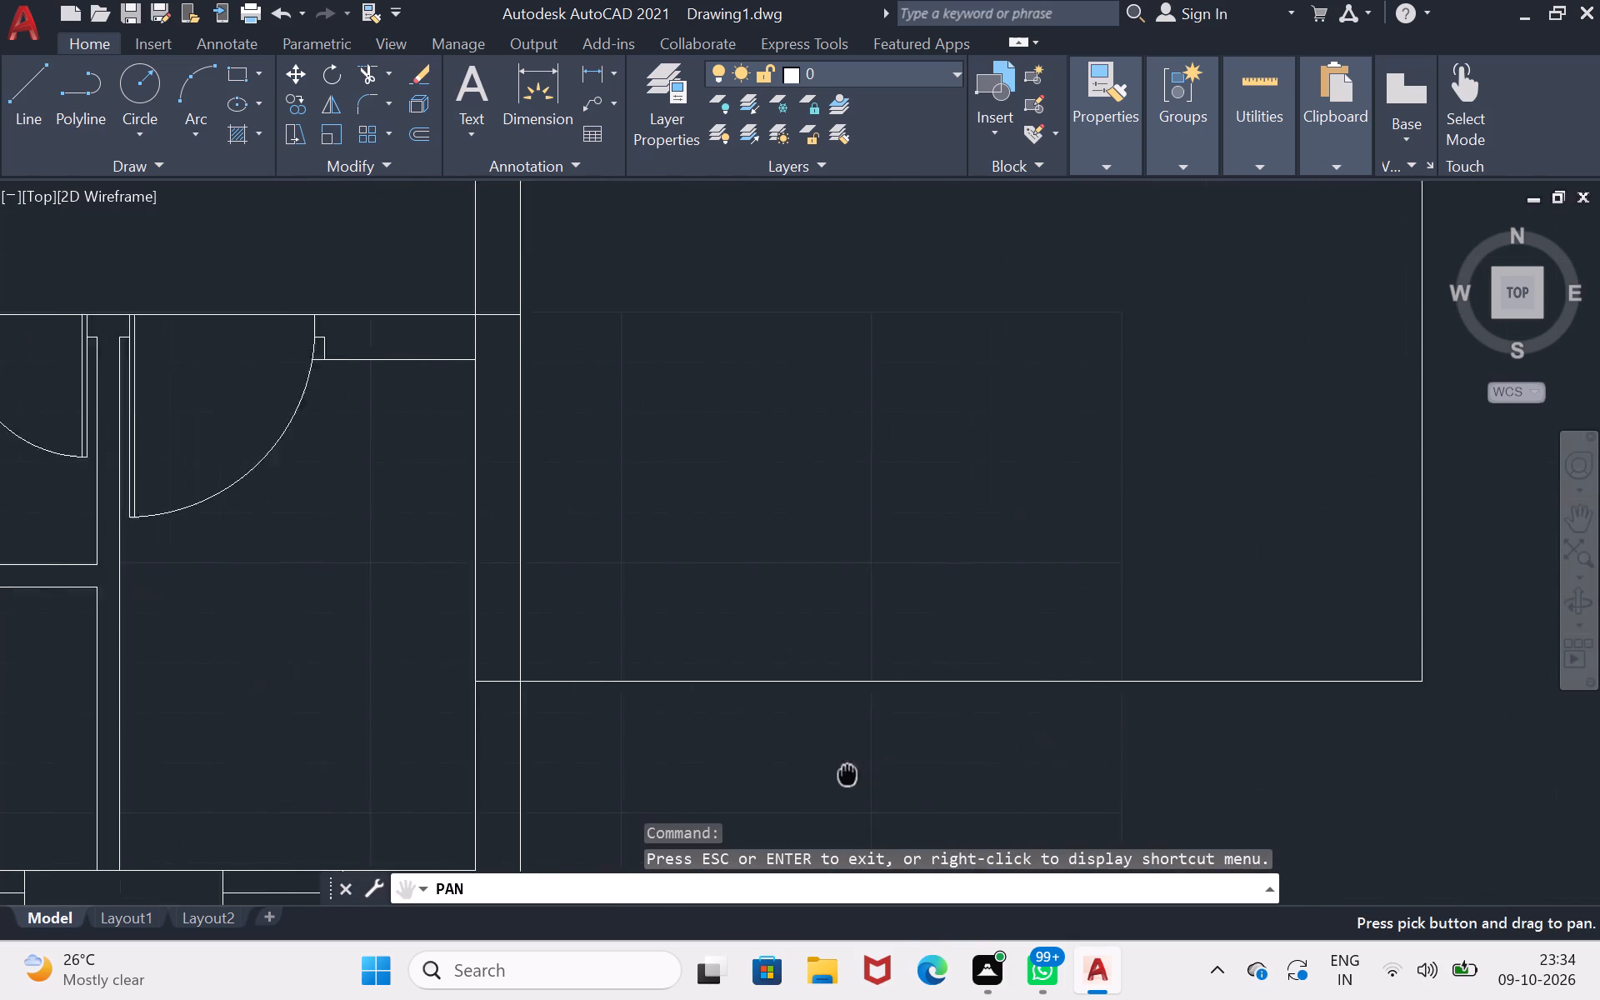
pyautogui.moveTo(842, 772); pyautogui.dragTo(773, 786)
pyautogui.click(18, 77)
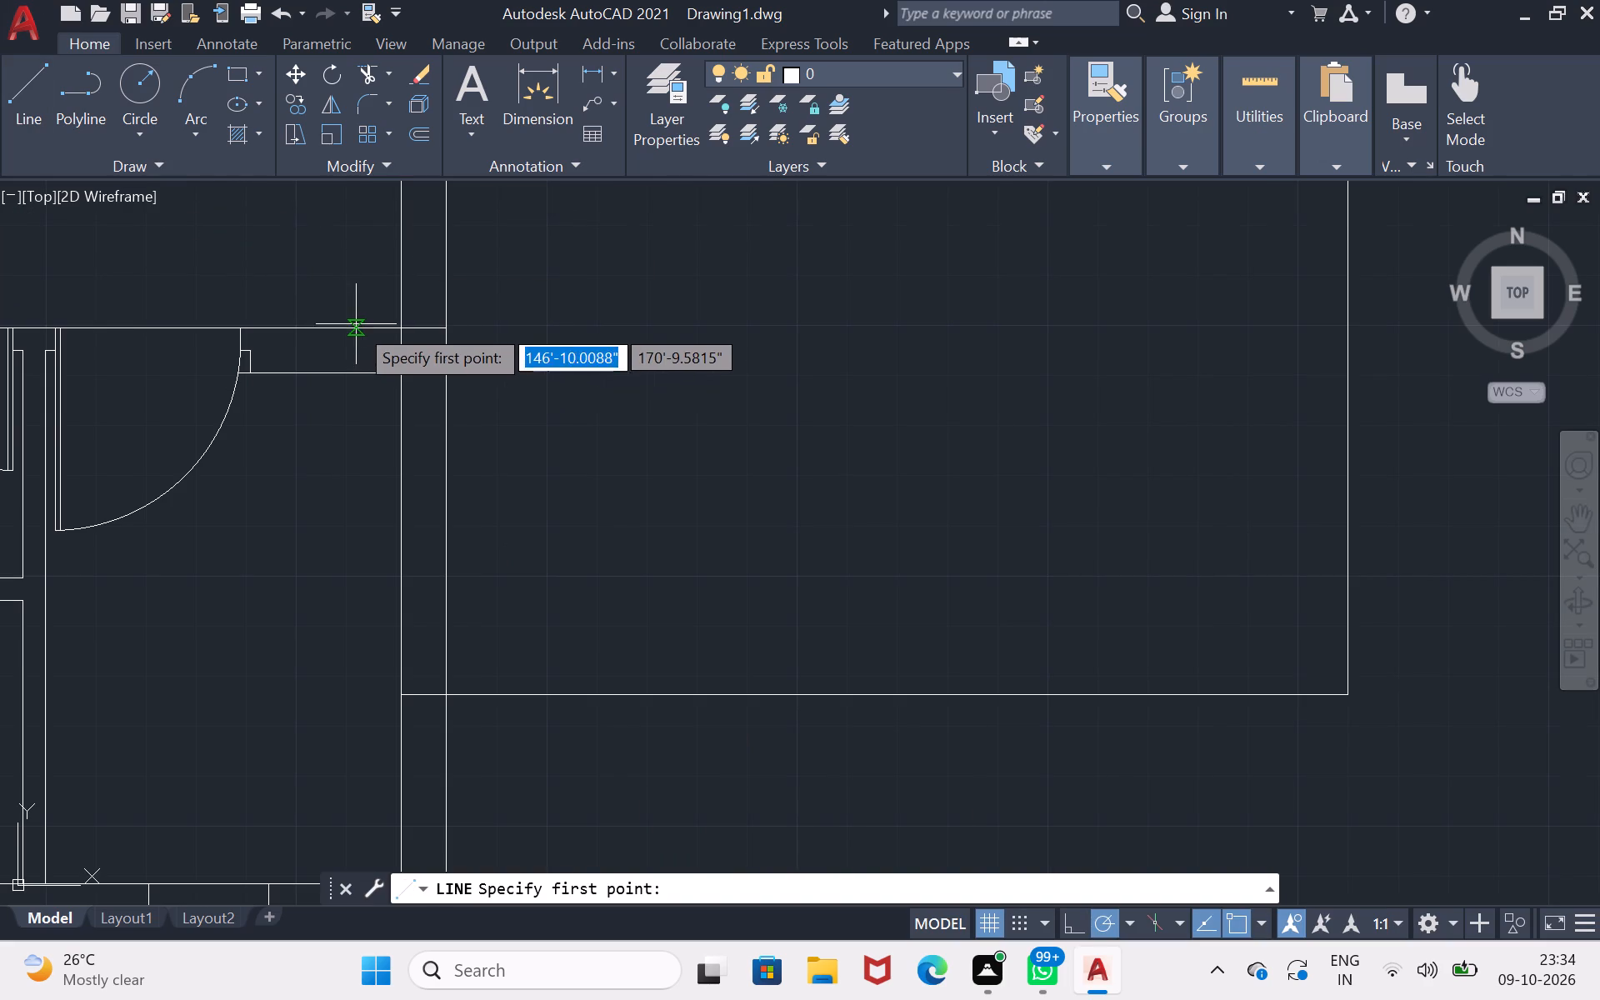
pyautogui.click(402, 502)
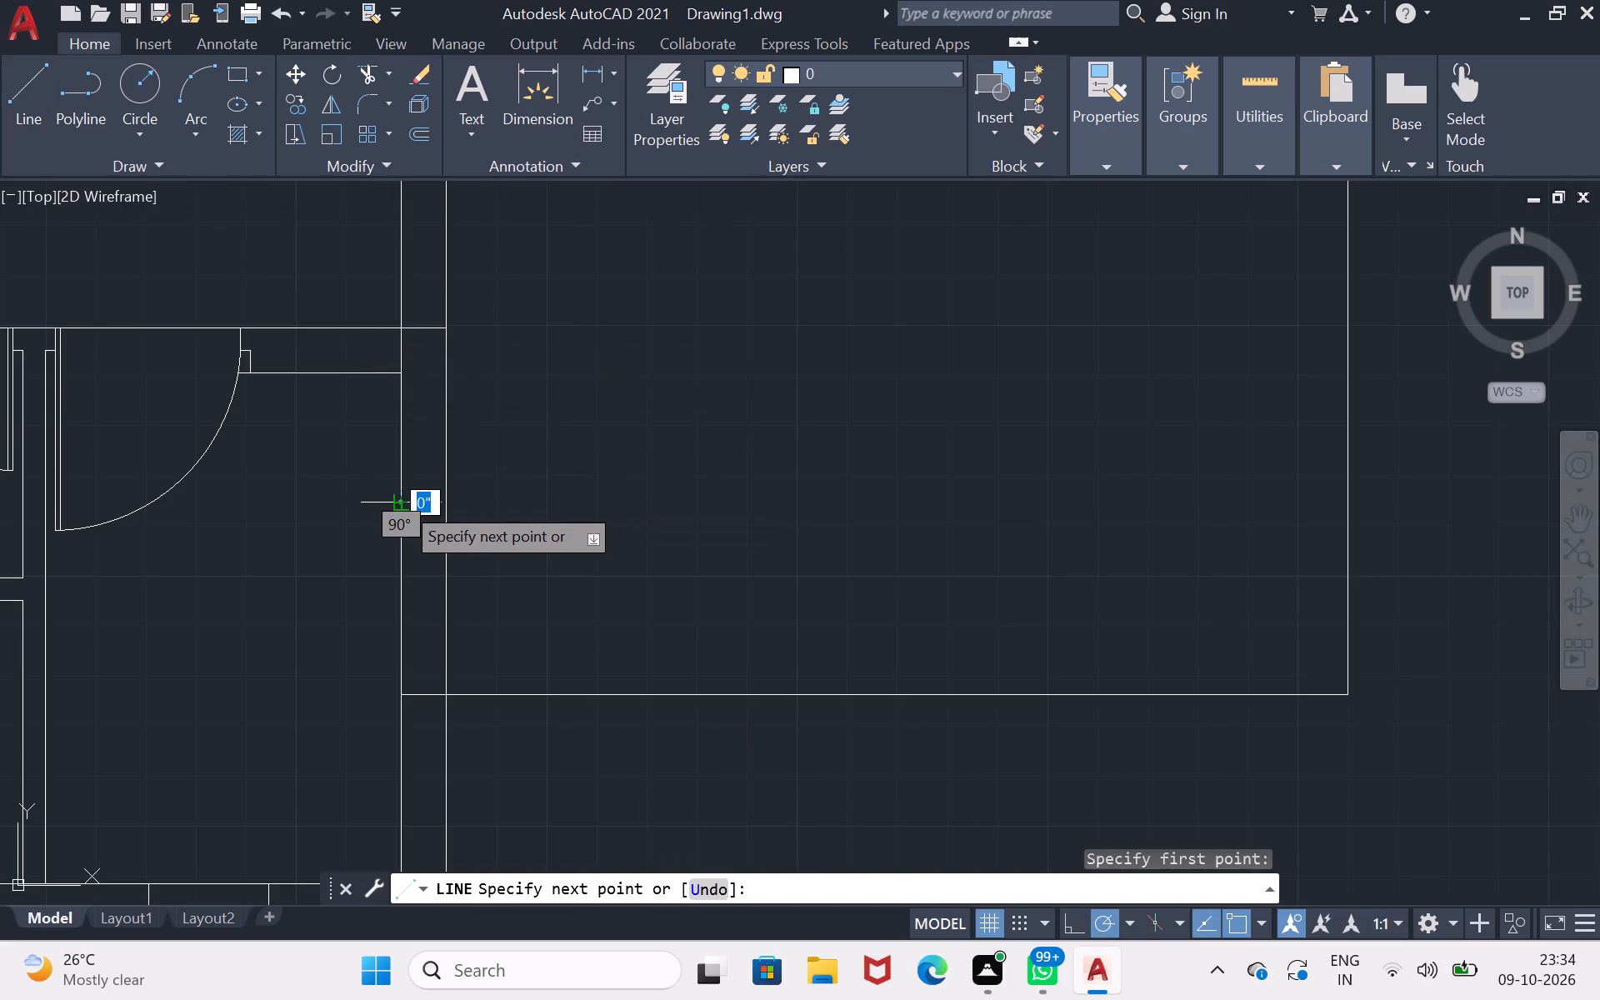
pyautogui.click(452, 502)
pyautogui.press('Return')
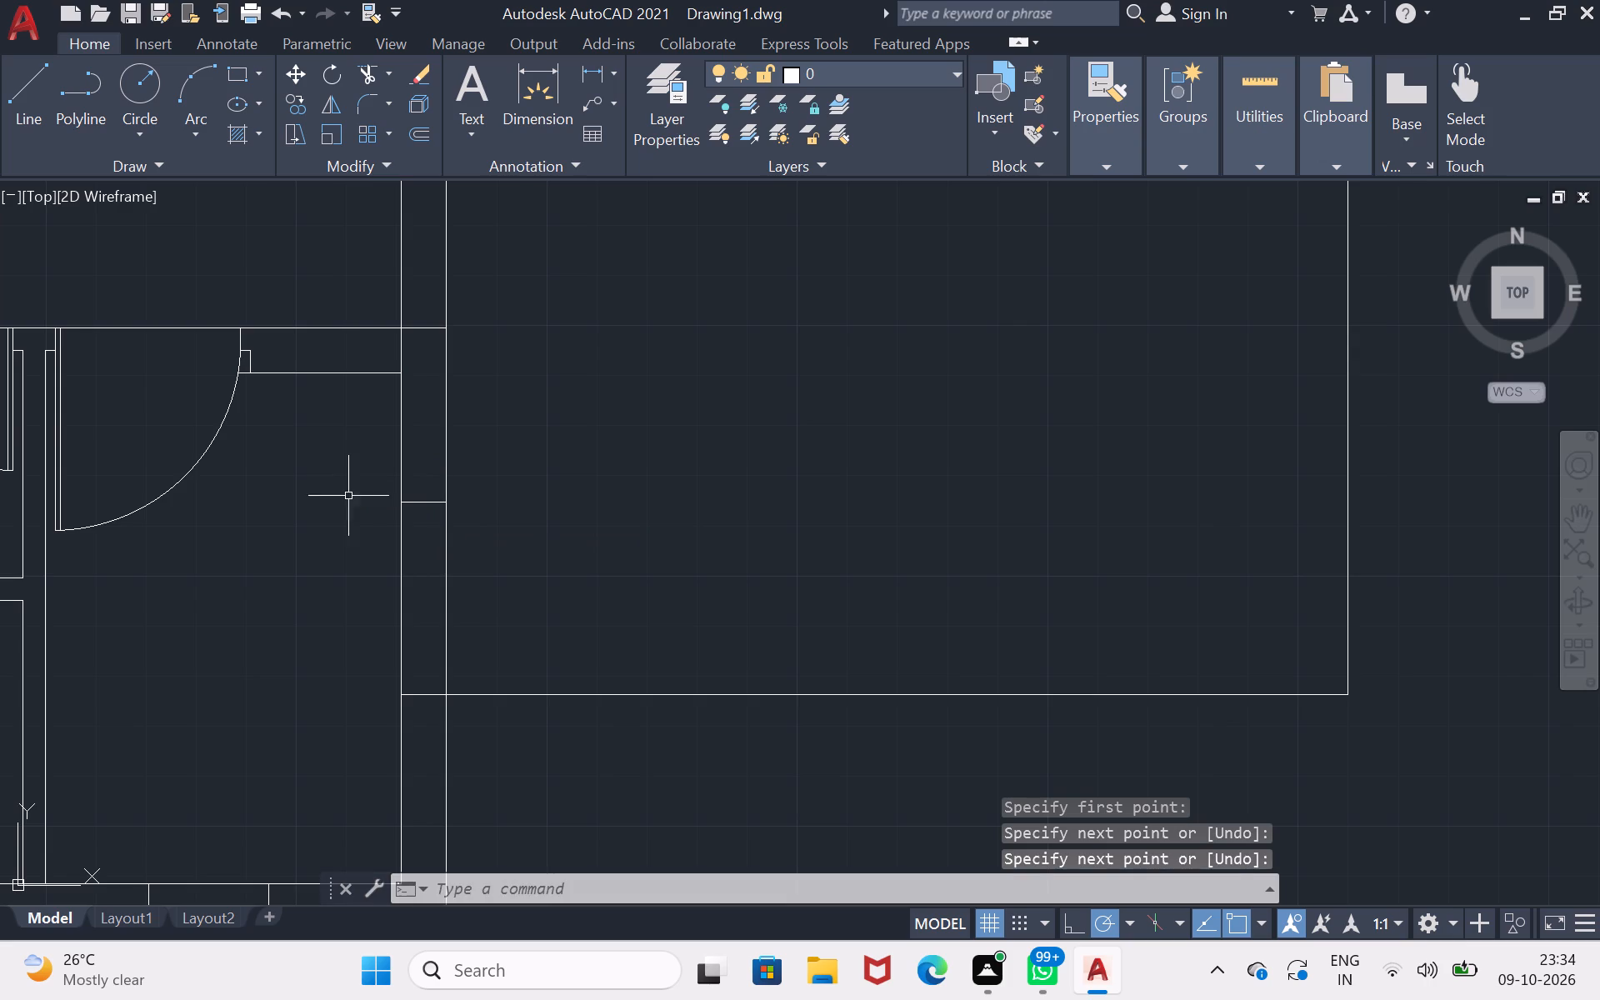
pyautogui.press('Return')
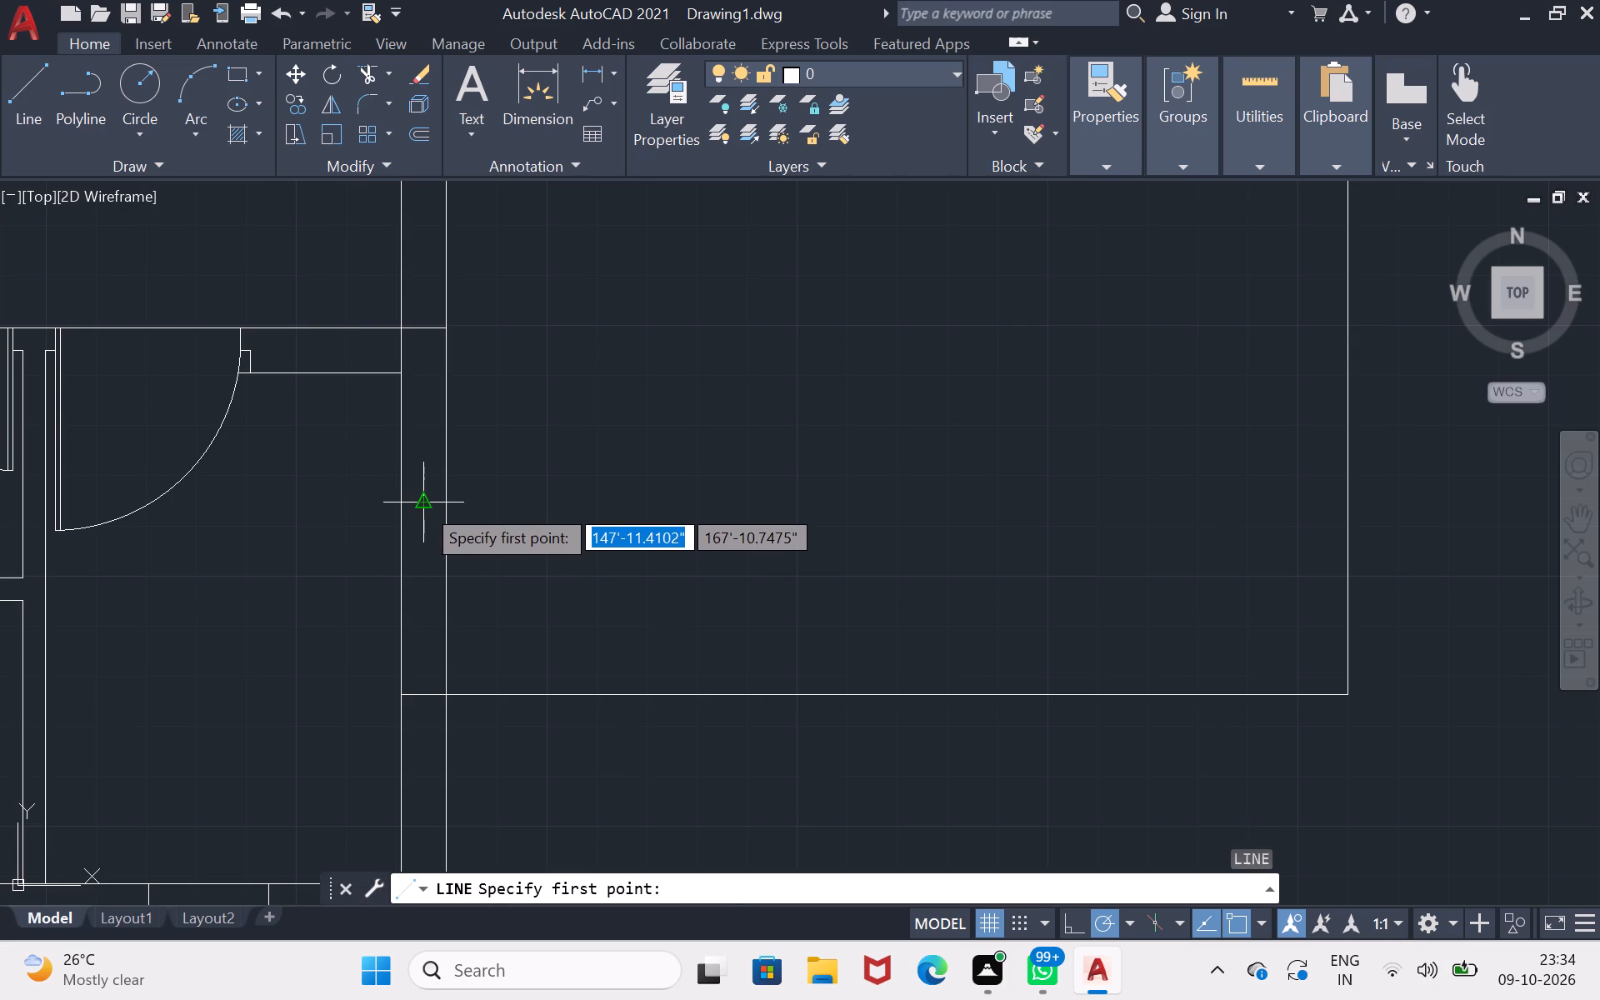
pyautogui.click(422, 507)
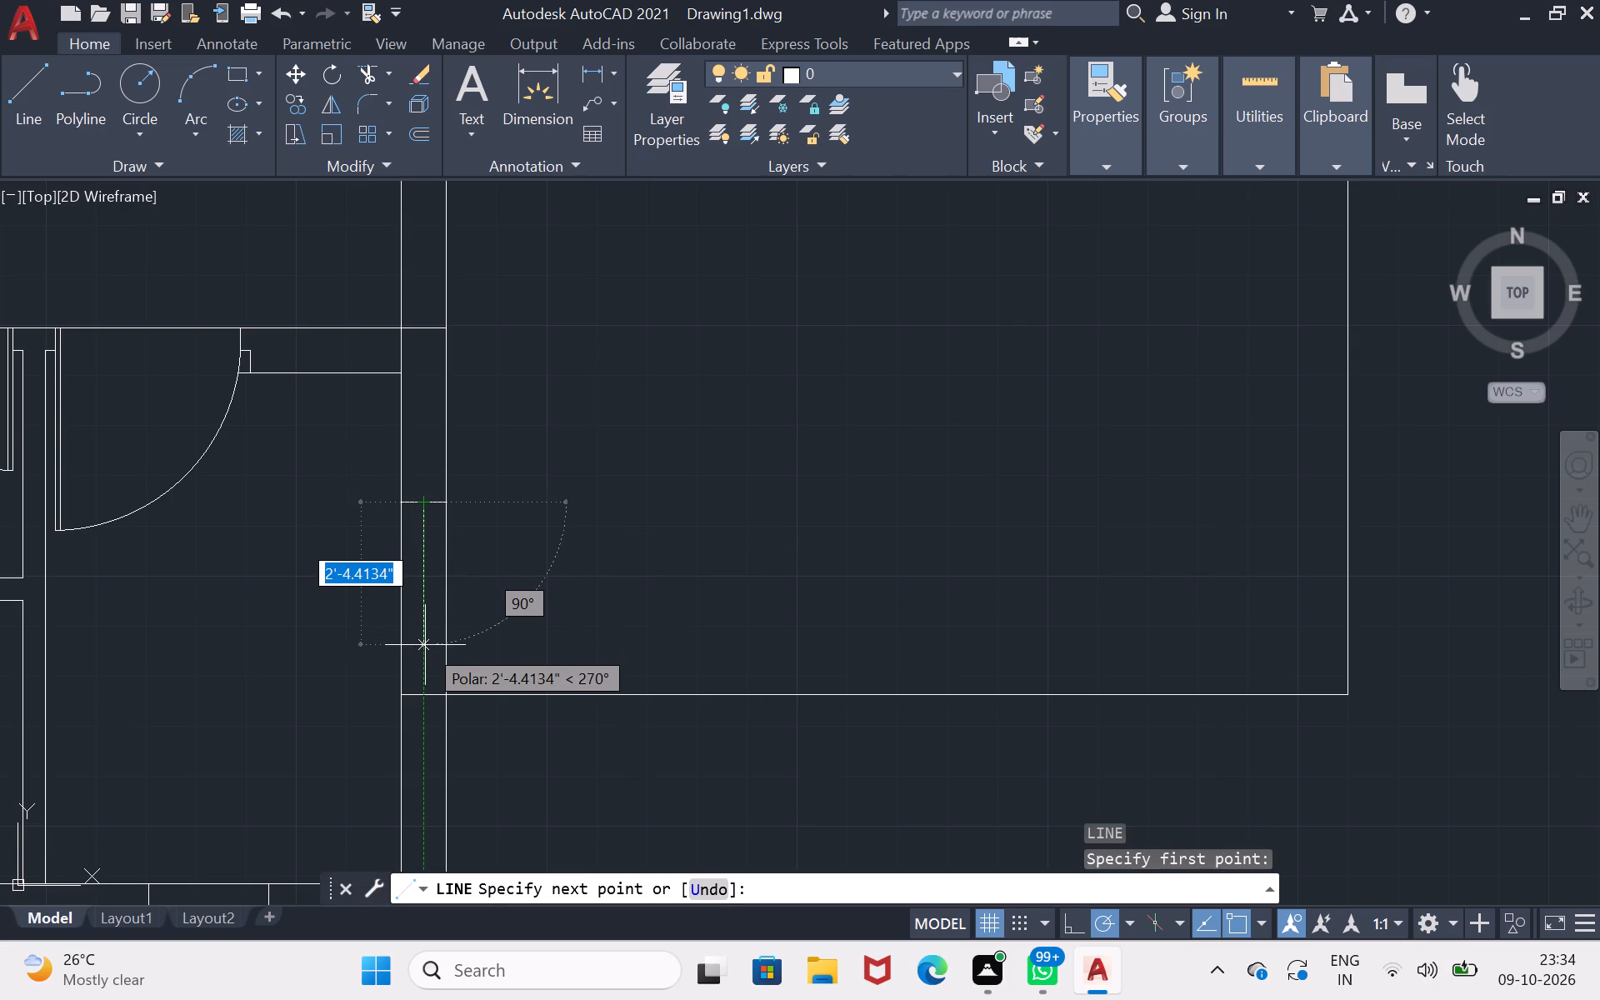
pyautogui.press('2')
pyautogui.press("'")
pyautogui.press('Return')
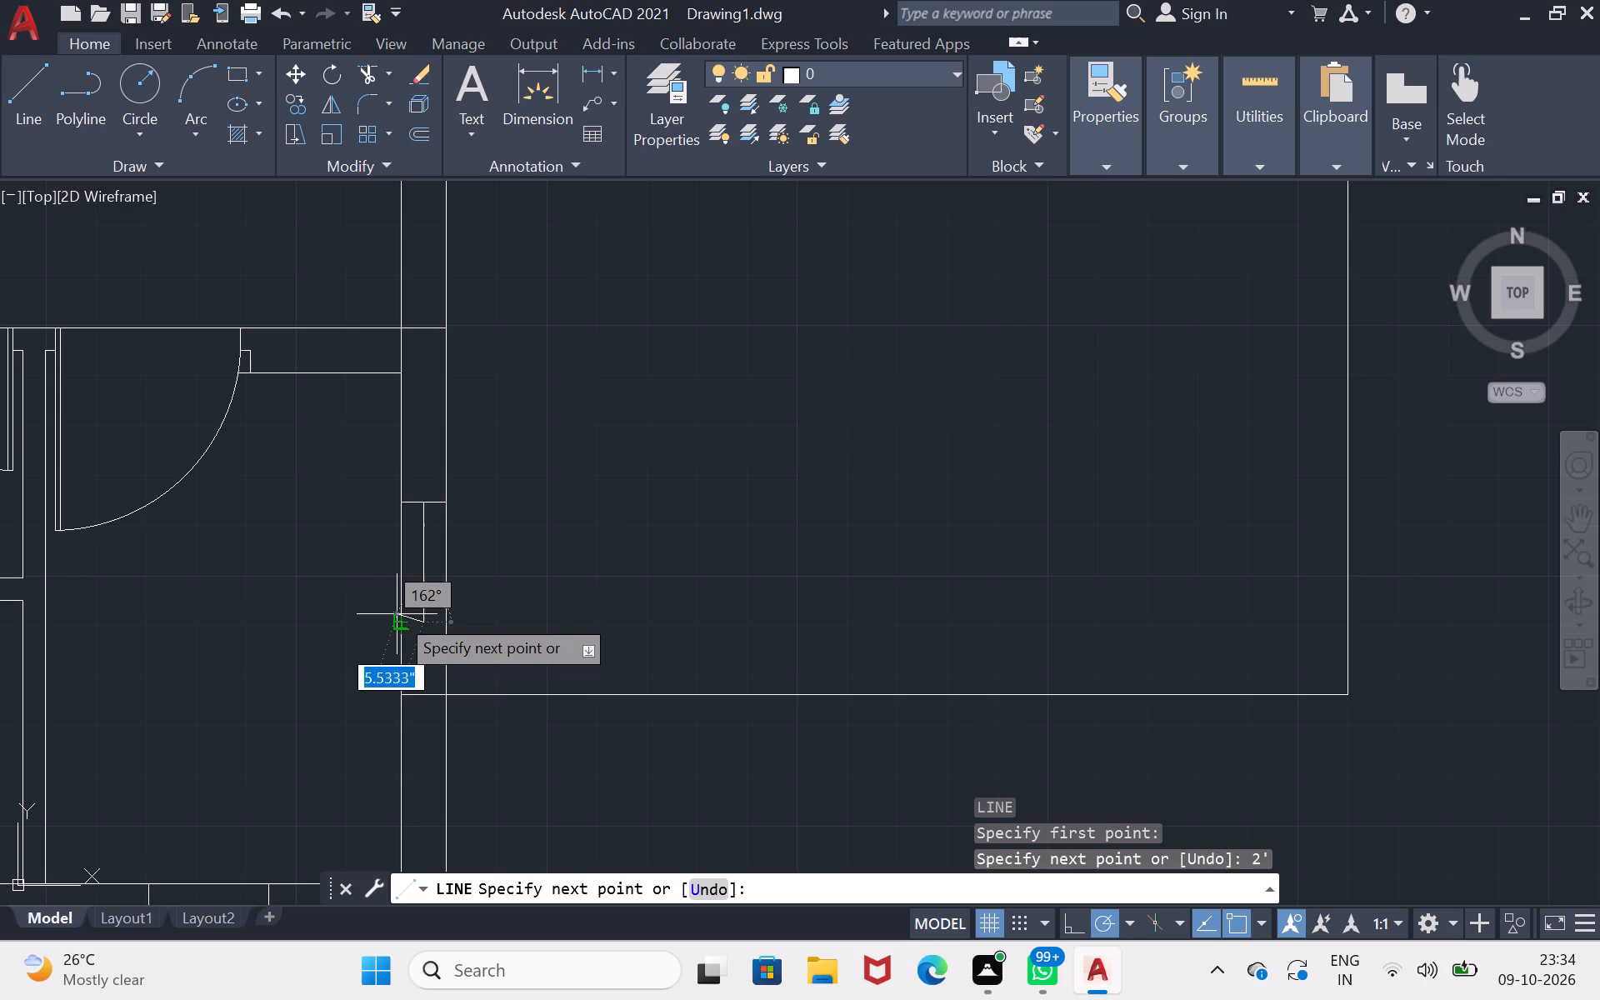
pyautogui.click(397, 617)
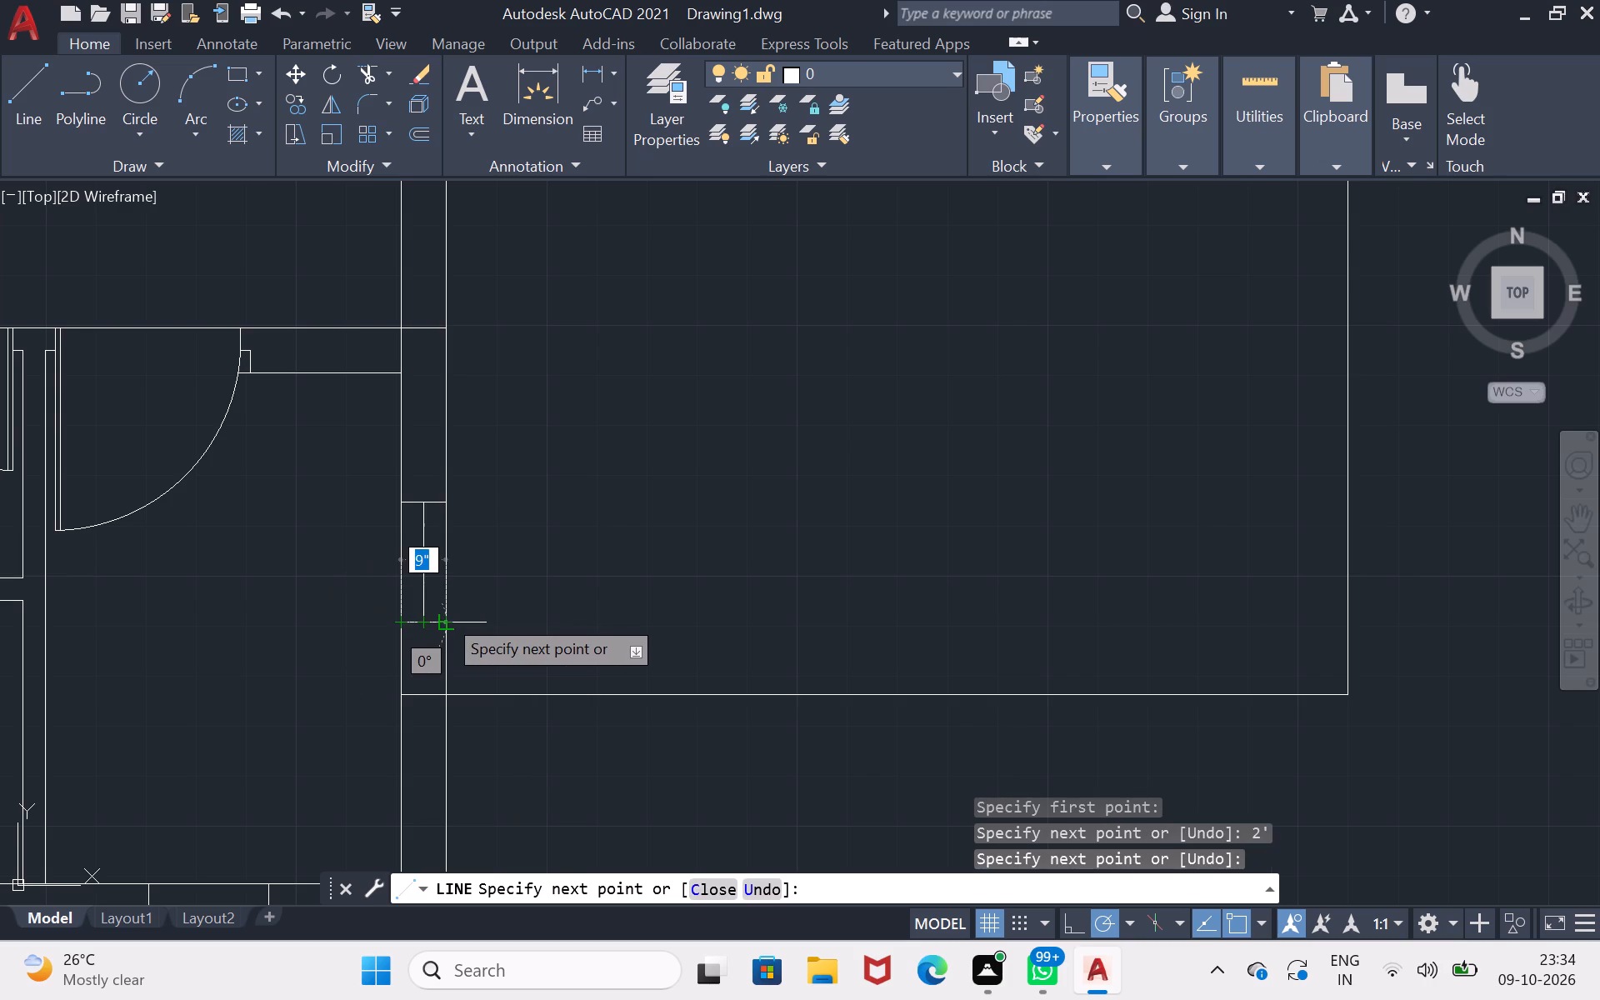
pyautogui.click(444, 615)
pyautogui.press('Return')
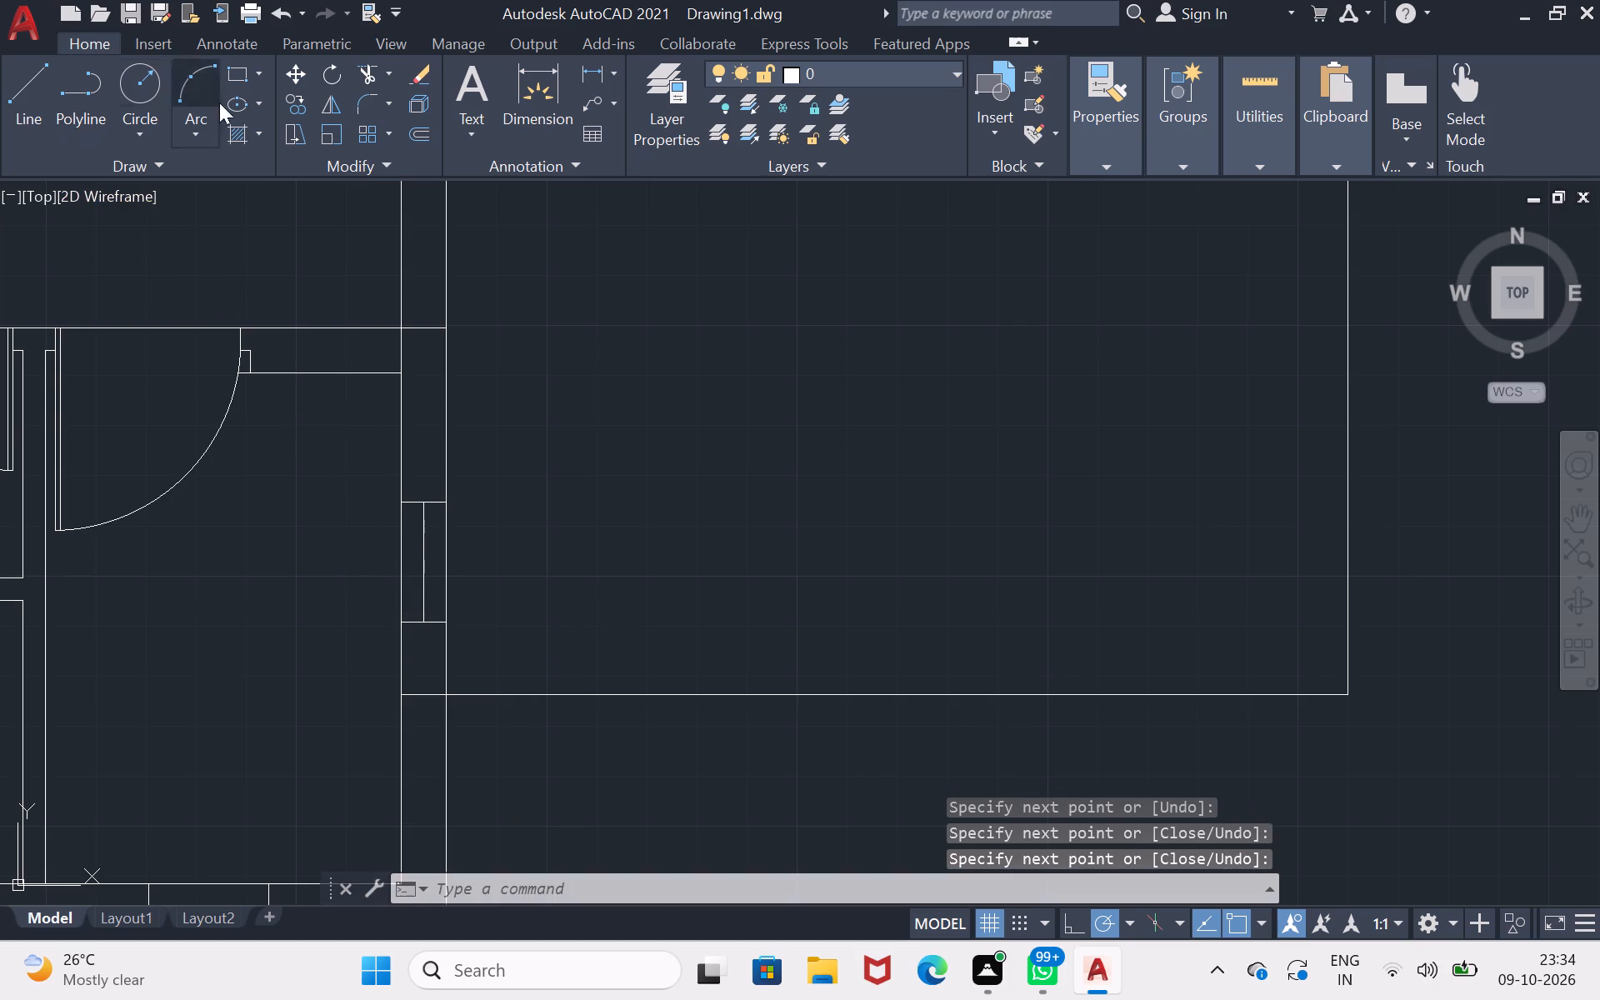
# Trim the piece of the outlined area's bottom line that crosses the thickness of the house's right wall.
pyautogui.click(359, 63)
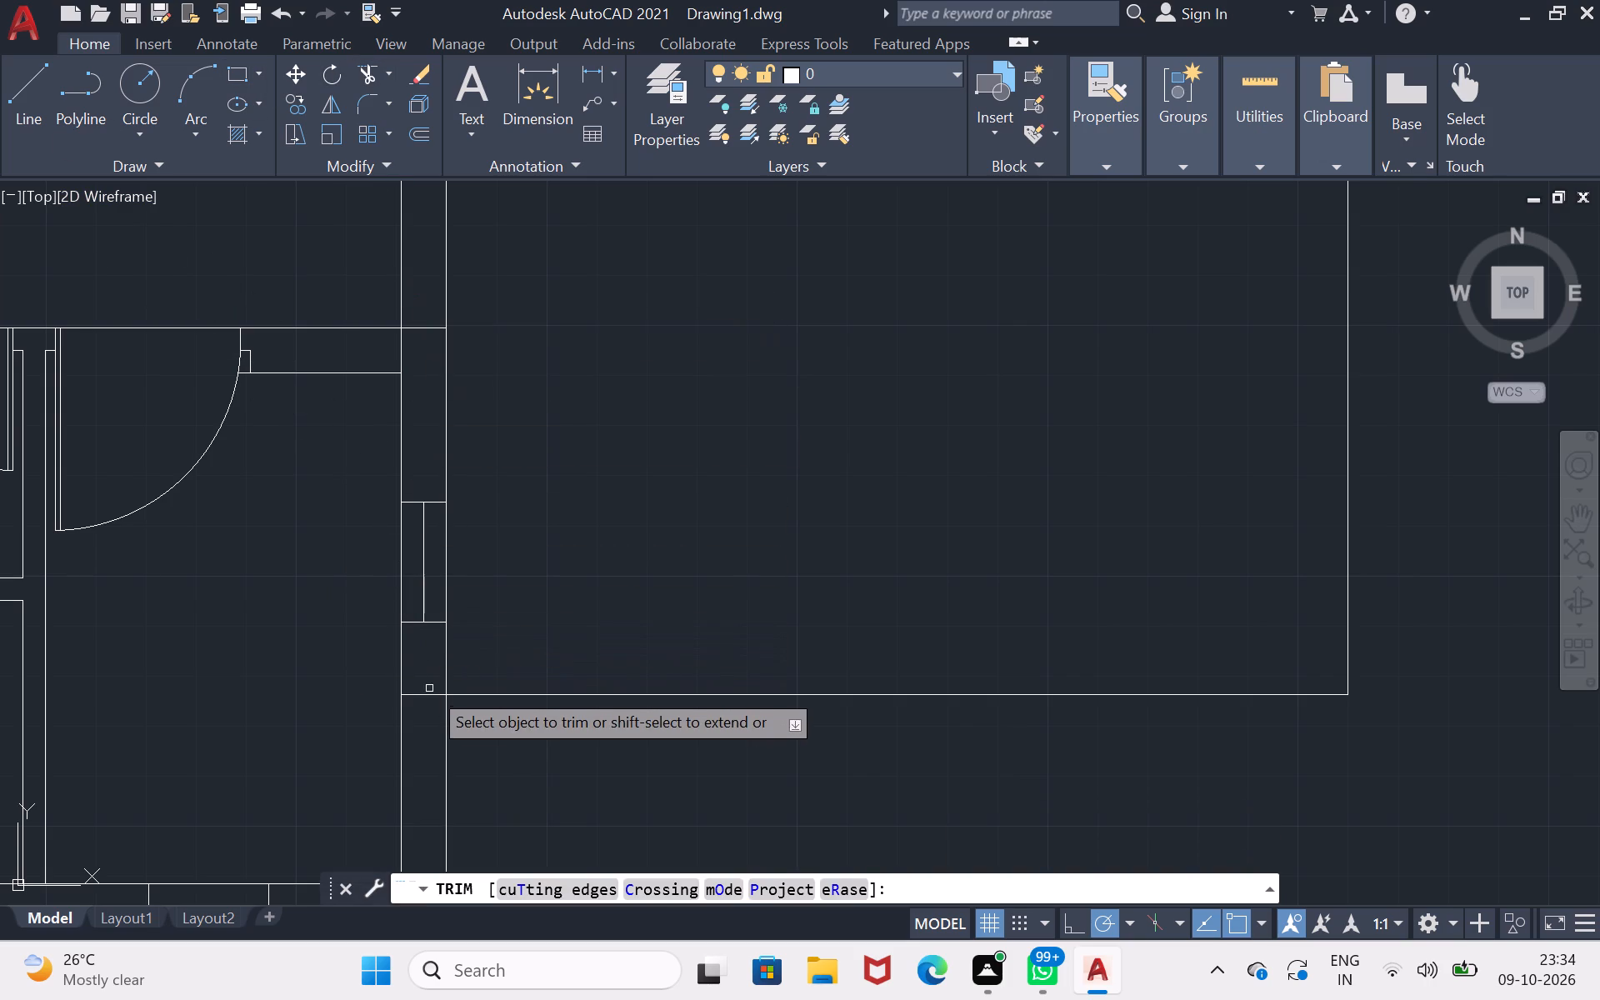
pyautogui.click(432, 697)
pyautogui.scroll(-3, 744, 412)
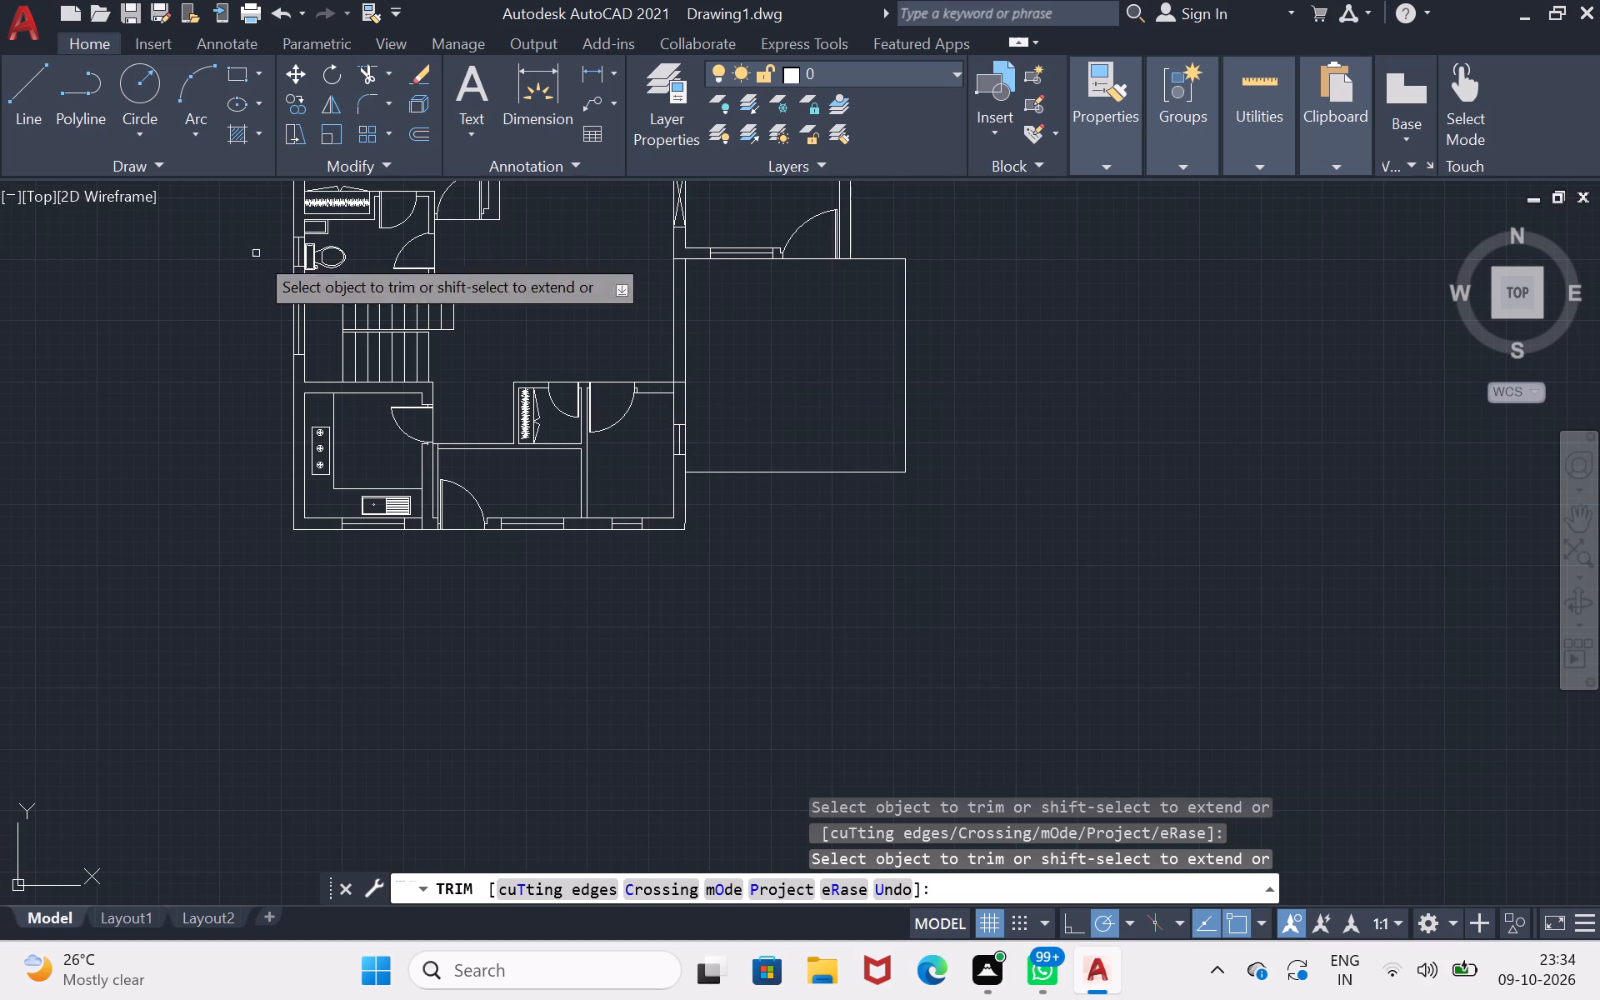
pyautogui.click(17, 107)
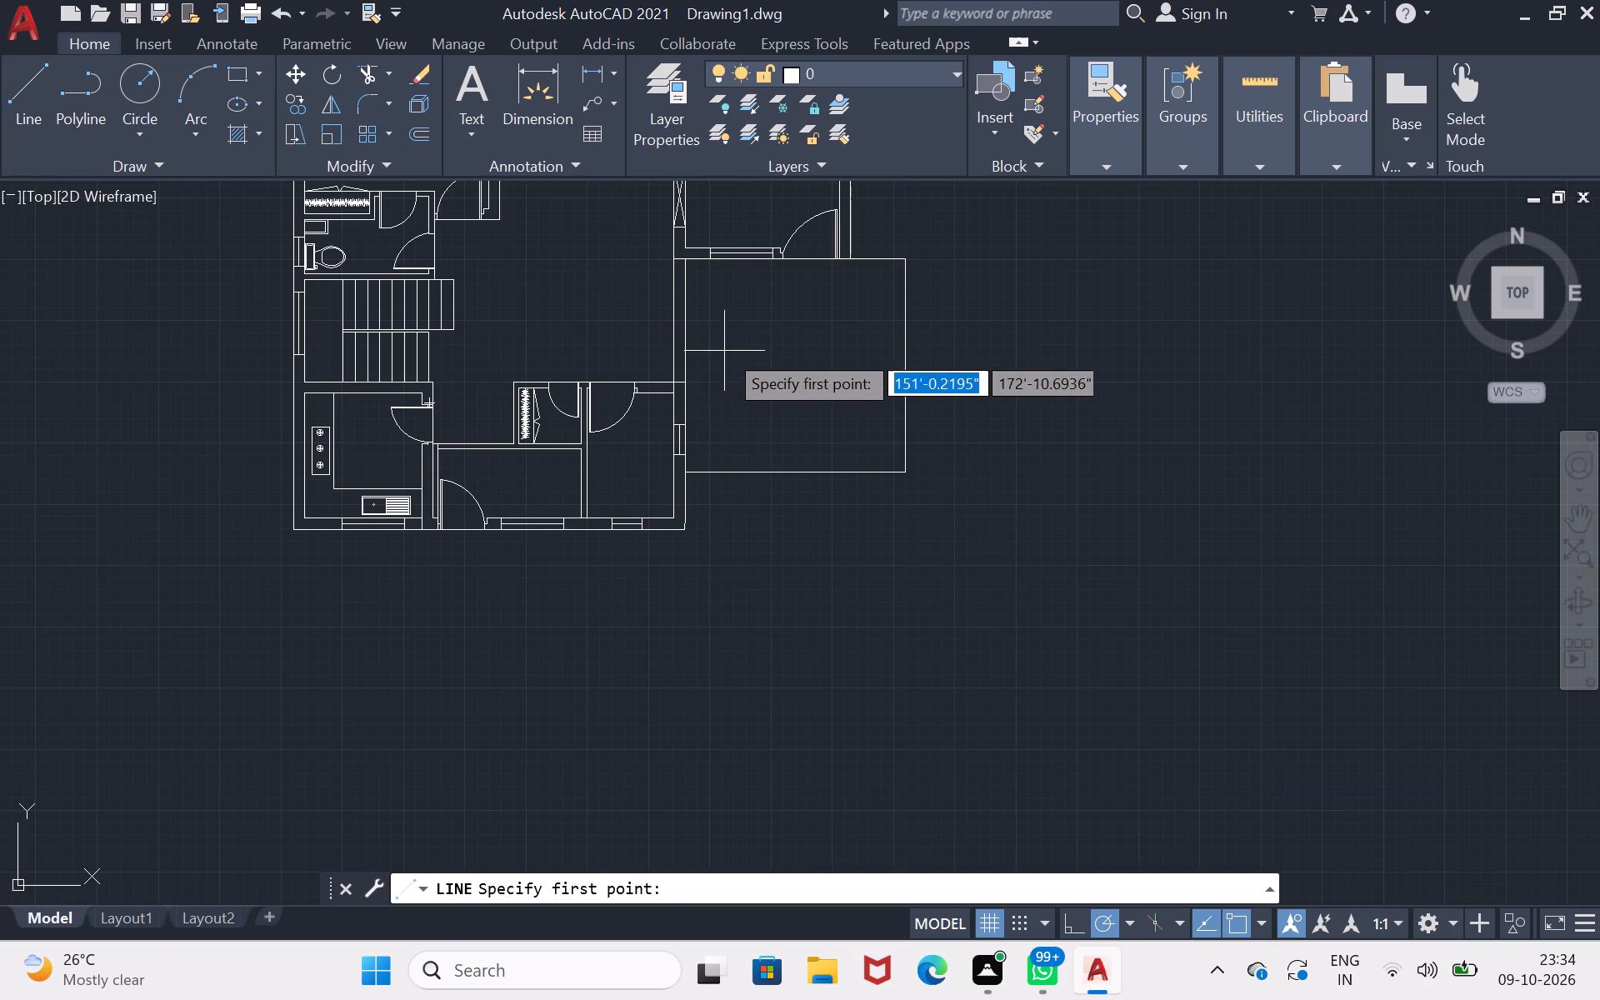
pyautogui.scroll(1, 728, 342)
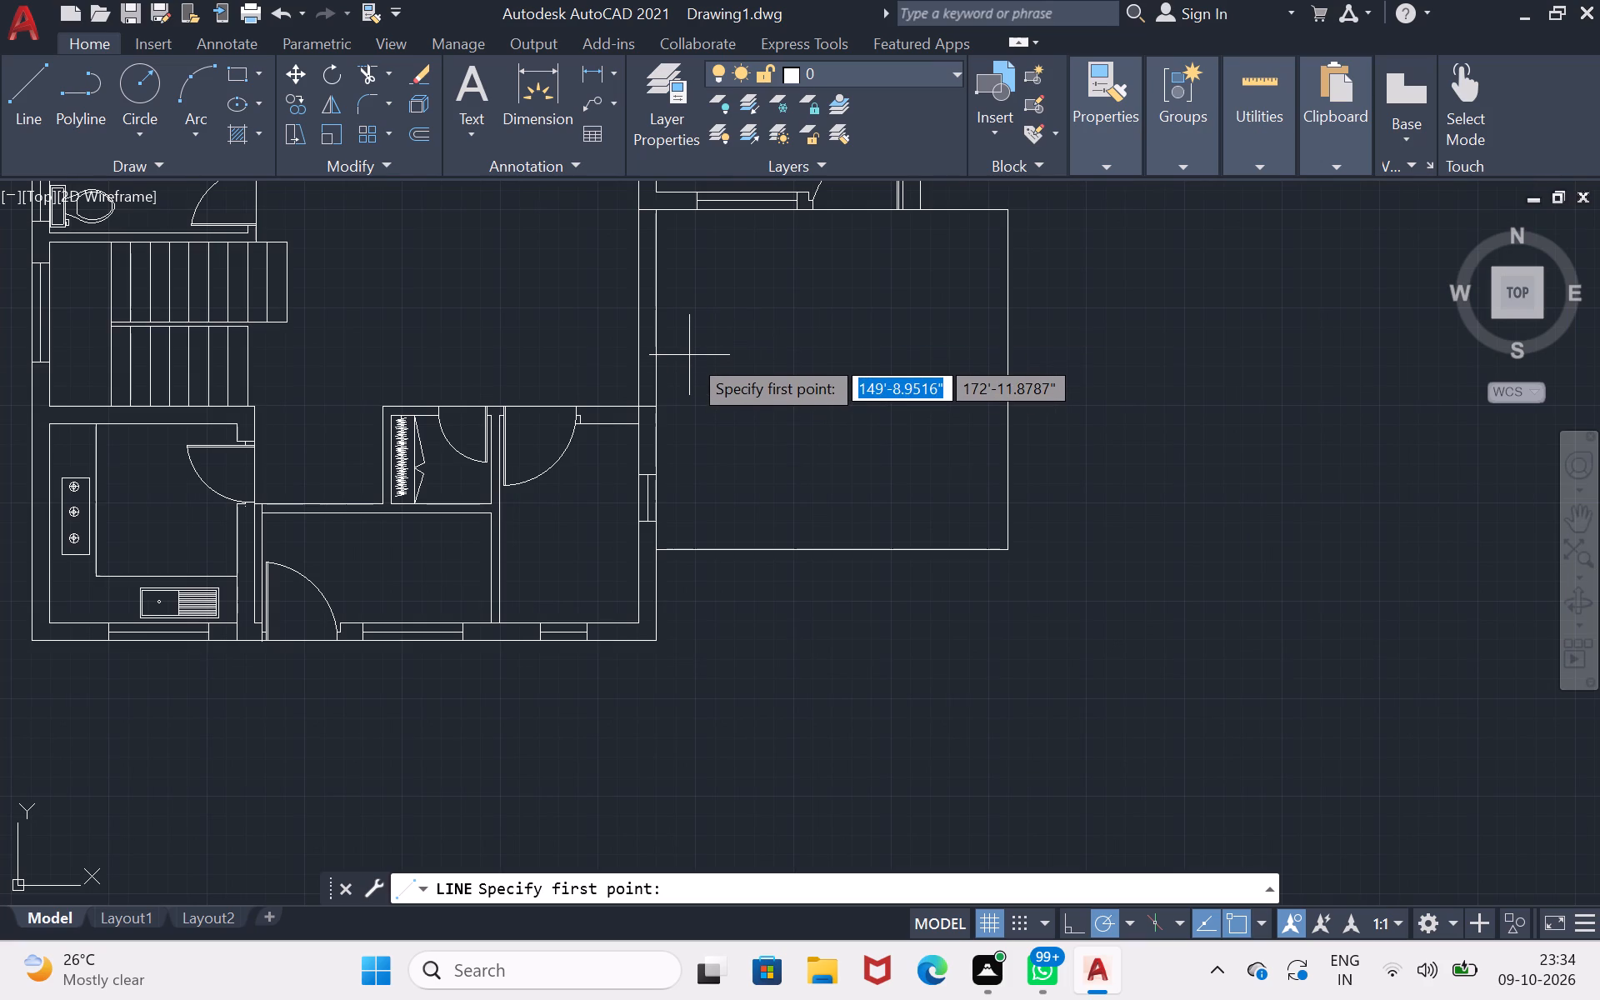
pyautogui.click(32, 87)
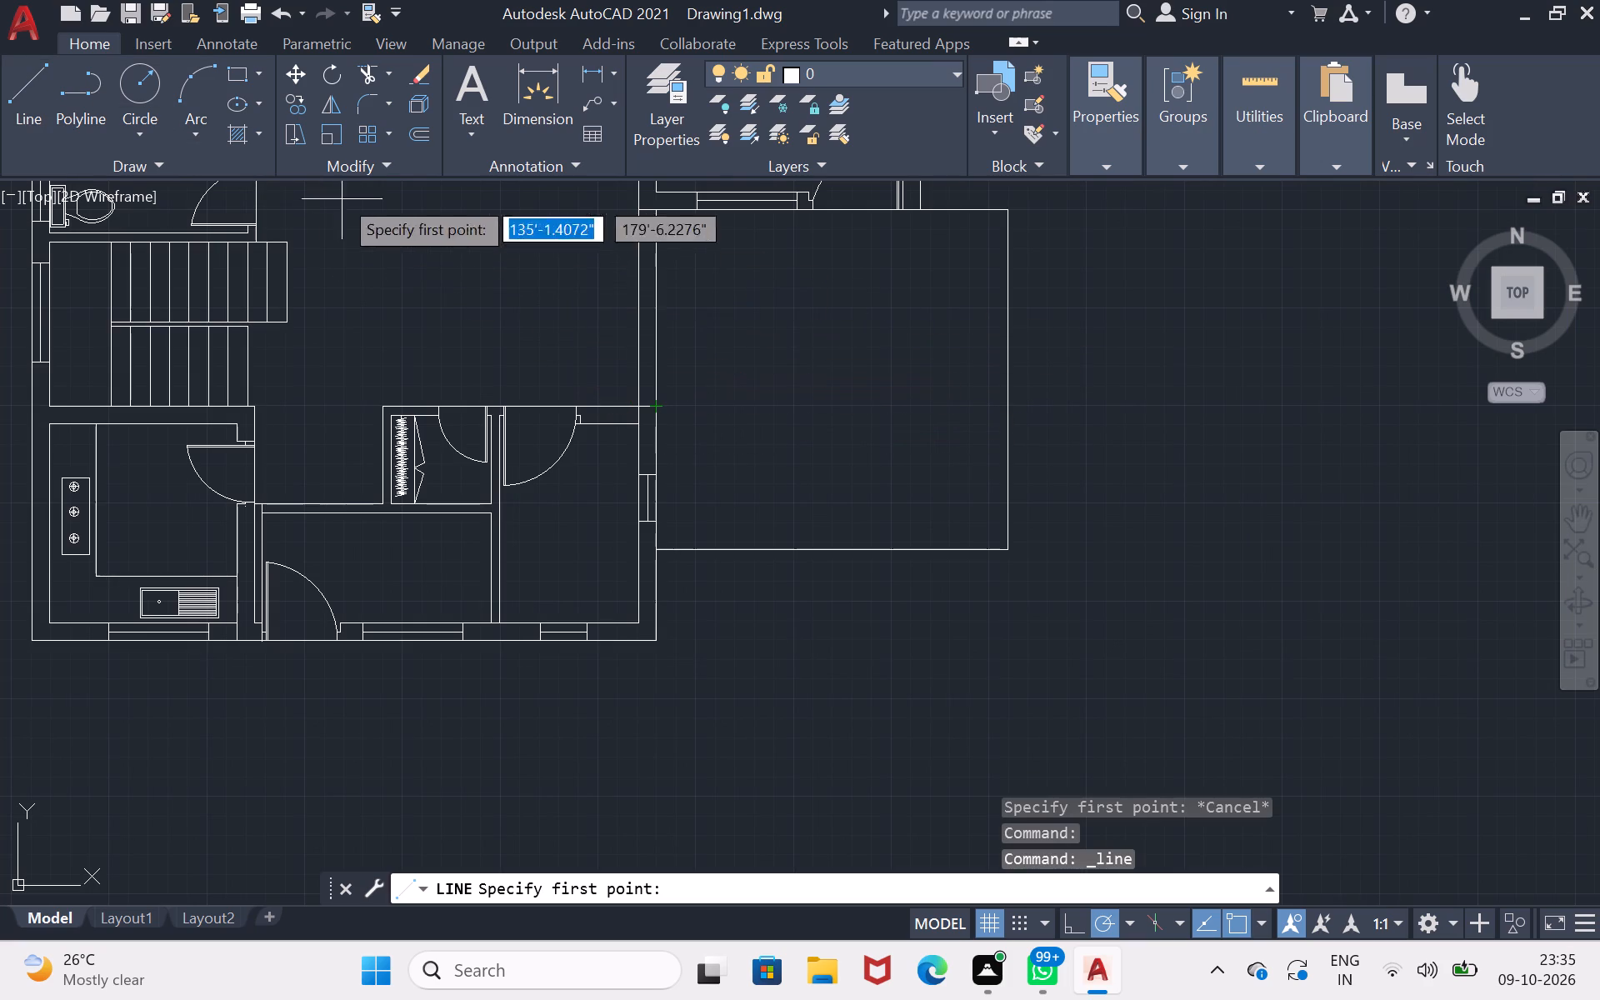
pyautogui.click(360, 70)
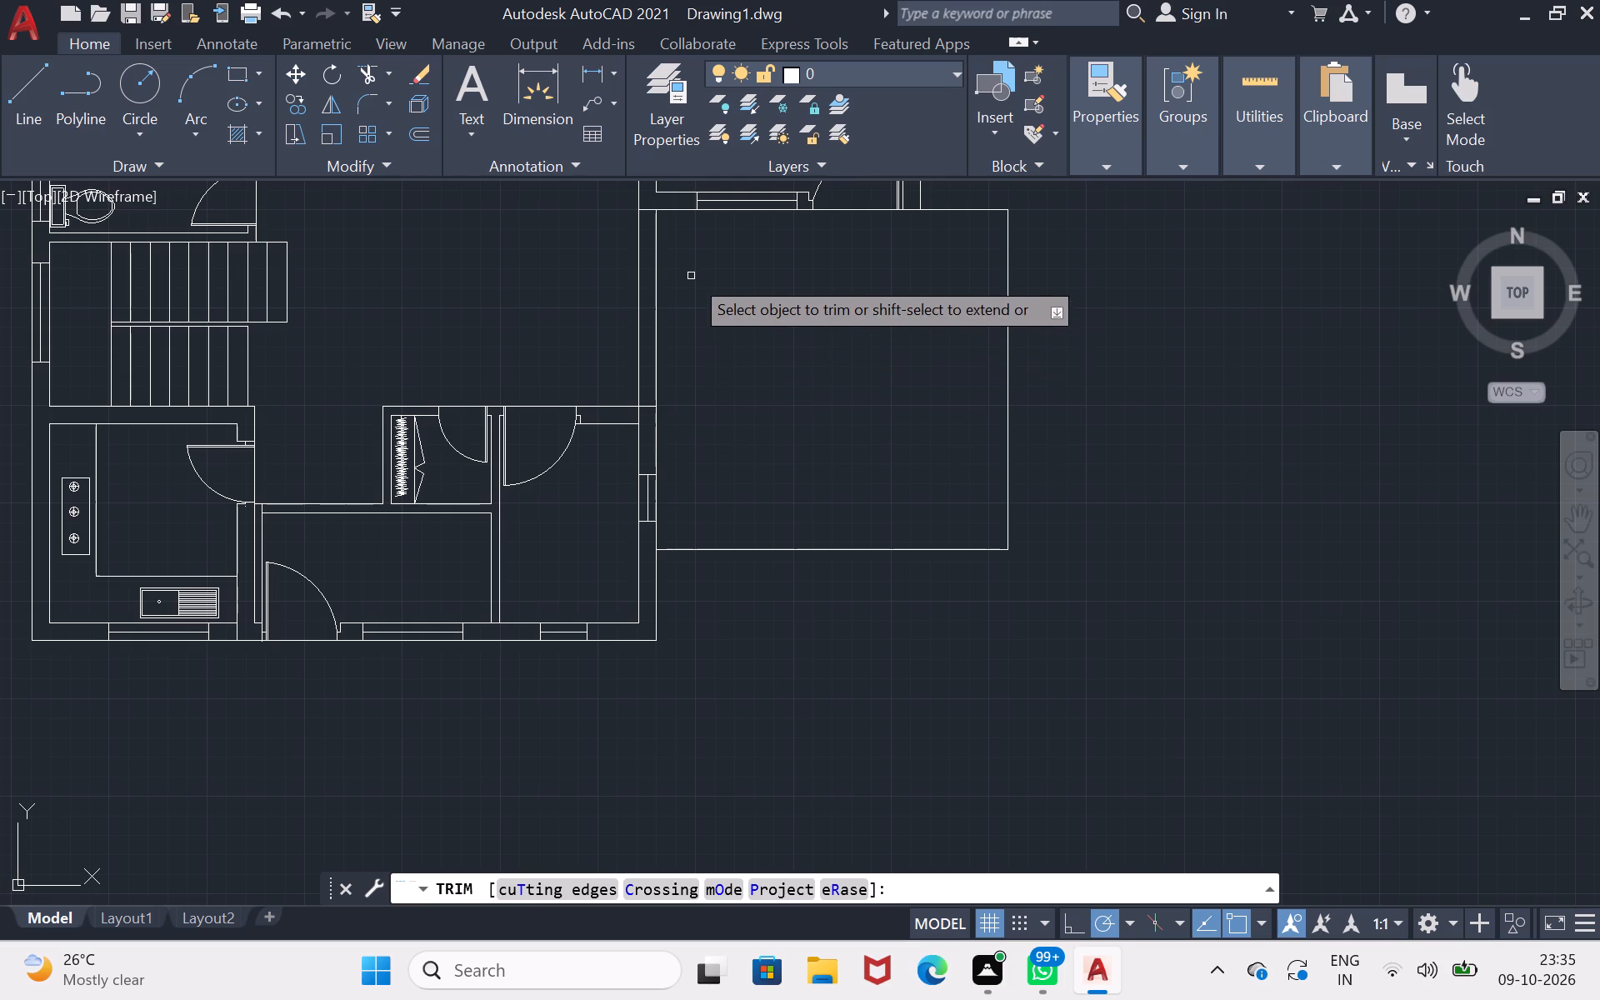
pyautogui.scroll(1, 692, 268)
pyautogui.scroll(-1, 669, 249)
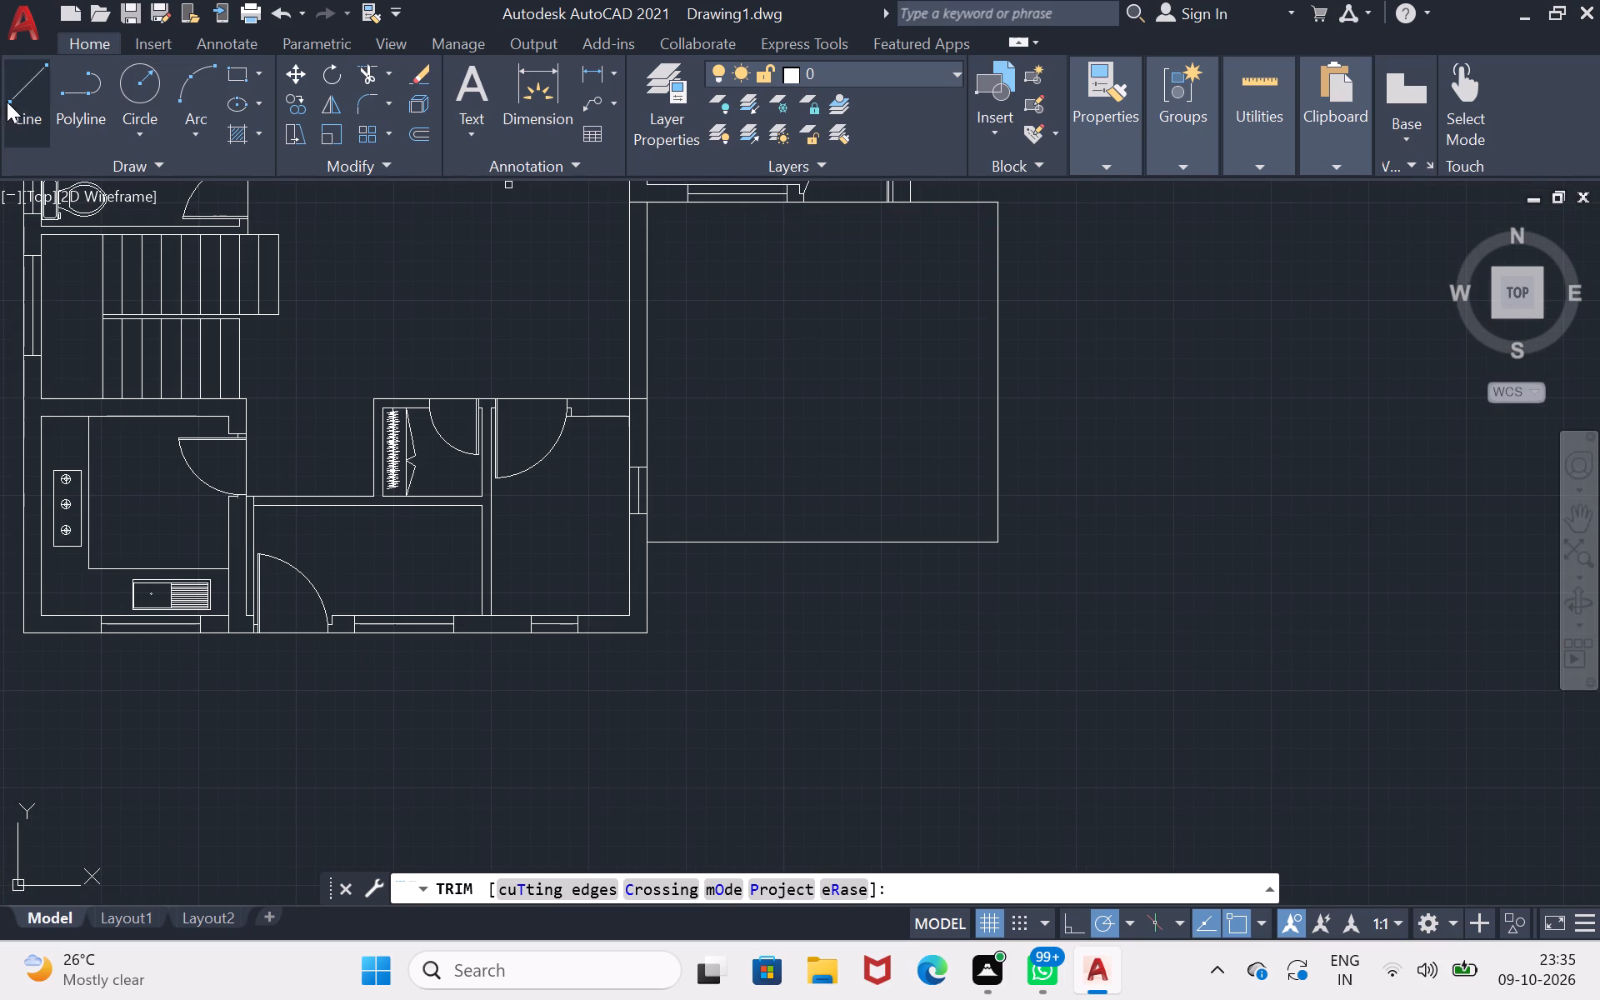
# Draw an L-shaped line in the outlined area from the house's outer right wall, about 3' across and about 8'8" up to its top edge.
pyautogui.click(26, 96)
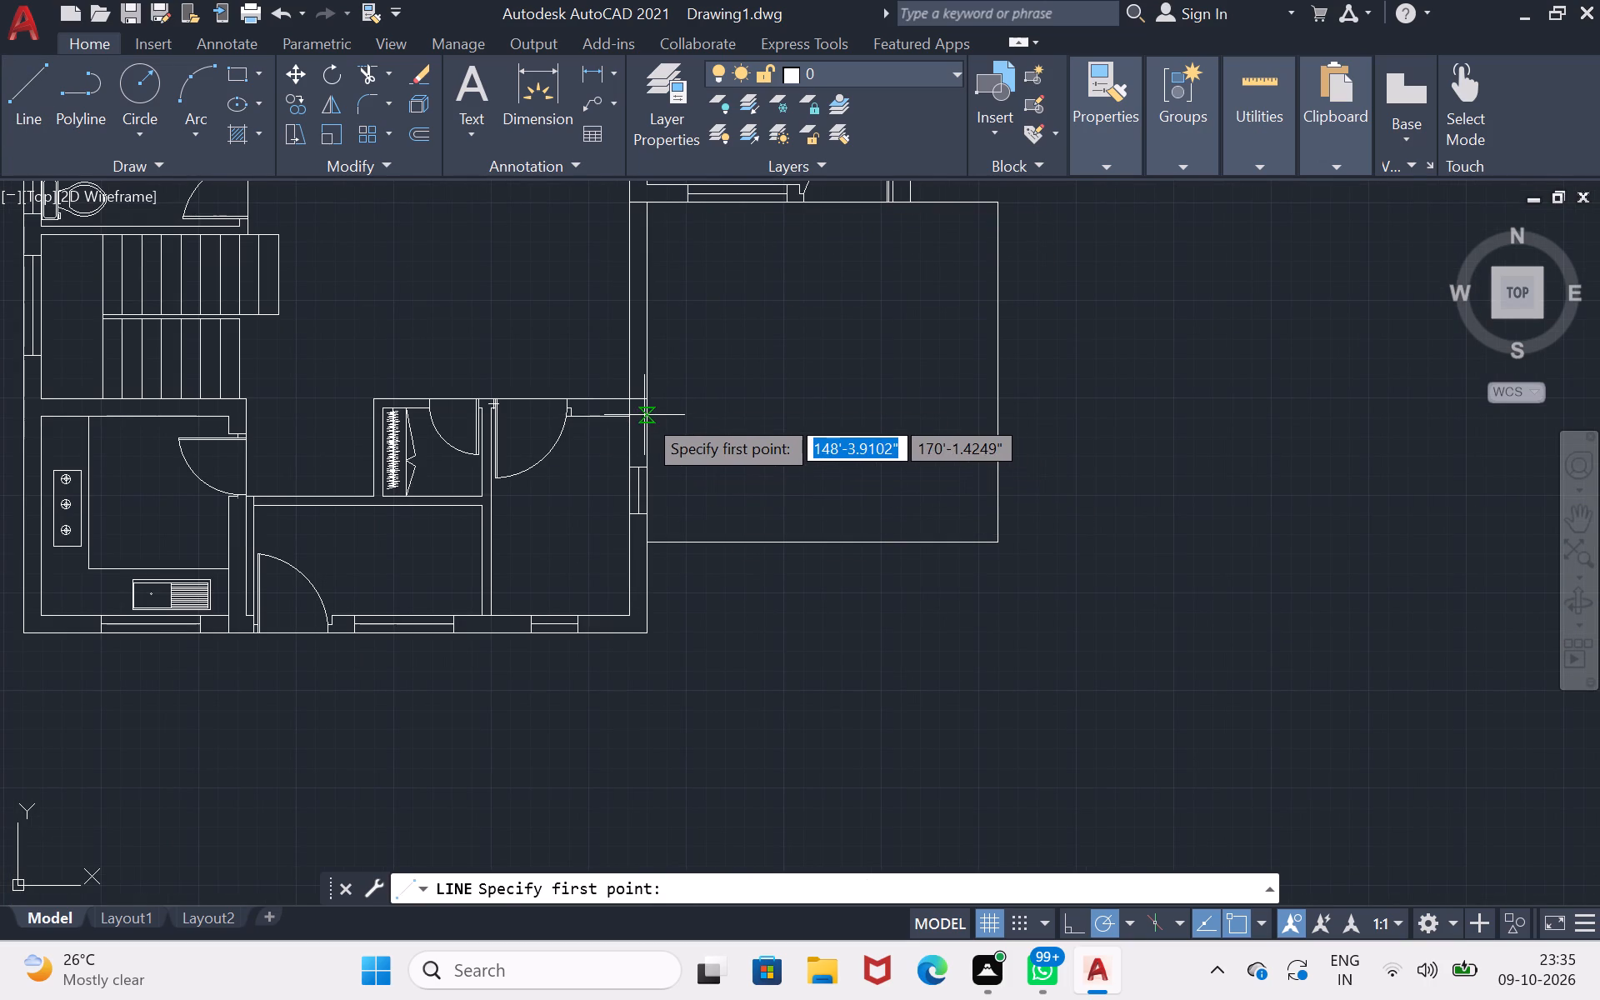
pyautogui.scroll(2, 644, 413)
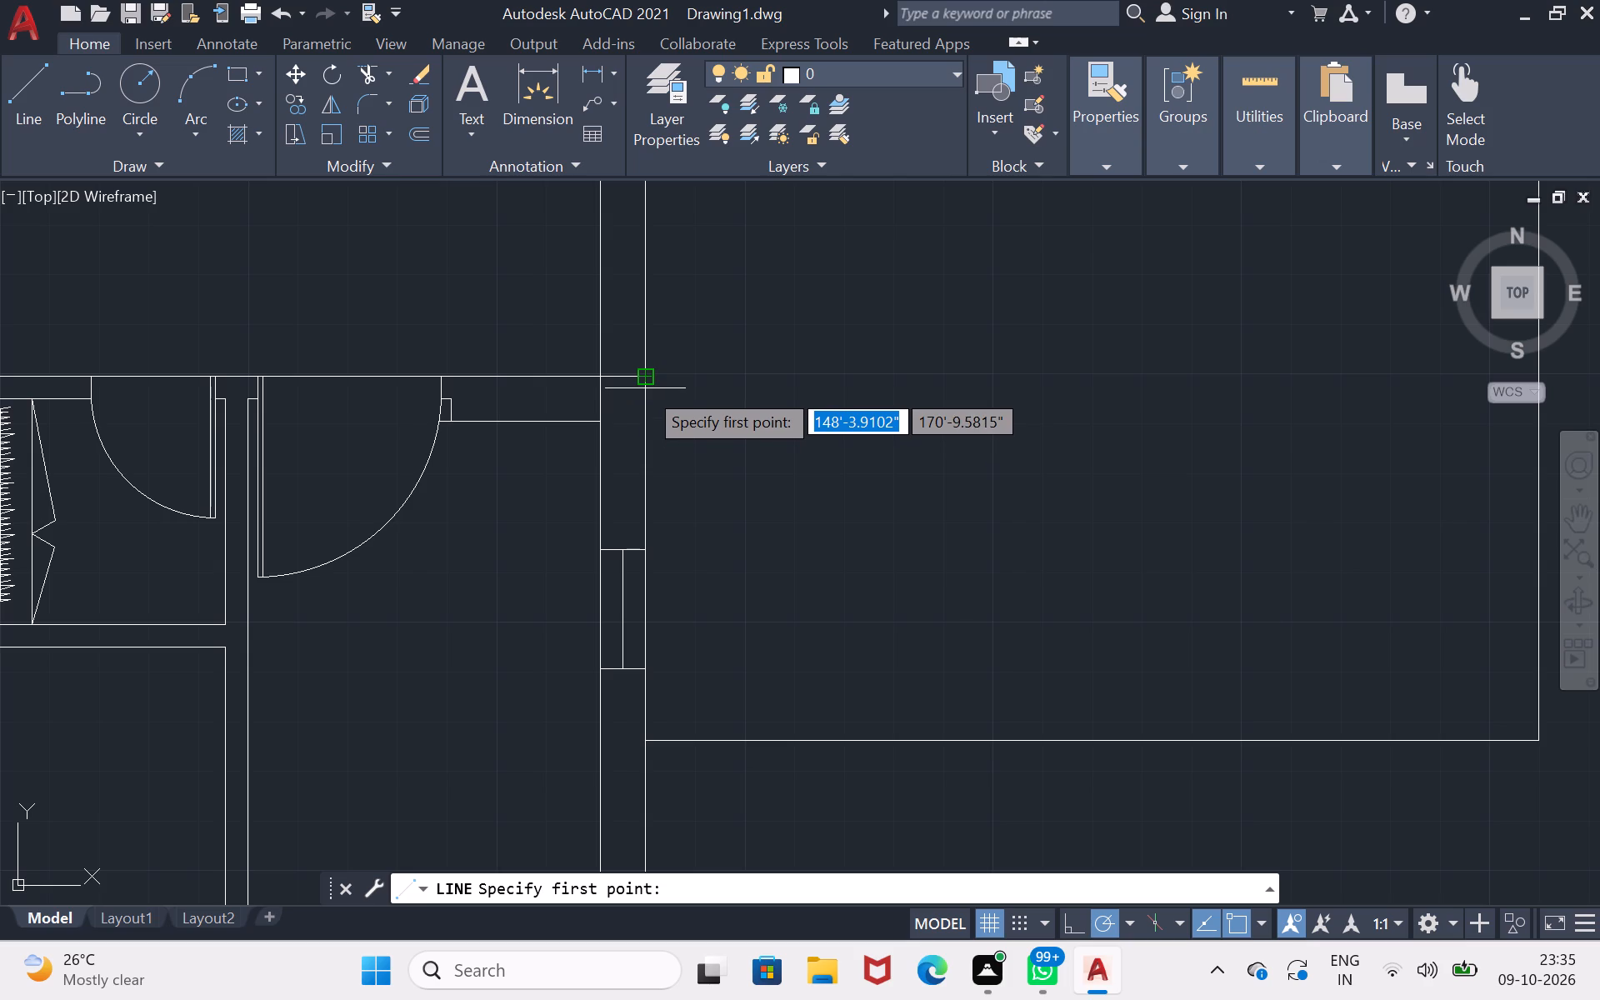
pyautogui.click(645, 394)
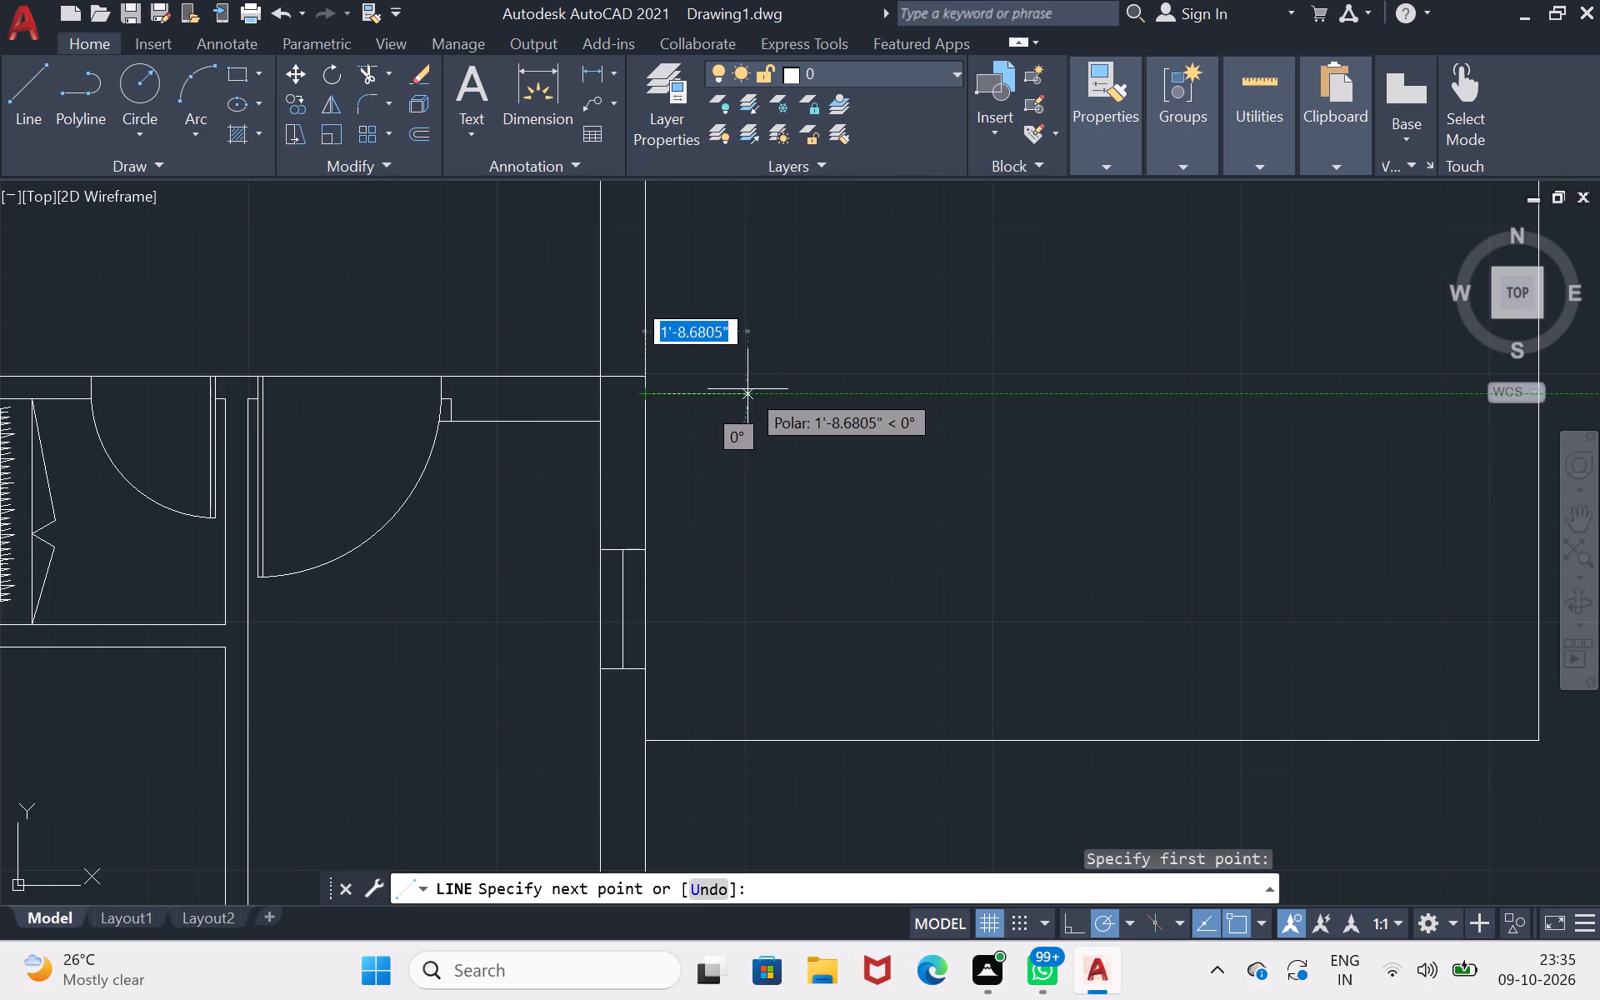
pyautogui.scroll(-2, 747, 389)
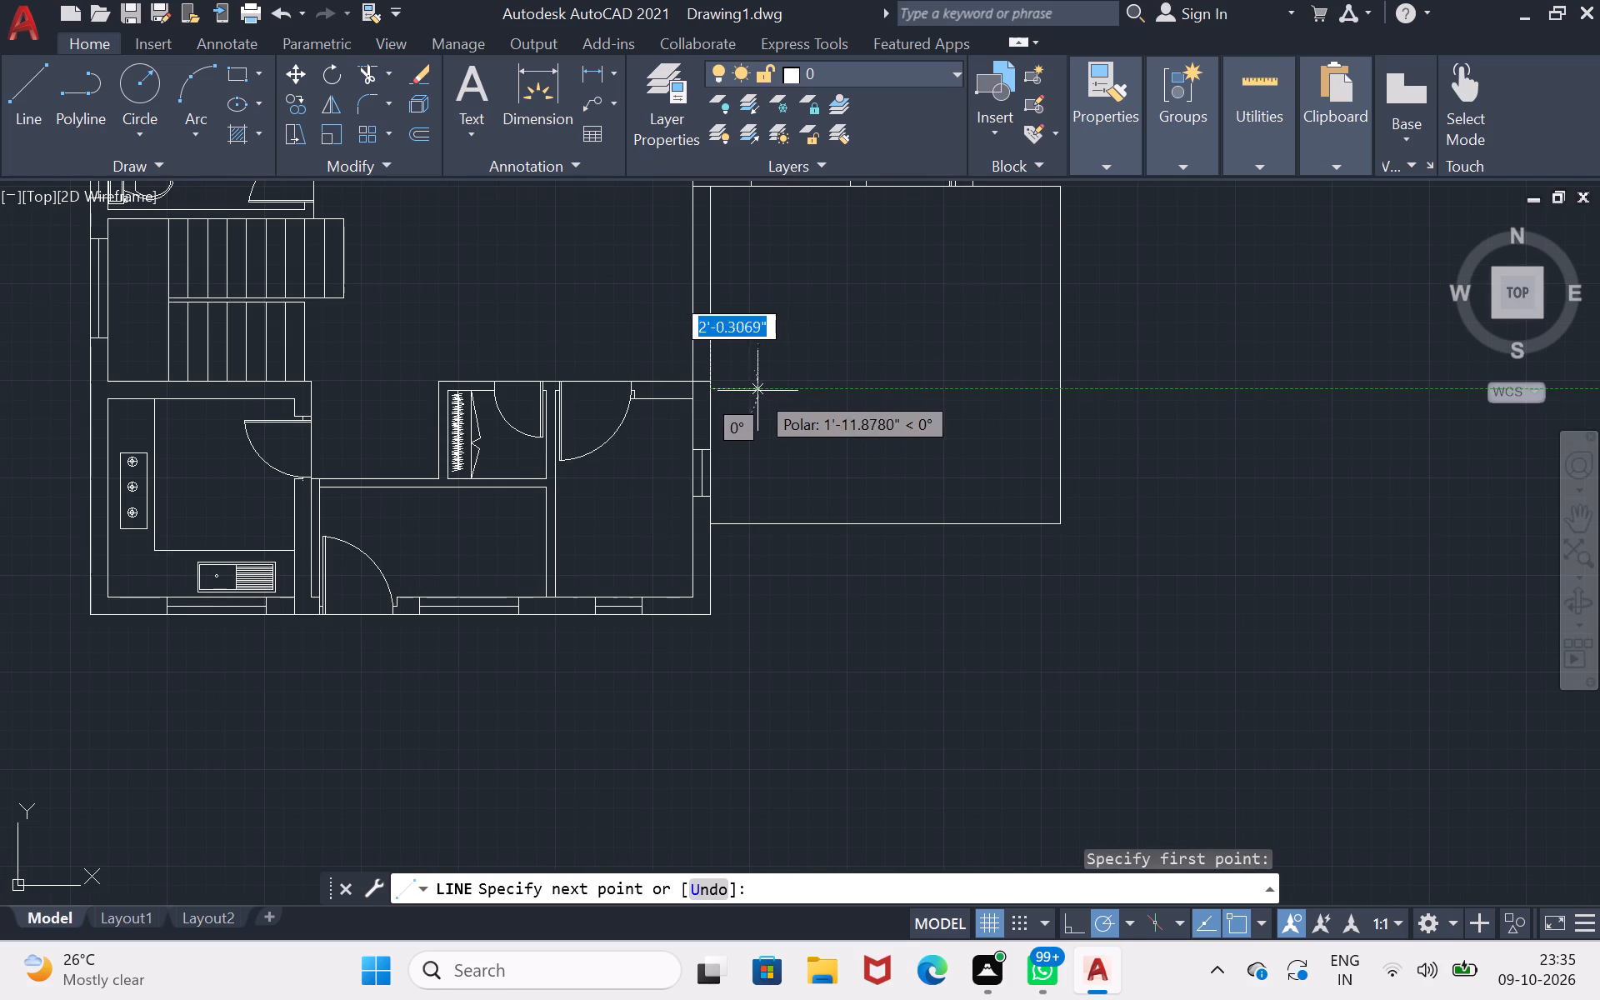
pyautogui.click(779, 387)
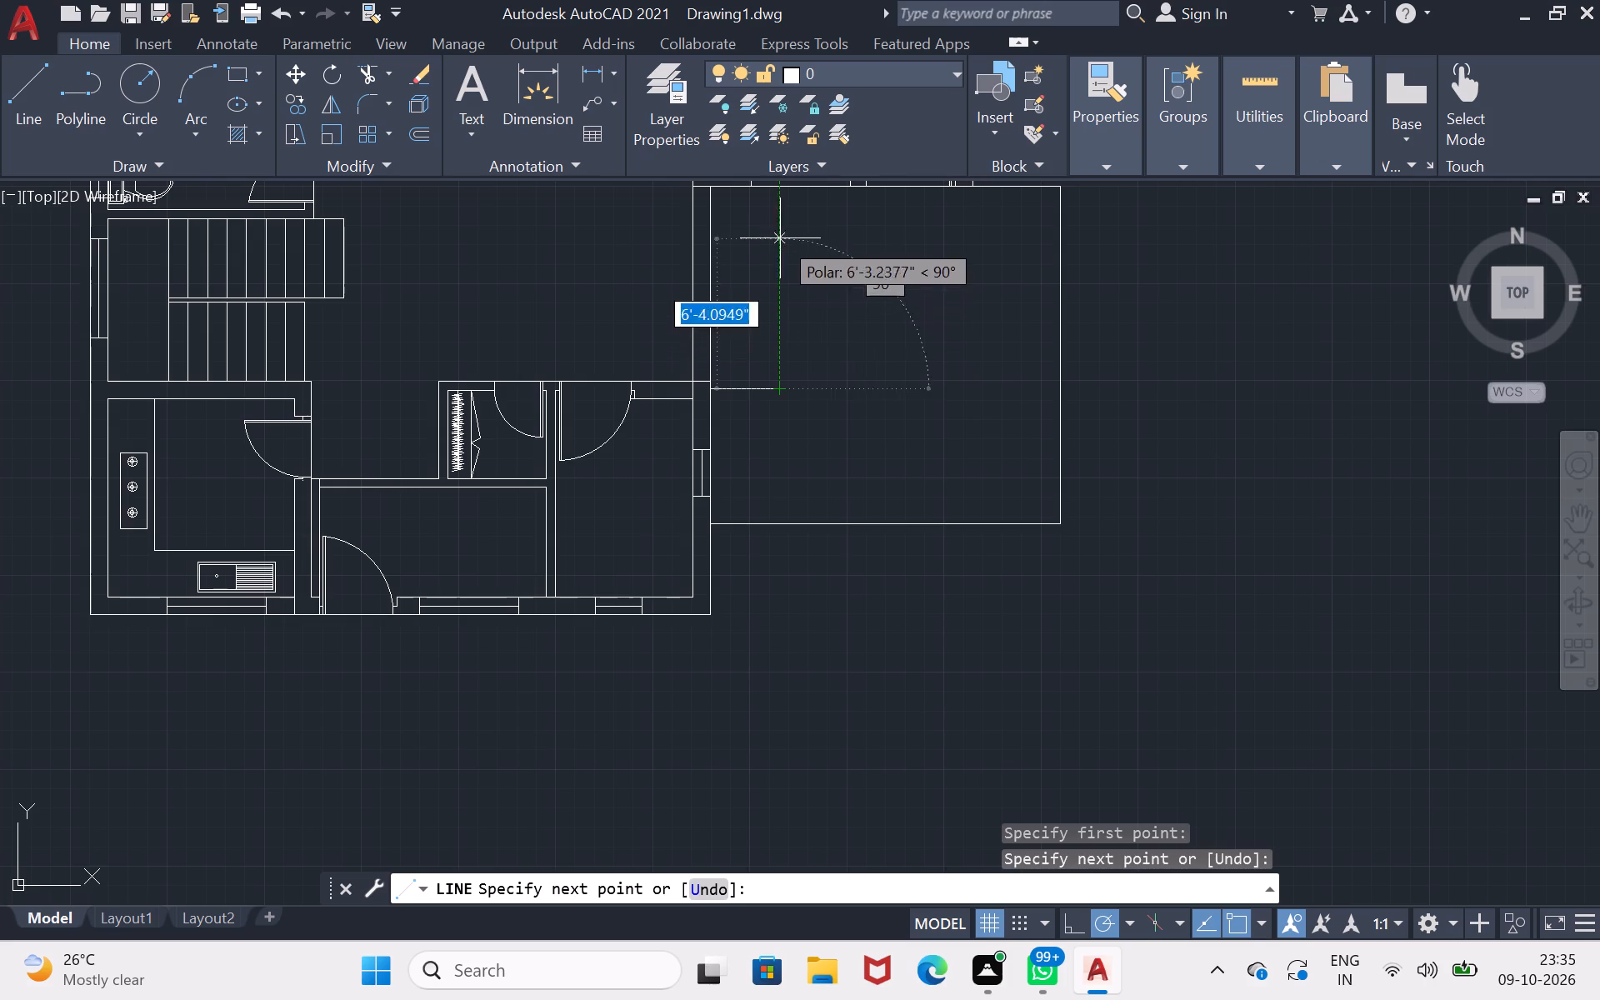
pyautogui.click(779, 184)
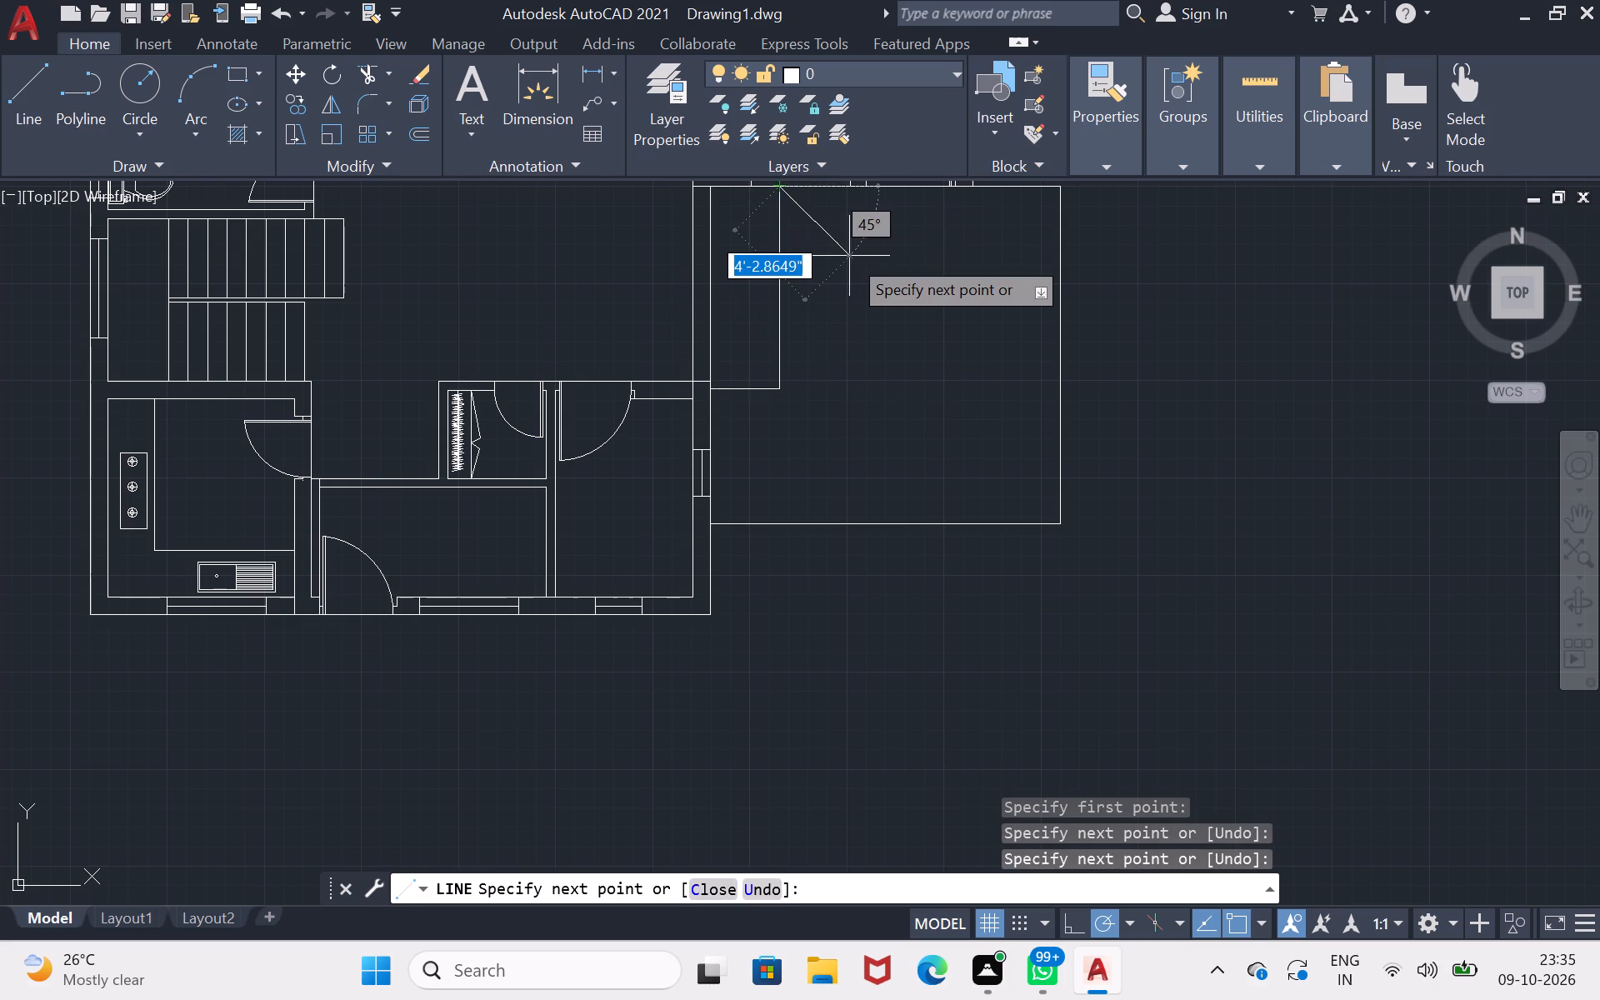
# Draw the parallel line 9" to the right of the L's vertical line, running down about 8" past the L's corner.
pyautogui.scroll(-1, 849, 256)
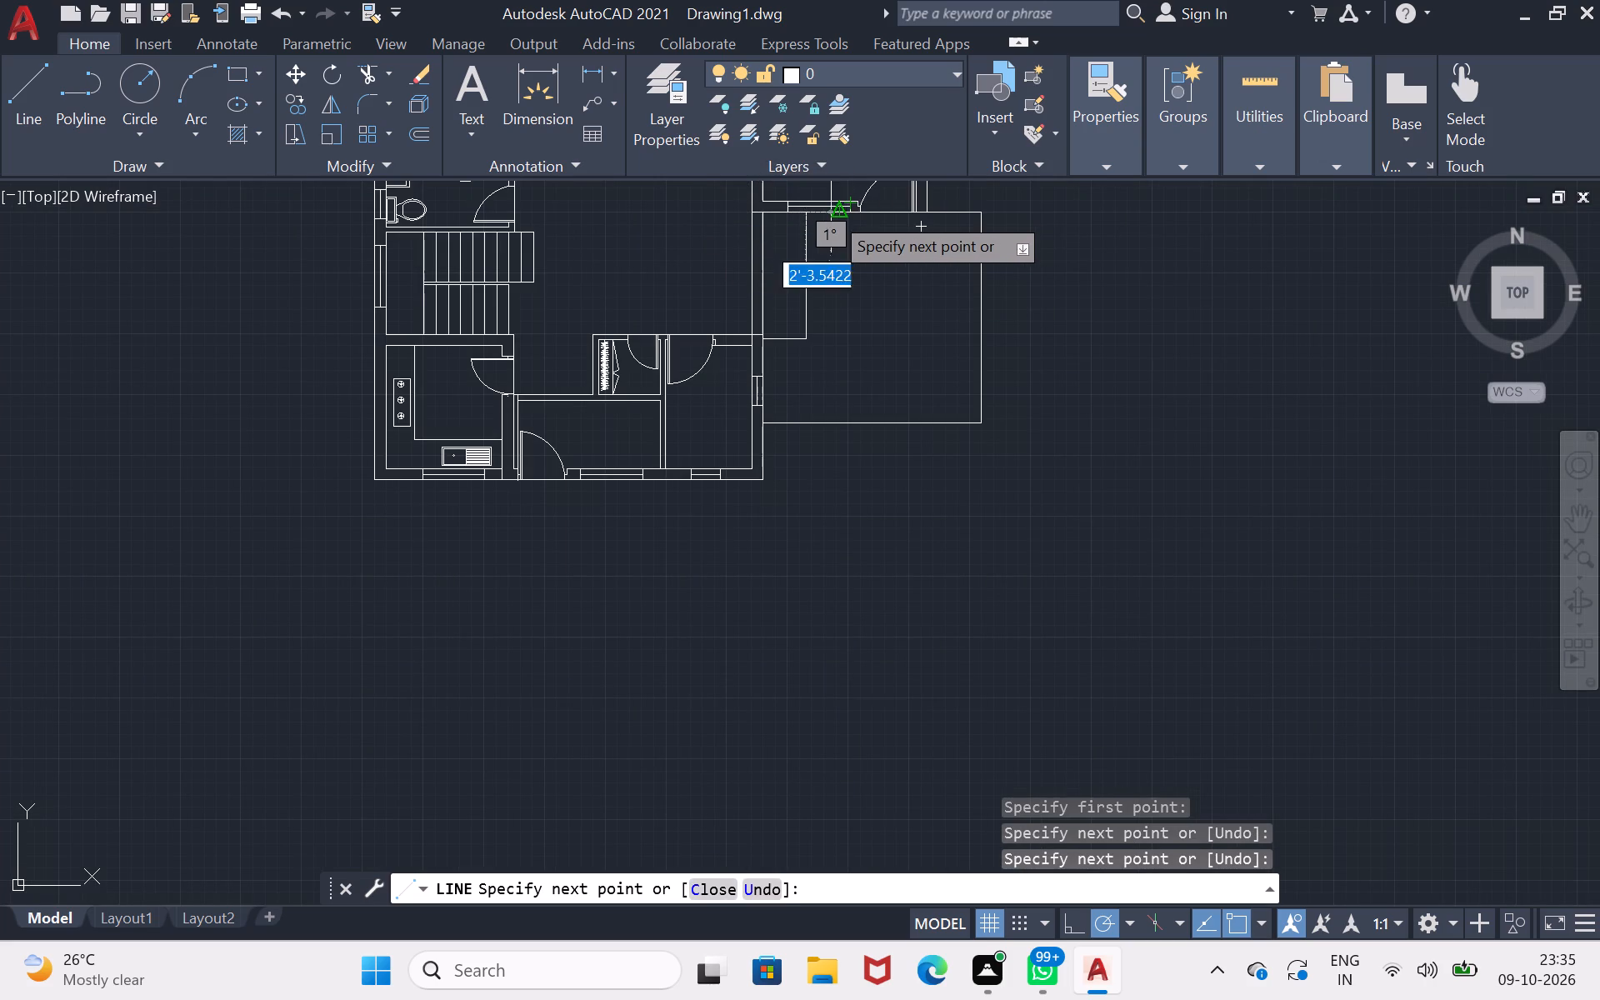
pyautogui.scroll(1, 827, 212)
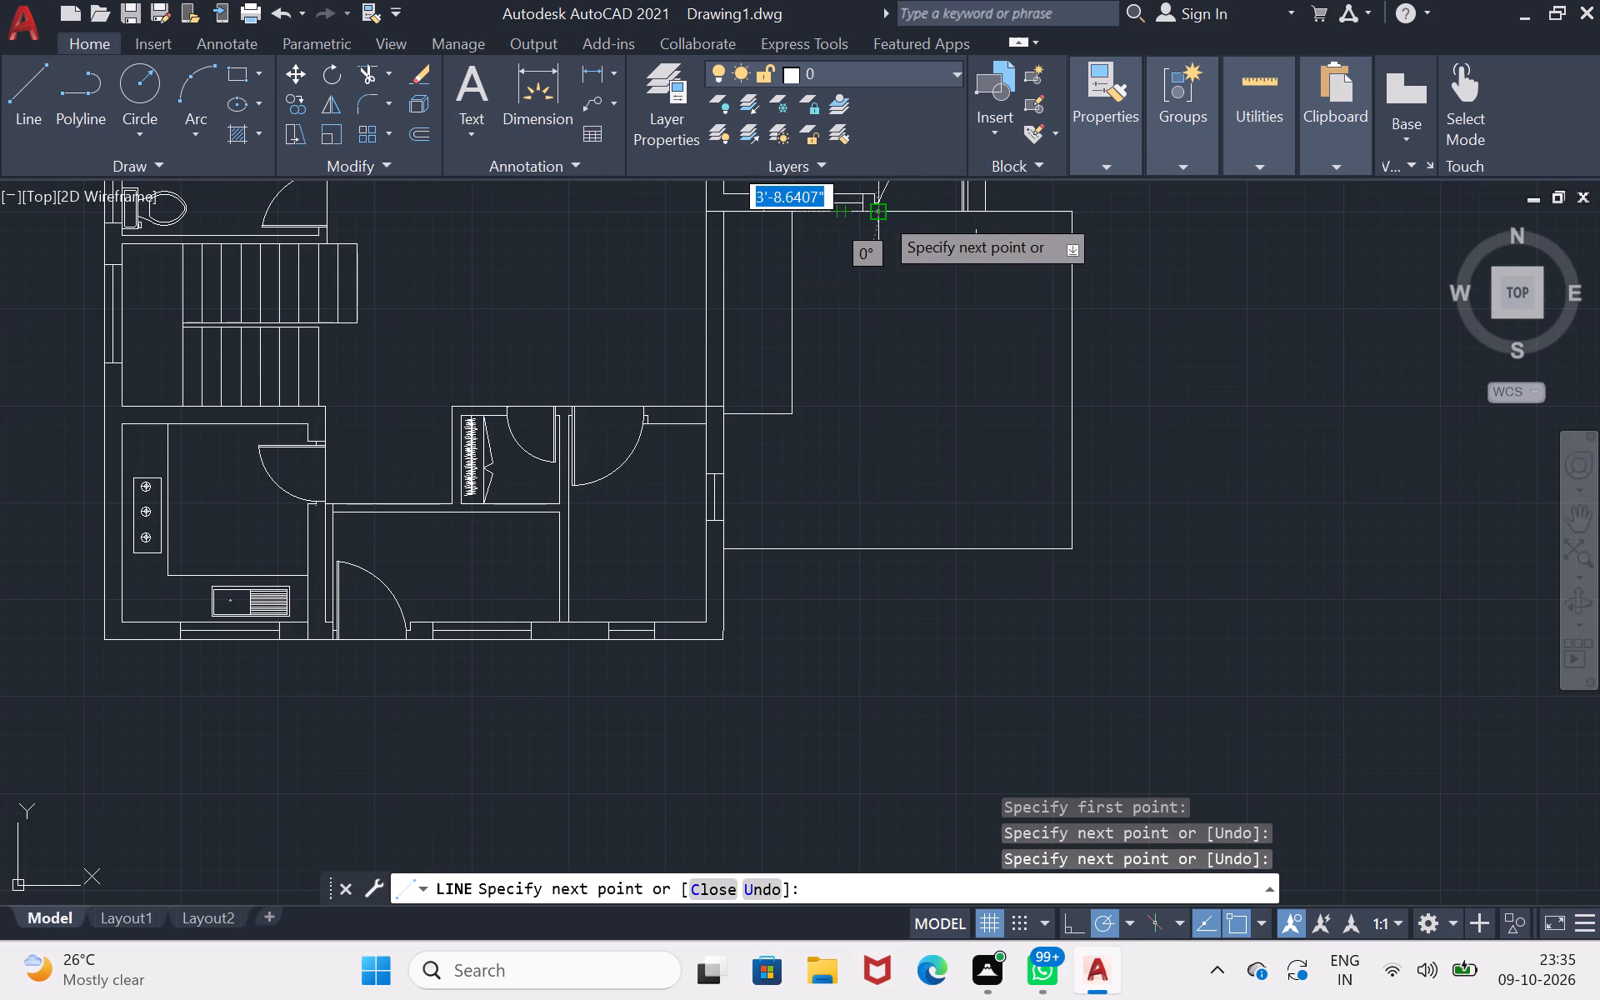
pyautogui.write('9"')
pyautogui.press('Return')
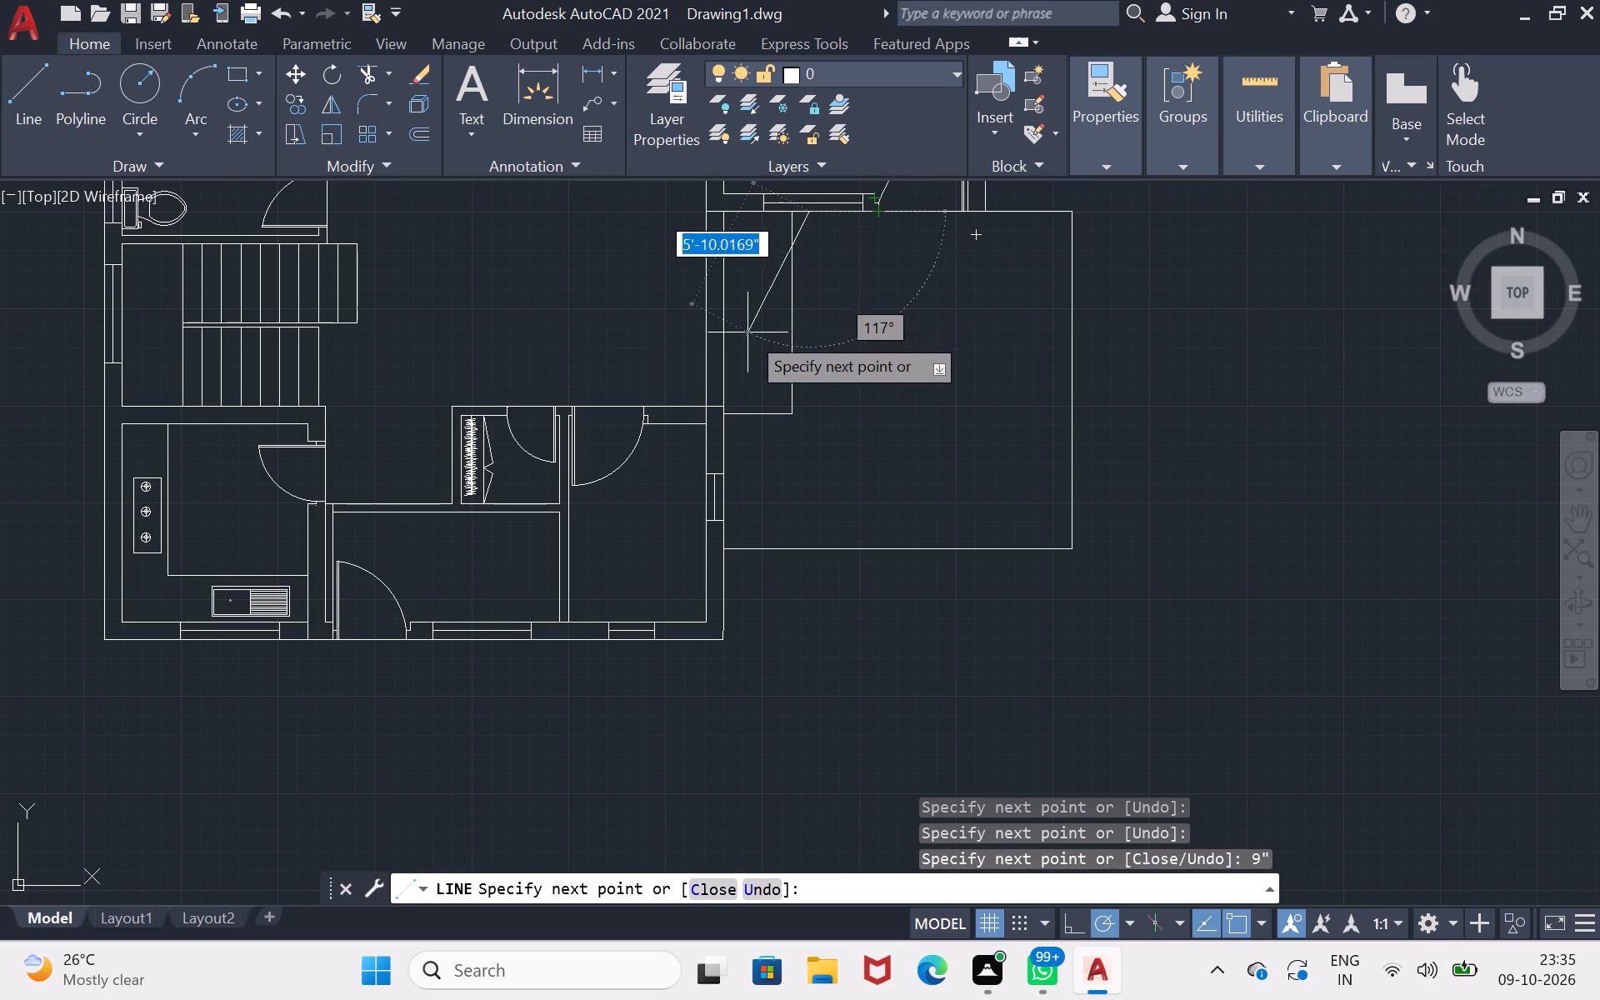
pyautogui.click(814, 414)
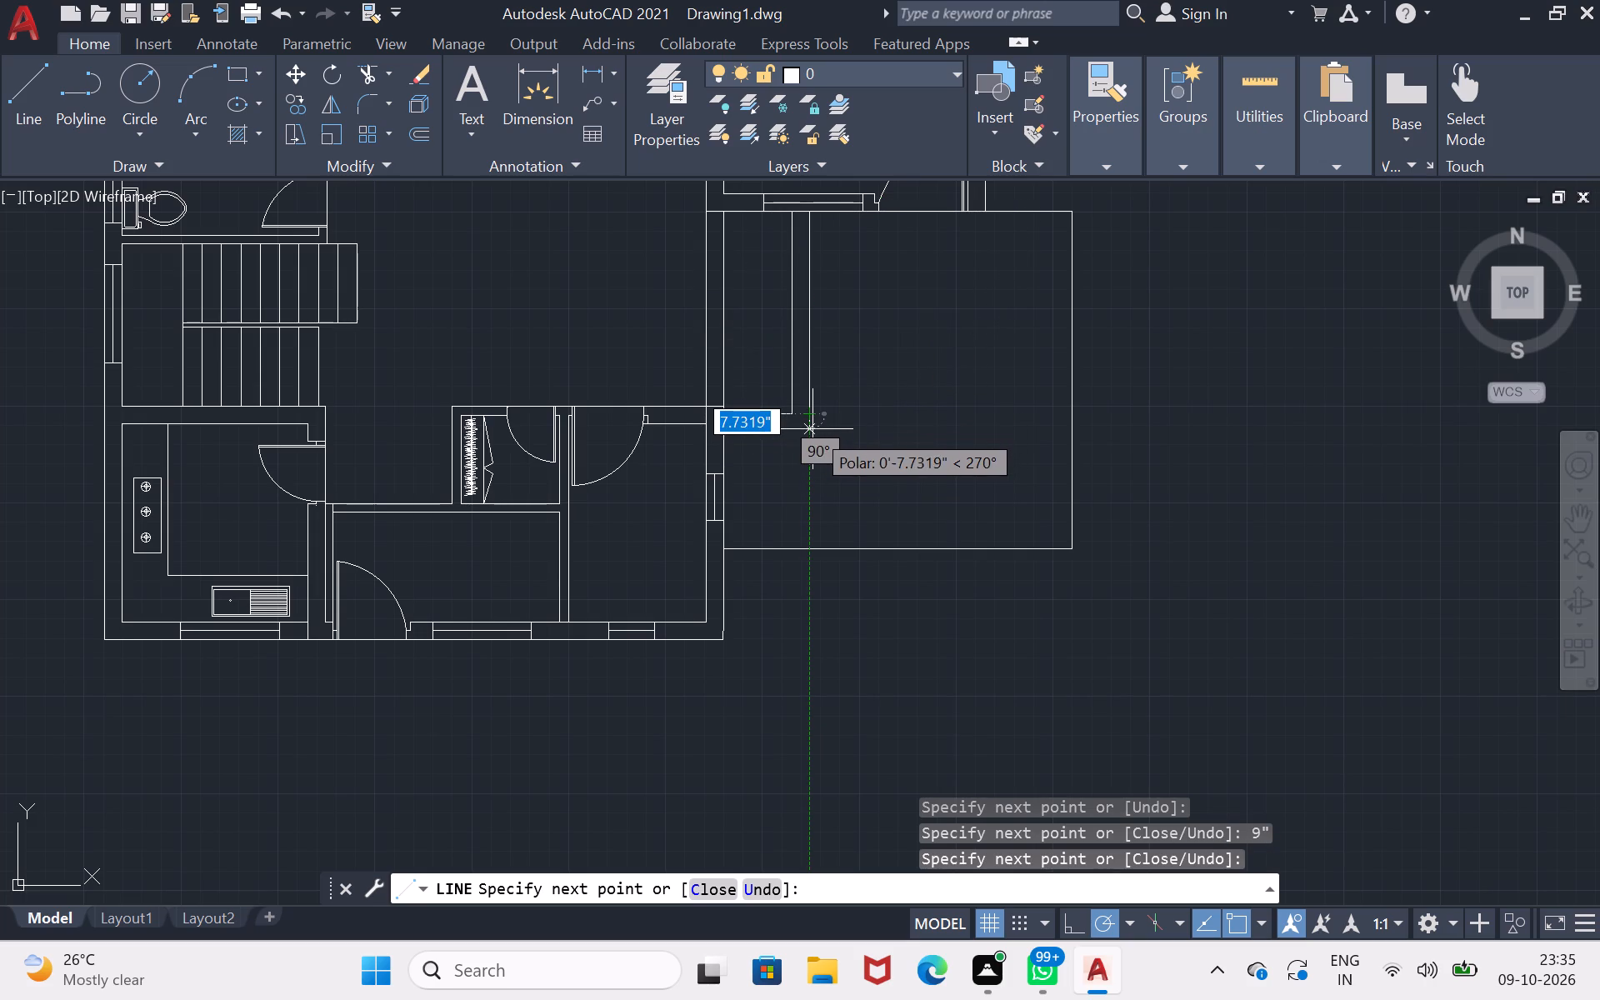
pyautogui.click(812, 429)
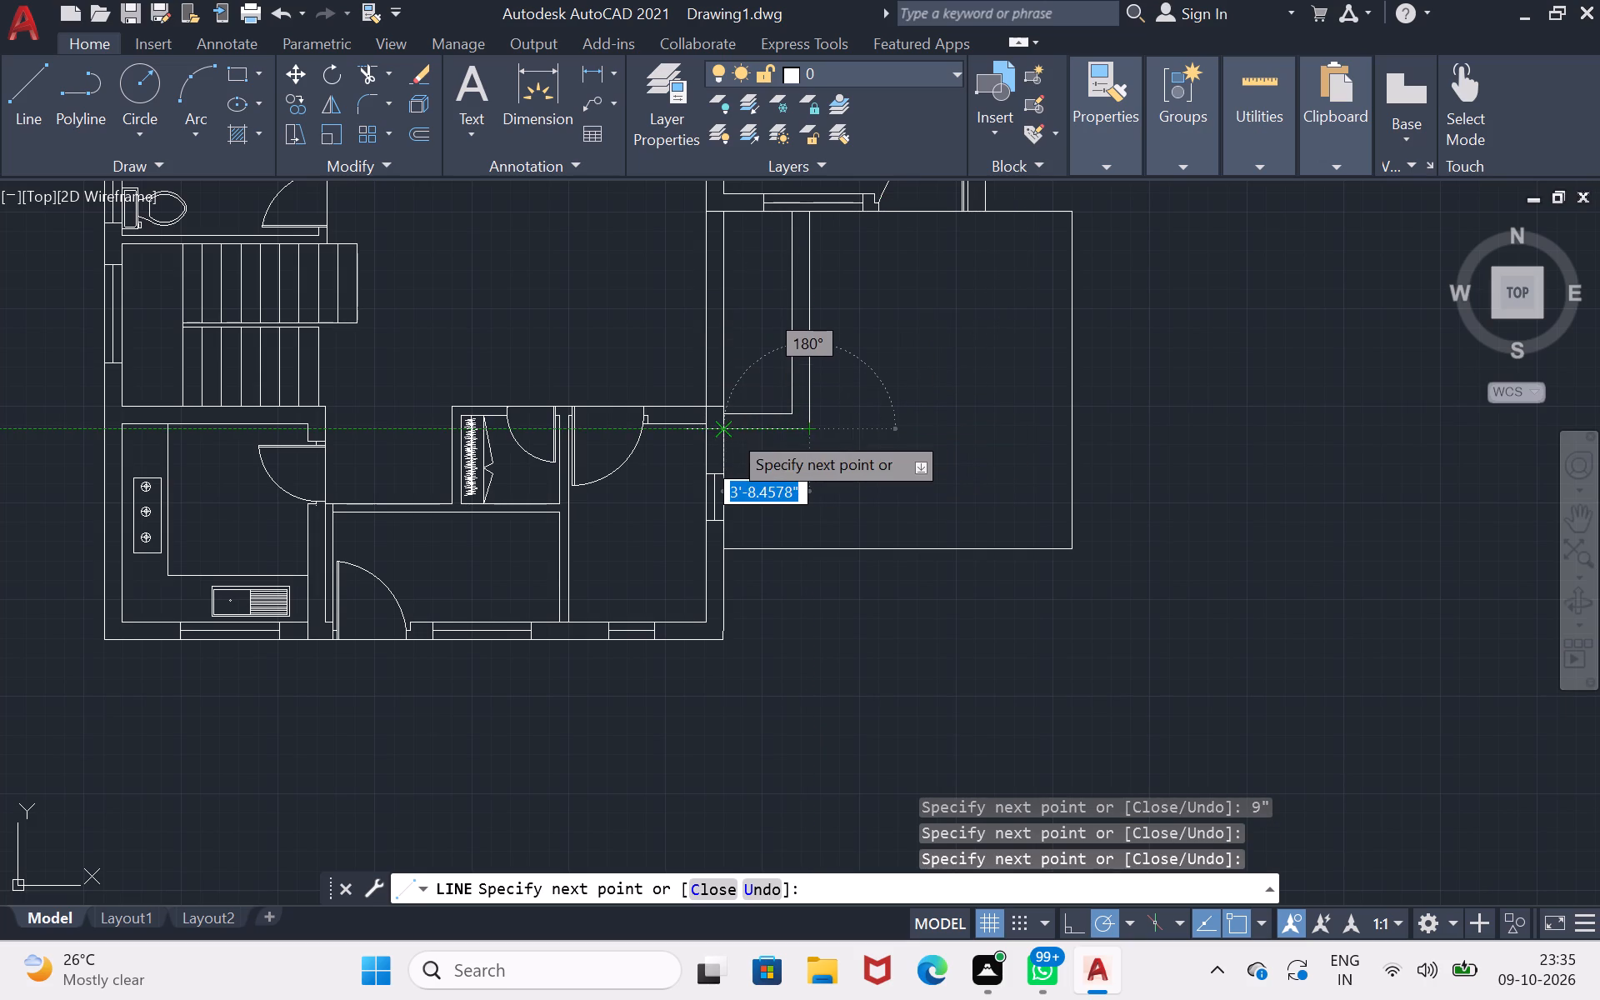
pyautogui.press('Escape')
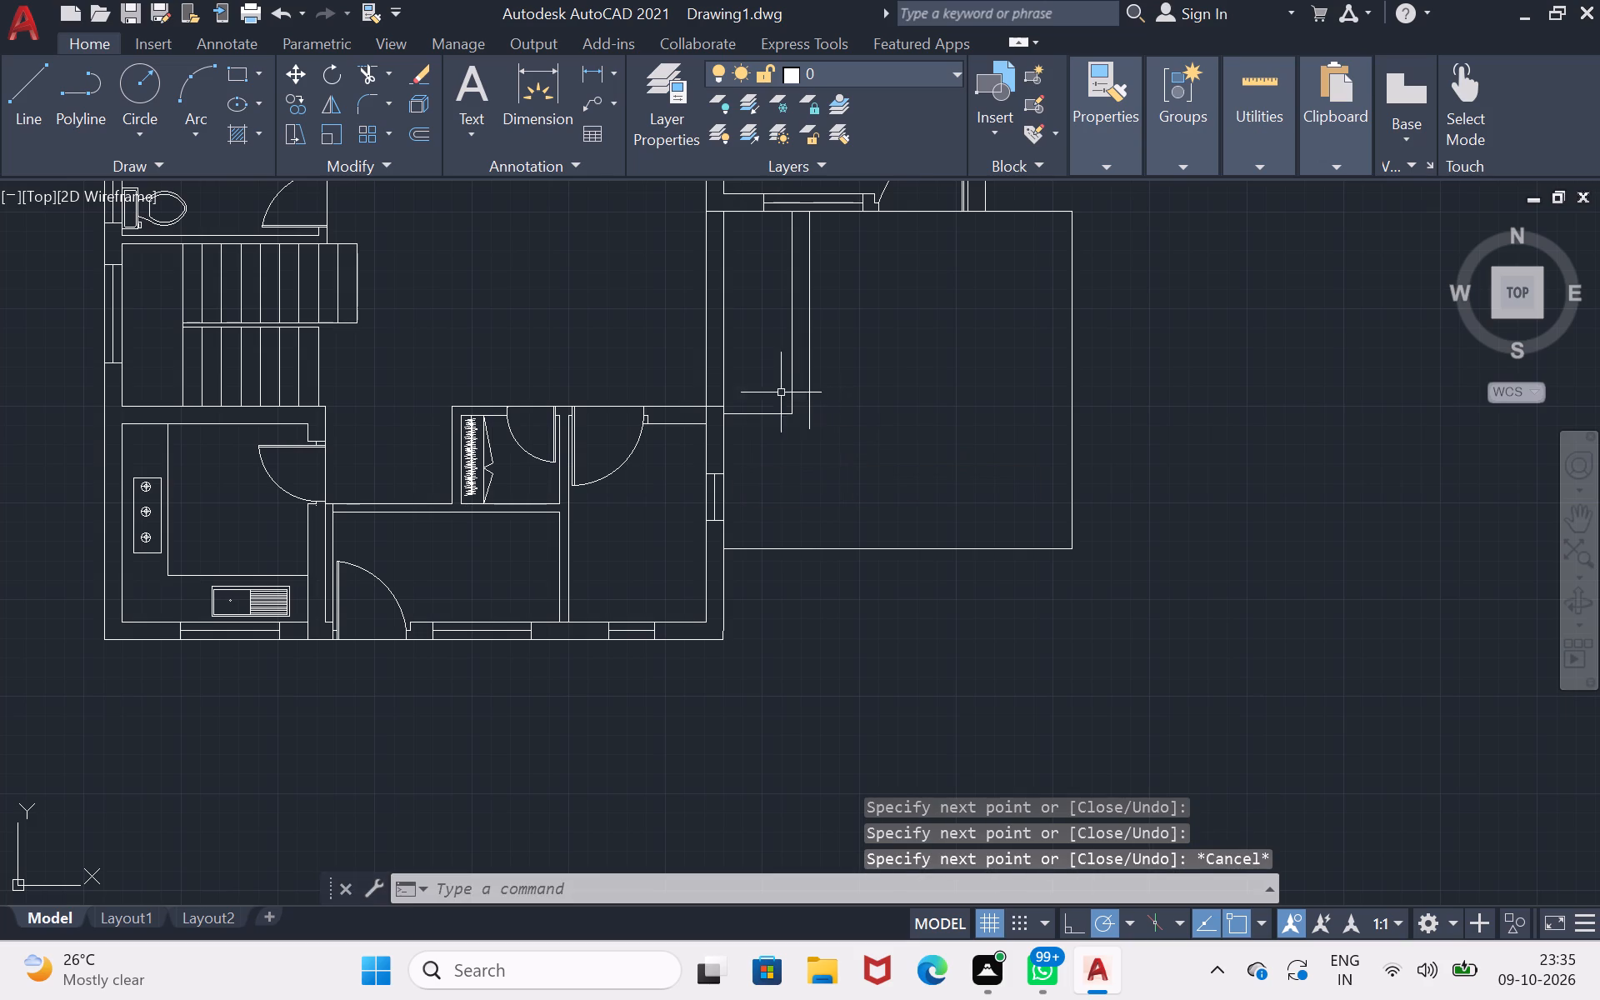
# Draw the outer bottom line 9" below the L's horizontal line, from the house's right wall about 3'8" across to the outer vertical line.
pyautogui.click(39, 81)
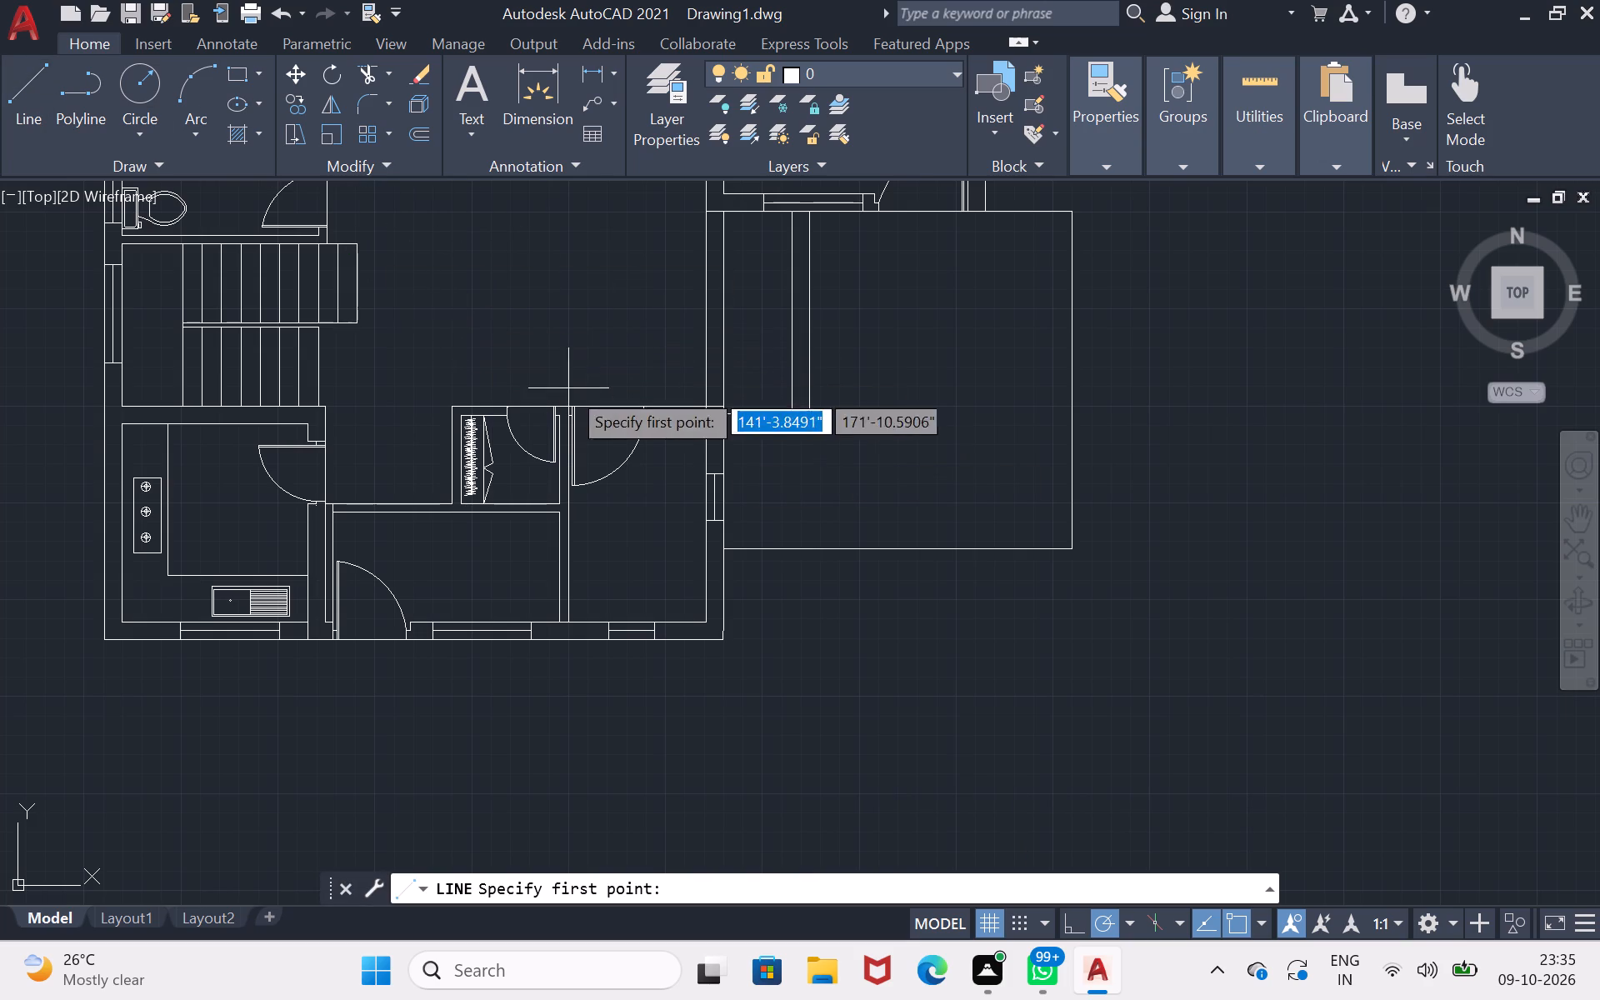
pyautogui.scroll(2, 739, 427)
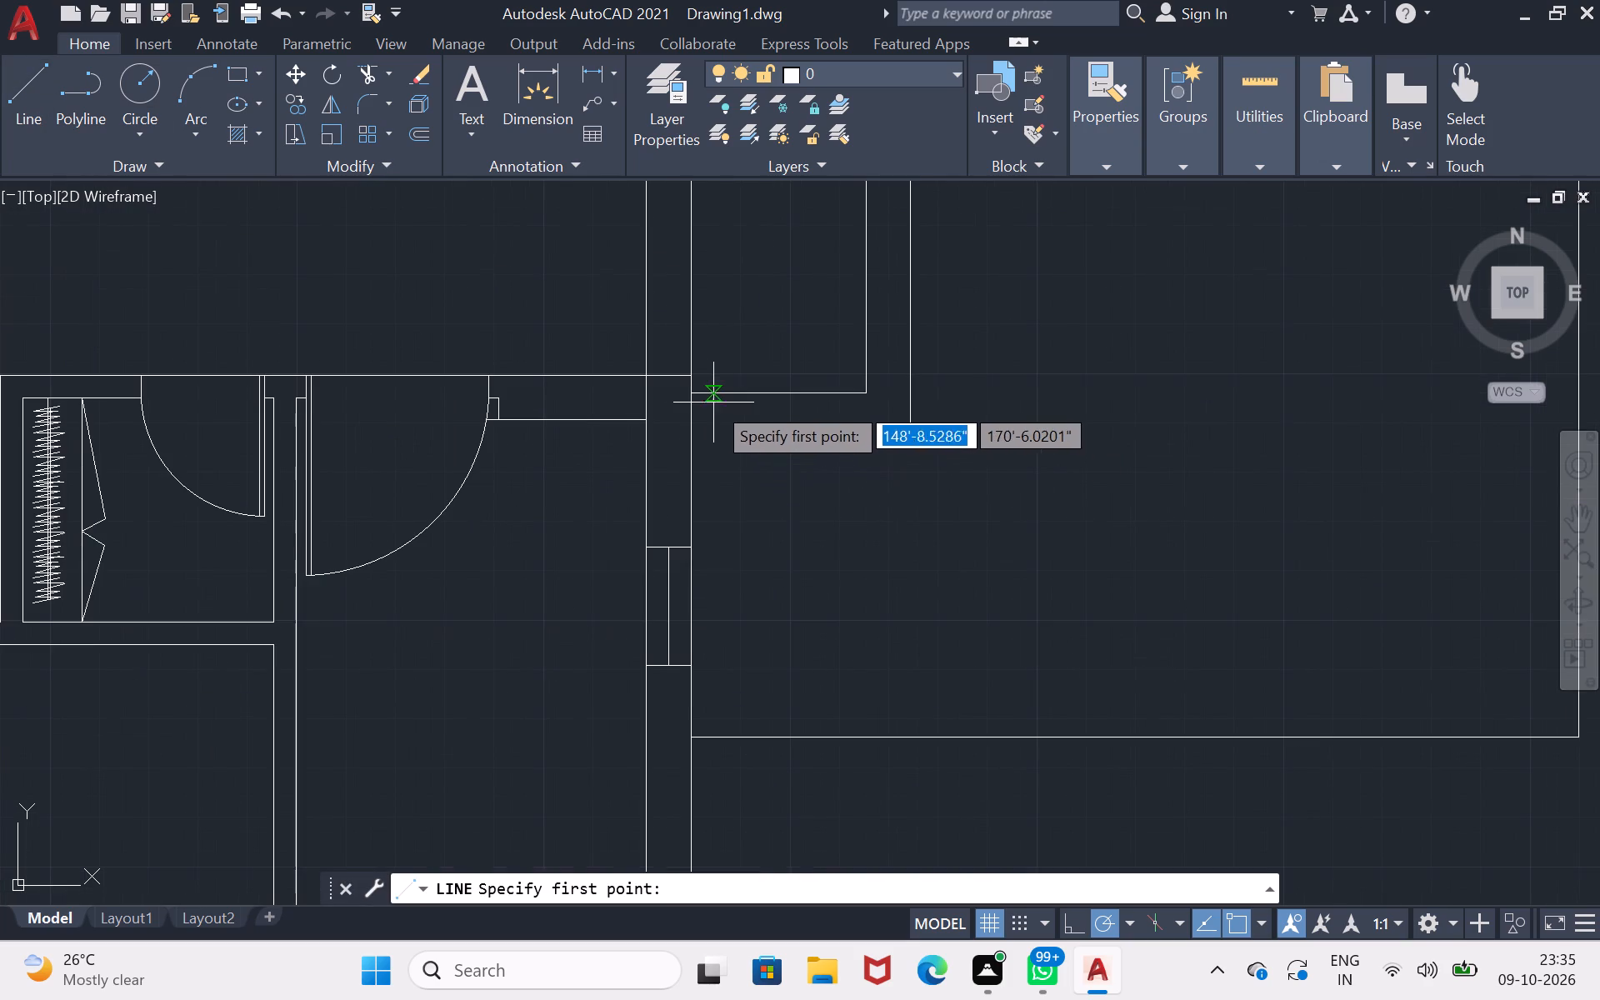
pyautogui.click(688, 397)
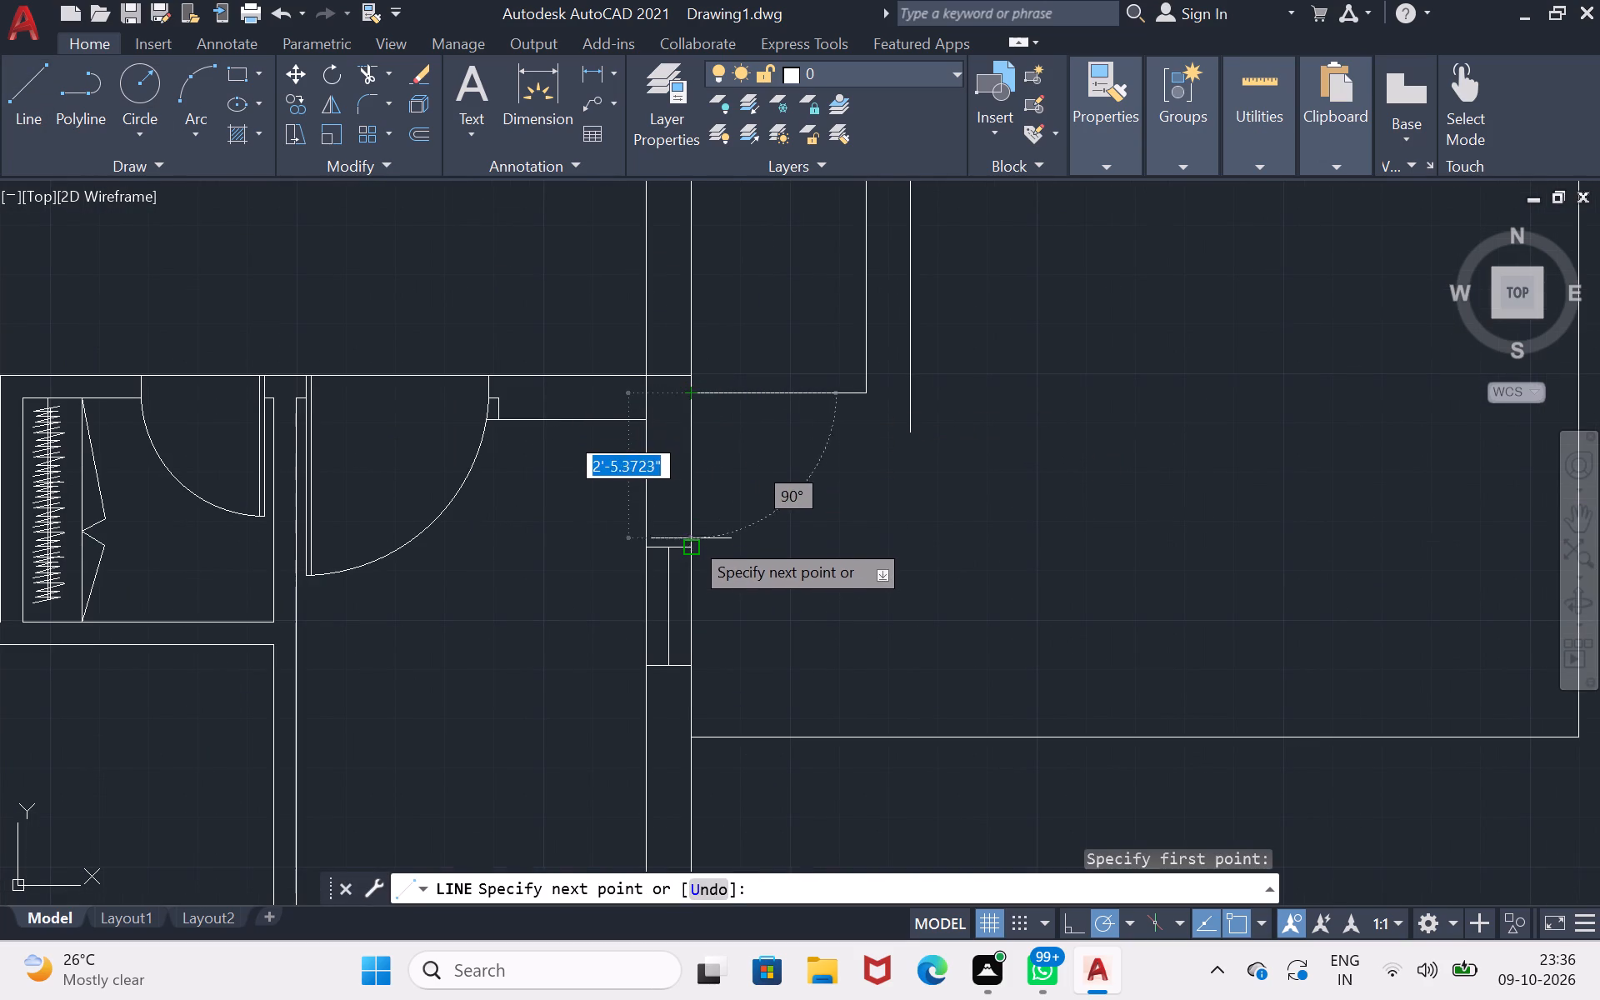
pyautogui.write('9"')
pyautogui.press('Return')
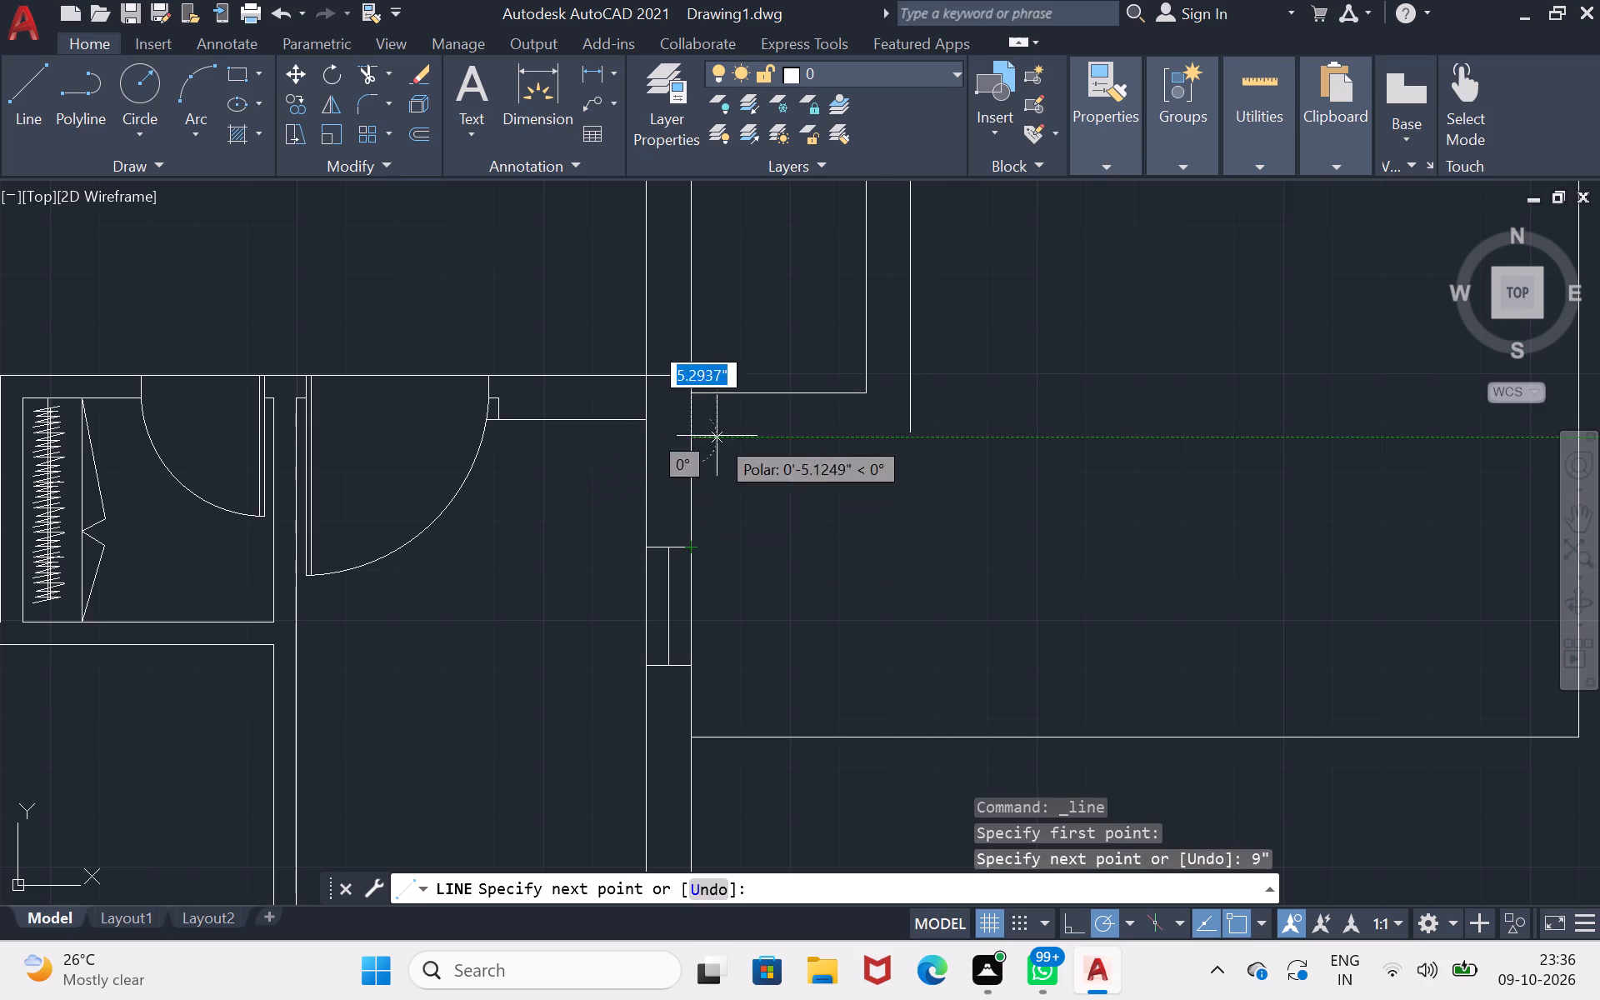
pyautogui.click(906, 437)
pyautogui.click(906, 427)
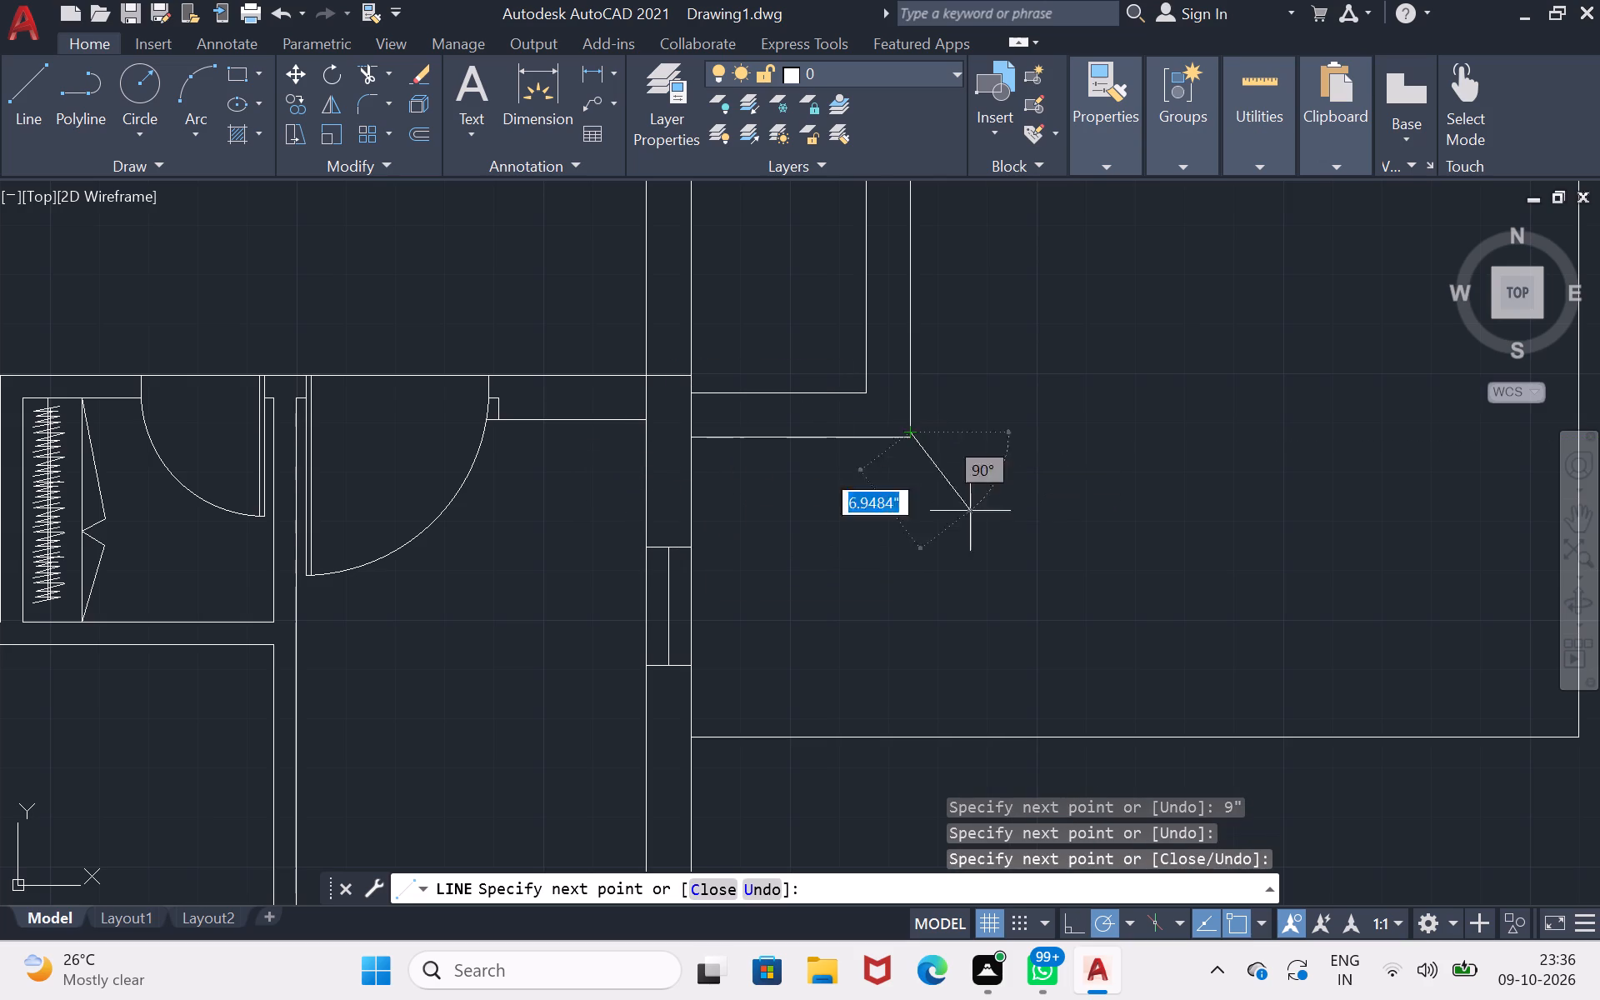
pyautogui.press('Return')
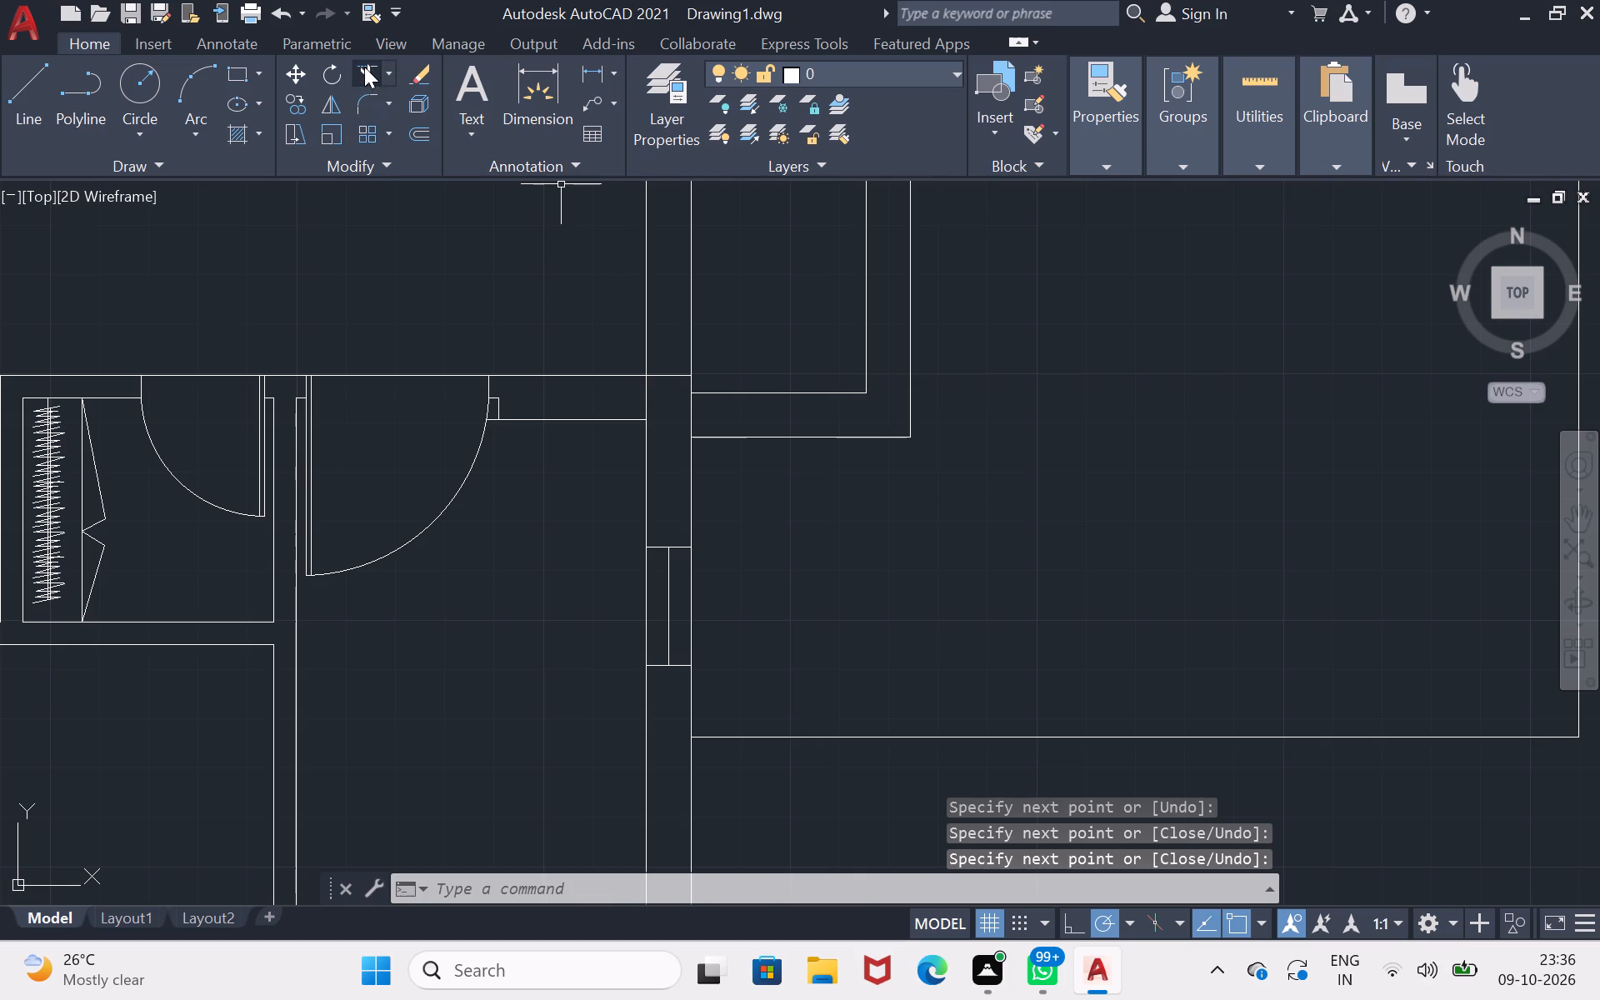
# Trim the line pieces across the two ends of the L-shaped wall, at the house's right wall and the outlined area's top line.
pyautogui.click(364, 66)
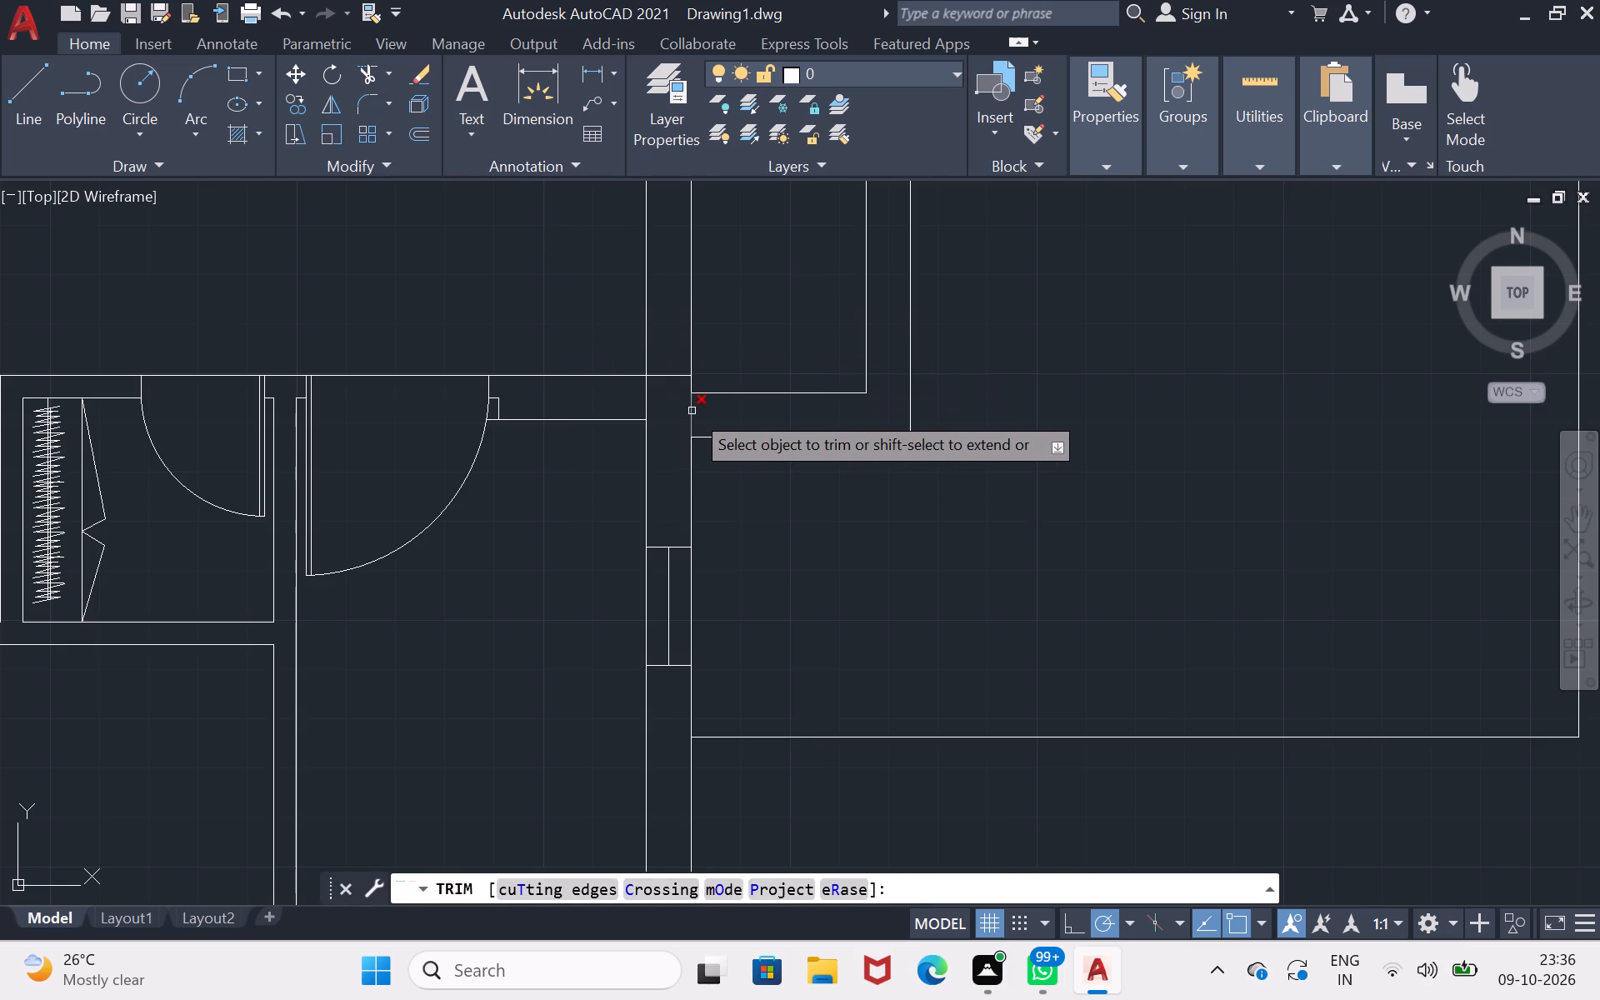
pyautogui.click(692, 411)
pyautogui.scroll(-2, 915, 255)
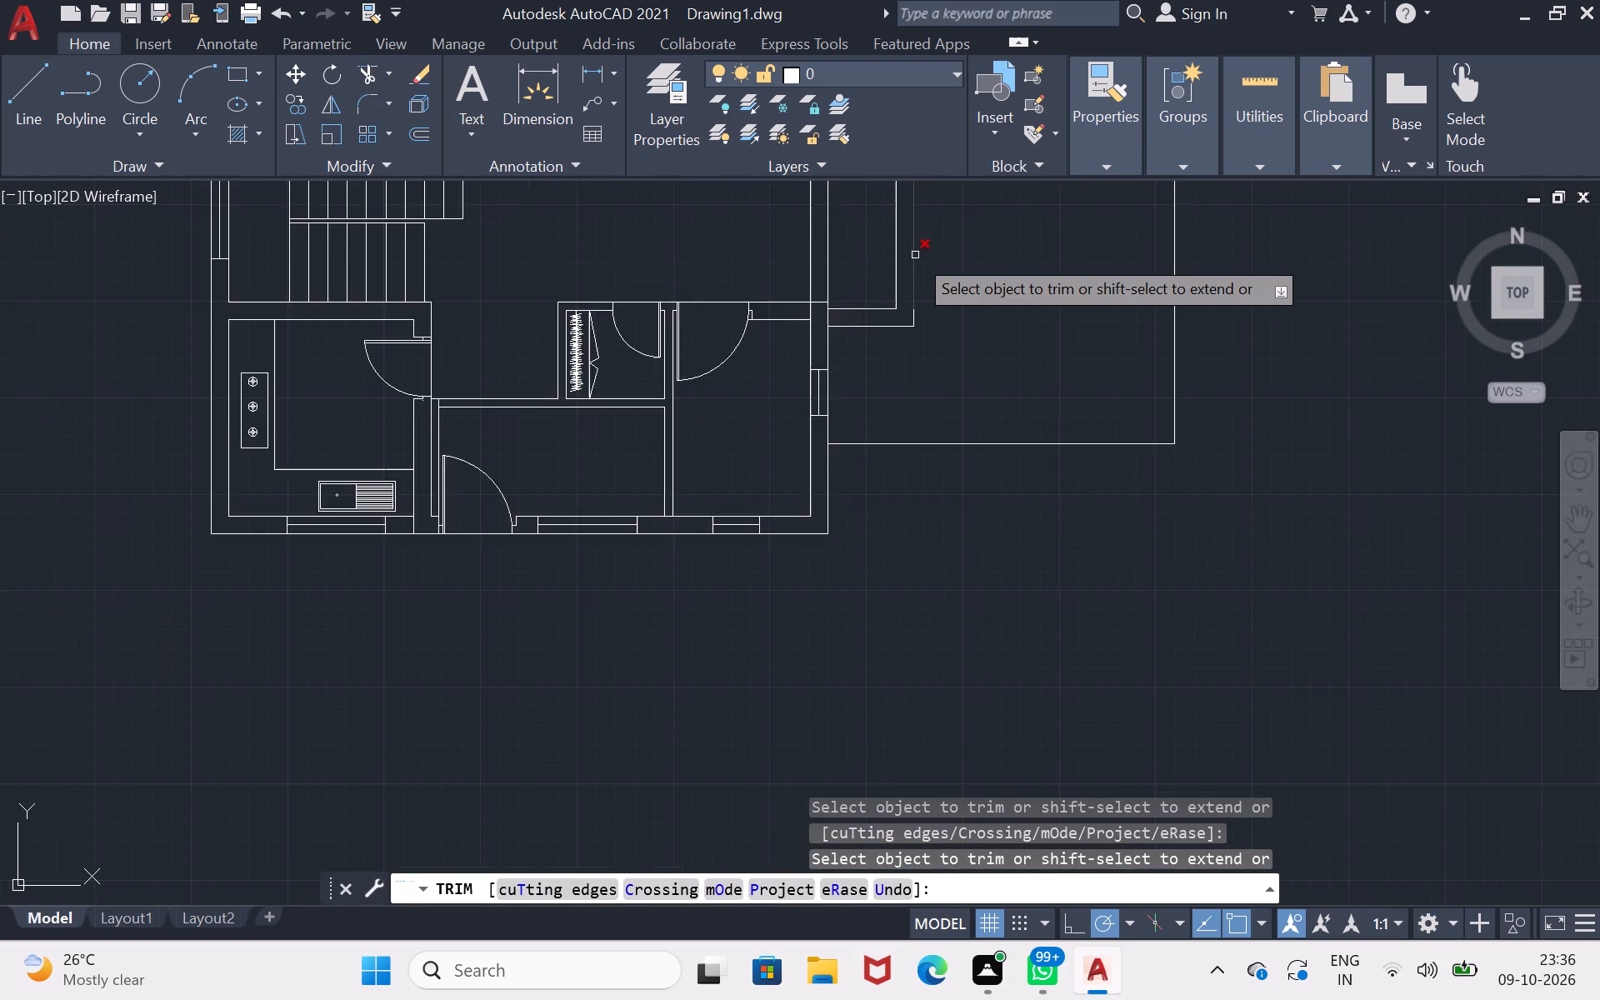
pyautogui.scroll(-2, 919, 266)
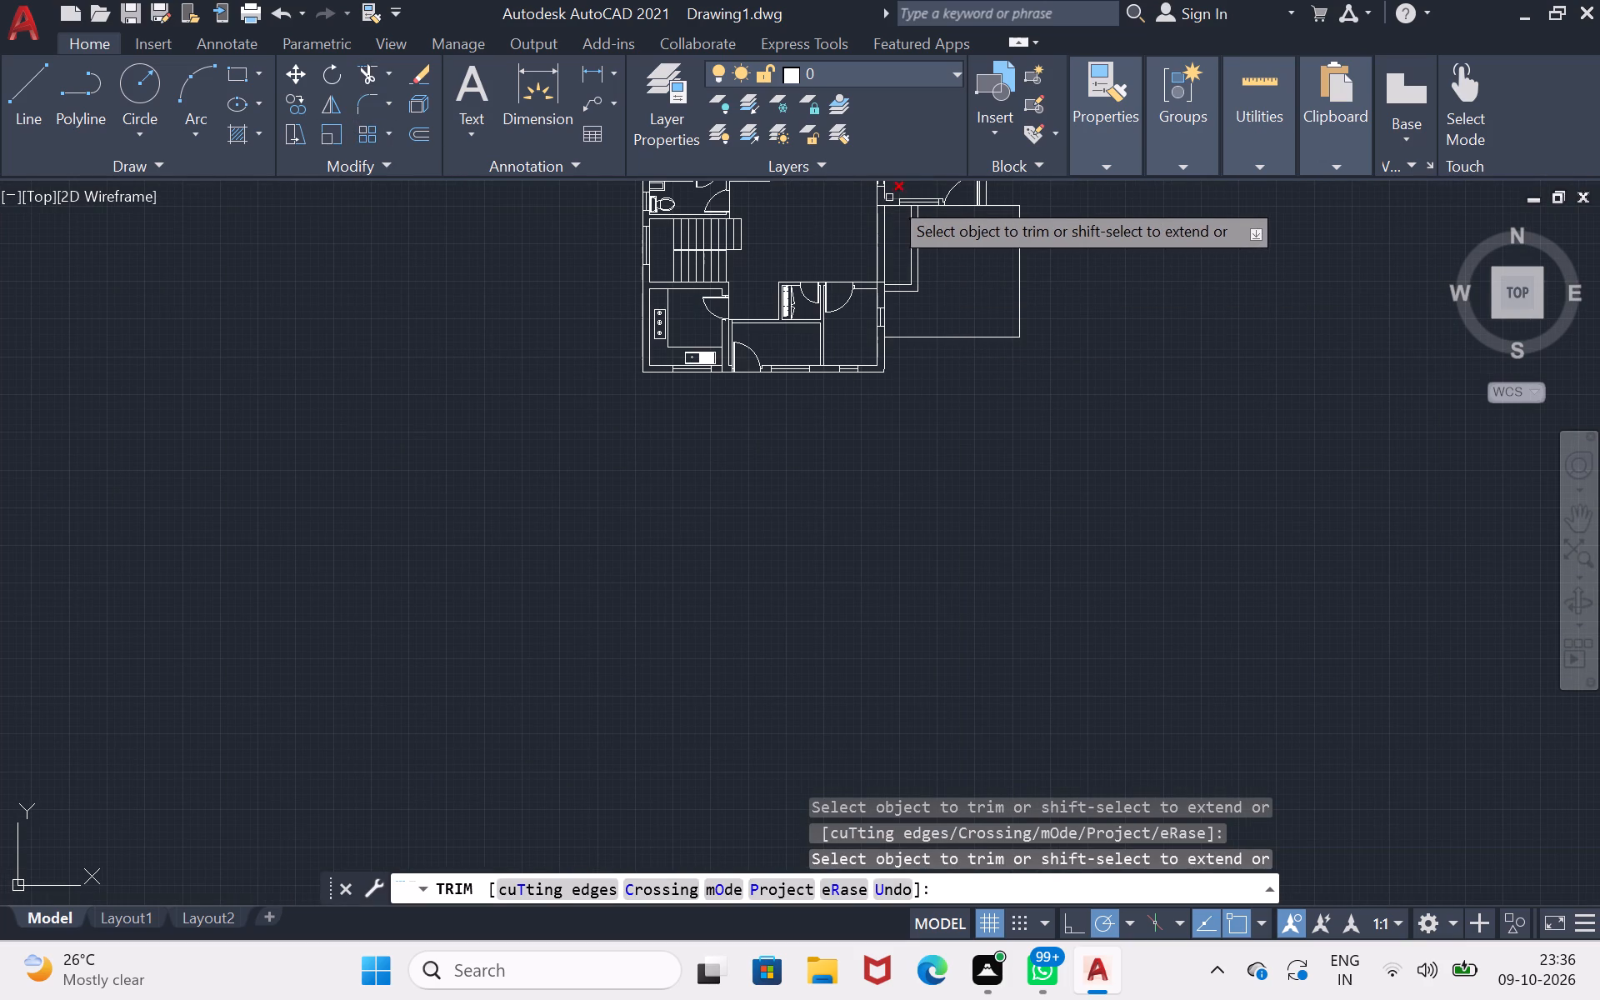
pyautogui.scroll(4, 902, 196)
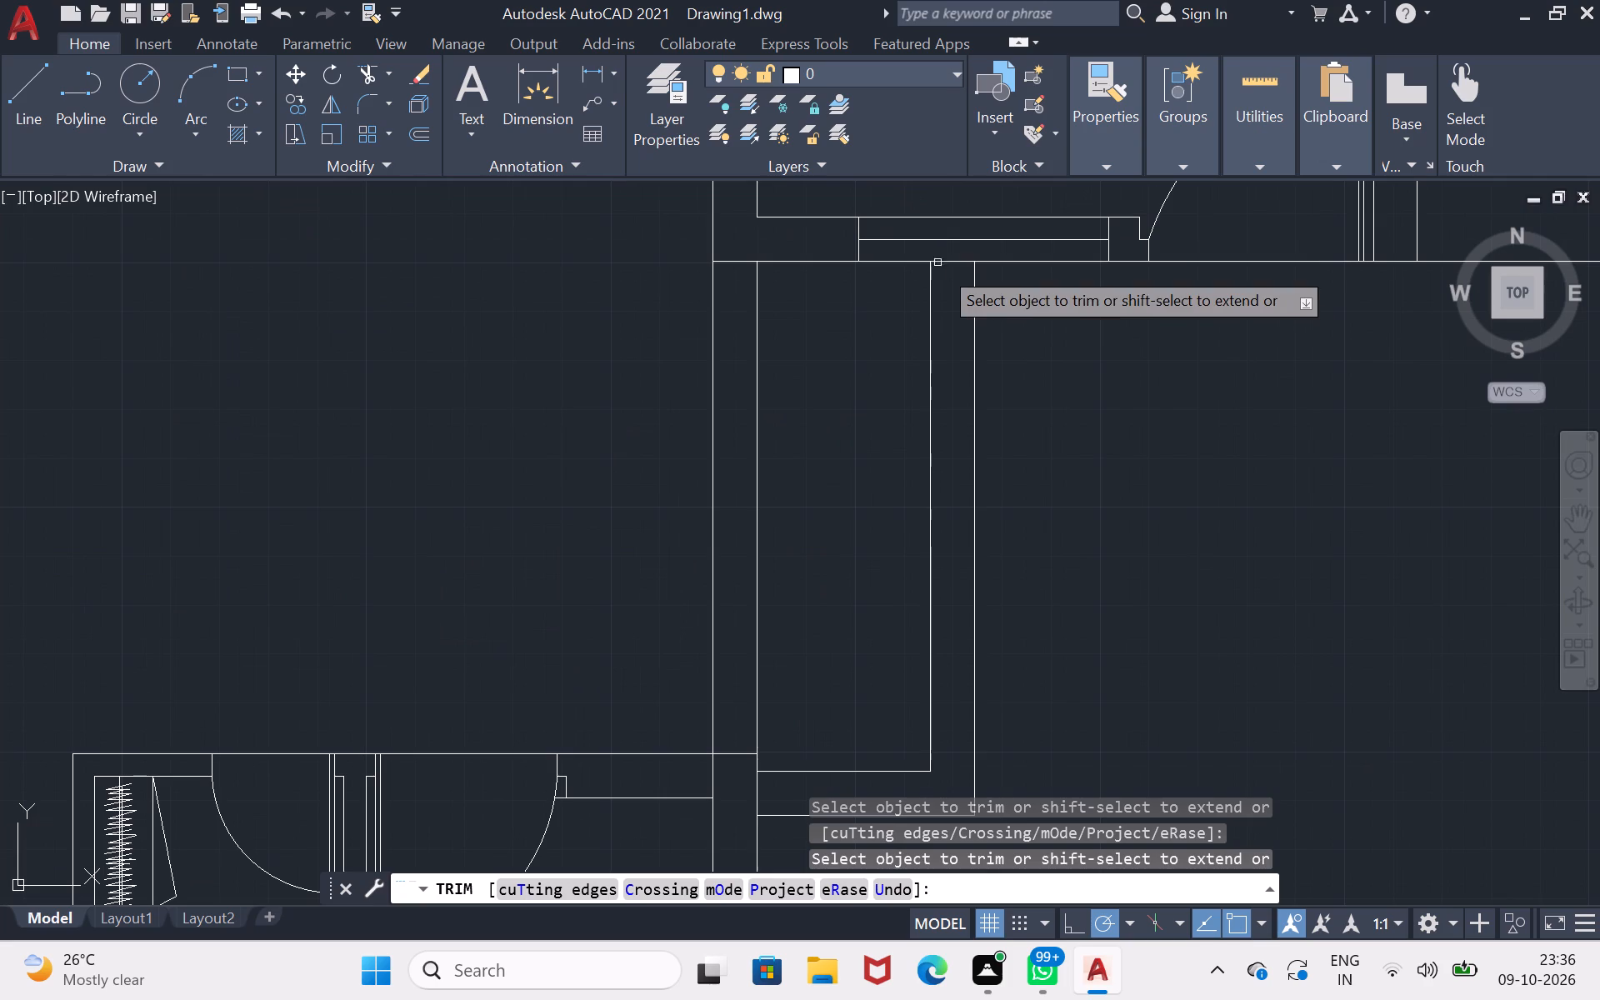
pyautogui.click(954, 262)
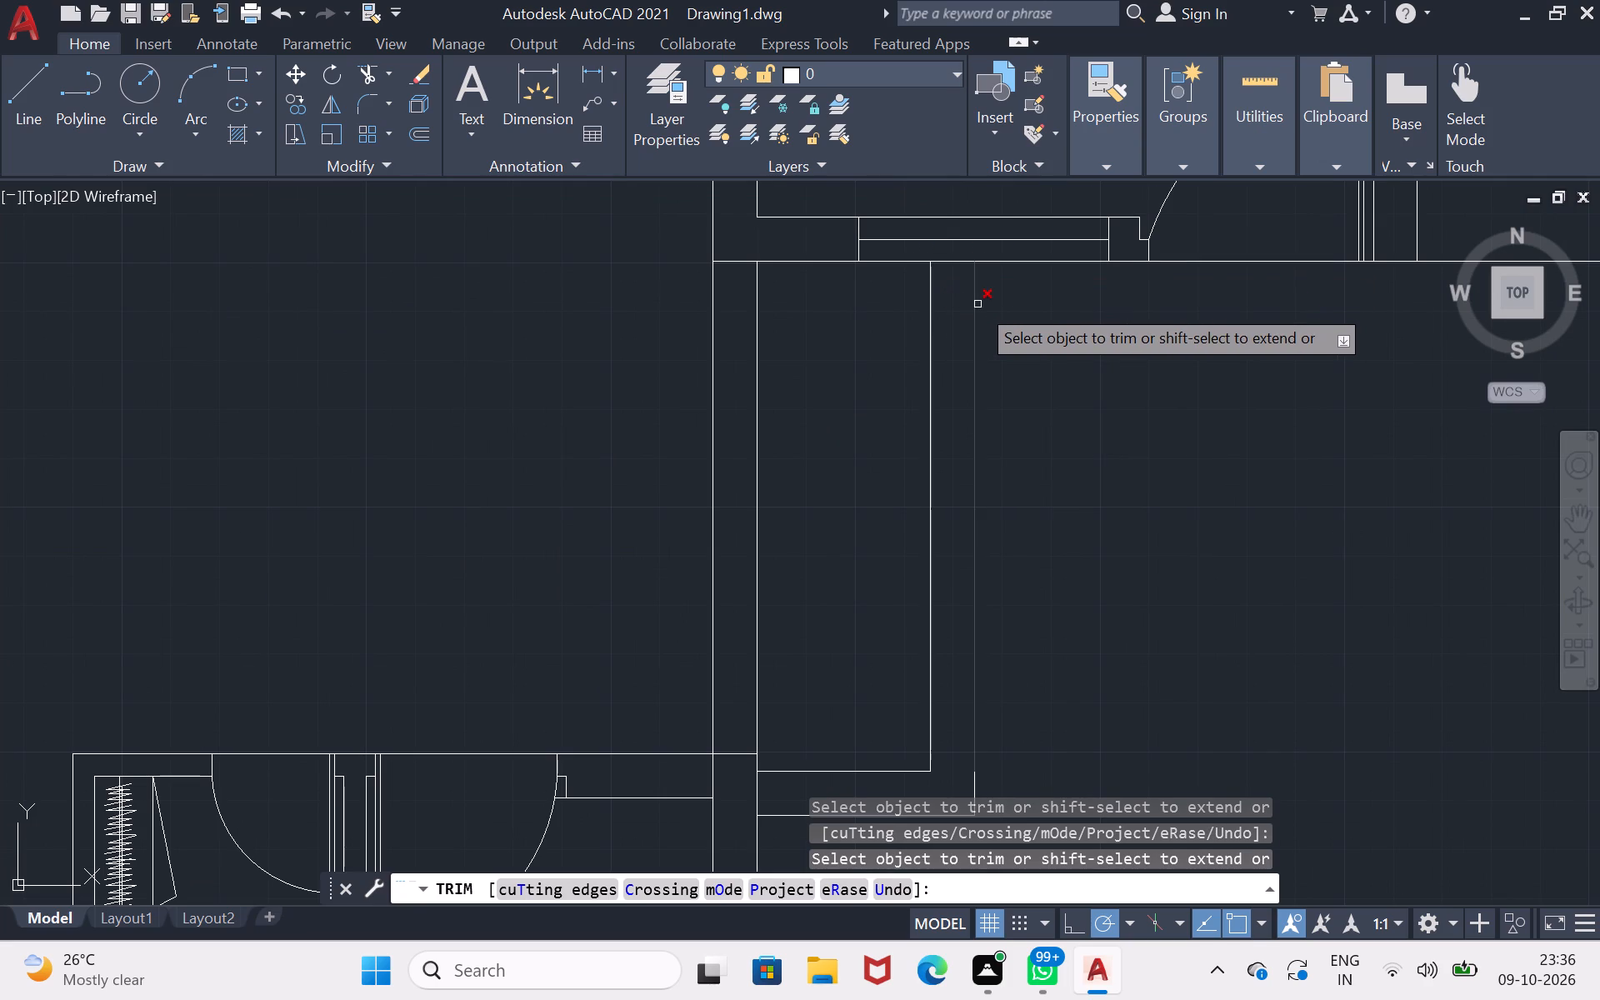
pyautogui.scroll(-2, 990, 511)
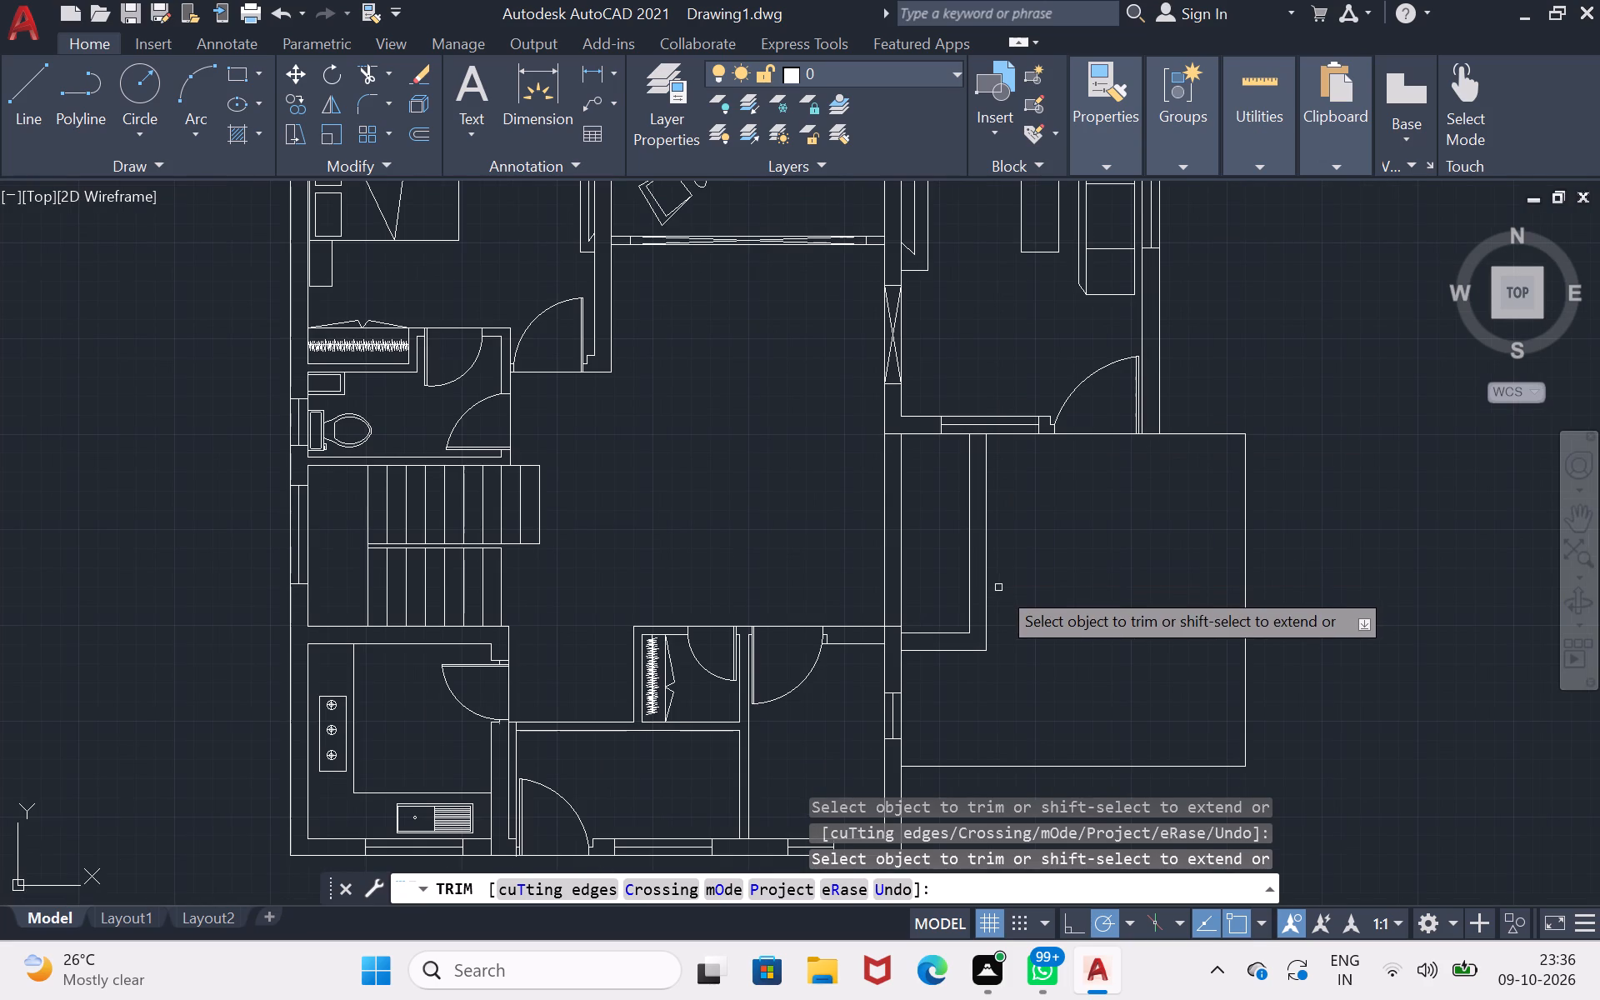
pyautogui.press('Return')
# Insert the Vehicles - Imperial block from the architectural tool palette into the empty space left of the house.
pyautogui.scroll(-1, 1010, 597)
pyautogui.scroll(1, 1060, 566)
pyautogui.scroll(-1, 1064, 561)
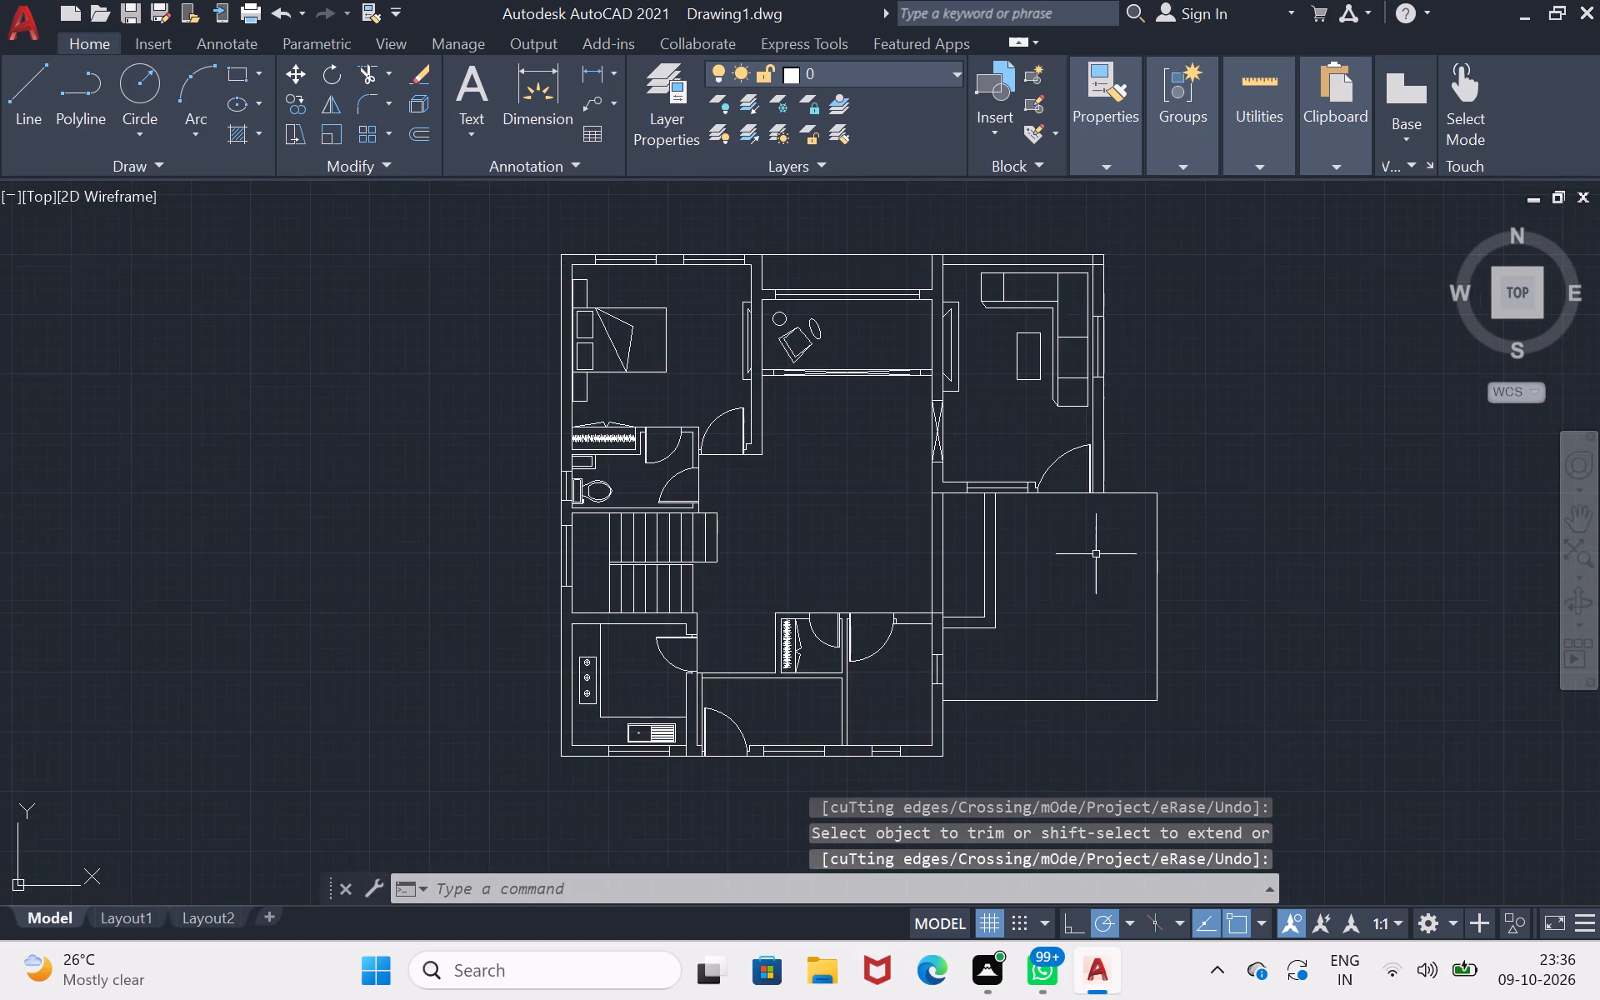
pyautogui.scroll(-1, 1102, 552)
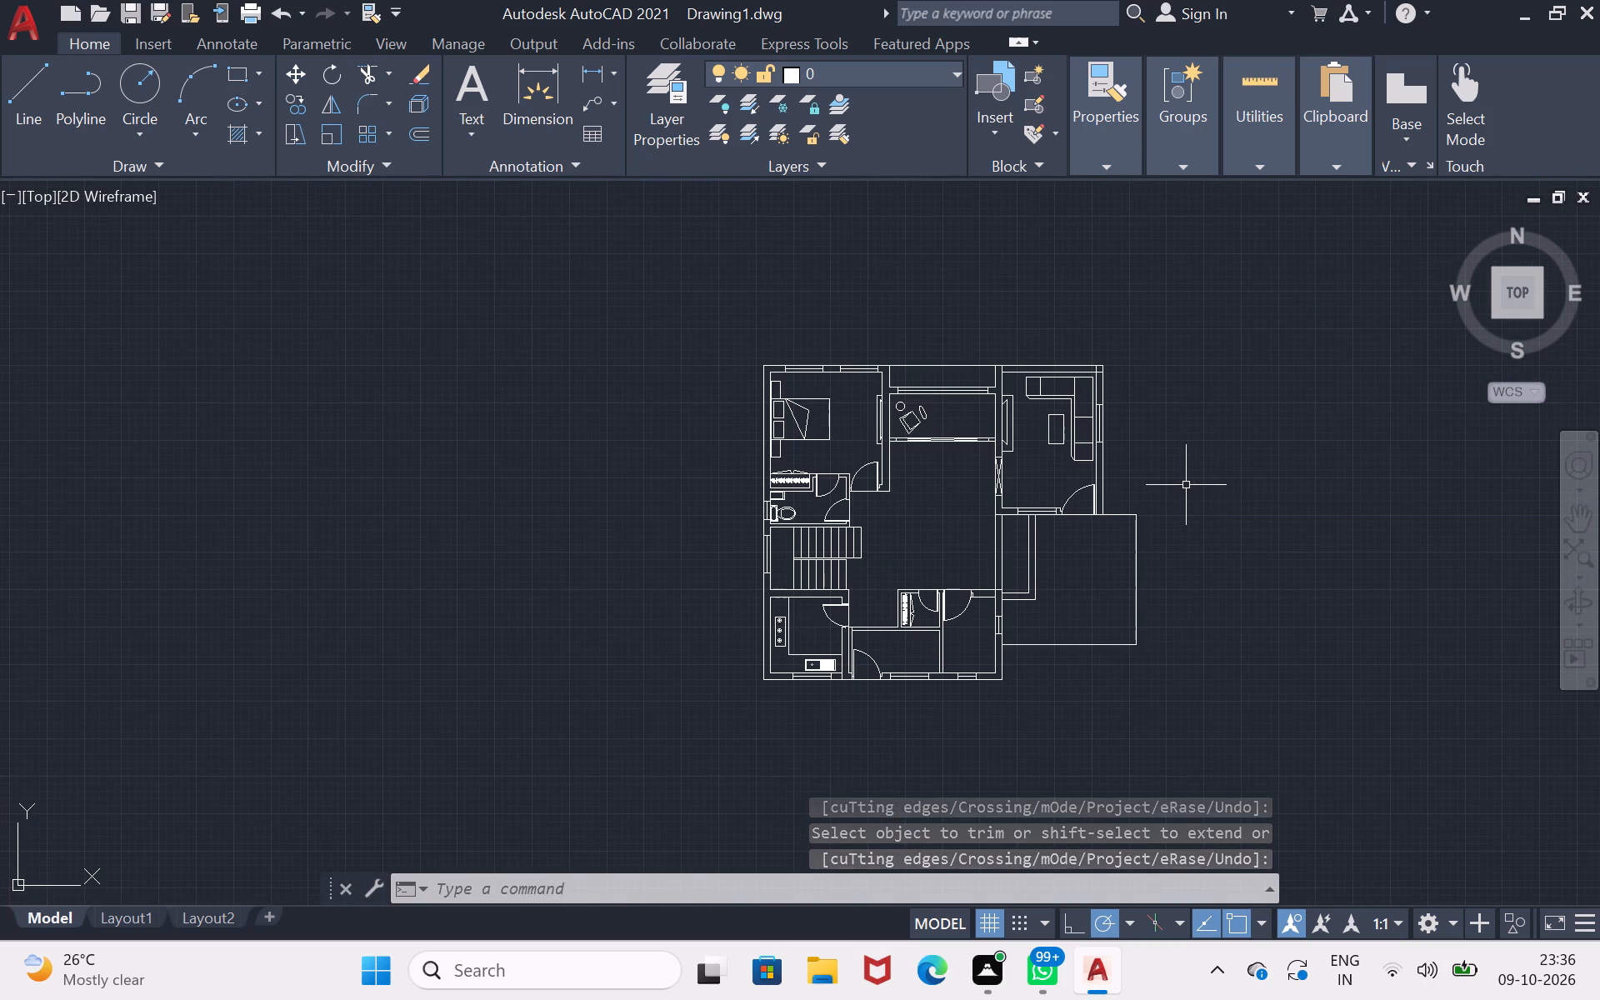
pyautogui.hotkey('ctrl', '3')
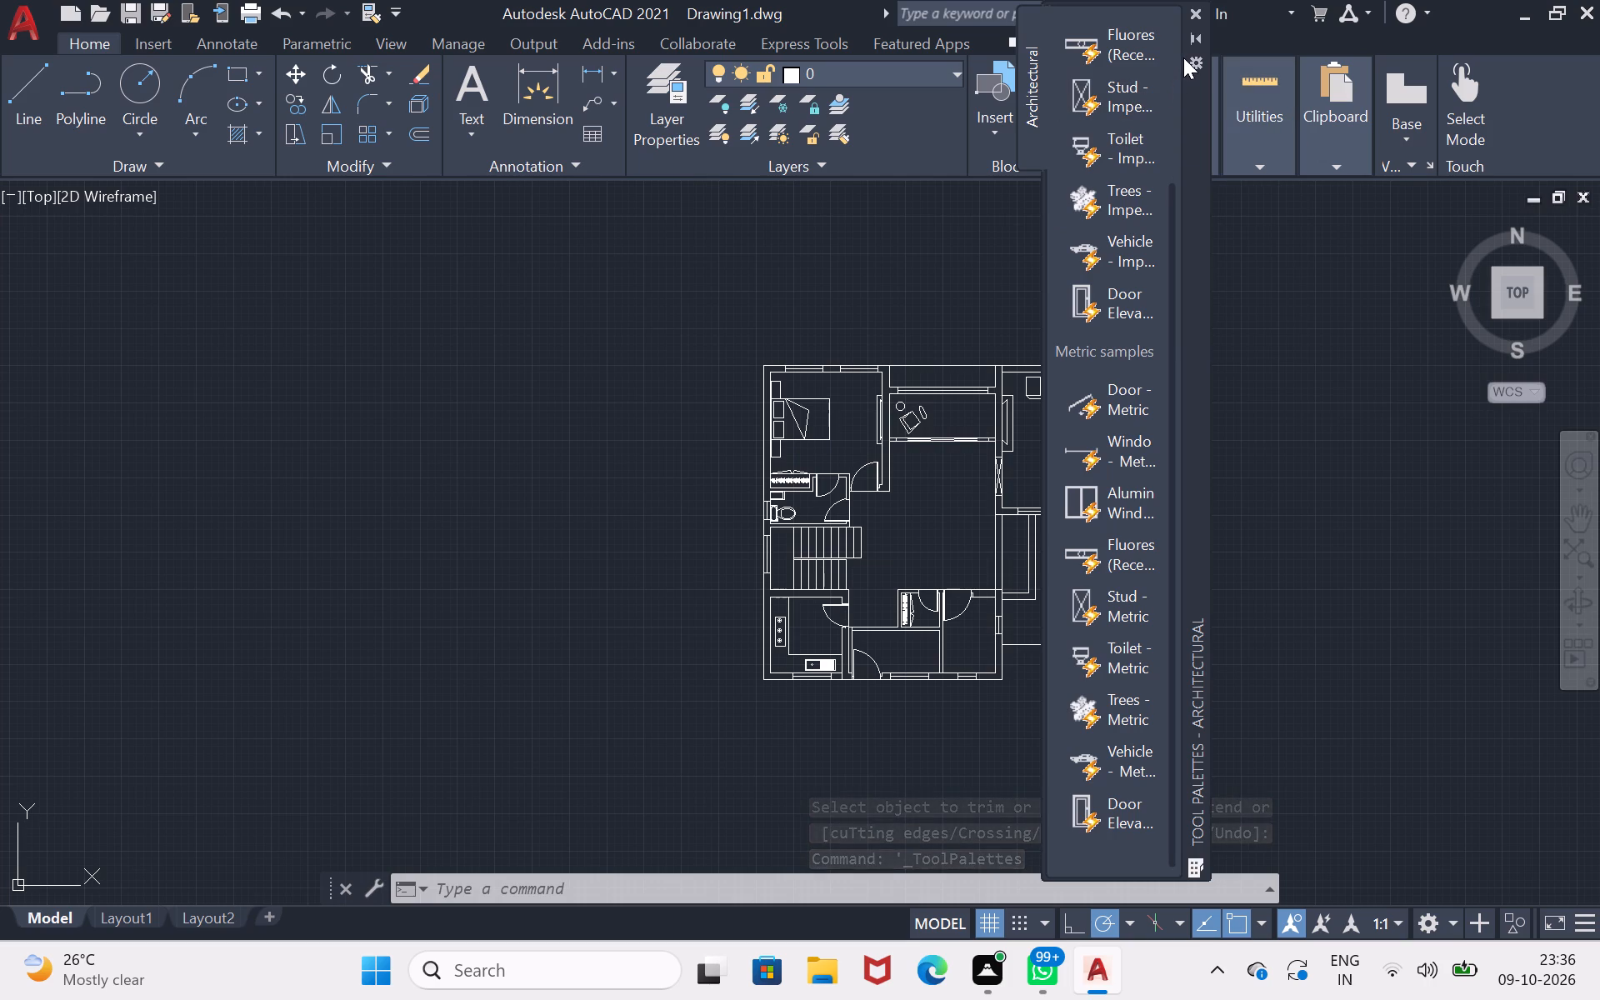
pyautogui.scroll(-2, 1137, 184)
pyautogui.scroll(1, 1138, 301)
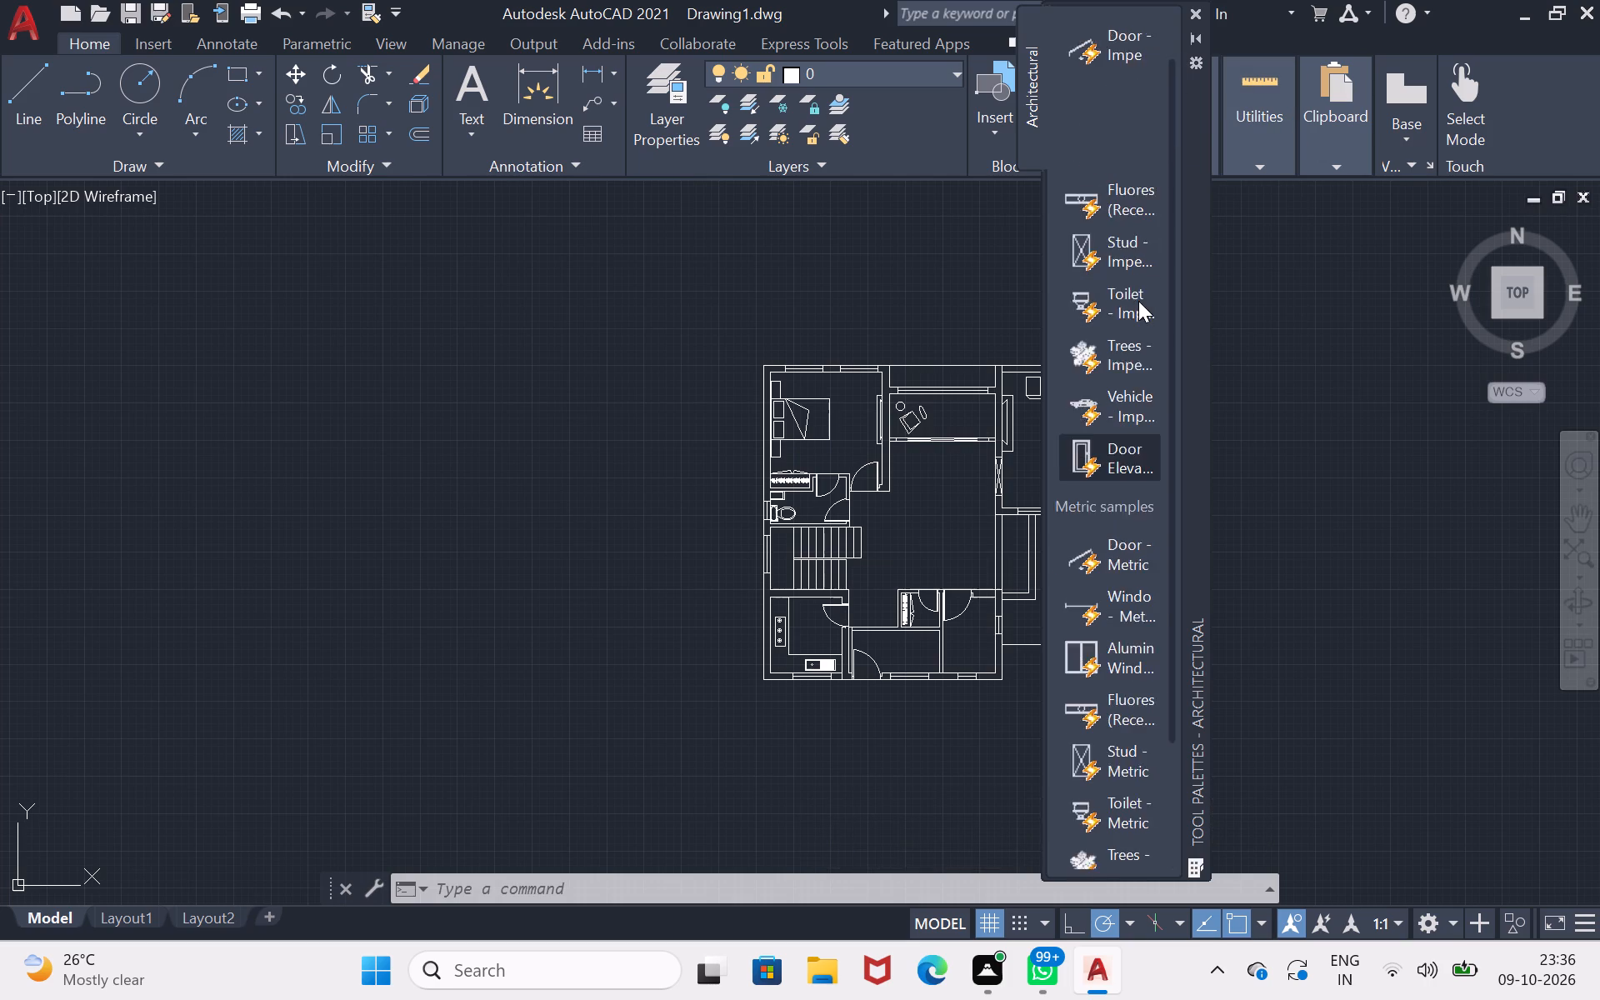
pyautogui.scroll(1, 1138, 301)
pyautogui.scroll(-3, 1138, 301)
pyautogui.scroll(3, 1138, 301)
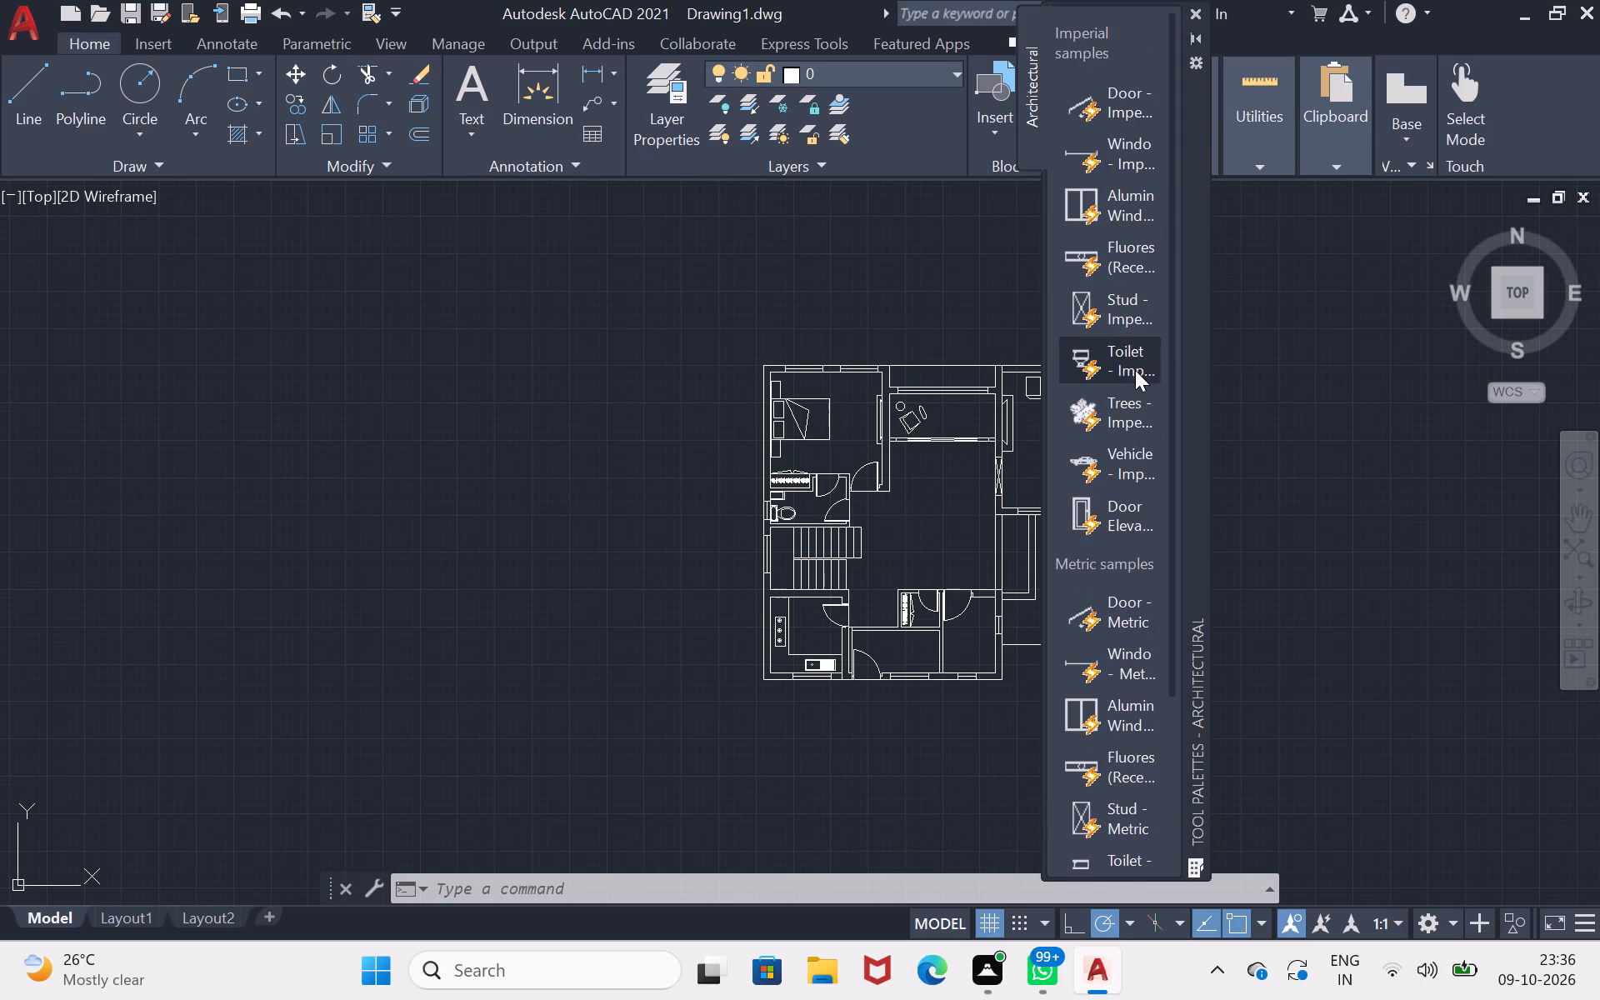
pyautogui.click(1116, 460)
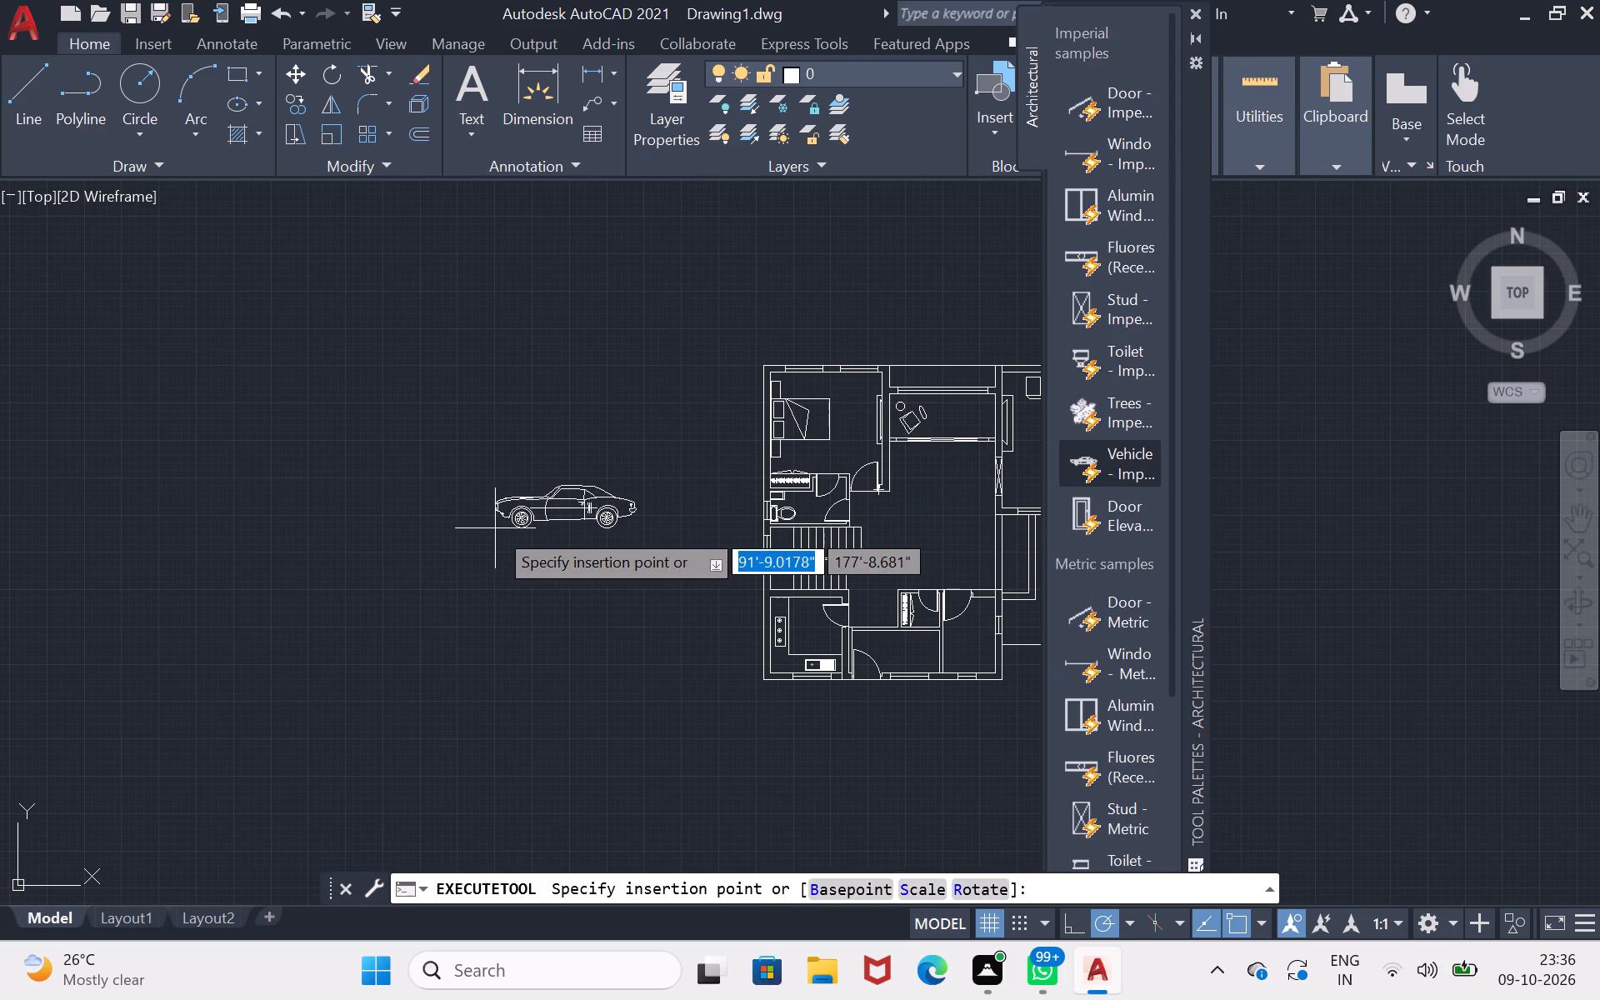
pyautogui.click(495, 528)
pyautogui.scroll(3, 496, 521)
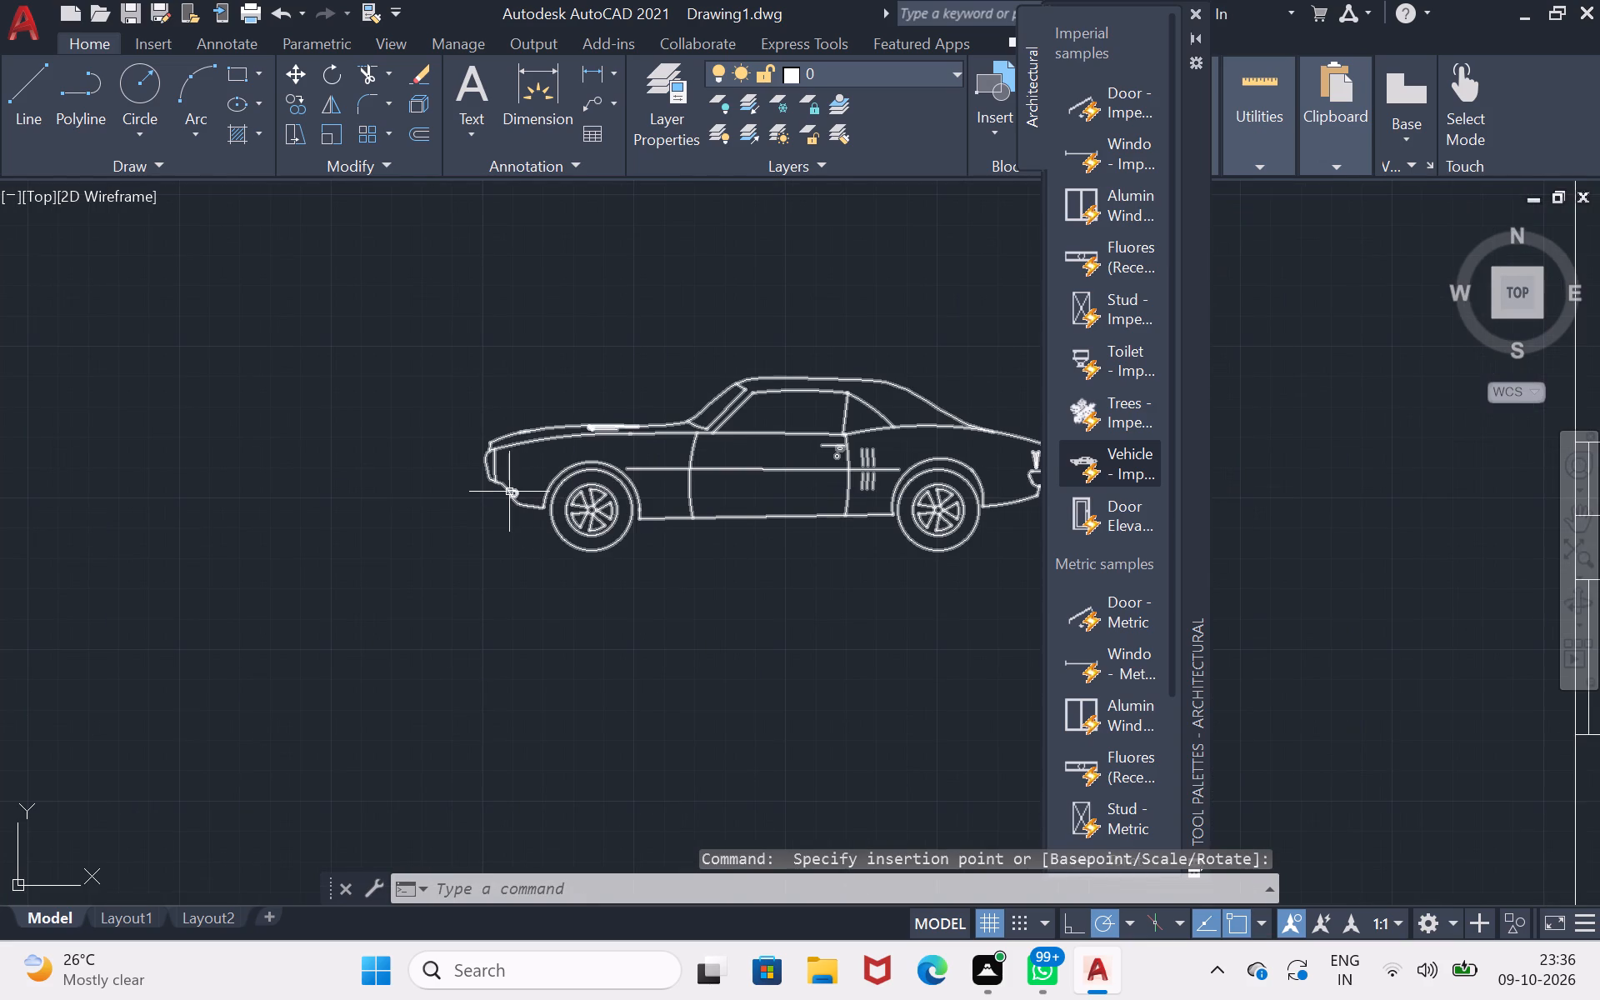
pyautogui.press('Escape')
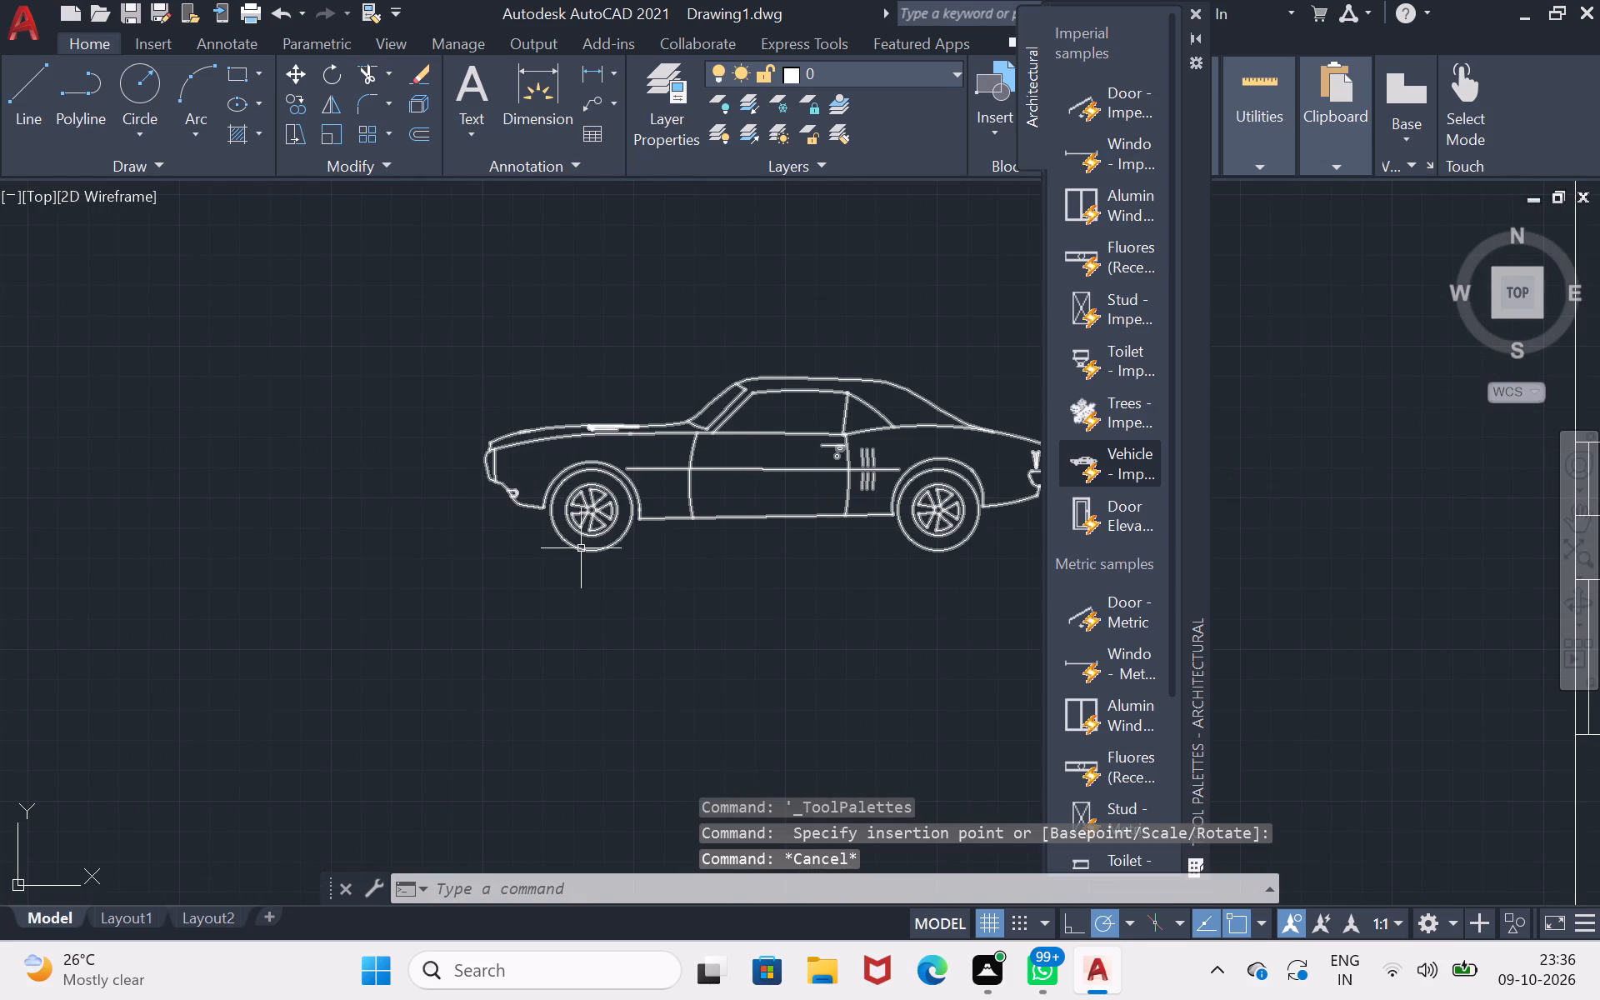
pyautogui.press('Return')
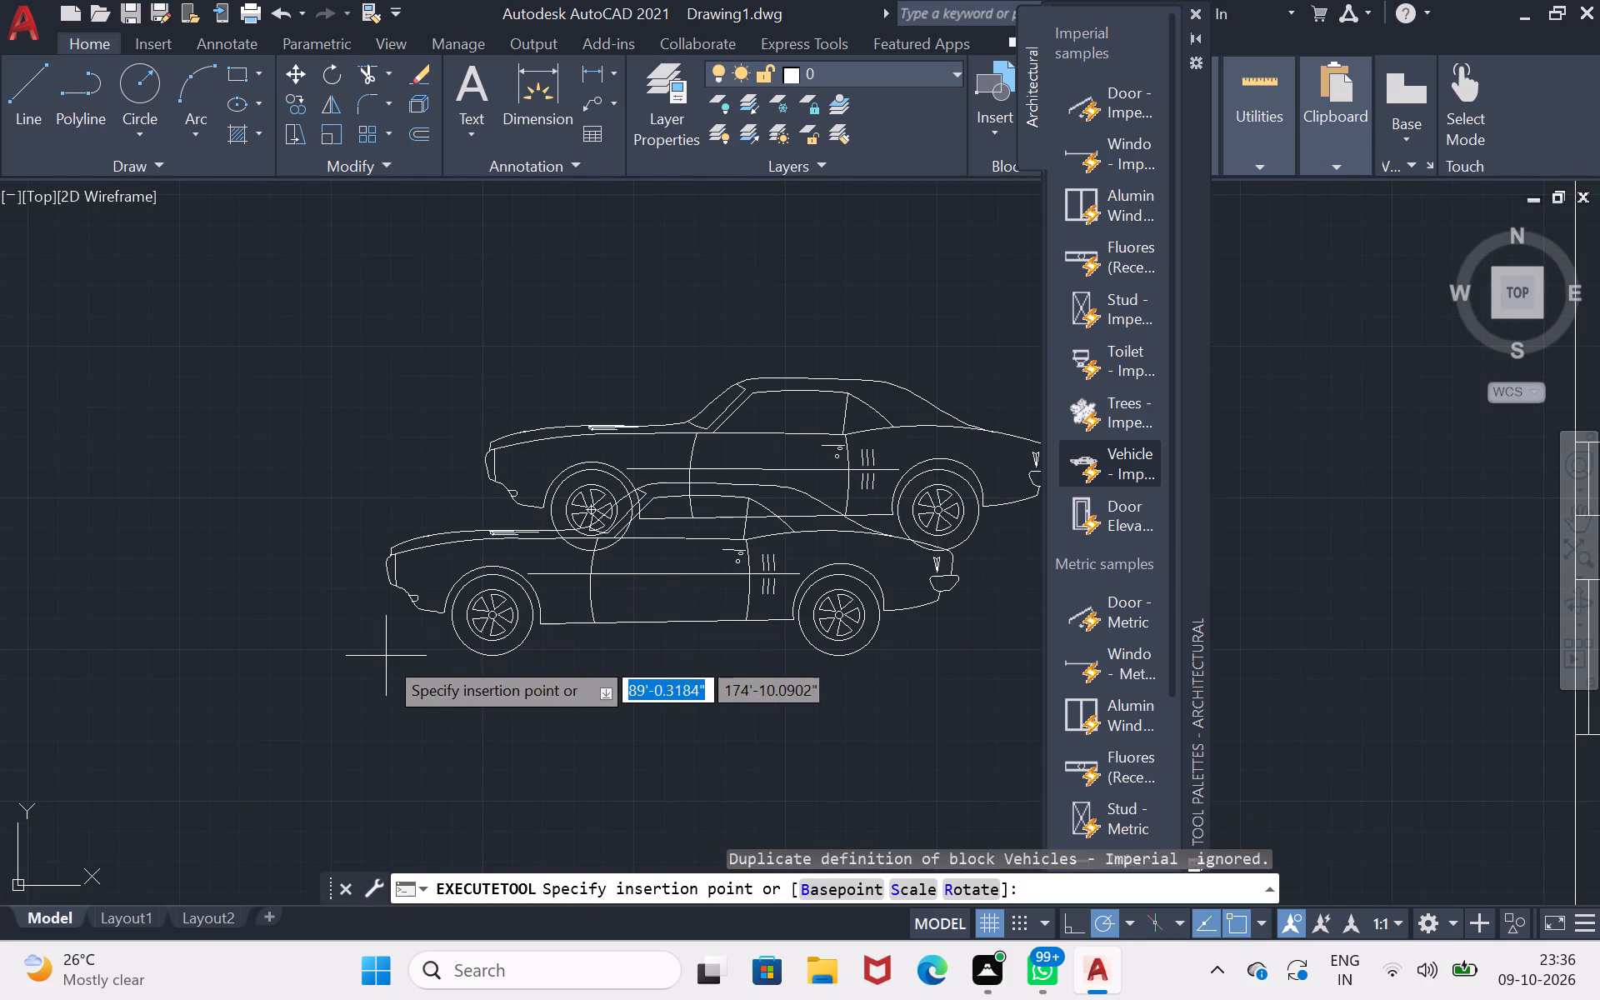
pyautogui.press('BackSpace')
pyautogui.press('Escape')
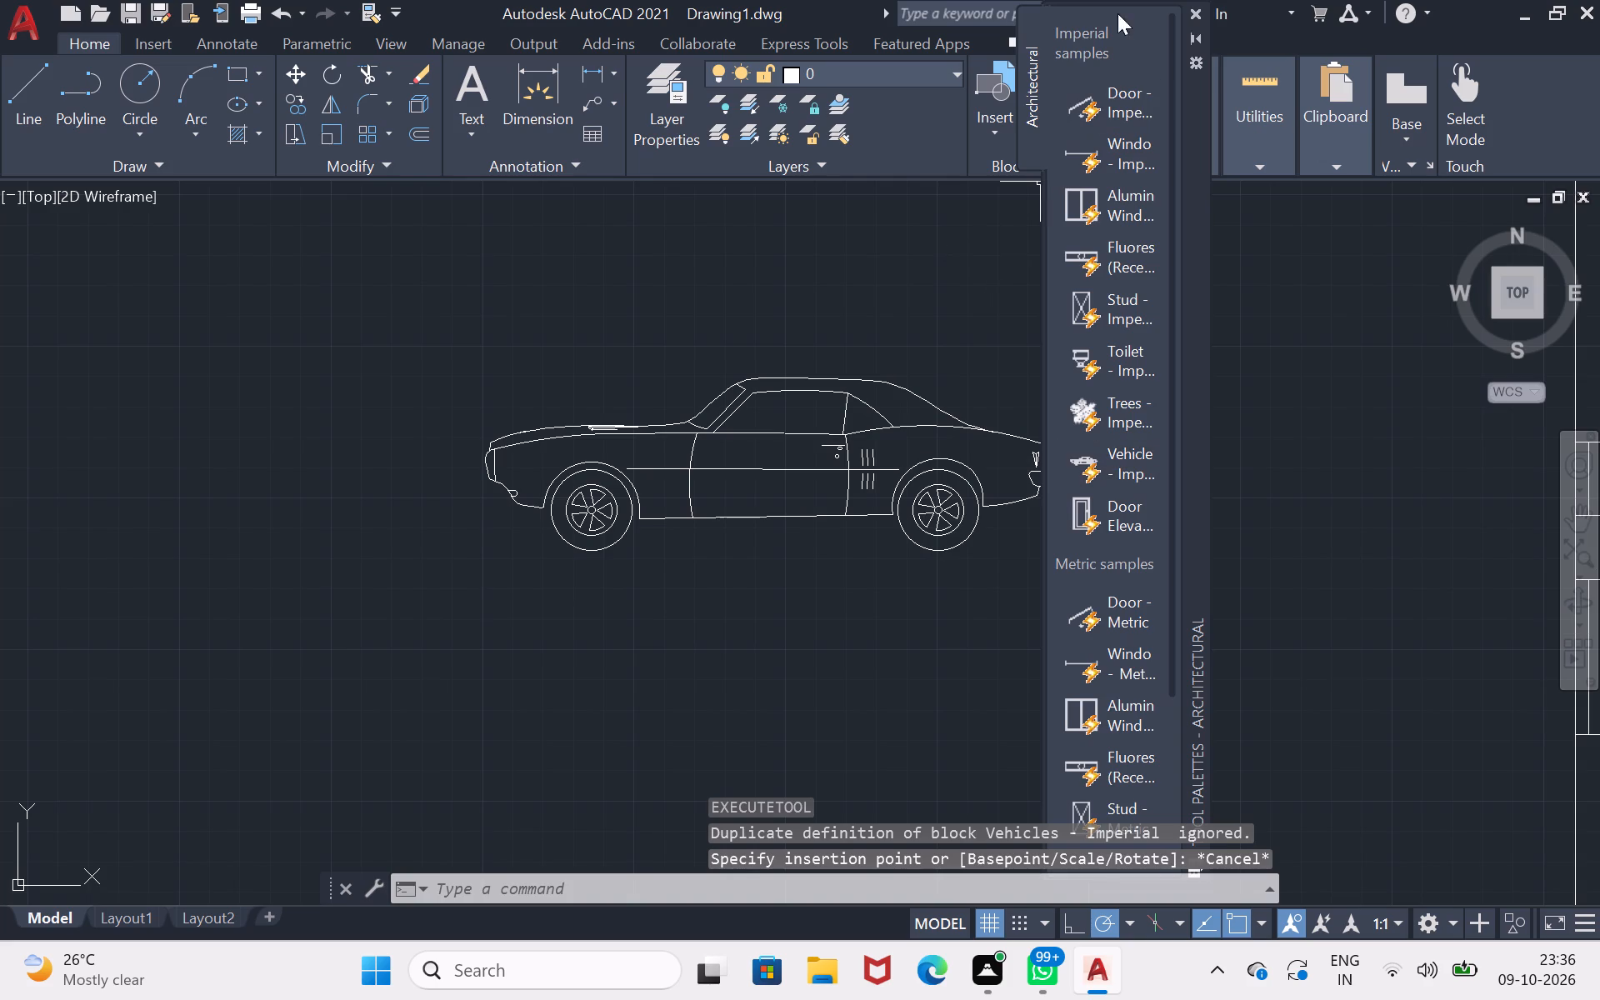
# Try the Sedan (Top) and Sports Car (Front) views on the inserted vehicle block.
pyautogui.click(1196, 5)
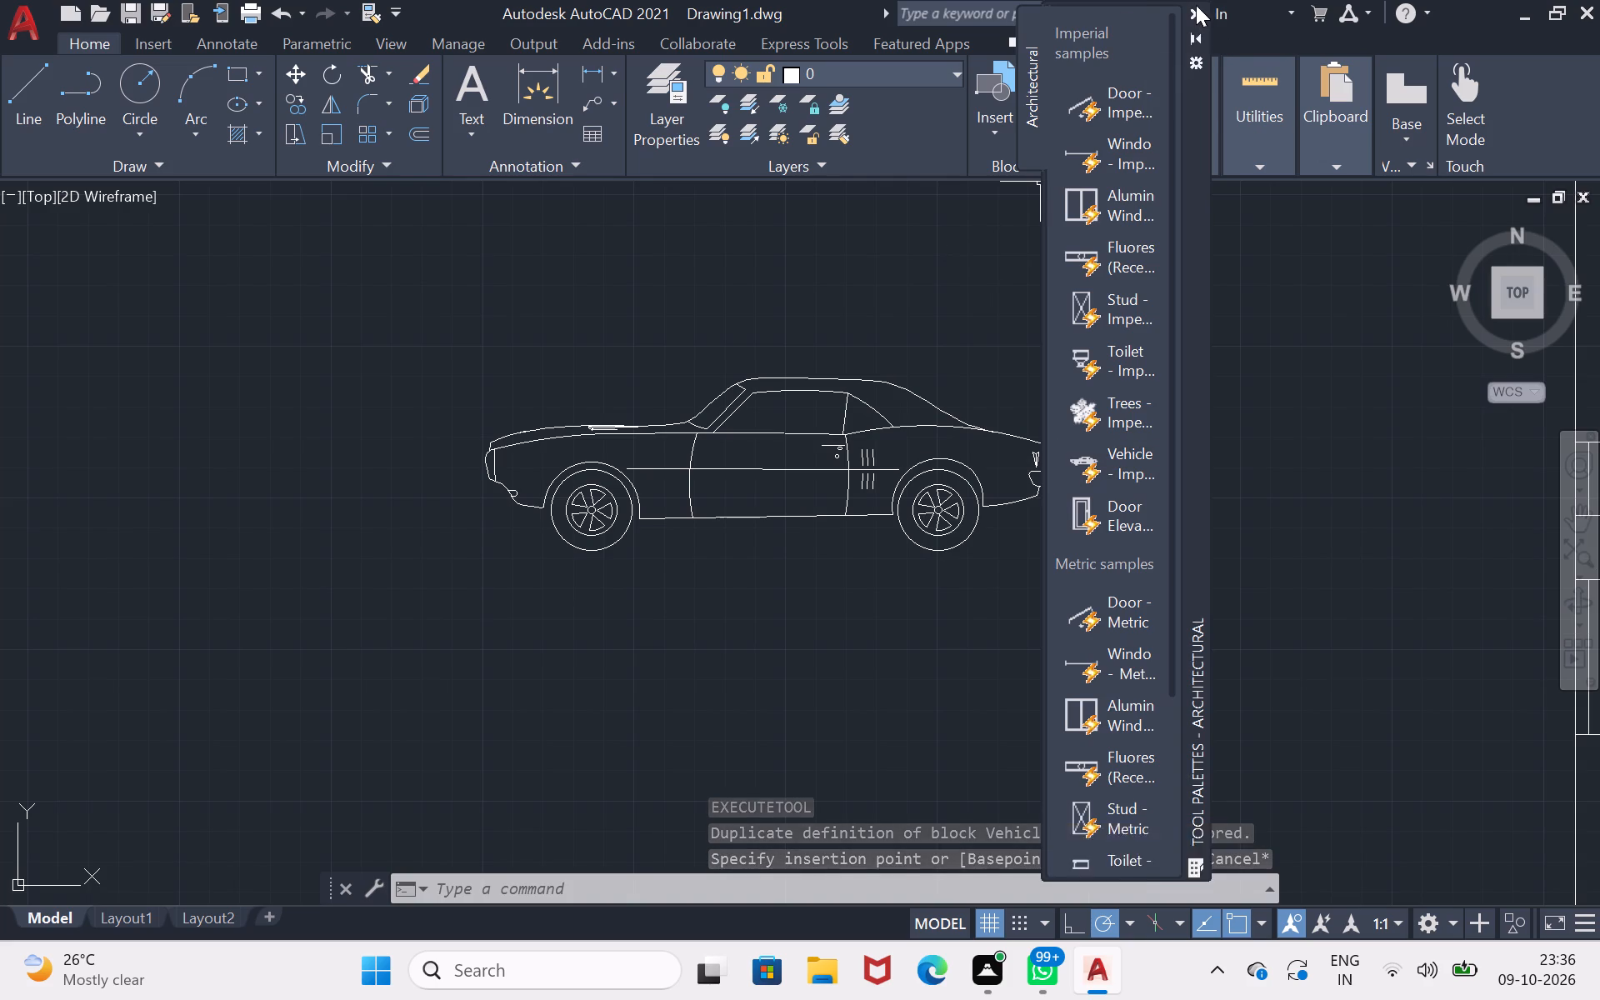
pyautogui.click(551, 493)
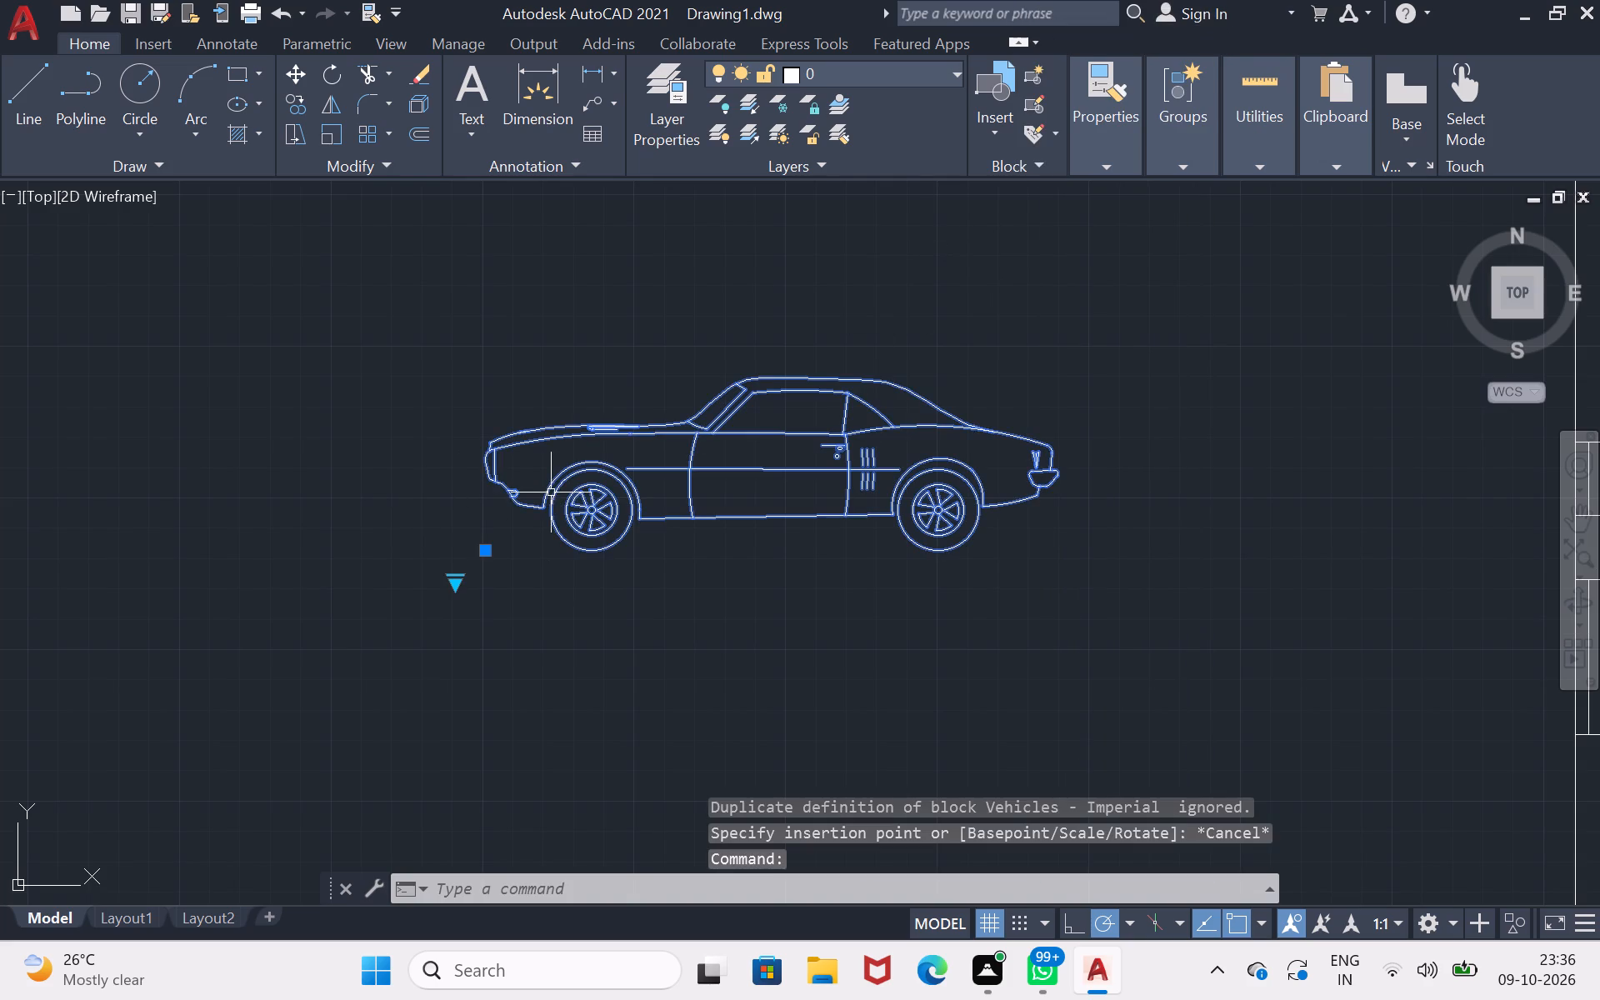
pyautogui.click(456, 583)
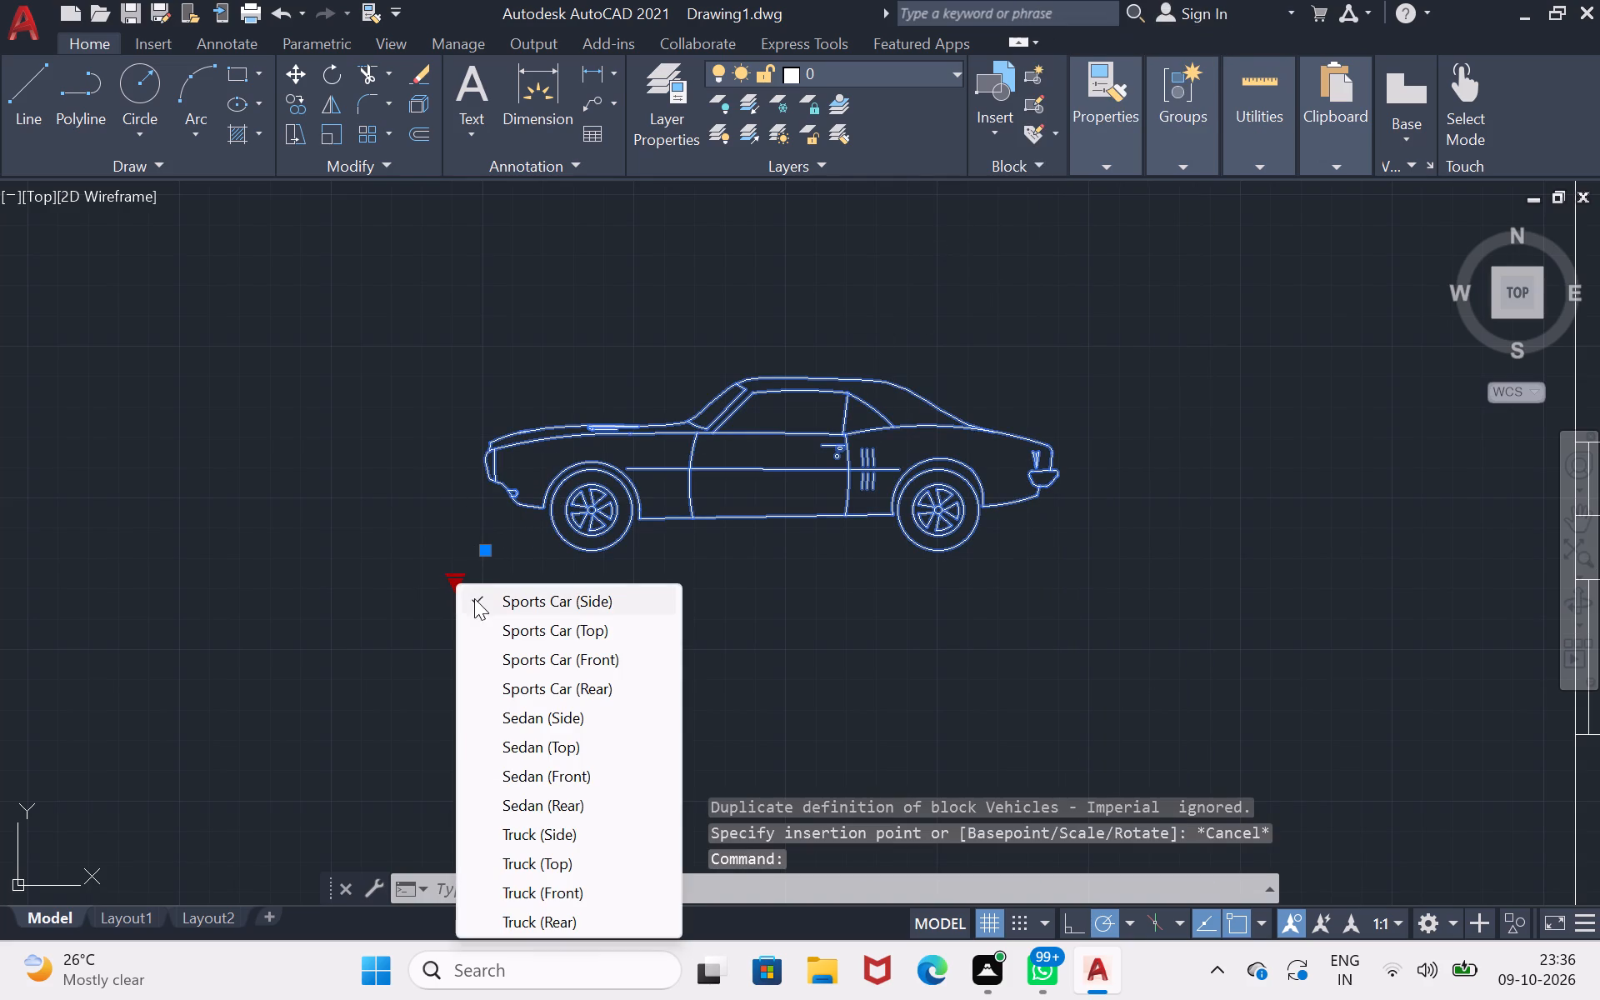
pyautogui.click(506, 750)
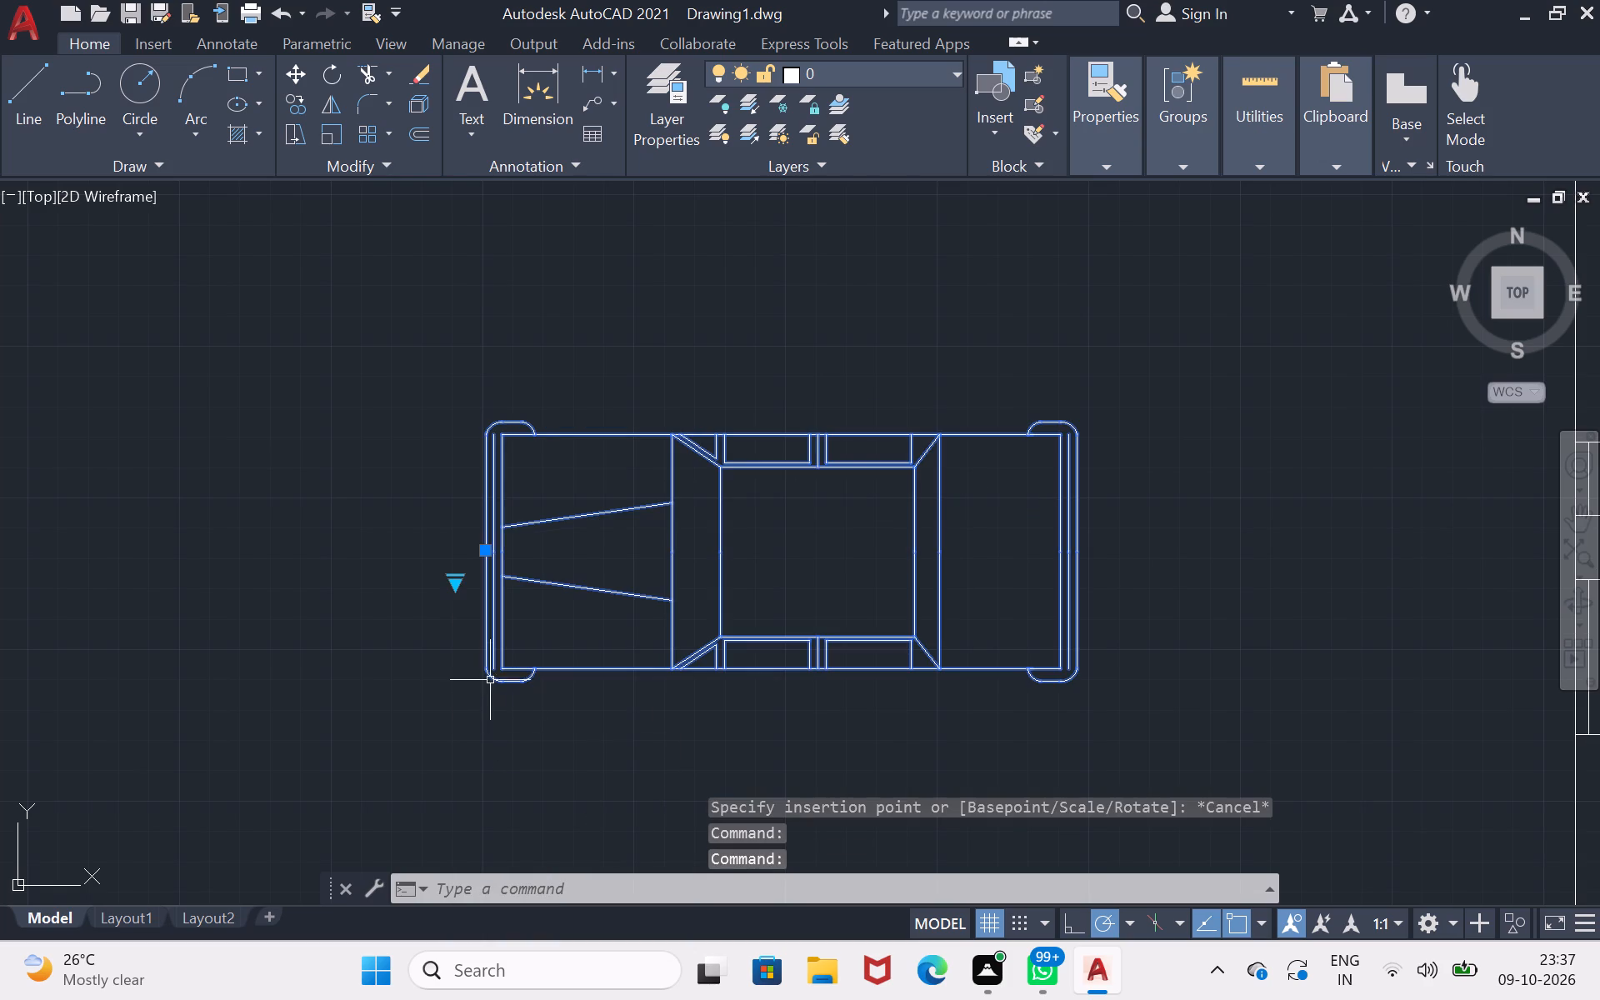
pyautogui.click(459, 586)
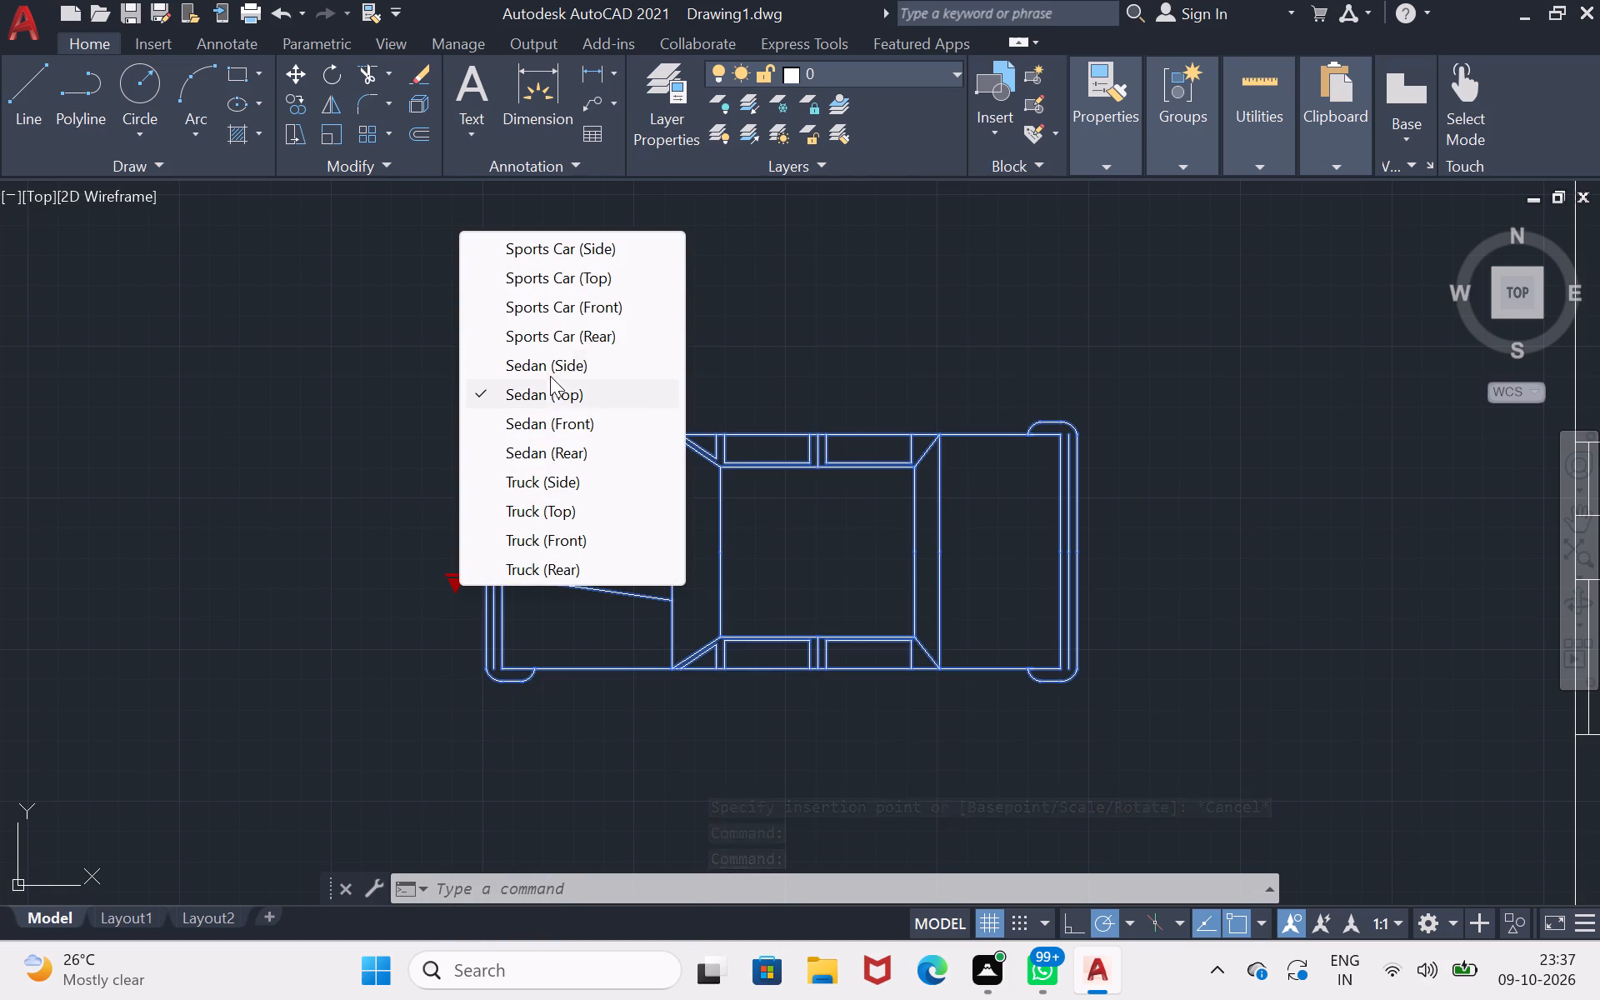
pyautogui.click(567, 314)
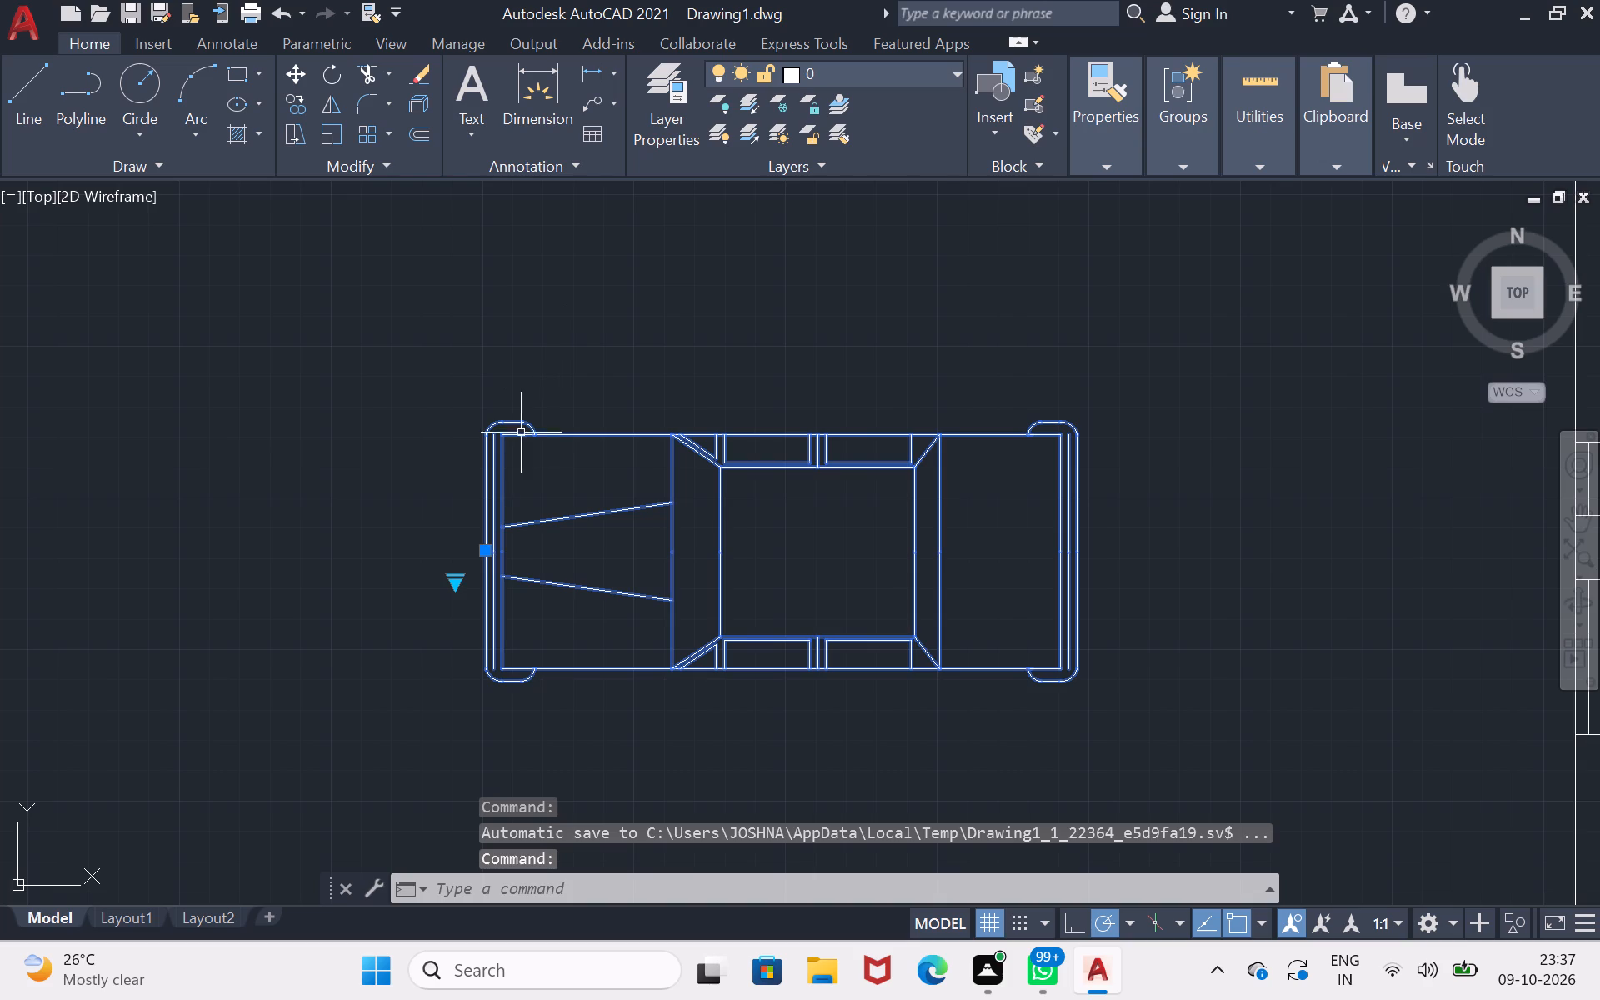
# Switch the inserted vehicle block to the Sports Car (Top) view.
pyautogui.click(462, 583)
pyautogui.moveTo(459, 584); pyautogui.dragTo(457, 588)
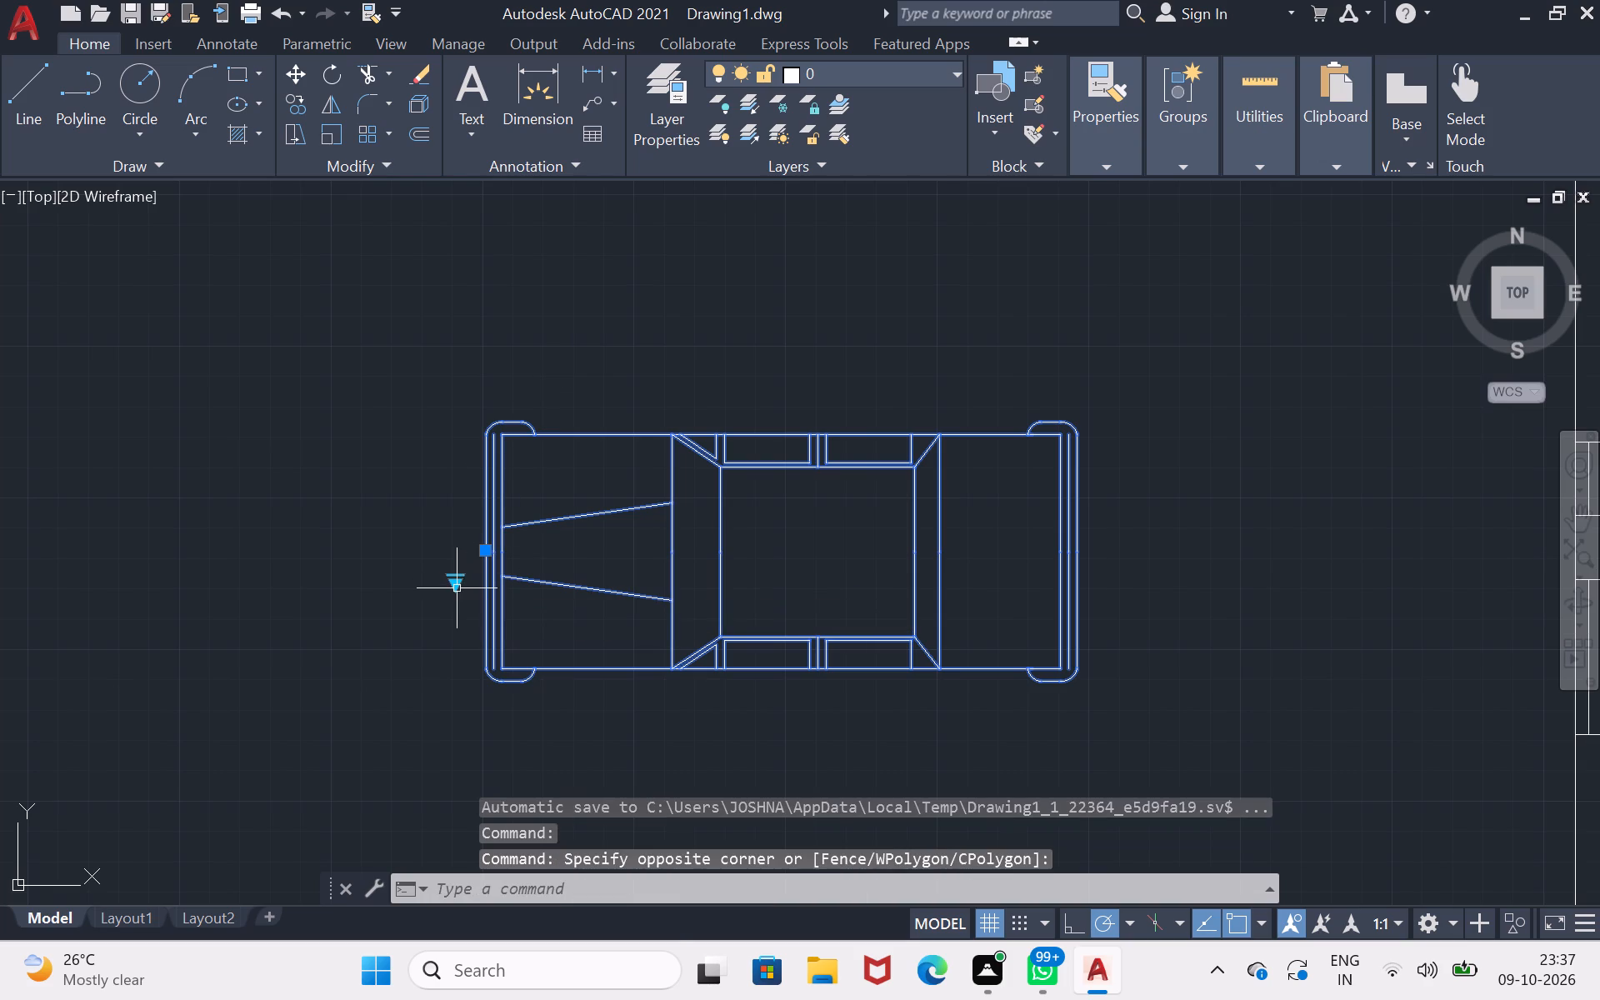
pyautogui.moveTo(457, 588); pyautogui.dragTo(455, 592)
pyautogui.click(459, 581)
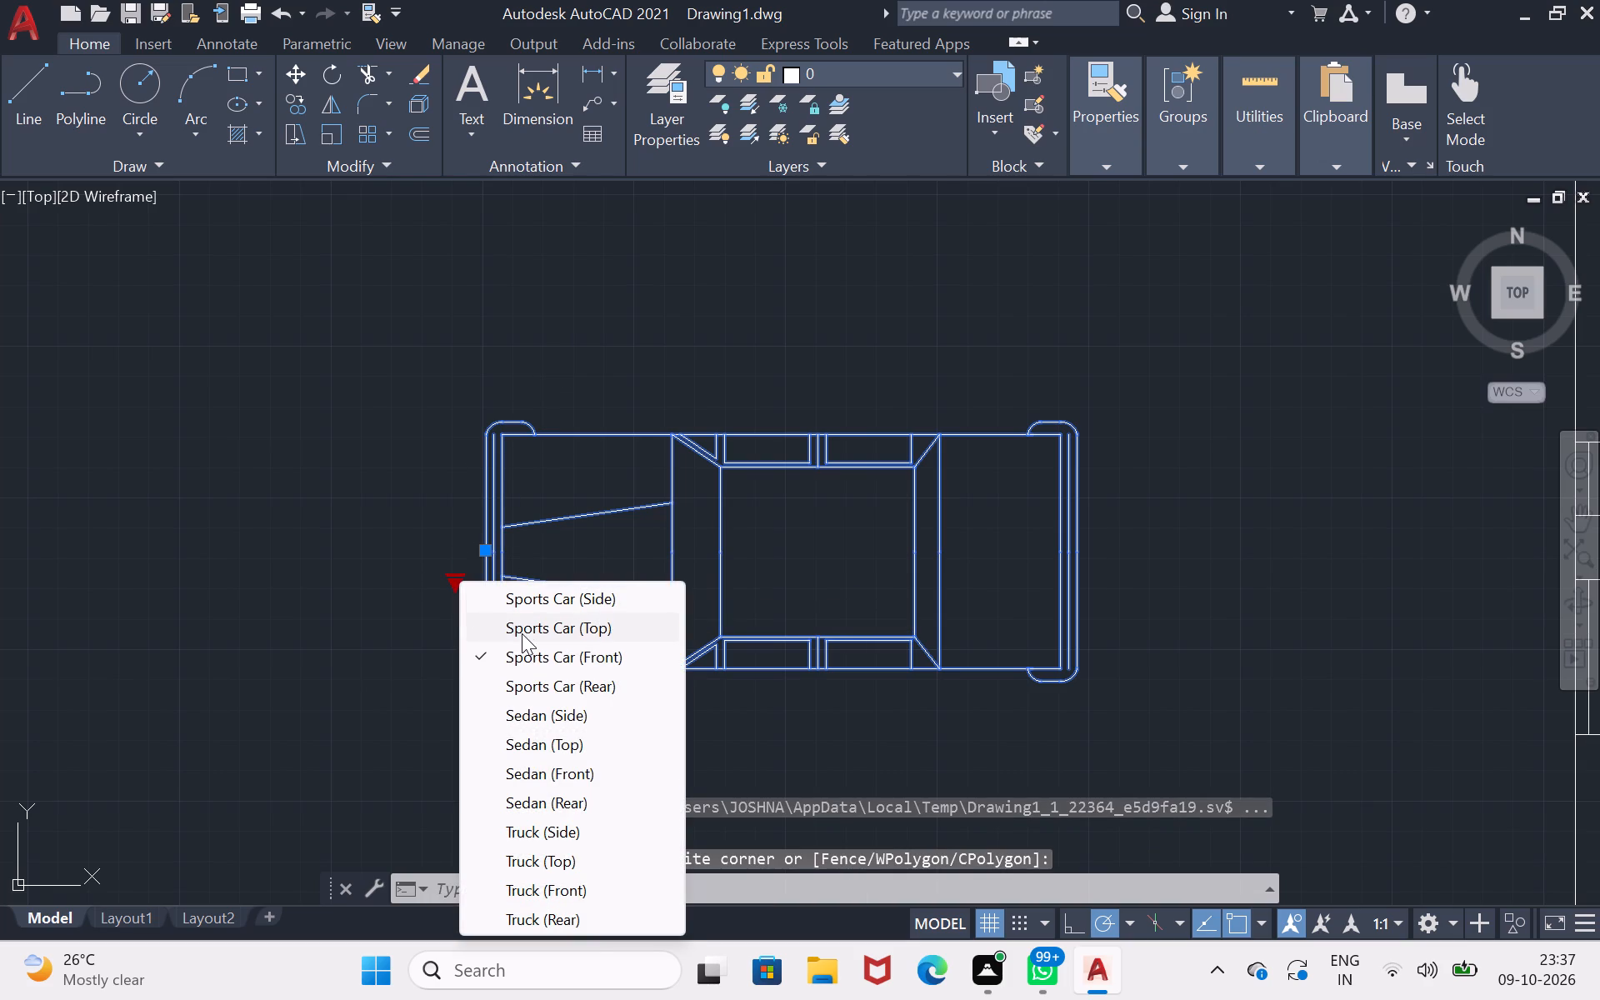
pyautogui.click(523, 630)
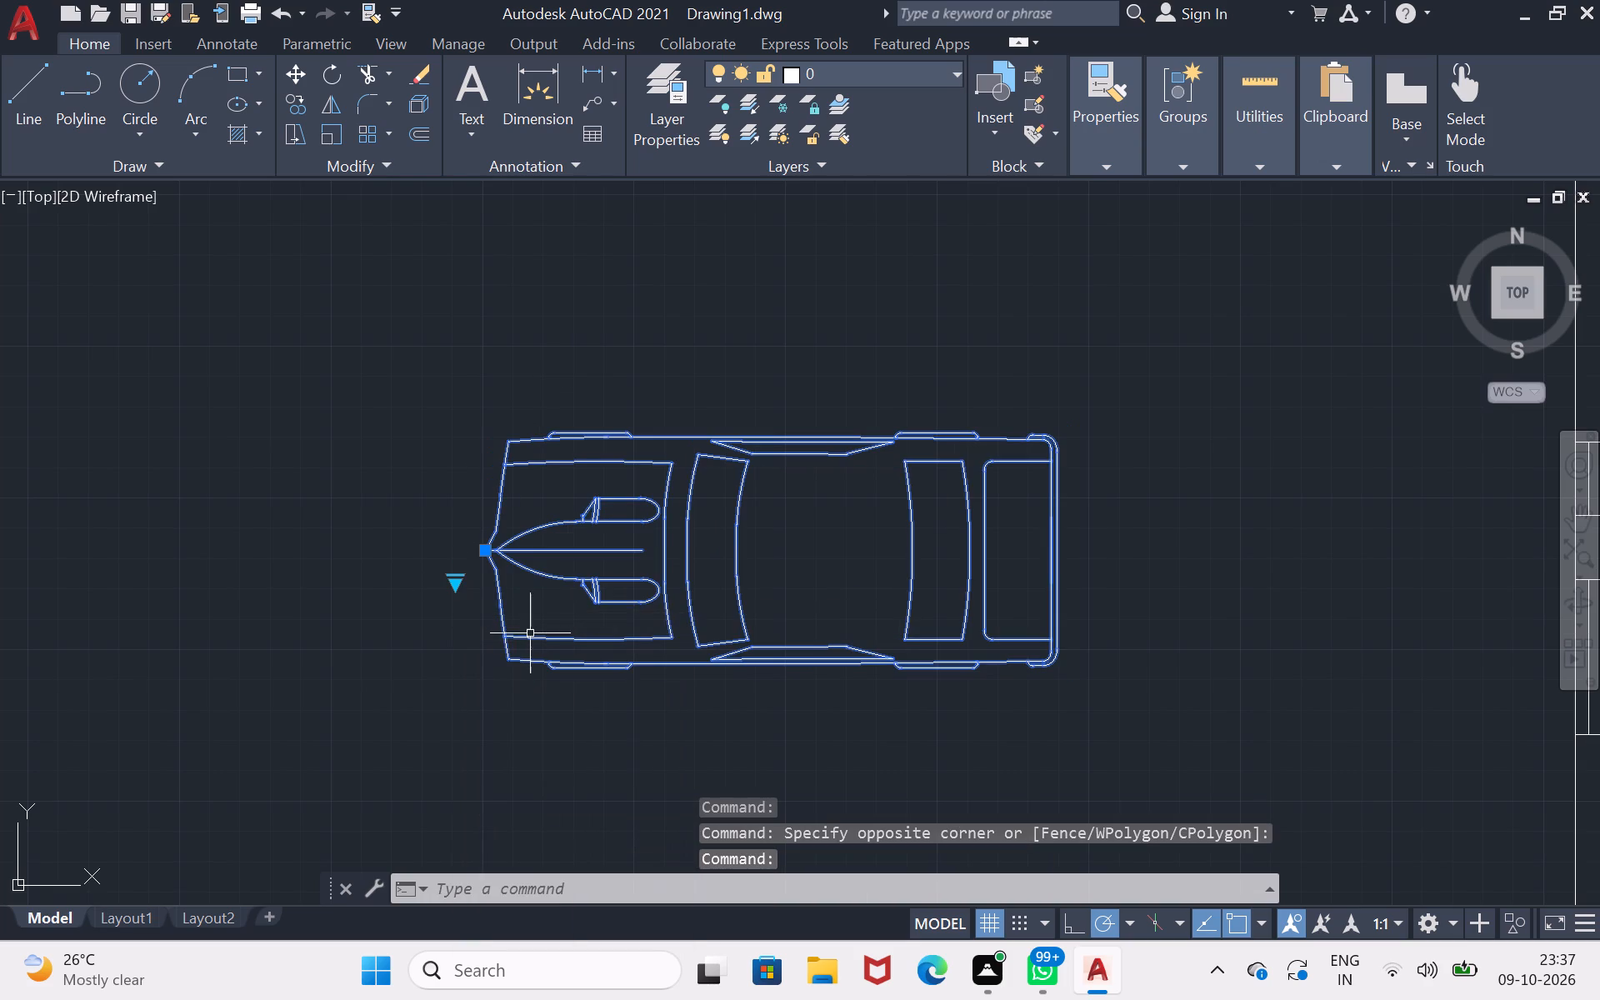
# Rotate the Sports Car (Top) block 270° so it stands upright with its front facing up.
pyautogui.moveTo(637, 324); pyautogui.dragTo(1182, 582)
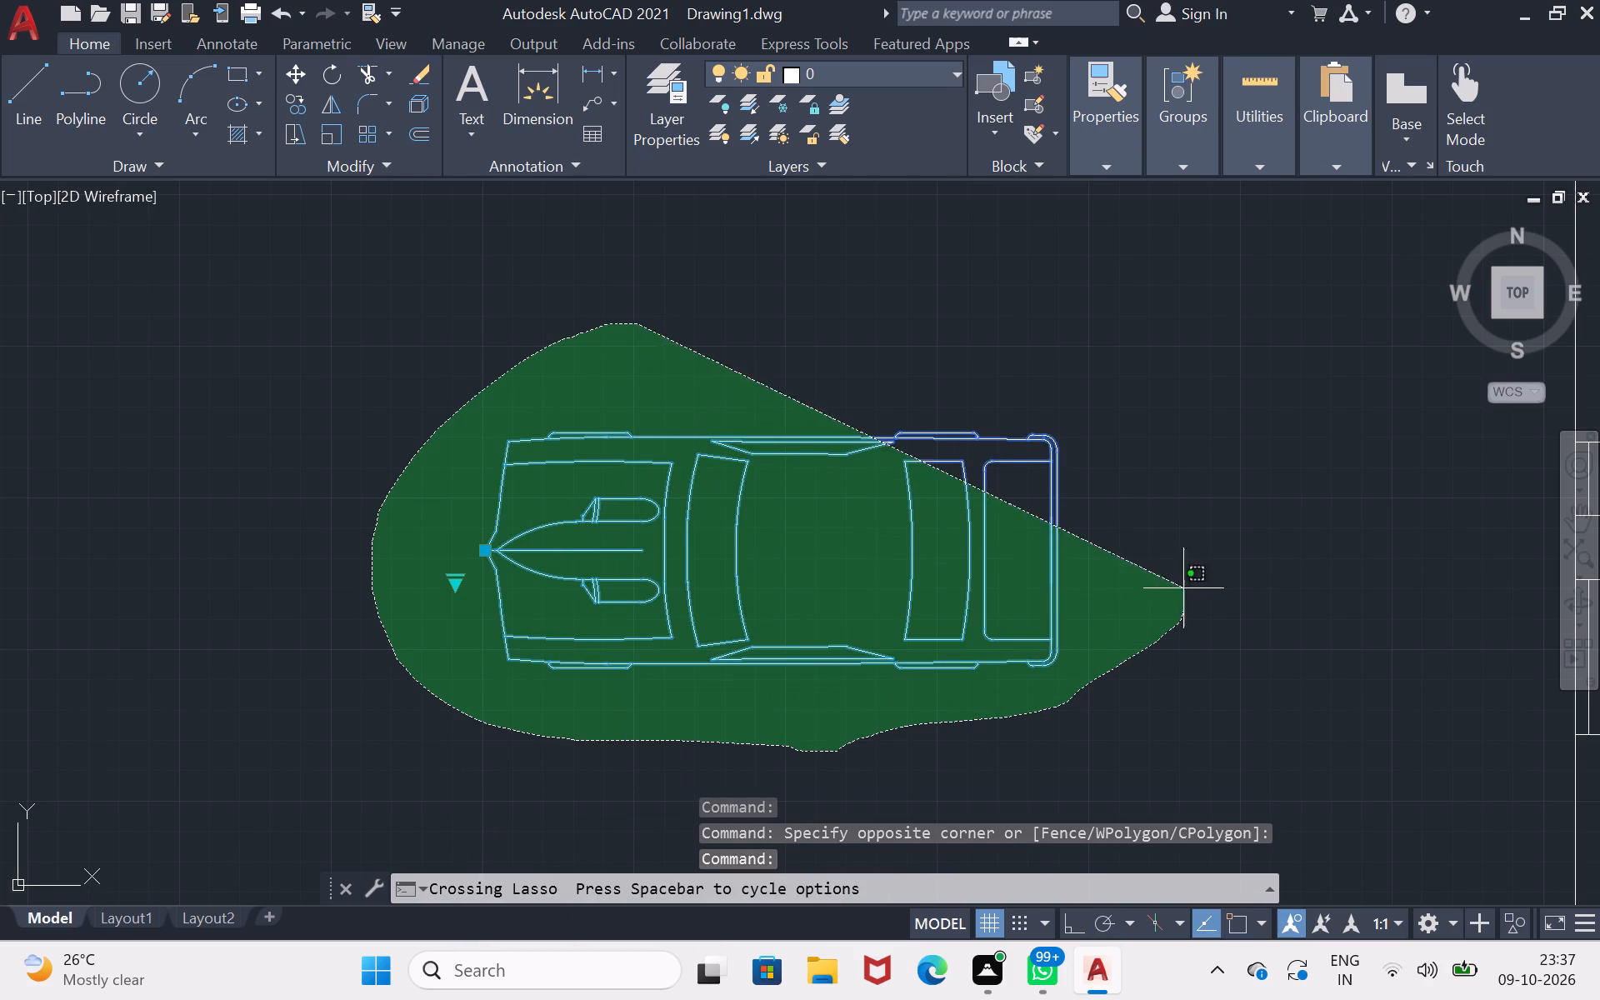
pyautogui.moveTo(1182, 582); pyautogui.dragTo(844, 358)
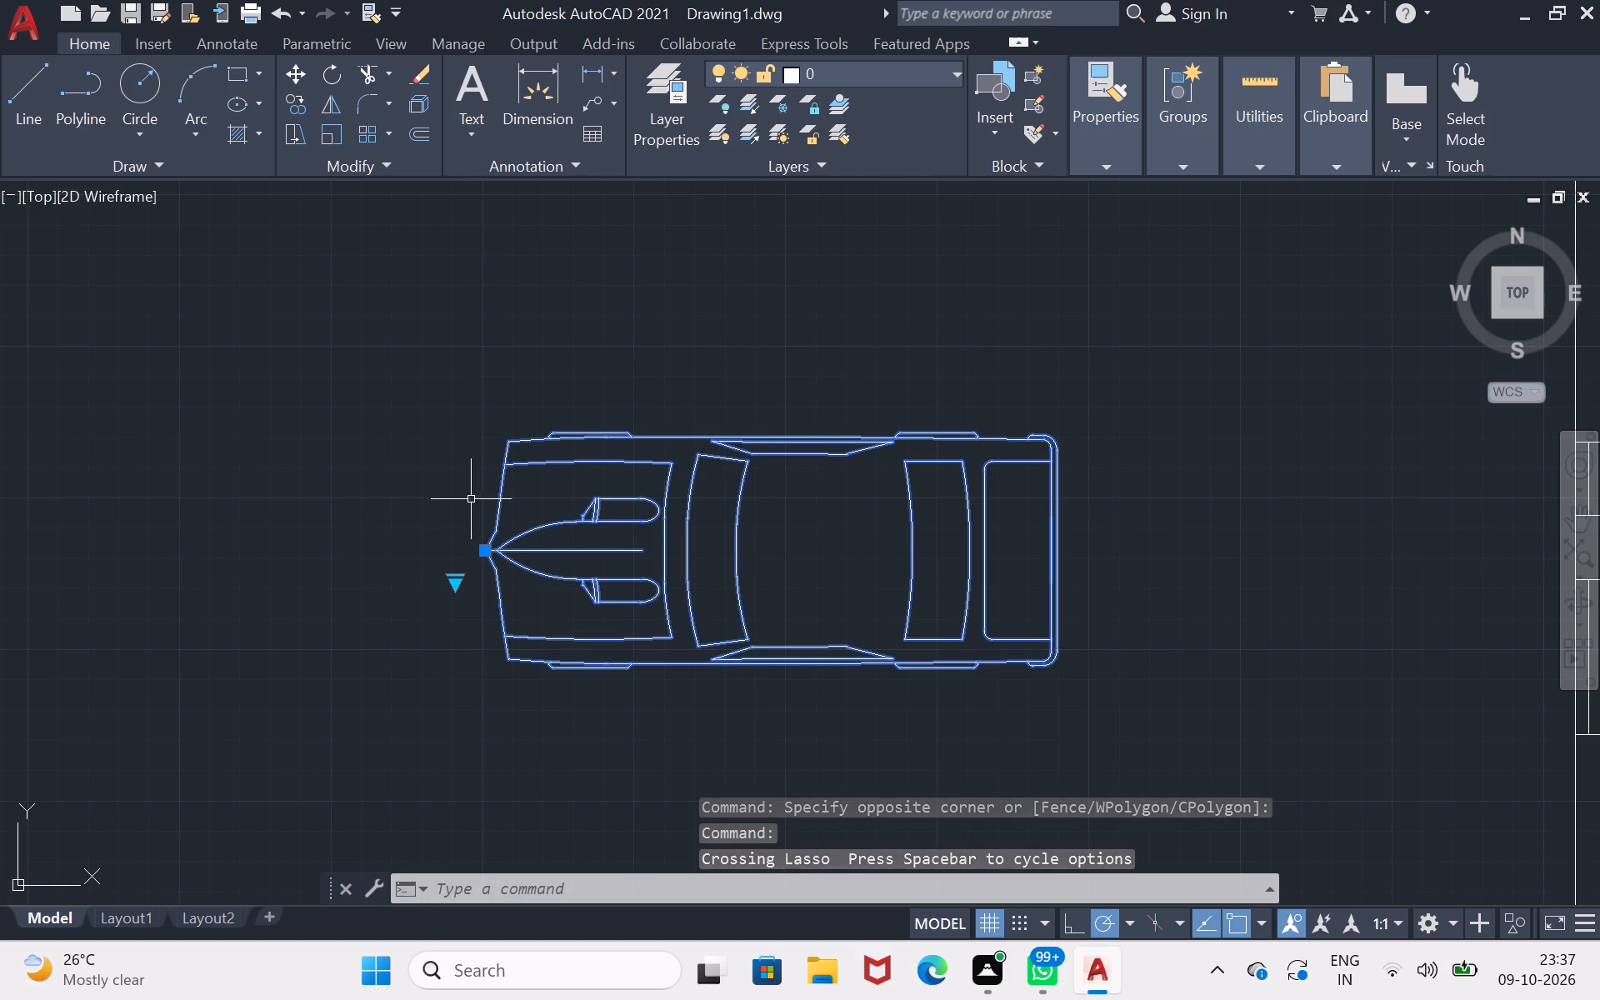
pyautogui.write('ro')
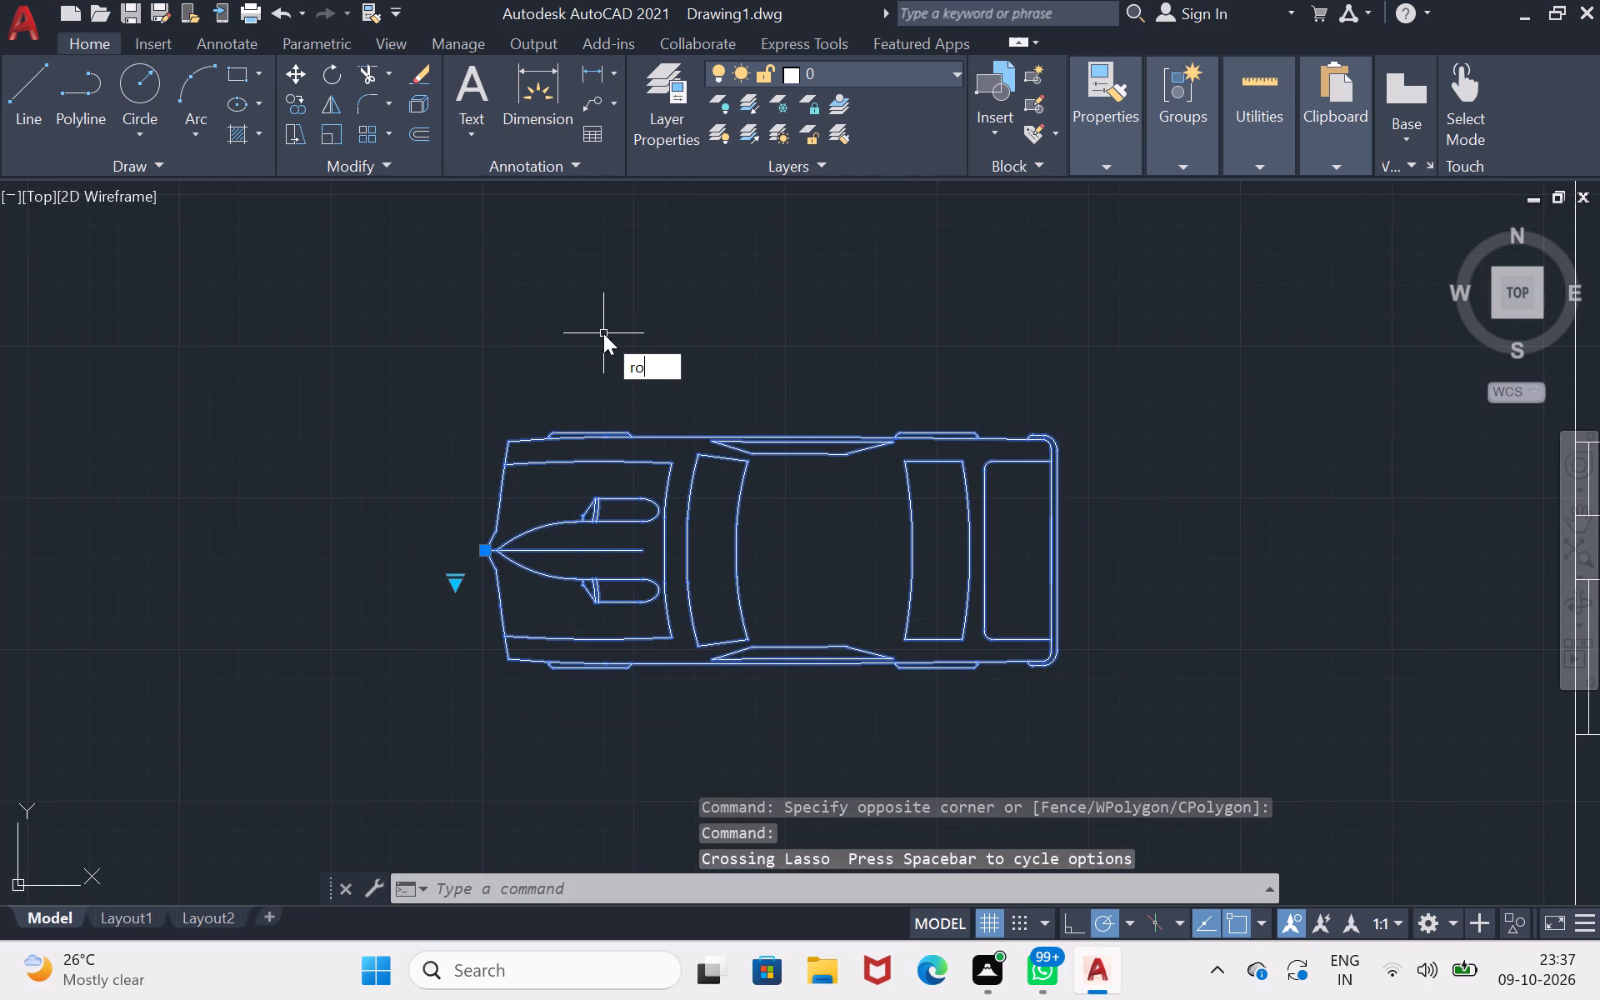
pyautogui.press('Return')
pyautogui.click(596, 374)
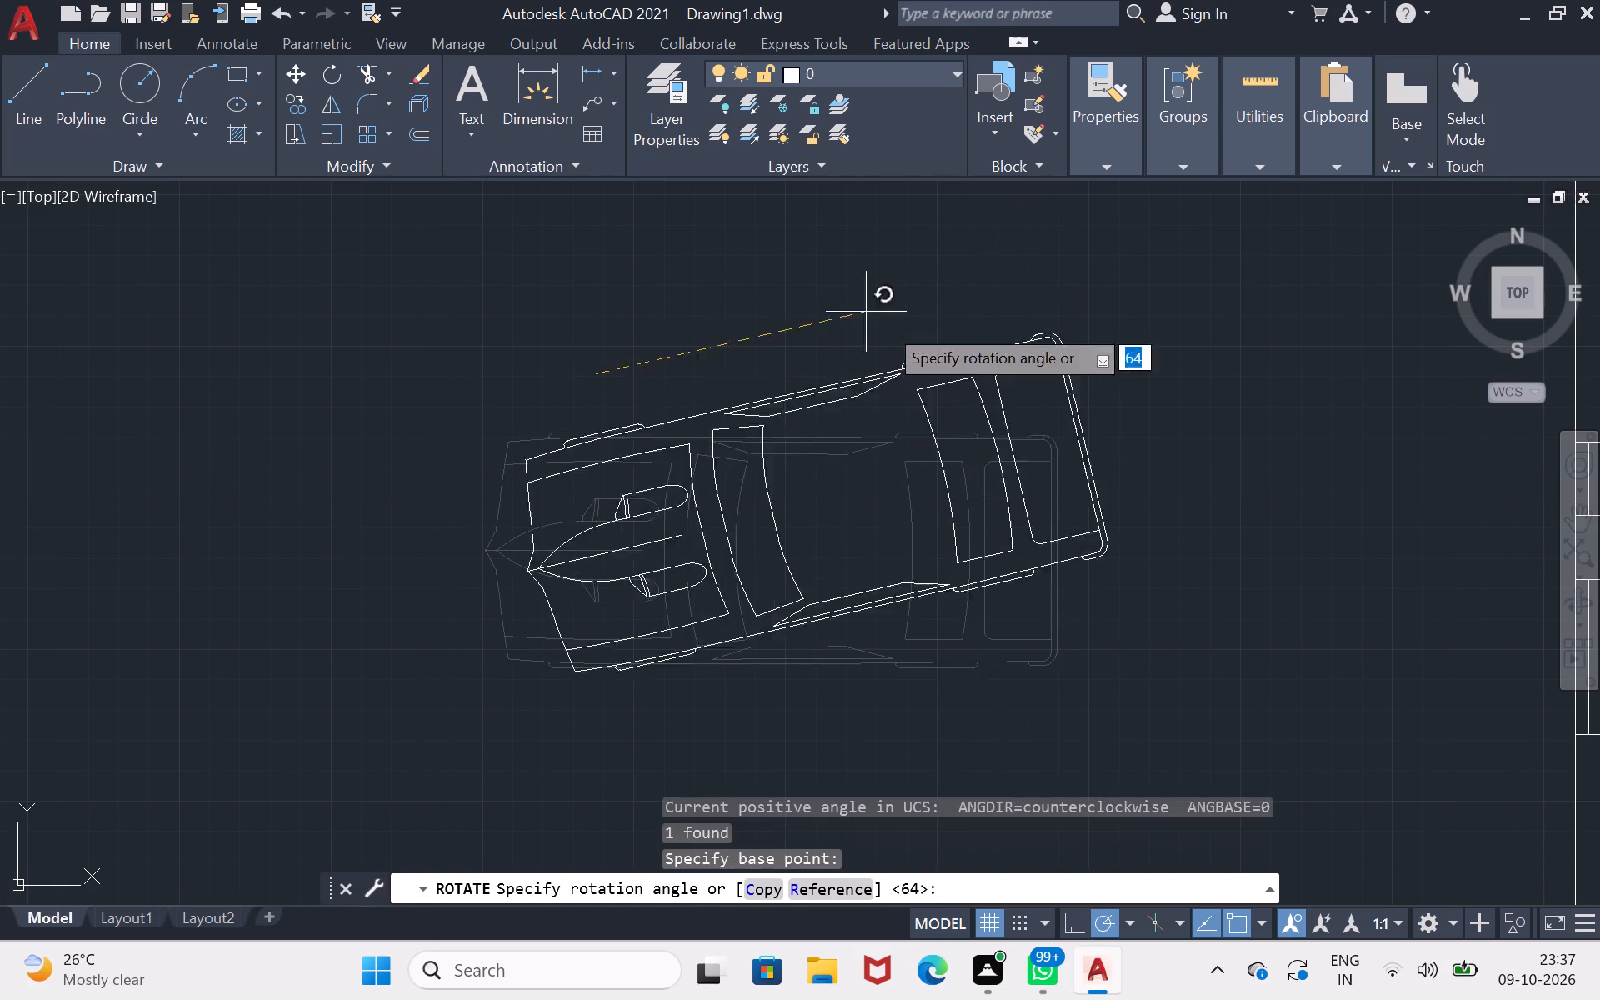
pyautogui.scroll(-1, 629, 751)
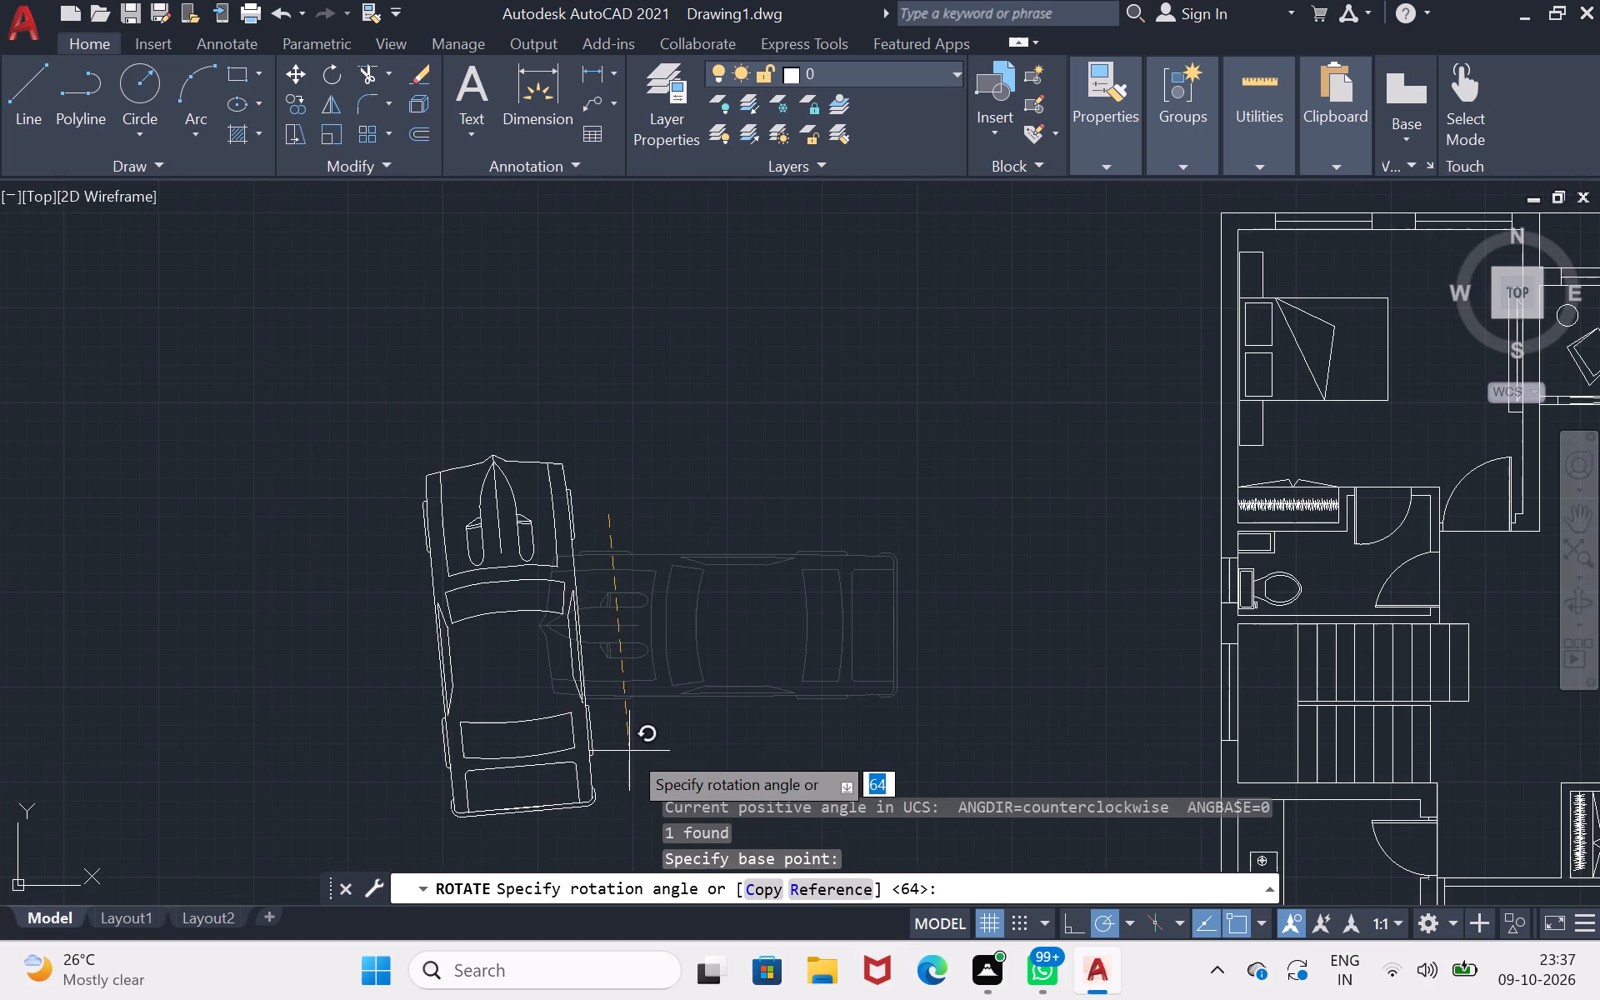
pyautogui.click(614, 758)
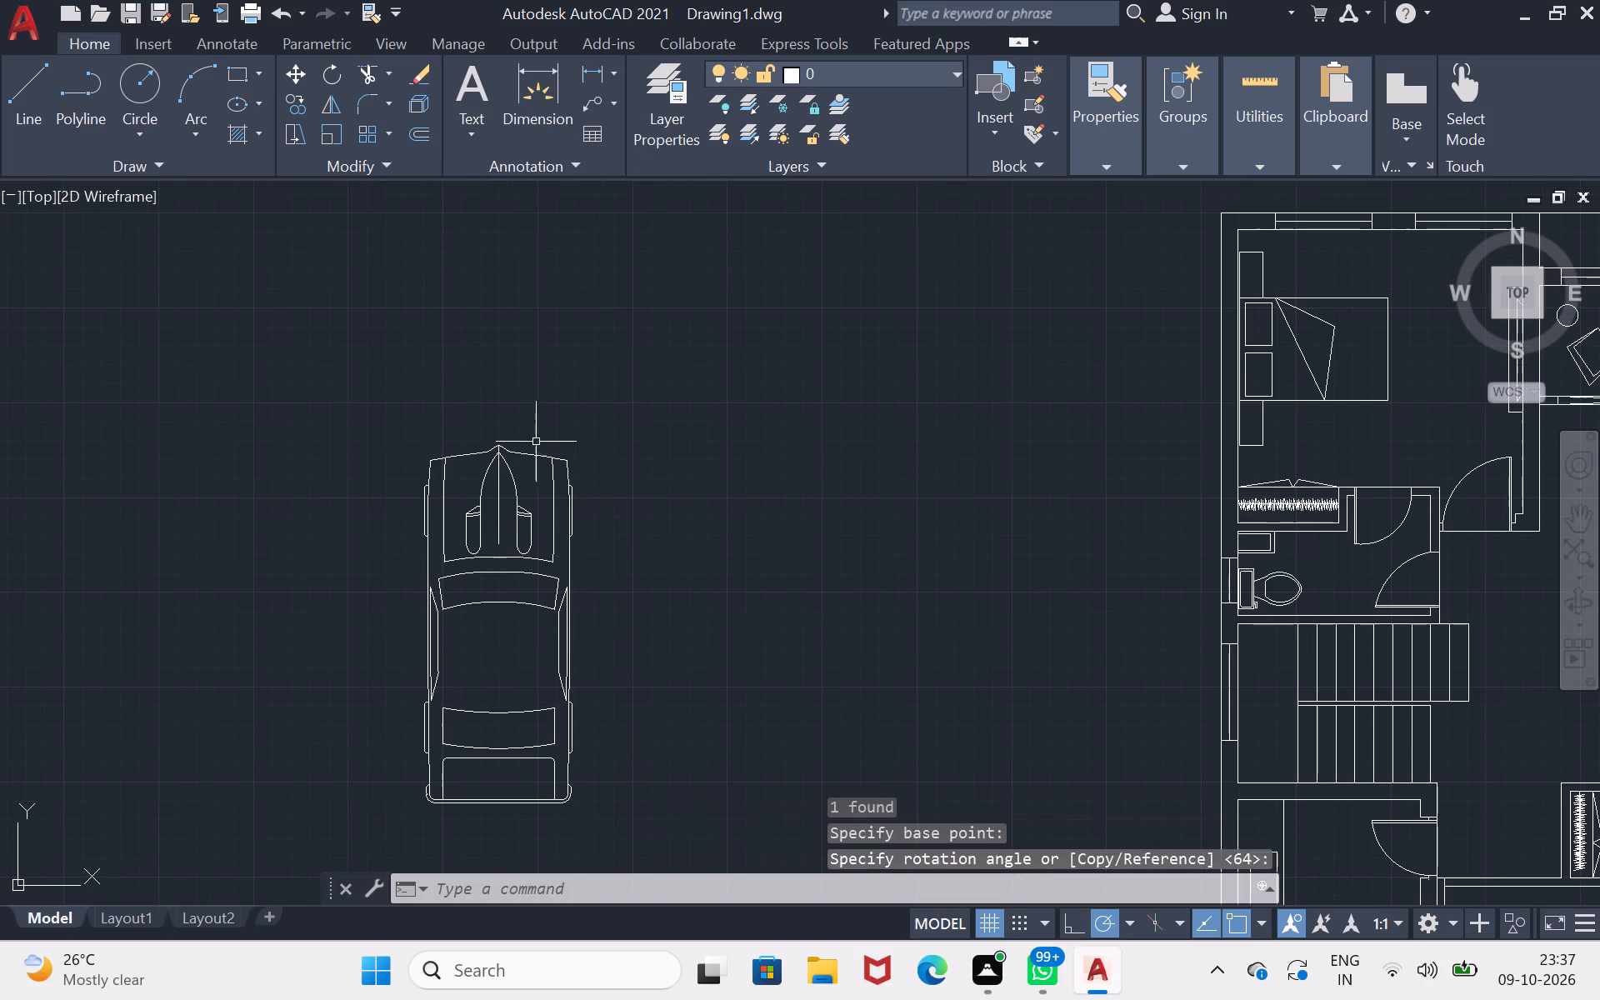
# Copy the upright sports car once into the empty space to its left, away from the house plan.
pyautogui.moveTo(476, 398); pyautogui.dragTo(627, 482)
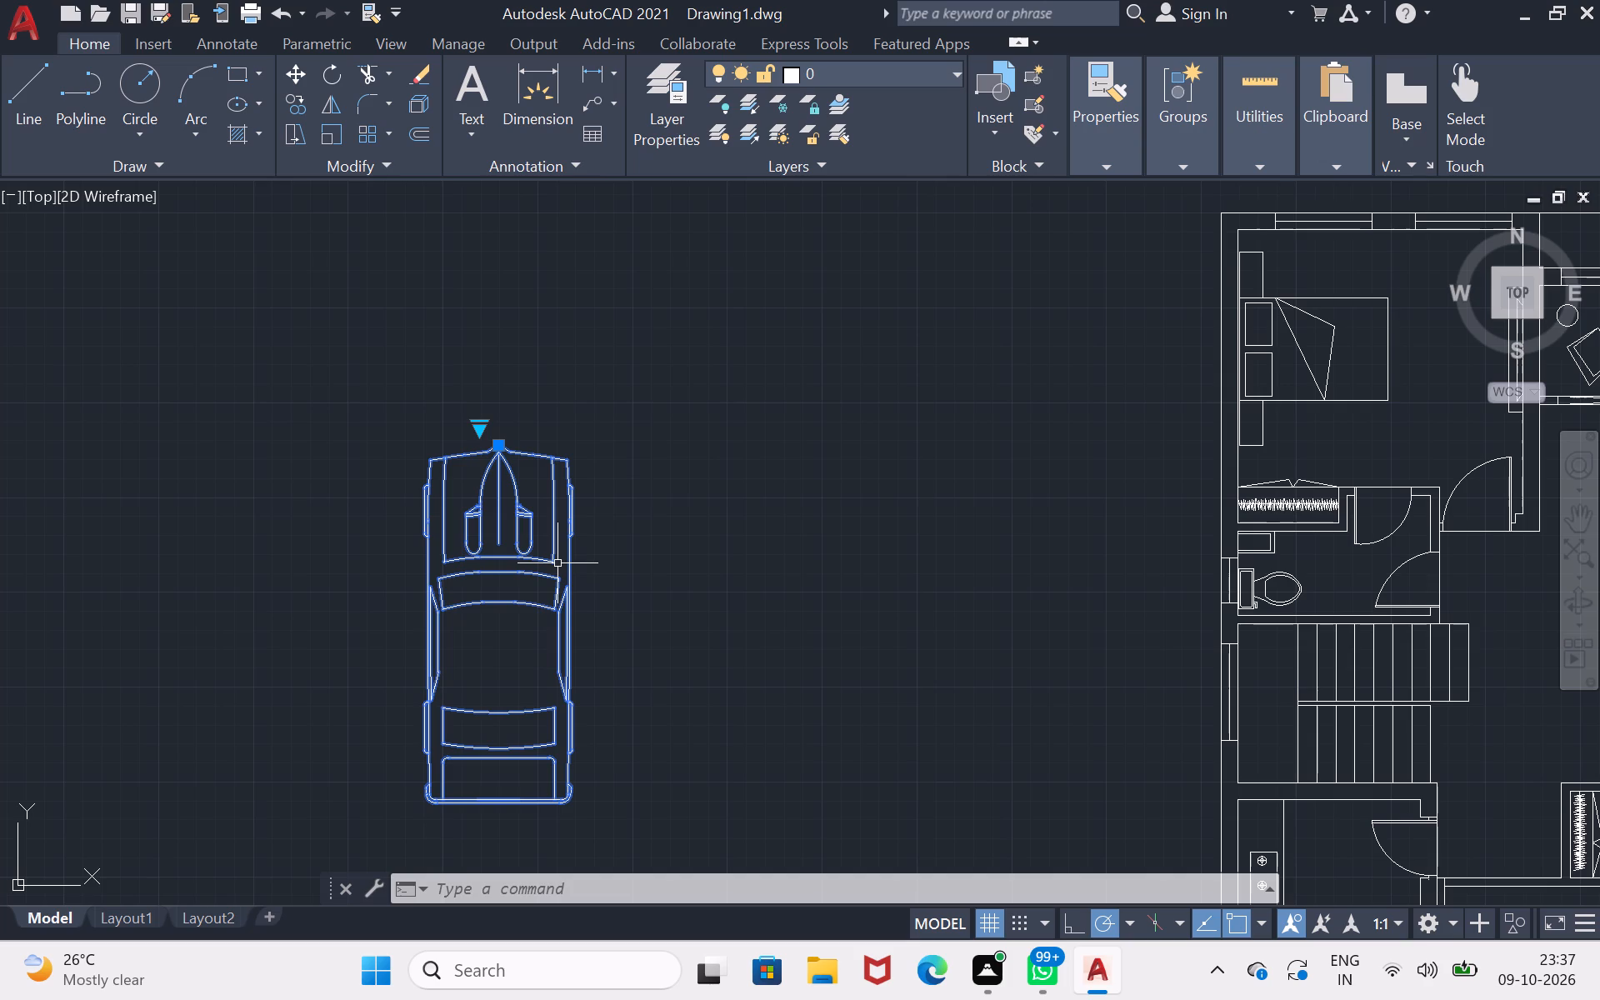
pyautogui.write('co')
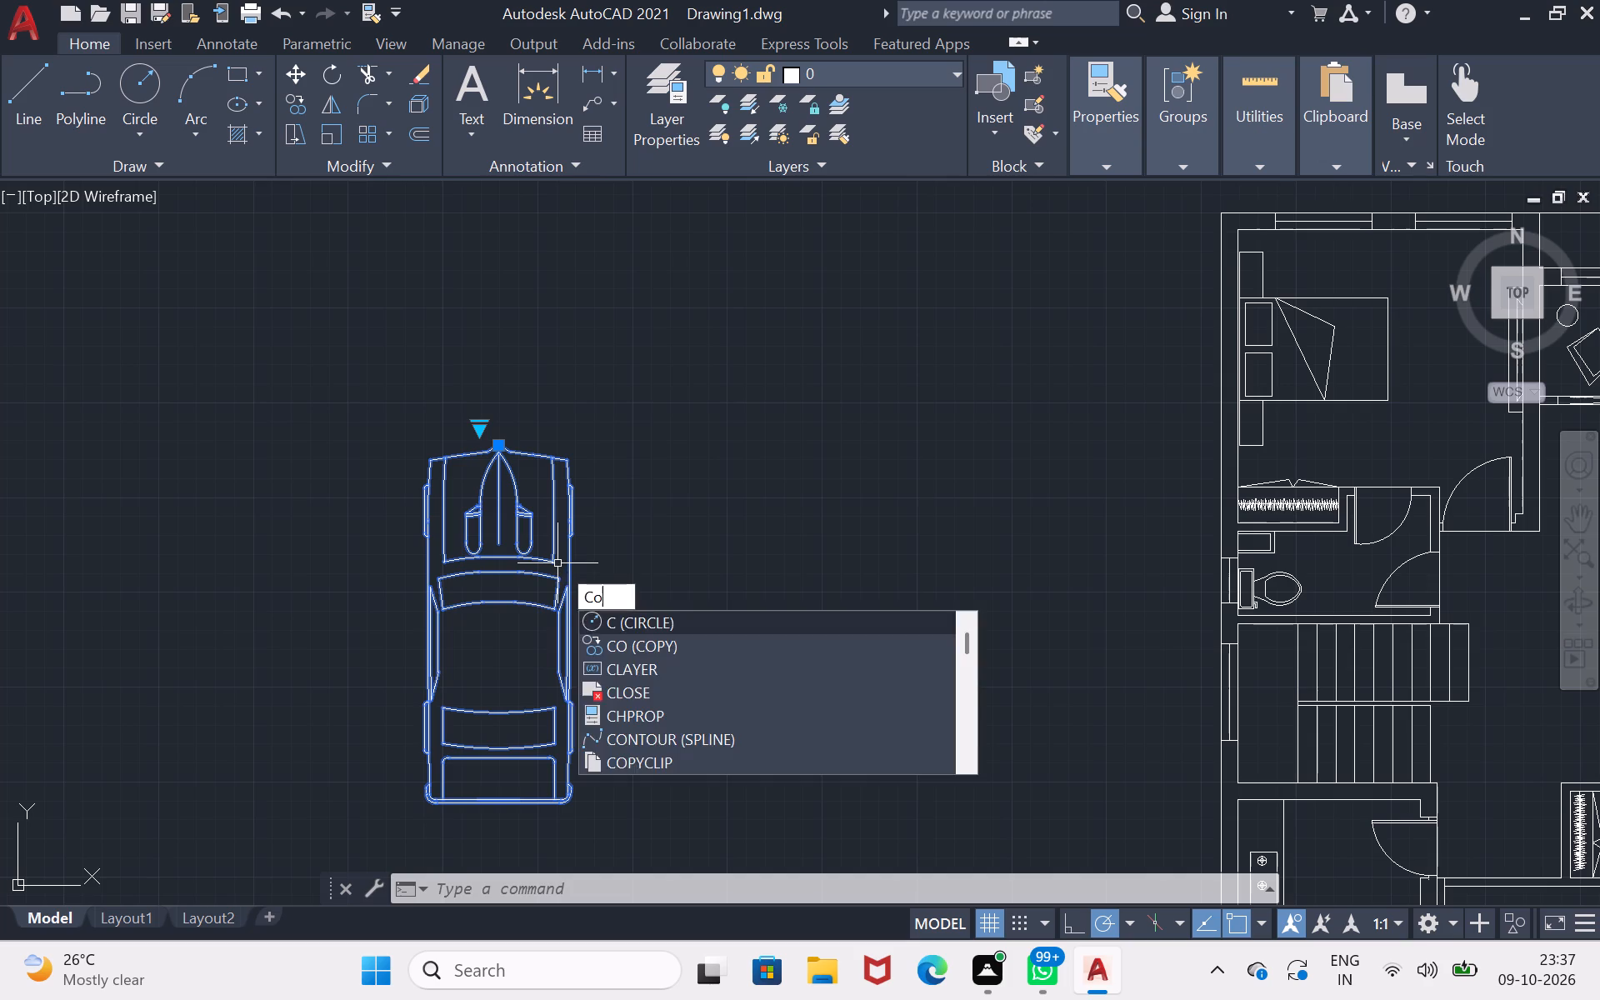
pyautogui.press('Return')
pyautogui.click(557, 563)
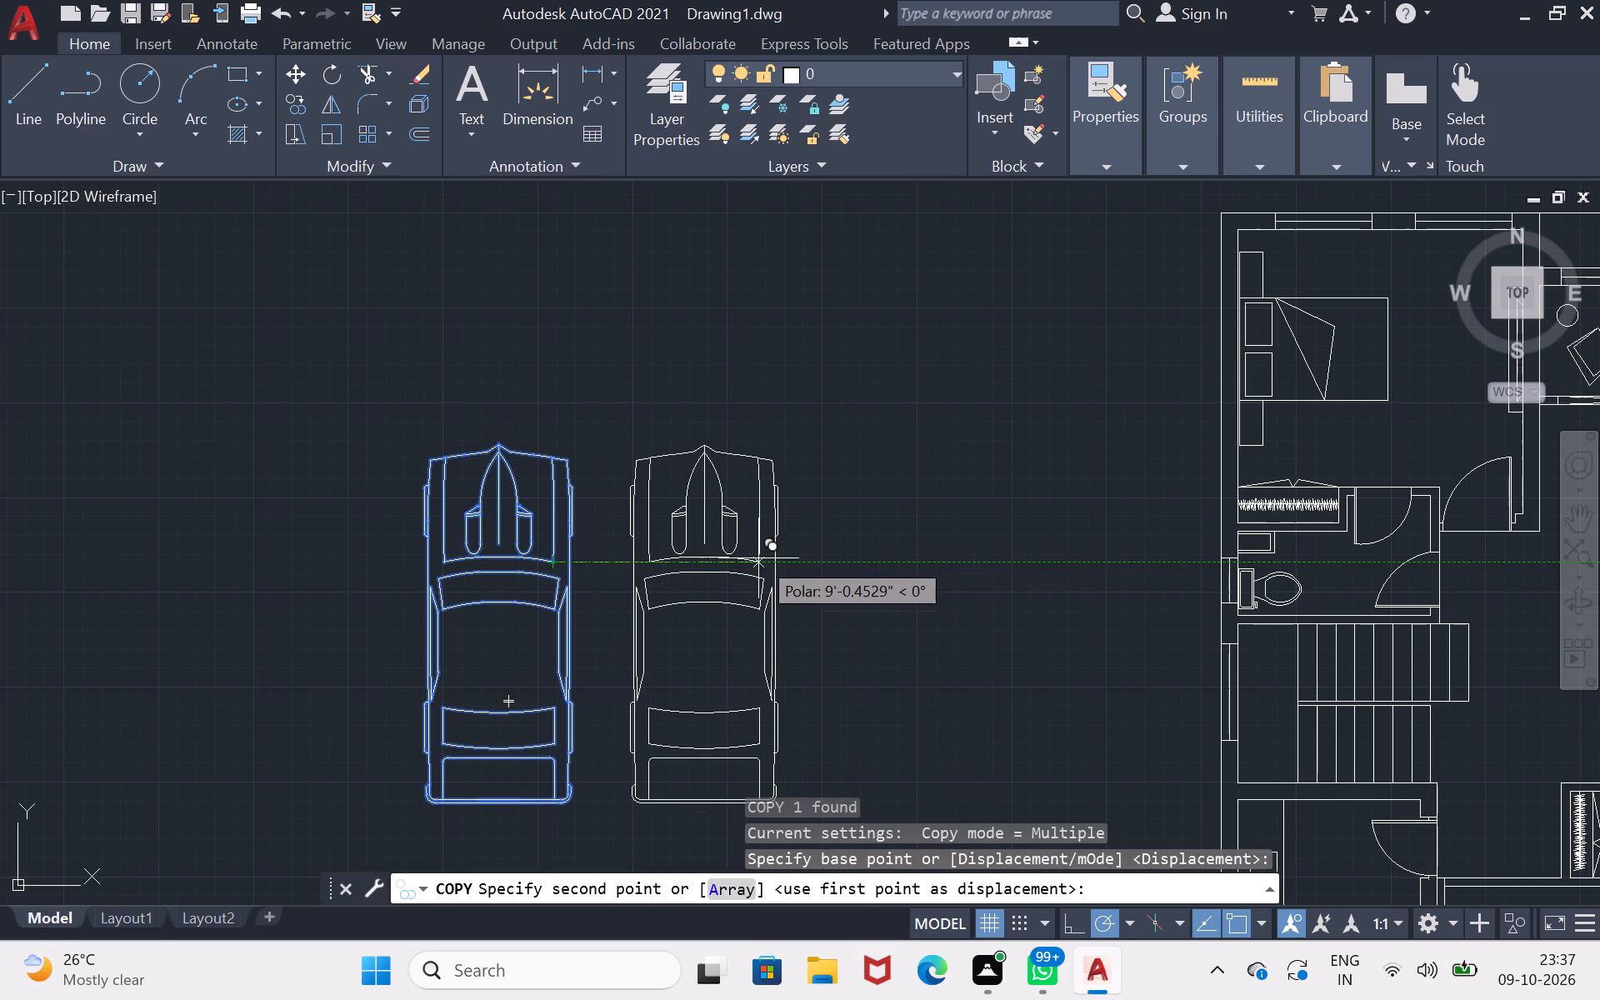
pyautogui.scroll(-2, 758, 558)
pyautogui.scroll(1, 1269, 599)
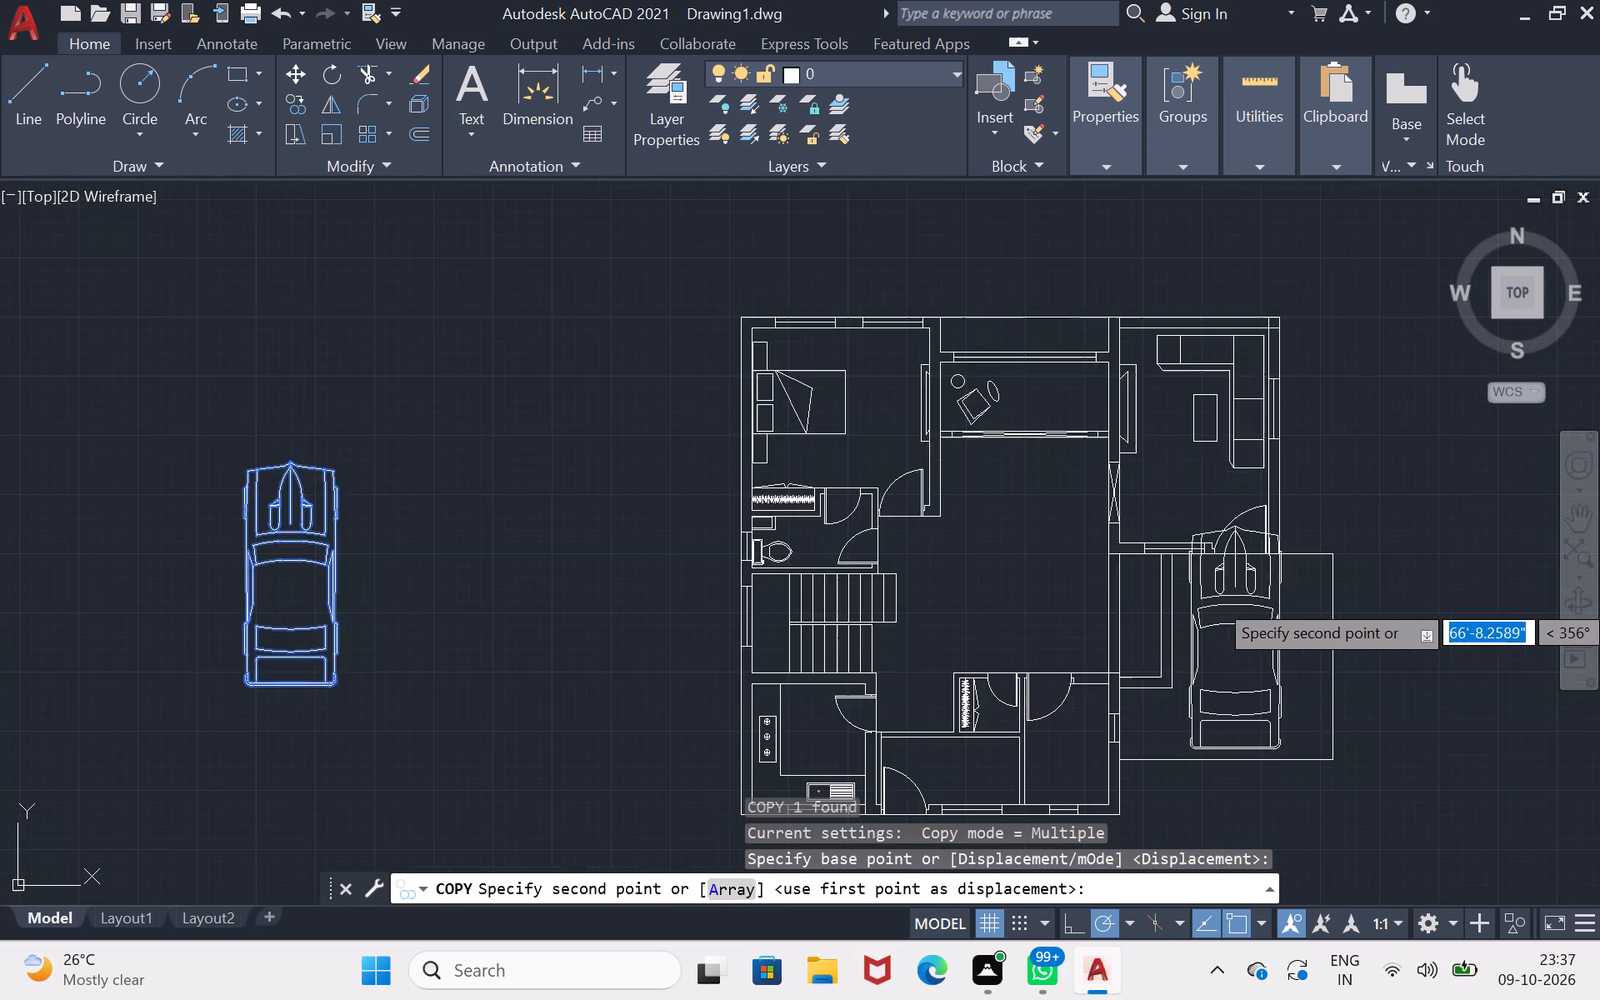
pyautogui.scroll(1, 1269, 599)
pyautogui.scroll(1, 1312, 660)
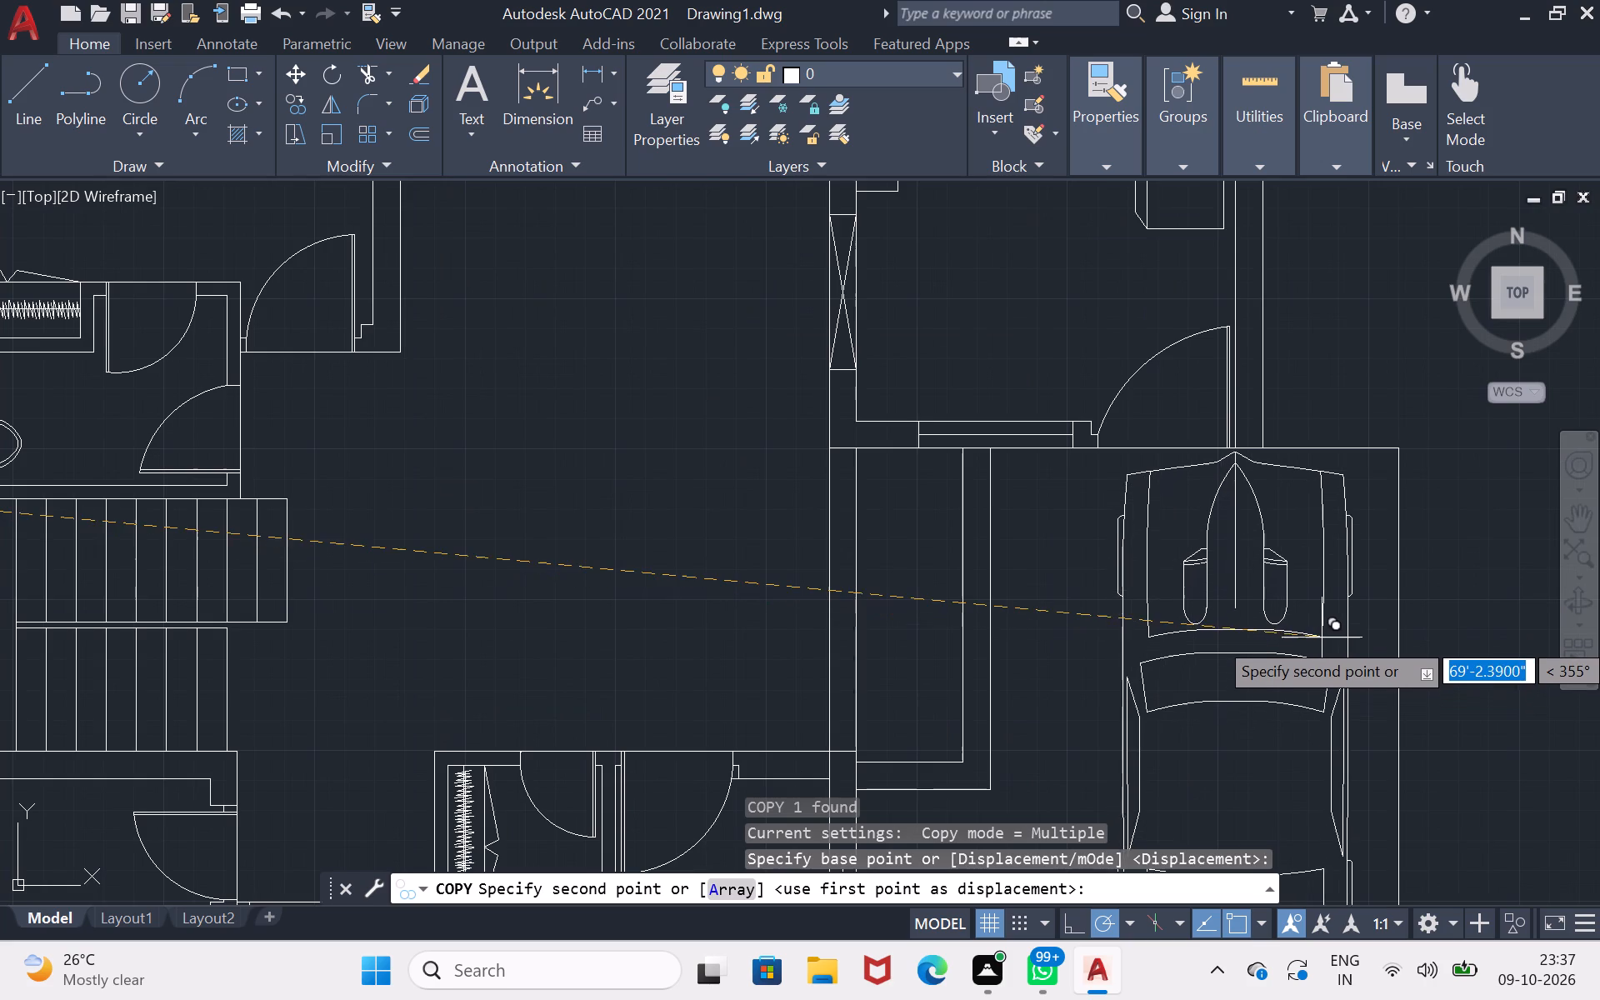
pyautogui.scroll(-1, 1322, 637)
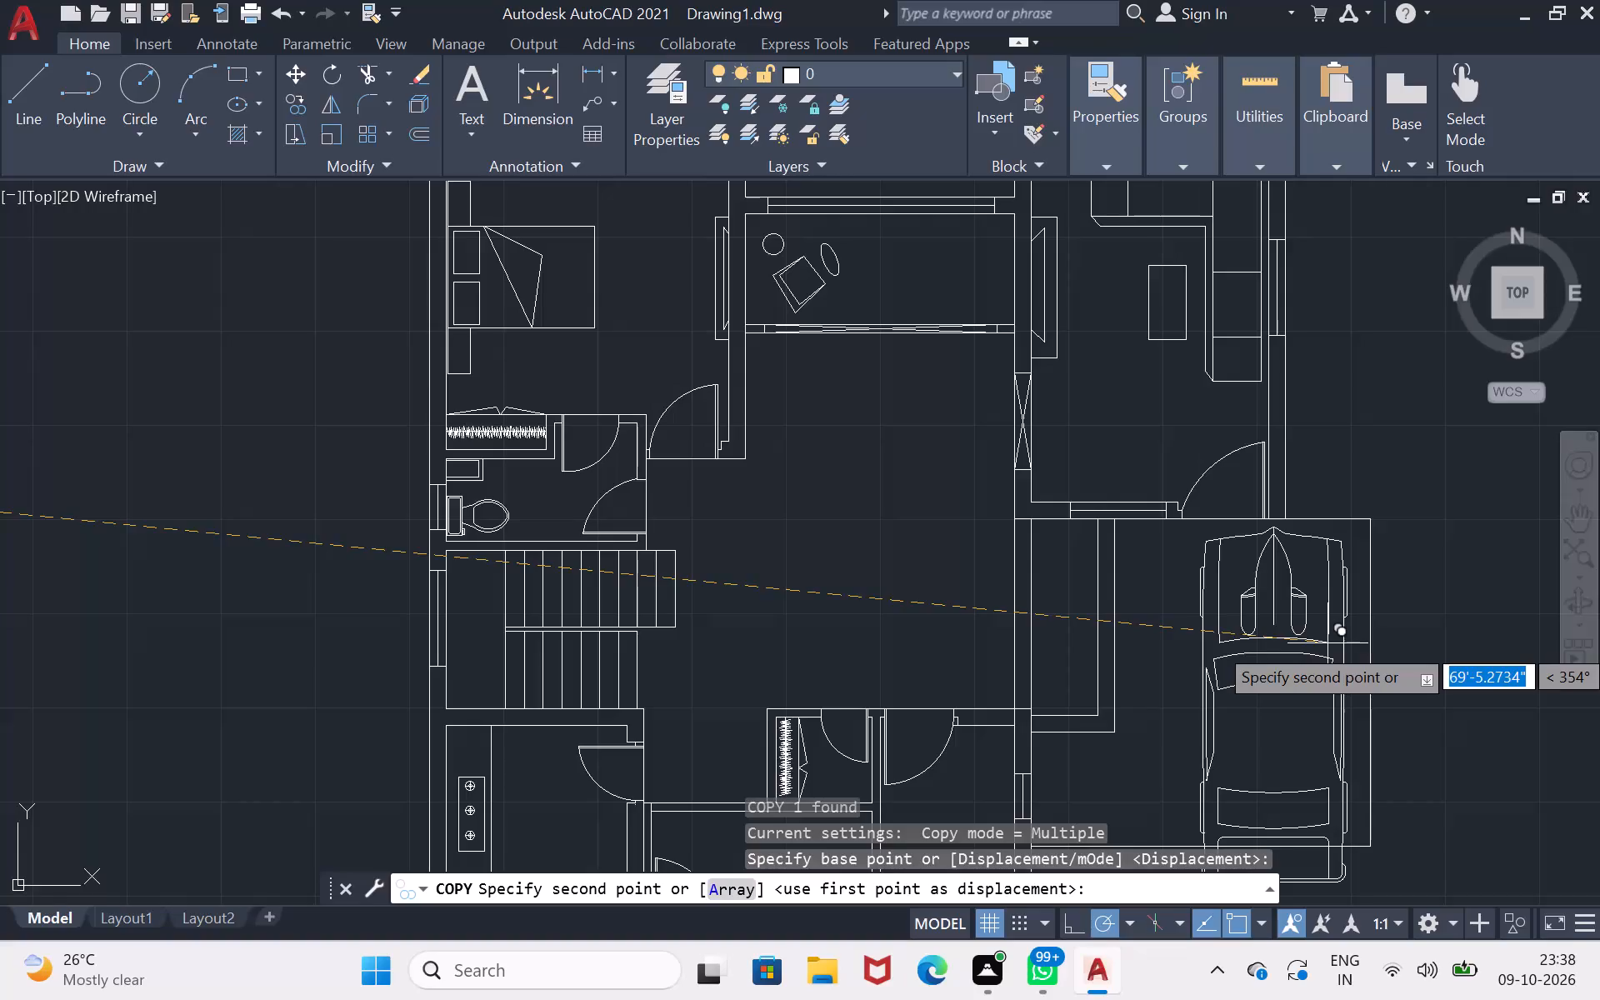
pyautogui.scroll(-1, 1327, 643)
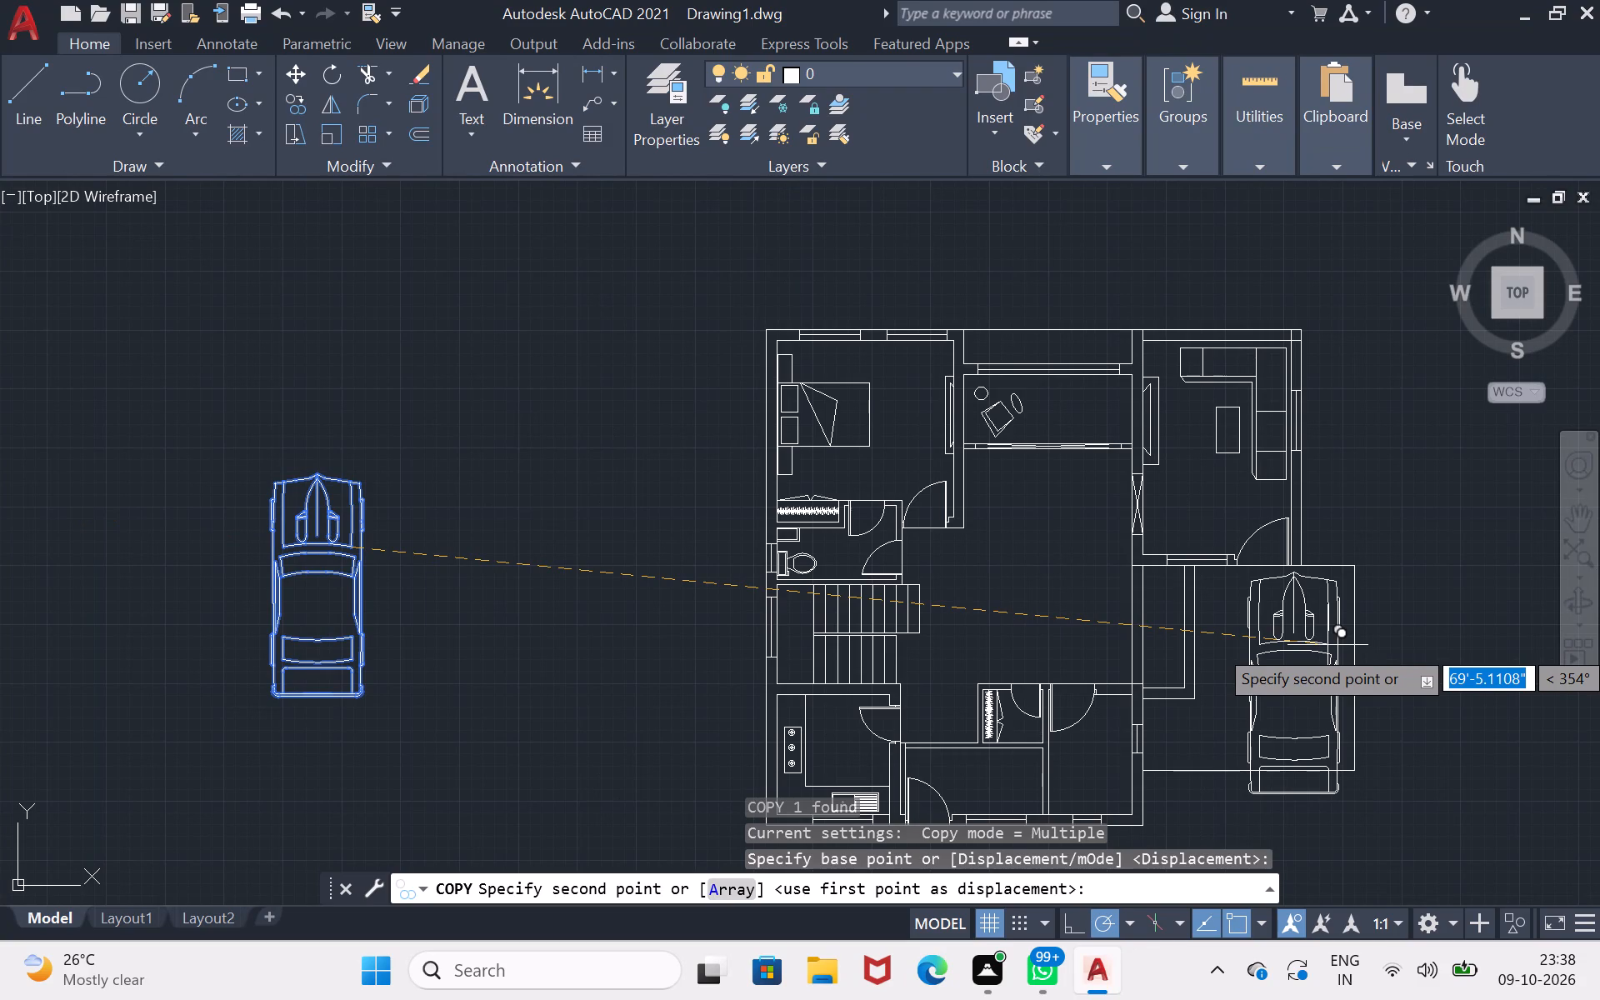
pyautogui.scroll(2, 1327, 645)
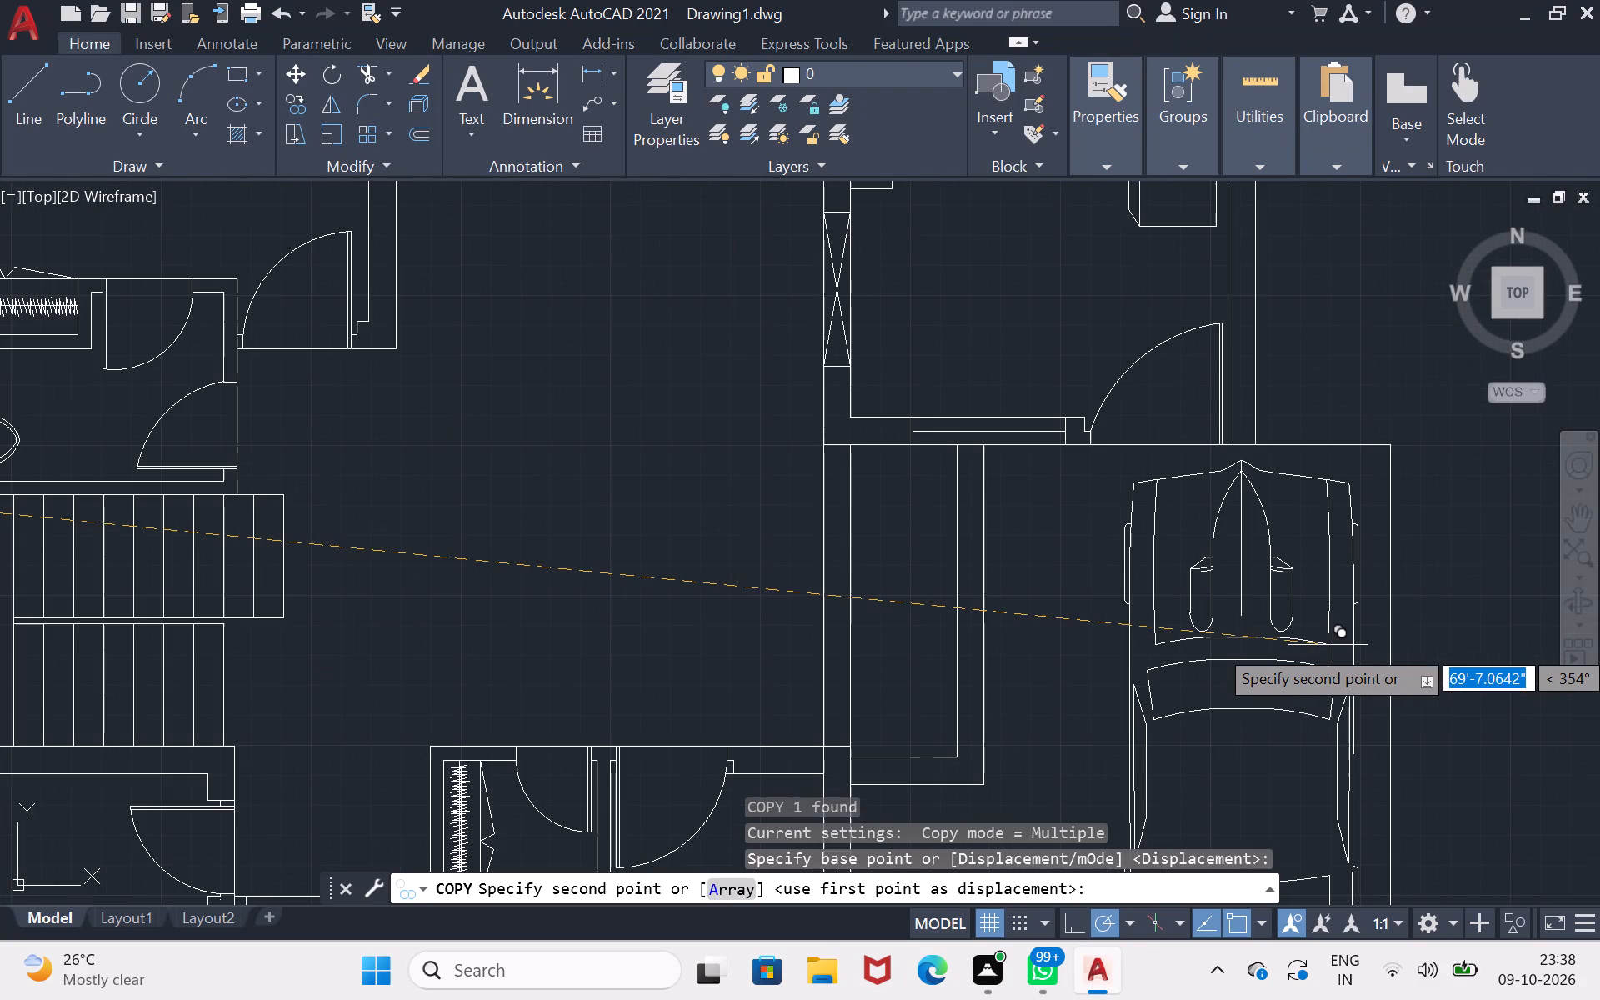
pyautogui.scroll(-3, 1327, 641)
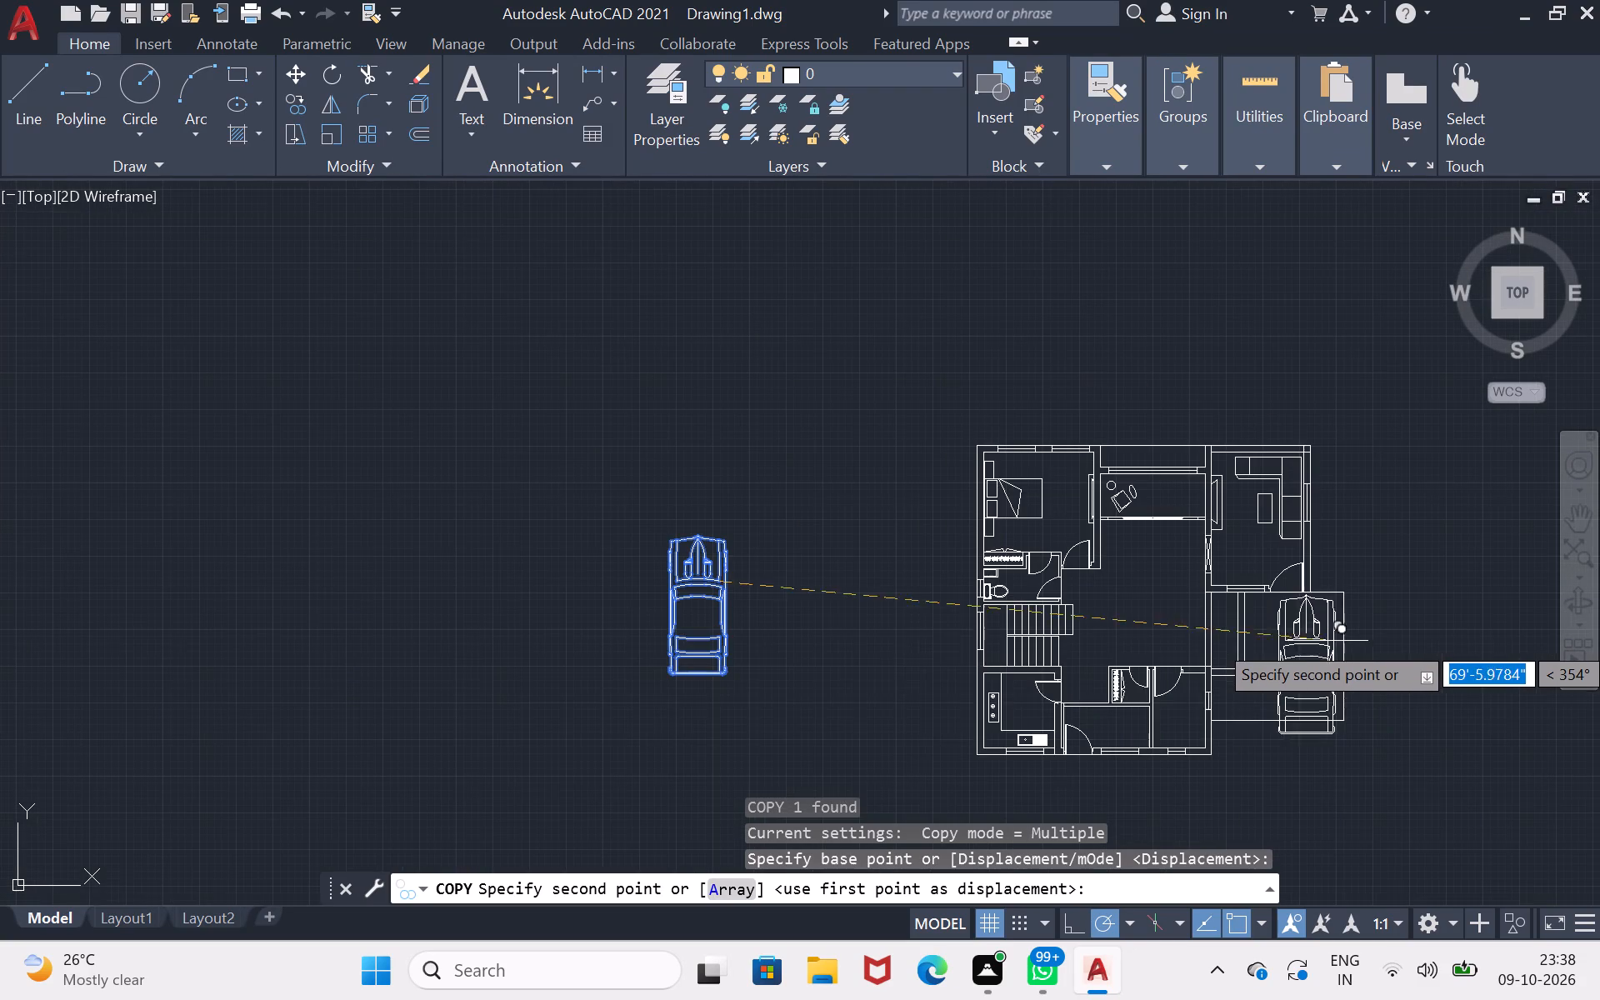
pyautogui.click(537, 613)
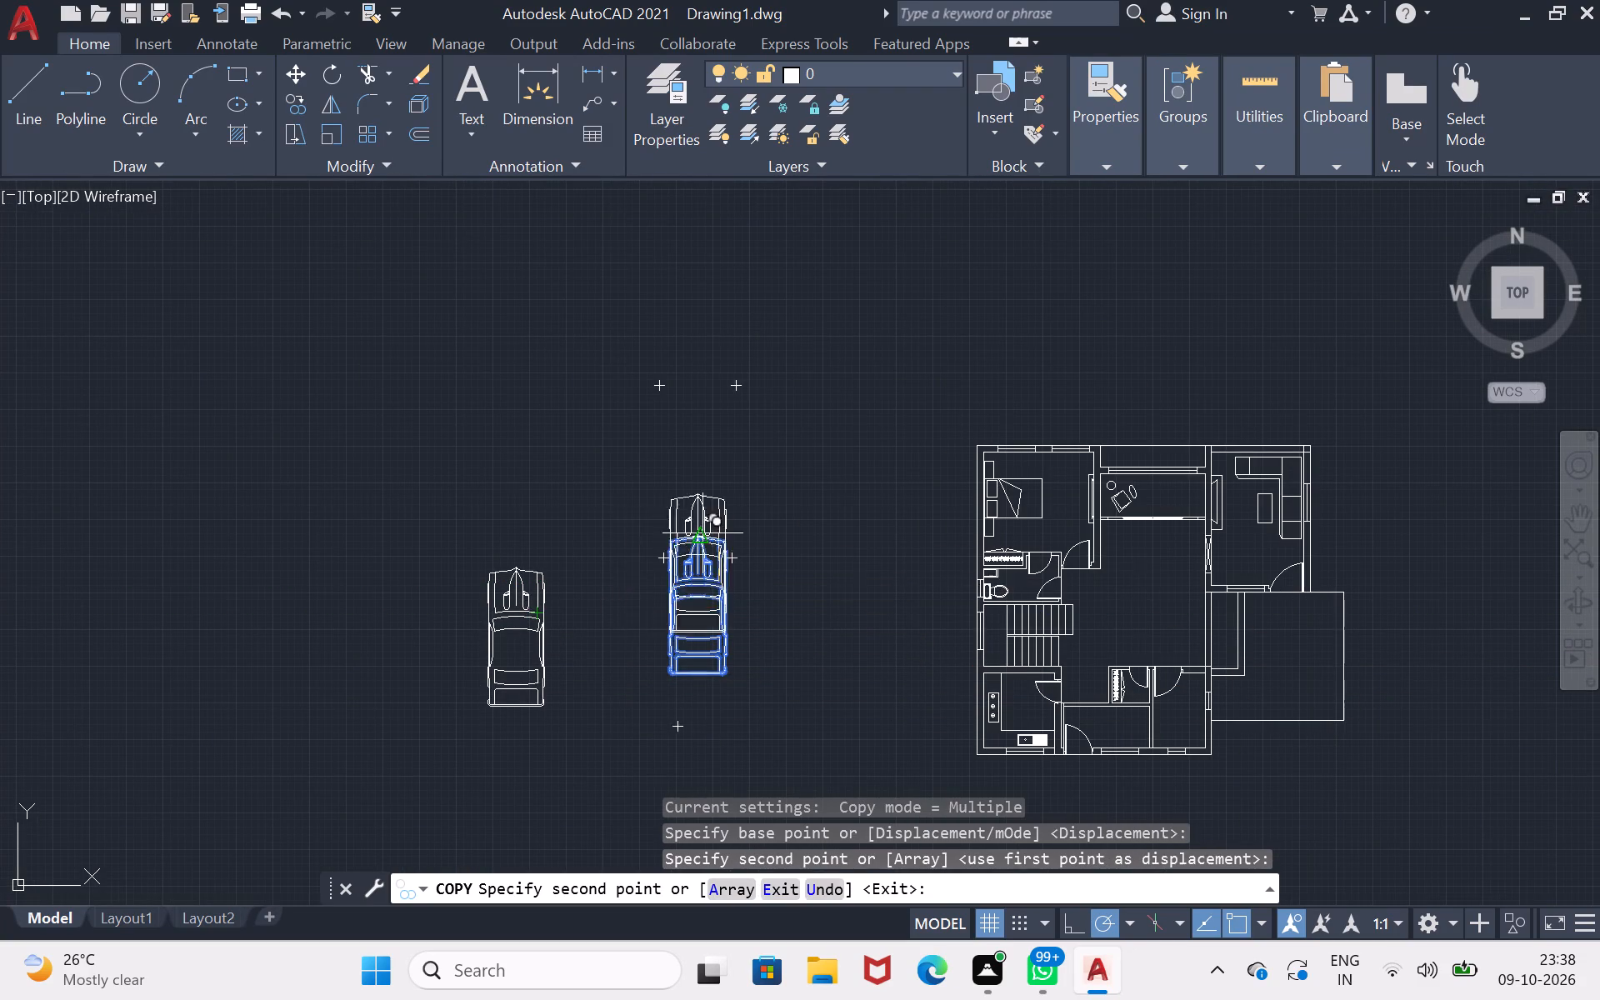
pyautogui.press('Delete')
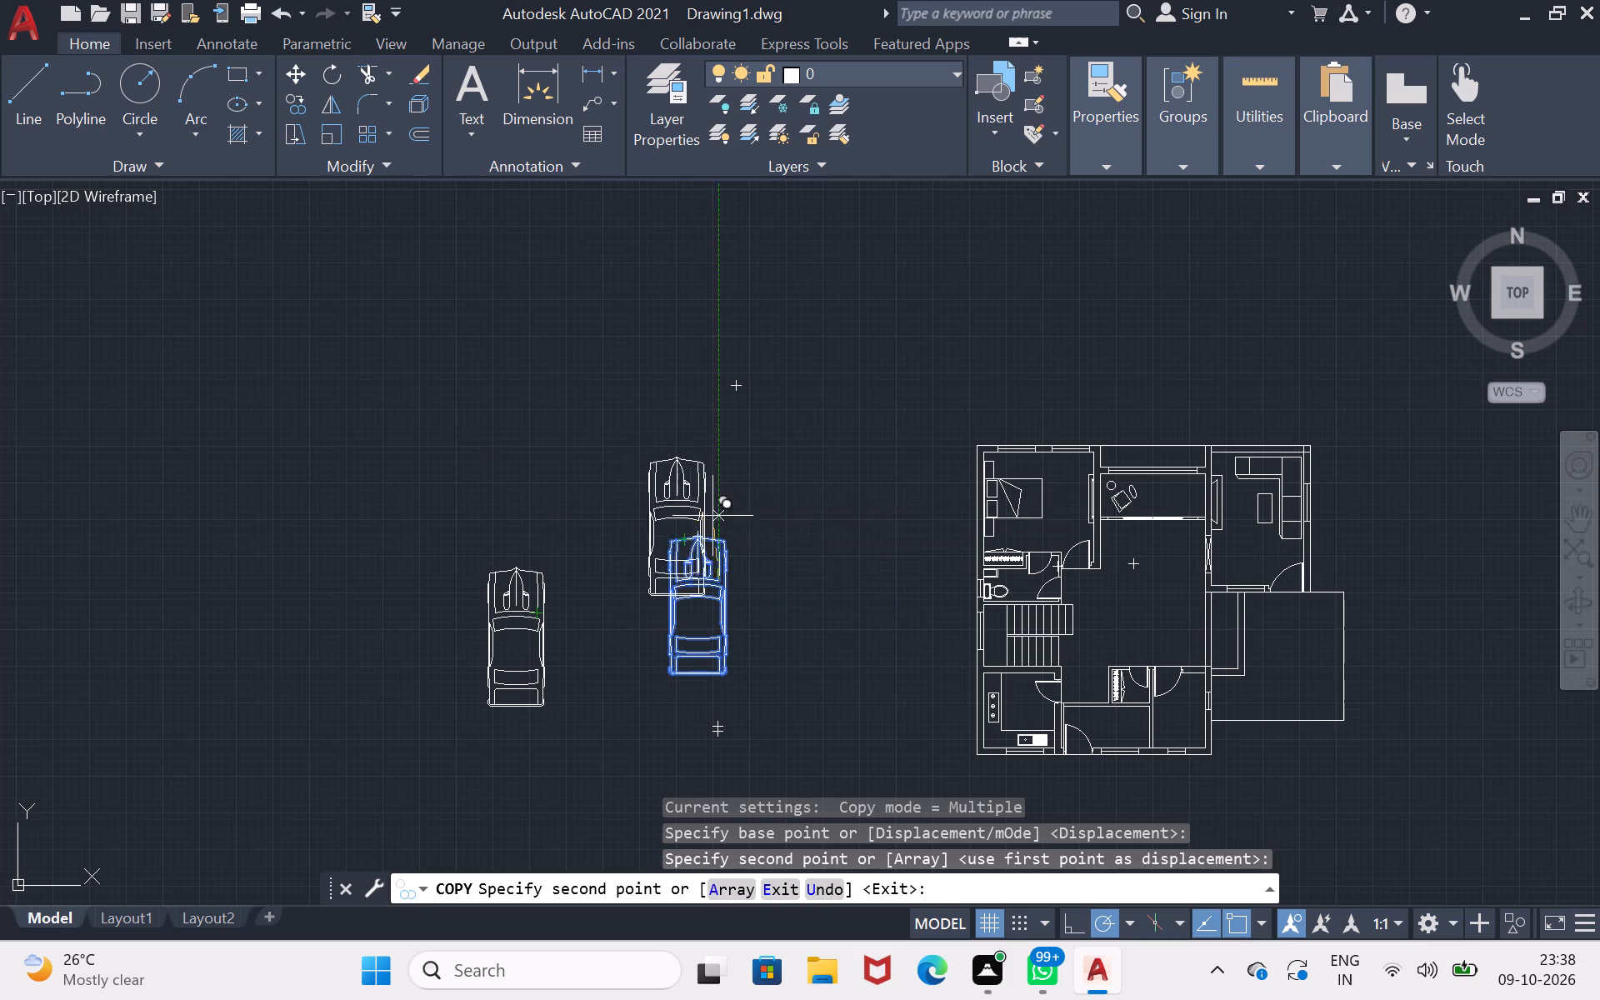
pyautogui.press('Escape')
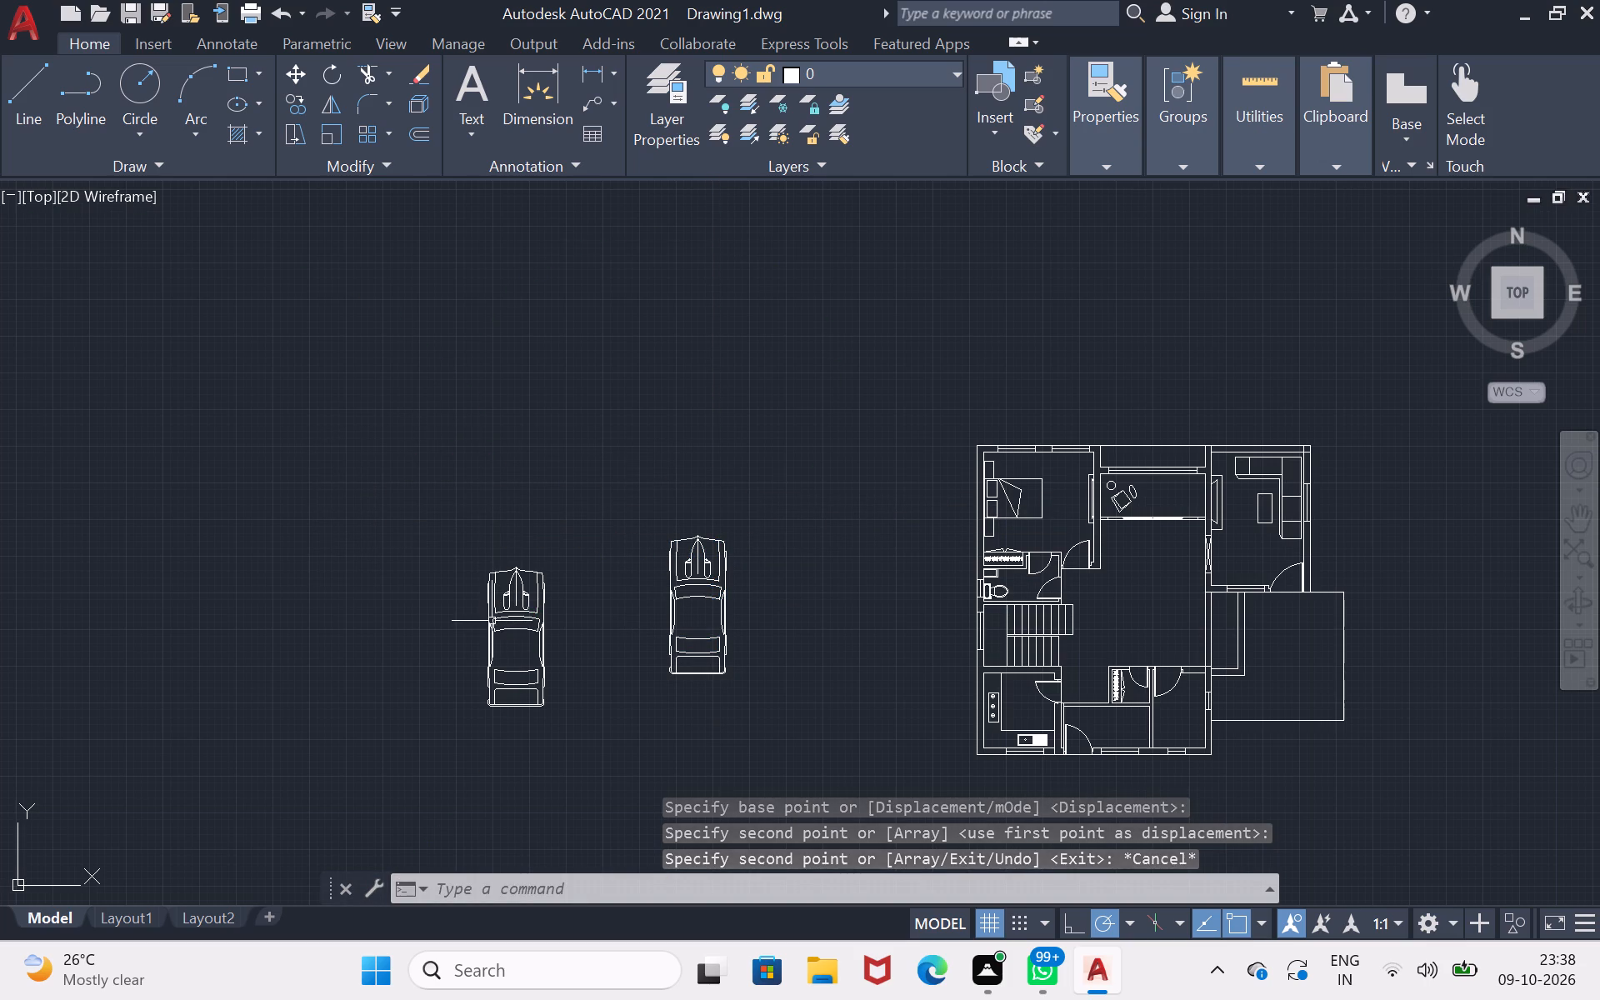
# Insert the Vehicles - Metric block from the architectural tool palette below the original upright sports car.
pyautogui.hotkey('ctrl', '3')
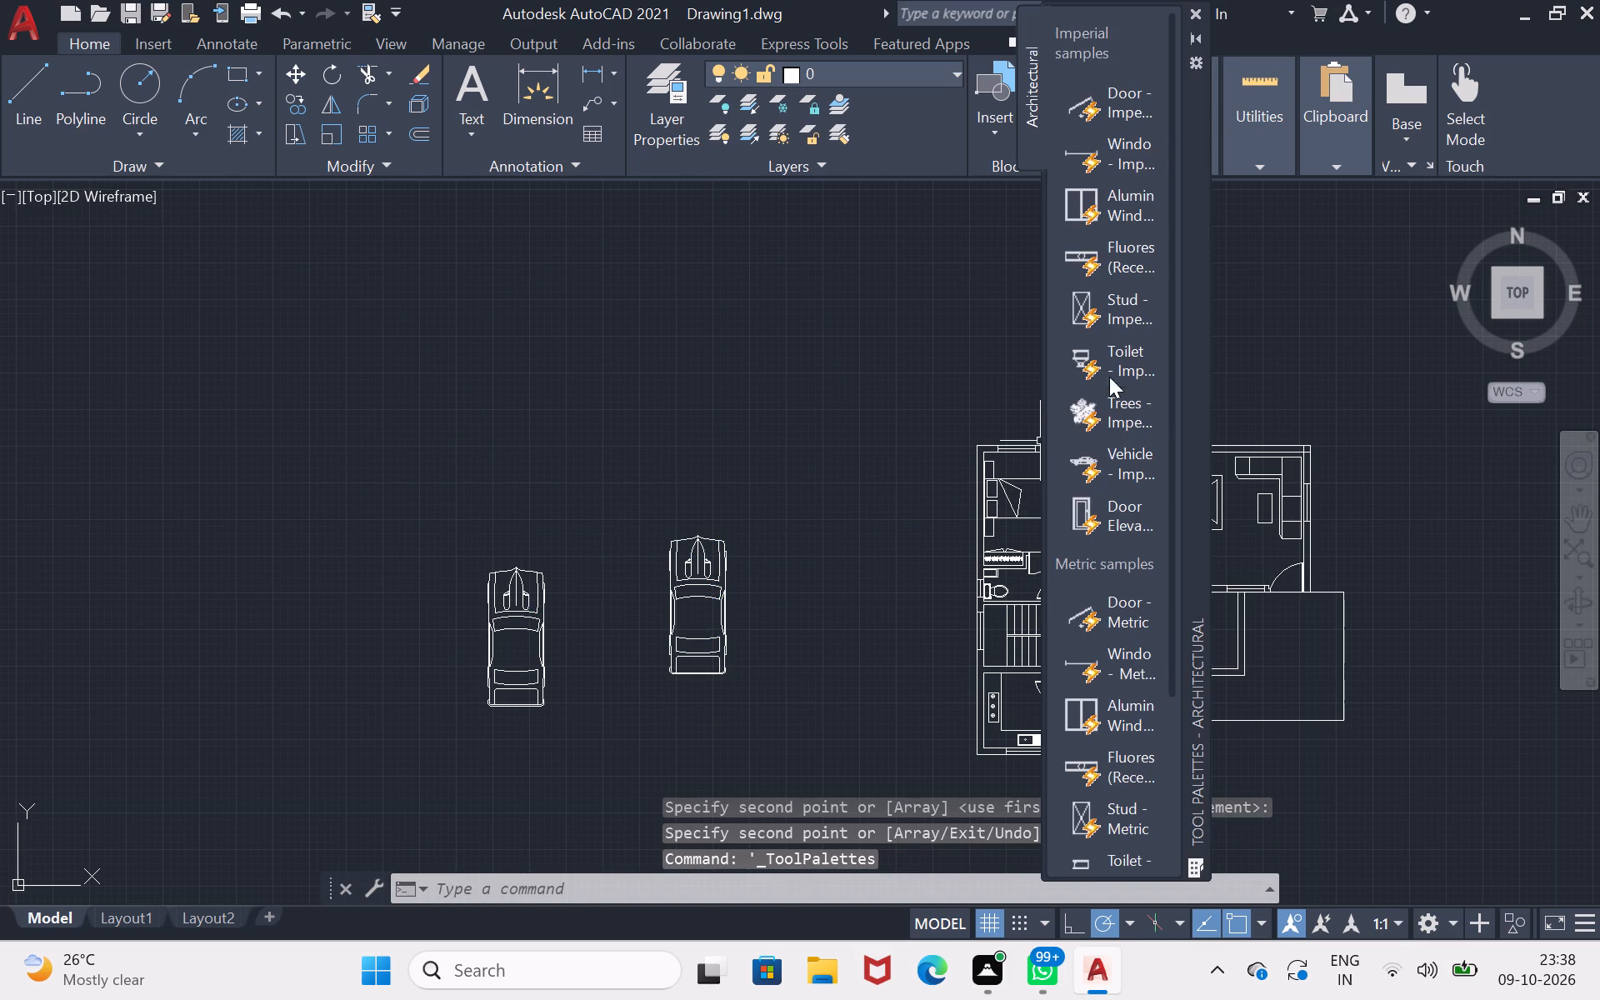
pyautogui.scroll(-4, 1125, 372)
pyautogui.scroll(-2, 1147, 746)
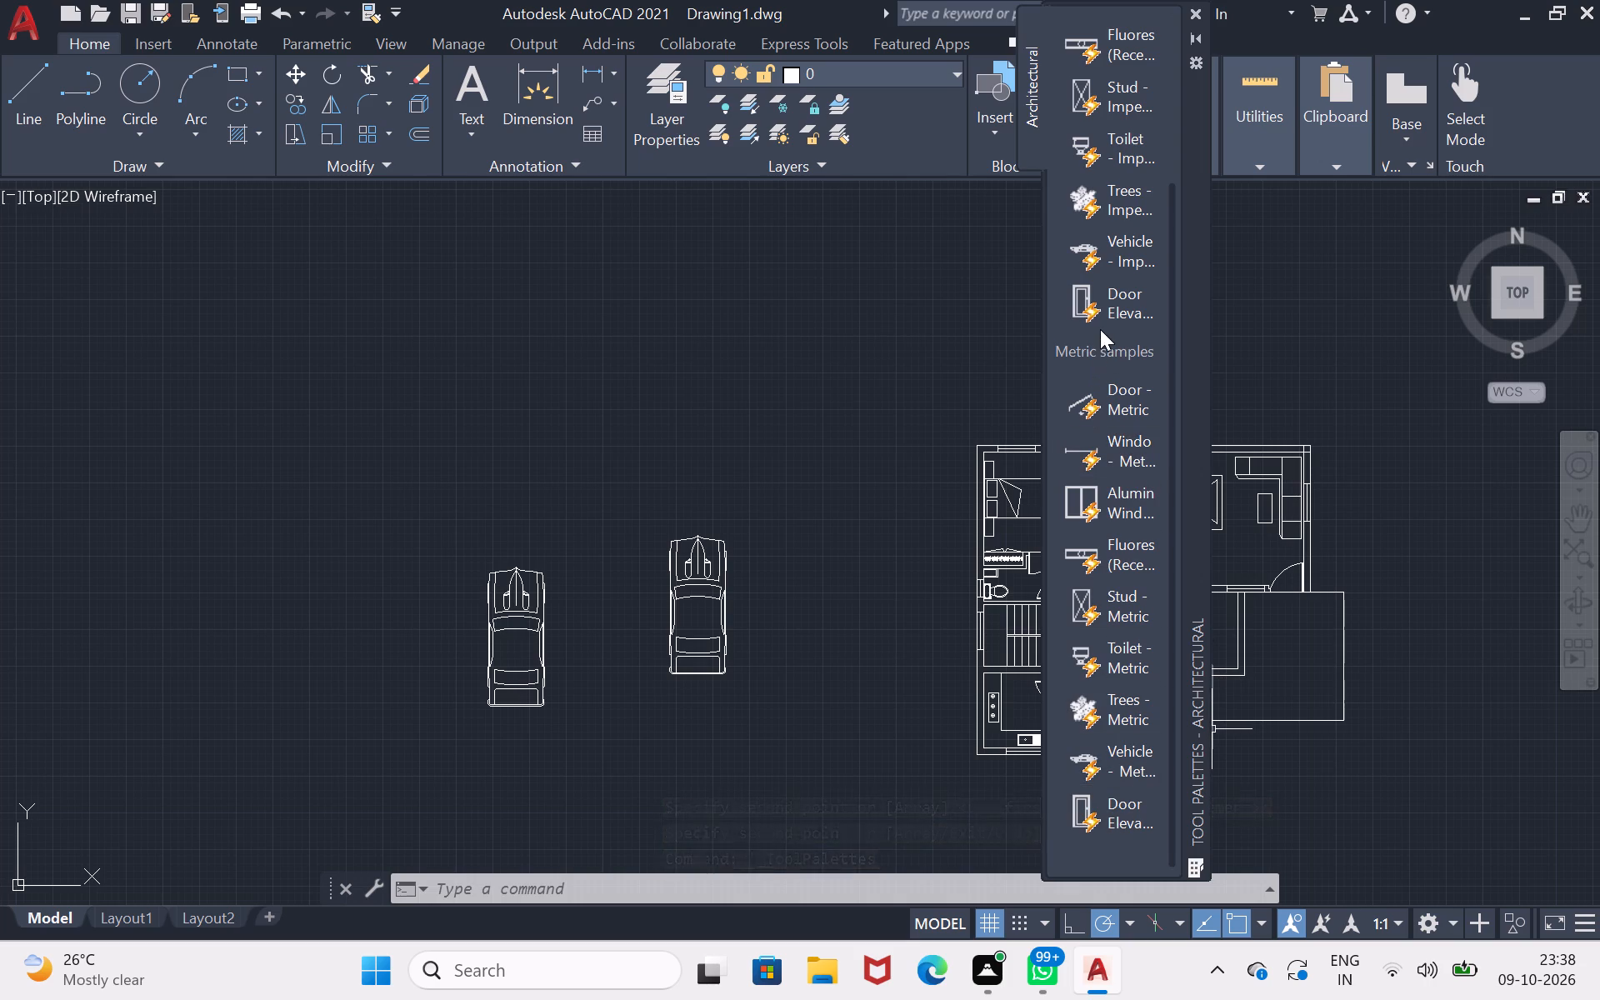
pyautogui.scroll(3, 1101, 326)
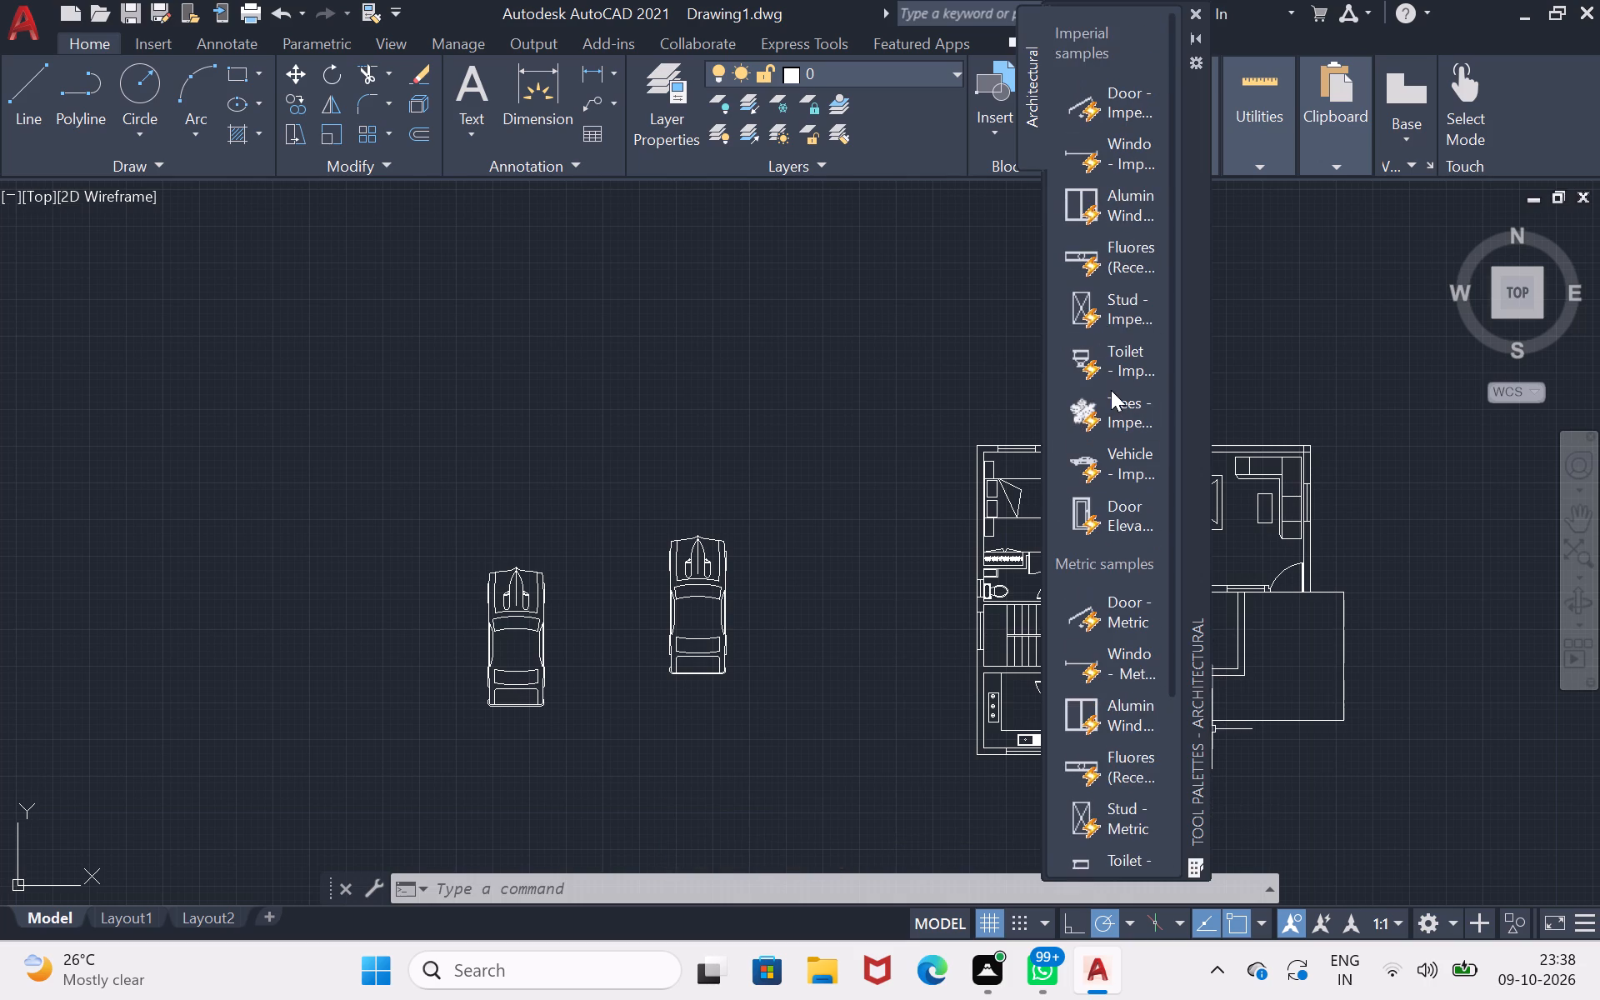
pyautogui.scroll(1, 1112, 463)
pyautogui.scroll(-3, 1112, 463)
pyautogui.click(1124, 747)
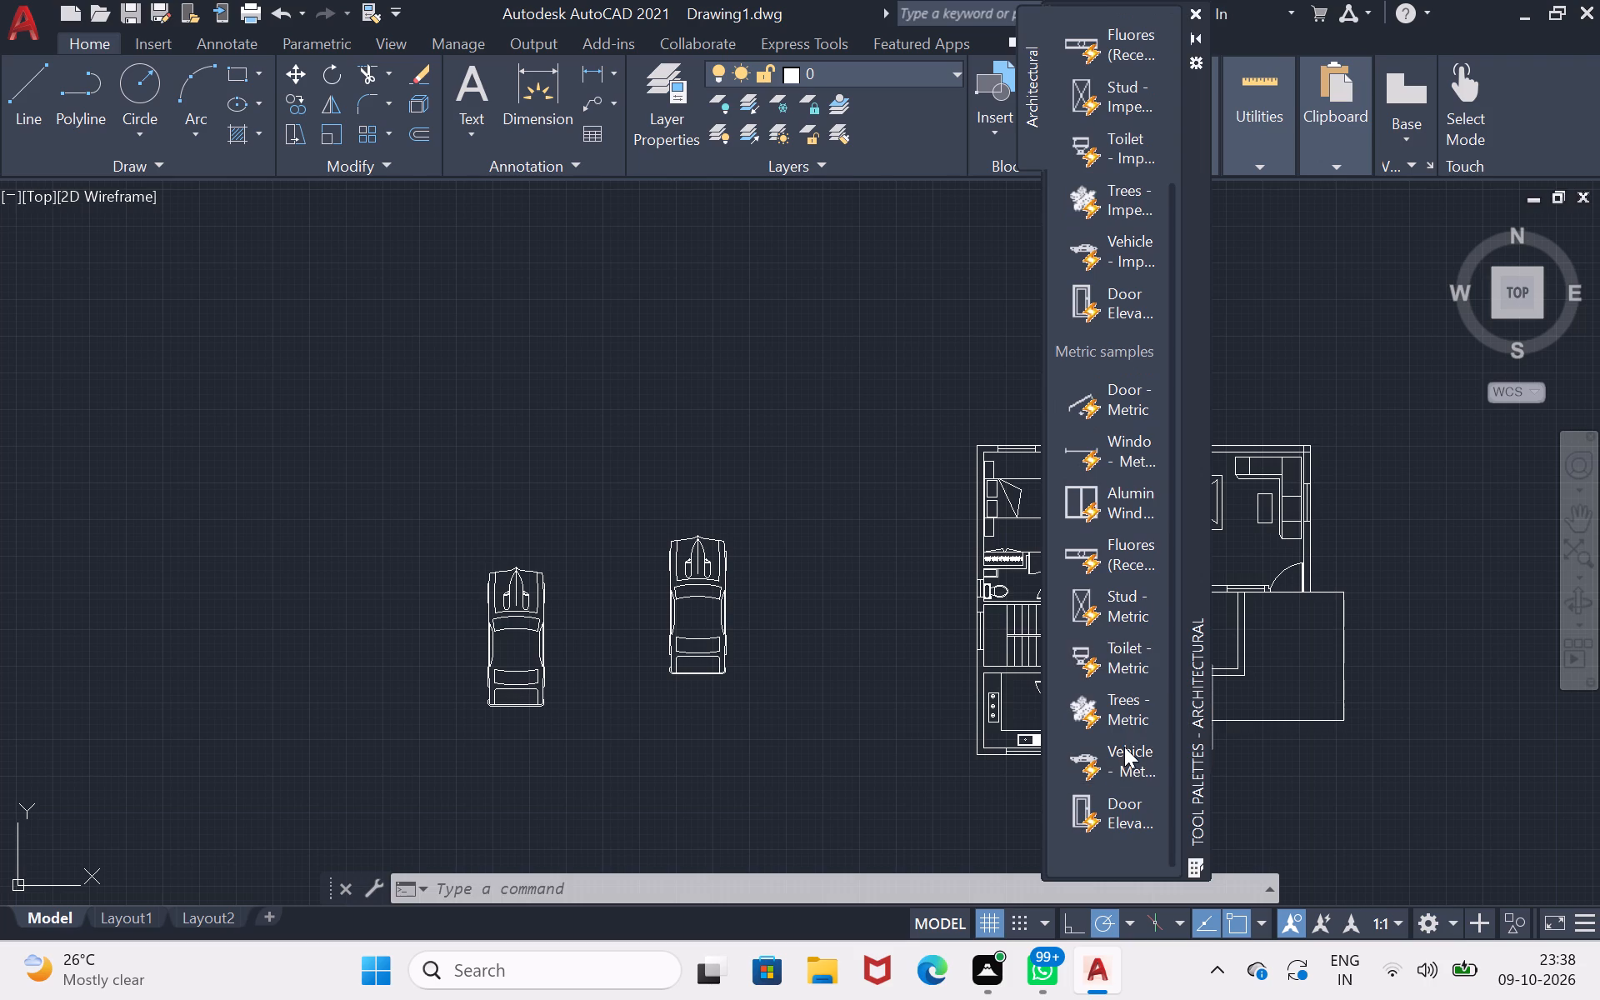
pyautogui.click(657, 743)
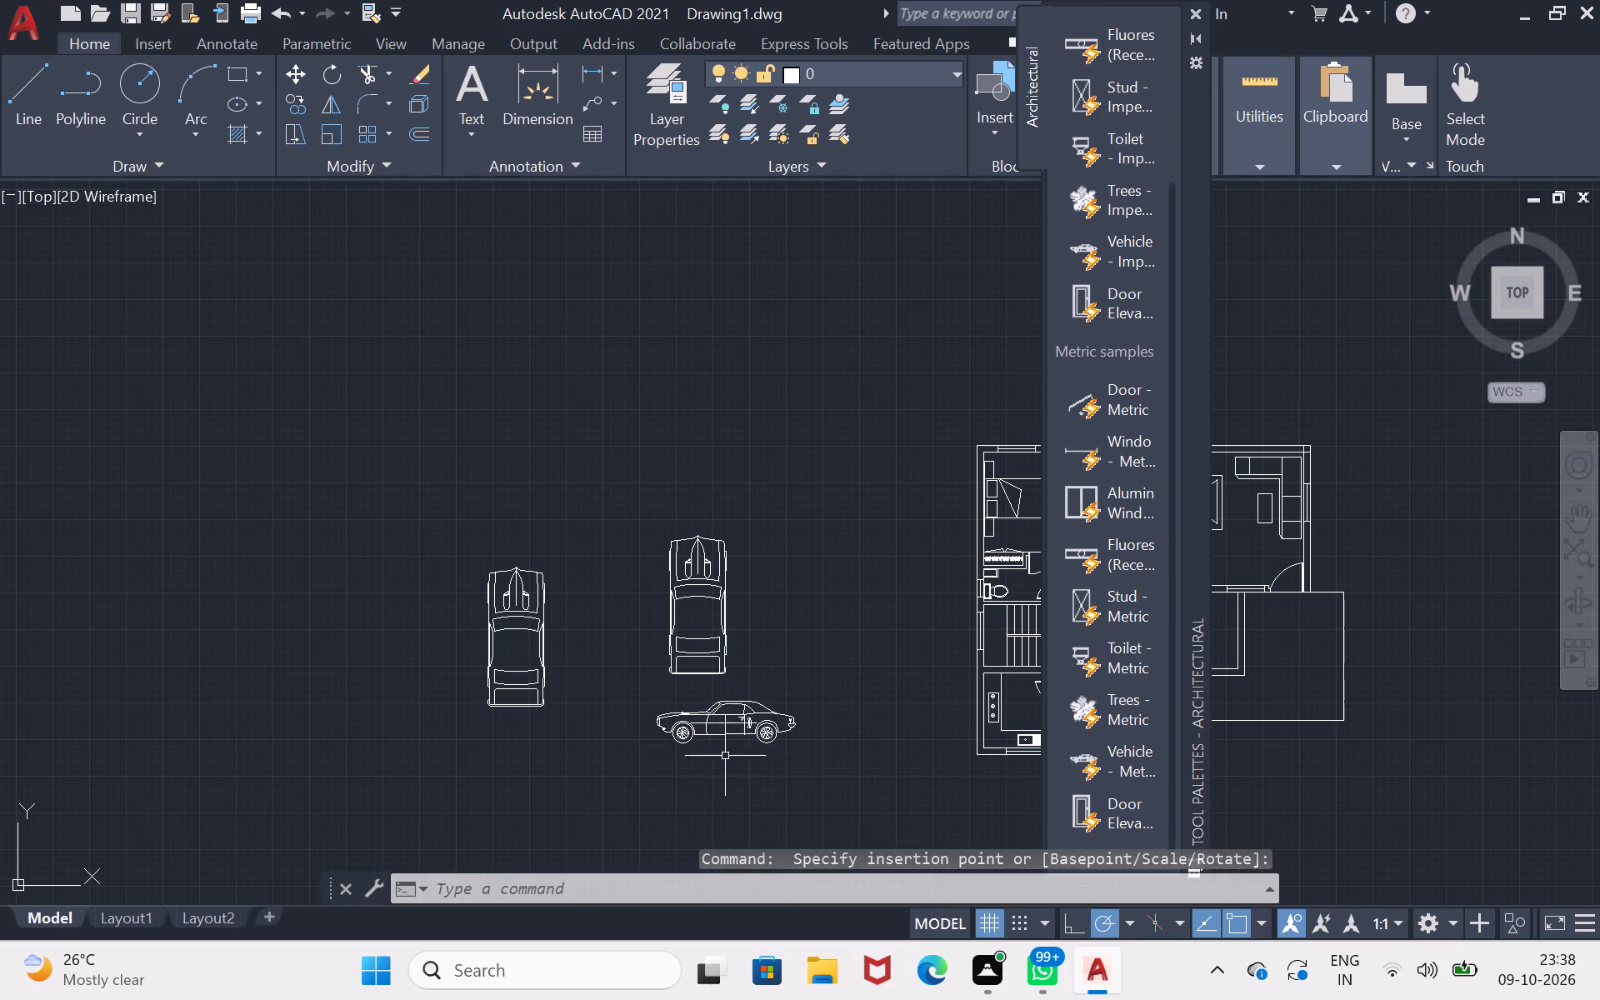
pyautogui.scroll(3, 725, 745)
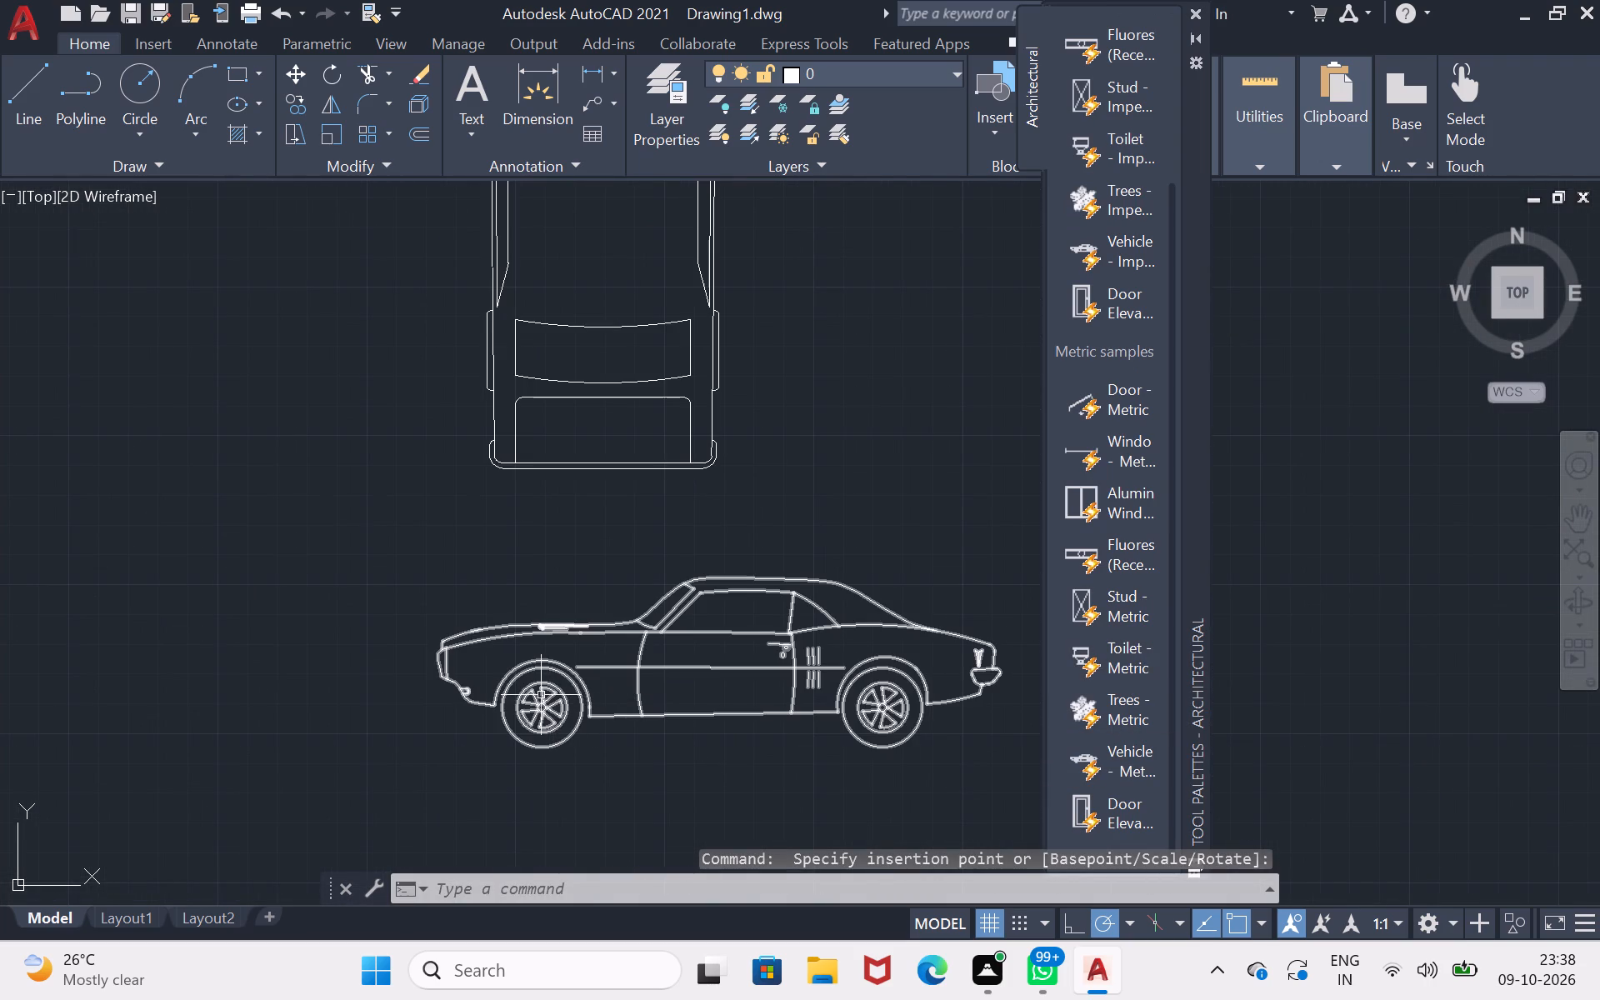
pyautogui.press('Escape')
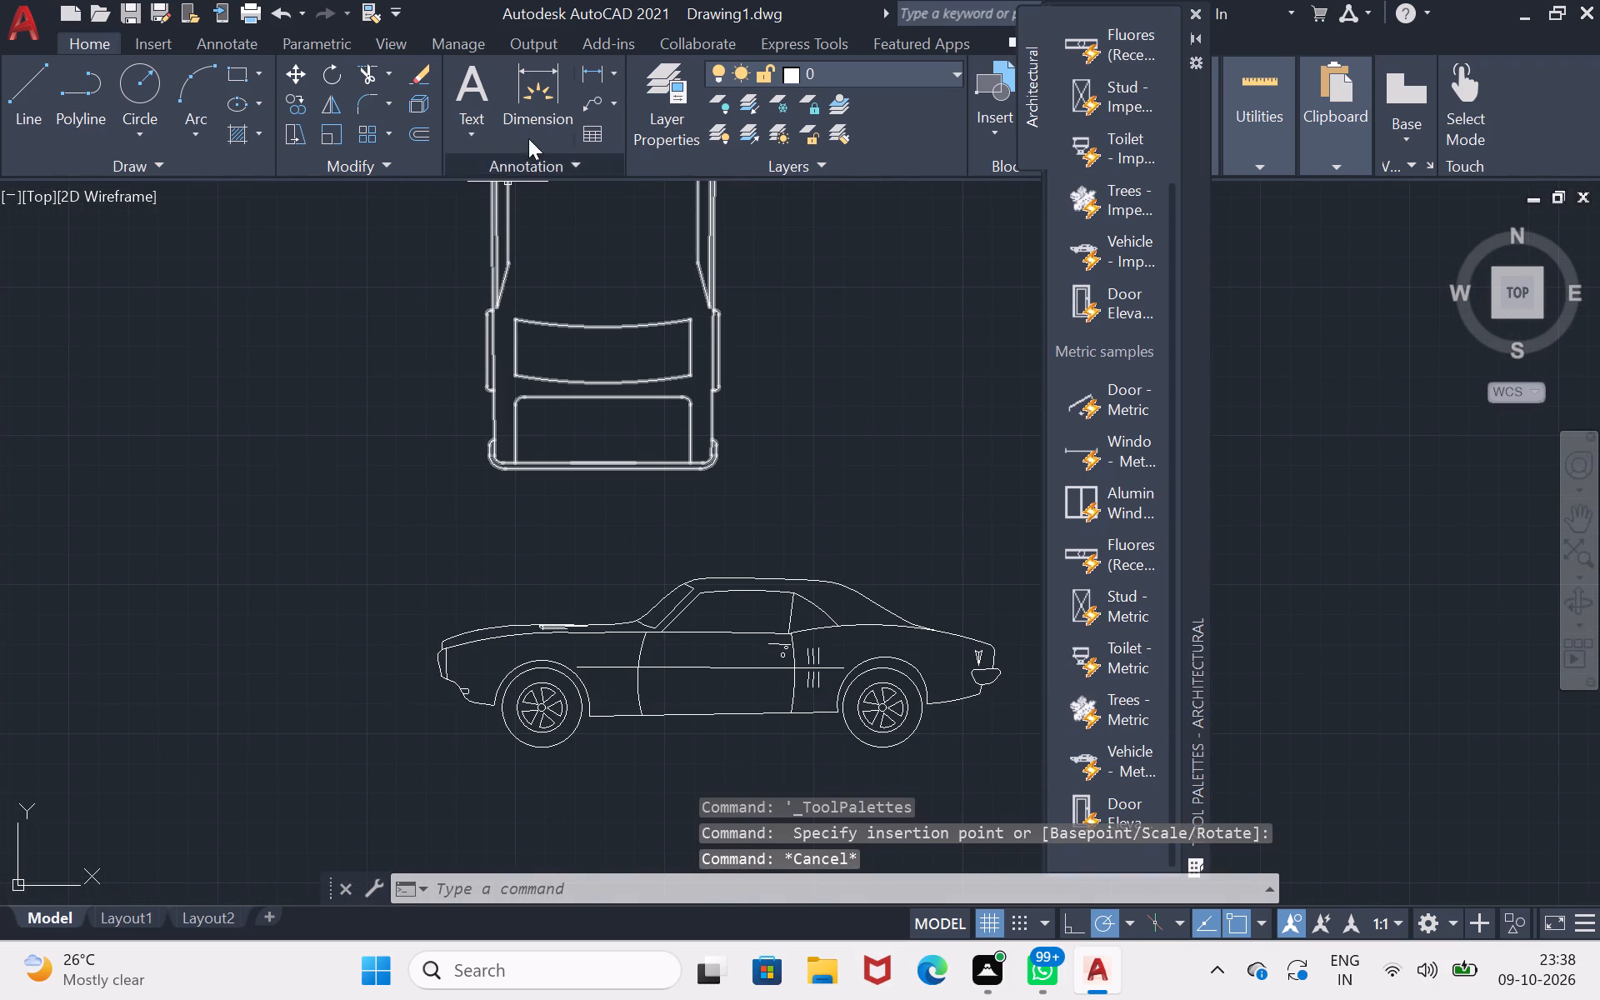
pyautogui.click(1197, 12)
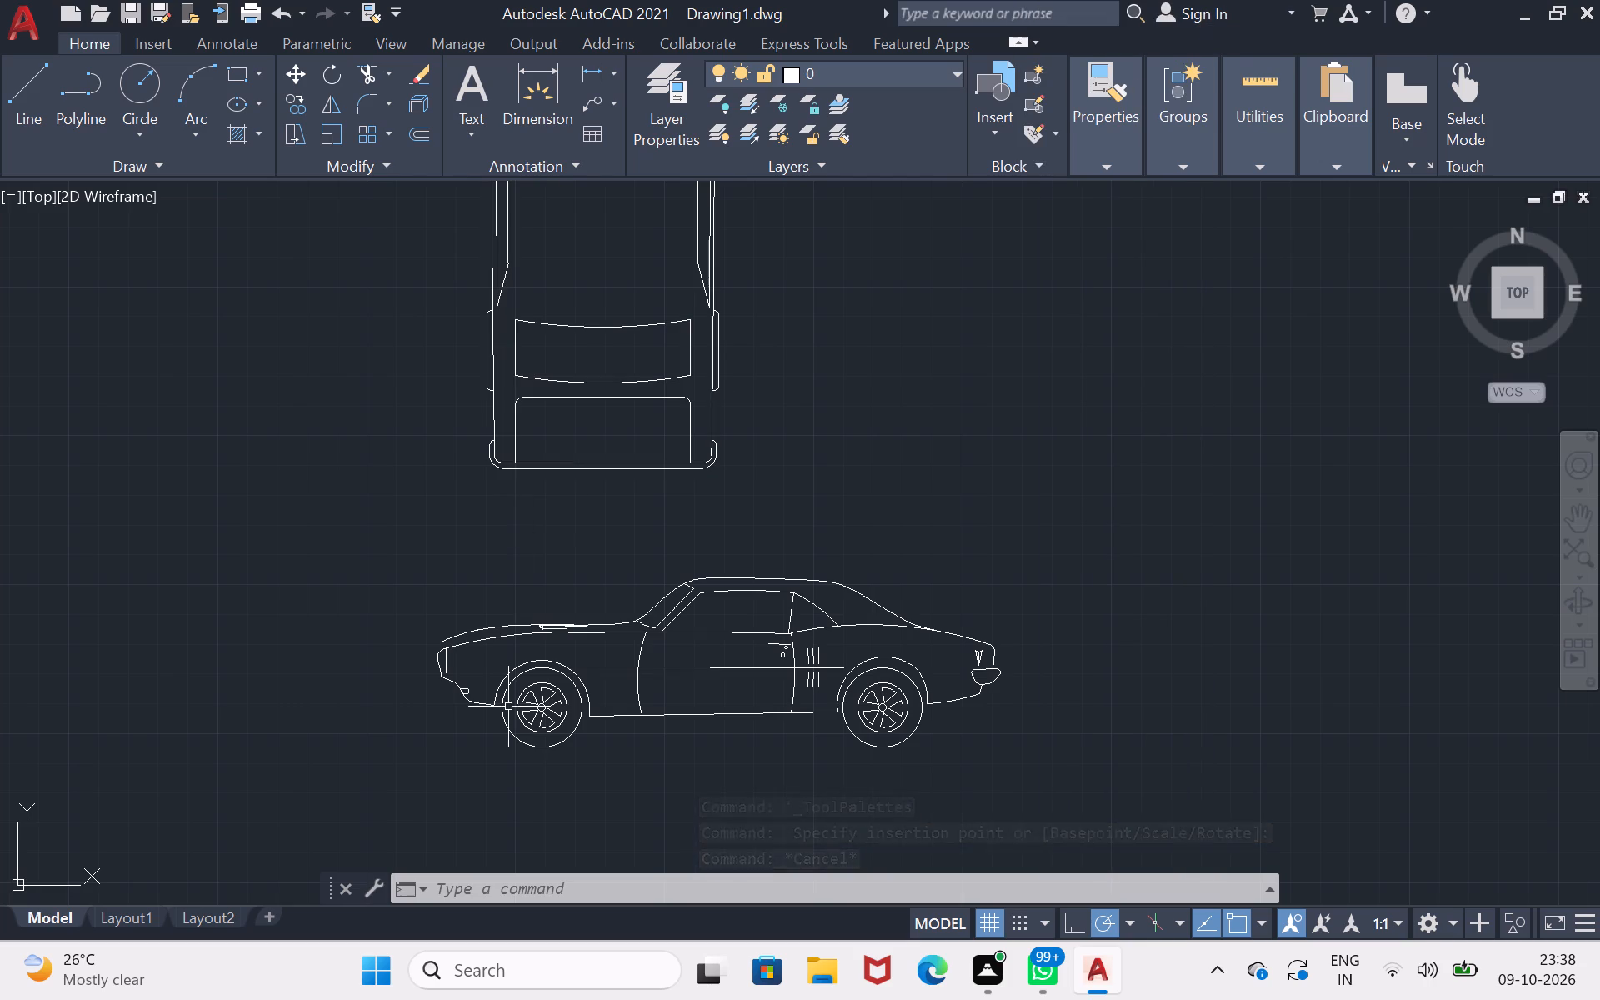
# Switch the newly inserted side-view vehicle block to the Sedan (Top) view.
pyautogui.click(496, 707)
pyautogui.click(407, 786)
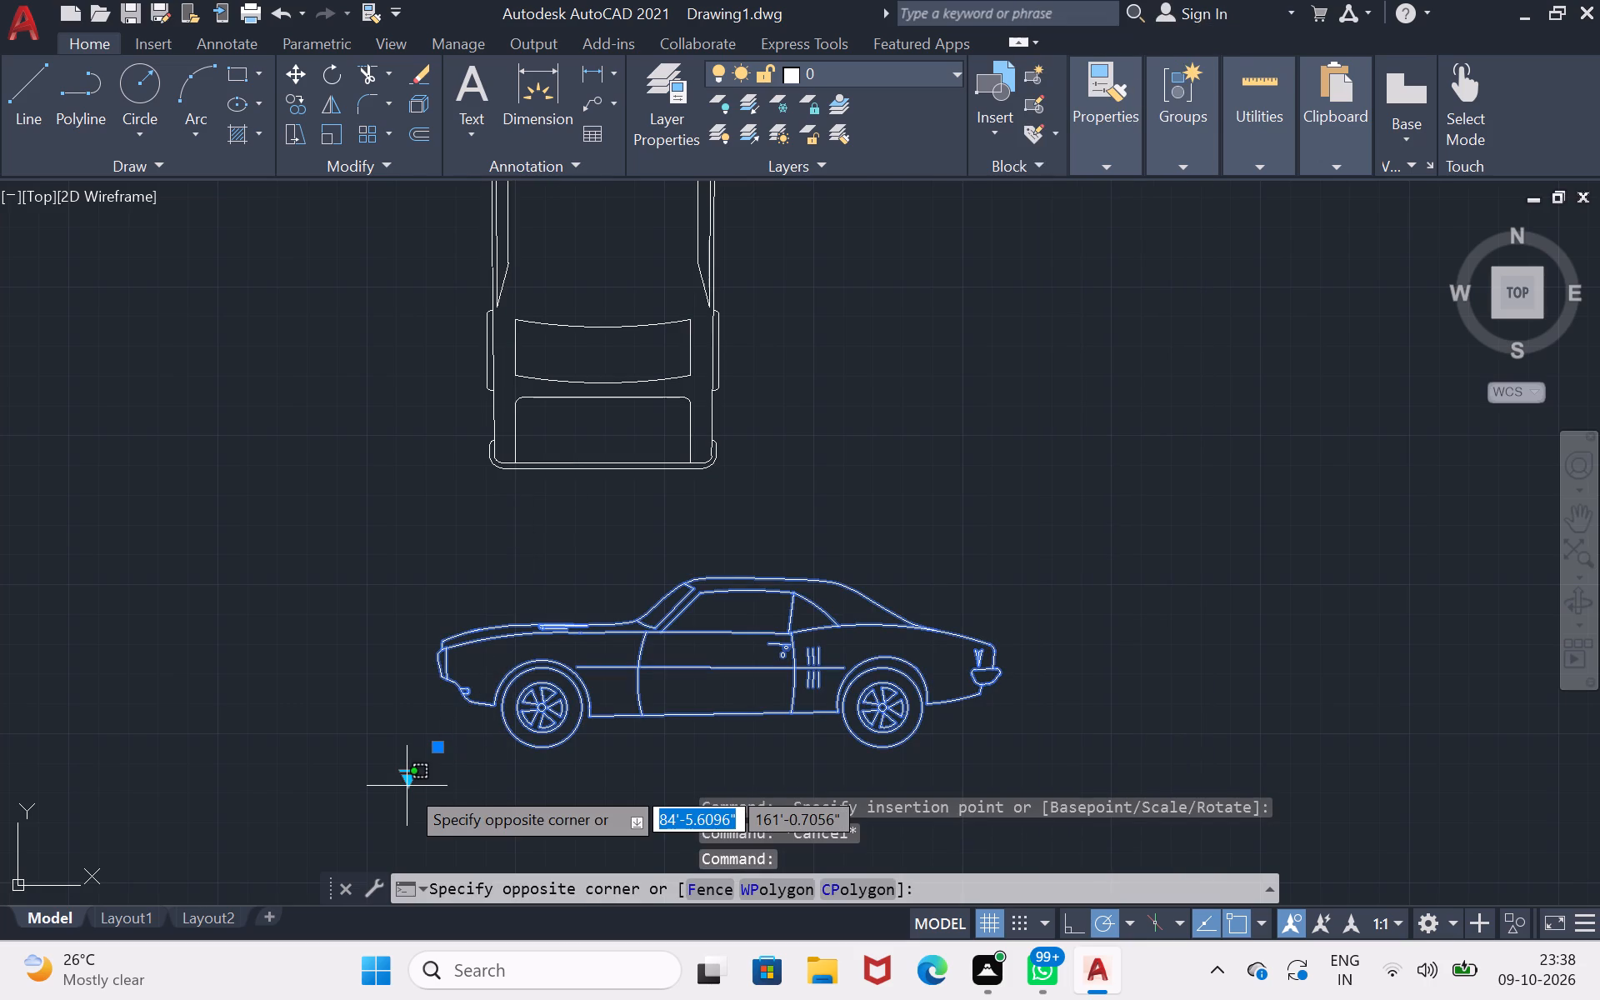
pyautogui.click(416, 774)
pyautogui.click(412, 775)
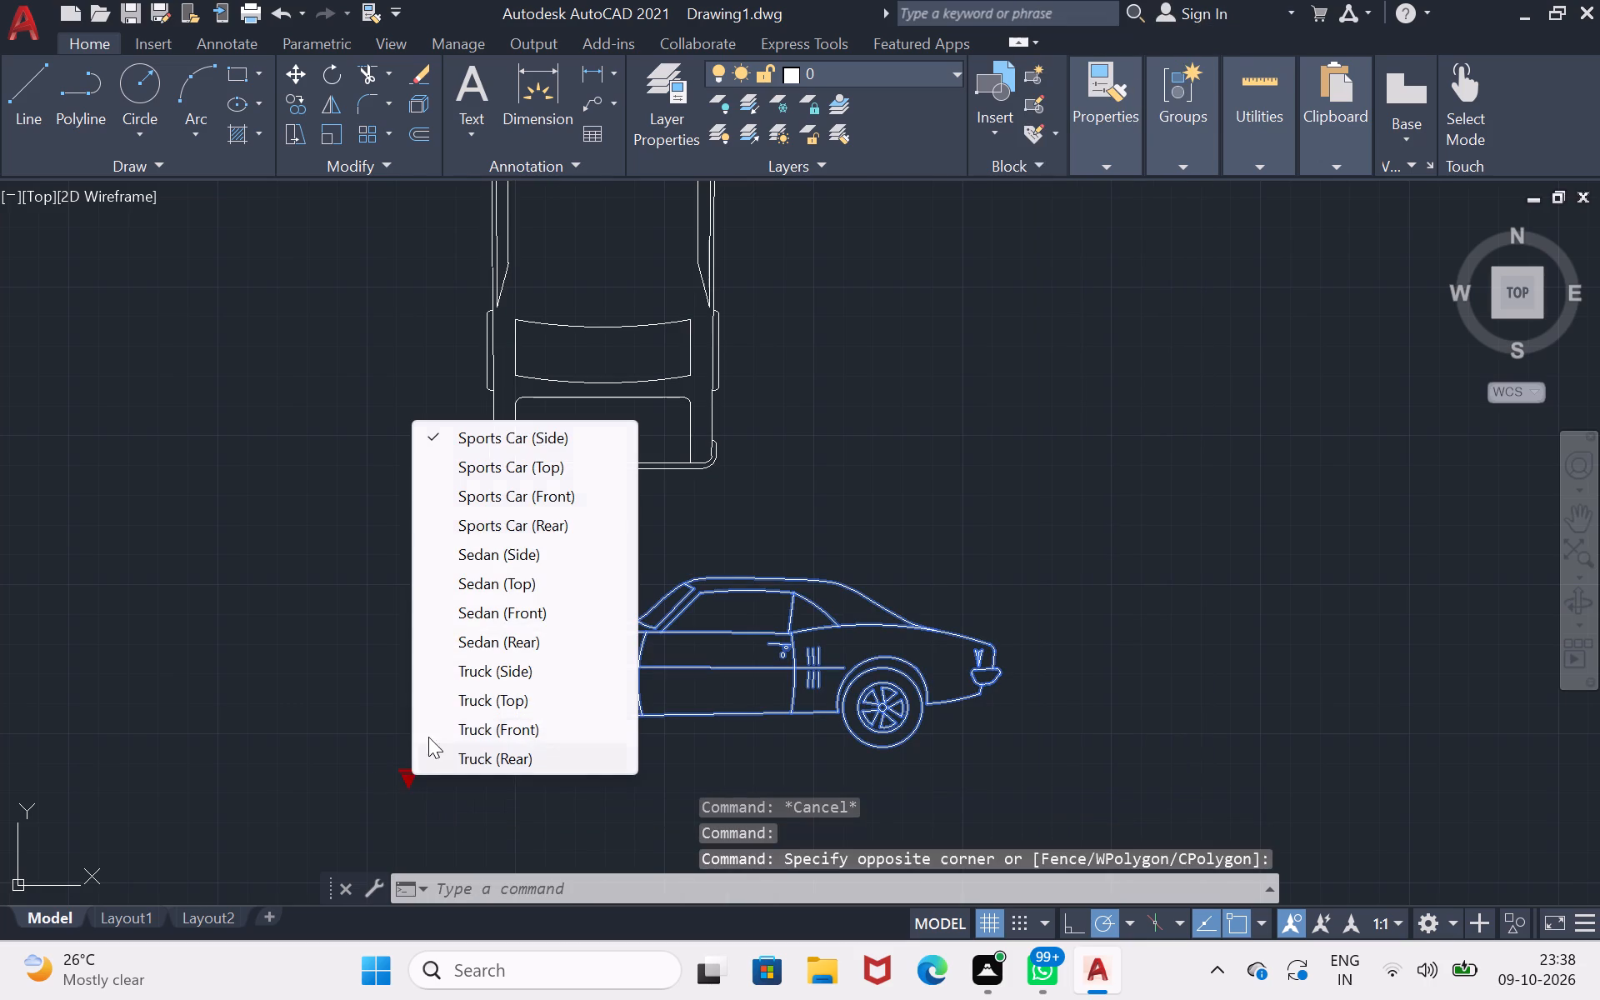
pyautogui.click(498, 585)
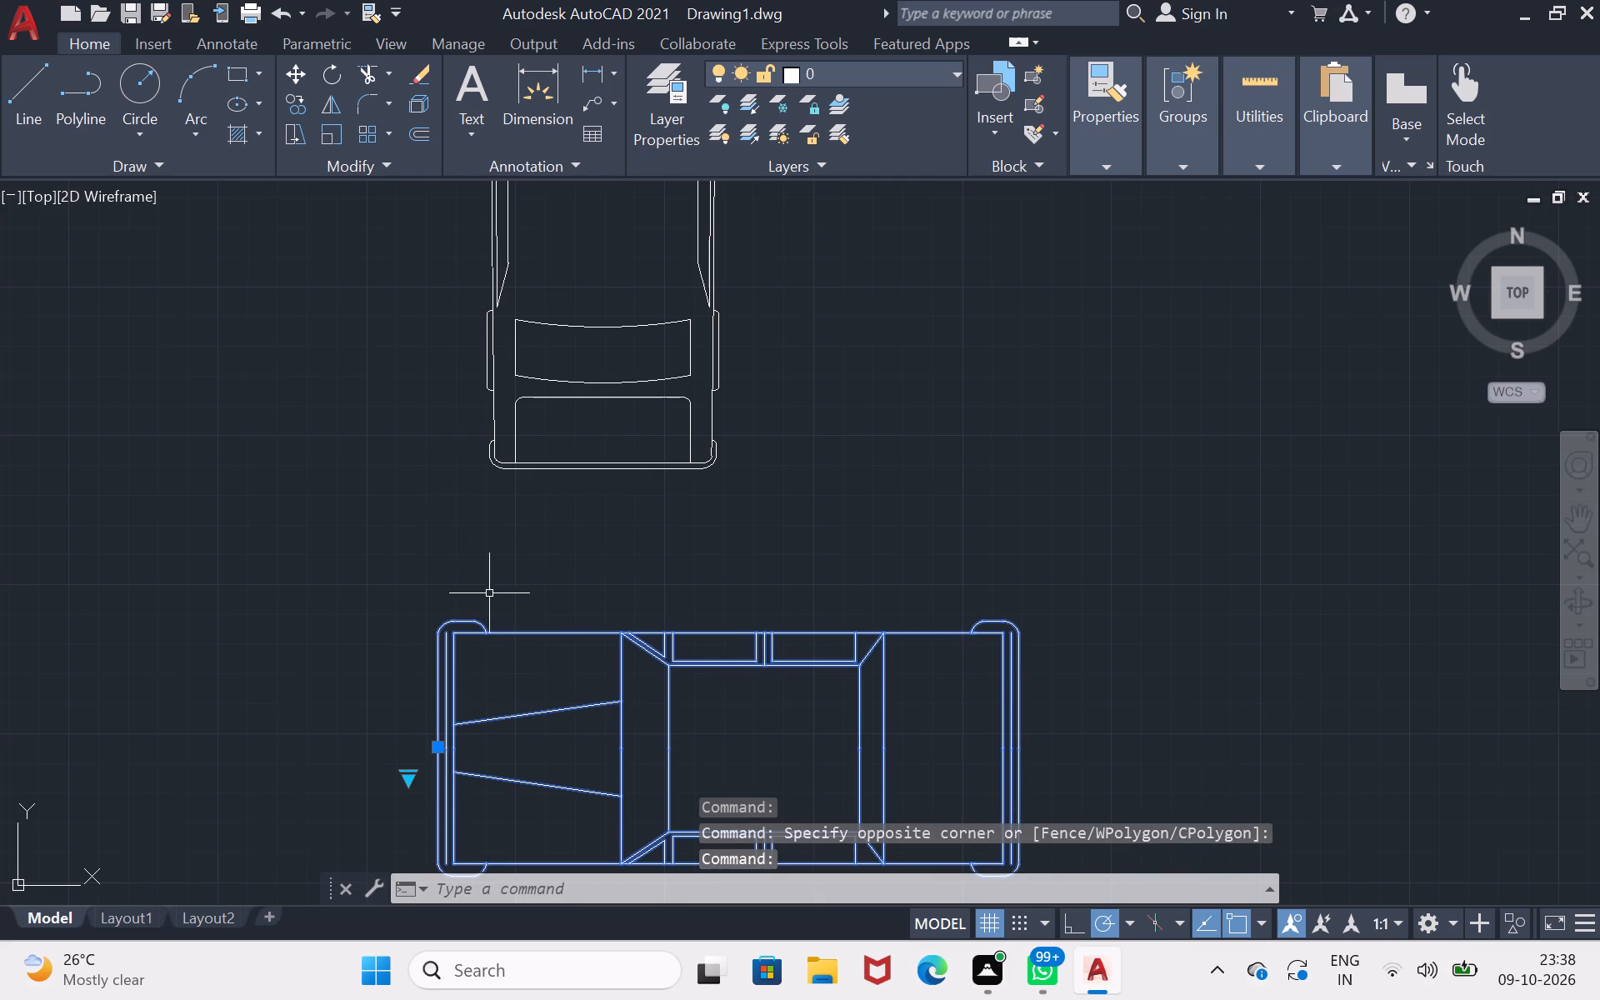
# Rotate the sedan block 270° so it stands upright like the two sports cars.
pyautogui.scroll(-2, 489, 593)
pyautogui.doubleClick(487, 623)
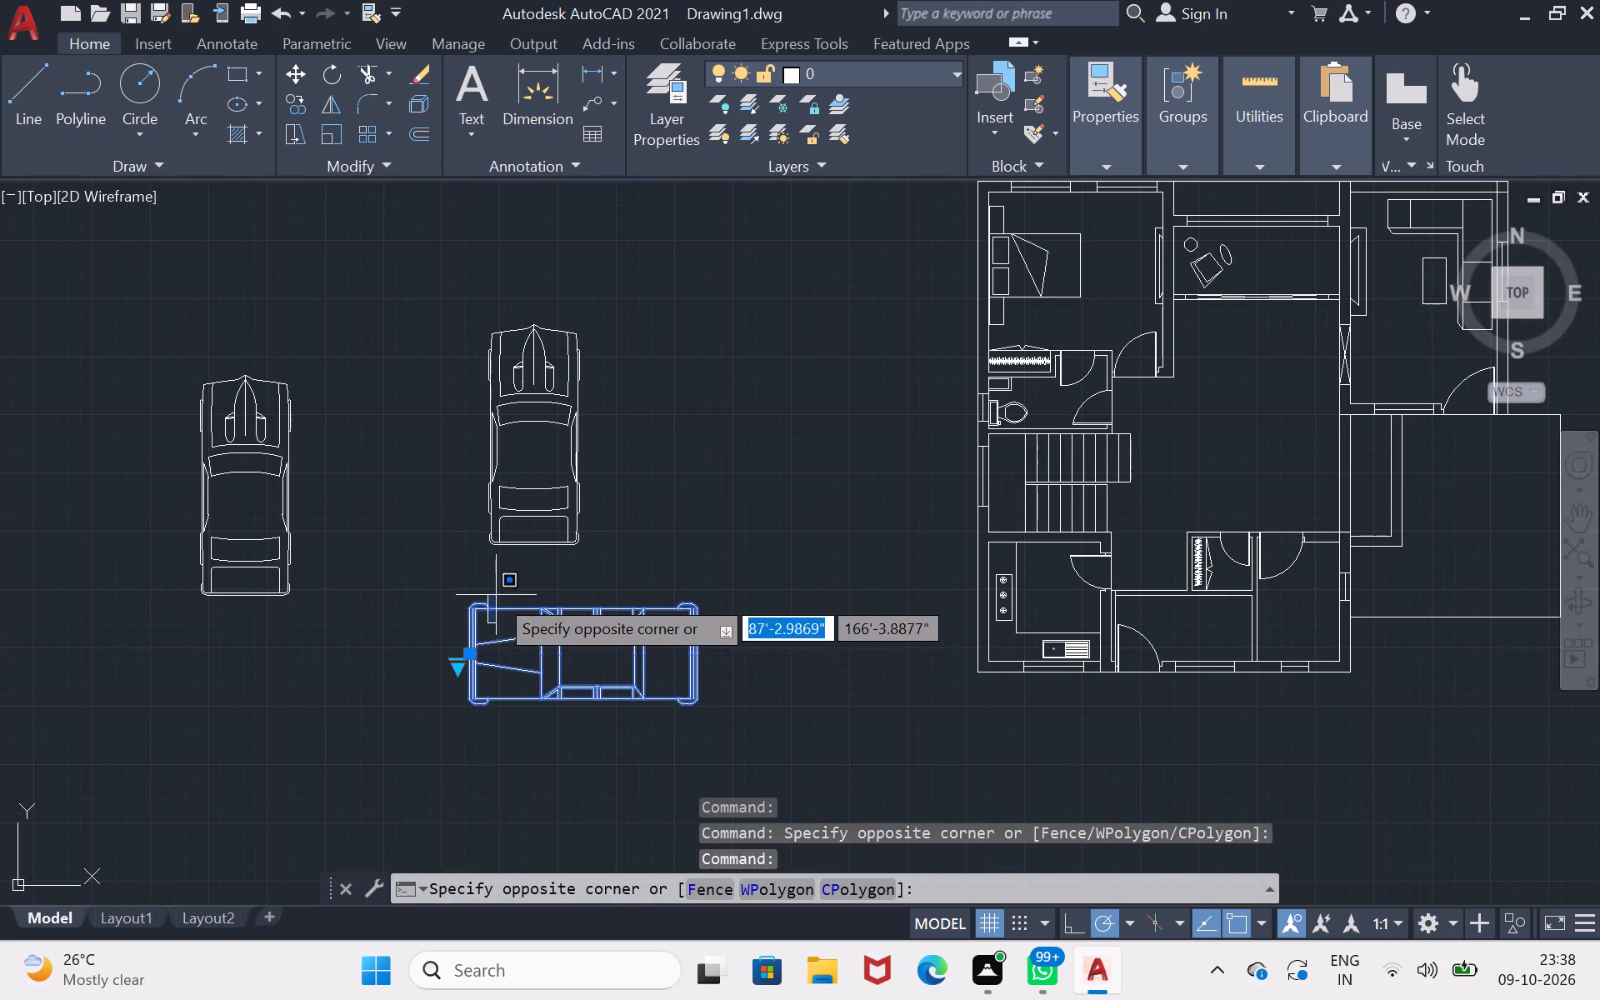
pyautogui.moveTo(492, 594); pyautogui.dragTo(691, 757)
pyautogui.press('Escape')
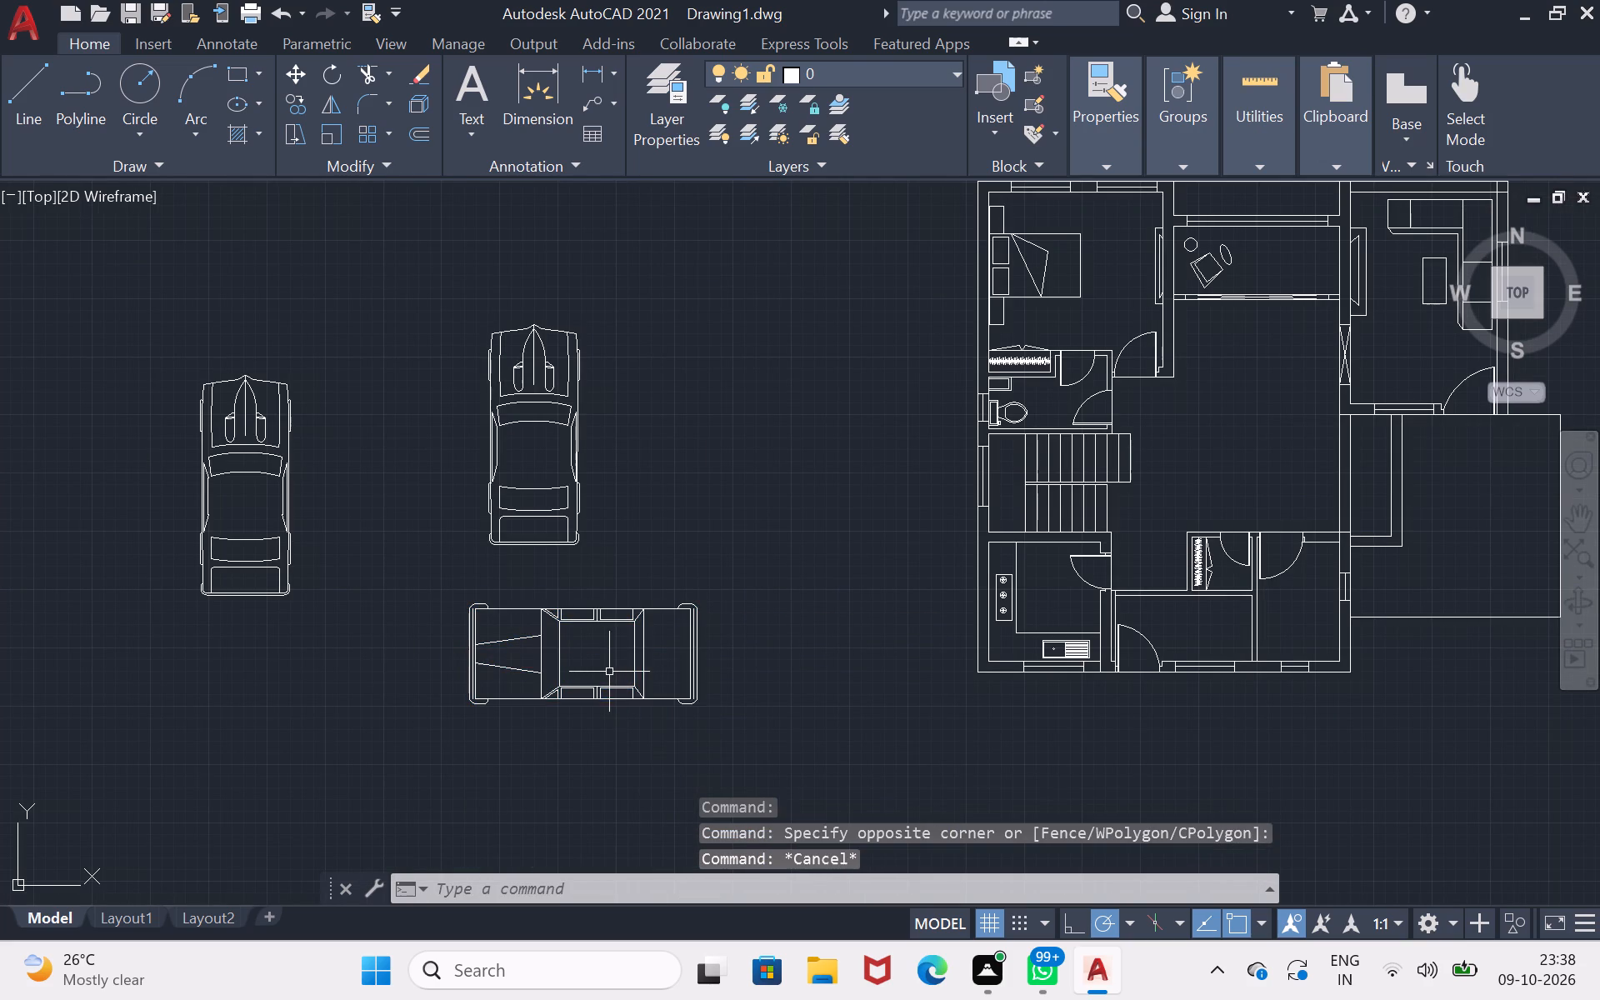
pyautogui.moveTo(589, 590); pyautogui.dragTo(617, 751)
pyautogui.click(617, 751)
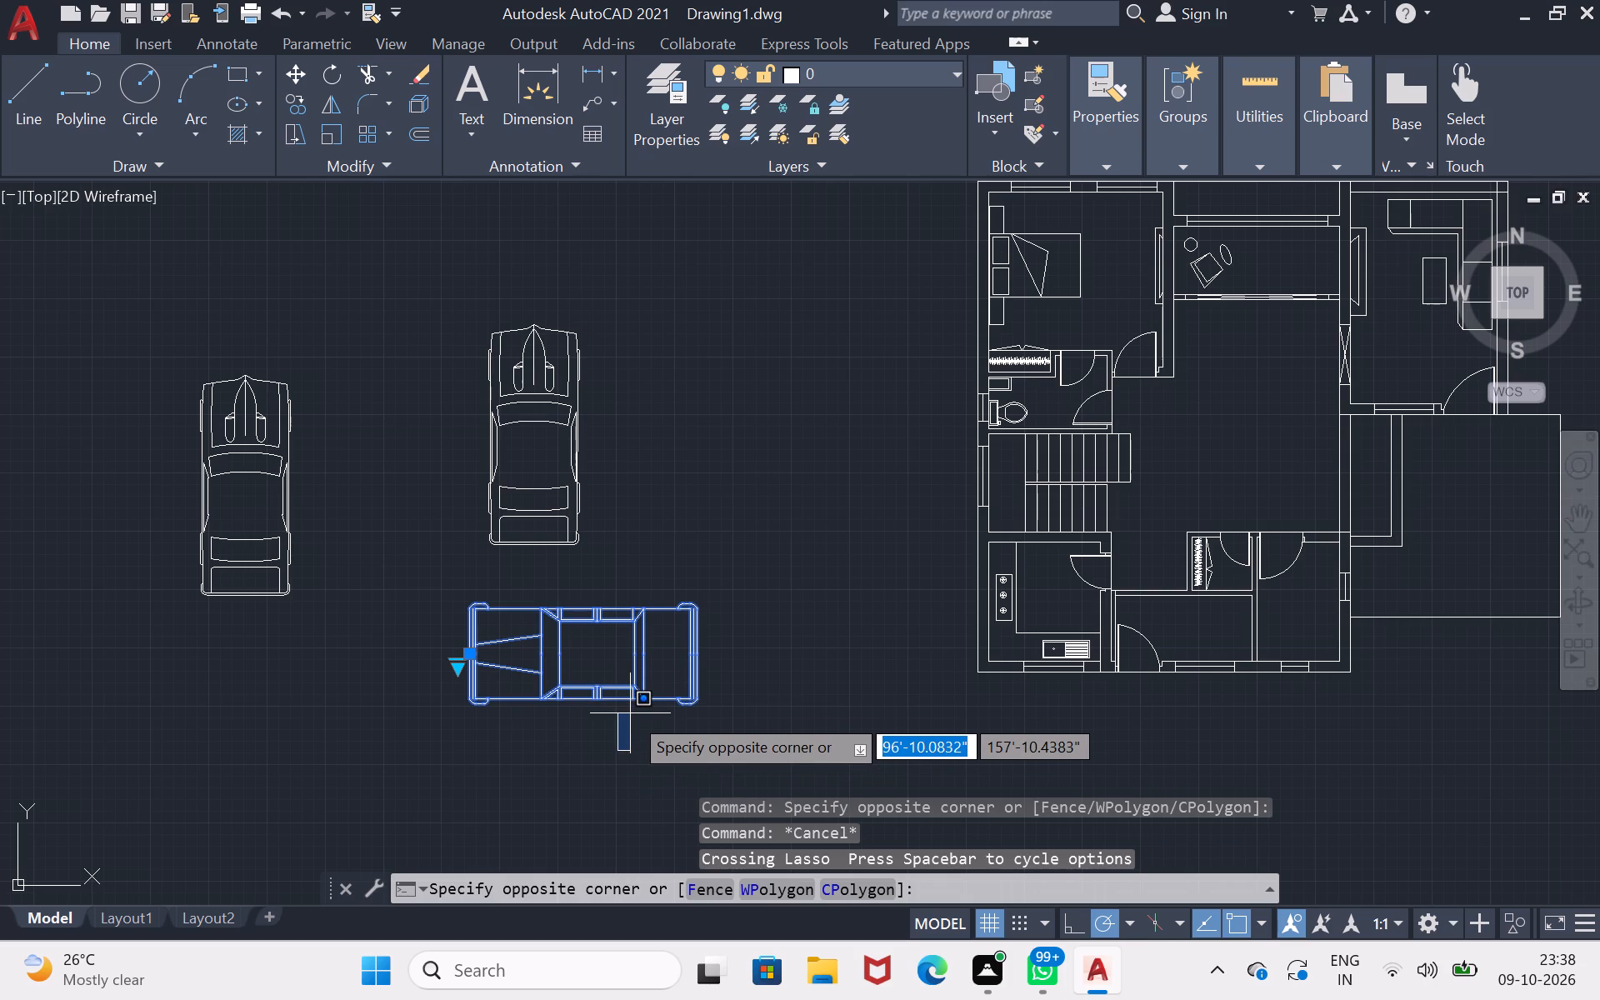
pyautogui.write('ro')
pyautogui.press('Return')
pyautogui.click(630, 713)
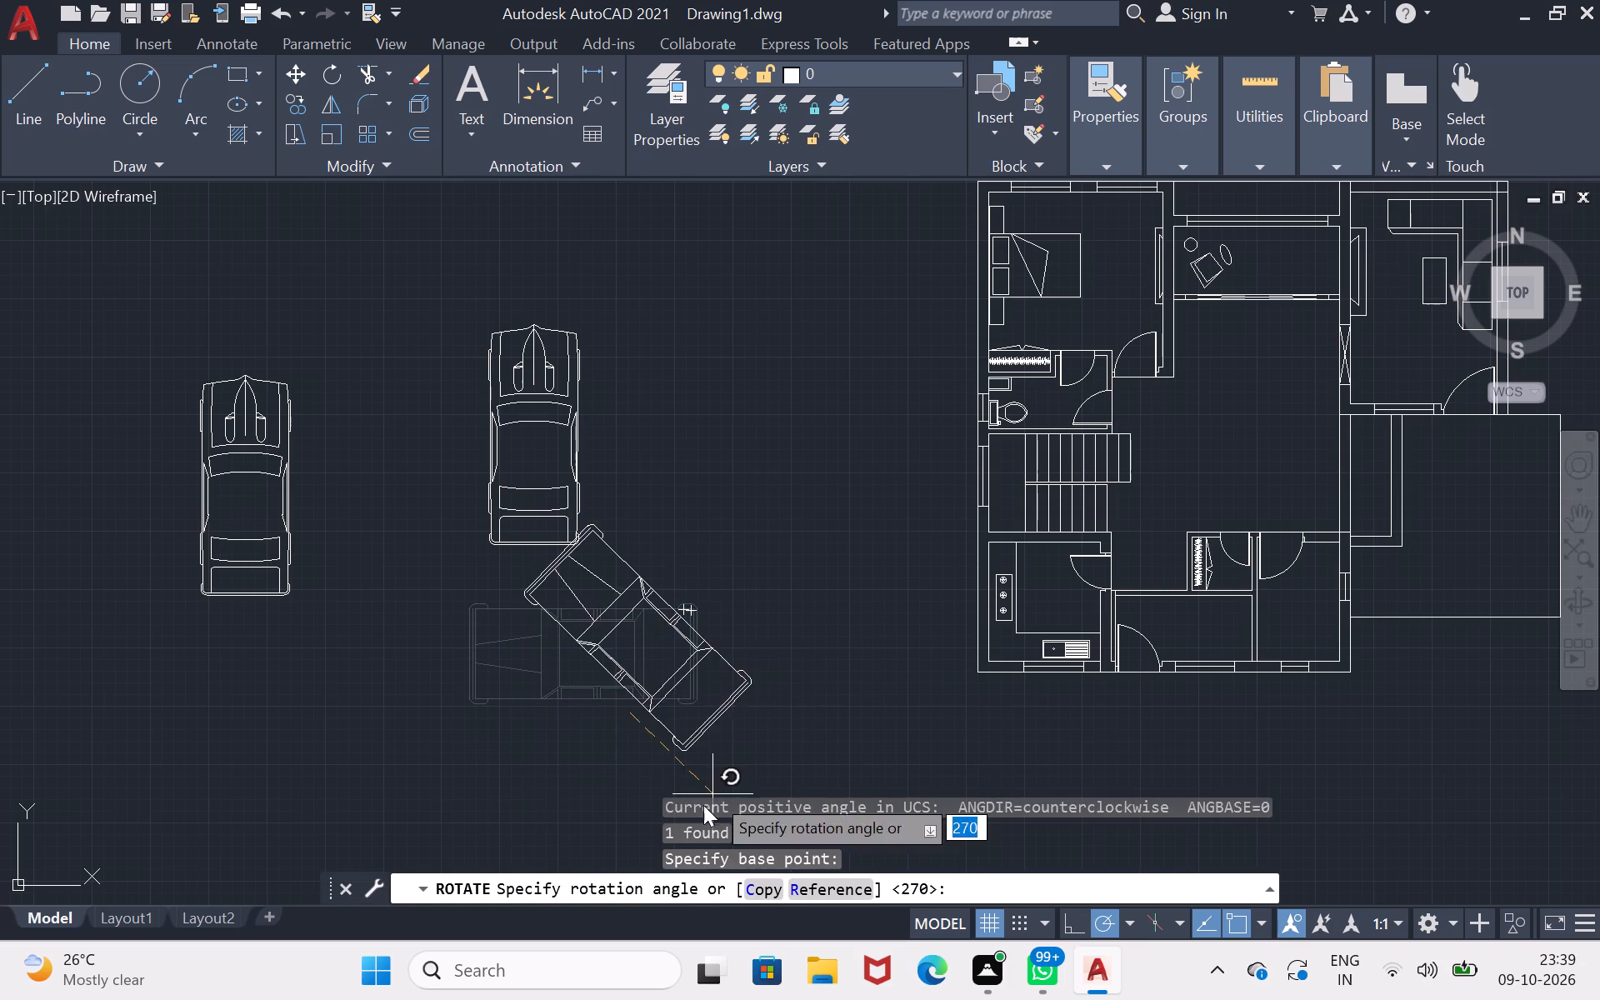
pyautogui.click(635, 819)
# Move the upright sedan block into the outlined parking area beside the house plan.
pyautogui.click(680, 693)
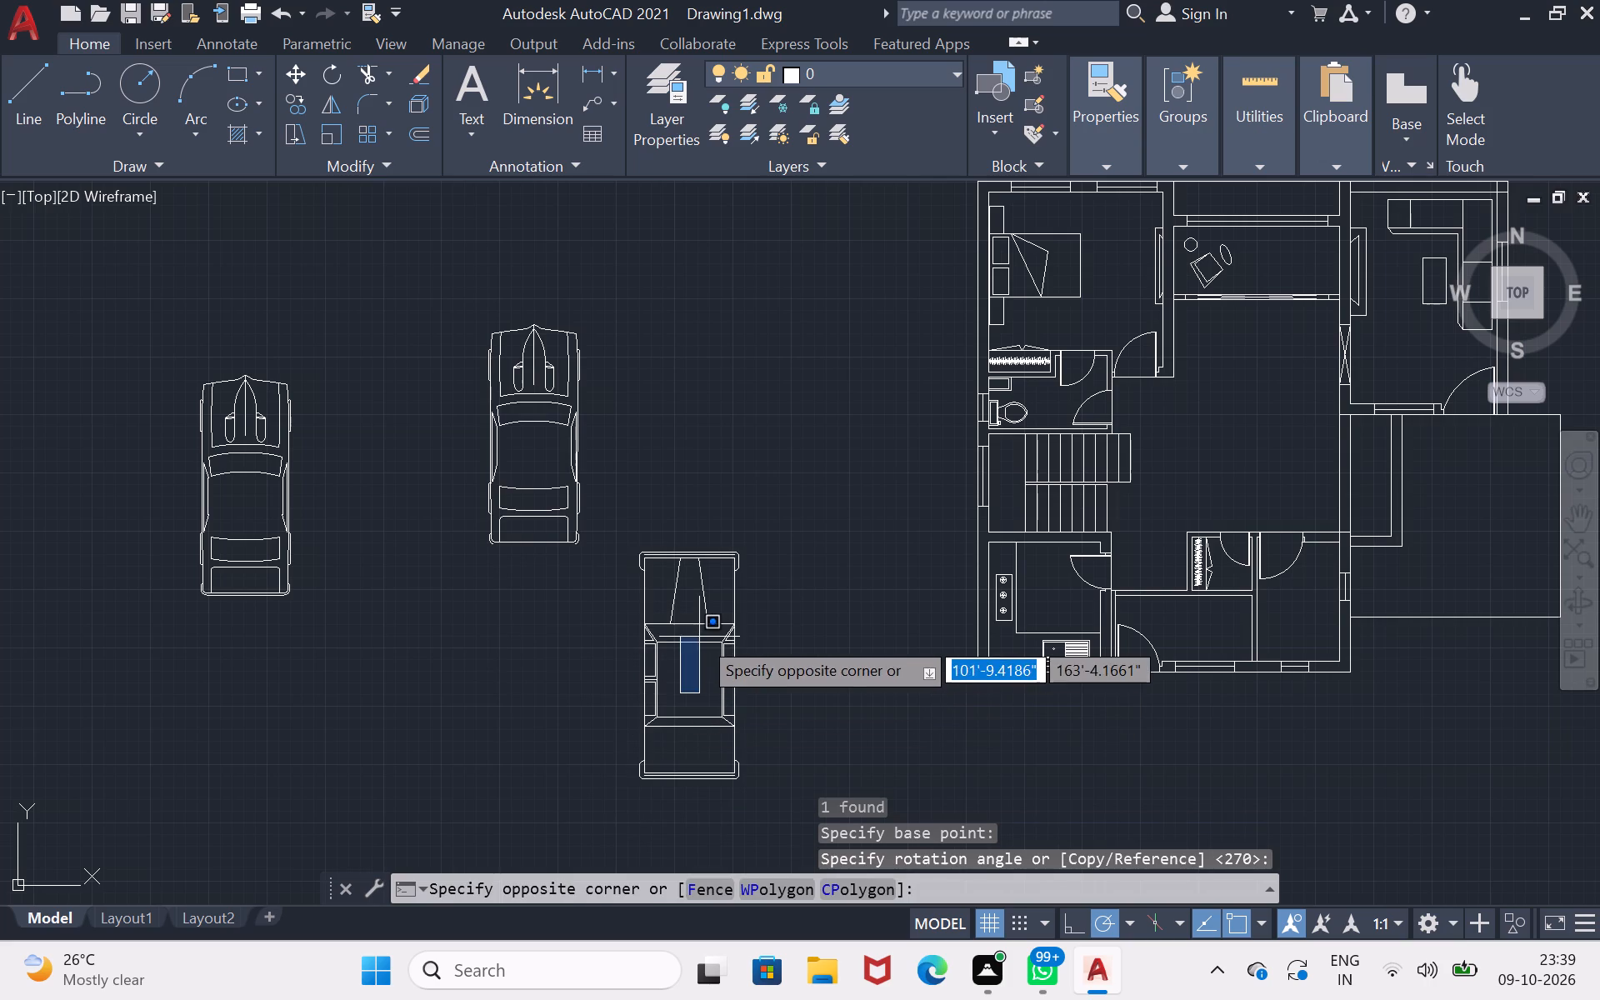
pyautogui.click(699, 637)
pyautogui.click(699, 636)
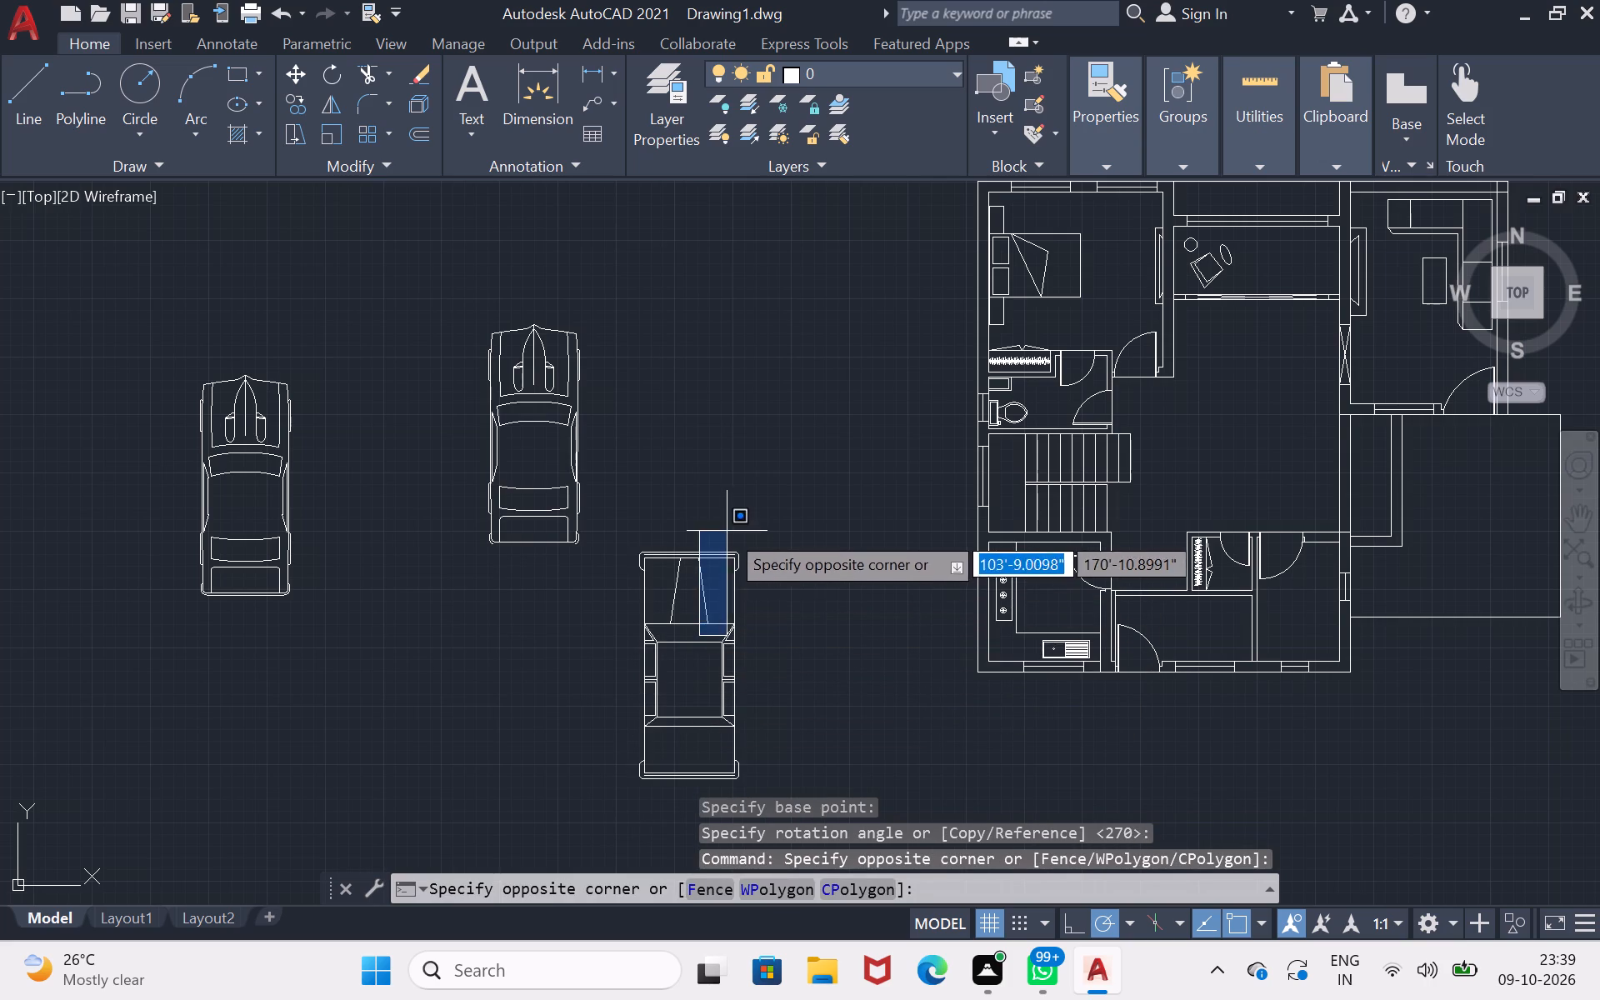
pyautogui.click(726, 531)
pyautogui.moveTo(722, 532); pyautogui.dragTo(801, 701)
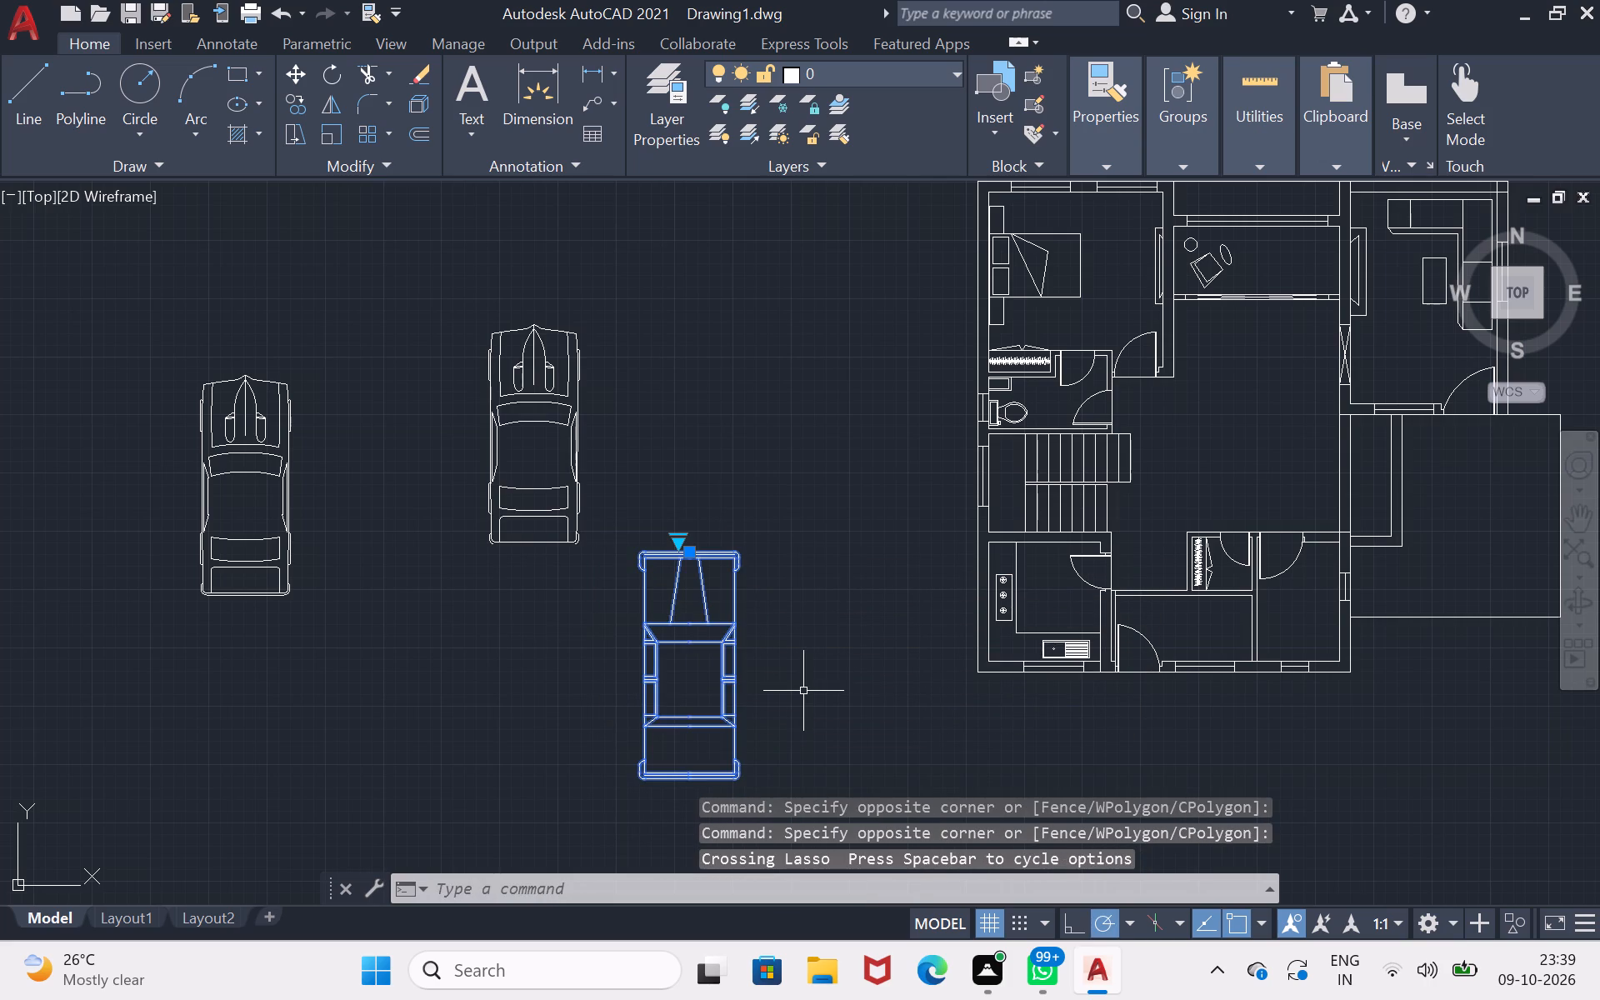
pyautogui.press('m')
pyautogui.press('Return')
pyautogui.click(803, 690)
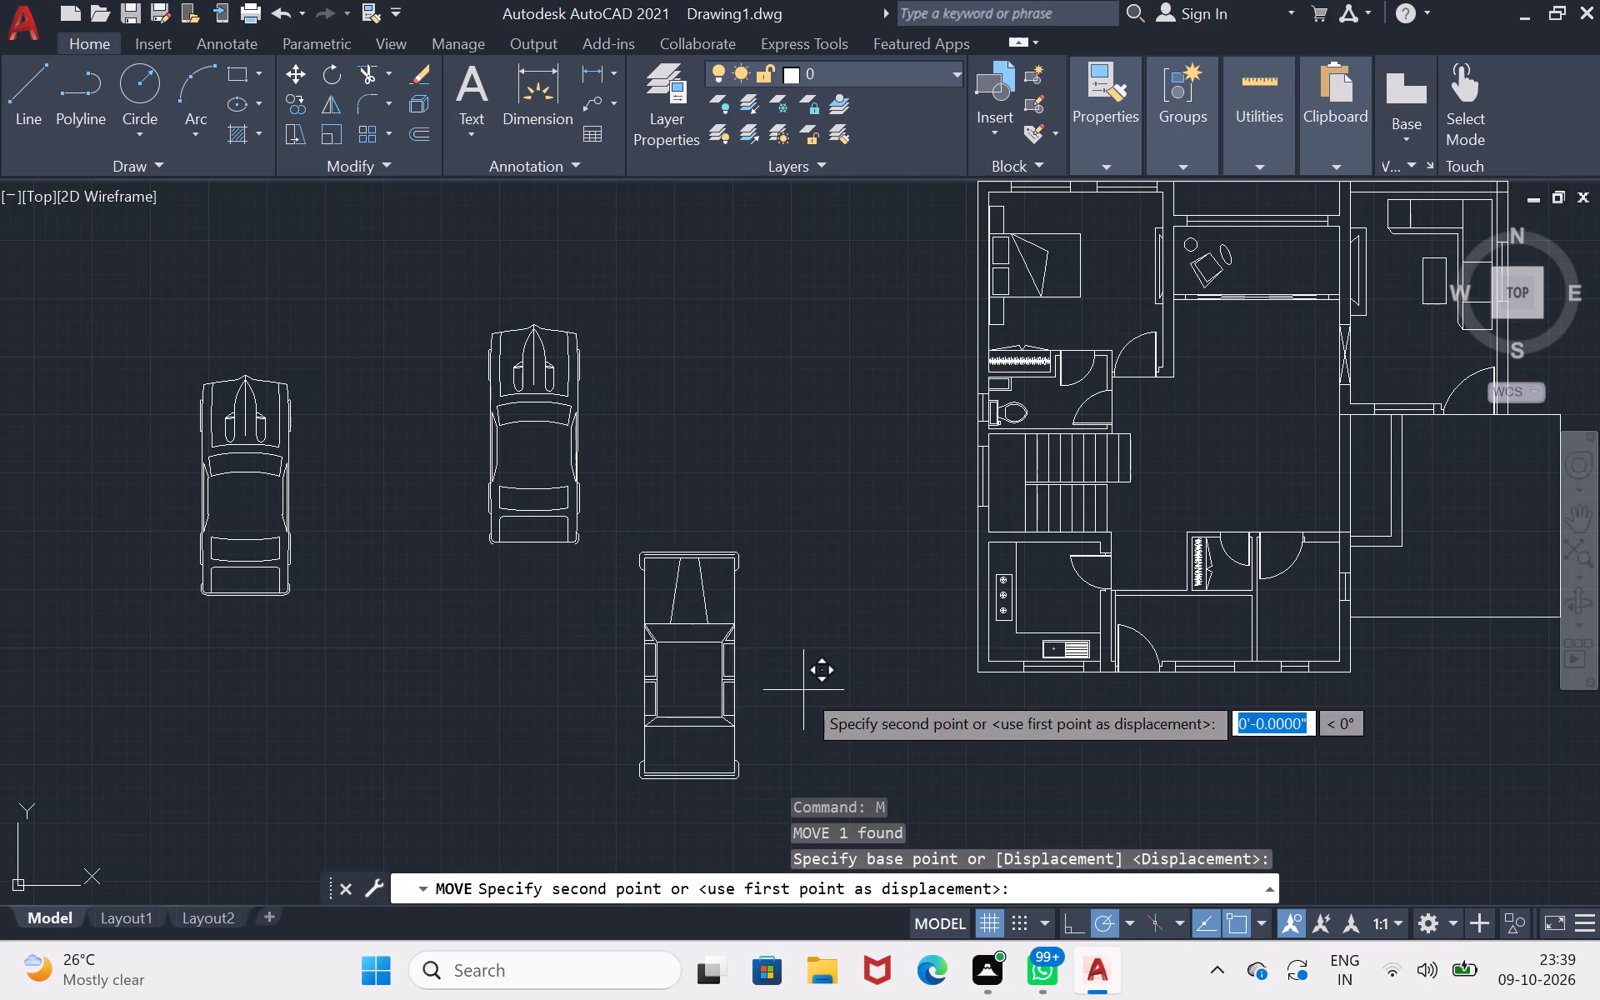
pyautogui.scroll(-1, 1070, 632)
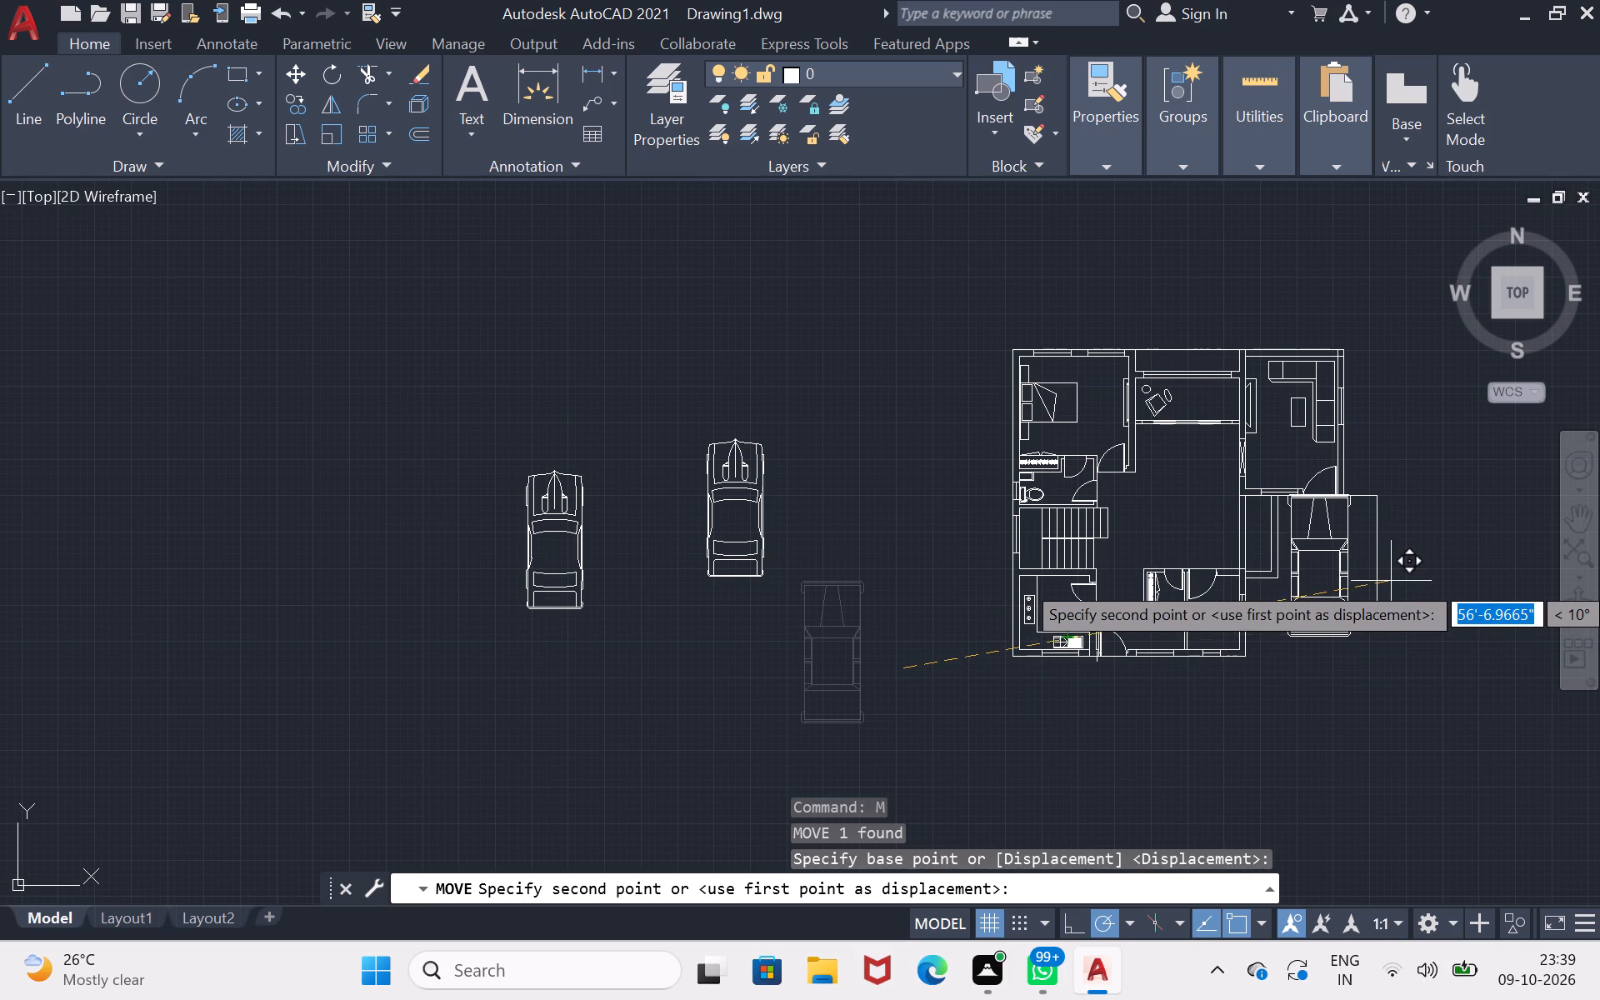
pyautogui.scroll(3, 1392, 581)
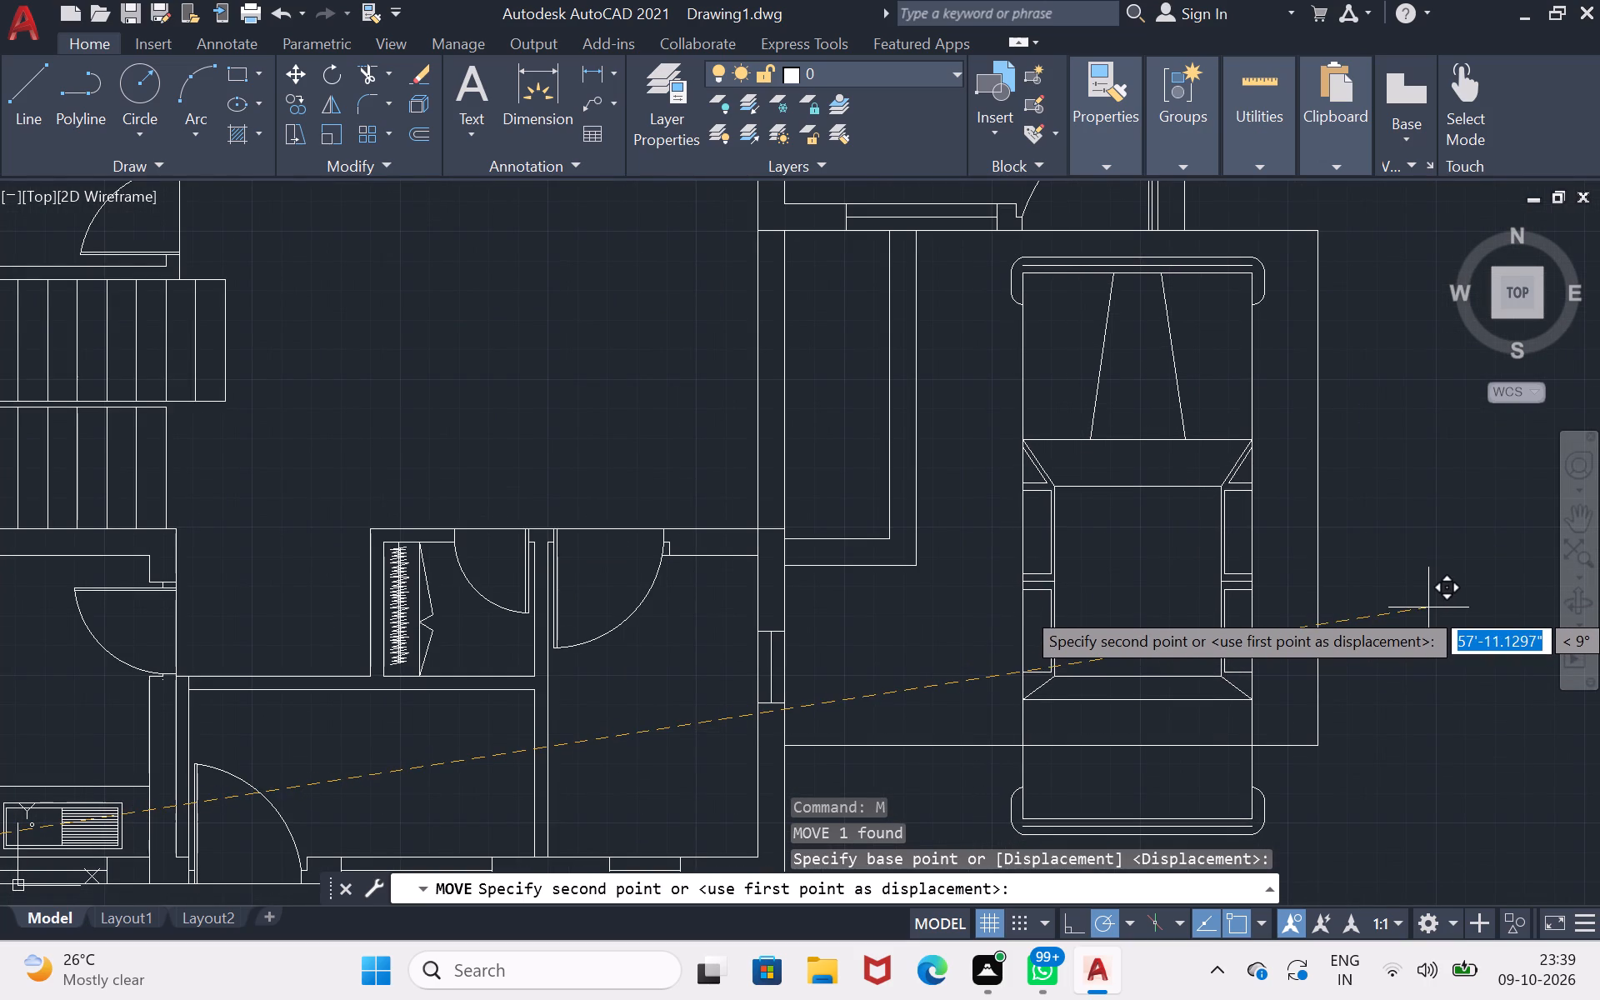
pyautogui.click(1376, 603)
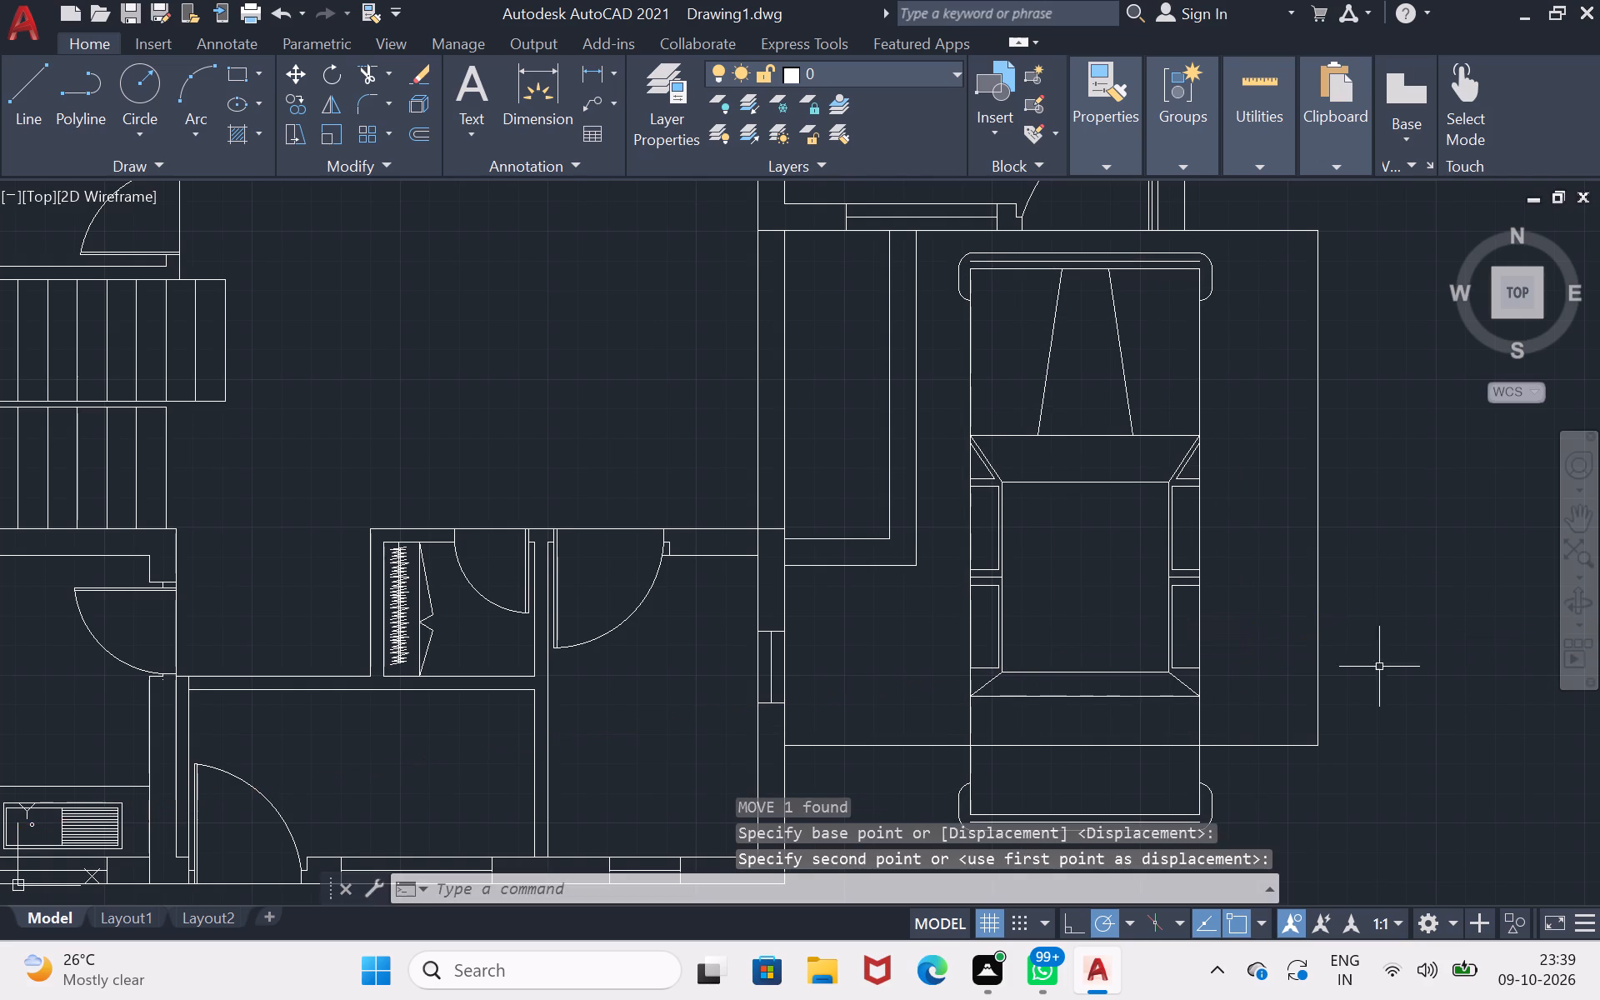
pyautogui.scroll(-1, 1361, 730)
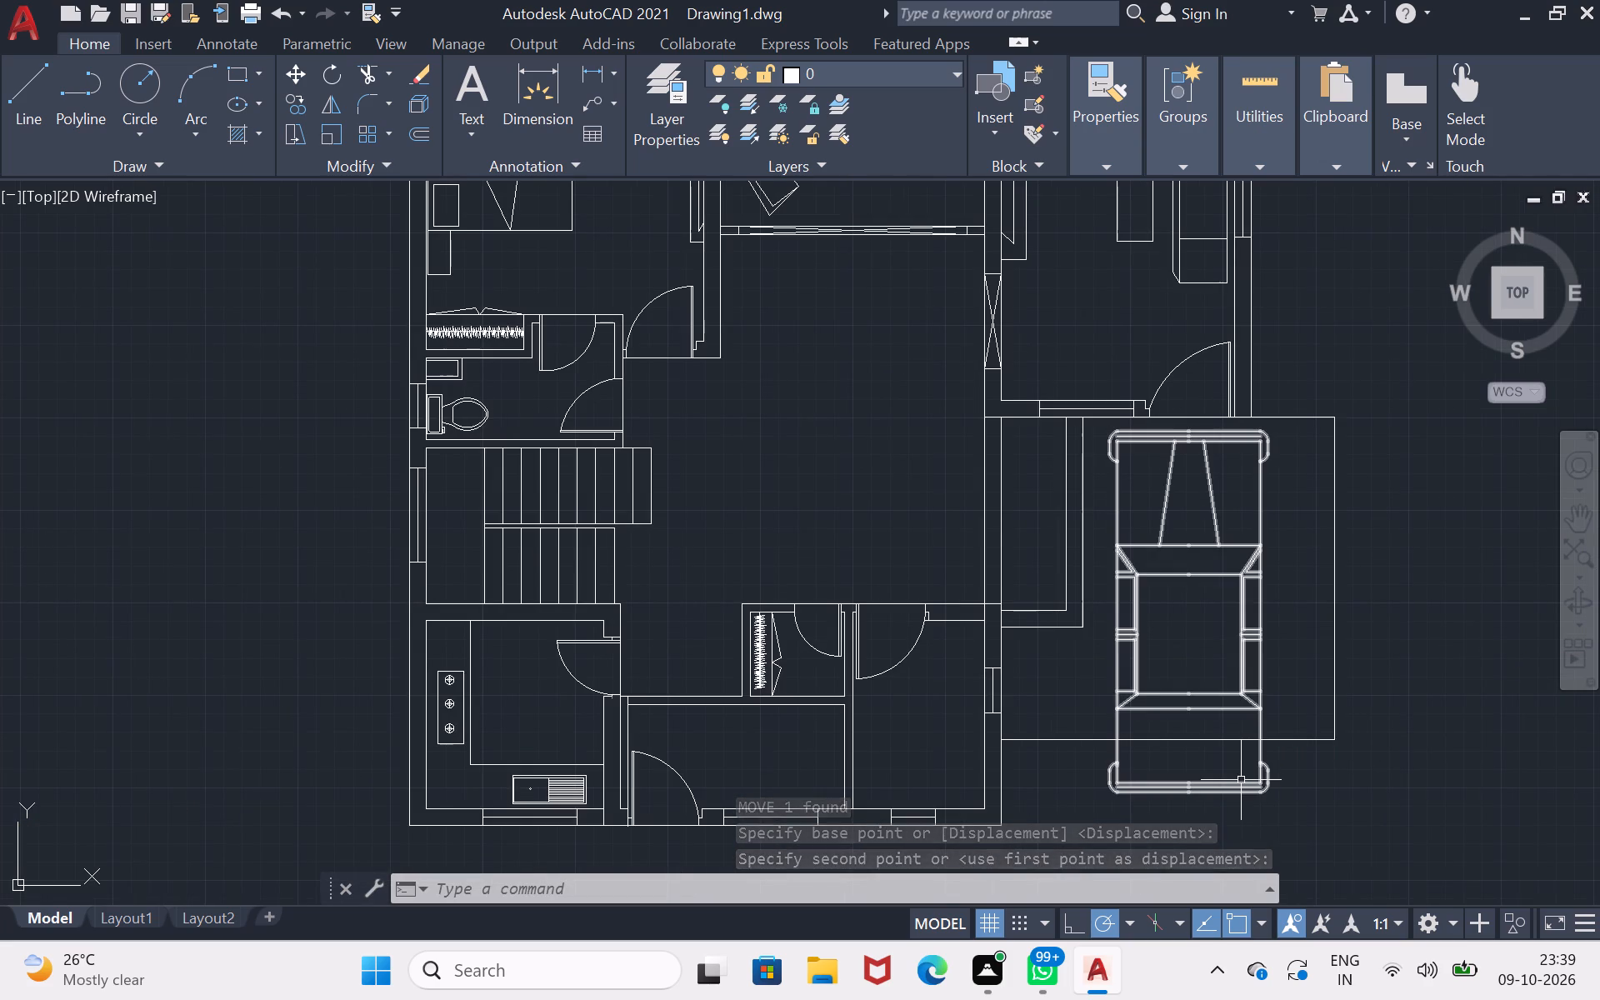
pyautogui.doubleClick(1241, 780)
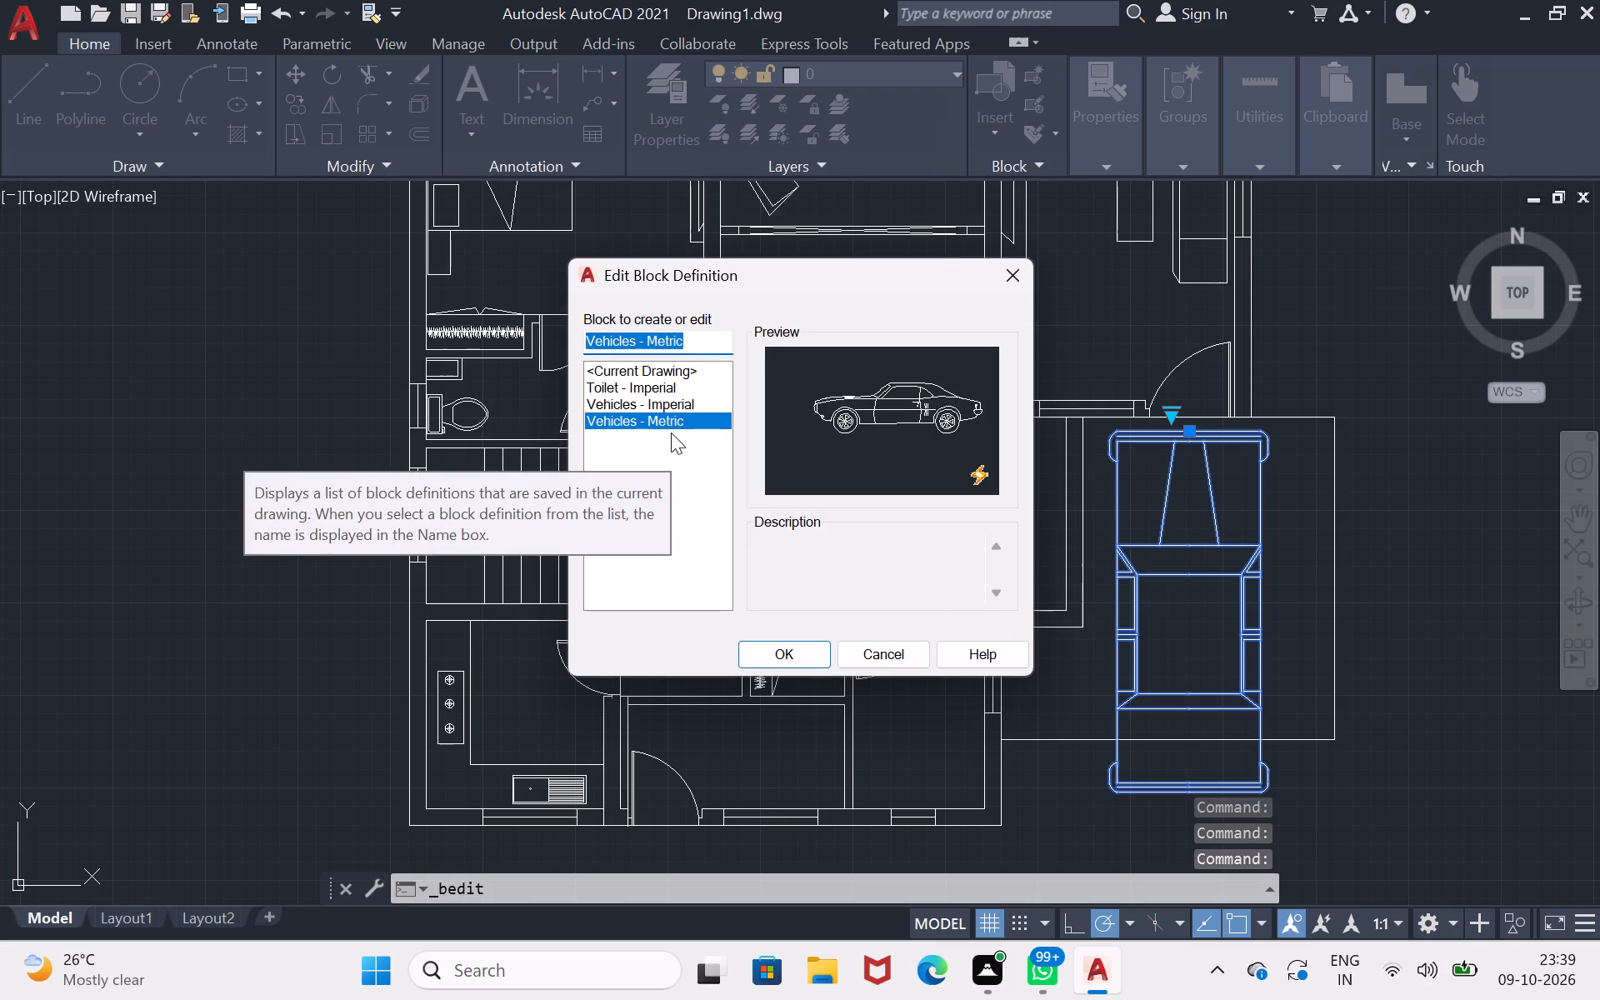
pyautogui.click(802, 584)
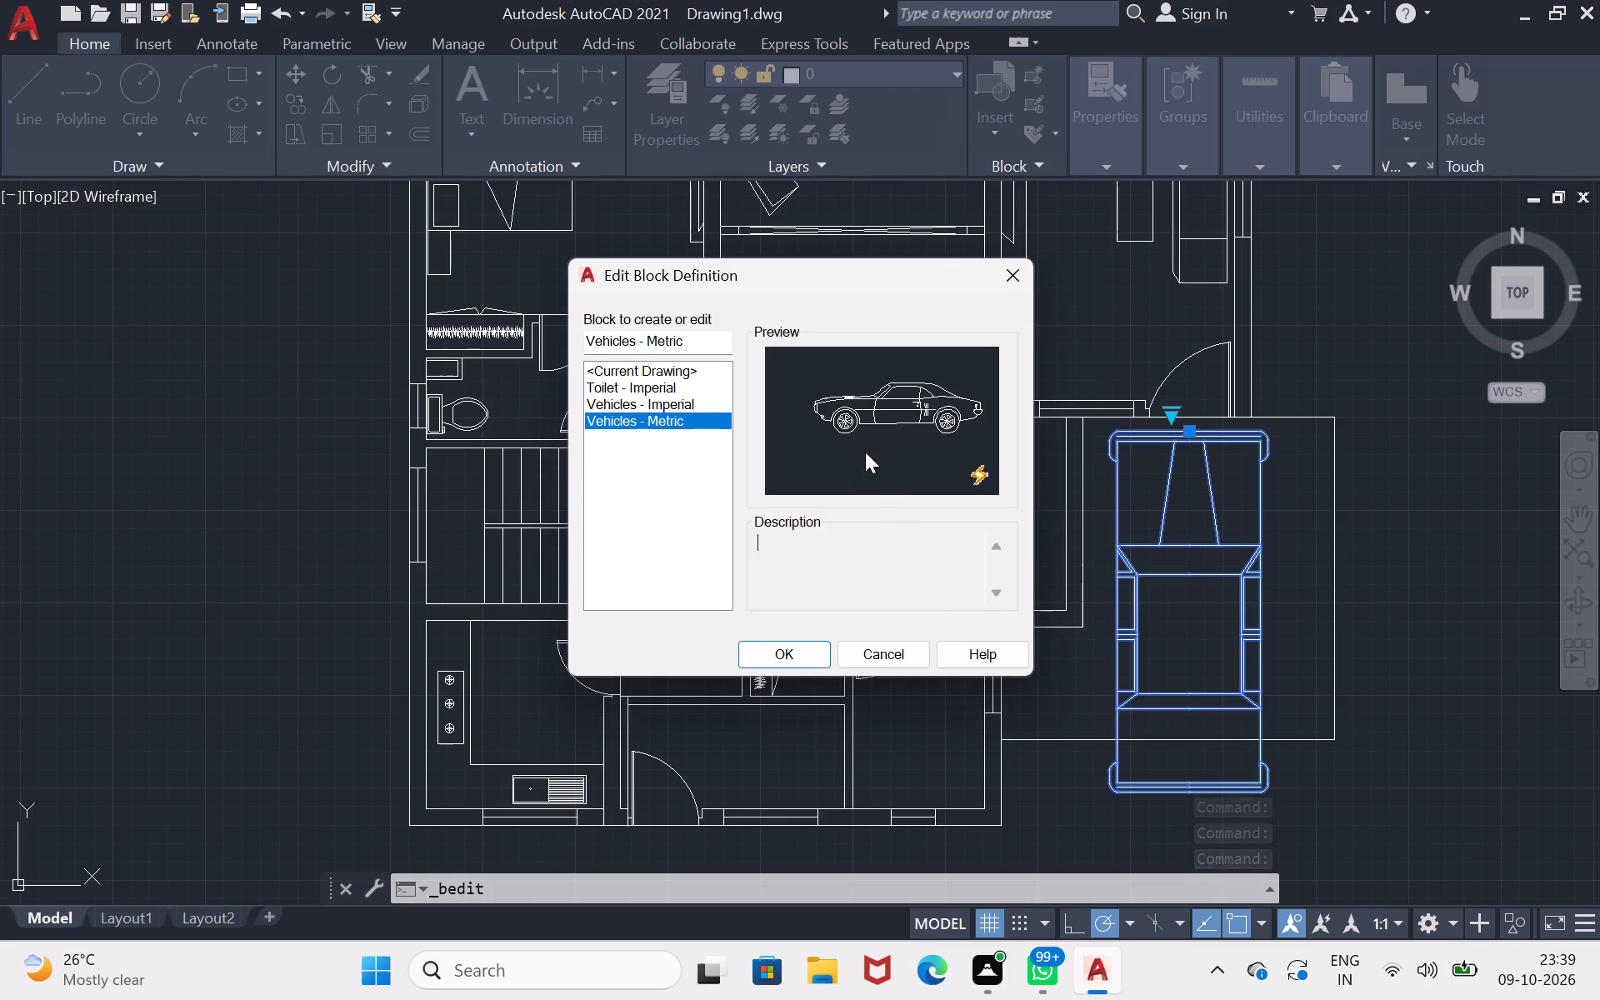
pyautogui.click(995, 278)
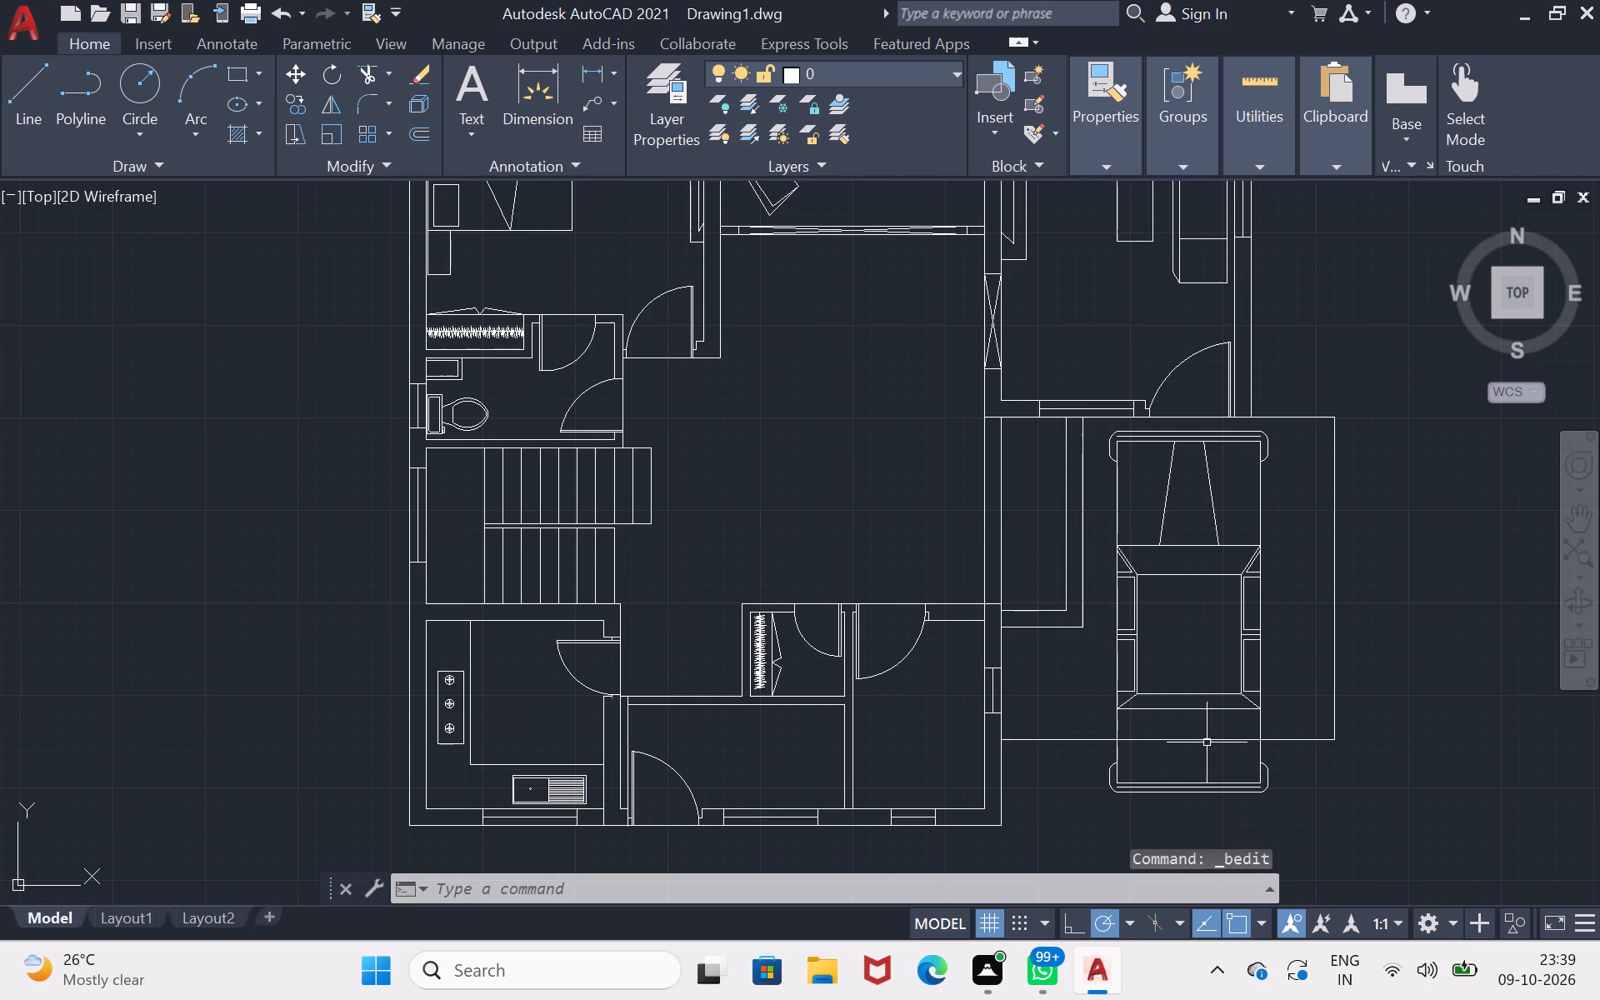
# Erase the two line segments that close the parking outline across the sedan's rear.
pyautogui.click(1207, 741)
pyautogui.click(1301, 740)
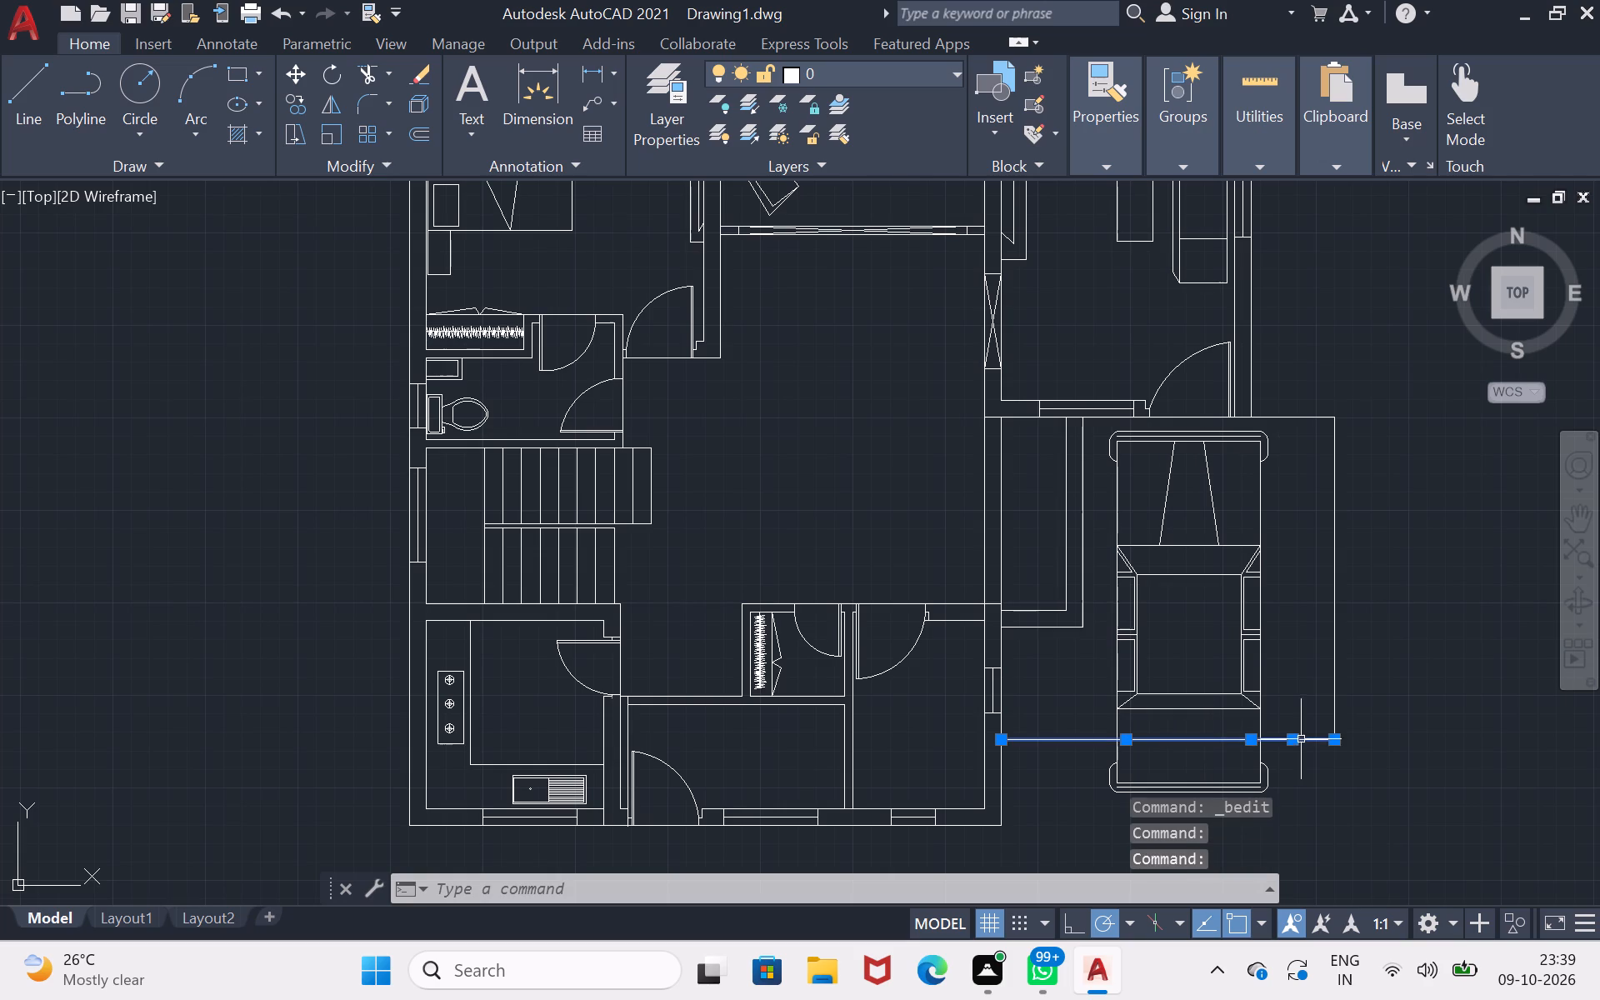
pyautogui.press('Delete')
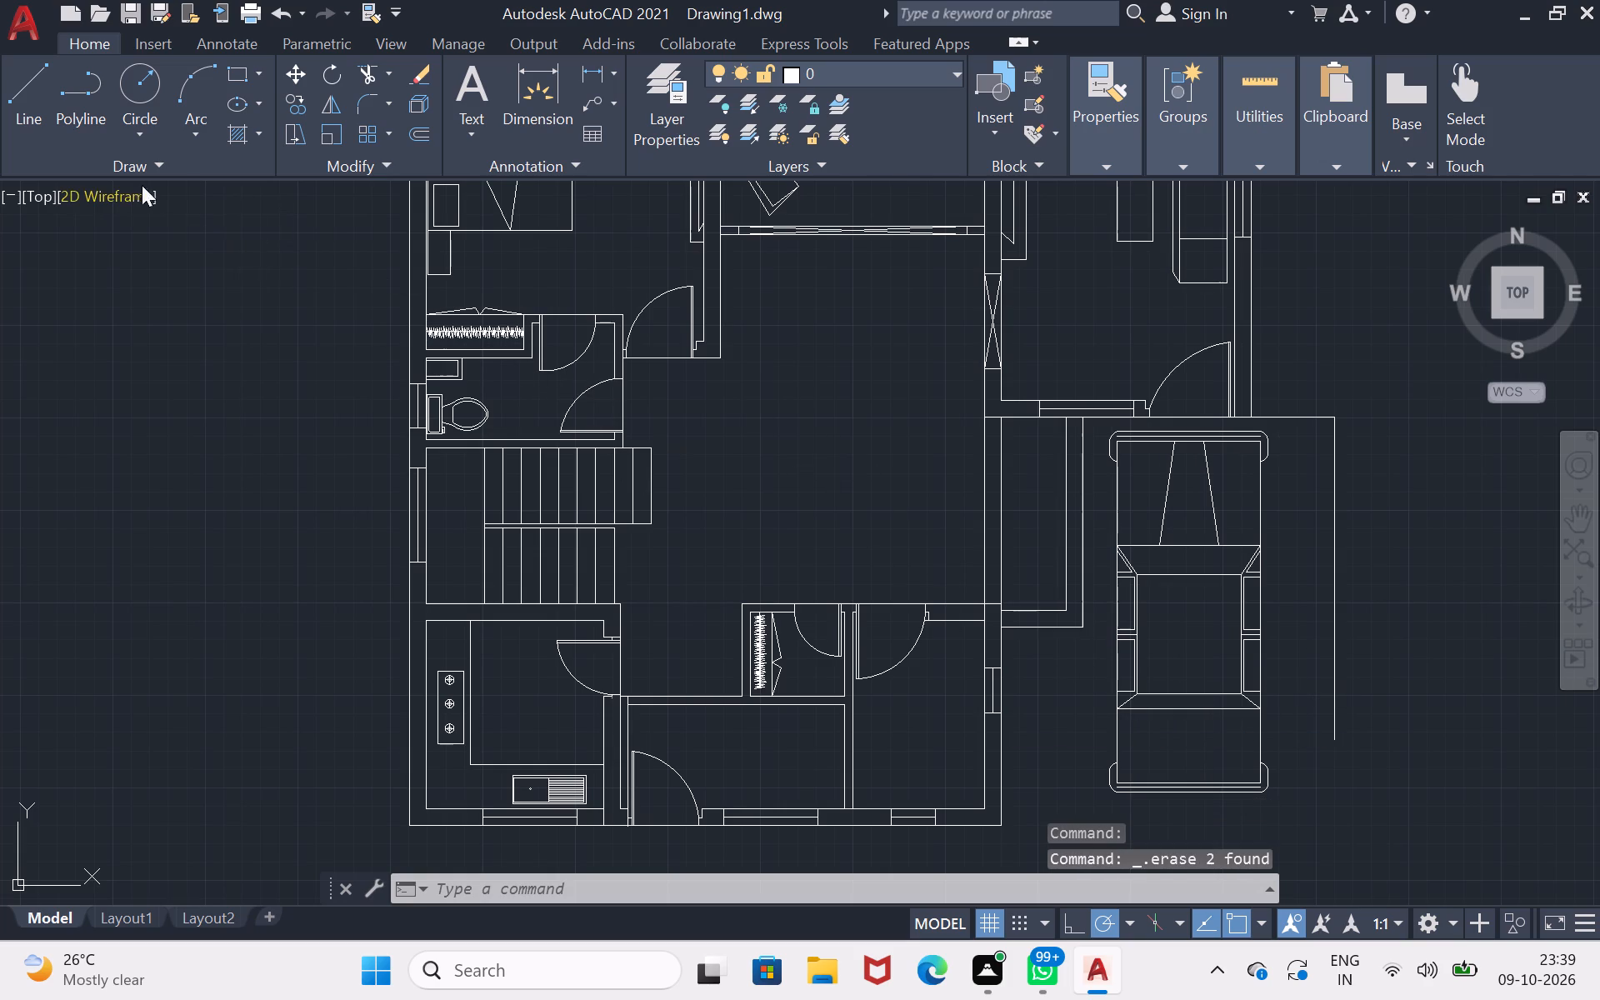
# Extend the parking outline's outer side downward about 3' with a line and close it horizontally to the house wall, clearing the sedan's rear.
pyautogui.click(15, 122)
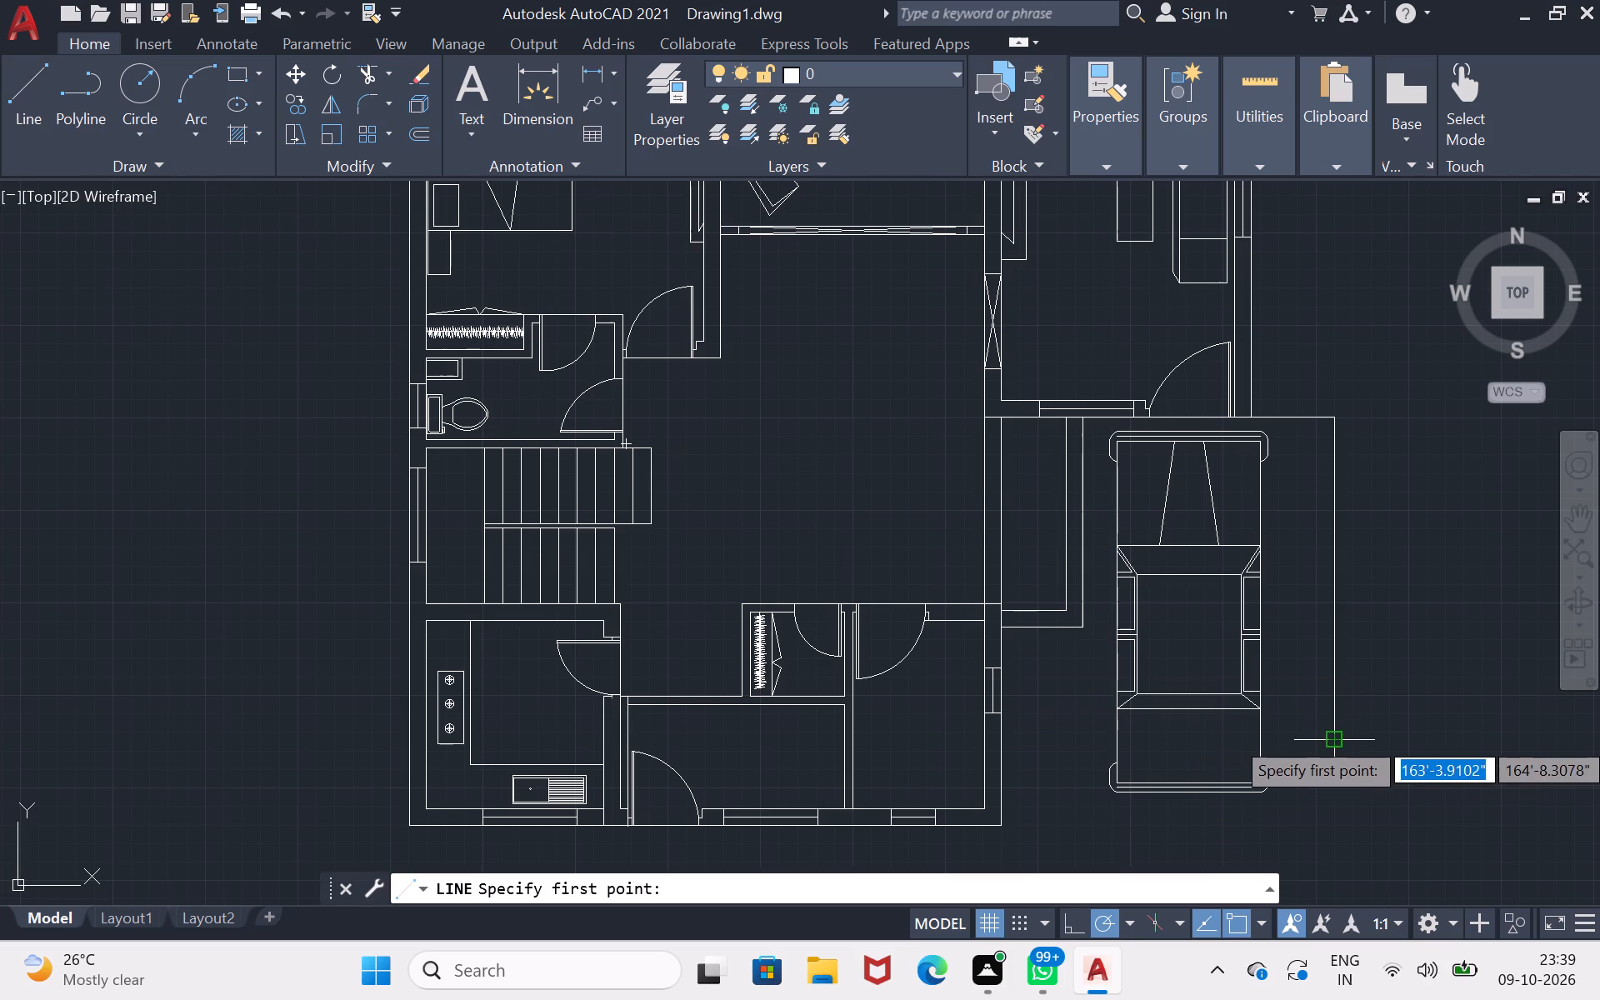
pyautogui.doubleClick(1331, 737)
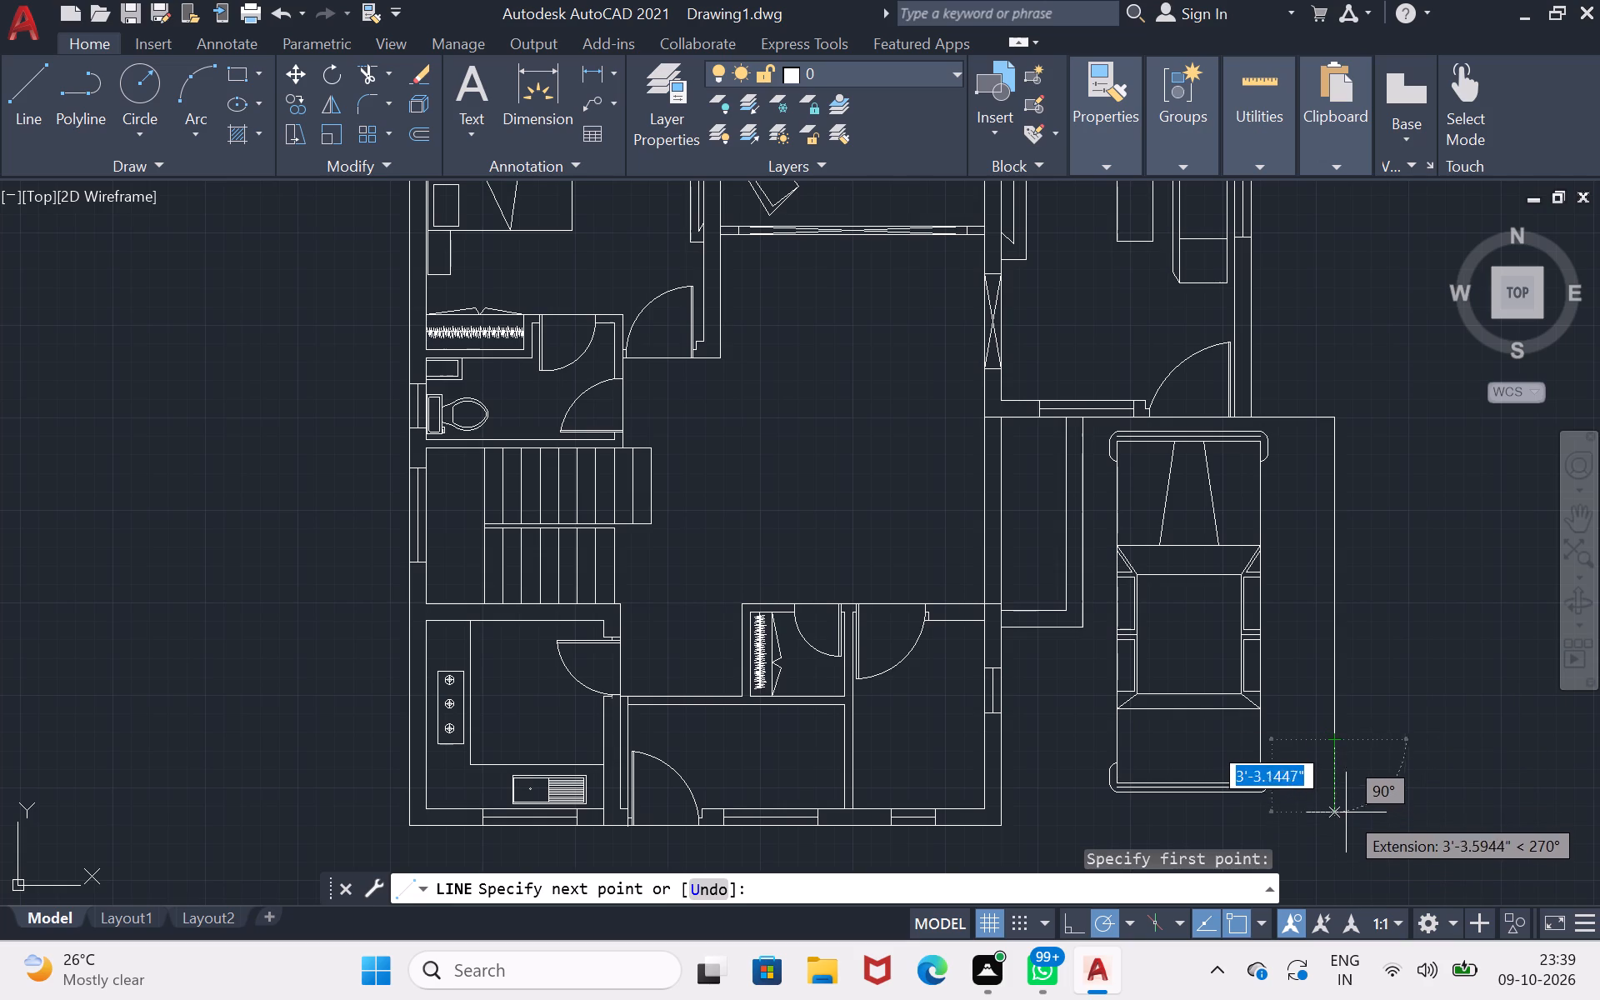
pyautogui.click(1345, 803)
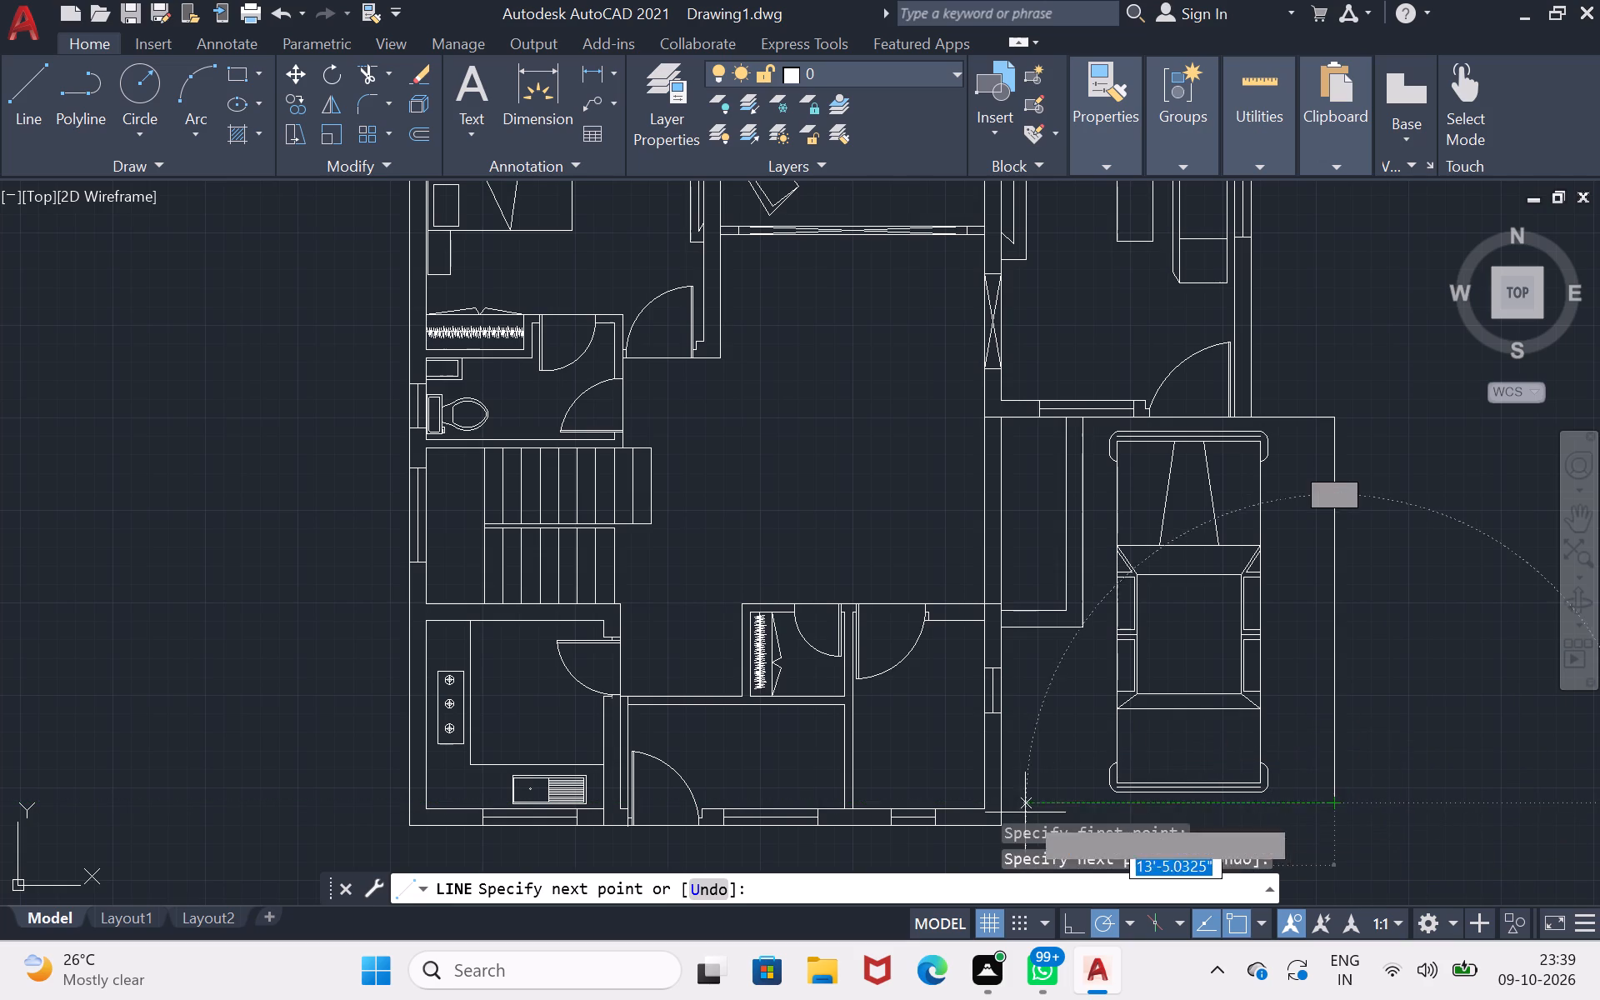
pyautogui.click(993, 804)
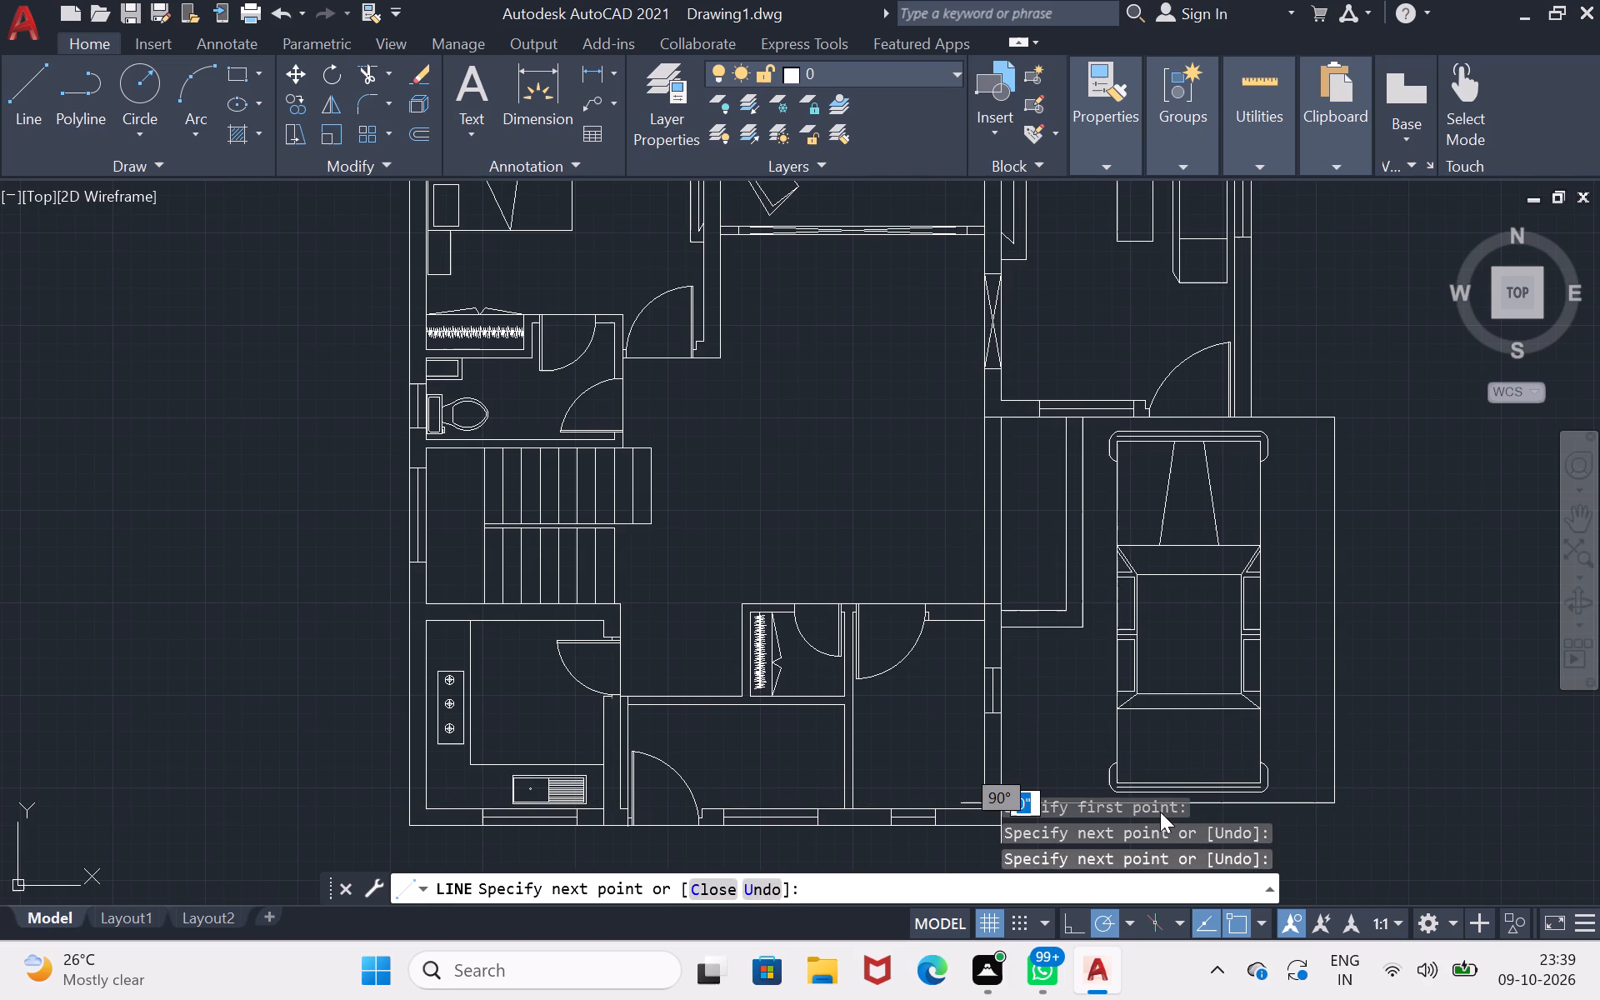
pyautogui.press('Return')
# Erase the two spare sports cars standing in the empty space away from the house plan.
pyautogui.scroll(-1, 1280, 743)
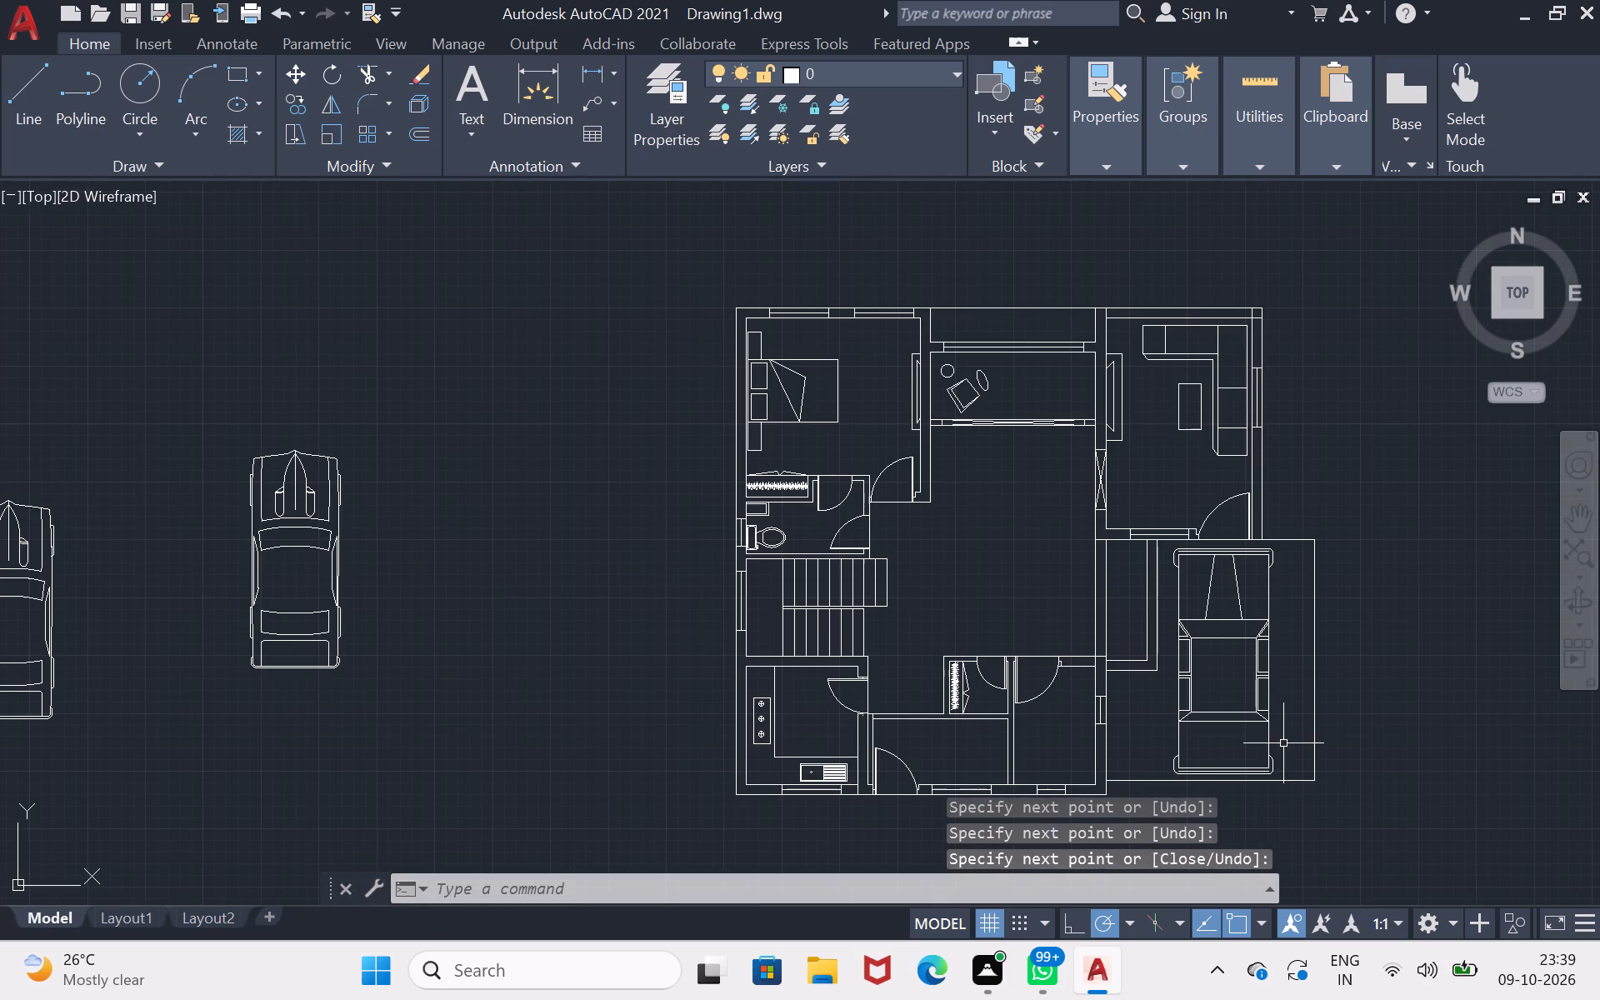
pyautogui.scroll(-1, 142, 473)
pyautogui.moveTo(276, 397); pyautogui.dragTo(2, 412)
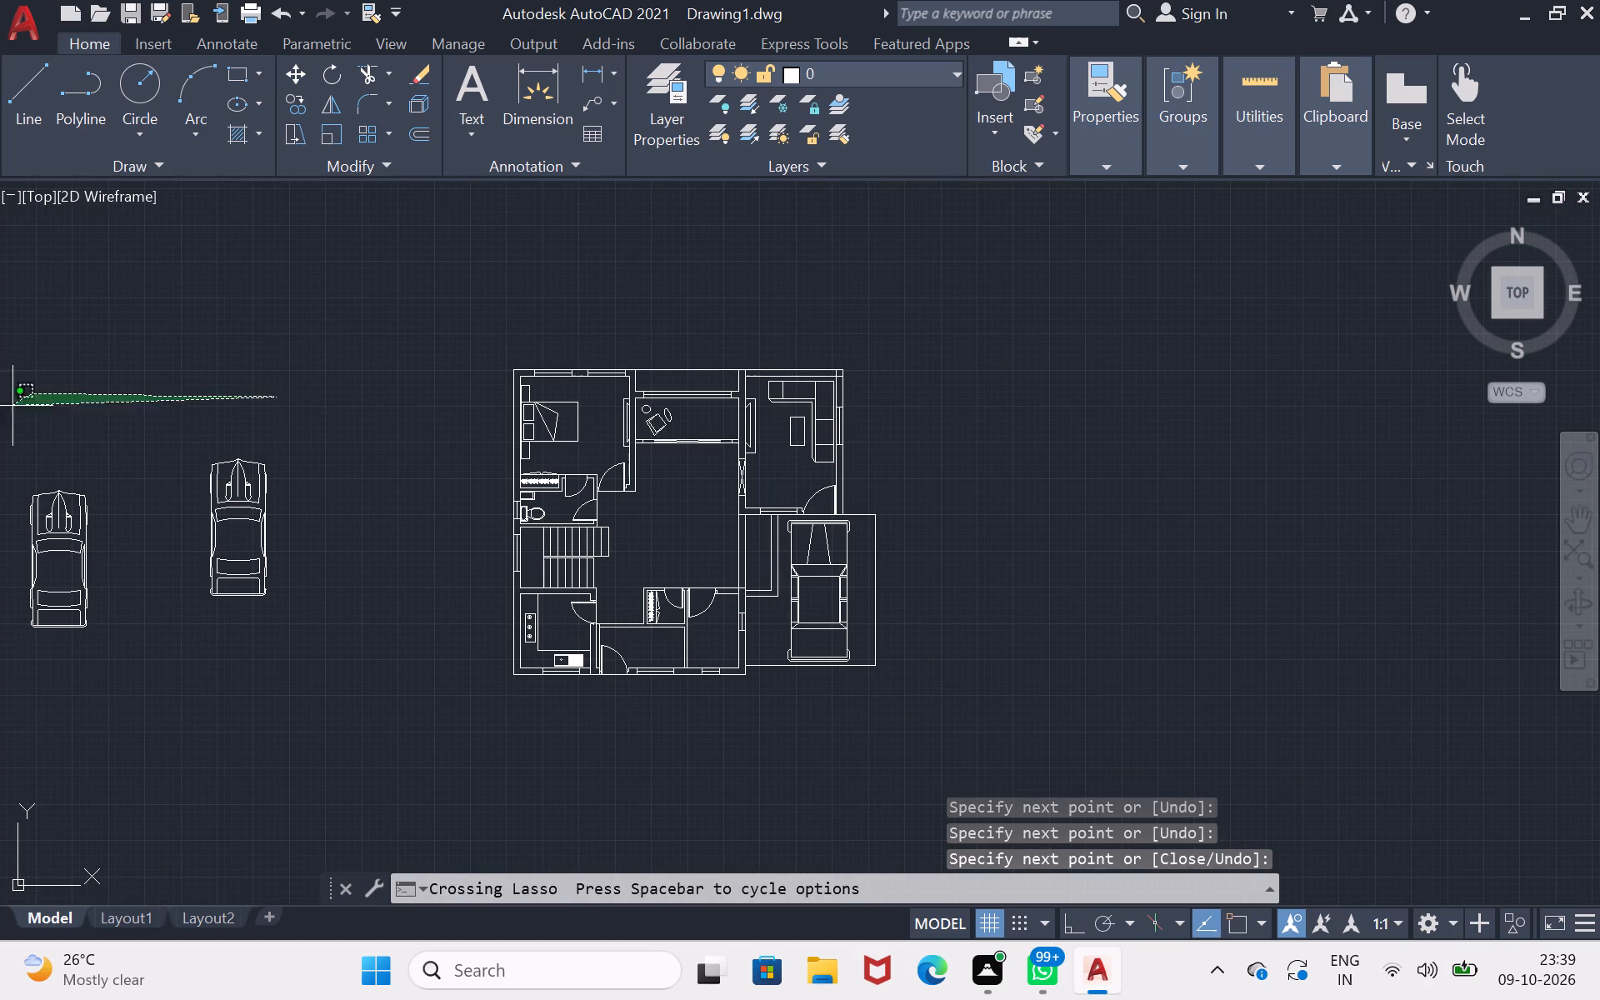
pyautogui.moveTo(2, 412); pyautogui.dragTo(304, 535)
pyautogui.press('Delete')
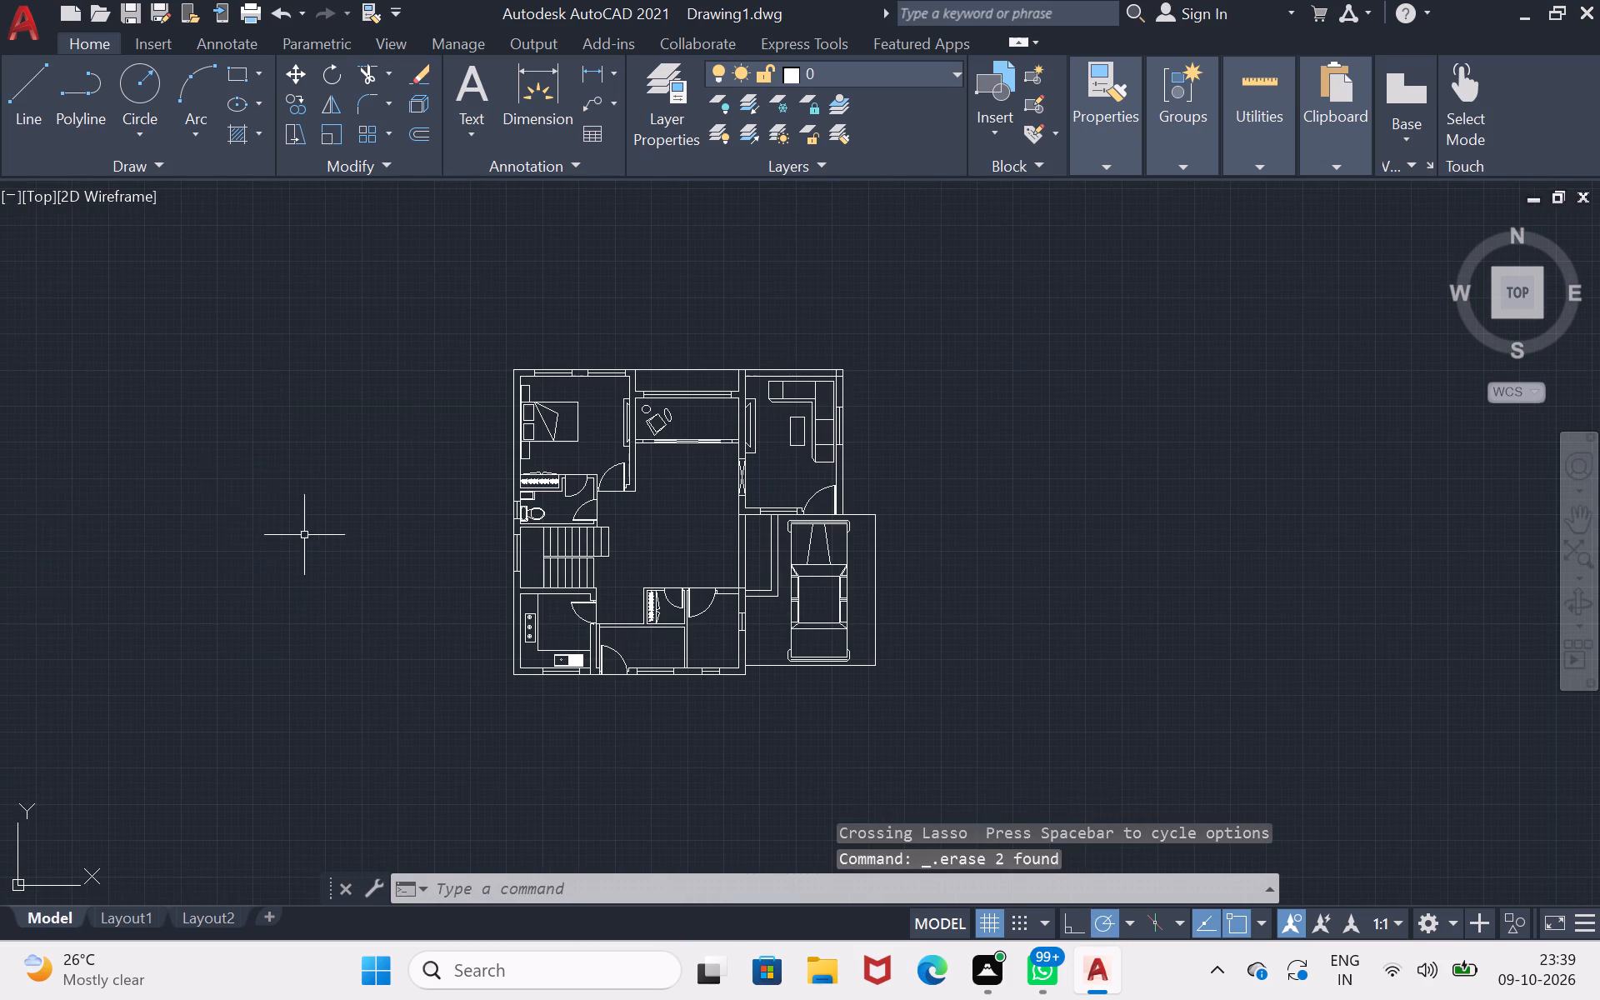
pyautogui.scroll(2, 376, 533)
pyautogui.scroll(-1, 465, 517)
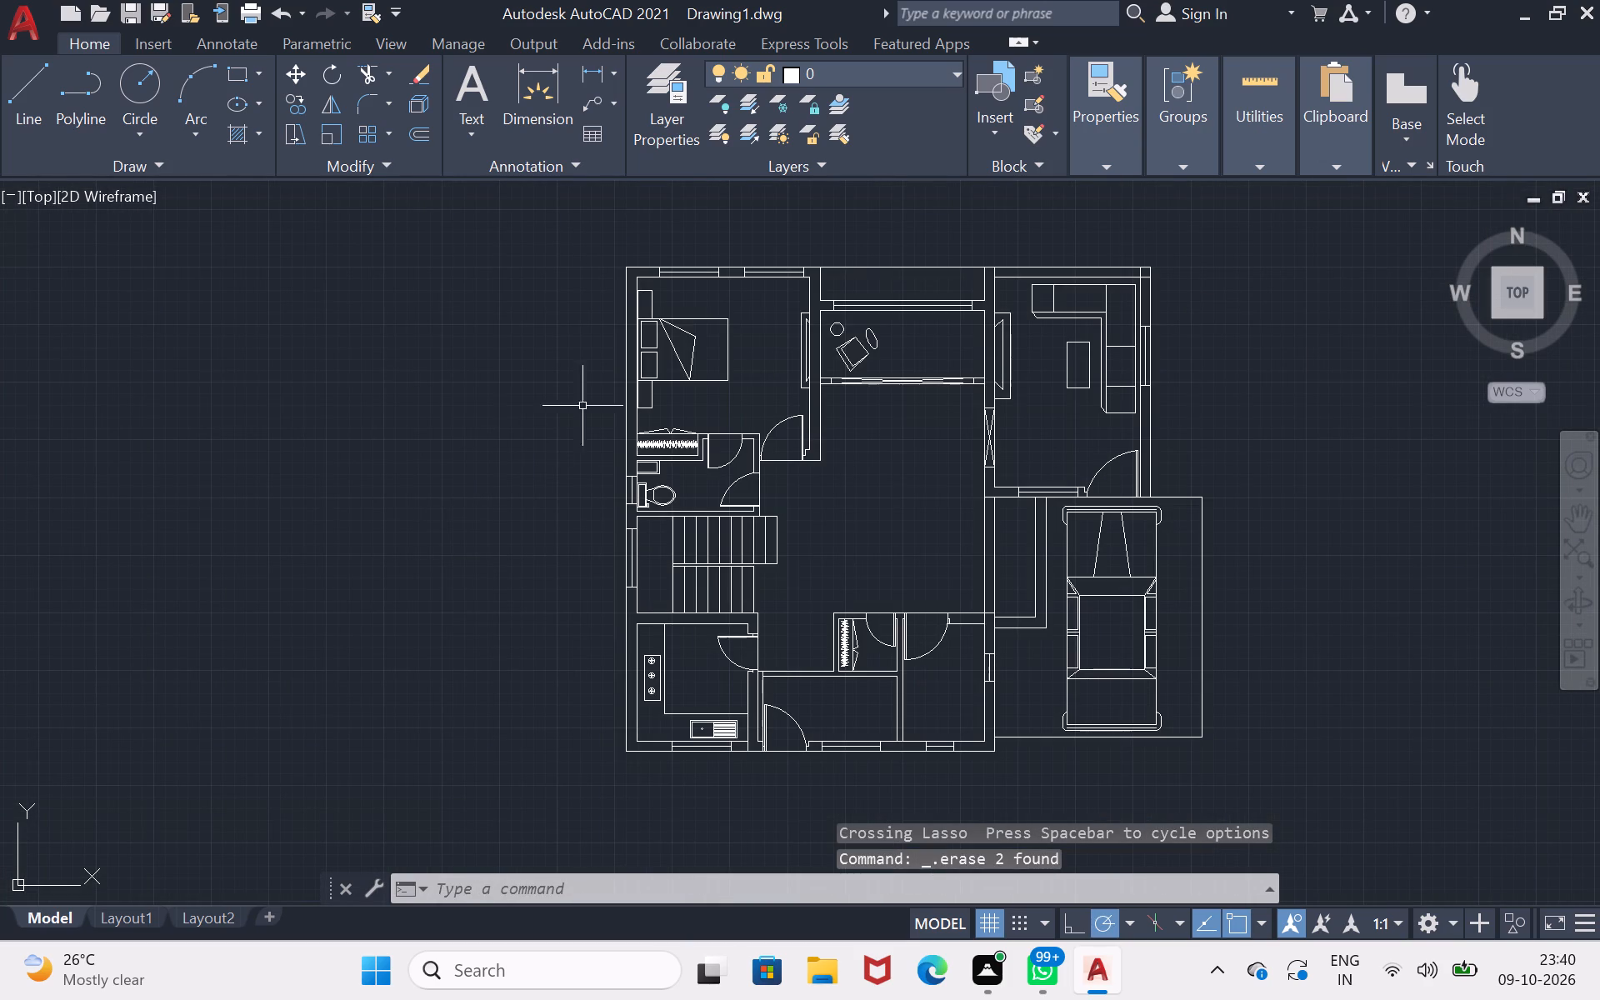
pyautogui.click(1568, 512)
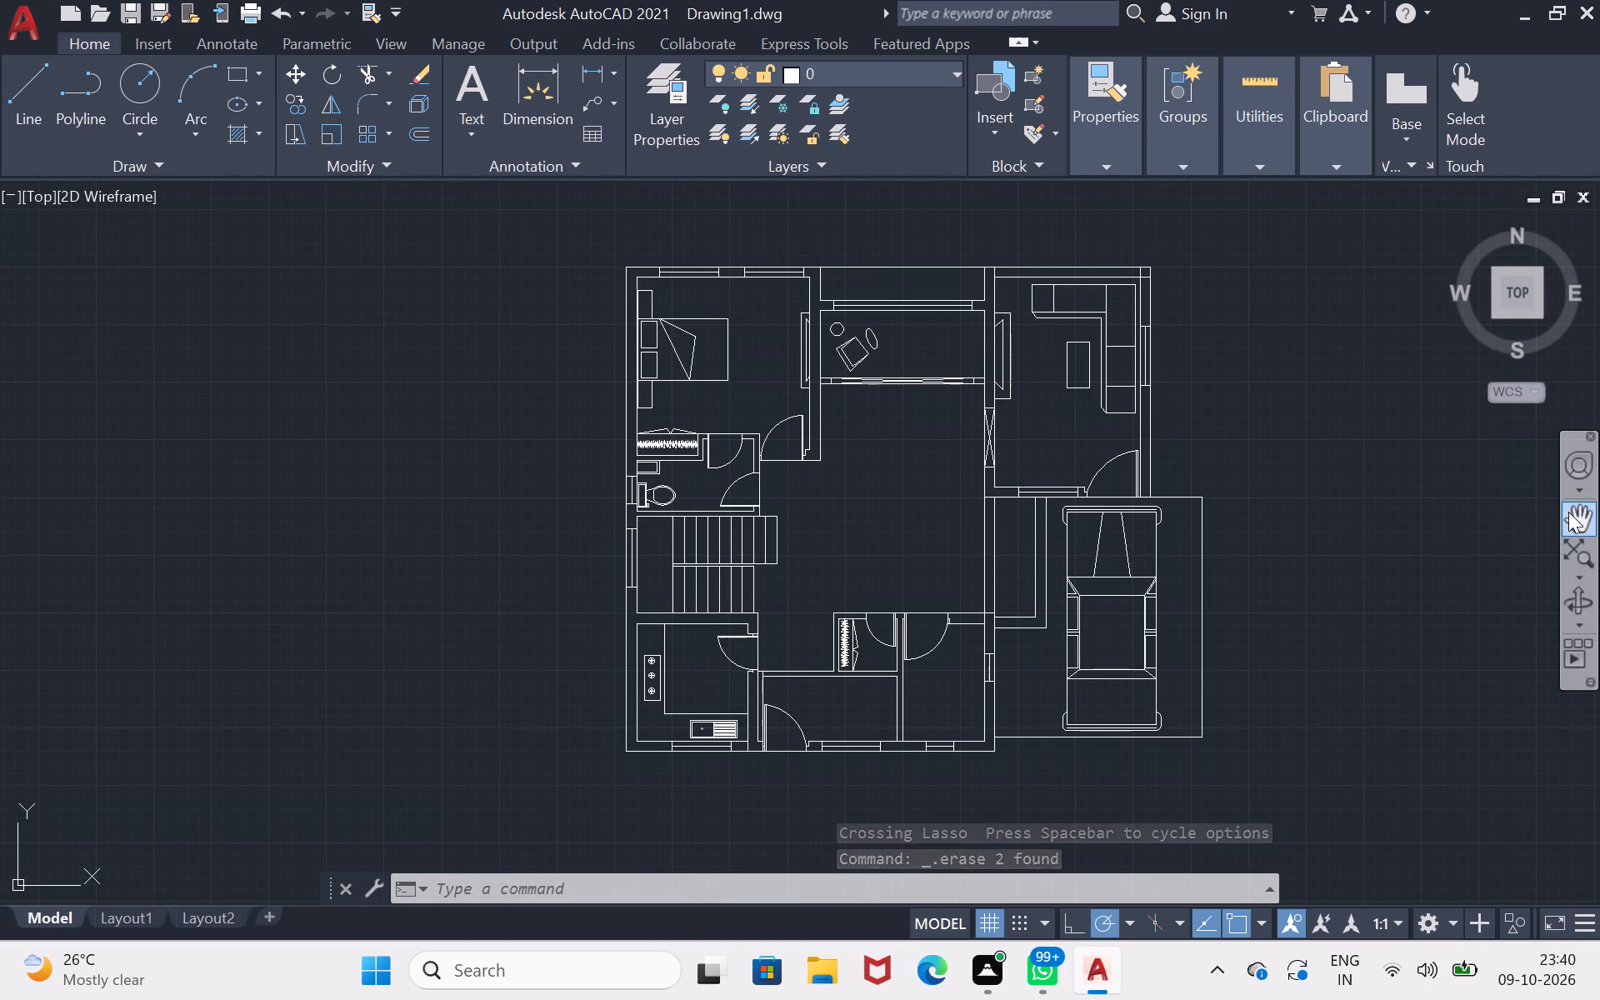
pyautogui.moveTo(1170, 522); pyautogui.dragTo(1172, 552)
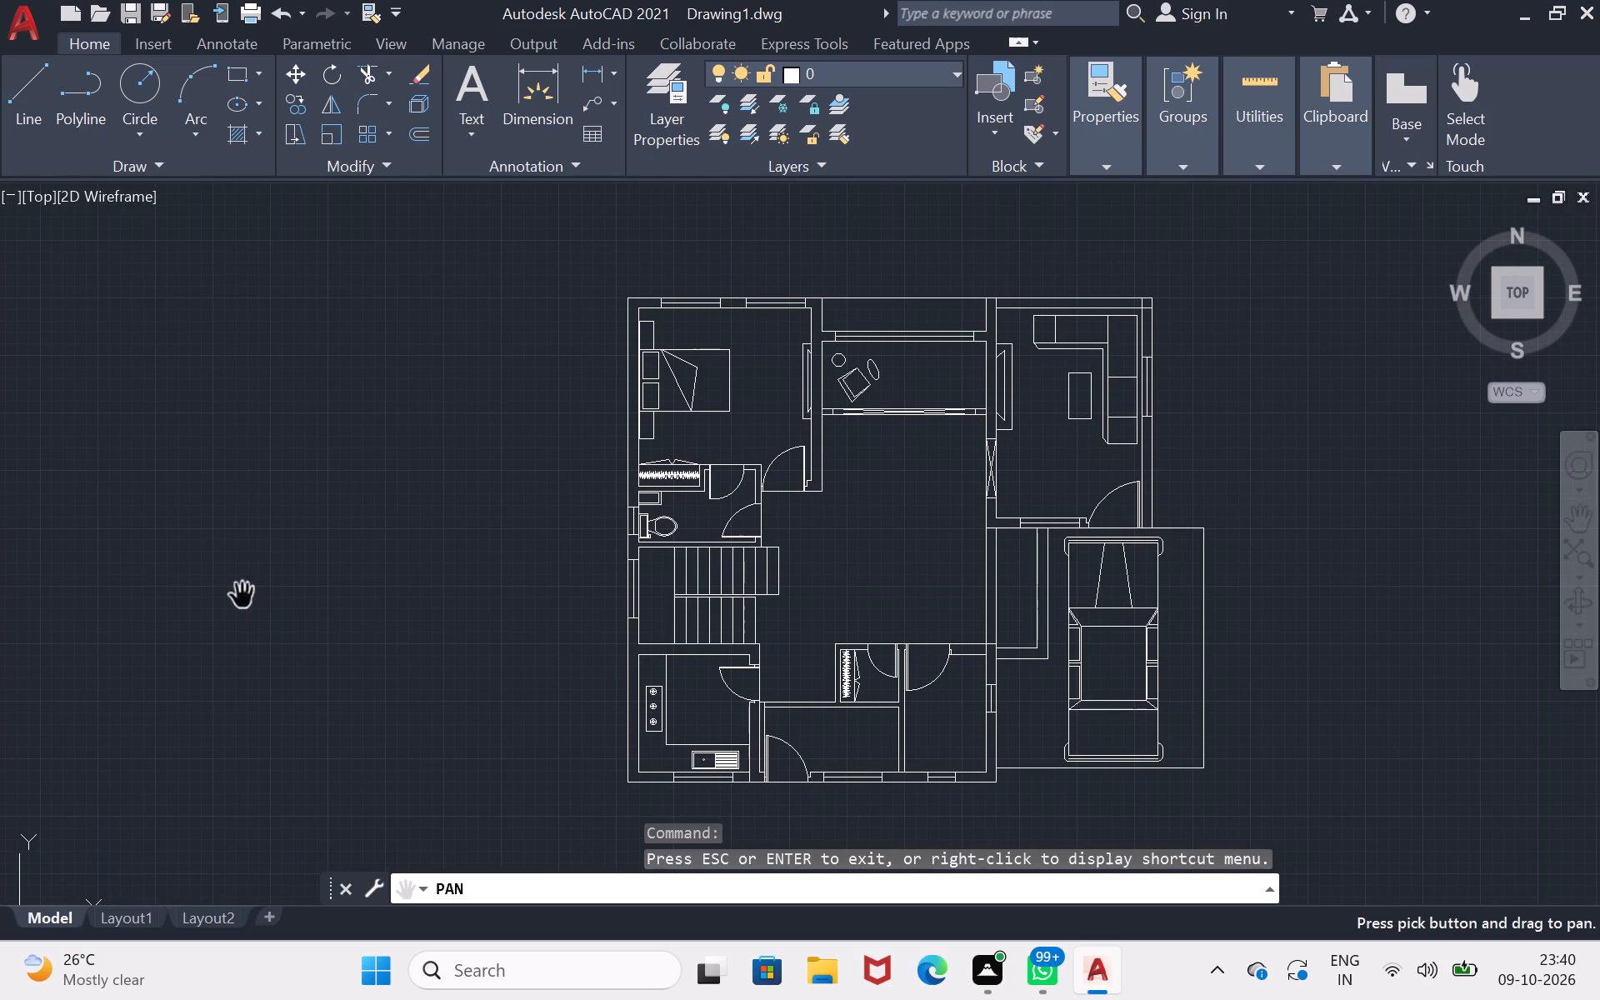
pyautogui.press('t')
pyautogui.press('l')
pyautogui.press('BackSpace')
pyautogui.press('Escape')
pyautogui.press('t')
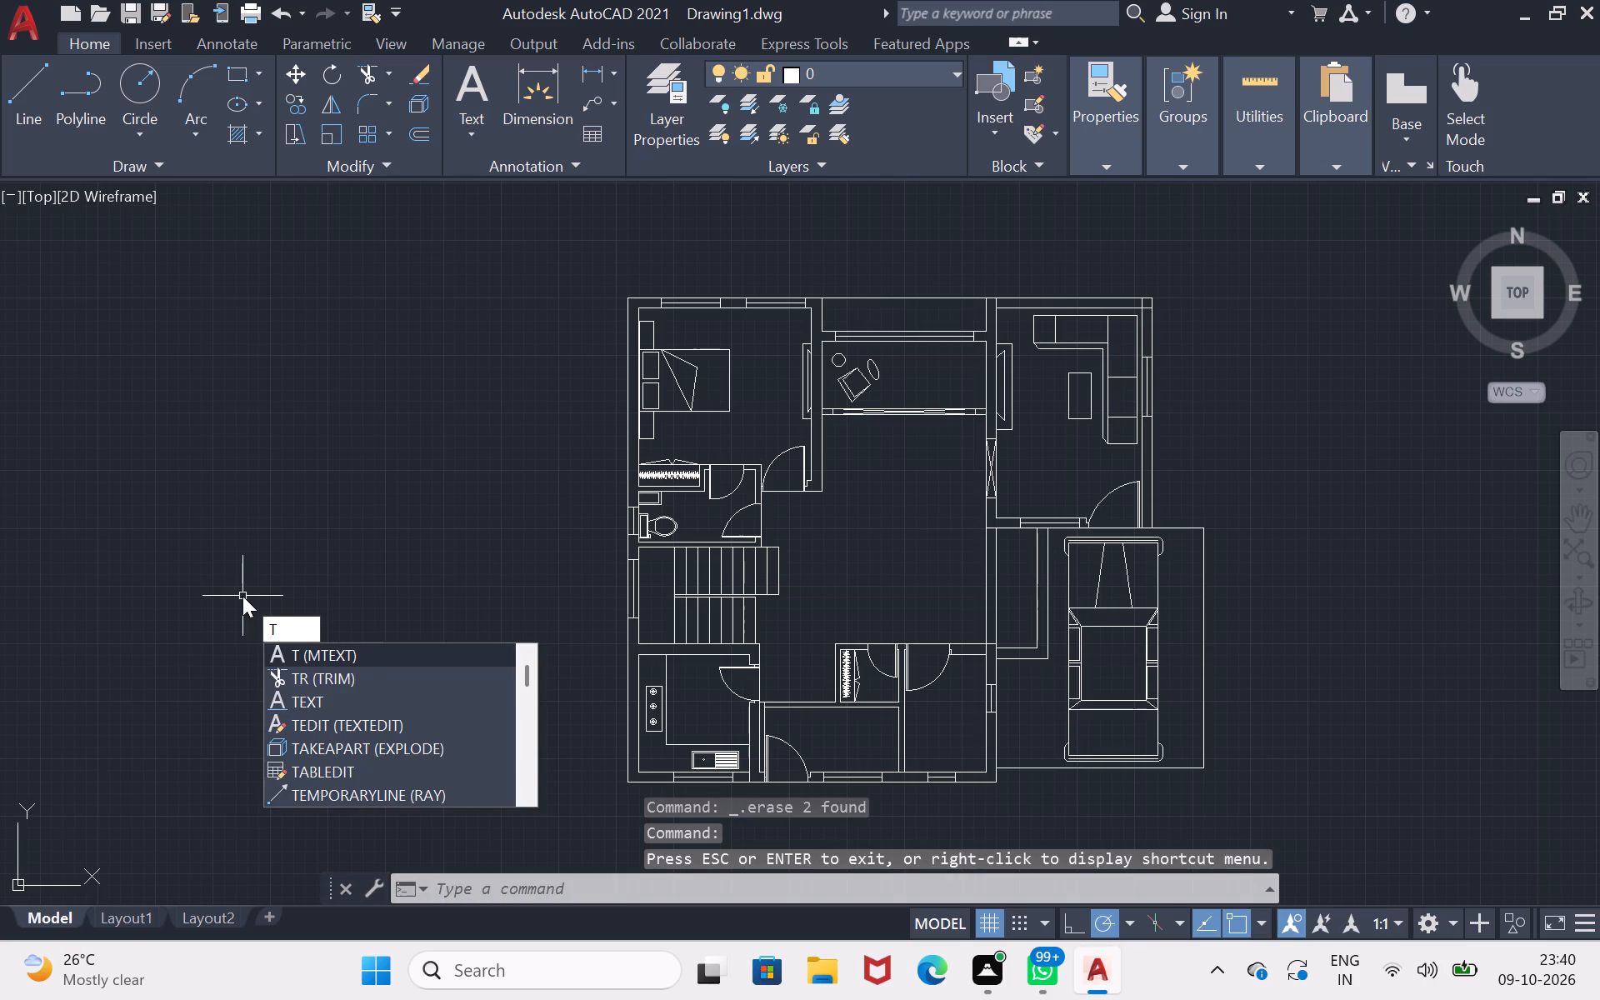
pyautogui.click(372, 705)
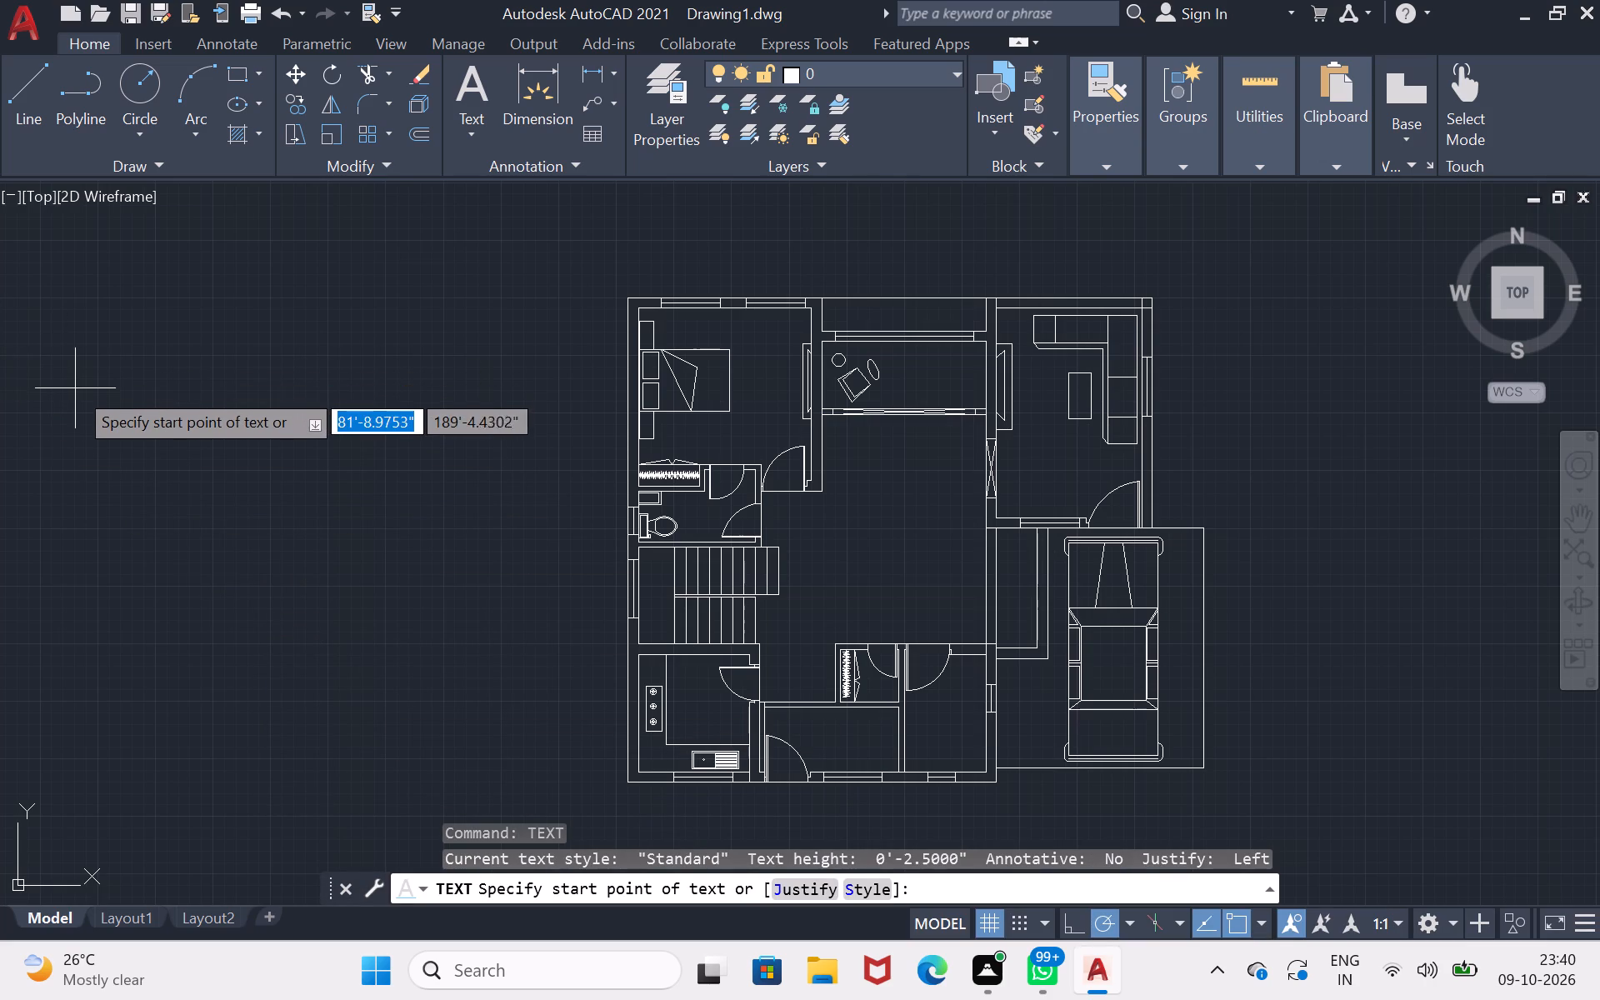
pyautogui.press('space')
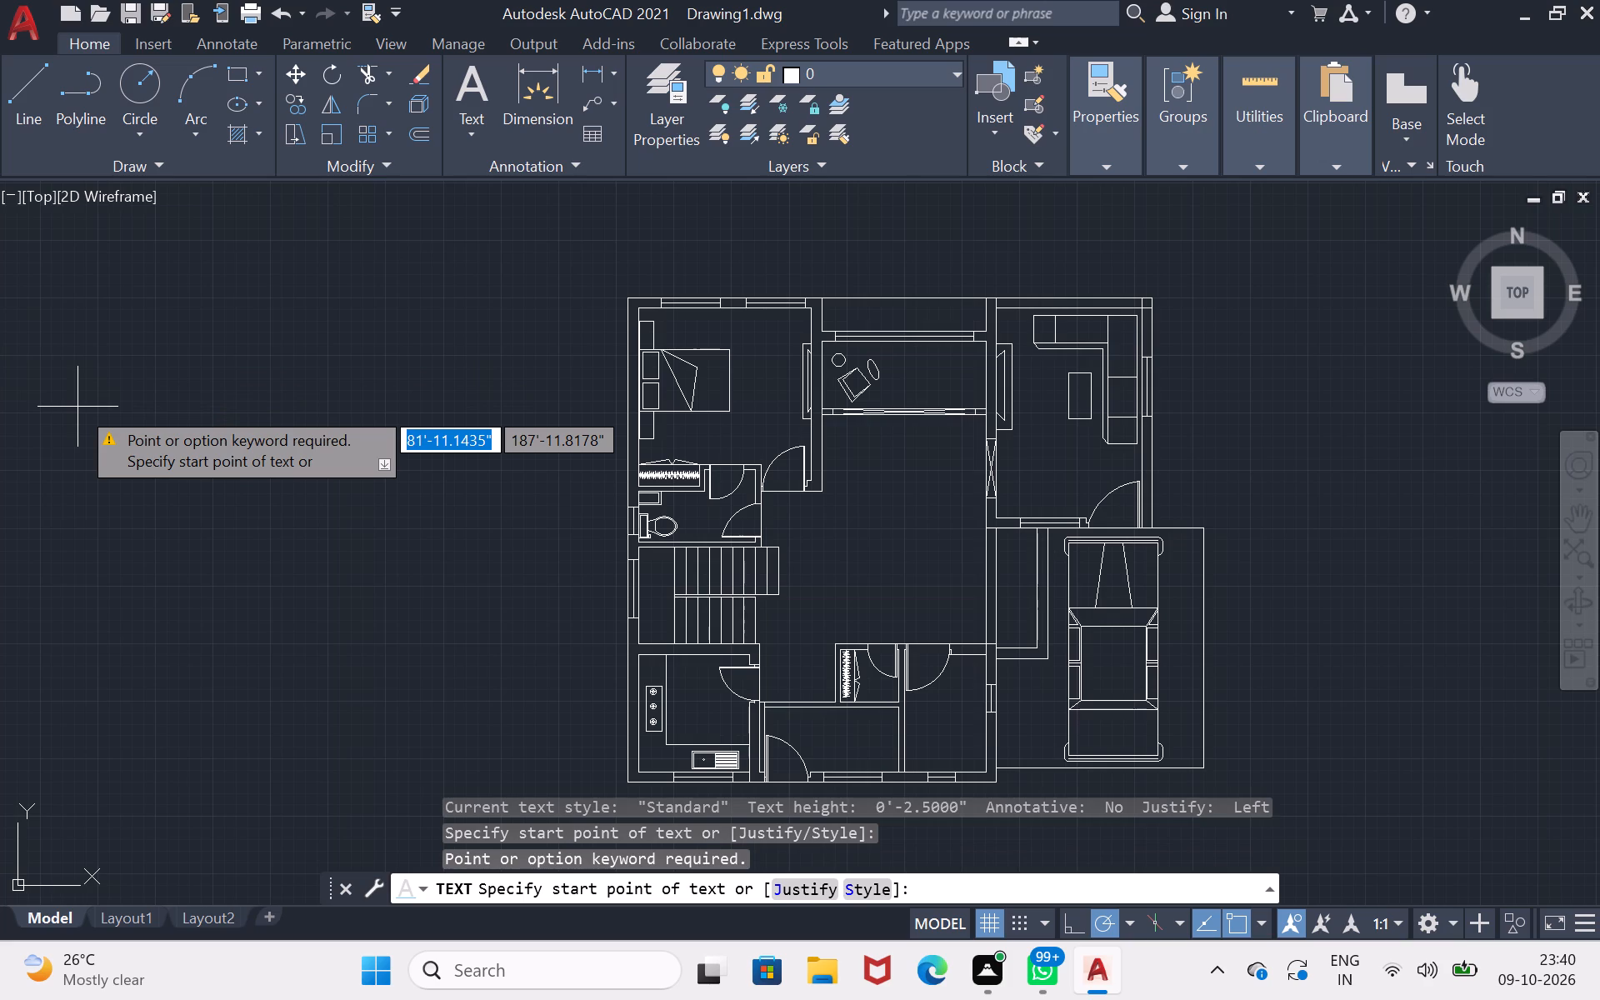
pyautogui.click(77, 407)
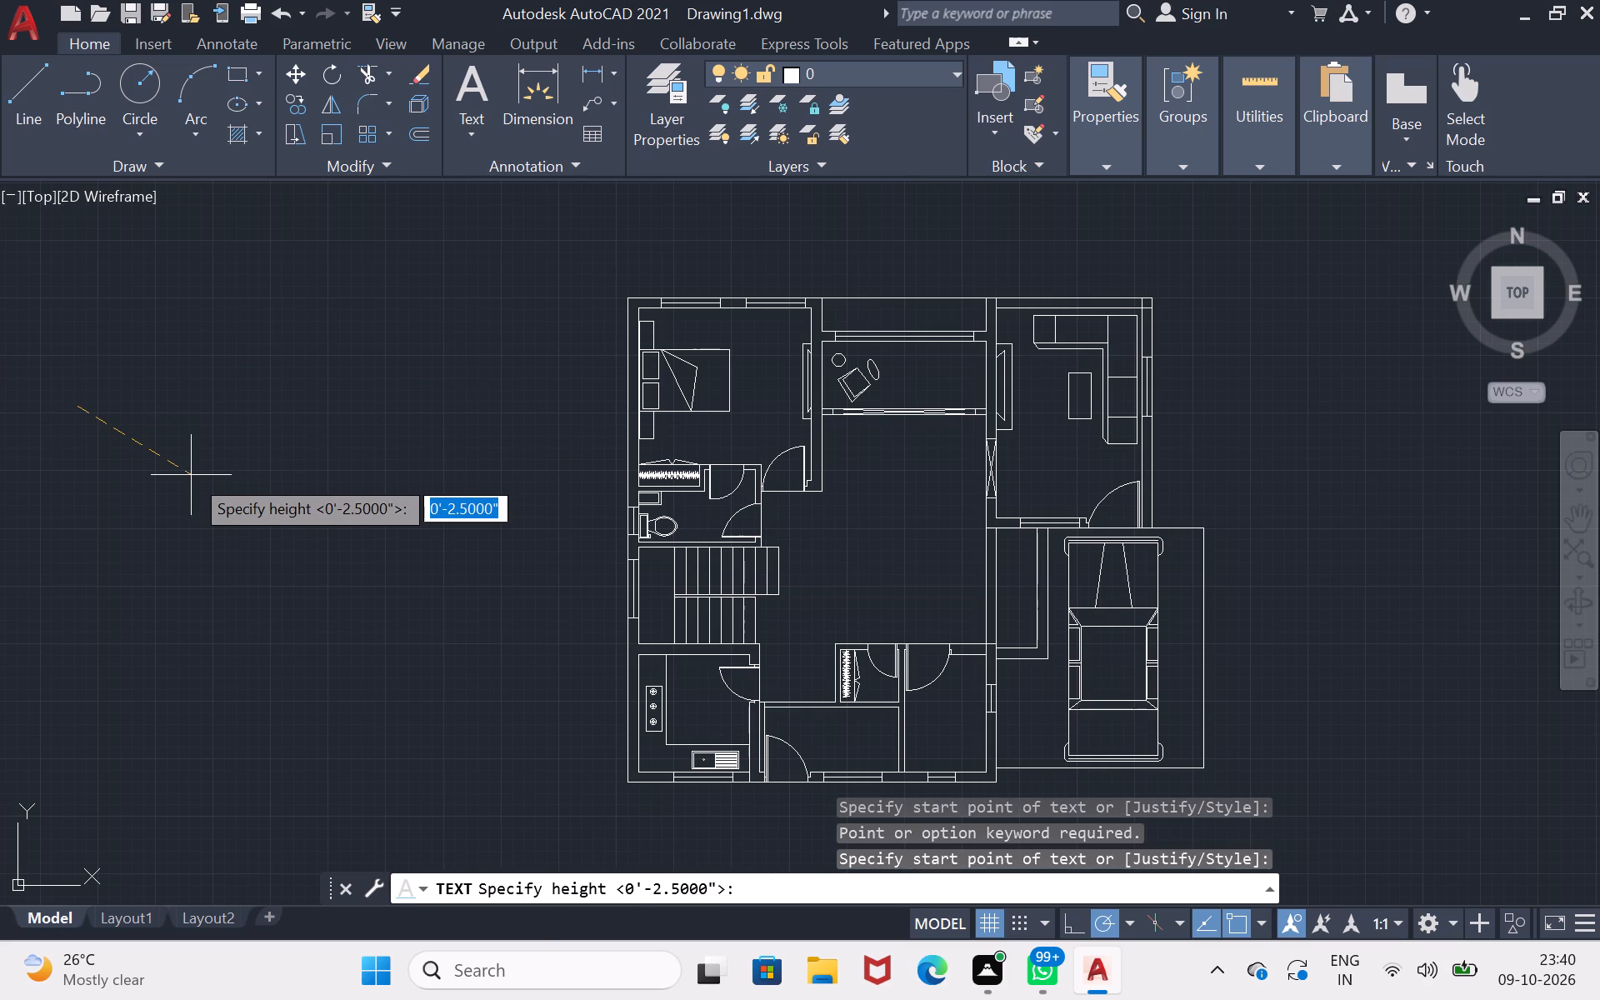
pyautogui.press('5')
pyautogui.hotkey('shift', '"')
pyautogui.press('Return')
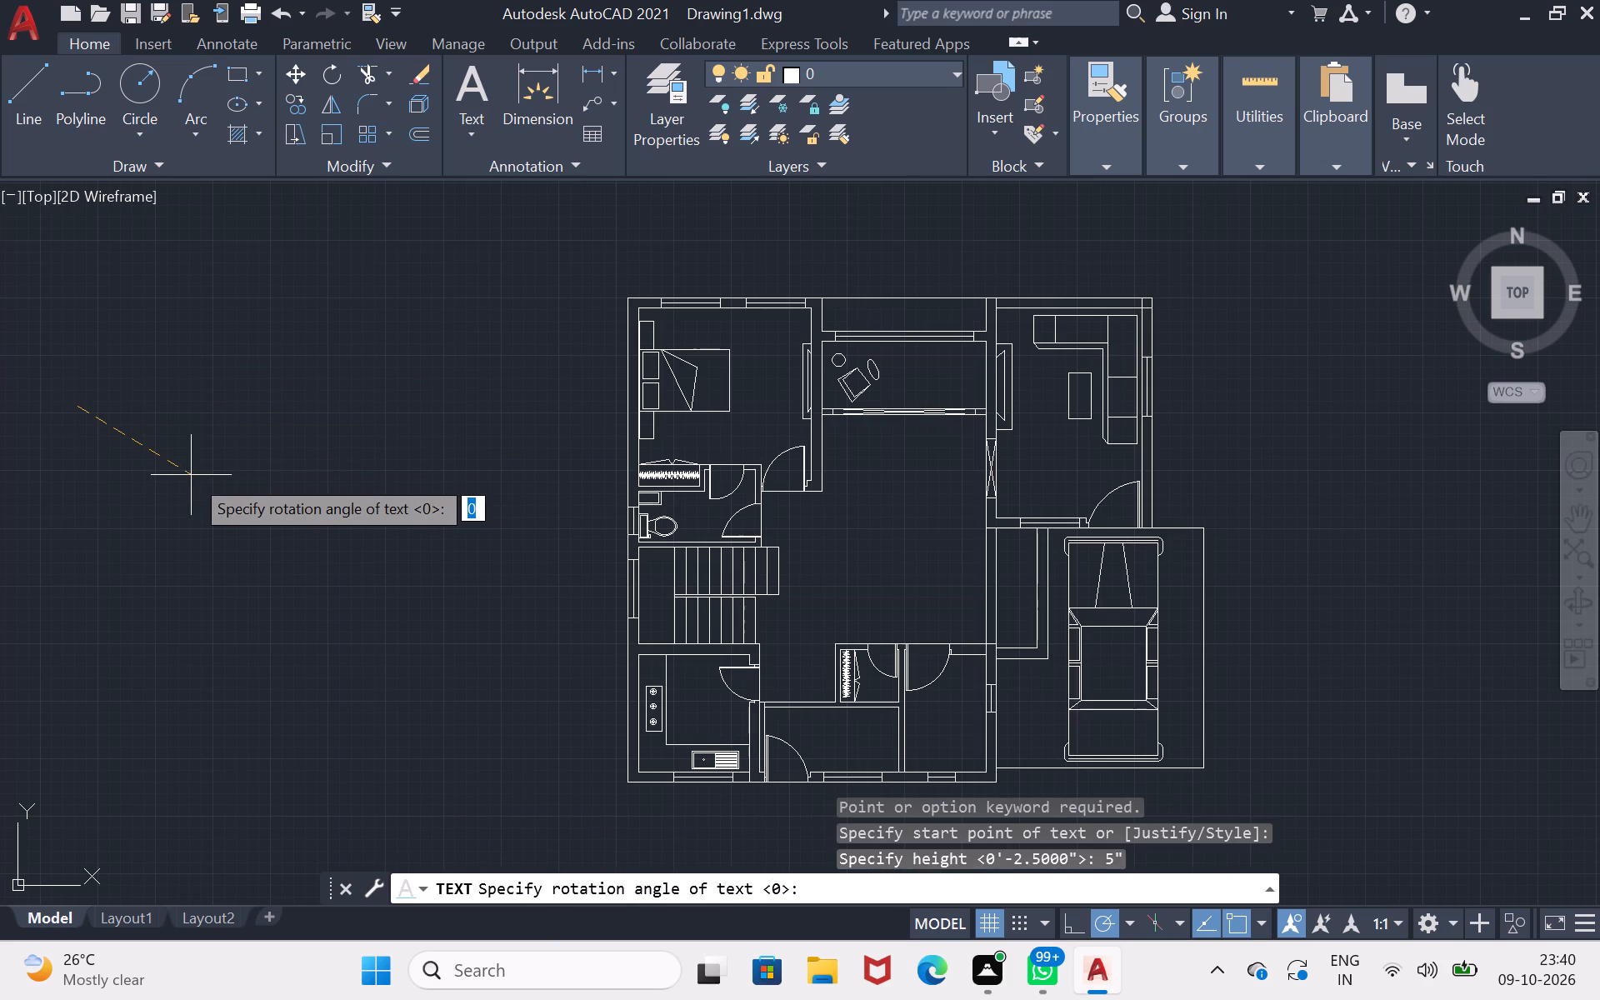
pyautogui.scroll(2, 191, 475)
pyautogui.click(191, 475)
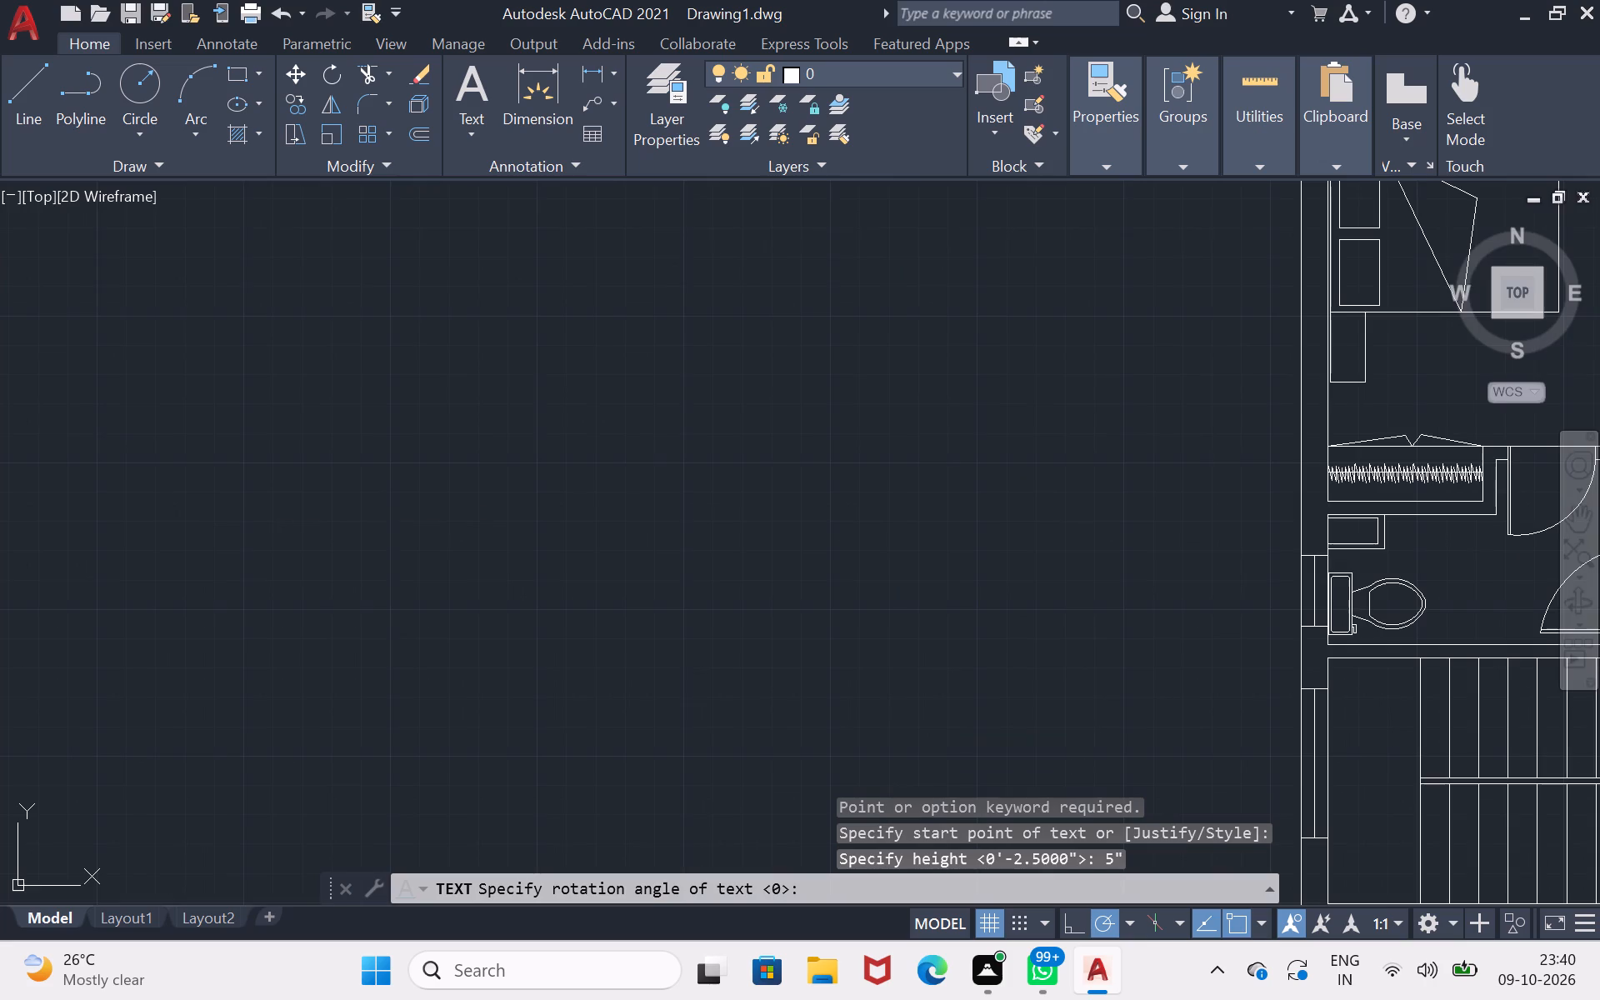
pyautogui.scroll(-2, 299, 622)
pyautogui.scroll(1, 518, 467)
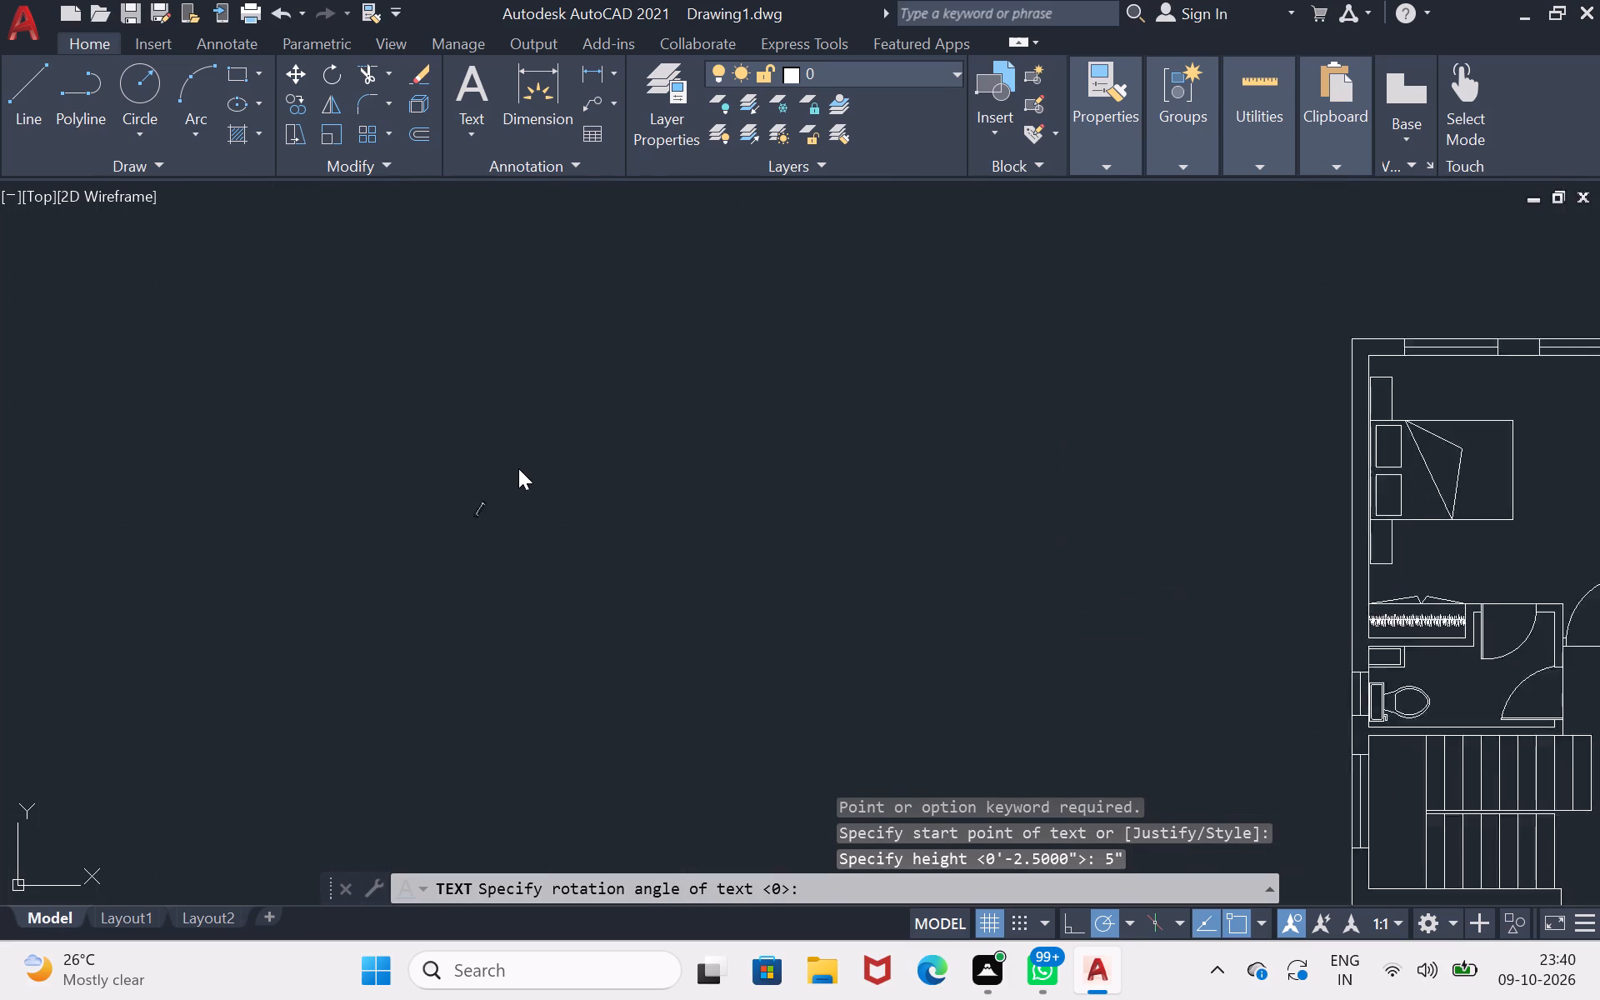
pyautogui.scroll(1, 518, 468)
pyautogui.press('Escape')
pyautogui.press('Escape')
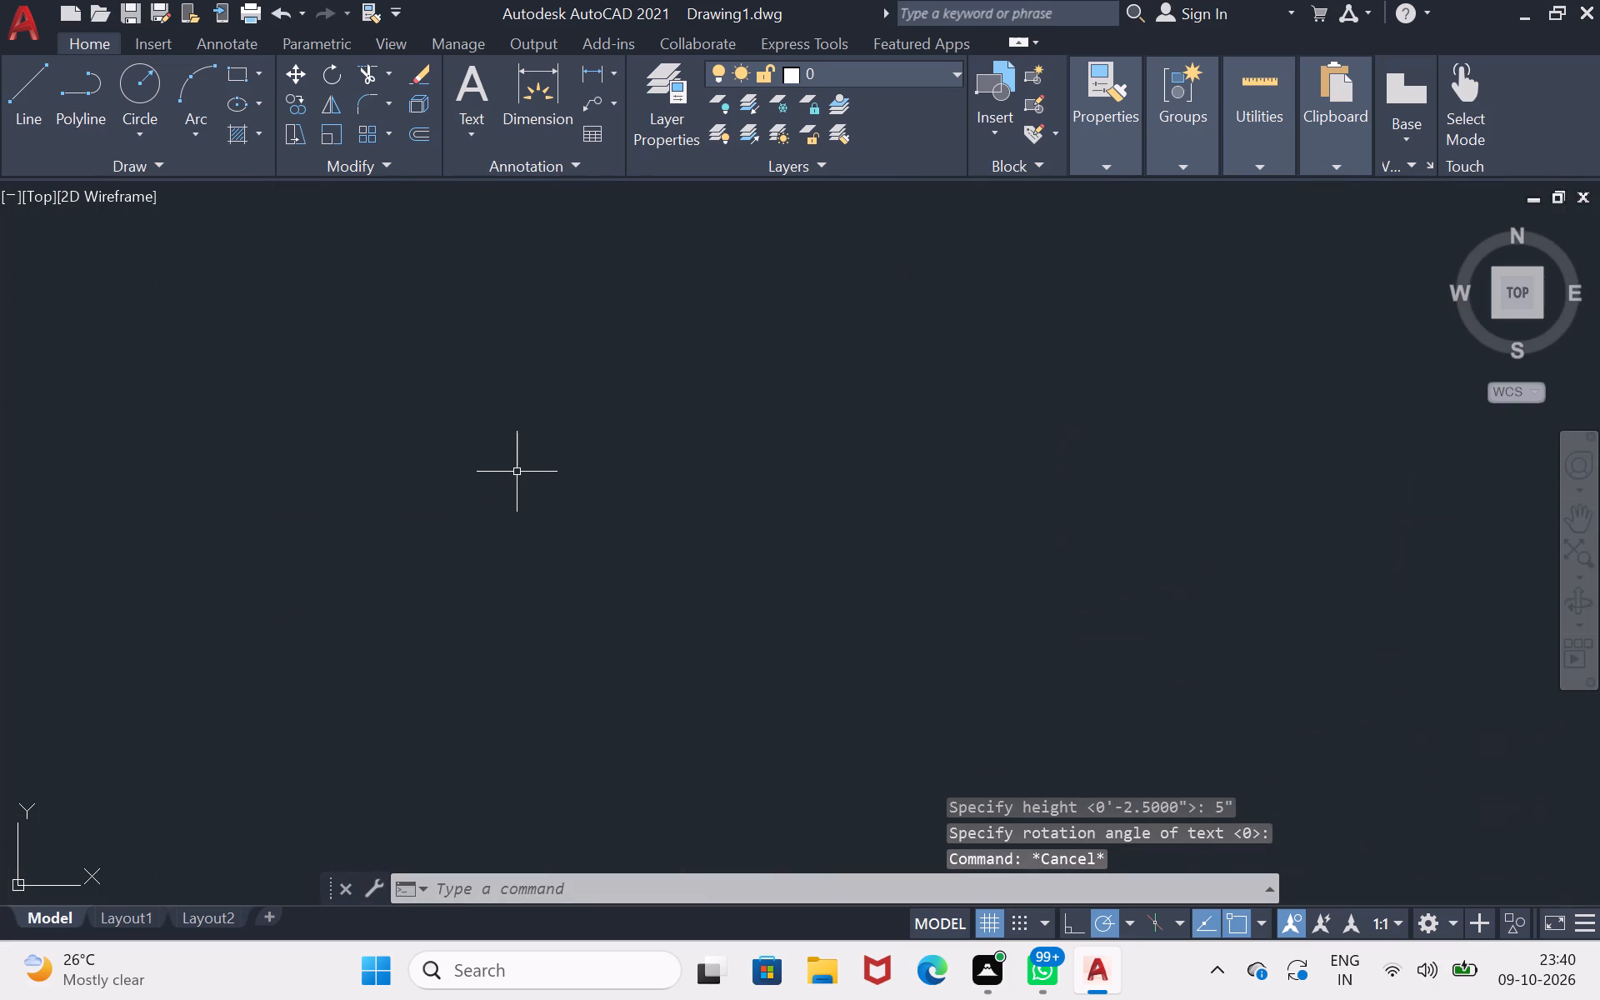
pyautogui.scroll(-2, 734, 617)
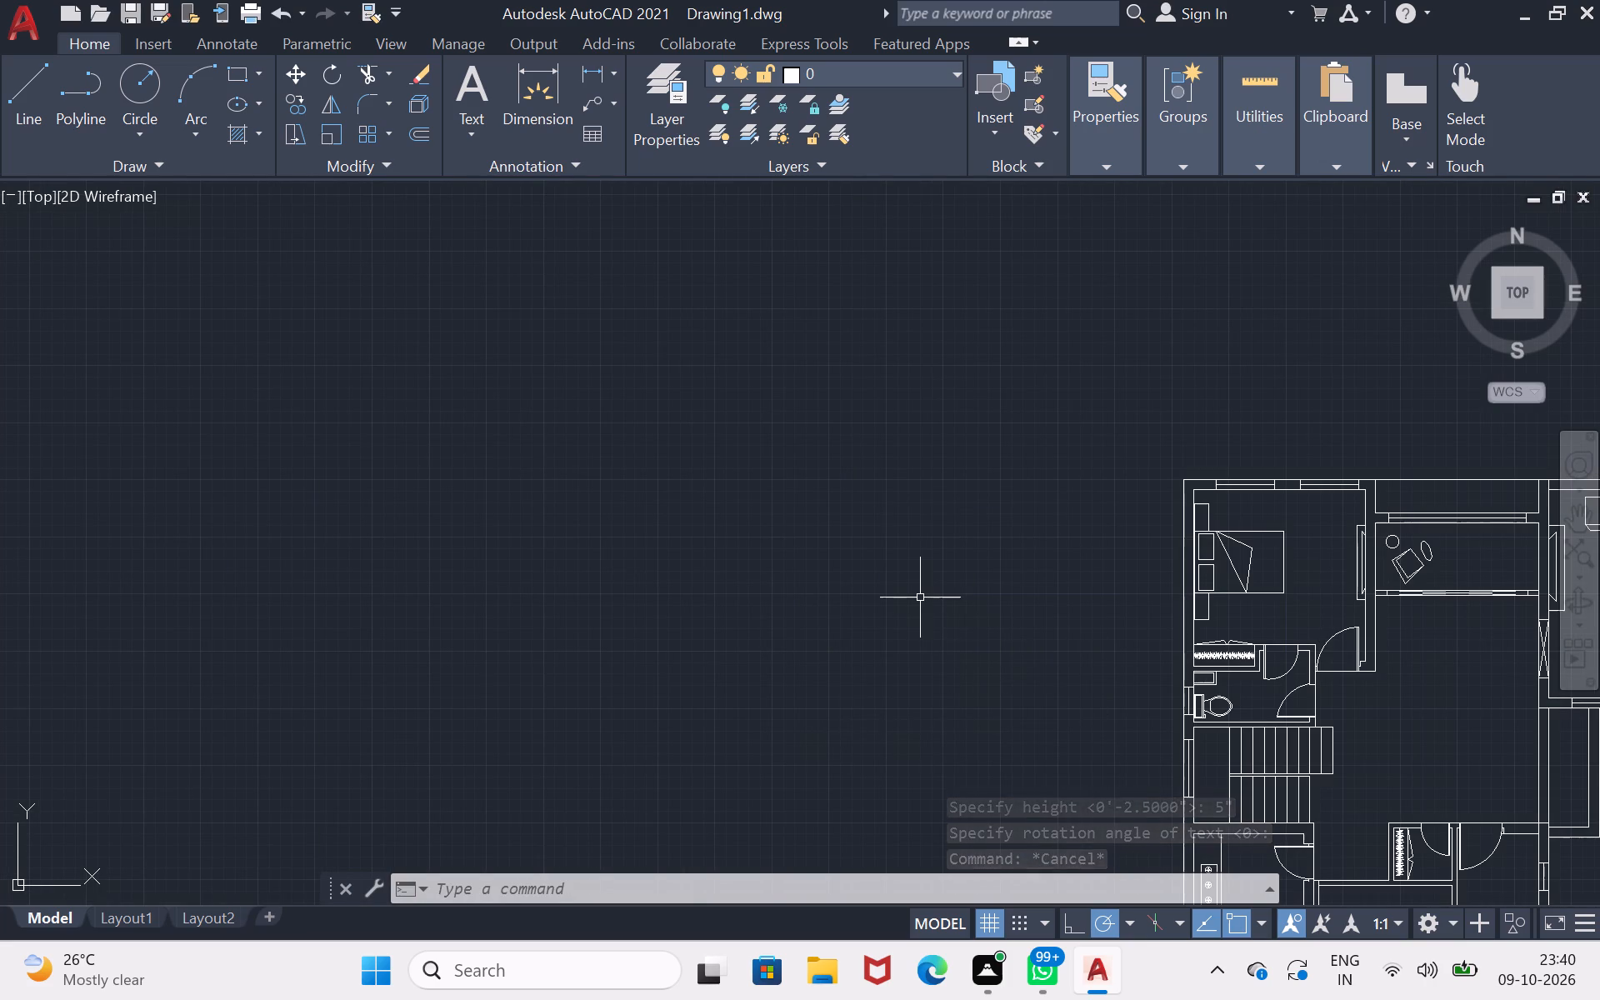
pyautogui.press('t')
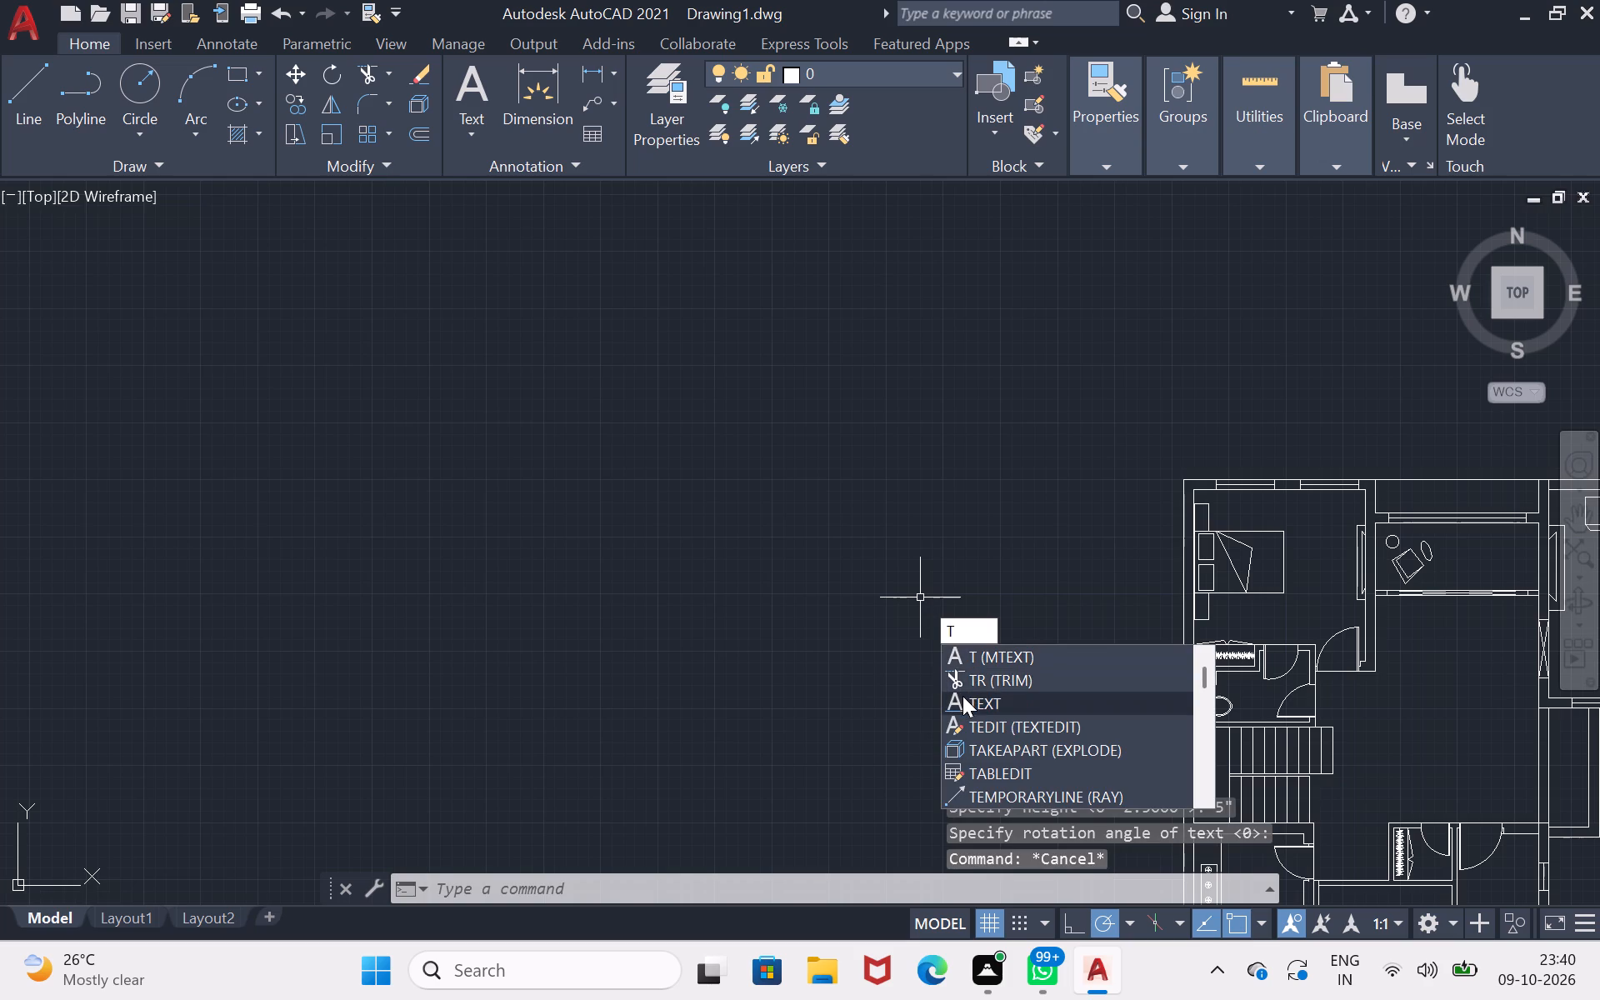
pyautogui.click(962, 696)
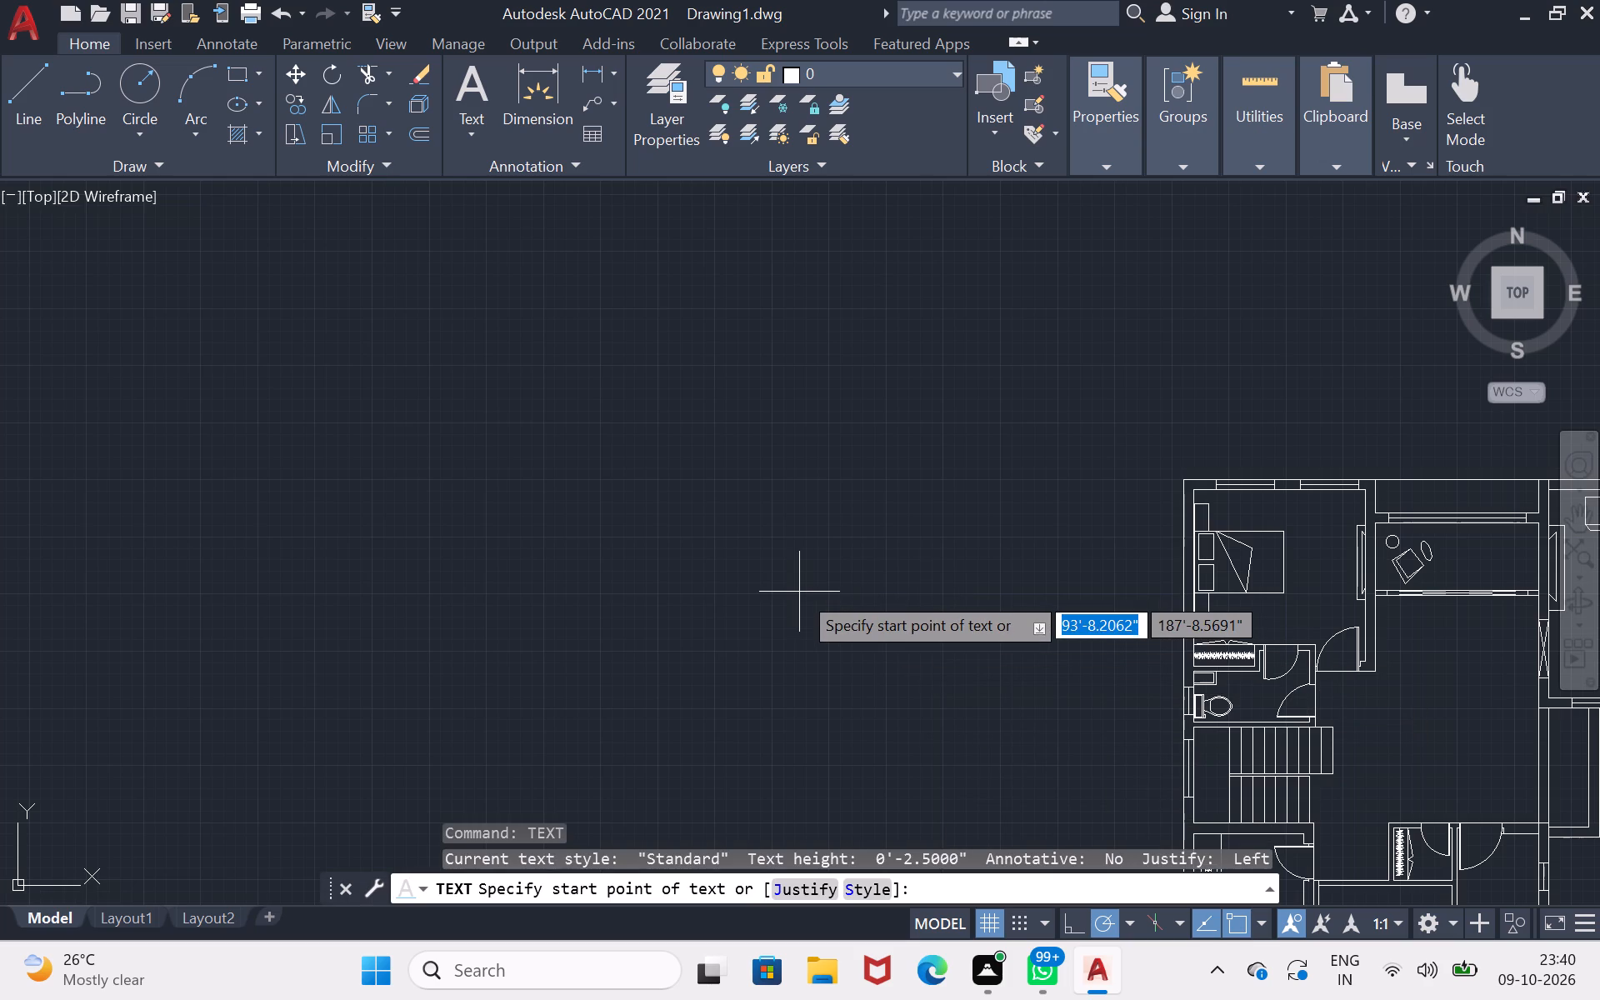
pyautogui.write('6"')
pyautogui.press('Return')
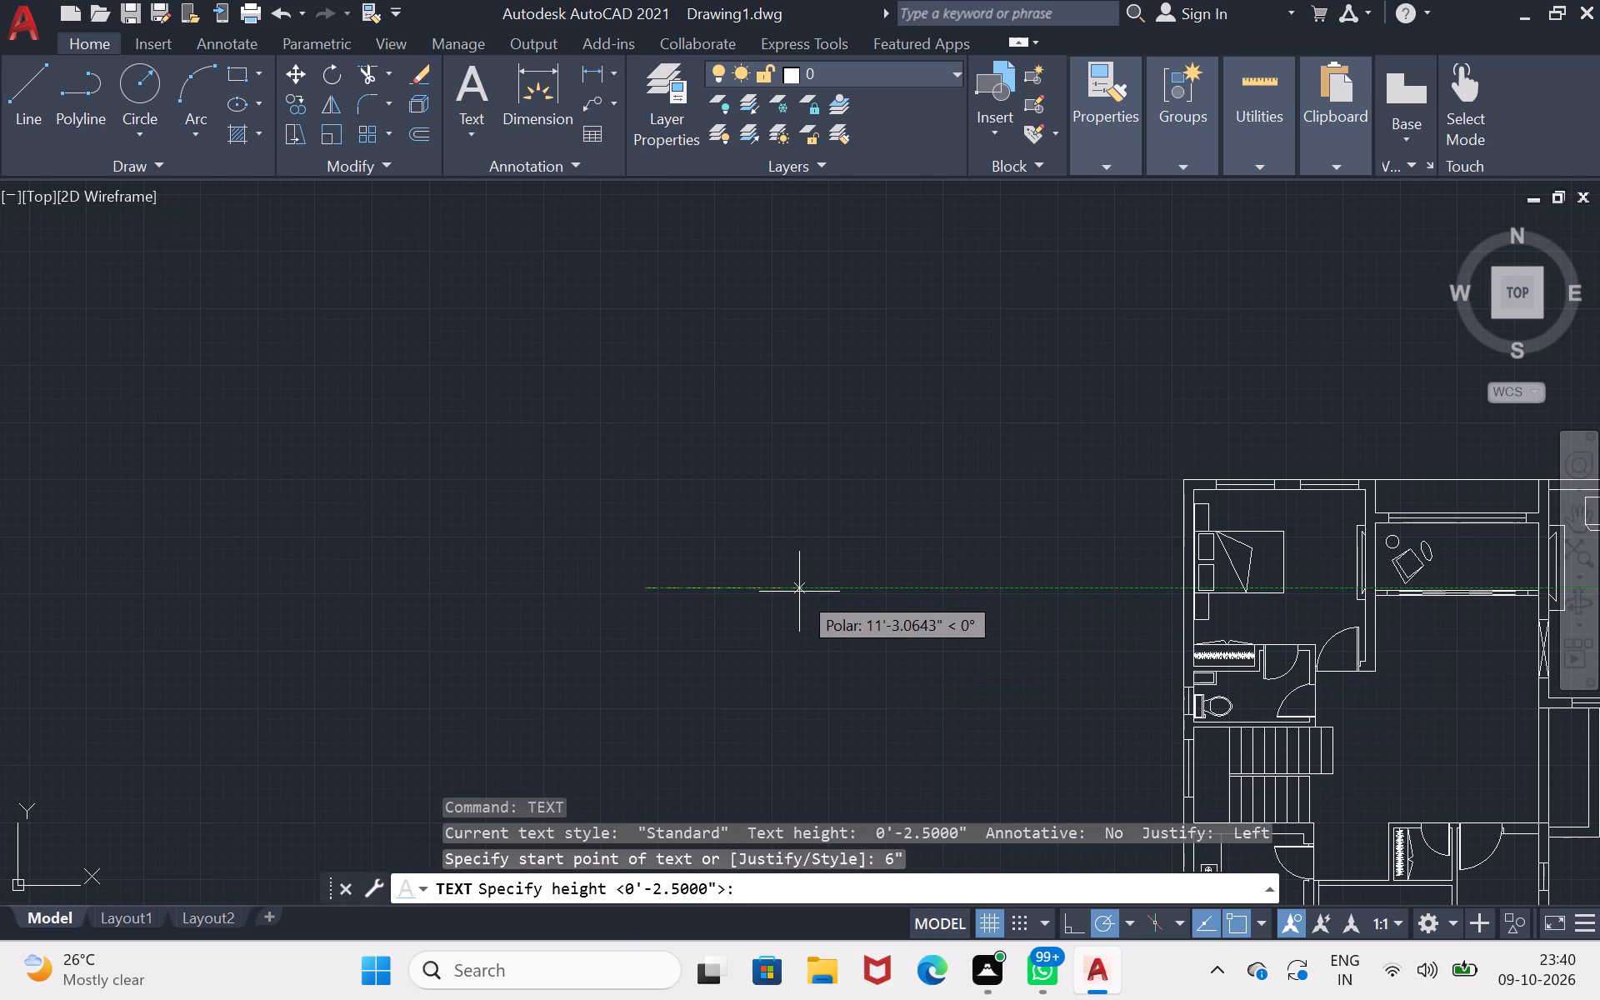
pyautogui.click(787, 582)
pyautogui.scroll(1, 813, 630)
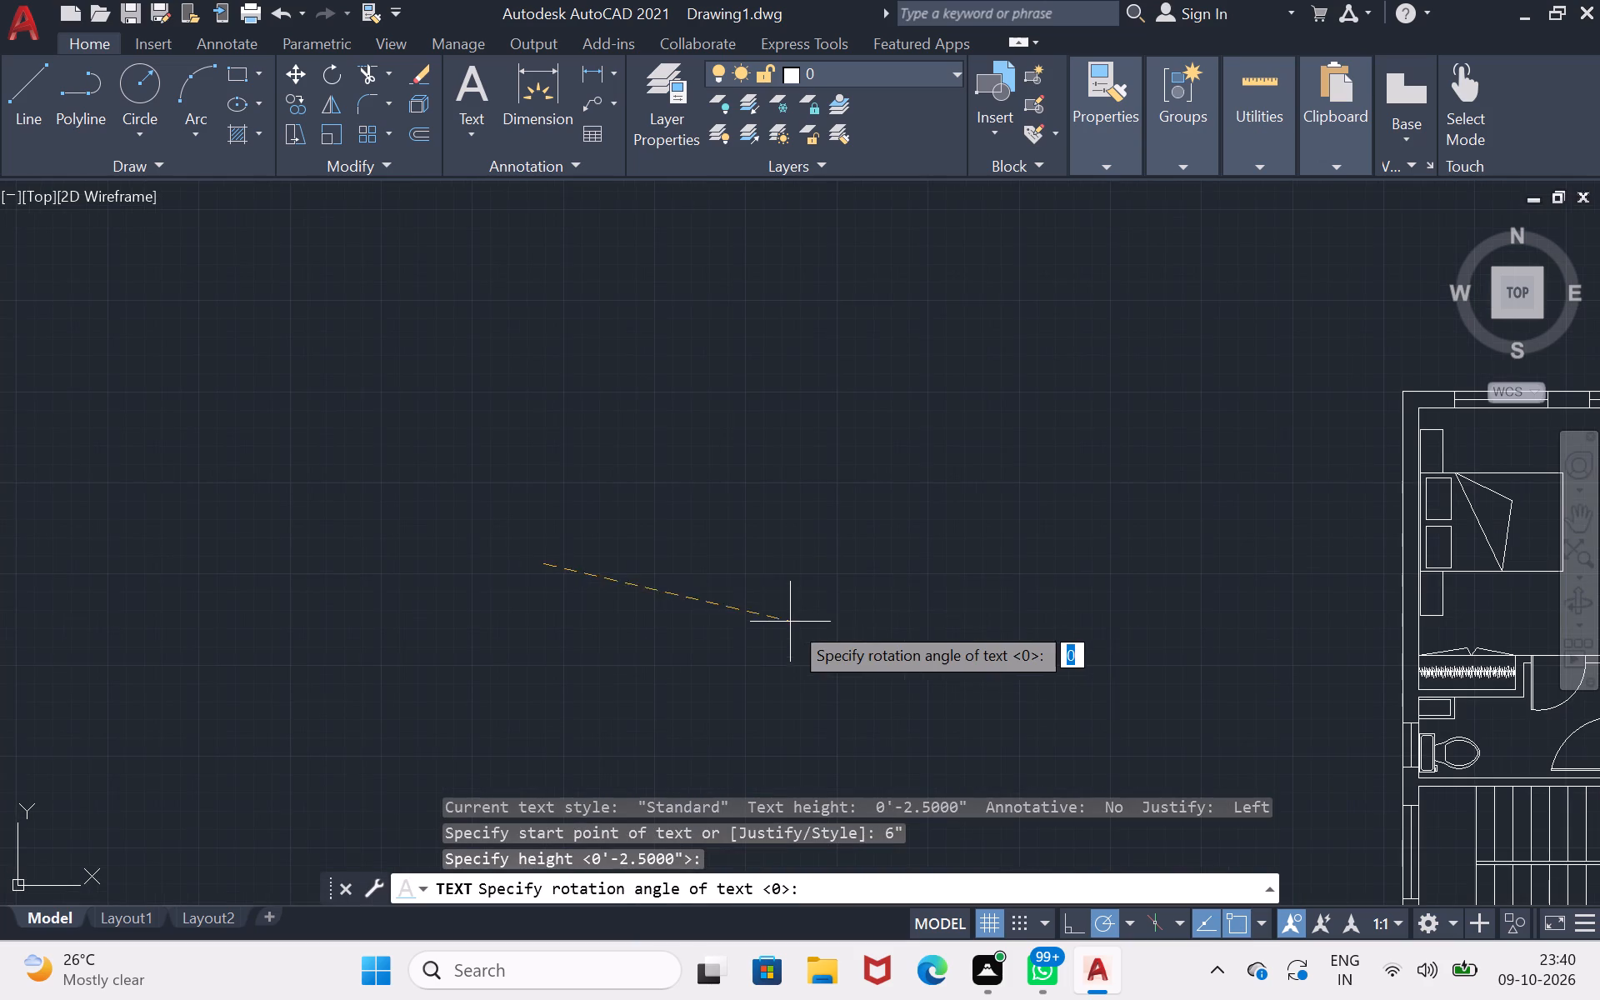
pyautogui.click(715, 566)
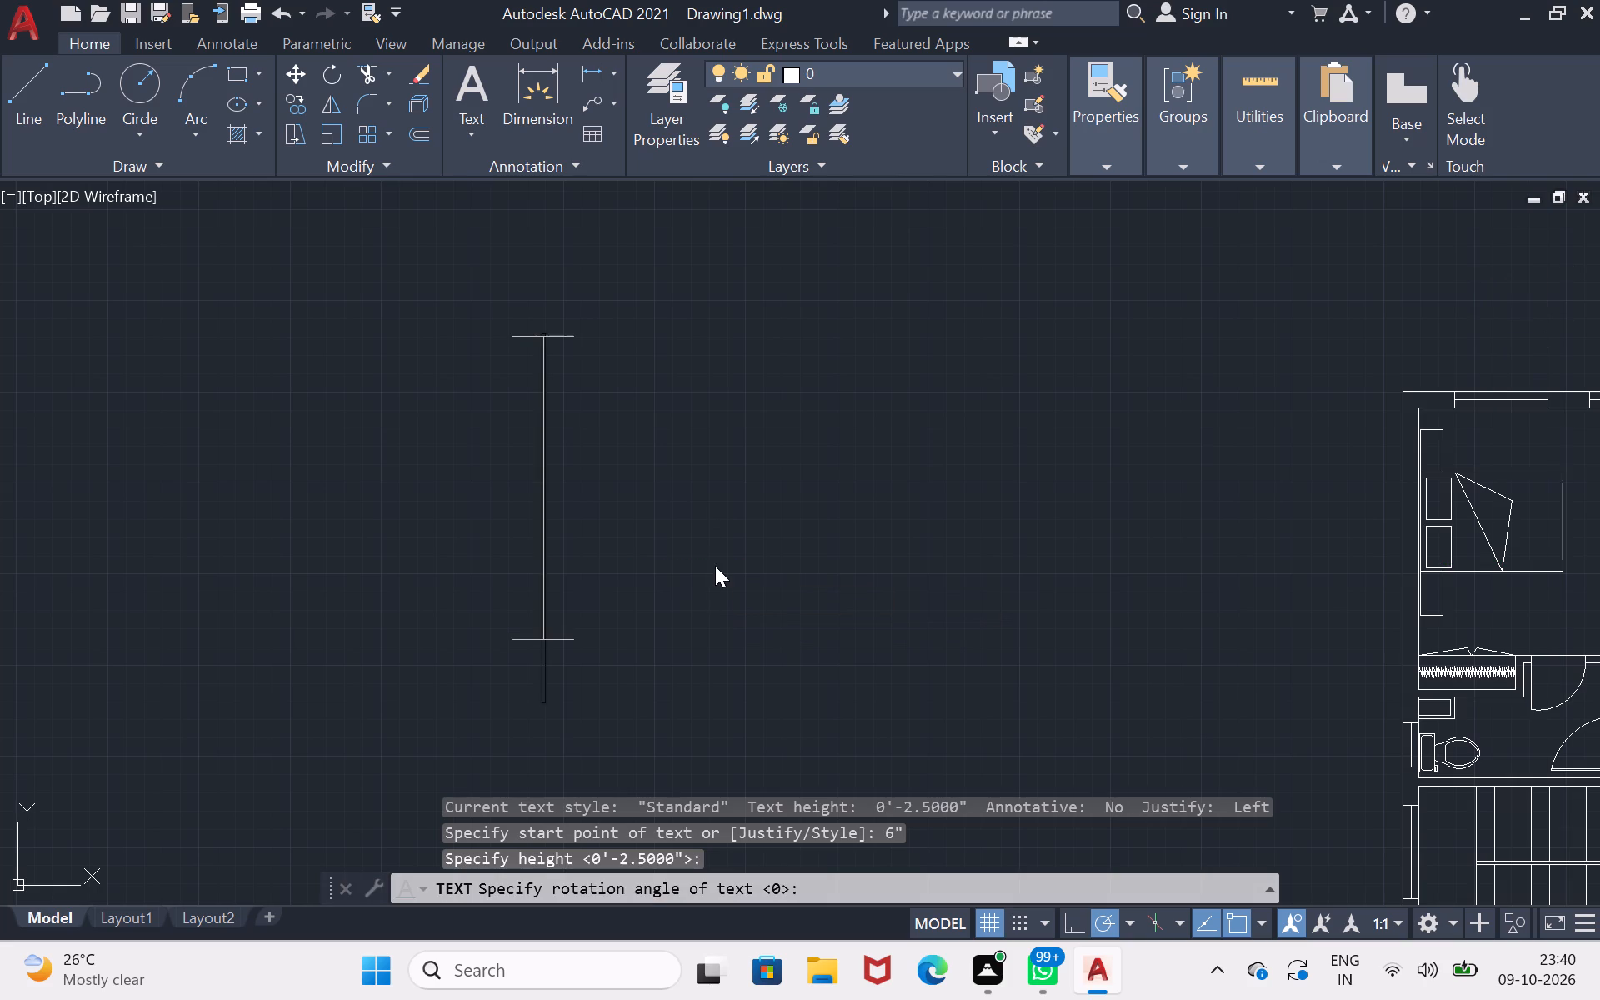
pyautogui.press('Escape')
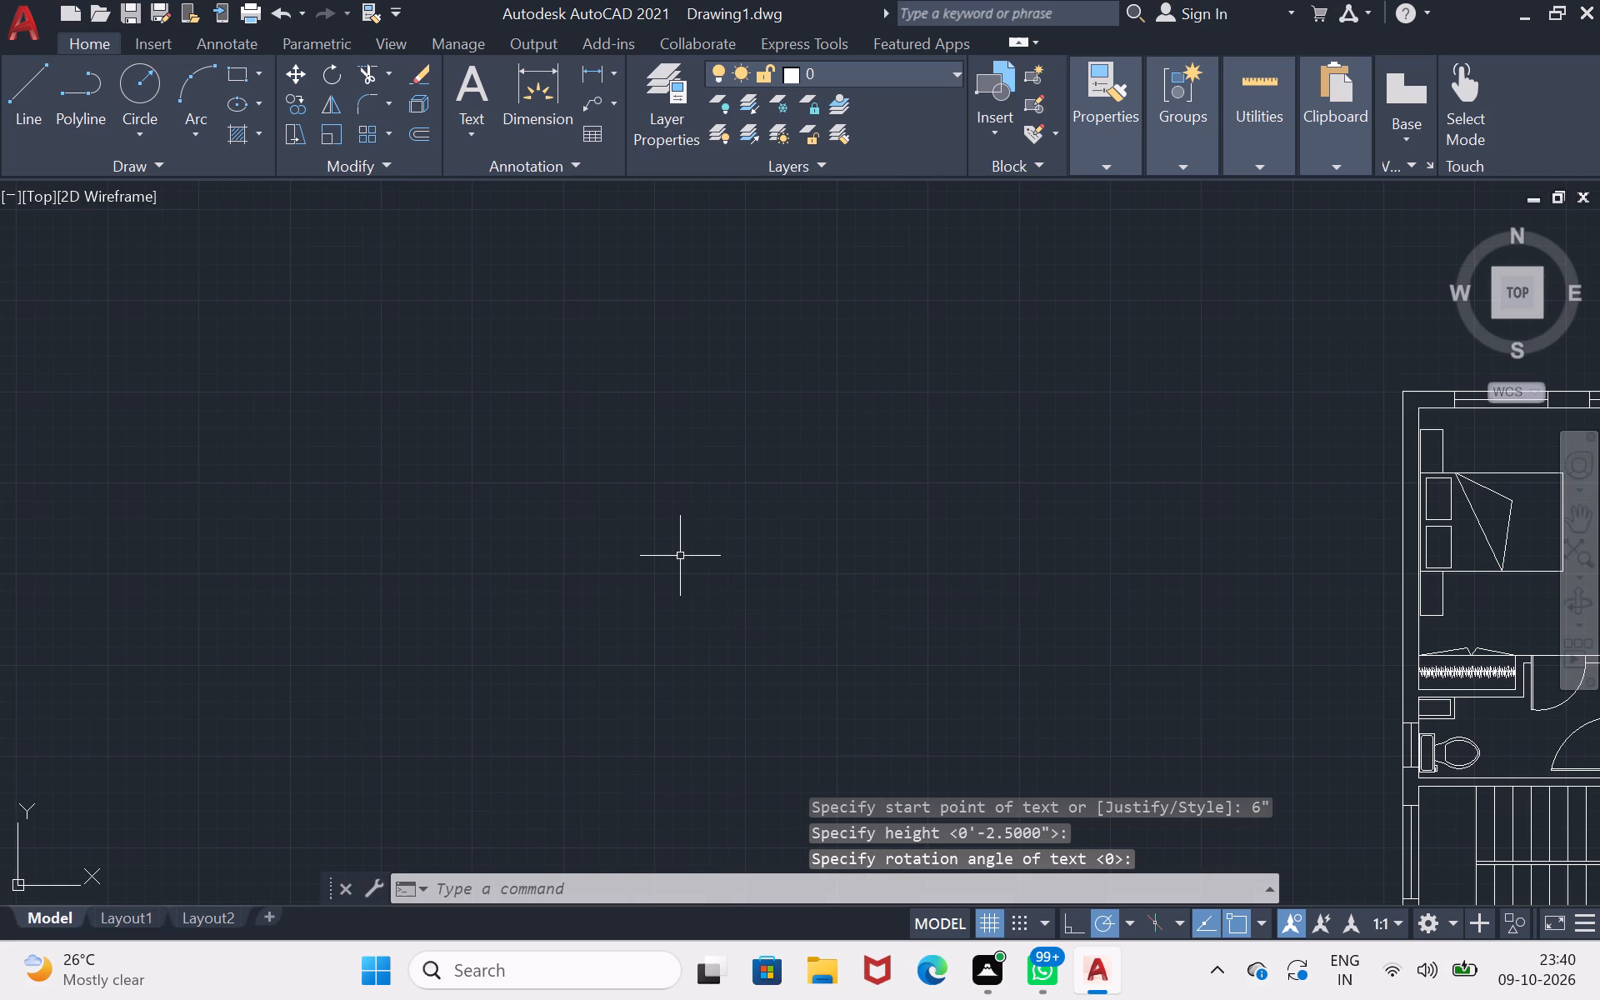
# Create single-line text with 7" height in the empty space beside the house plan, reading BEDROOM with 14'0"X14'0" on the line below.
pyautogui.press('t')
pyautogui.click(728, 659)
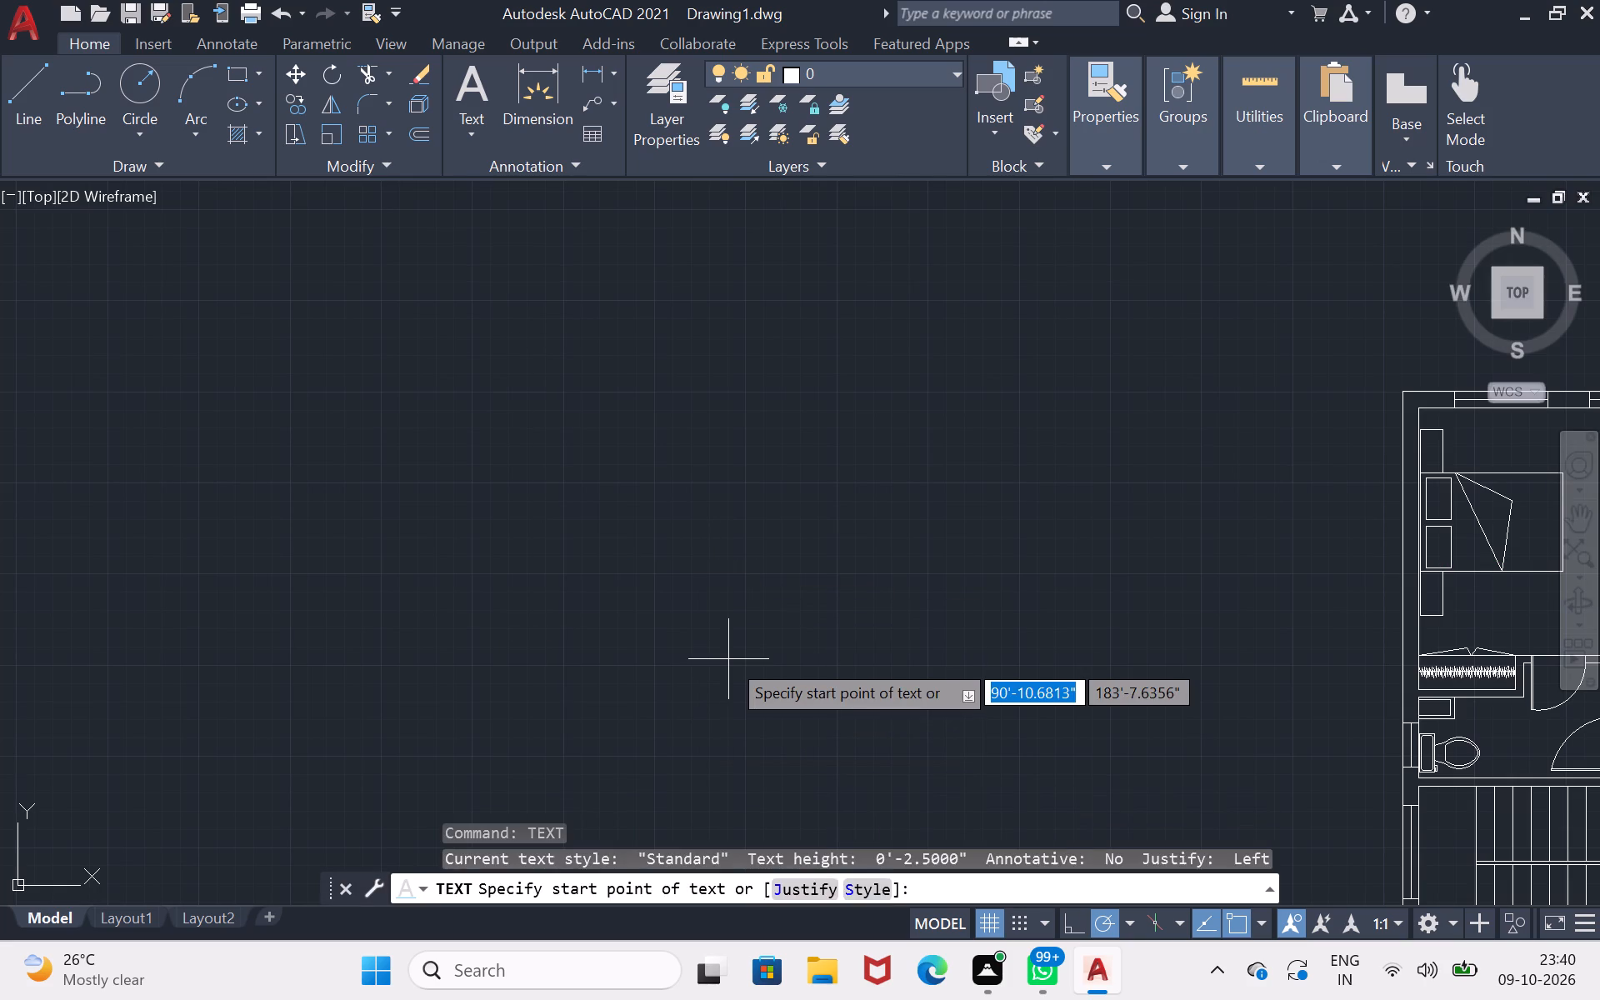
pyautogui.click(730, 660)
pyautogui.scroll(1, 730, 660)
pyautogui.press('7')
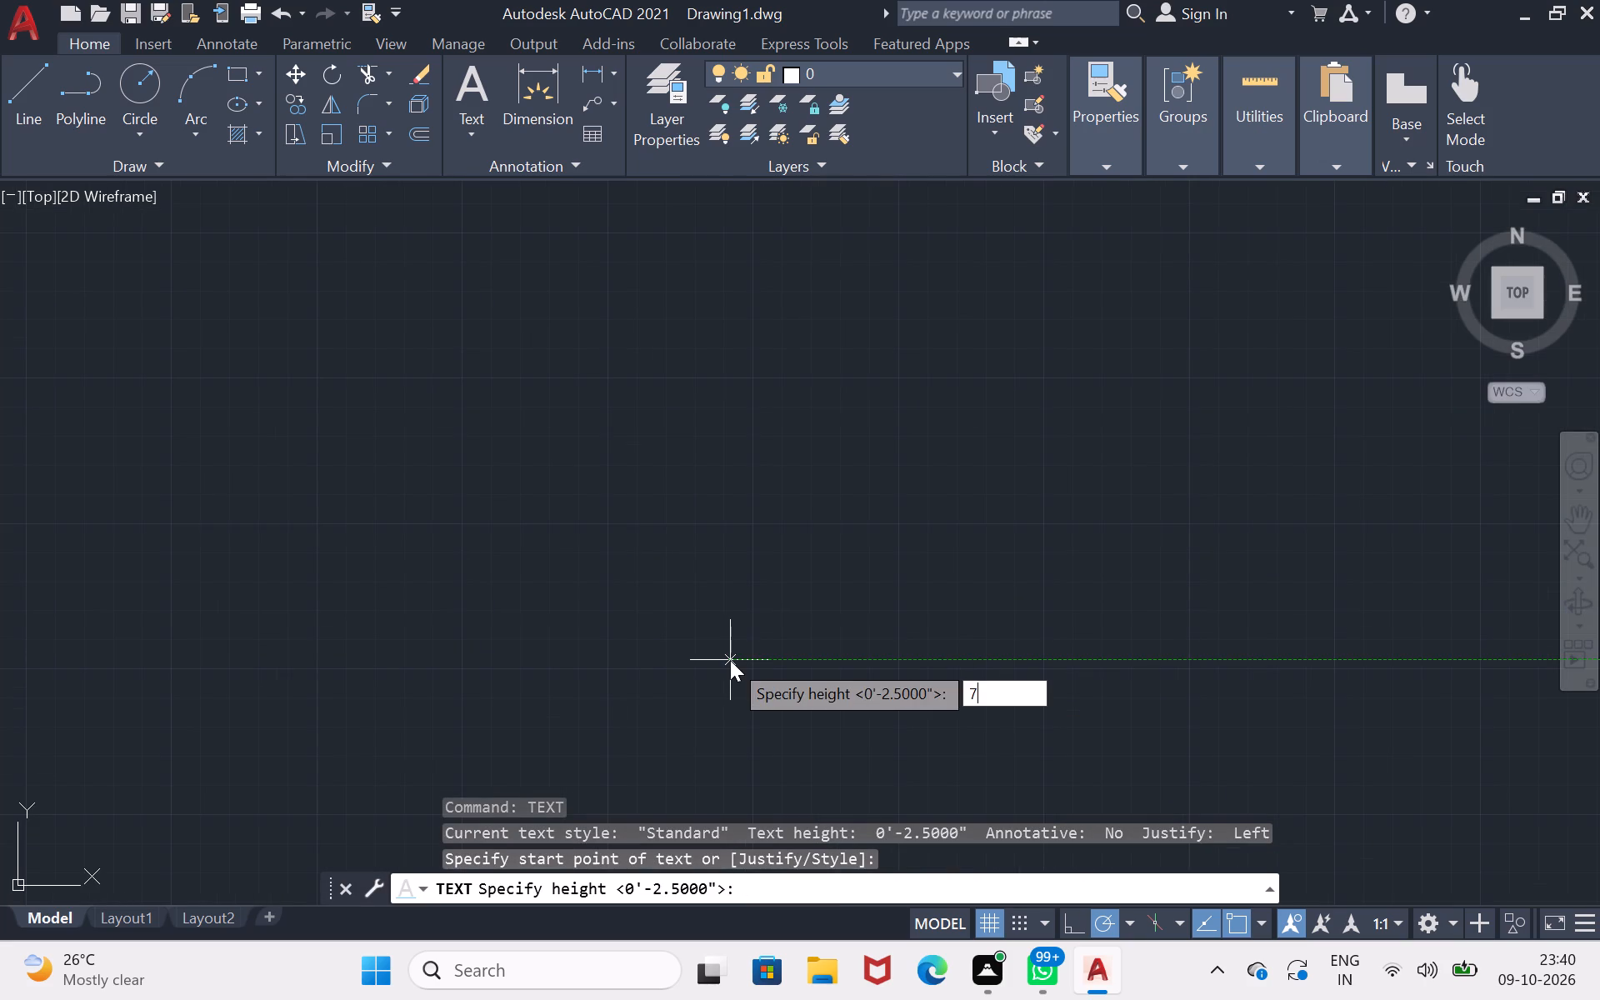
pyautogui.hotkey('shift', '"')
pyautogui.press('Return')
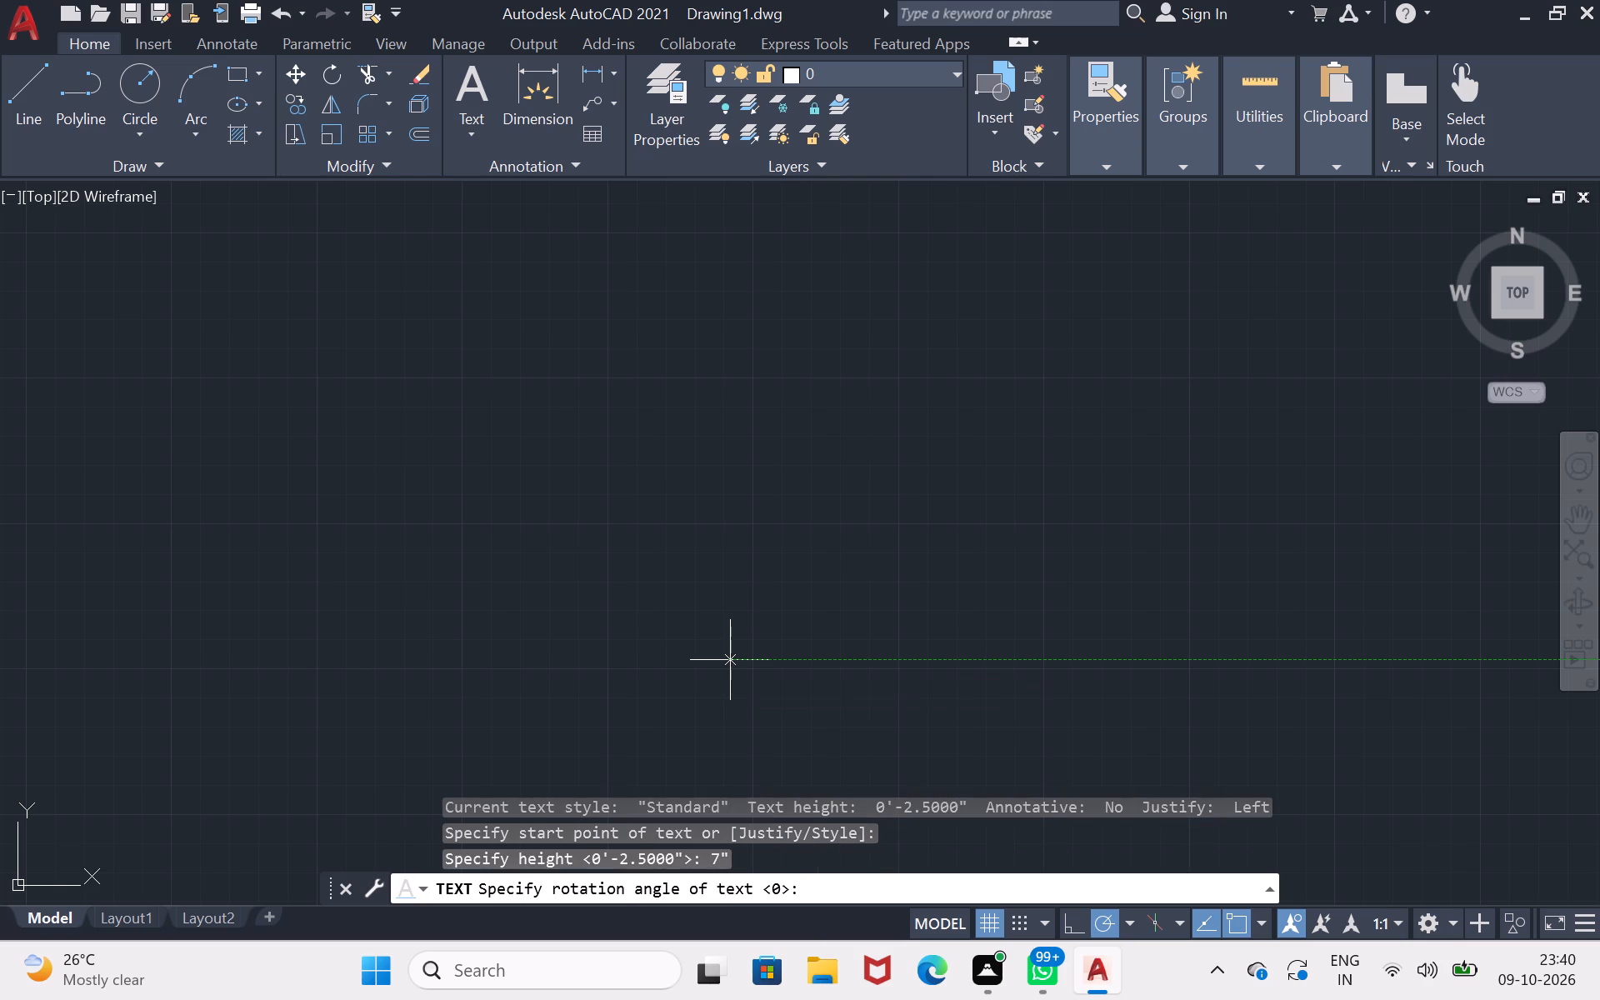
pyautogui.click(730, 659)
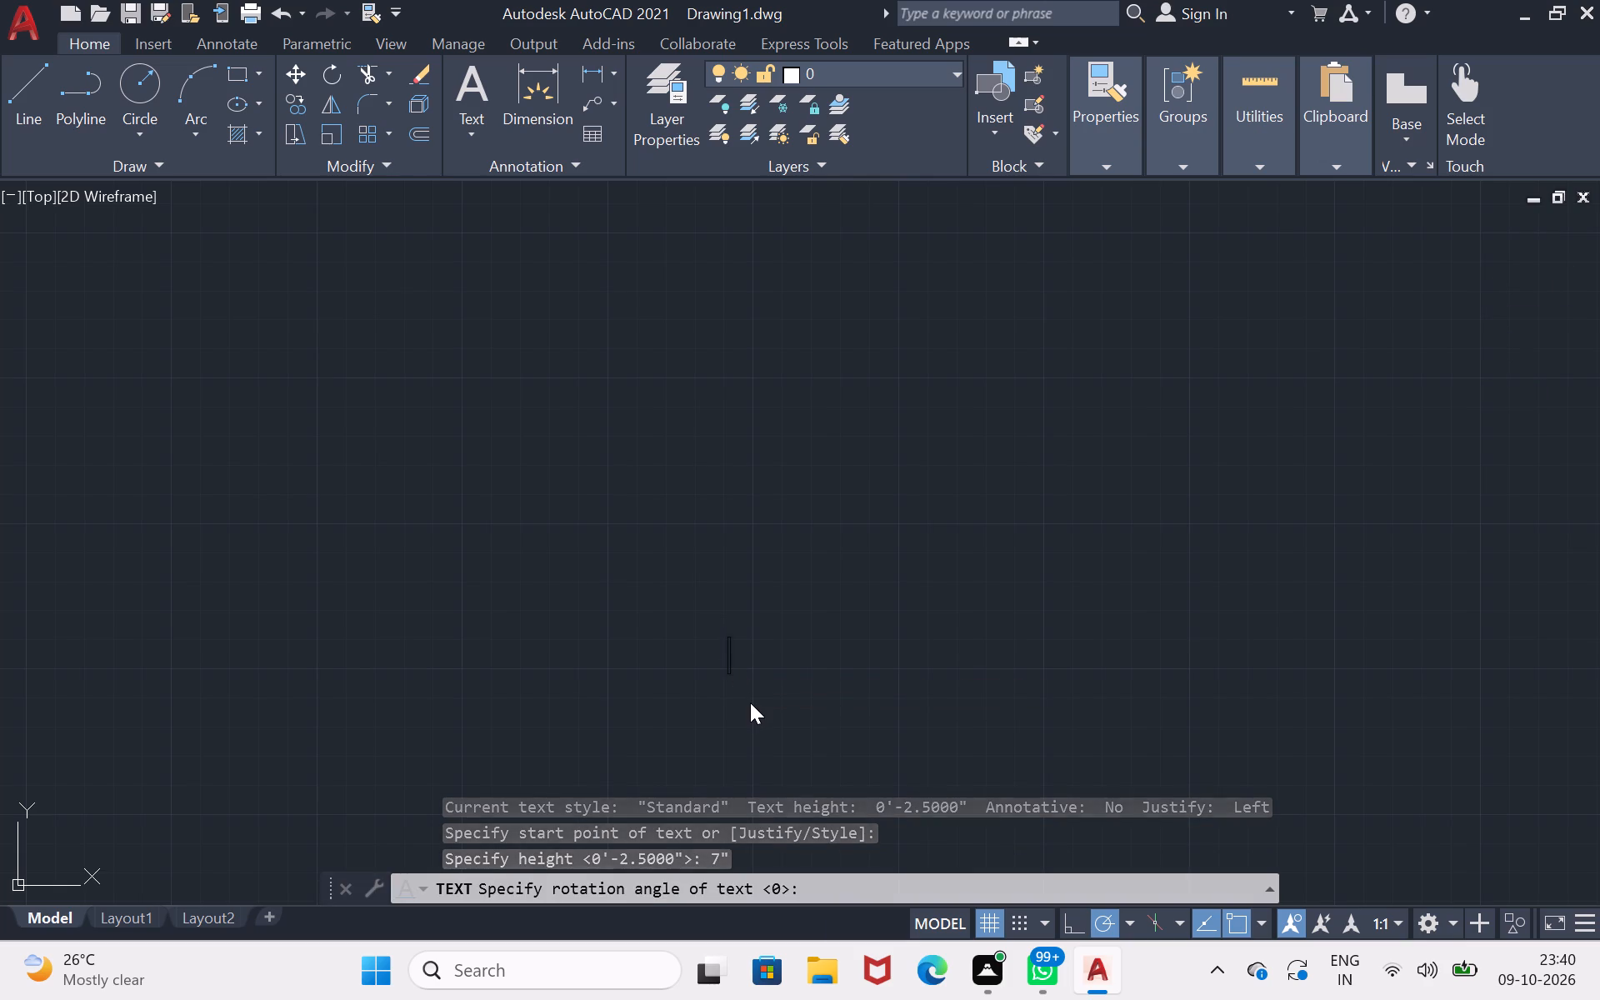
pyautogui.write('bedroom')
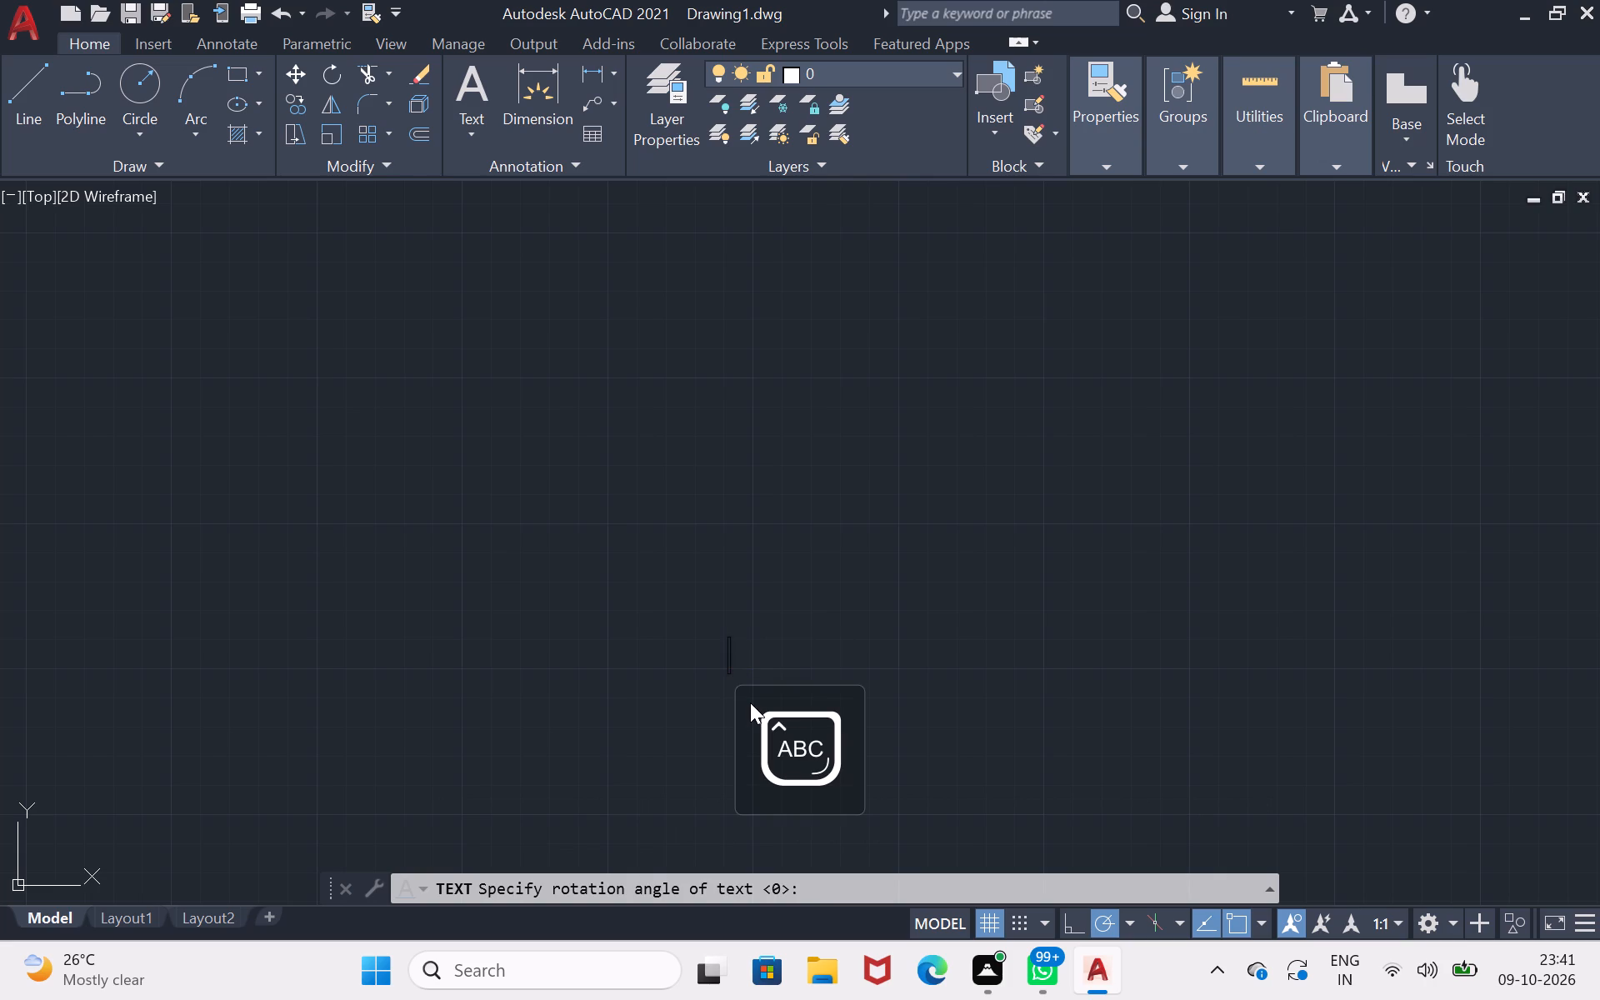
pyautogui.write('BEDROOM')
pyautogui.press('Return')
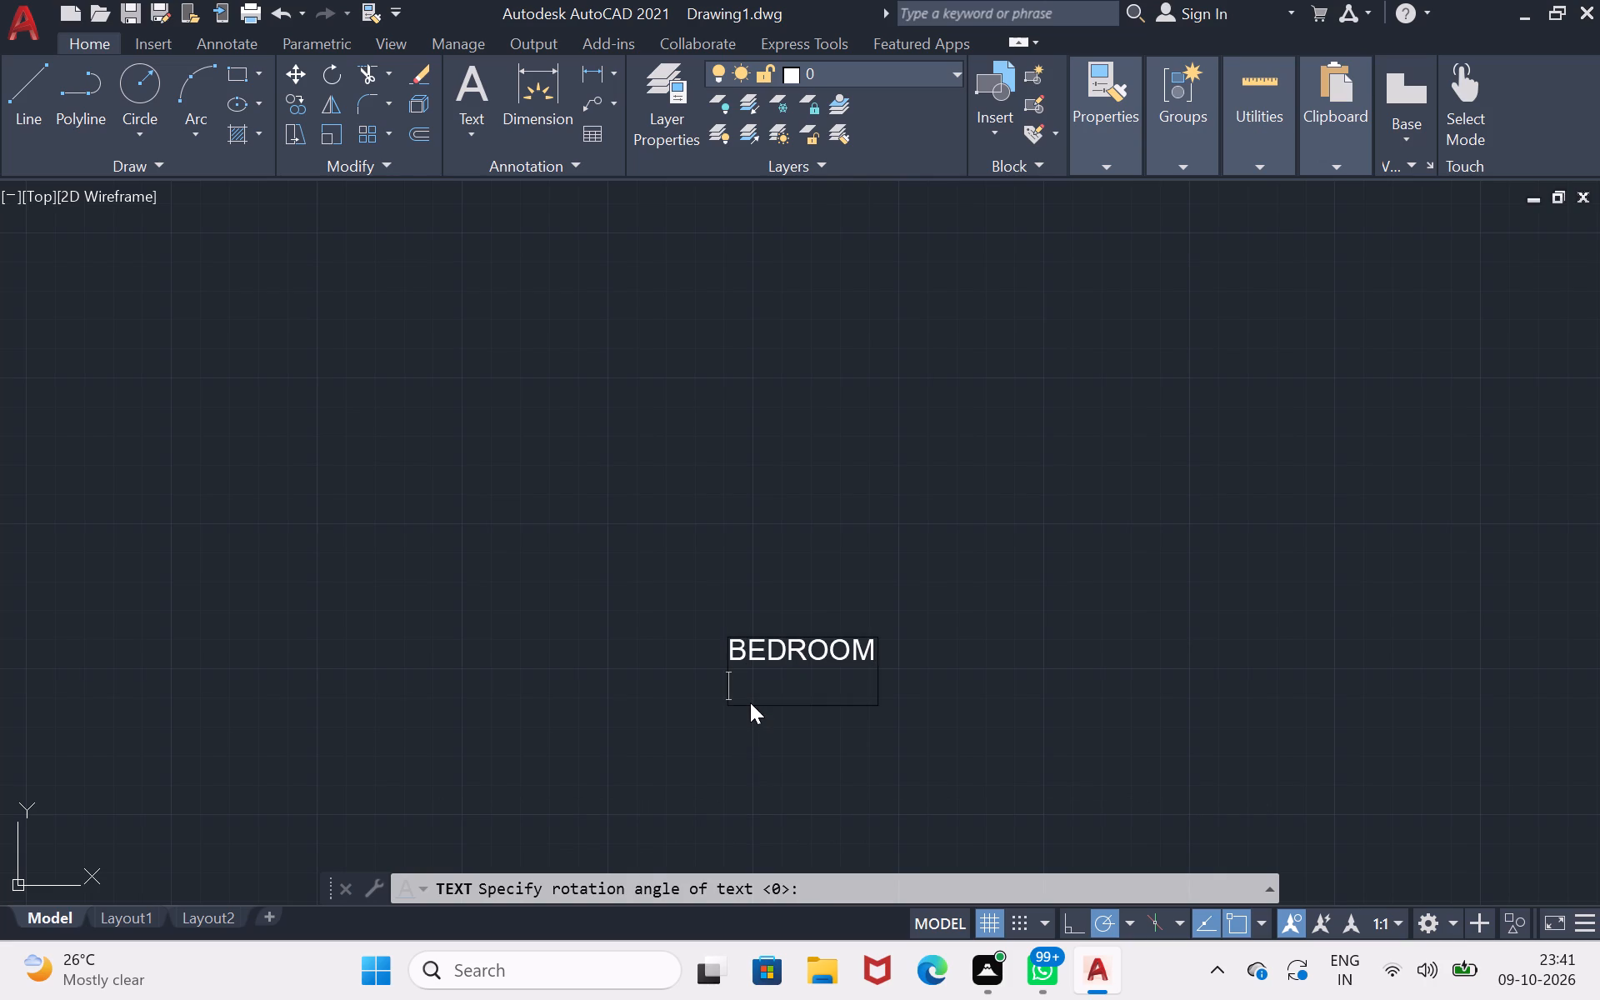
pyautogui.write("14'")
pyautogui.press('0')
pyautogui.hotkey('shift', '"')
pyautogui.write('X14')
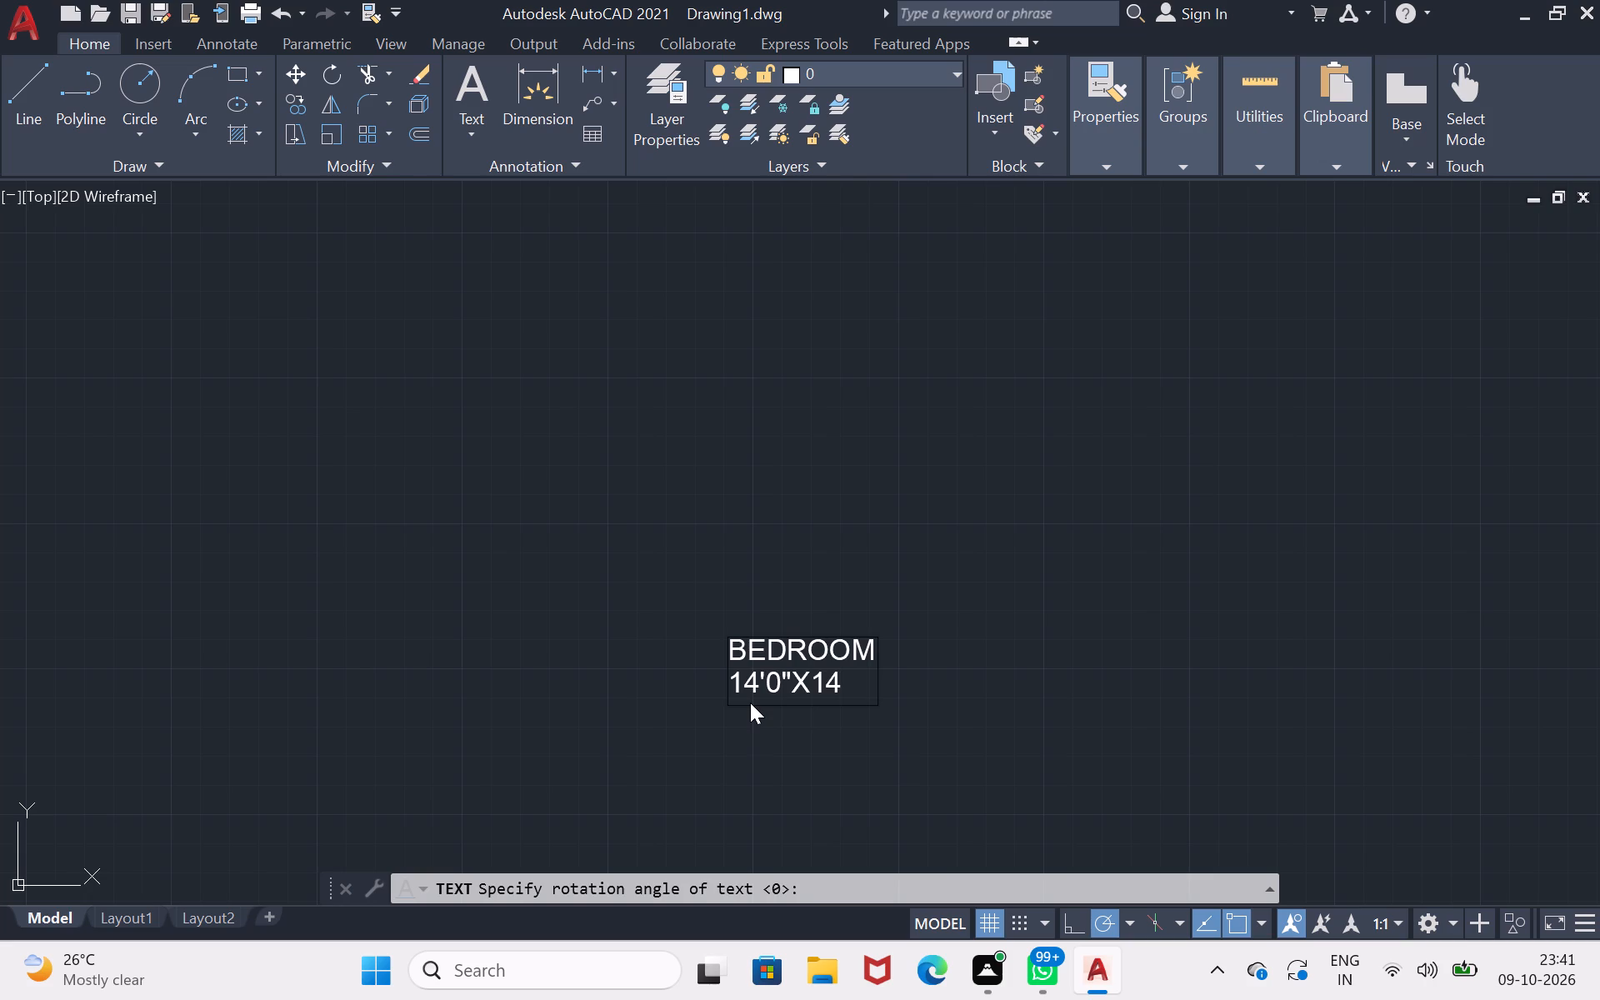
pyautogui.press("'")
pyautogui.press('0')
pyautogui.hotkey('shift', '"')
# Add a BATH ROOM label just below the bedroom label, with 9'6"X6'0" on its second line.
pyautogui.click(751, 729)
pyautogui.write('BAR')
pyautogui.press('BackSpace')
pyautogui.write('TH')
pyautogui.scroll(-1, 758, 730)
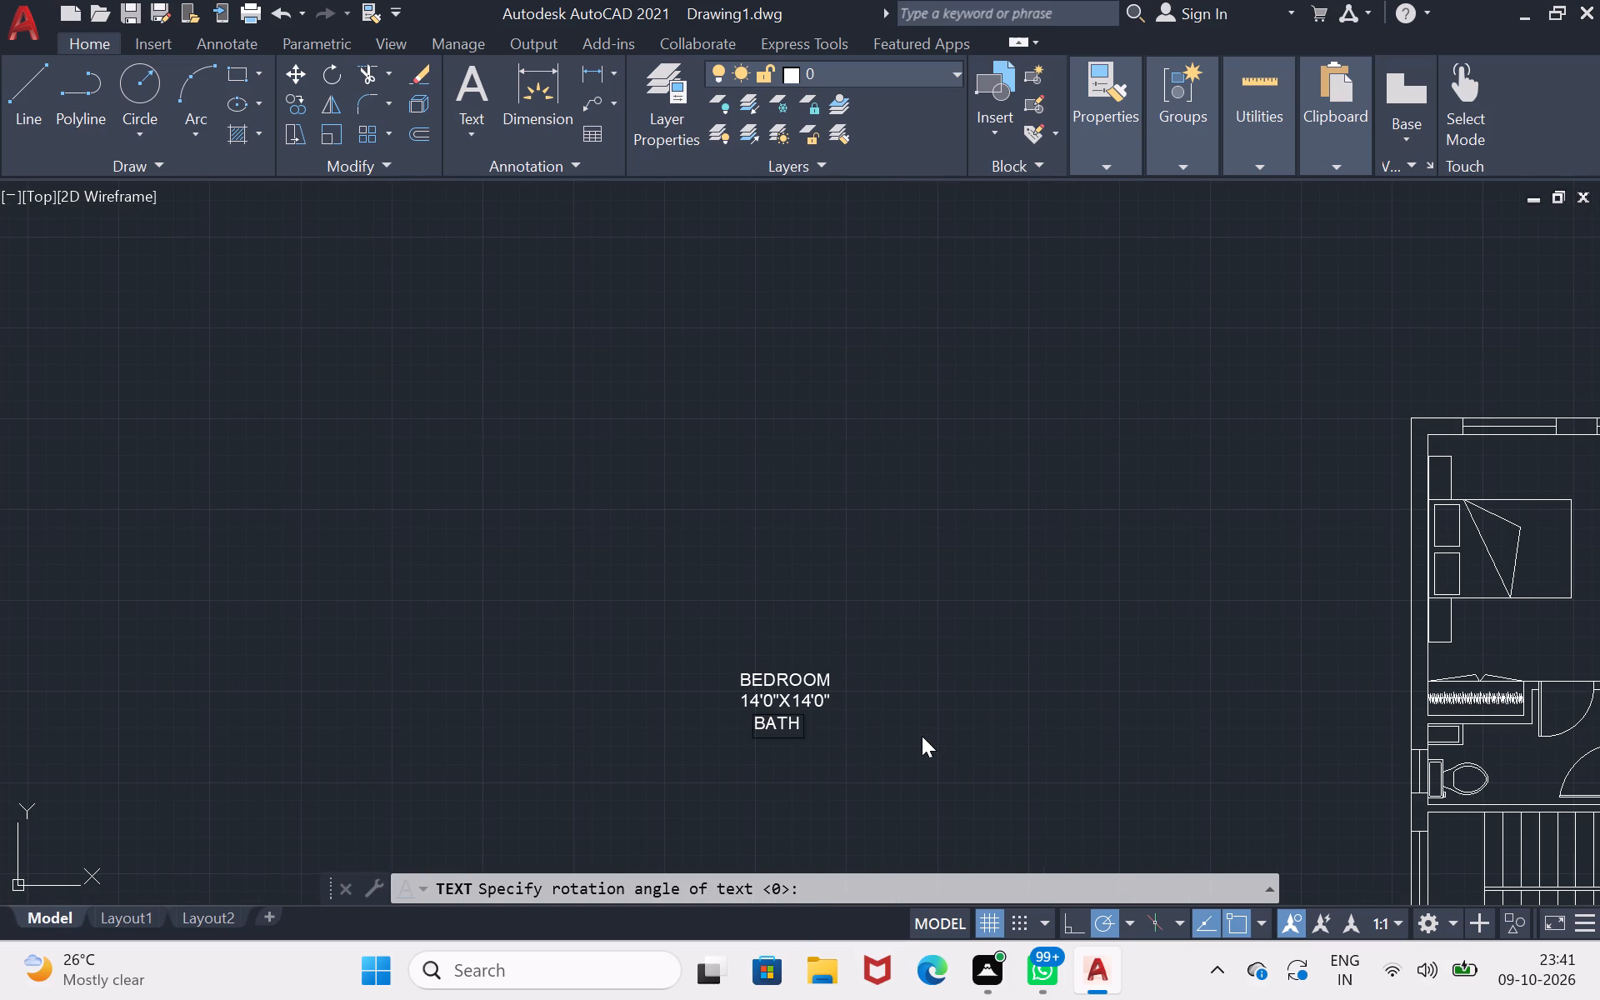
pyautogui.press('space')
pyautogui.write('ROOM')
pyautogui.press('Return')
pyautogui.press('9')
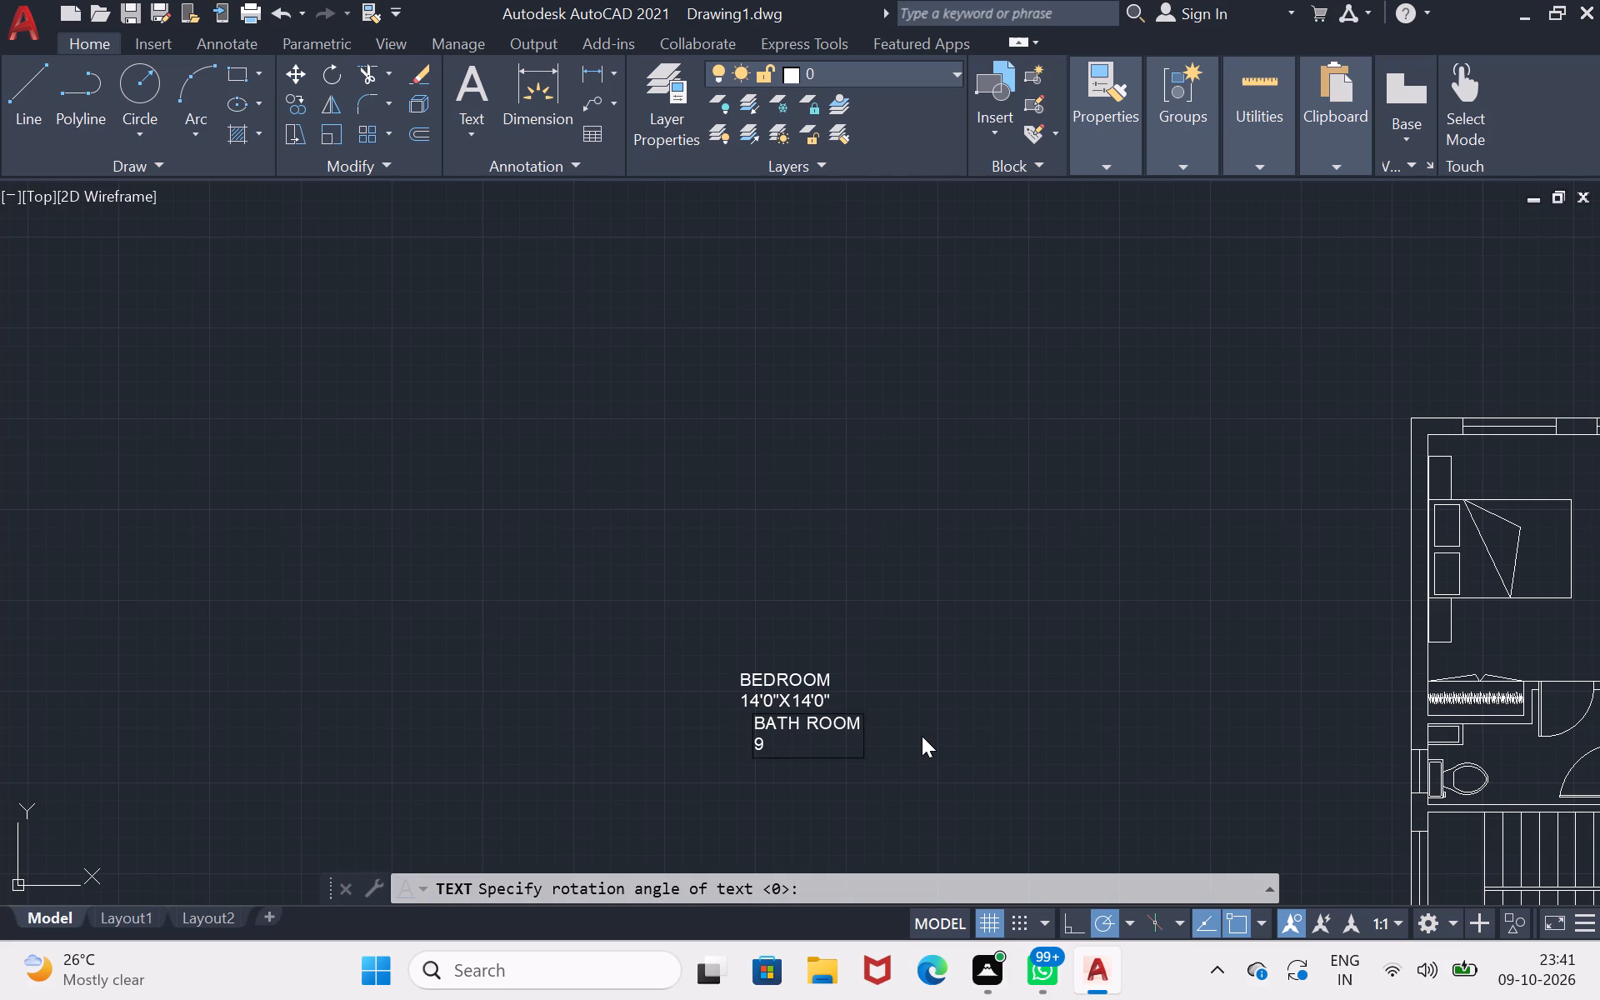
pyautogui.press("'")
pyautogui.press('9')
pyautogui.press('BackSpace')
pyautogui.press('BackSpace')
pyautogui.press("'")
pyautogui.press('6')
pyautogui.press('BackSpace')
pyautogui.press('6')
pyautogui.hotkey('shift', '"')
pyautogui.press('x')
pyautogui.press('6')
pyautogui.write("'0")
pyautogui.hotkey('shift', '"')
# Add a SIT-OUT label just above the bedroom label, with 12'0"X6'0" on its second line.
pyautogui.click(727, 632)
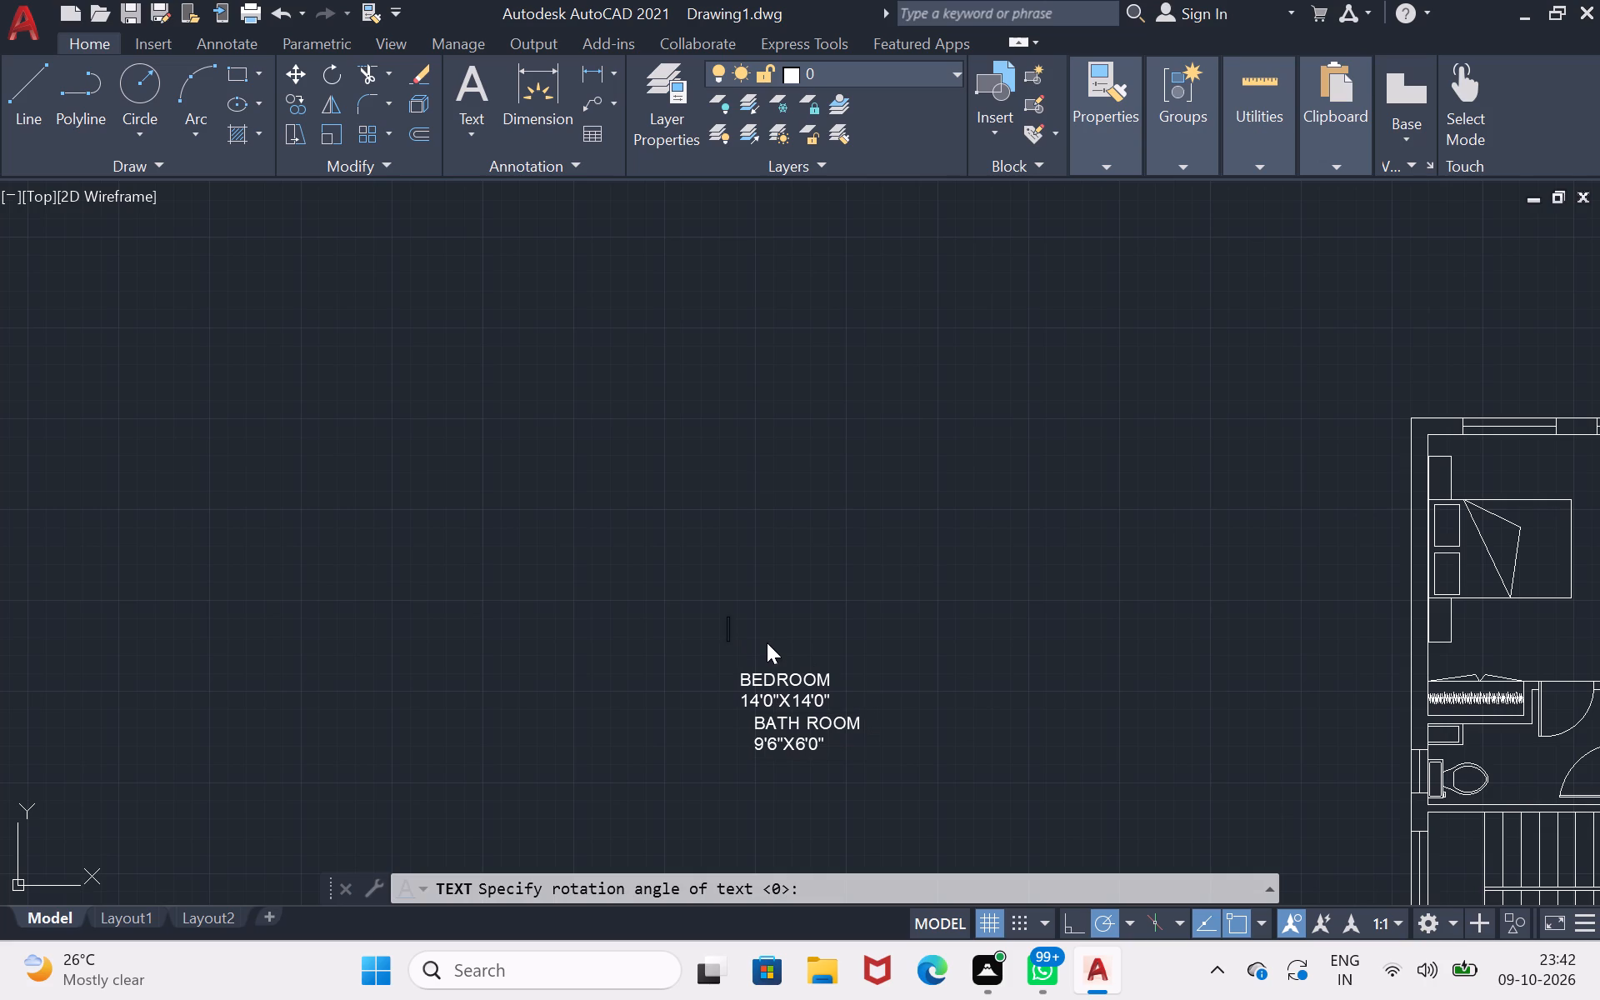
pyautogui.write('SIT')
pyautogui.write('-OUT')
pyautogui.press('Return')
pyautogui.press('1')
pyautogui.press('2')
pyautogui.press("'")
pyautogui.press('0')
pyautogui.hotkey('shift', '"')
pyautogui.press('x')
pyautogui.press('6')
pyautogui.write("'0")
pyautogui.hotkey('shift', '"')
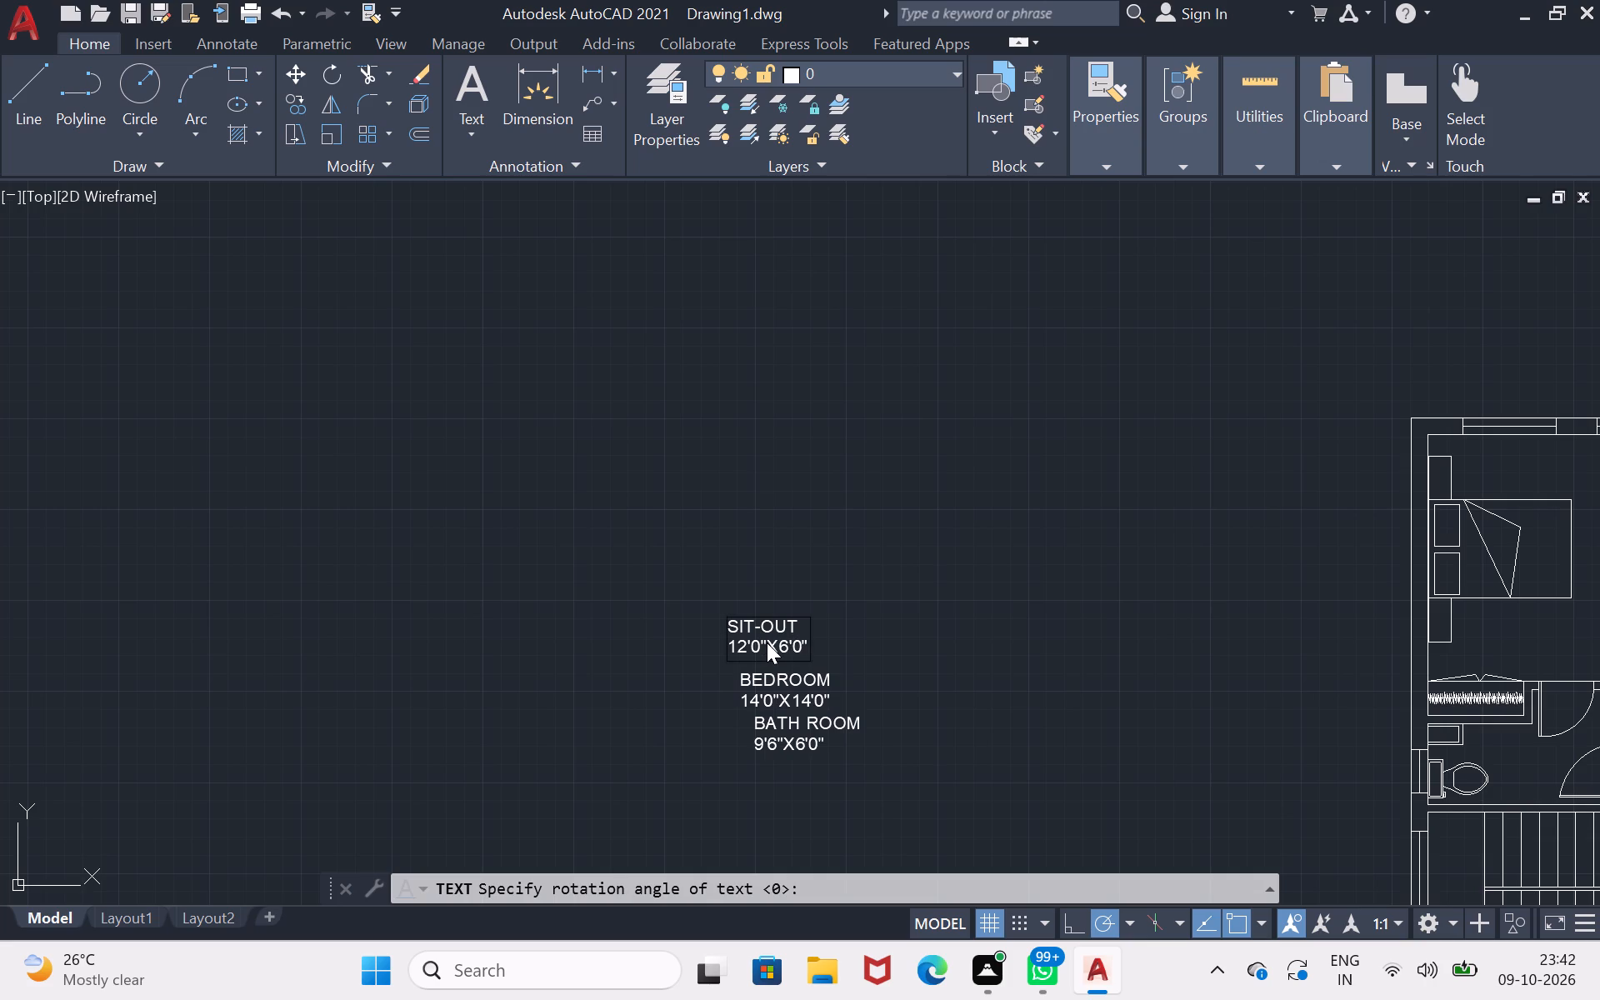
# Add a LOBBY label just above the sit-out label, with 12'0"X6'4.5" on its second line.
pyautogui.click(755, 587)
pyautogui.write('LO')
pyautogui.write('BBY')
pyautogui.press('Return')
pyautogui.write('11')
pyautogui.press('BackSpace')
pyautogui.press('BackSpace')
pyautogui.write('12')
pyautogui.write("'0")
pyautogui.hotkey('shift', '"')
pyautogui.press('x')
pyautogui.press('6')
pyautogui.press("'")
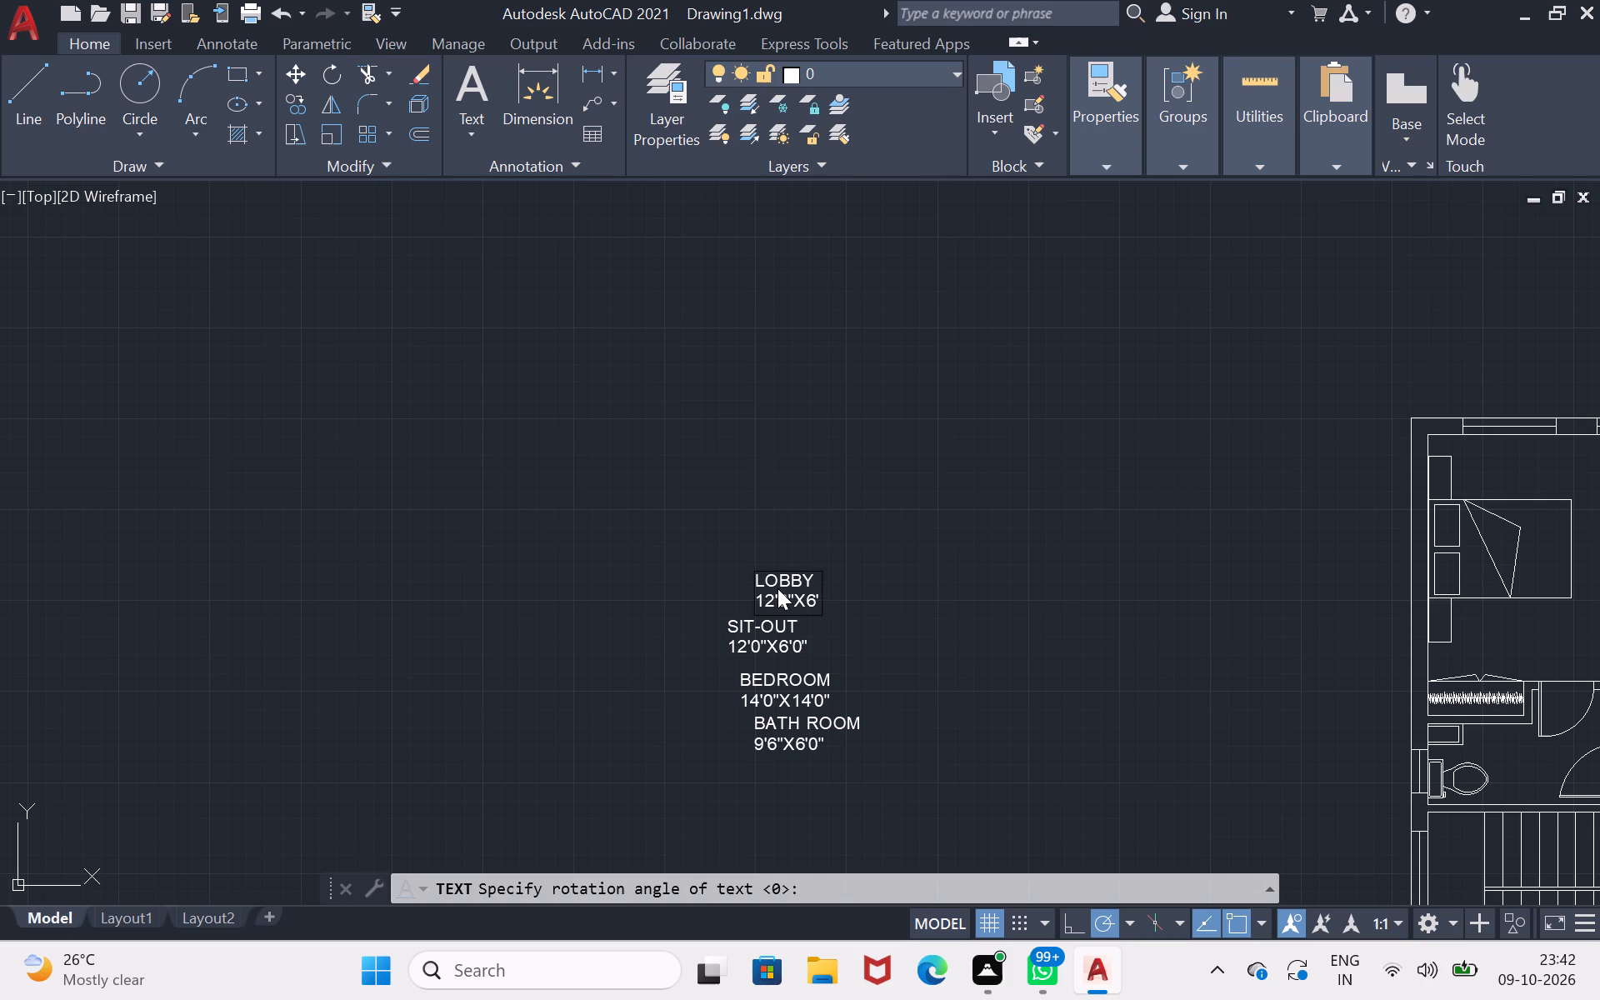
pyautogui.press('4')
pyautogui.write('.5')
pyautogui.hotkey('shift', '"')
# Add a single-line label reading DINING15'7.5" just above the lobby label.
pyautogui.click(783, 544)
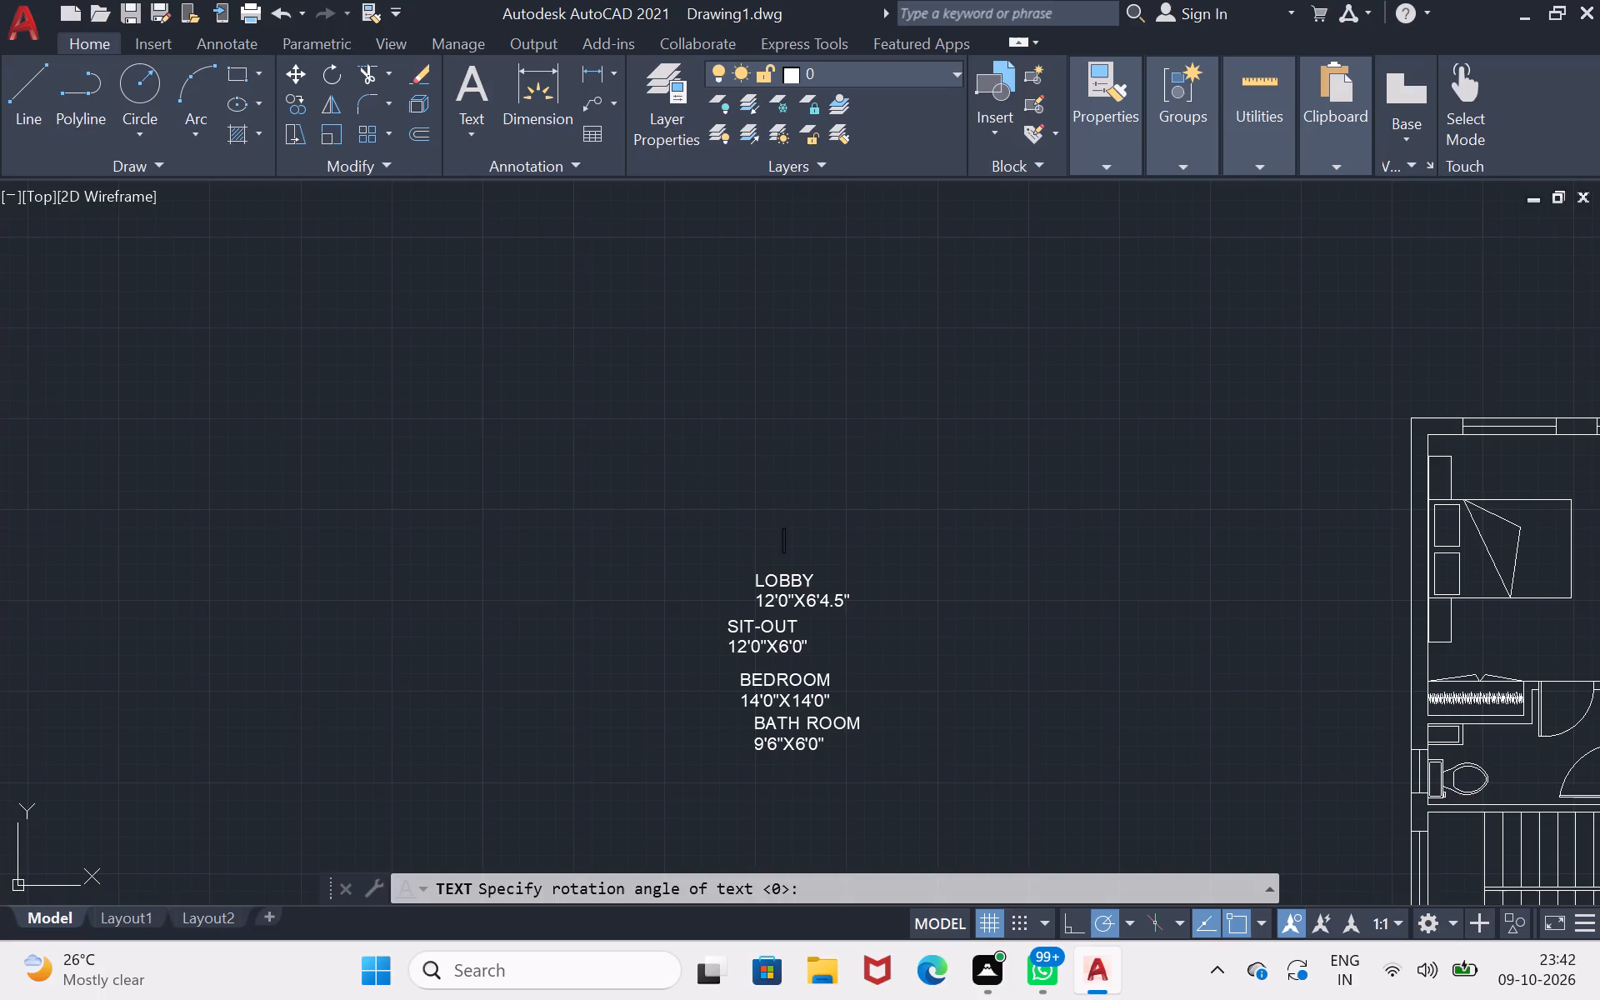
pyautogui.write('DINING')
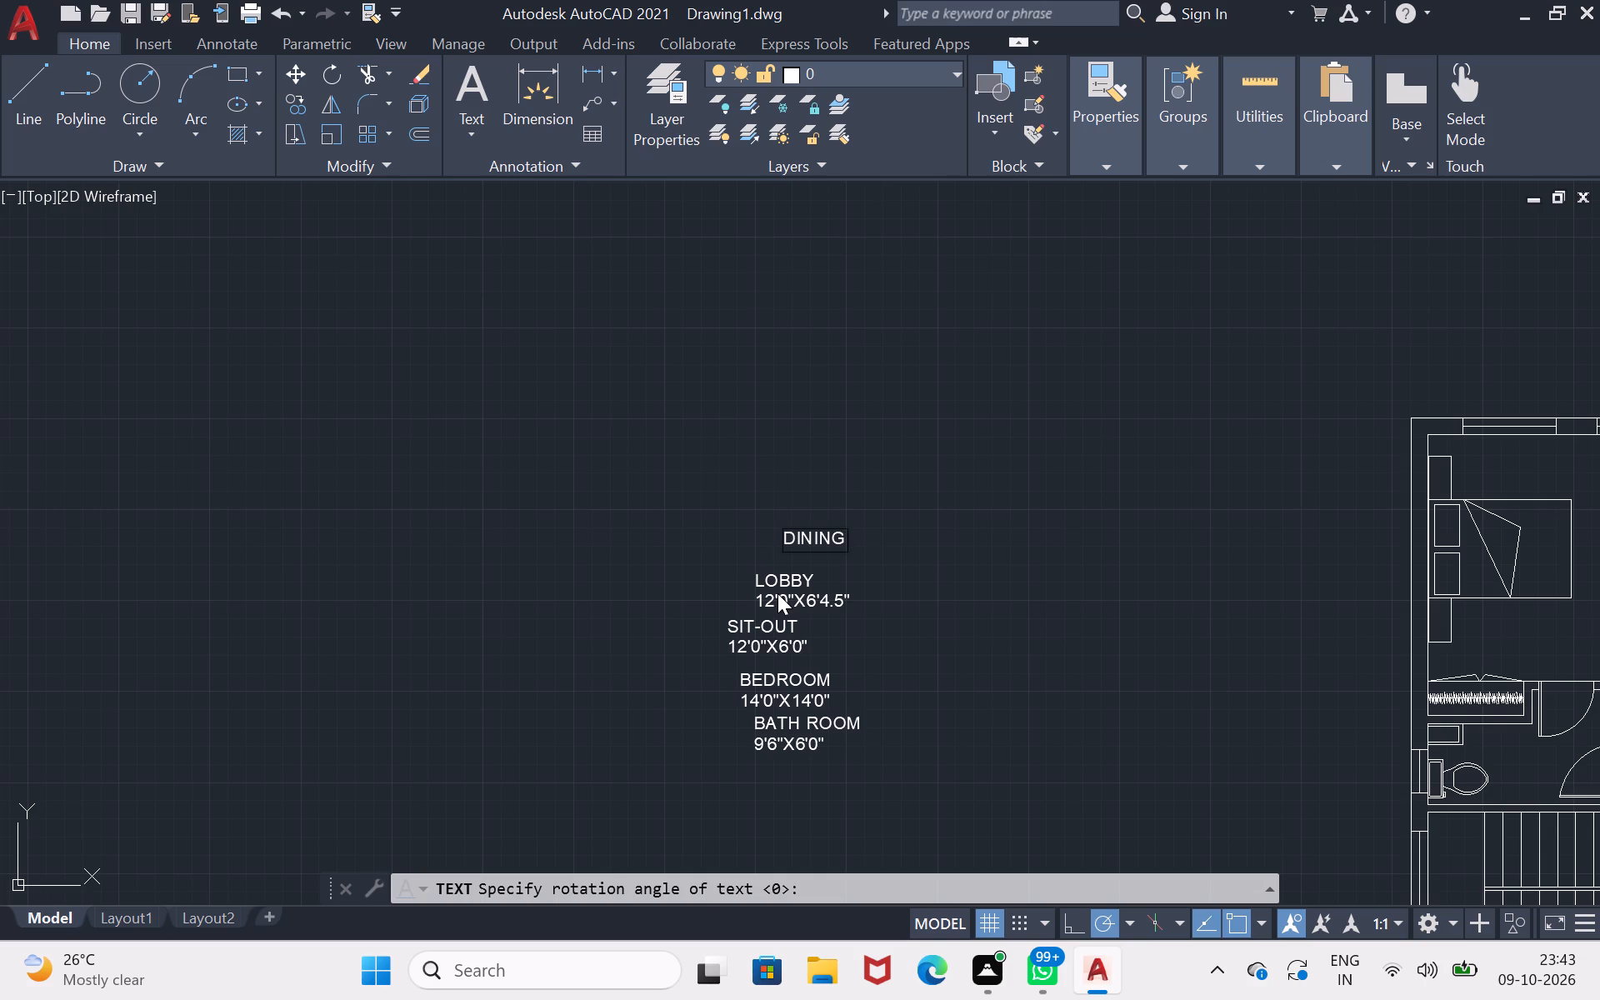
pyautogui.write('15')
pyautogui.press("'")
pyautogui.write('7.')
pyautogui.press('5')
pyautogui.hotkey('shift', '"')
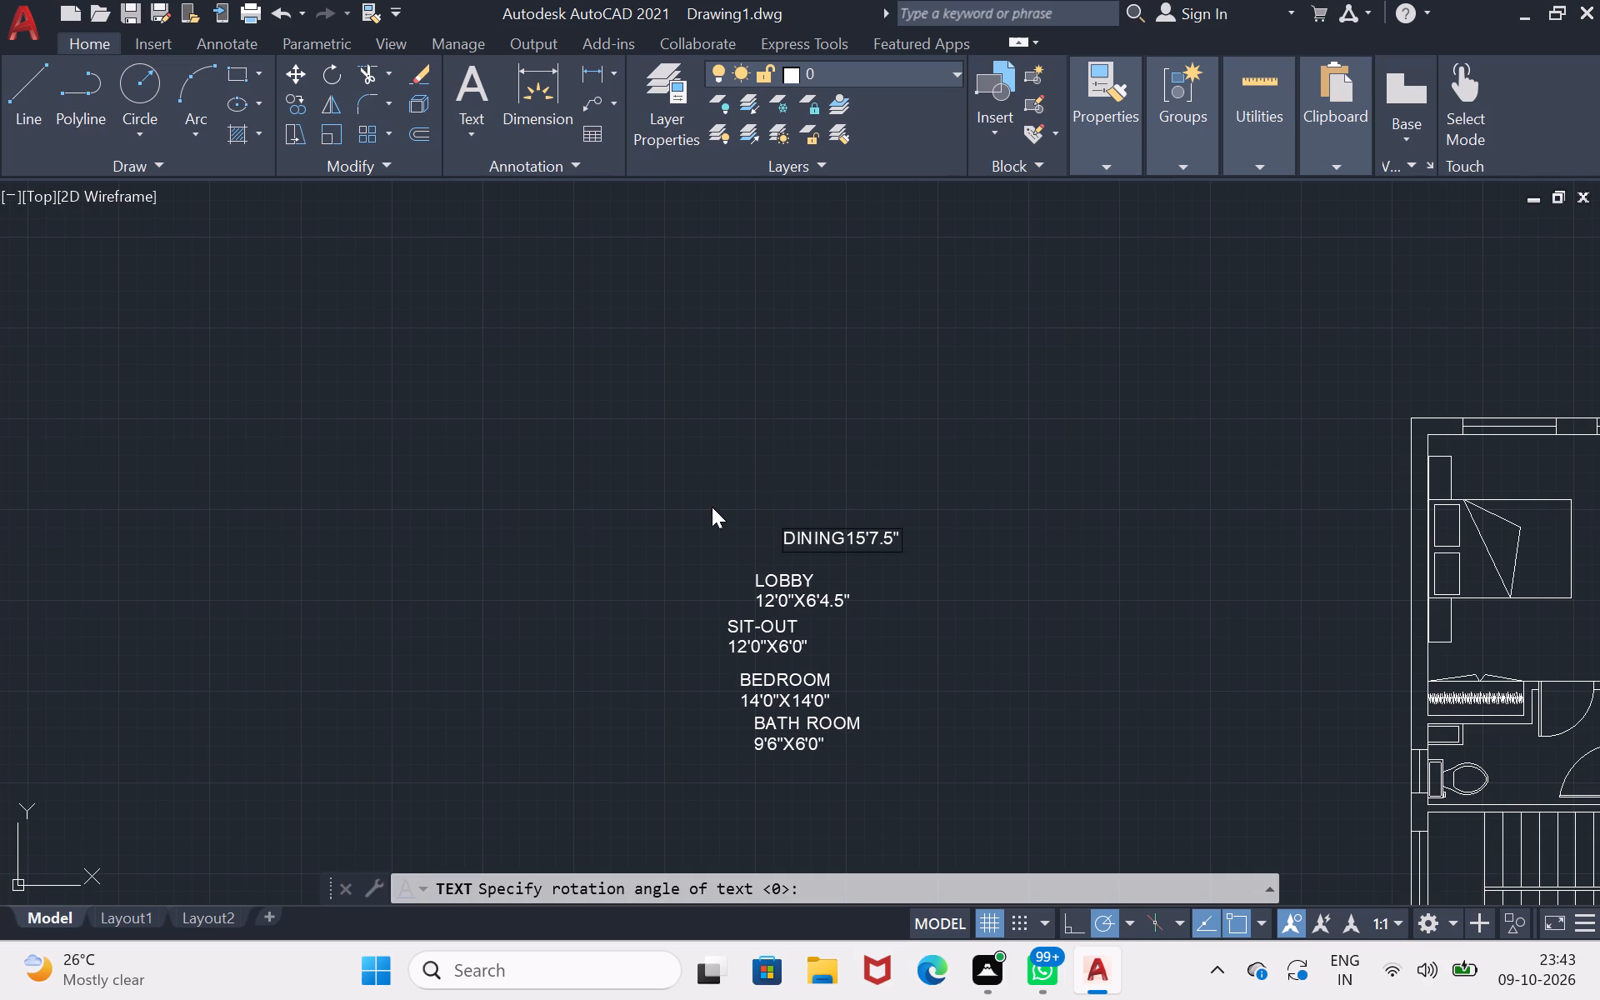
# Add a PUJA ROOM label above the dining label, with 6'6"X4'2" on its second line.
pyautogui.click(712, 507)
pyautogui.press('p')
pyautogui.write('UJA')
pyautogui.press('space')
pyautogui.write('ROOM')
pyautogui.write('66')
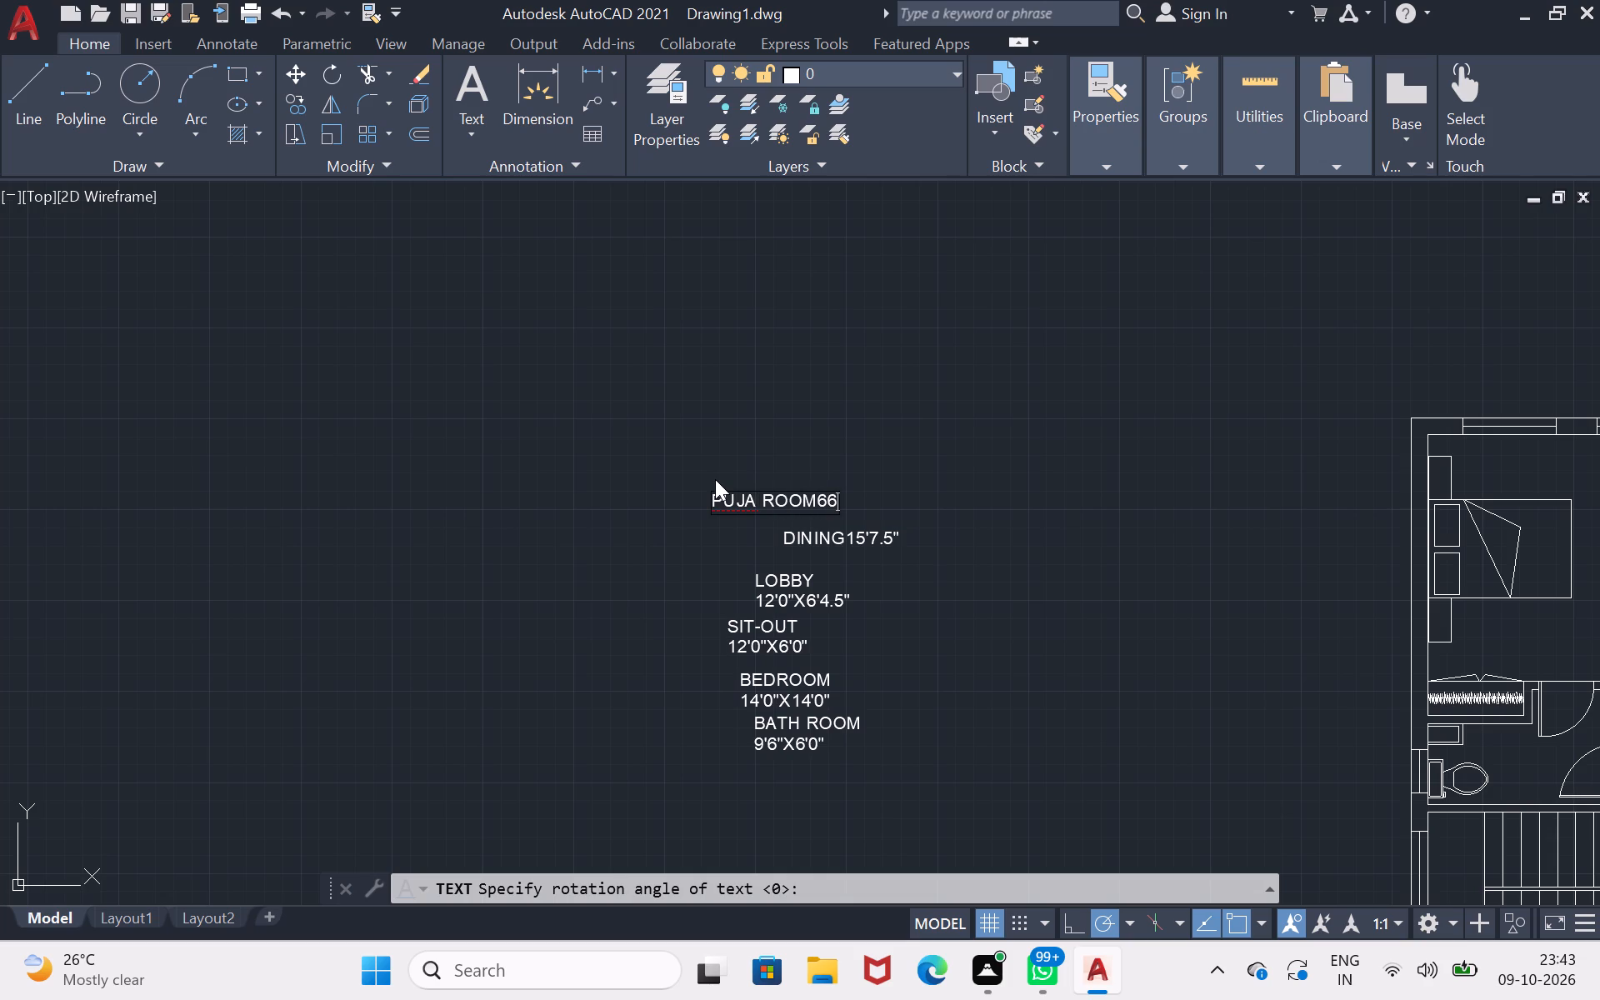
pyautogui.press('BackSpace')
pyautogui.press('BackSpace')
pyautogui.press('Return')
pyautogui.write("6'")
pyautogui.press('6')
pyautogui.hotkey('shift', '"')
pyautogui.press('x')
pyautogui.write("4'")
pyautogui.press('2')
pyautogui.hotkey('shift', '"')
# Add a STORE label just to the right of the lobby label, with 5'0"X4'2" on its second line.
pyautogui.click(893, 589)
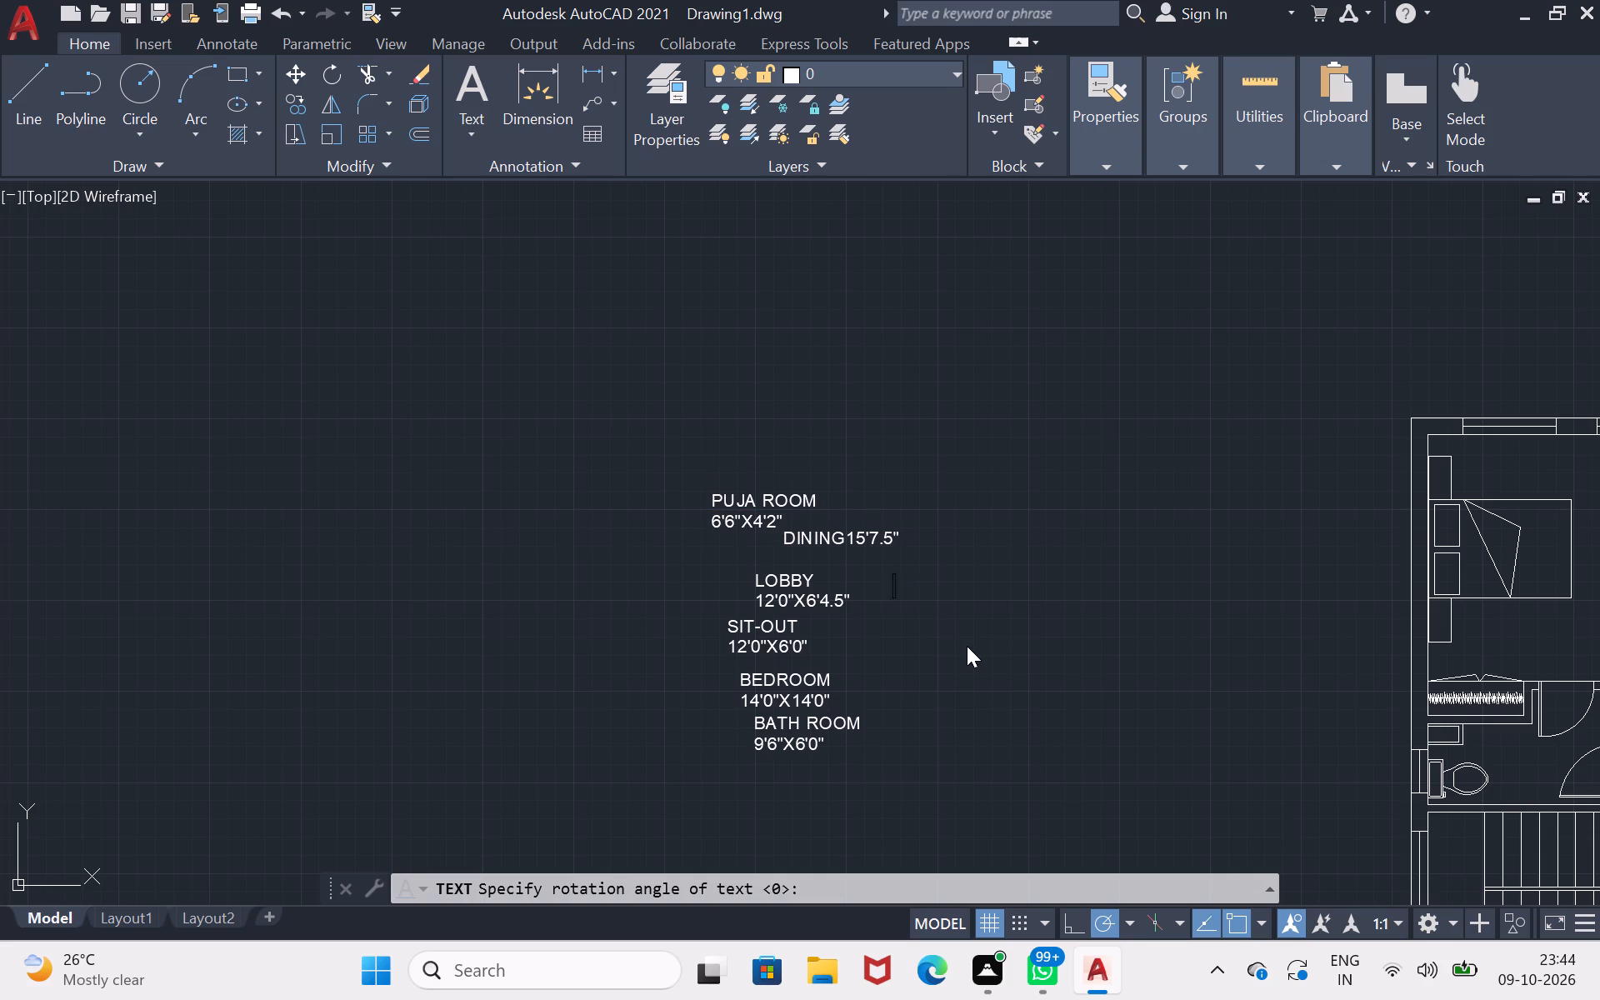
pyautogui.press('s')
pyautogui.press('t')
pyautogui.write('ORE')
pyautogui.press('Return')
pyautogui.press('5')
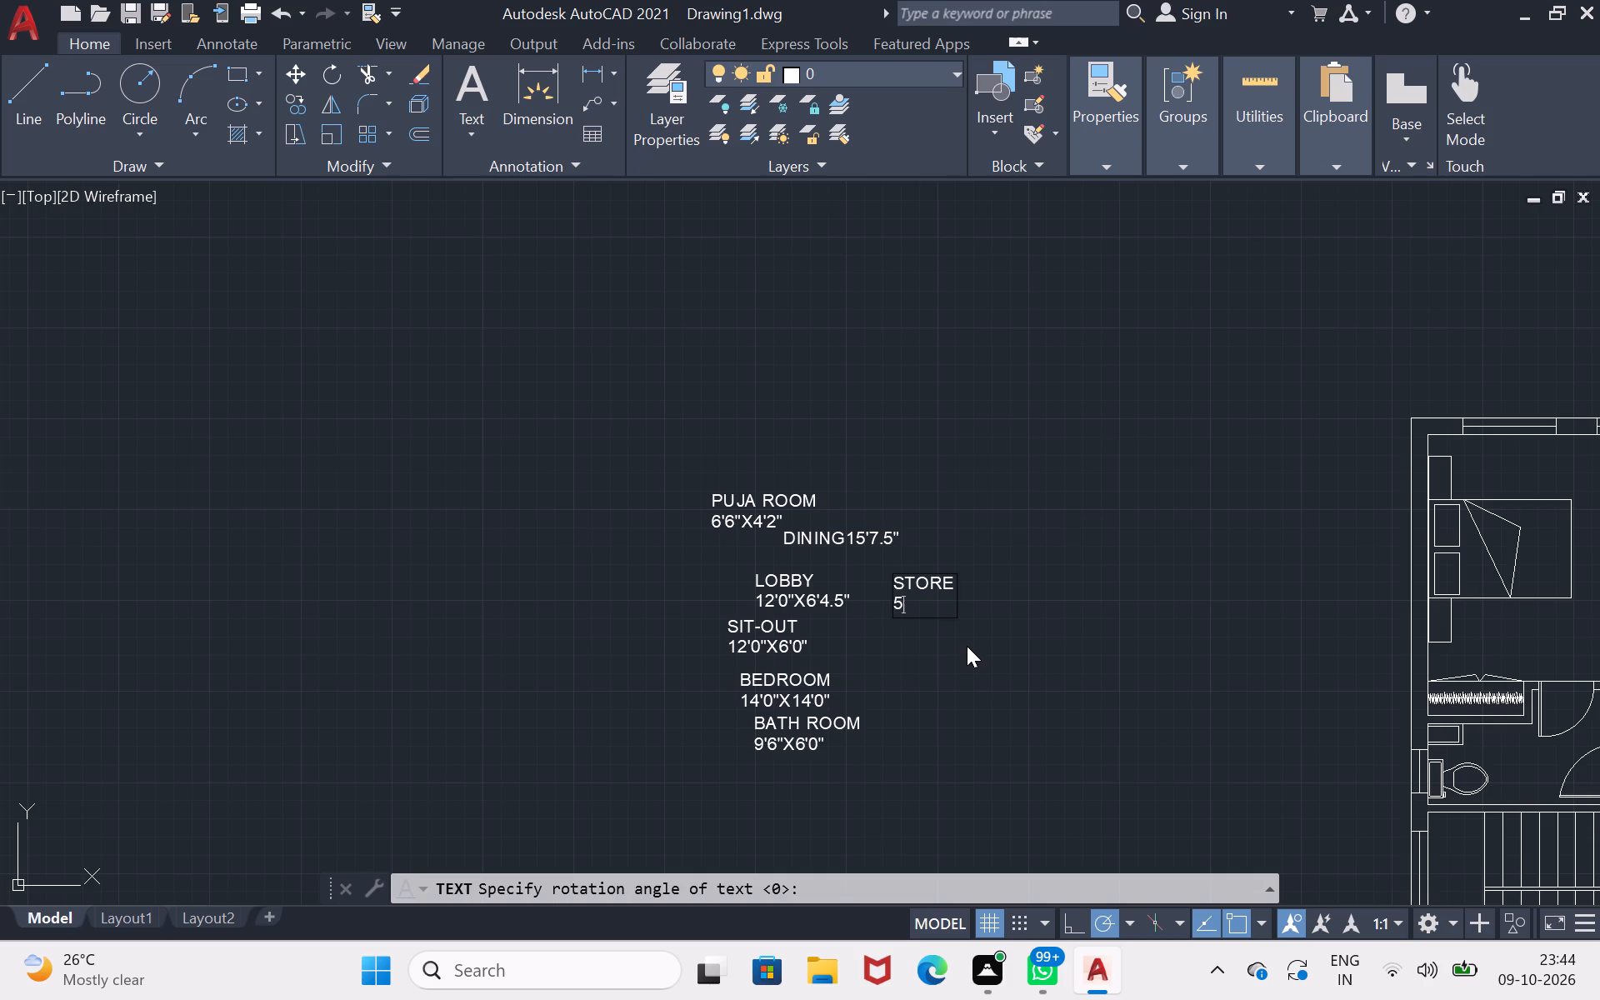
pyautogui.write("'0")
pyautogui.write('"X')
pyautogui.press('4')
pyautogui.press("'")
pyautogui.press('3')
pyautogui.press('BackSpace')
pyautogui.press('2')
pyautogui.hotkey('shift', '"')
# Add a SER.ROOM label to the right of the bedroom label, with 10'1.5"X5'10" on its second line.
pyautogui.click(904, 680)
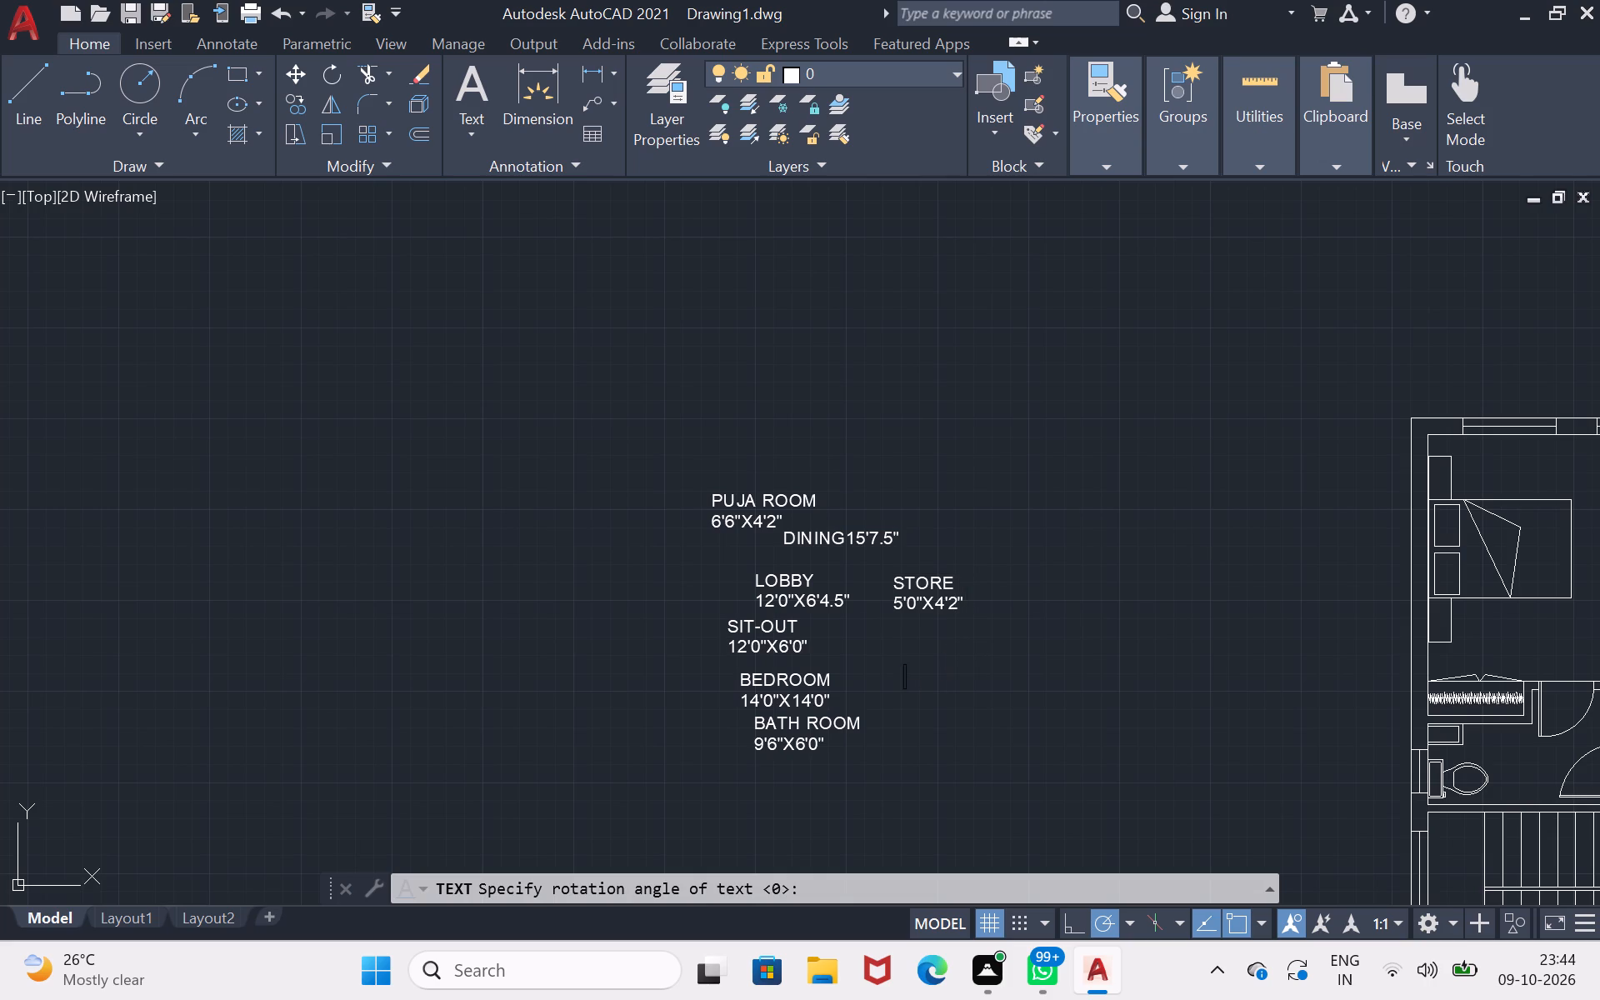
pyautogui.write('SER')
pyautogui.write('.ROOM')
pyautogui.press('Return')
pyautogui.write('10')
pyautogui.press("'")
pyautogui.press('1')
pyautogui.press('.')
pyautogui.press('5')
pyautogui.hotkey('shift', '"')
pyautogui.press('x')
pyautogui.press('5')
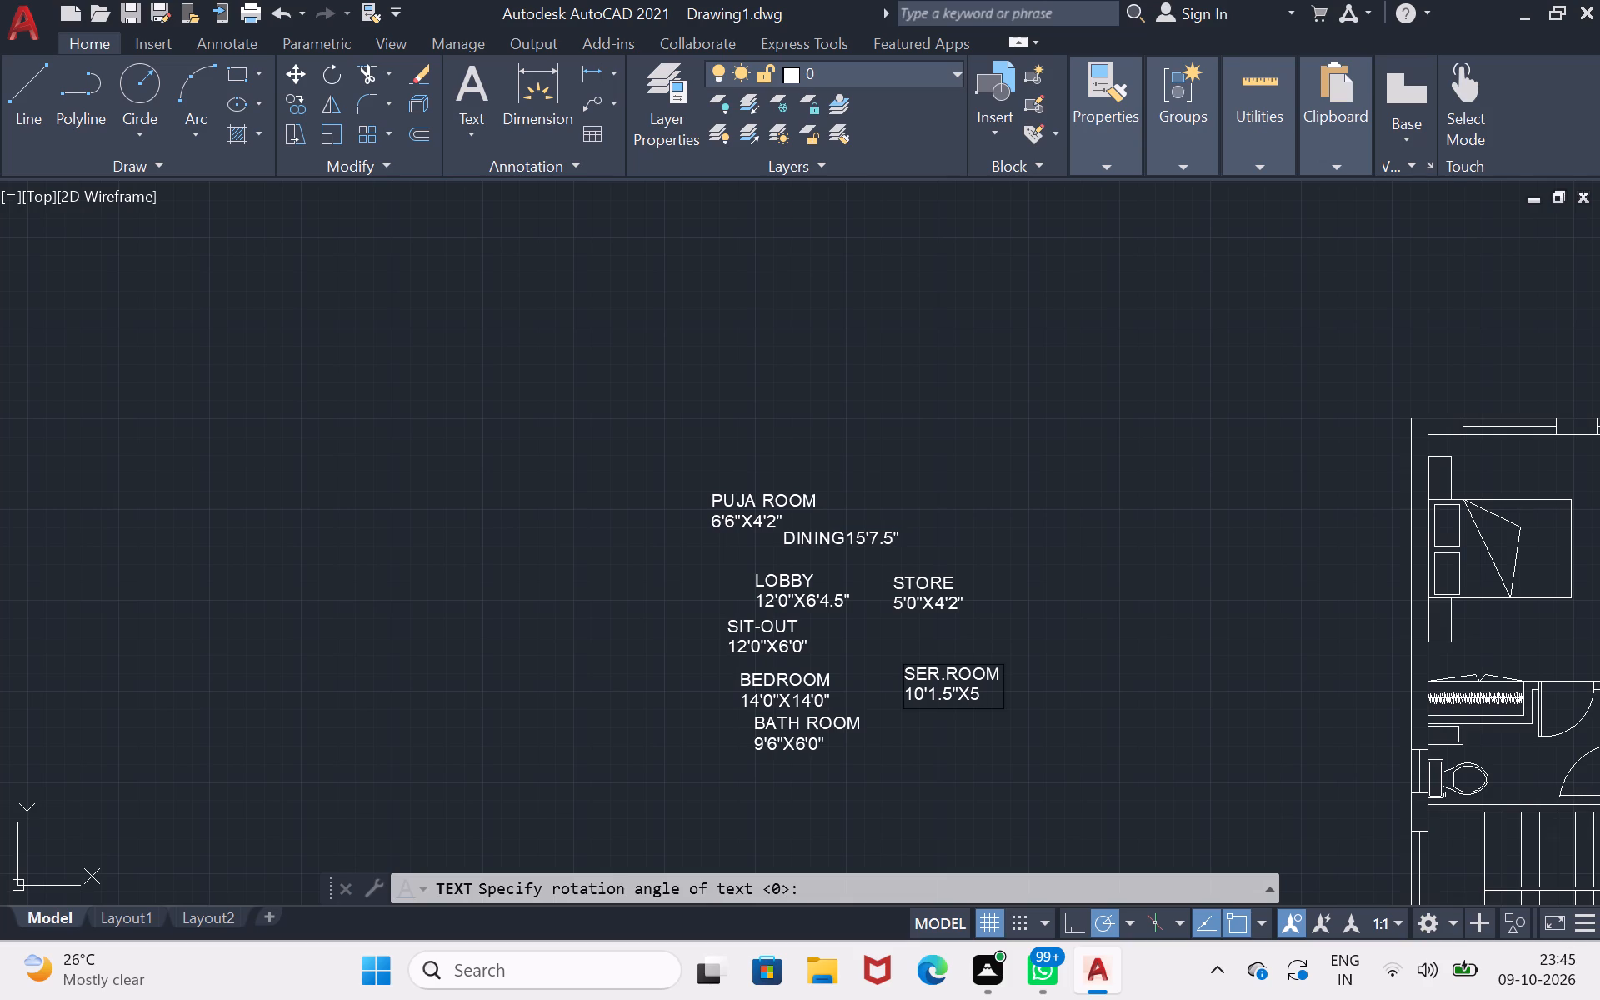
pyautogui.press("'")
pyautogui.press('1')
pyautogui.press('0')
pyautogui.hotkey('shift', '"')
# Add a KITCHEN label to the right of the bath room label, with 8'0"X10'0" on its second line.
pyautogui.click(893, 735)
pyautogui.write('KITCHEN')
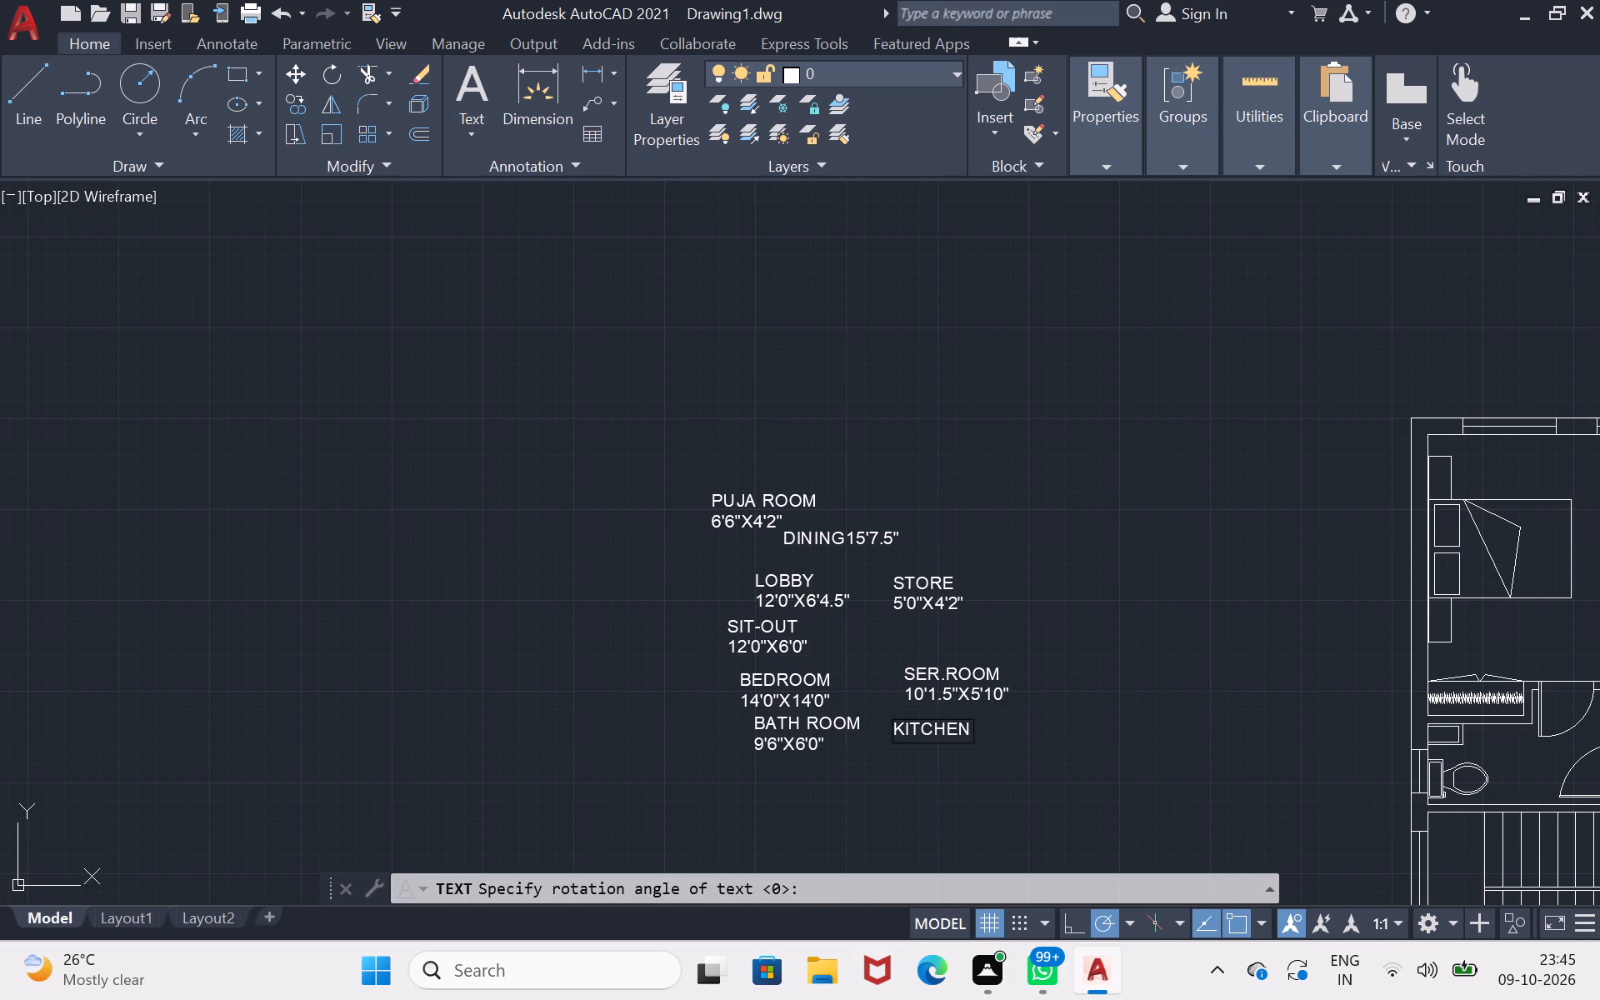
pyautogui.press('8')
pyautogui.press("'")
pyautogui.press('0')
pyautogui.hotkey('shift', '"')
pyautogui.press('x')
pyautogui.press('1')
pyautogui.press('0')
pyautogui.press("'")
pyautogui.press('0')
pyautogui.hotkey('shift', '"')
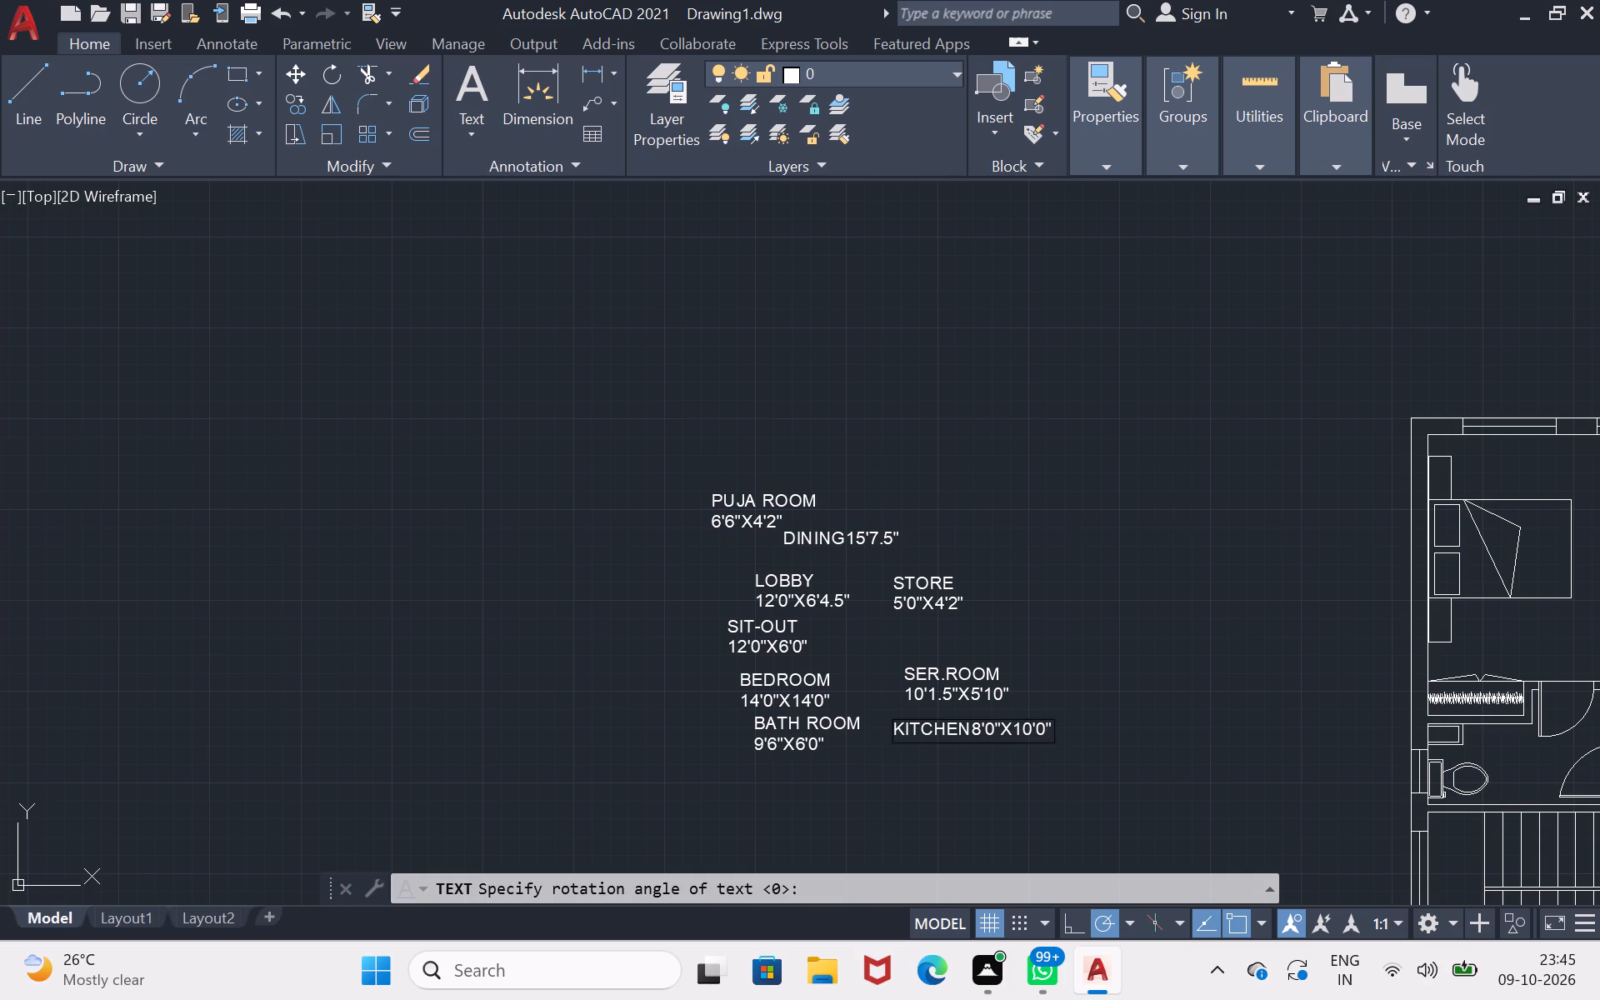
pyautogui.click(968, 733)
pyautogui.press('Return')
# Add a STAIRS label to the right of the dining label, with 10'1.5"X7'0" on its second line.
pyautogui.click(931, 519)
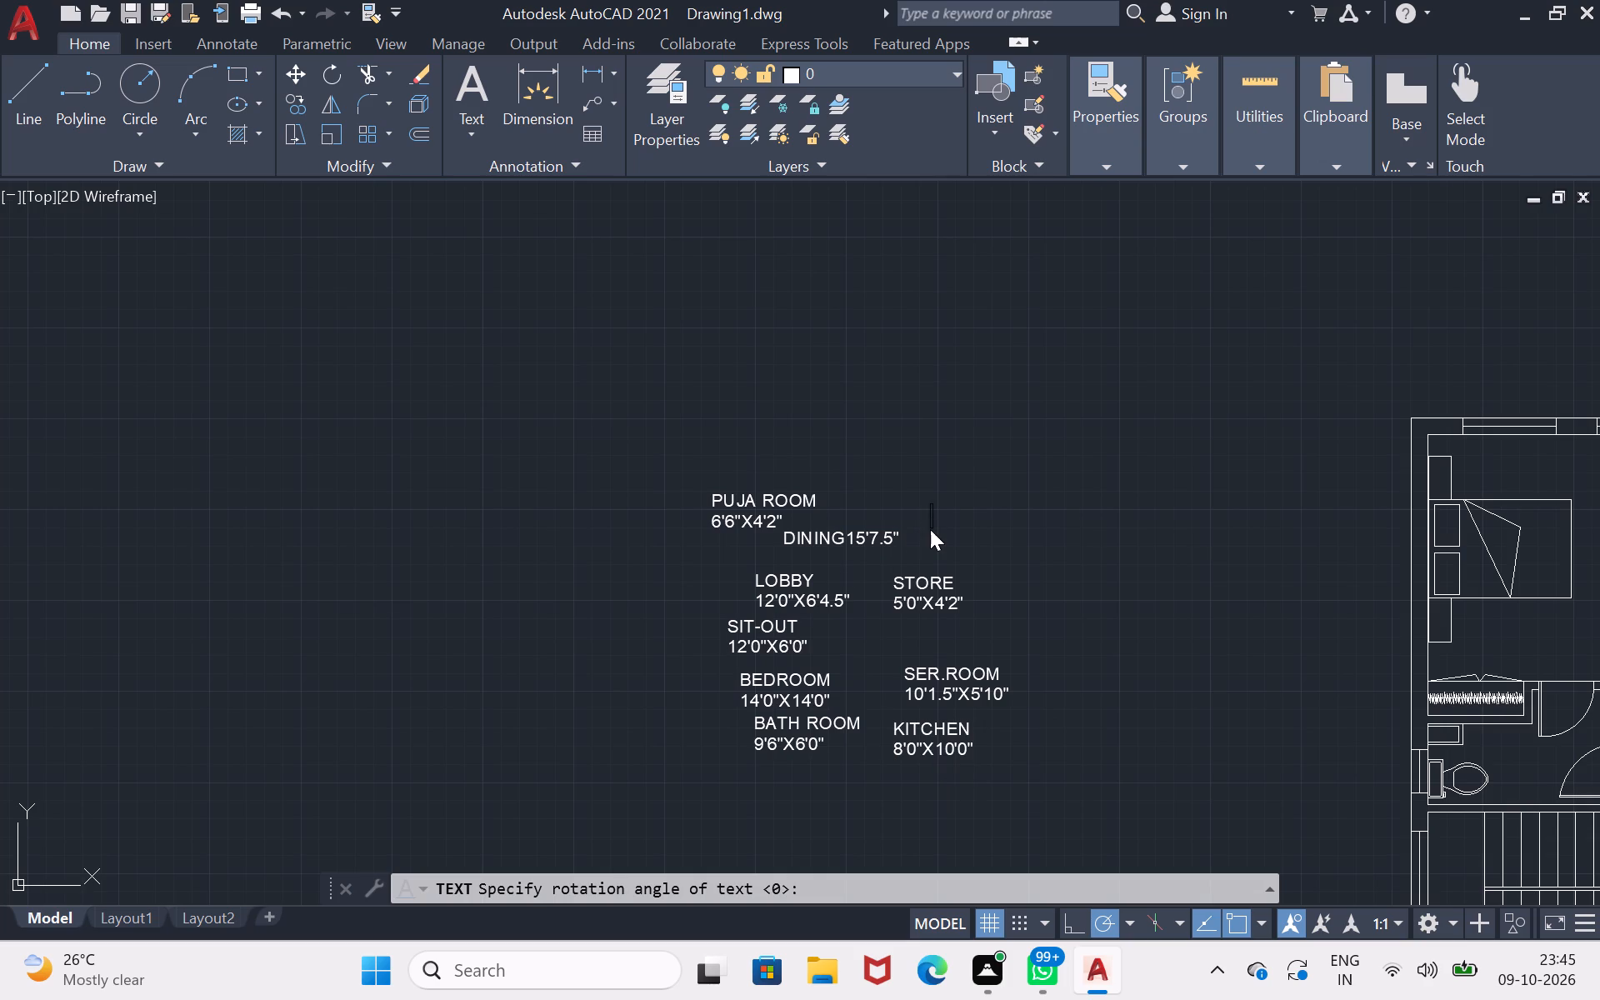
pyautogui.press('s')
pyautogui.write('TA')
pyautogui.write('IRS')
pyautogui.press('Return')
pyautogui.write('10')
pyautogui.press("'")
pyautogui.press('1')
pyautogui.press('.')
pyautogui.press('5')
pyautogui.hotkey('shift', '"')
pyautogui.press('x')
pyautogui.write("7'0")
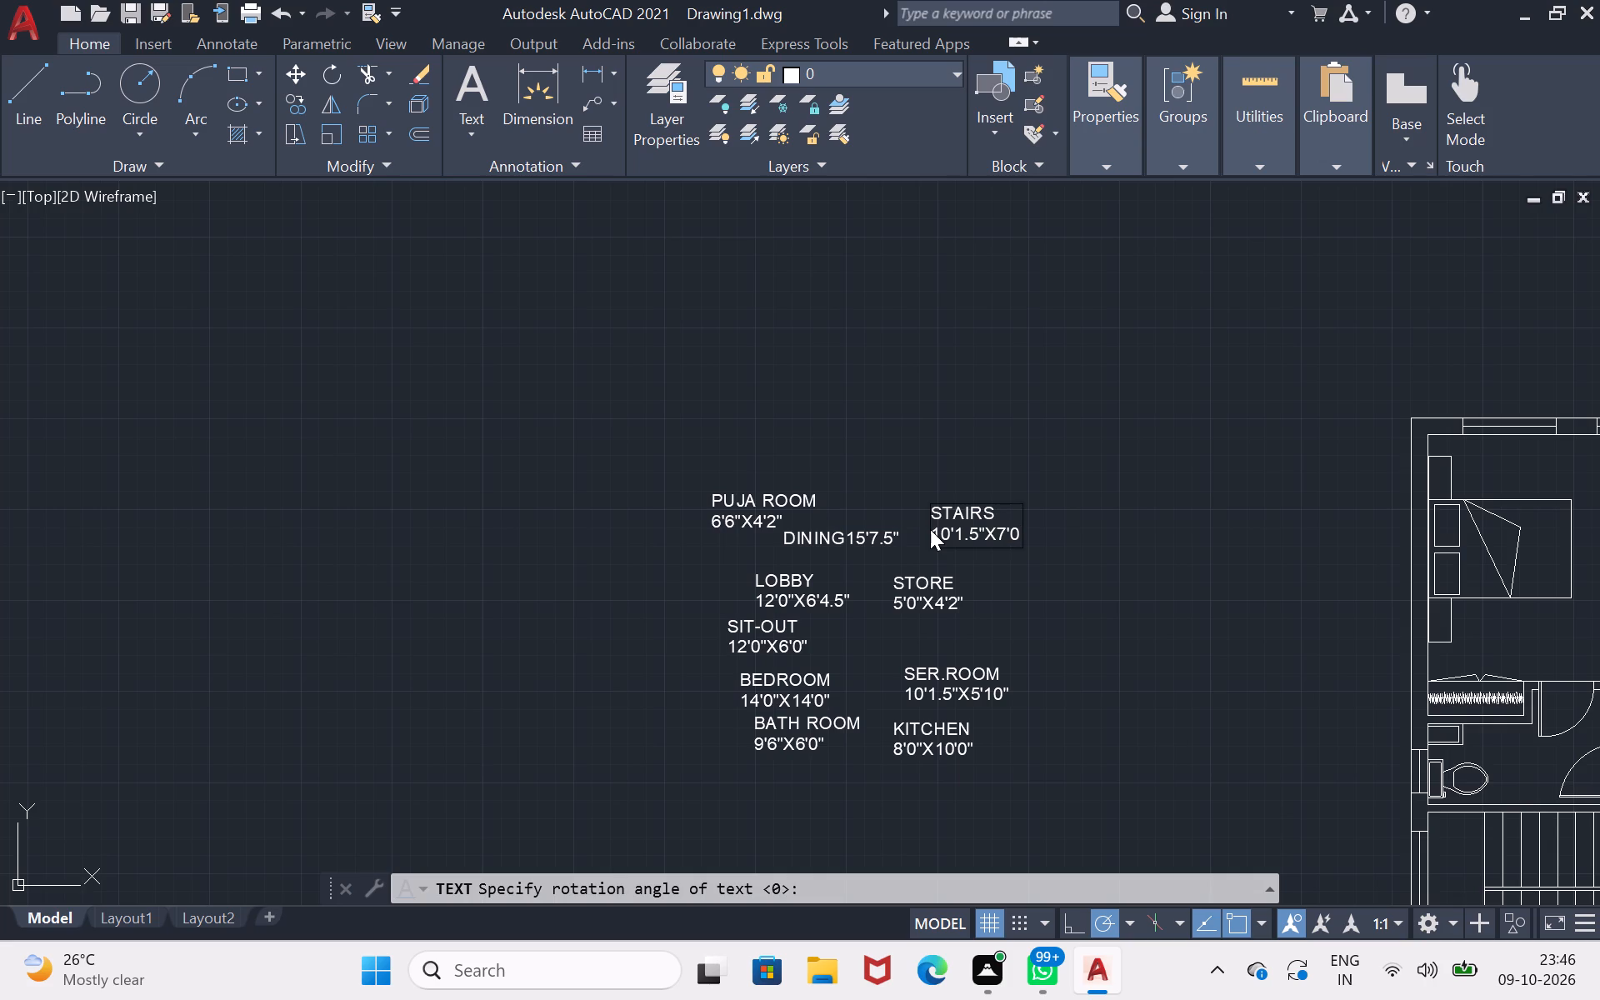
pyautogui.hotkey('shift', '"')
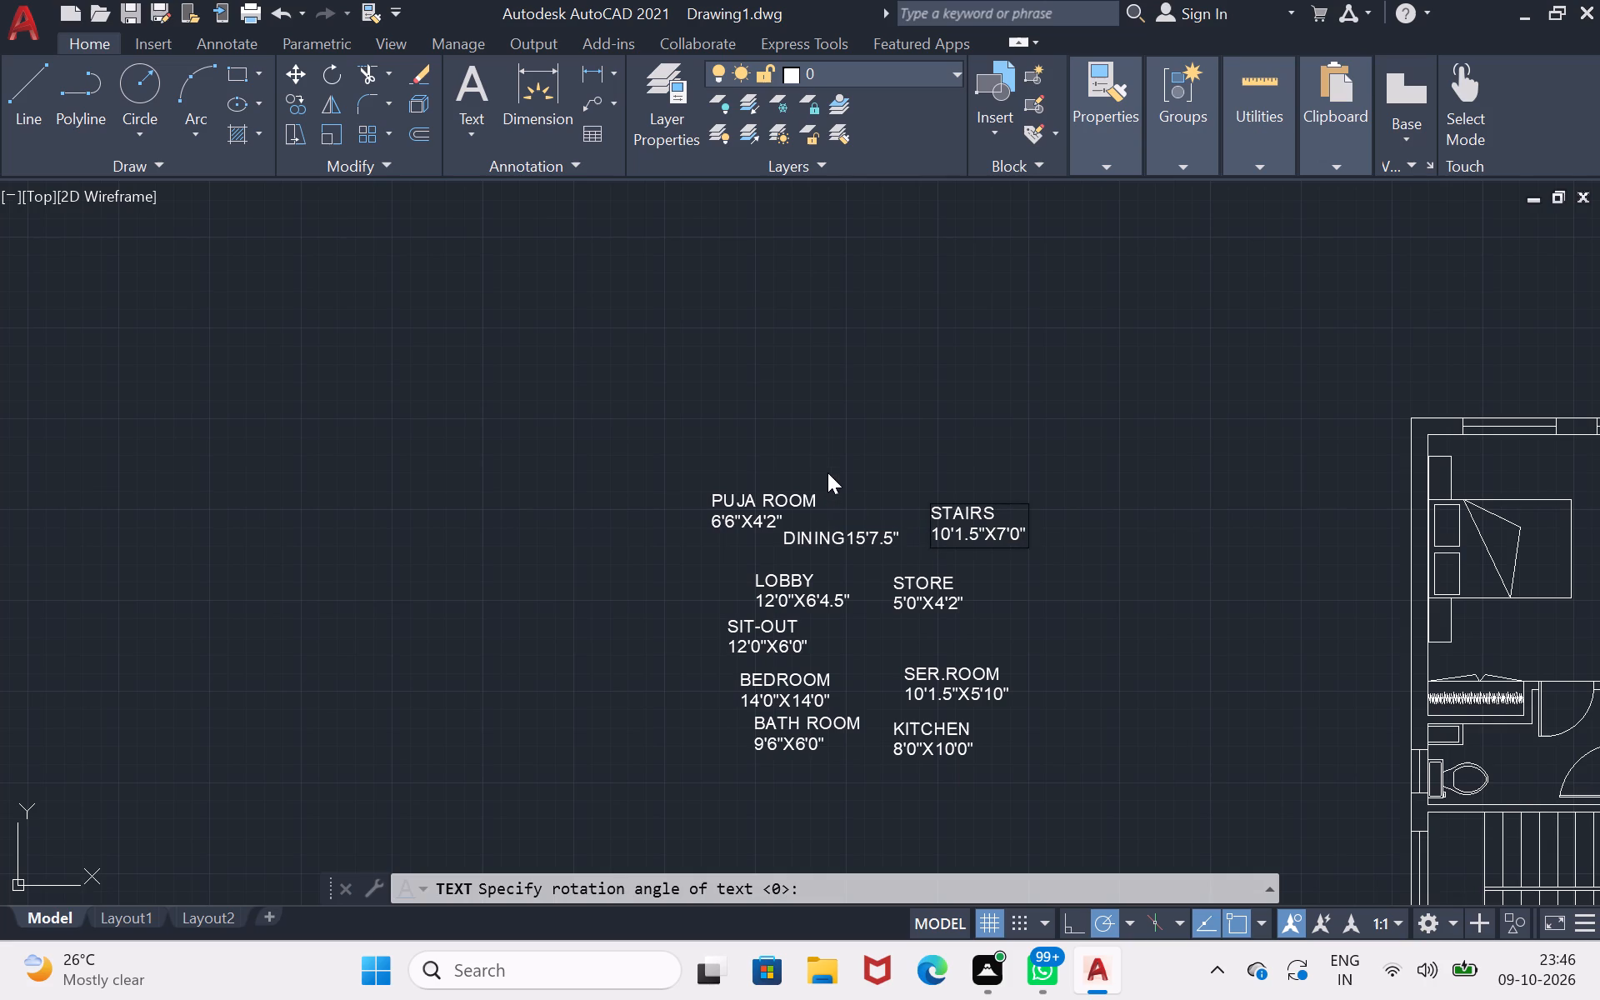
# Add a POECH label above the dining label, between the puja room and stairs labels, with 14'6"X15'0" on its second line.
pyautogui.click(827, 472)
pyautogui.press('b')
pyautogui.press('BackSpace')
pyautogui.write('PO')
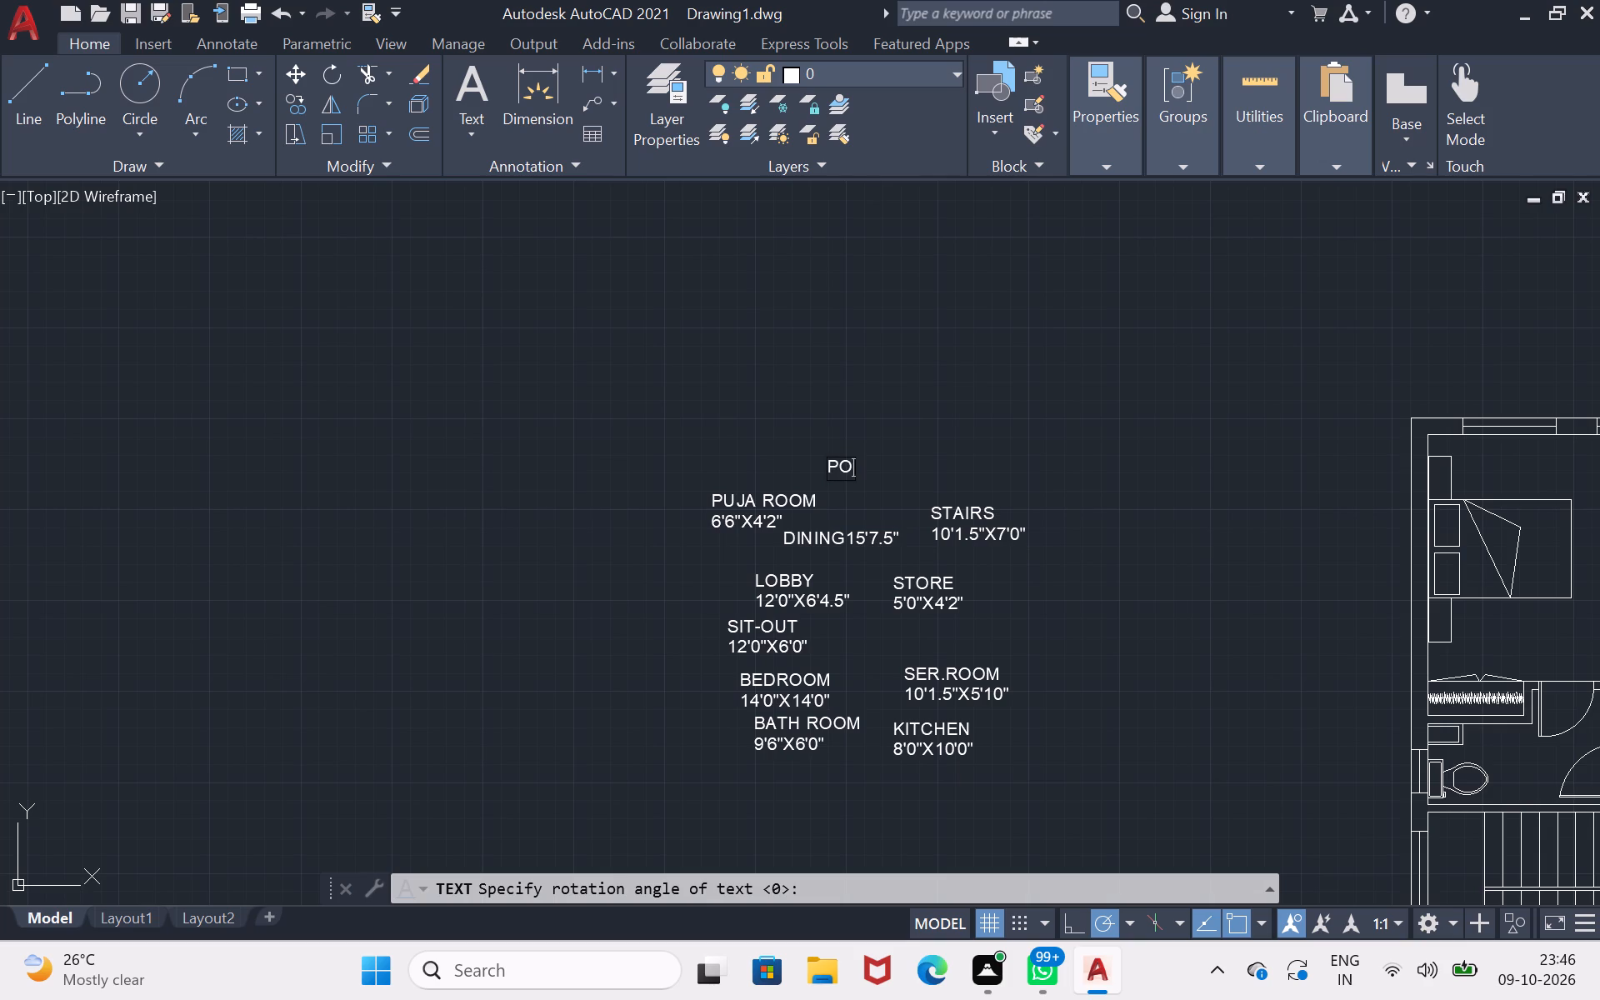
pyautogui.write('ECH')
pyautogui.press('Return')
pyautogui.press('1')
pyautogui.press('4')
pyautogui.press("'")
pyautogui.press('6')
pyautogui.hotkey('shift', '"')
pyautogui.press('x')
pyautogui.write('15')
pyautogui.write("'0")
pyautogui.hotkey('shift', '"')
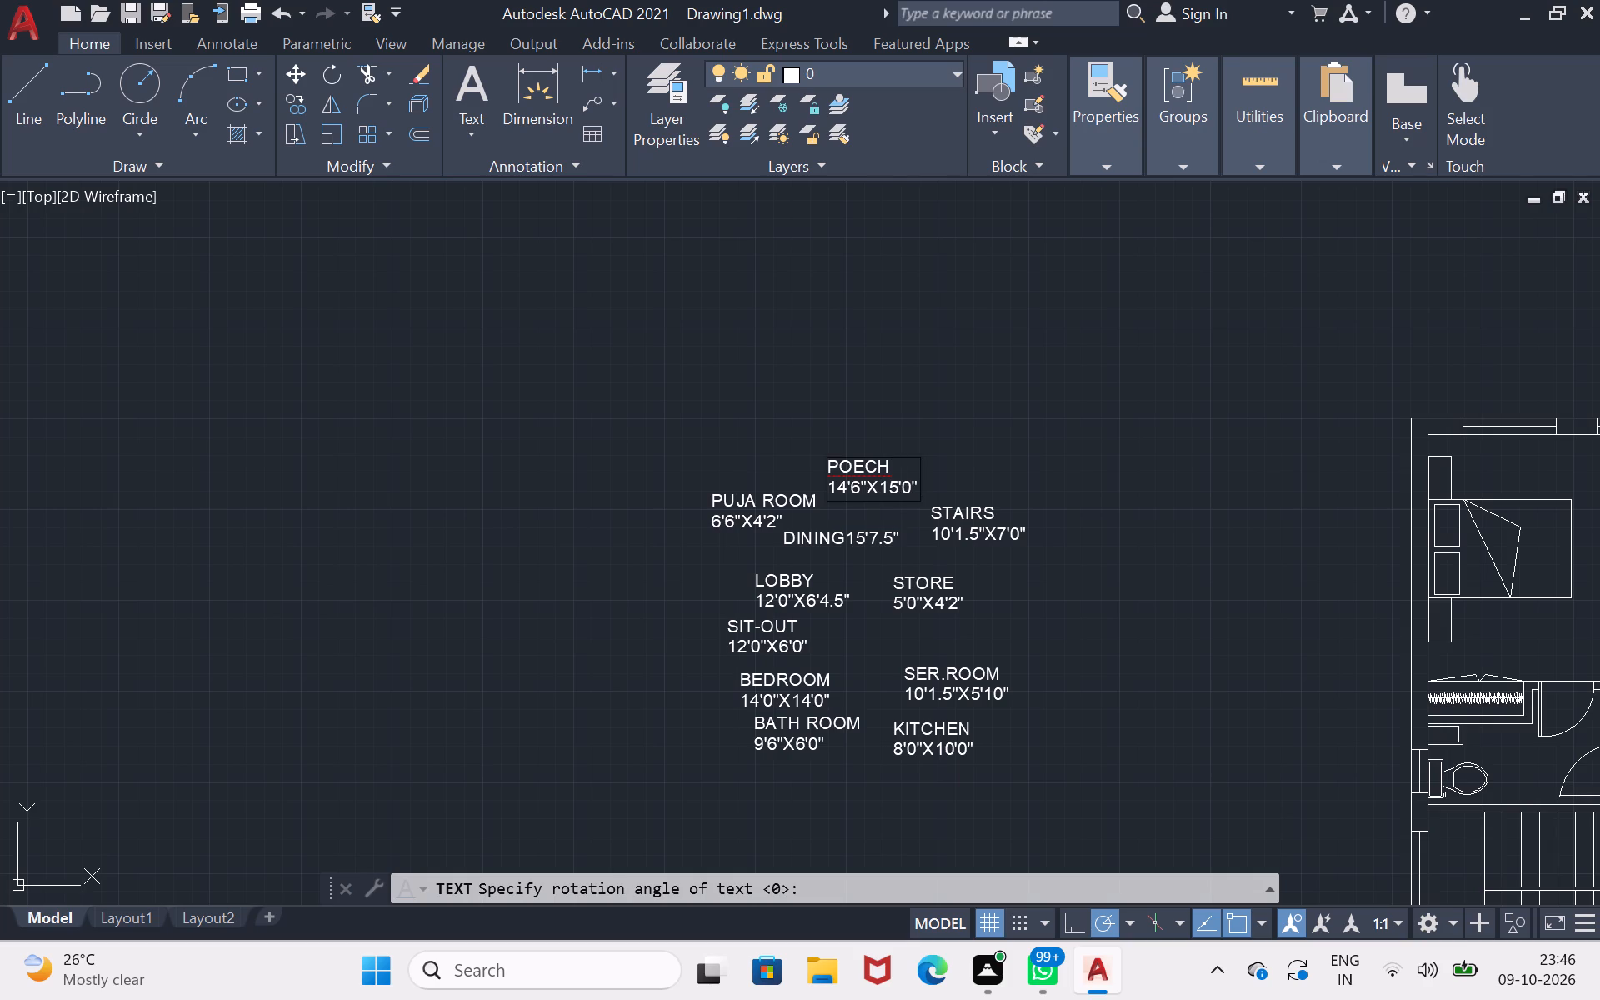
# Add a DRAWING ROOM label above and left of the puja room label, with 12'0"X16'8" on its second line.
pyautogui.click(633, 401)
pyautogui.press('d')
pyautogui.write('RAW')
pyautogui.write('ING ROOM')
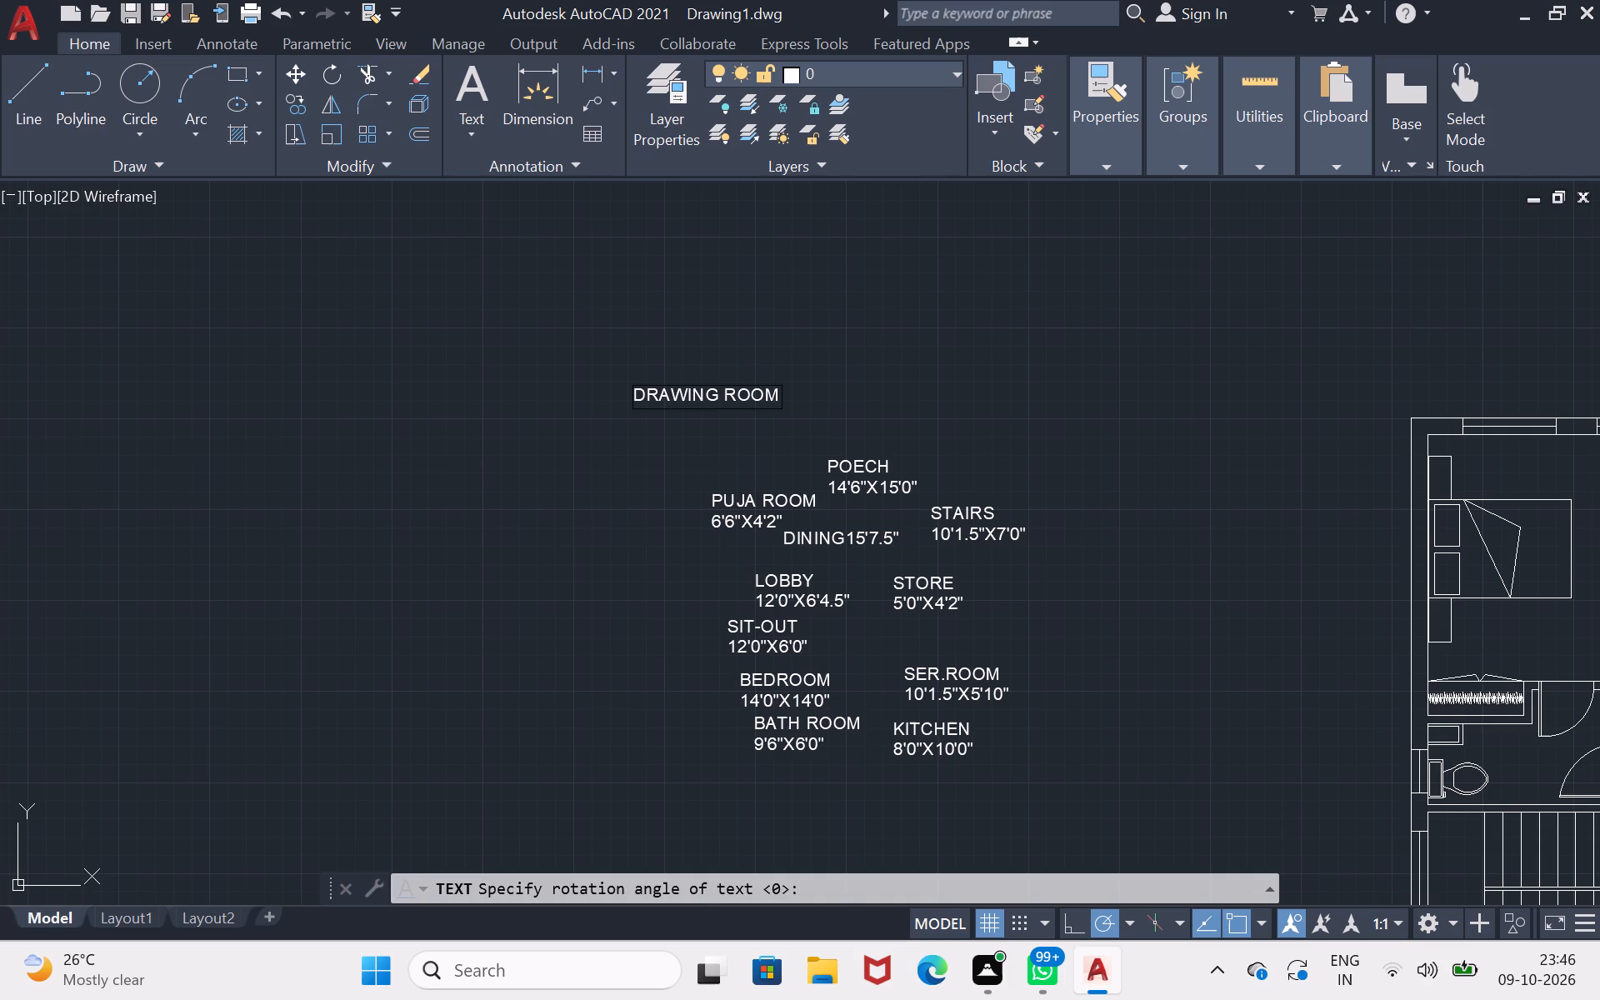
pyautogui.press('Return')
pyautogui.write('12')
pyautogui.write("'0")
pyautogui.hotkey('shift', '"')
pyautogui.press('x')
pyautogui.write('16')
pyautogui.press("'")
pyautogui.press('8')
pyautogui.hotkey('shift', '"')
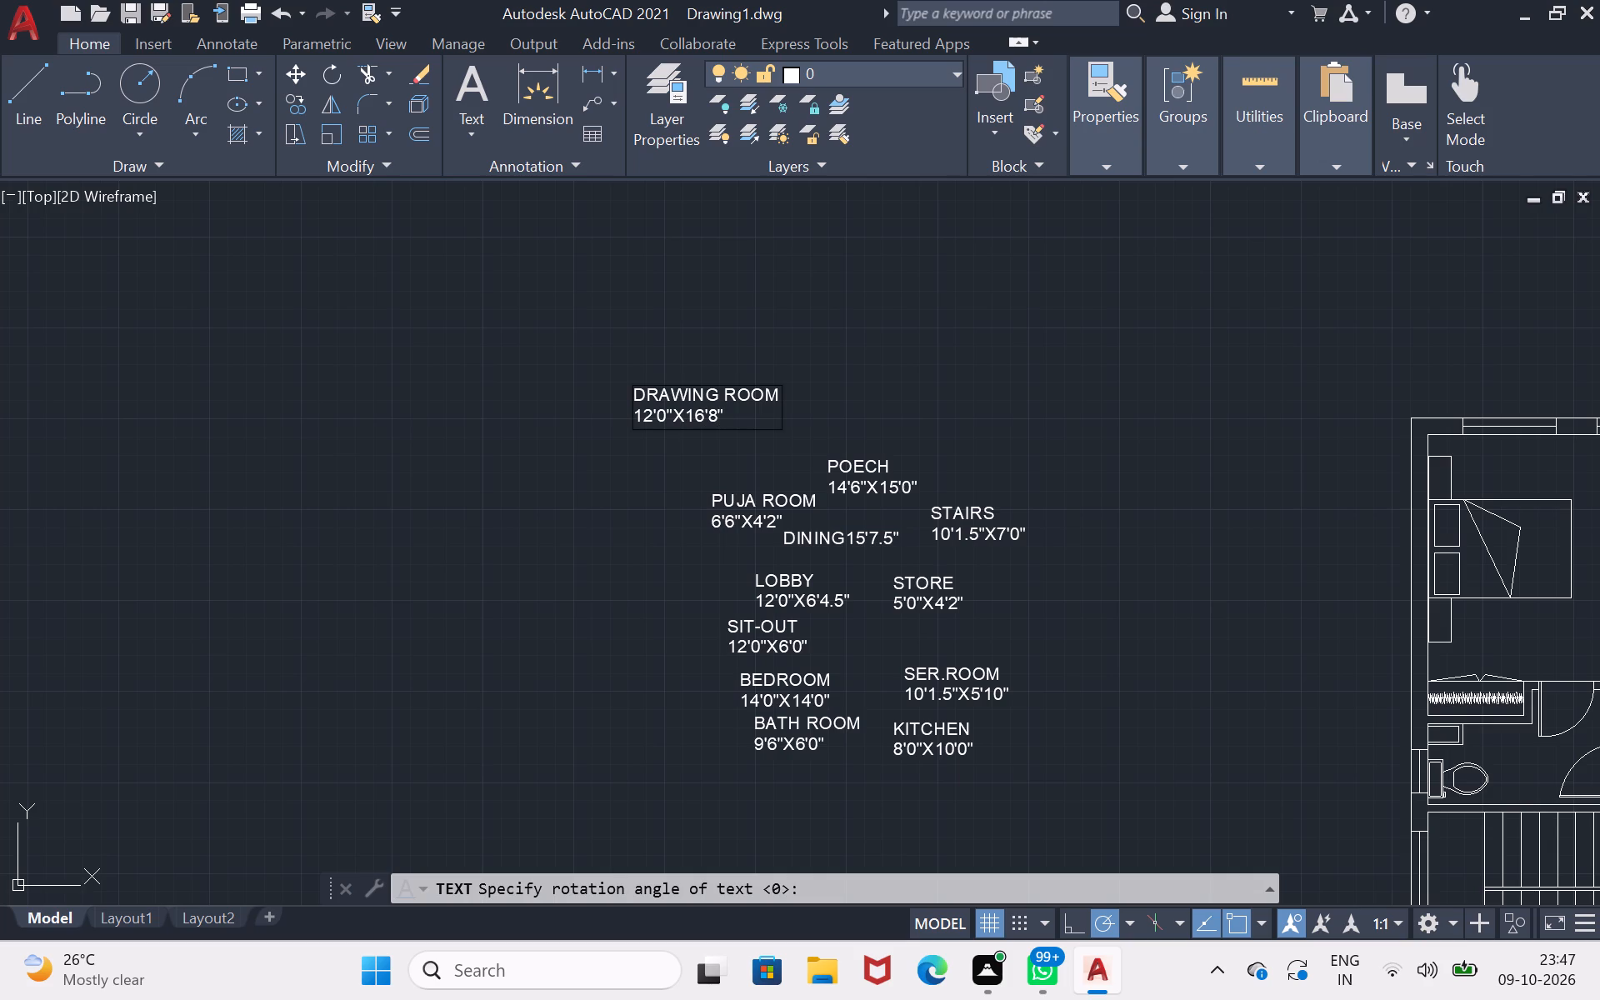
# Add a single-line UP label above the drawing room label and finish the Text command.
pyautogui.doubleClick(660, 340)
pyautogui.write('UP')
pyautogui.click(796, 305)
pyautogui.press('Return')
pyautogui.press('Return')
pyautogui.press('Return')
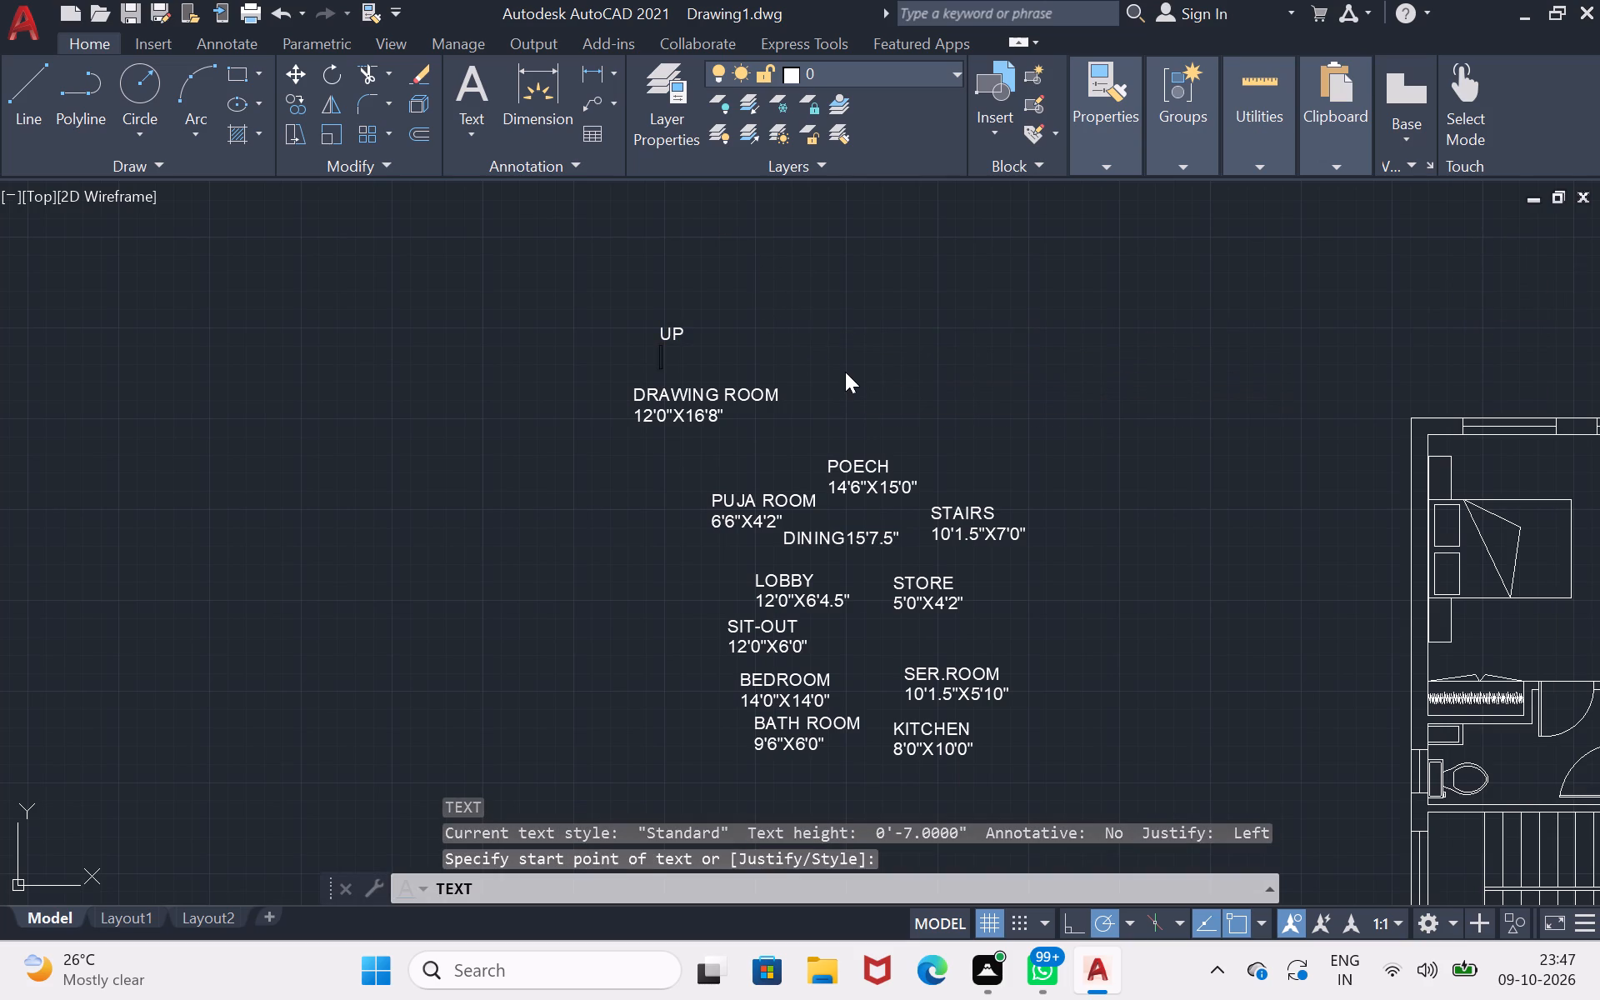
pyautogui.press('Escape')
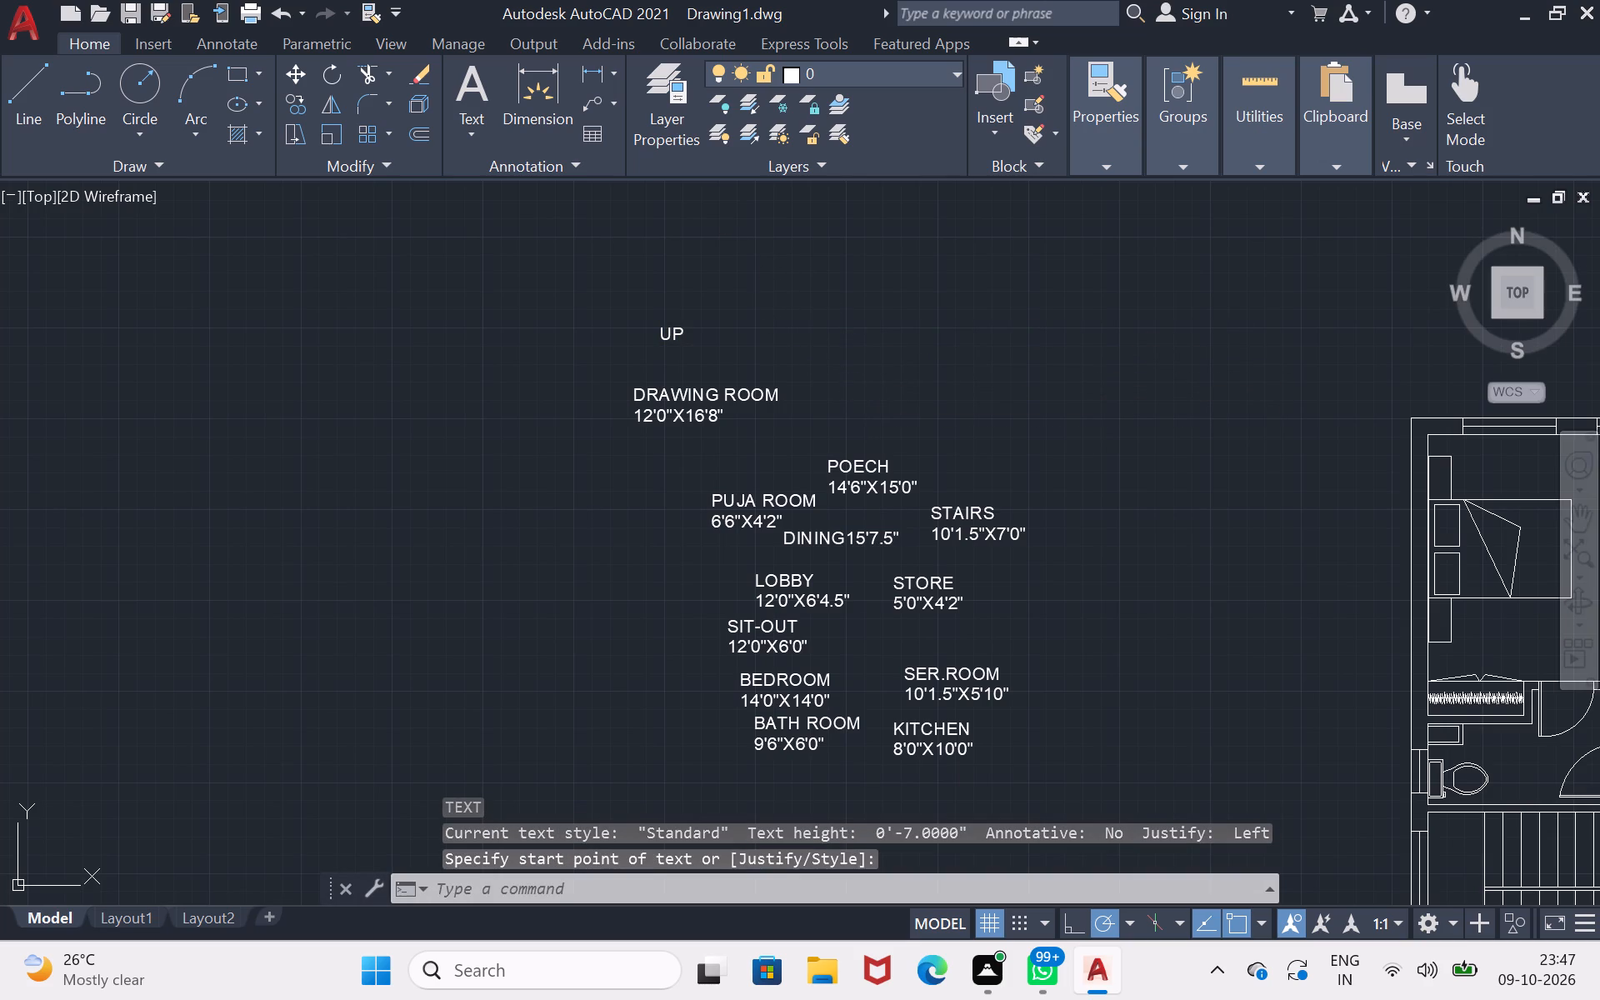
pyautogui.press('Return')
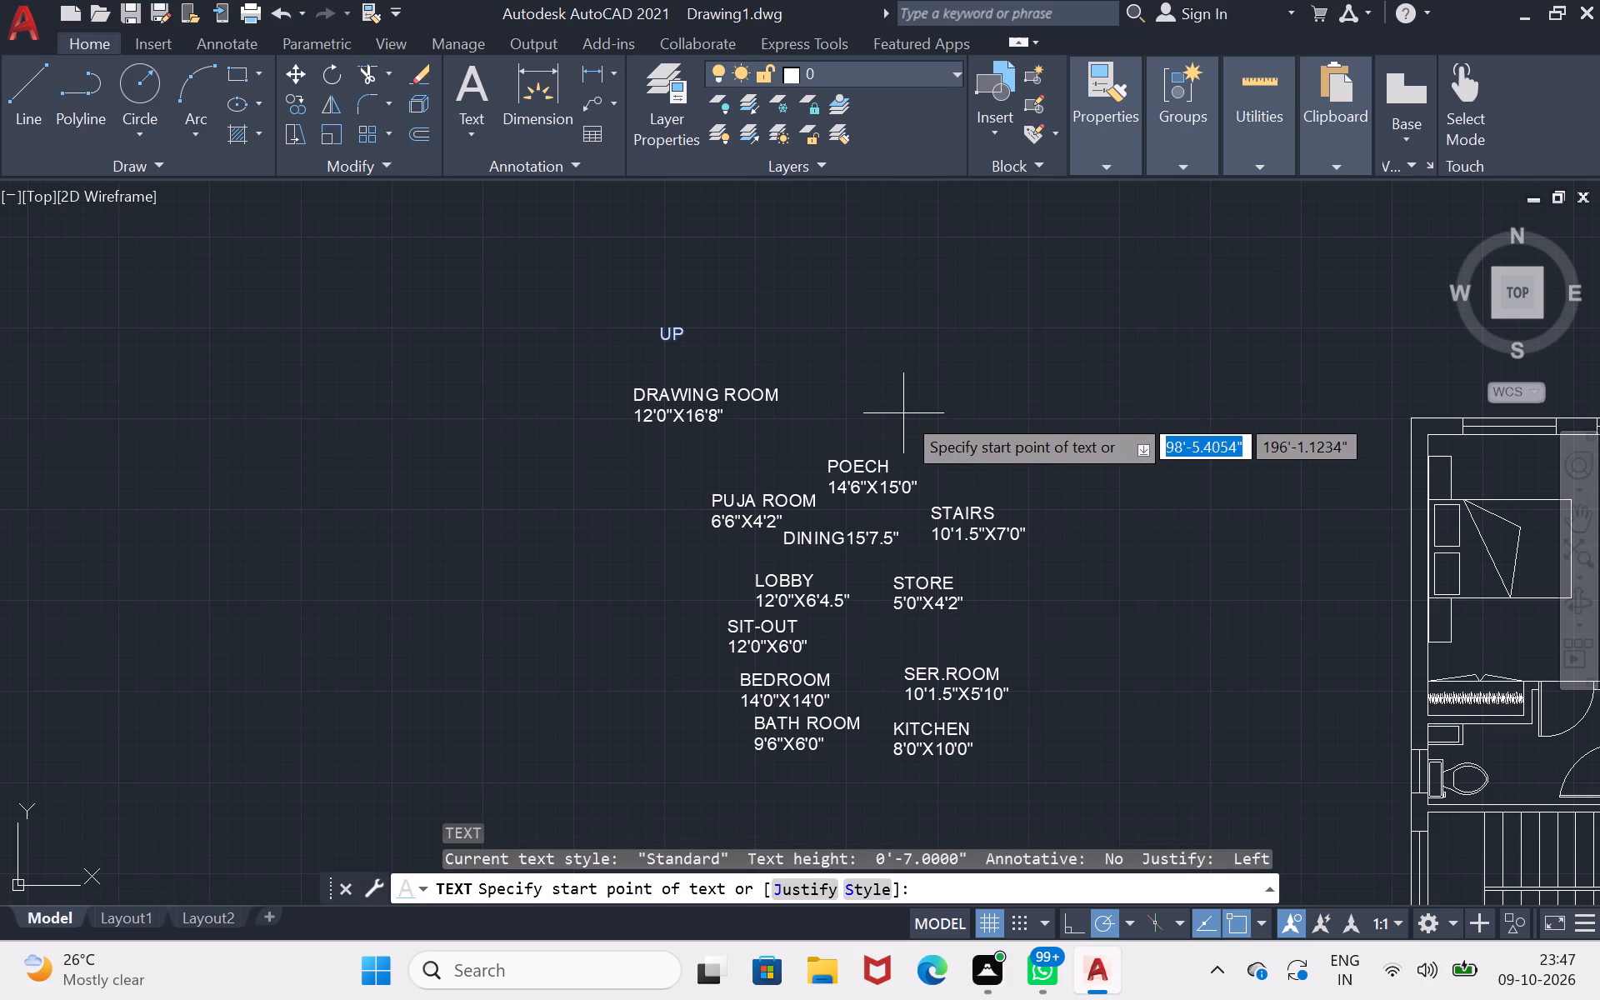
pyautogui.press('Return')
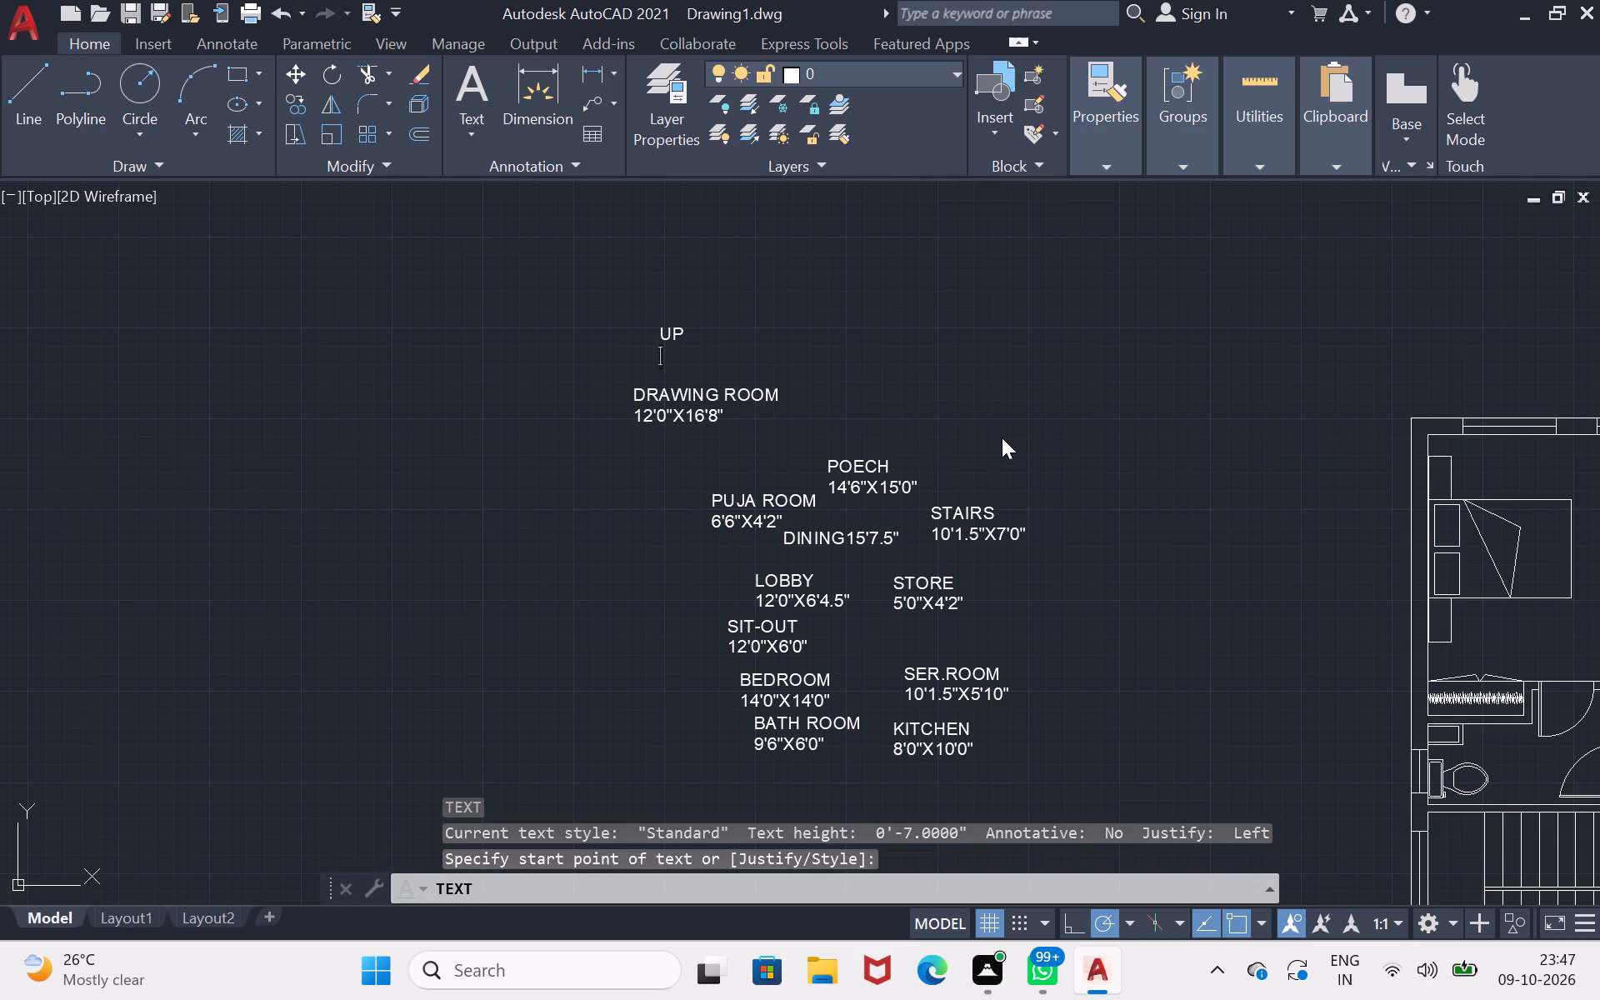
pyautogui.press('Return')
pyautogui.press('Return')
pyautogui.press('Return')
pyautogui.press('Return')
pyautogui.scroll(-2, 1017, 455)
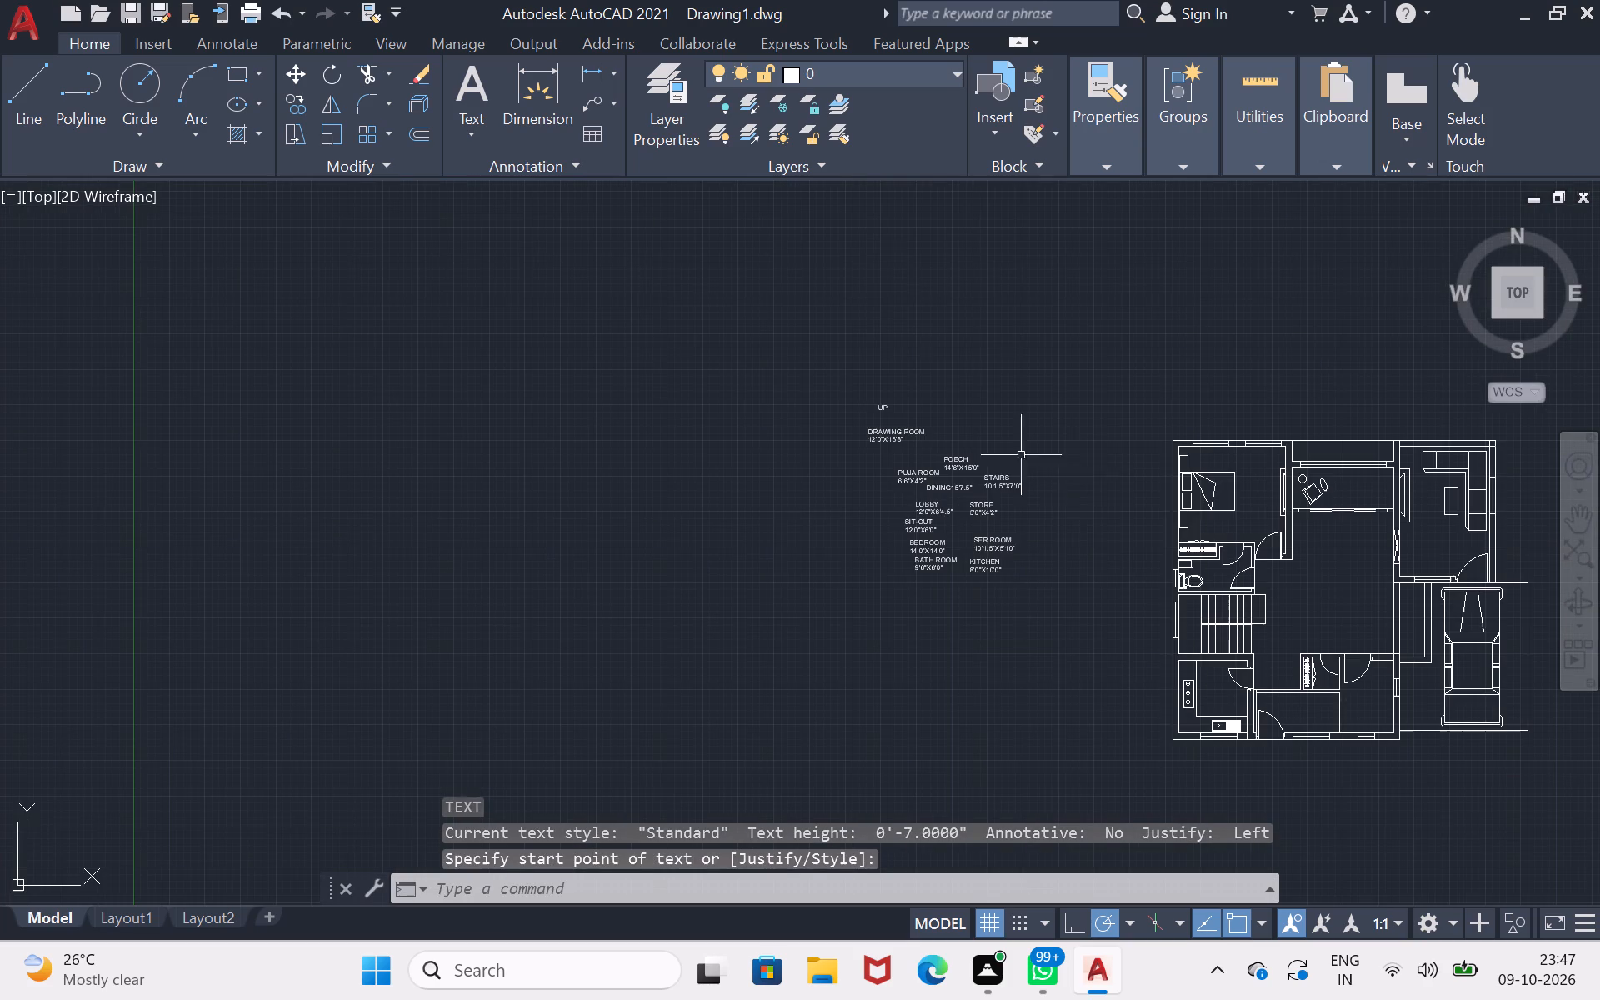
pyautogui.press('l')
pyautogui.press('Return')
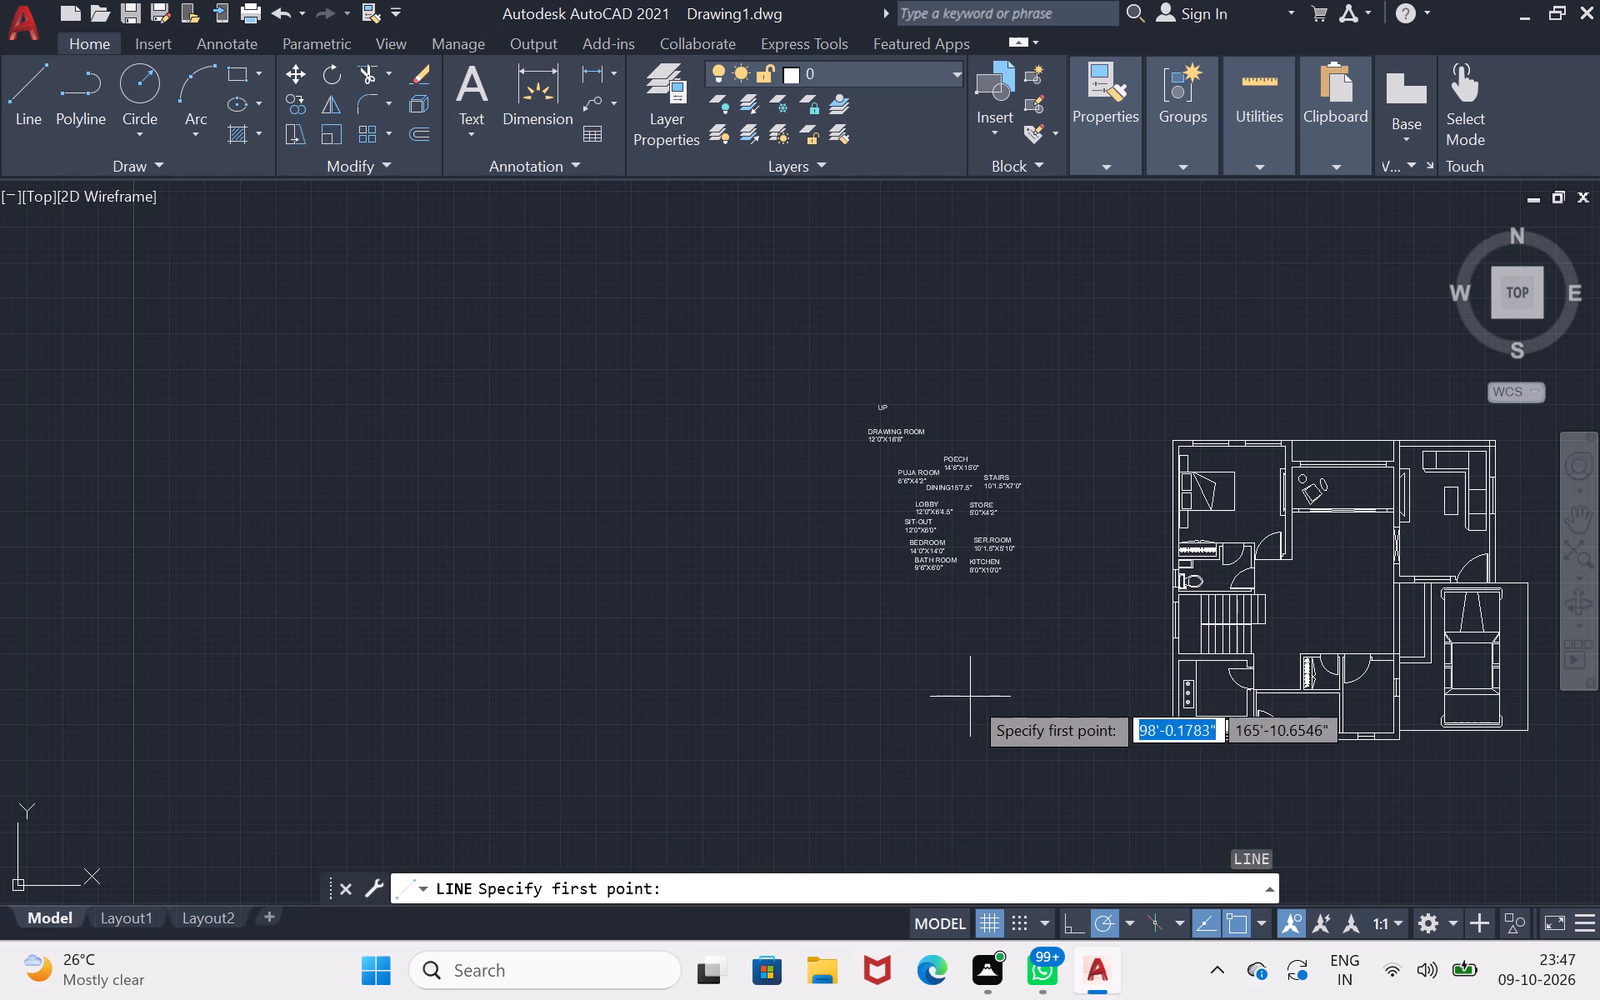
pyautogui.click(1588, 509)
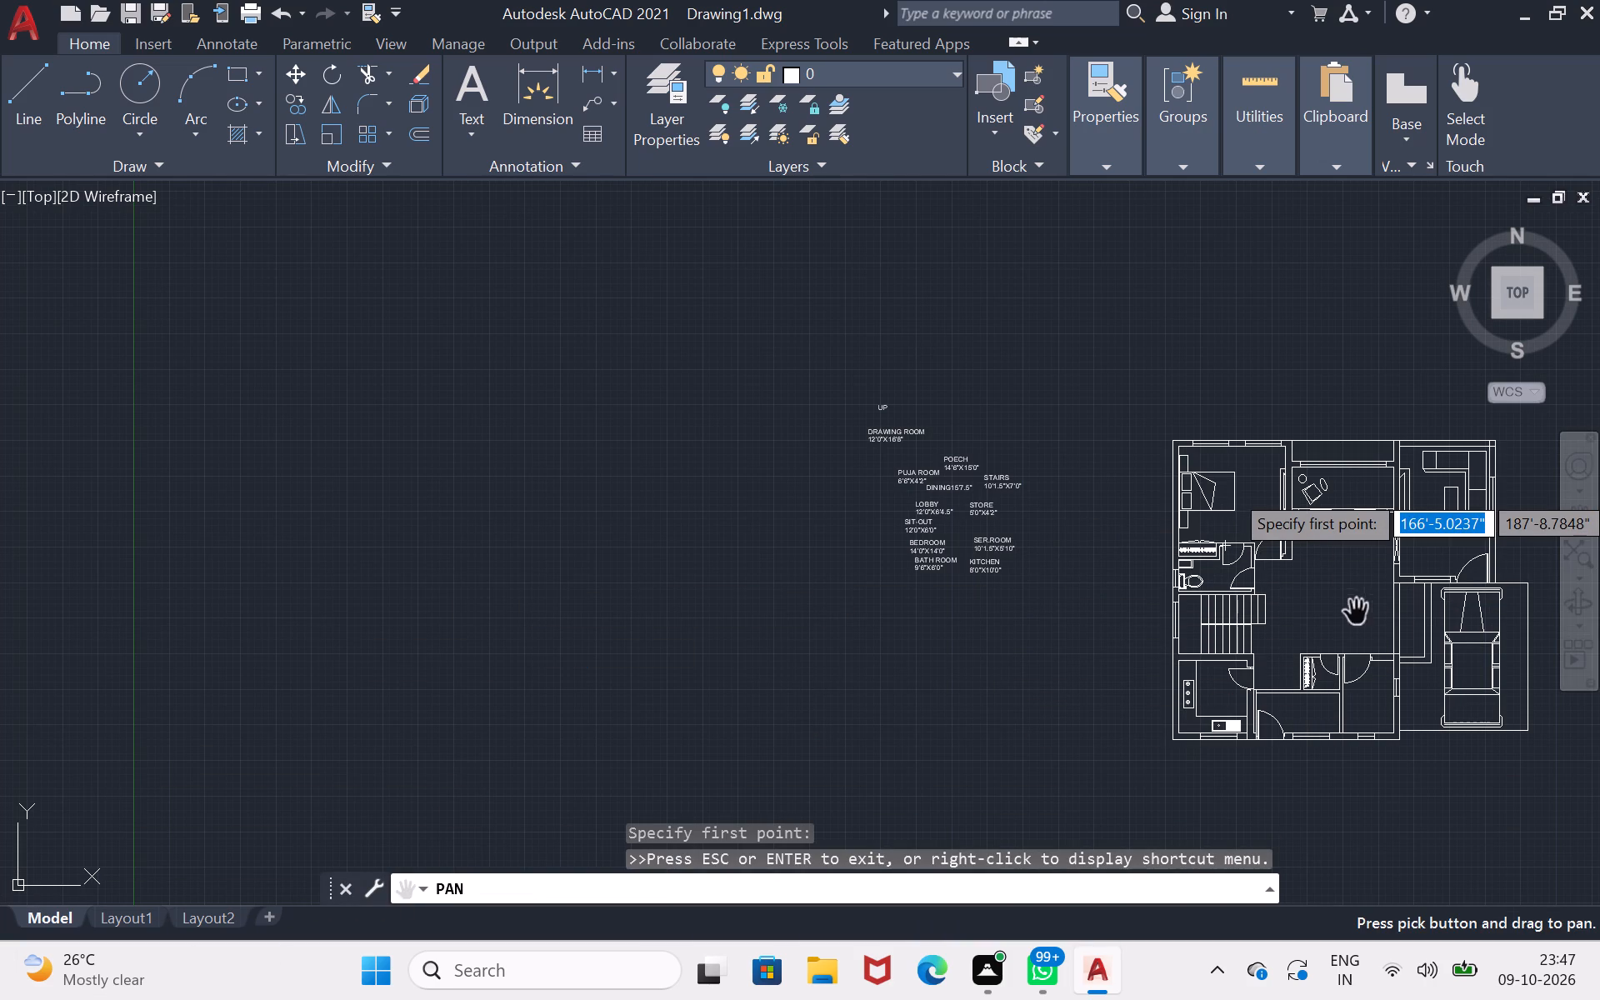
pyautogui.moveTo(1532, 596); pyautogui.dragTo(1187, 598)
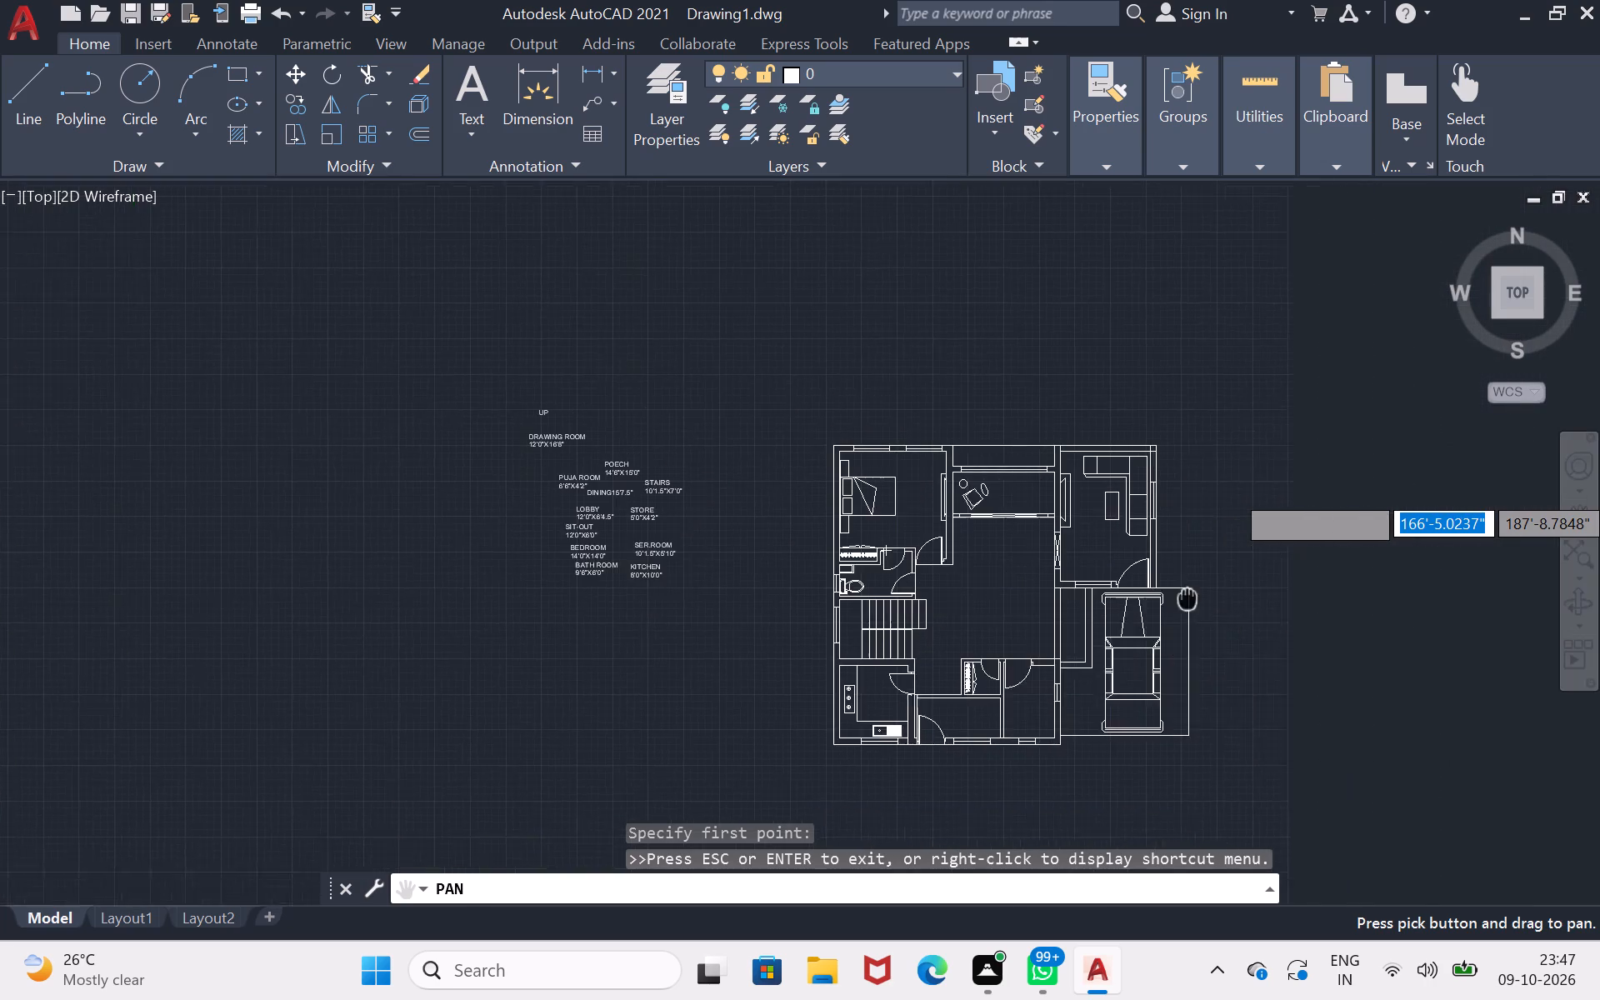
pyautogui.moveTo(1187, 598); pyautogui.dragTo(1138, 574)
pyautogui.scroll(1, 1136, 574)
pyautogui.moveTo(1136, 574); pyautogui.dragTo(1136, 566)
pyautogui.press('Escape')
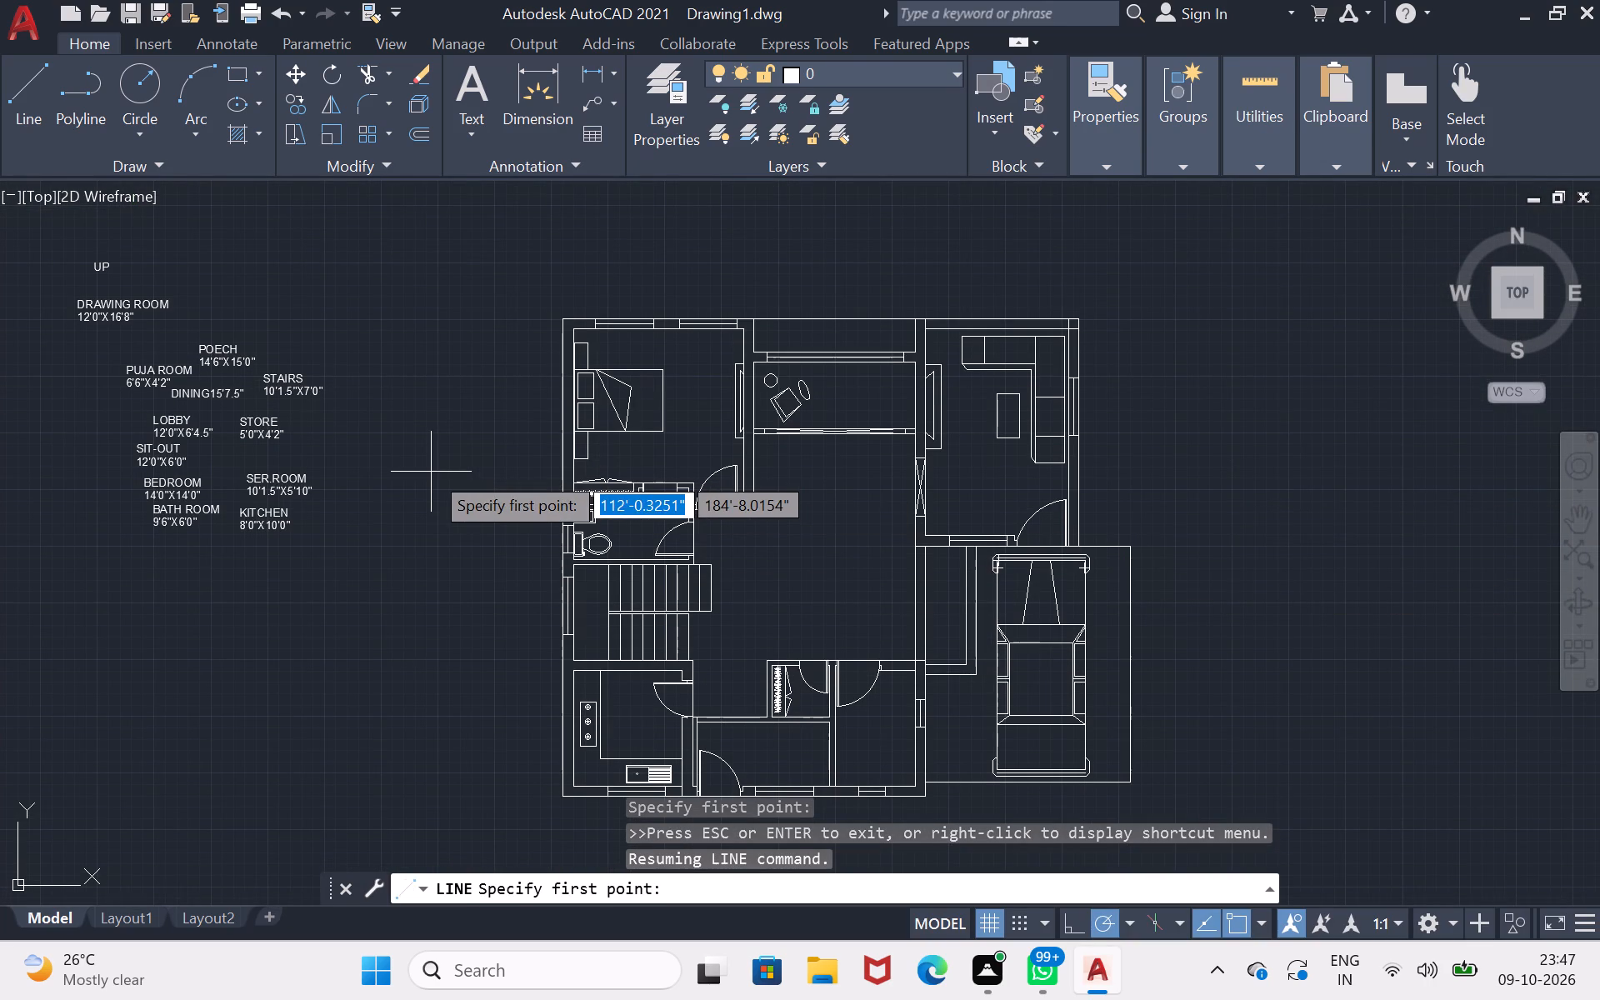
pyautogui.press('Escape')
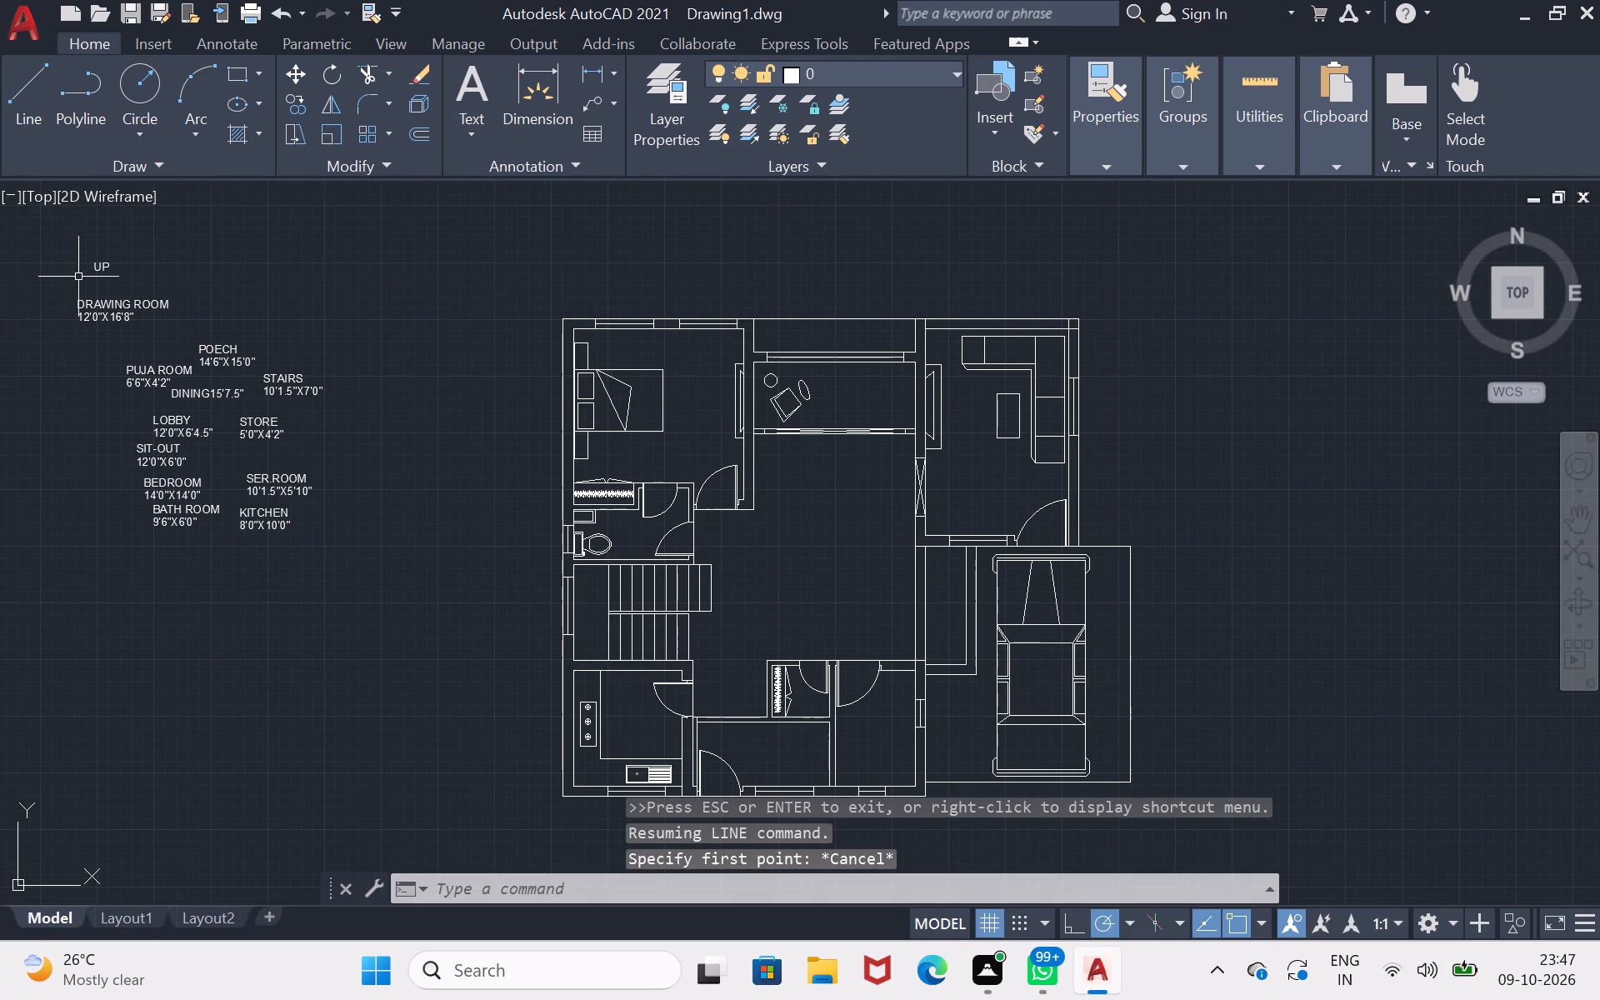
# Move both lines of the DRAWING ROOM label into the lower part of the drawing room, beside its left wall.
pyautogui.click(96, 304)
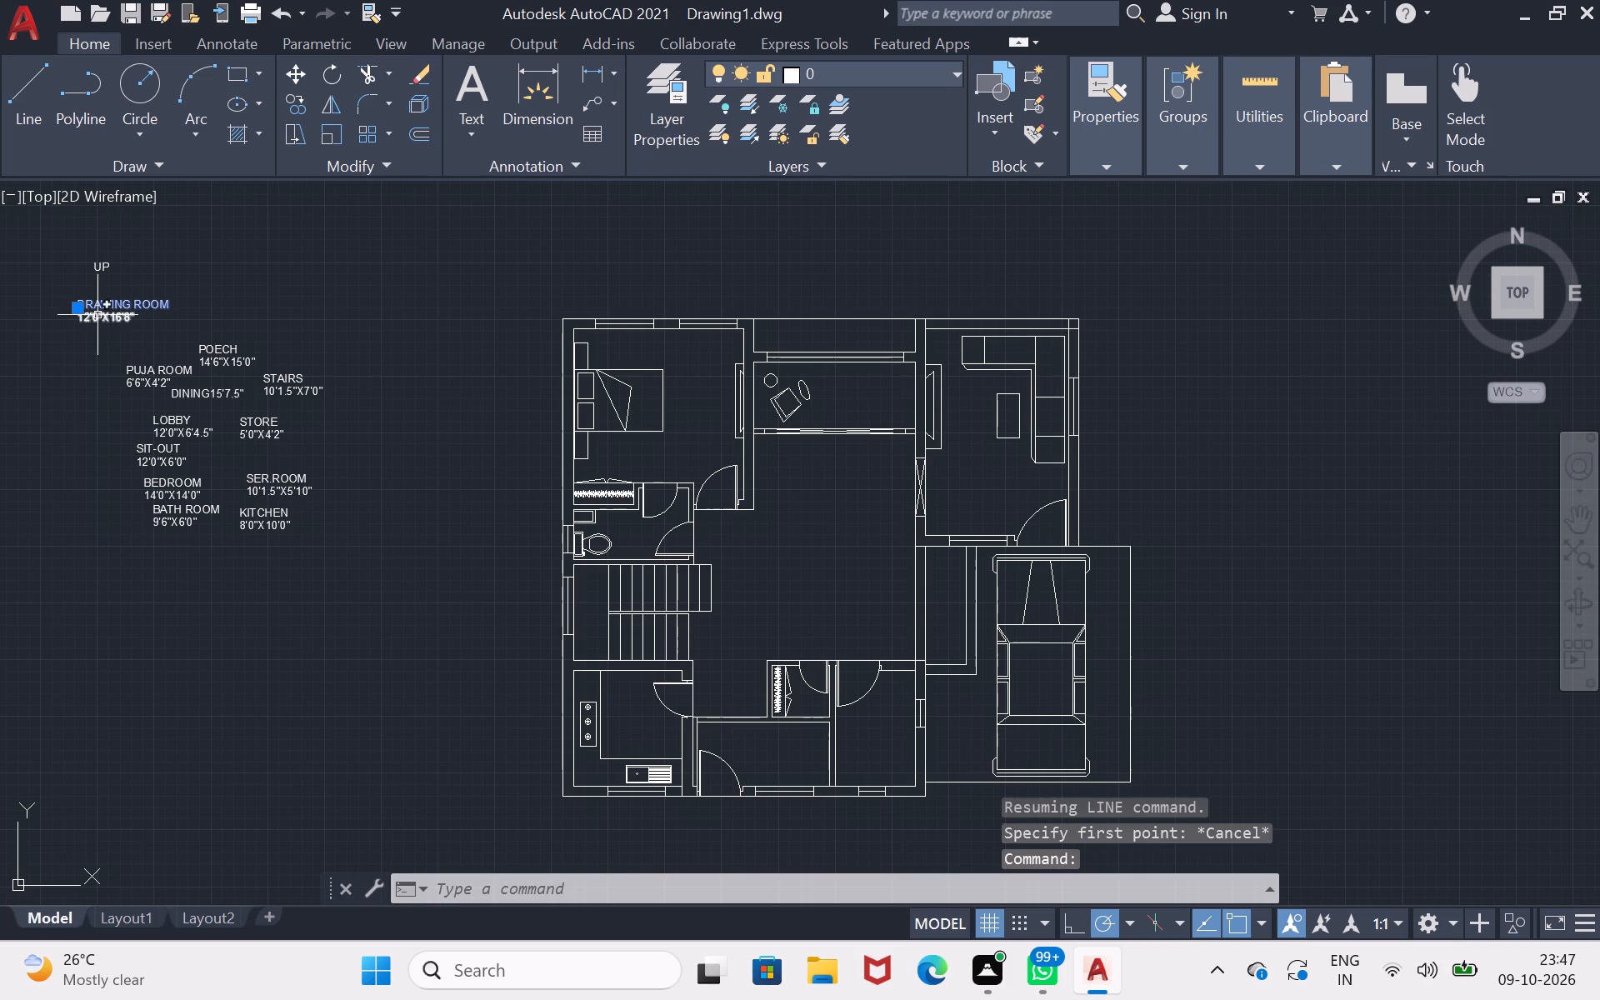
pyautogui.click(98, 318)
pyautogui.press('m')
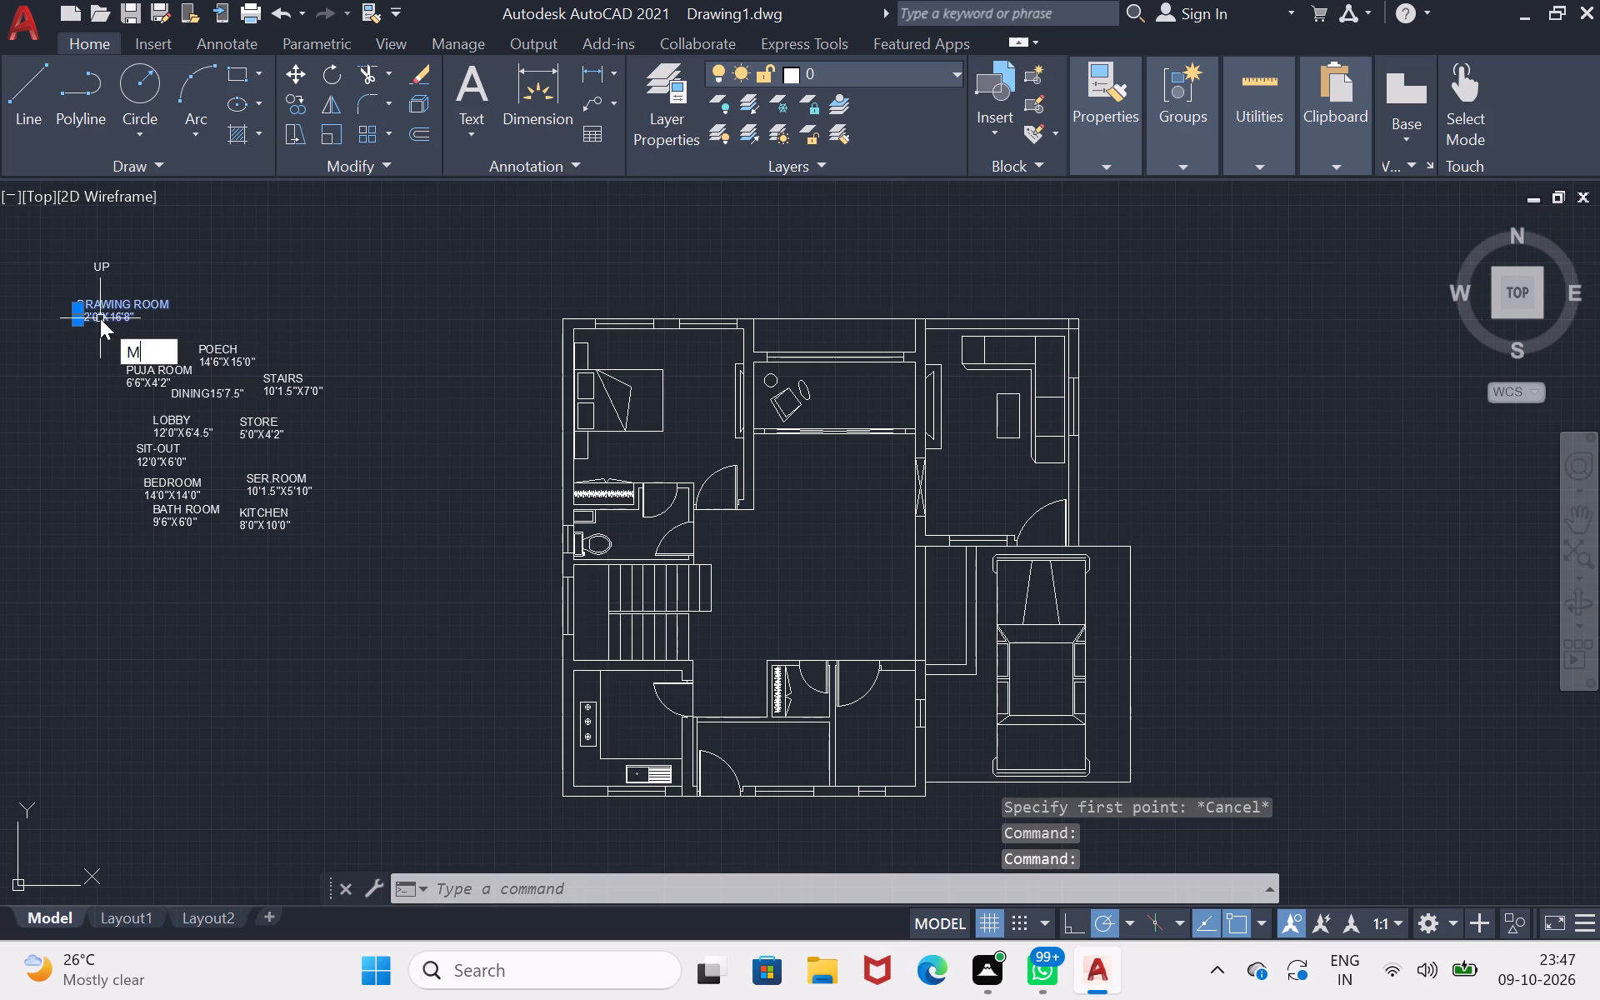
pyautogui.press('Return')
pyautogui.click(100, 318)
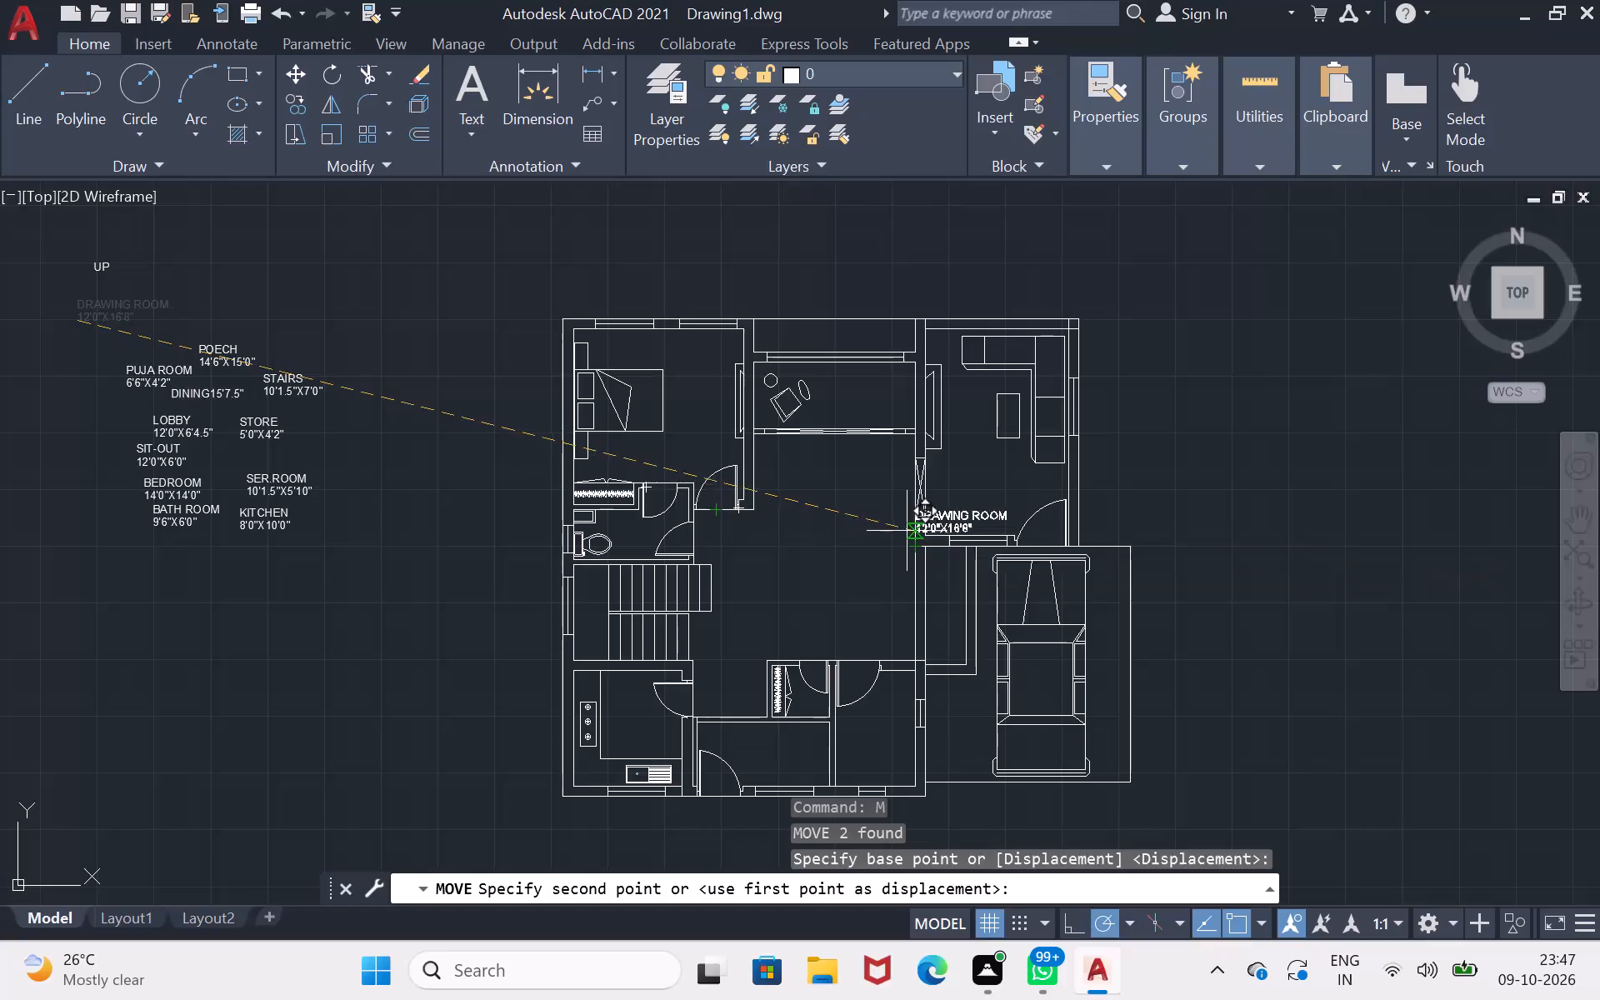
pyautogui.click(935, 503)
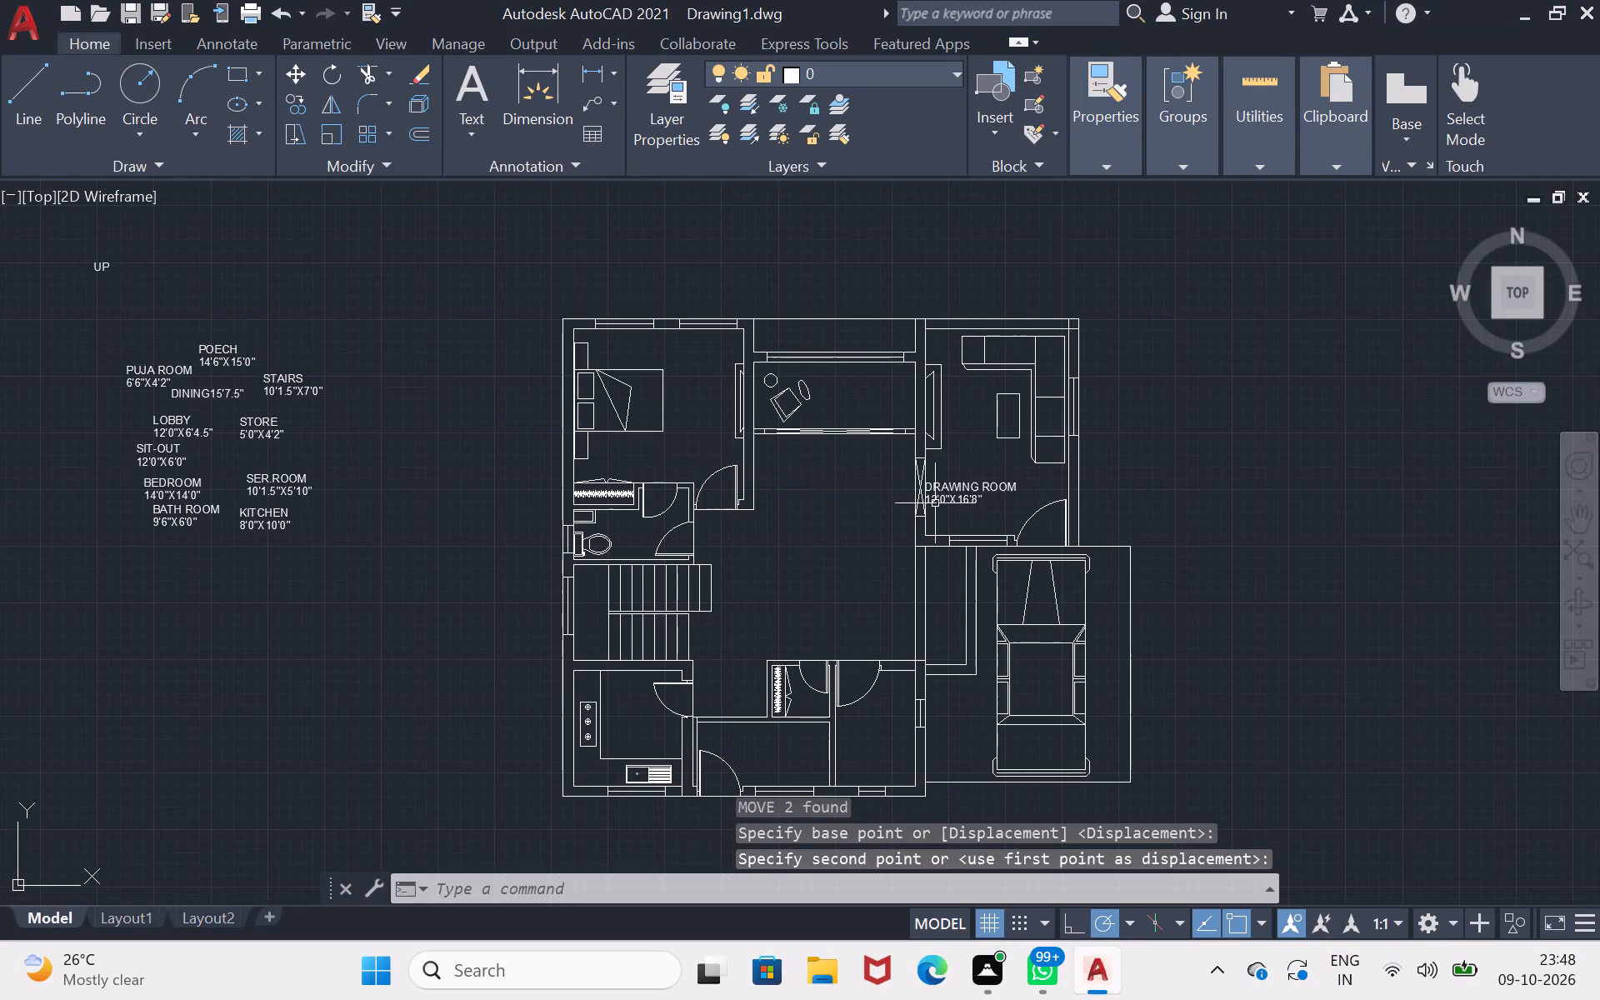
# Shift both lines of the DRAWING ROOM label about 1'-4" to the right, clear of the room's left wall.
pyautogui.click(935, 504)
pyautogui.click(932, 489)
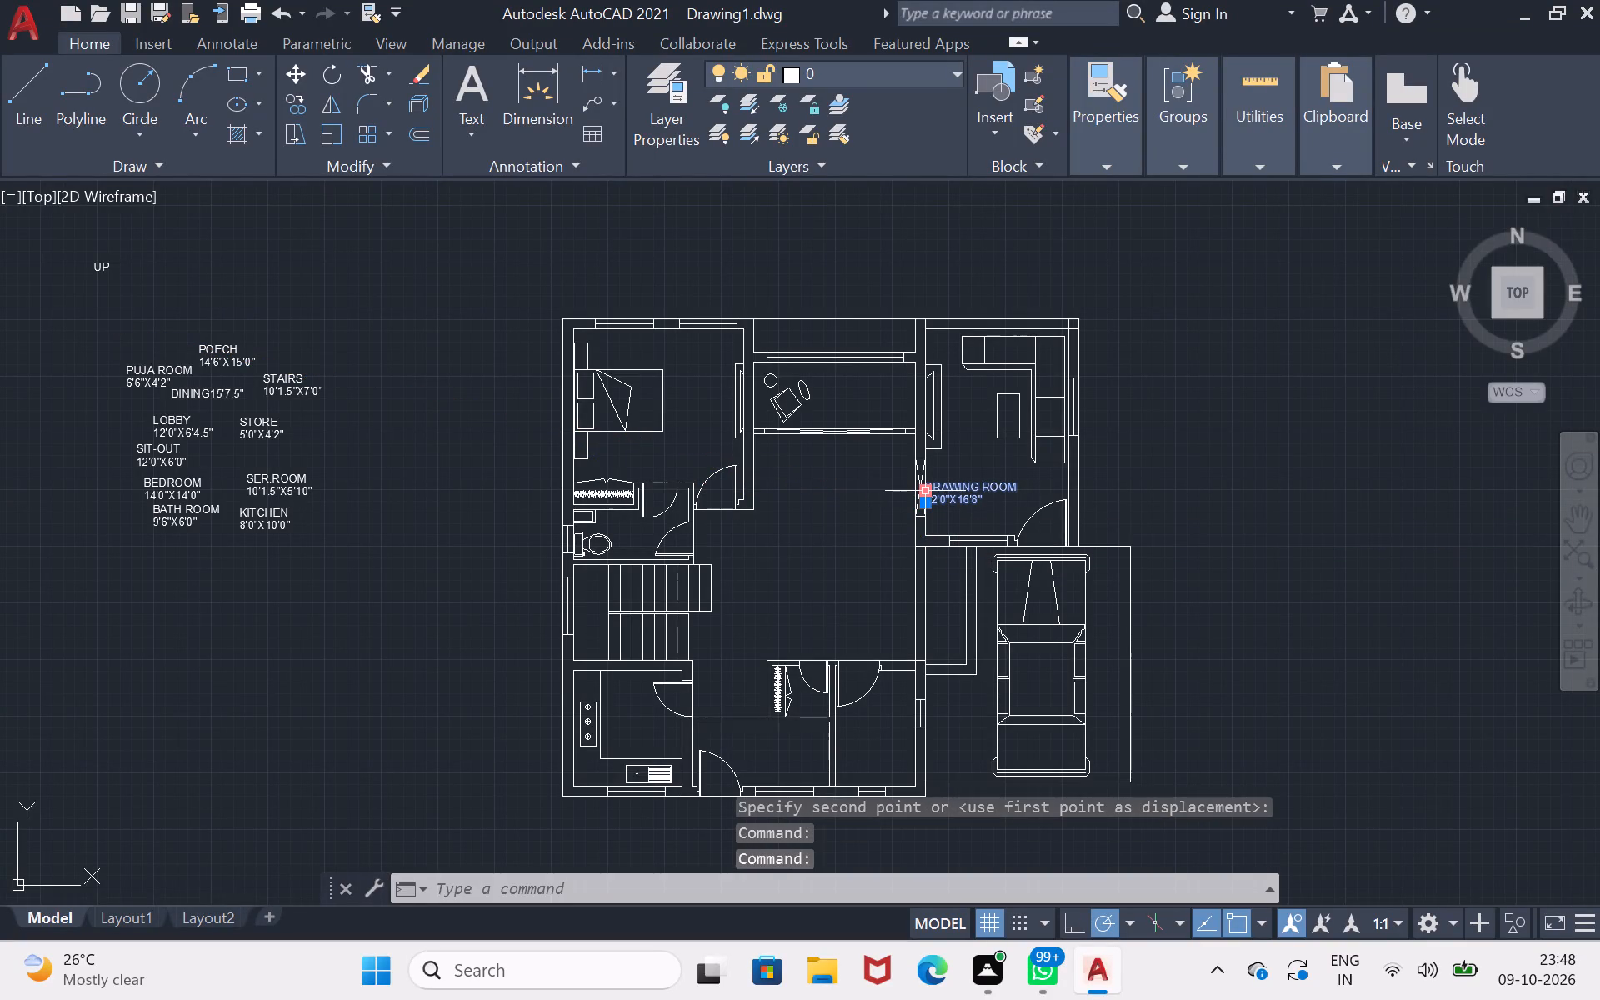
pyautogui.press('m')
pyautogui.press('Return')
pyautogui.click(932, 489)
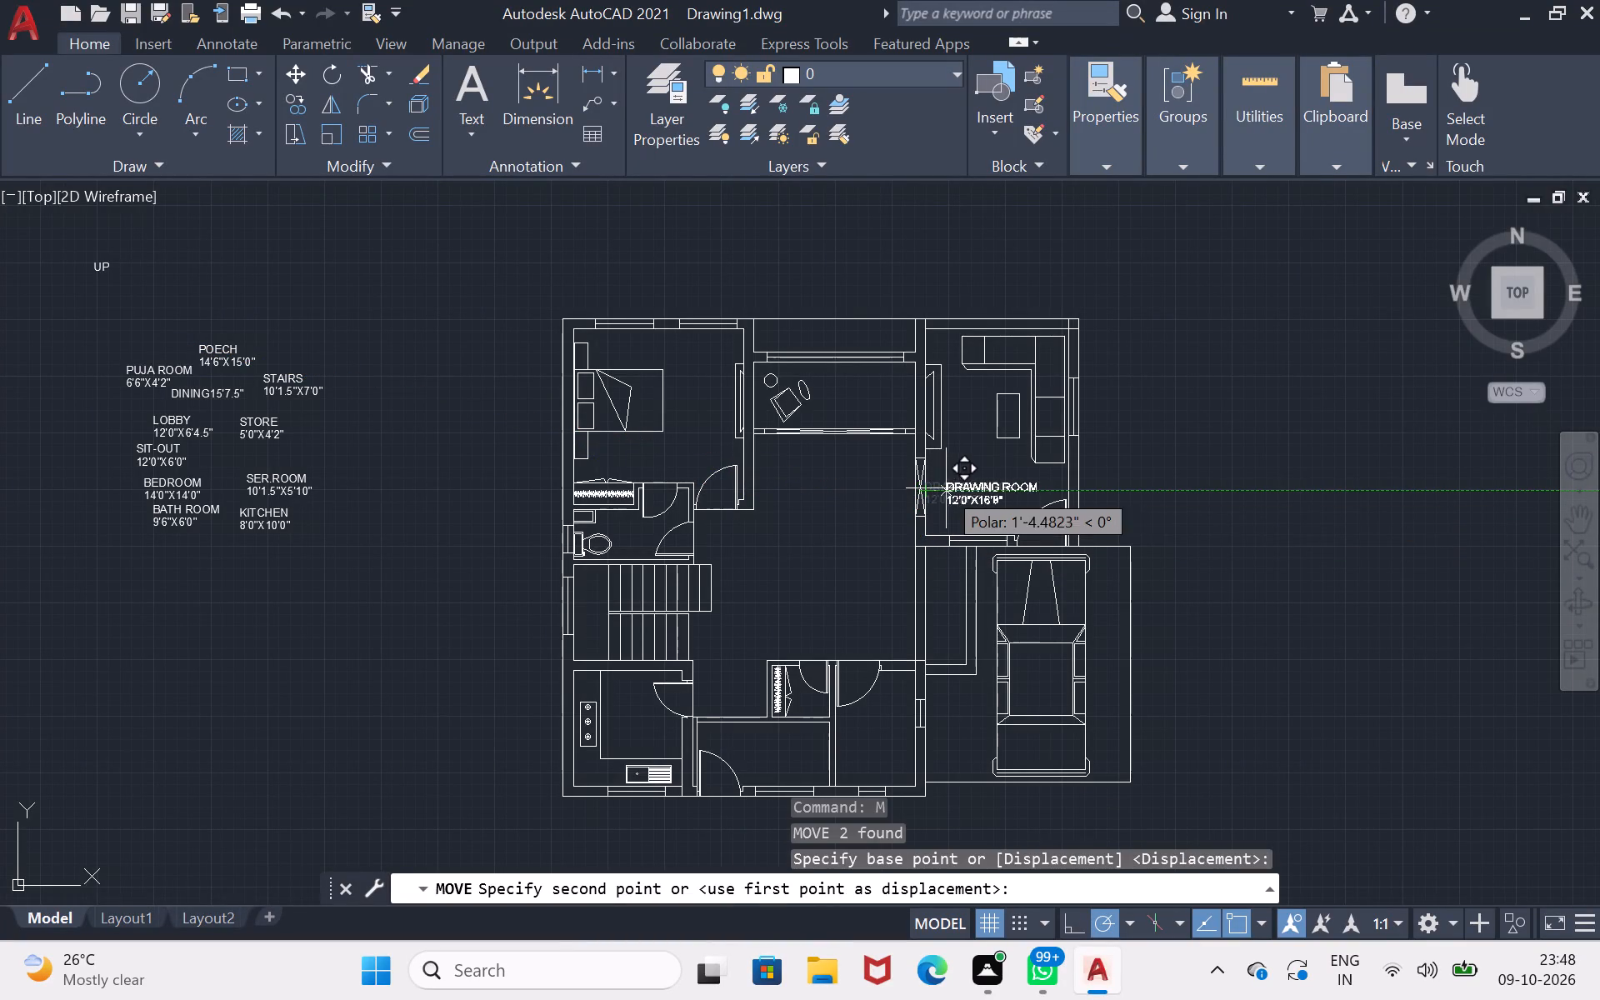
pyautogui.click(947, 484)
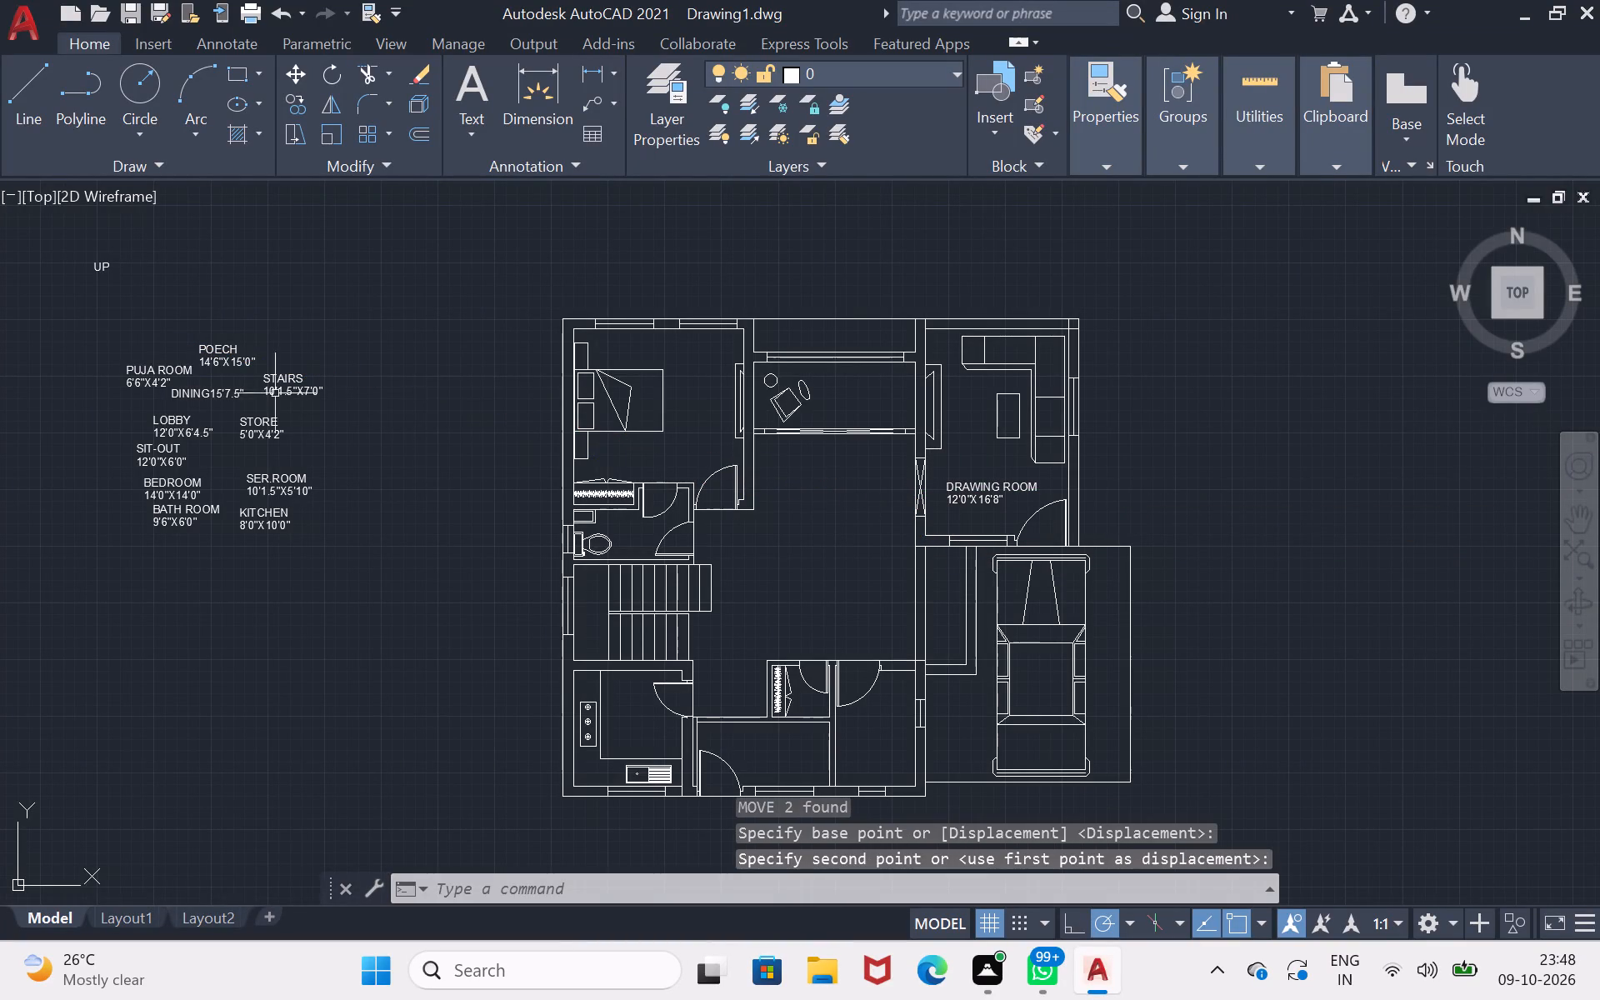
# Move both lines of the POECH label into the porch, over the lower end of the car.
pyautogui.click(226, 349)
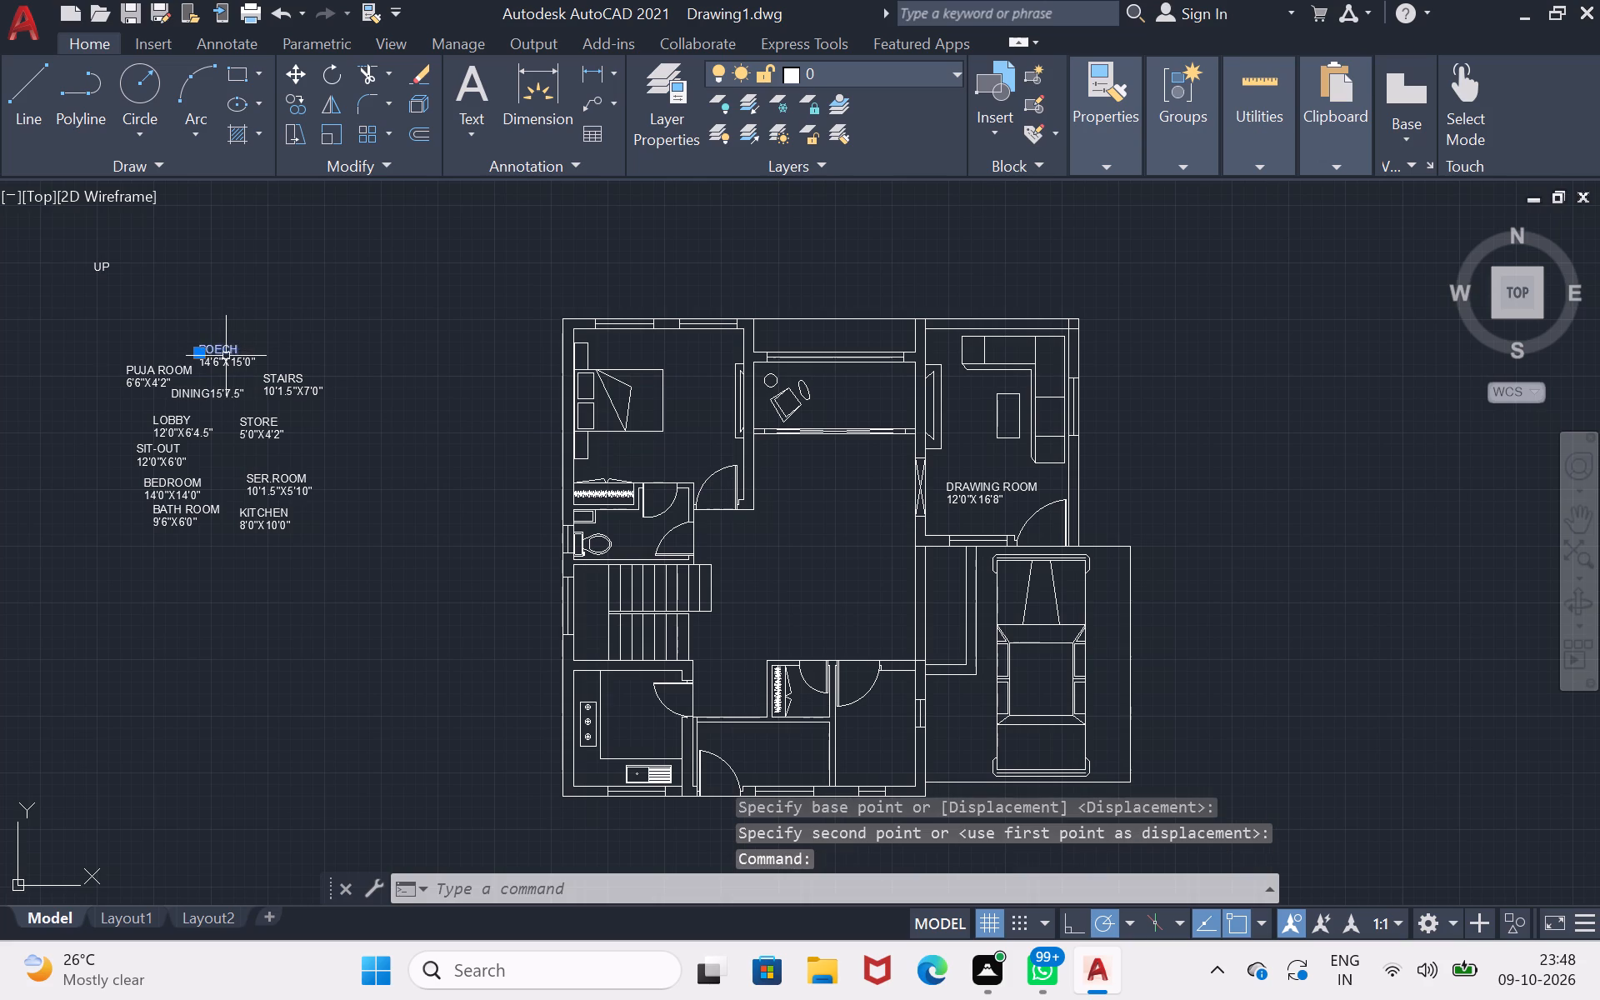
pyautogui.click(226, 365)
pyautogui.click(226, 365)
pyautogui.press('m')
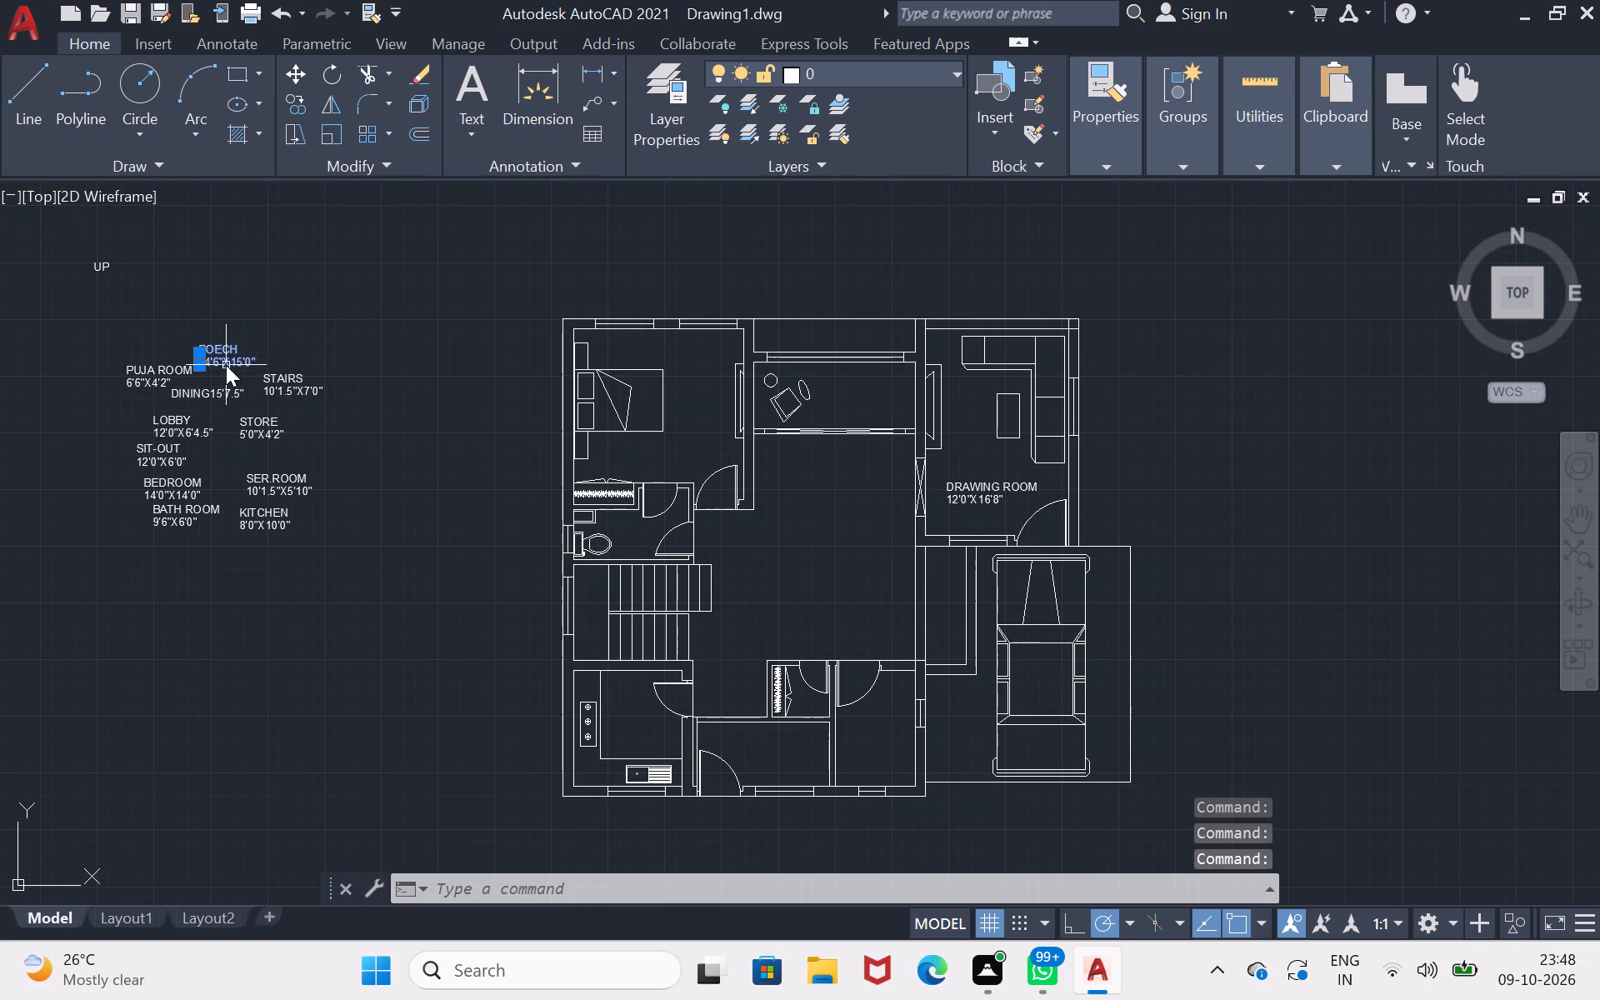
pyautogui.press('Return')
pyautogui.click(226, 365)
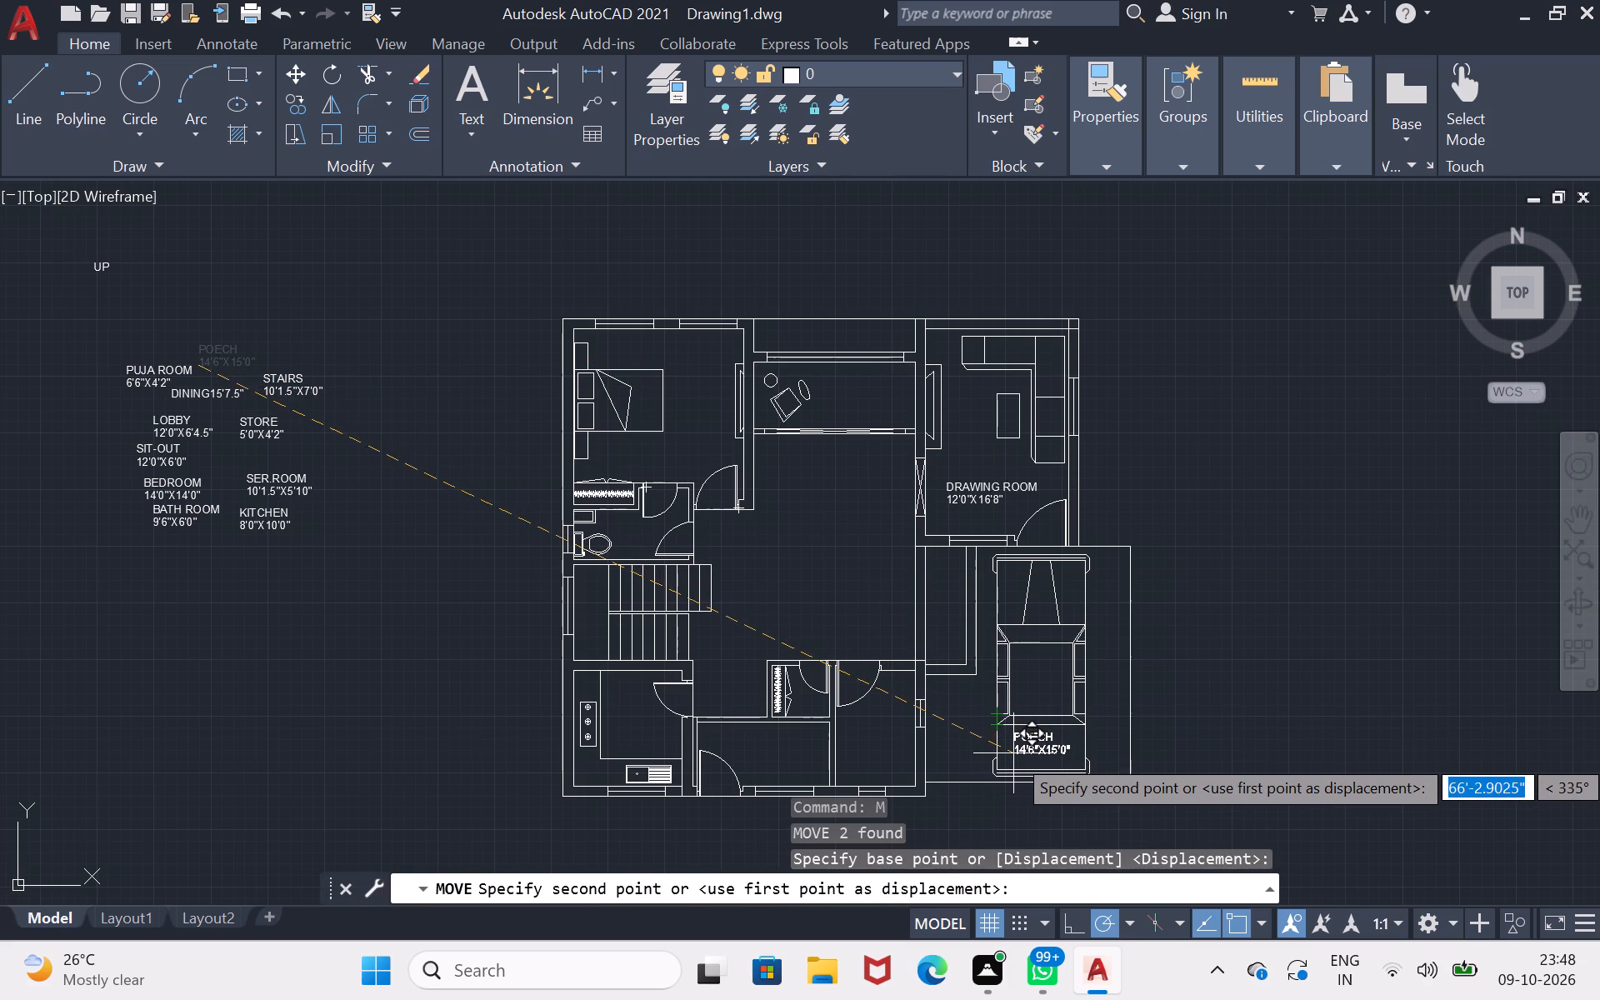
pyautogui.click(1013, 754)
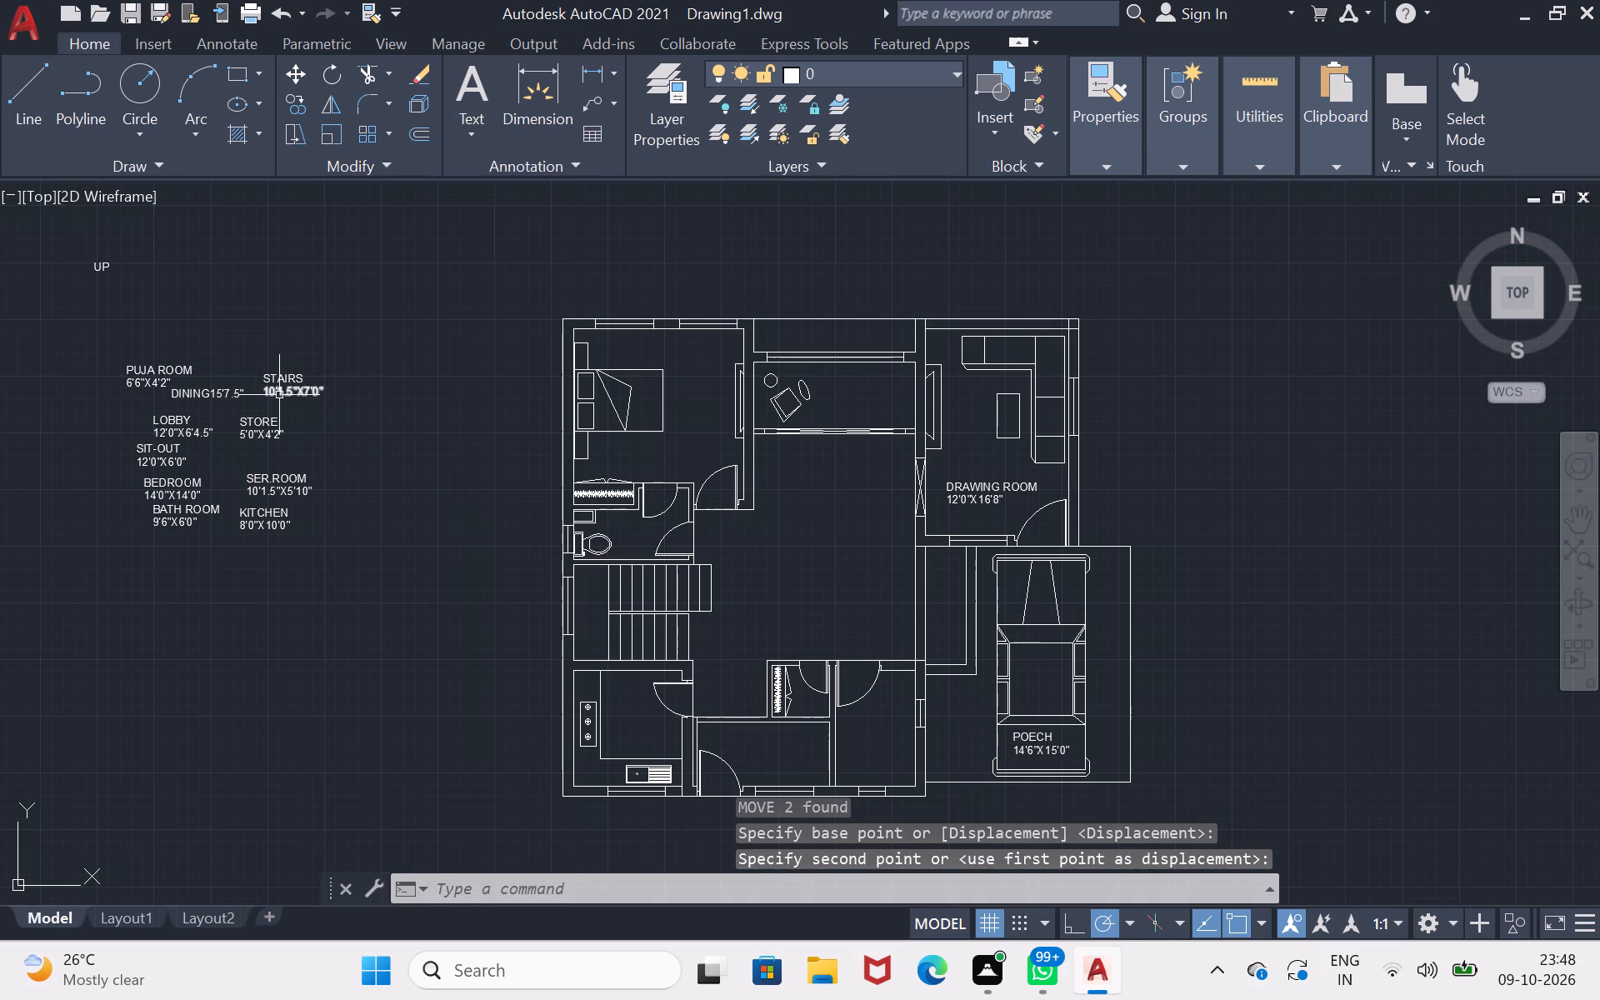
# Move both lines of the STAIRS label onto the lower flight of the staircase.
pyautogui.click(279, 395)
pyautogui.click(279, 383)
pyautogui.click(279, 379)
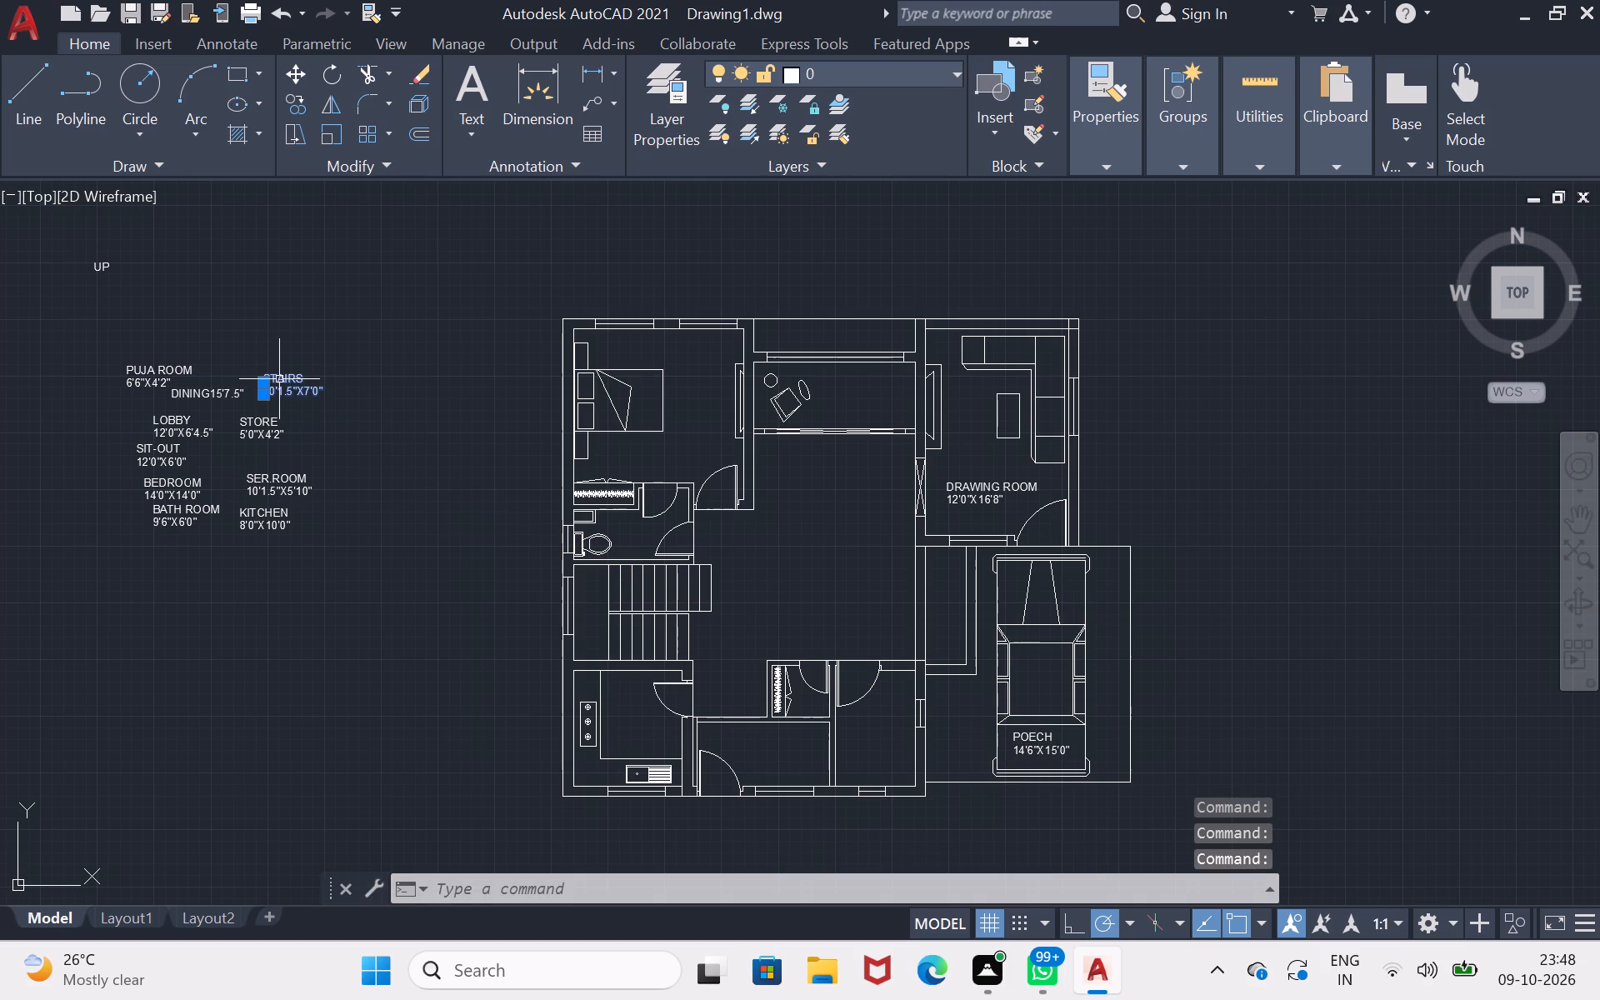
pyautogui.press('m')
pyautogui.press('Return')
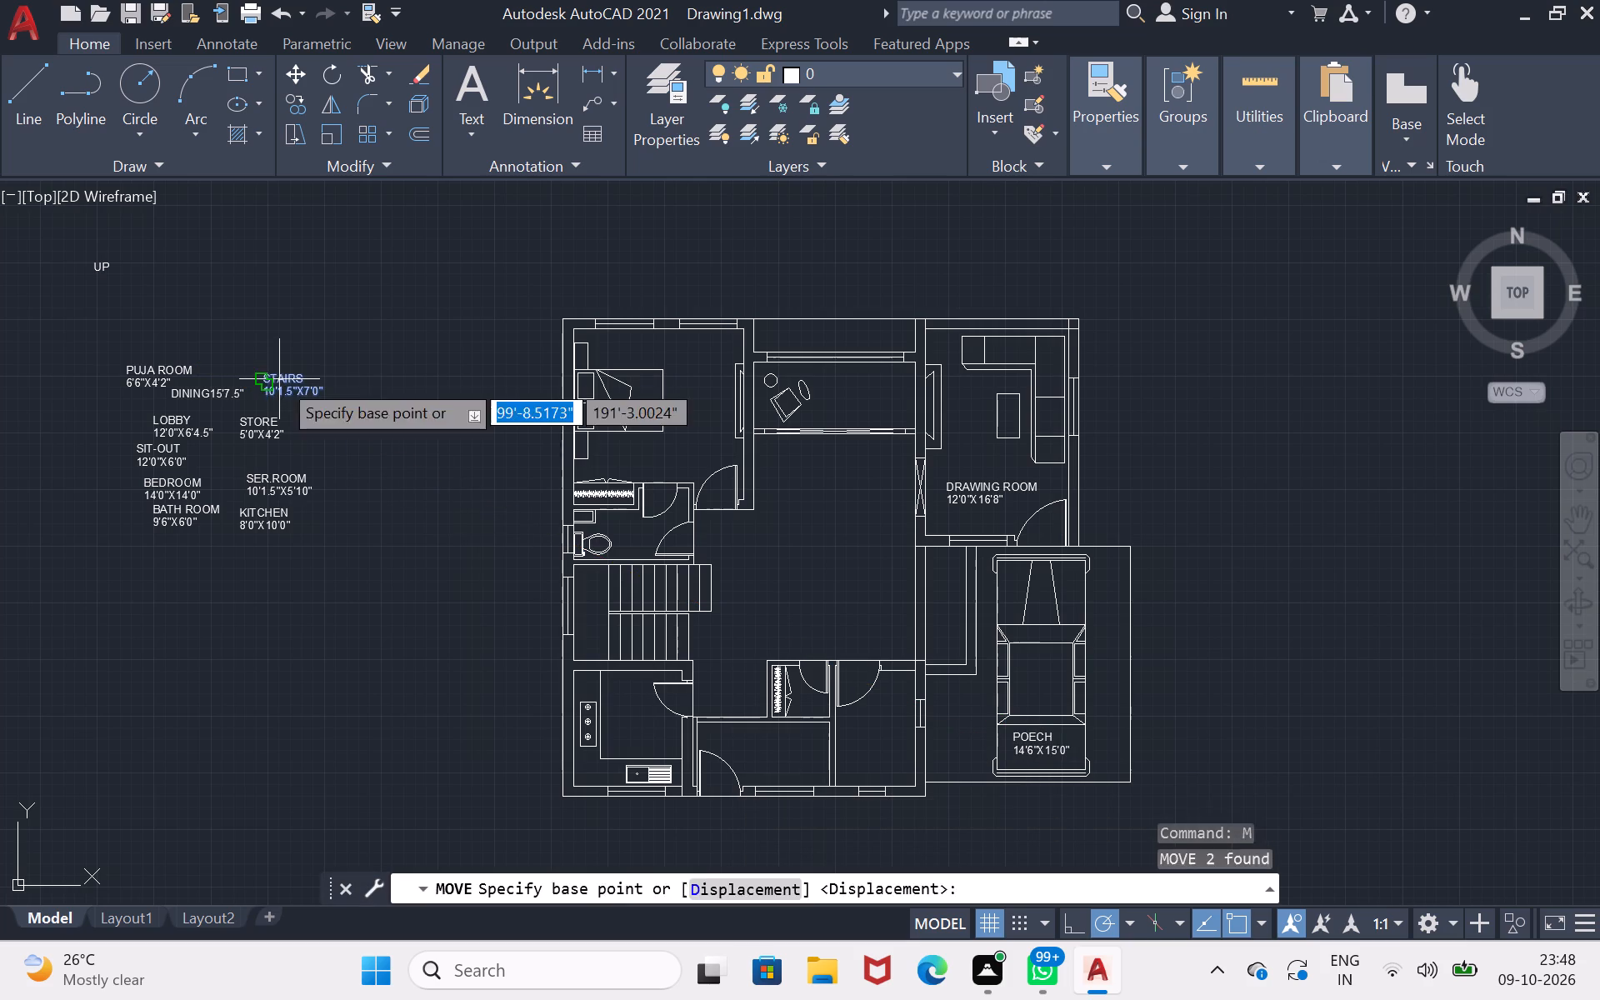
pyautogui.click(279, 379)
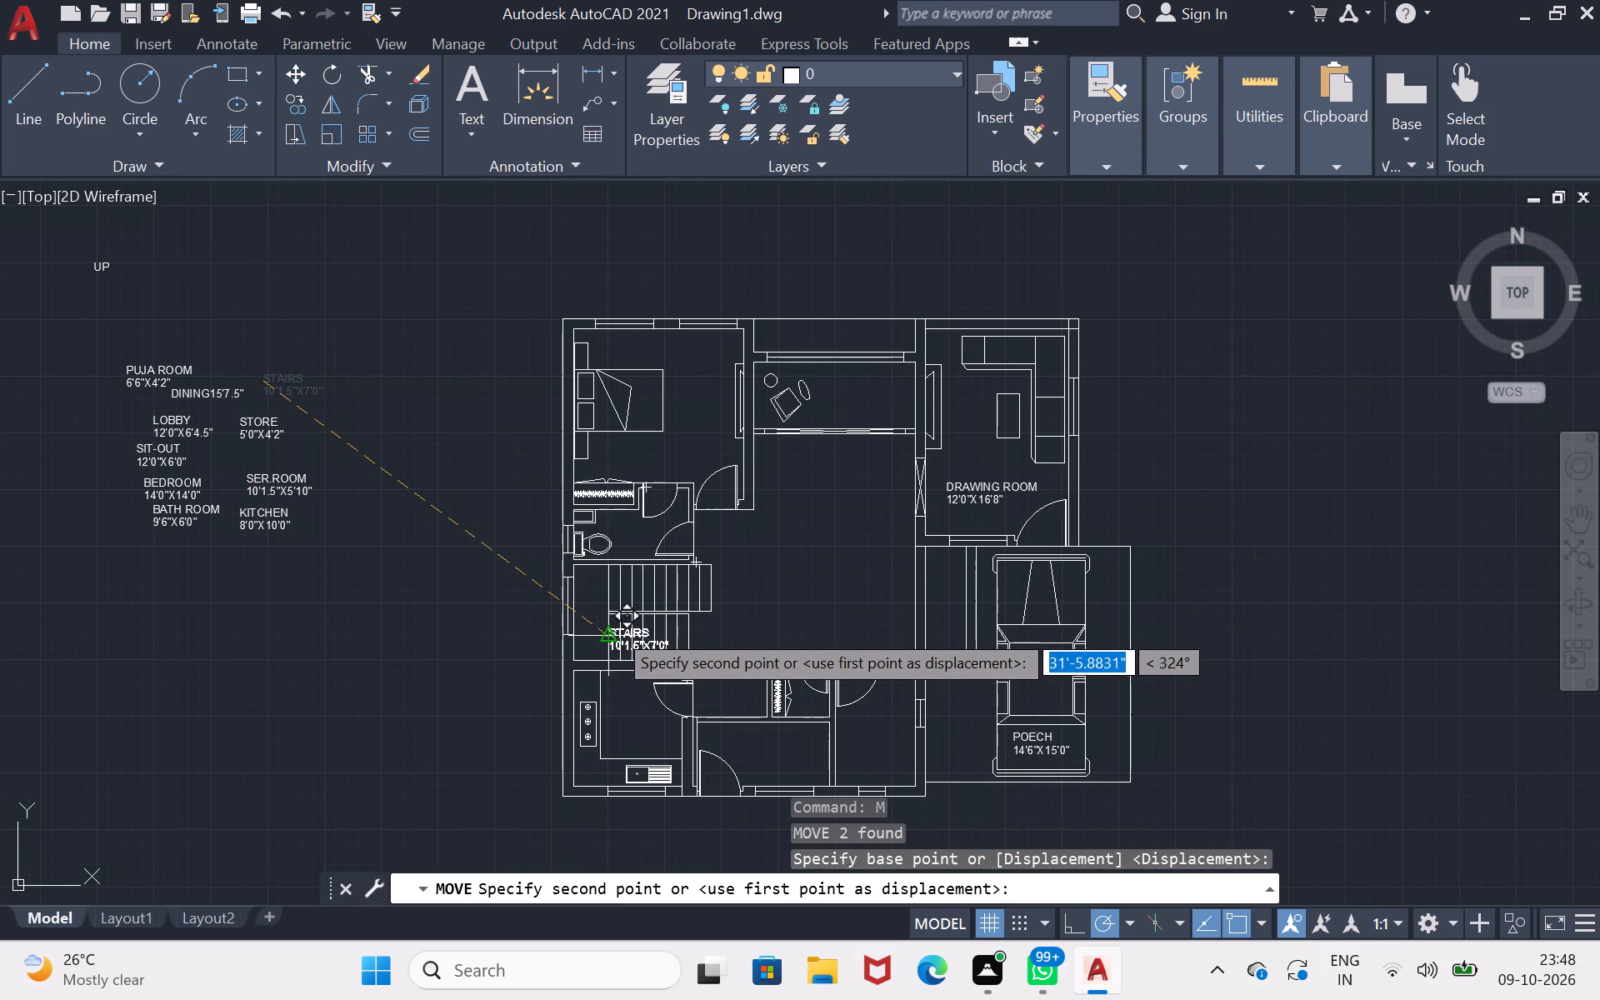
pyautogui.click(614, 629)
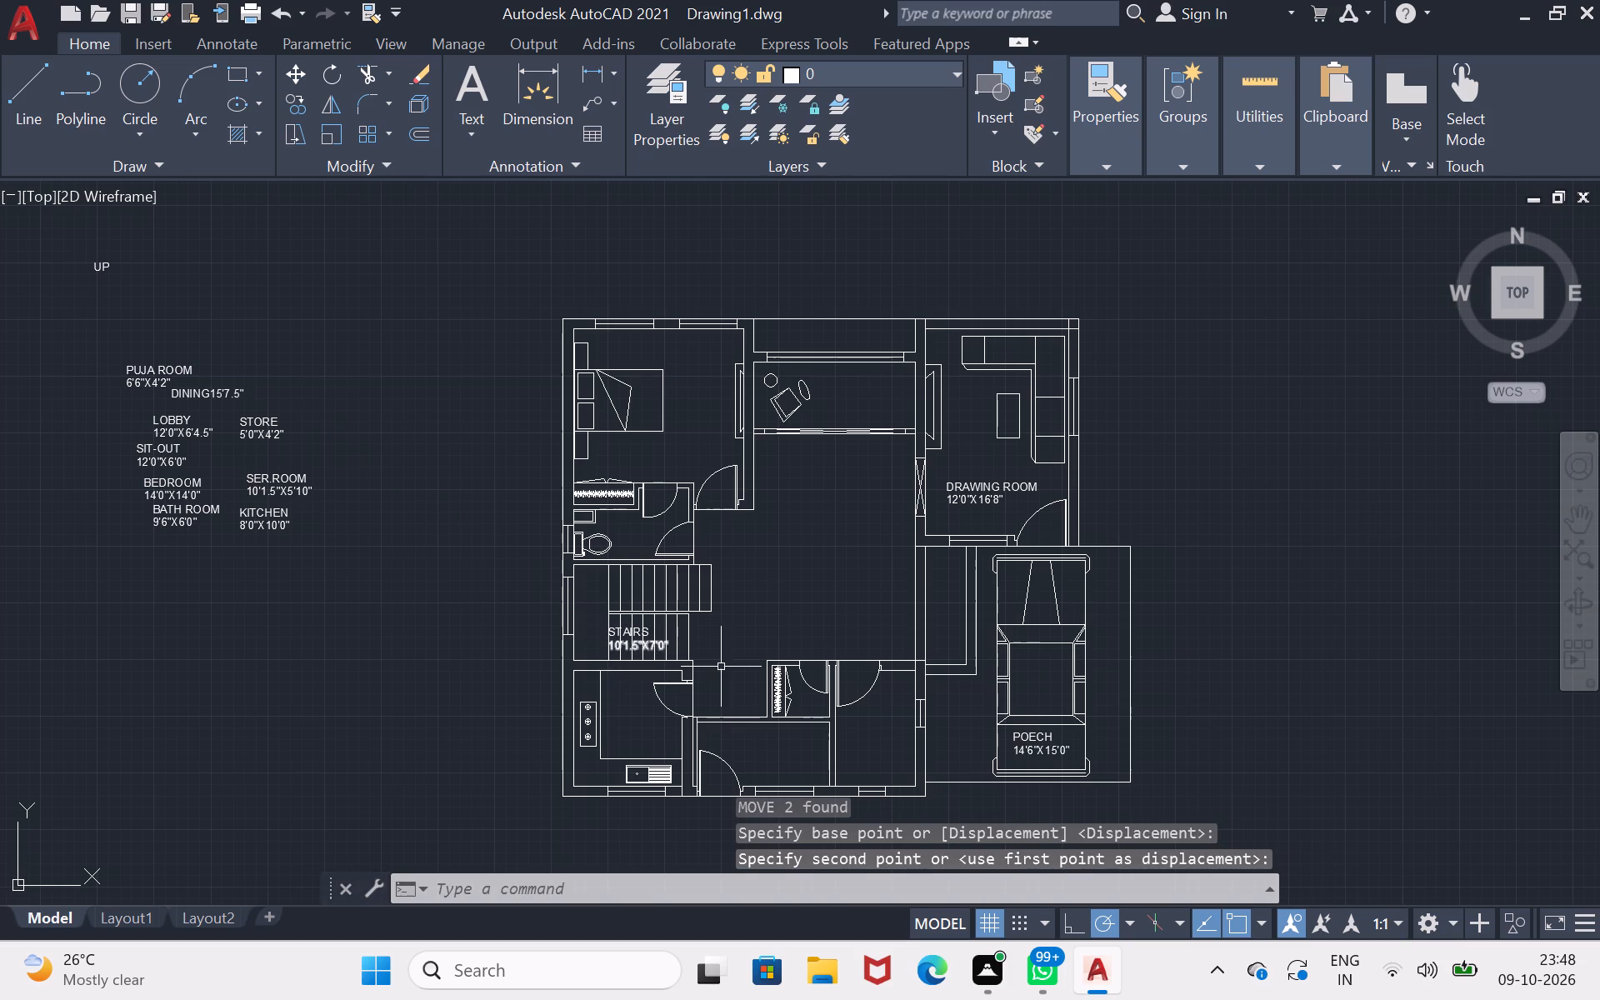
# Move both lines of the PUJA ROOM label into the small room at the plan's lower edge, beside the porch.
pyautogui.click(131, 376)
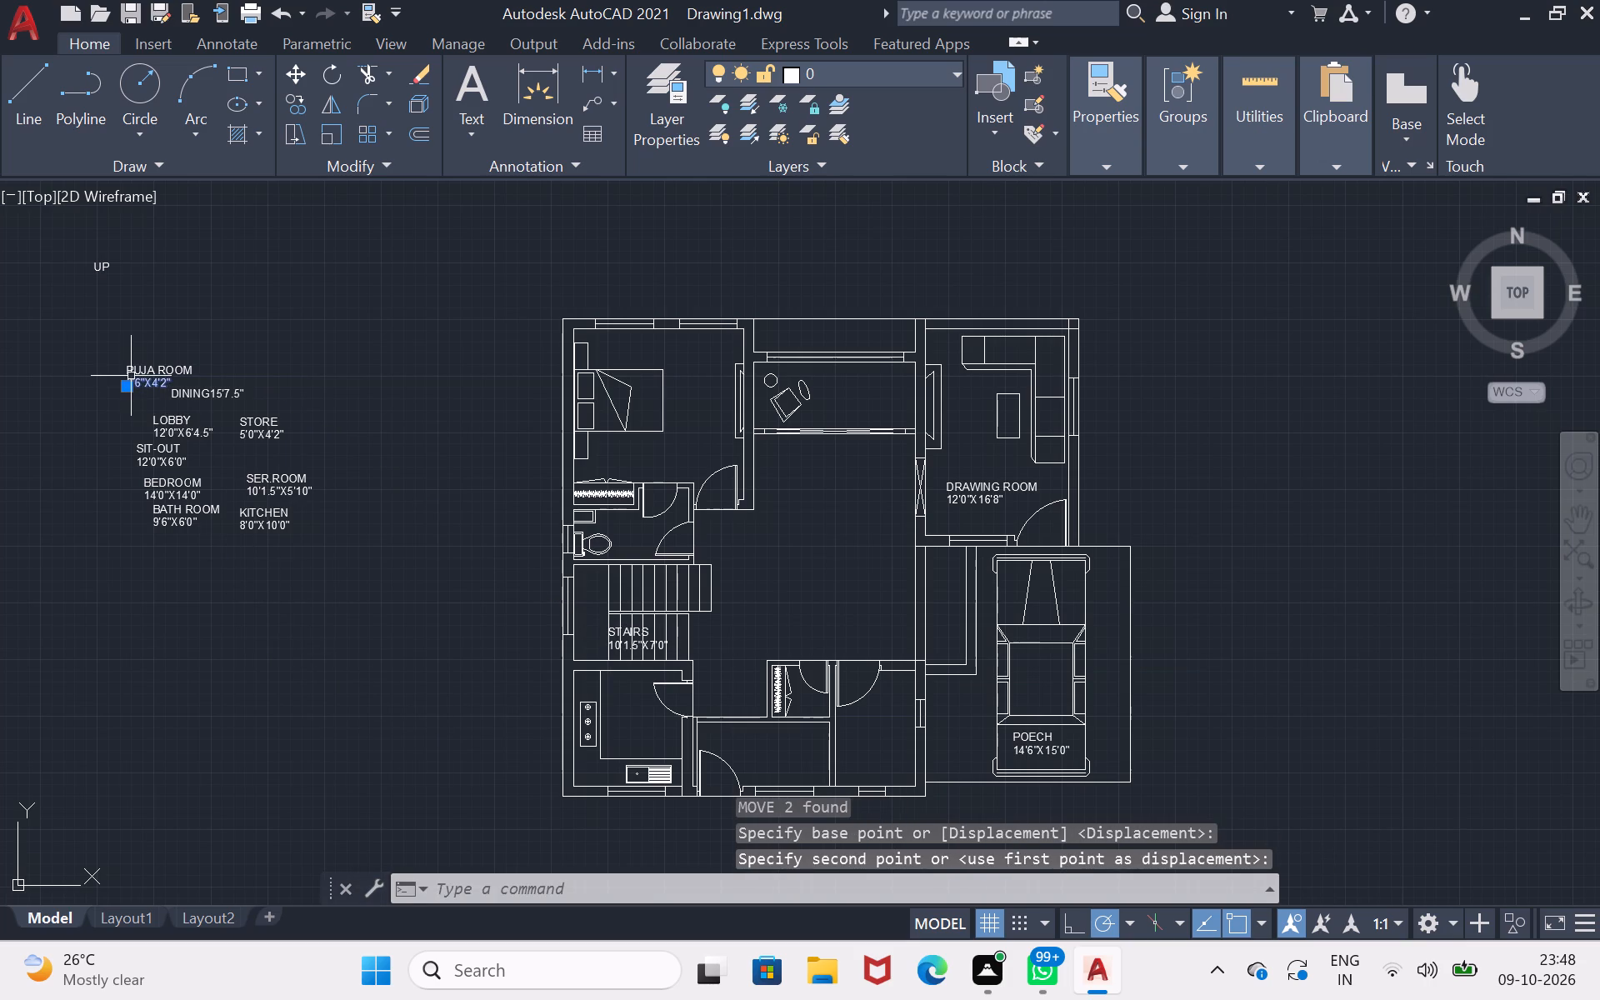
pyautogui.click(133, 369)
pyautogui.press('m')
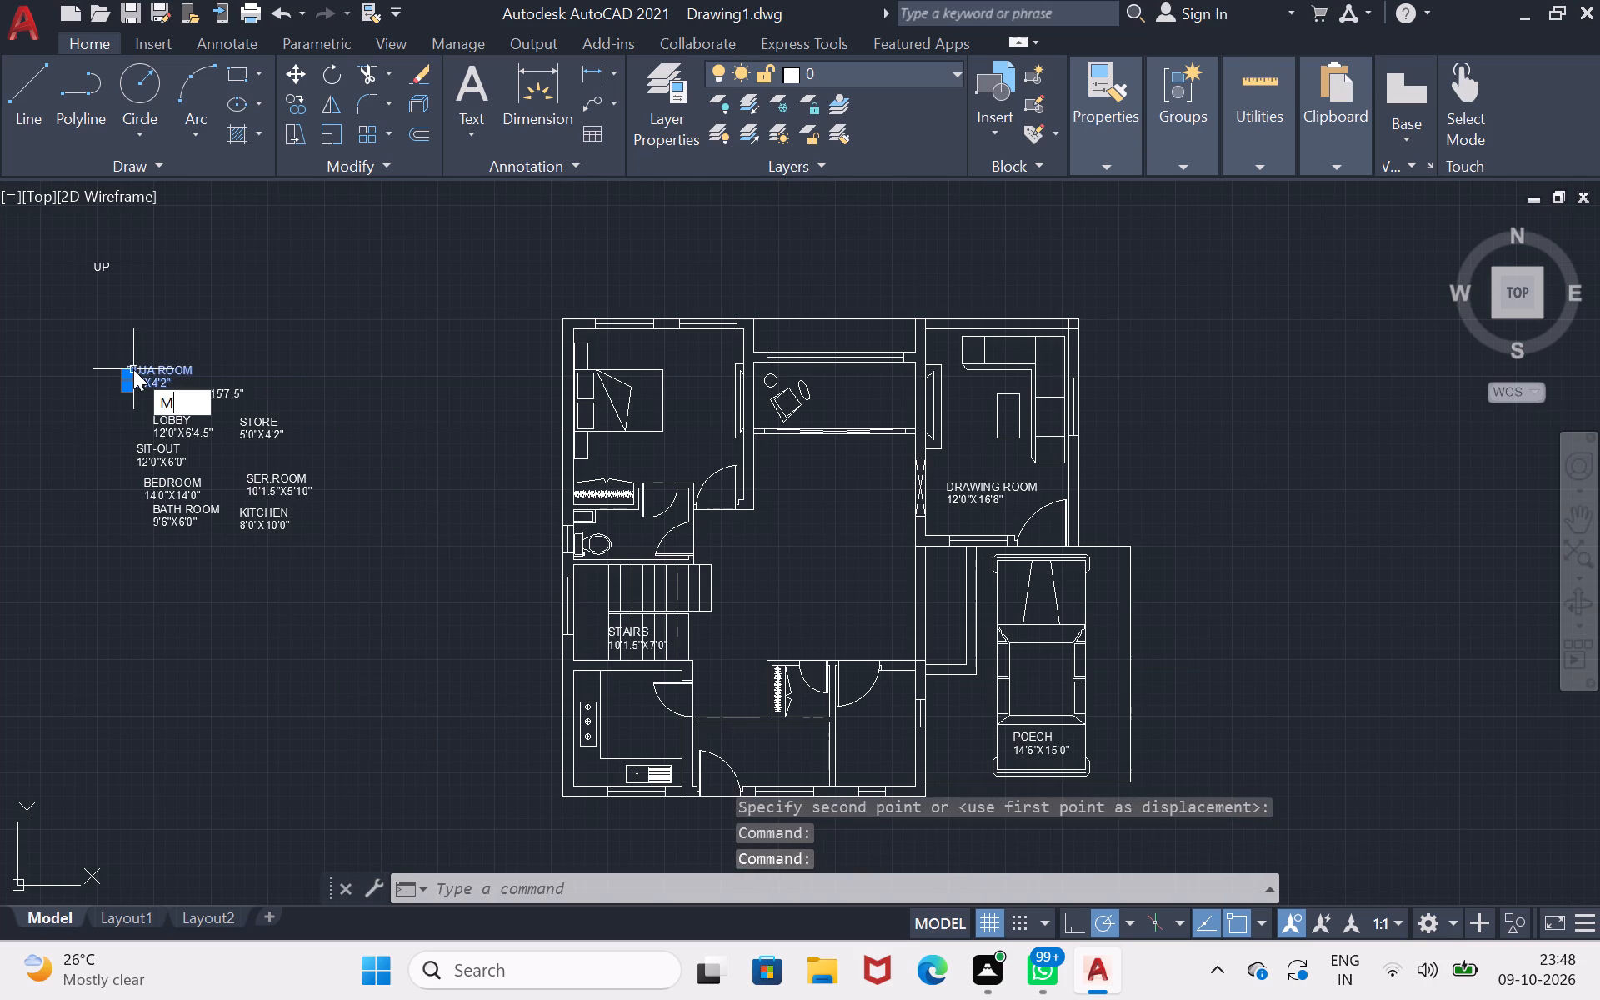
pyautogui.click(133, 369)
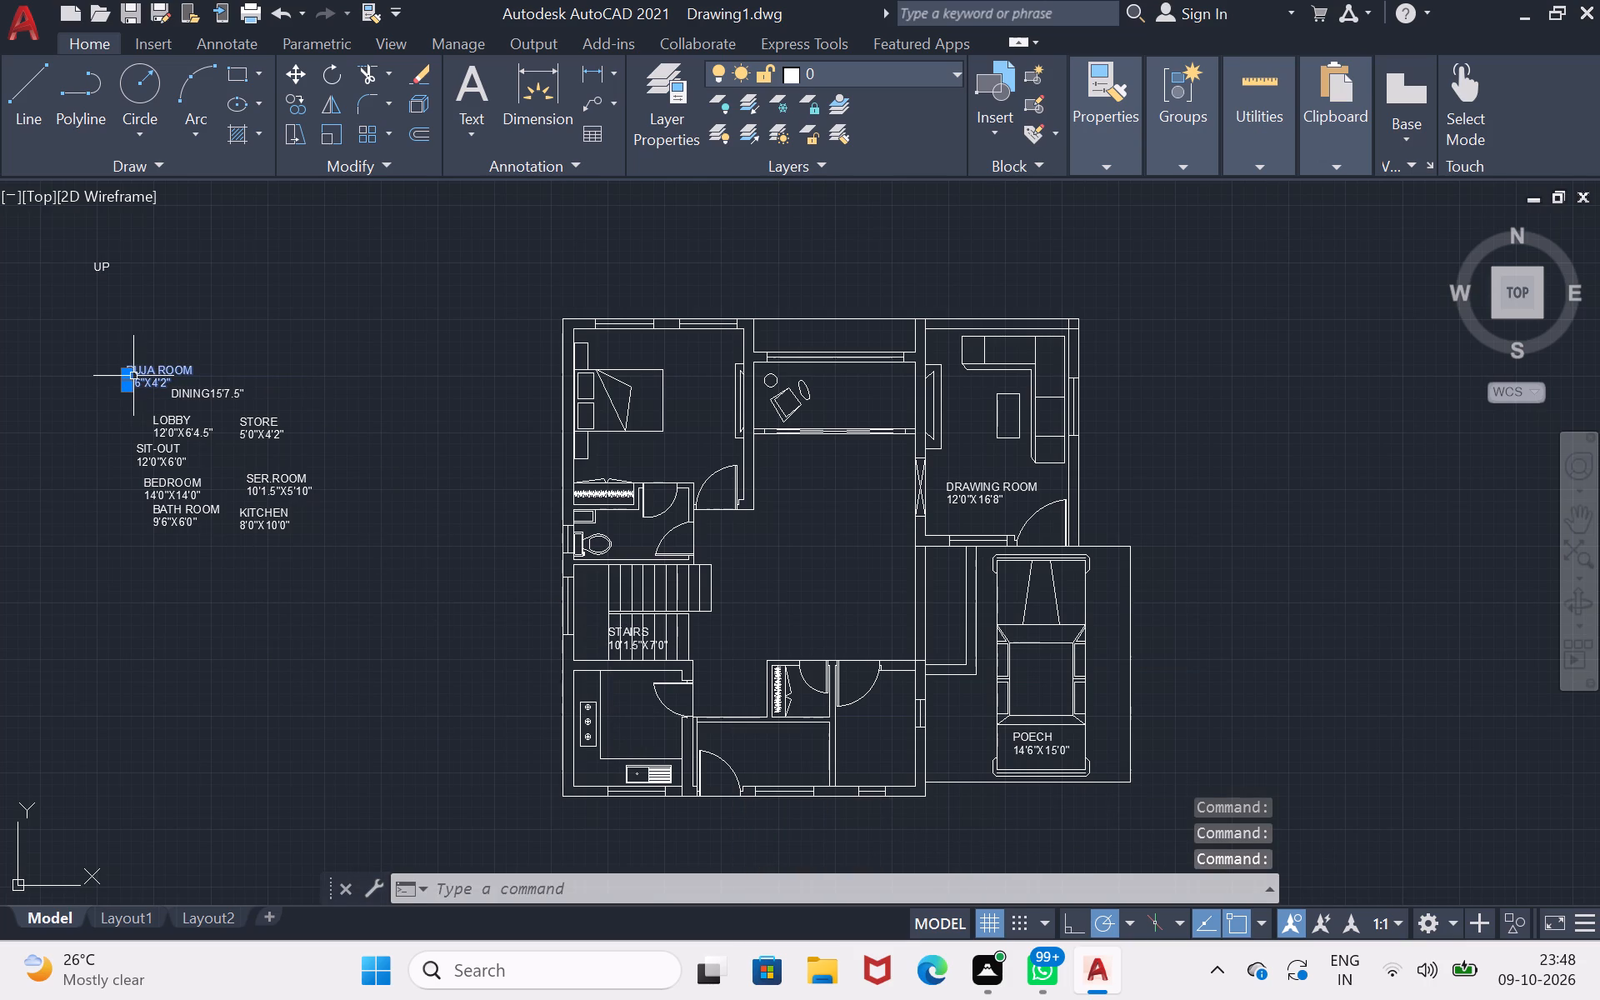
pyautogui.press('m')
pyautogui.press('Return')
pyautogui.click(133, 376)
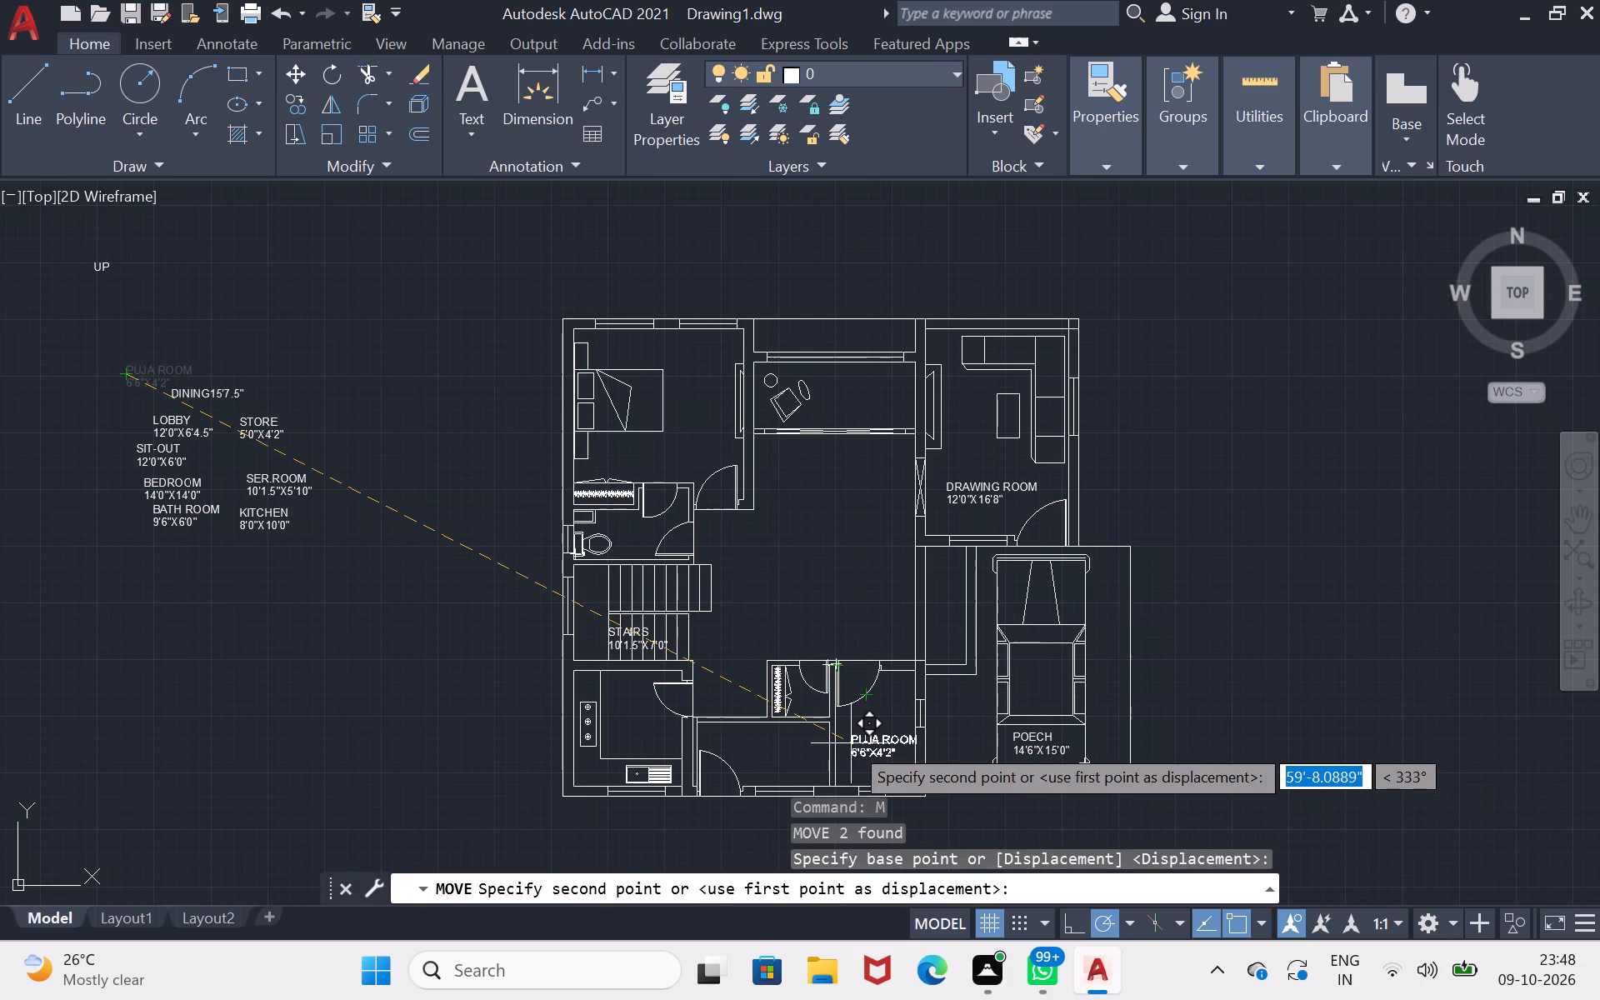
pyautogui.scroll(1, 852, 737)
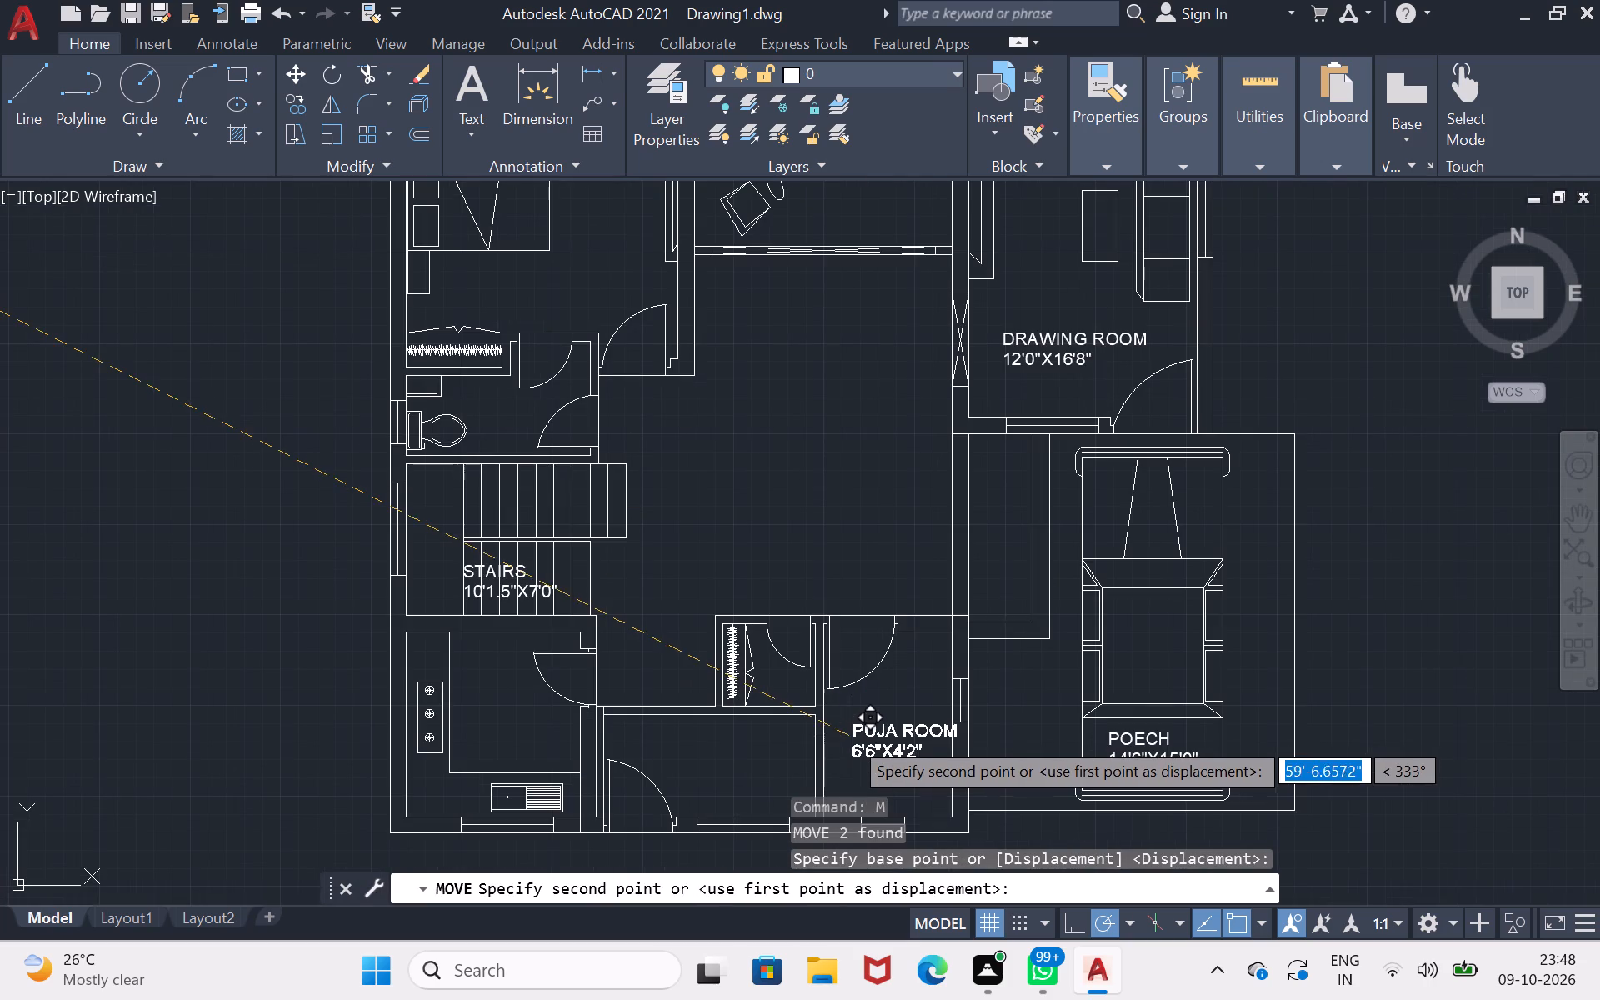
pyautogui.click(838, 741)
pyautogui.scroll(-1, 855, 763)
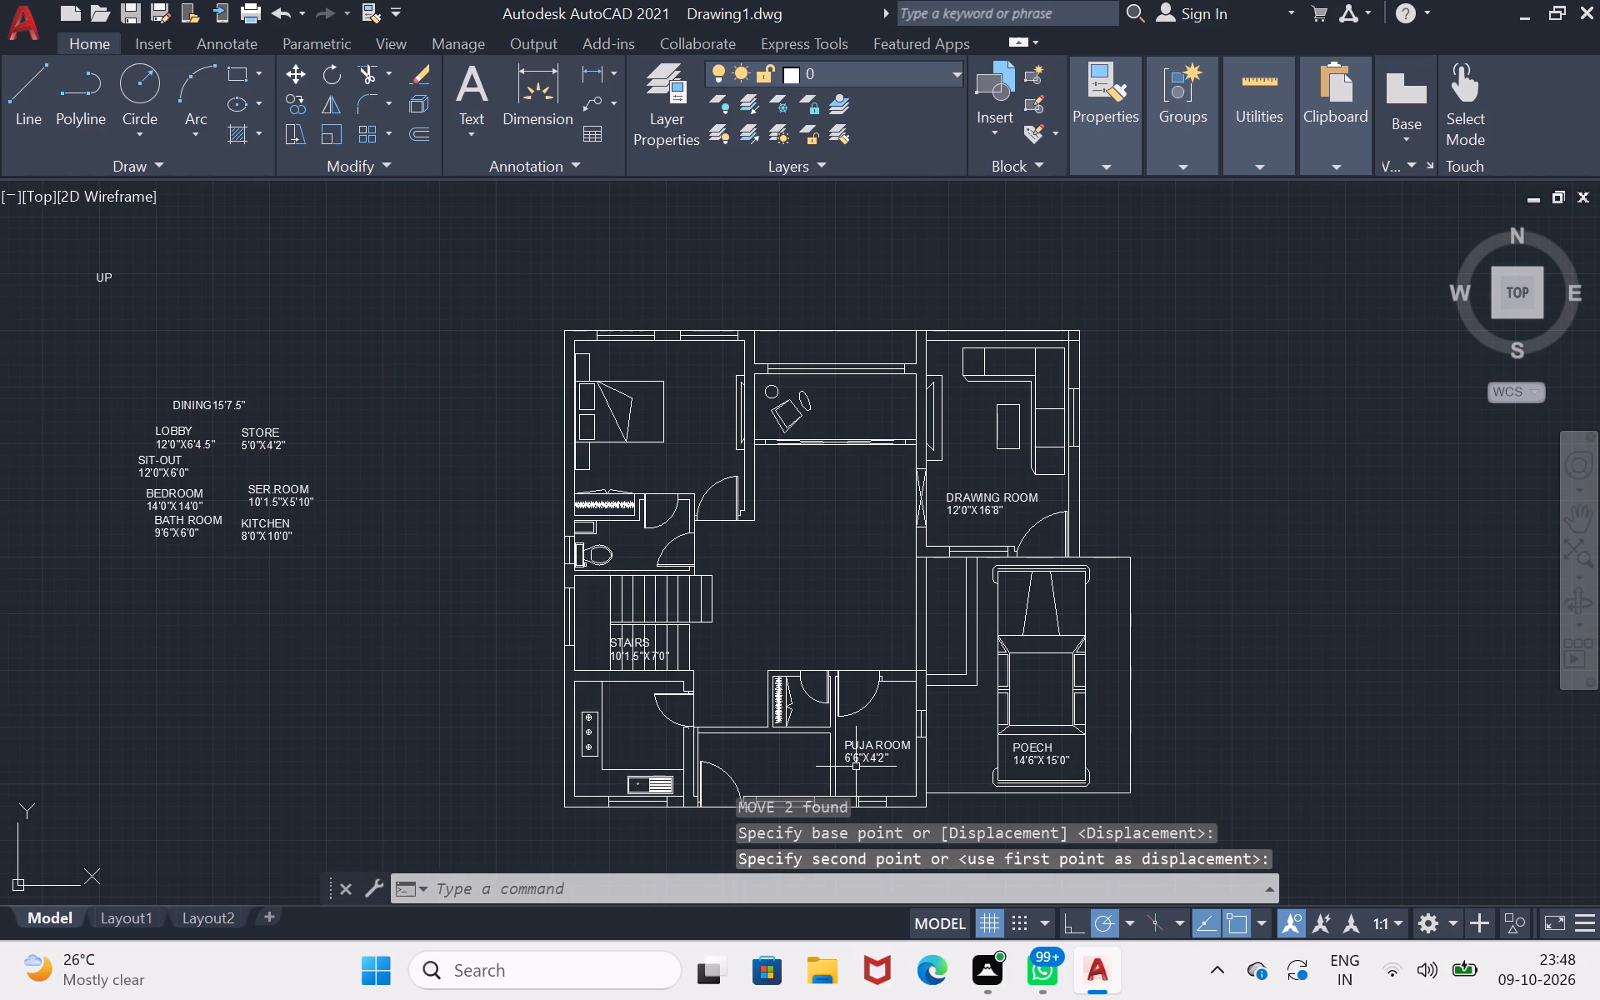
# Move both lines of the STORE label into the small room beside the puja room, just right of its hanging rail.
pyautogui.click(269, 433)
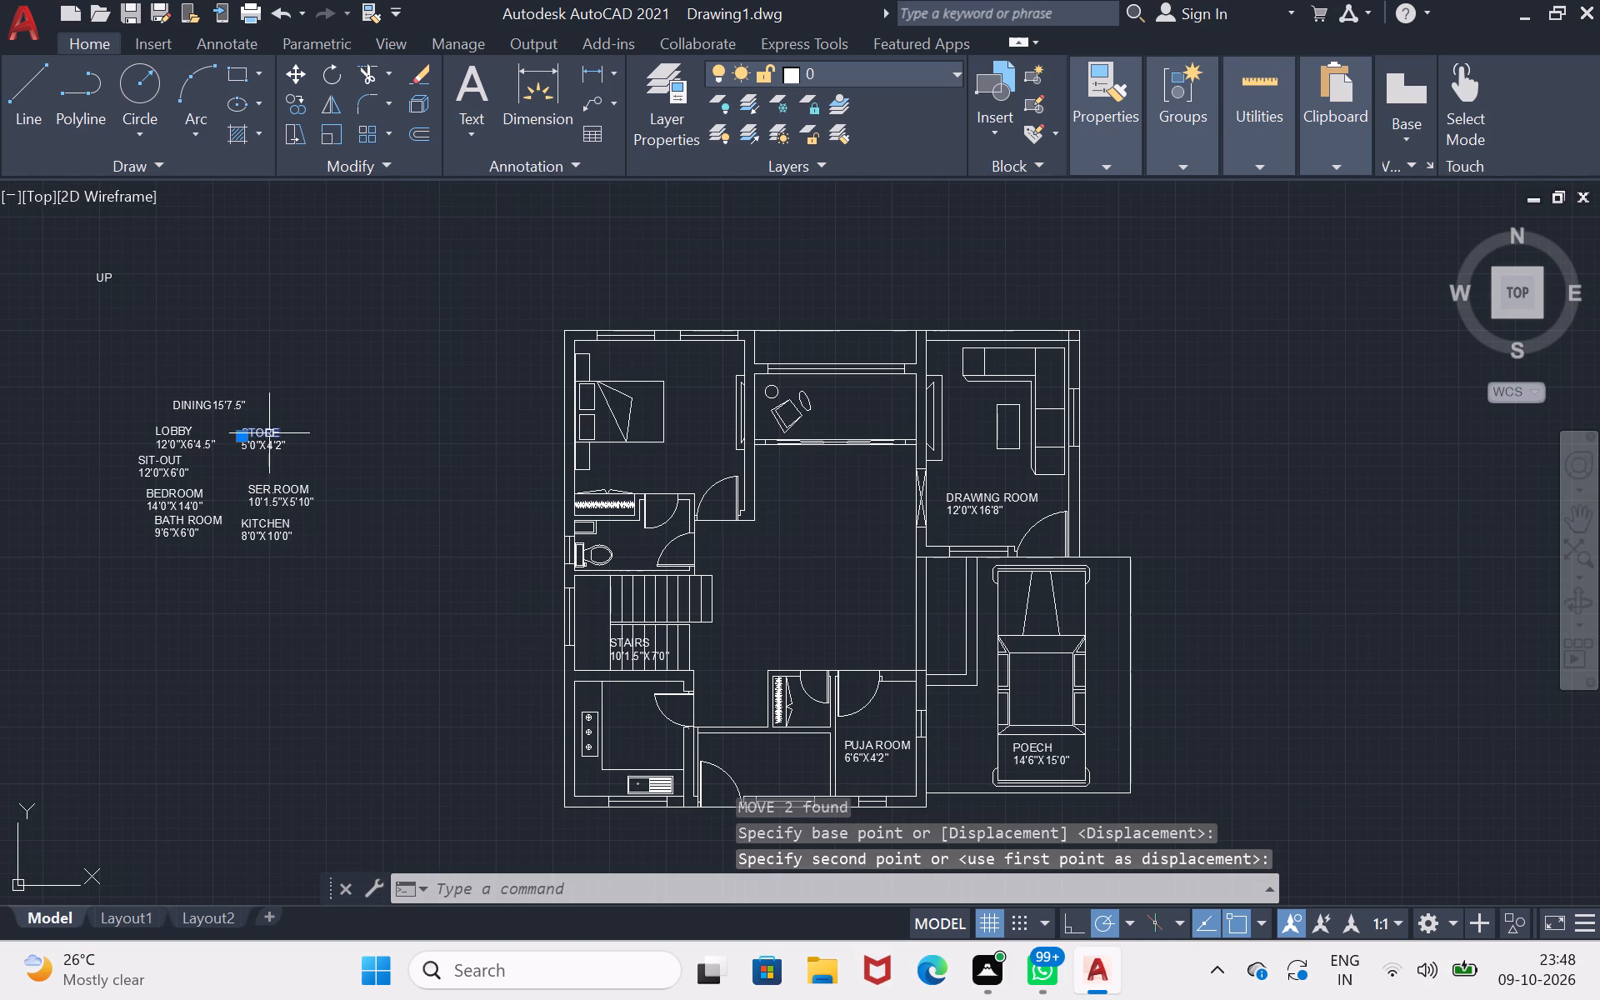
pyautogui.click(266, 447)
pyautogui.press('m')
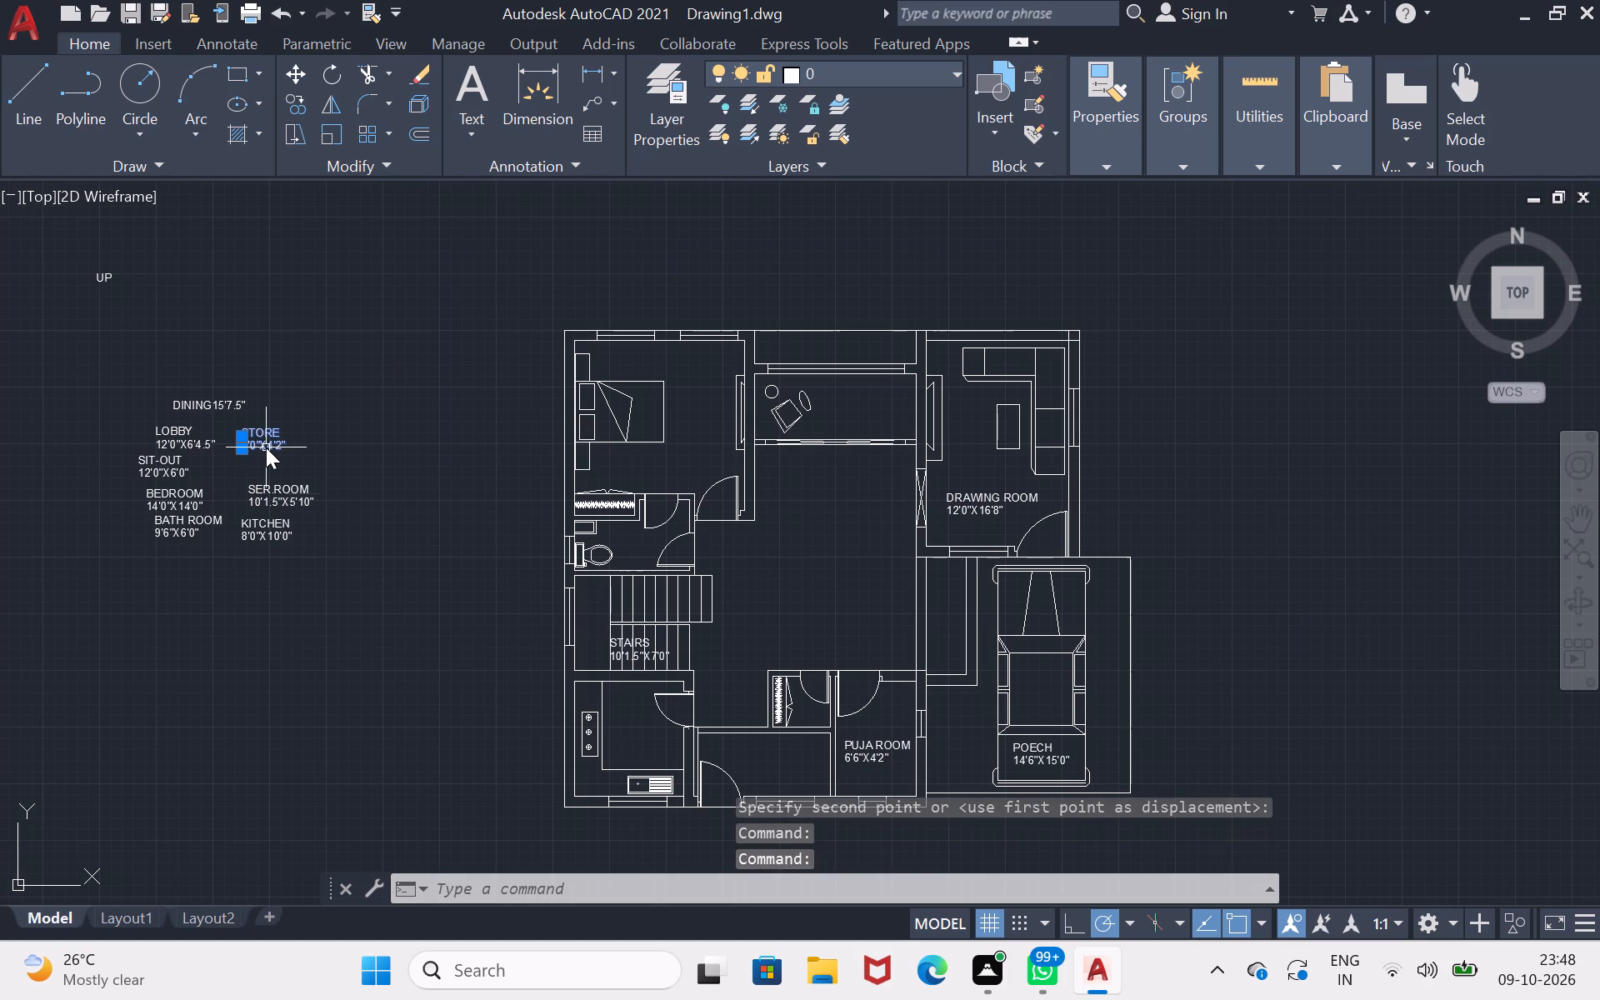
pyautogui.press('Return')
pyautogui.click(266, 447)
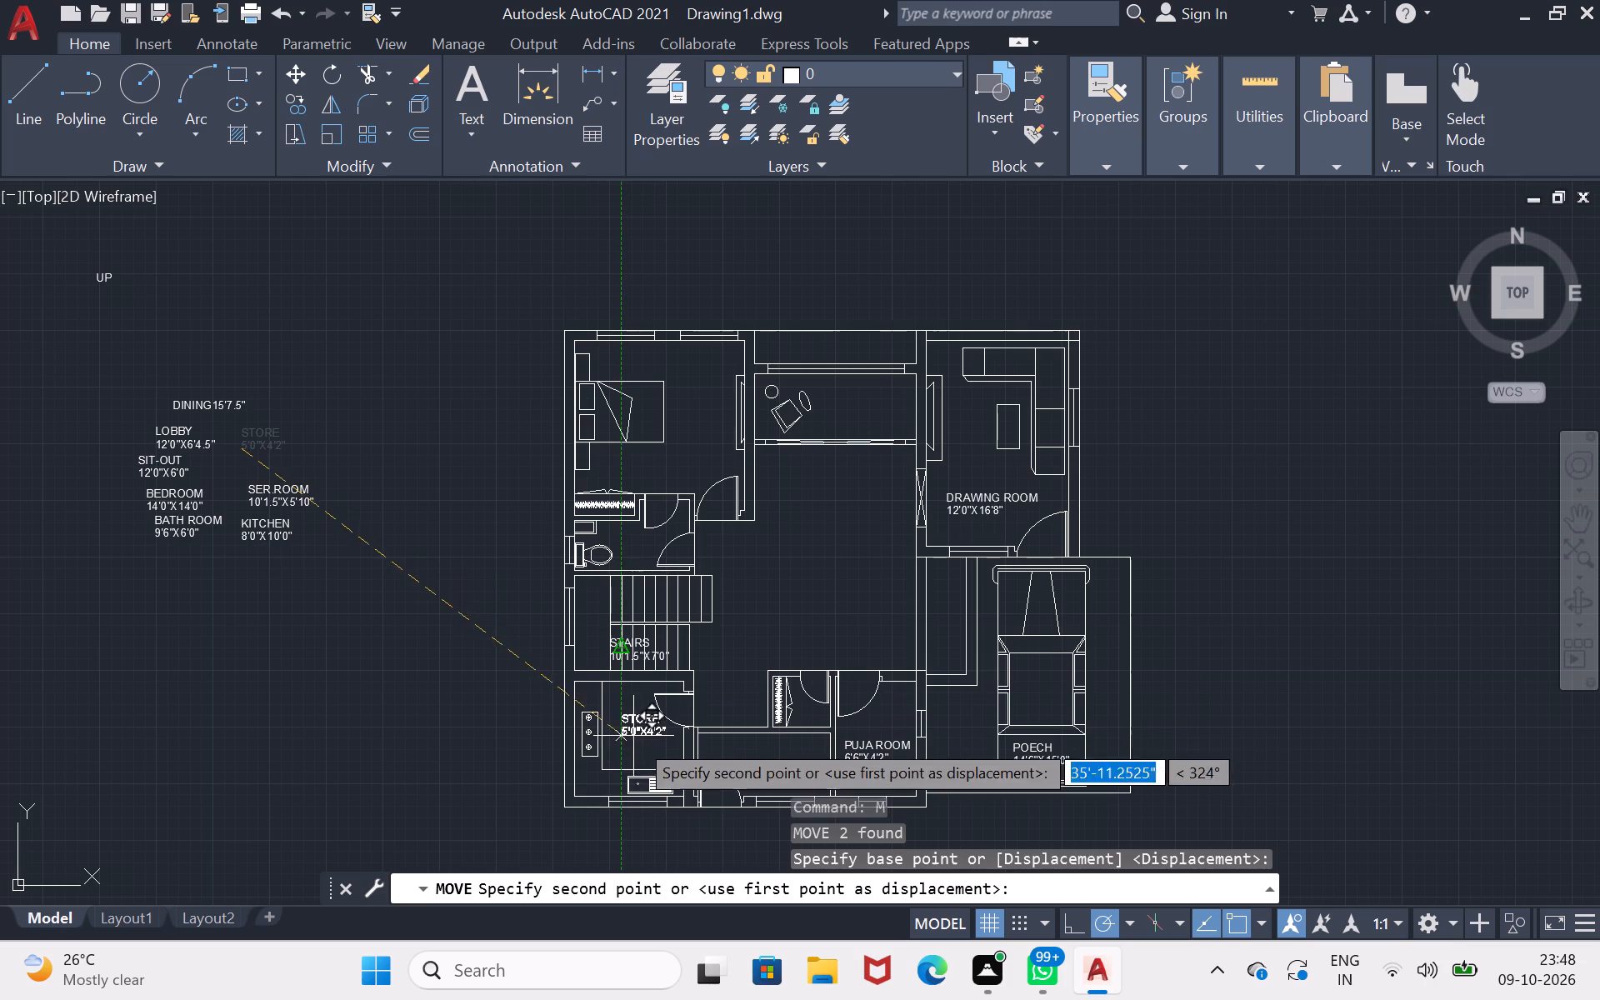
pyautogui.scroll(2, 795, 715)
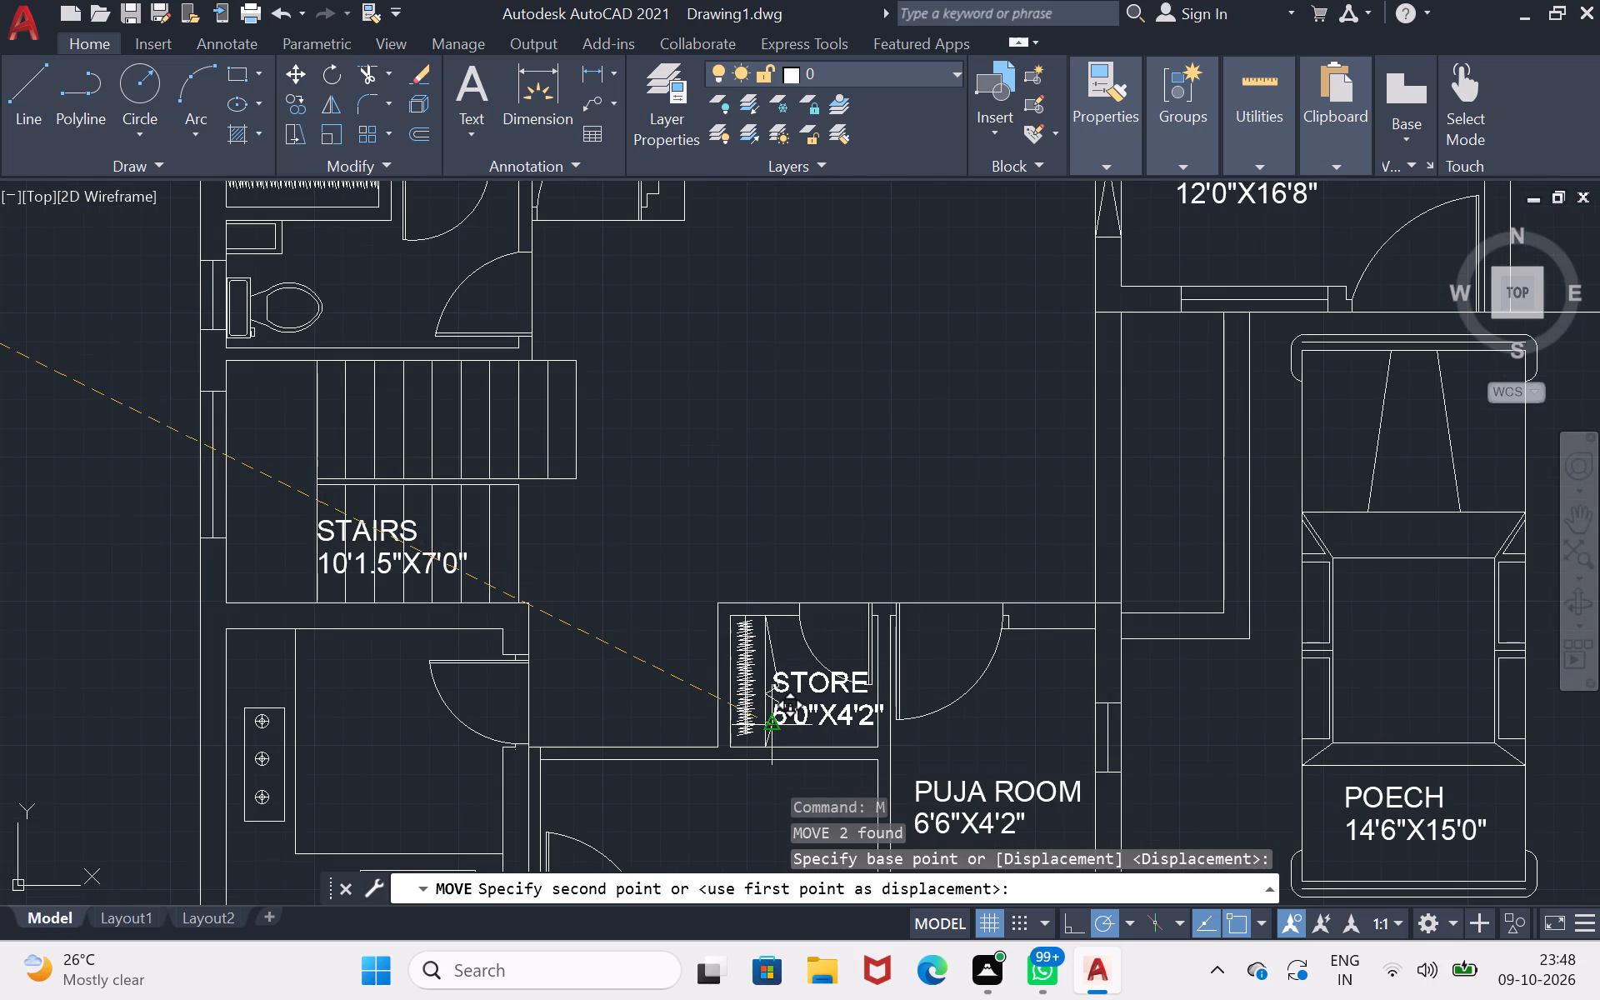
pyautogui.scroll(2, 771, 721)
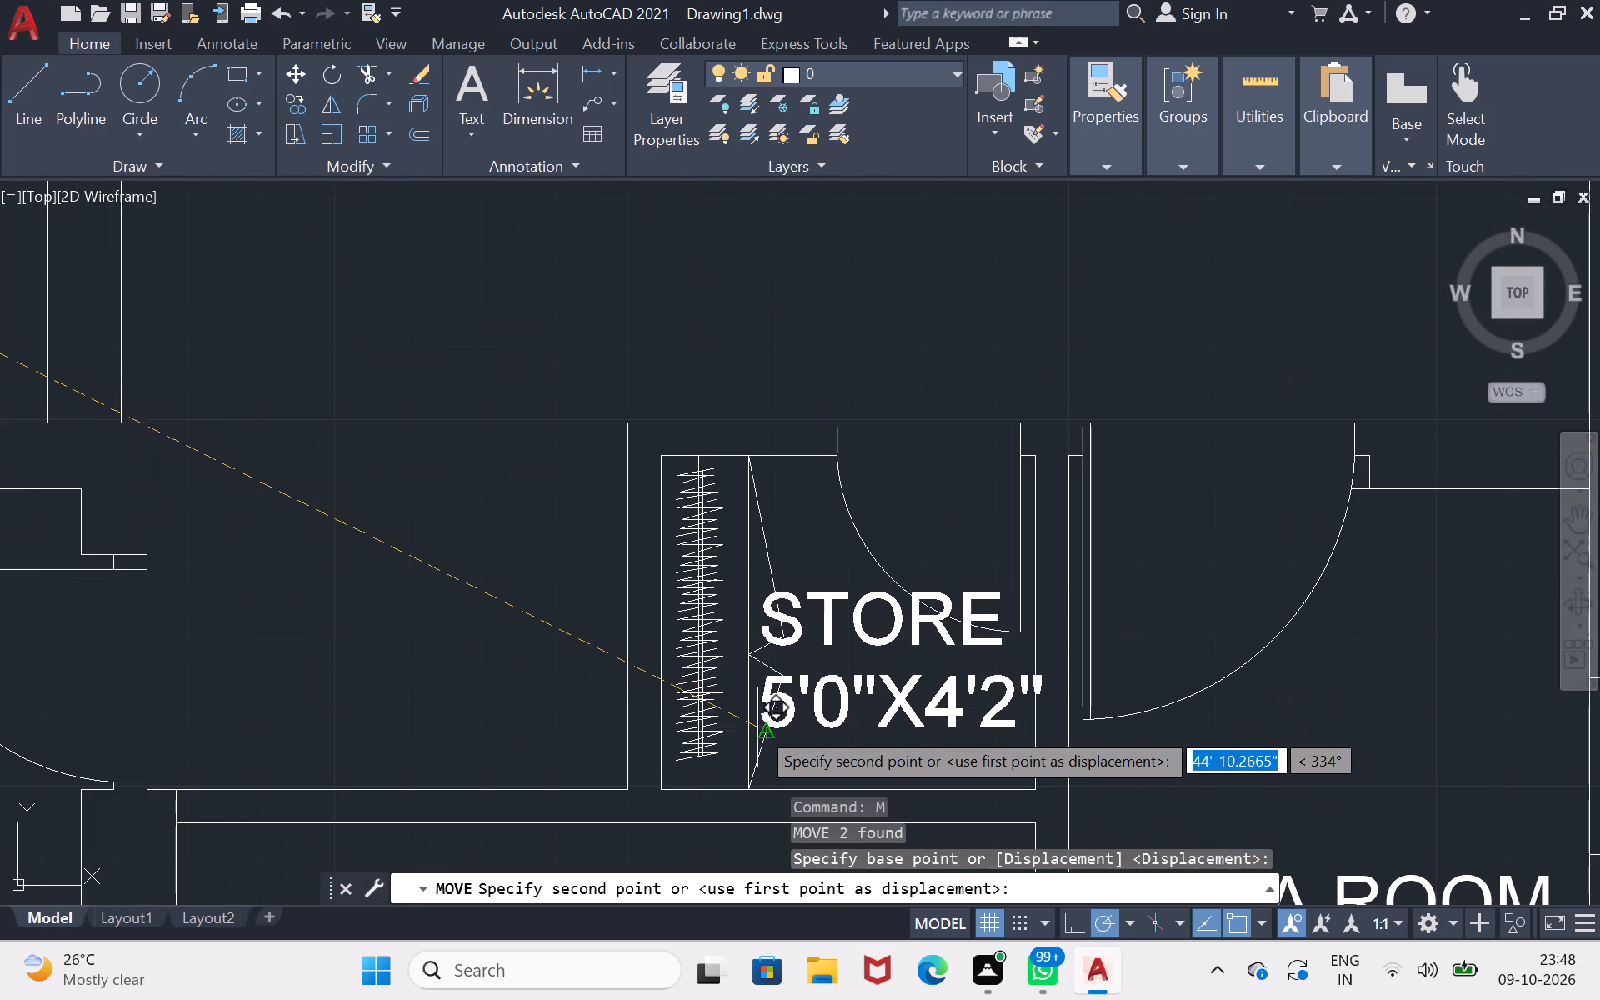
pyautogui.click(755, 773)
# Move both lines of the KITCHEN label into the room below the stairs, between the hob and the door.
pyautogui.scroll(-2, 797, 737)
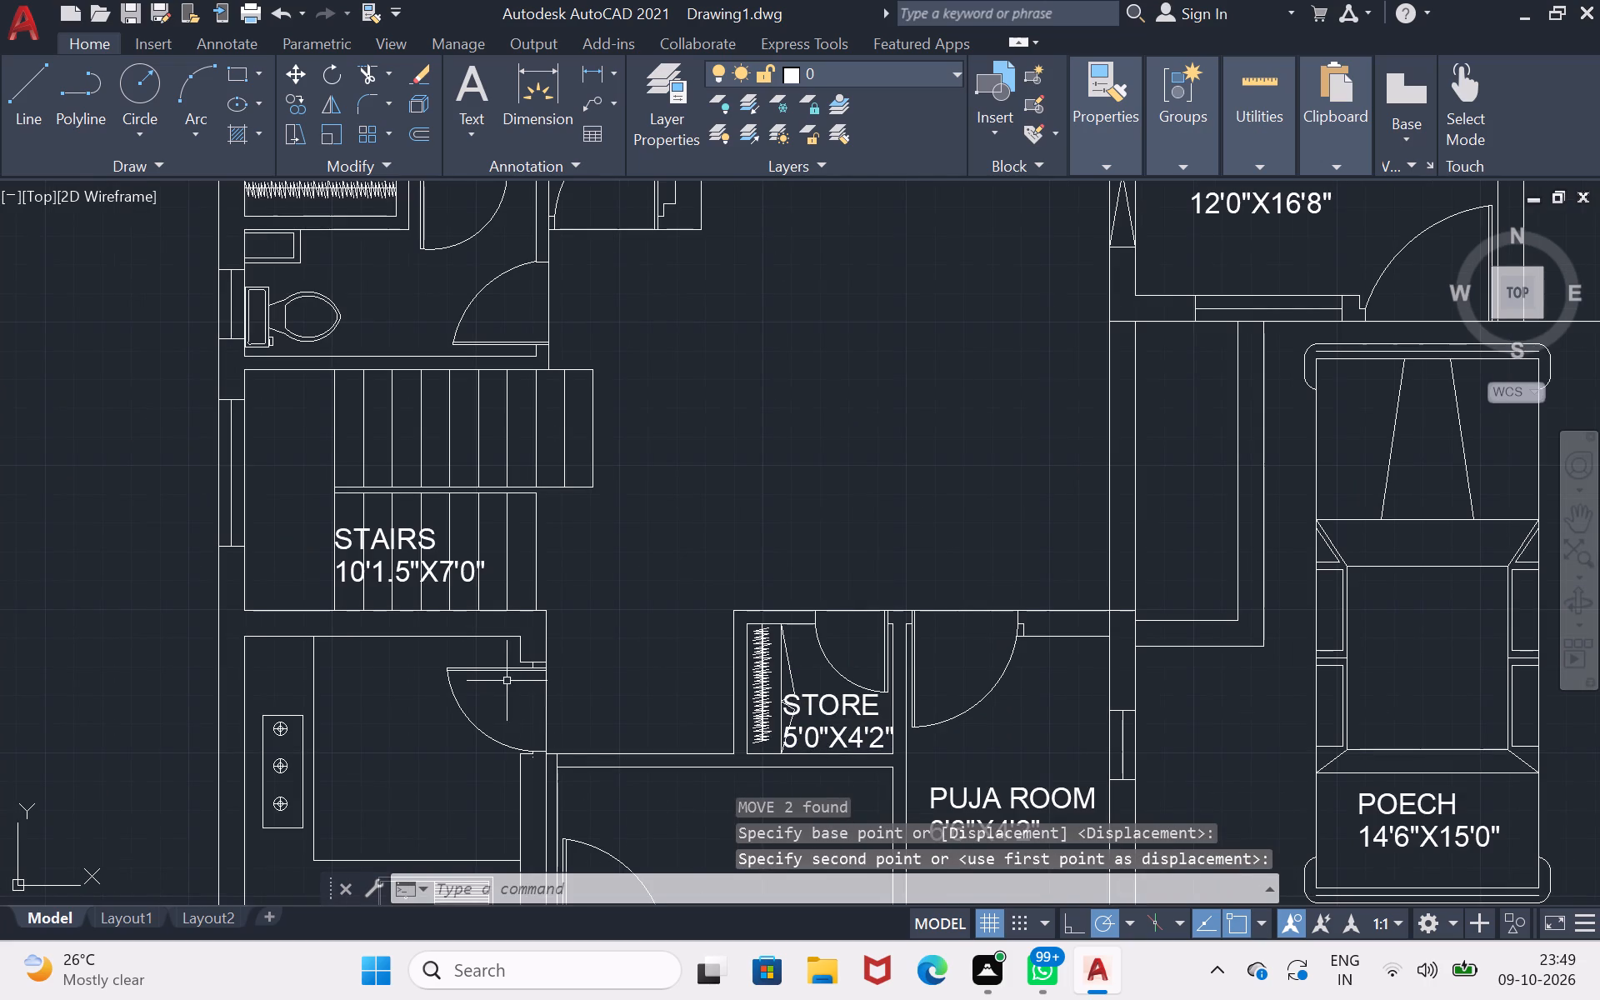
pyautogui.scroll(-2, 588, 533)
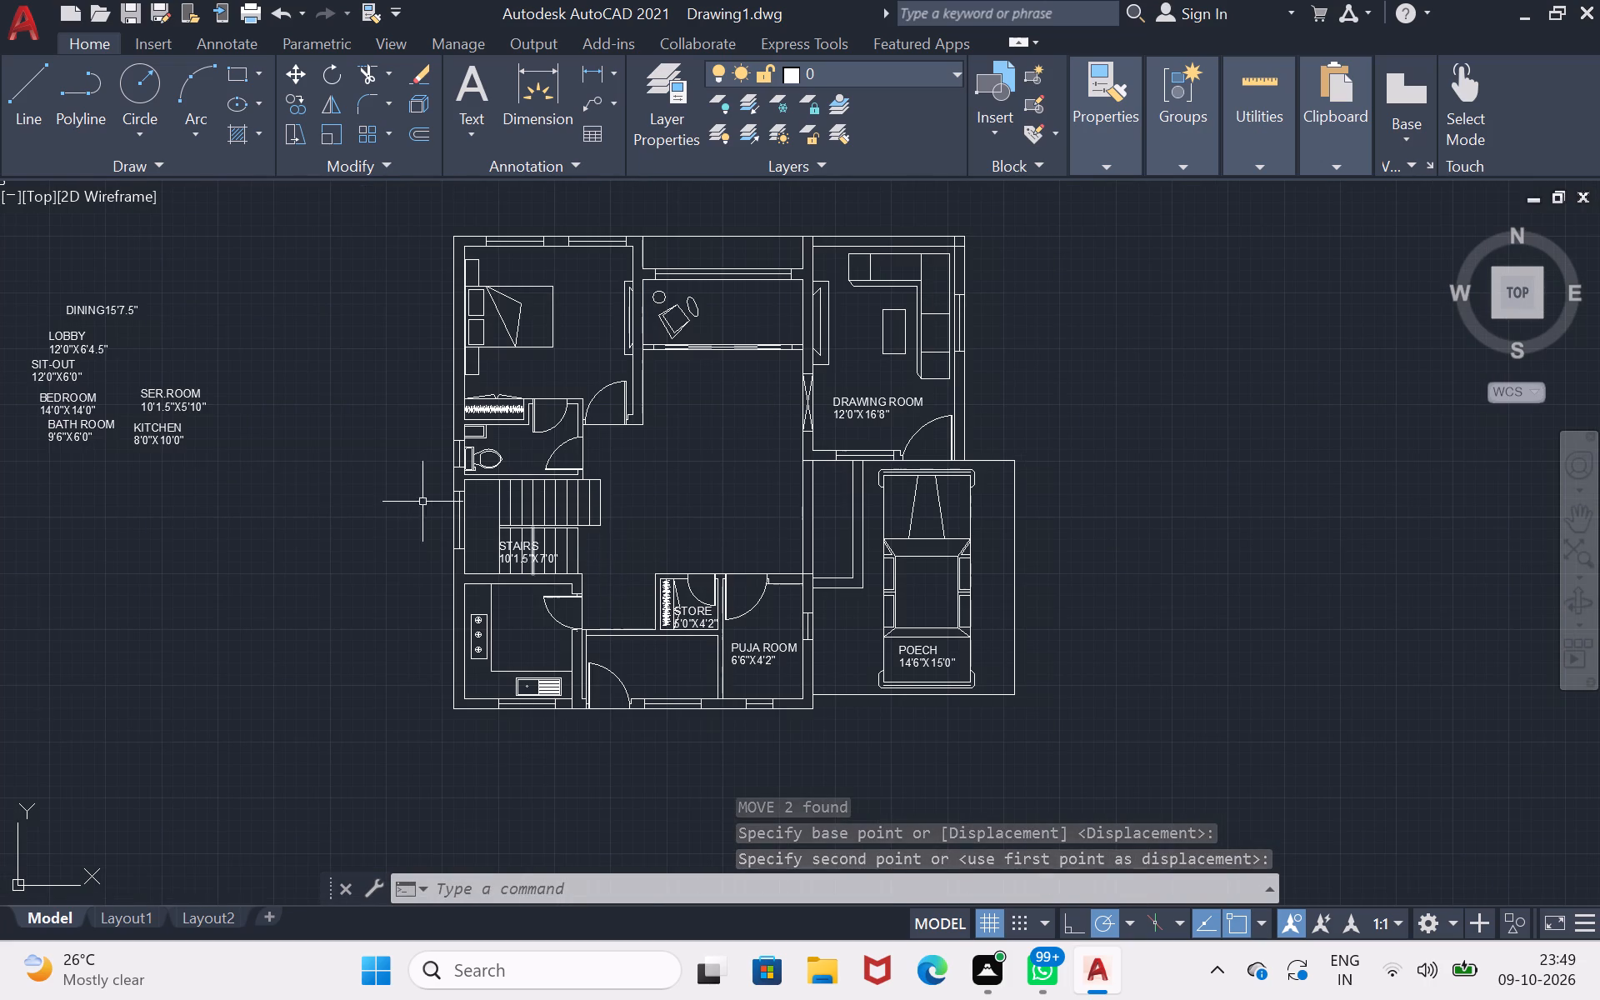
pyautogui.click(154, 427)
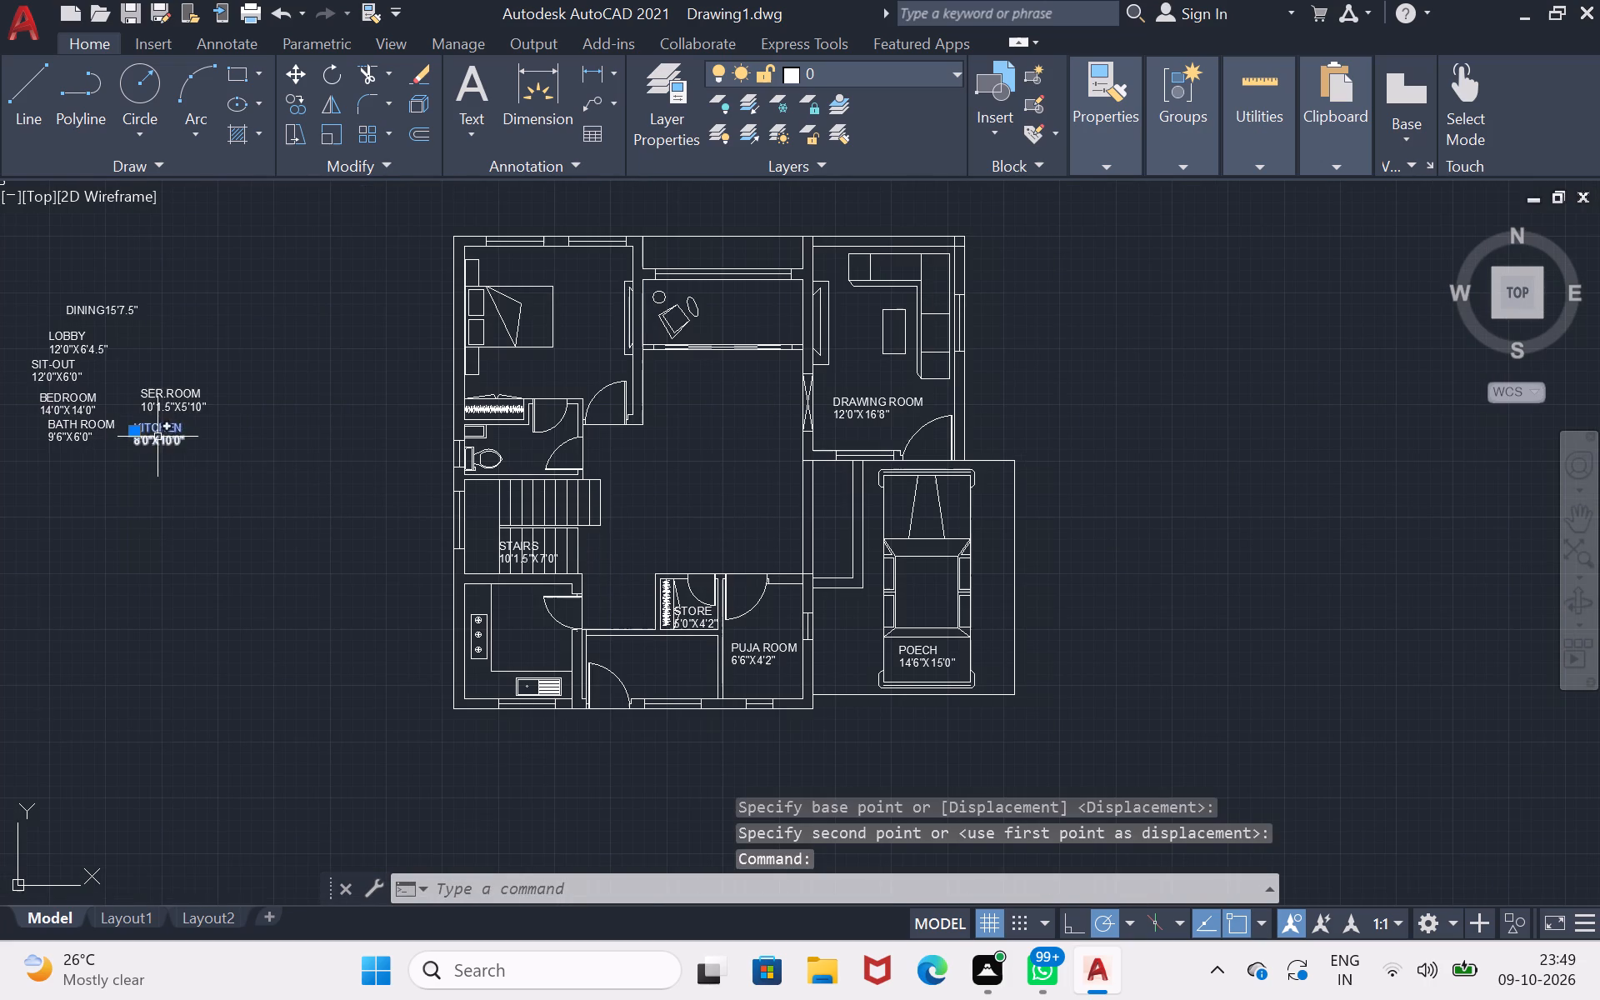
pyautogui.click(157, 436)
pyautogui.press('m')
pyautogui.press('Return')
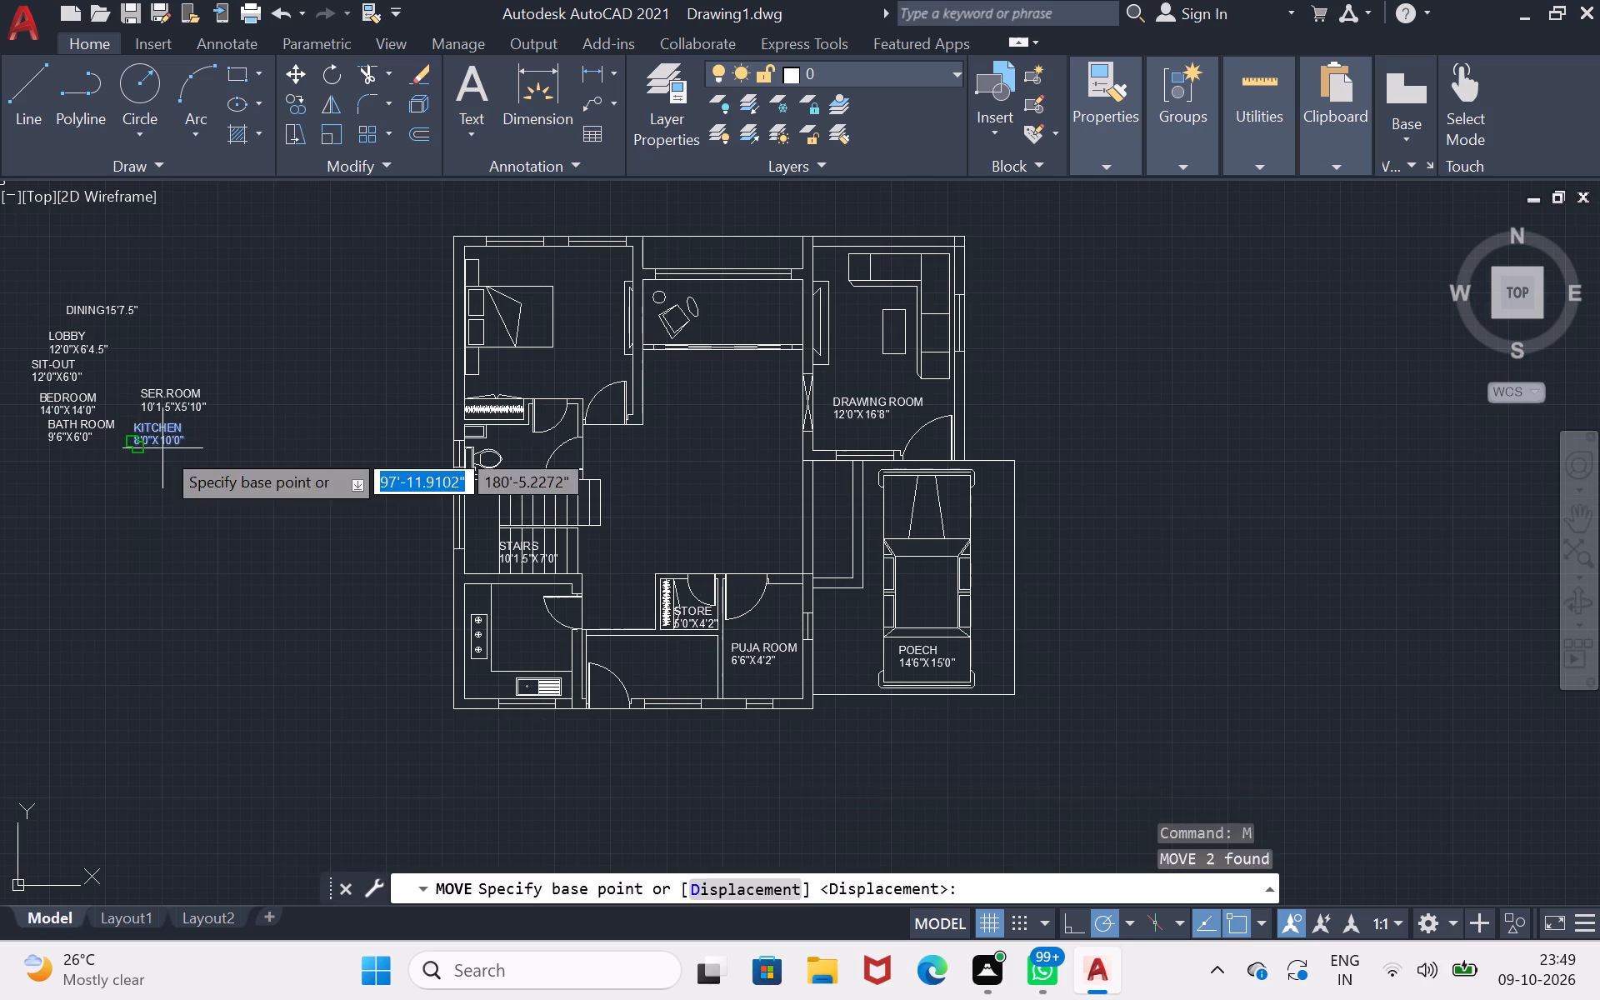
pyautogui.click(162, 448)
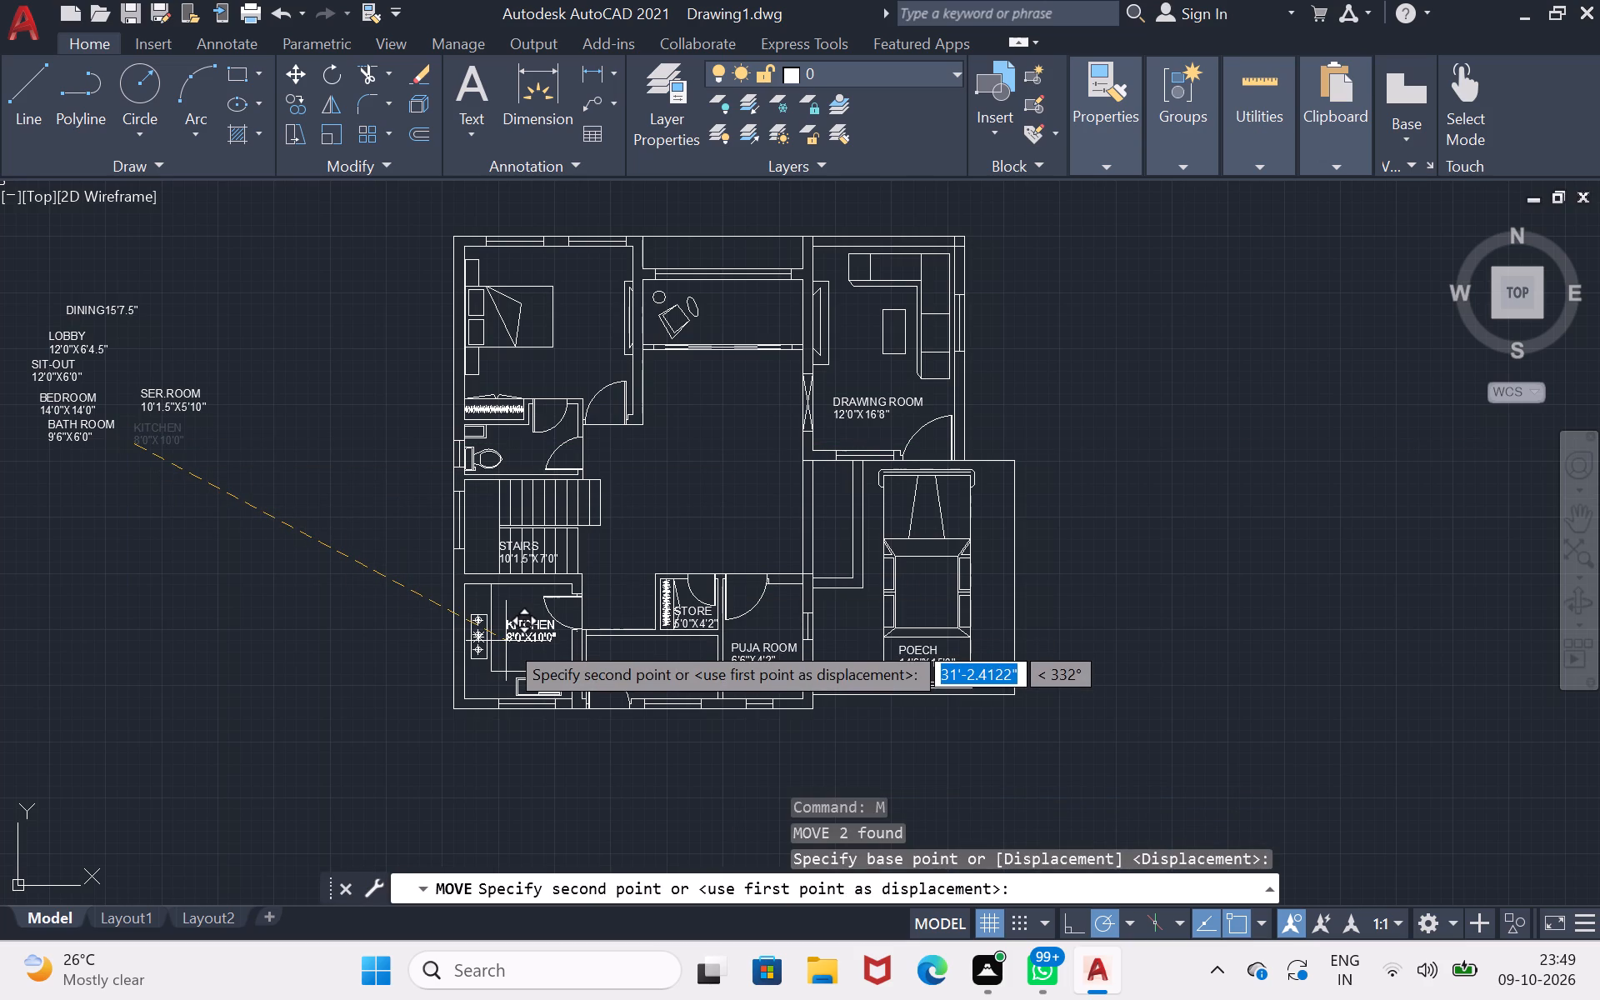
pyautogui.click(506, 641)
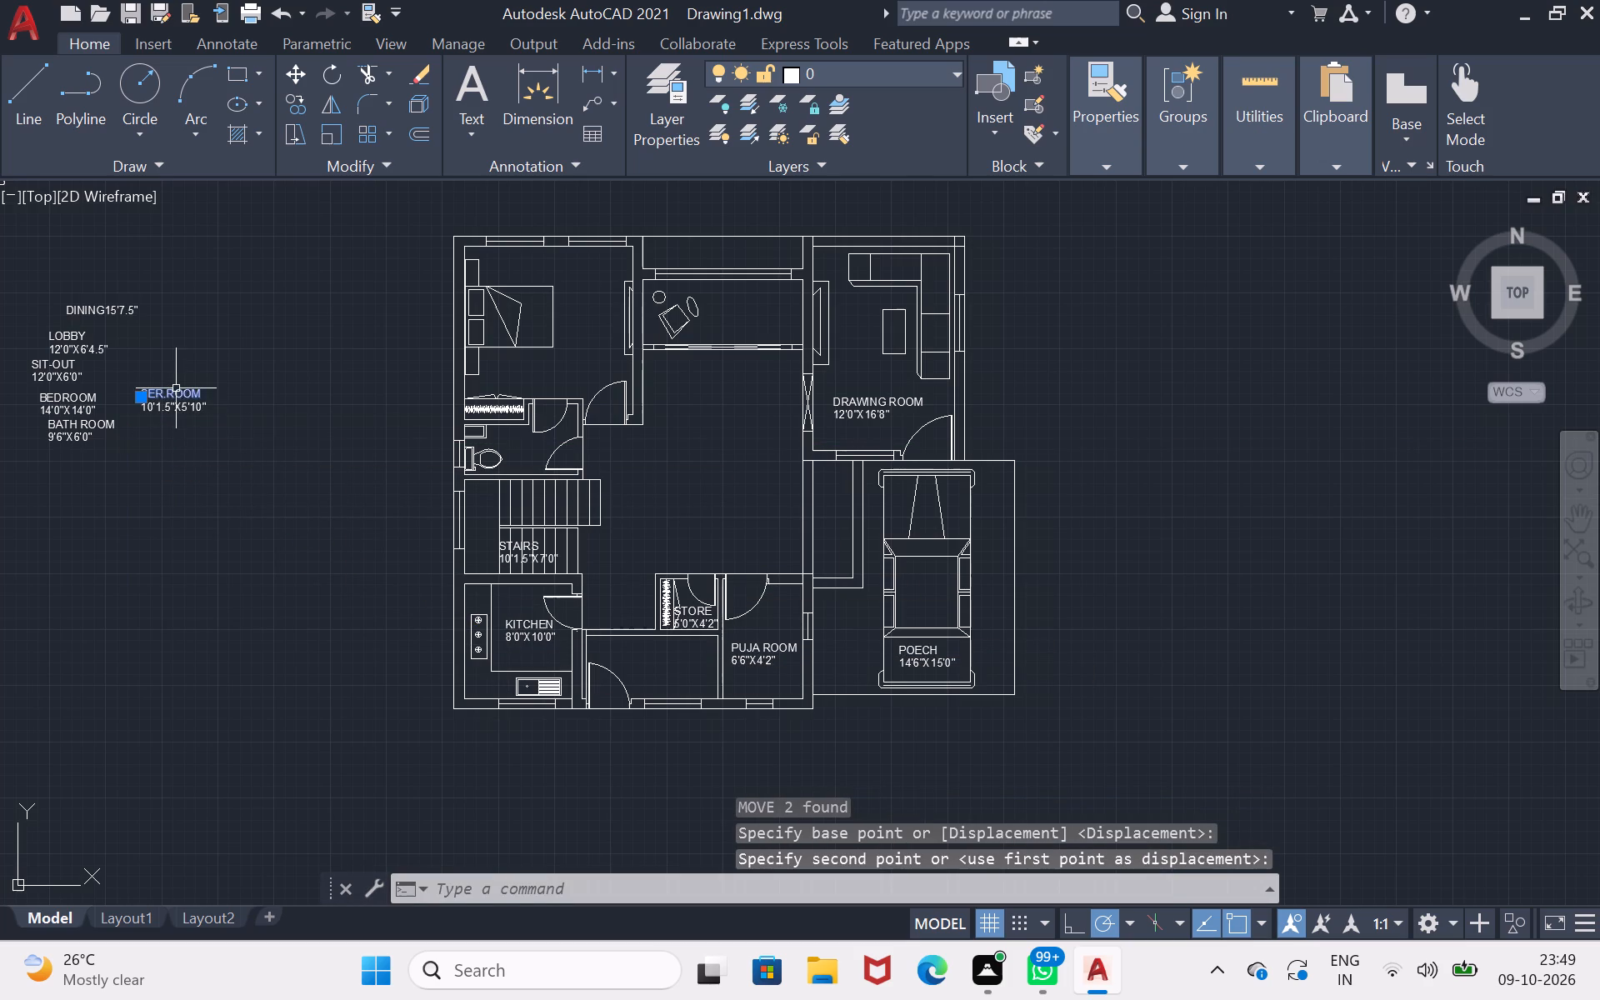
# Move both lines of the SER.ROOM label into the room below the store, between the kitchen and the puja room.
pyautogui.click(176, 388)
pyautogui.click(182, 405)
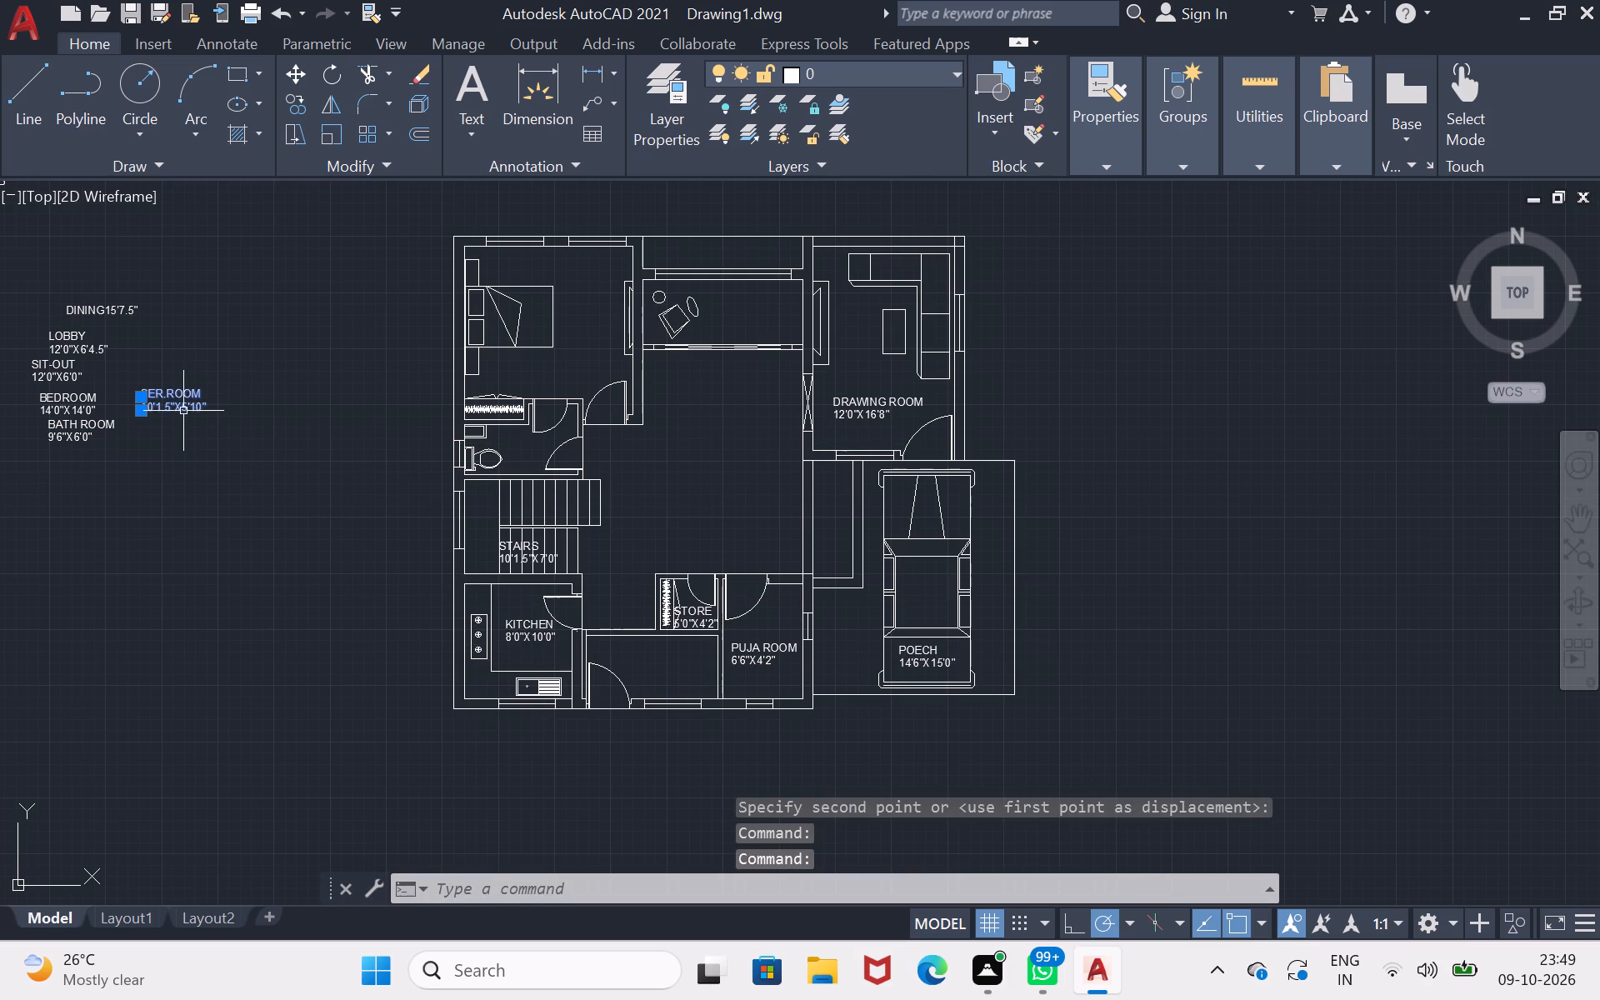
pyautogui.press('m')
pyautogui.press('Return')
pyautogui.click(183, 412)
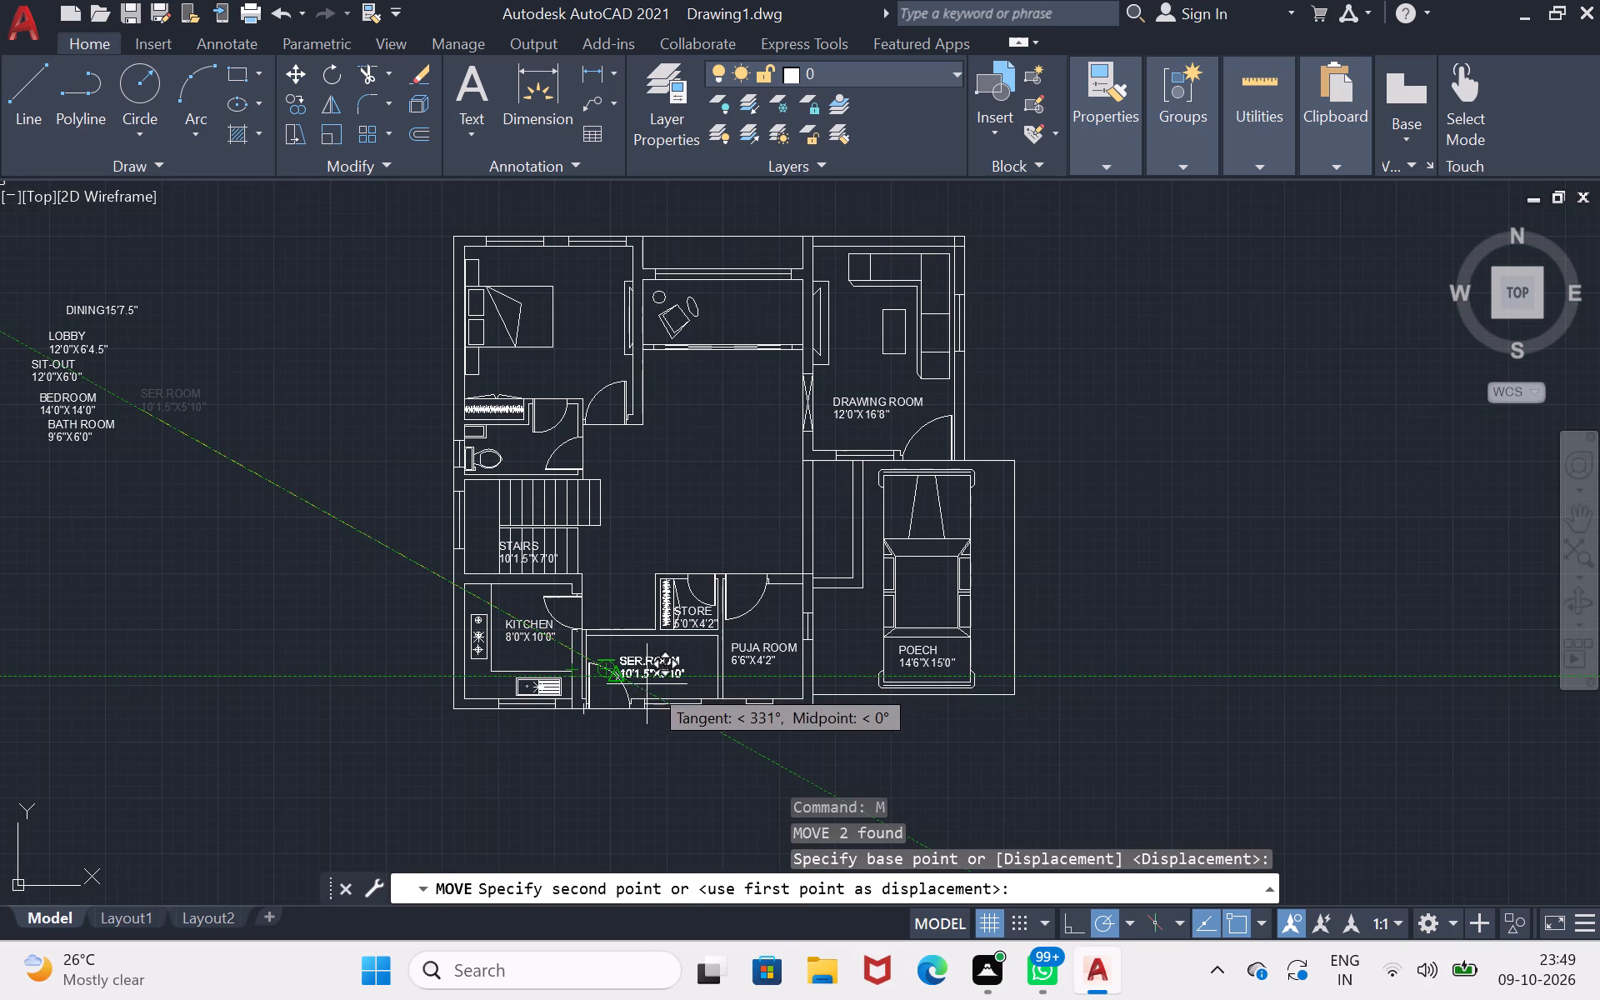
pyautogui.scroll(1, 655, 686)
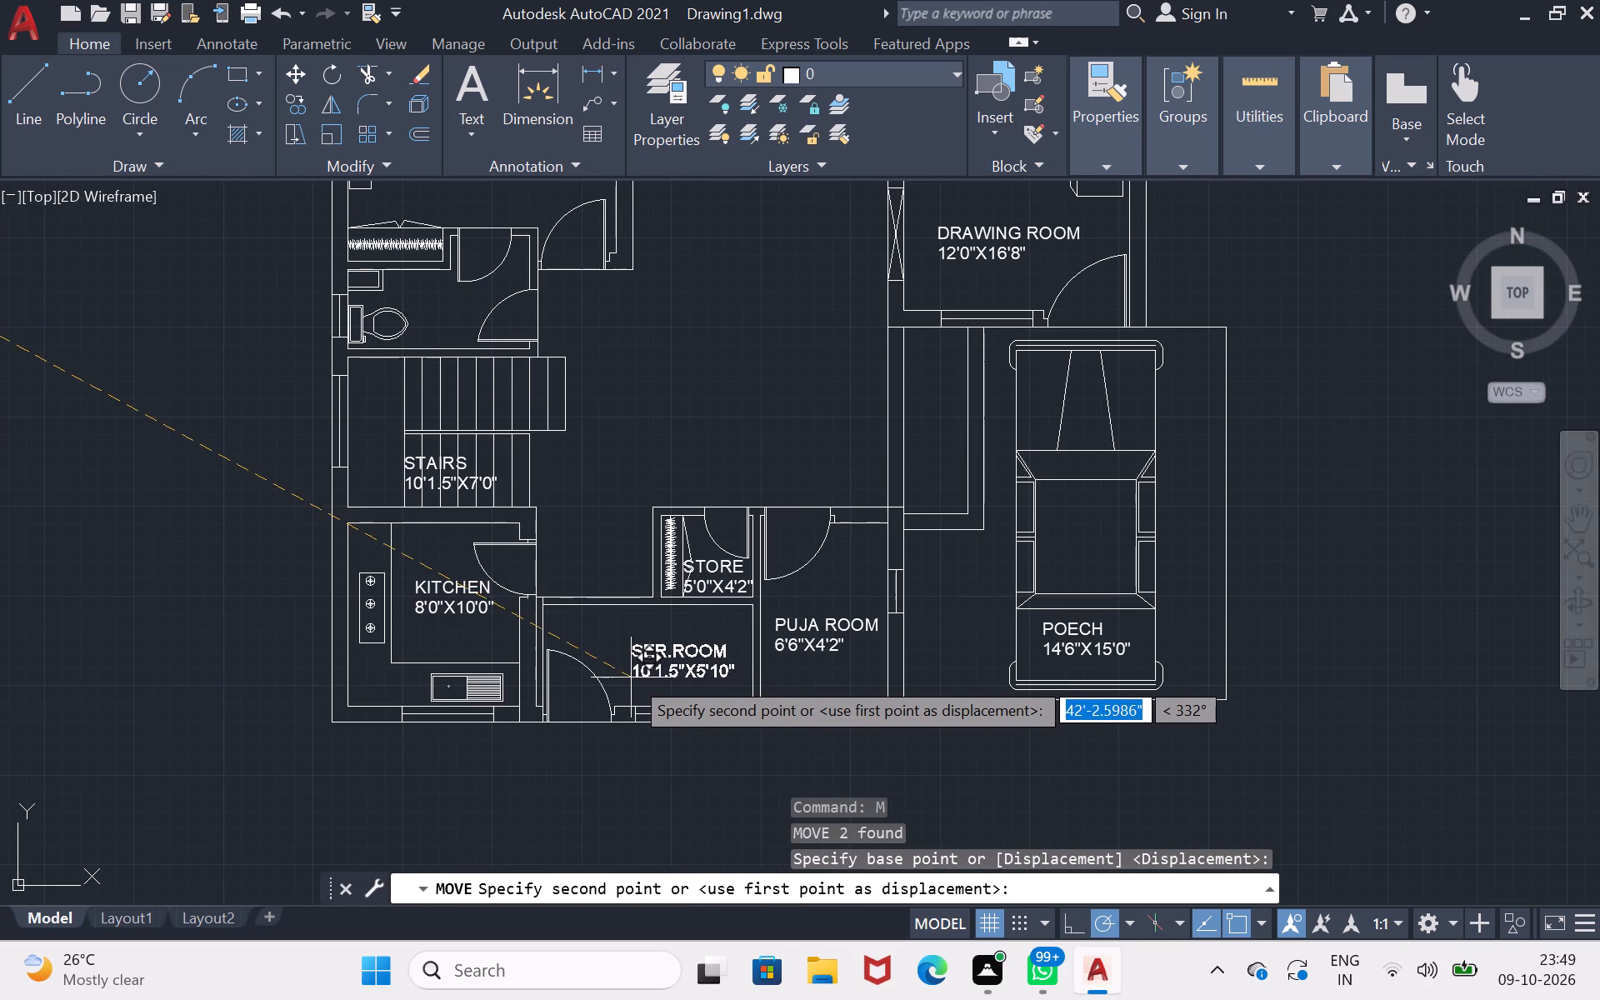
pyautogui.click(627, 668)
# Move both lines of the BEDROOM label into the room with the bed, near its upper-right corner.
pyautogui.scroll(-1, 632, 460)
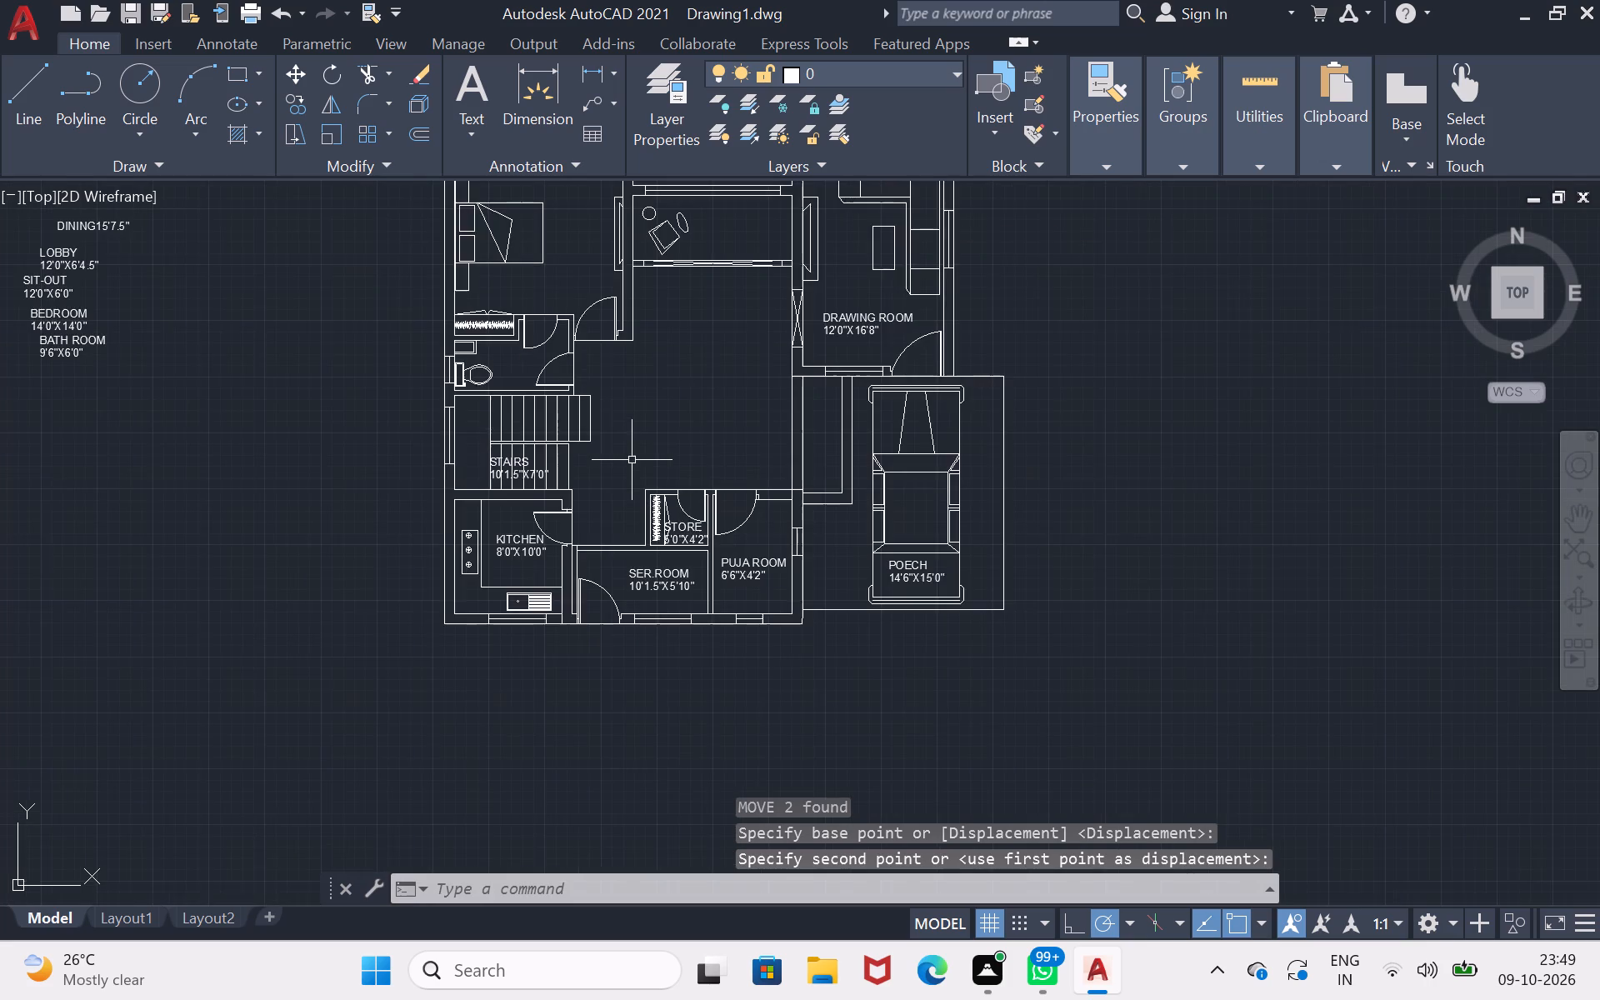
pyautogui.scroll(-1, 632, 460)
pyautogui.scroll(2, 244, 331)
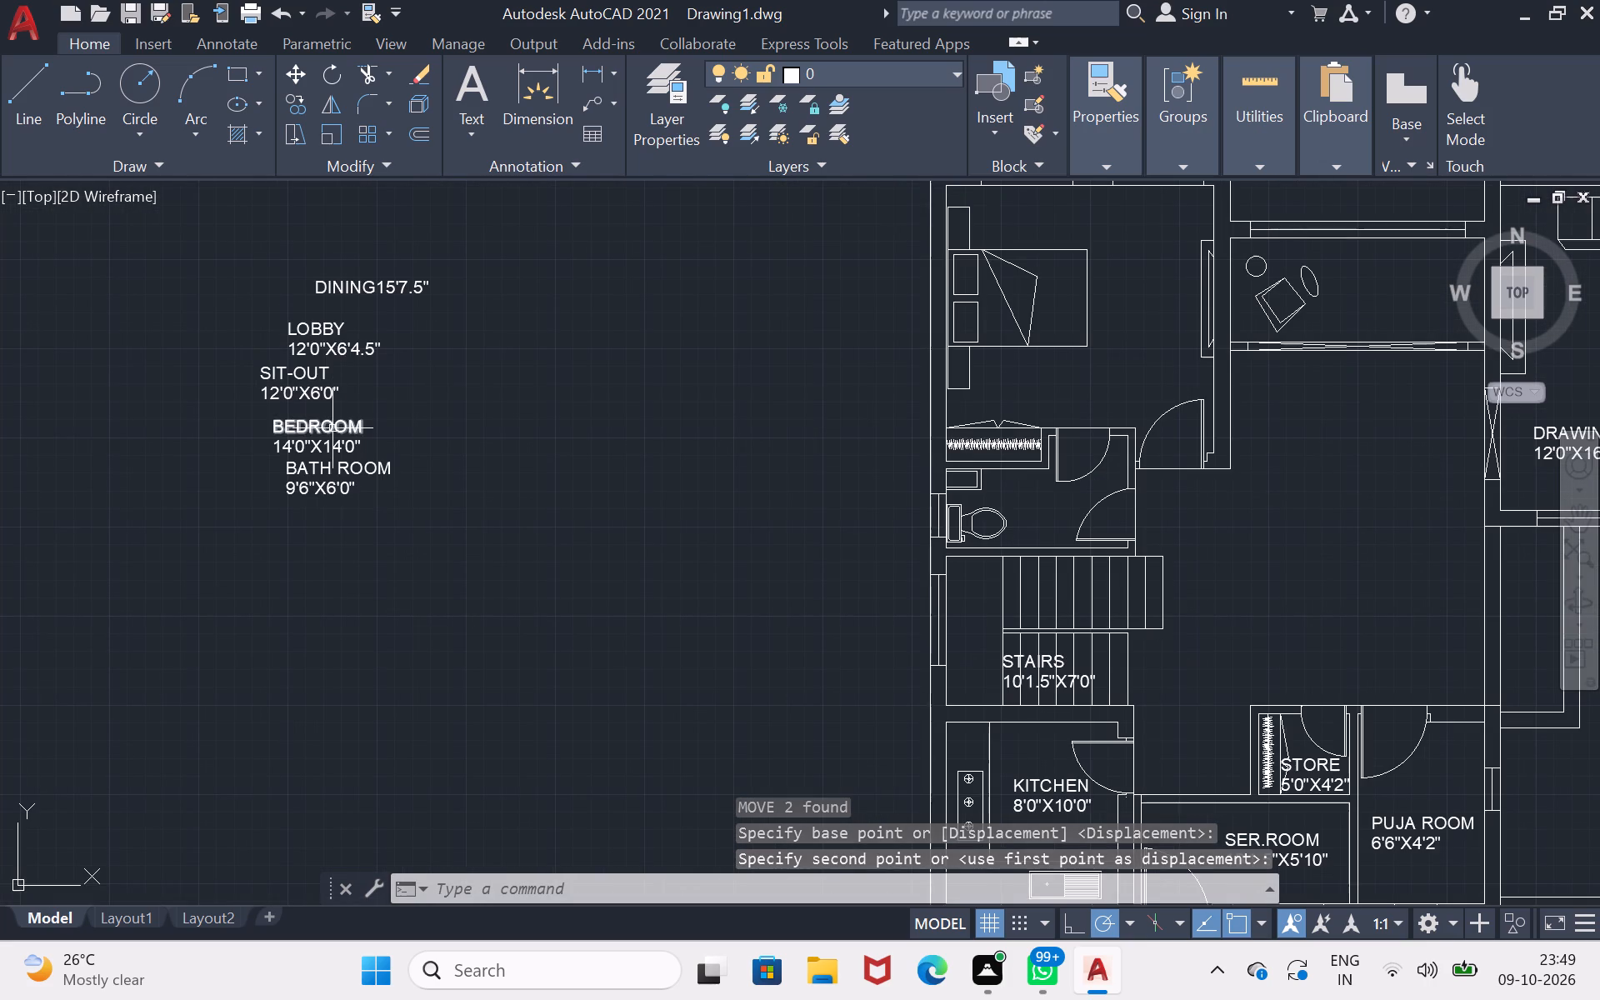
pyautogui.click(332, 428)
pyautogui.click(327, 447)
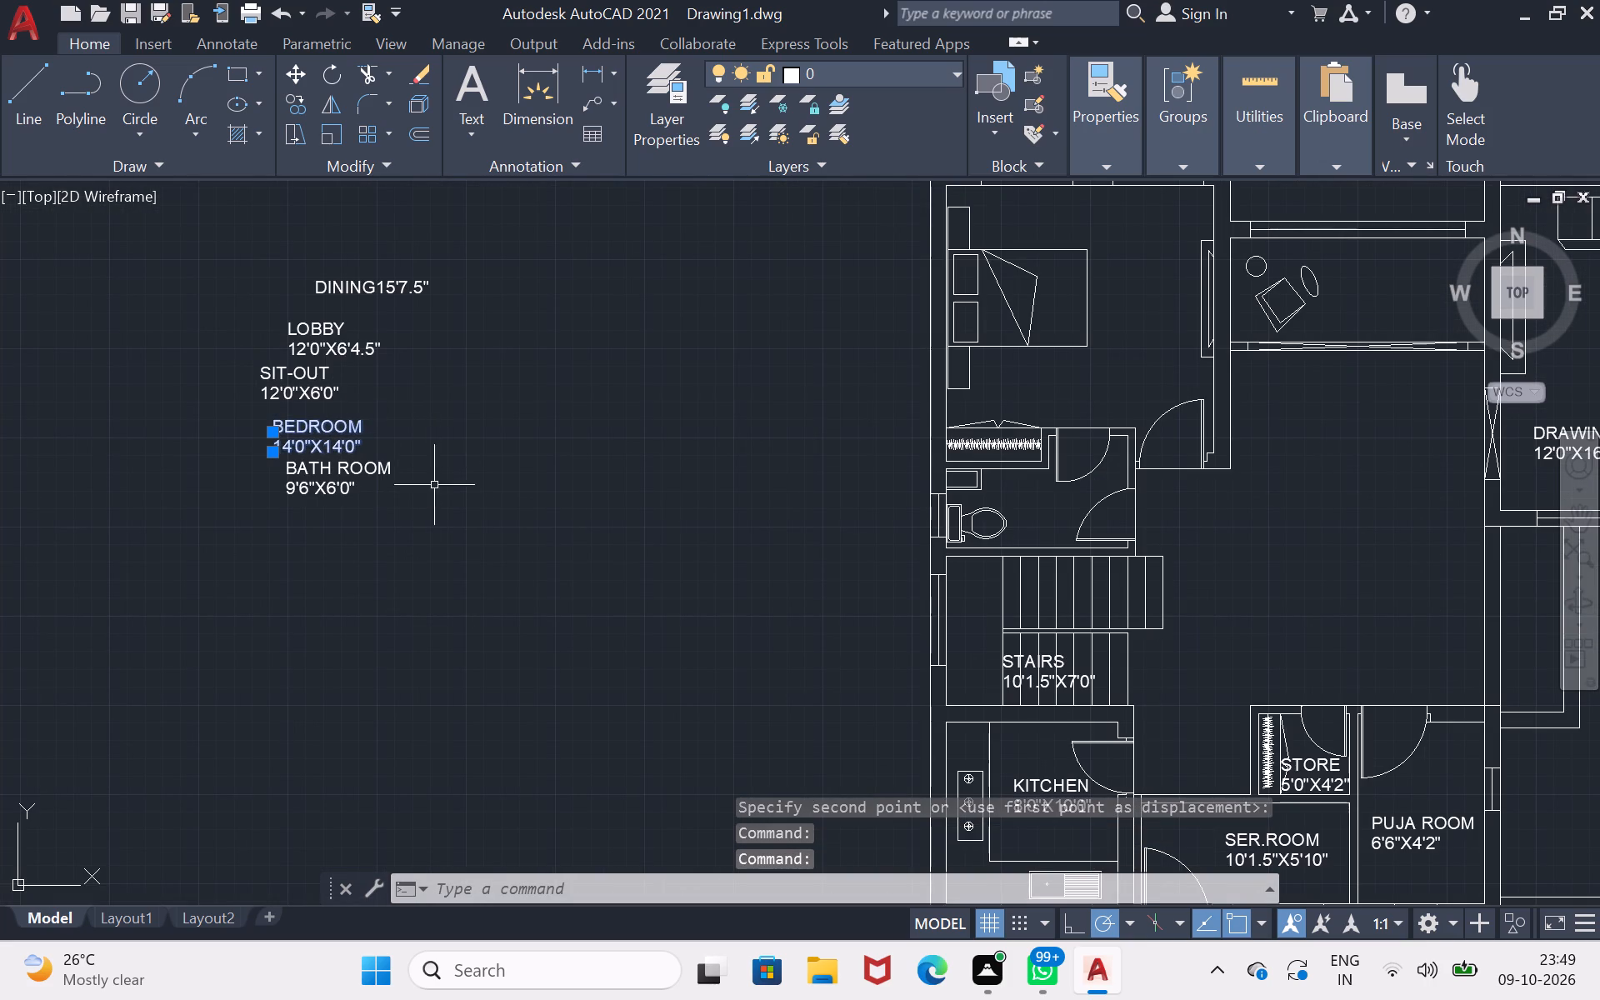
pyautogui.press('m')
pyautogui.press('Return')
pyautogui.click(444, 501)
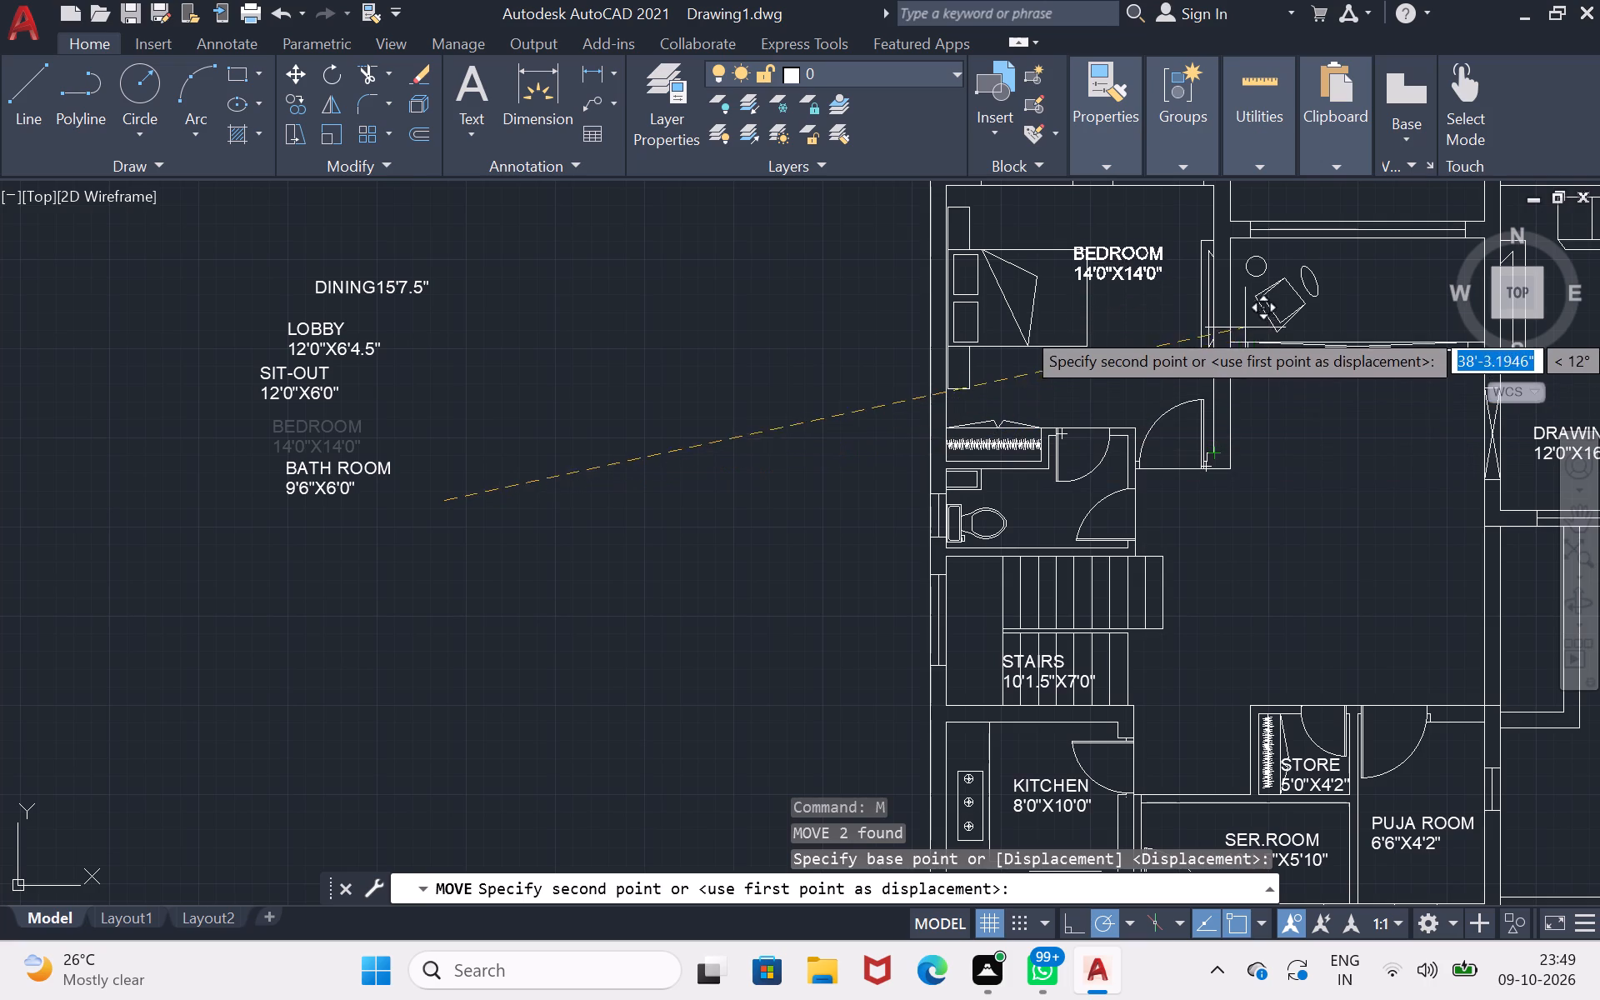
pyautogui.click(1268, 287)
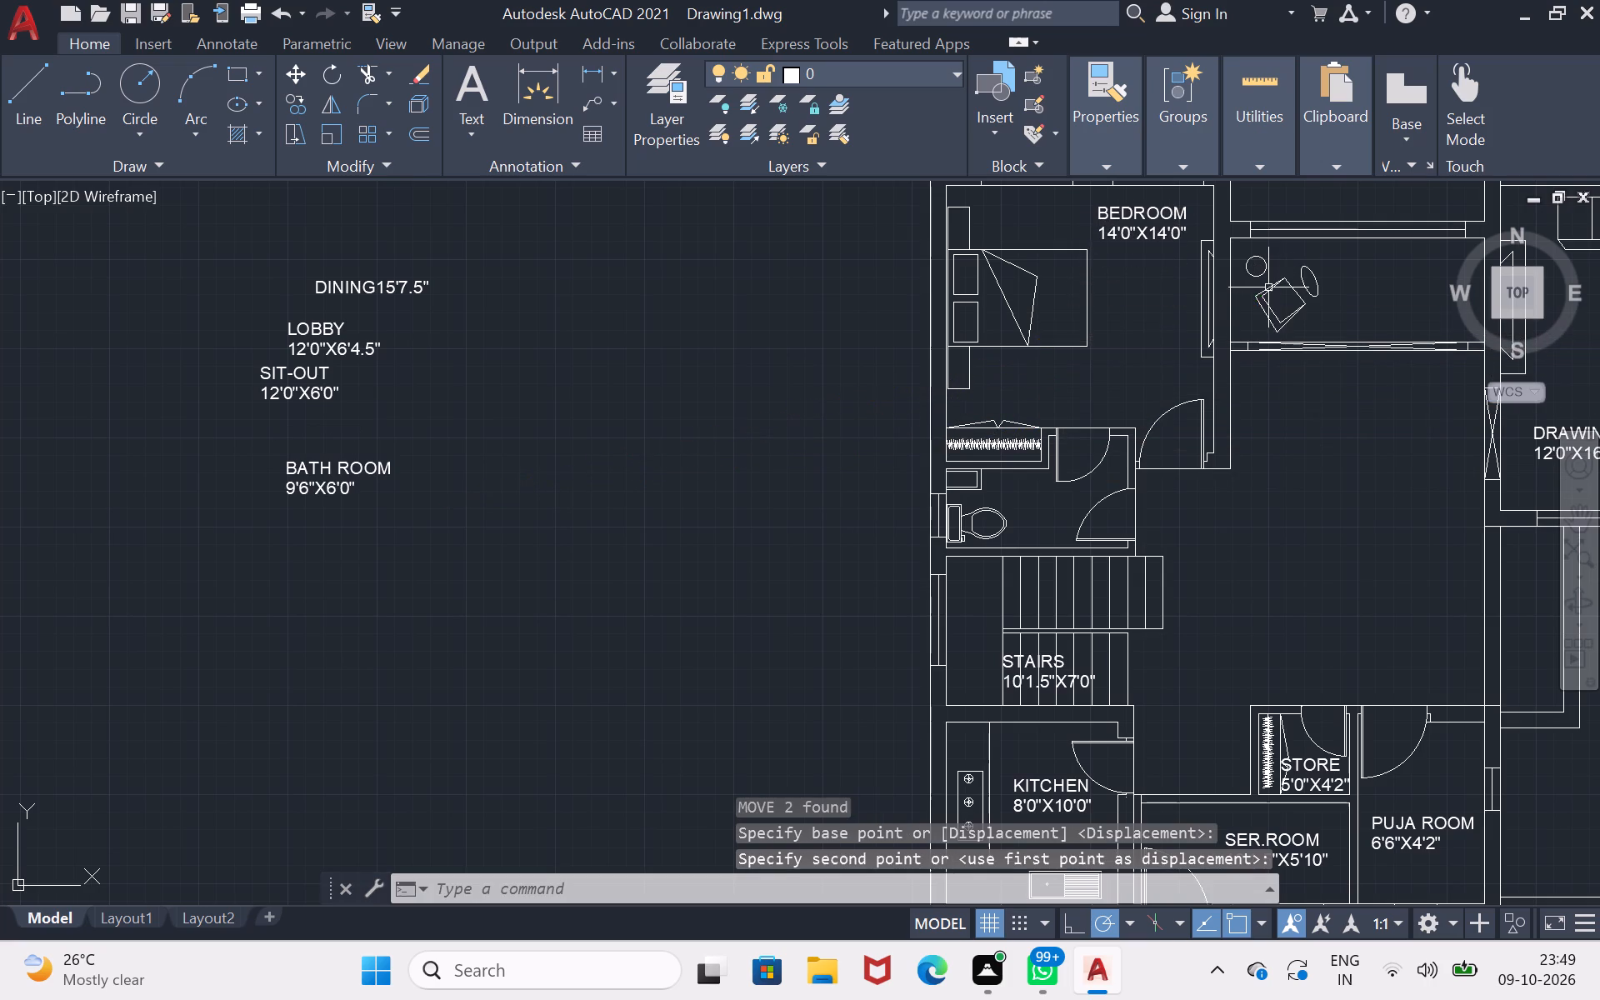
# Move both lines of the BATH ROOM label into the room above the stairs, beside the toilet.
pyautogui.click(337, 464)
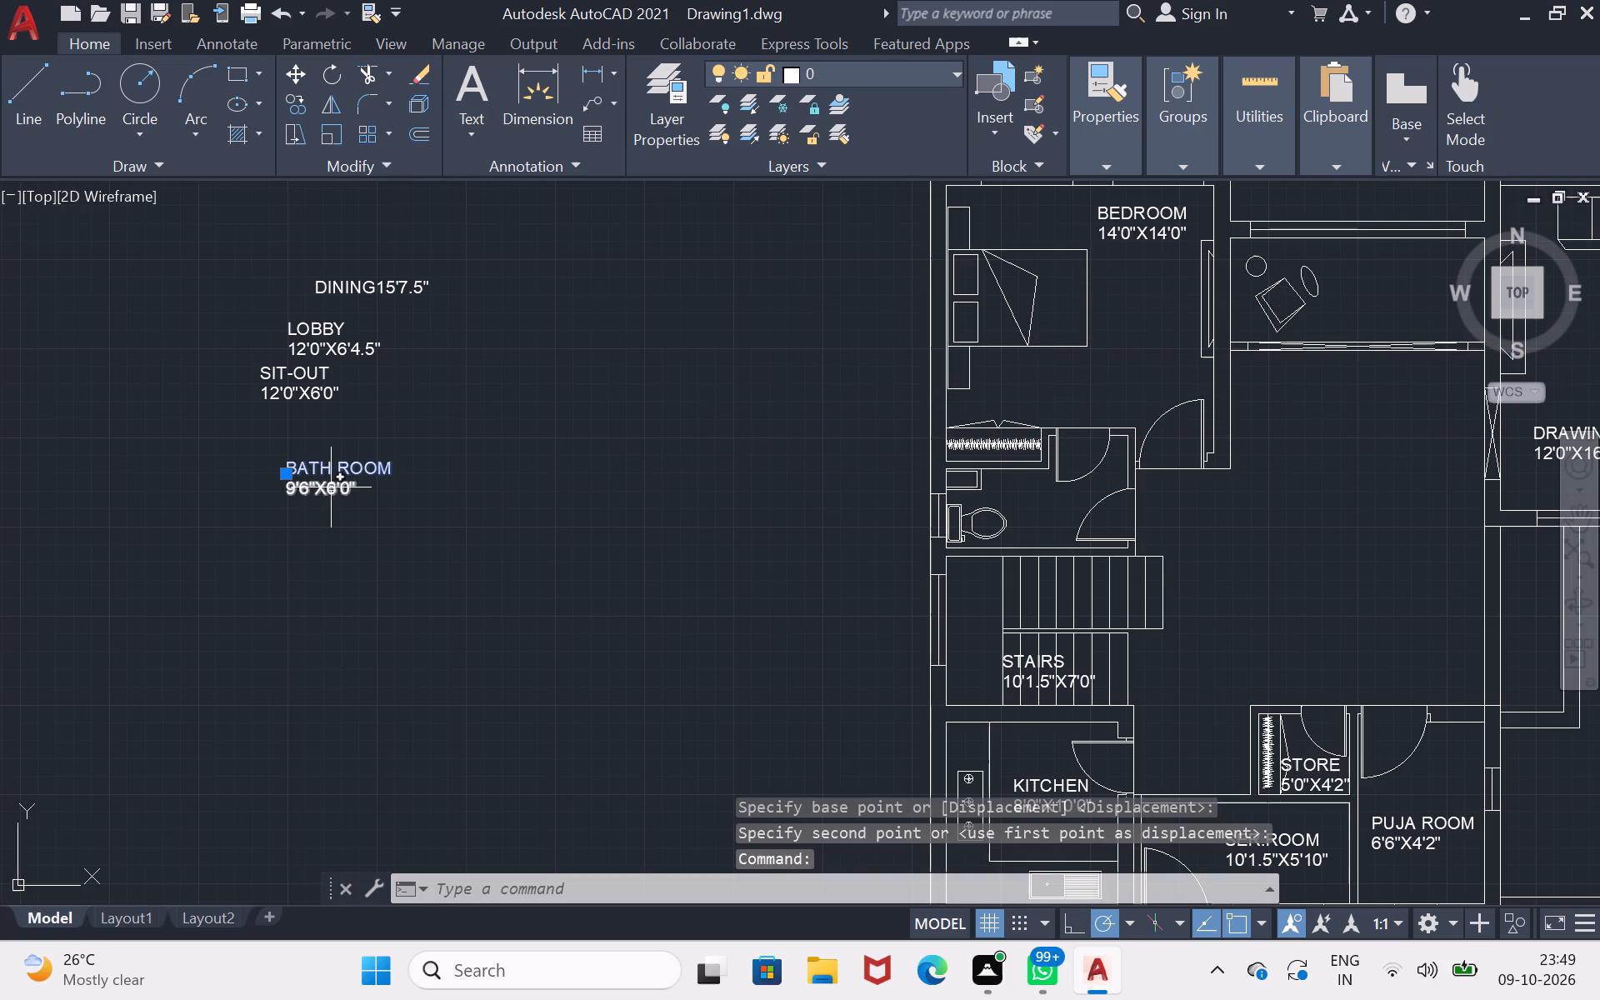
pyautogui.click(331, 487)
pyautogui.press('m')
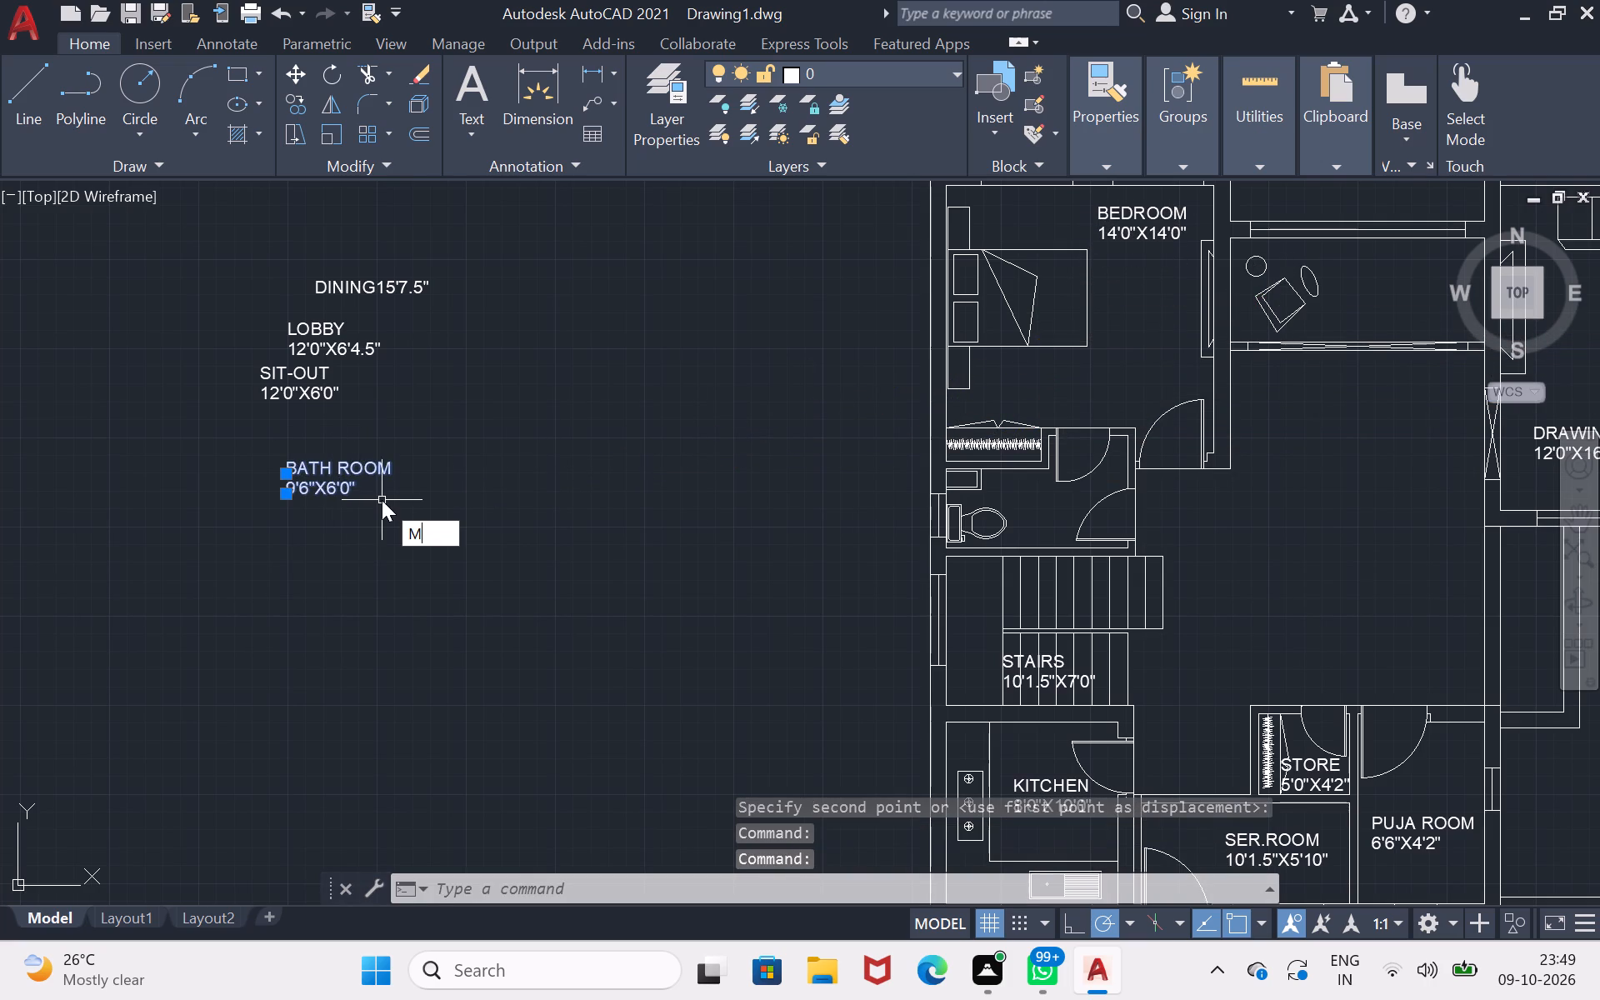
pyautogui.press('Return')
pyautogui.click(382, 500)
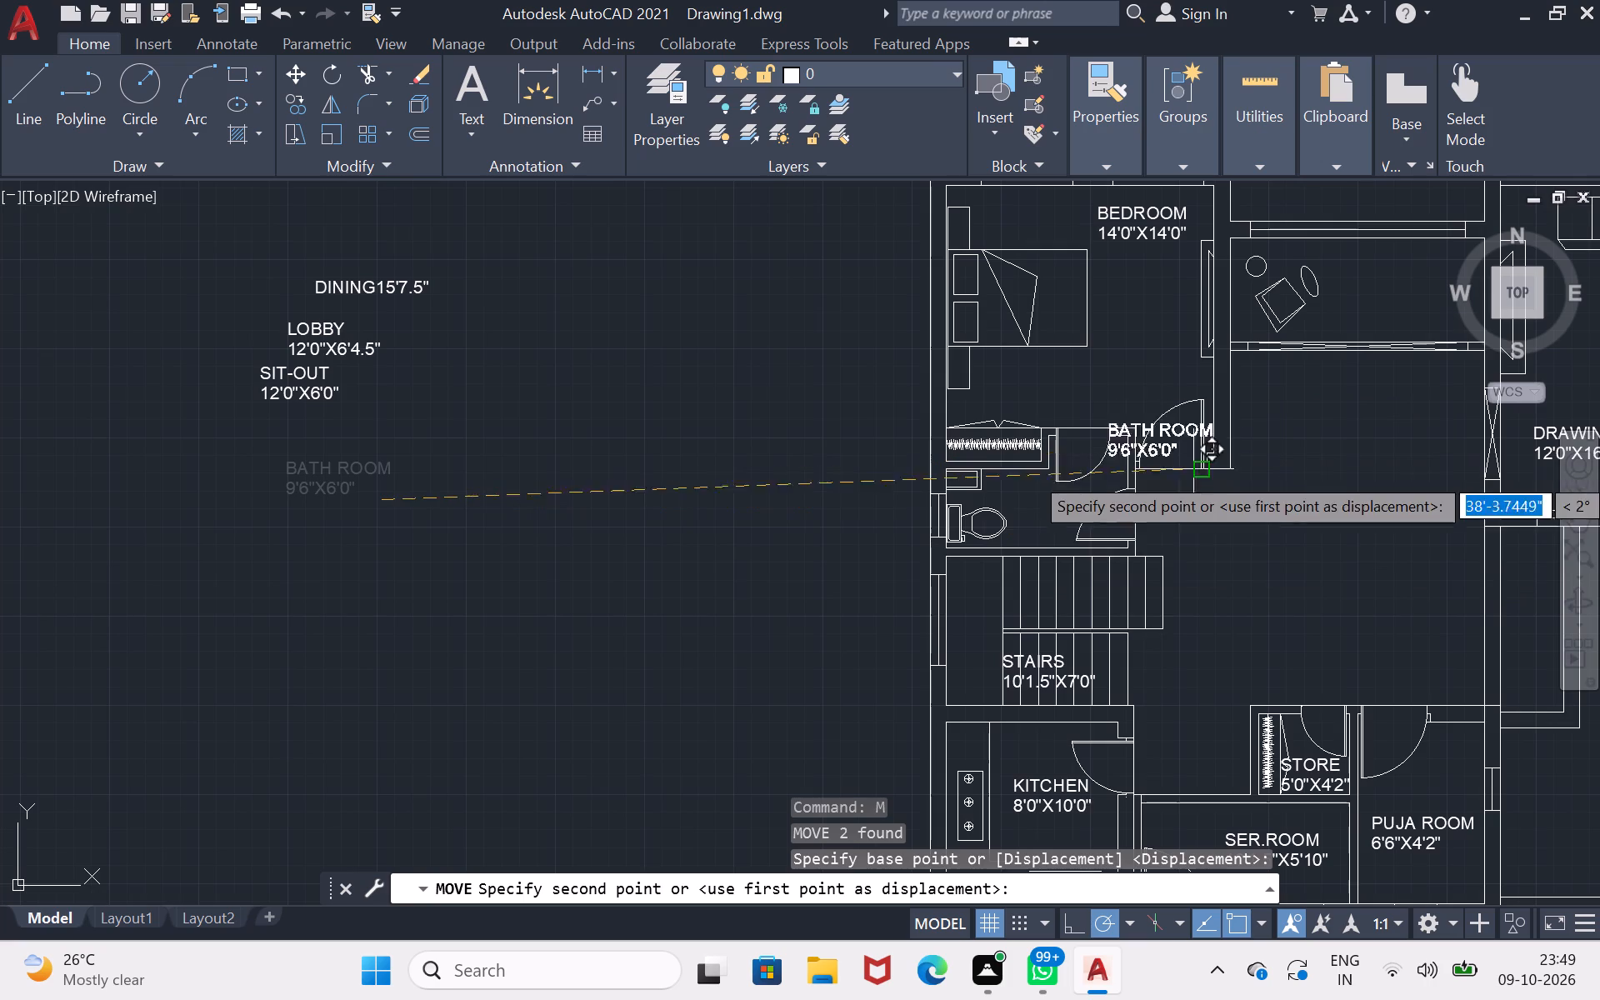
pyautogui.scroll(1, 1058, 520)
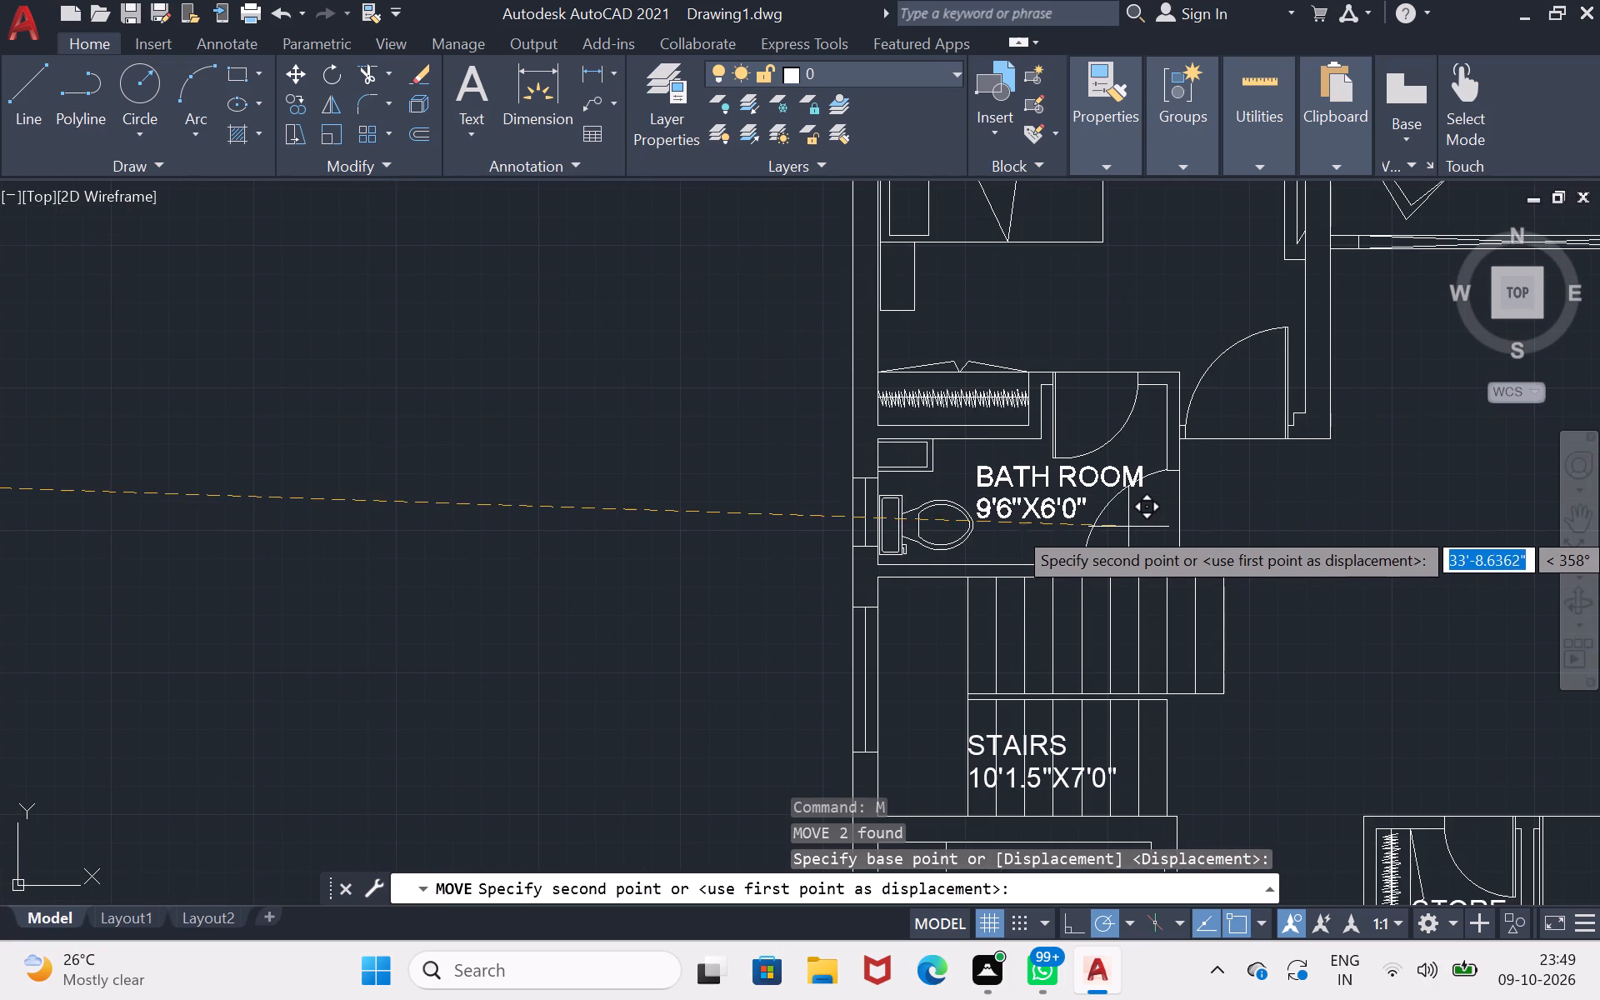
pyautogui.click(1125, 522)
# Move both lines of the SIT-OUT label into the space between bedroom and drawing room, right of the chairs.
pyautogui.scroll(-1, 1126, 543)
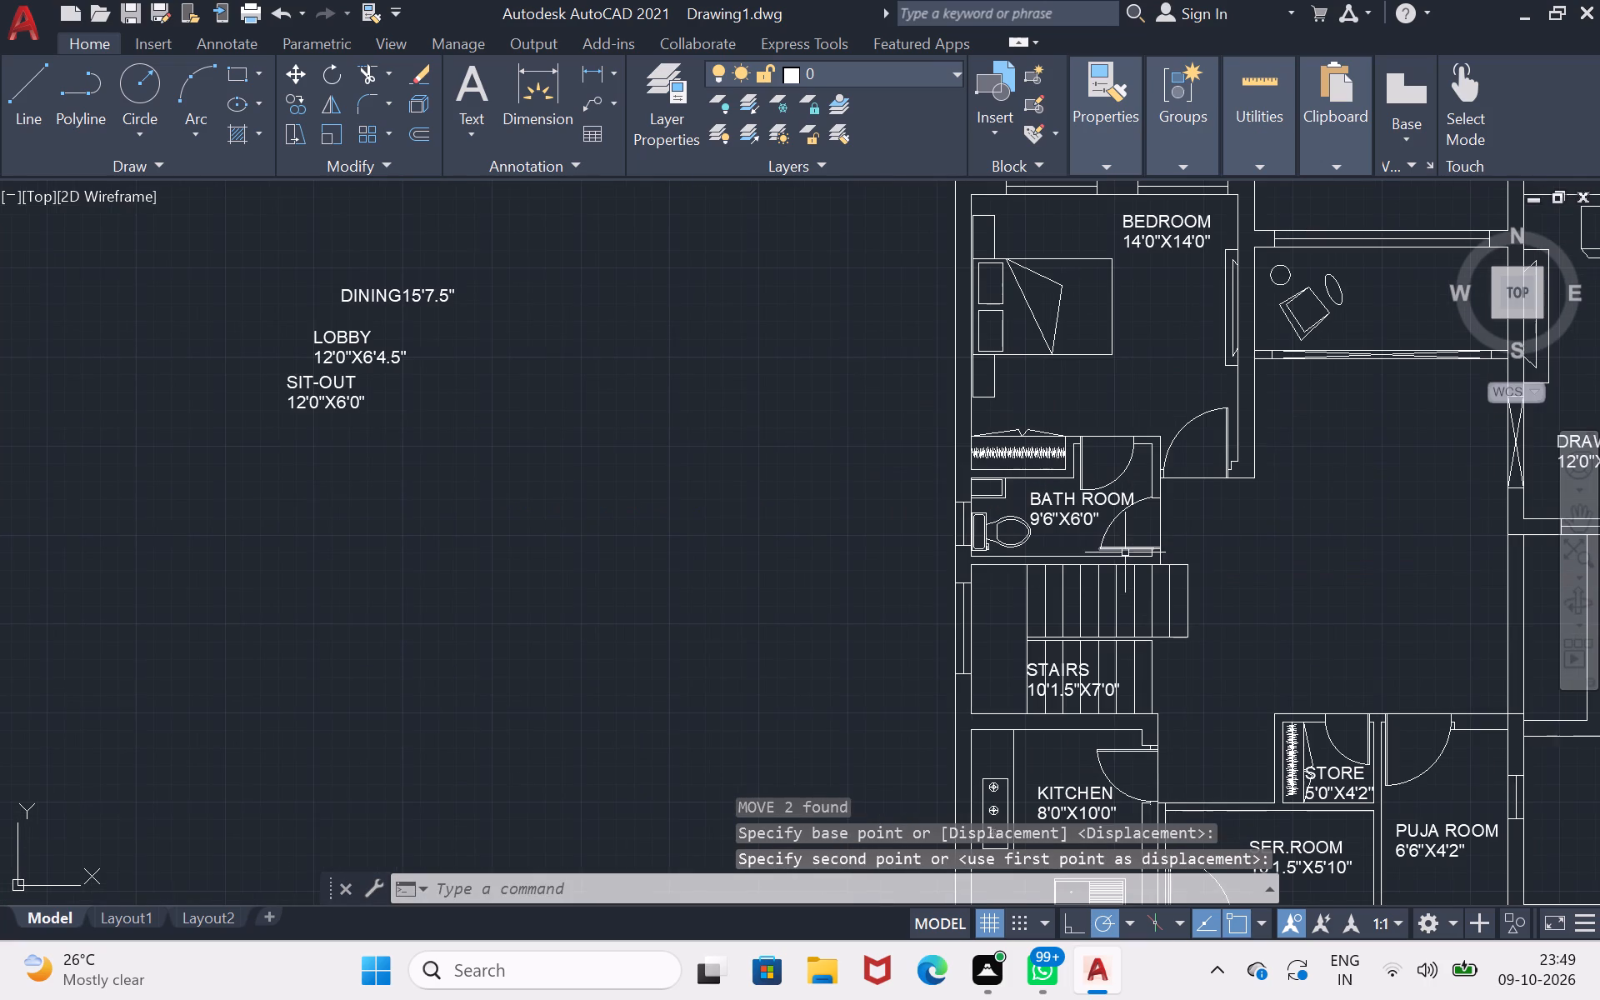
pyautogui.click(323, 389)
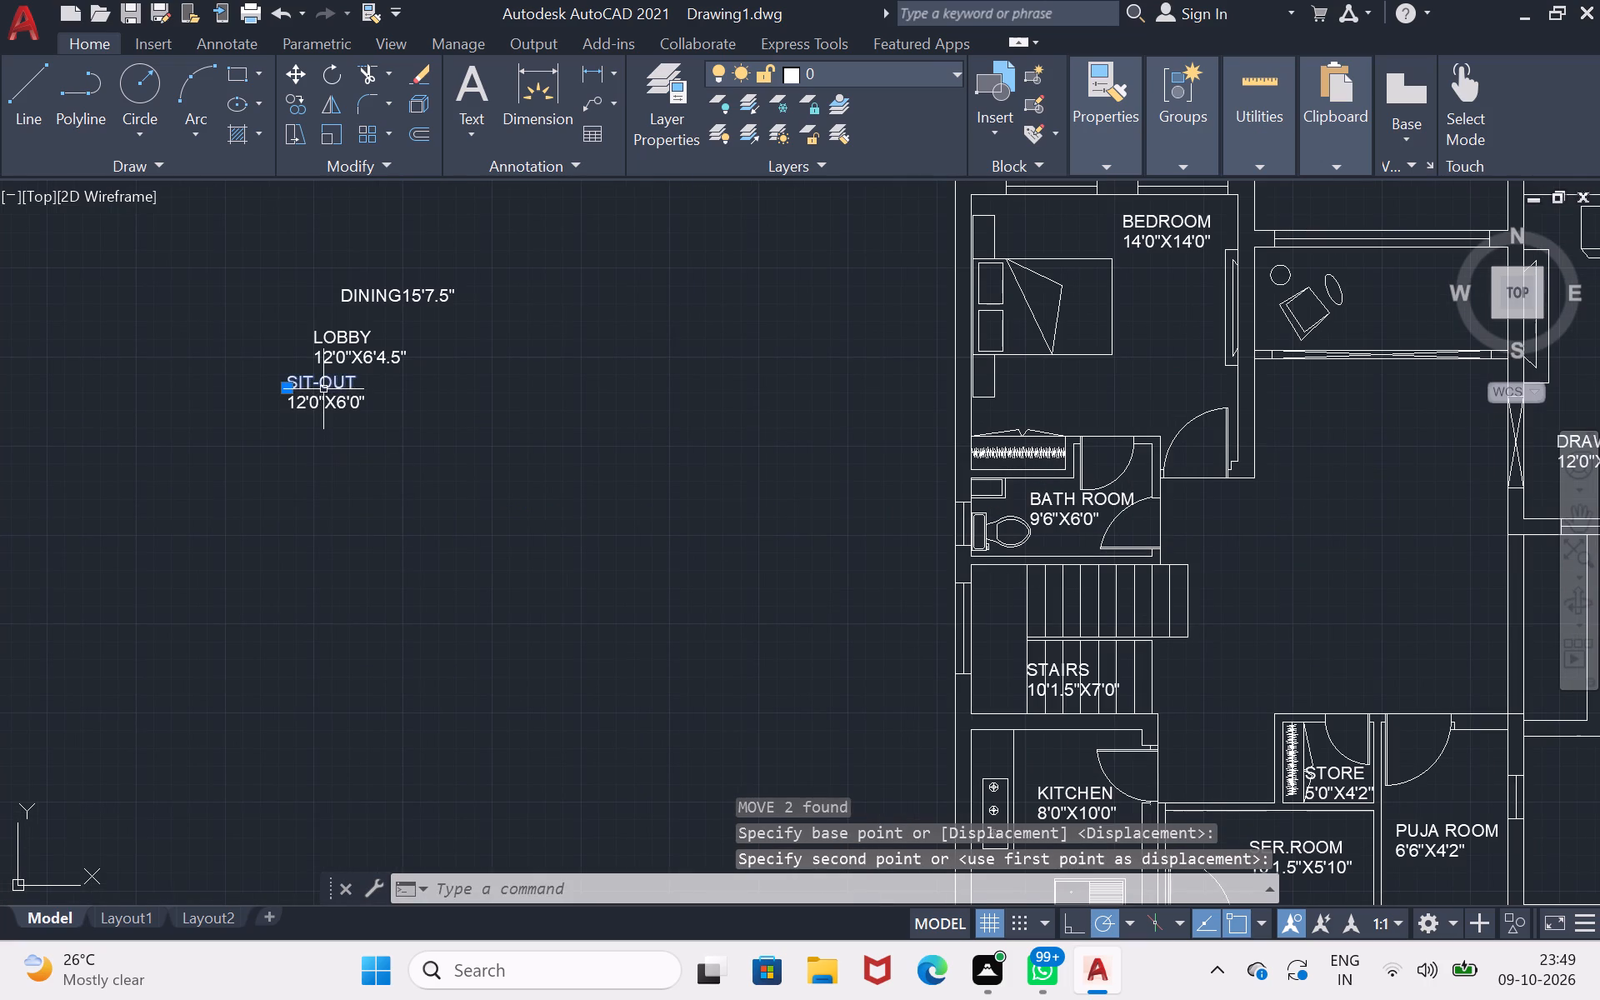
pyautogui.click(324, 405)
pyautogui.press('m')
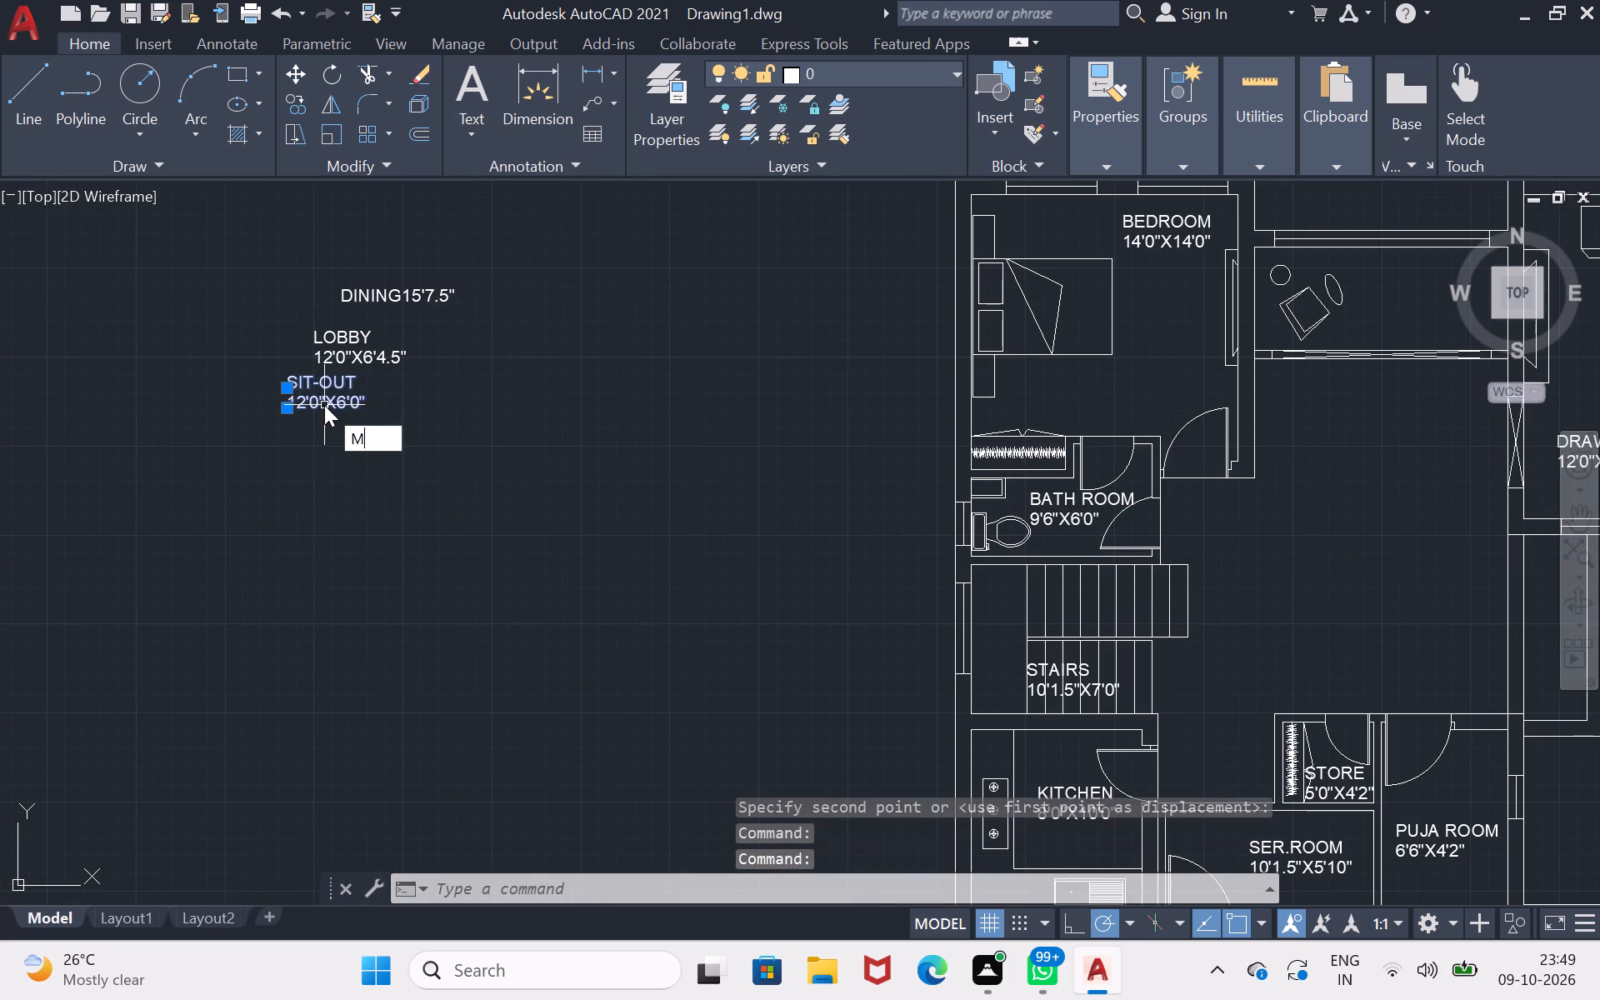
pyautogui.press('Return')
pyautogui.click(324, 405)
pyautogui.scroll(-1, 1002, 507)
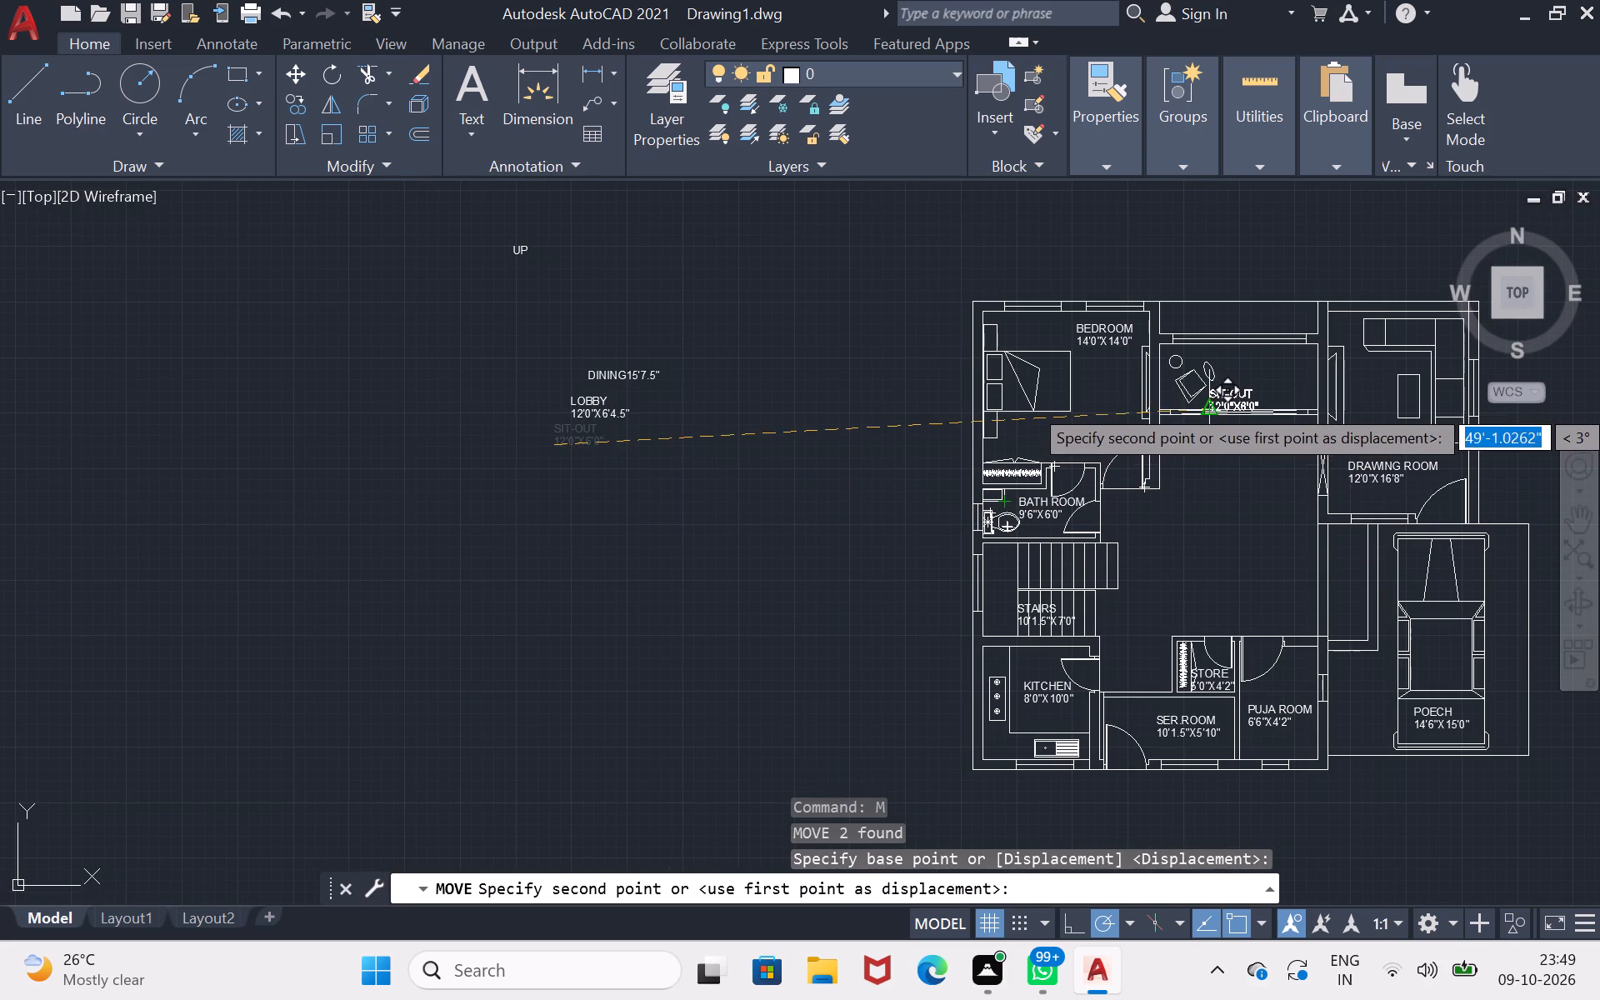
pyautogui.scroll(1, 1222, 387)
pyautogui.click(1222, 387)
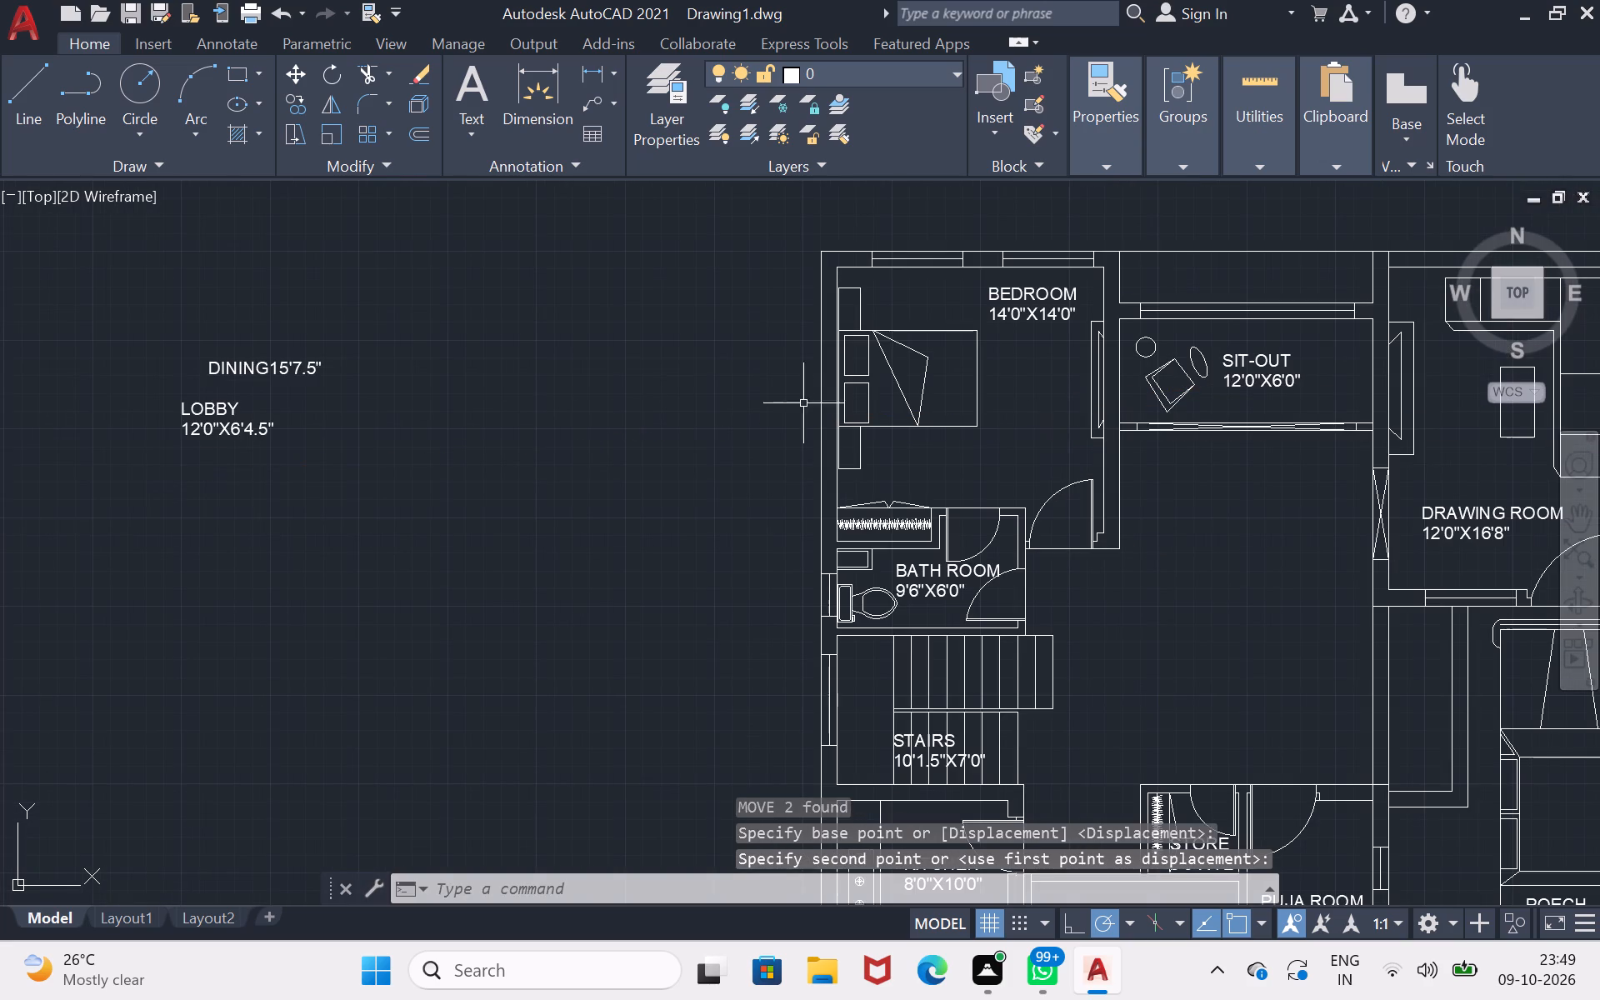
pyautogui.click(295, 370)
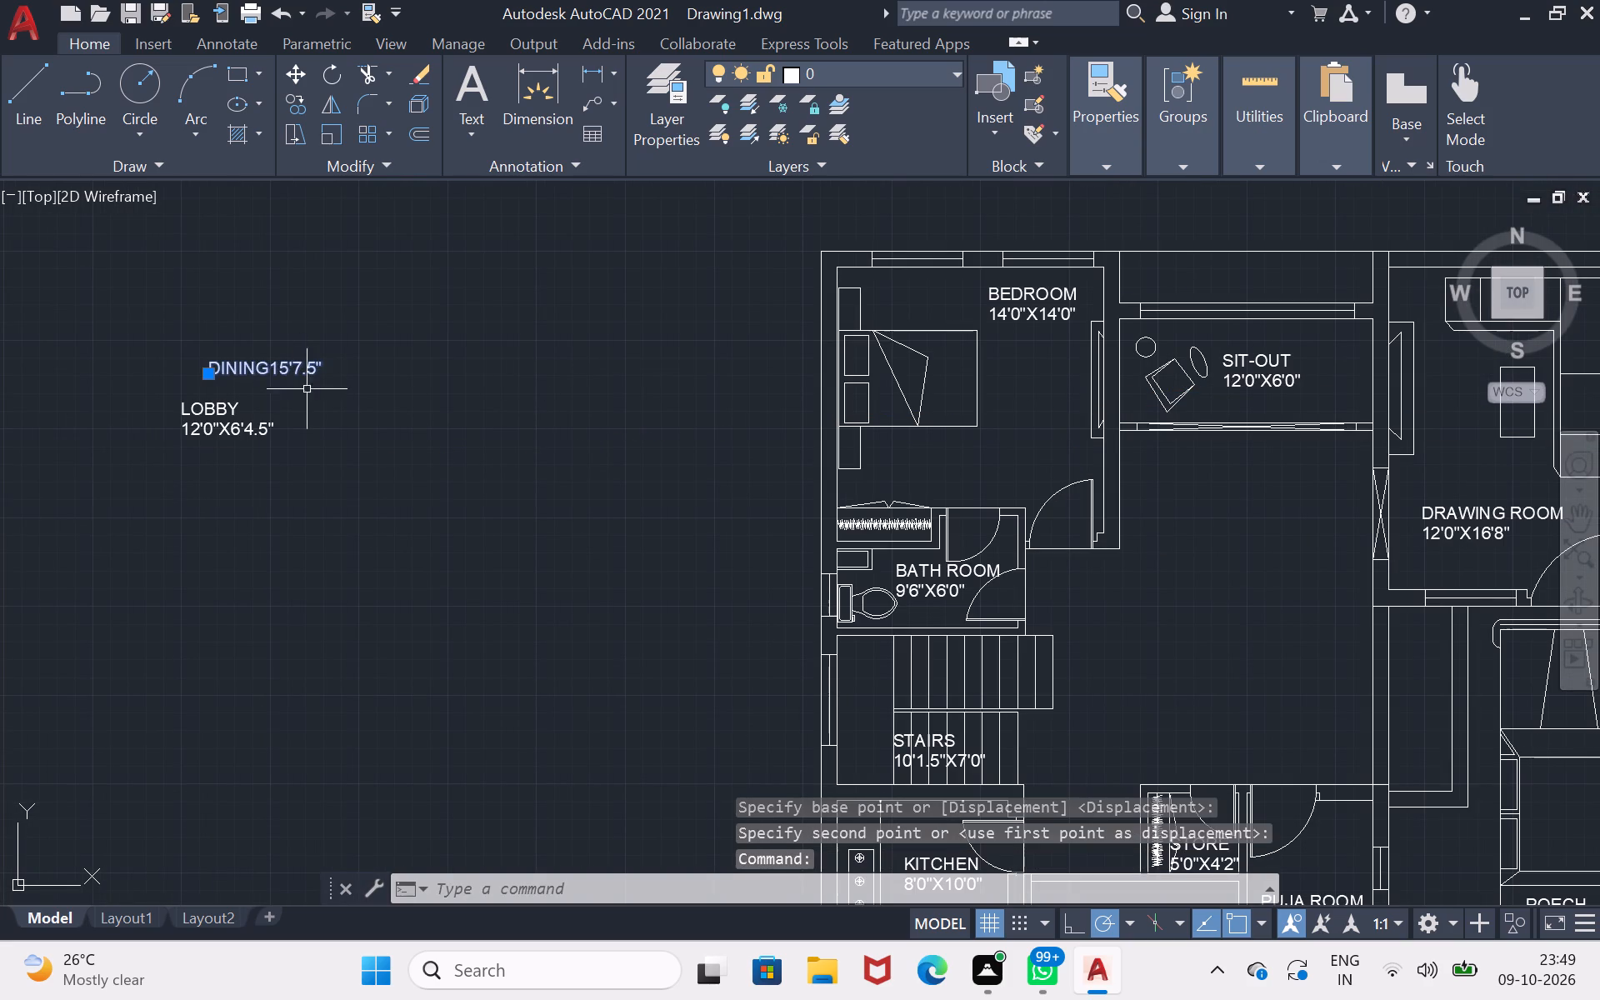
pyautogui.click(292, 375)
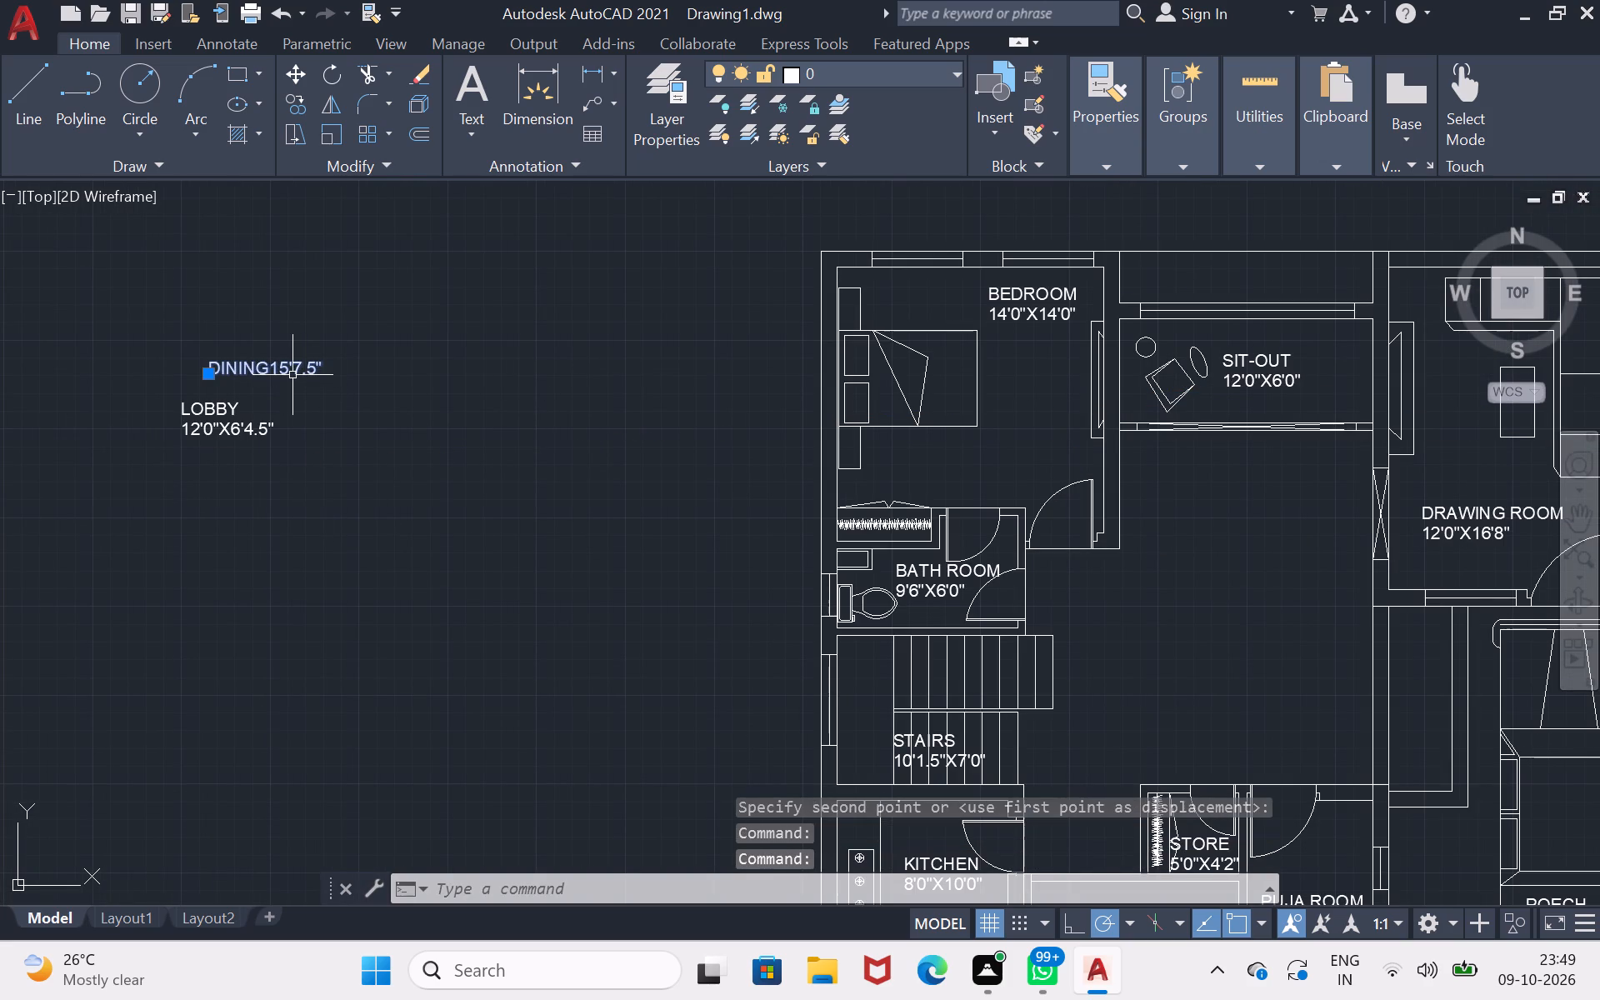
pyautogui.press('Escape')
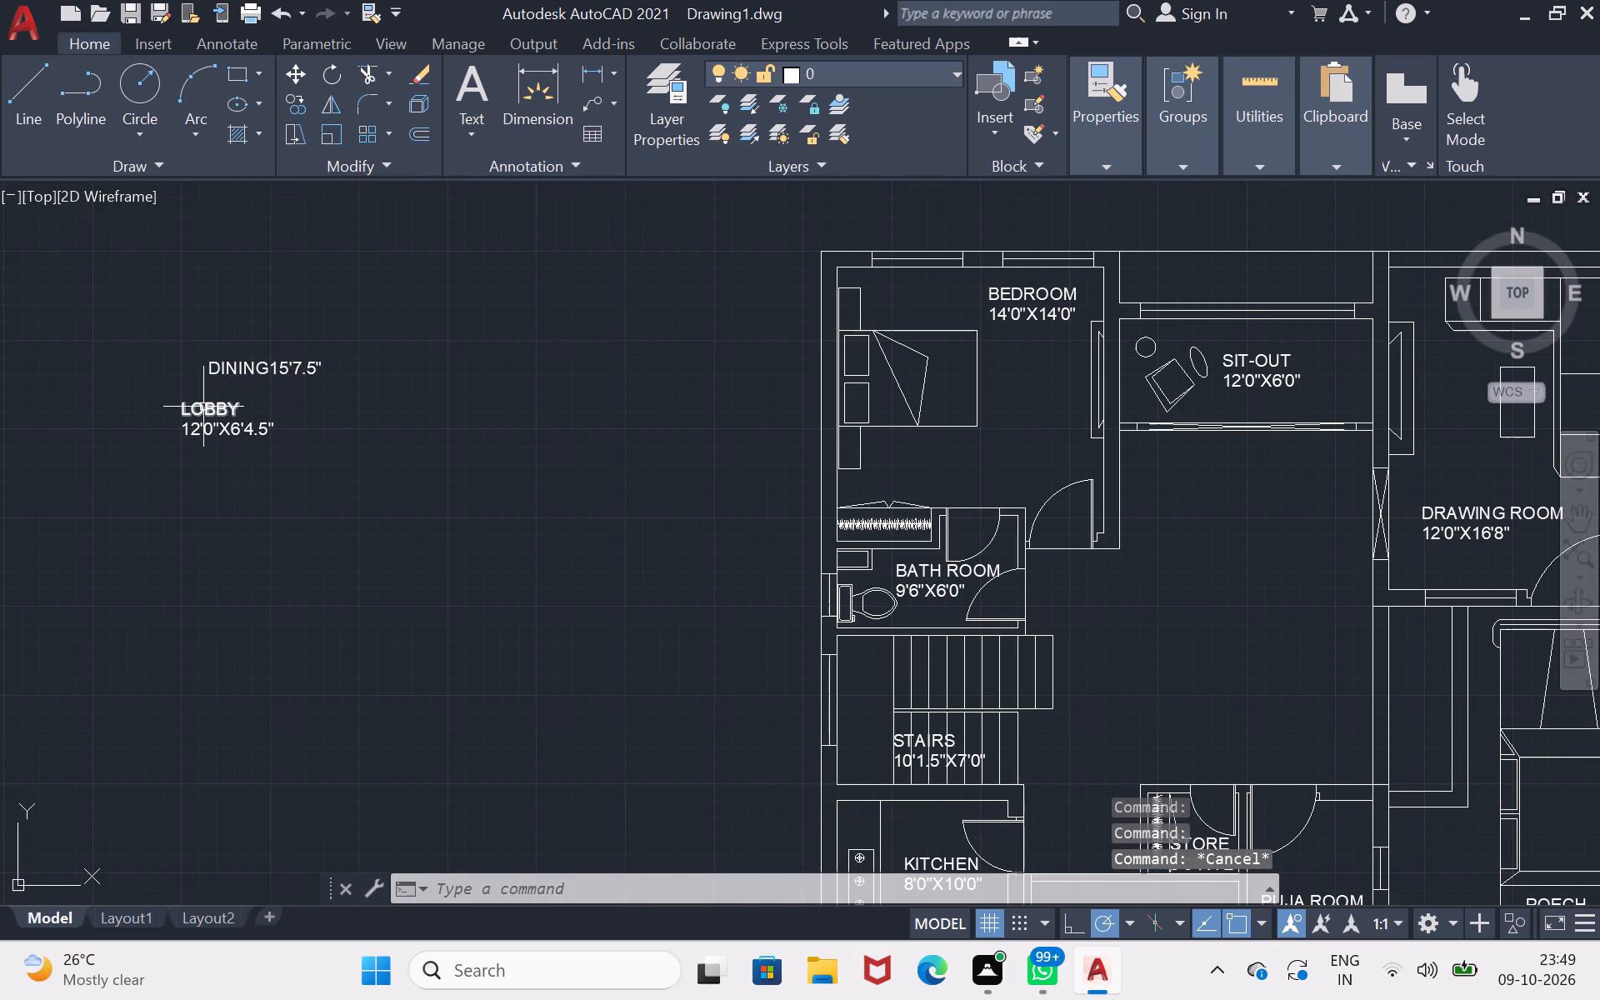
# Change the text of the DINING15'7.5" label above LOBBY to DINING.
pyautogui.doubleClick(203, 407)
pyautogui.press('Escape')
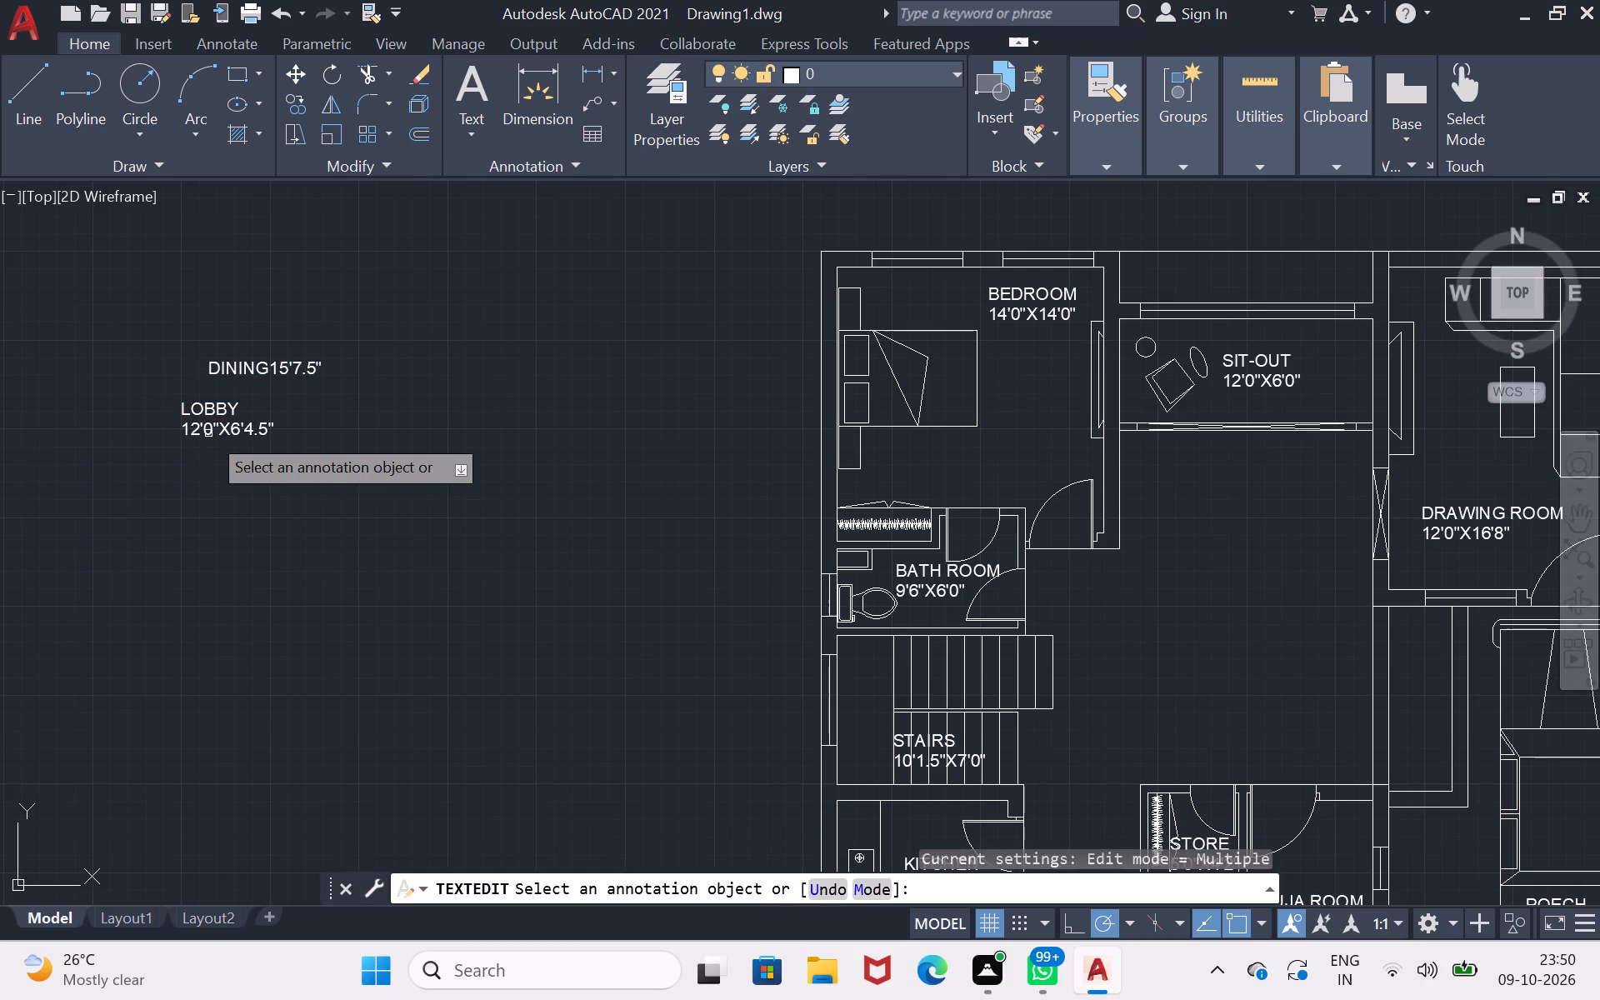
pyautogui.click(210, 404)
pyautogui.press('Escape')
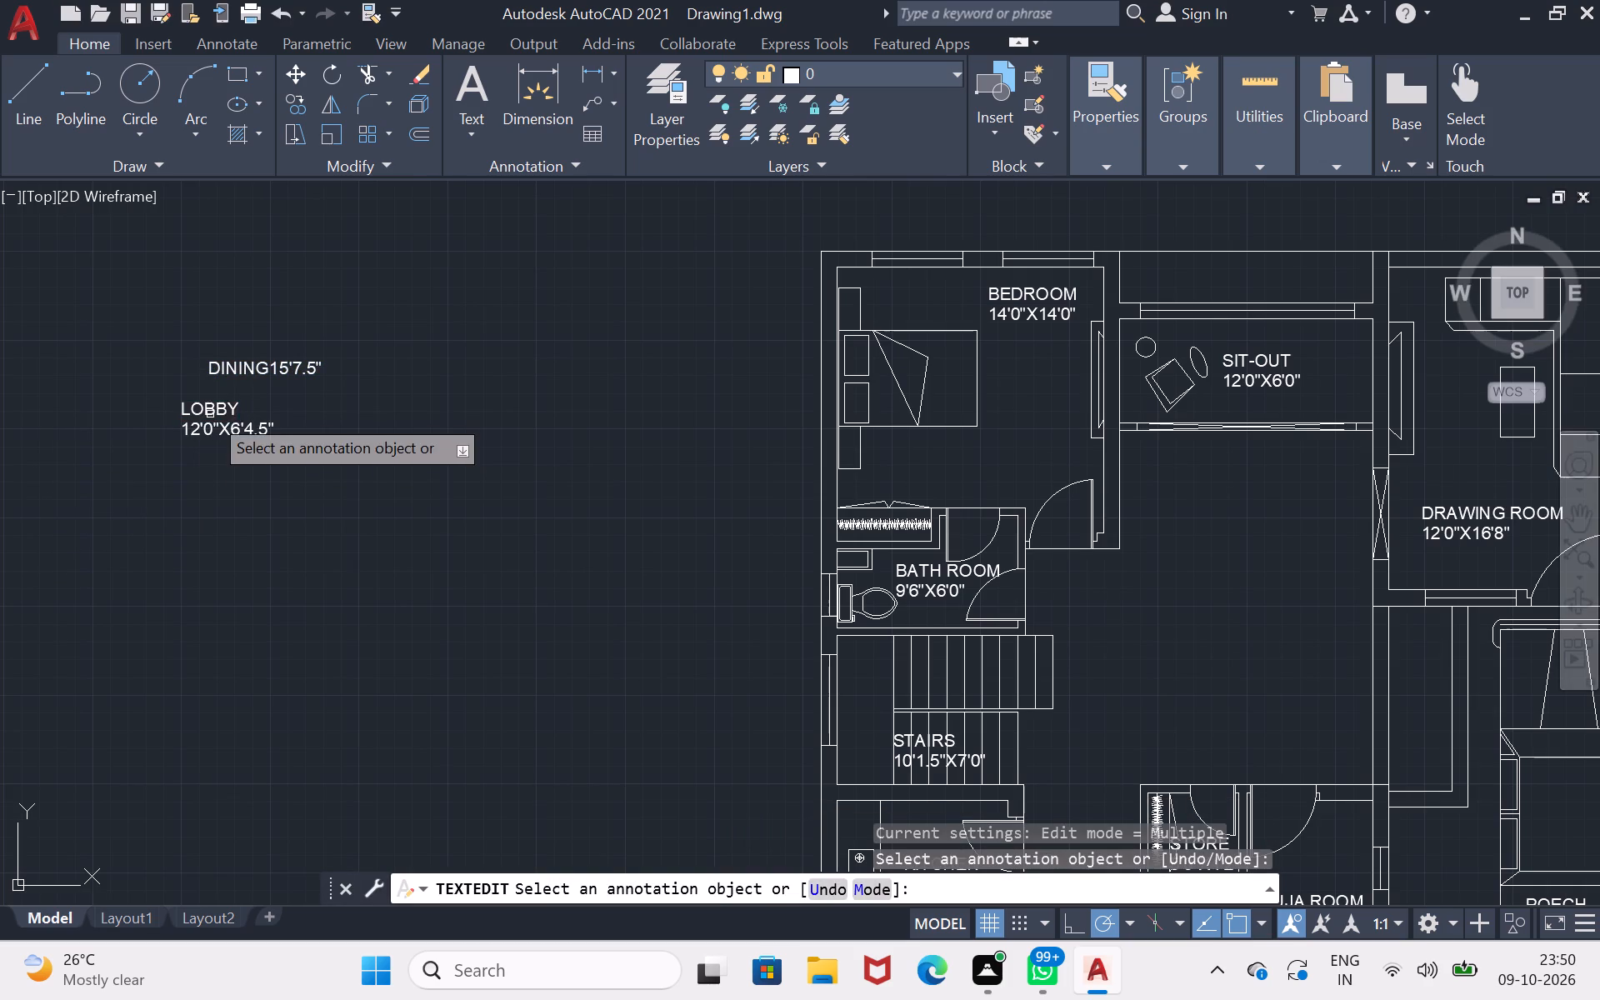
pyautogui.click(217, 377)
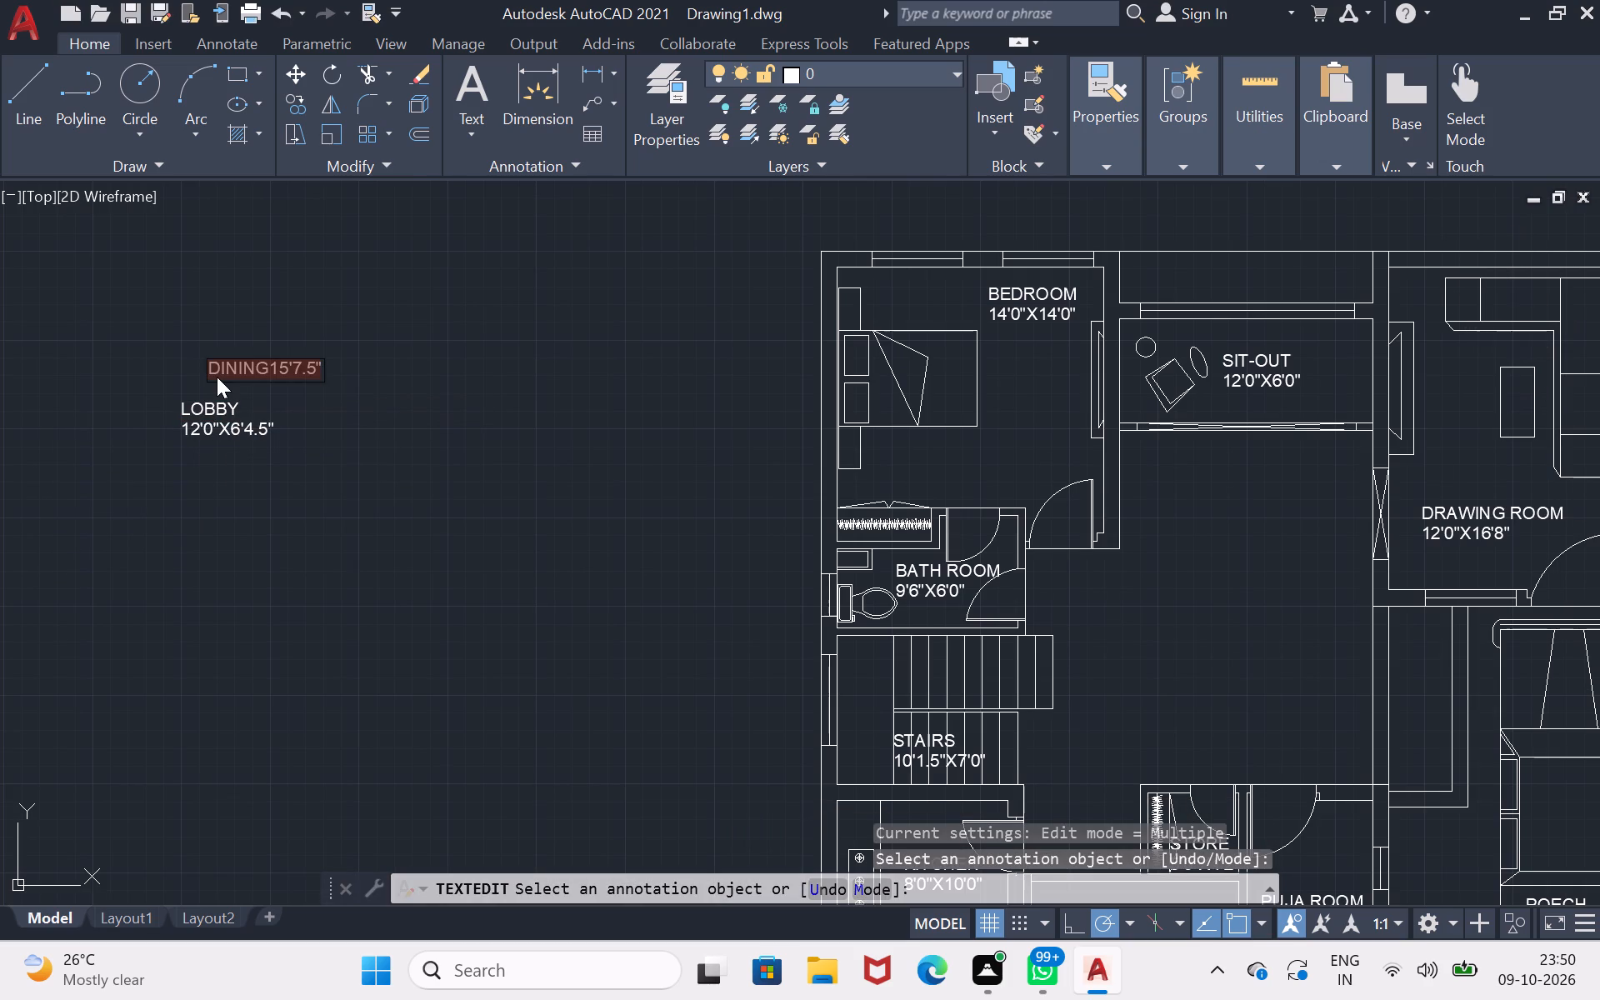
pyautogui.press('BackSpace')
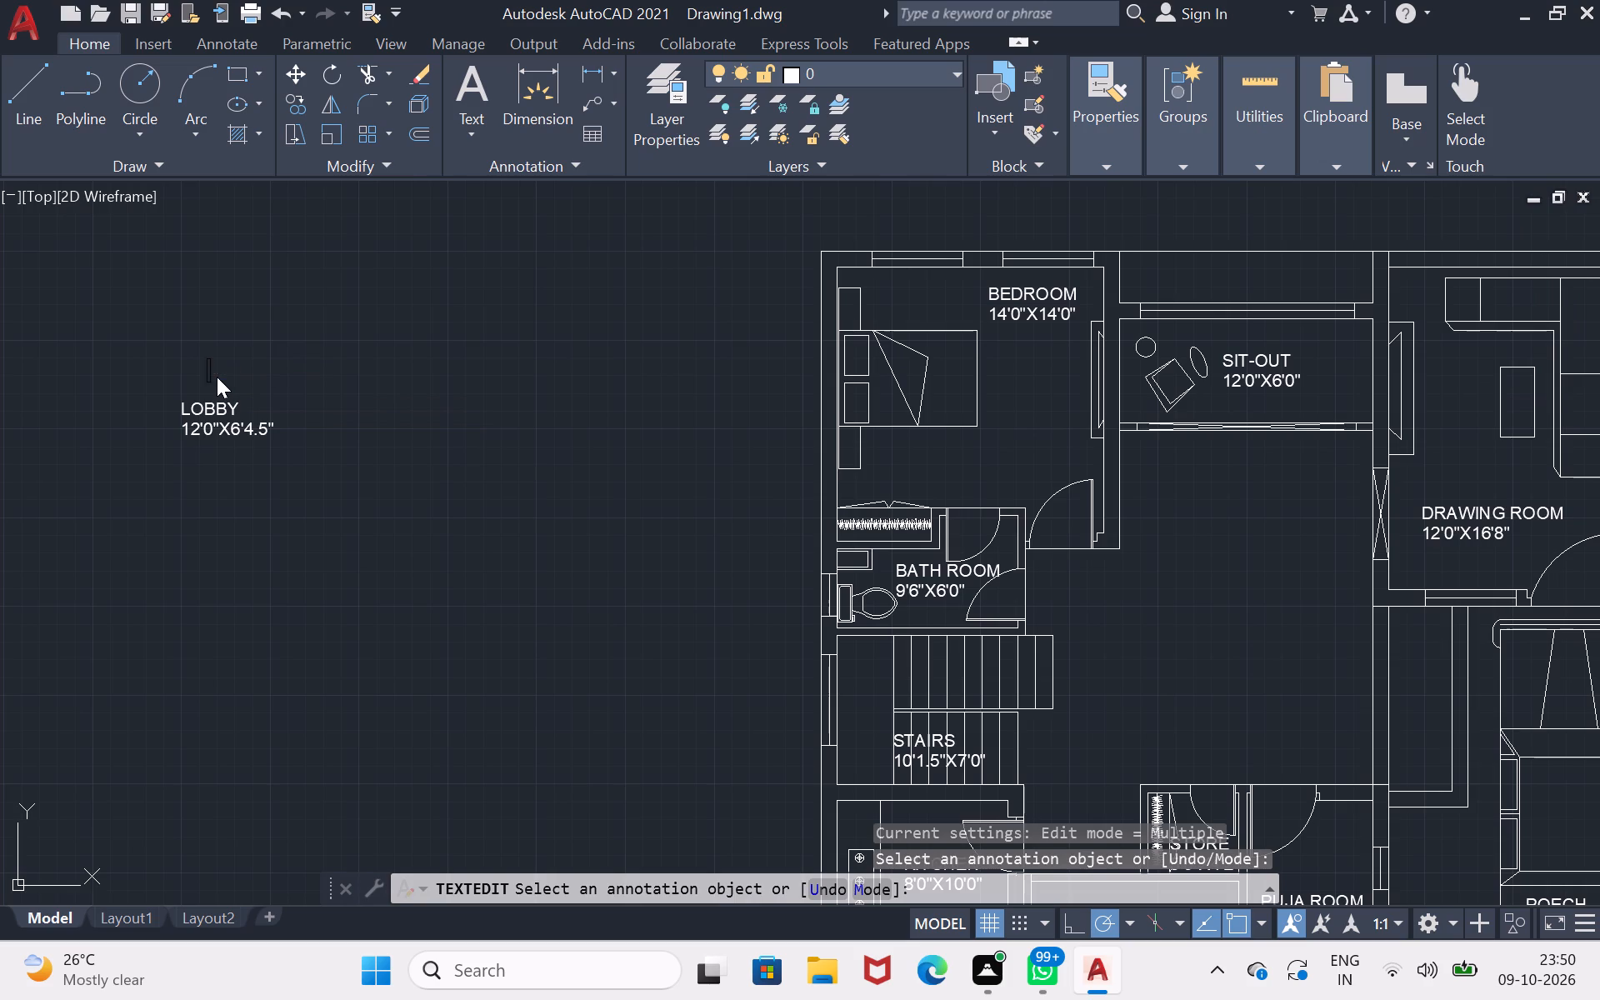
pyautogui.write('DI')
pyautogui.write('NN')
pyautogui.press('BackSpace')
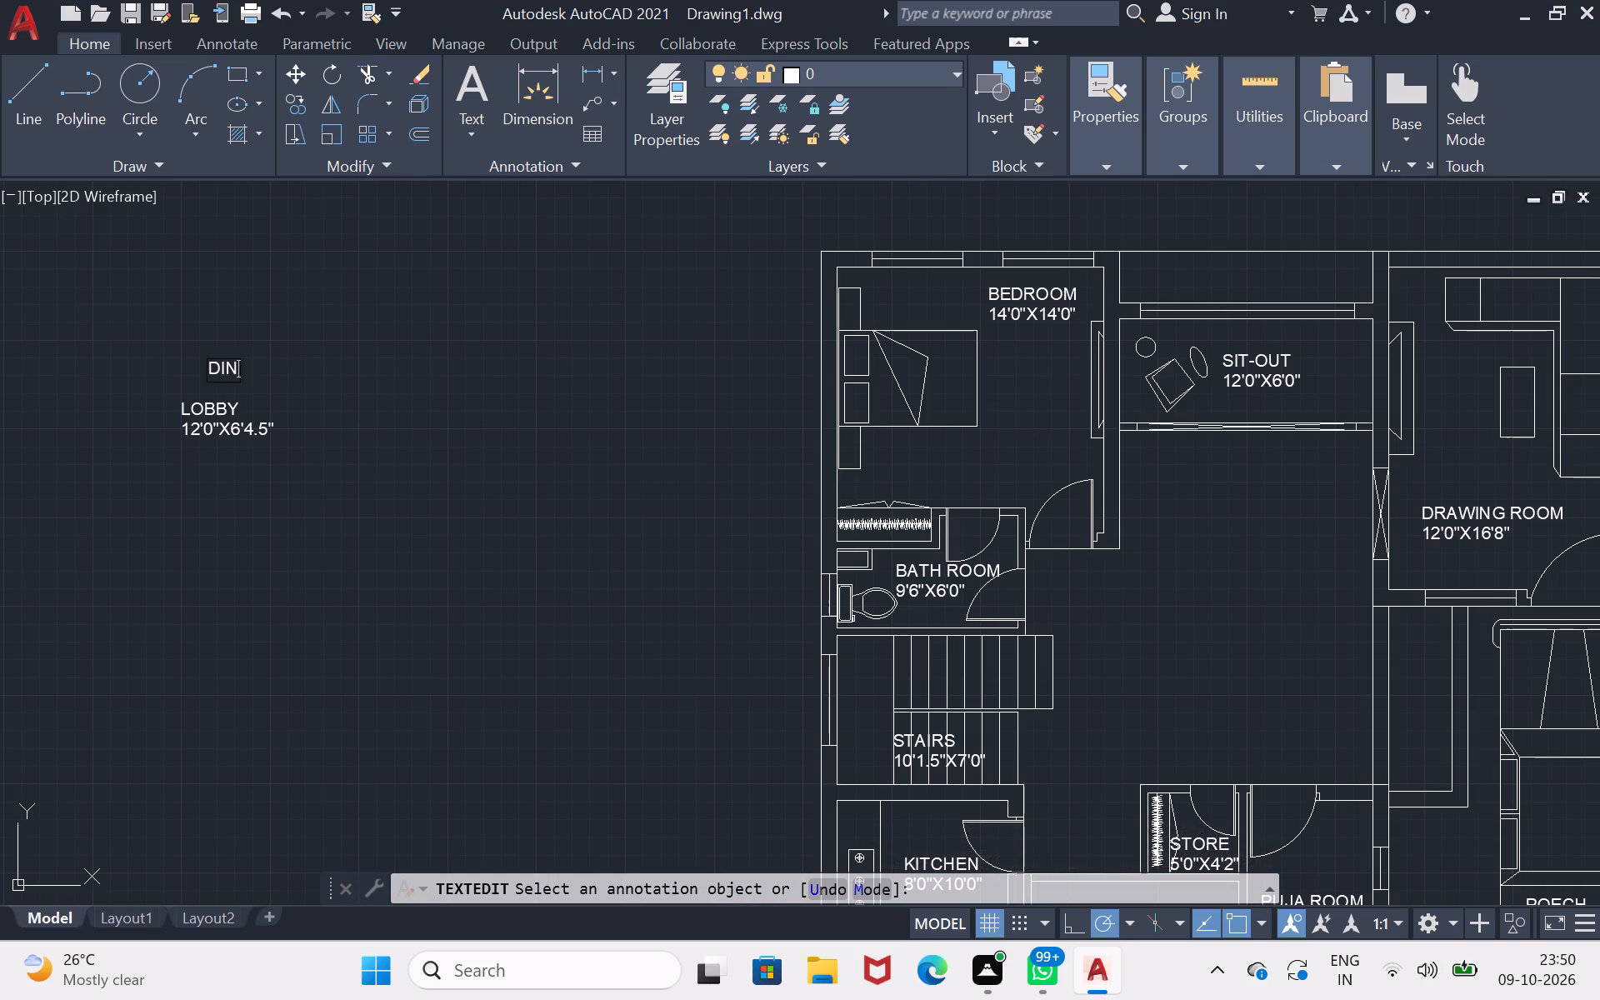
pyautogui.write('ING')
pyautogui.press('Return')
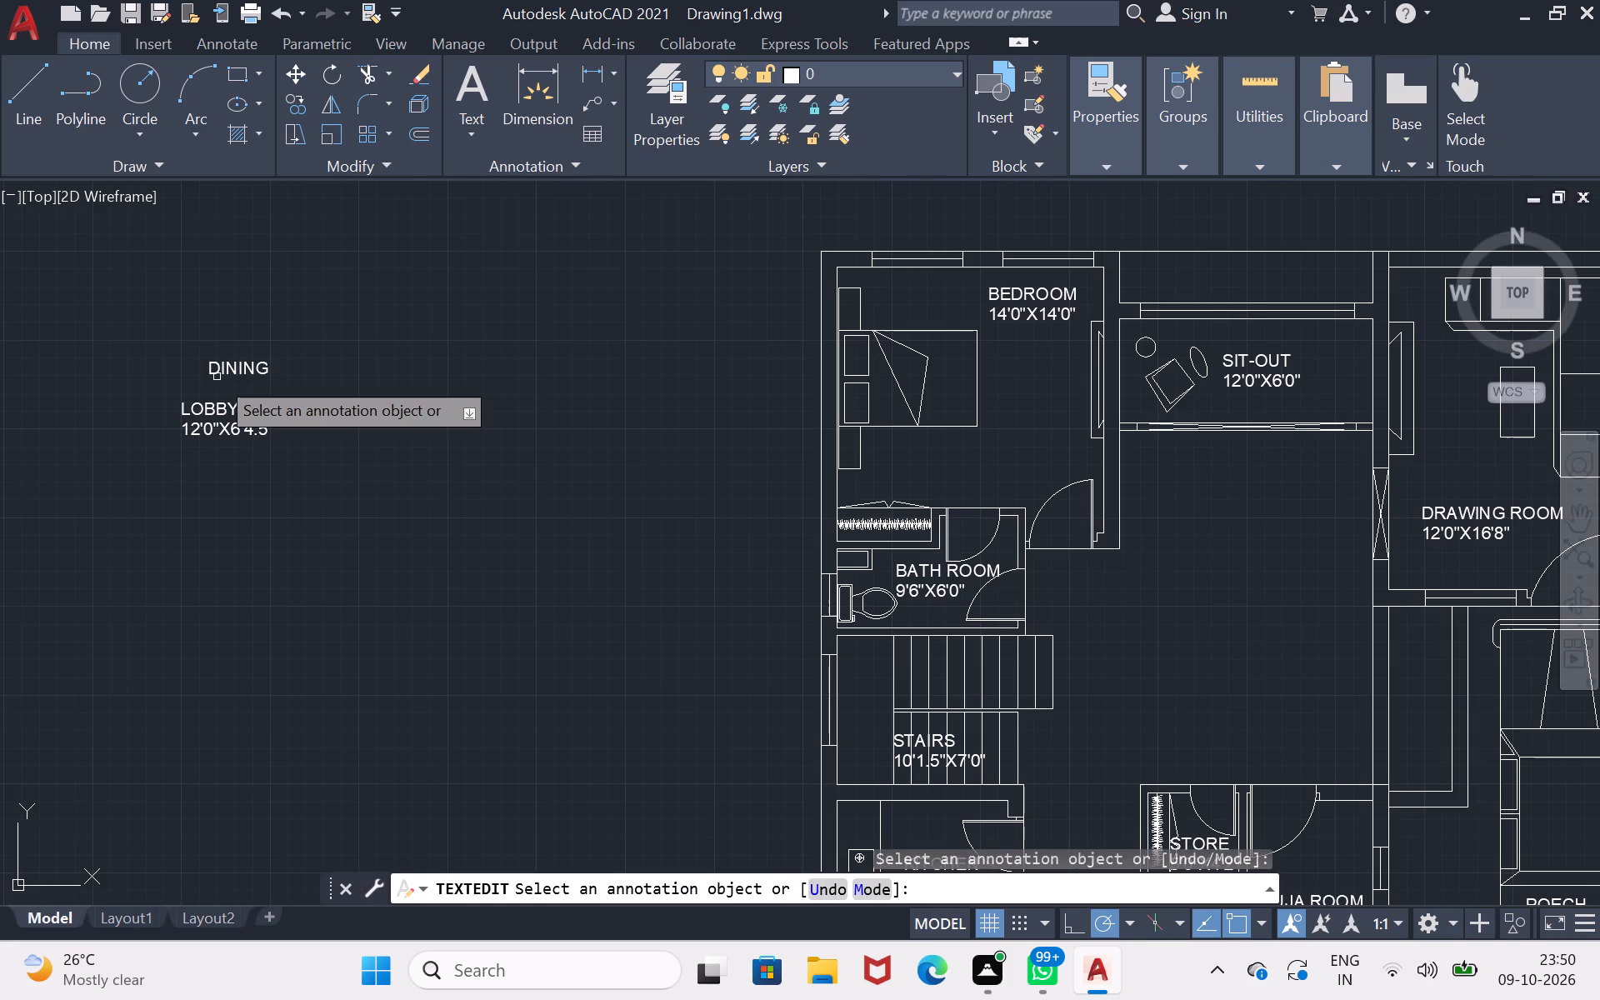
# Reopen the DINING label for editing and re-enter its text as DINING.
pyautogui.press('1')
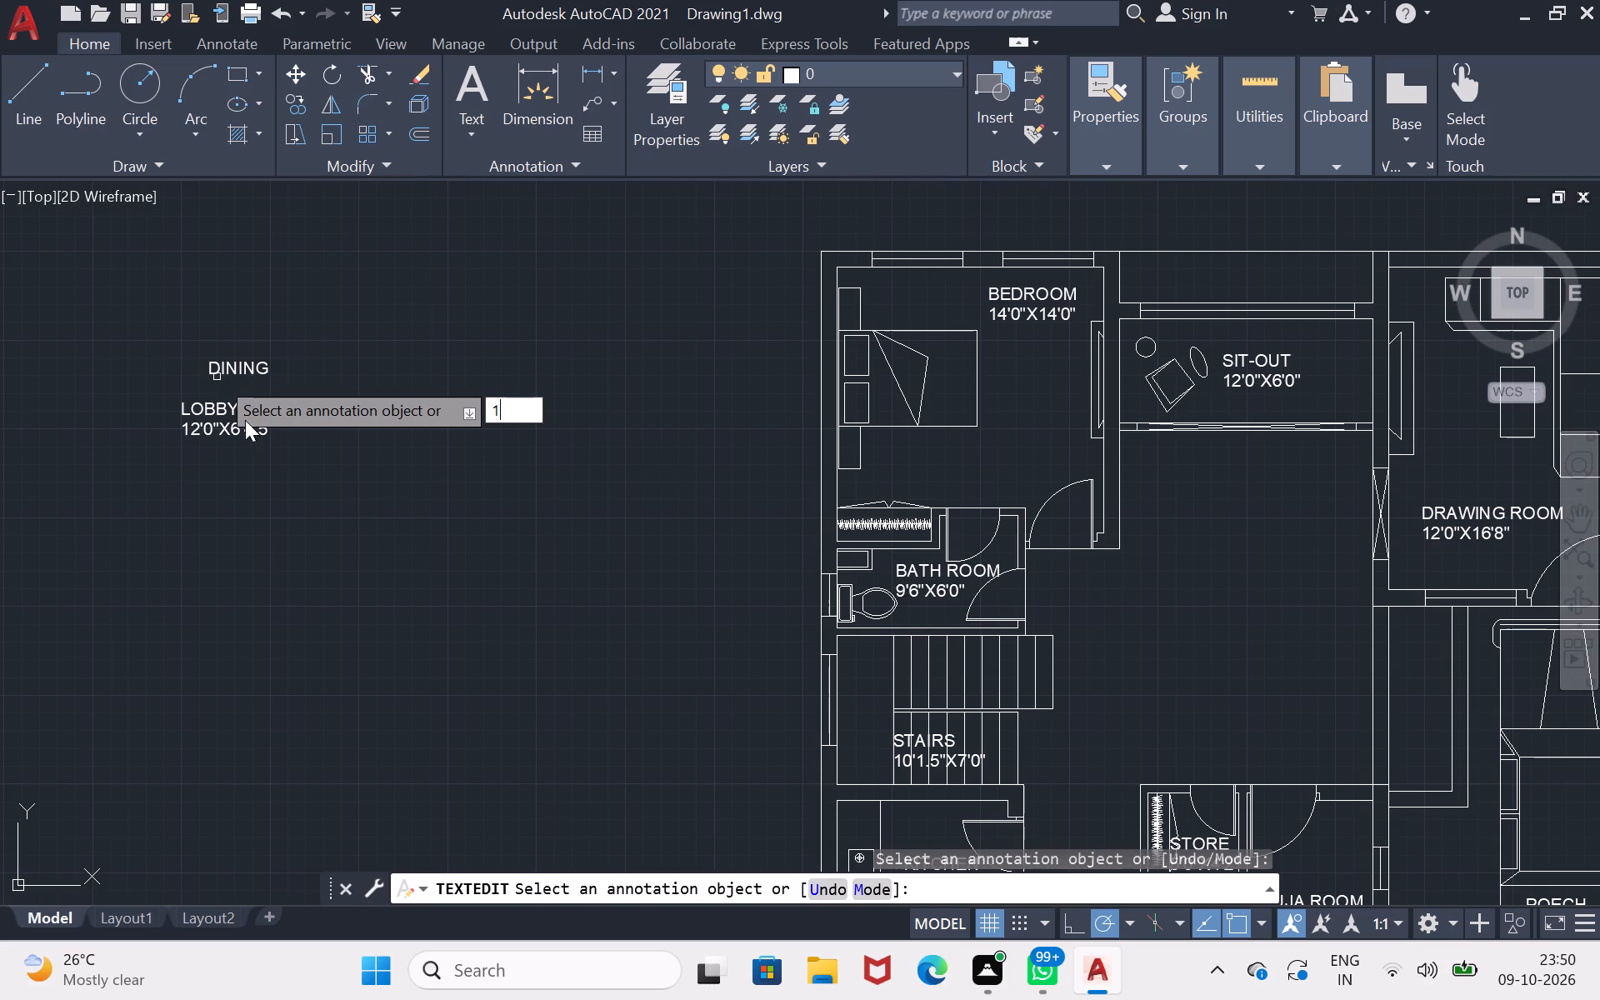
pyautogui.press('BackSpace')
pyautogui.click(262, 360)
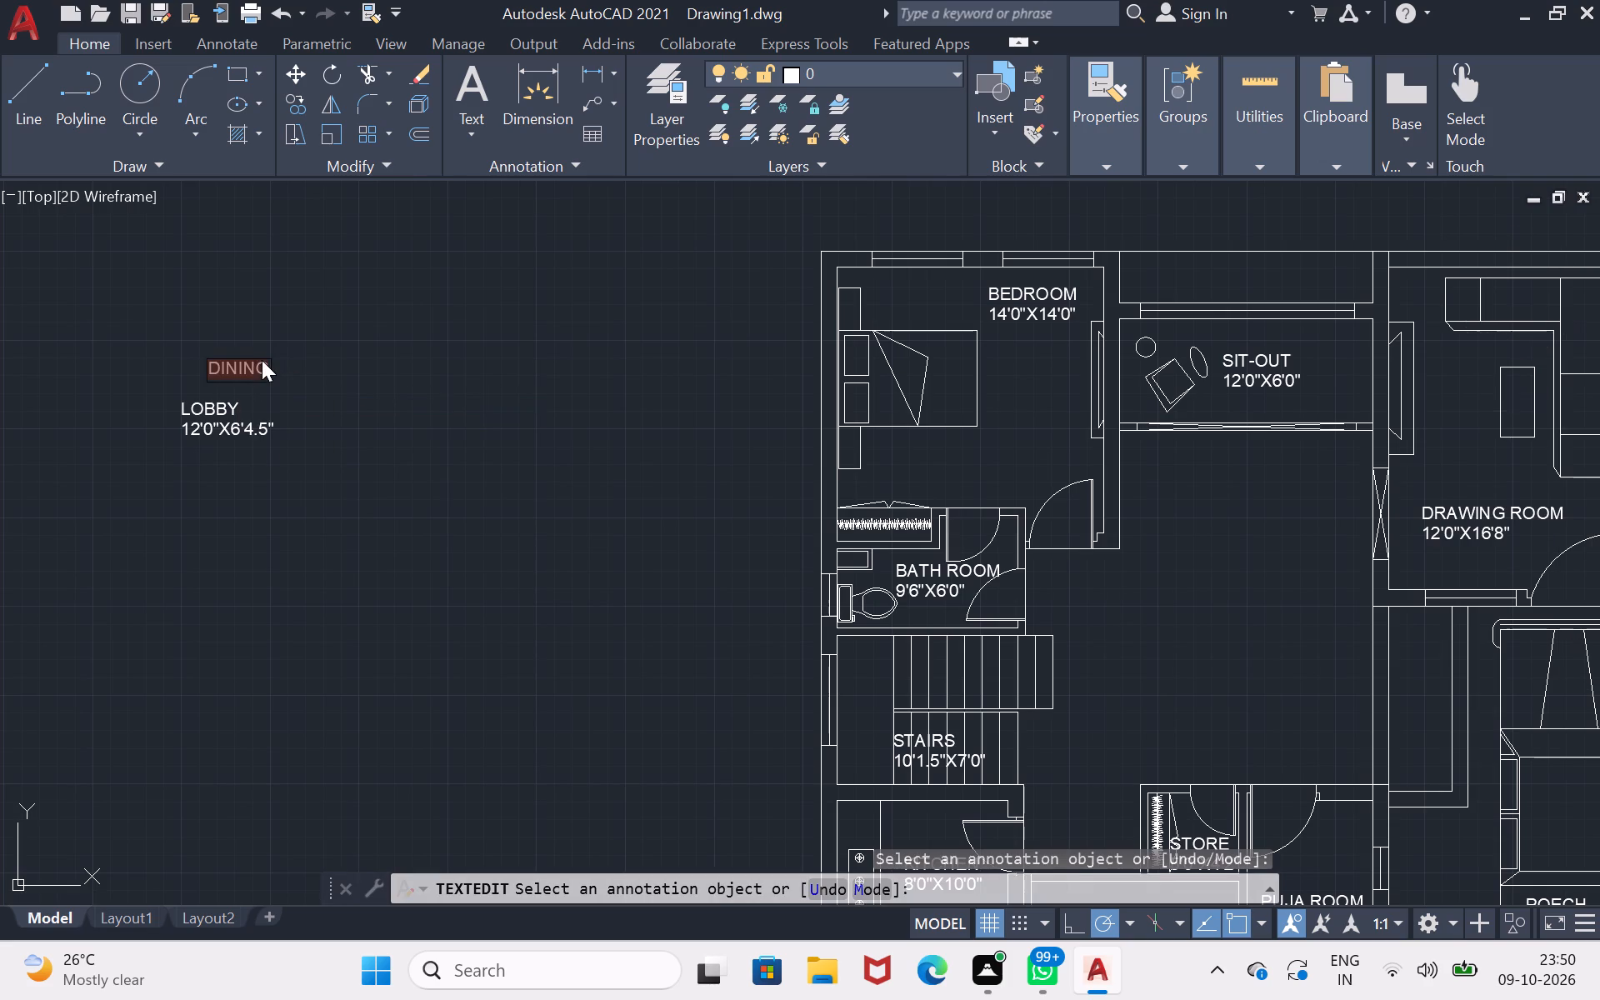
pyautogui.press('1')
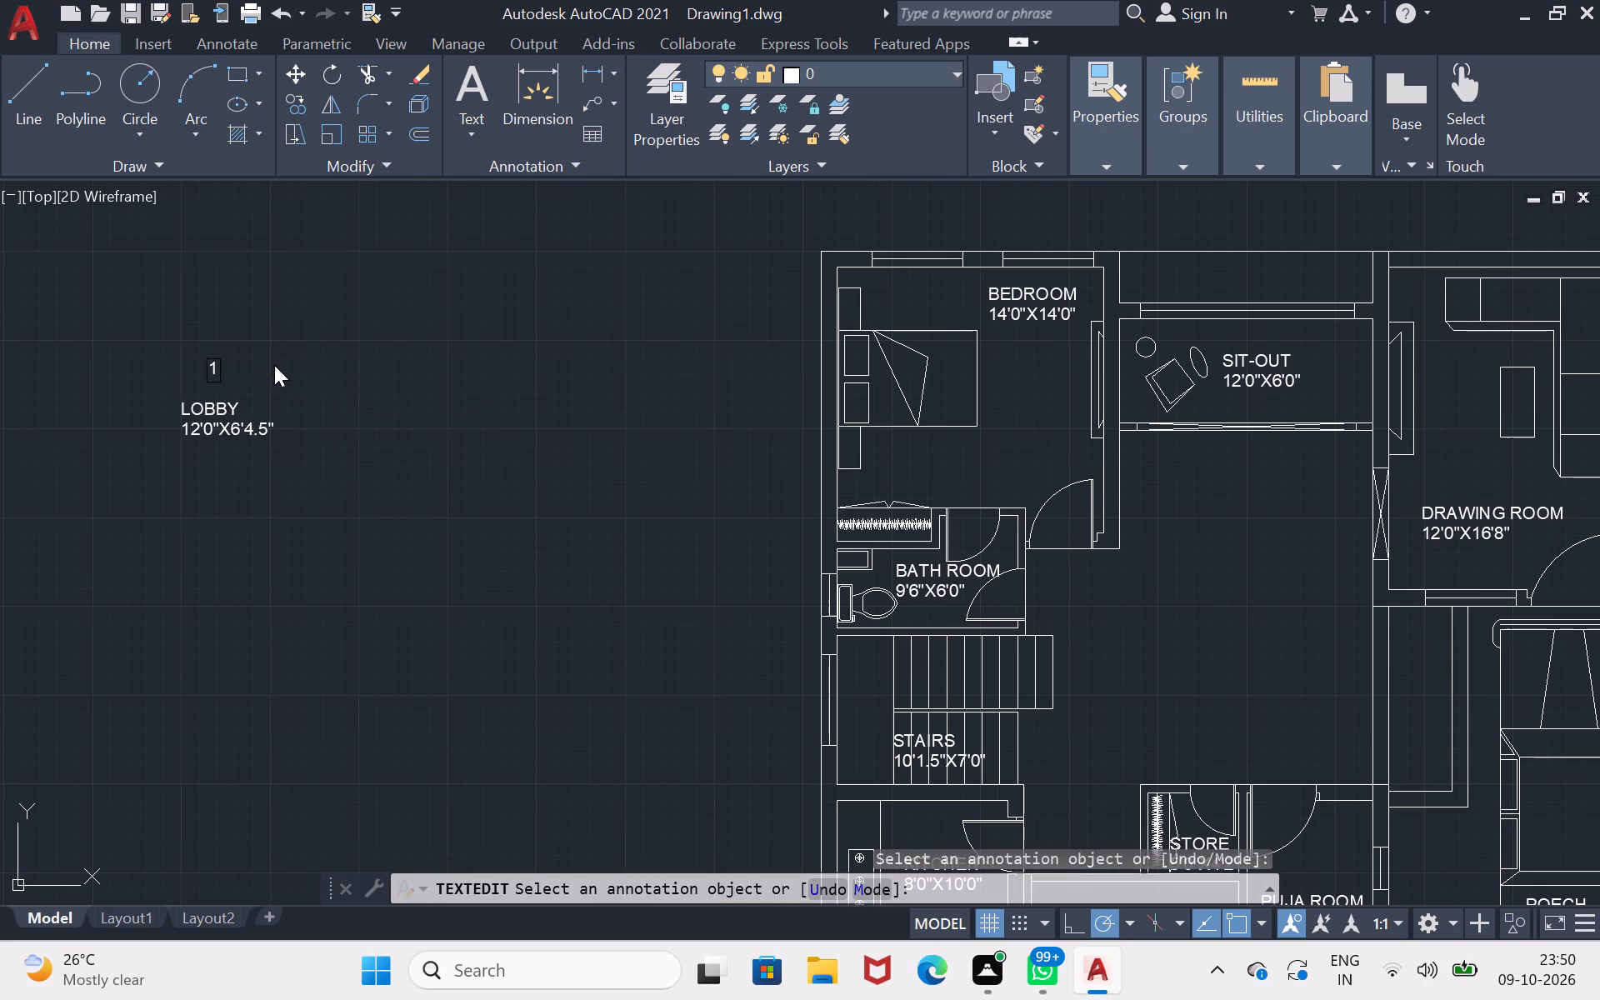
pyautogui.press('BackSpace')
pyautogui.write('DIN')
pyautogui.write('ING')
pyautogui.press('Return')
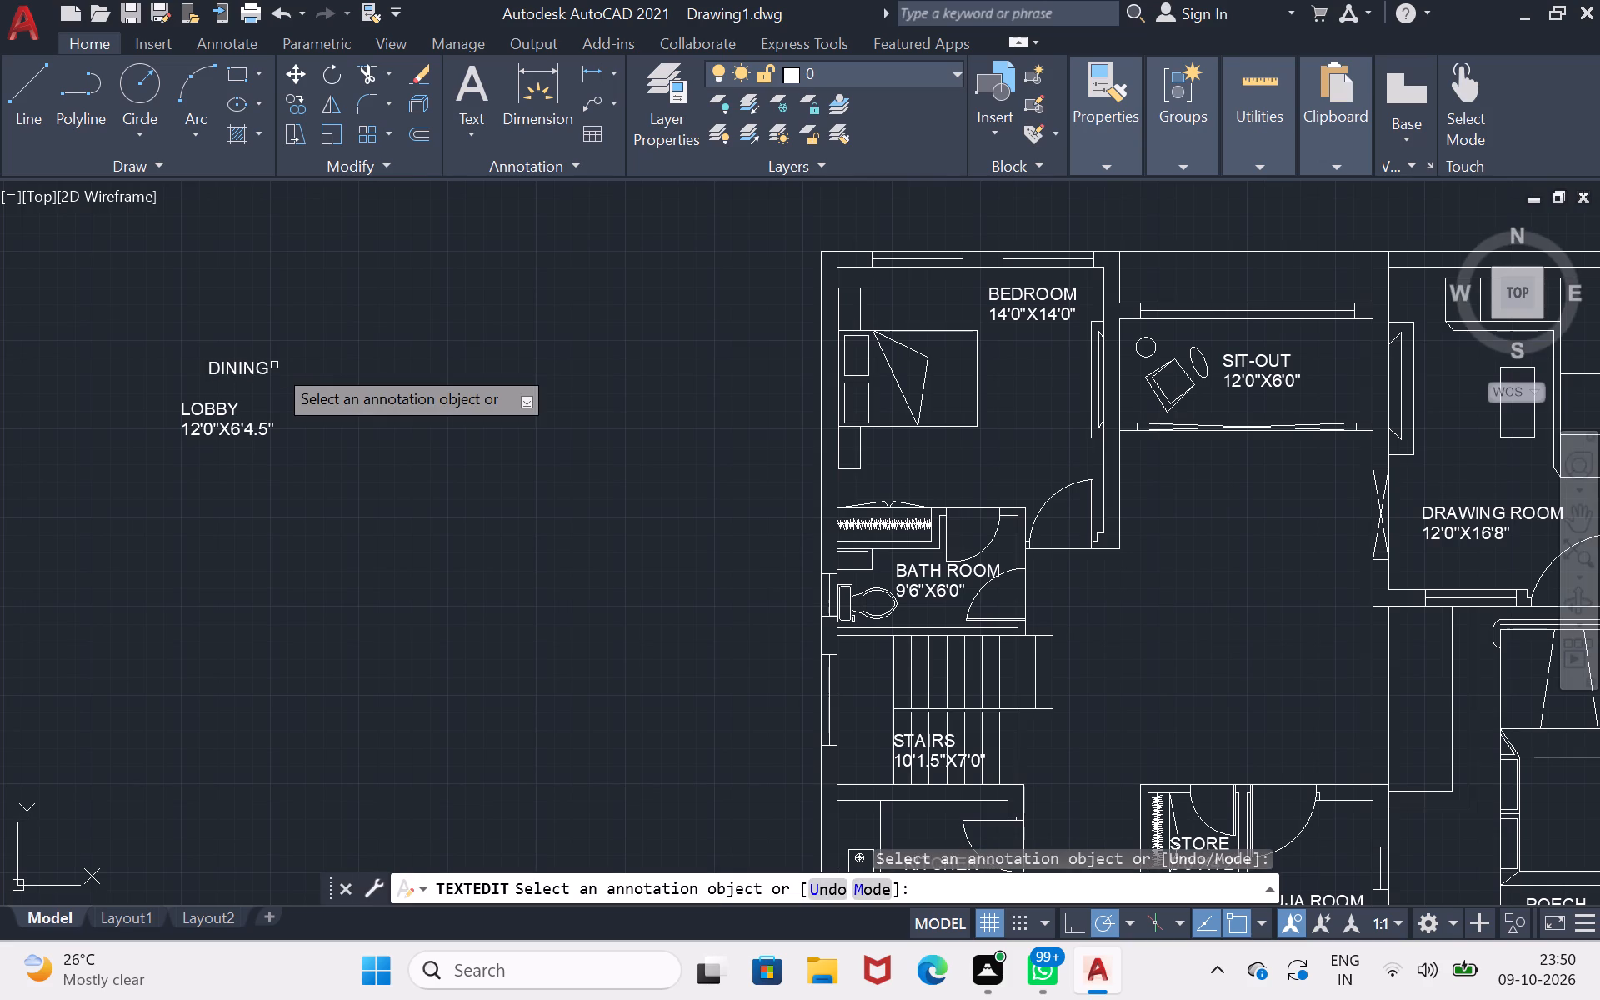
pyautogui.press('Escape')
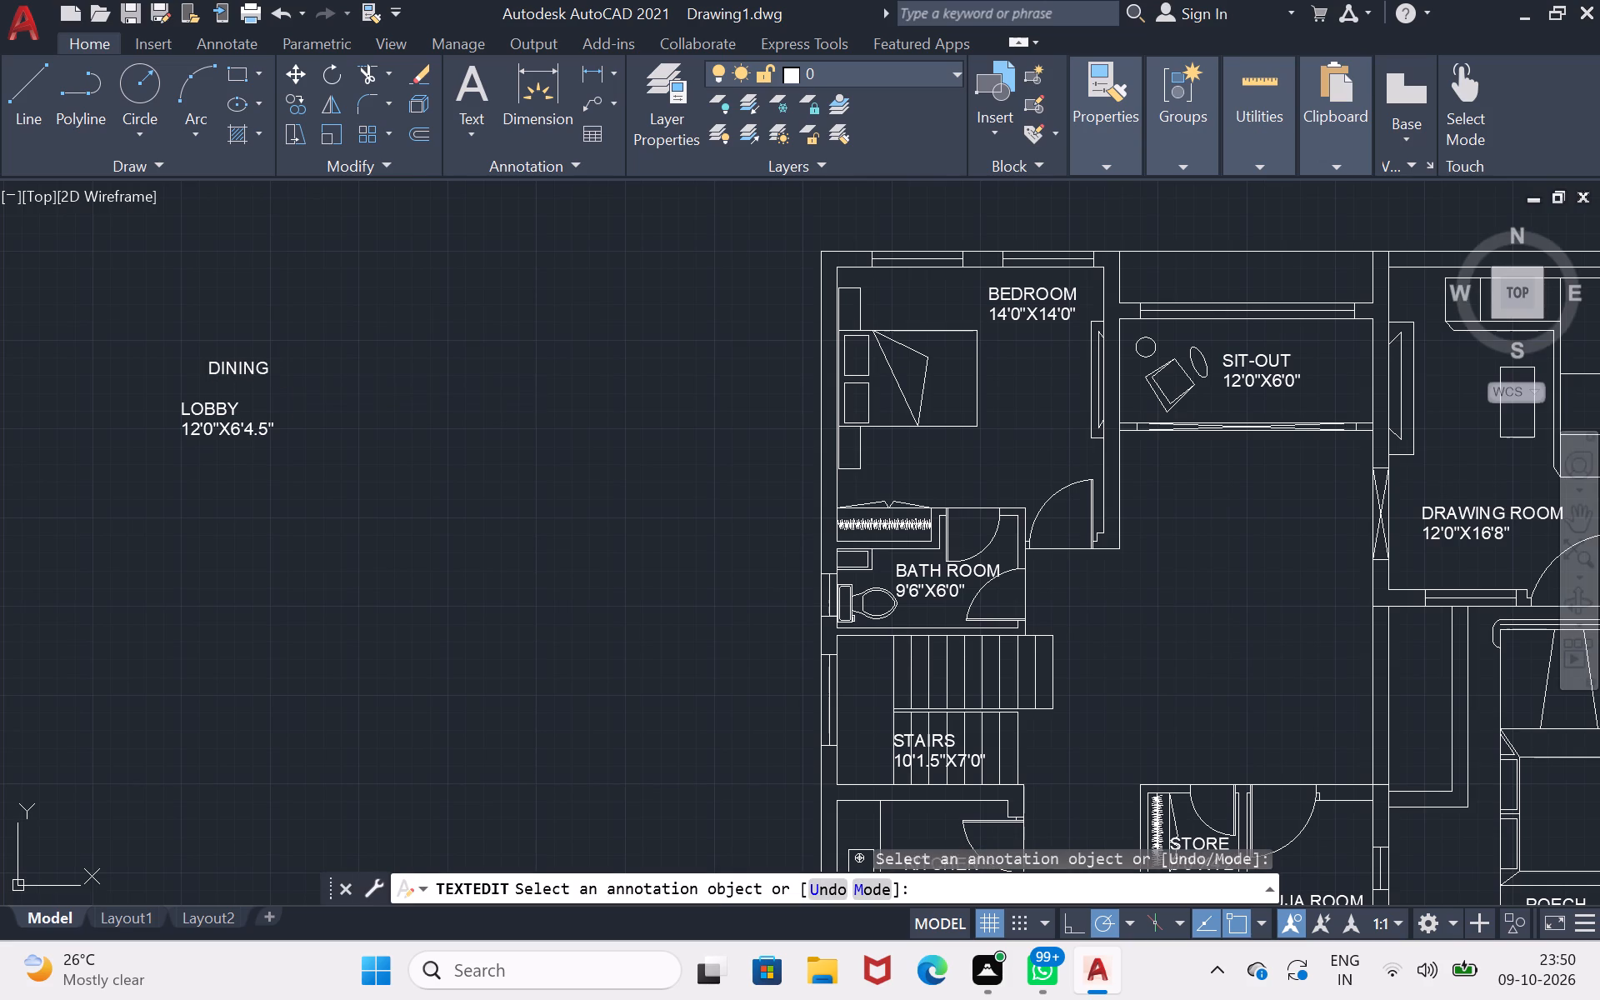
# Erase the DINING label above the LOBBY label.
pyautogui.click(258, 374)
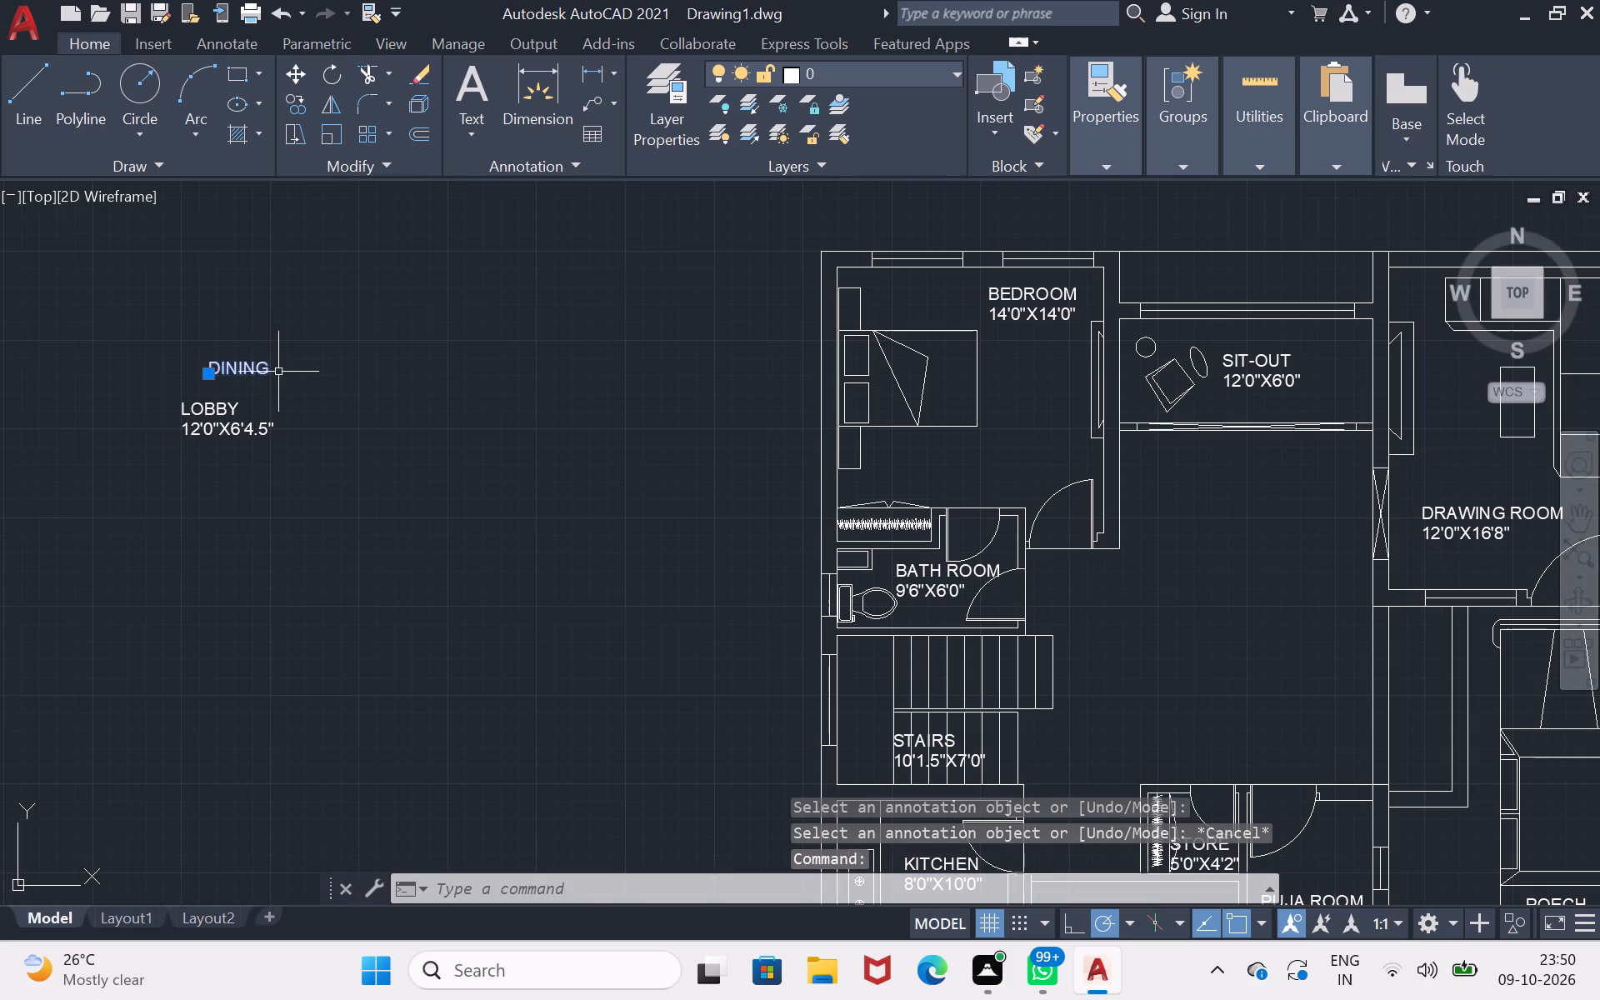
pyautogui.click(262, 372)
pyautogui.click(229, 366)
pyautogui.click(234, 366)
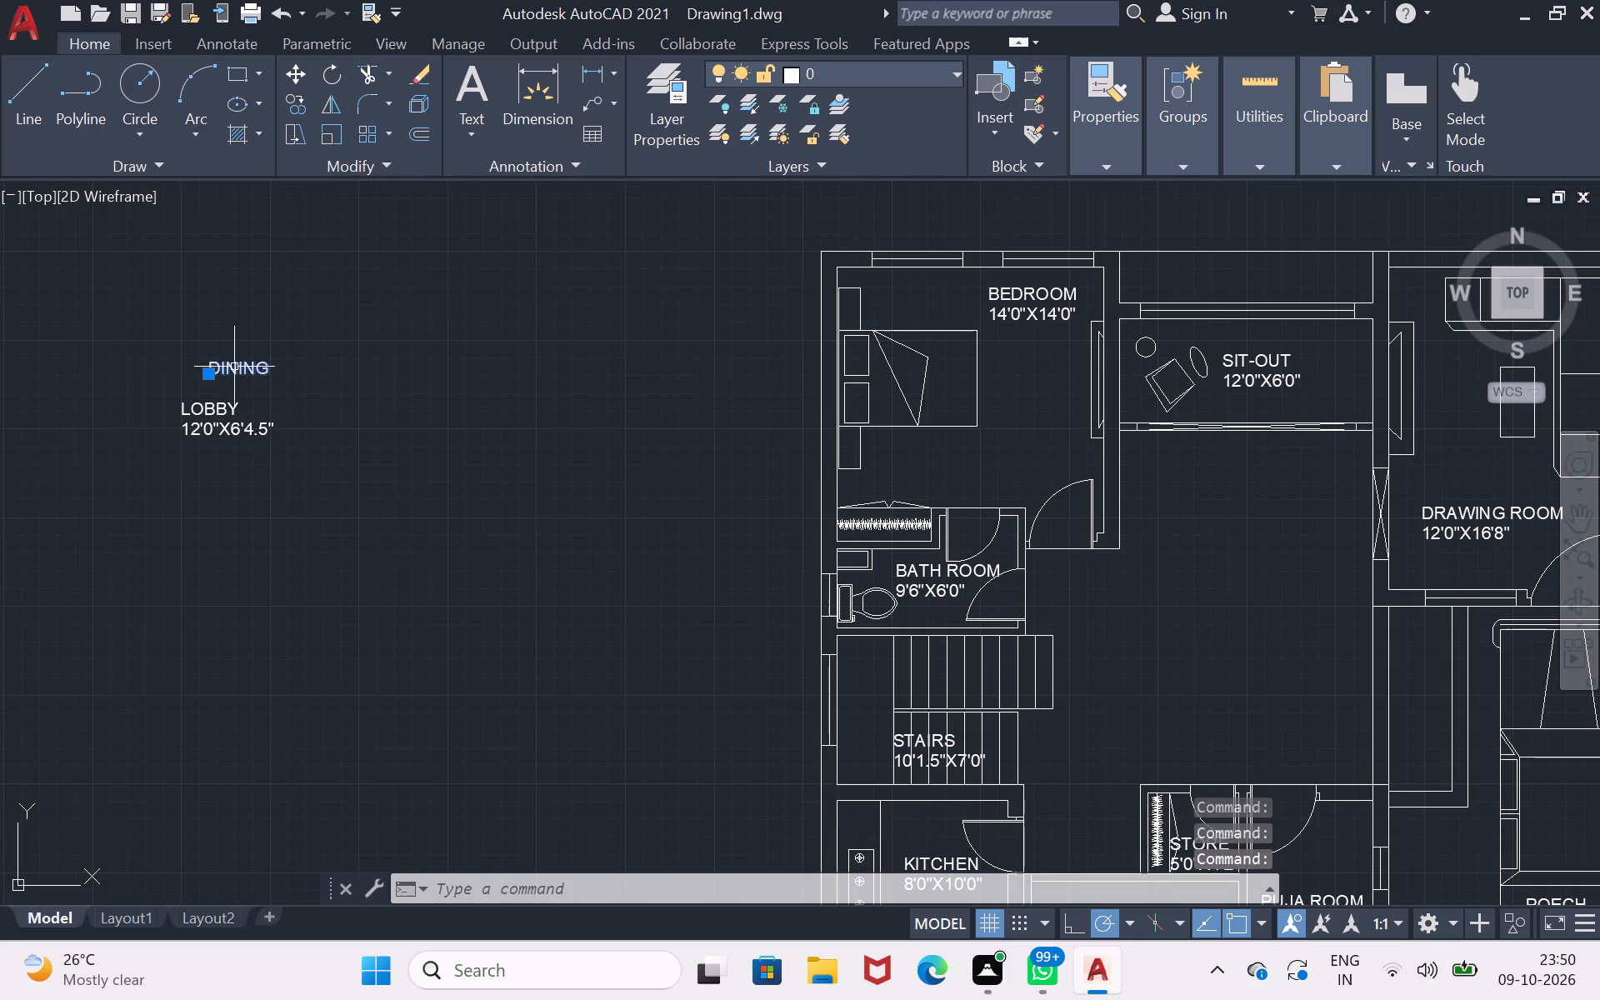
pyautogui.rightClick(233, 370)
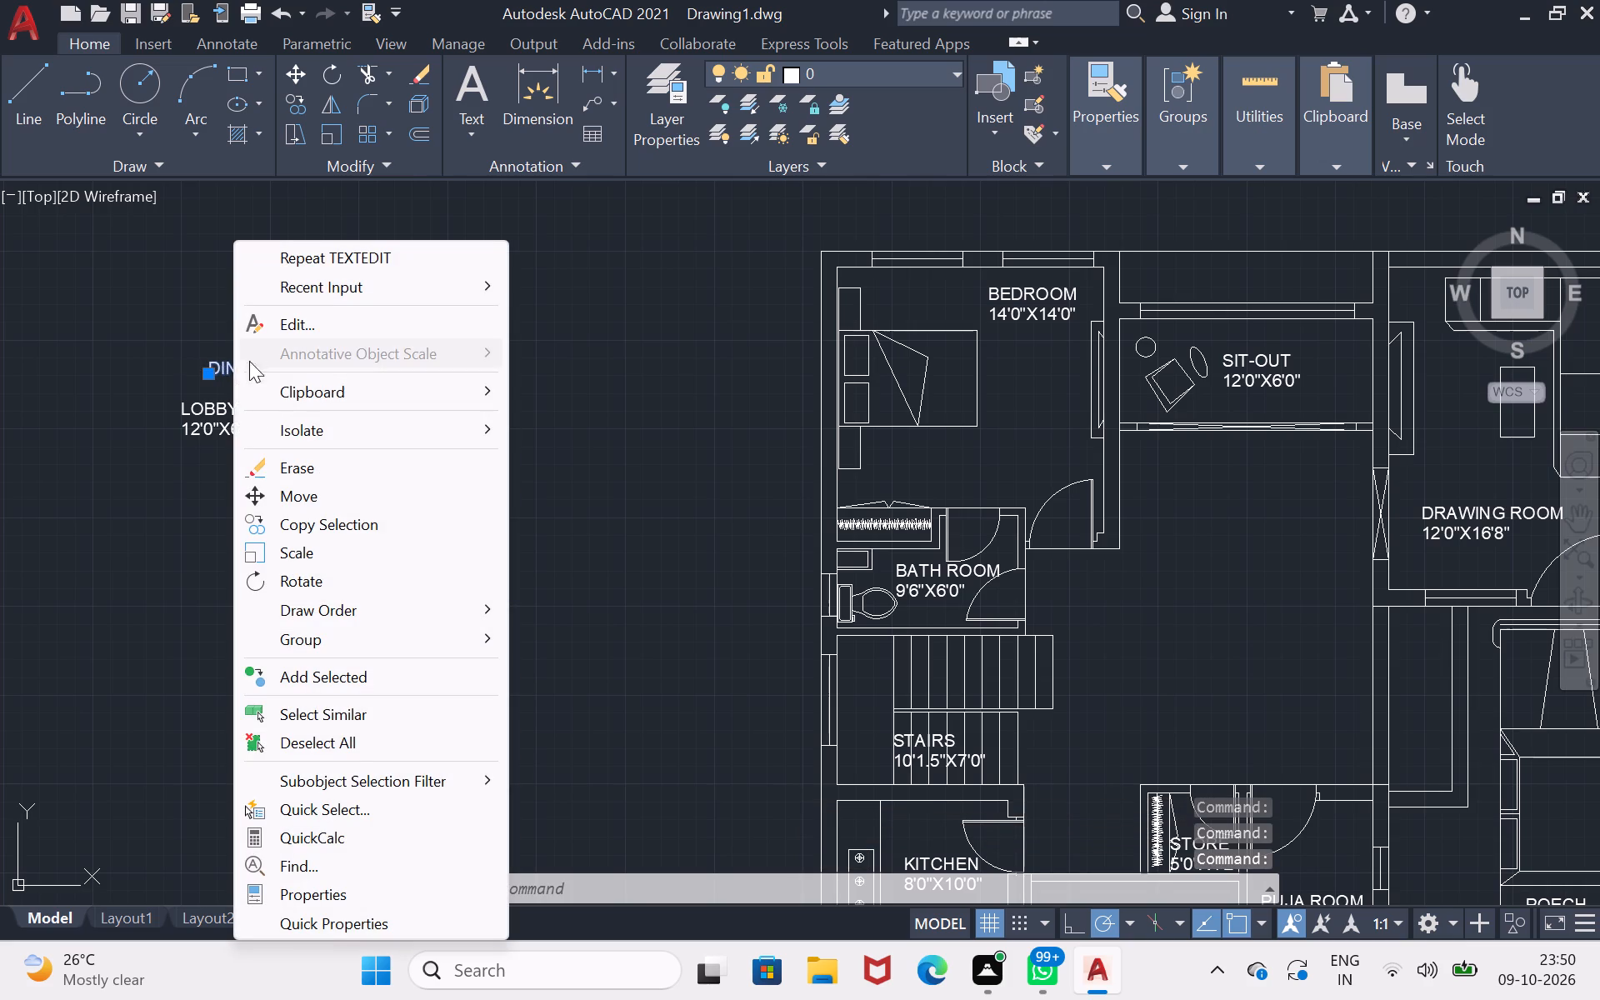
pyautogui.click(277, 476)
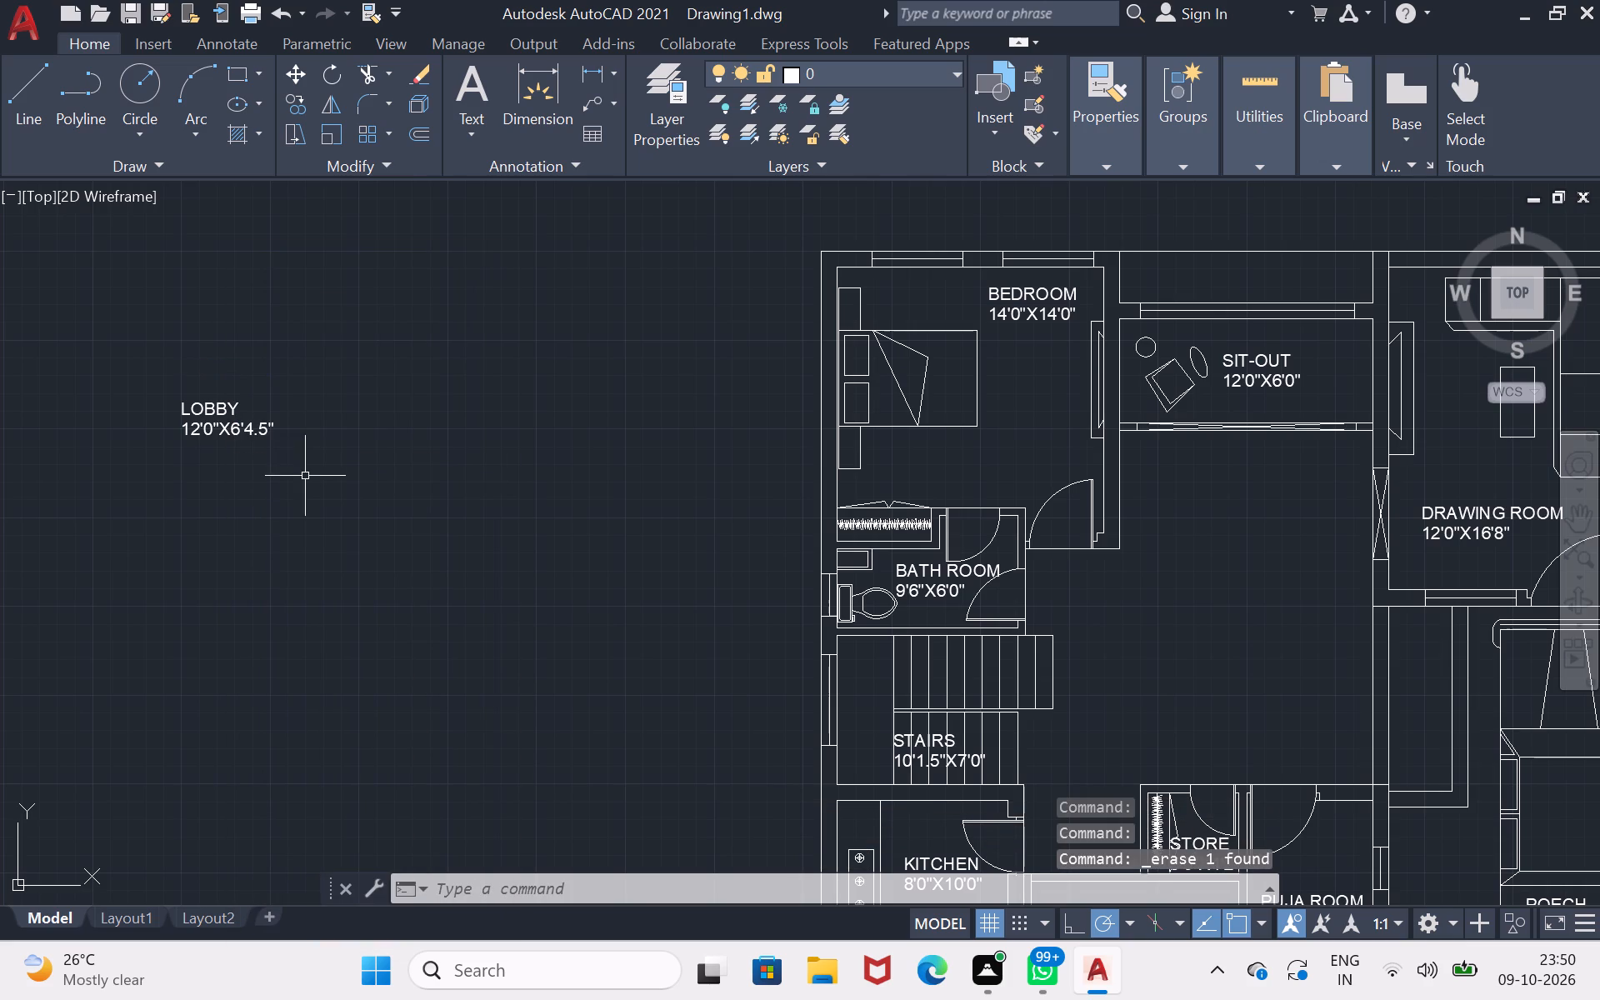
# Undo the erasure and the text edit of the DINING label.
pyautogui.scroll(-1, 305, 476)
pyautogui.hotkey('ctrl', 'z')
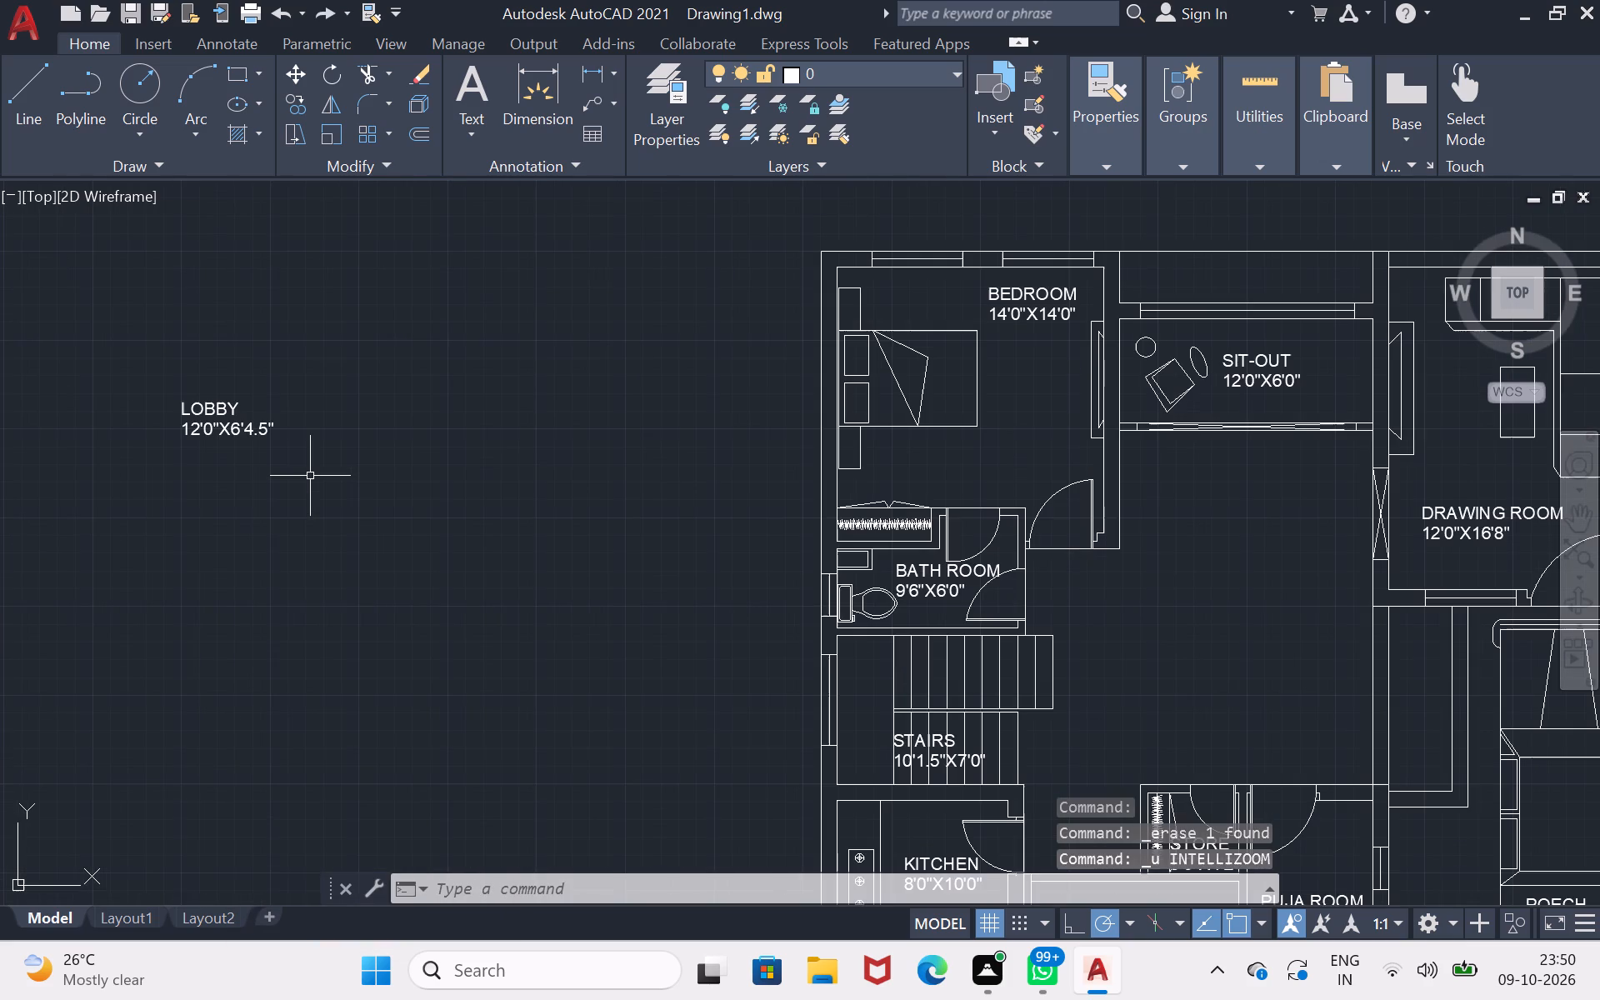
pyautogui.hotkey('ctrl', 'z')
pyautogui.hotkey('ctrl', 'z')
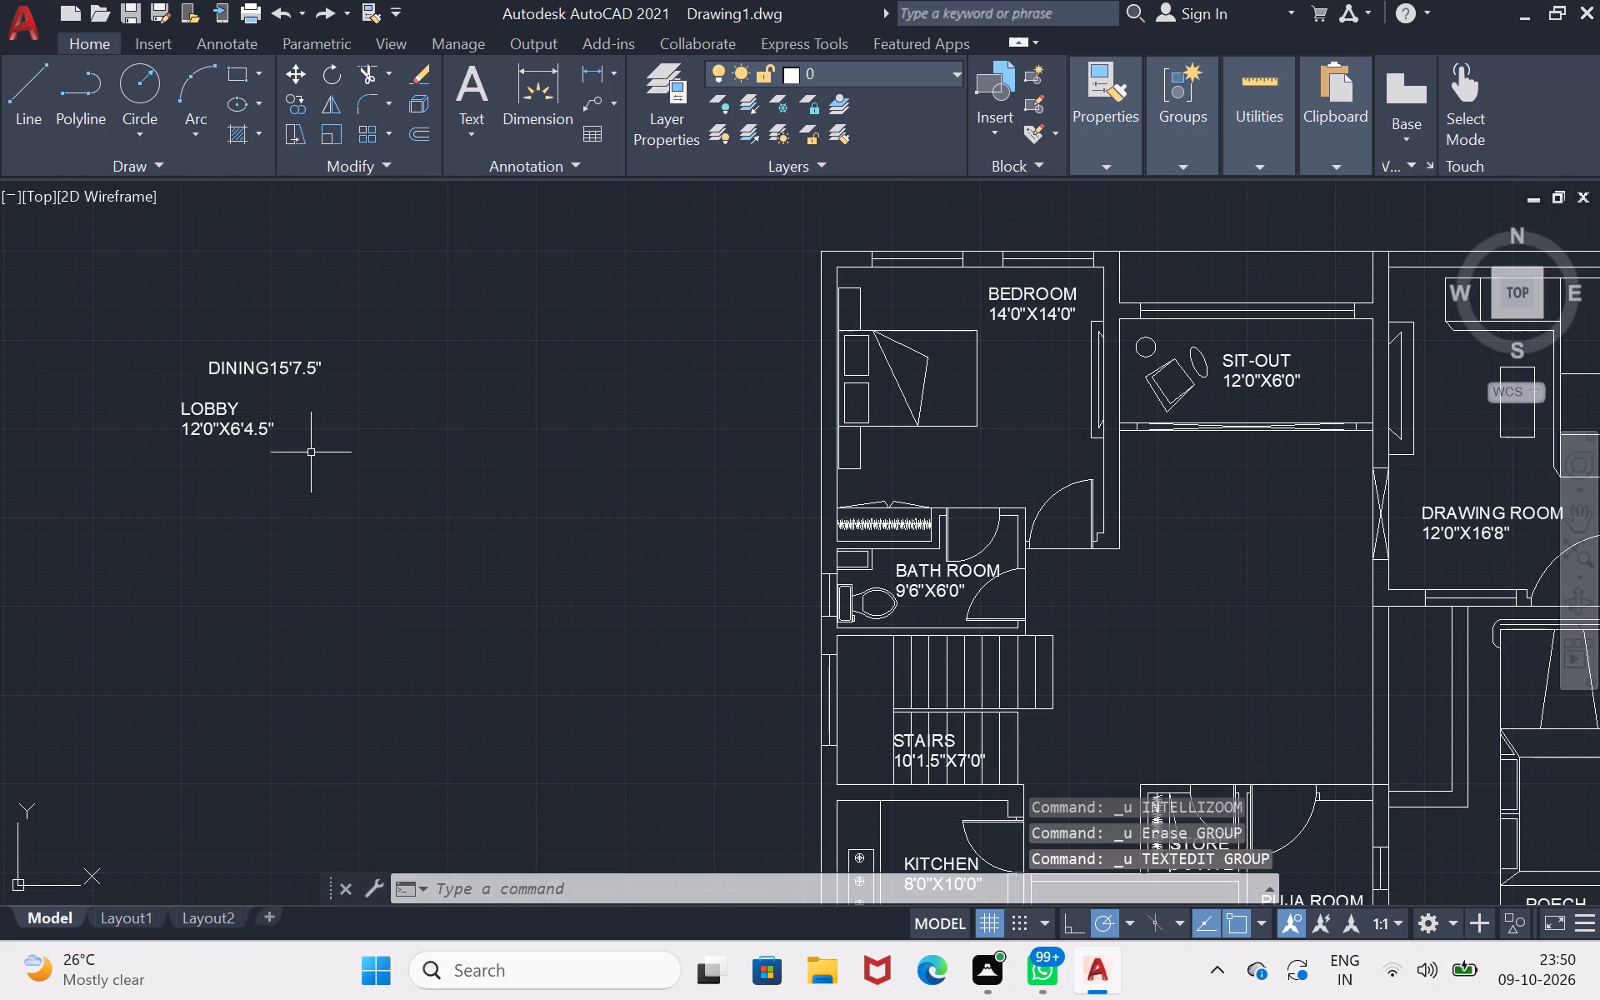
# Undo the last move of the SIT-OUT label.
pyautogui.click(316, 369)
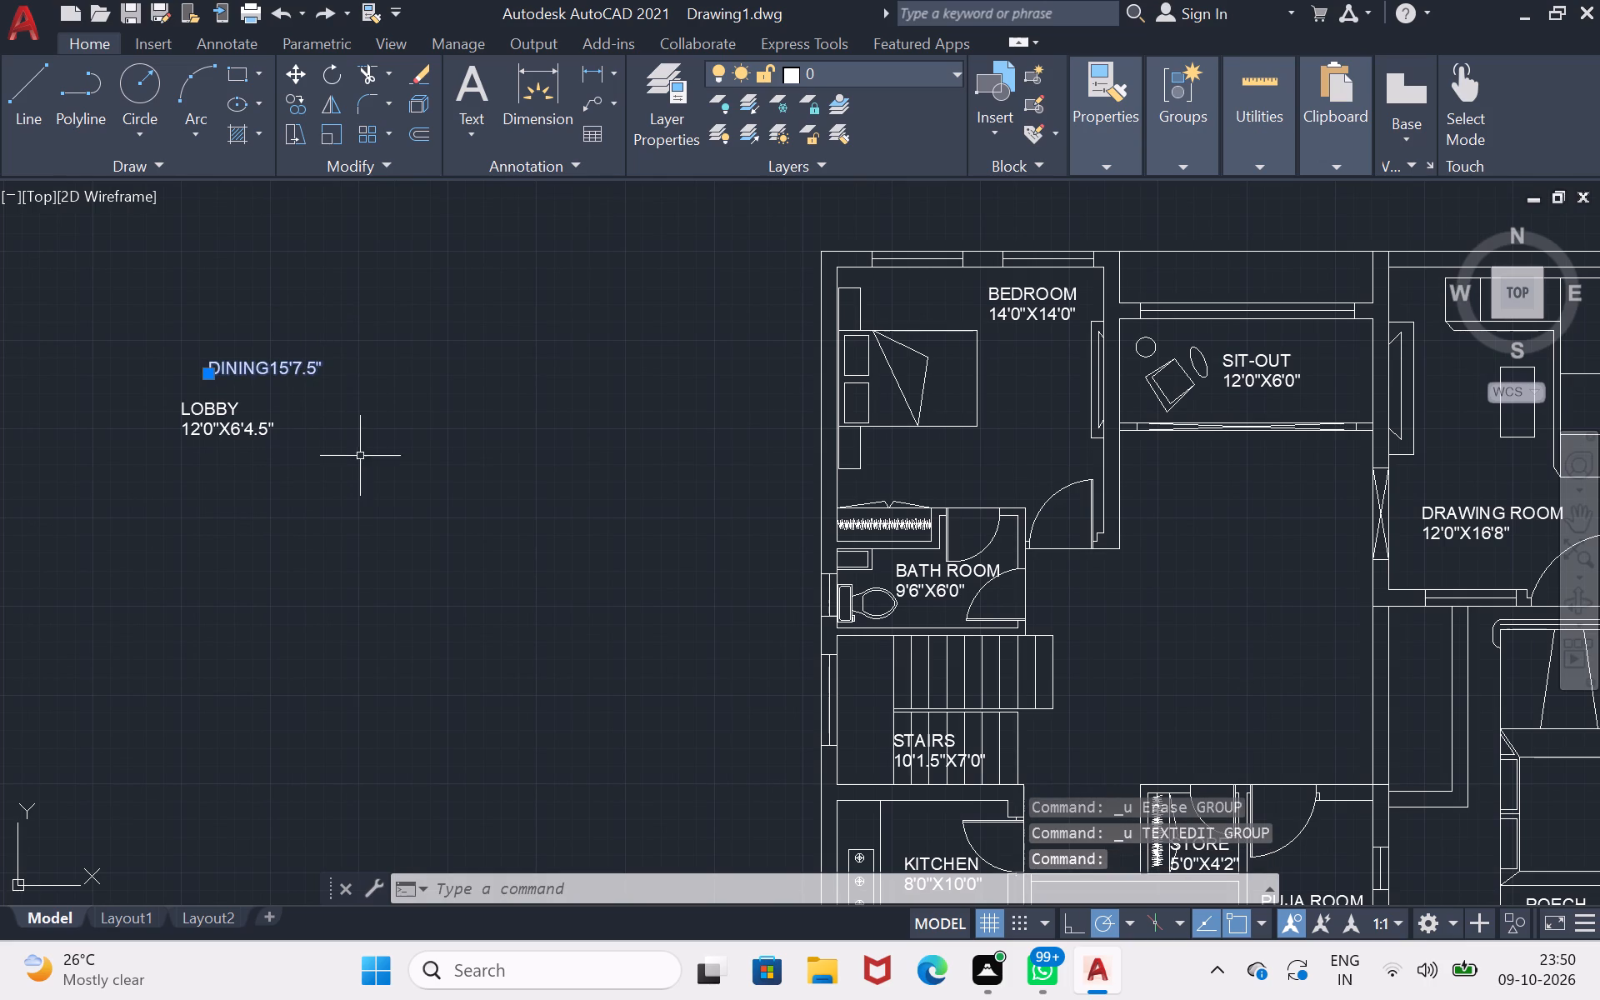
pyautogui.press('space')
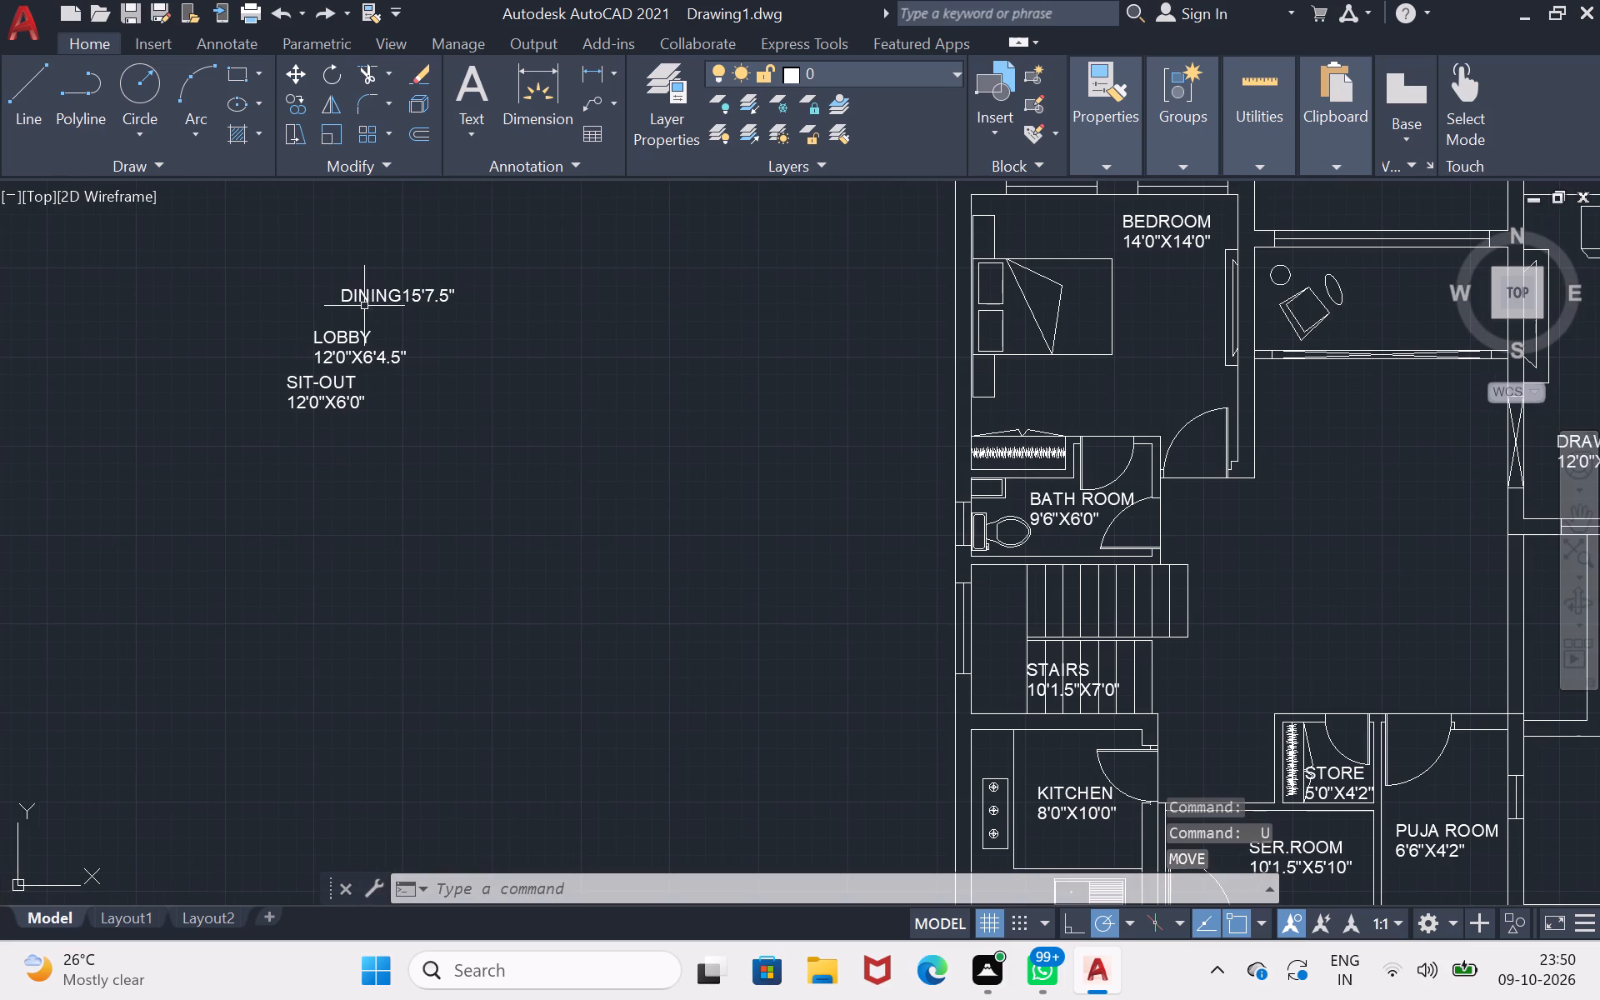
# Extend the dining label's text with the second dimension so it reads DINING15'7.5"X13'0".
pyautogui.doubleClick(391, 292)
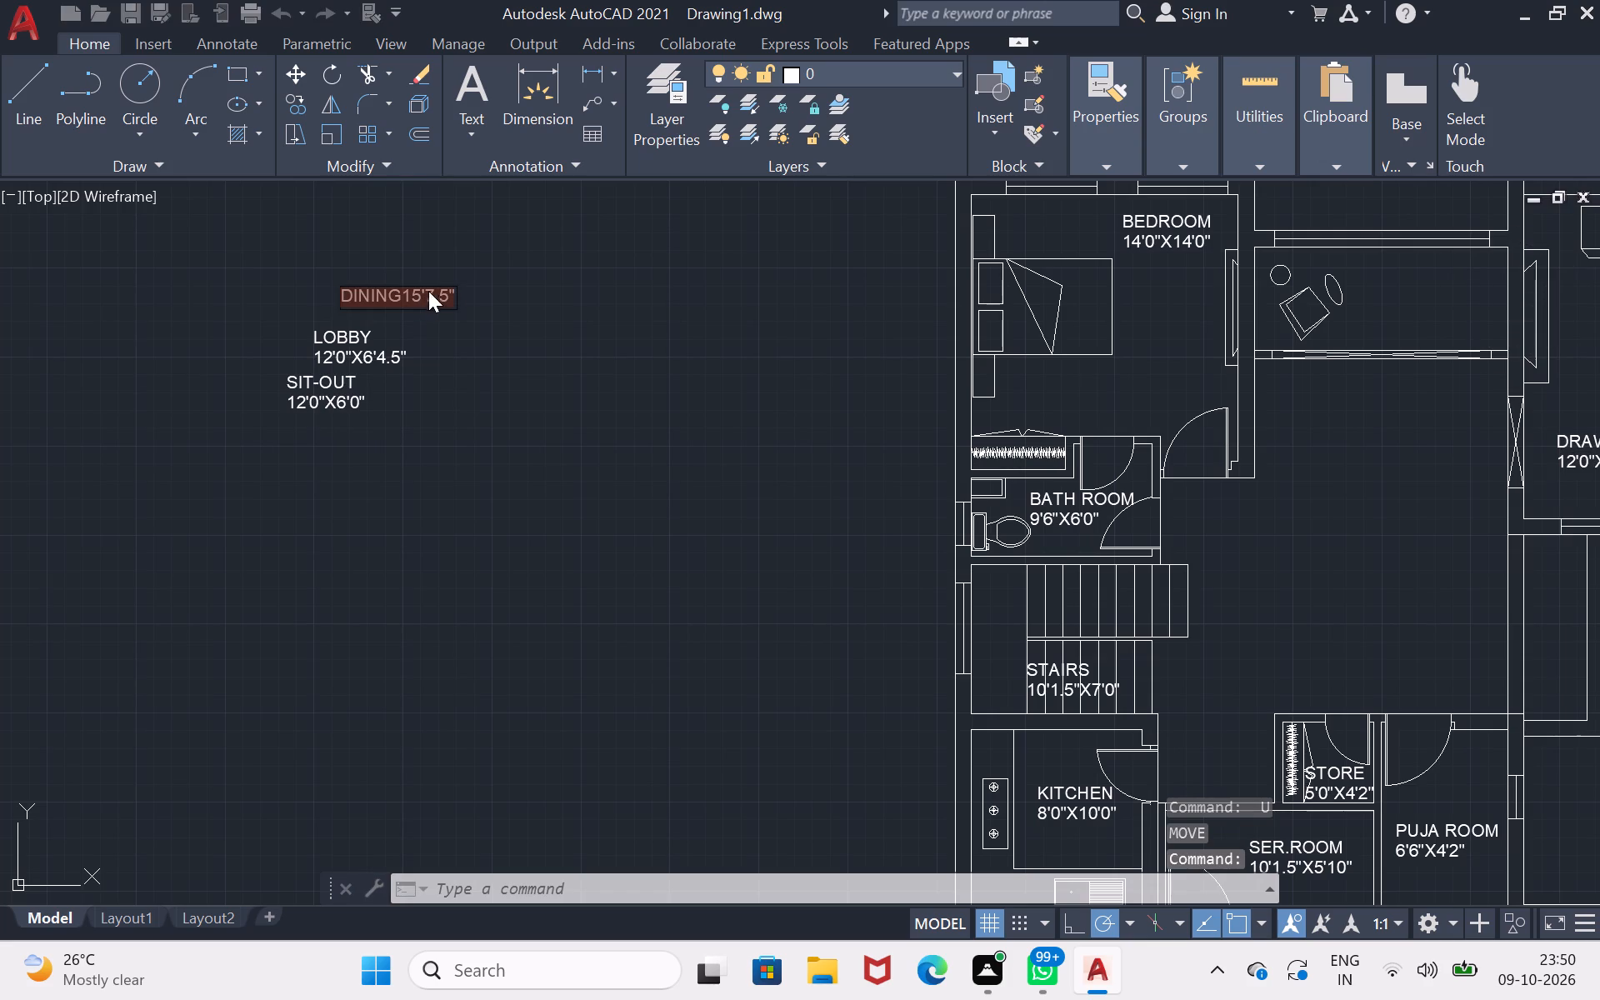
pyautogui.click(437, 287)
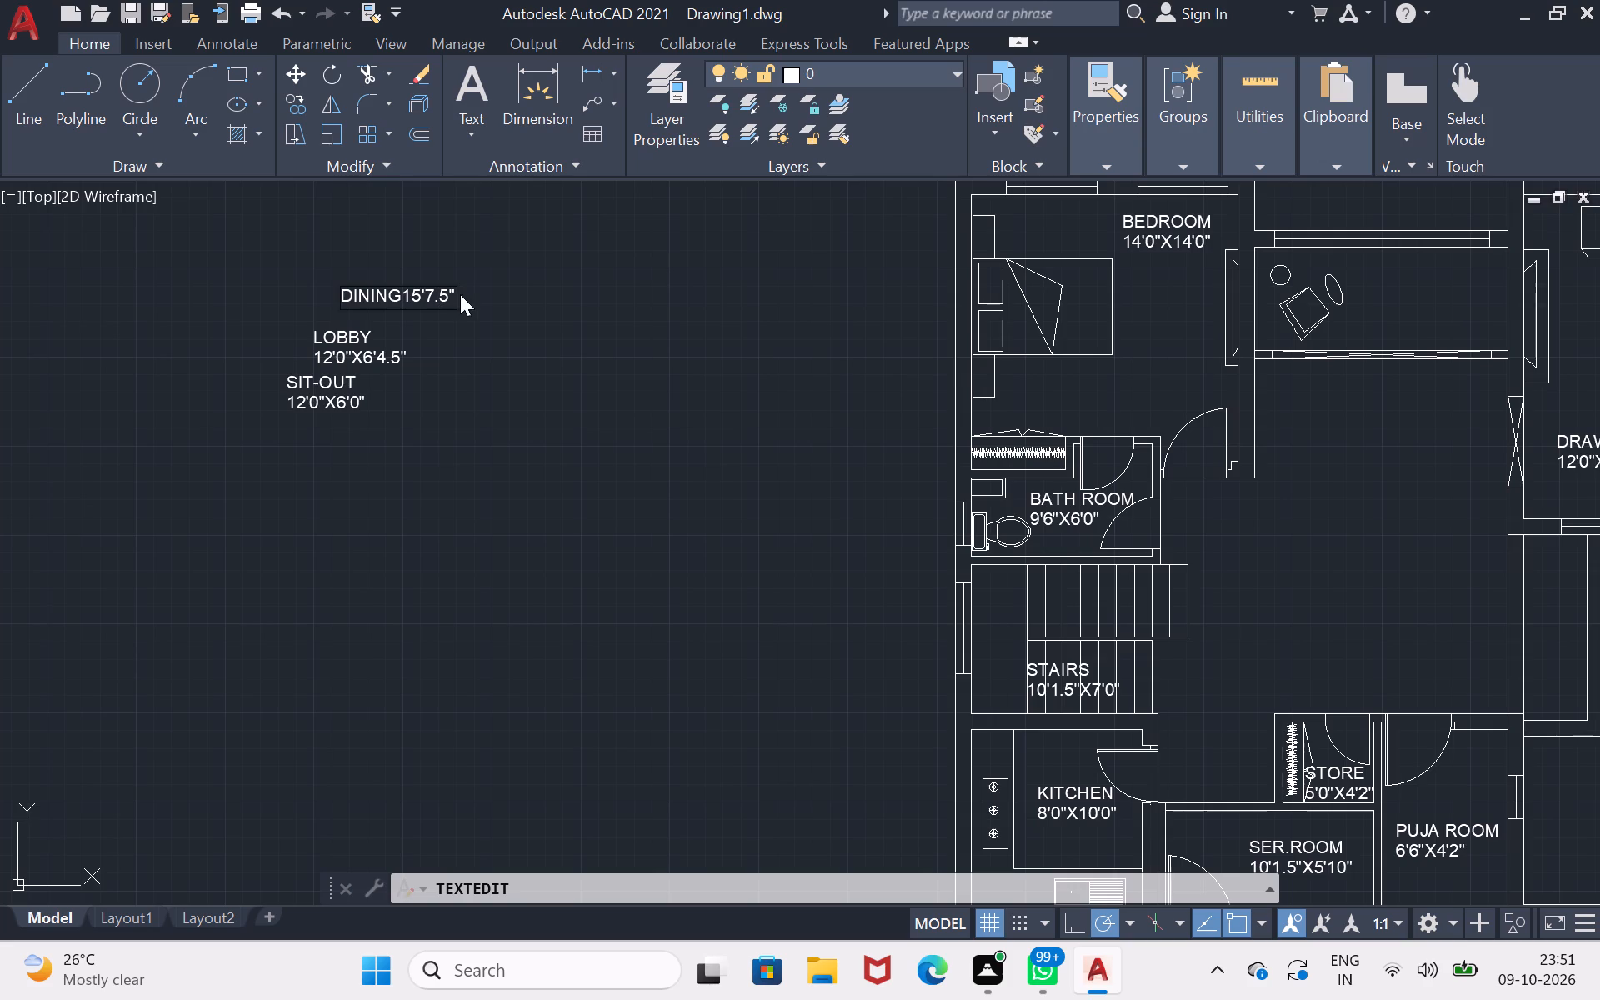
pyautogui.click(454, 293)
pyautogui.press('x')
pyautogui.write('13')
pyautogui.write("'0")
pyautogui.hotkey('shift', '"')
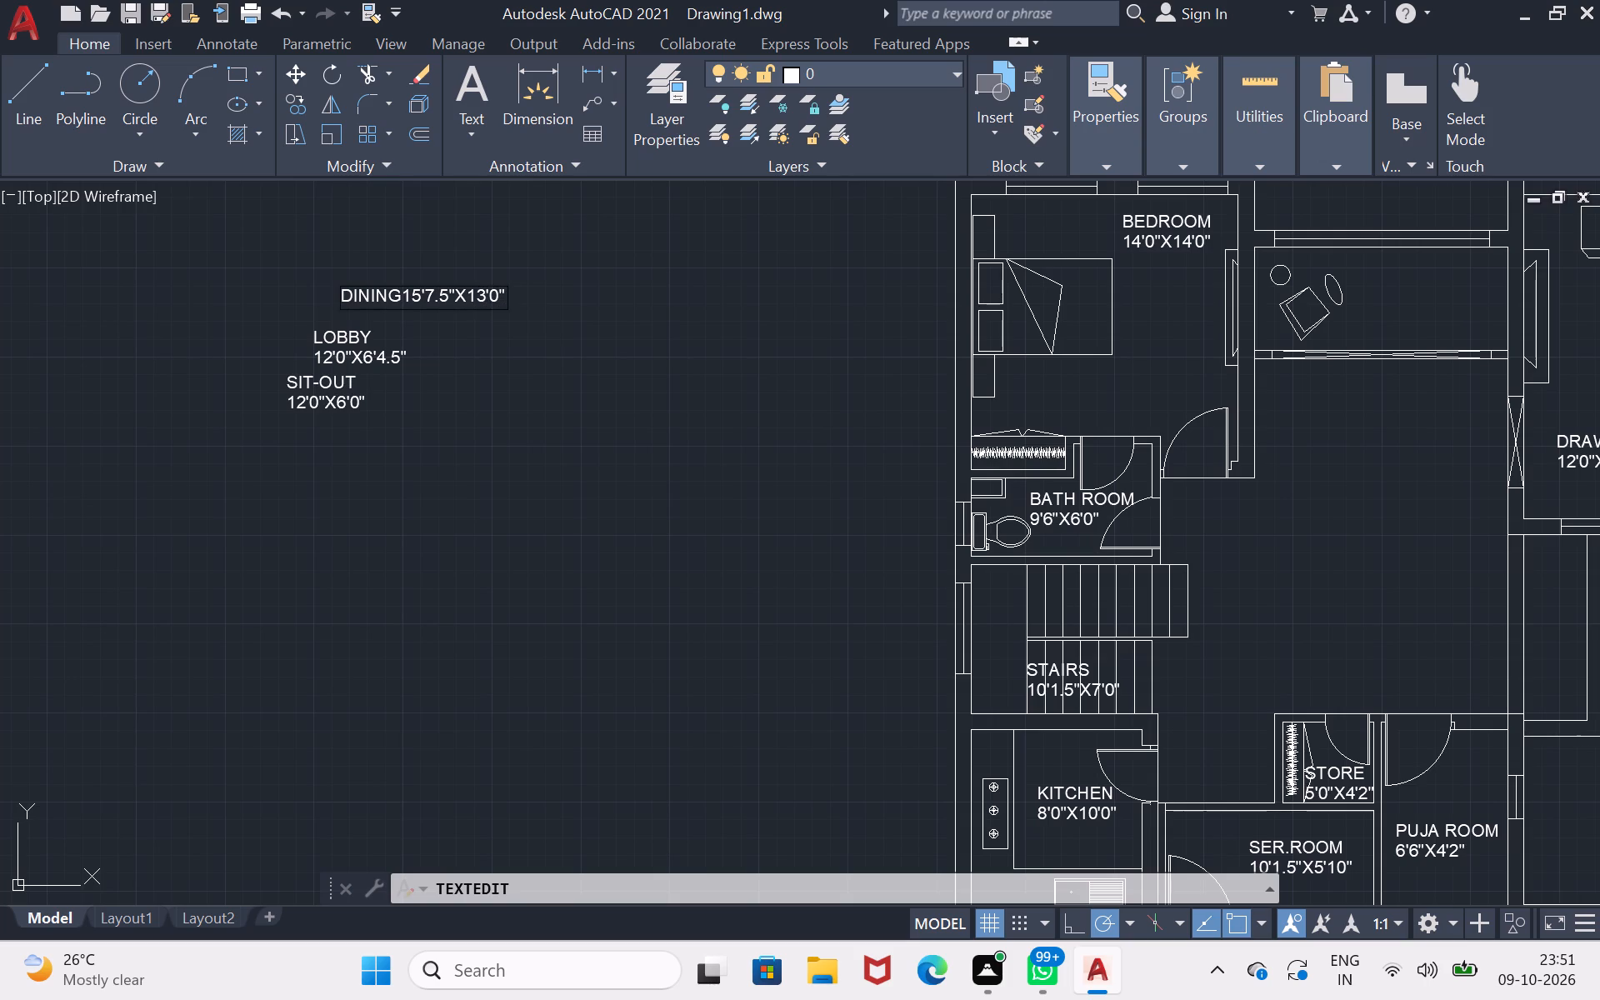
pyautogui.click(401, 292)
pyautogui.press('Return')
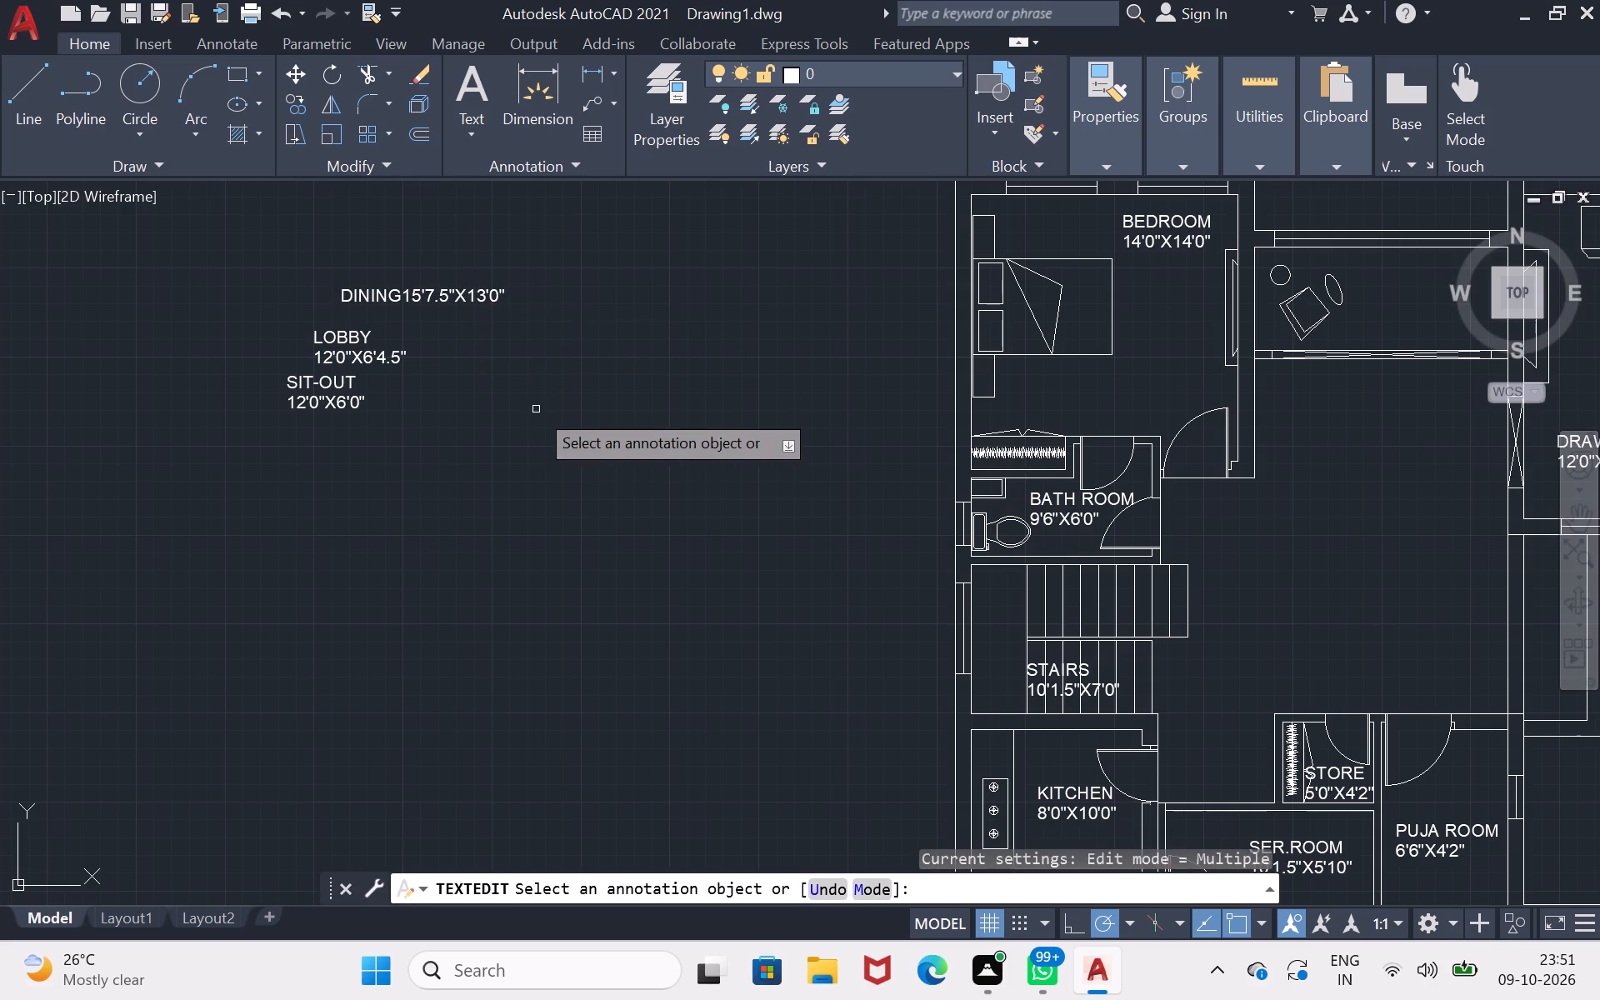
pyautogui.press('Return')
# Move the DINING15'7.5"X13'0" label into the large open area between the bath room and the drawing room.
pyautogui.click(397, 292)
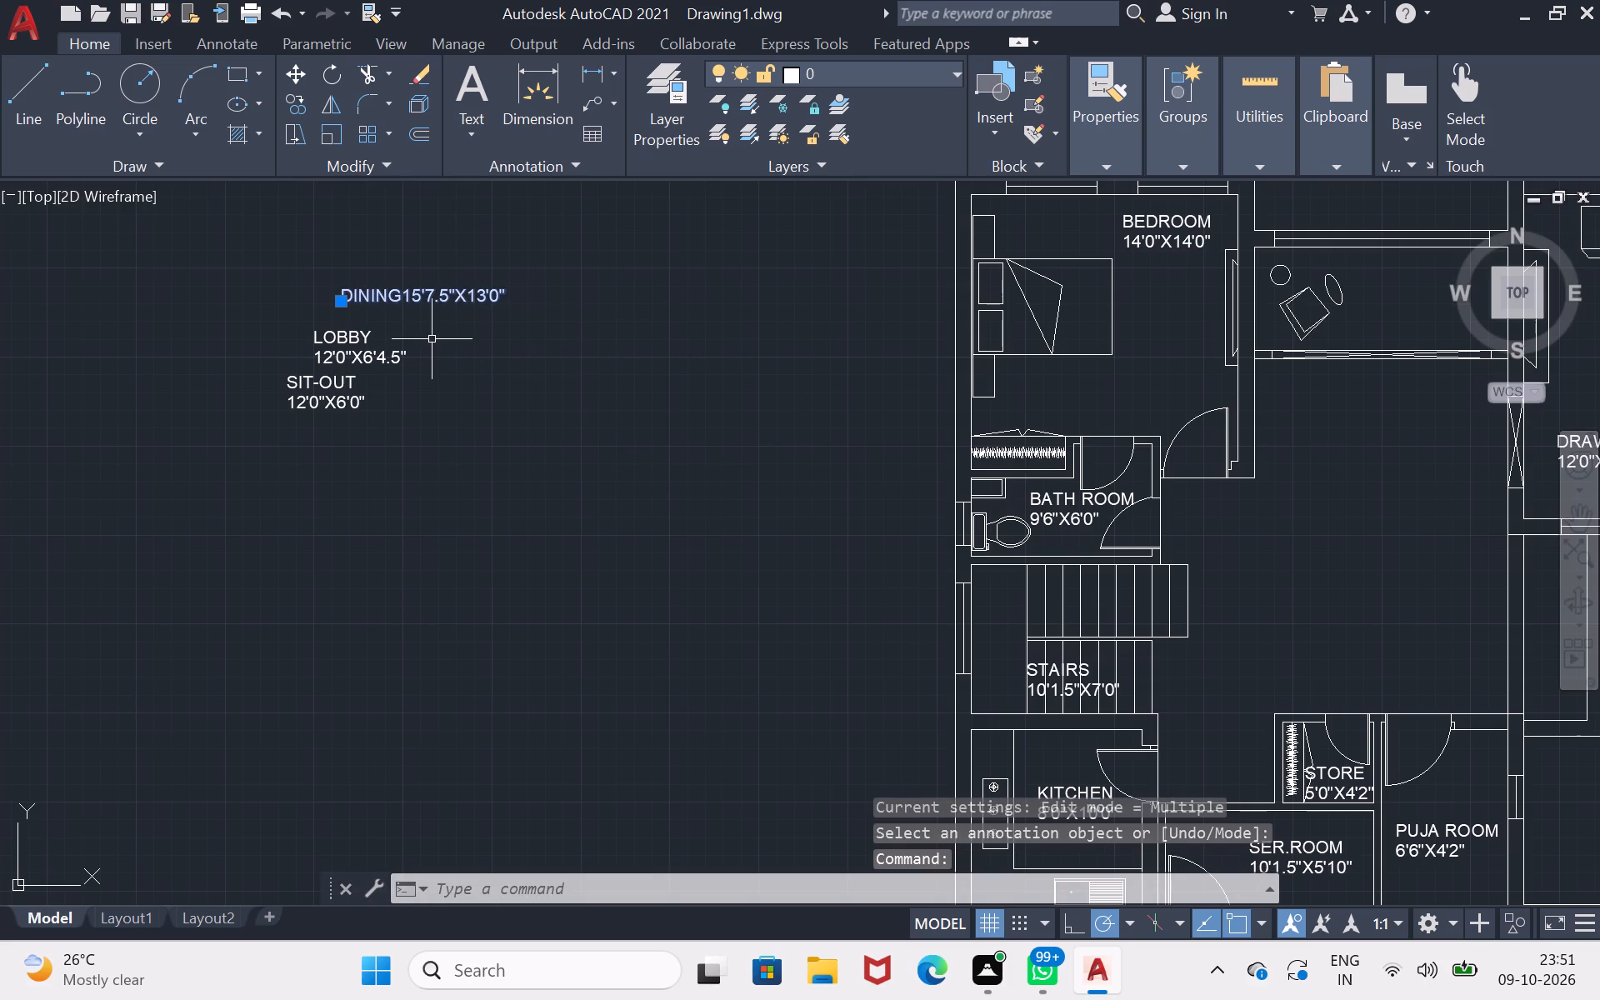
pyautogui.press('m')
pyautogui.press('Return')
pyautogui.click(432, 339)
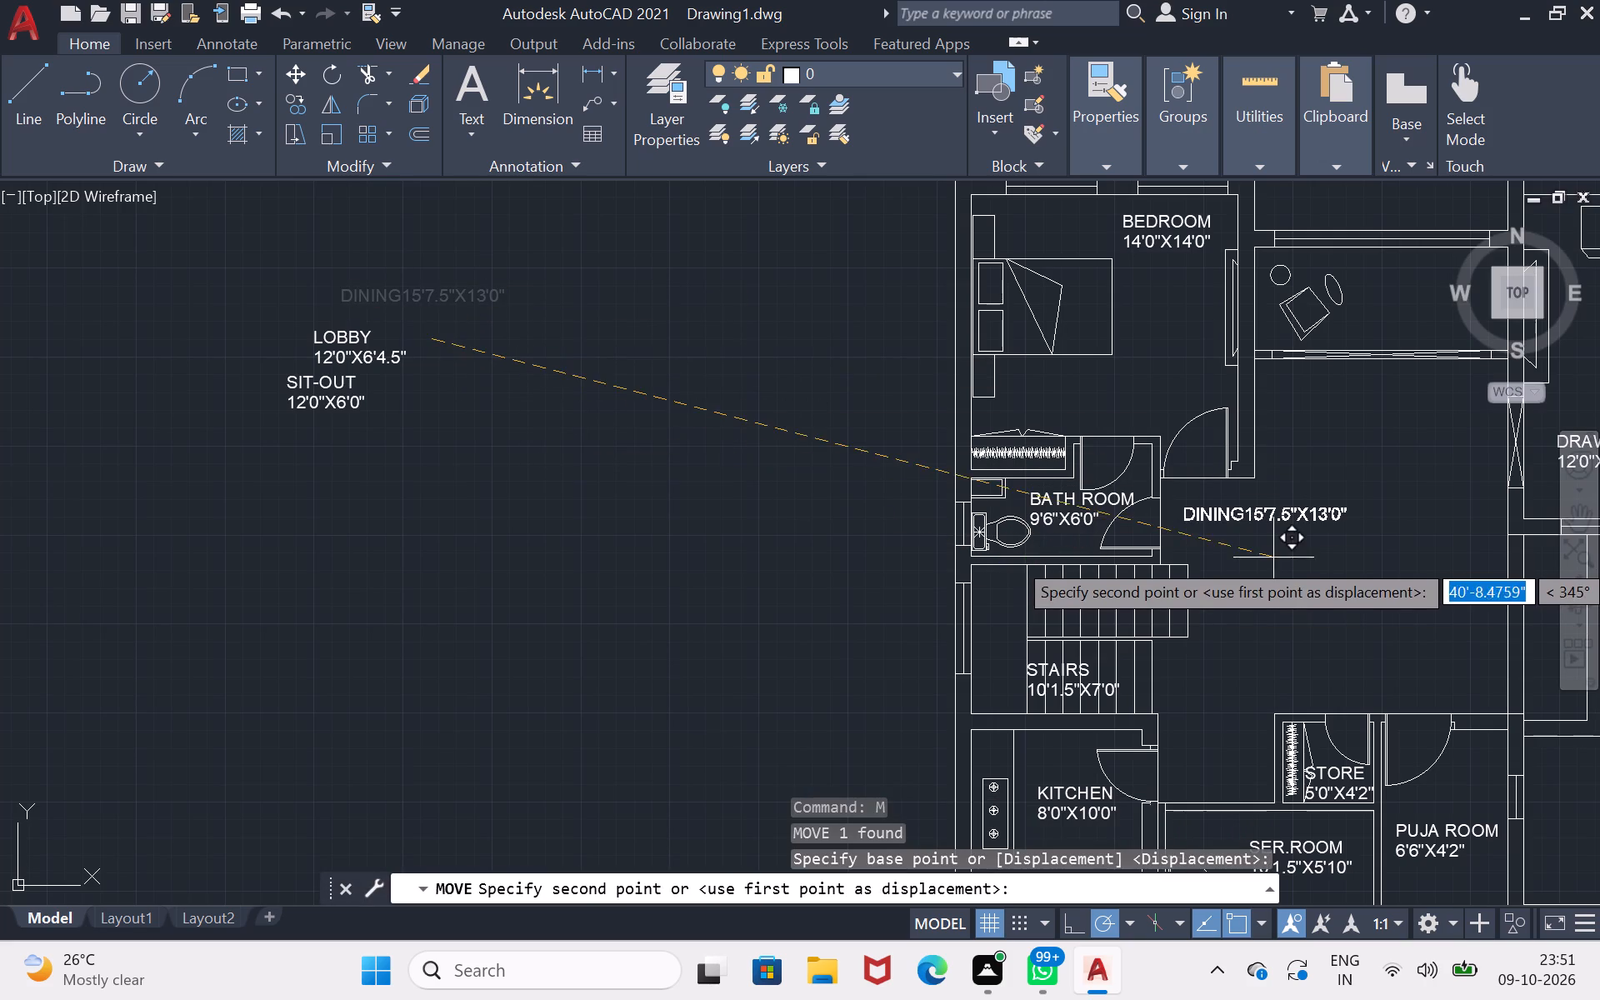
pyautogui.click(1357, 578)
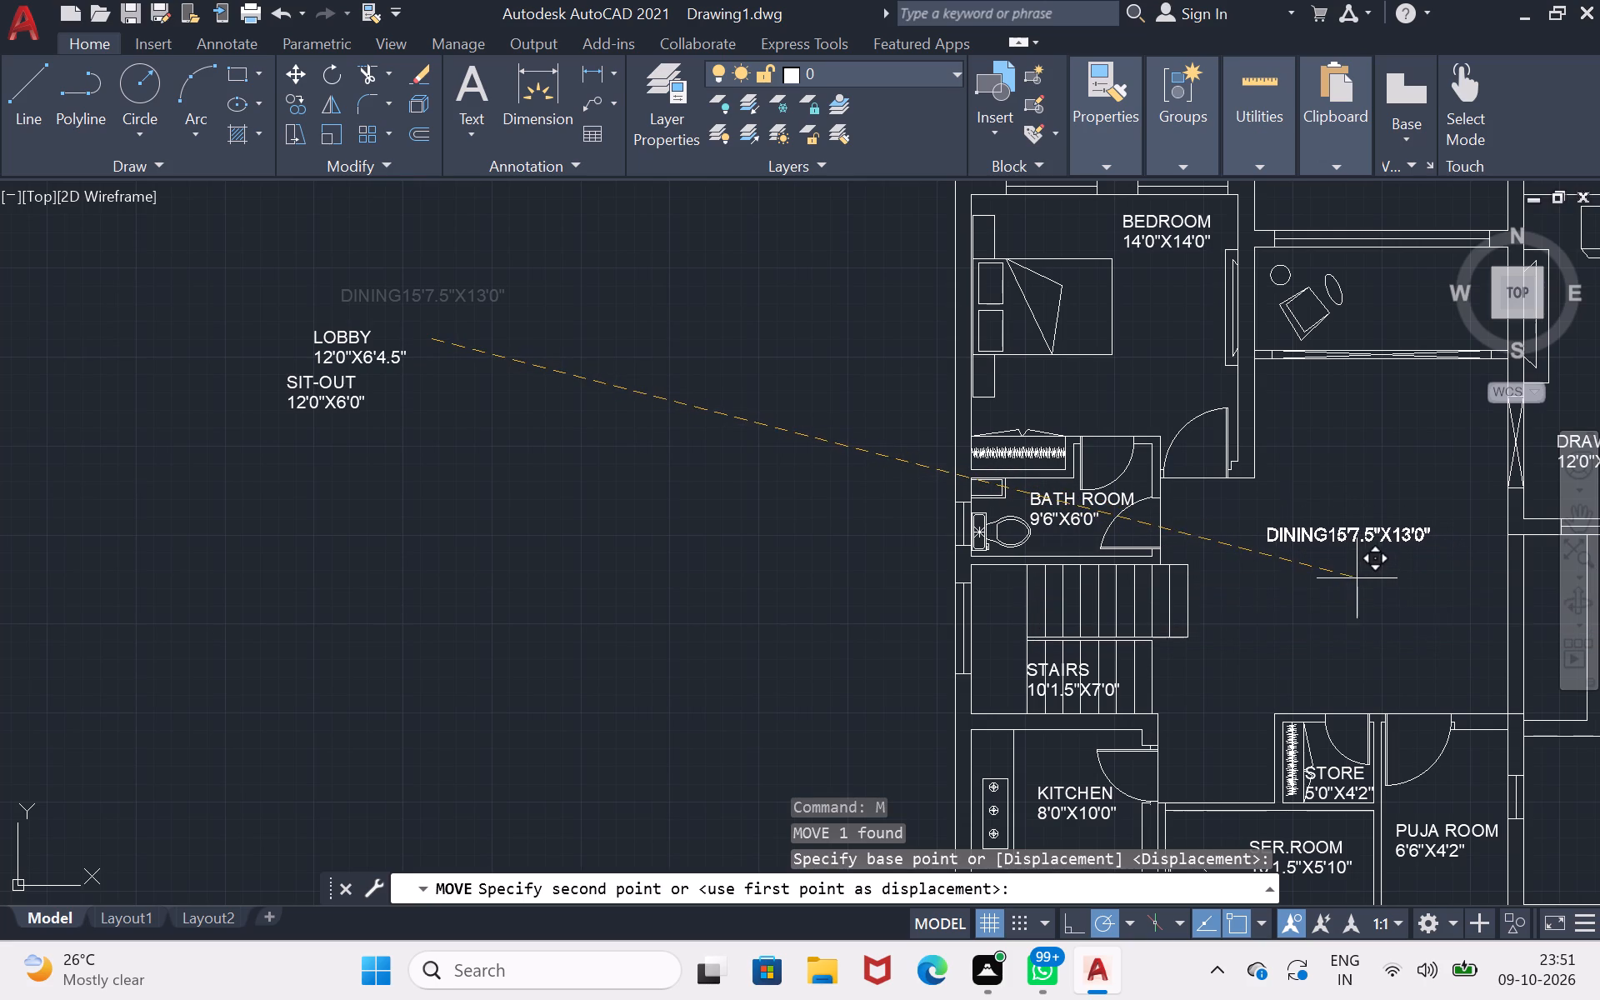
# Move the LOBBY 12'0"X6'4.5" label into the open area directly below the room with the chair and round table.
pyautogui.click(351, 339)
pyautogui.click(351, 353)
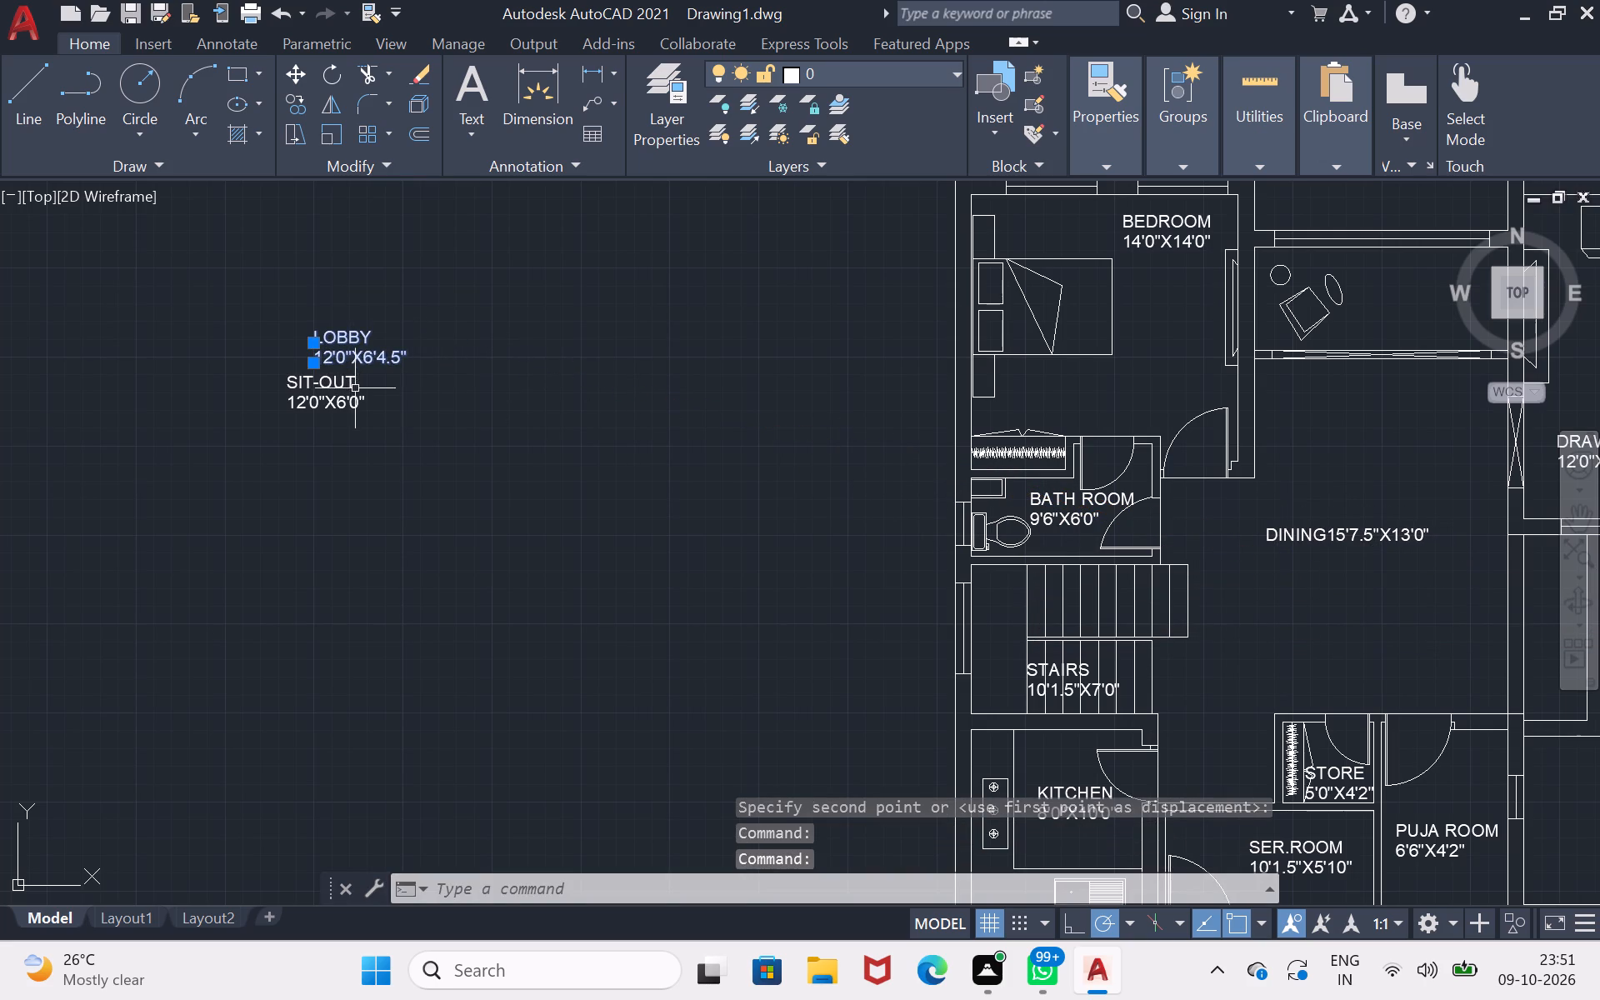
pyautogui.press('Return')
pyautogui.click(418, 422)
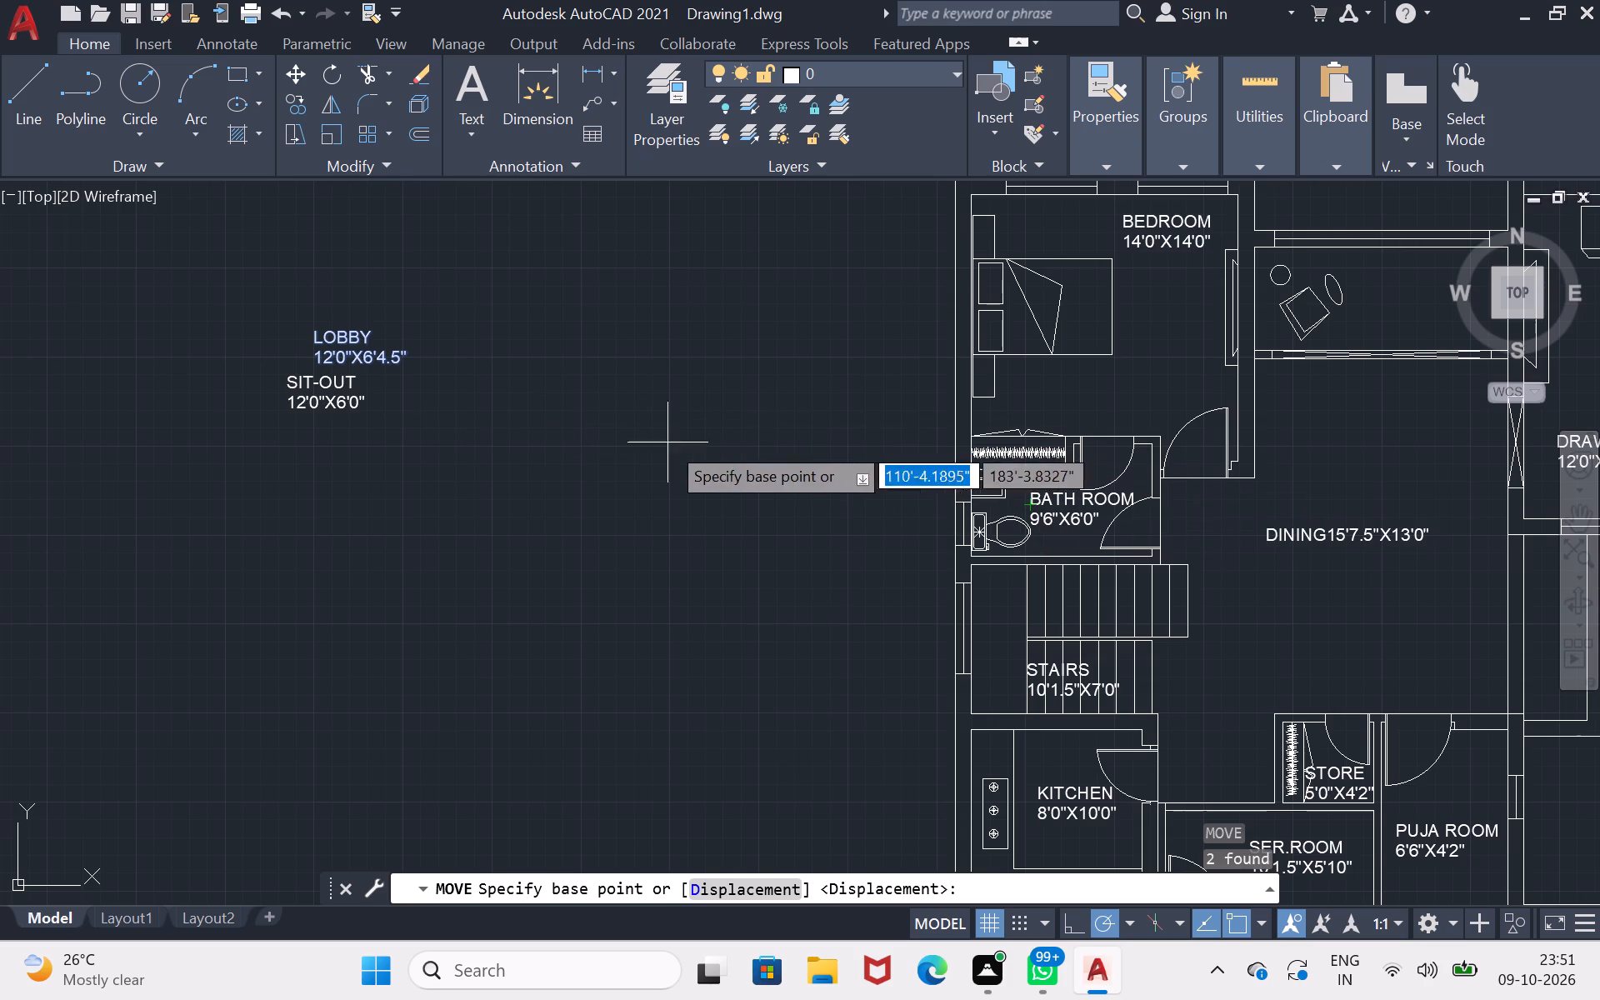
pyautogui.press('m')
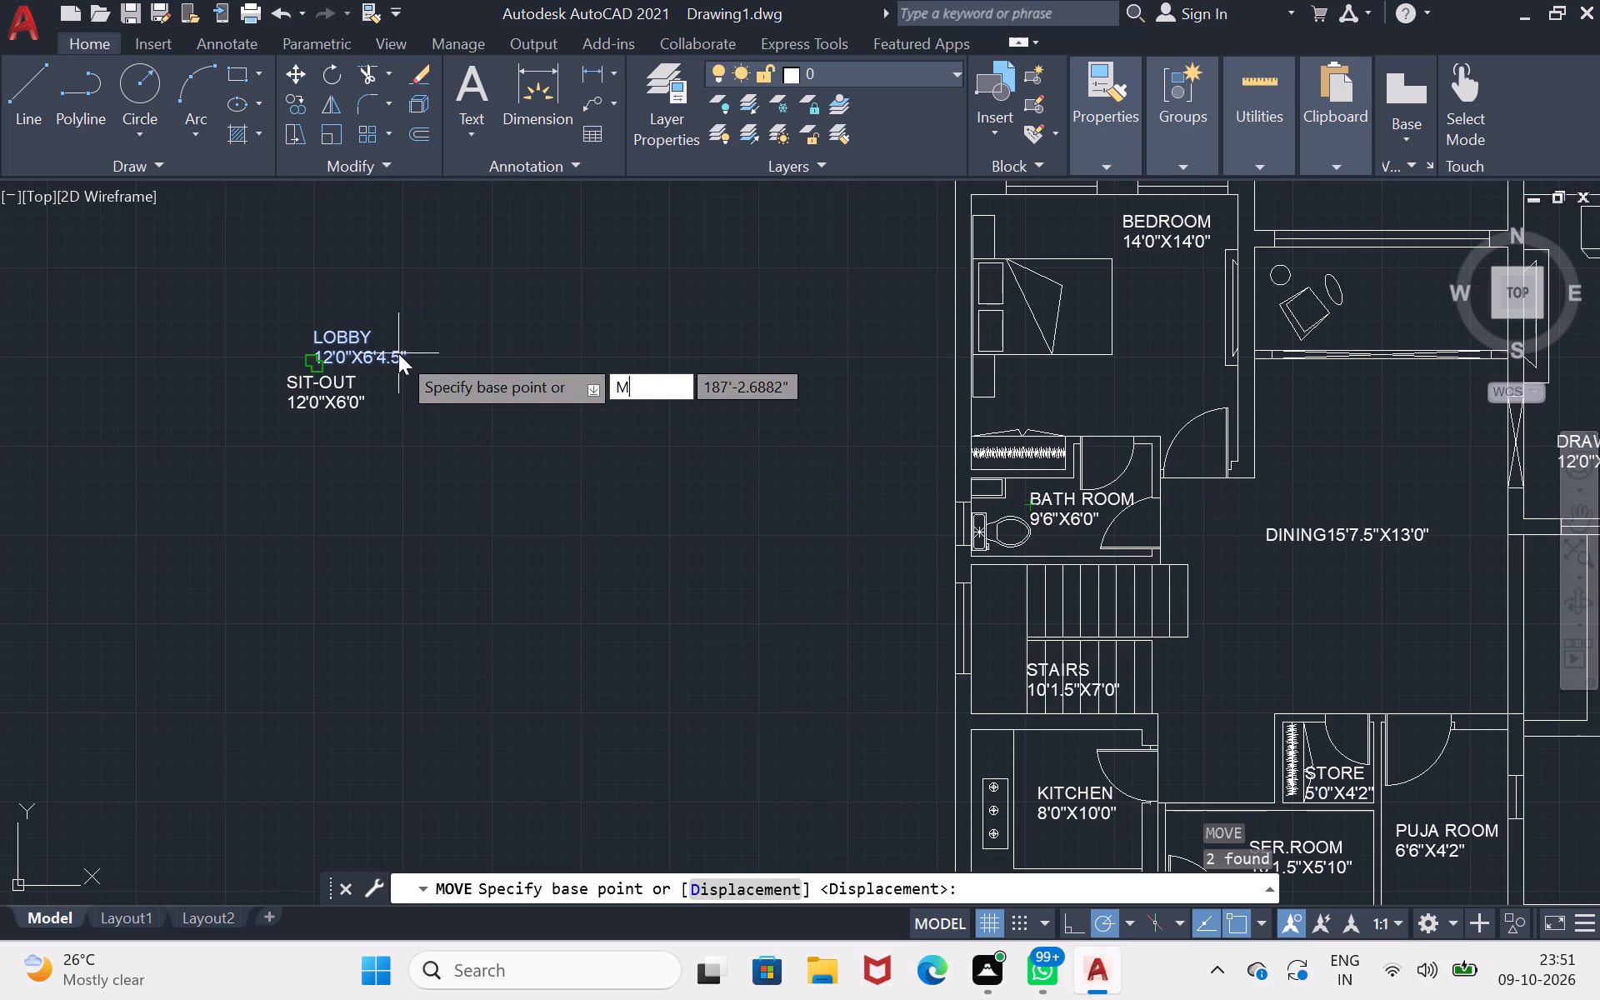
pyautogui.press('Return')
pyautogui.click(398, 353)
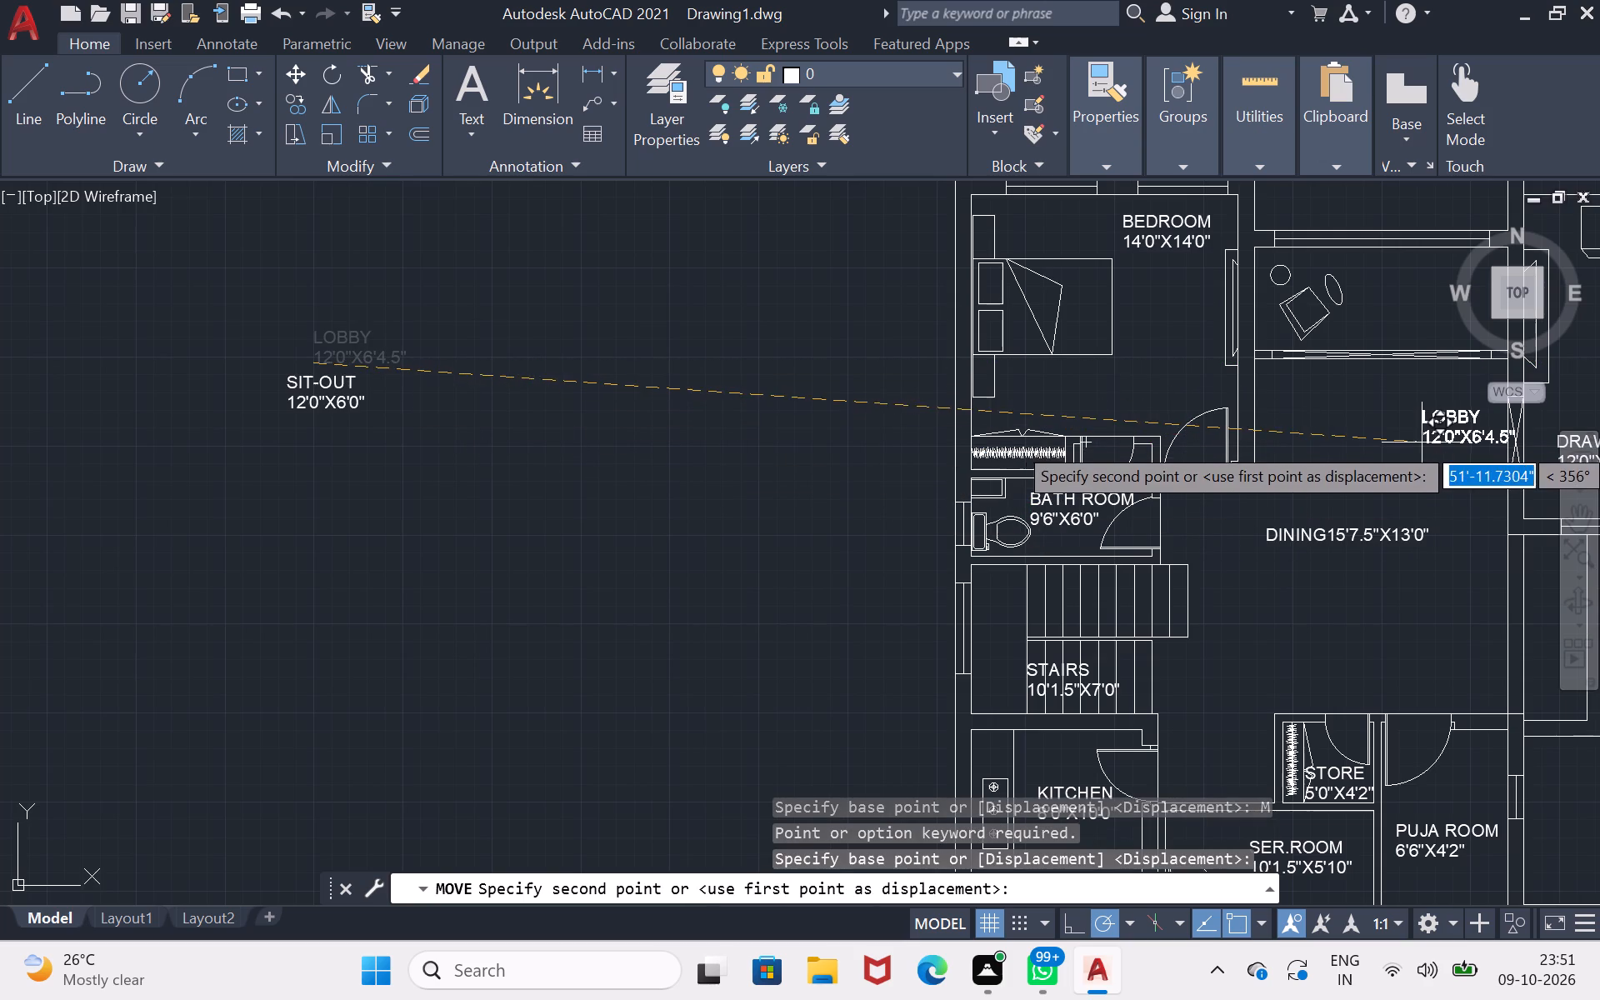
pyautogui.click(1351, 429)
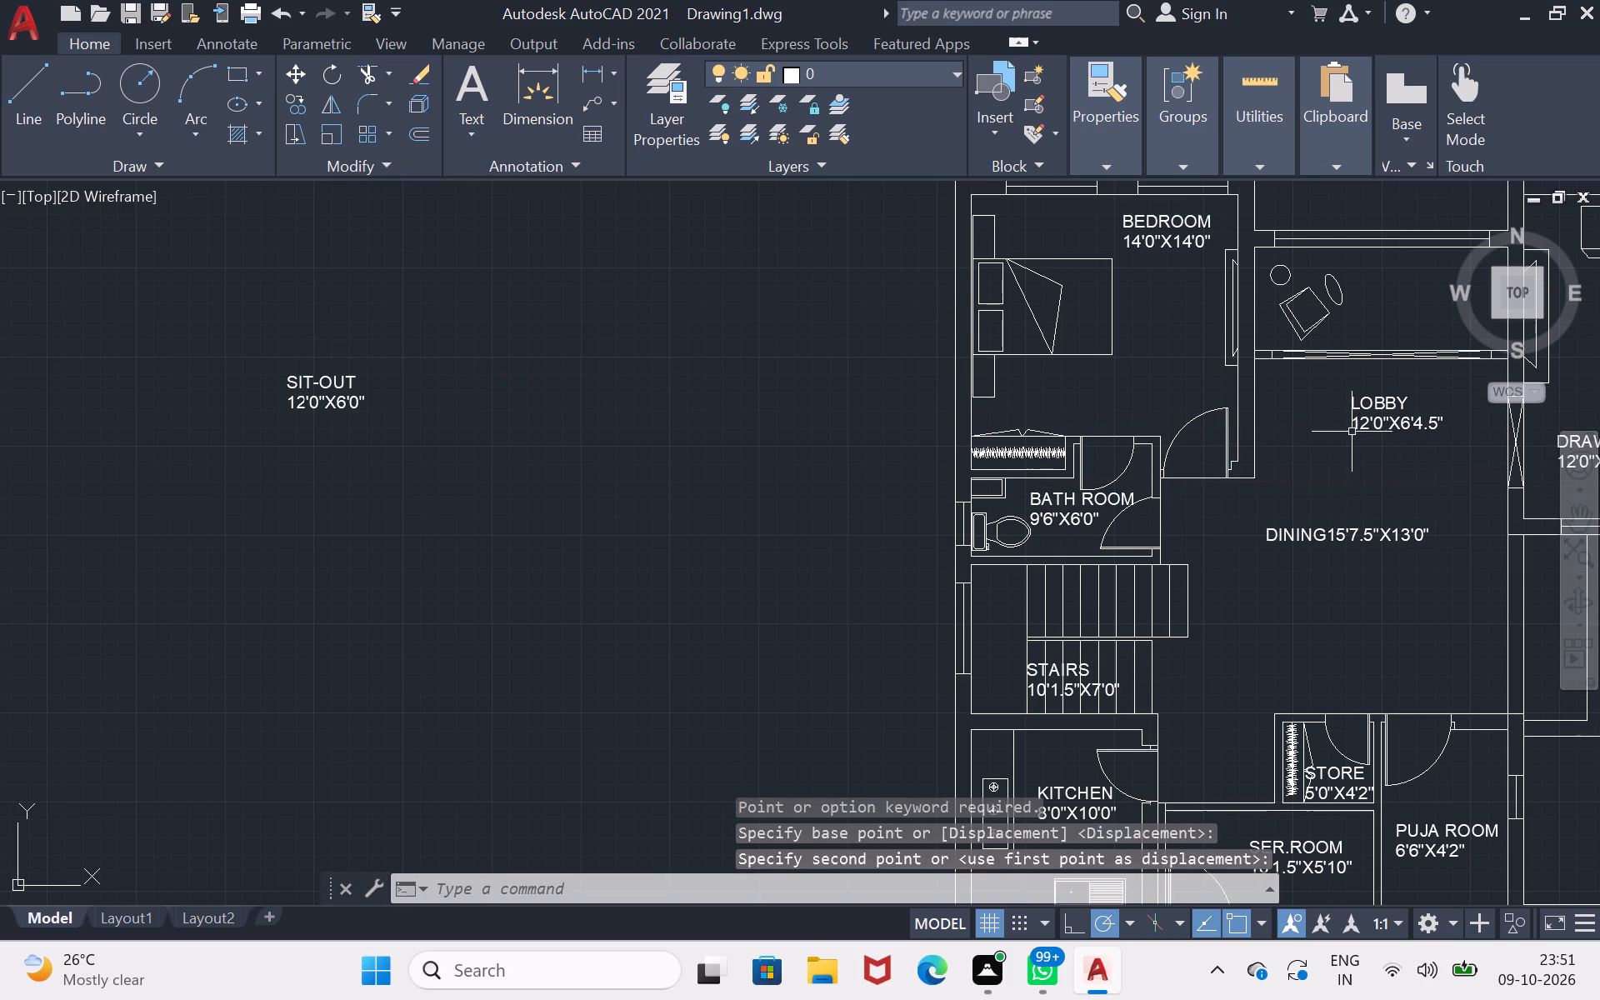
# Shift the DINING15'7.5"X13'0" label slightly down and to the right within the dining area, away from the LOBBY label.
pyautogui.click(1344, 530)
pyautogui.press('m')
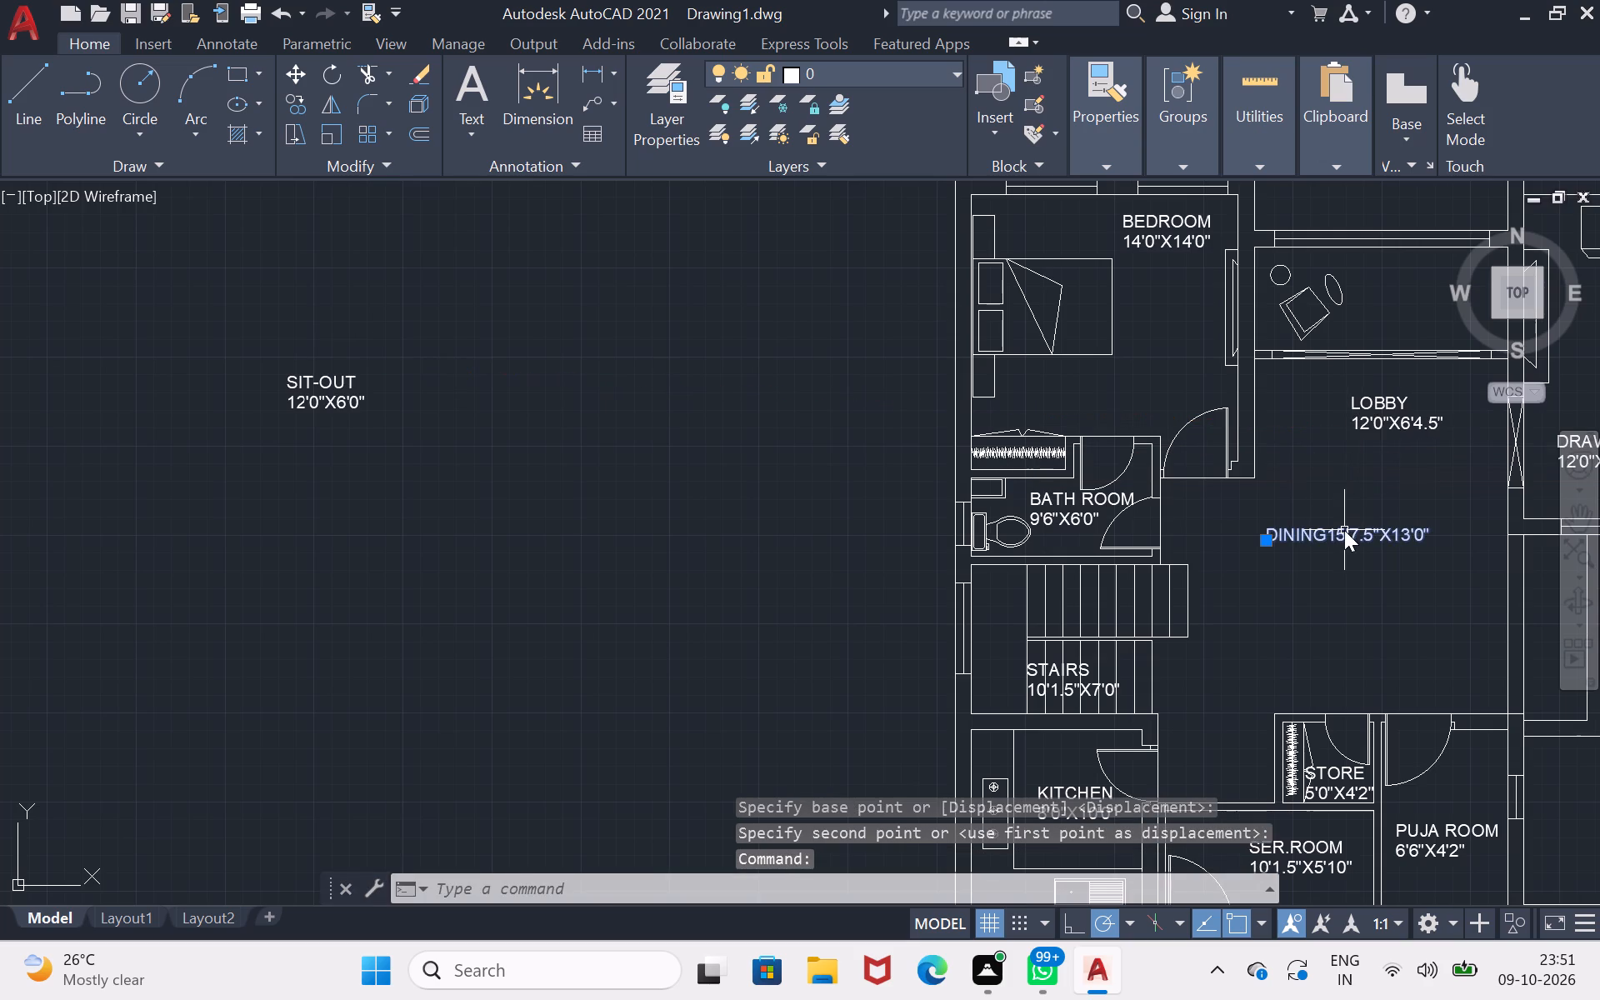
pyautogui.press('Return')
pyautogui.click(1344, 530)
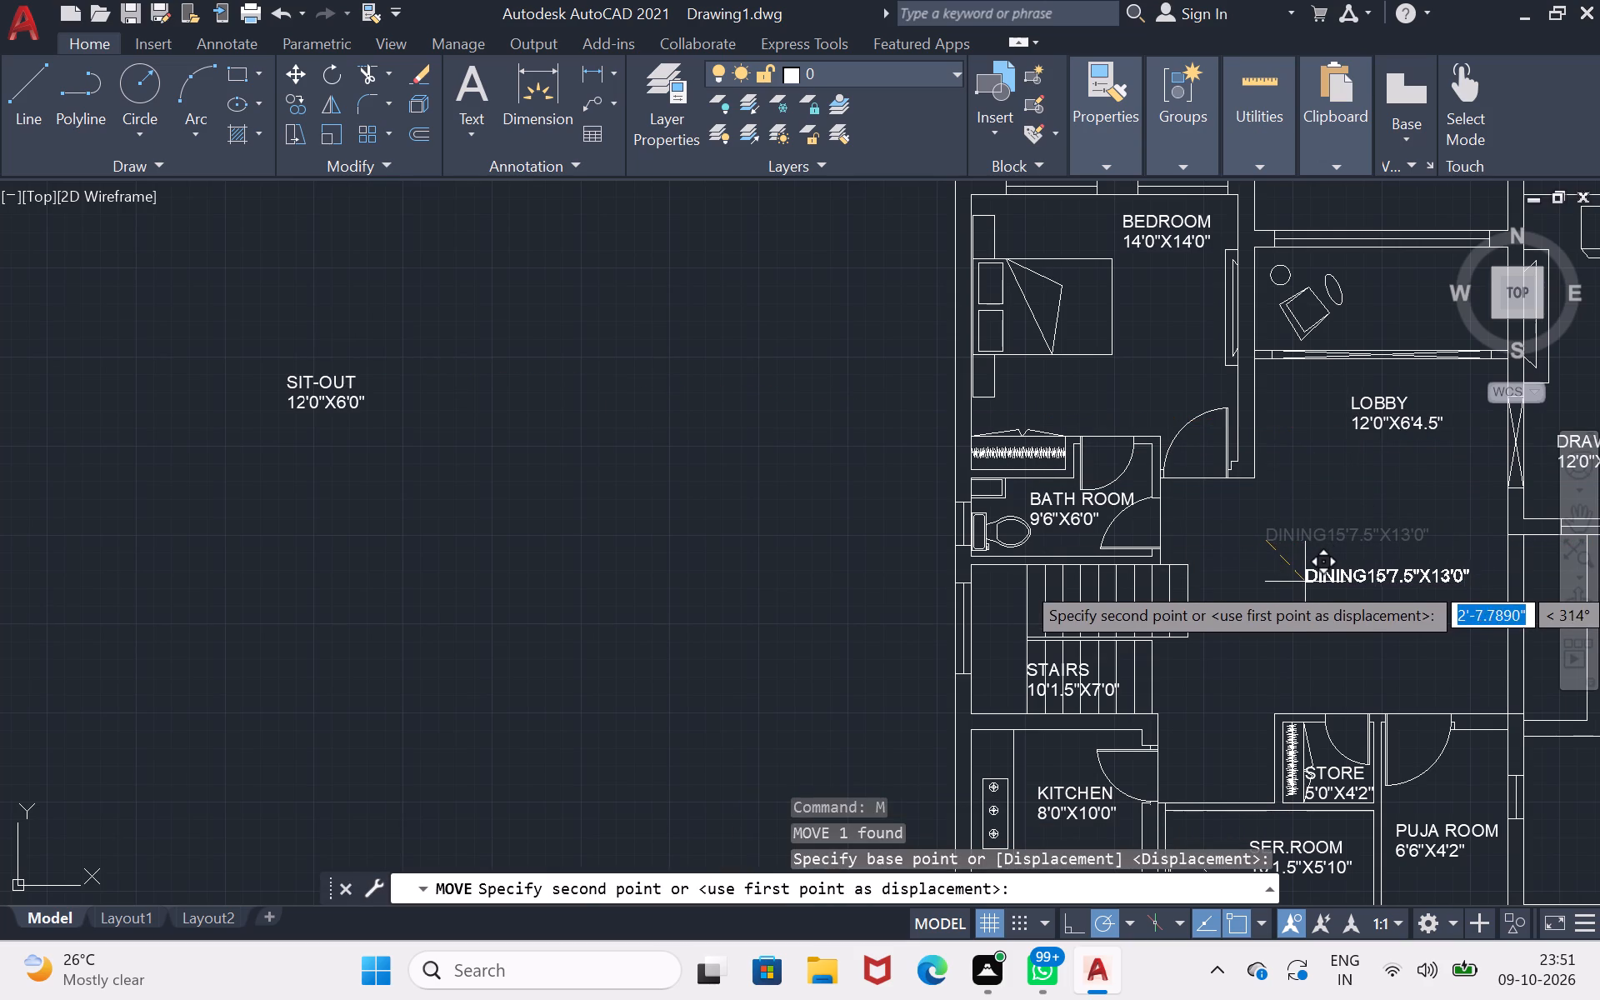
pyautogui.click(1290, 580)
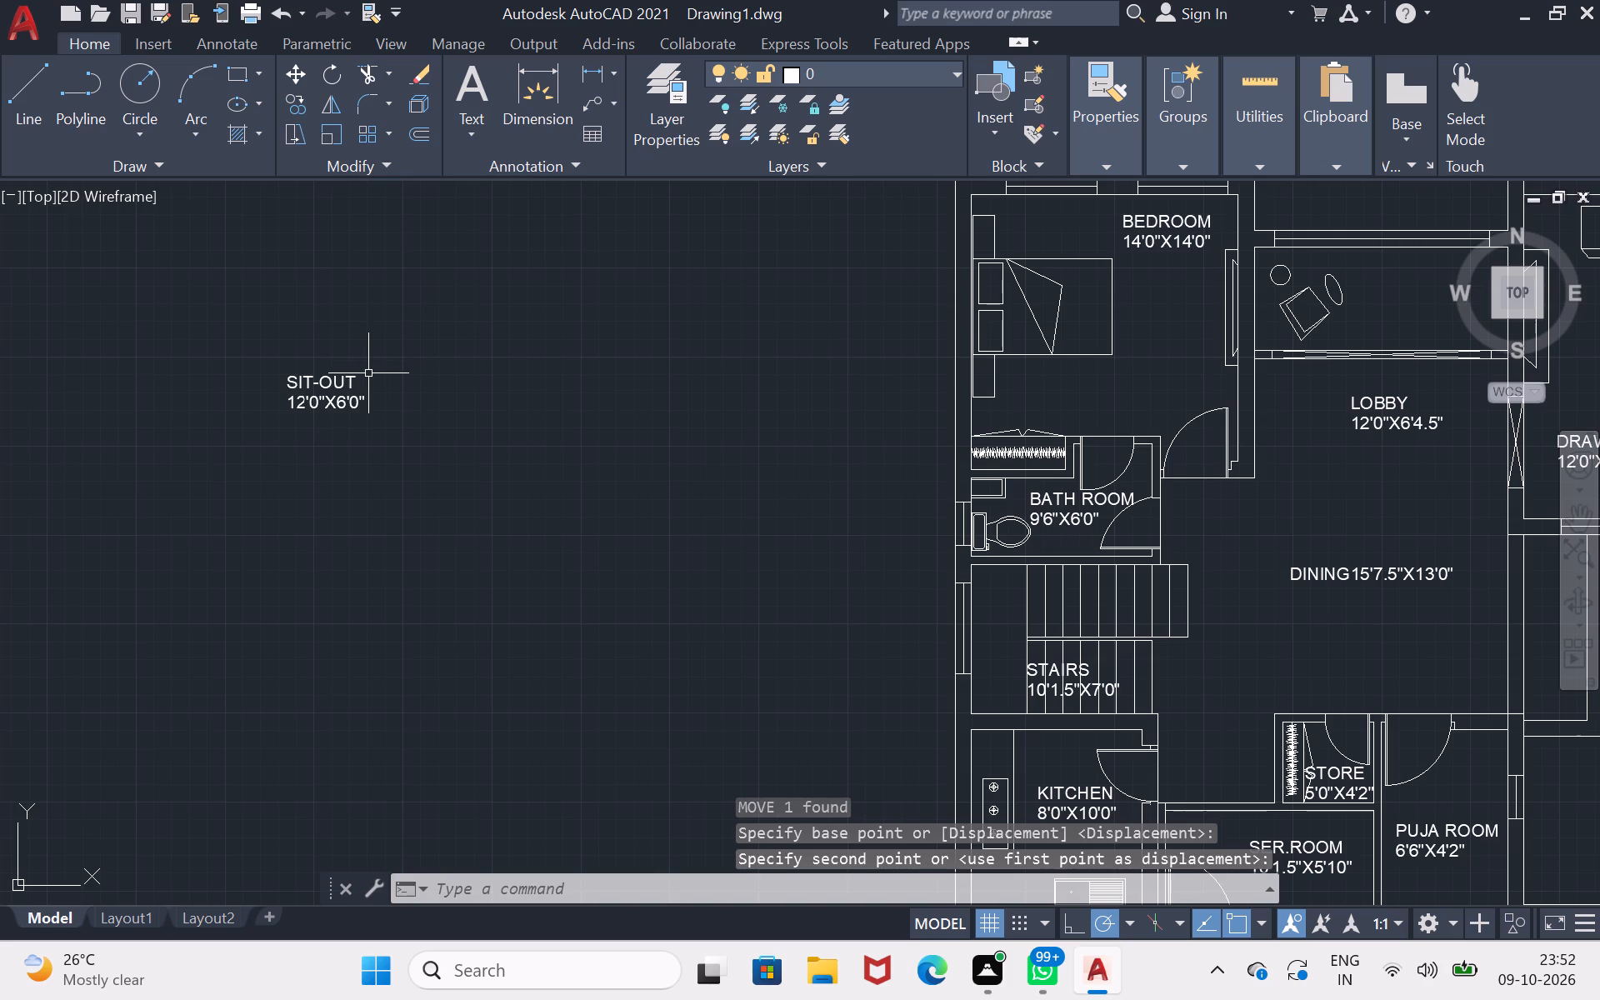
# Move the SIT-OUT 12'0"X6'0" label into the room above the lobby, beside the chair and round table.
pyautogui.click(322, 381)
pyautogui.click(324, 402)
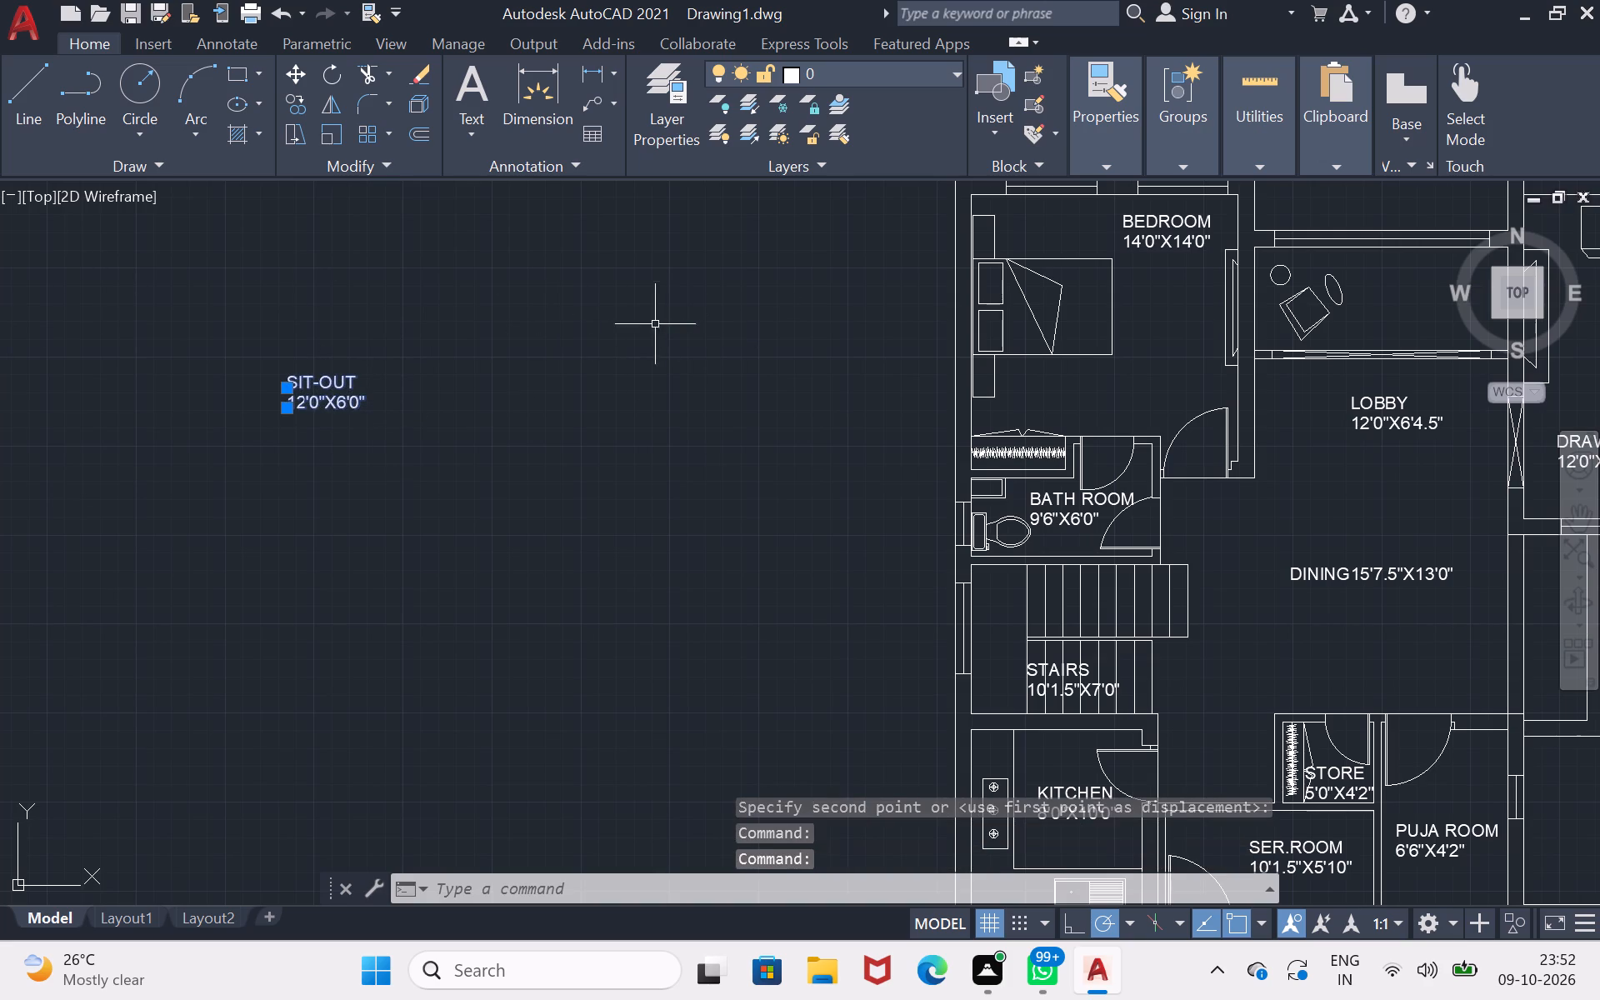
pyautogui.press('m')
pyautogui.press('Return')
pyautogui.click(607, 391)
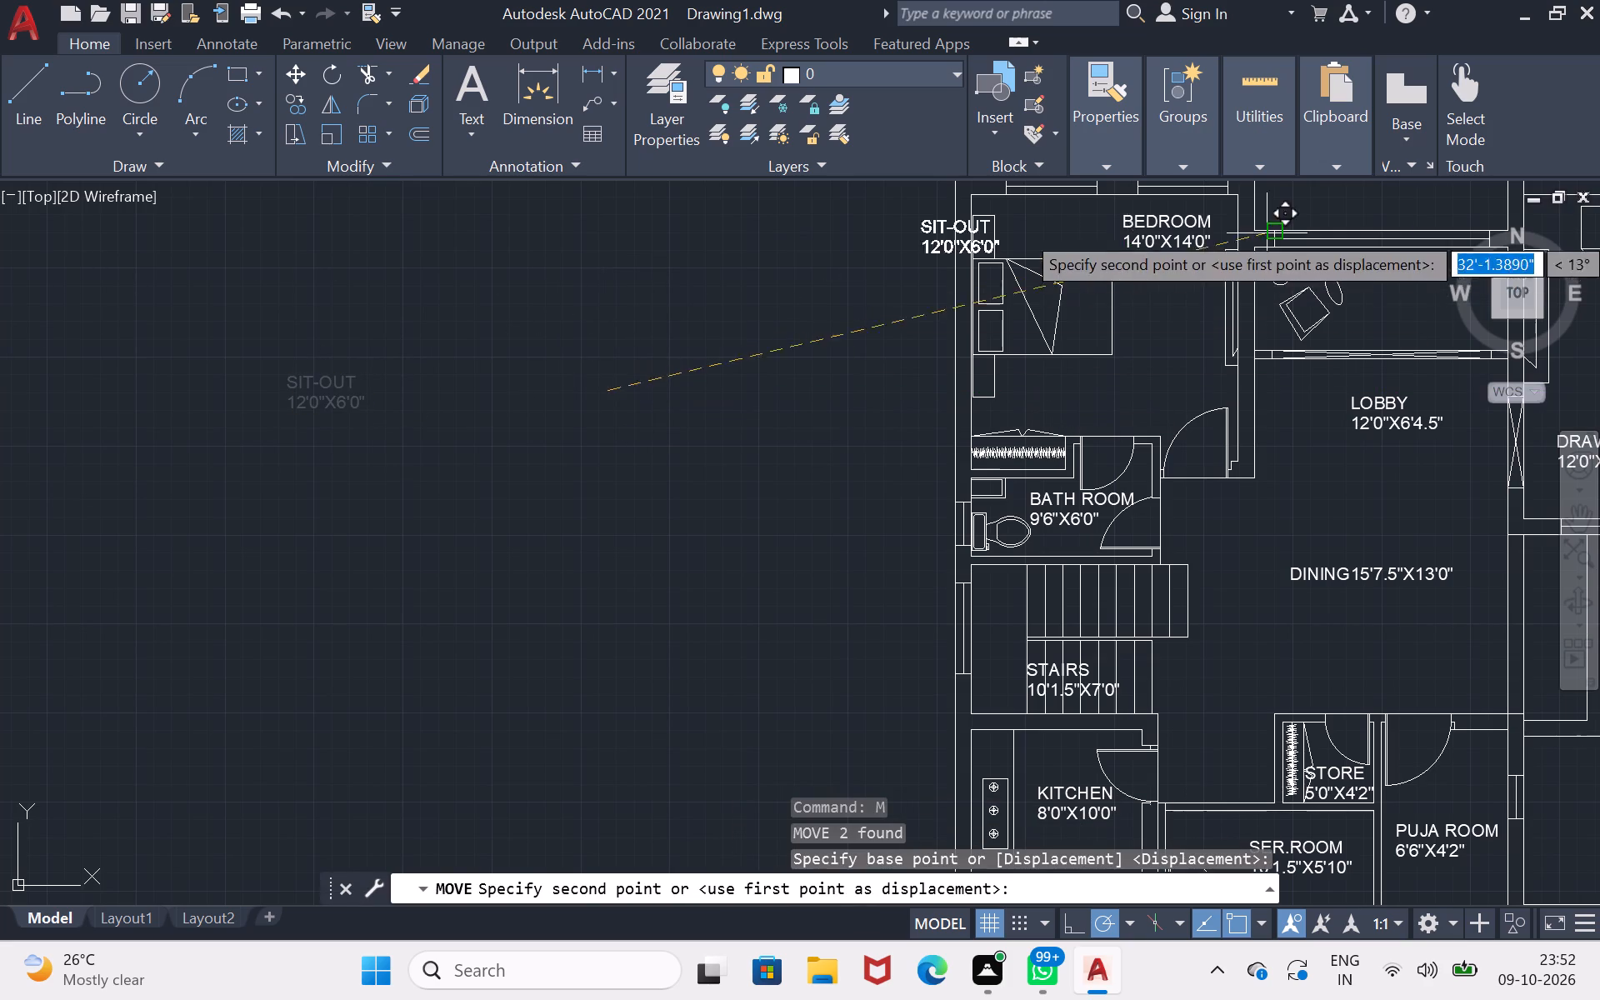
pyautogui.scroll(-1, 1380, 345)
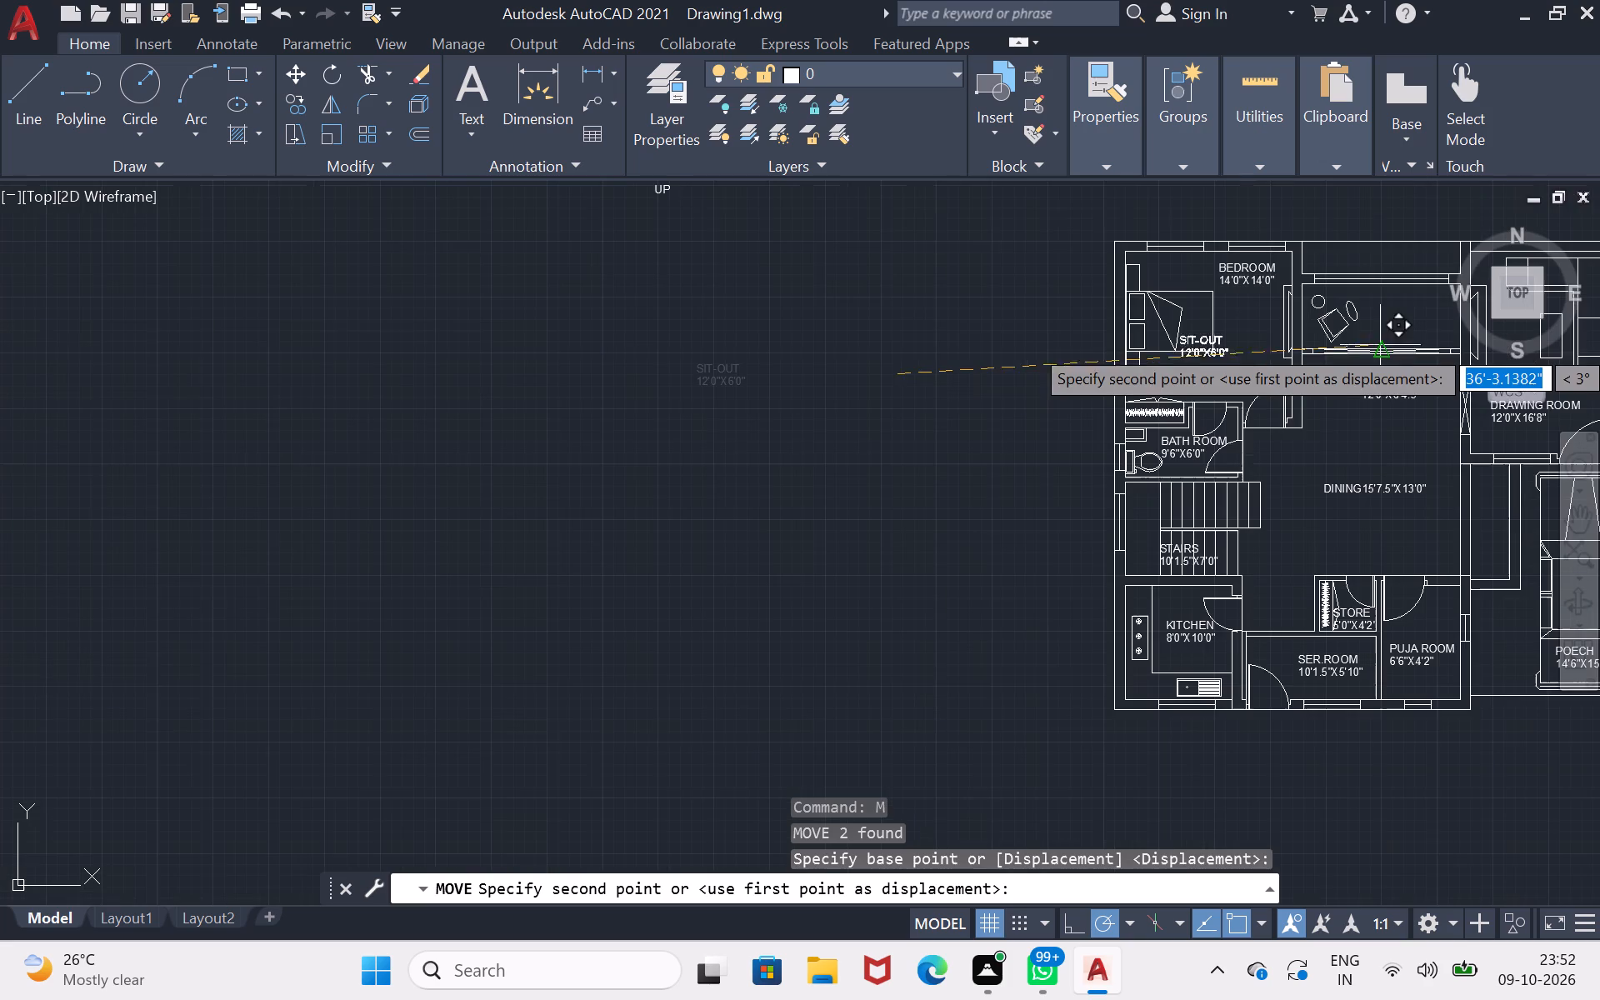
pyautogui.scroll(-1, 1528, 415)
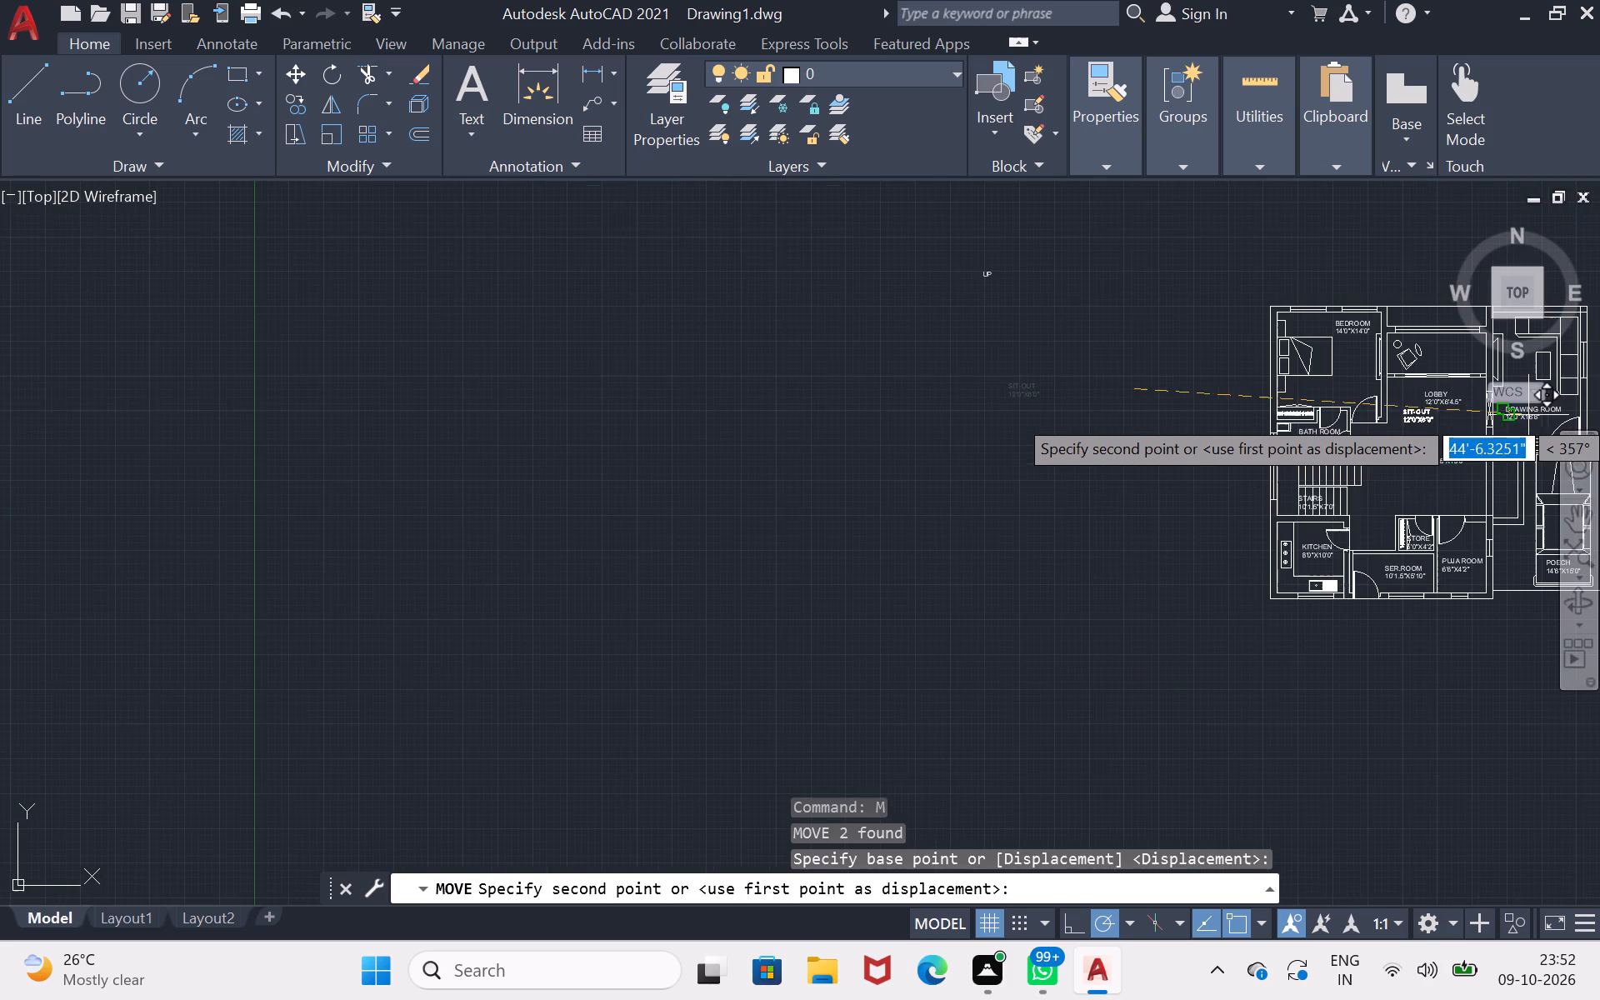
pyautogui.scroll(4, 1531, 452)
pyautogui.scroll(-2, 1289, 317)
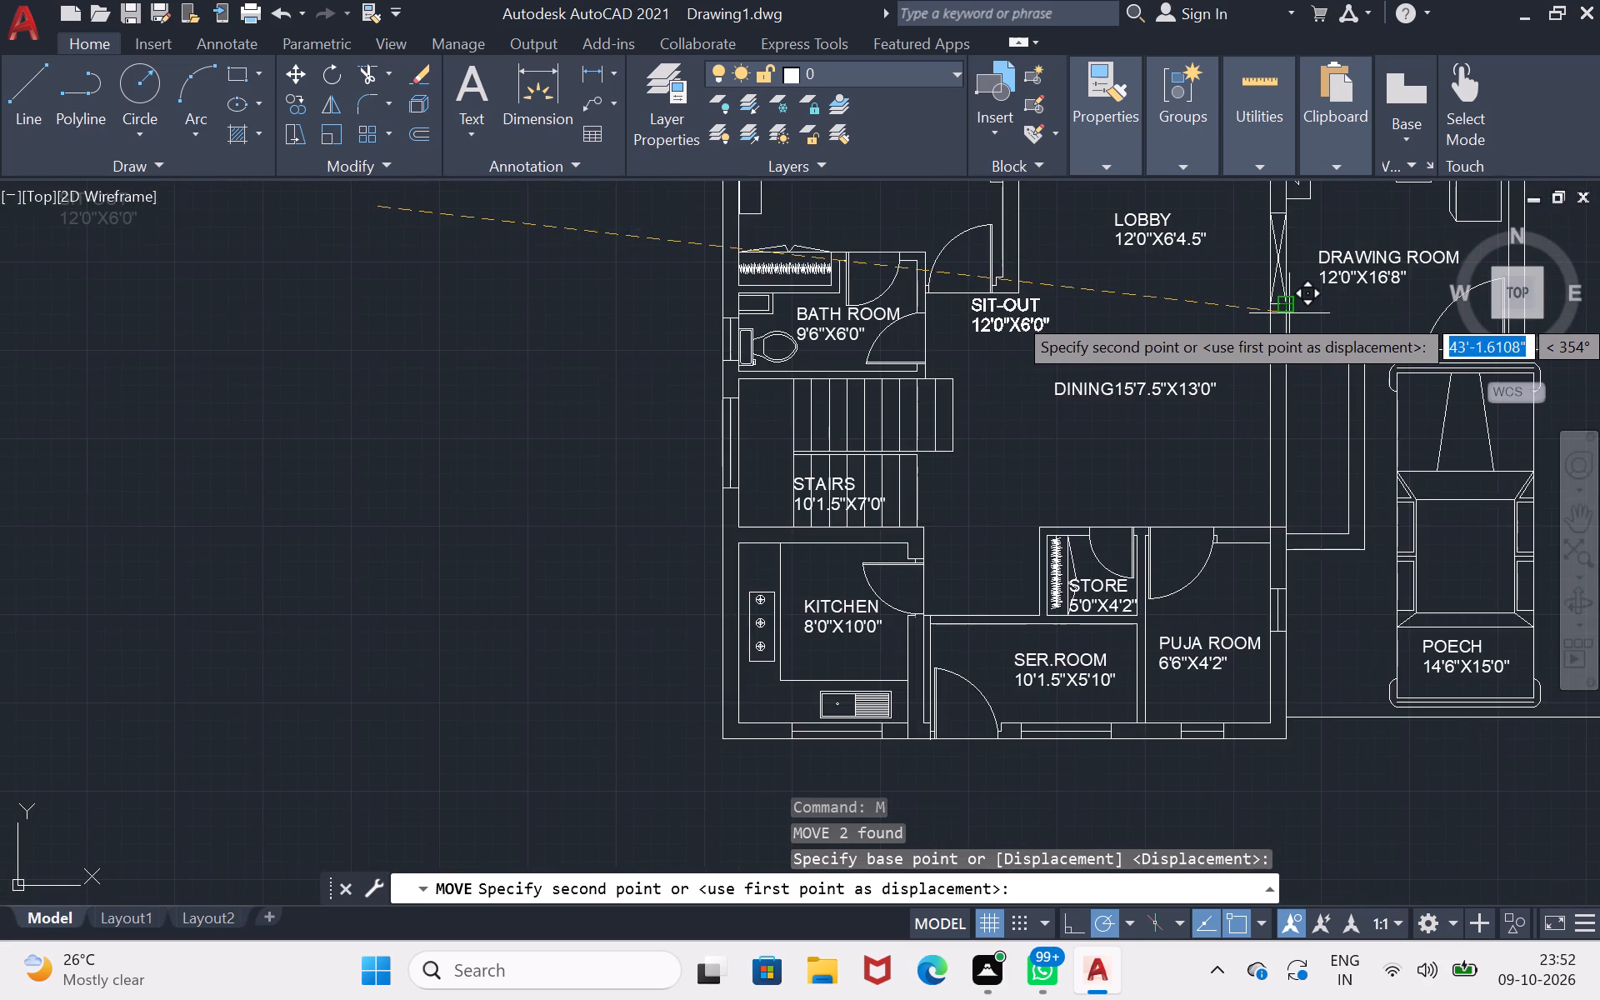
pyautogui.scroll(-1, 1292, 308)
pyautogui.scroll(2, 1326, 191)
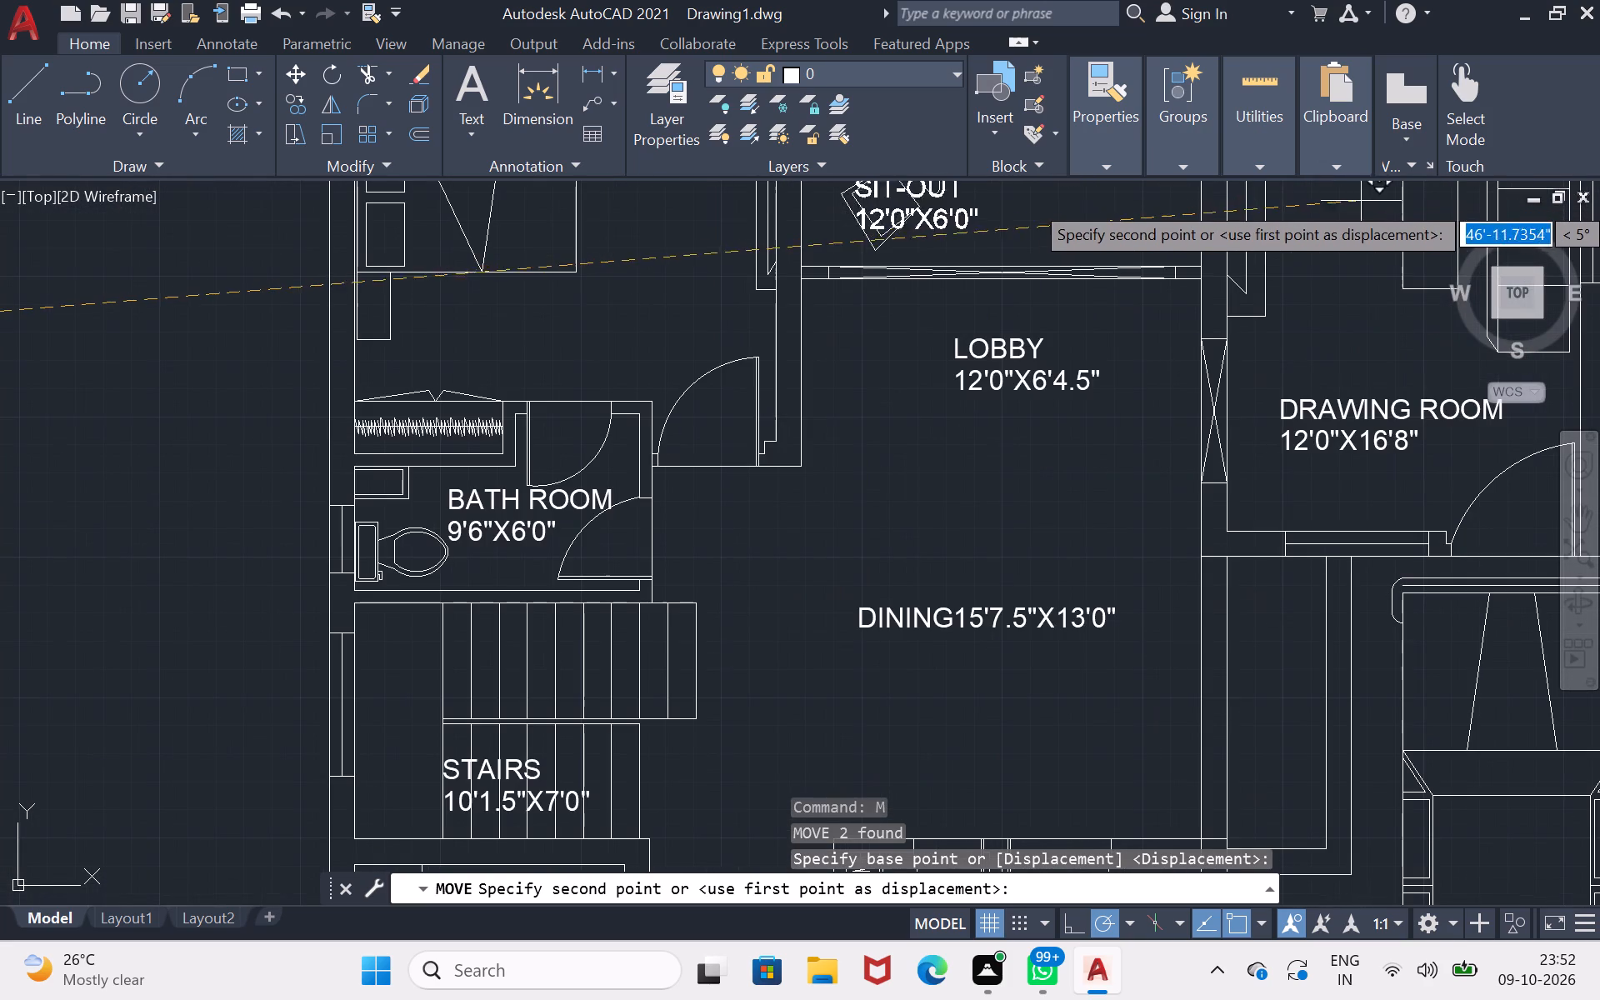
pyautogui.click(1486, 203)
# Move the stray UP label onto the entrance steps between the dining area and the car porch.
pyautogui.scroll(-1, 1310, 285)
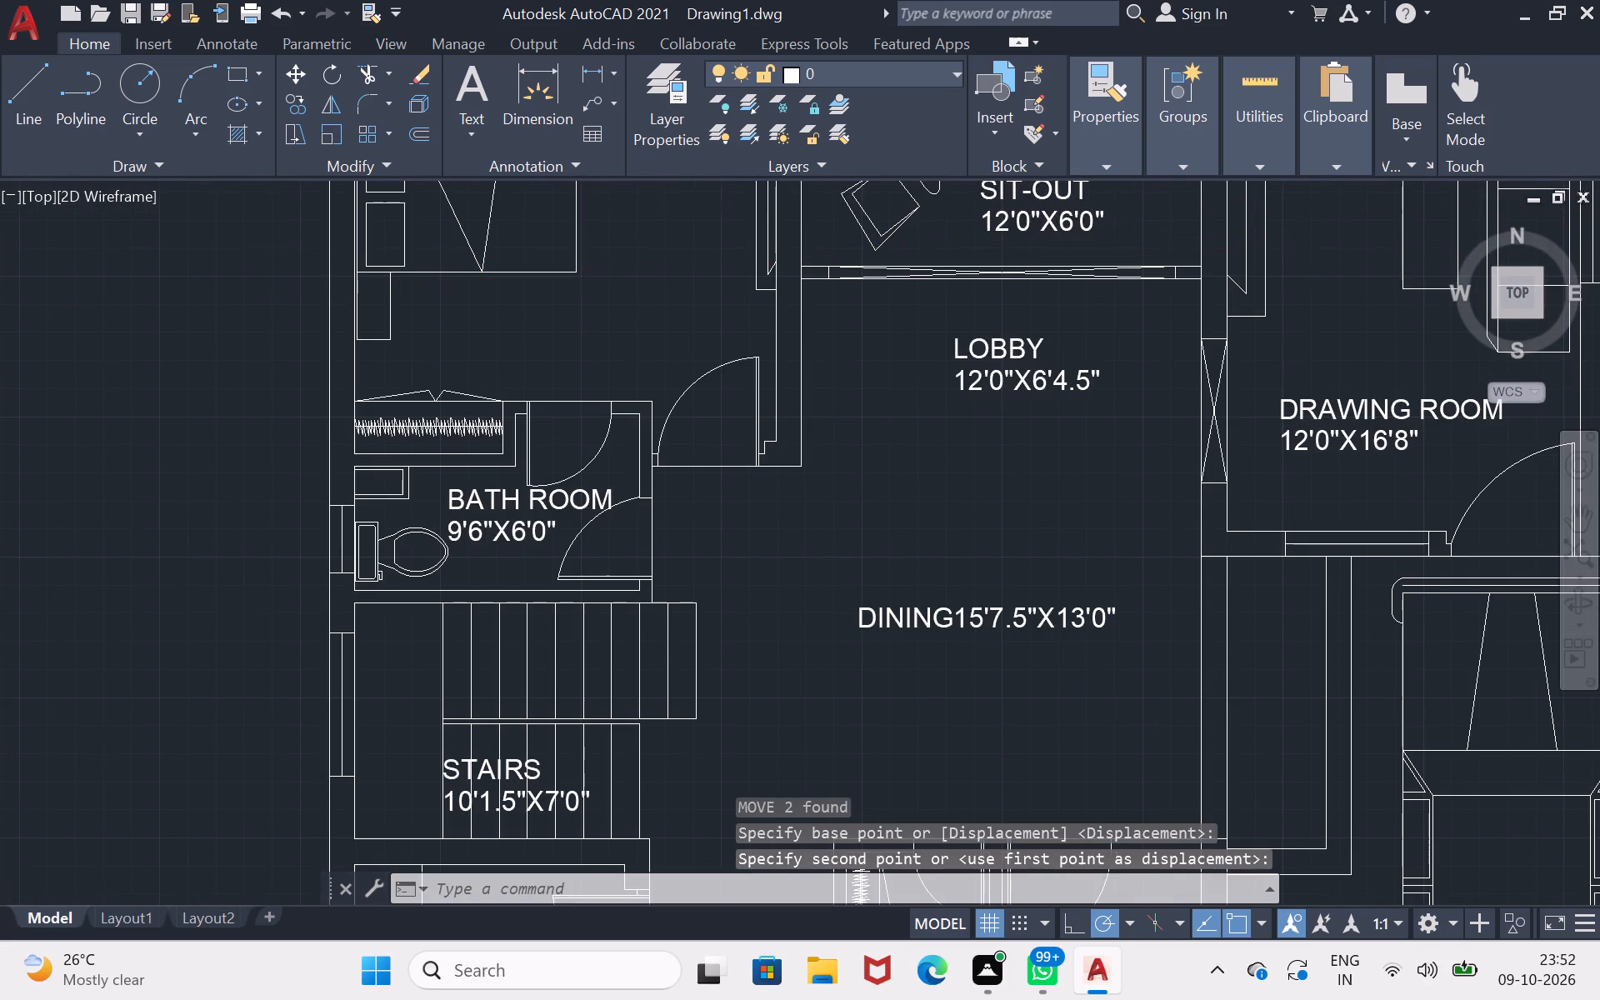
pyautogui.scroll(-1, 1310, 285)
pyautogui.scroll(-1, 1371, 373)
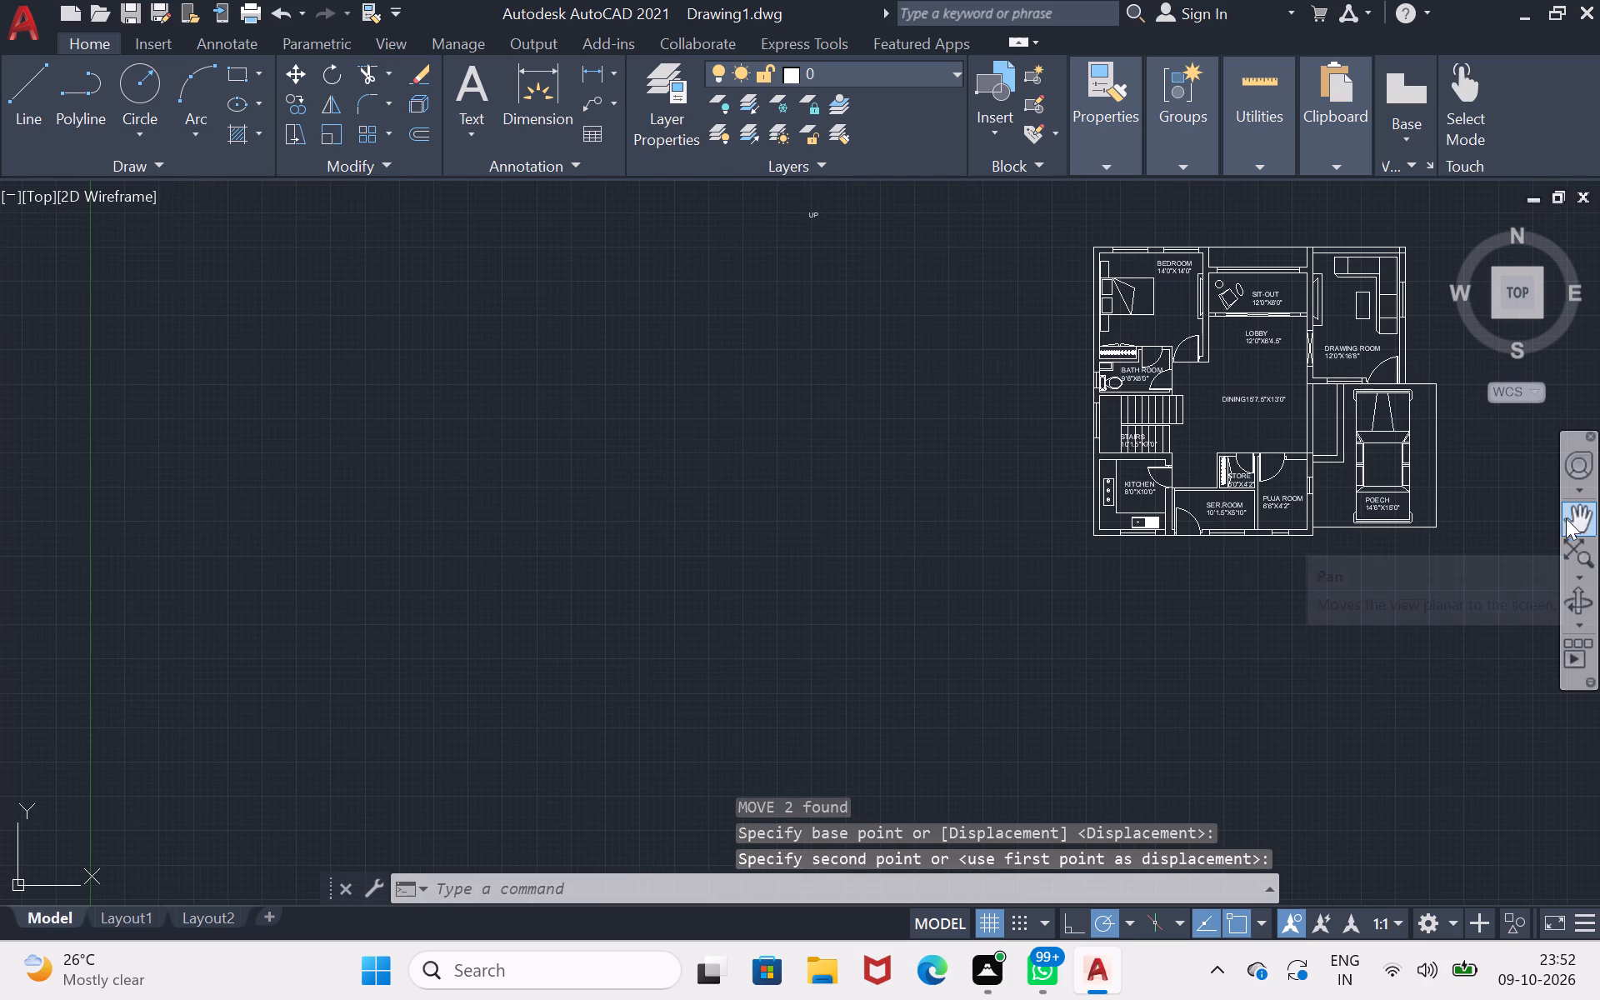
pyautogui.click(1567, 514)
pyautogui.moveTo(1442, 532); pyautogui.dragTo(968, 672)
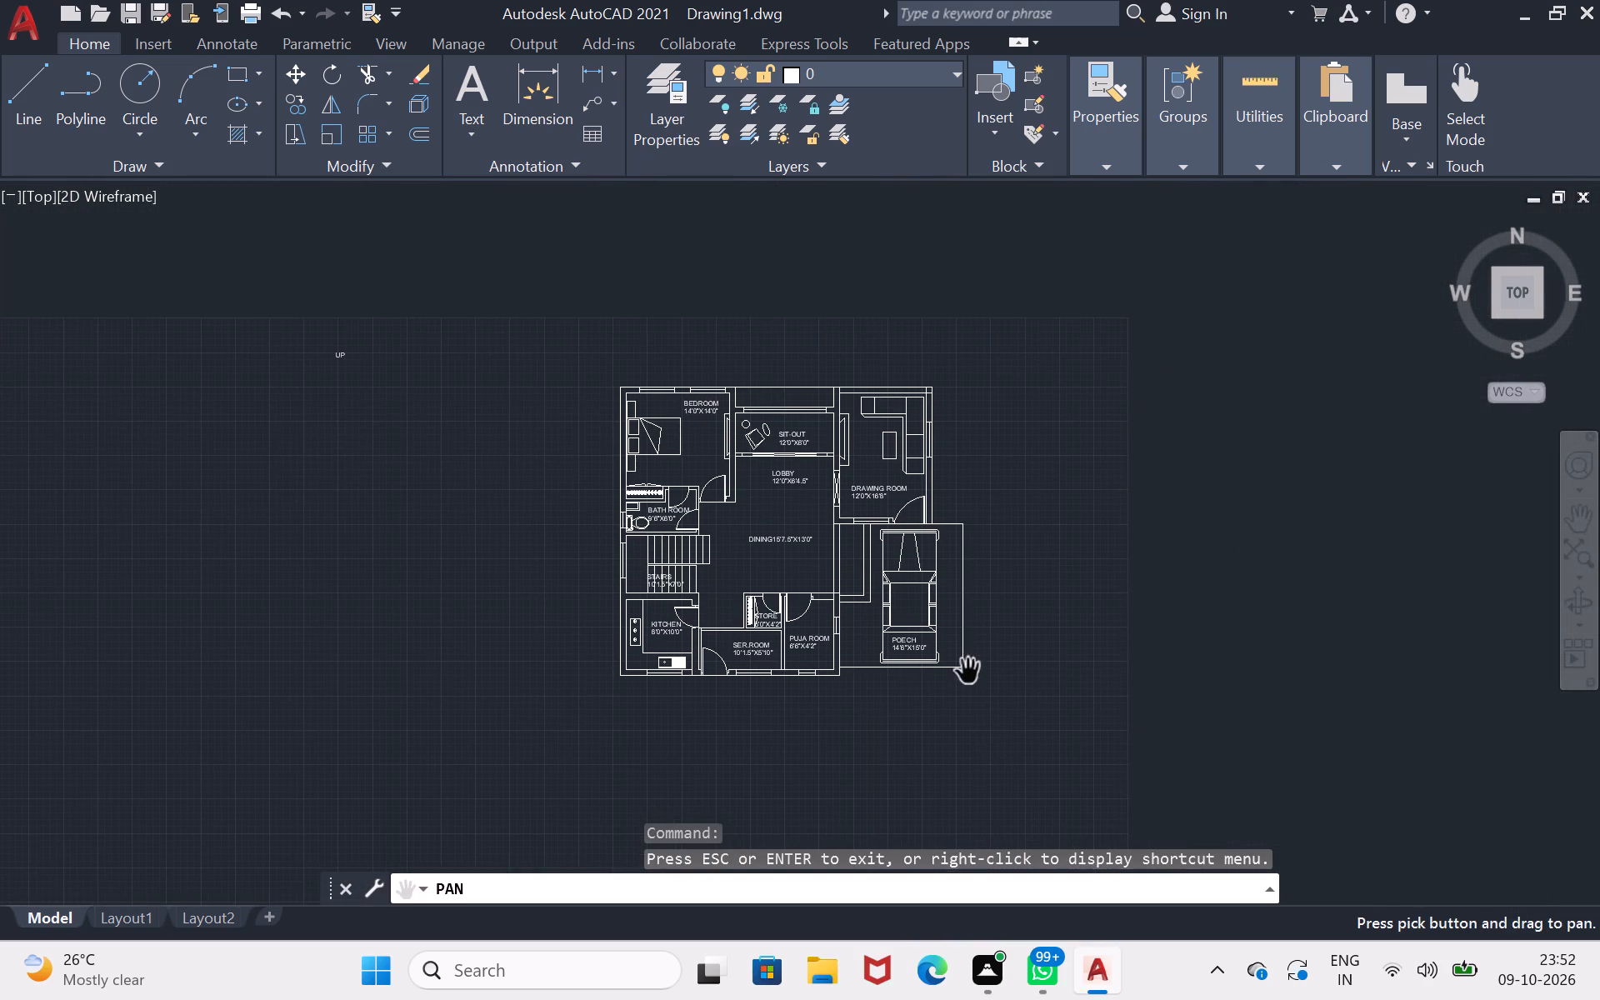
pyautogui.scroll(1, 405, 382)
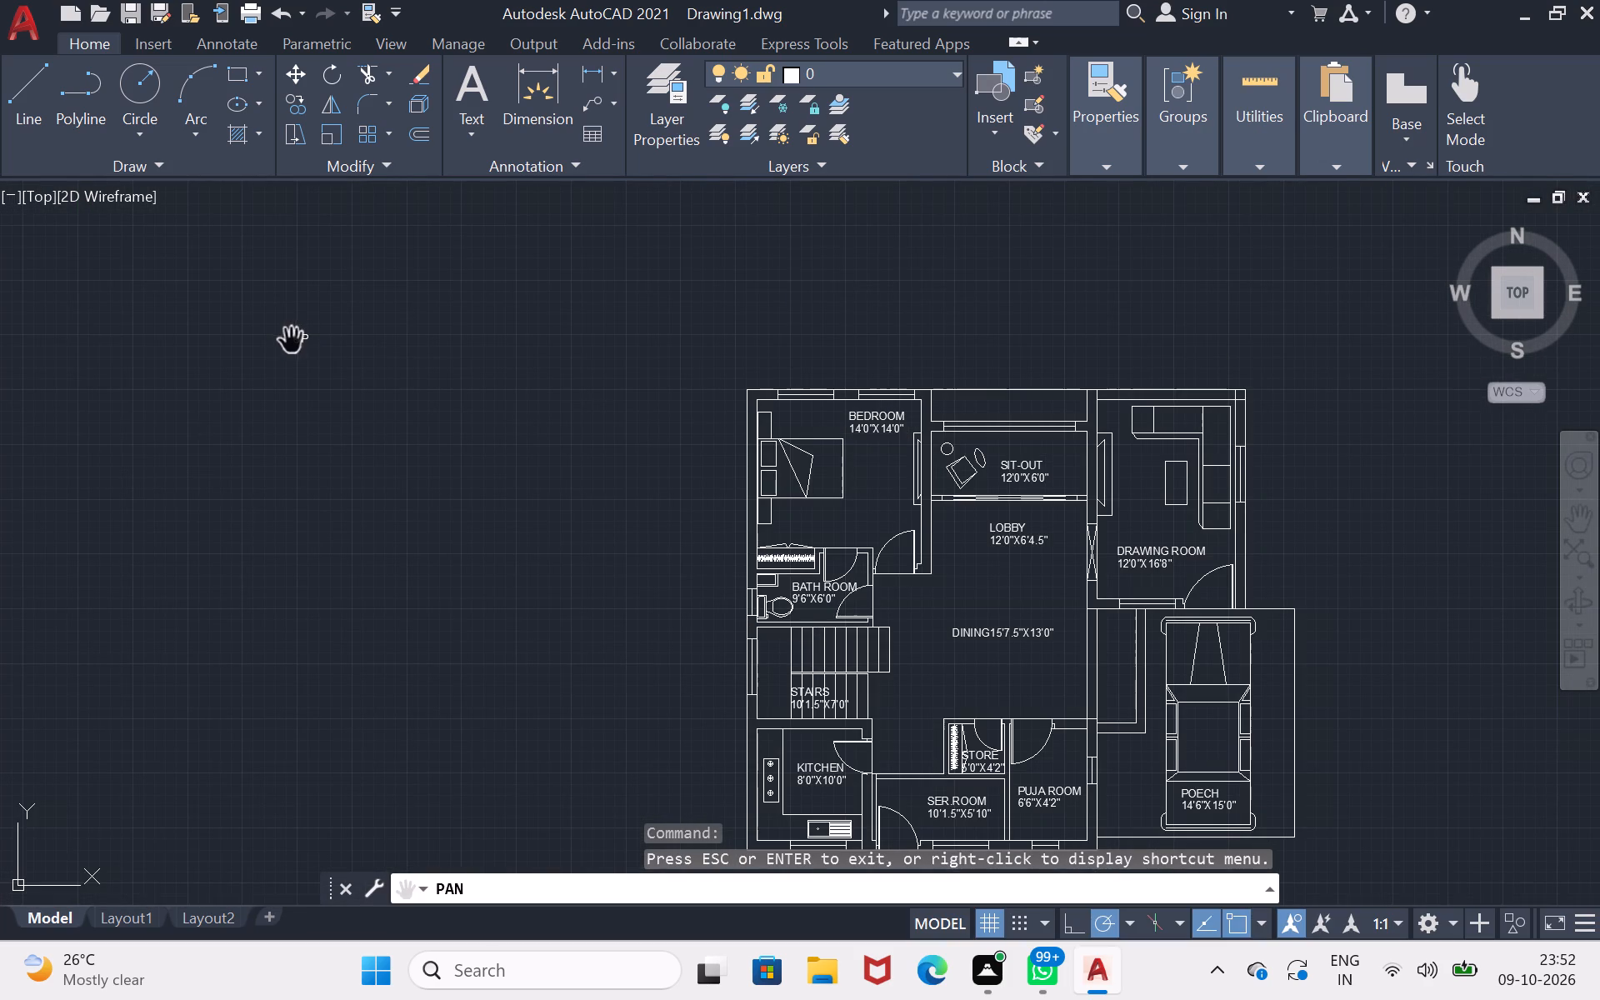
pyautogui.press('Return')
pyautogui.click(308, 337)
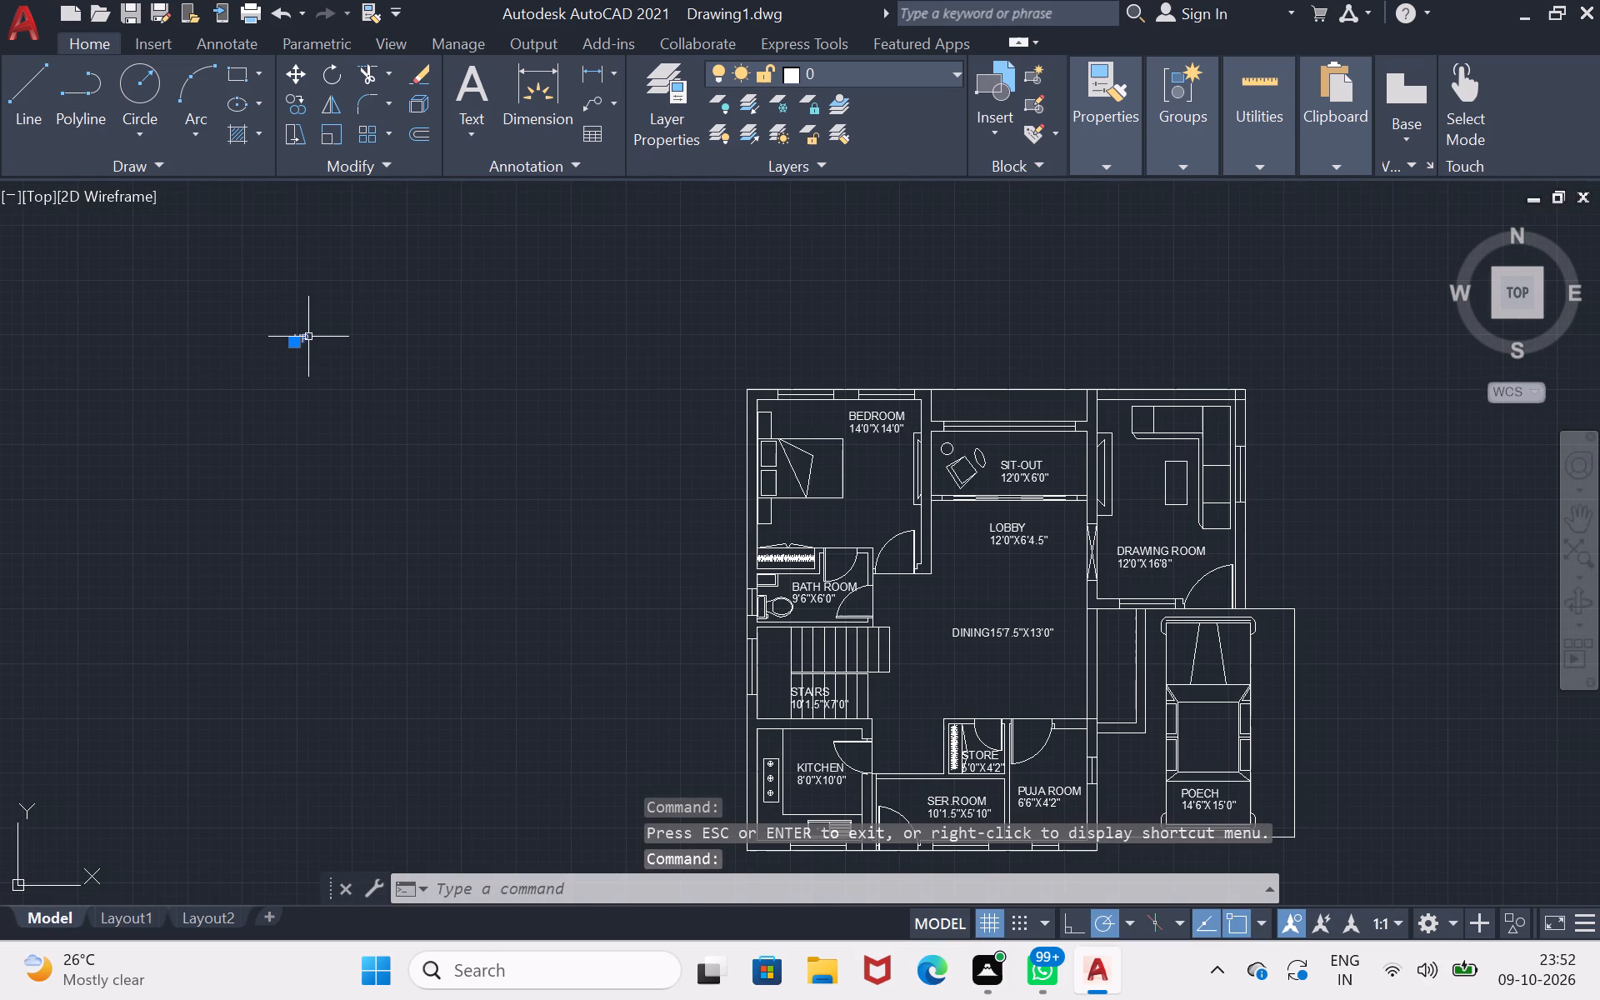
pyautogui.press('m')
pyautogui.press('Return')
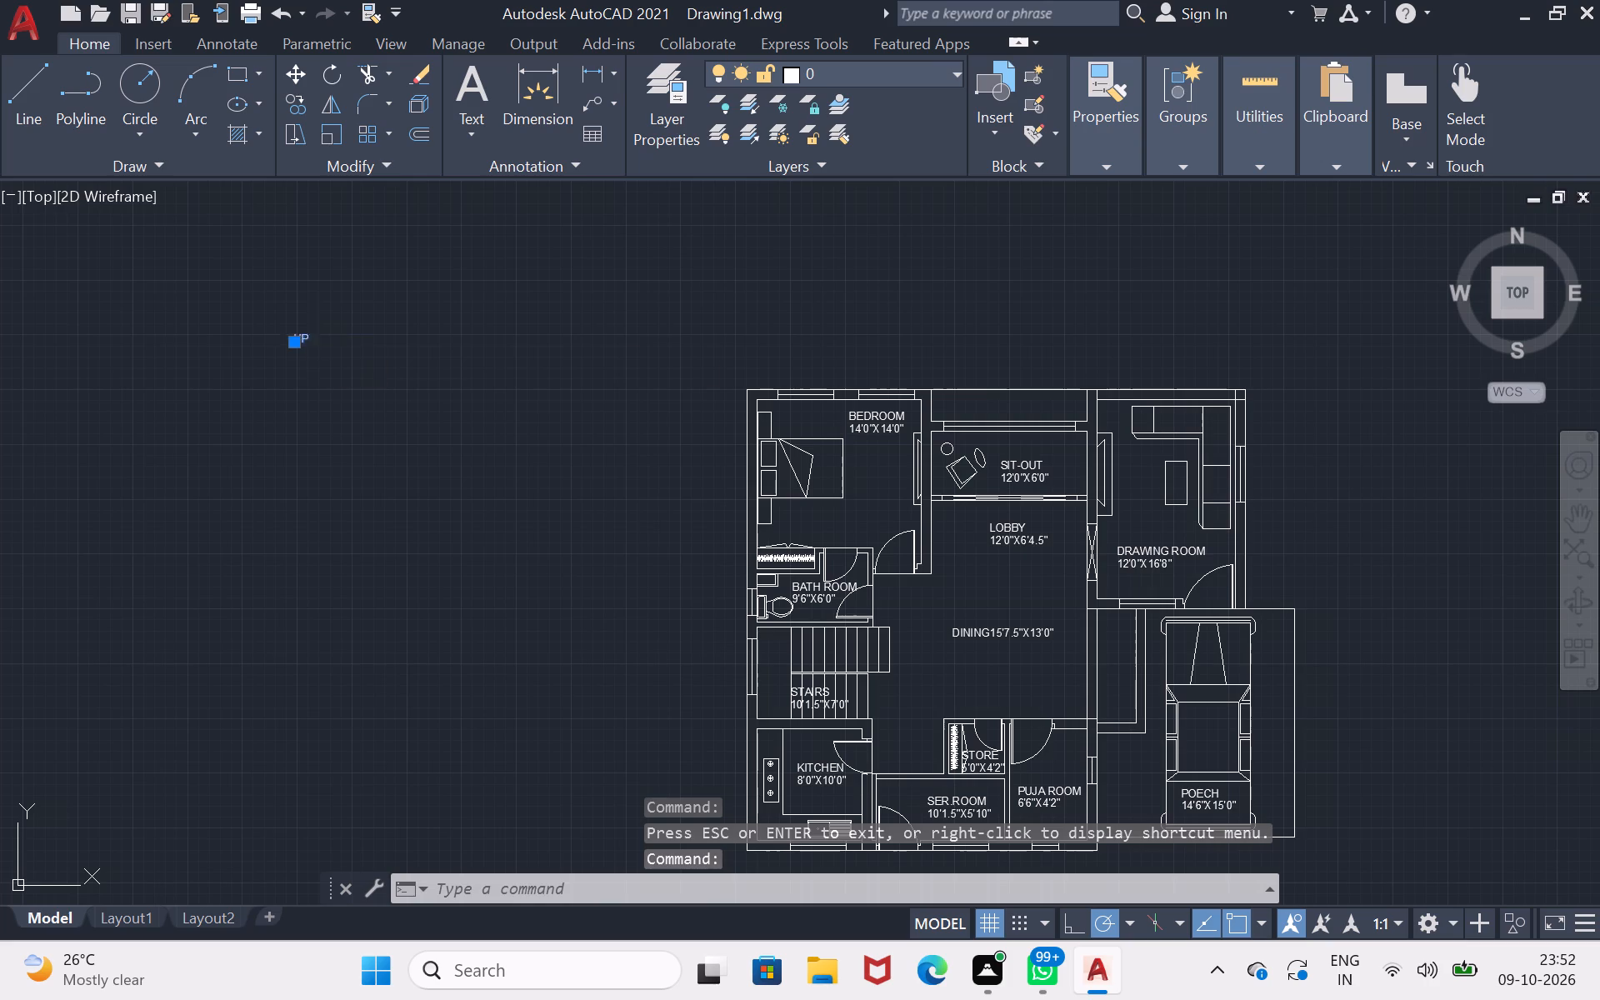
pyautogui.click(308, 337)
pyautogui.scroll(2, 1005, 728)
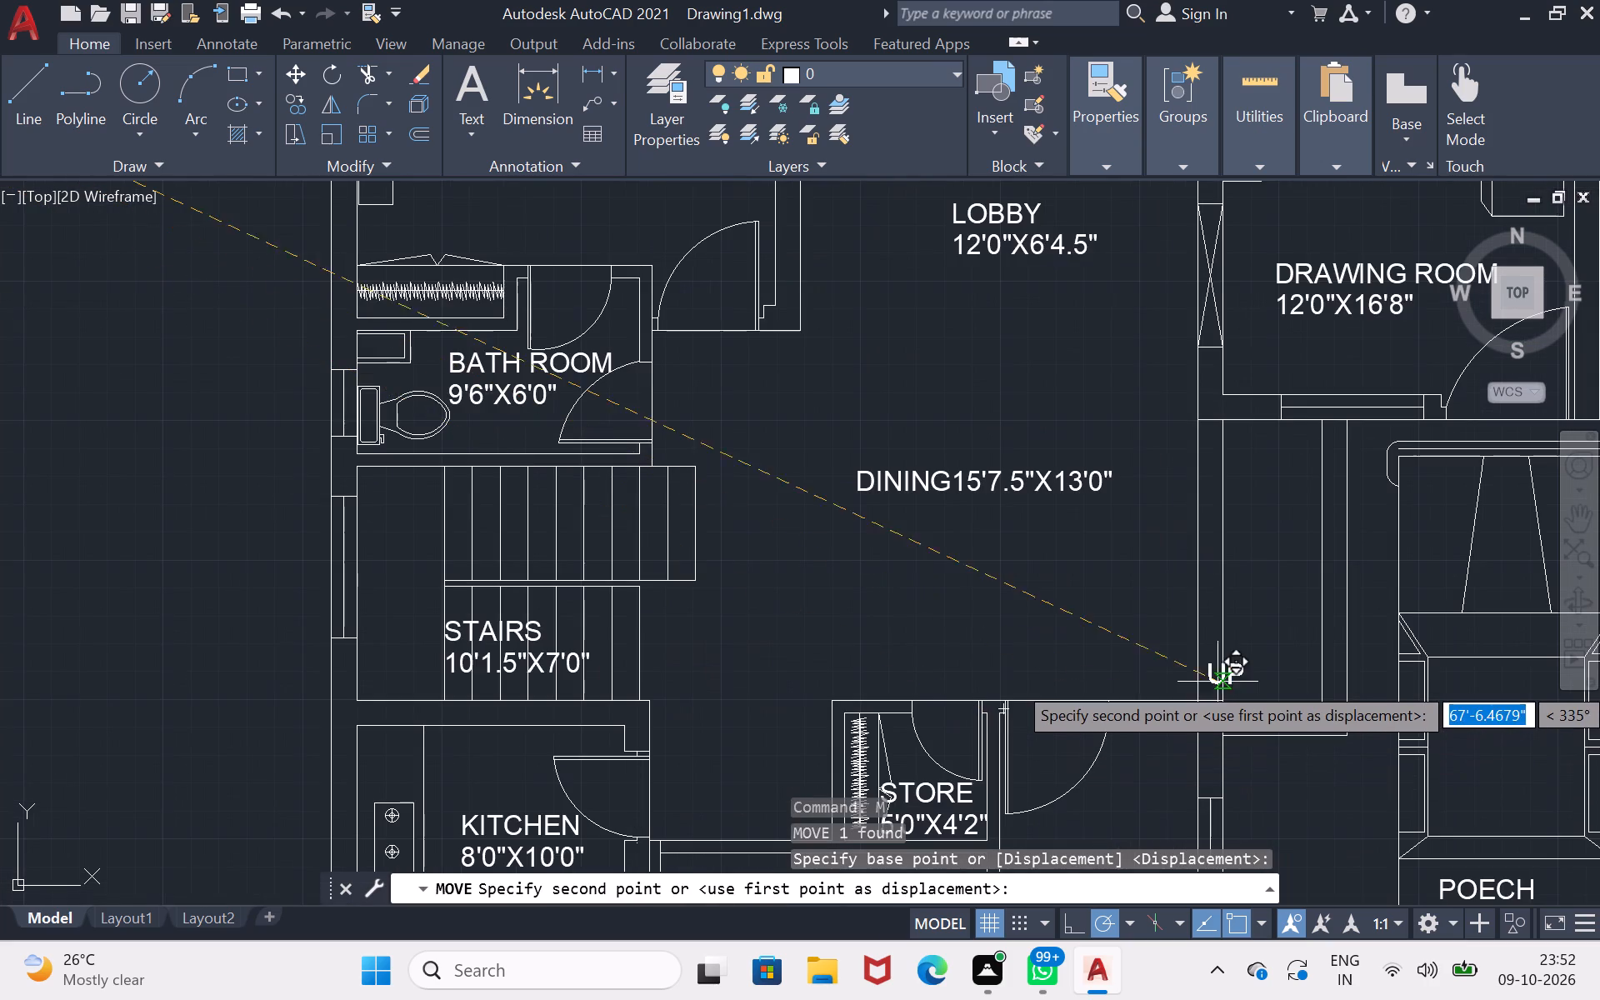
pyautogui.click(1252, 680)
# Dimension the overall width of the house's top wall between its outer corners, placing the dimension line above the plan.
pyautogui.scroll(-1, 1305, 442)
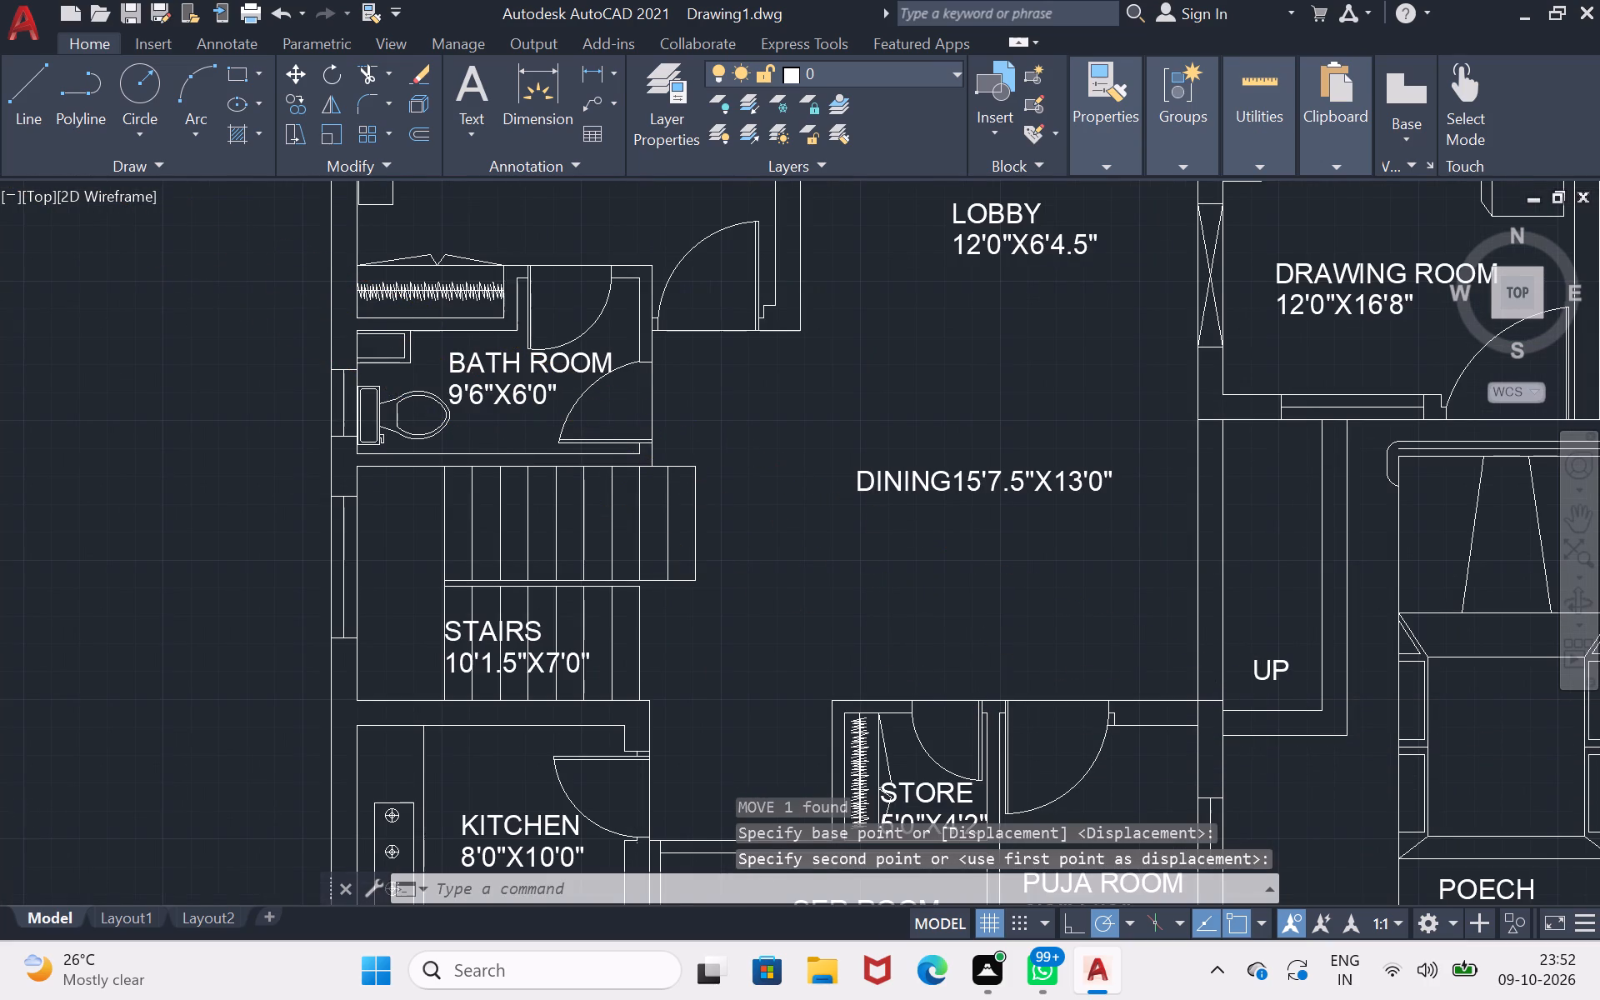
pyautogui.scroll(-1, 1305, 442)
pyautogui.scroll(-1, 1270, 256)
pyautogui.scroll(2, 1272, 227)
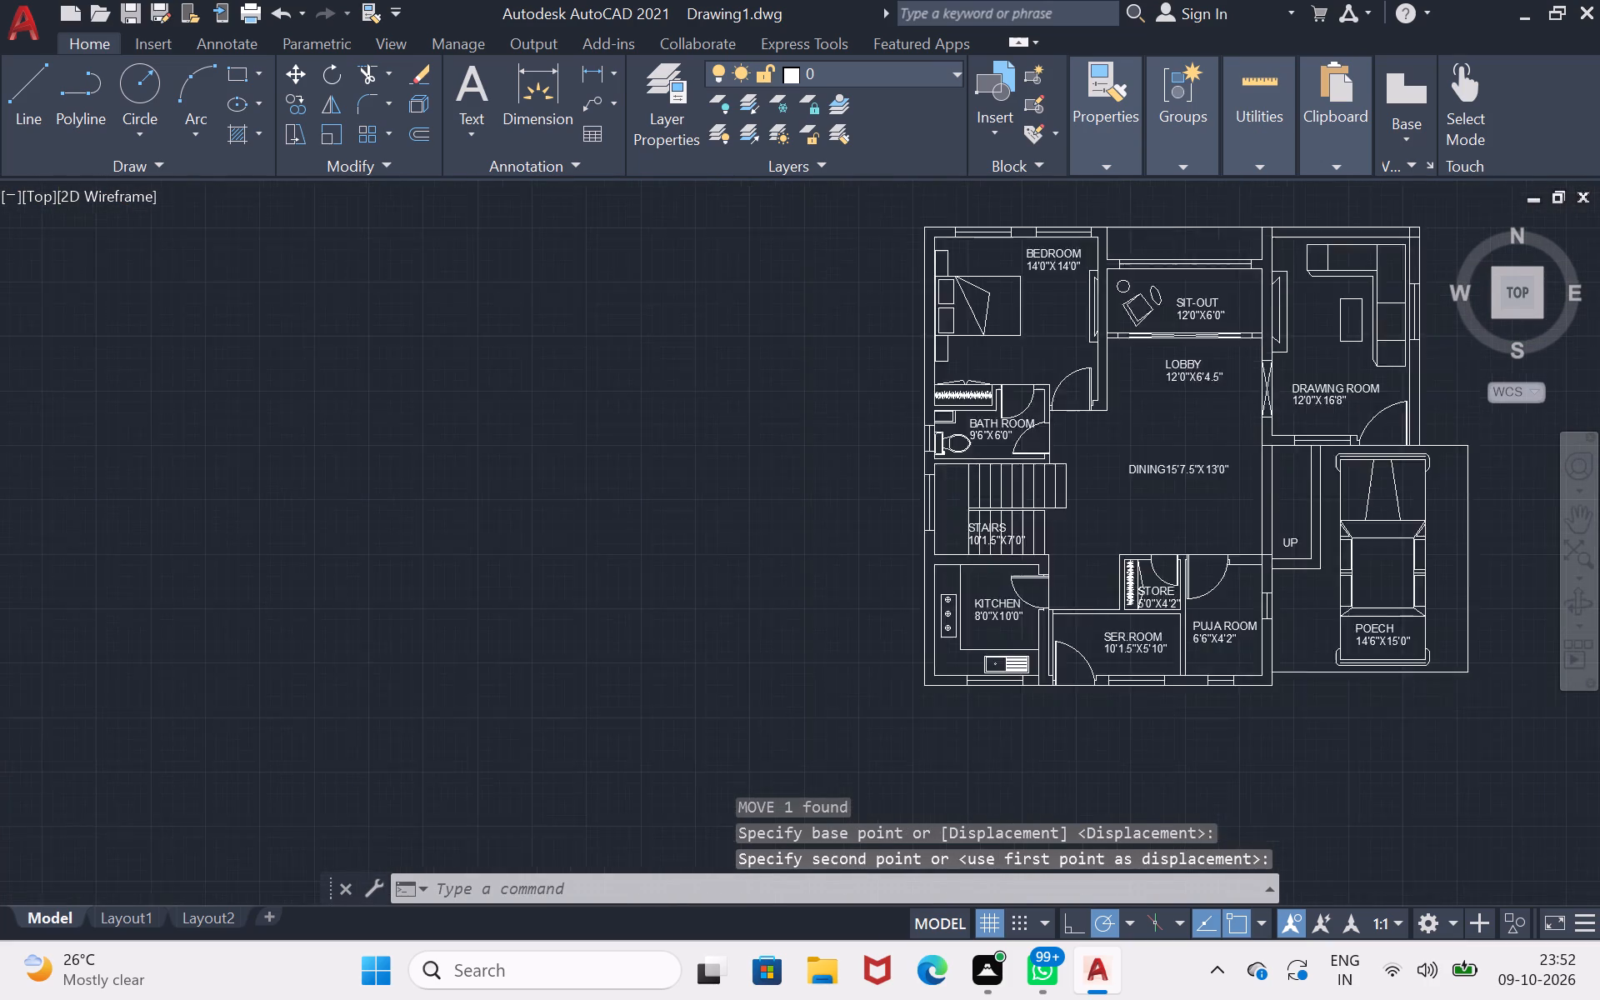
pyautogui.scroll(-1, 1288, 286)
pyautogui.scroll(1, 1299, 271)
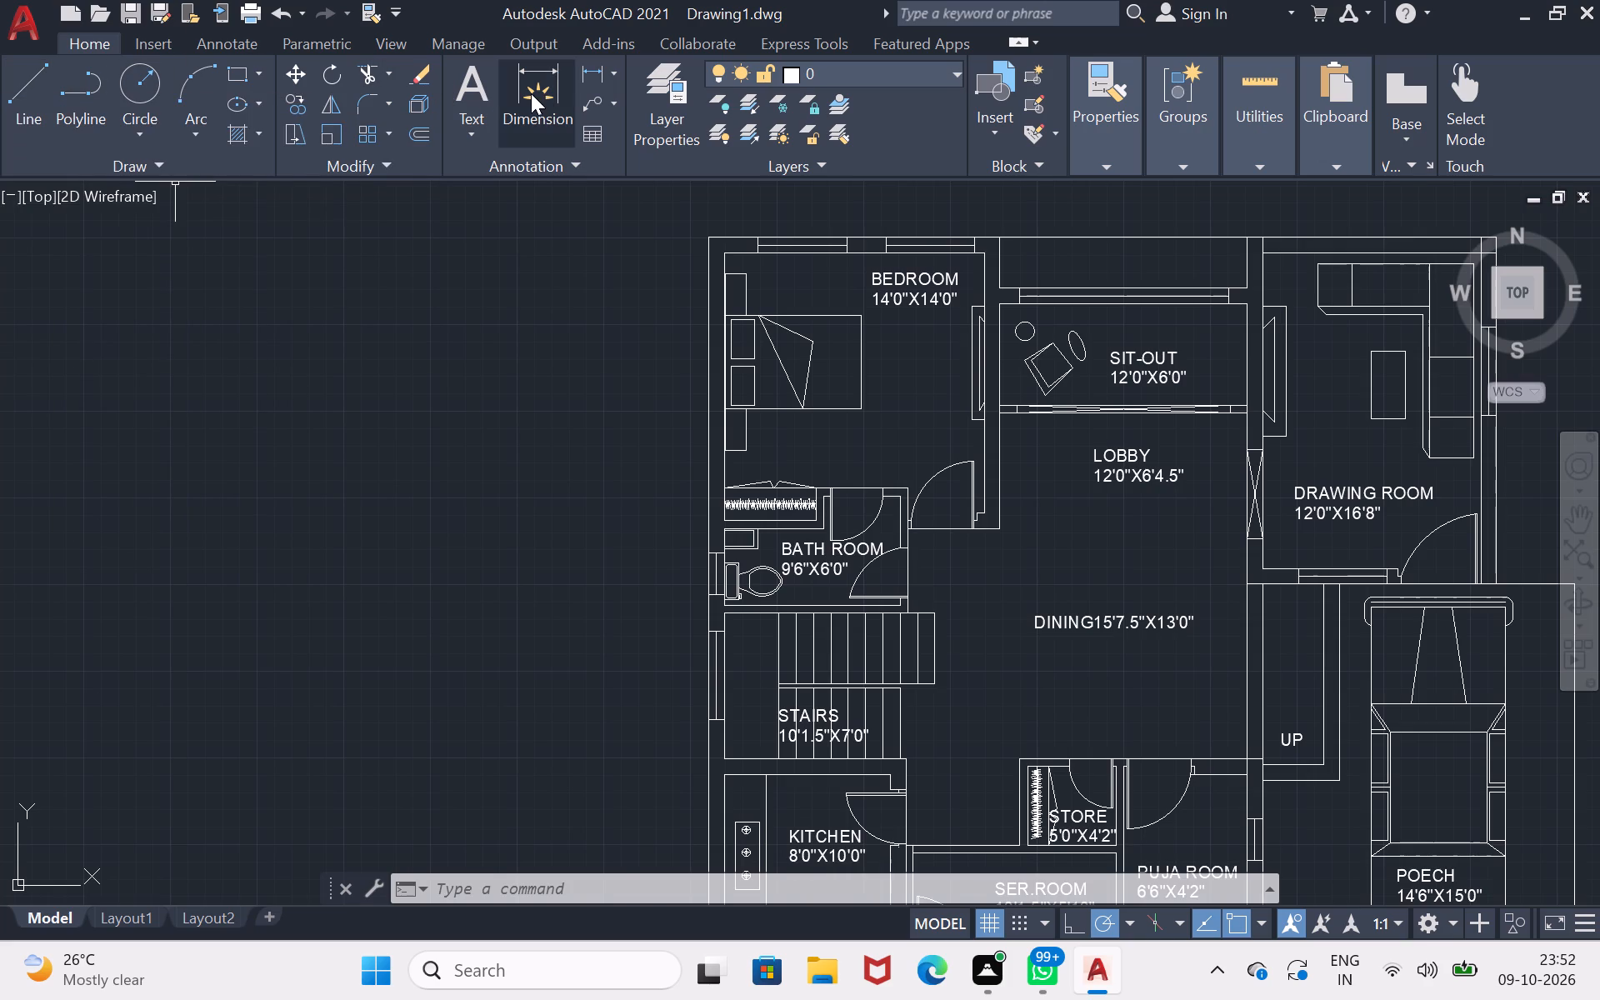
pyautogui.click(531, 93)
pyautogui.click(713, 237)
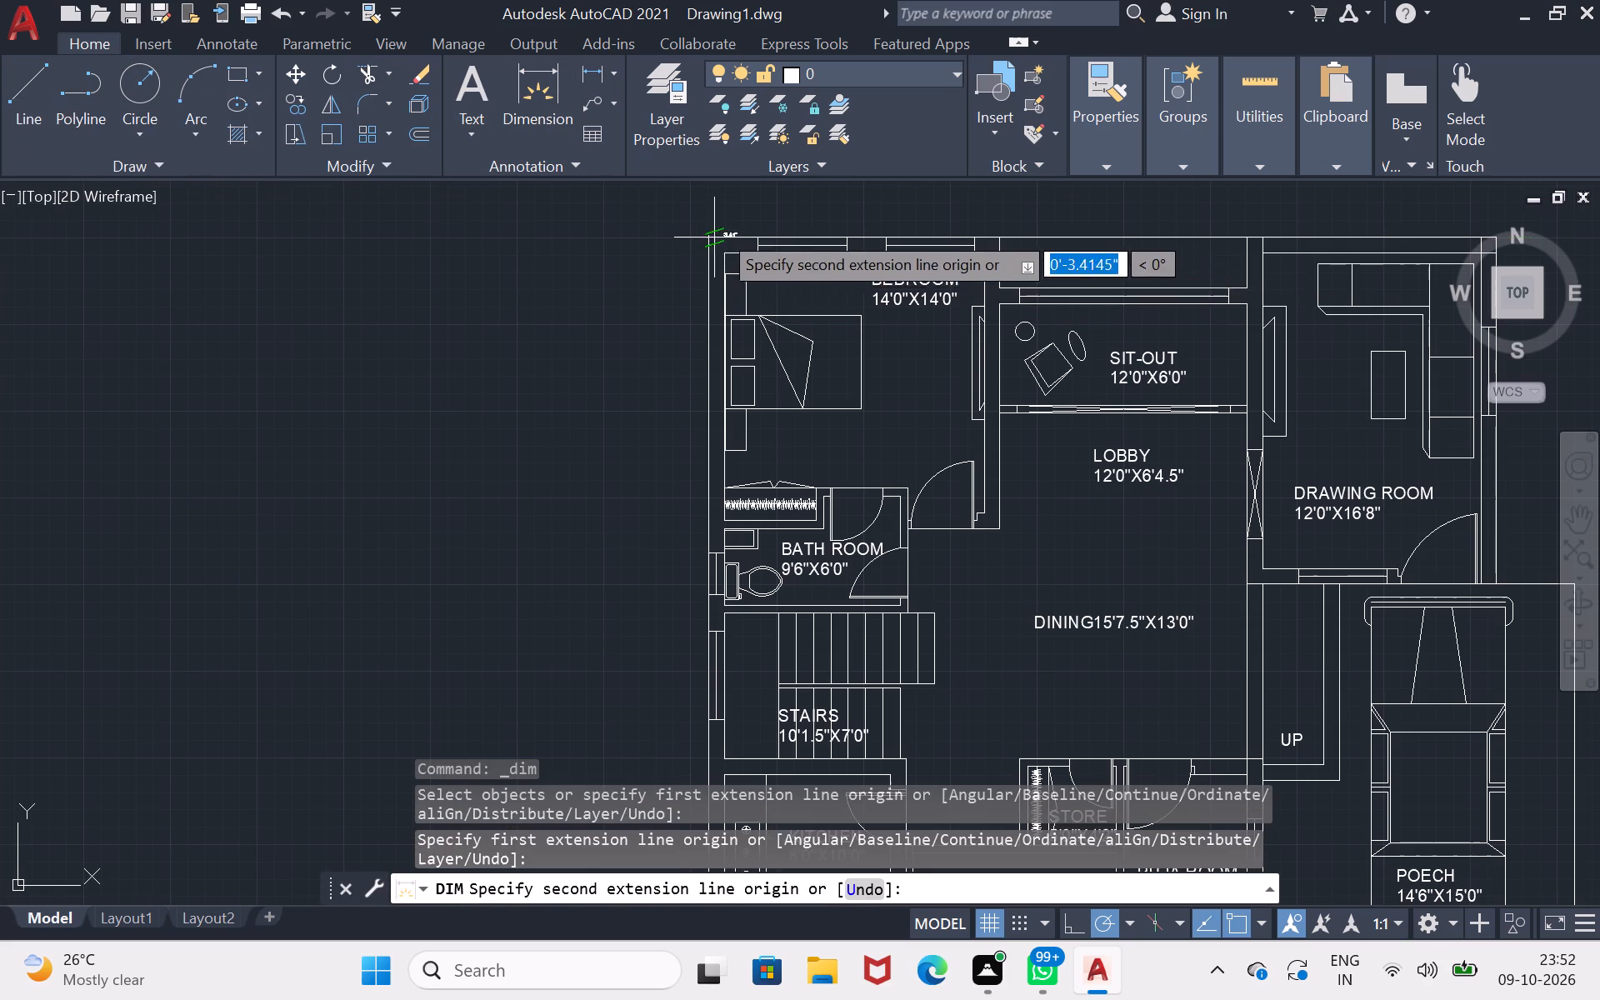
pyautogui.scroll(1, 1487, 189)
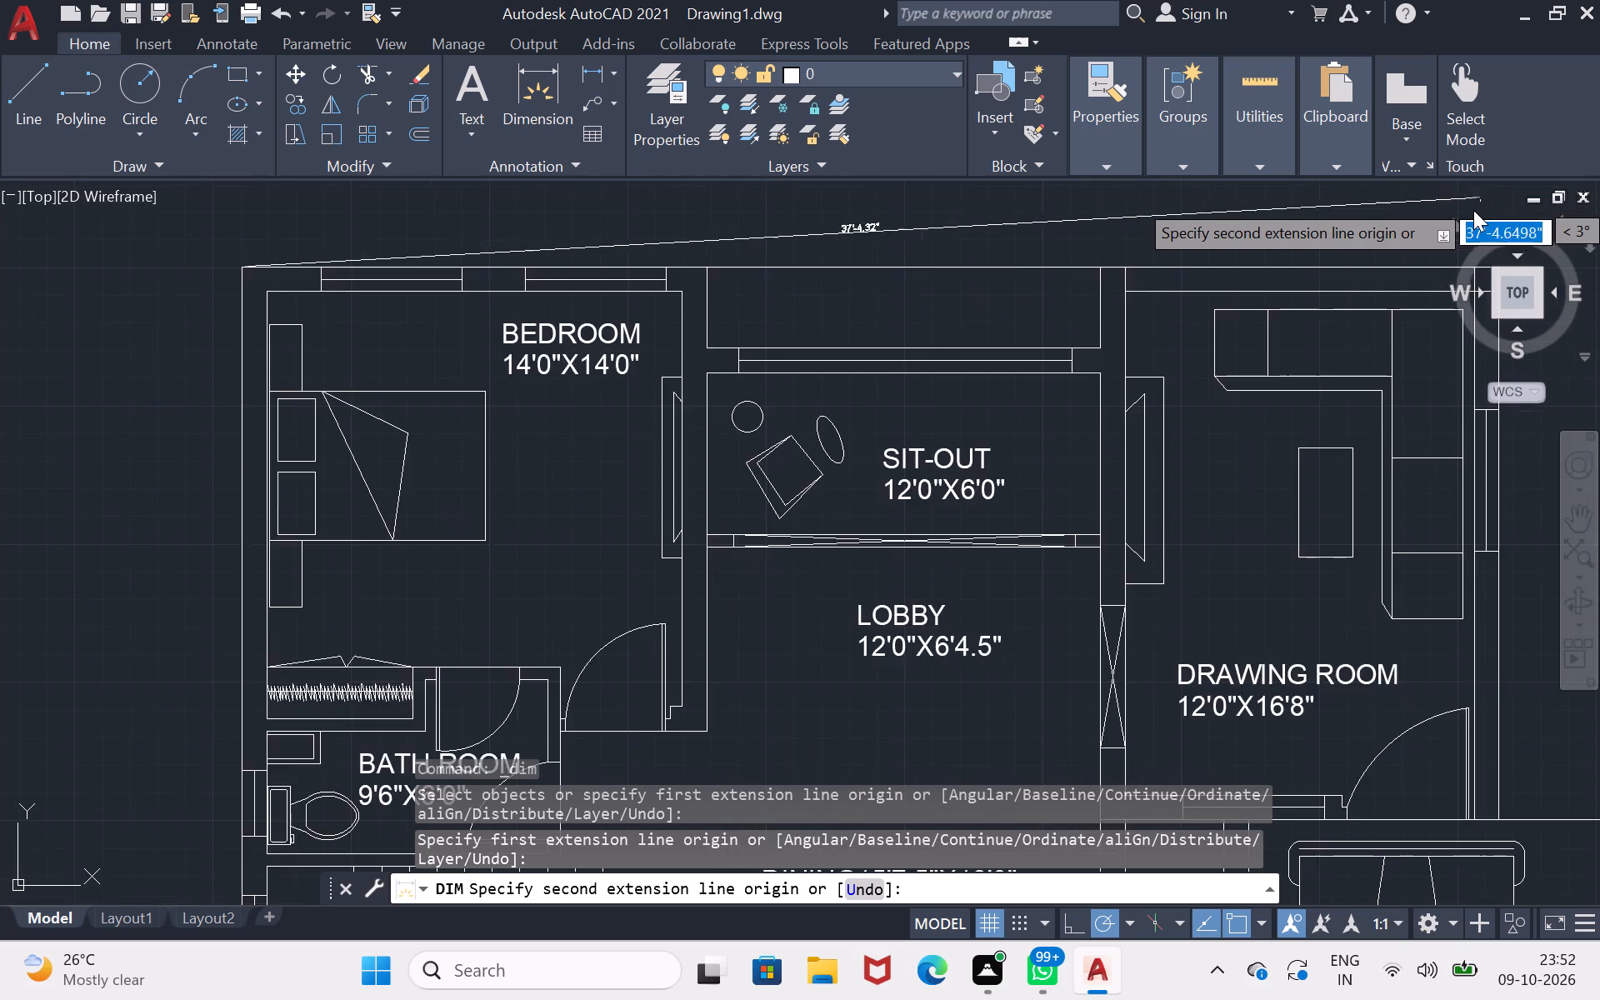
pyautogui.scroll(1, 1473, 210)
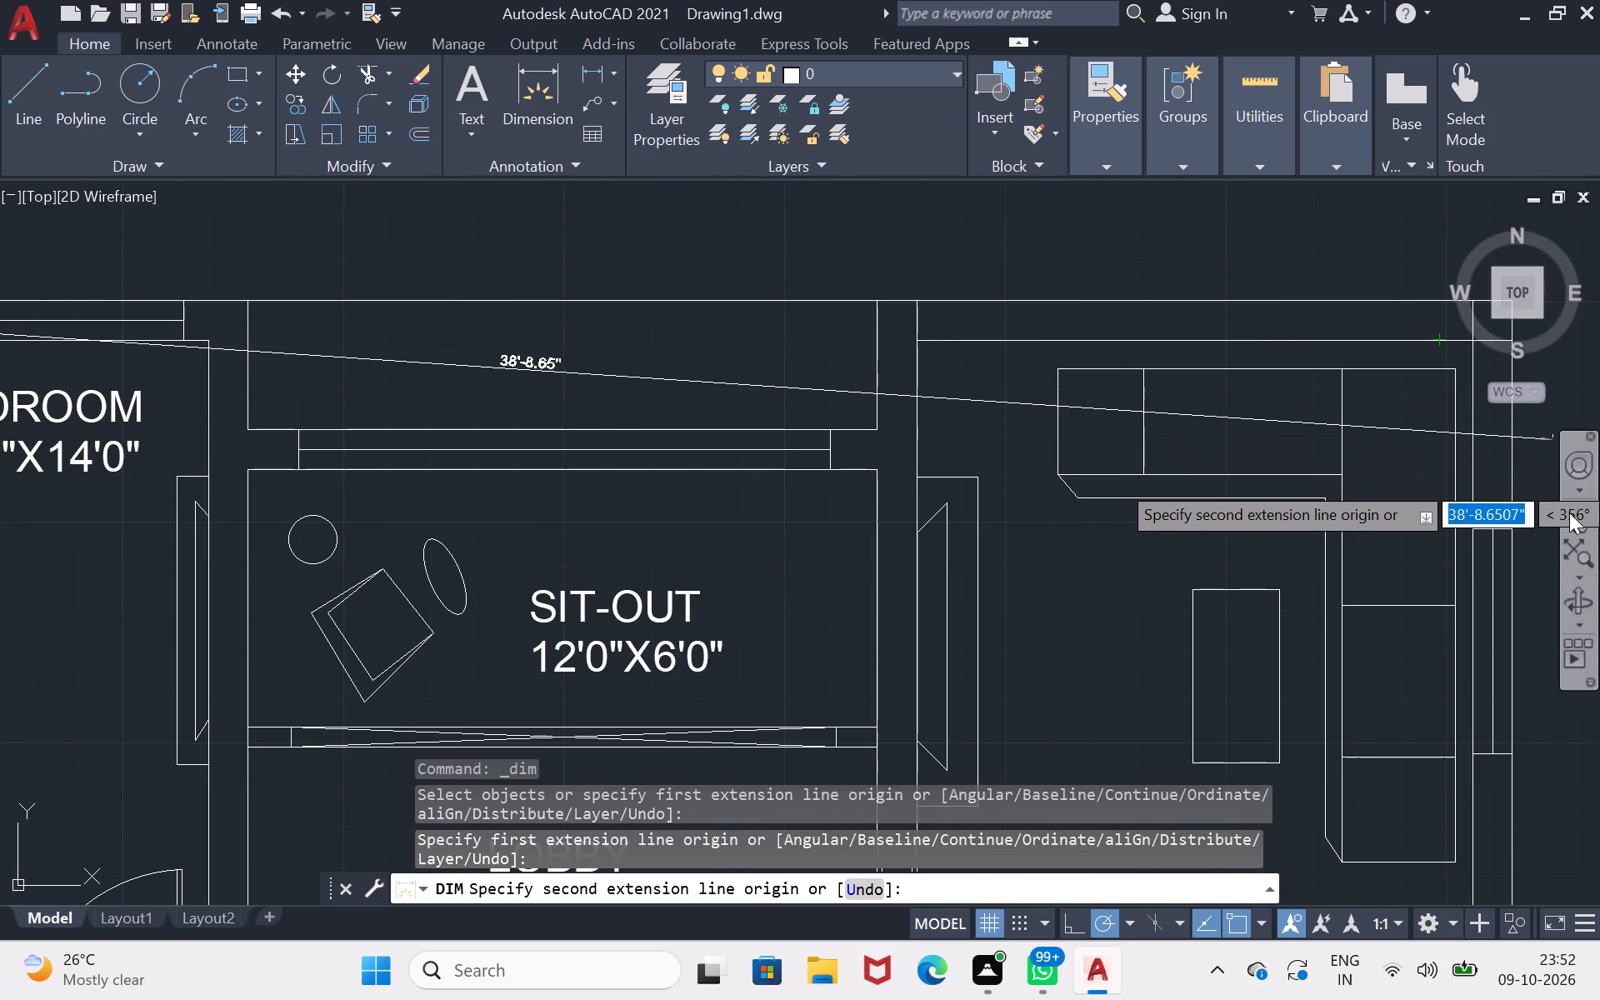
pyautogui.click(1569, 512)
pyautogui.click(1569, 527)
pyautogui.moveTo(1484, 532); pyautogui.dragTo(1322, 570)
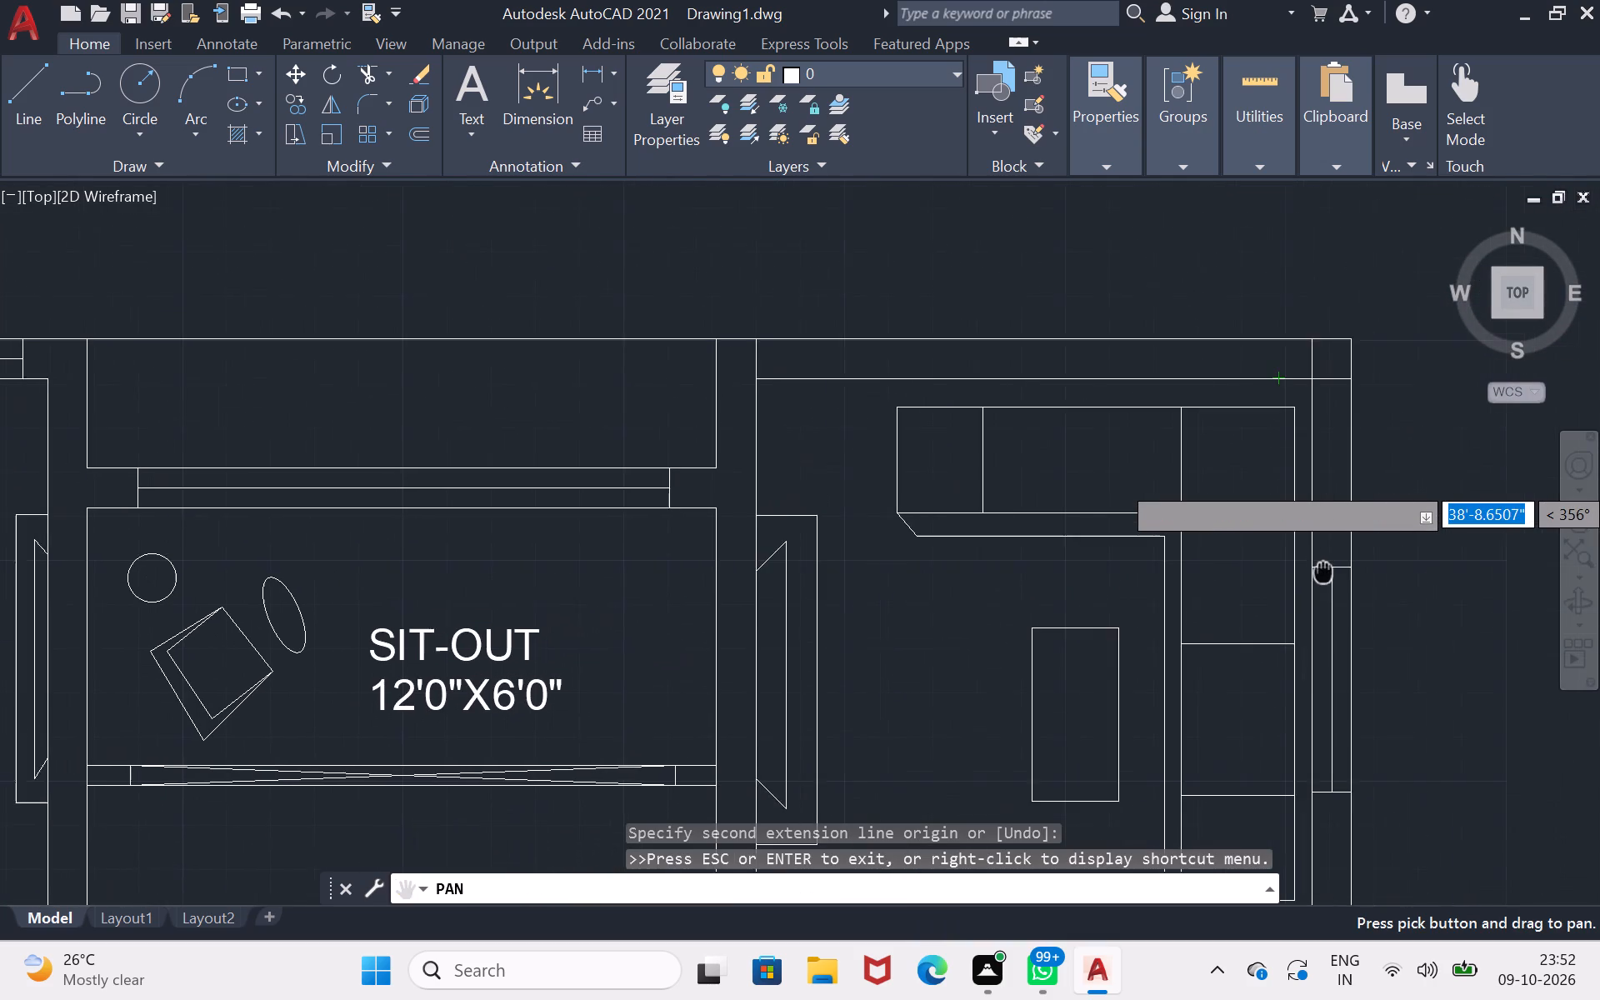
pyautogui.moveTo(1322, 570); pyautogui.dragTo(1321, 568)
pyautogui.scroll(-1, 1305, 543)
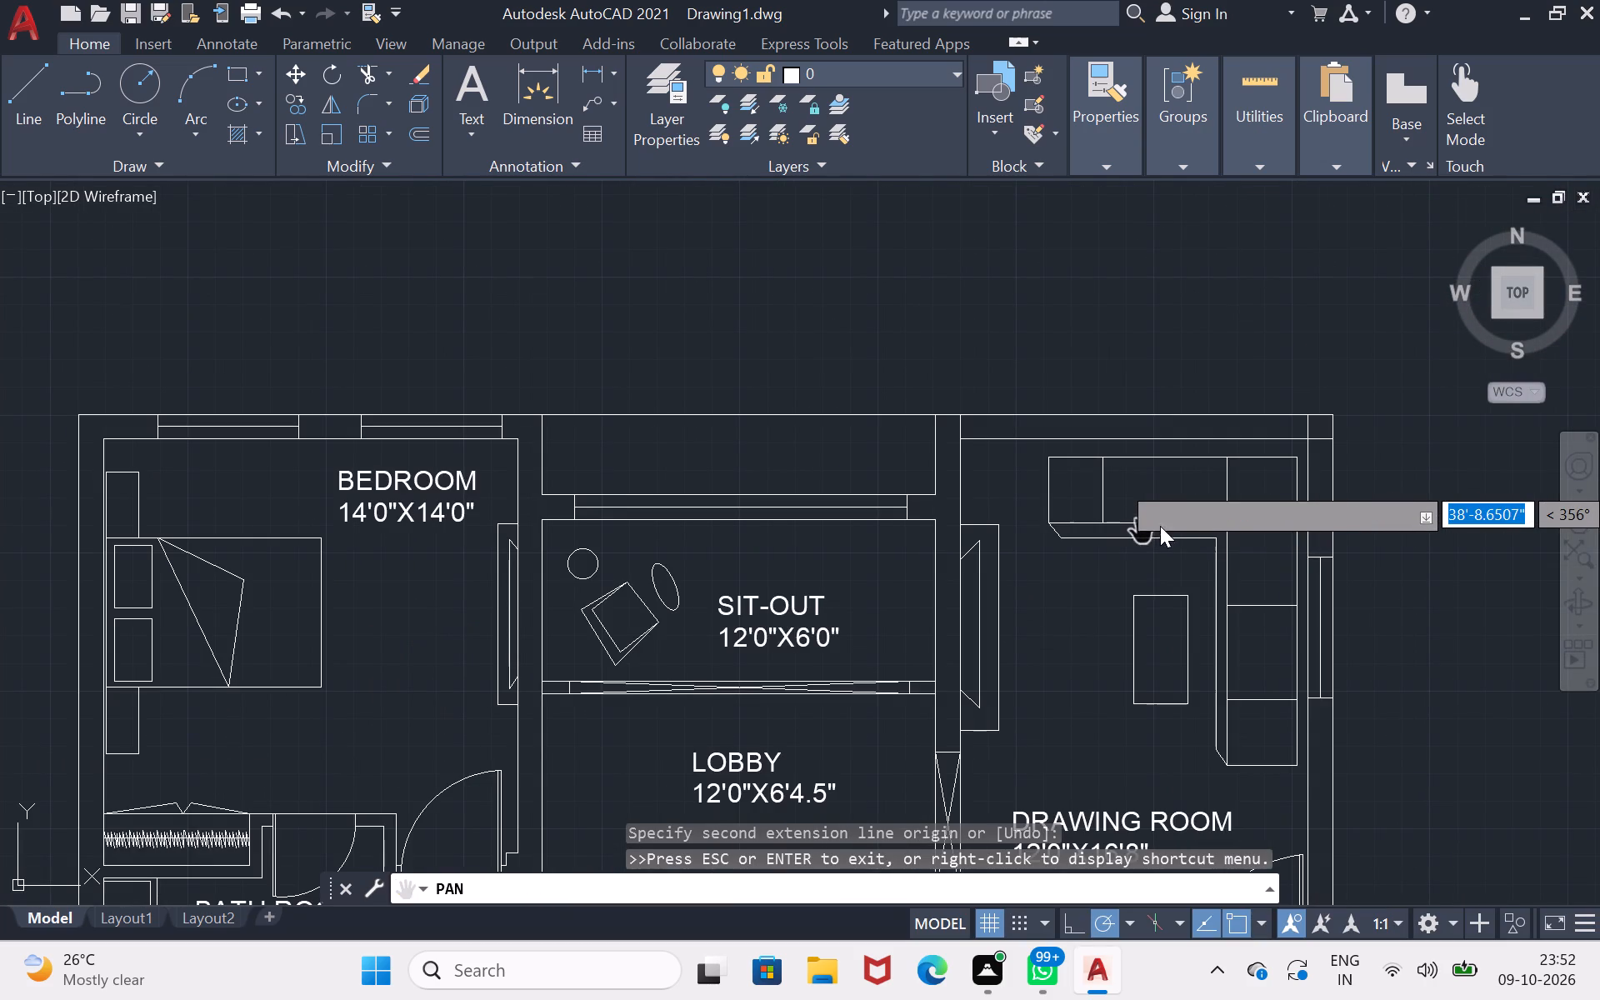
pyautogui.press('Escape')
pyautogui.click(1334, 407)
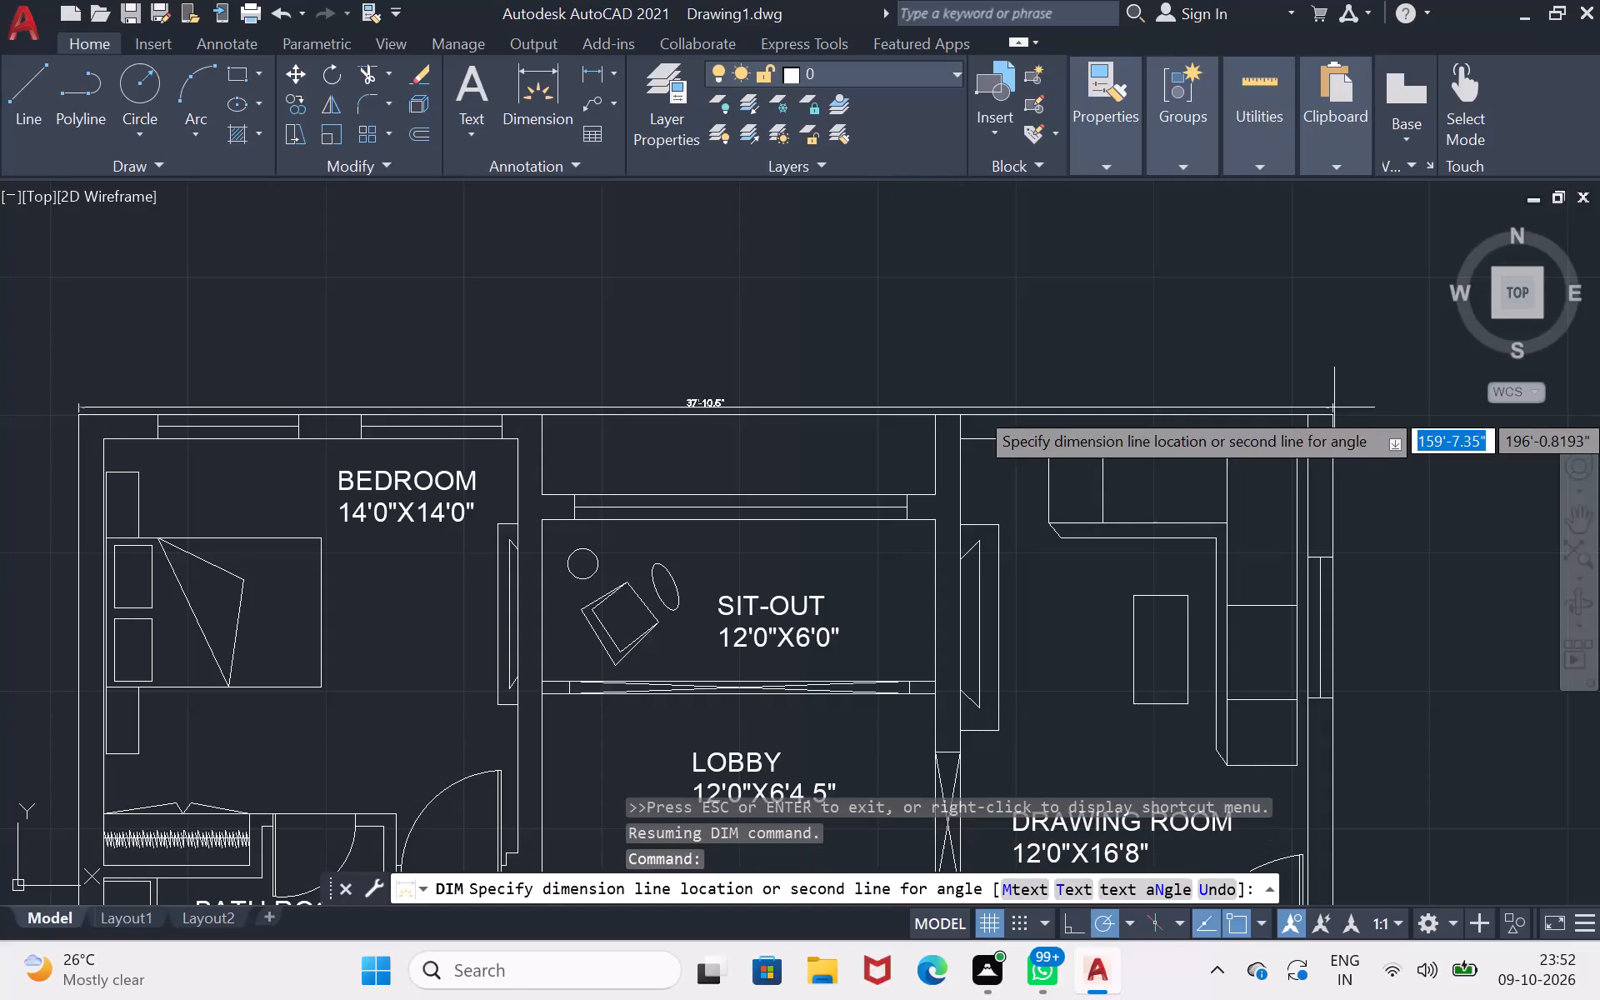
pyautogui.click(1357, 295)
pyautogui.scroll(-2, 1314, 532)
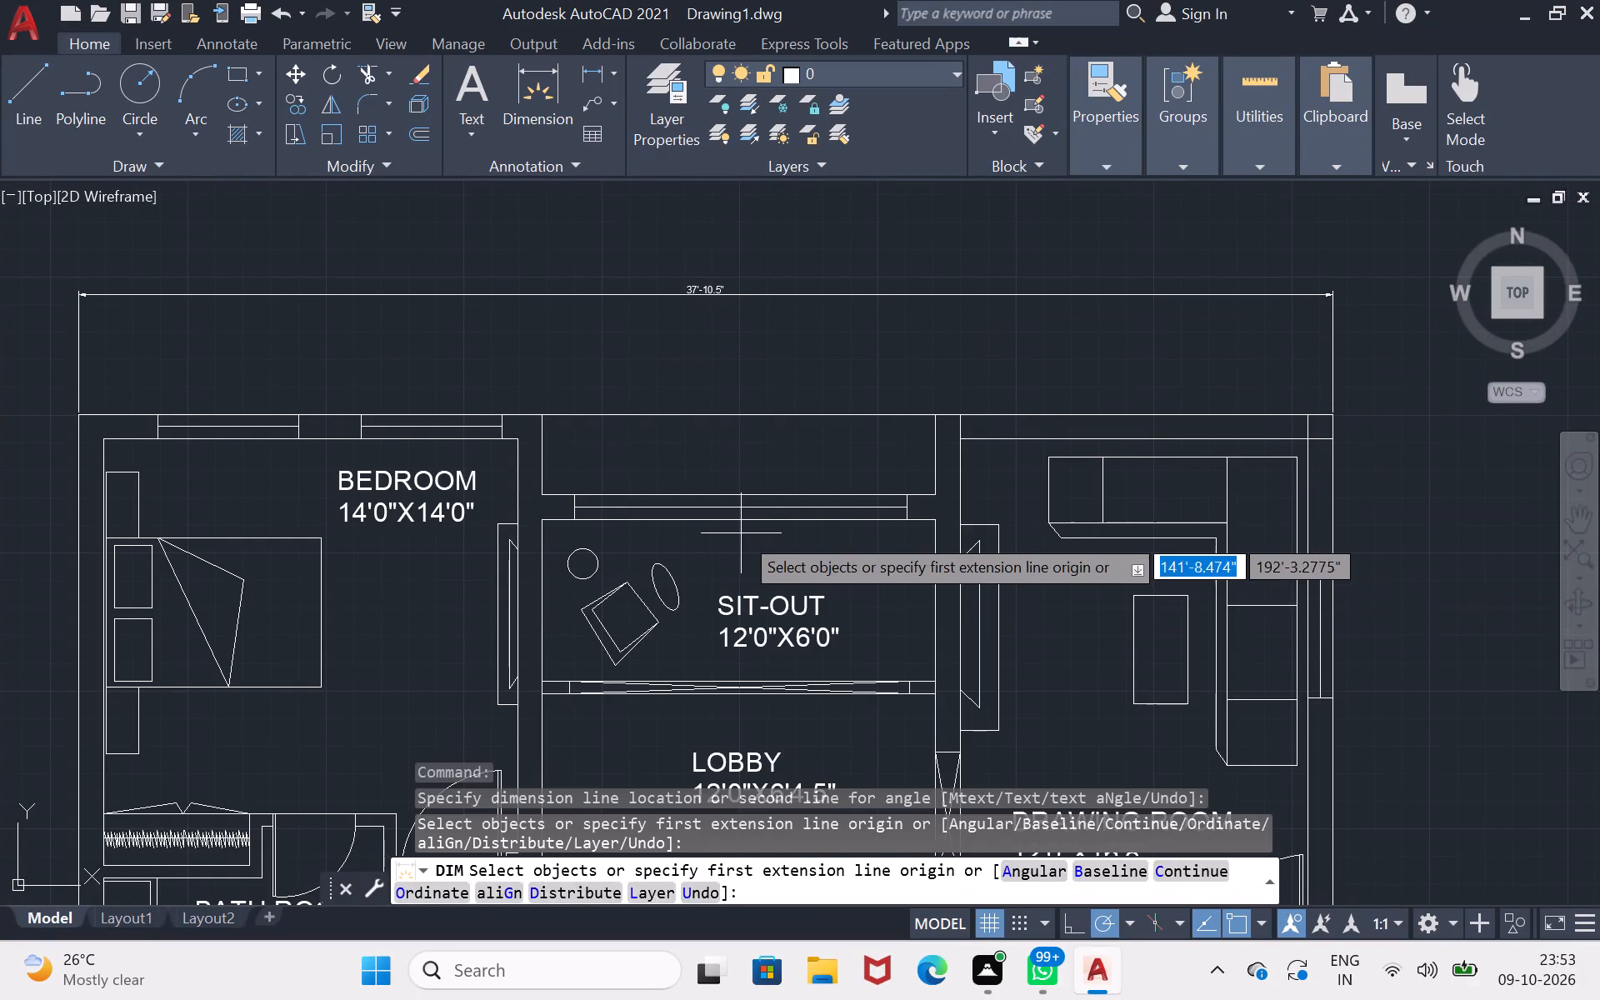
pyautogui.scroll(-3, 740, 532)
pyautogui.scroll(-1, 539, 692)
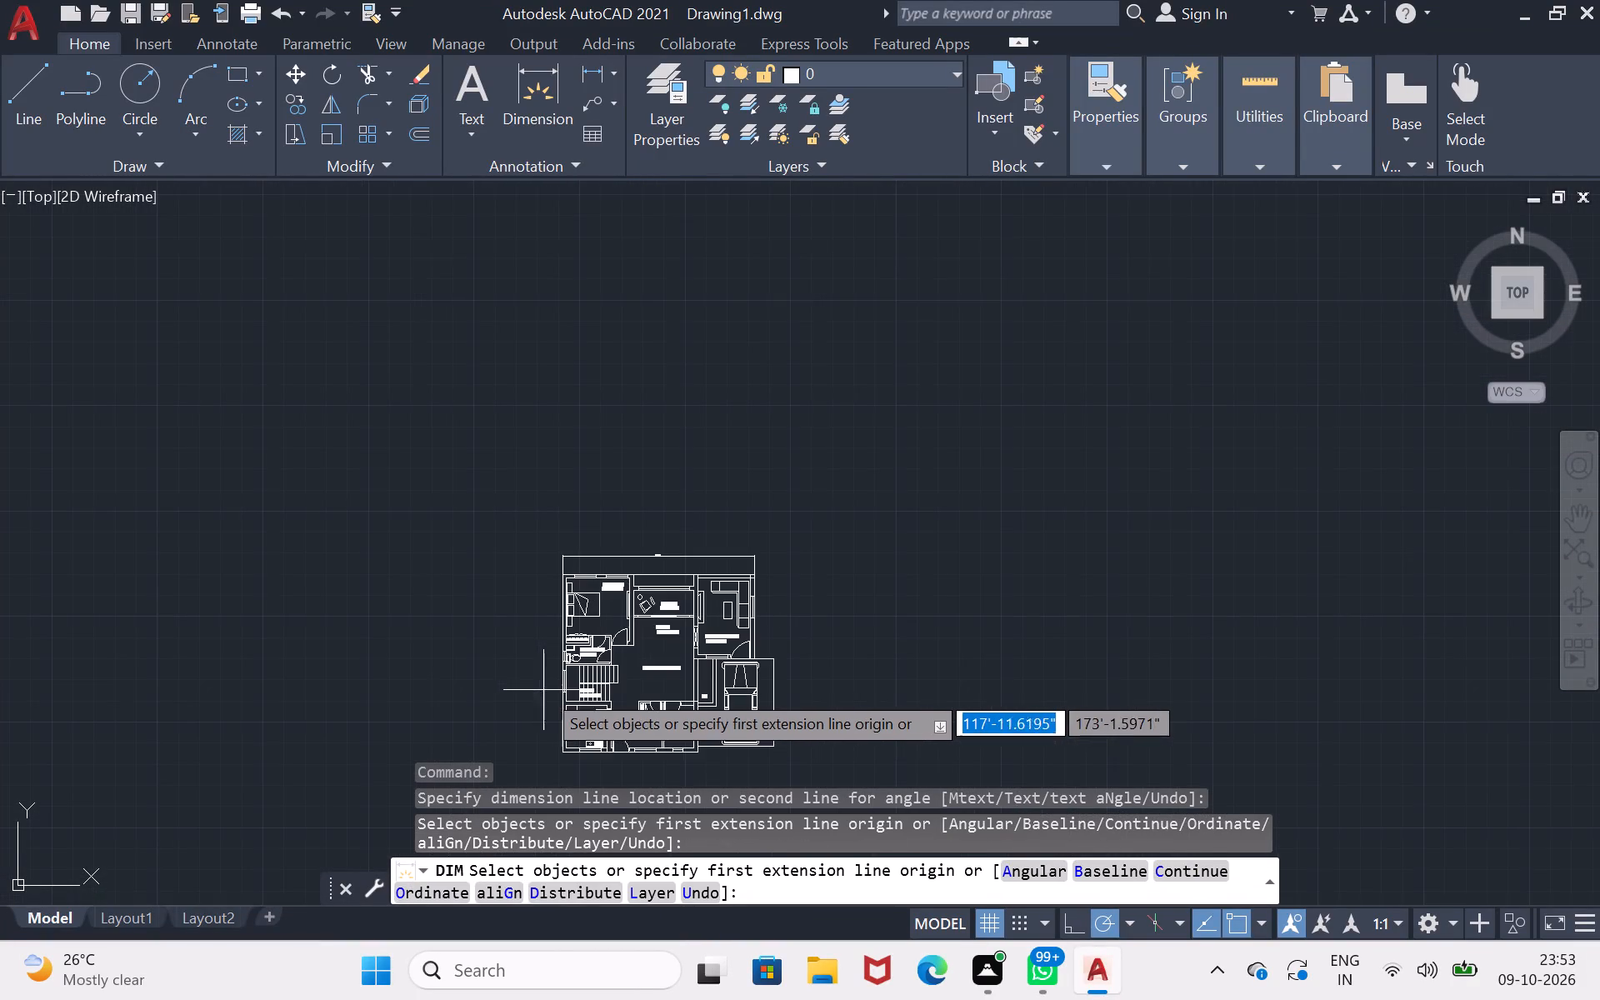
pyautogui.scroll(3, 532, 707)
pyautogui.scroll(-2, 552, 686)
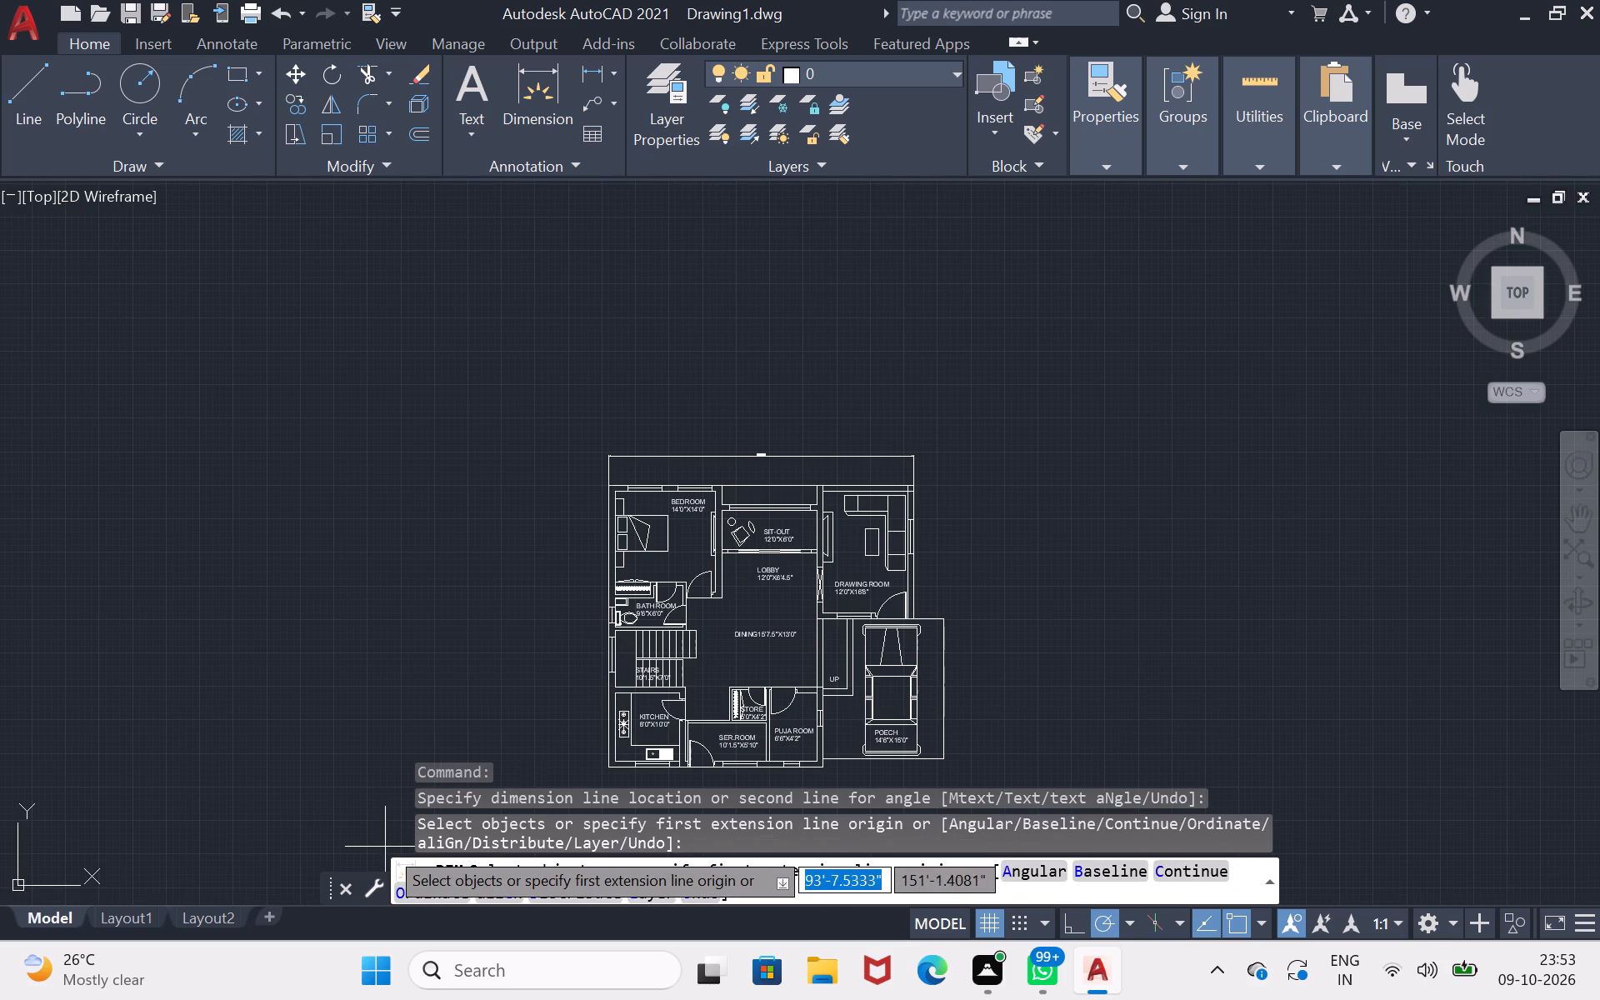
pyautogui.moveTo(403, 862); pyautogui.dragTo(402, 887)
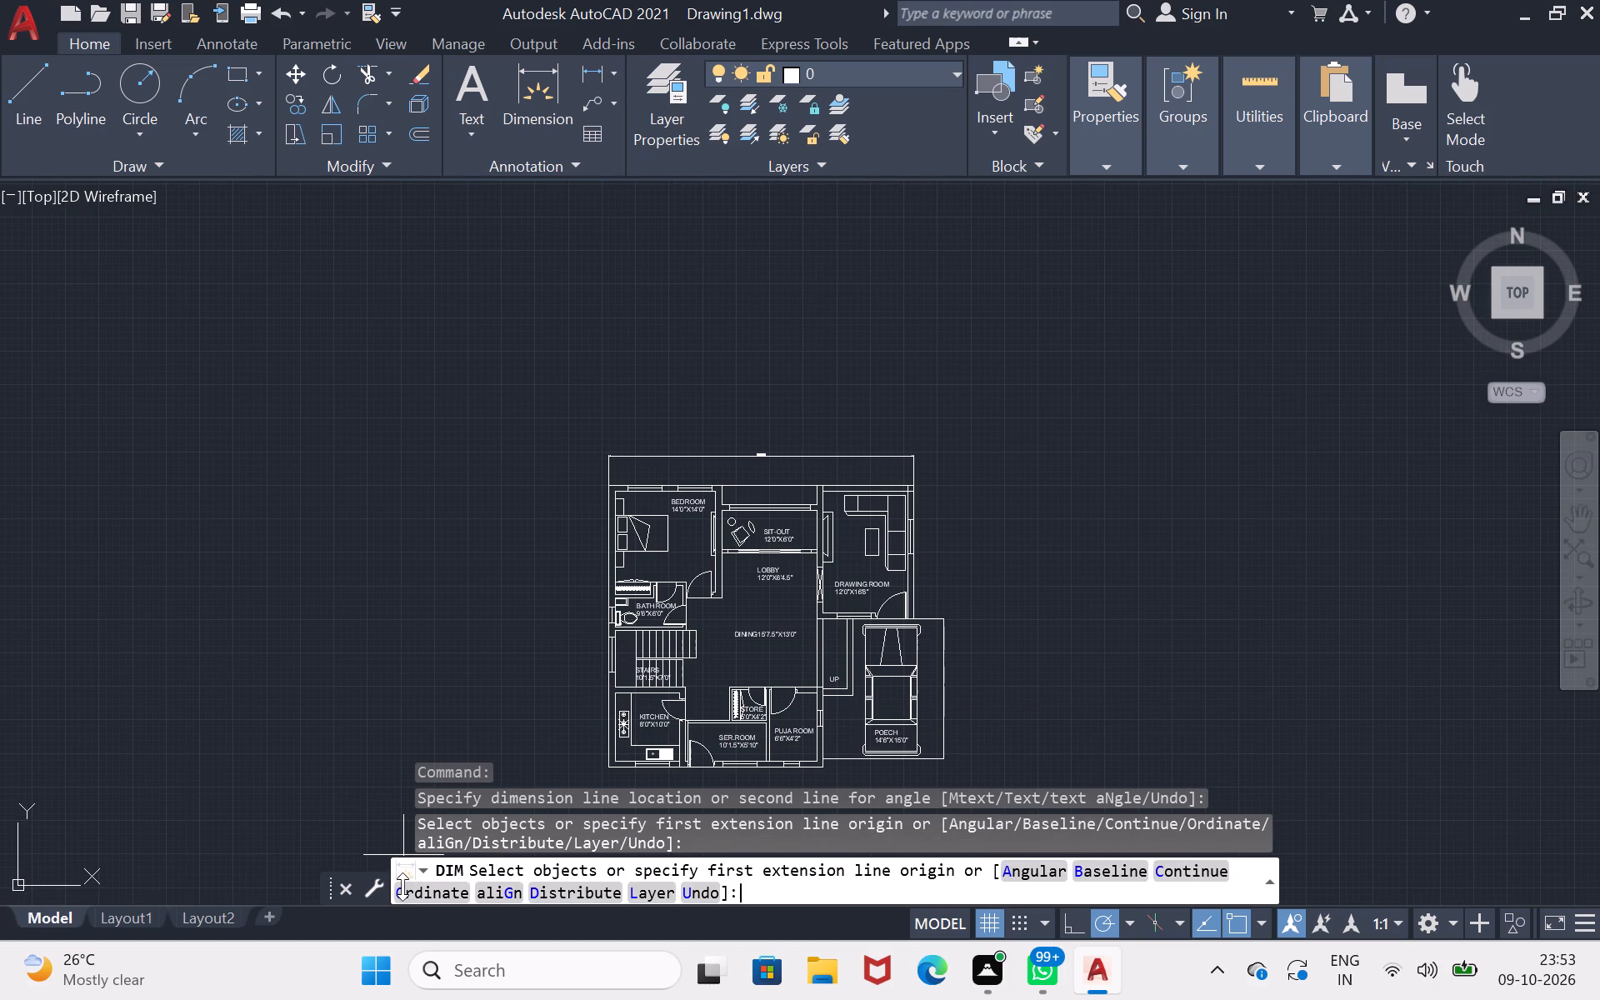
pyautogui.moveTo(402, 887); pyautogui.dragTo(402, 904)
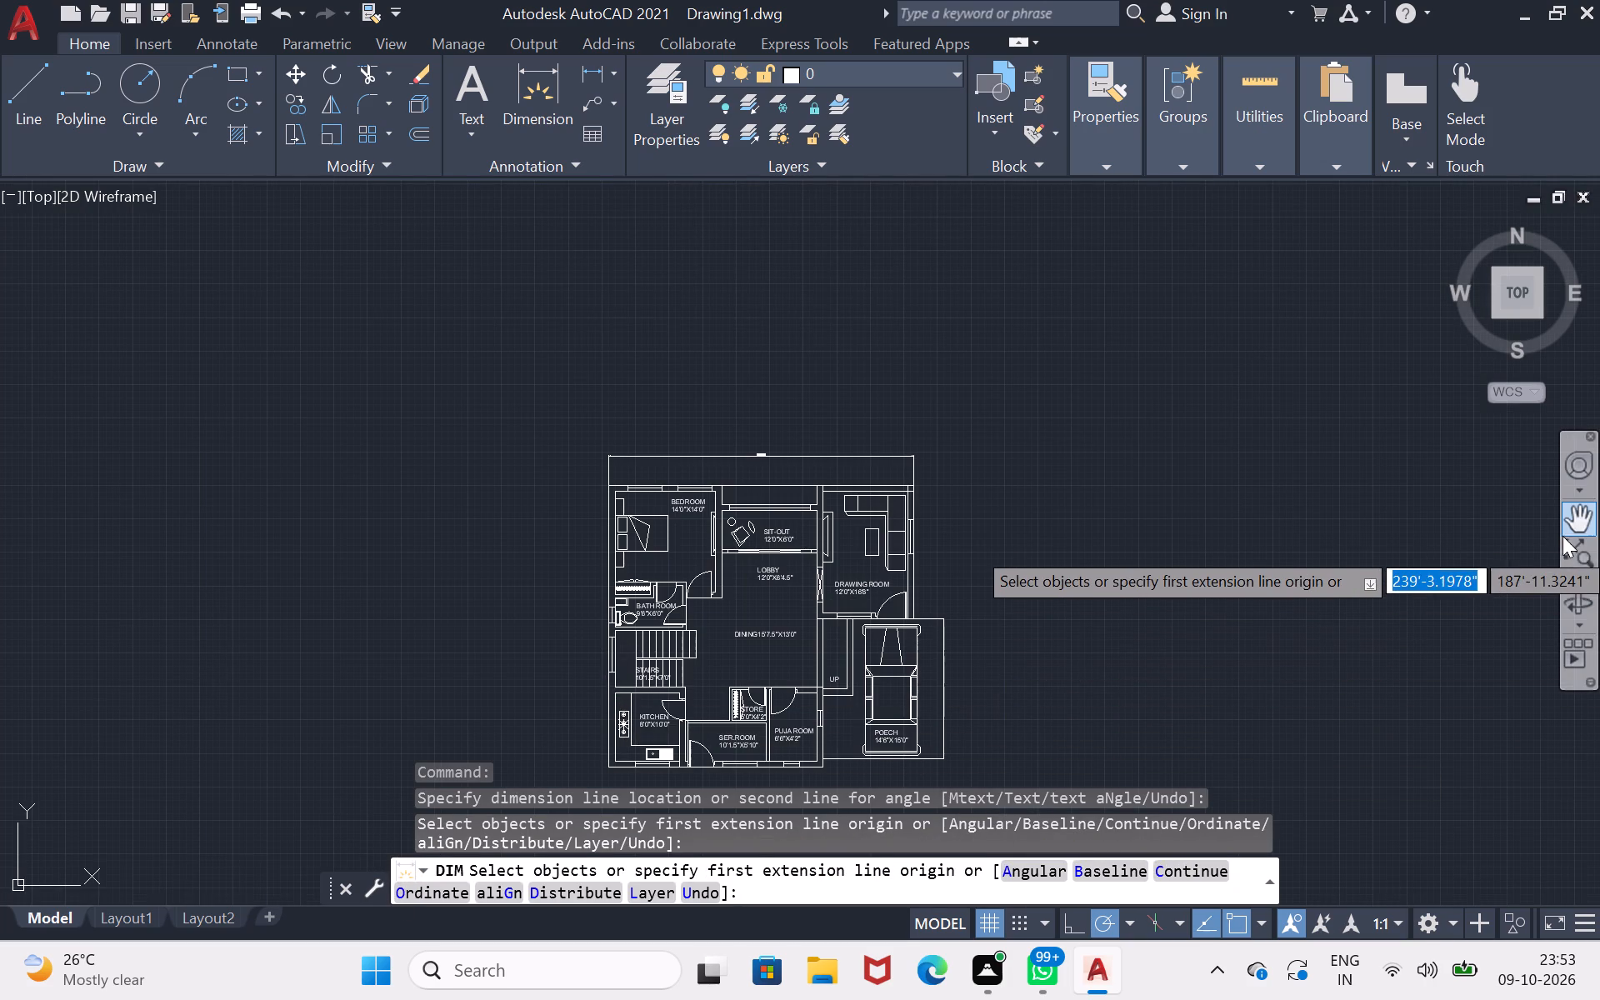
# Dimension the overall length of the house's left outer wall from top to bottom corner, placing the dimension line outside the plan.
pyautogui.click(1564, 532)
pyautogui.moveTo(1022, 537); pyautogui.dragTo(1090, 412)
pyautogui.scroll(1, 1090, 412)
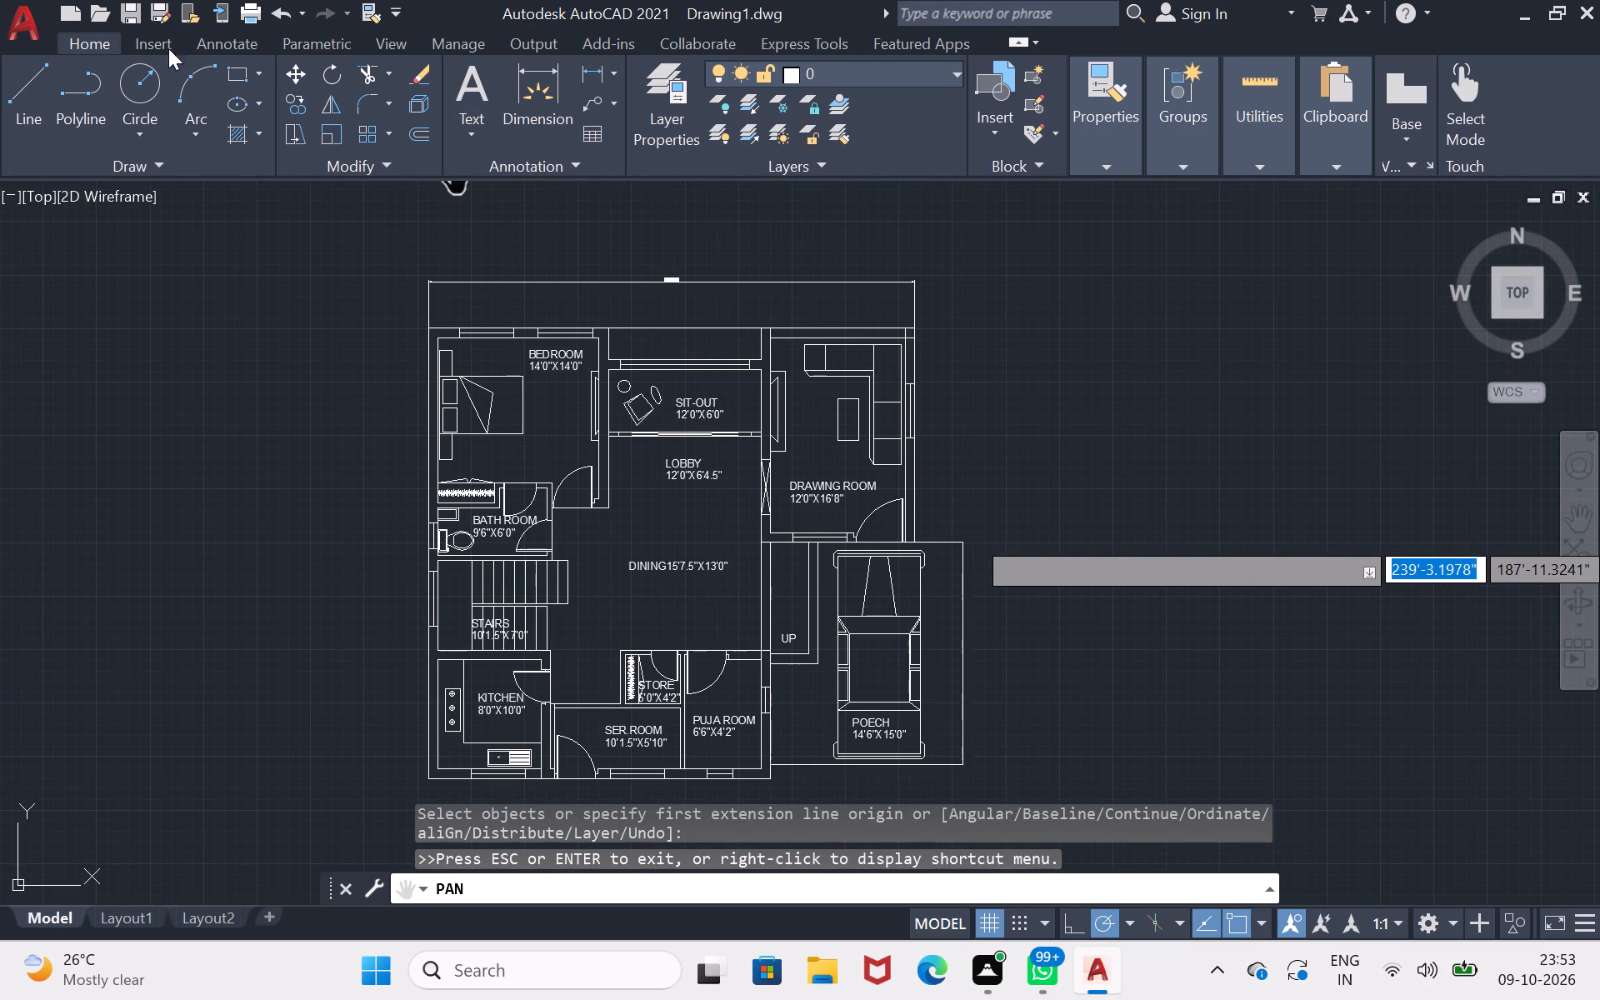
pyautogui.click(521, 104)
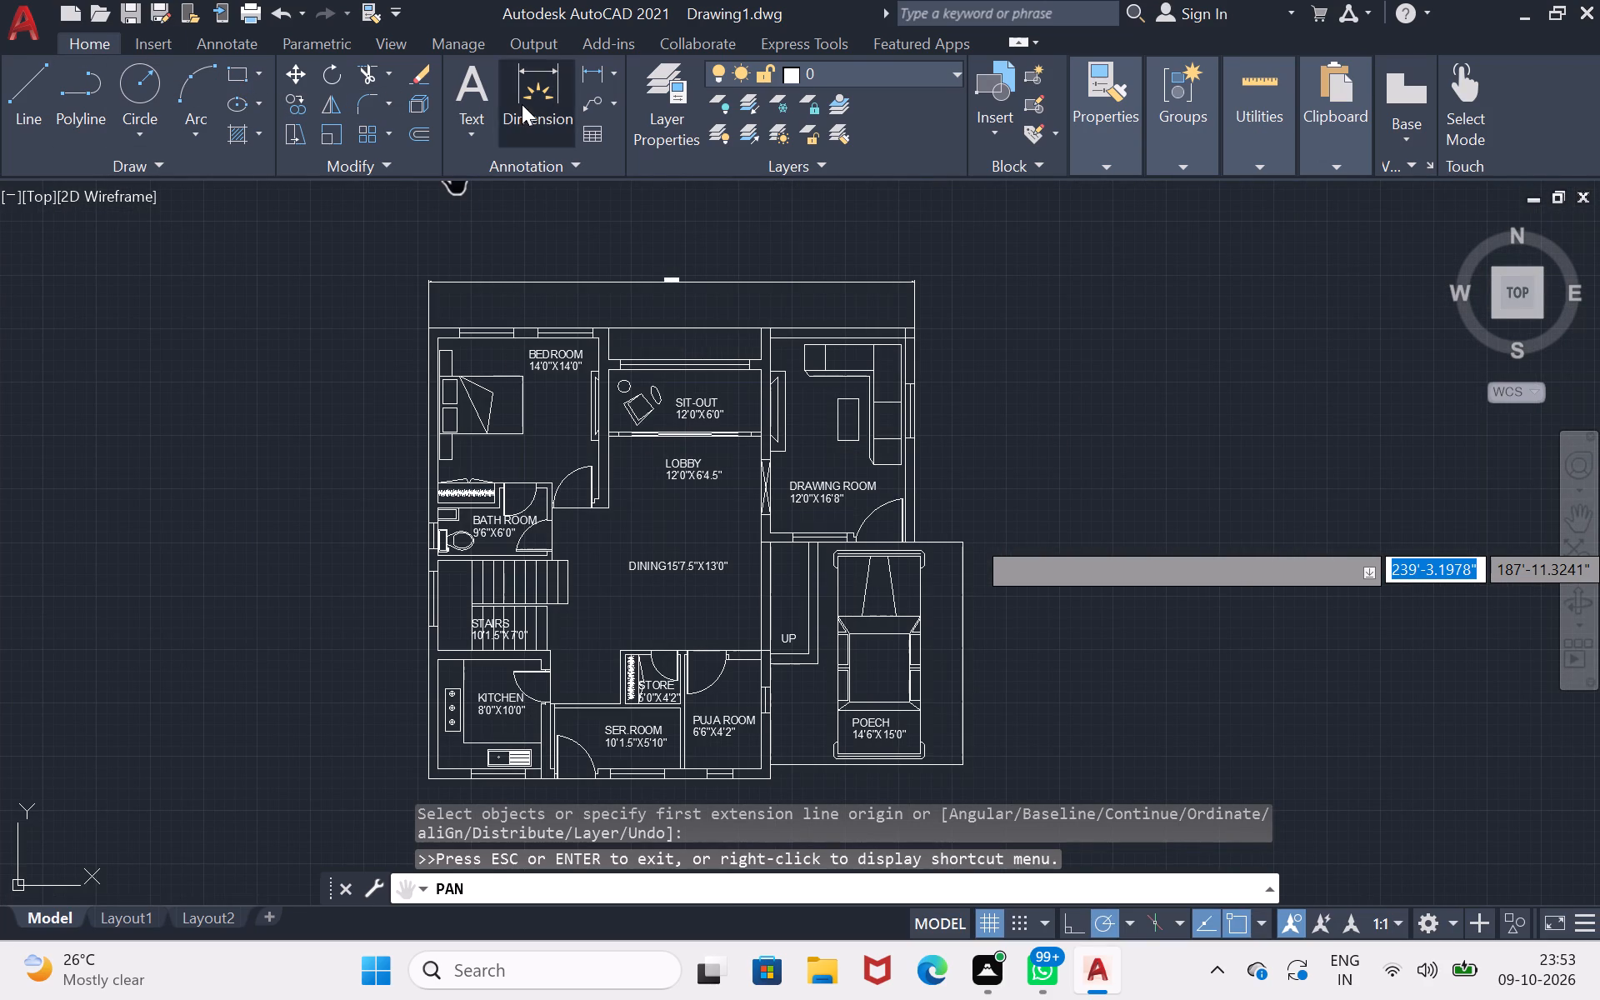
pyautogui.click(431, 322)
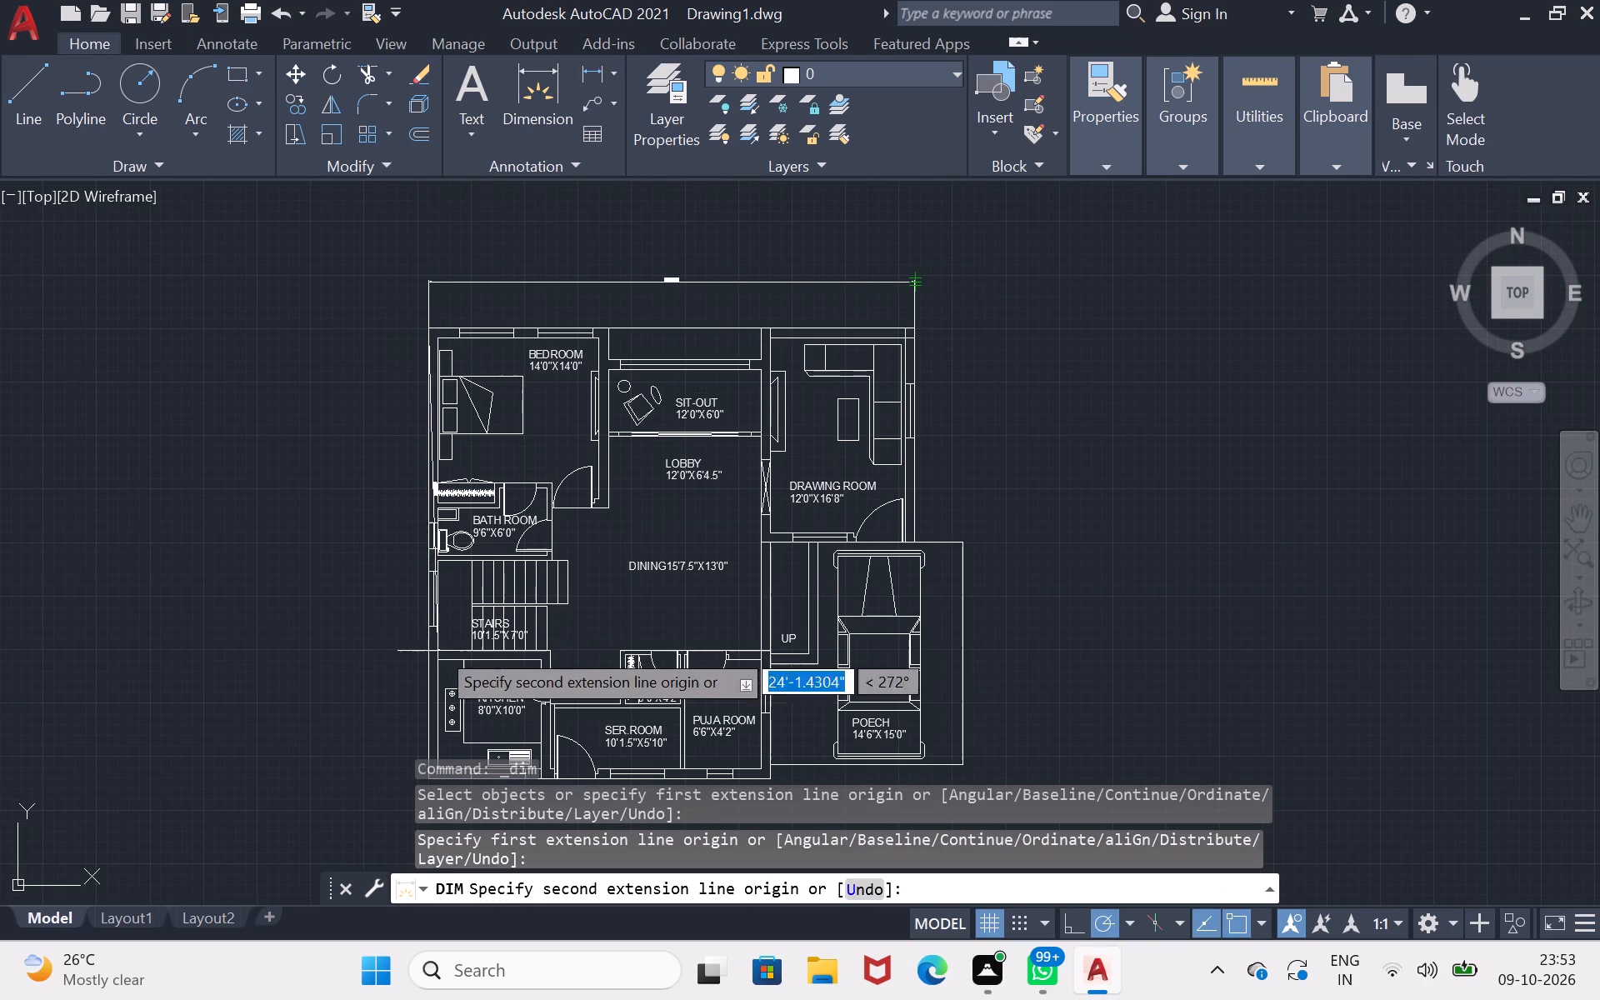
pyautogui.scroll(2, 422, 760)
pyautogui.scroll(1, 350, 805)
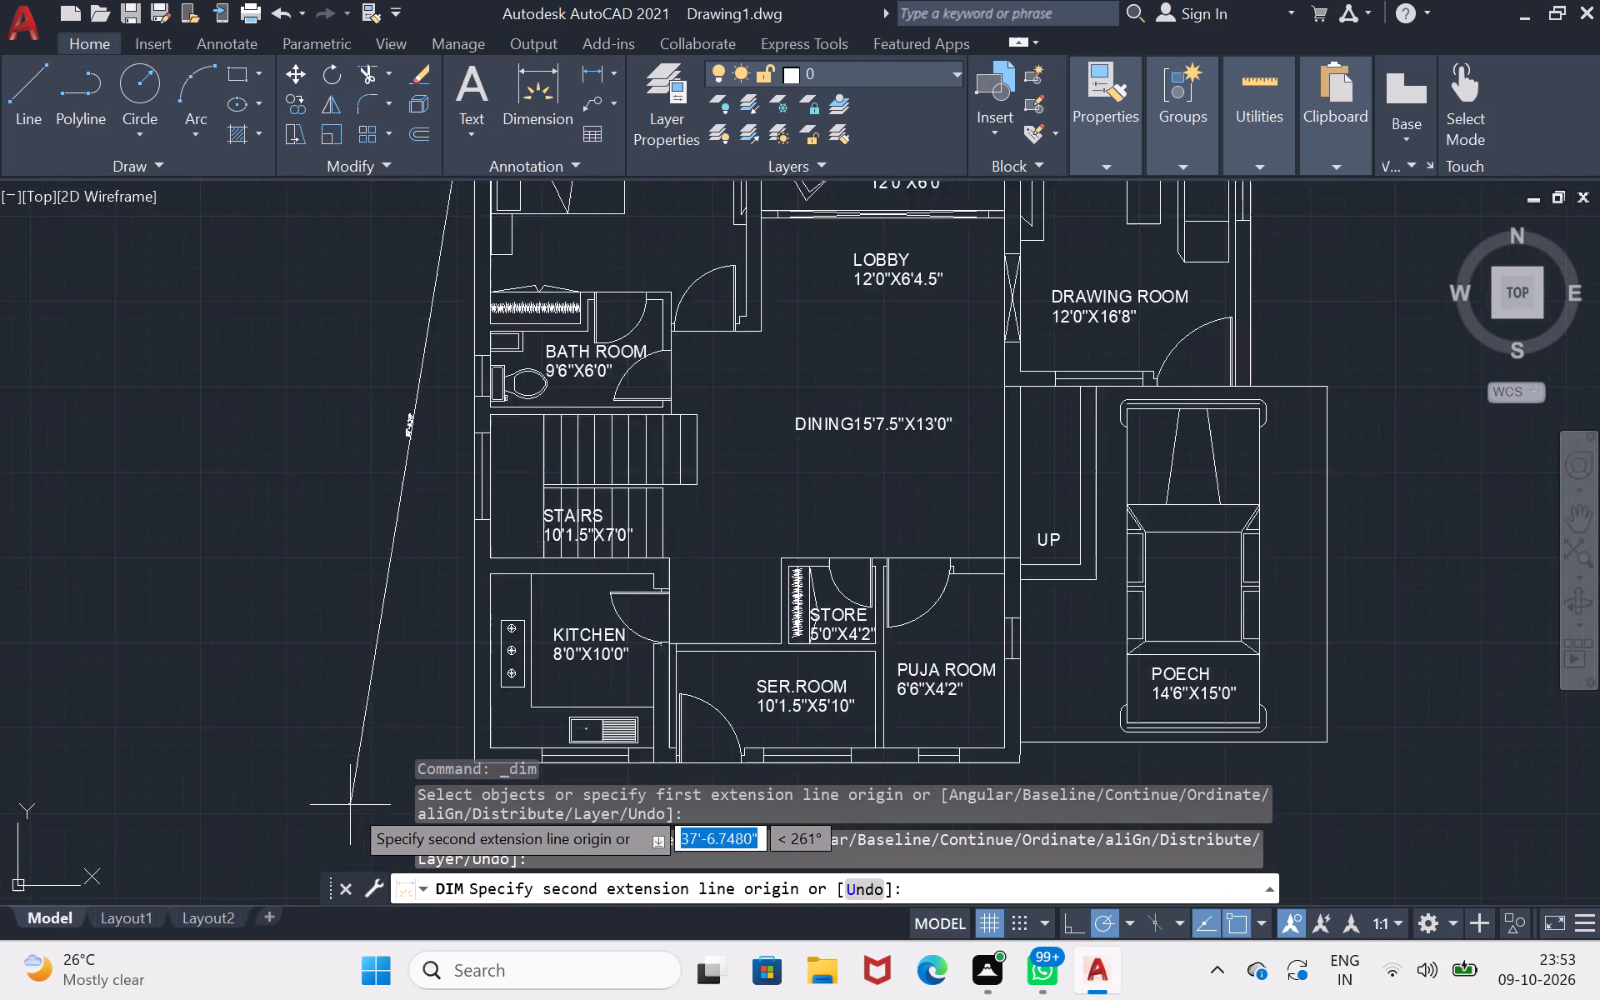
pyautogui.scroll(1, 350, 805)
pyautogui.click(546, 743)
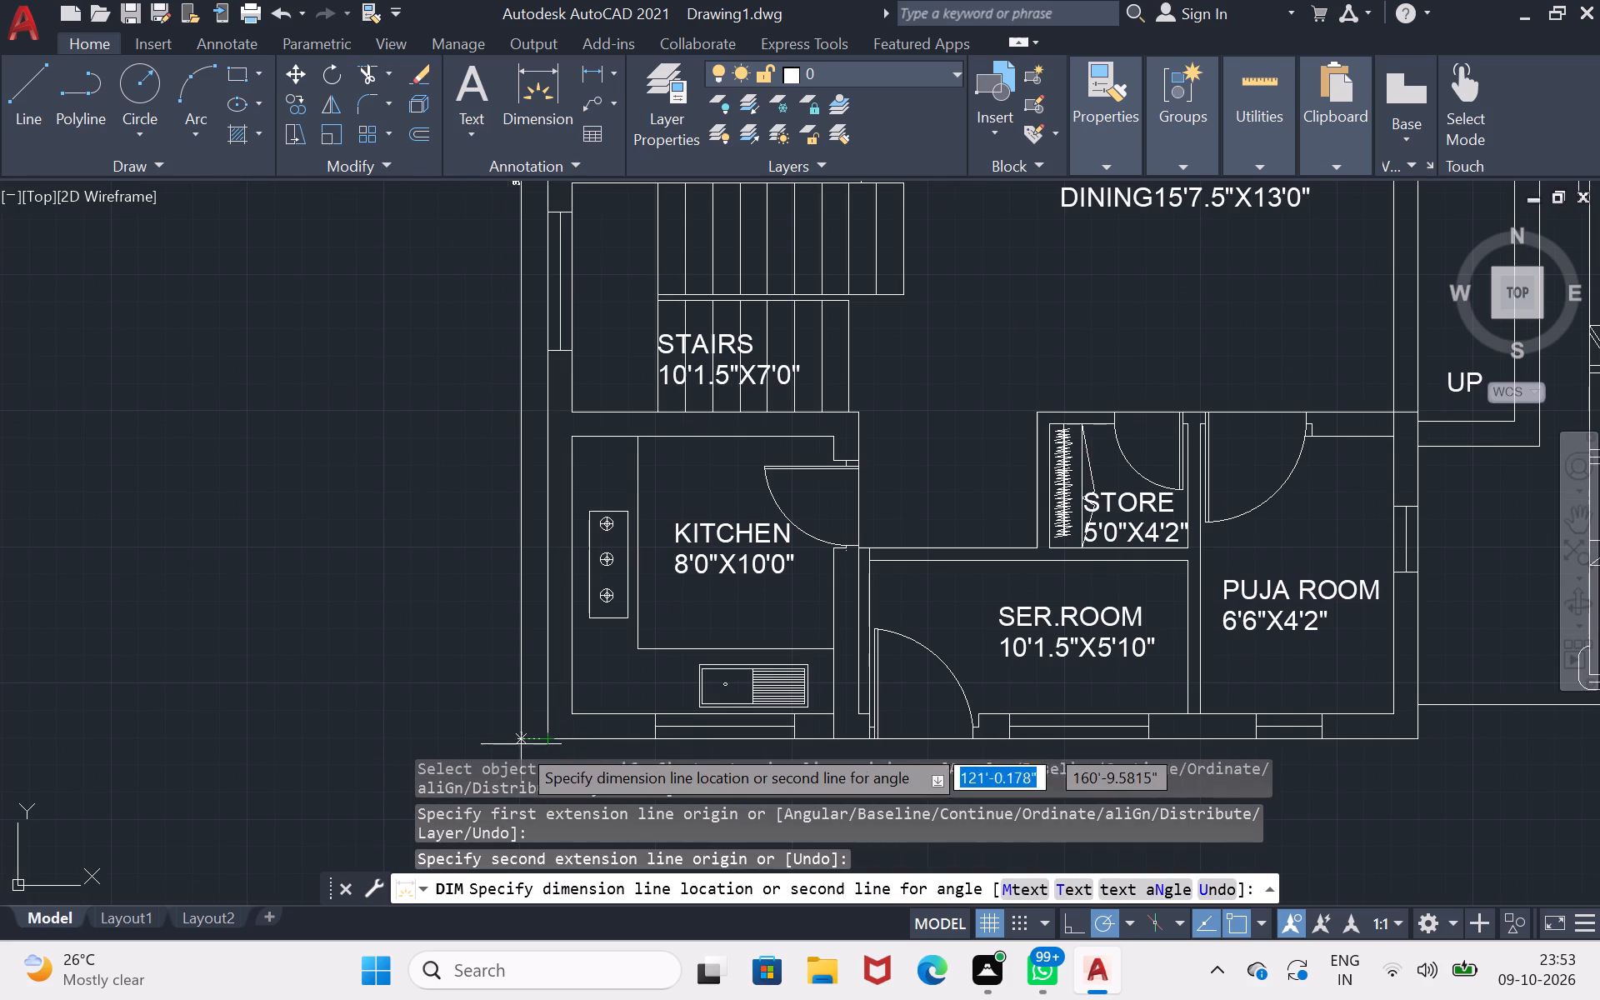
pyautogui.click(438, 737)
pyautogui.scroll(-2, 961, 434)
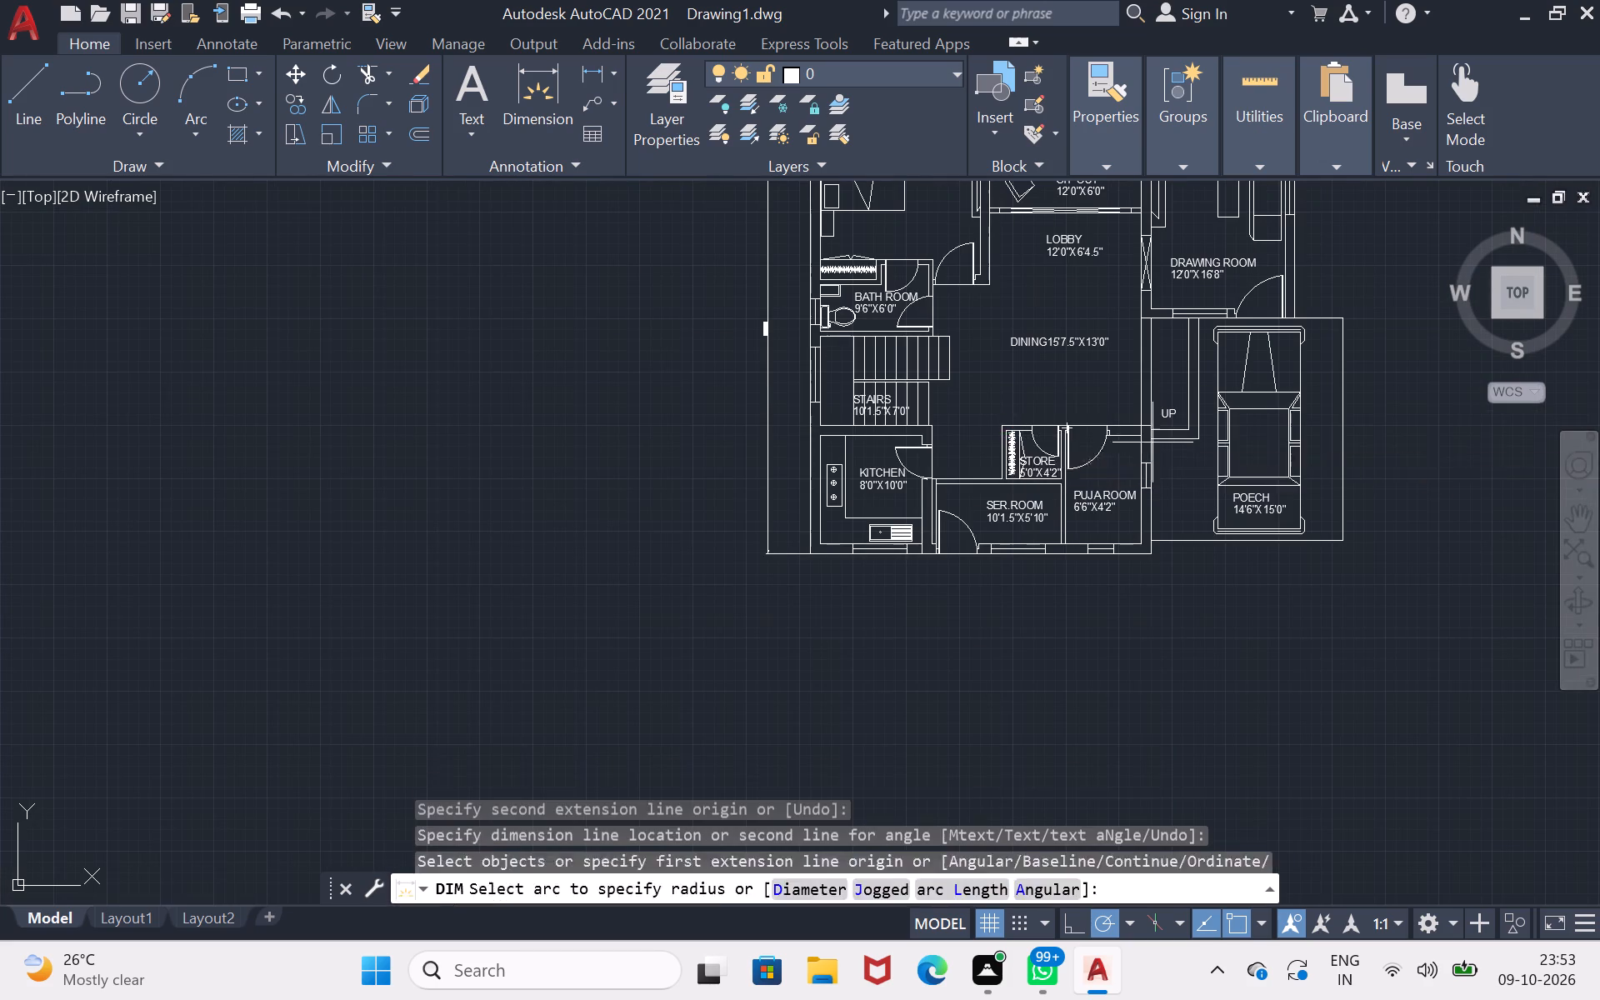
pyautogui.click(1594, 508)
pyautogui.moveTo(1322, 342); pyautogui.dragTo(979, 512)
pyautogui.moveTo(967, 512); pyautogui.dragTo(984, 556)
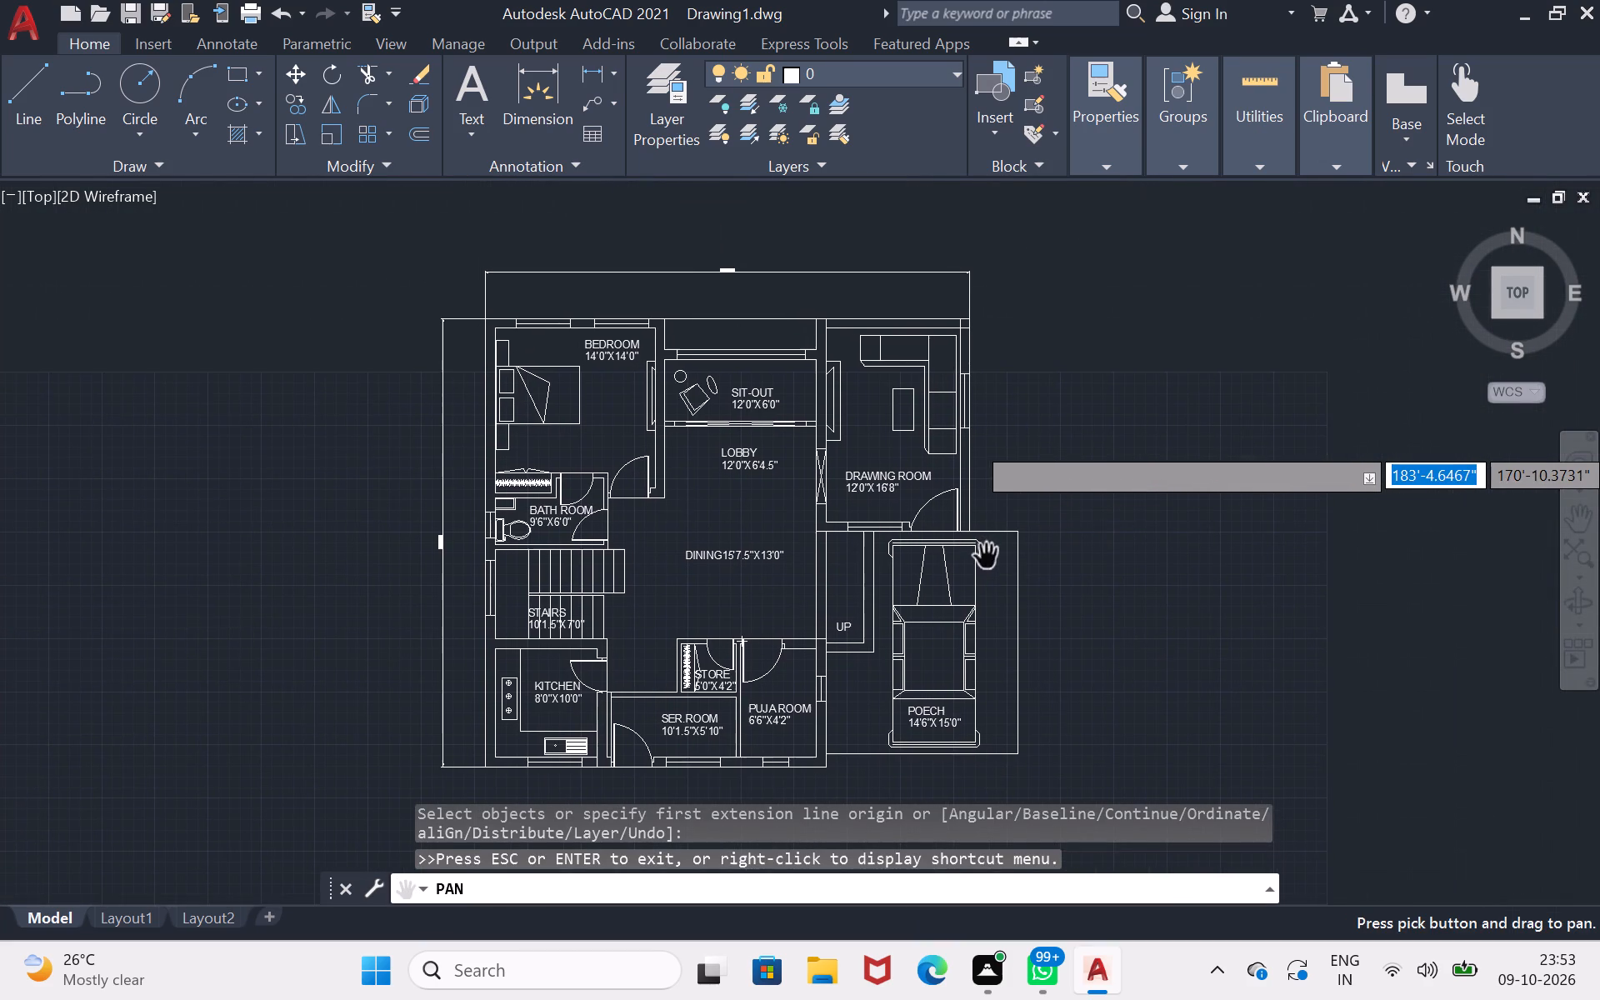
pyautogui.press('Return')
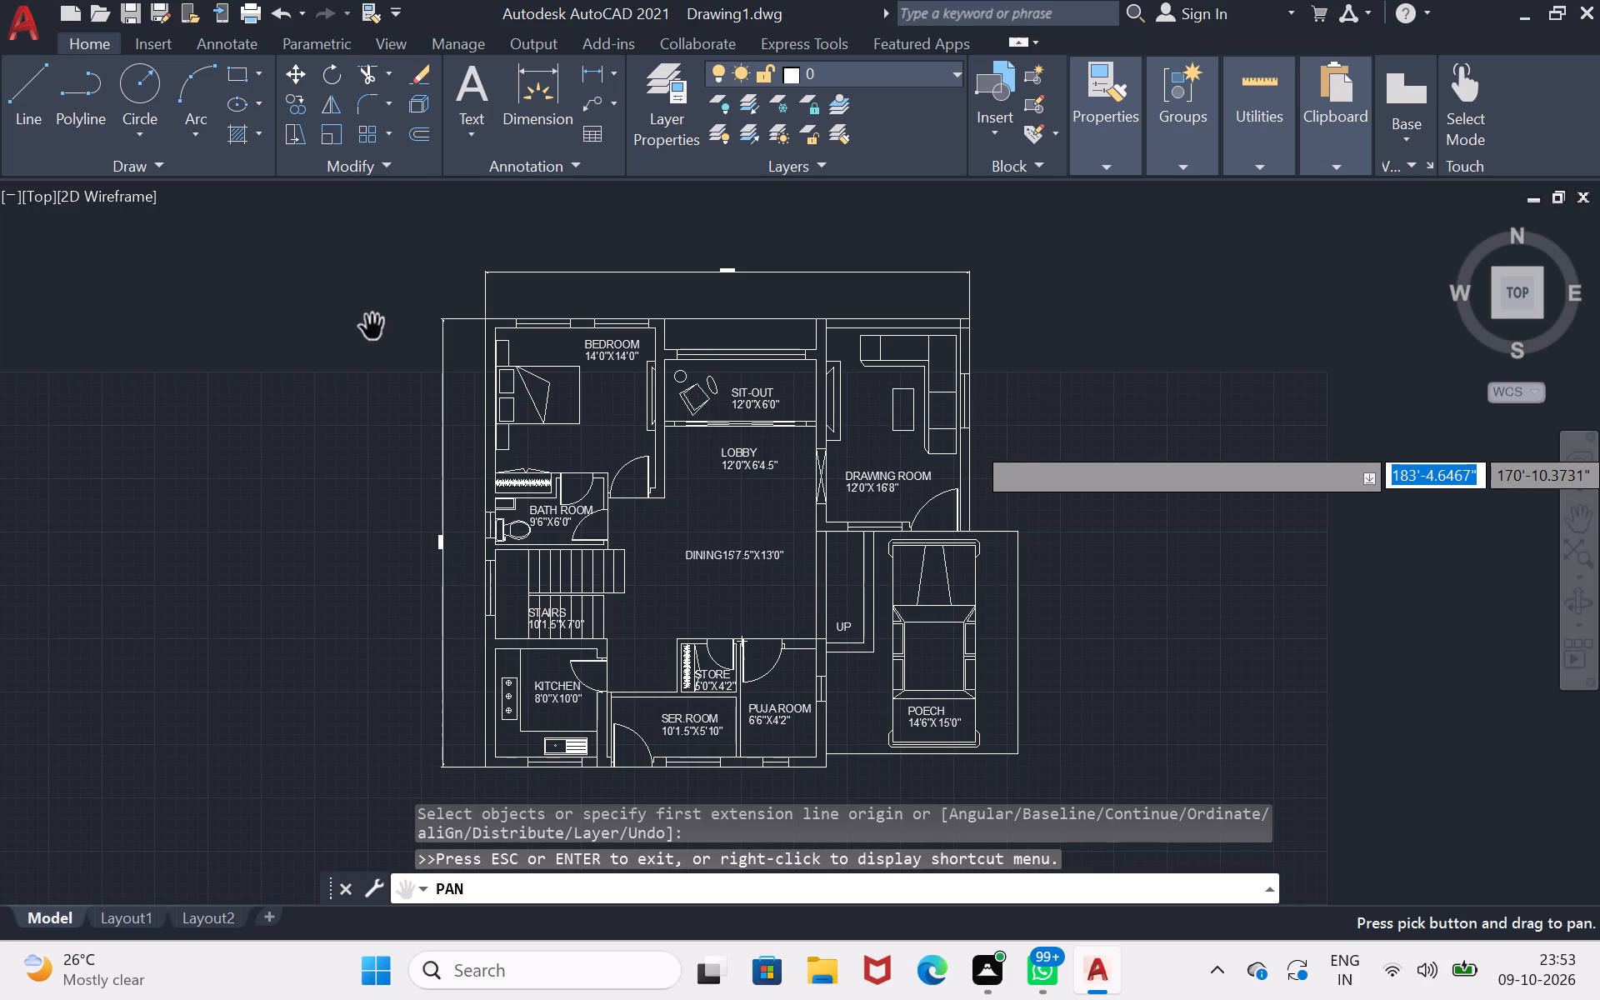
pyautogui.press('Escape')
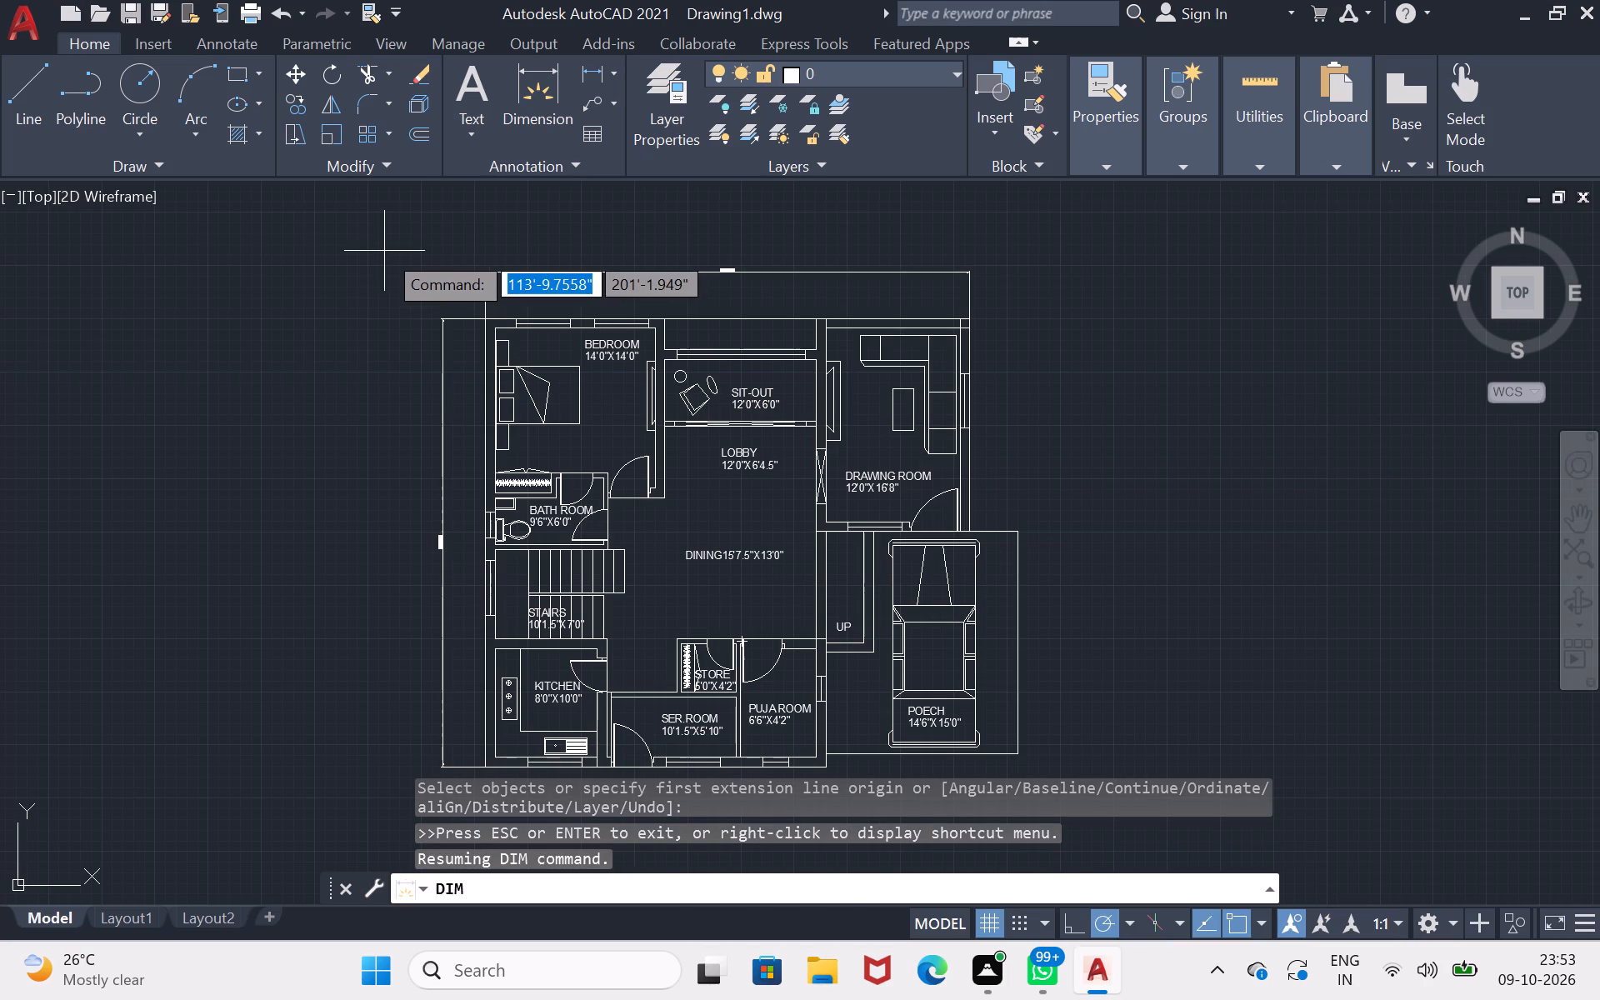
# Set up the plot with the previous plot's settings and a window enclosing the whole dimensioned plan, and apply it to the layout.
pyautogui.moveTo(384, 251); pyautogui.dragTo(888, 258)
pyautogui.press('Escape')
pyautogui.click(325, 243)
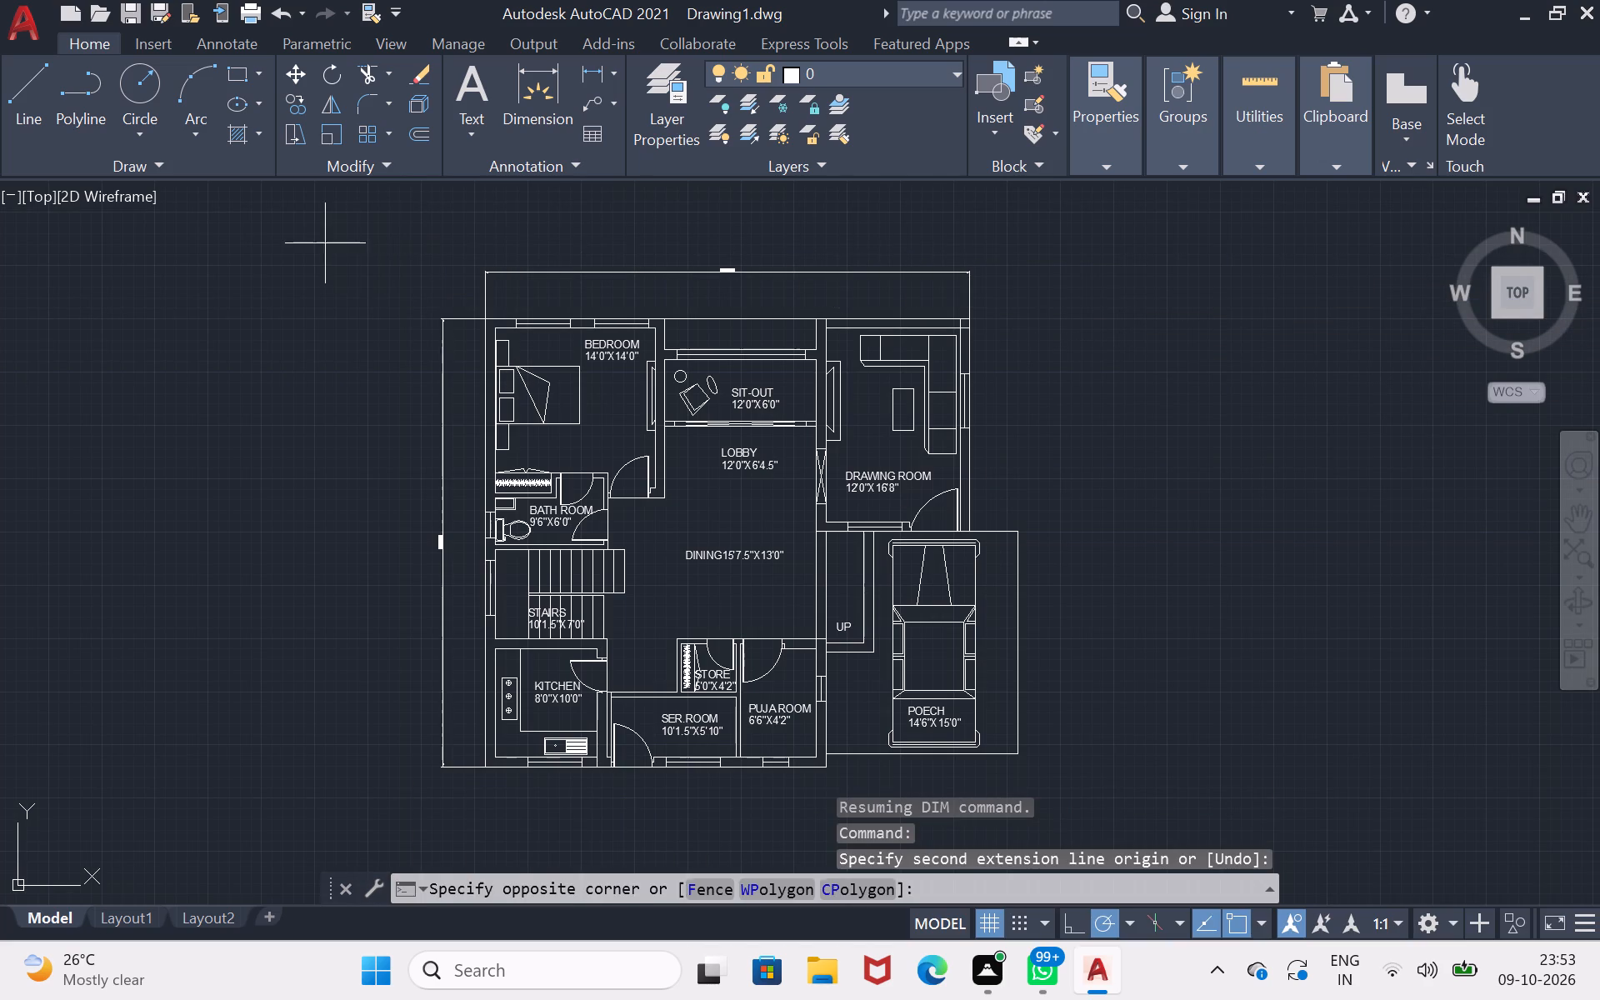
pyautogui.click(1183, 813)
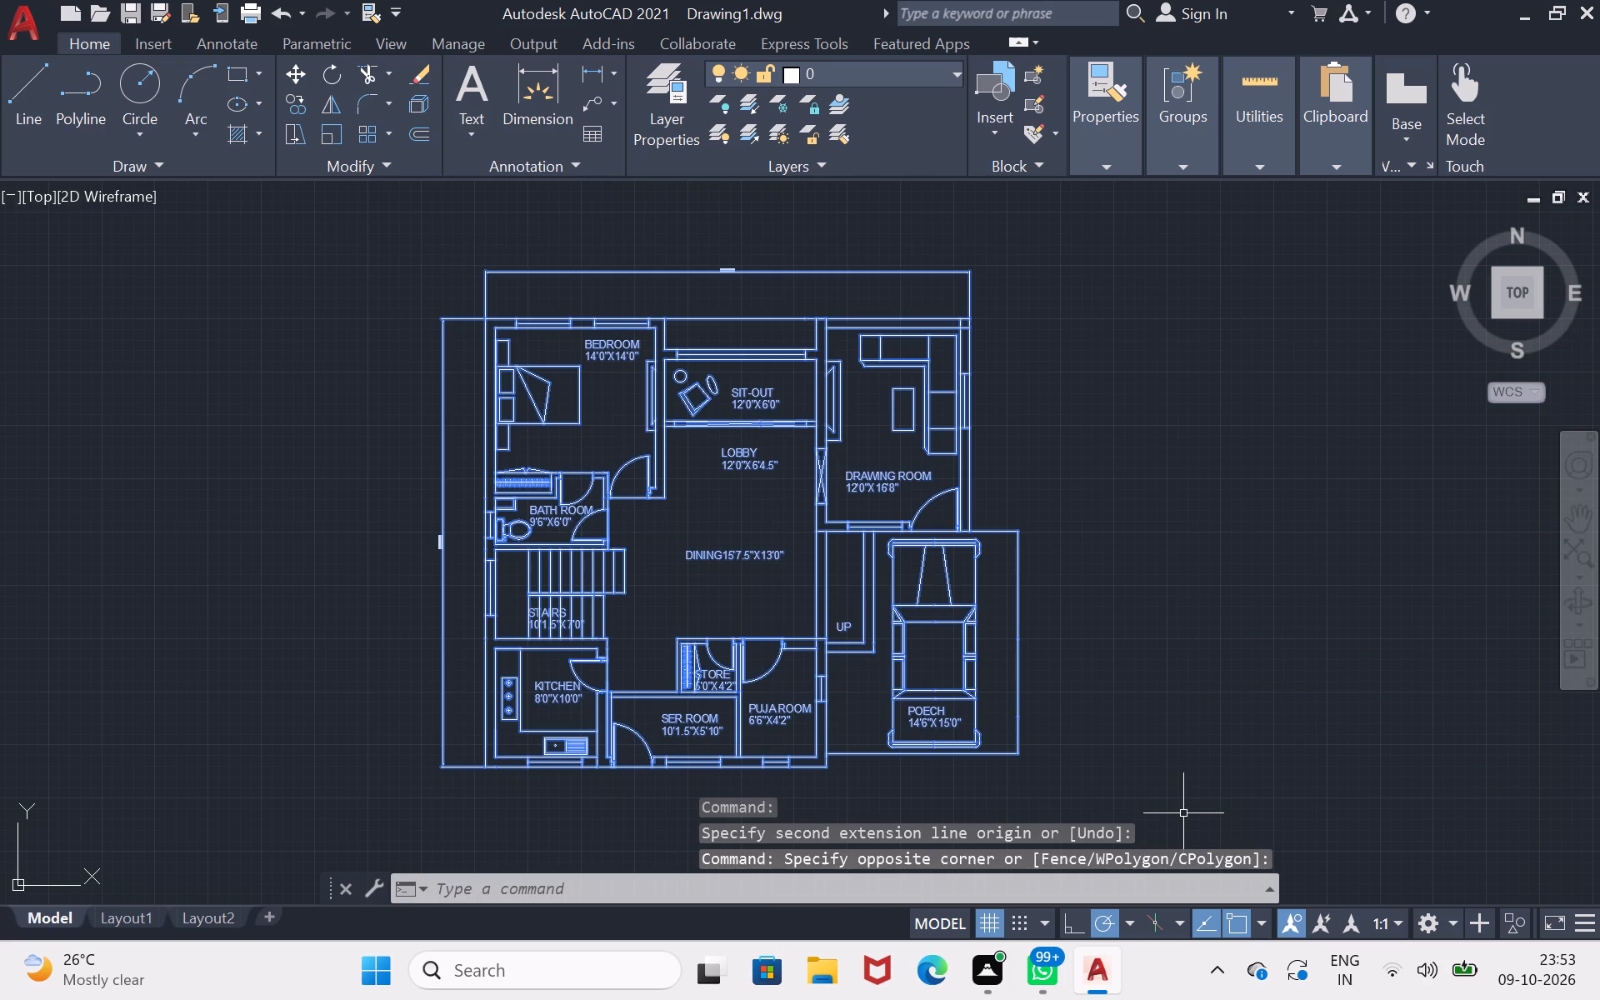
pyautogui.hotkey('ctrl', 'p')
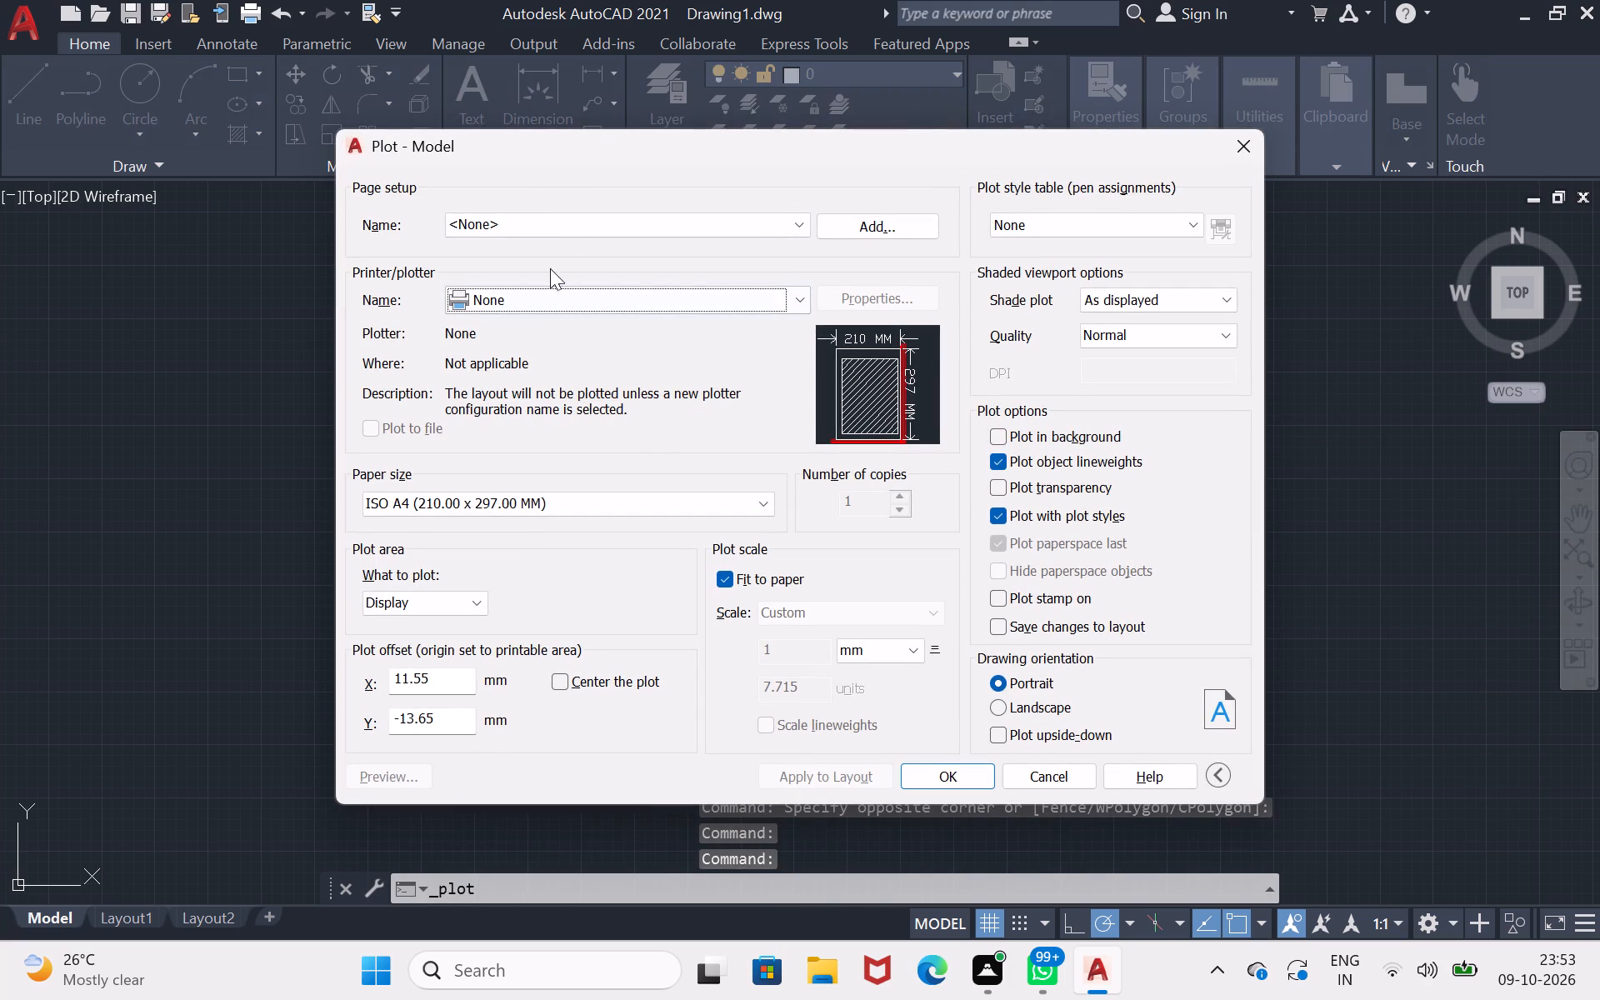
pyautogui.click(647, 224)
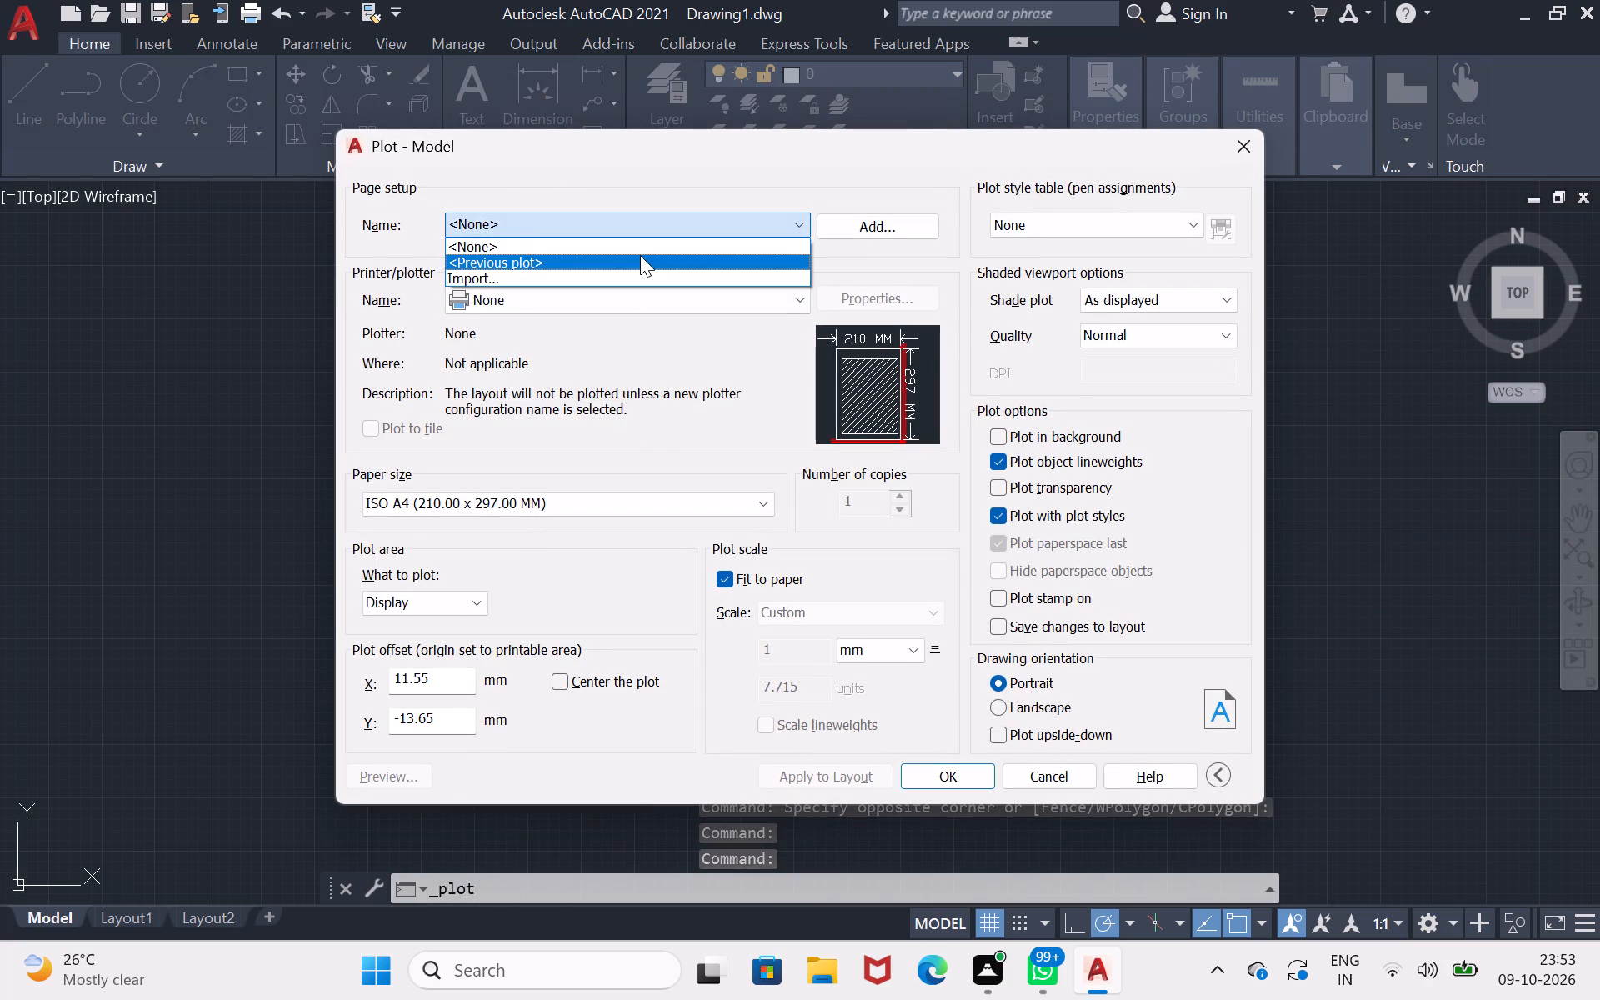
pyautogui.click(640, 255)
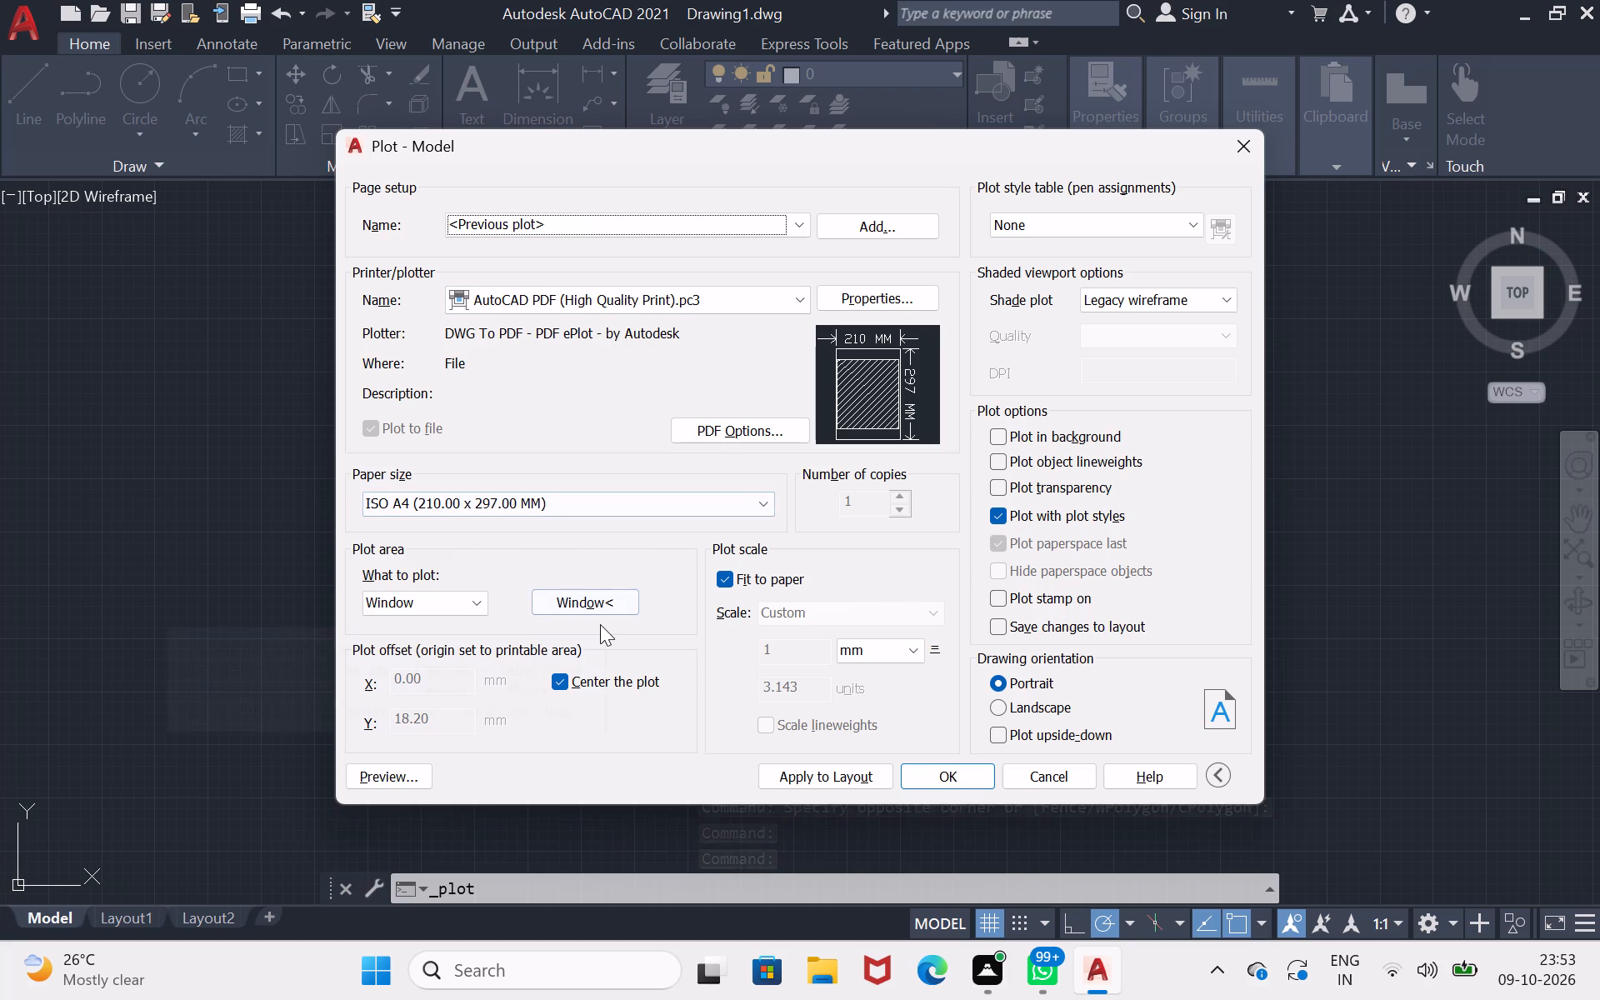
pyautogui.click(600, 610)
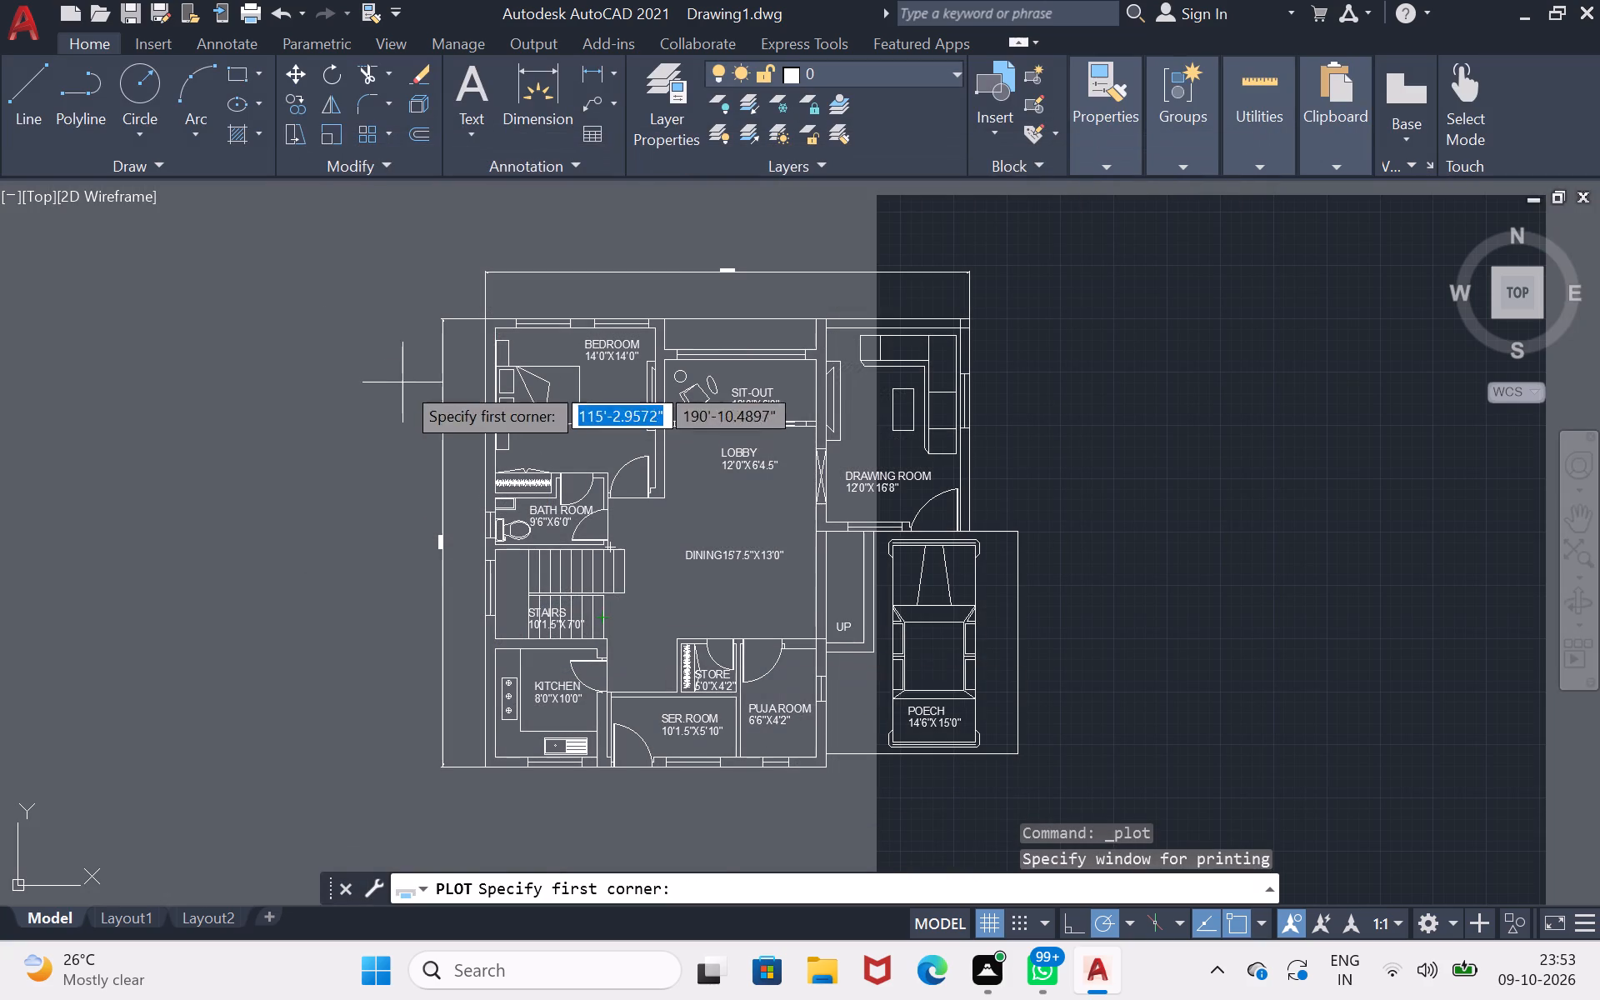
pyautogui.click(359, 202)
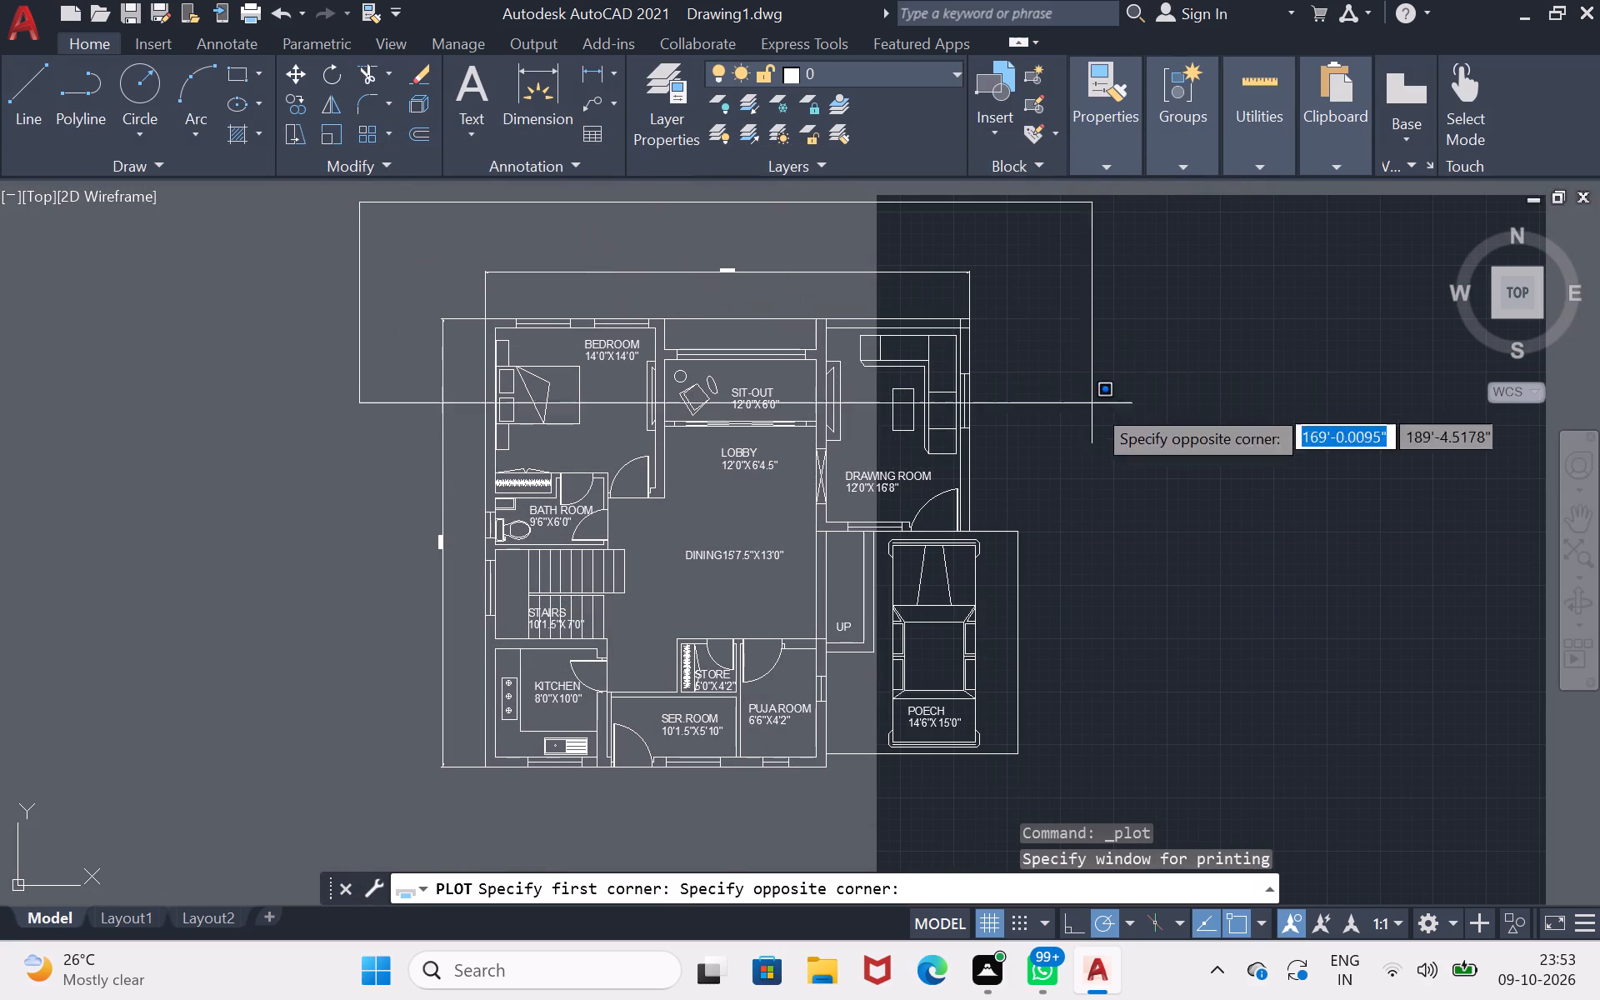
pyautogui.click(1055, 802)
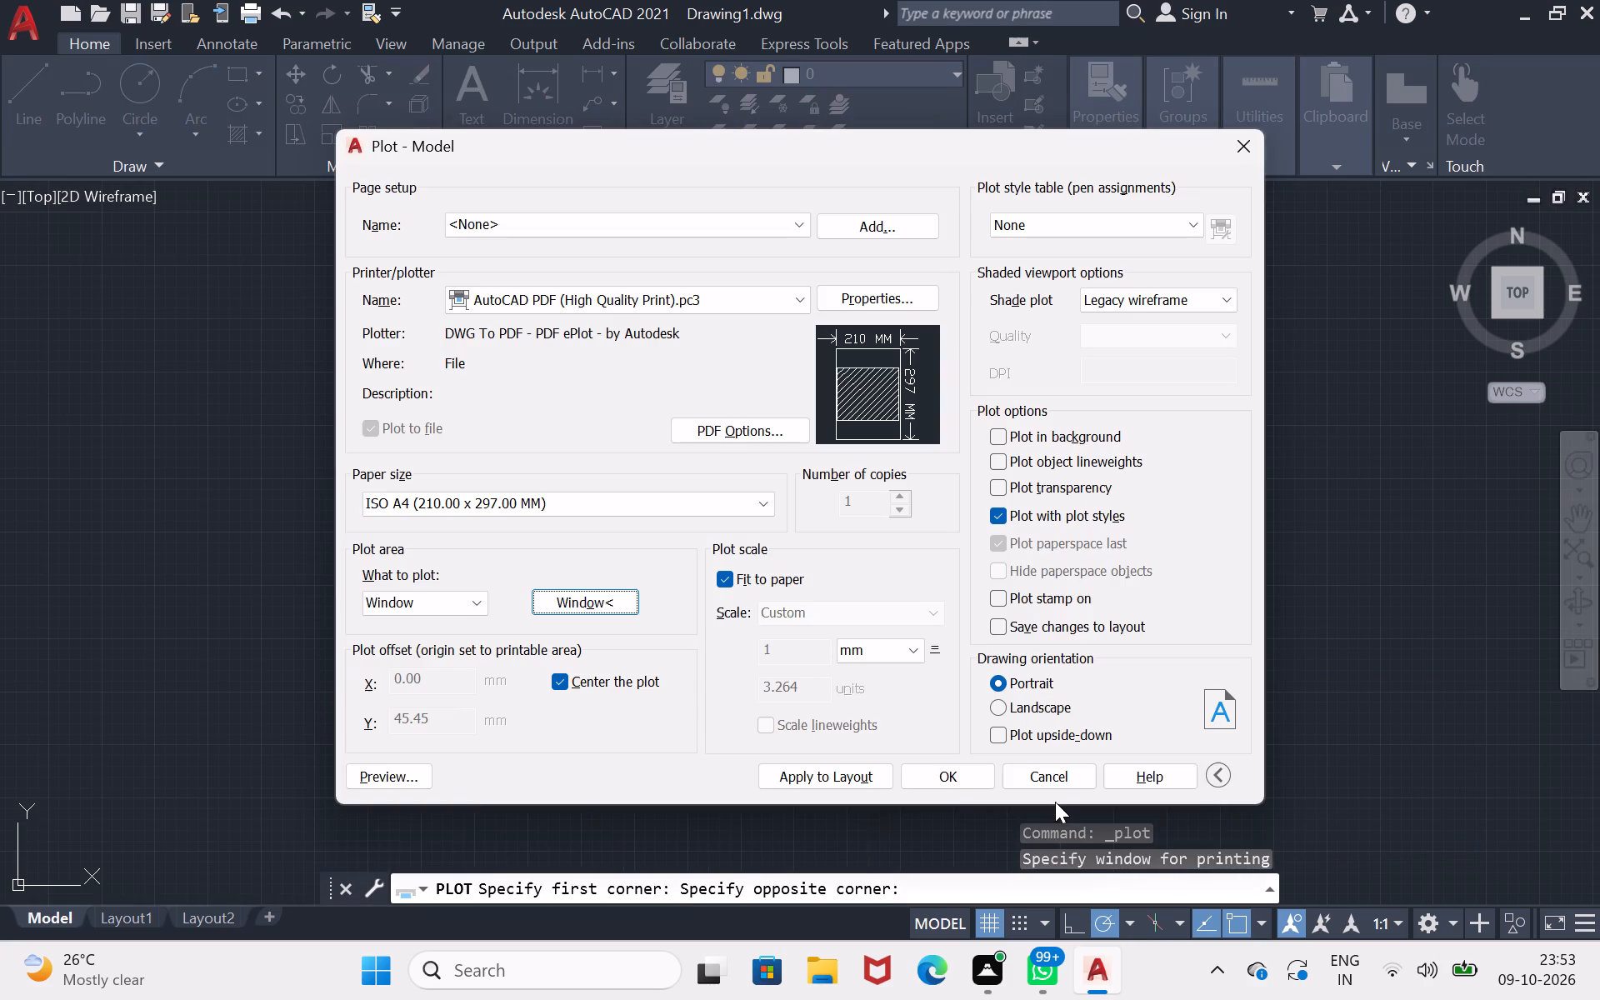
pyautogui.click(838, 787)
# Plot the plan to a PDF named "Drawing1-Model.pdf NAVYA" in Documents, look through the result and close it.
pyautogui.click(944, 774)
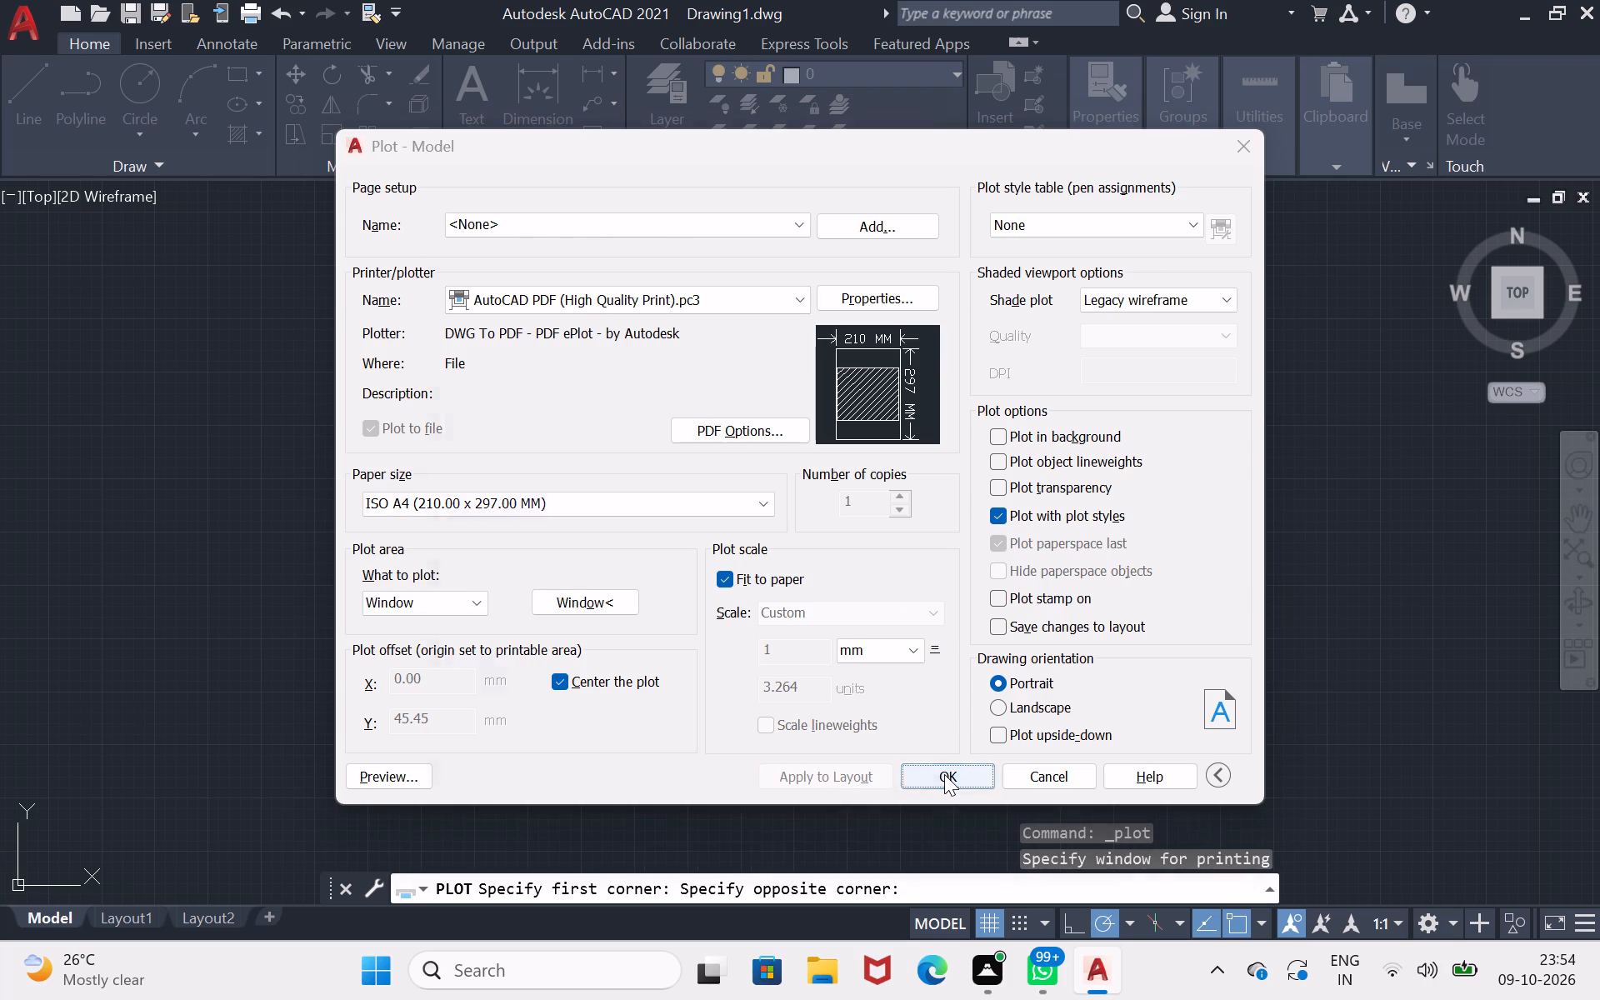
pyautogui.click(877, 727)
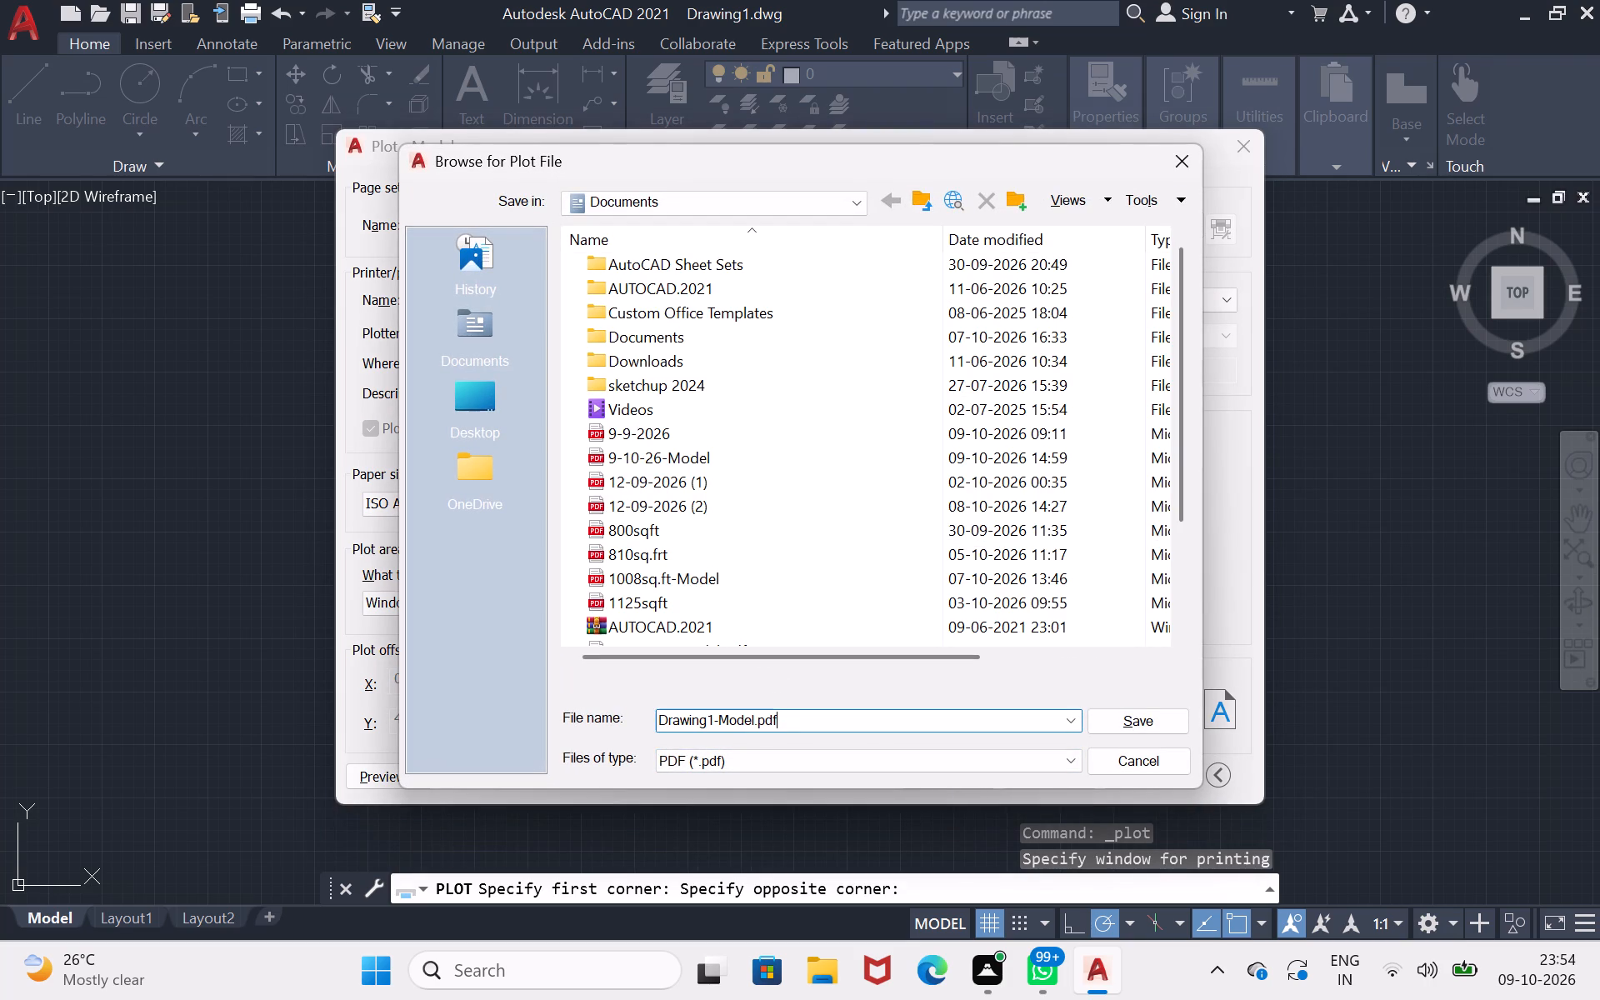
pyautogui.press('space')
pyautogui.write('NAVYA')
pyautogui.press('Return')
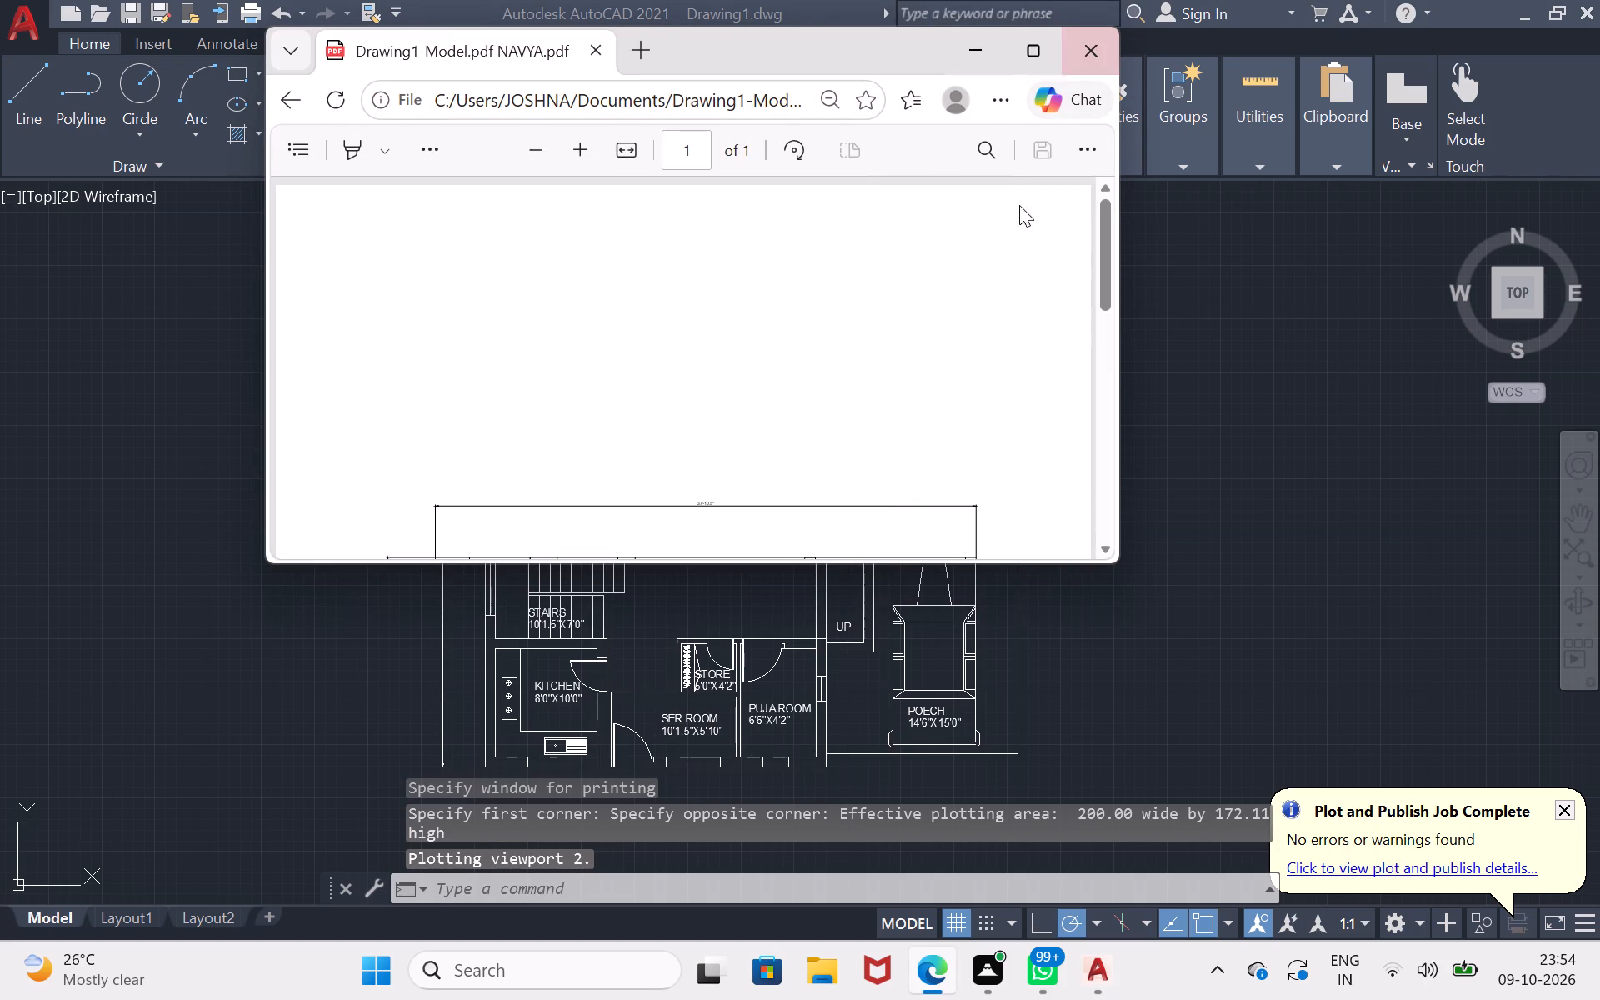
pyautogui.scroll(-6, 960, 307)
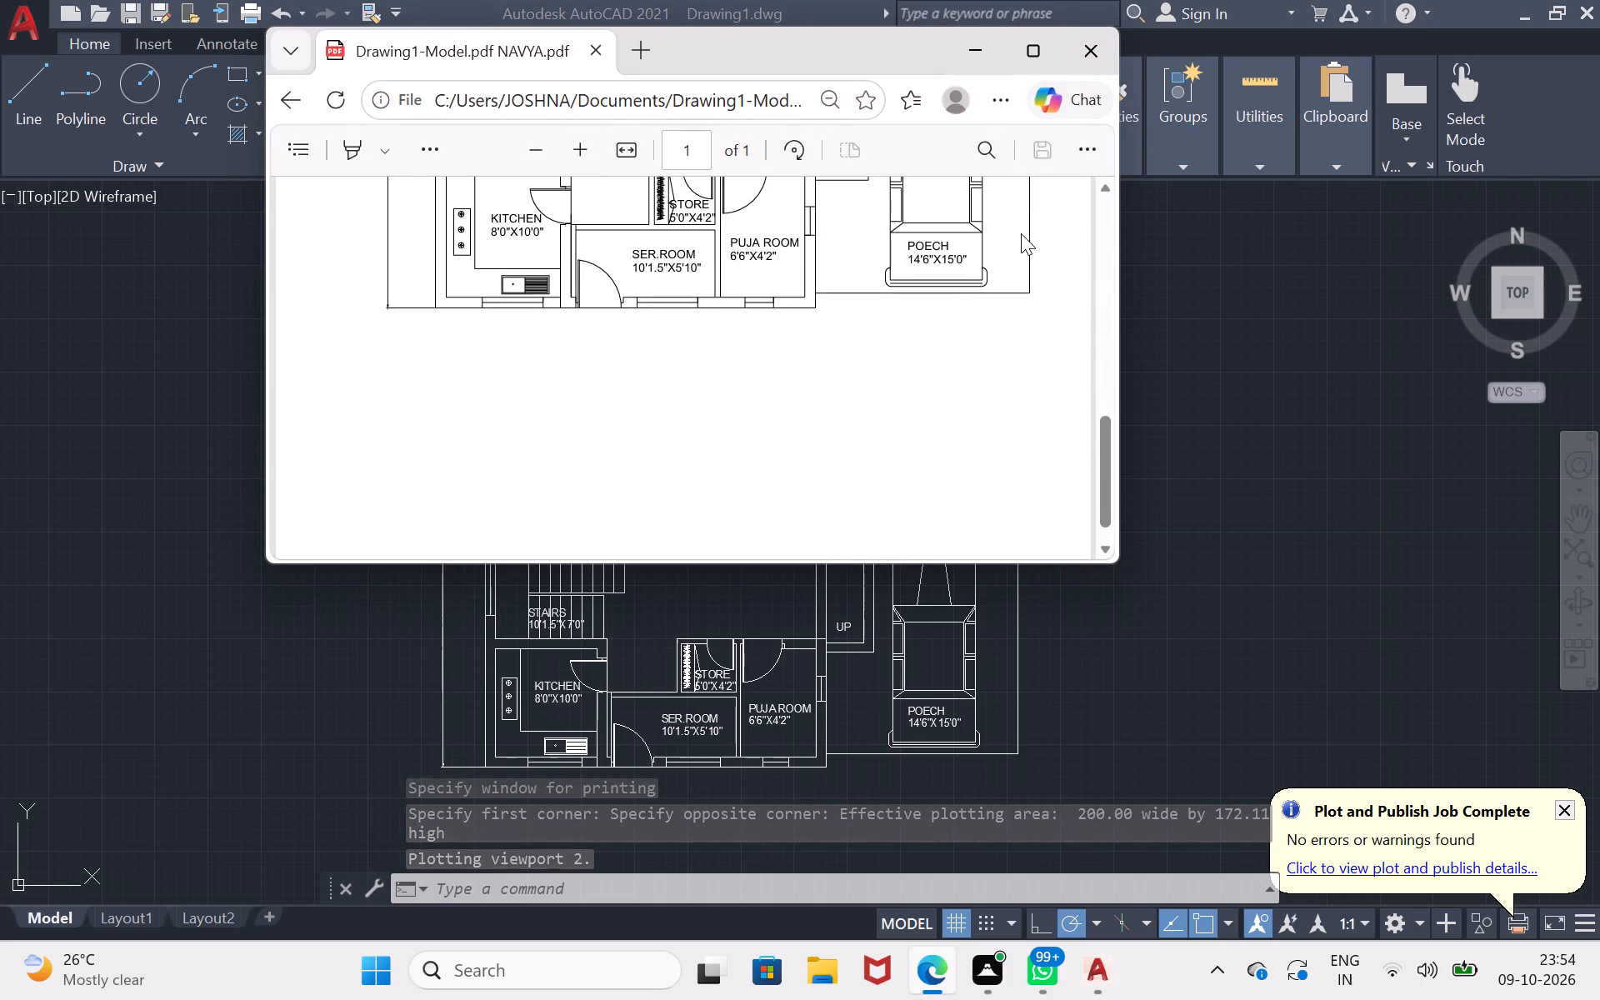
pyautogui.click(1087, 58)
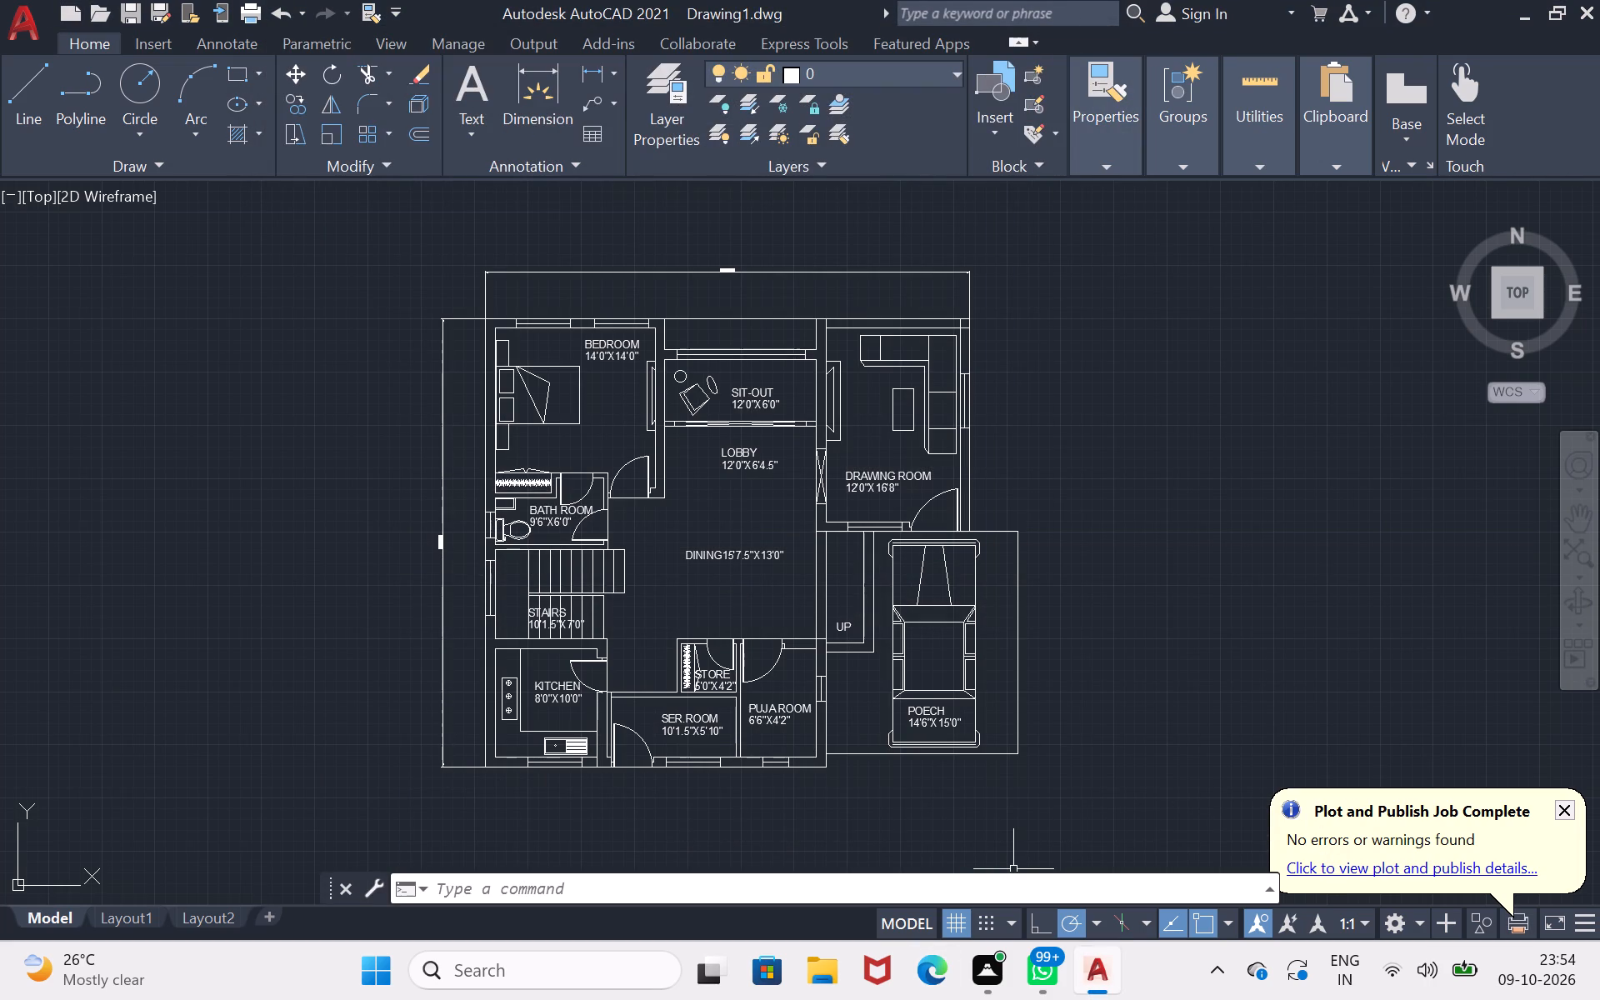
# Query the log file name with LOGFILENAME and dismiss the plot notification.
pyautogui.write('LO')
pyautogui.press('g')
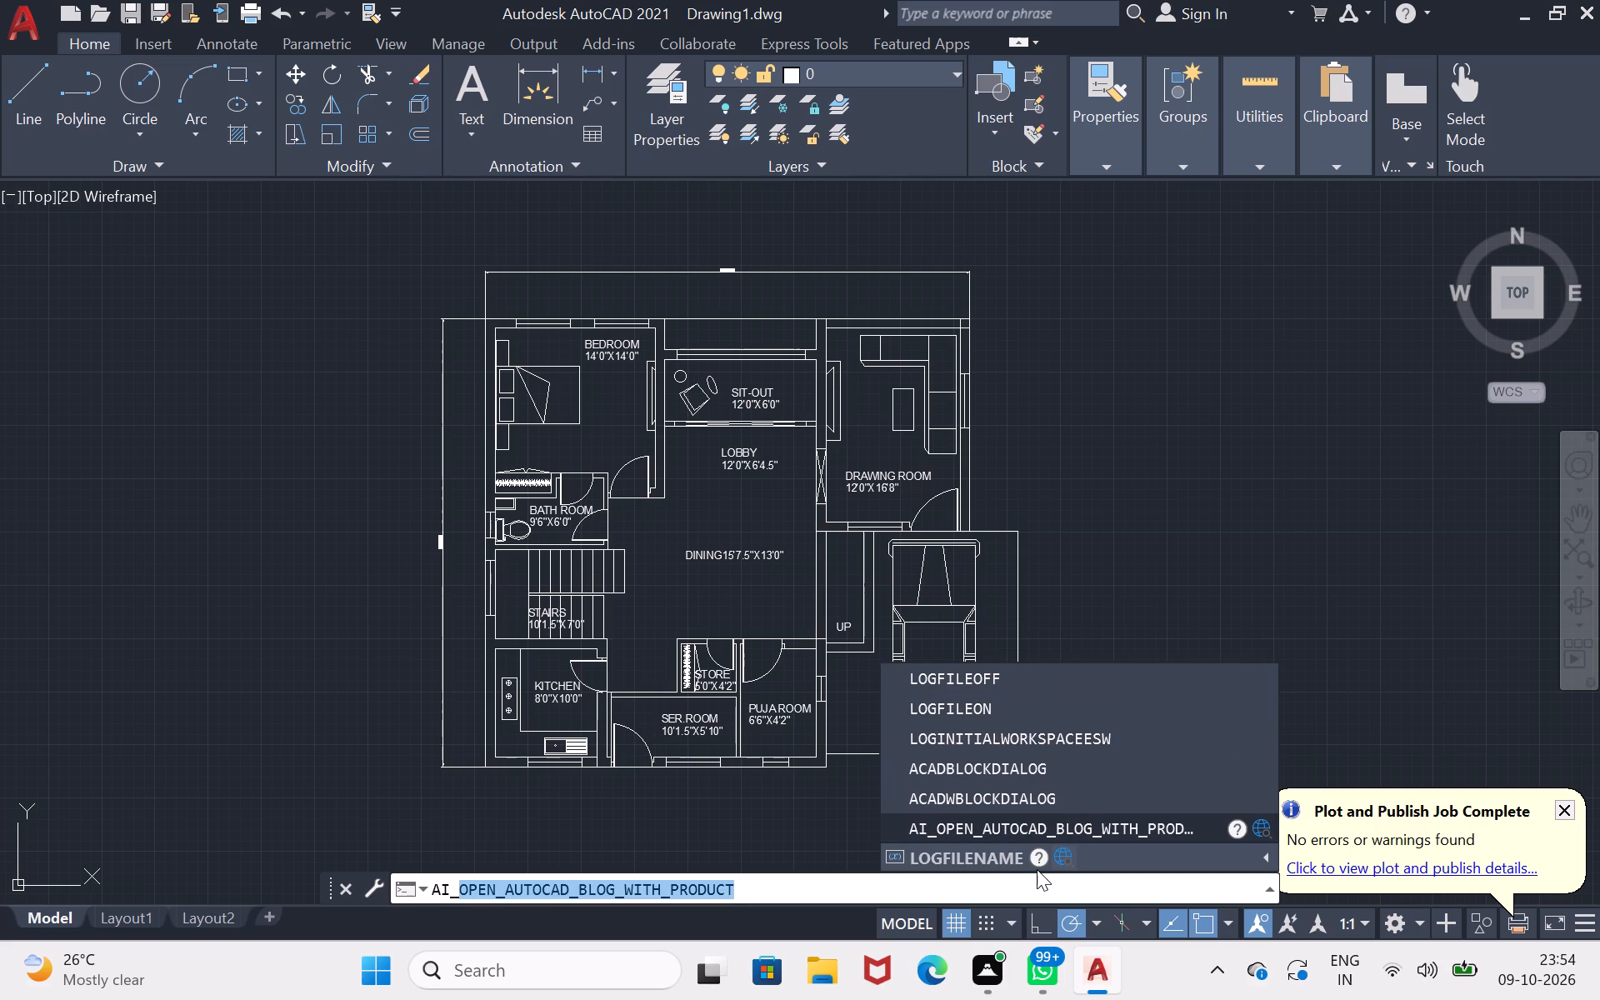
pyautogui.click(991, 861)
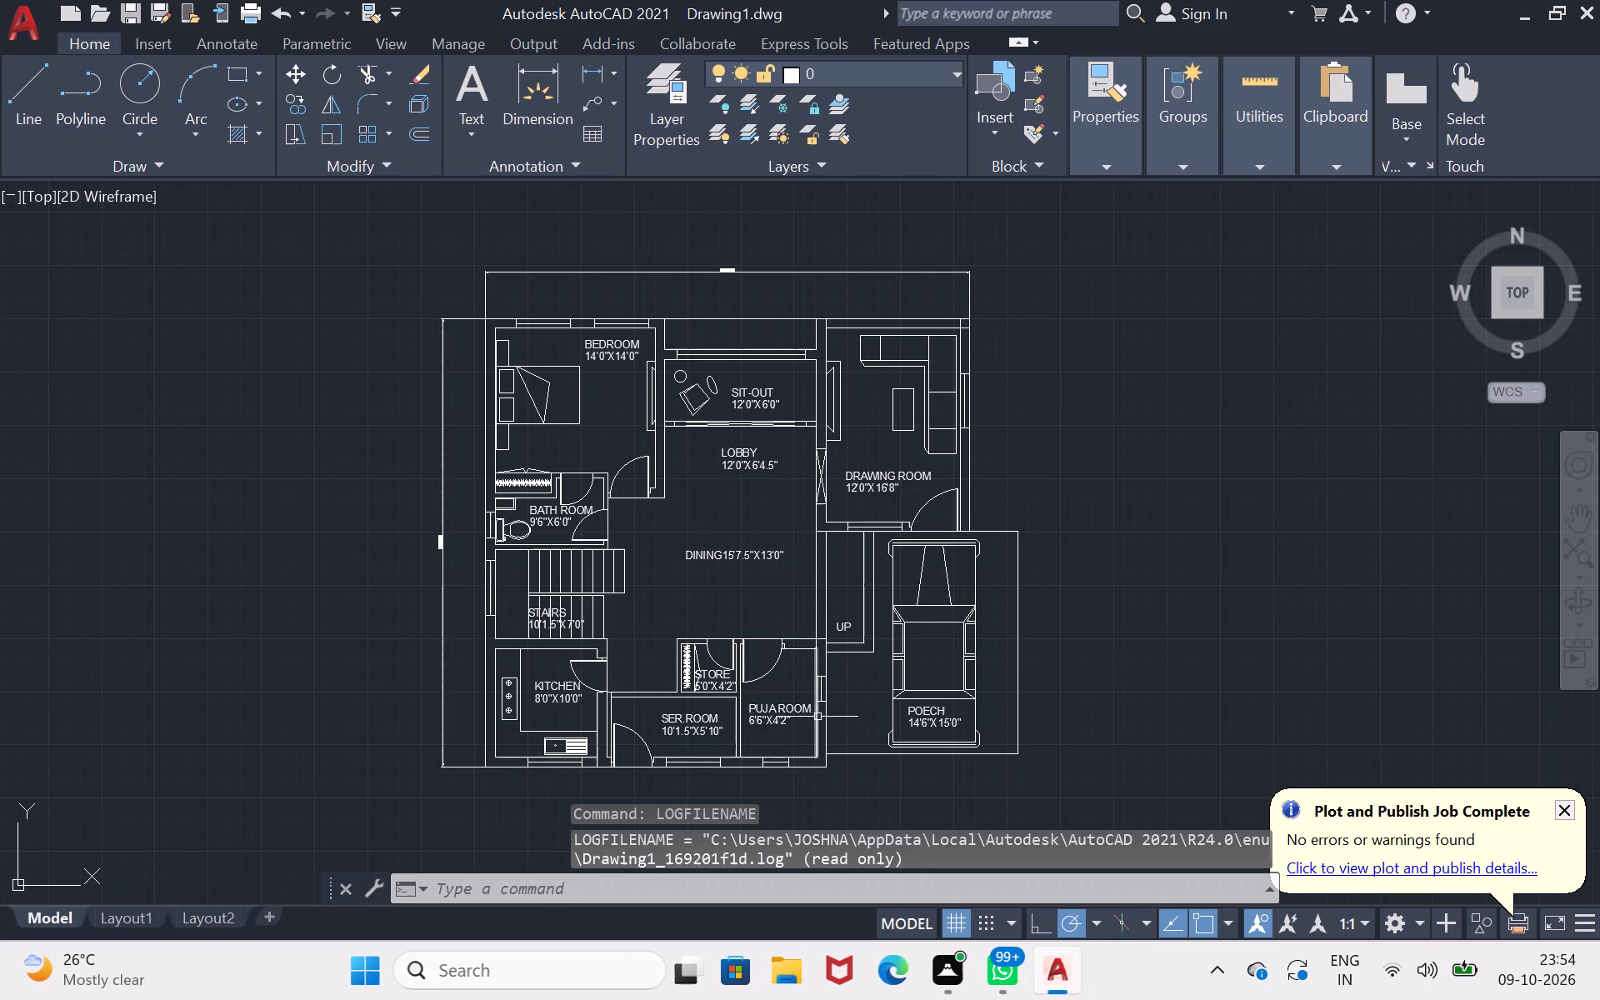
pyautogui.click(1566, 807)
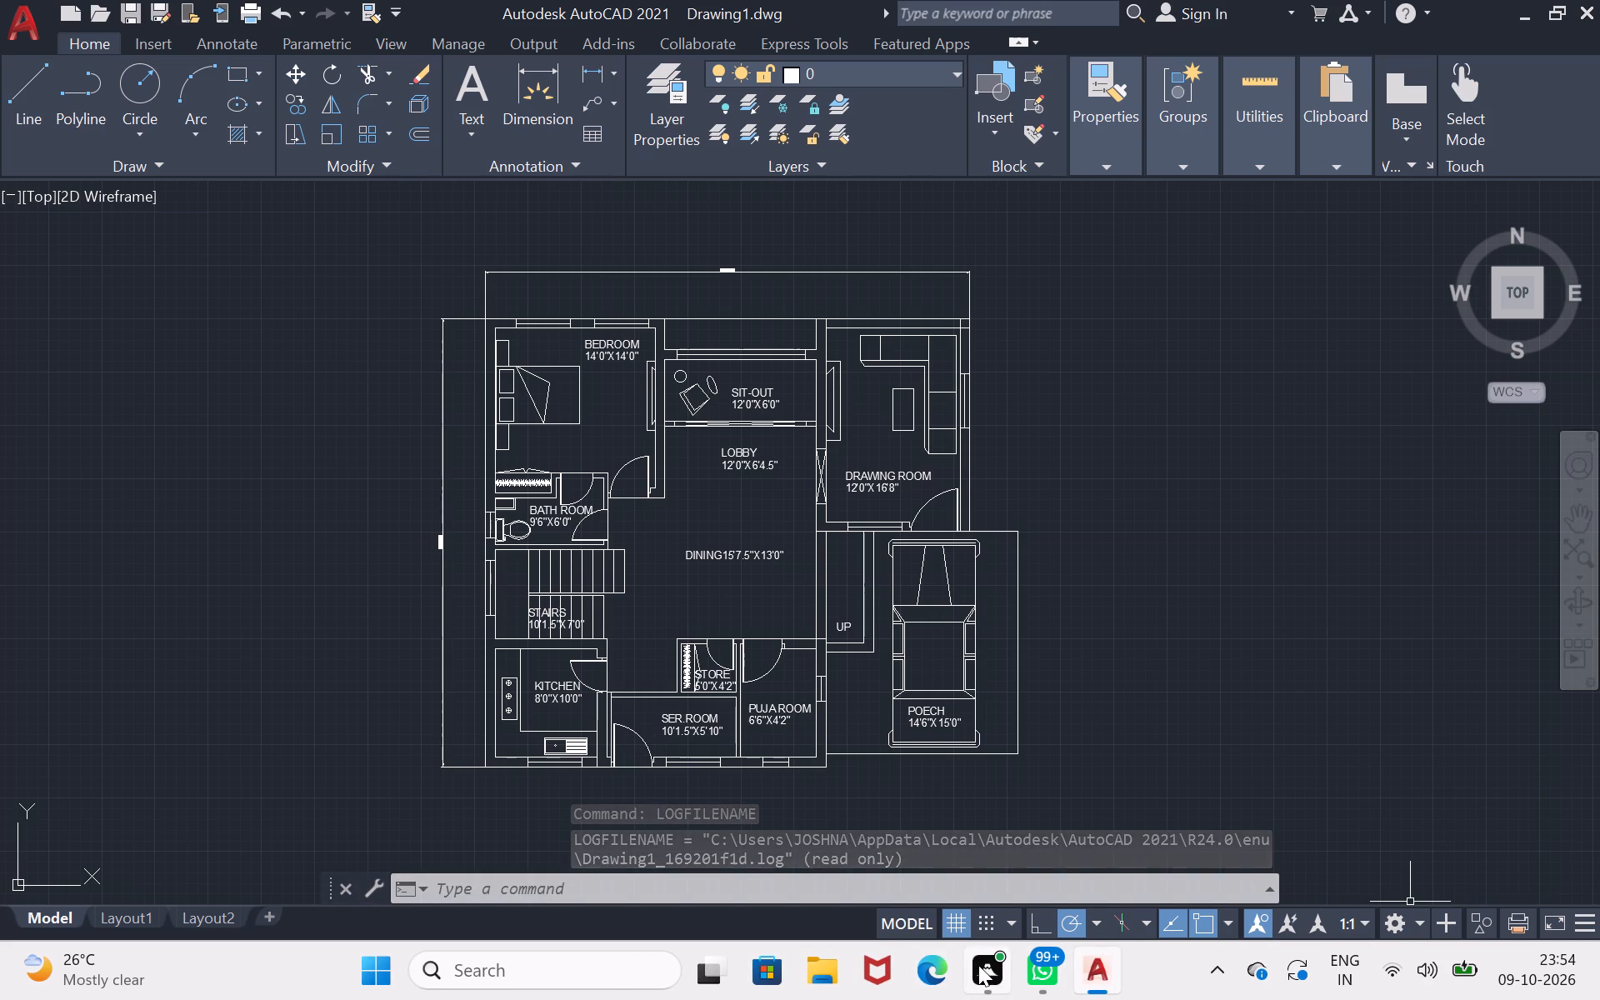
# Quit the program, saving the drawing in Documents as NAVYA HOUSE PLAN.
pyautogui.click(1591, 0)
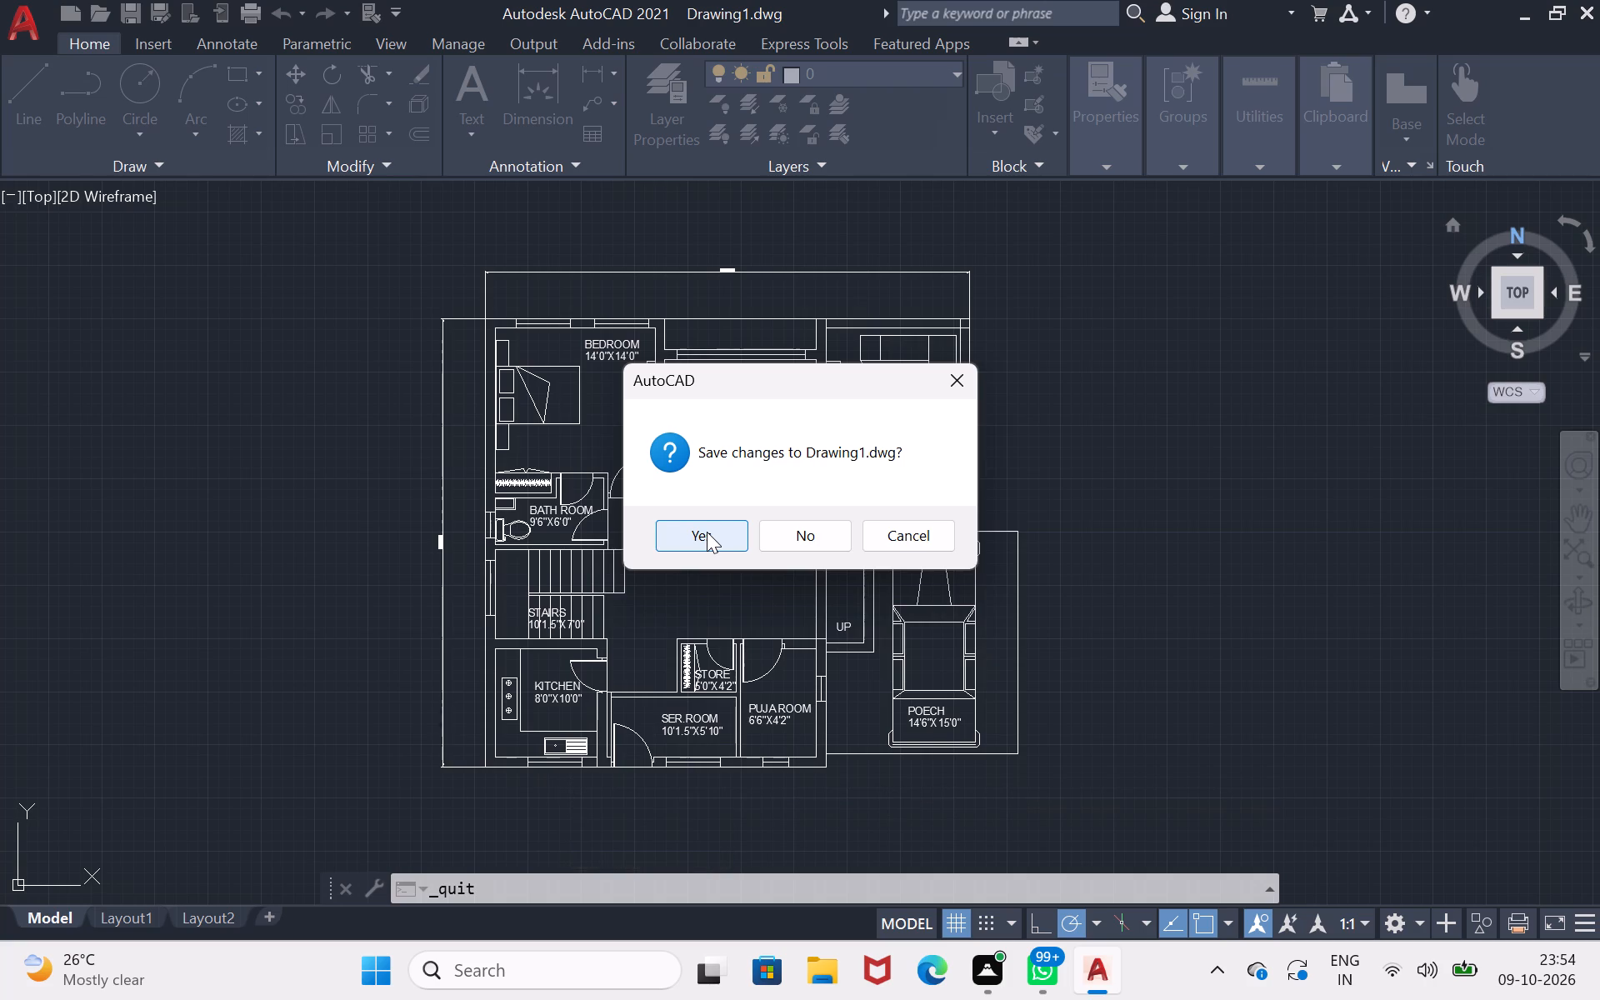
pyautogui.click(707, 532)
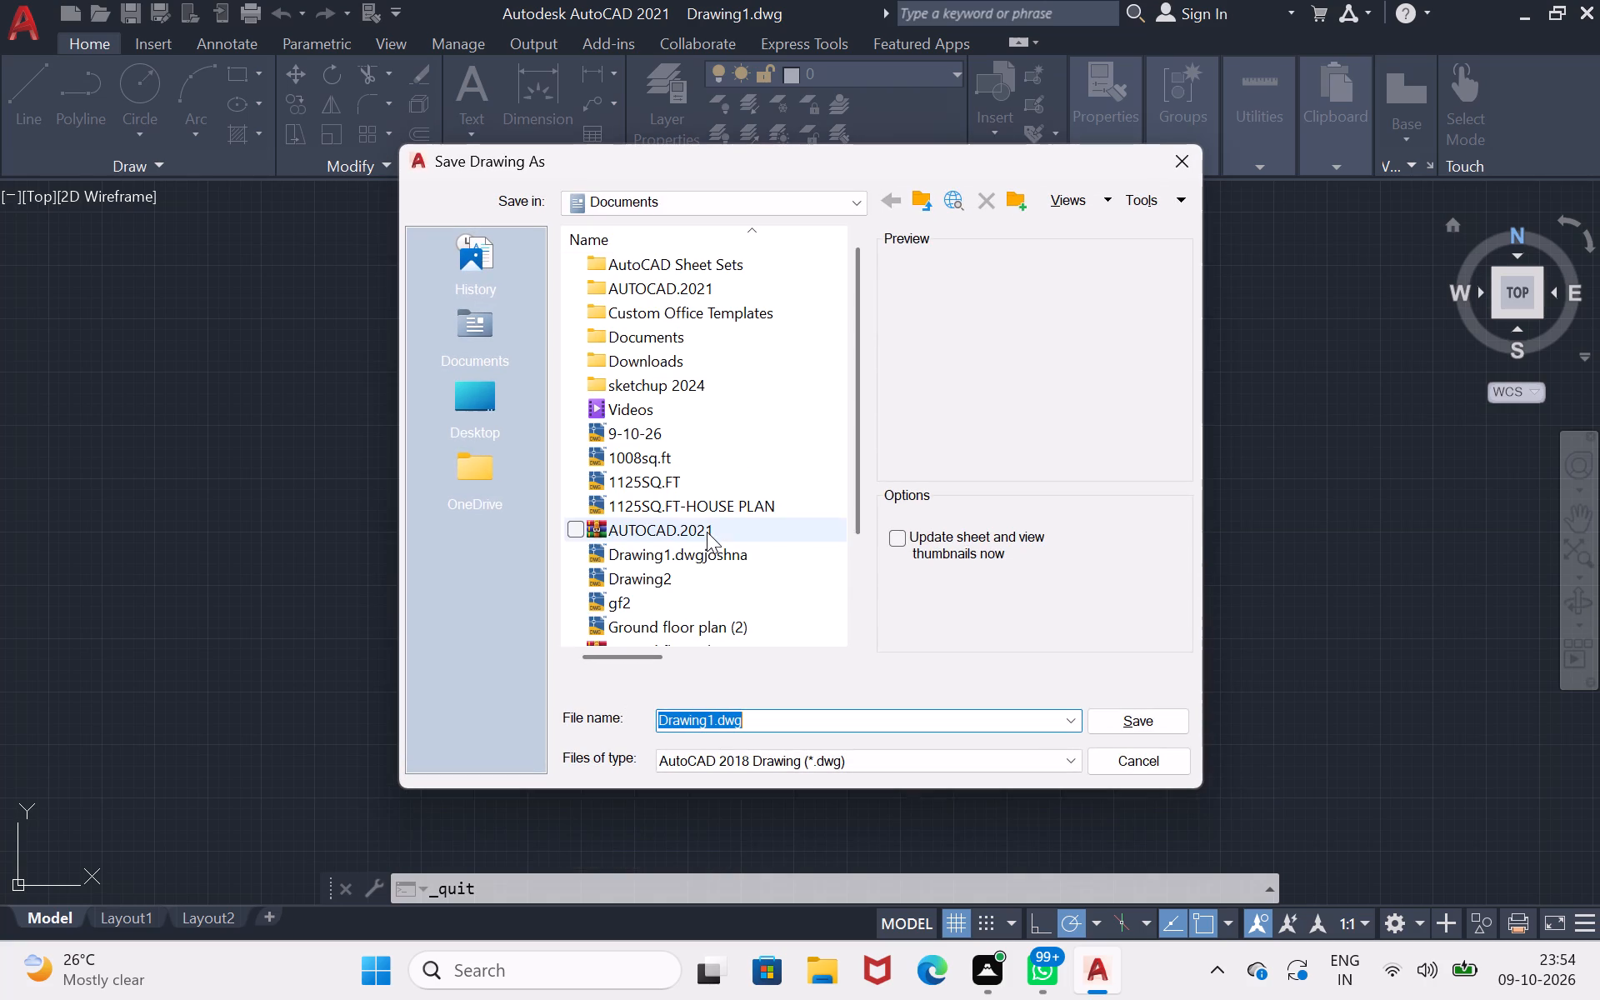
pyautogui.press('space')
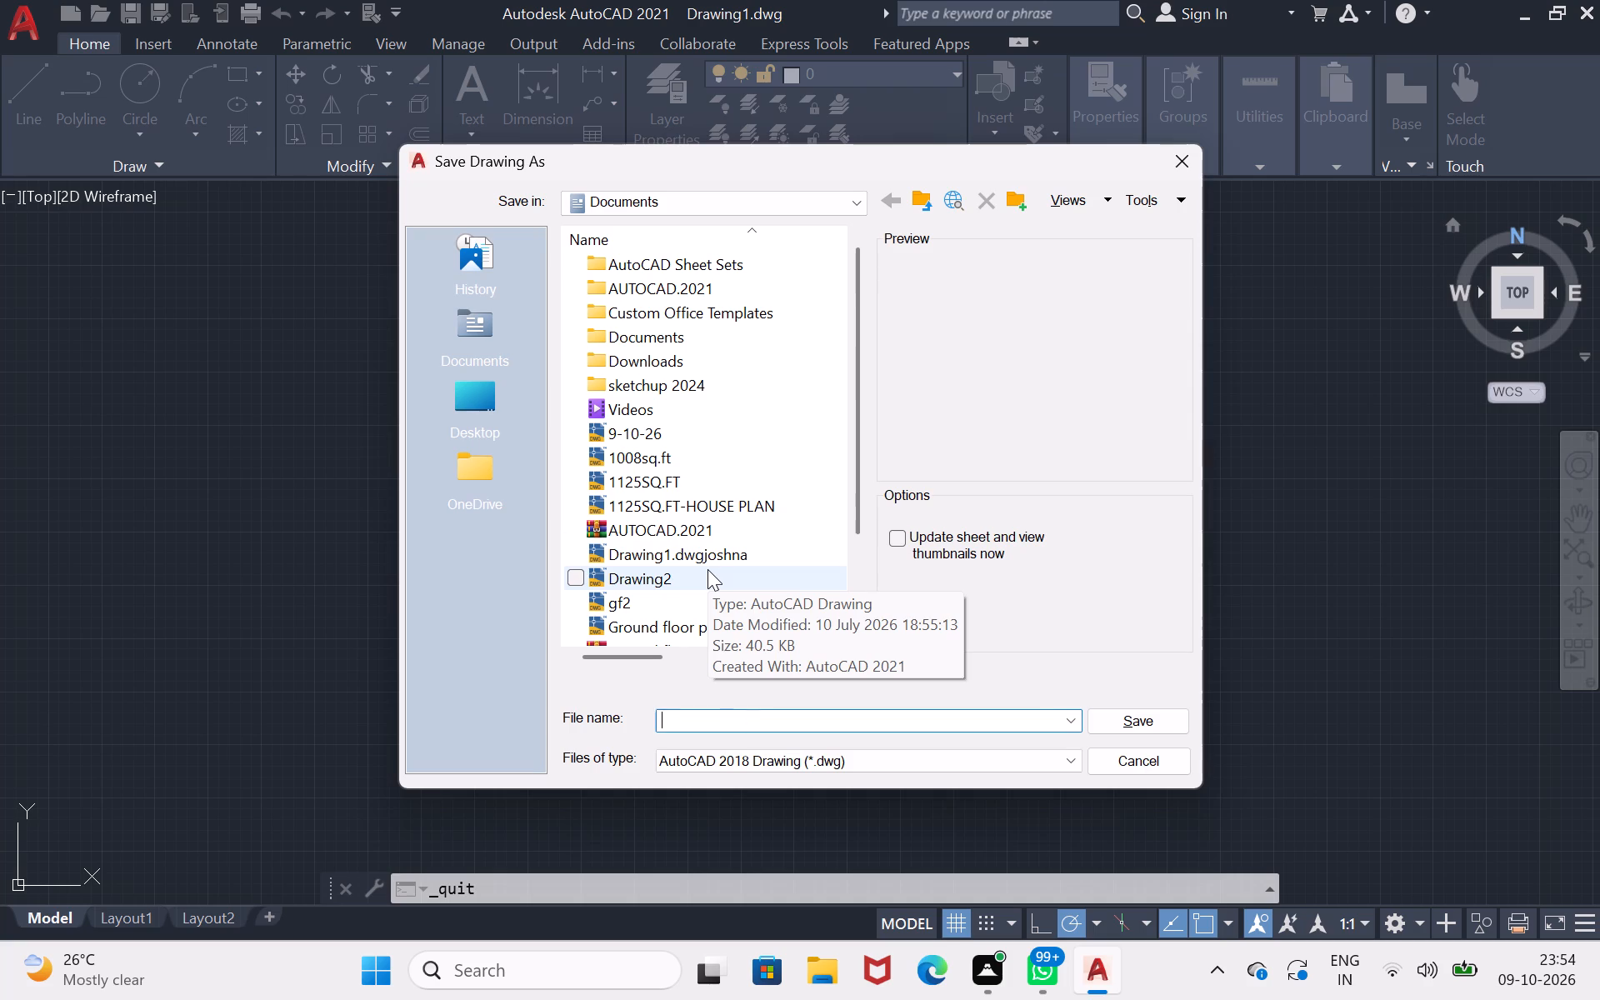
pyautogui.write('NAVYA')
pyautogui.press('space')
pyautogui.write('KO')
pyautogui.press('BackSpace')
pyautogui.press('BackSpace')
pyautogui.write('HOUS')
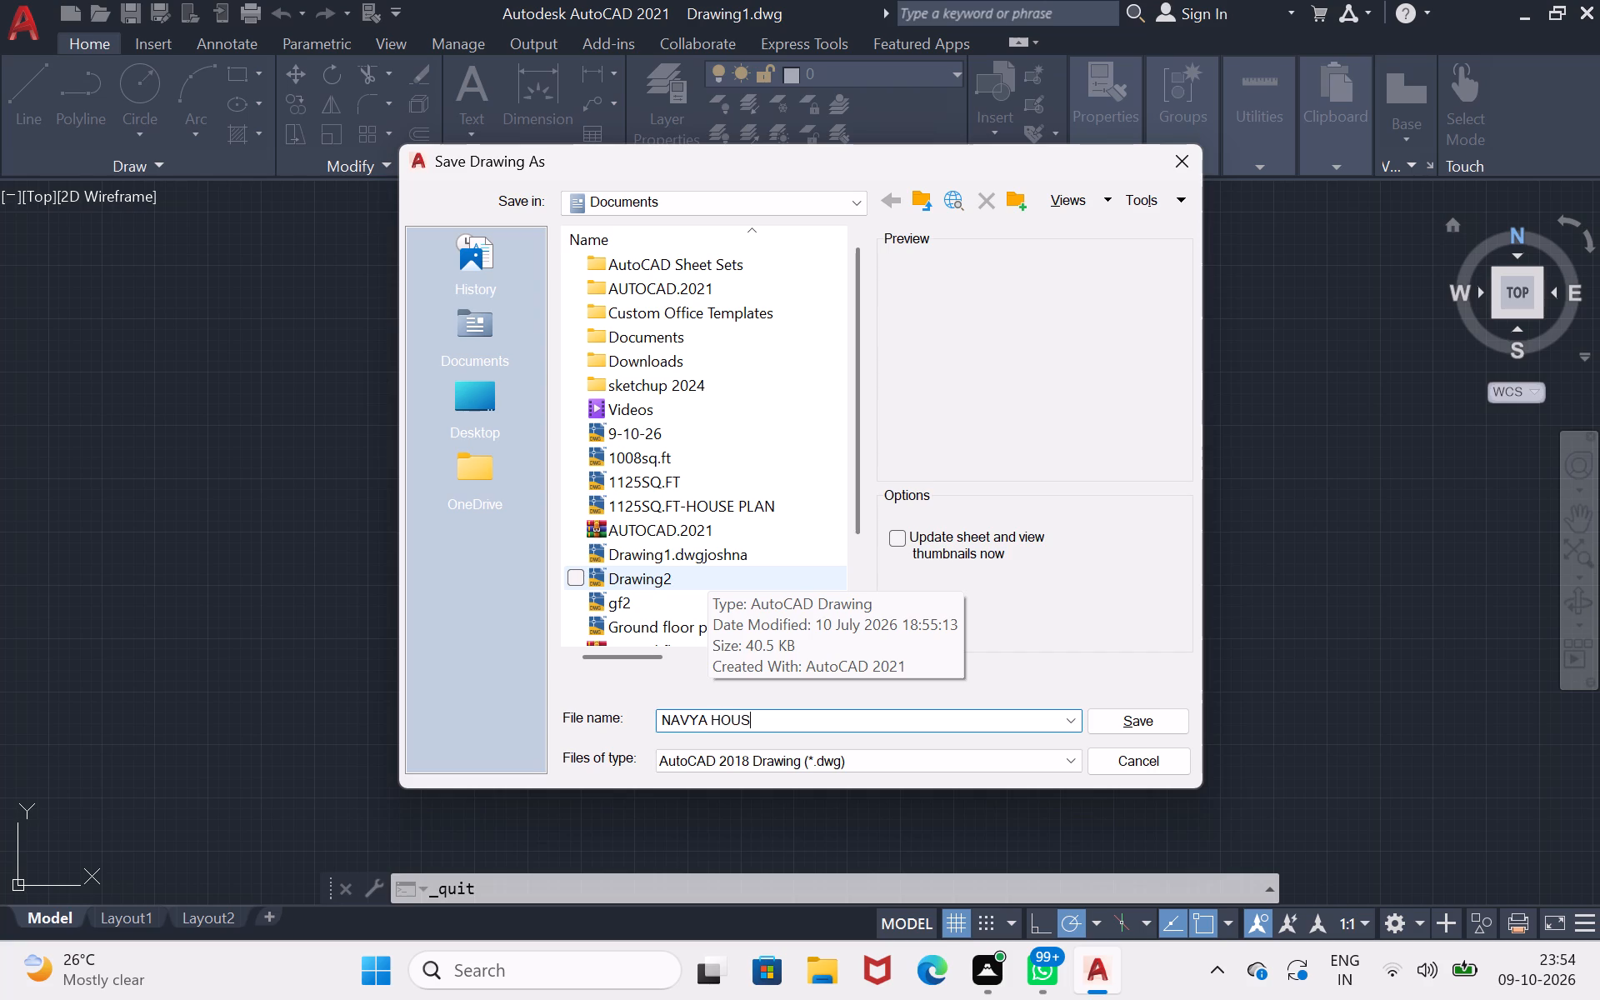
pyautogui.press('e')
pyautogui.press('space')
pyautogui.write('PLAN')
pyautogui.press('Return')
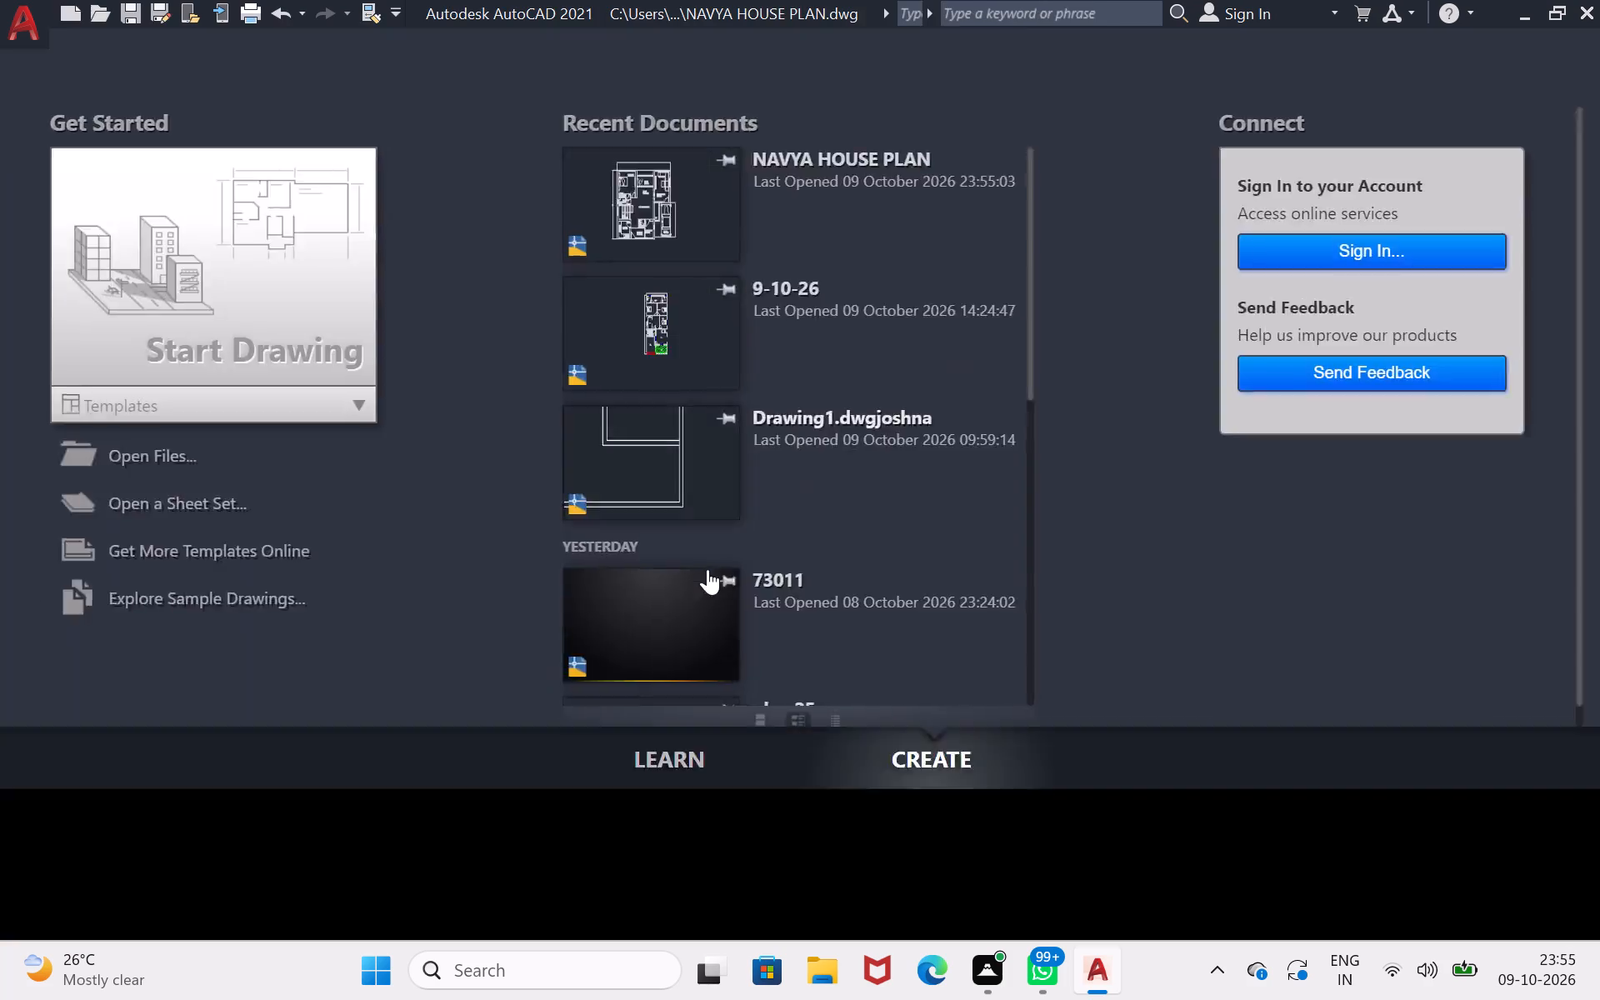